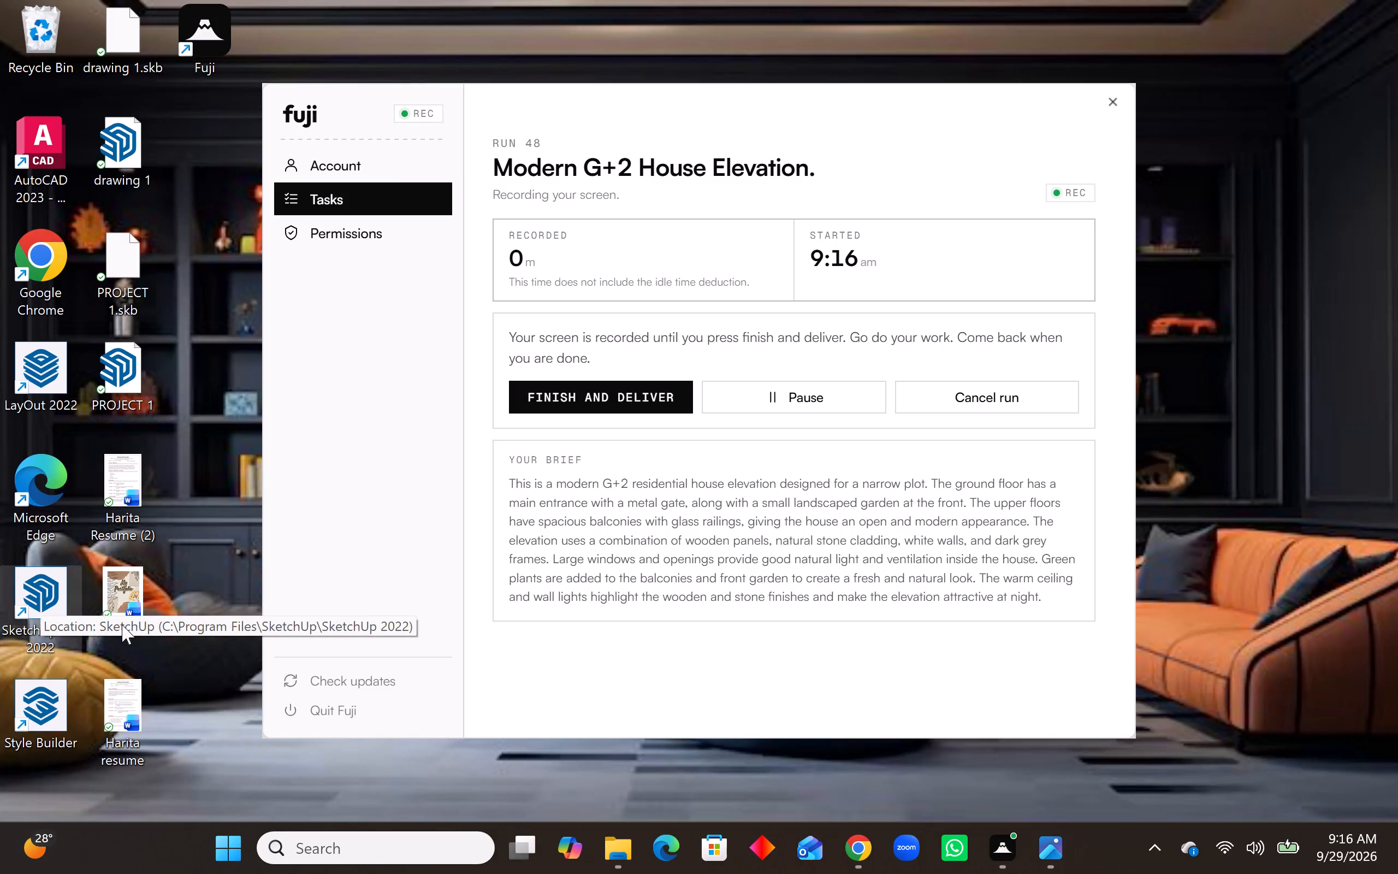
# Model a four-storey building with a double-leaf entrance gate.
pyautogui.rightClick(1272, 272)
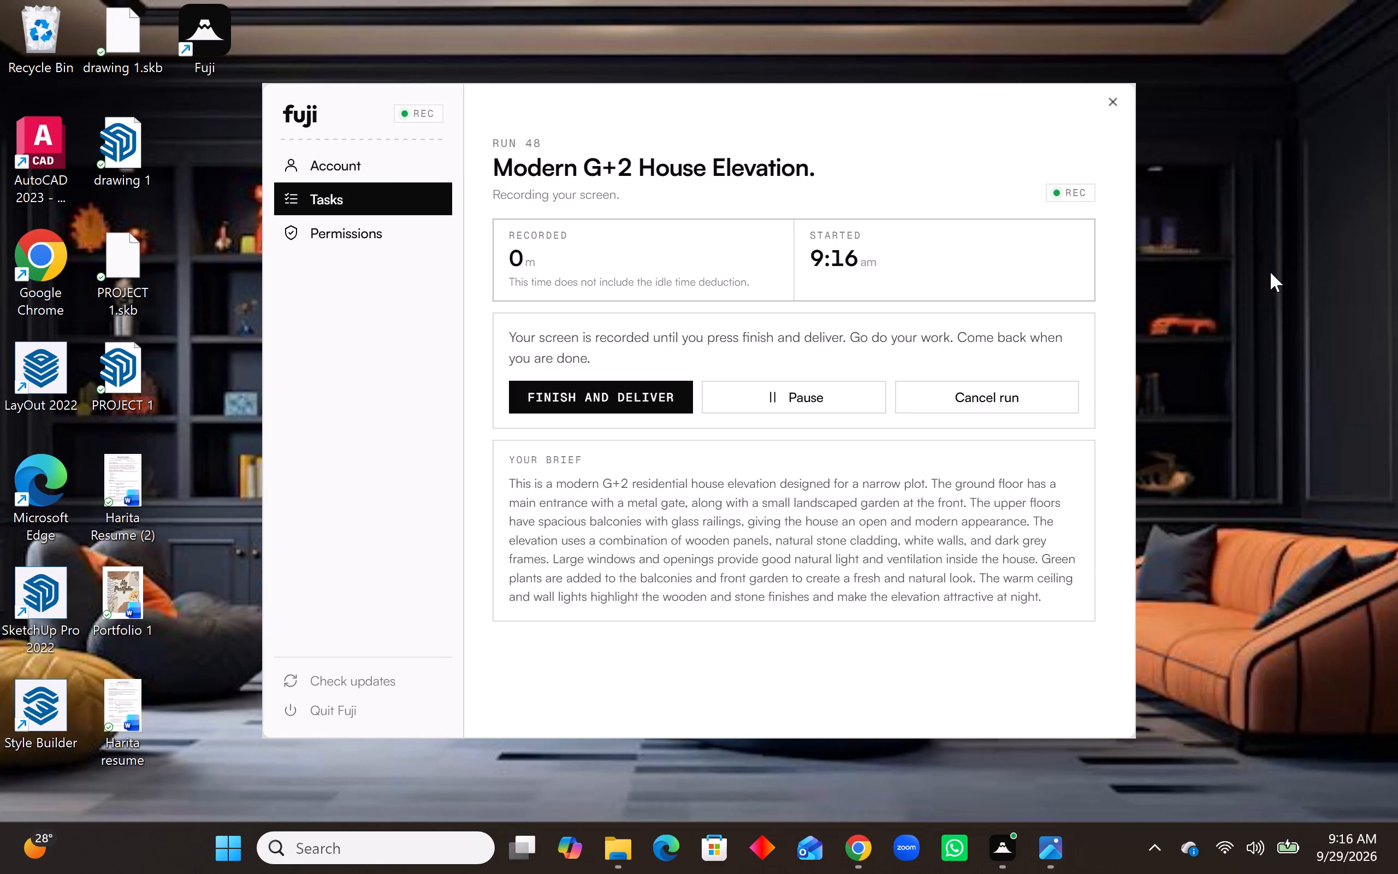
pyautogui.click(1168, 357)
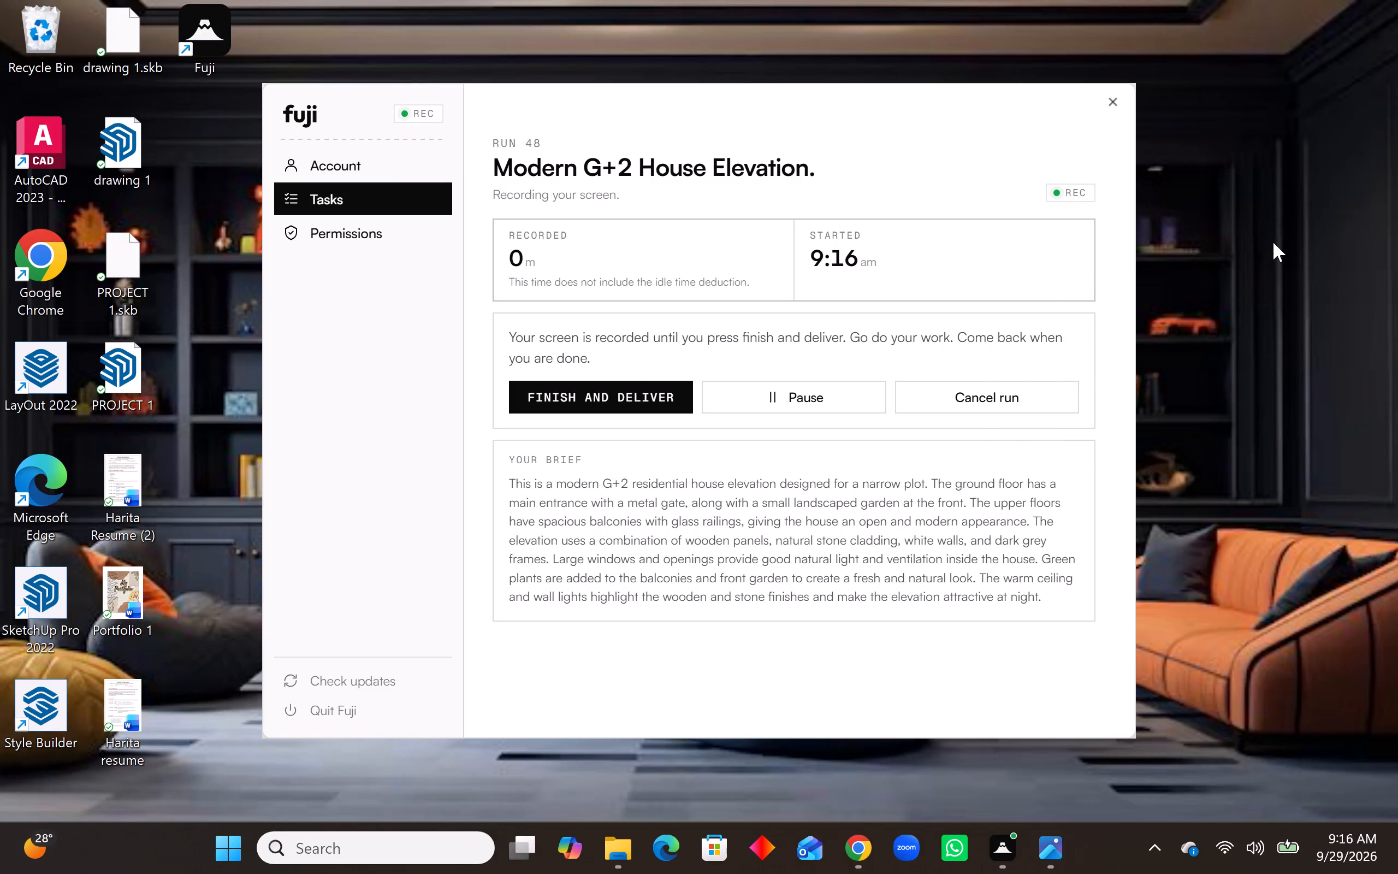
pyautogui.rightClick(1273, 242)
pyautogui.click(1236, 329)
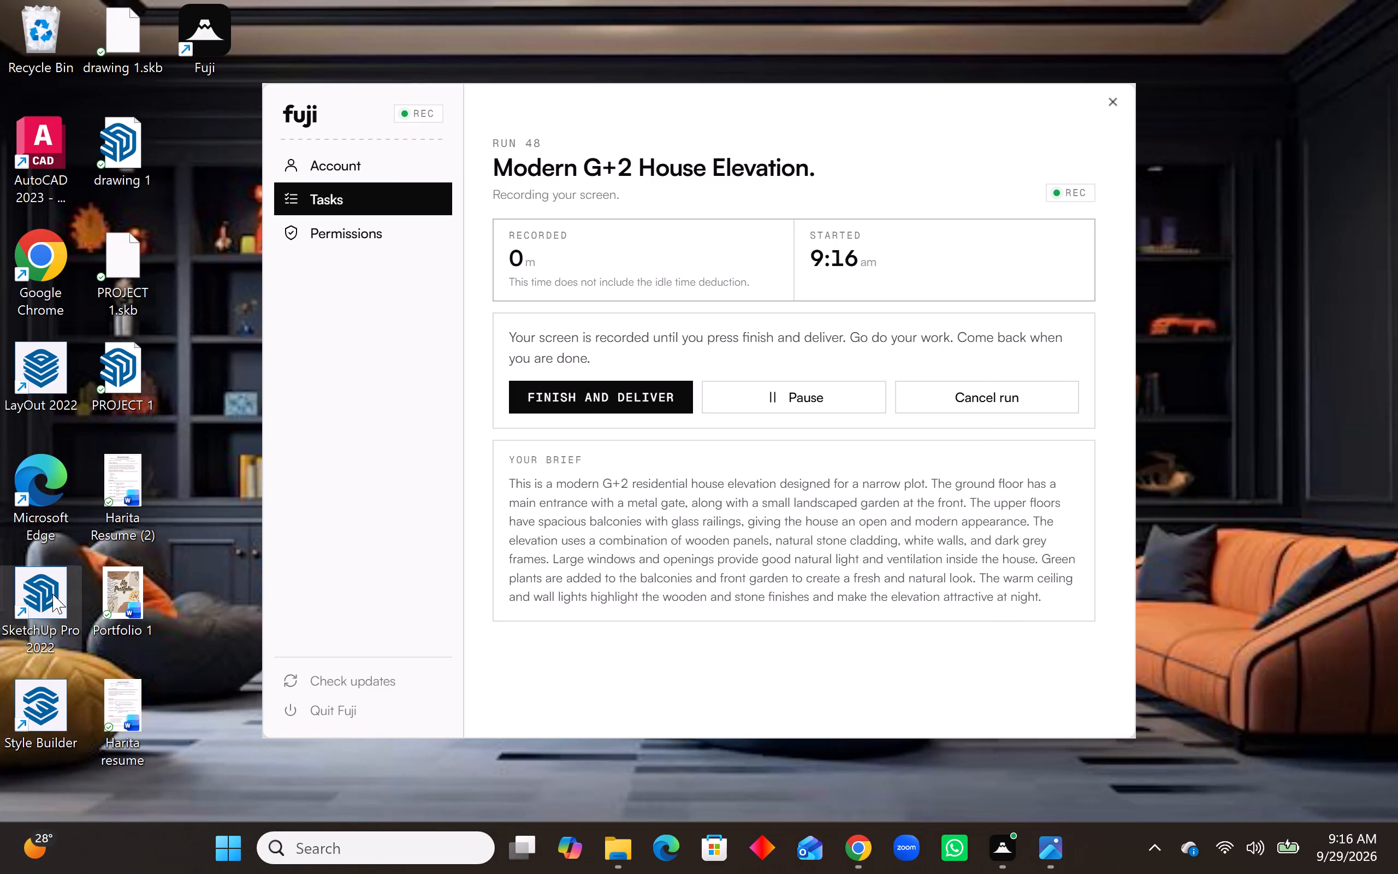
# Launch SketchUp Pro 2022 from the desktop to start the house elevation model.
pyautogui.doubleClick(41, 598)
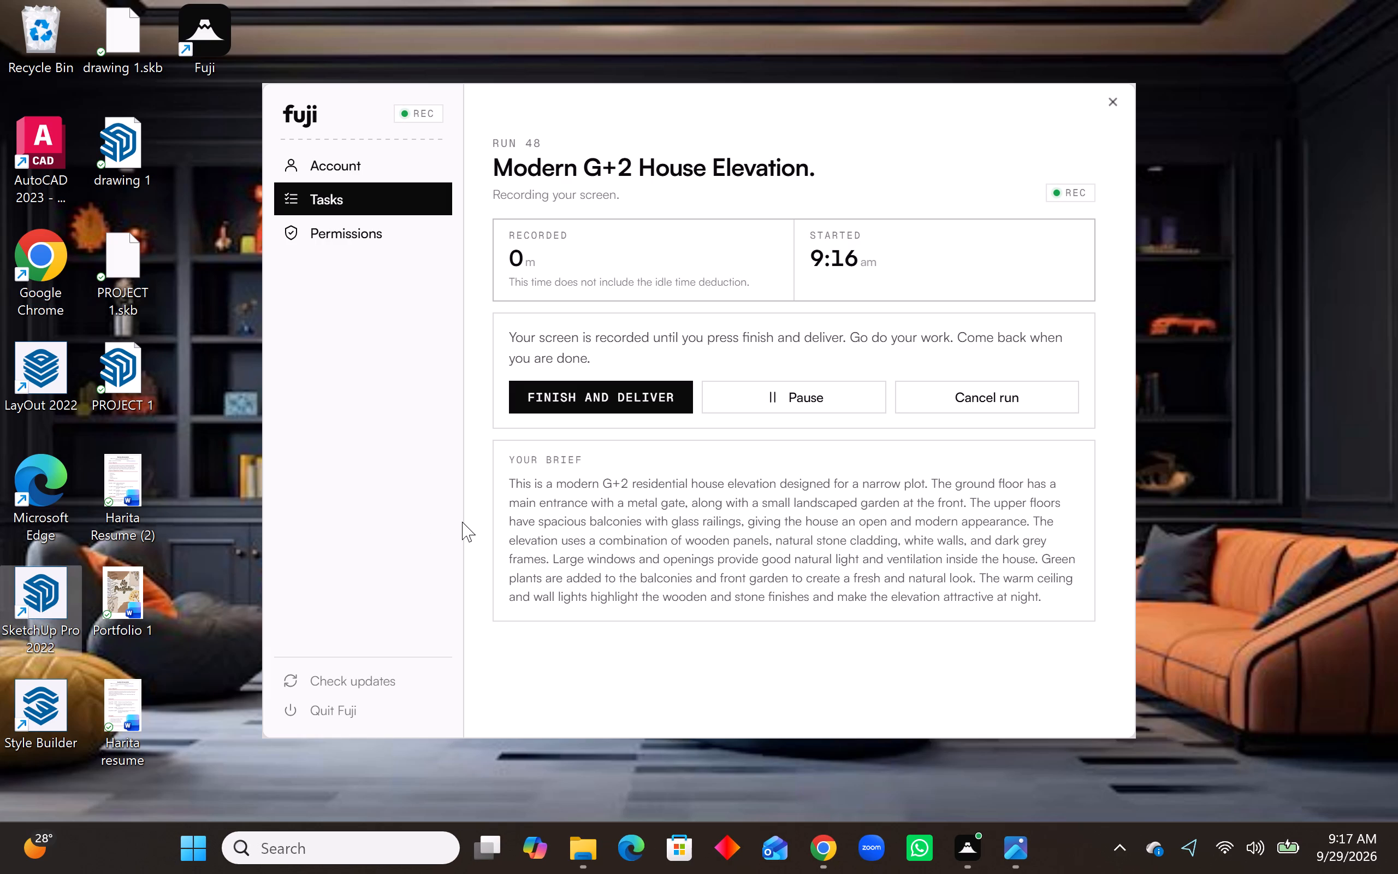
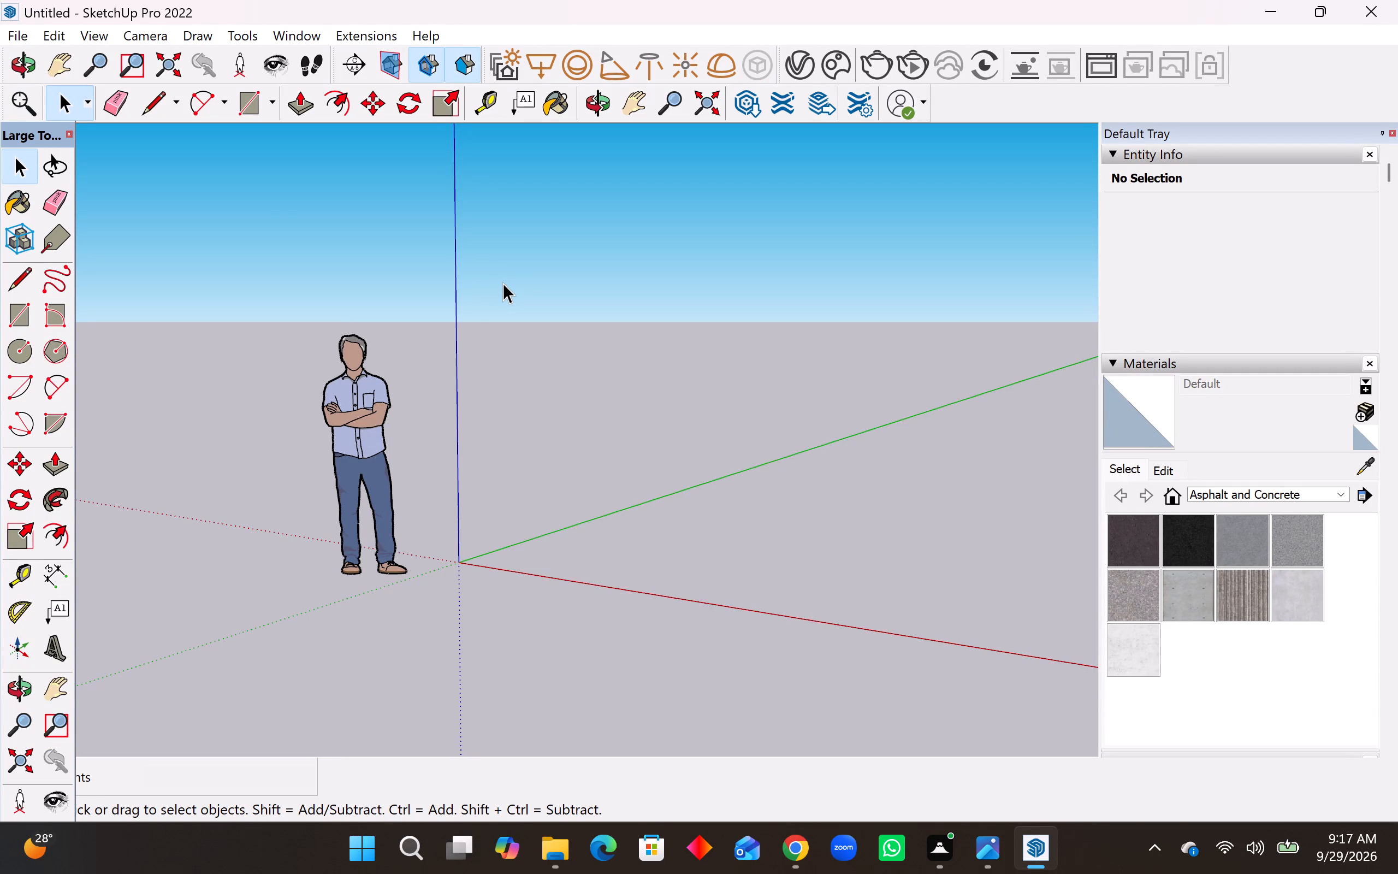
# Delete the default human scale figure standing near the origin.
pyautogui.click(369, 442)
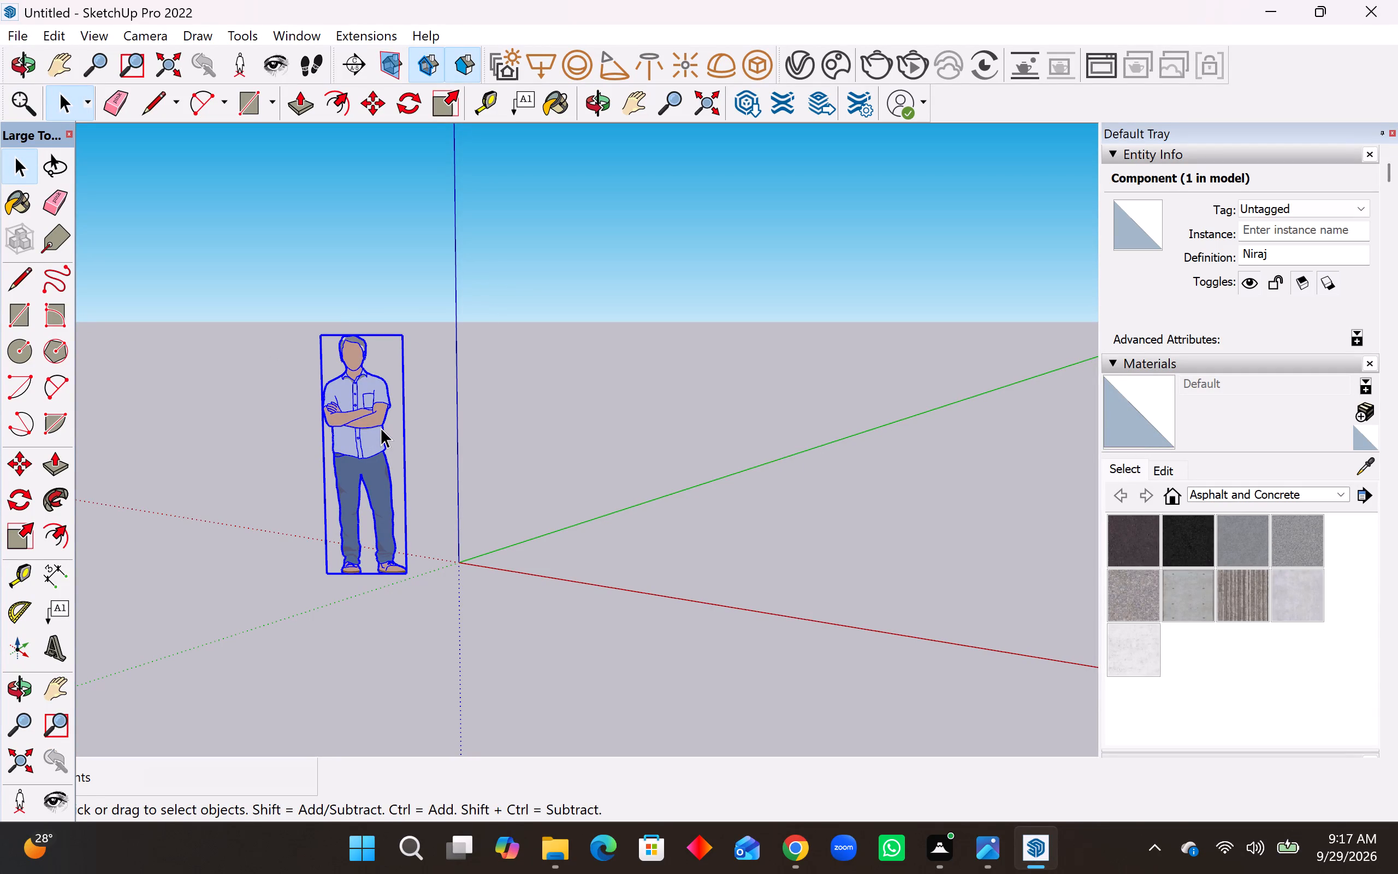
pyautogui.press('Delete')
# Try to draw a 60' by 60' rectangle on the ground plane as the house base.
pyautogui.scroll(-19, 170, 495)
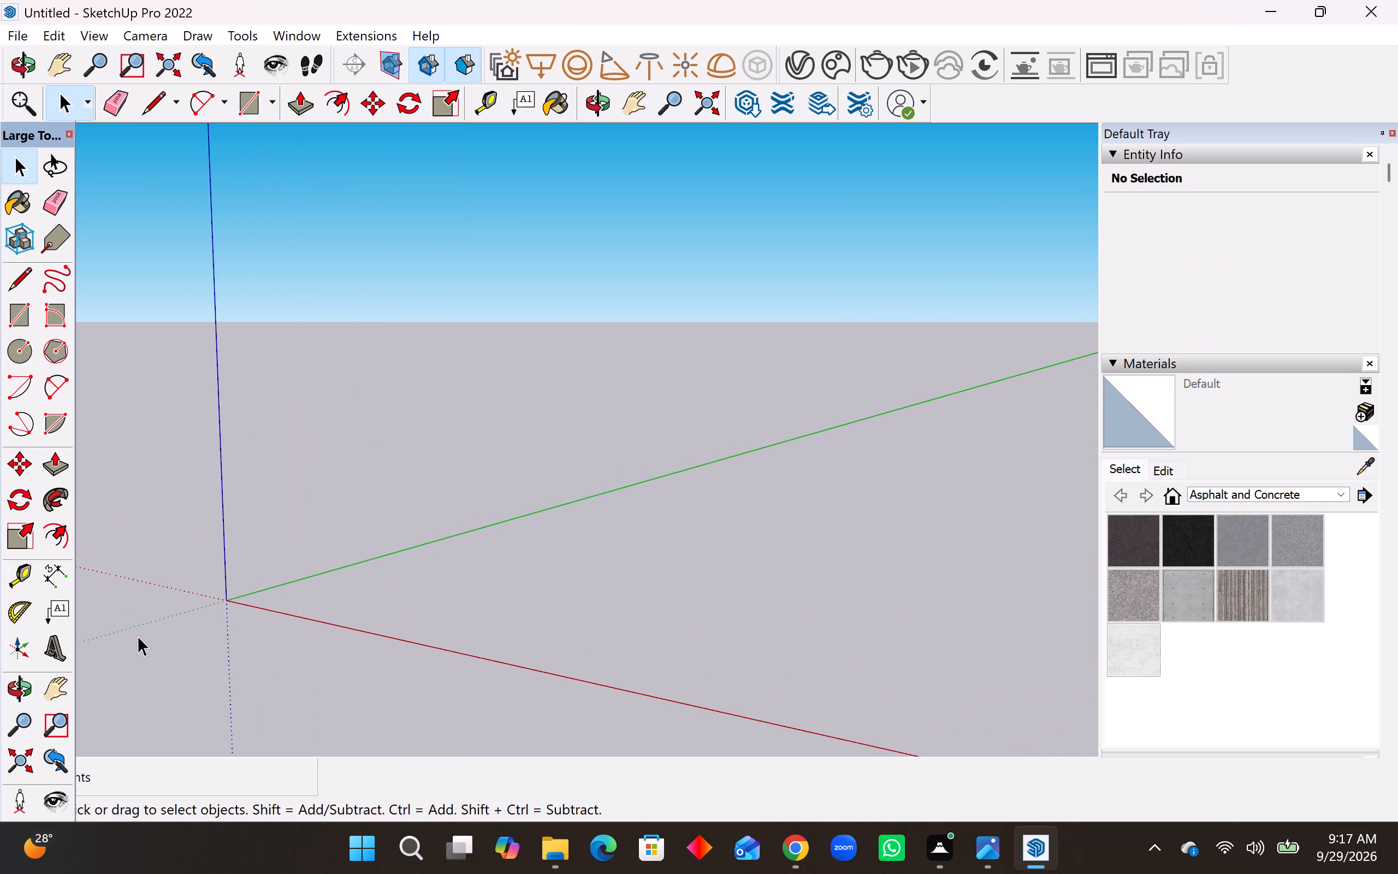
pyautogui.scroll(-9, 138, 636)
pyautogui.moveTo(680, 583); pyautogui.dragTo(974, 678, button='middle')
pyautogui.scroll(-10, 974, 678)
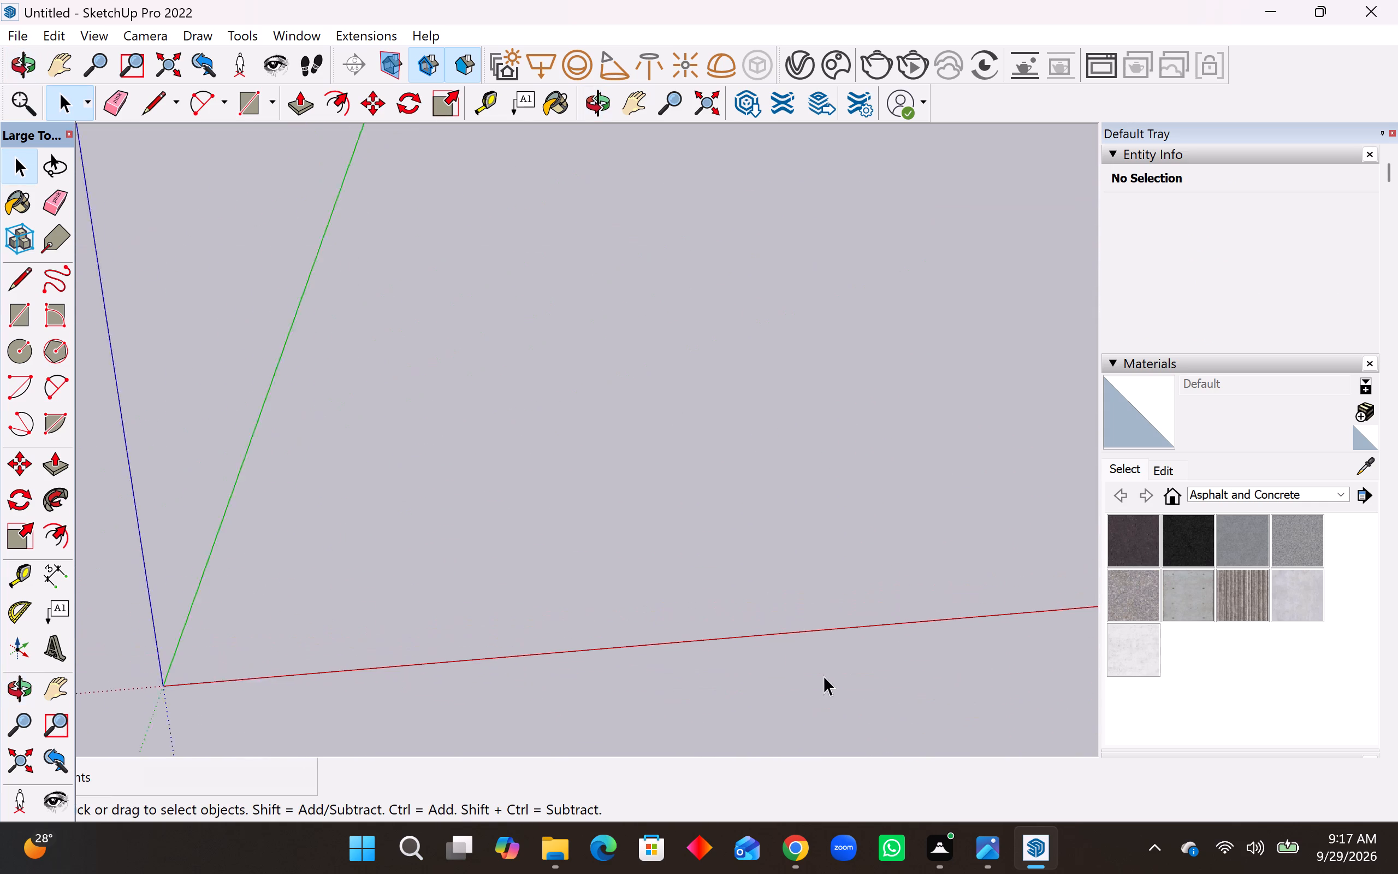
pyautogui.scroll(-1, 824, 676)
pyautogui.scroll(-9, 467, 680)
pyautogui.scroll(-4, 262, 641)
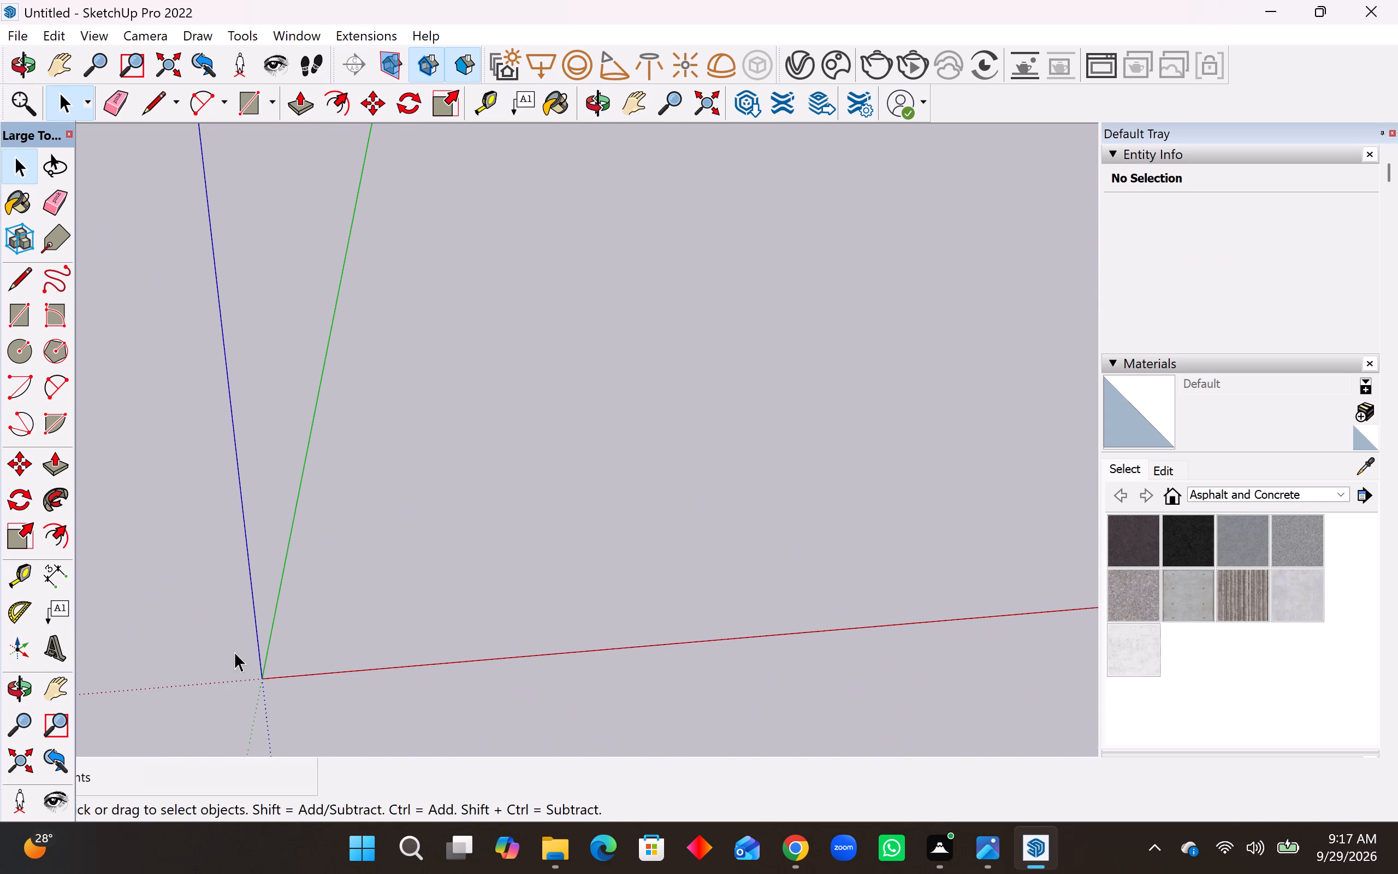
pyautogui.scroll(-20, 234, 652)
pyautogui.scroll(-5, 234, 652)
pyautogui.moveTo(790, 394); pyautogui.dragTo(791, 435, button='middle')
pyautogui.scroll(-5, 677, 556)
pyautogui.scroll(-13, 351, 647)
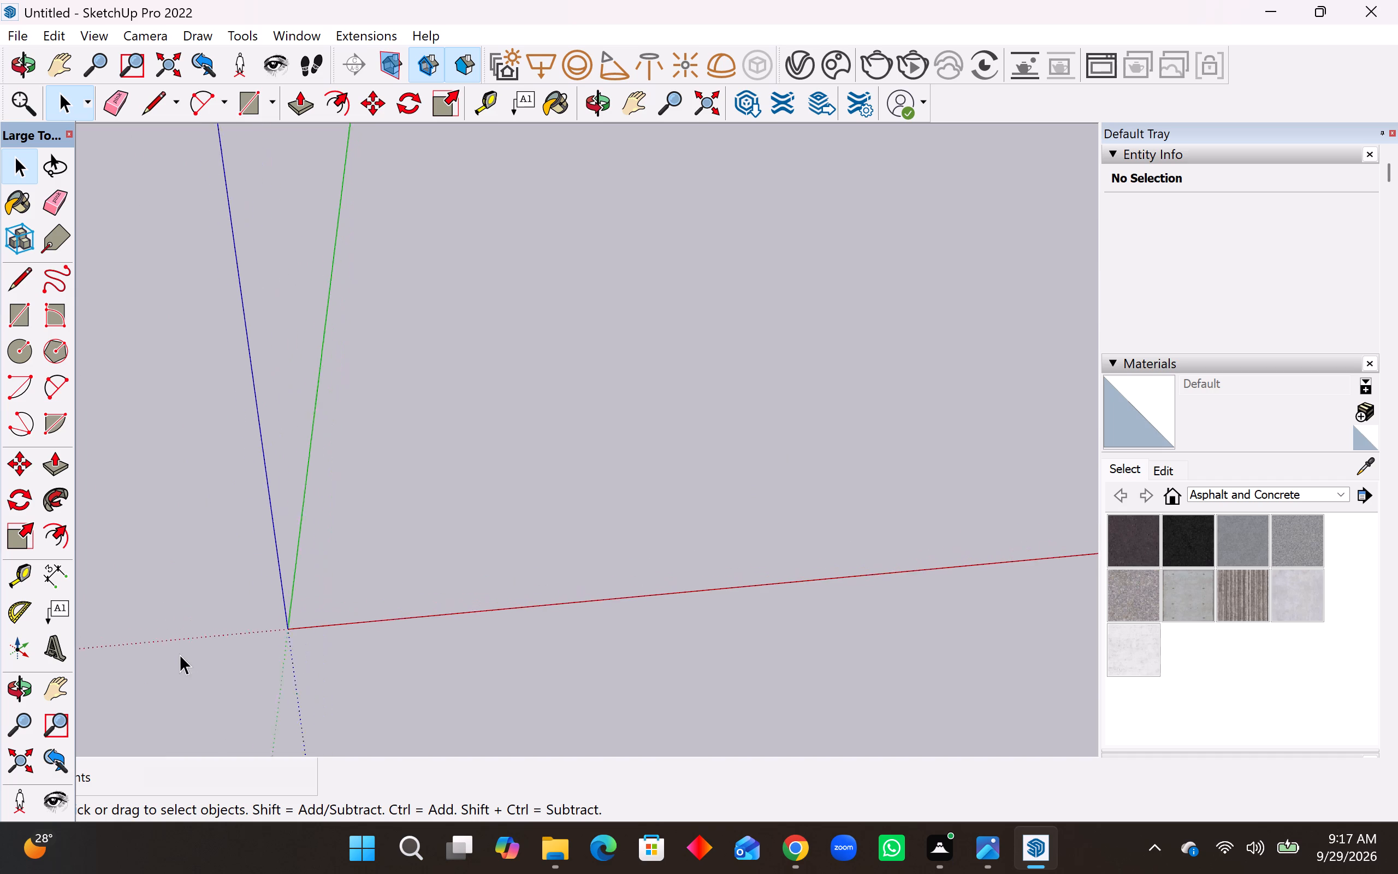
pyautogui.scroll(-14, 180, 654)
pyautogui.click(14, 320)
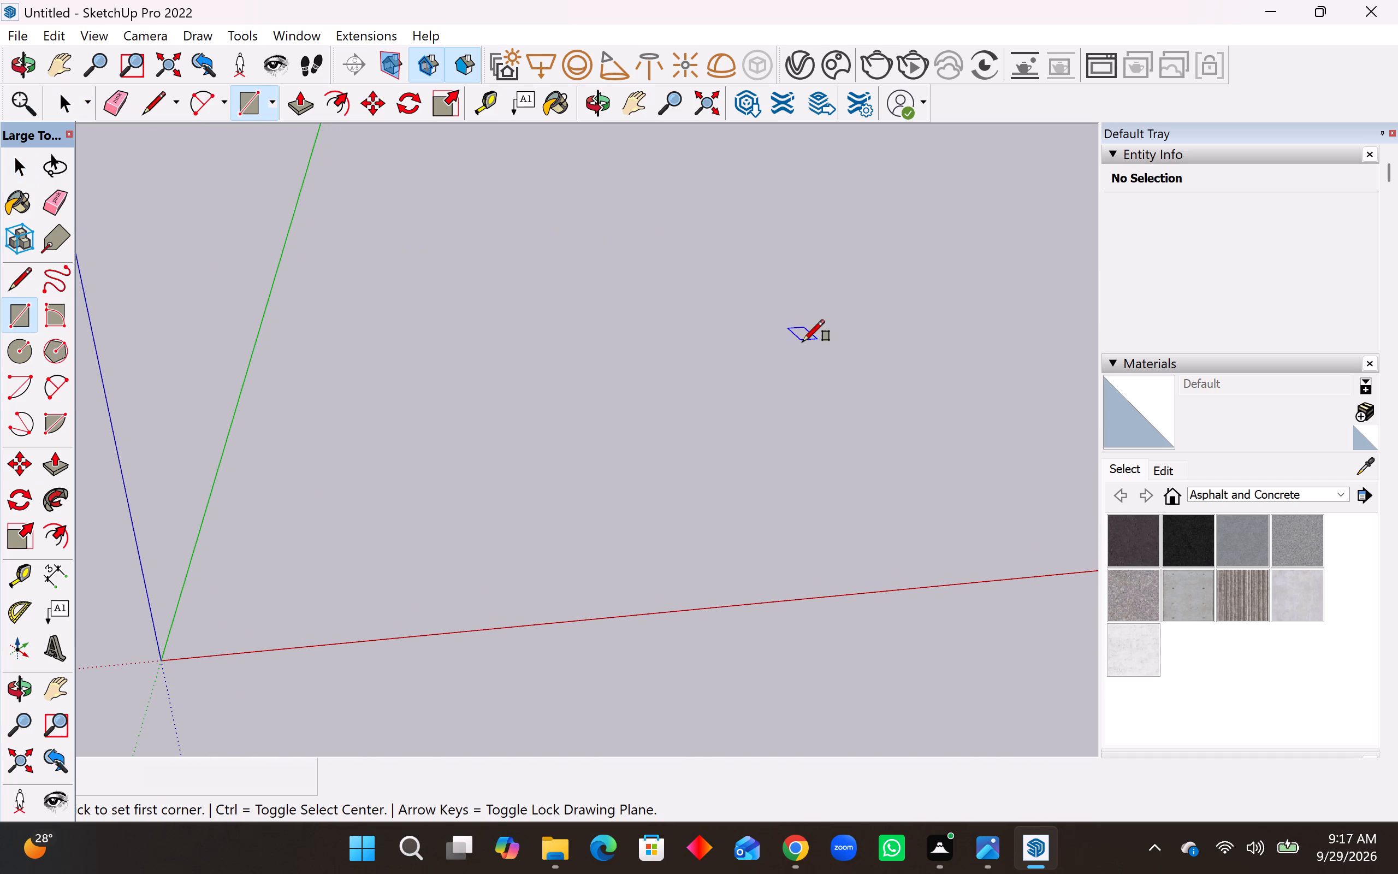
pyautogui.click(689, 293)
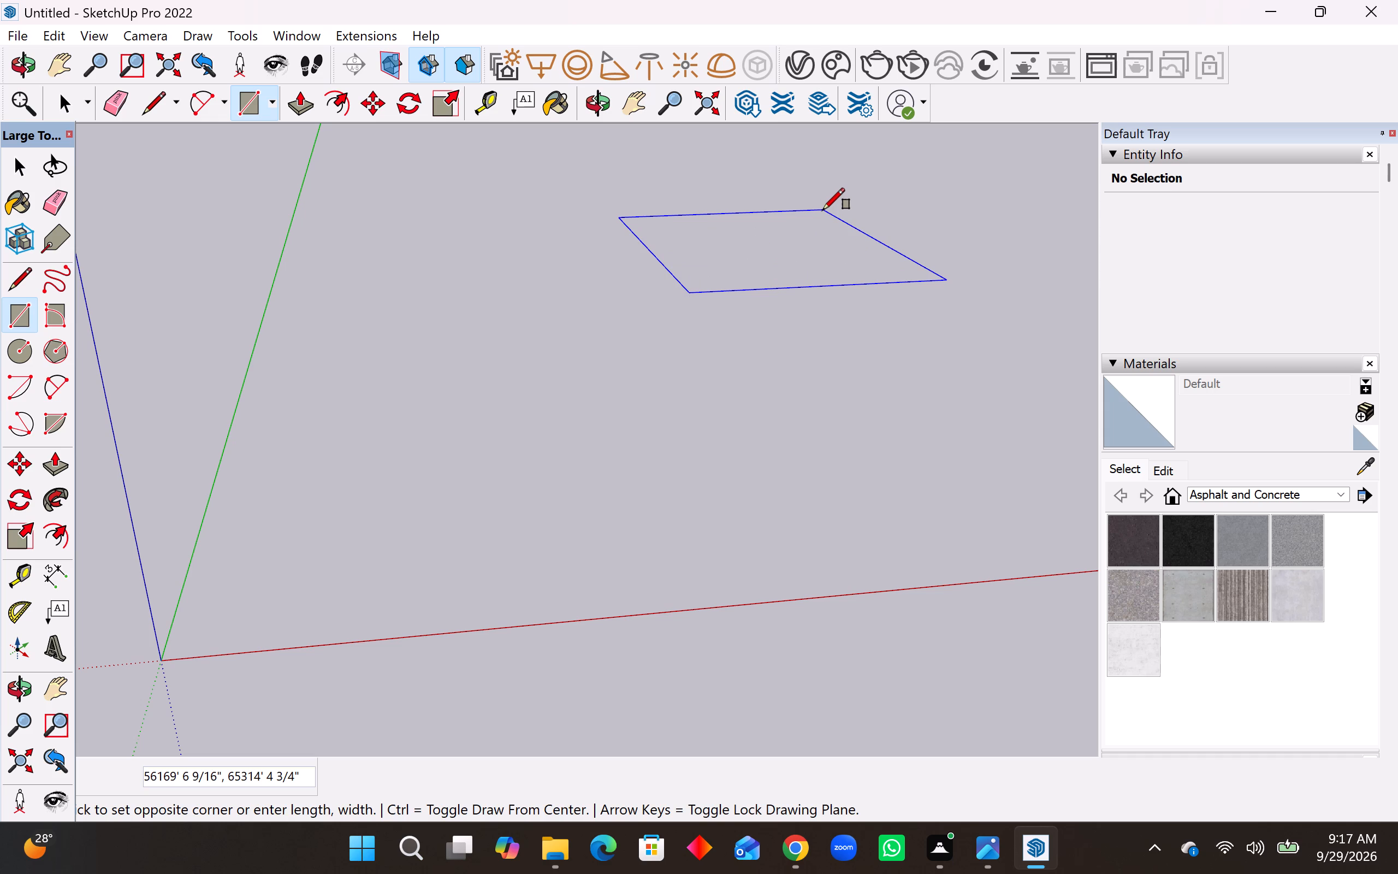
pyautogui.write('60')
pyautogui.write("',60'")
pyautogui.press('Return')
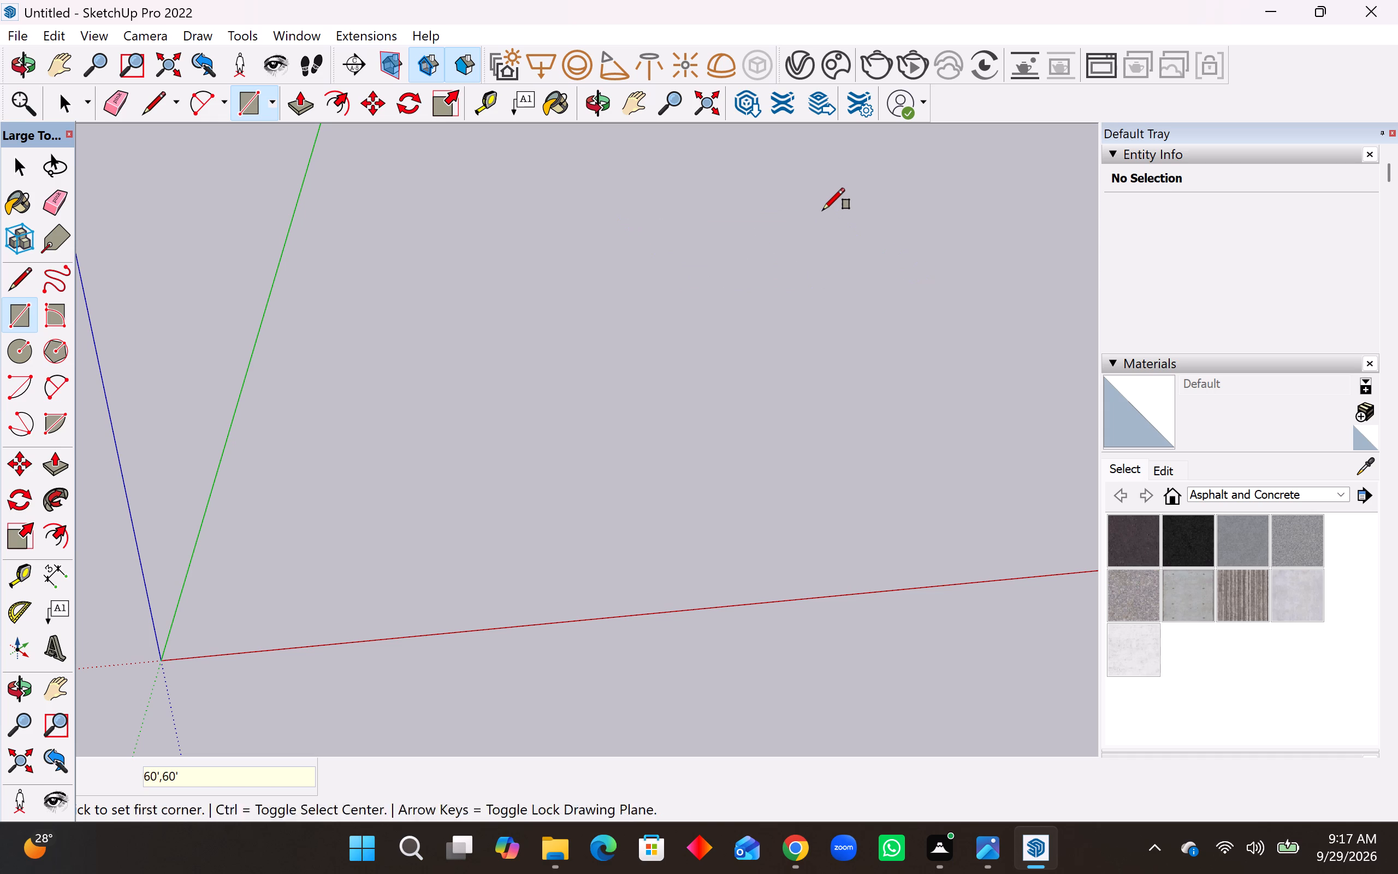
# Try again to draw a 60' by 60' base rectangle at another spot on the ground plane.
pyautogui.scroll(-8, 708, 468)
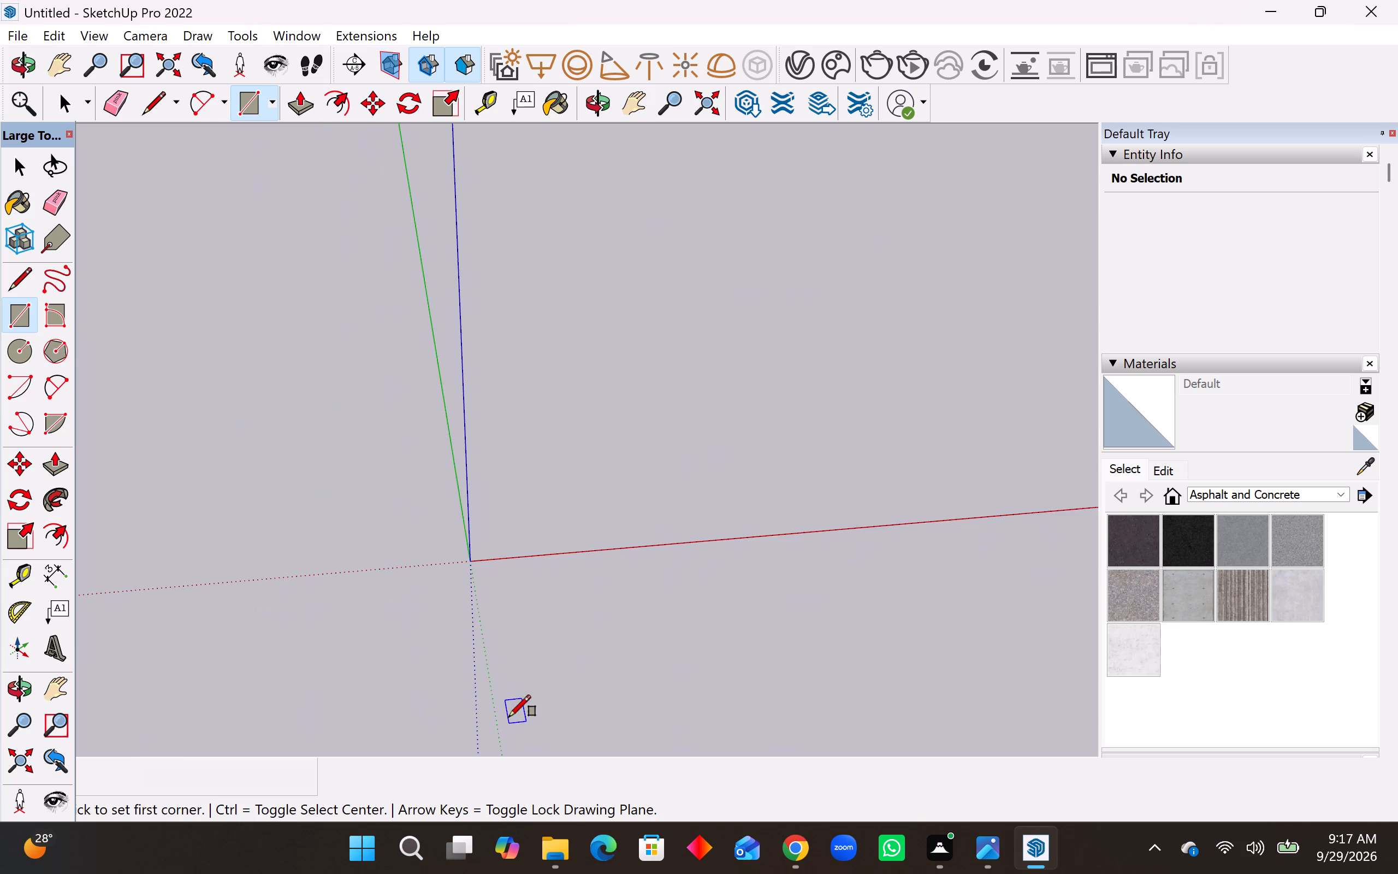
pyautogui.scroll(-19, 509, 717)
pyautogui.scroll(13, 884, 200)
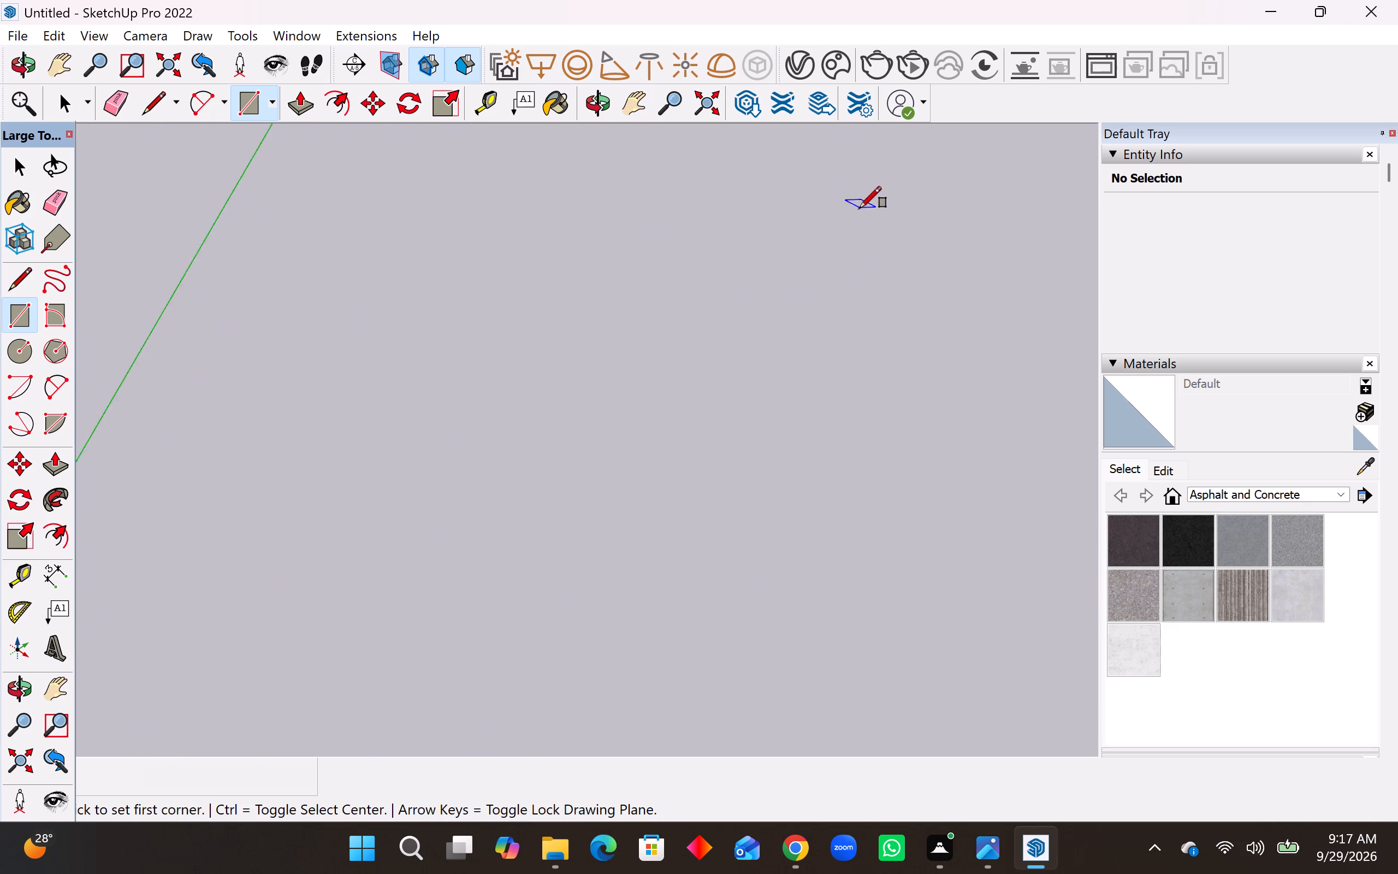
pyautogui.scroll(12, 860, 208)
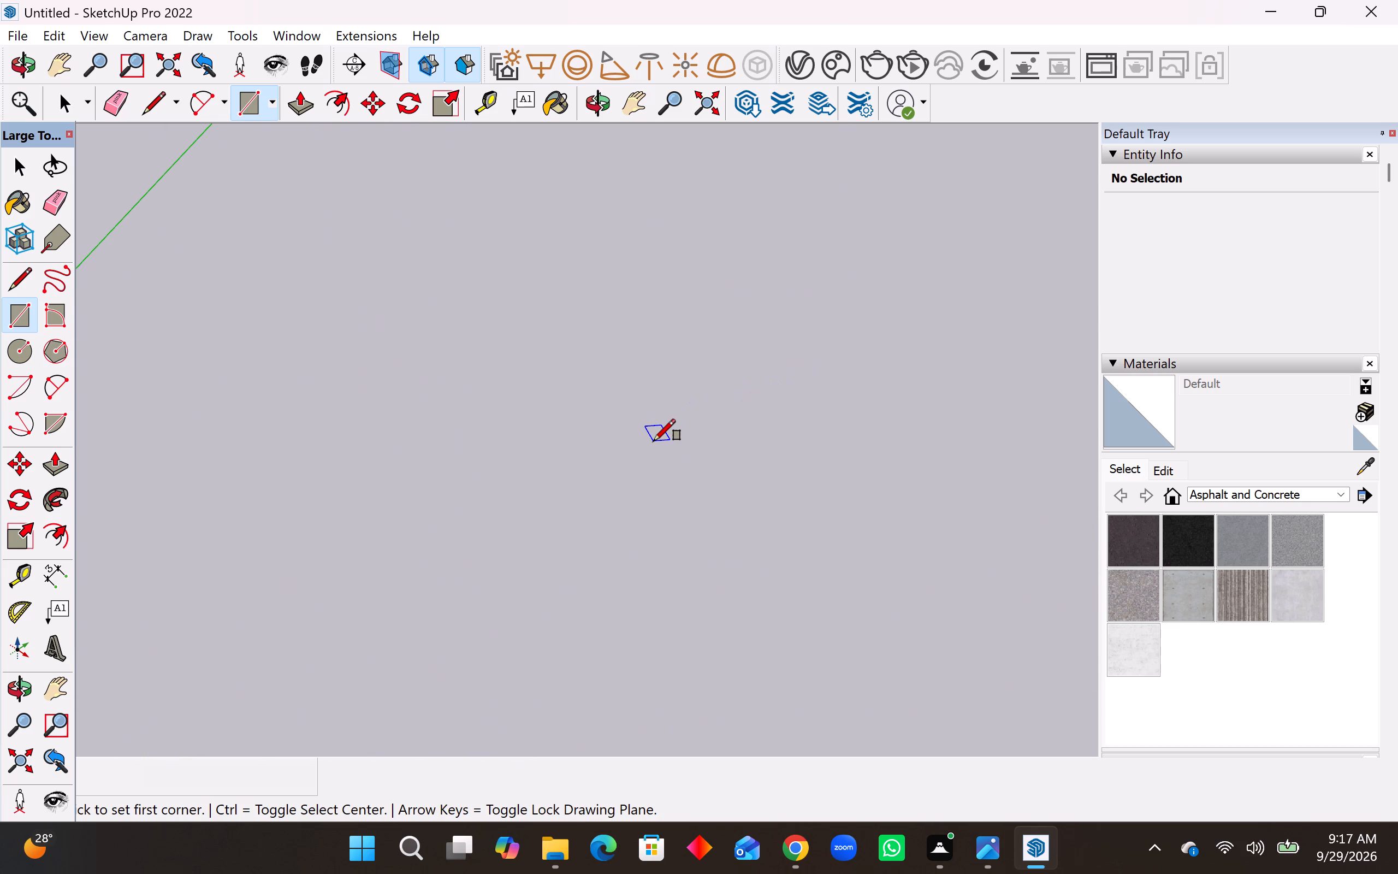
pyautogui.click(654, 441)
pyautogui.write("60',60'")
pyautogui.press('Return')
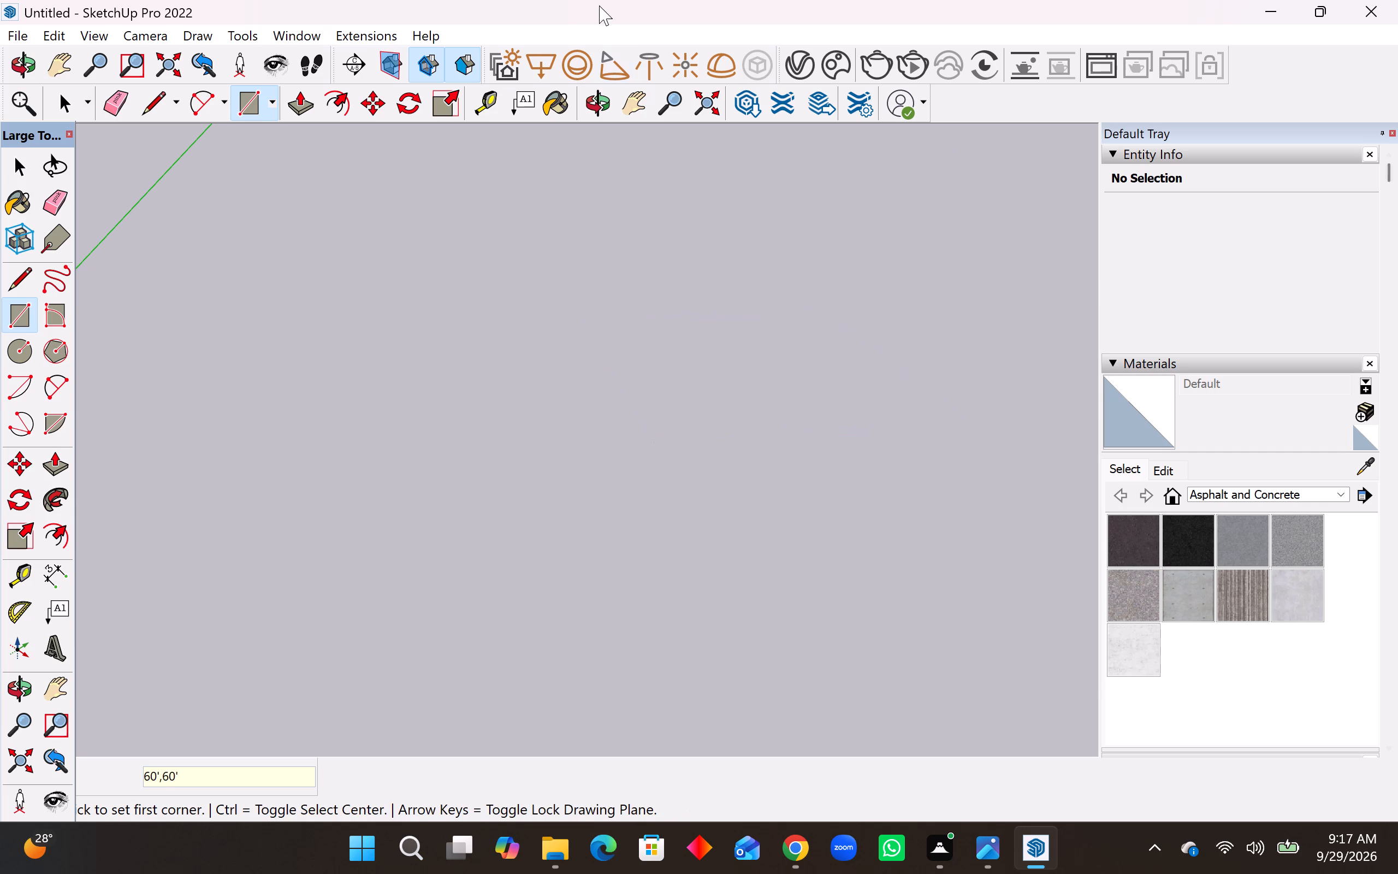
# Close the untitled model.
pyautogui.scroll(-11, 826, 400)
pyautogui.click(1369, 18)
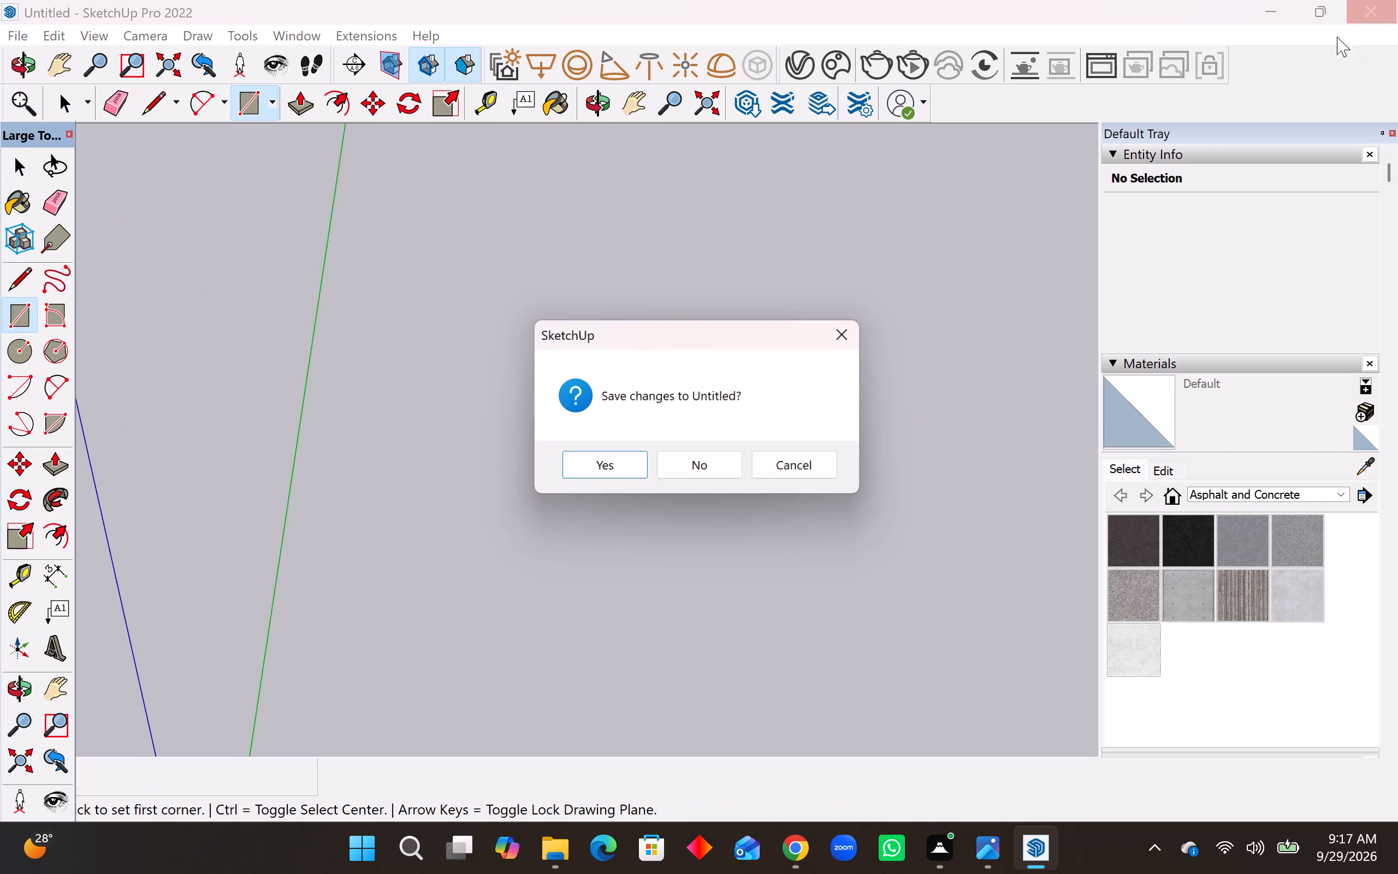
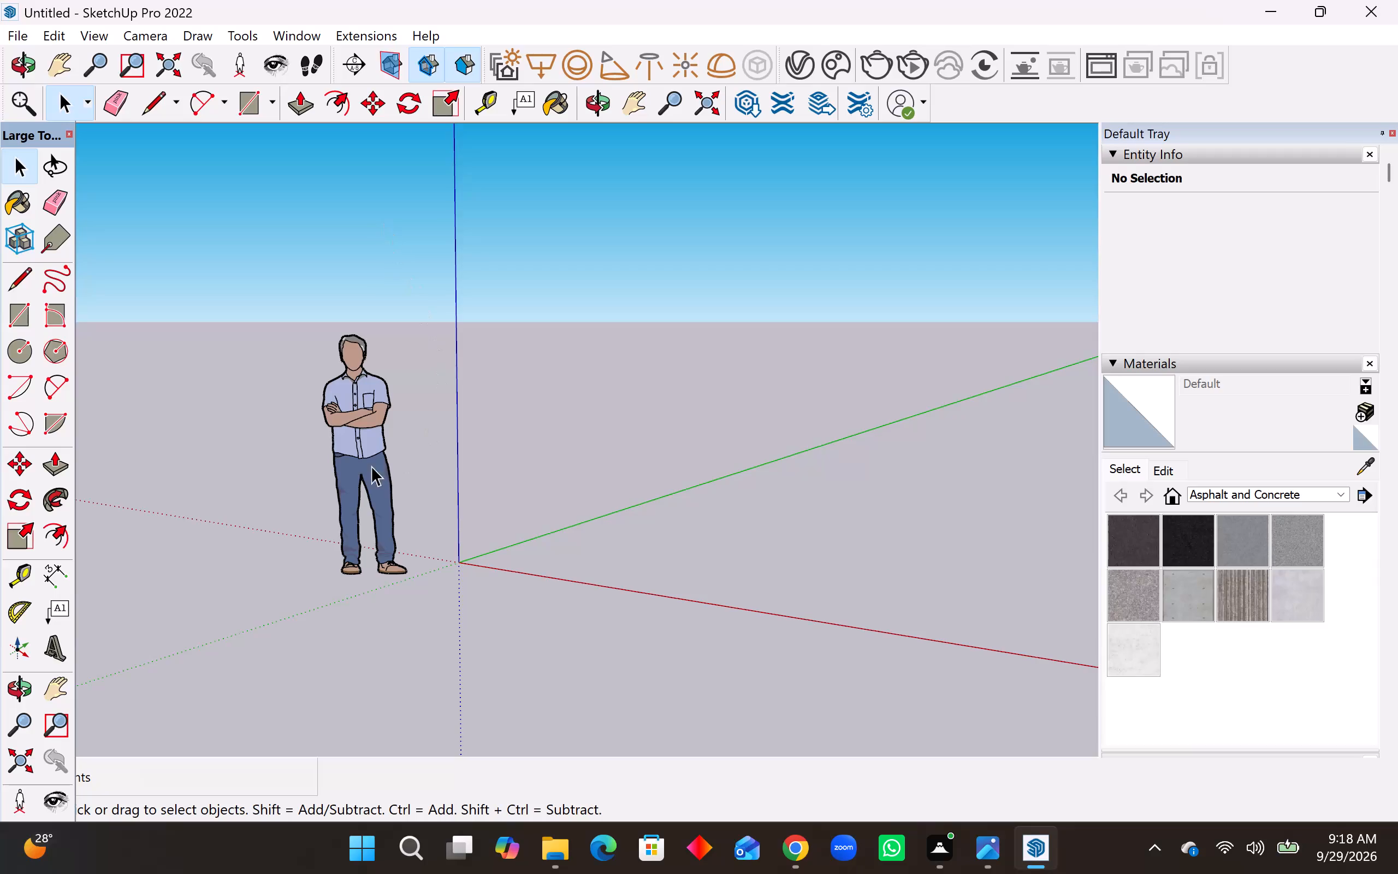
# Delete the default human scale figure standing near the origin.
pyautogui.click(364, 465)
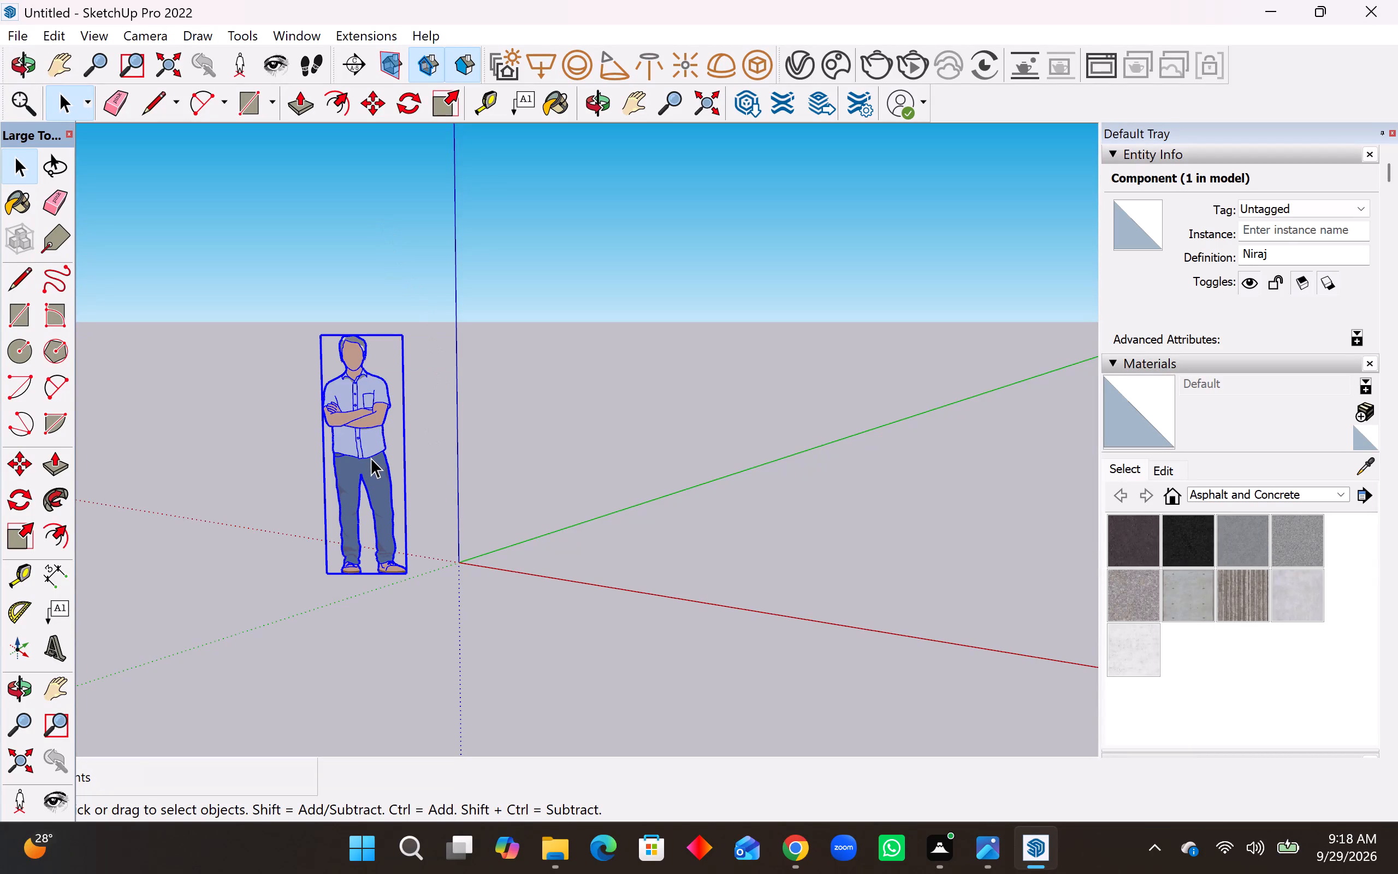
pyautogui.press('Delete')
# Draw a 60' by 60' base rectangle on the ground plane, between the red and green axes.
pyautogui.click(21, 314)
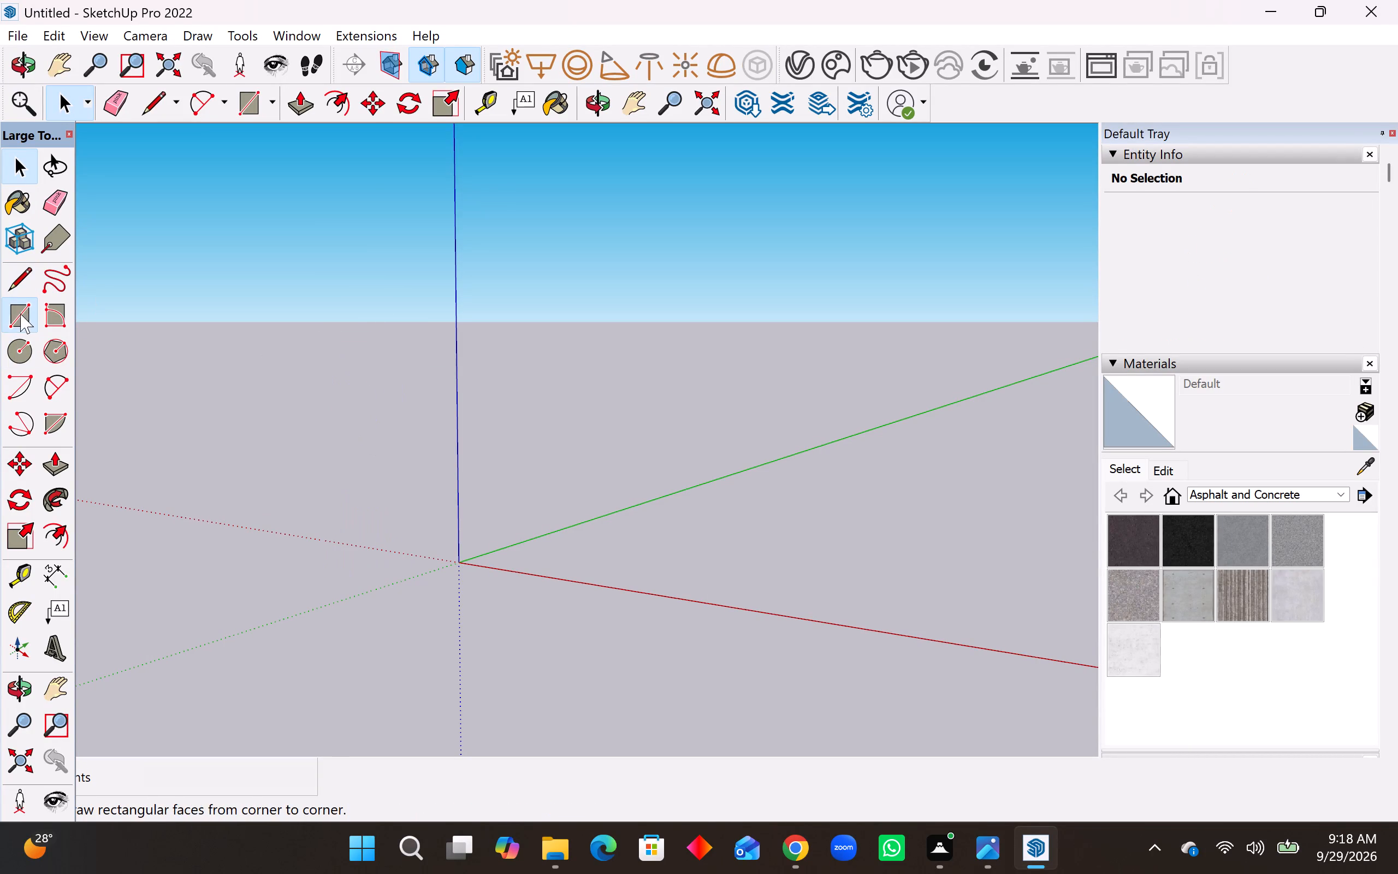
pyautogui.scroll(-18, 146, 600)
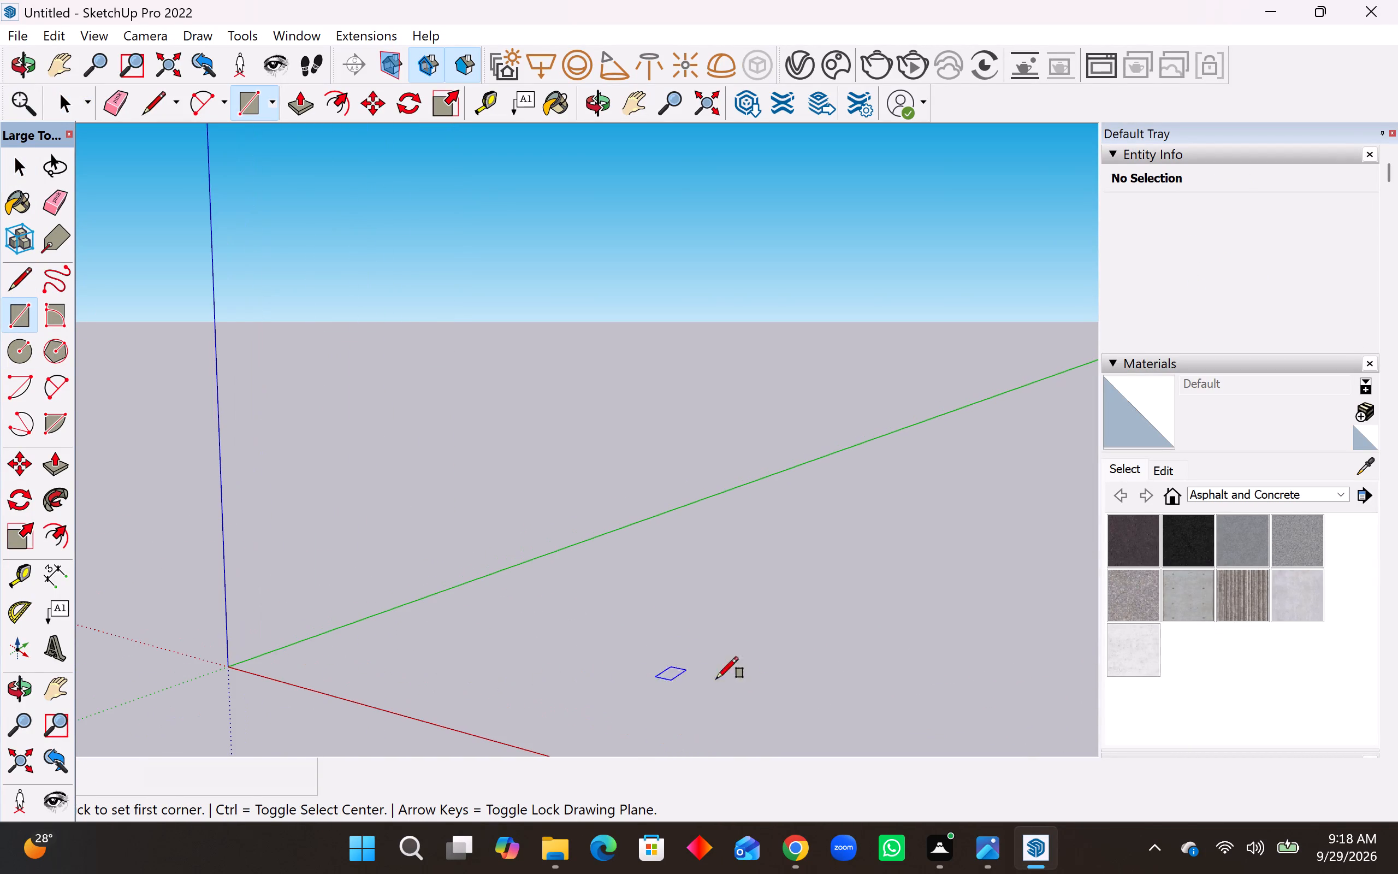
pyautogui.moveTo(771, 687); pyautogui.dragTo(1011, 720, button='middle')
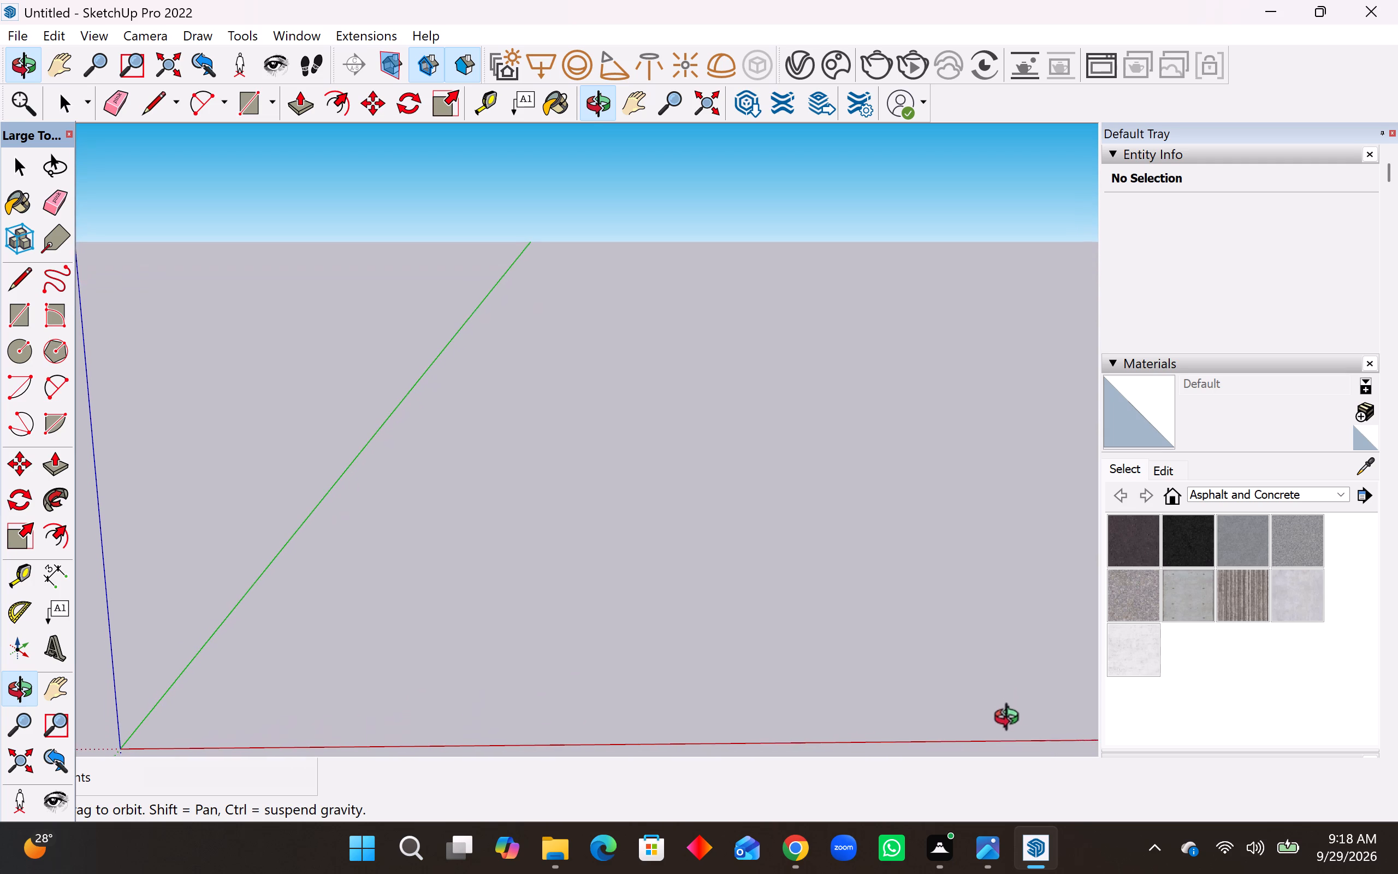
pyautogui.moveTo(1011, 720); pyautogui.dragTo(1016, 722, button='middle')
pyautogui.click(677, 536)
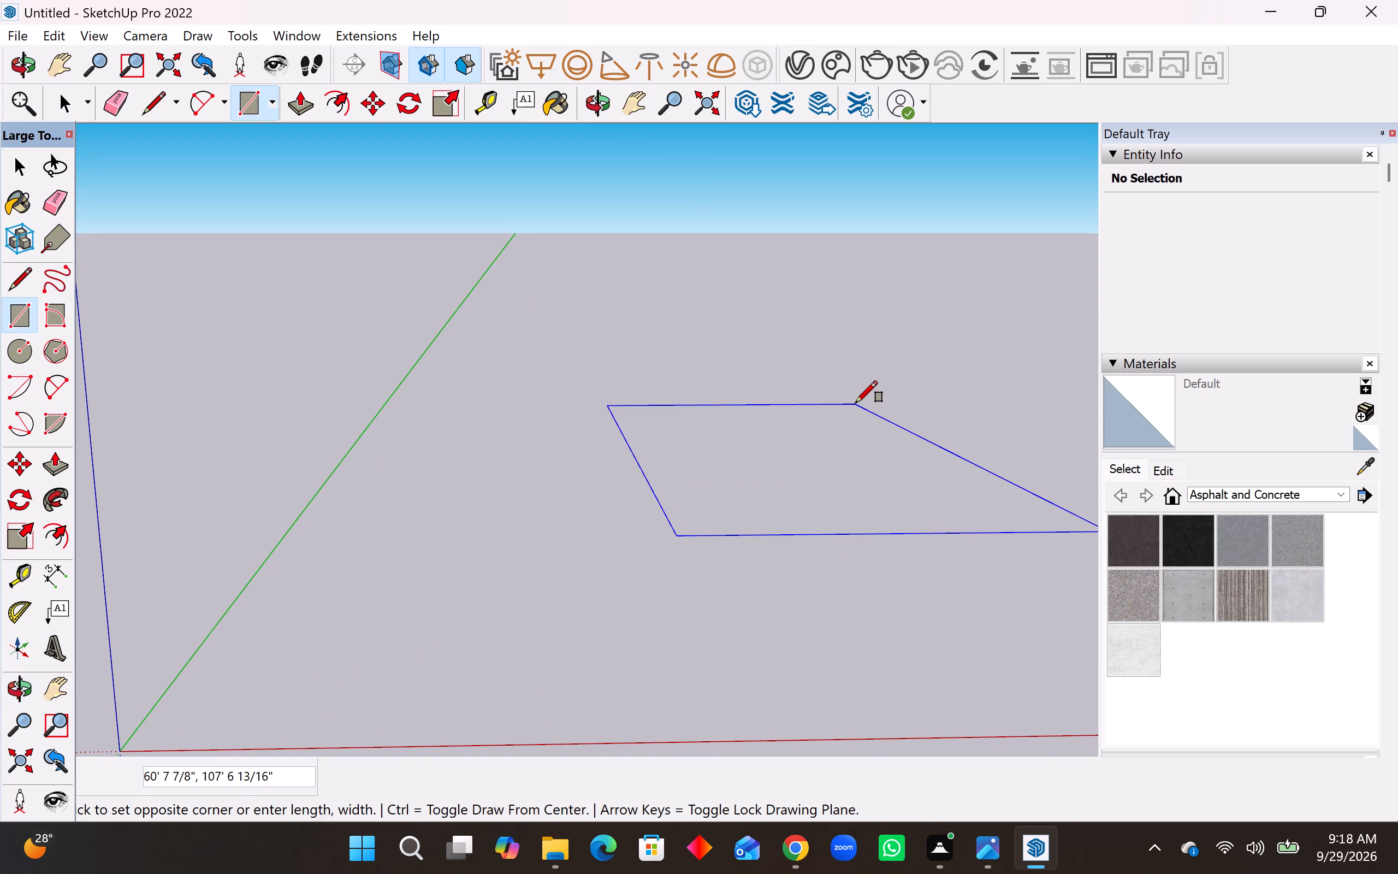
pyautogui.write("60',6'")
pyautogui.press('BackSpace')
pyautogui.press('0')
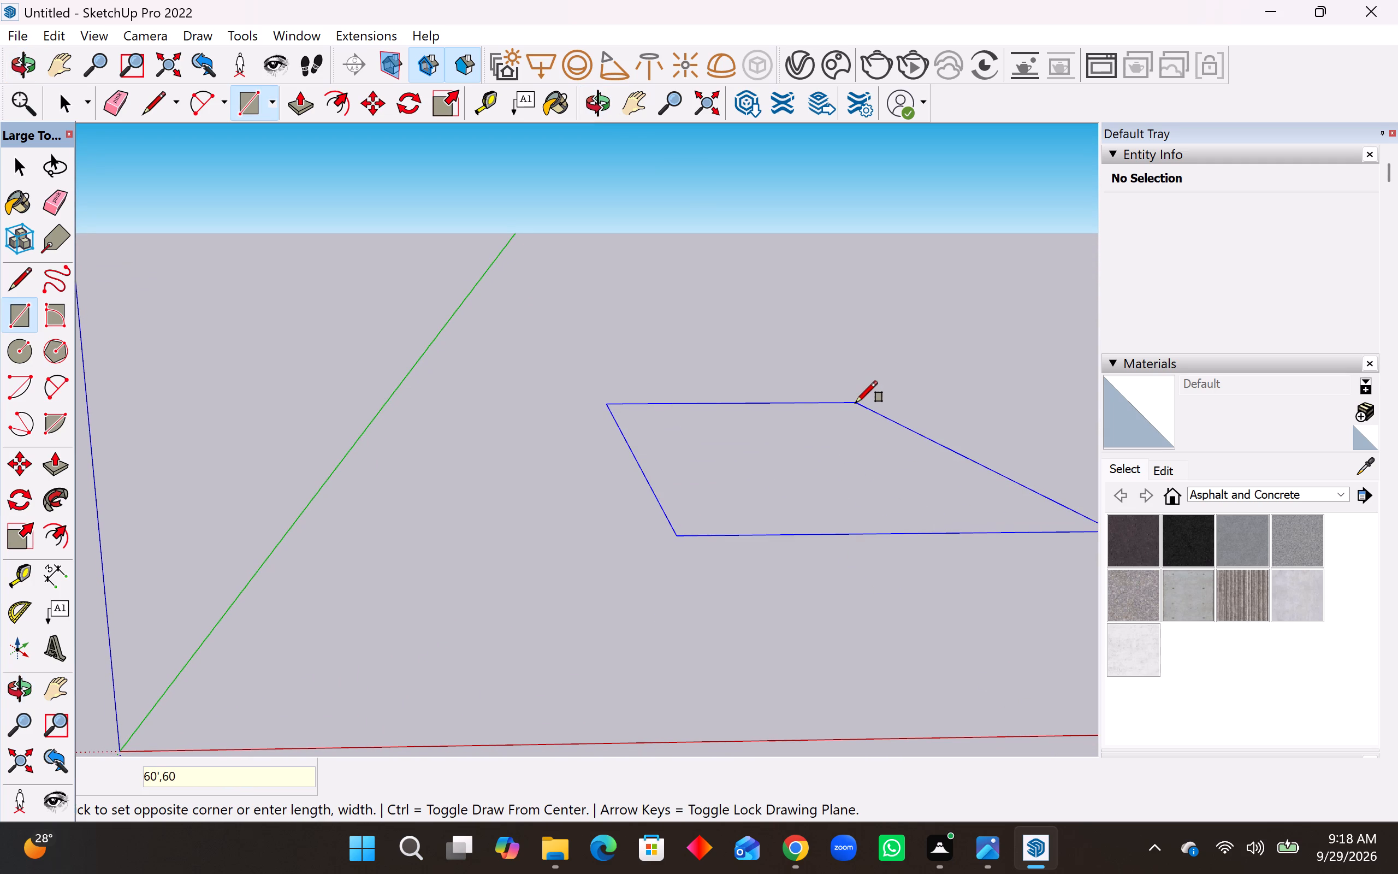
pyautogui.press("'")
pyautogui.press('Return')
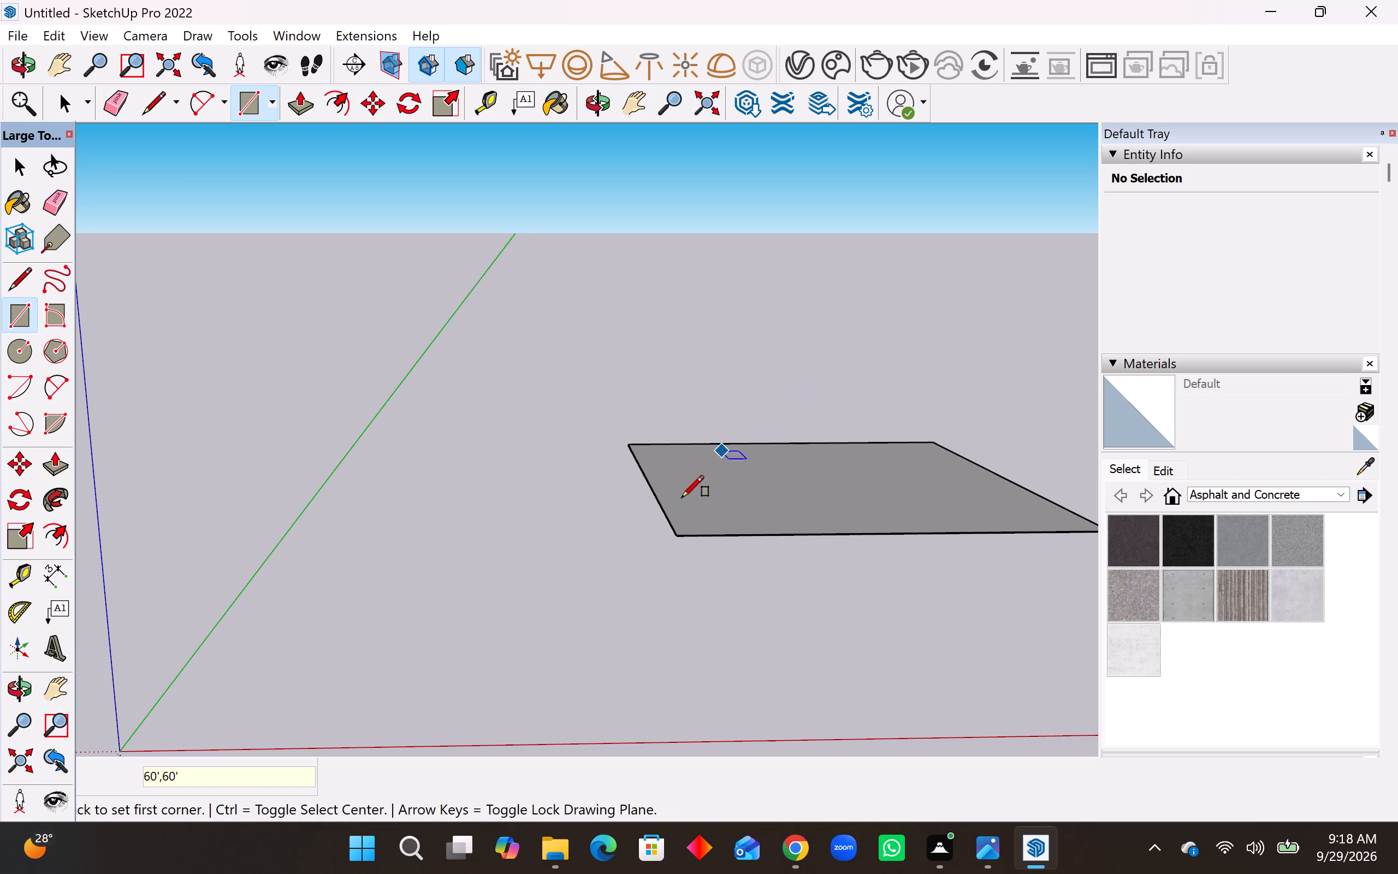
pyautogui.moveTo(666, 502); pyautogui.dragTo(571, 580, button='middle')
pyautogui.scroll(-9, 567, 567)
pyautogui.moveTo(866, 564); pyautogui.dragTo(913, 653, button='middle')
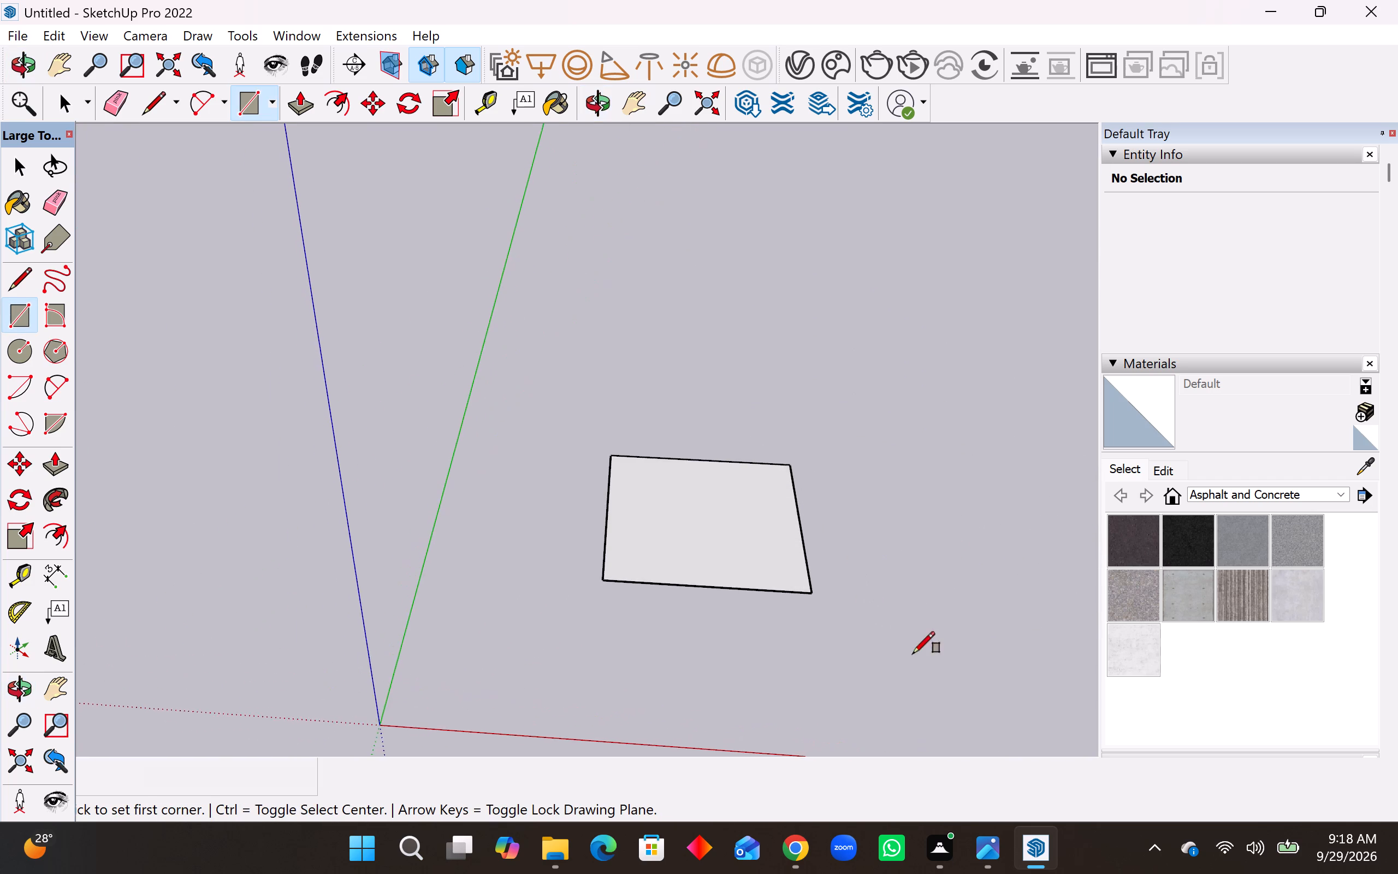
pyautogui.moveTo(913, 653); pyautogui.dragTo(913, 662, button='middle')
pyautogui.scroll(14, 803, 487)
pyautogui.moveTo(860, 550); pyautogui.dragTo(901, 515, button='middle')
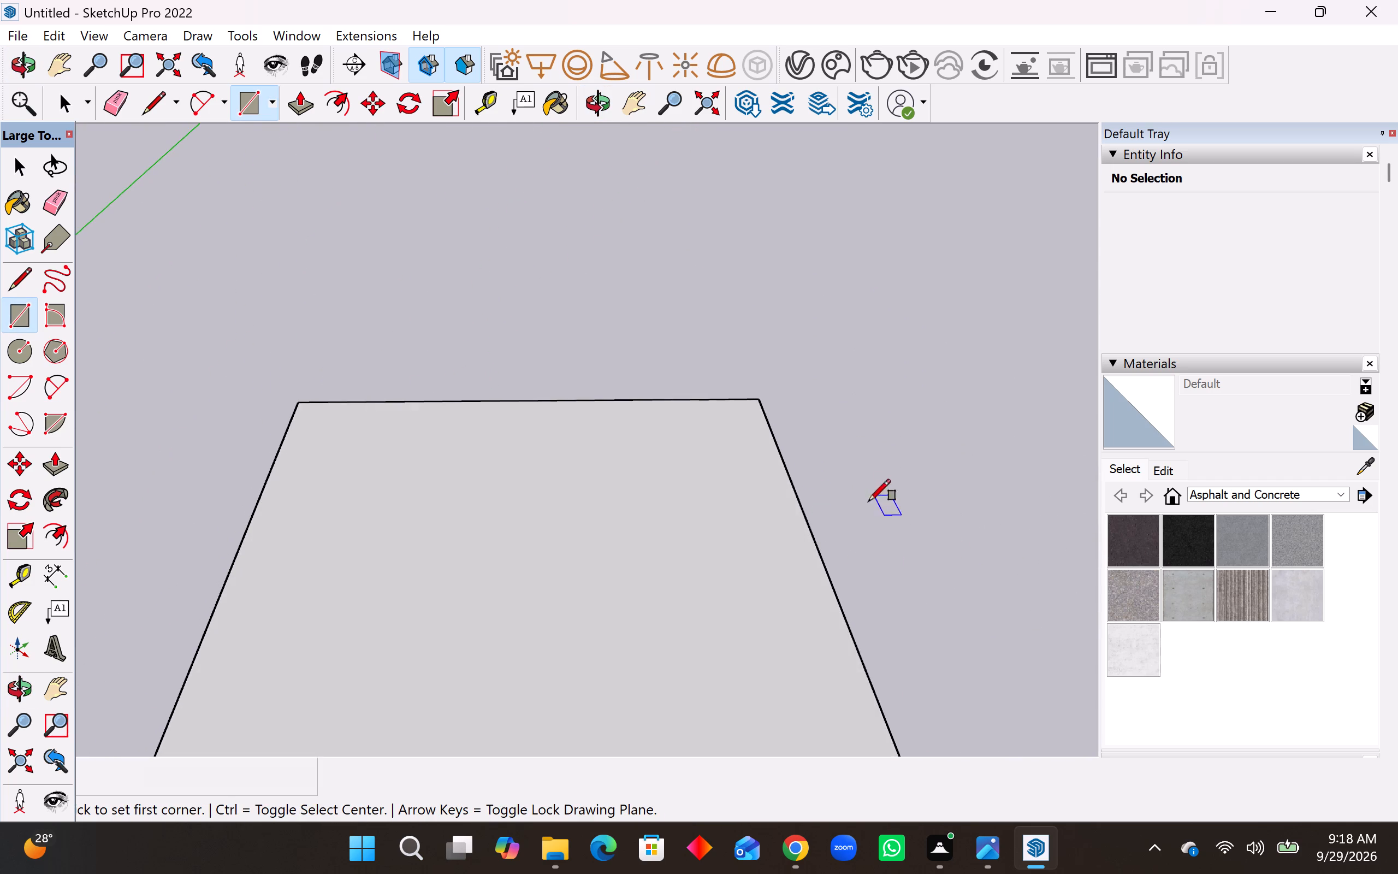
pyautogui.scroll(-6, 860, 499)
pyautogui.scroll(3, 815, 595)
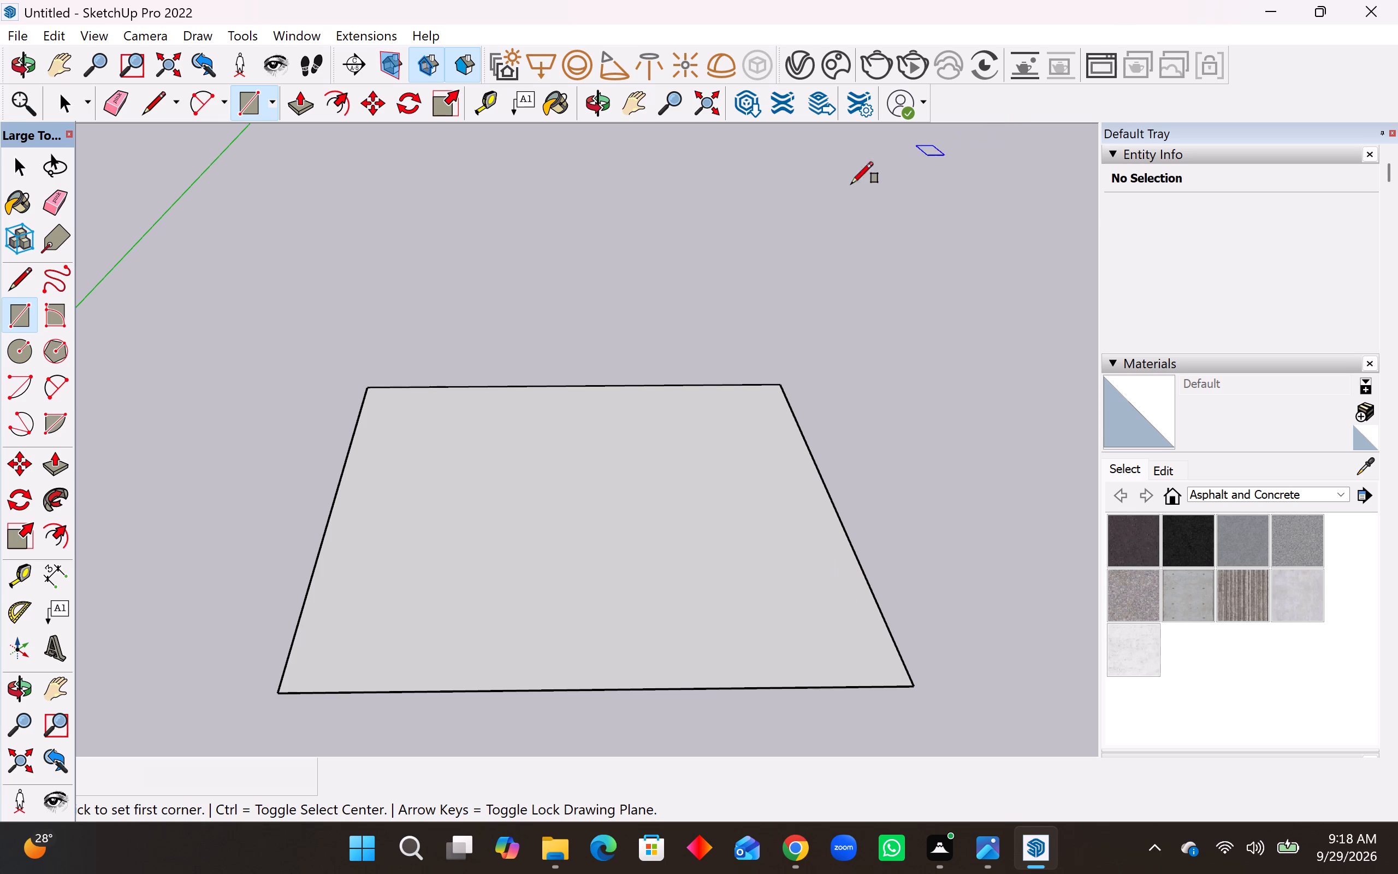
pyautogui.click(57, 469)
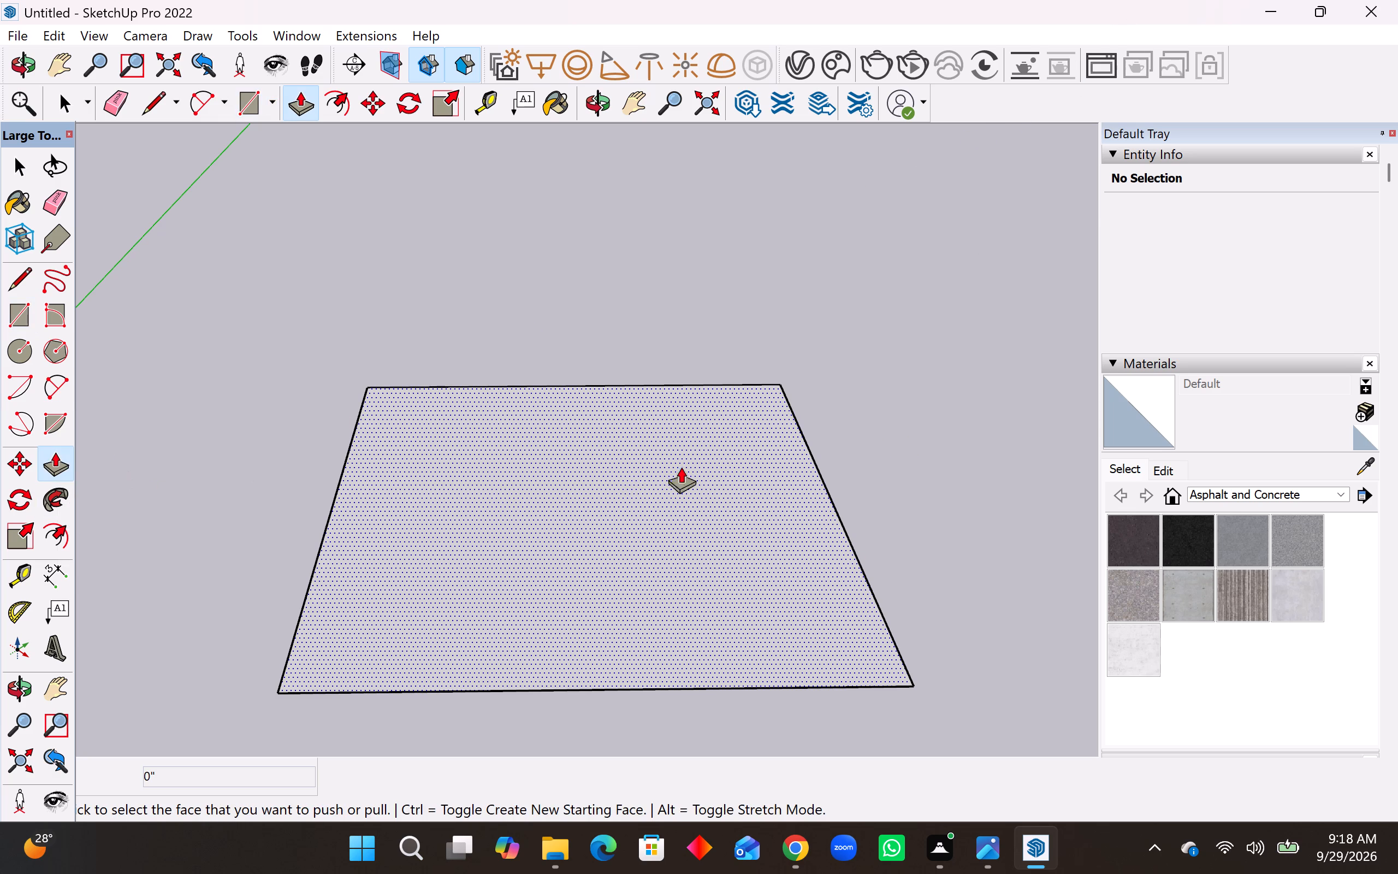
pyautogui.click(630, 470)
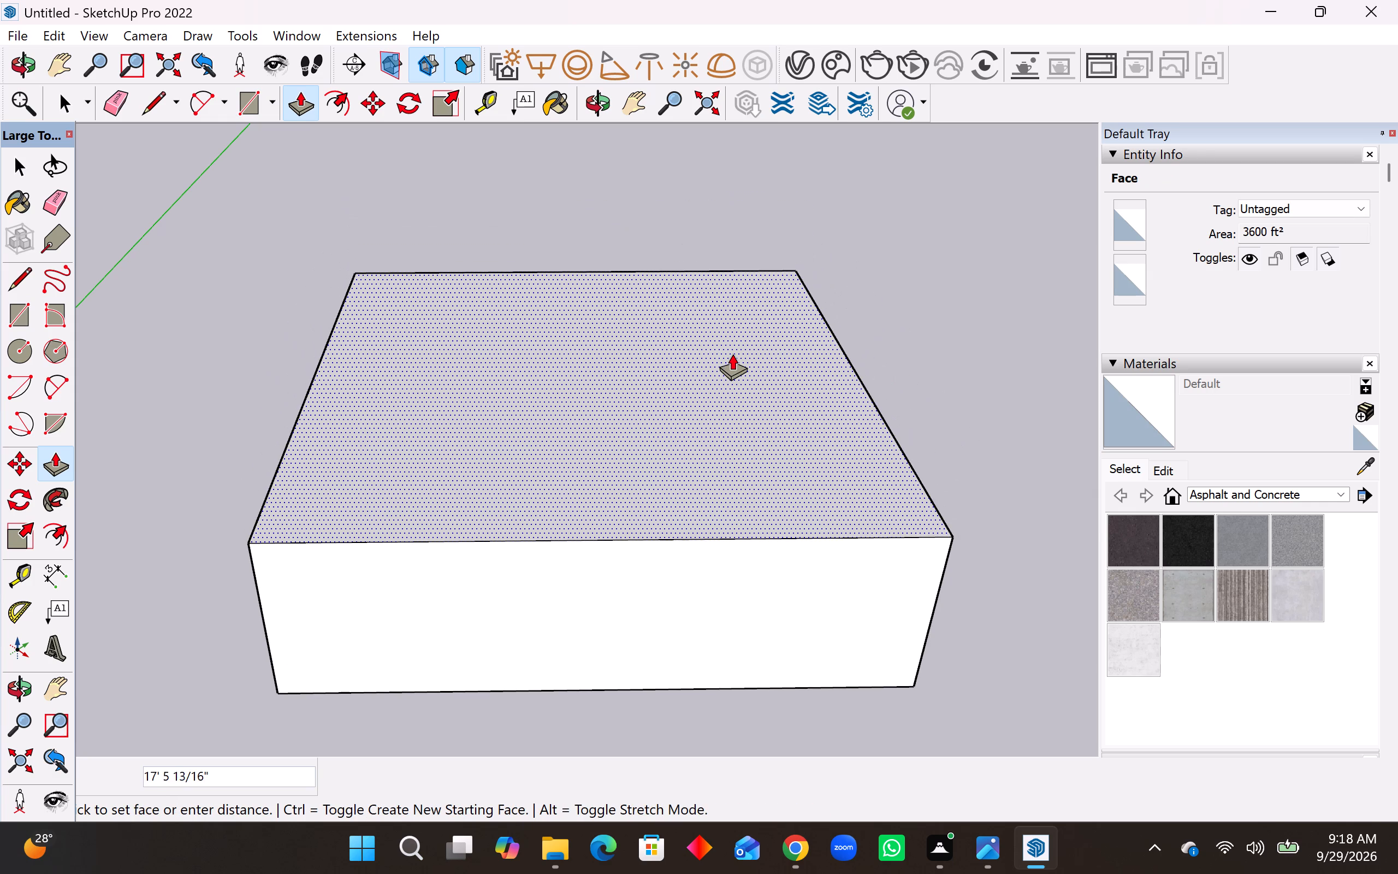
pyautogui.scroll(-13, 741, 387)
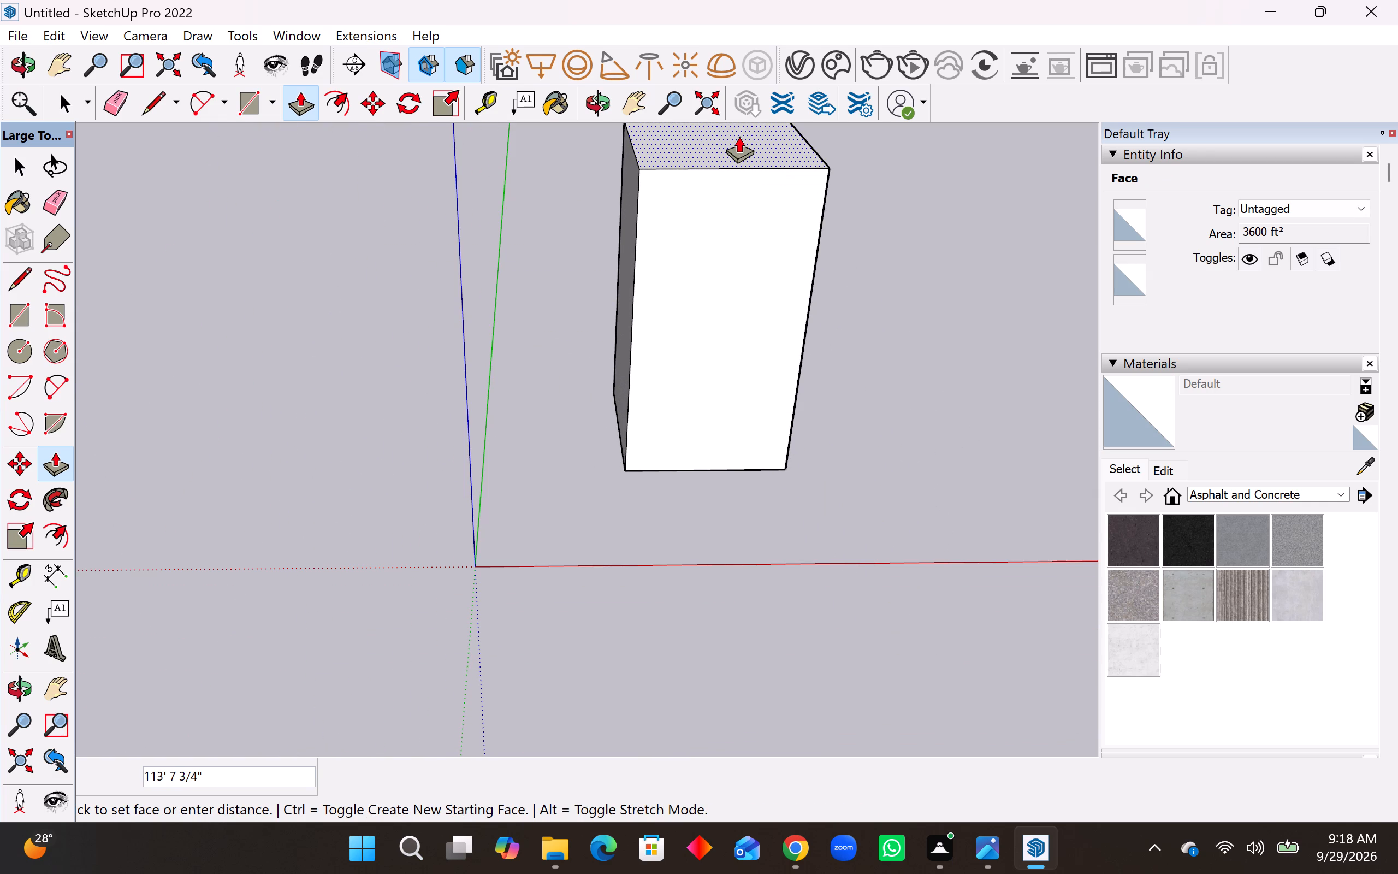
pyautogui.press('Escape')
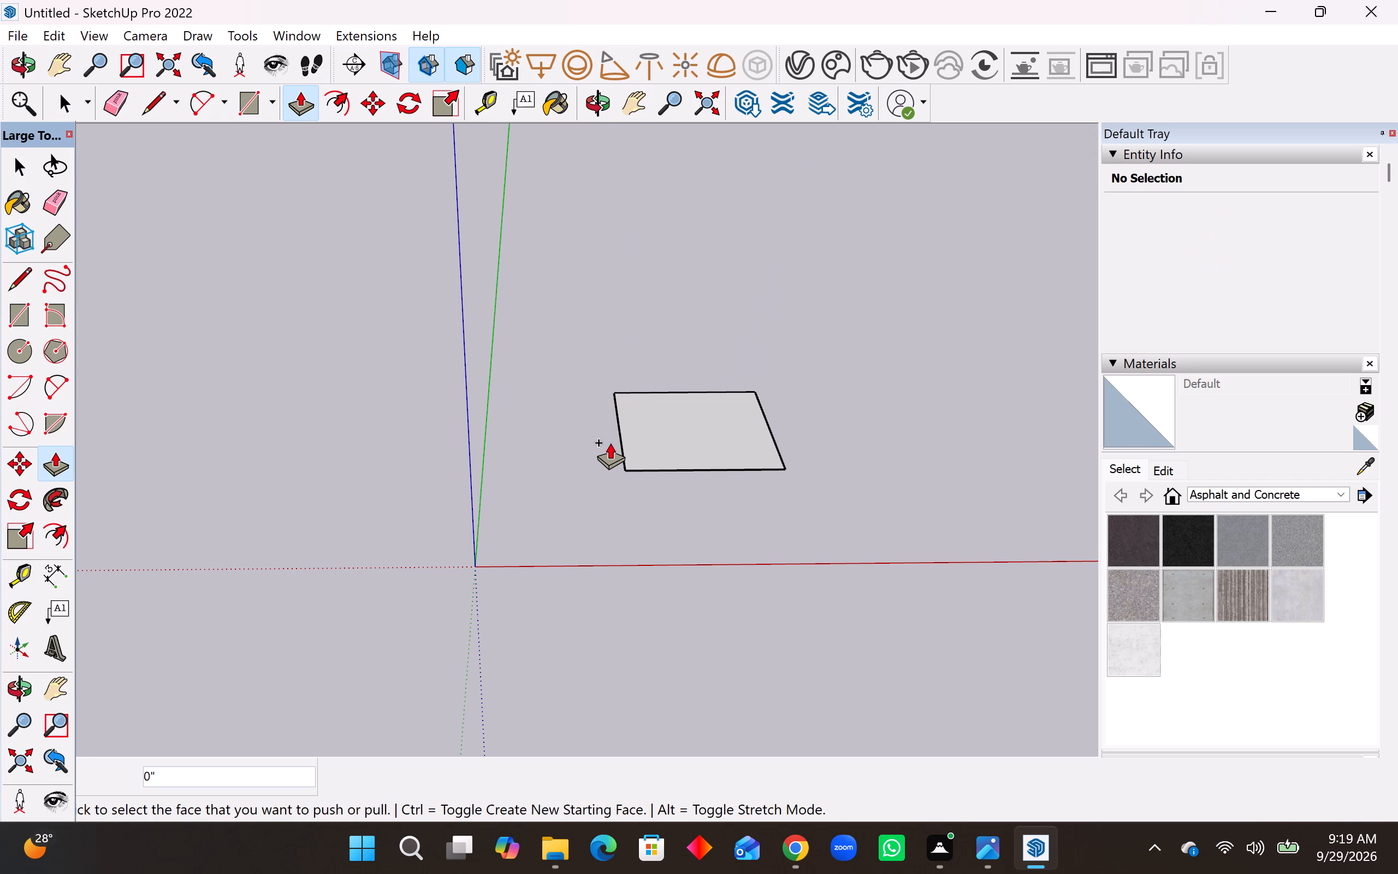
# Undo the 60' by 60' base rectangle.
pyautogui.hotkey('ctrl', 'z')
# Draw a 60' by 60' base rectangle on the ground plane, well away from the origin between the red and green axes.
pyautogui.scroll(-15, 341, 600)
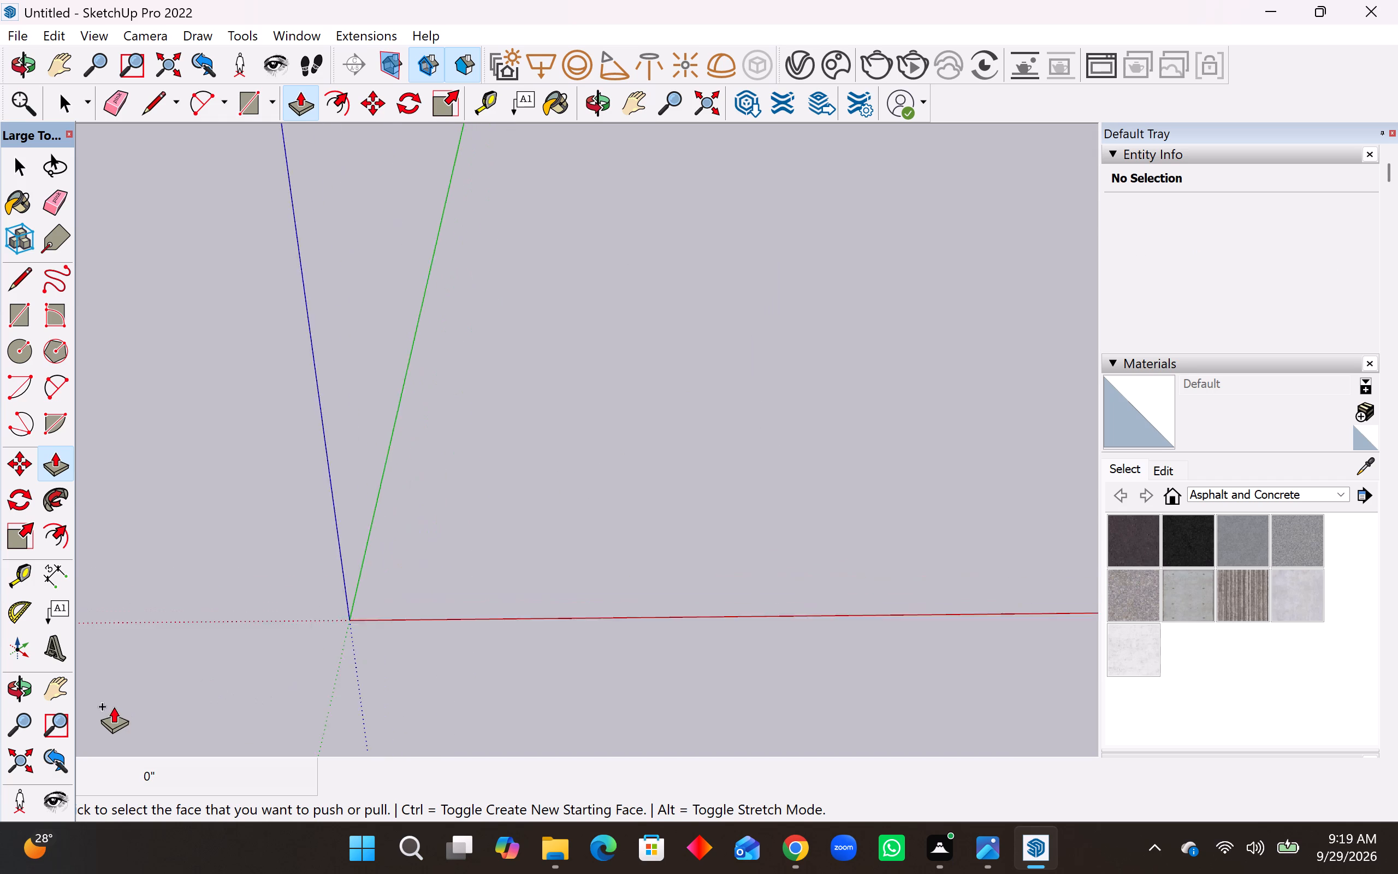
pyautogui.scroll(-20, 114, 706)
pyautogui.scroll(-15, 114, 706)
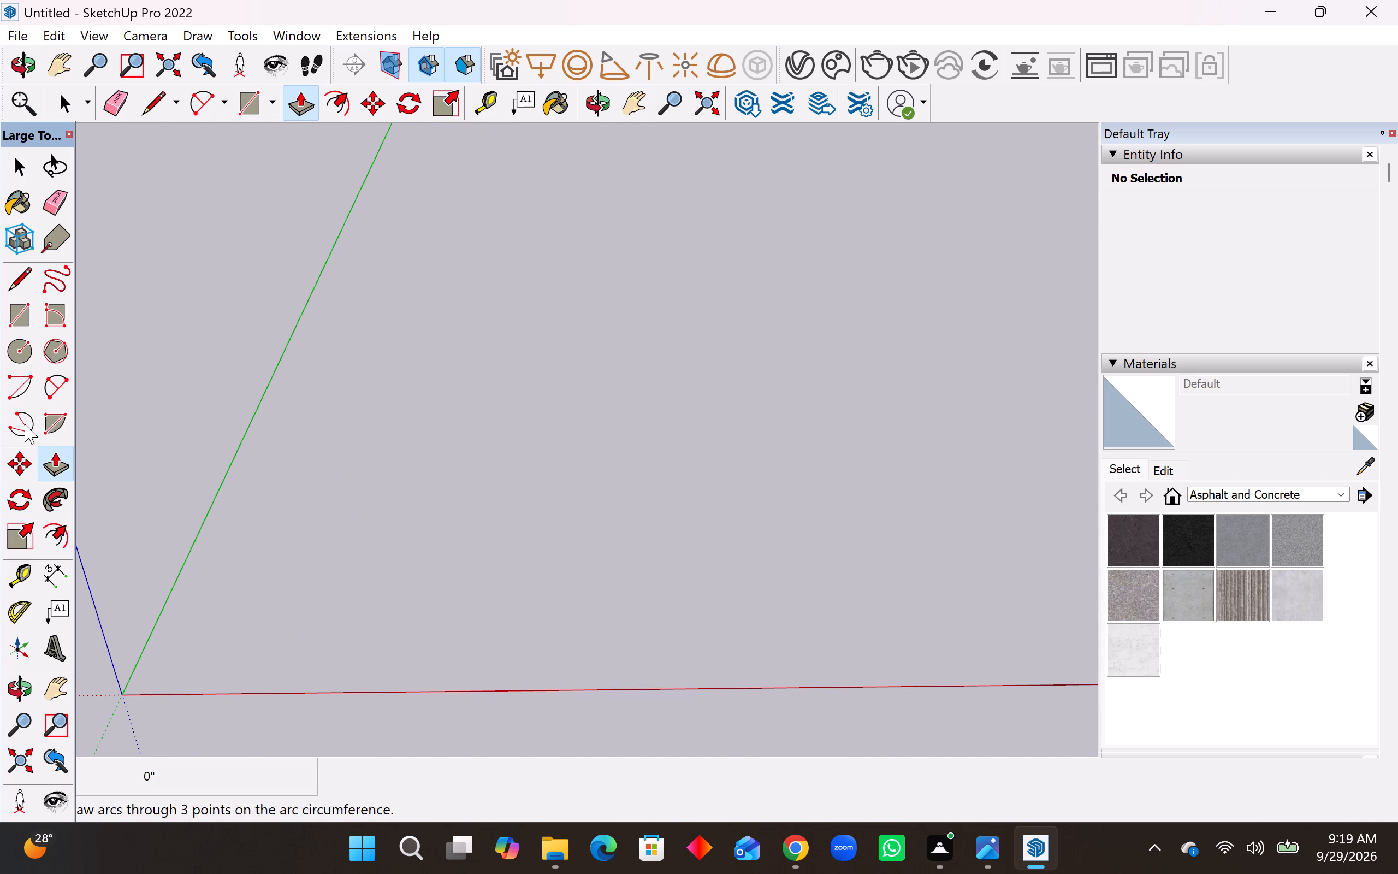
pyautogui.click(24, 316)
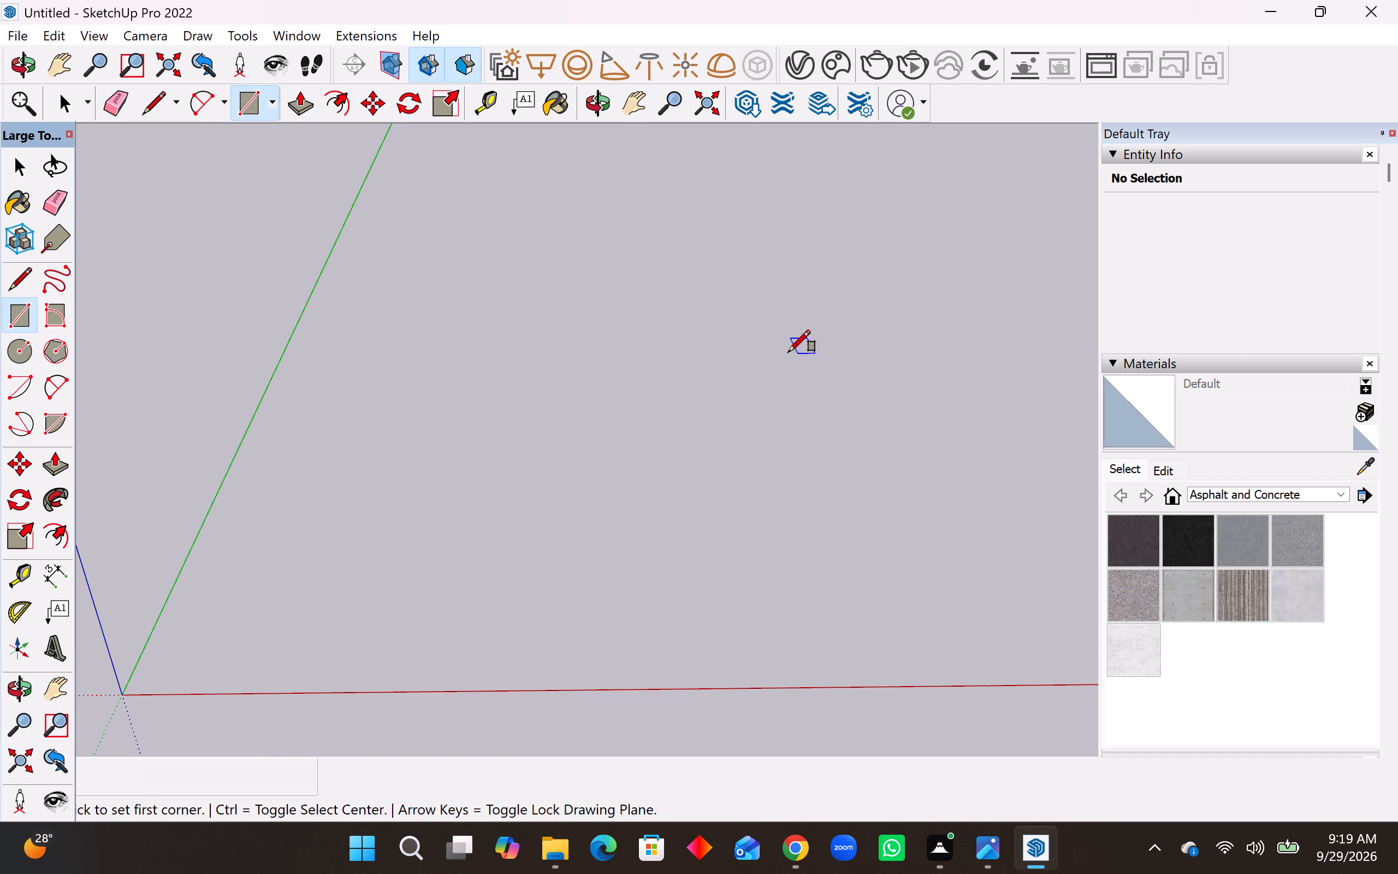
pyautogui.click(792, 352)
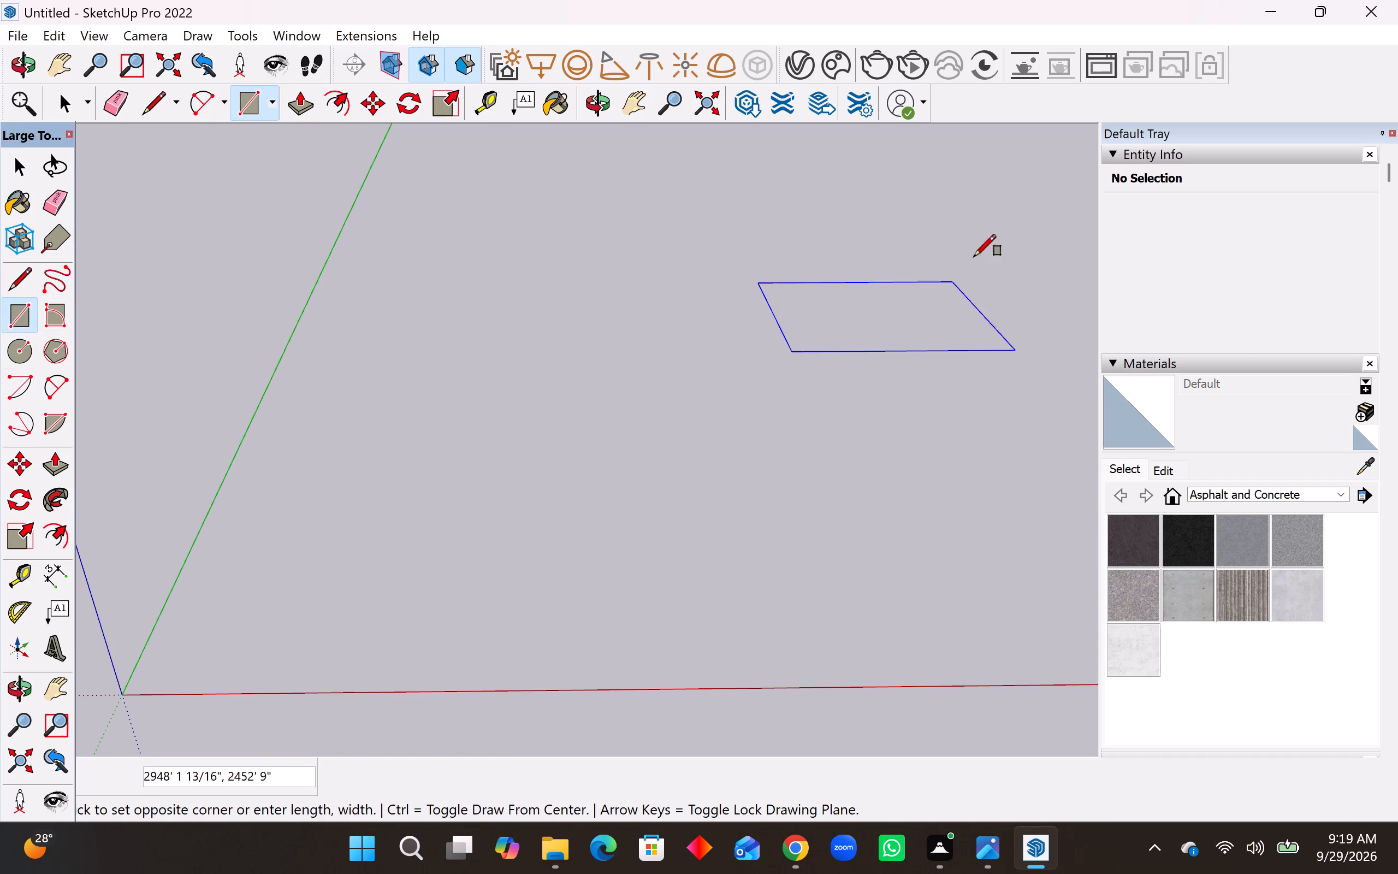
pyautogui.write("60',60'")
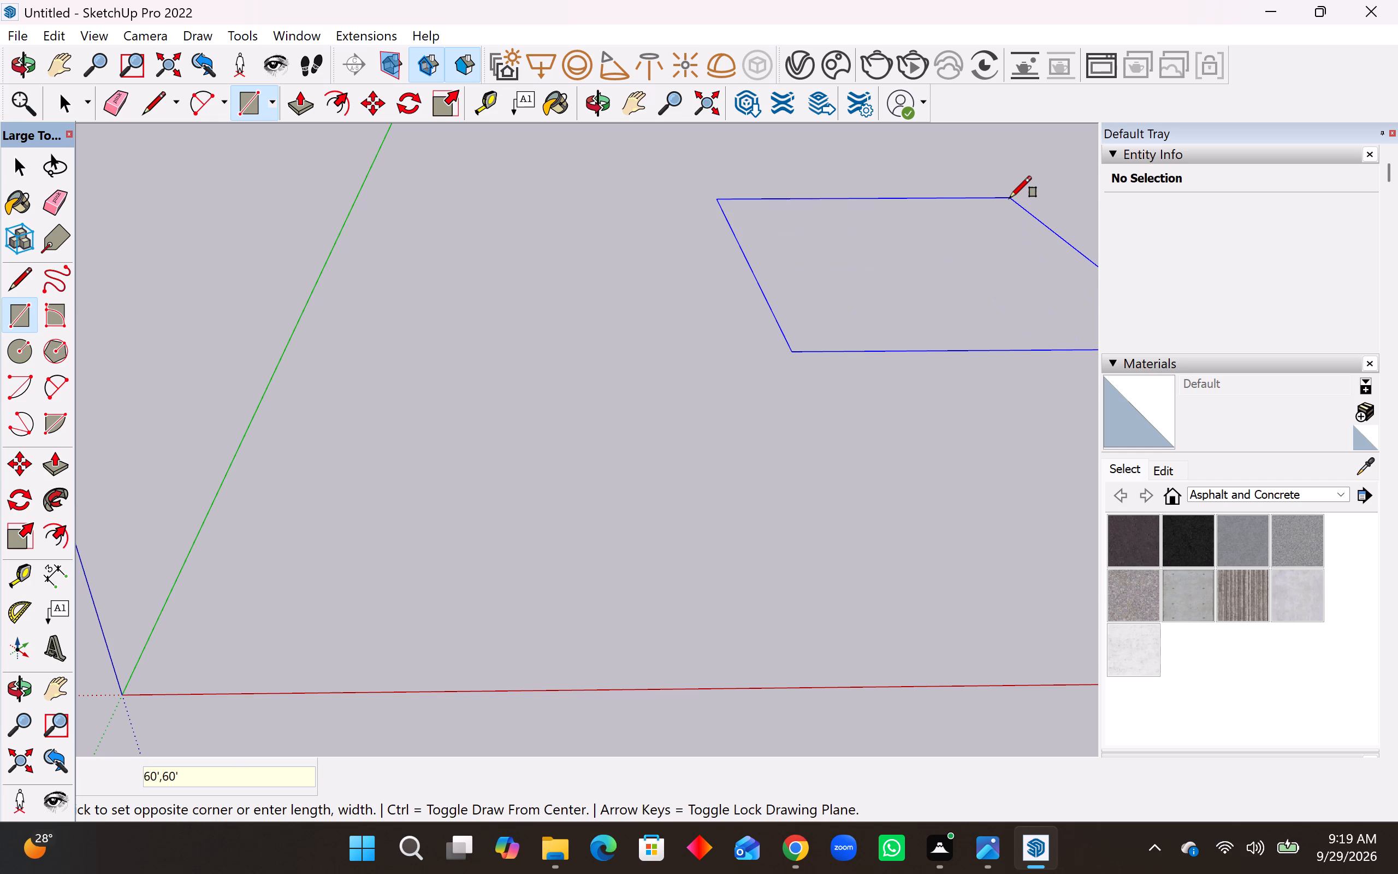
pyautogui.press('Return')
pyautogui.scroll(14, 887, 386)
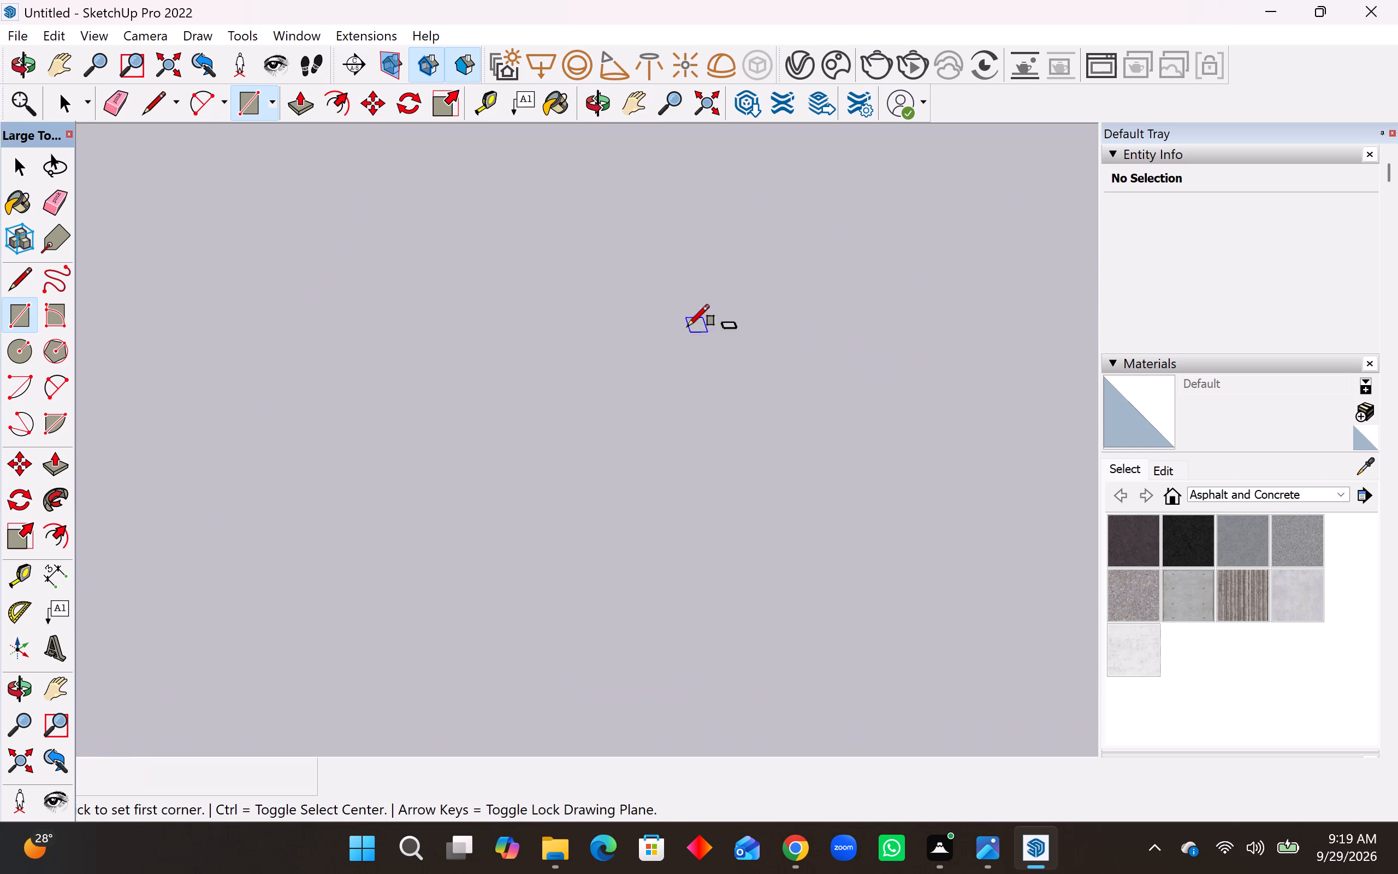
pyautogui.scroll(18, 688, 326)
pyautogui.scroll(4, 779, 310)
pyautogui.moveTo(747, 442); pyautogui.dragTo(747, 474, button='middle')
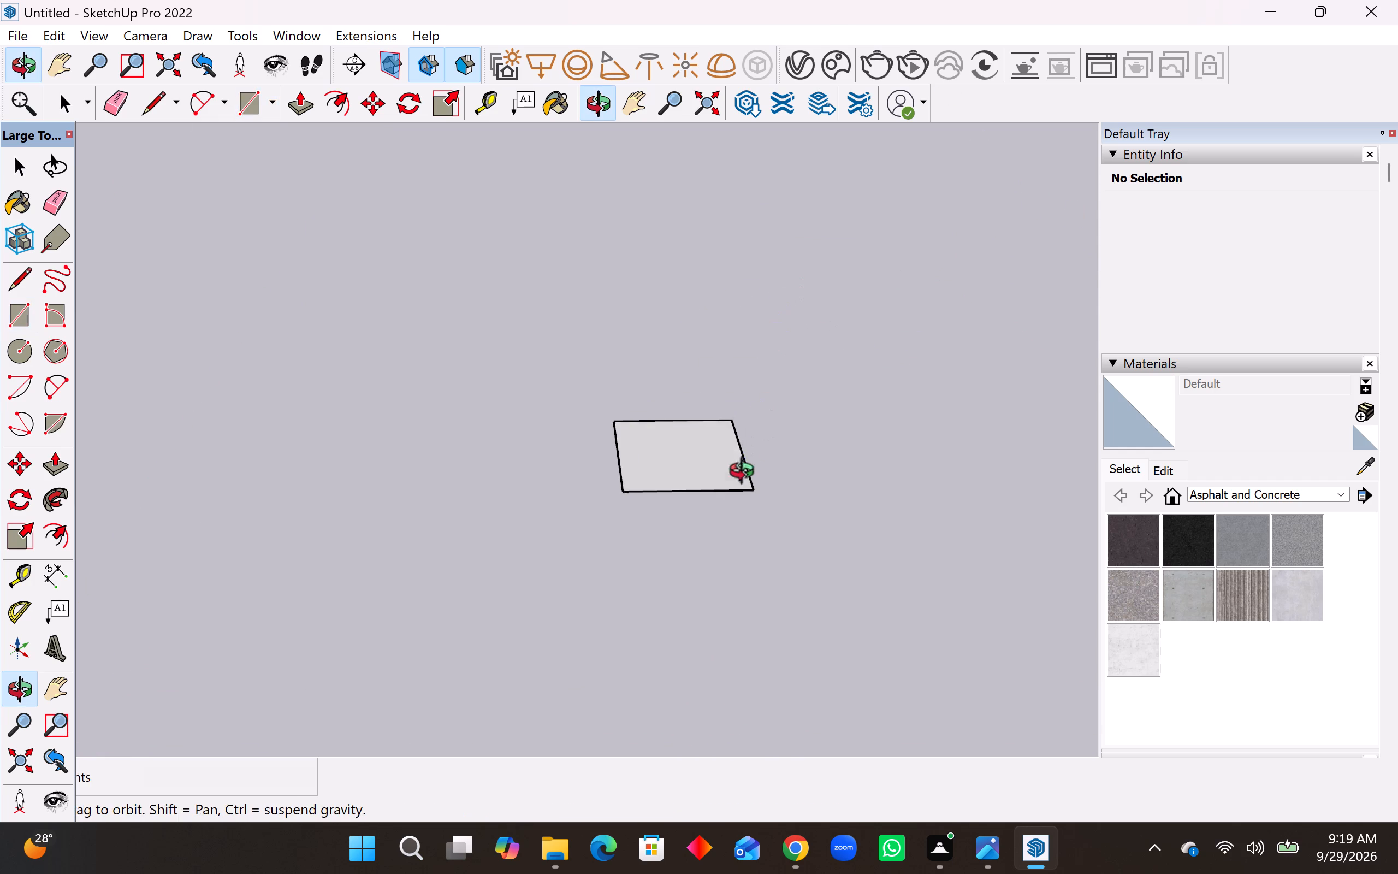
pyautogui.moveTo(747, 474); pyautogui.dragTo(748, 528, button='middle')
pyautogui.scroll(10, 699, 464)
pyautogui.scroll(4, 777, 446)
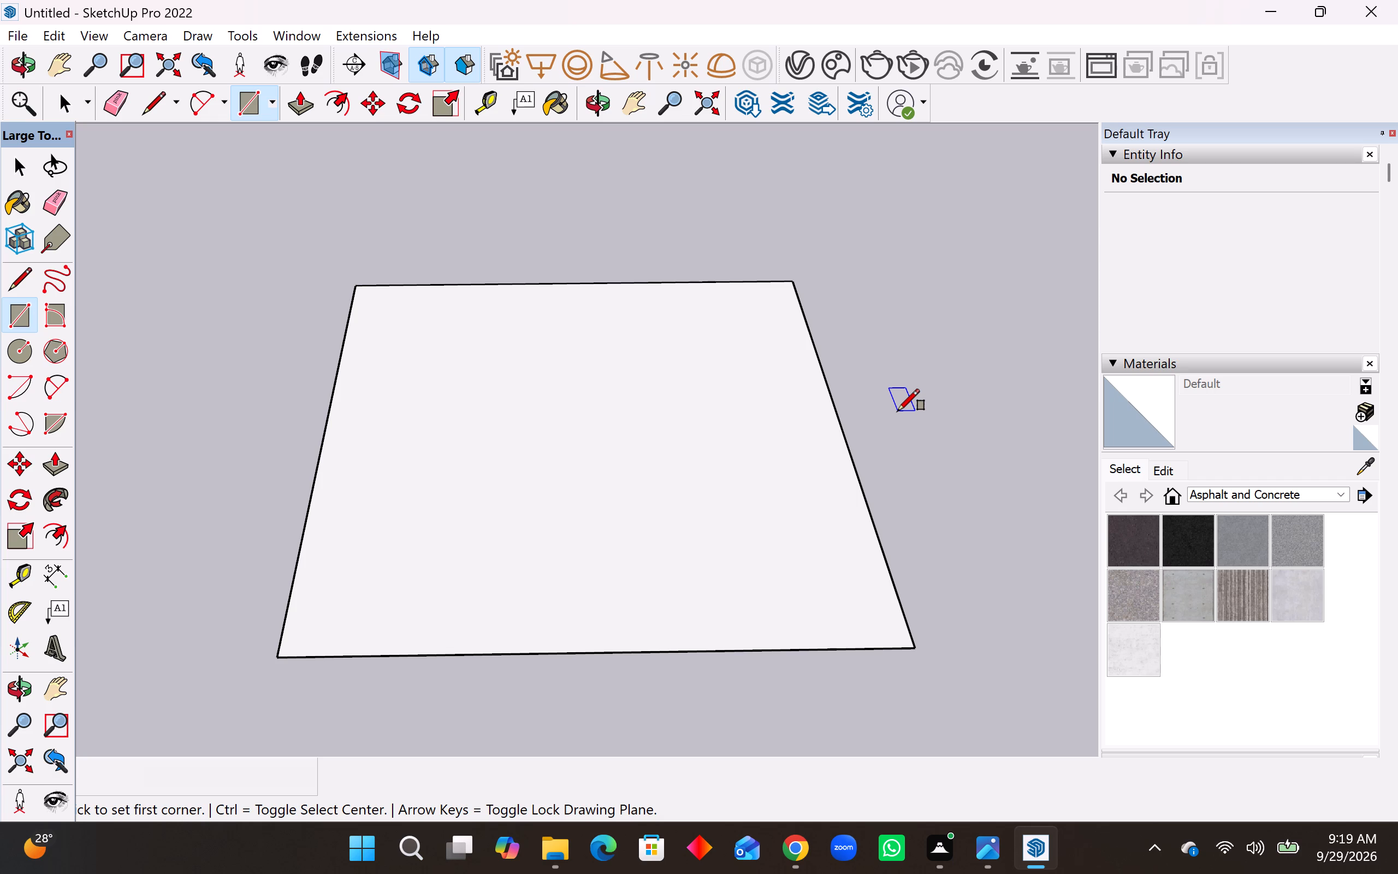
# Push/Pull the 60' by 60' base face up 90' to form the building block.
pyautogui.click(59, 457)
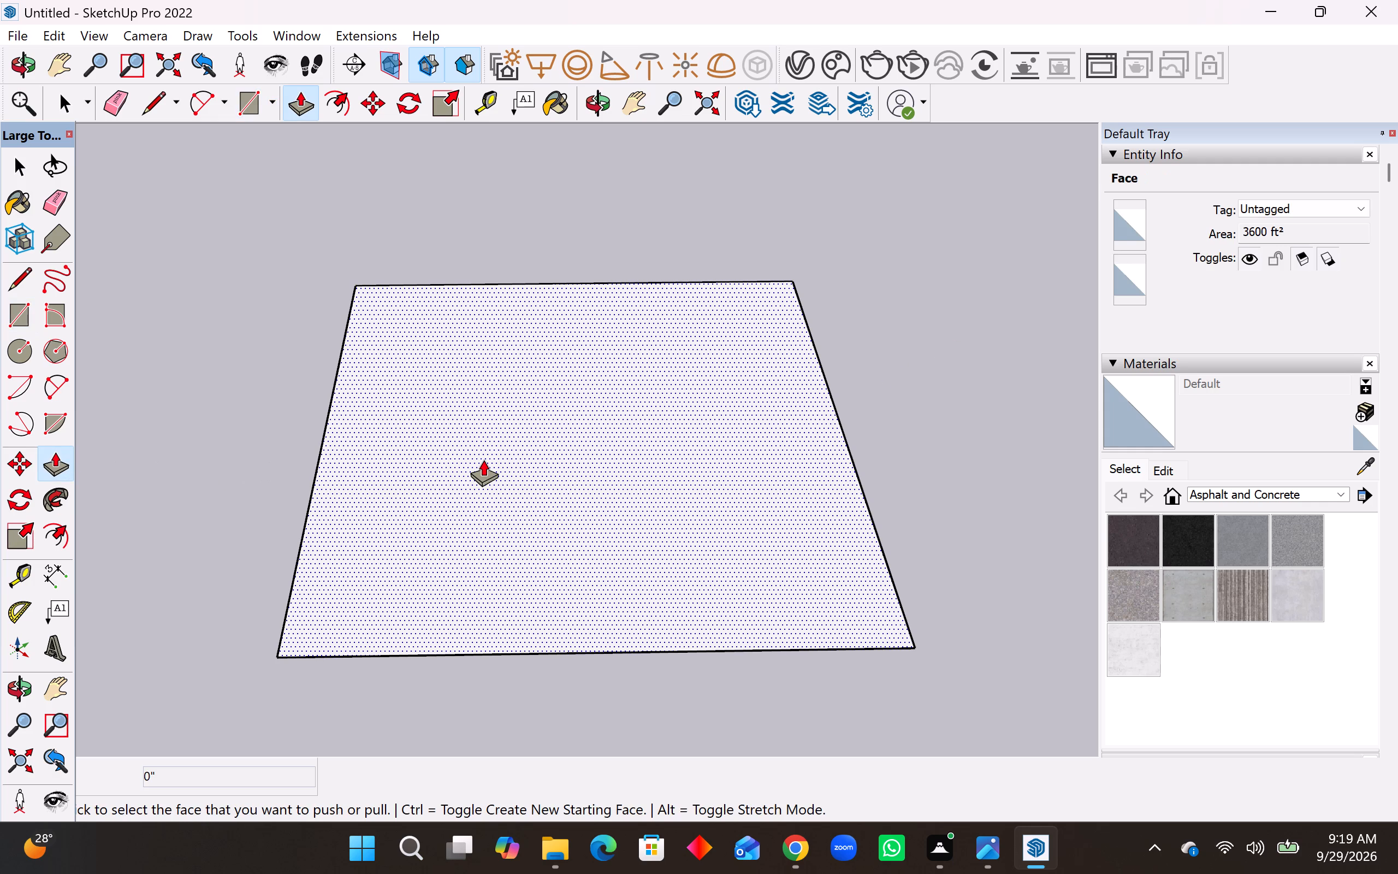
pyautogui.click(483, 459)
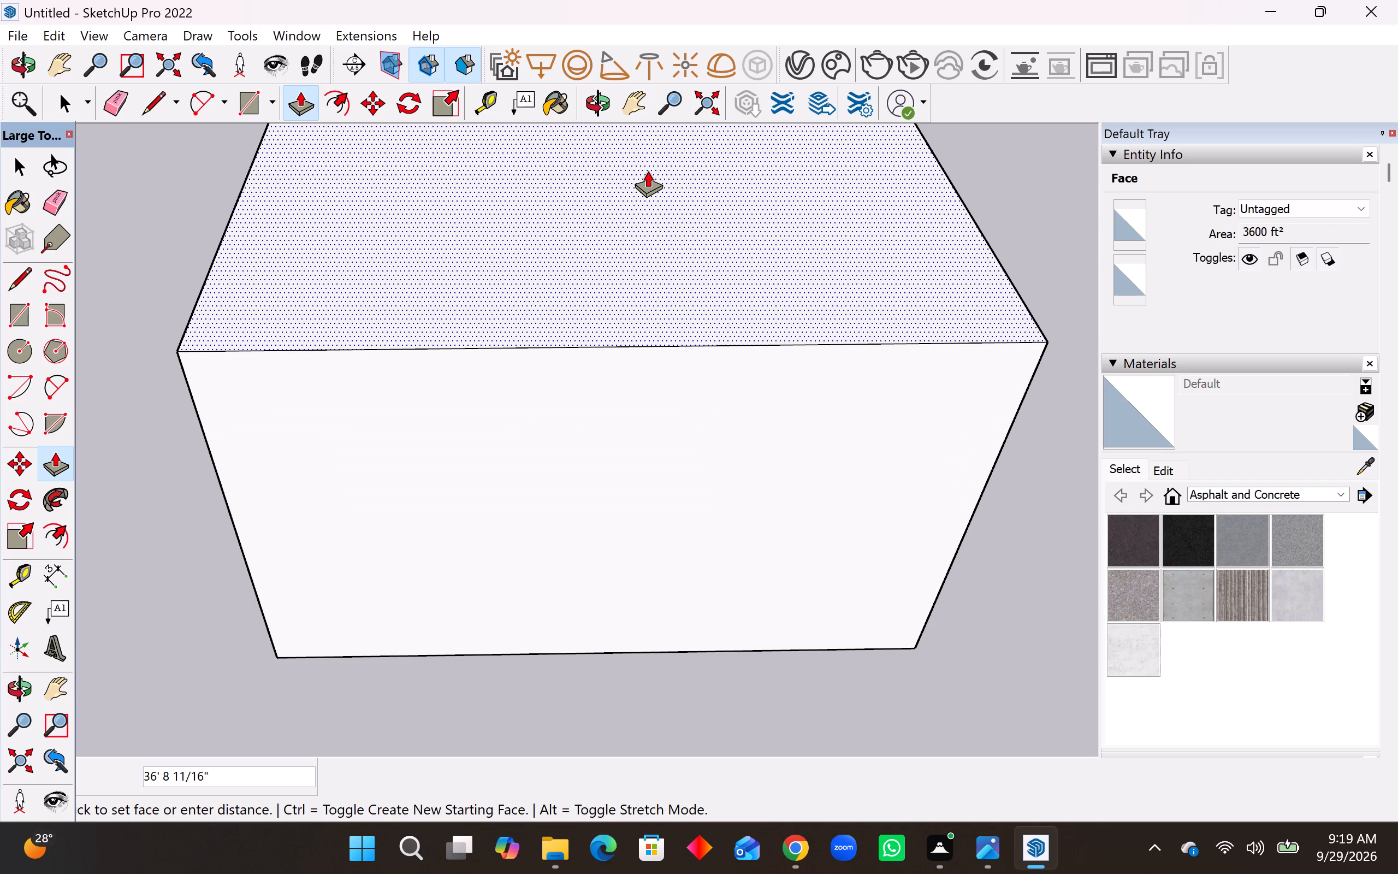
pyautogui.write("90'")
pyautogui.press('Return')
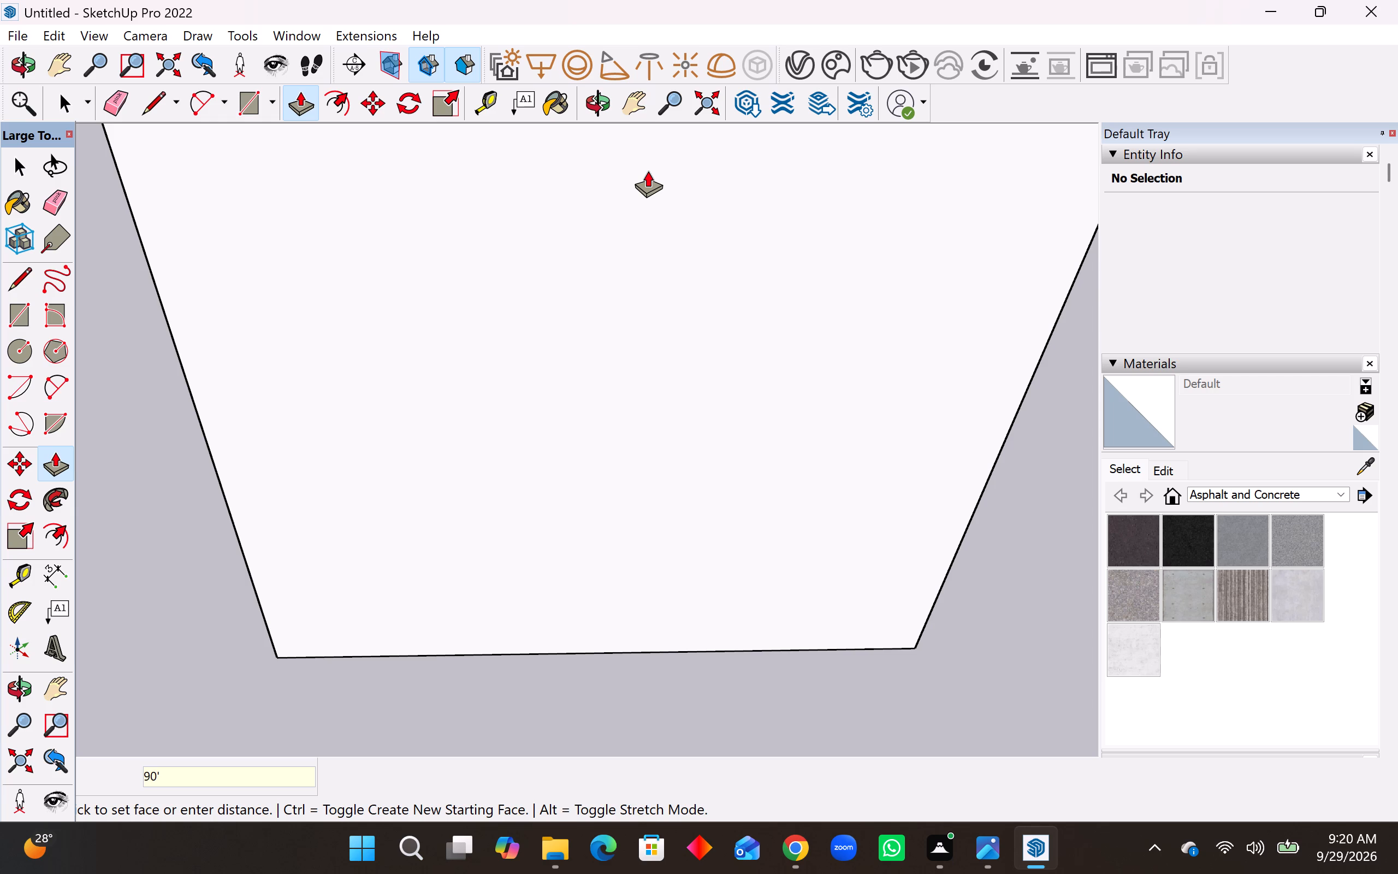
pyautogui.scroll(-17, 719, 516)
pyautogui.moveTo(674, 570); pyautogui.dragTo(682, 485, button='middle')
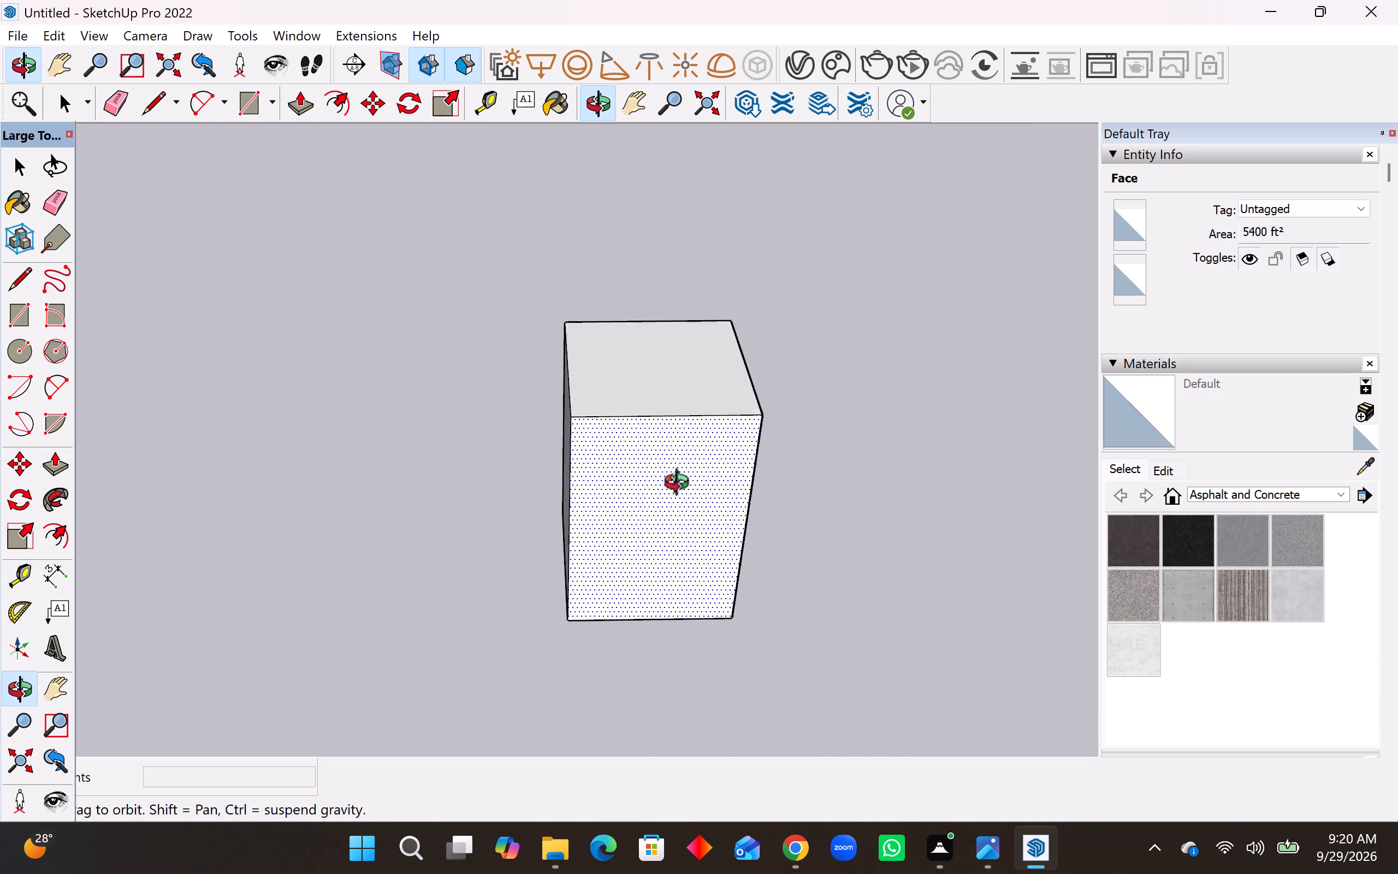
pyautogui.moveTo(682, 485); pyautogui.dragTo(685, 392, button='middle')
pyautogui.scroll(5, 727, 631)
pyautogui.scroll(-5, 712, 716)
pyautogui.scroll(2, 689, 585)
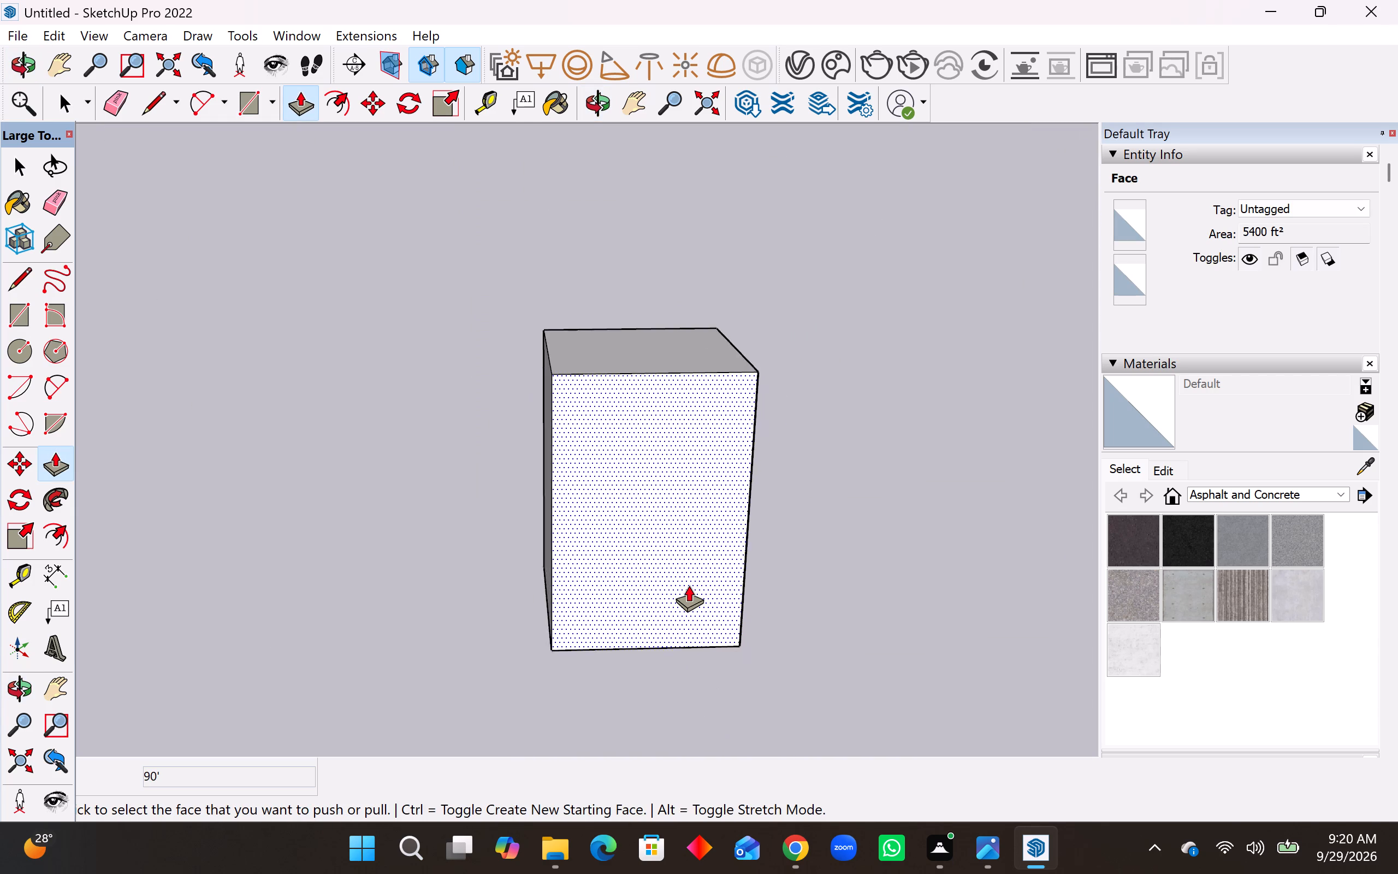
pyautogui.scroll(2, 689, 585)
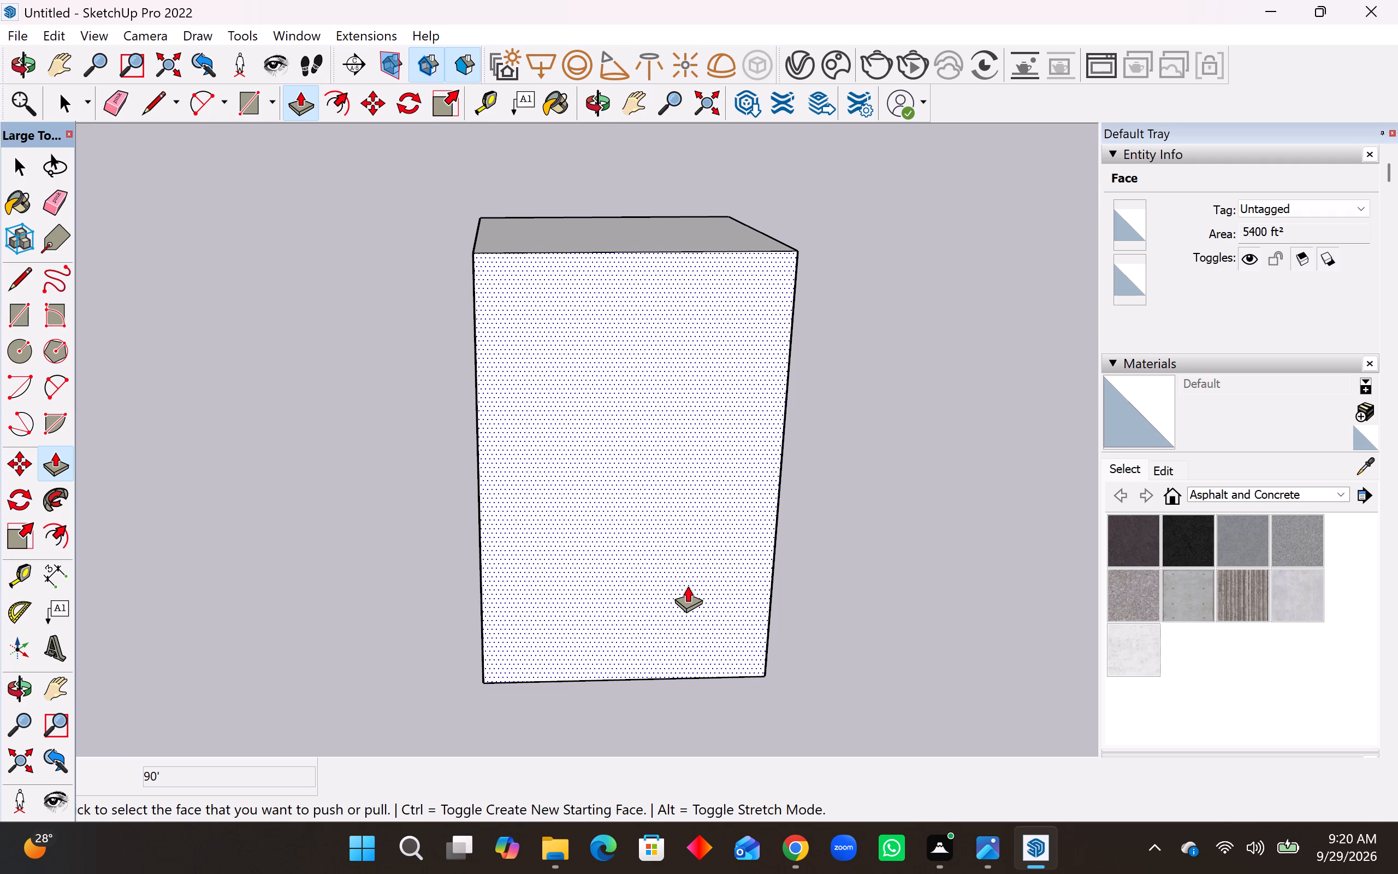
pyautogui.press('space')
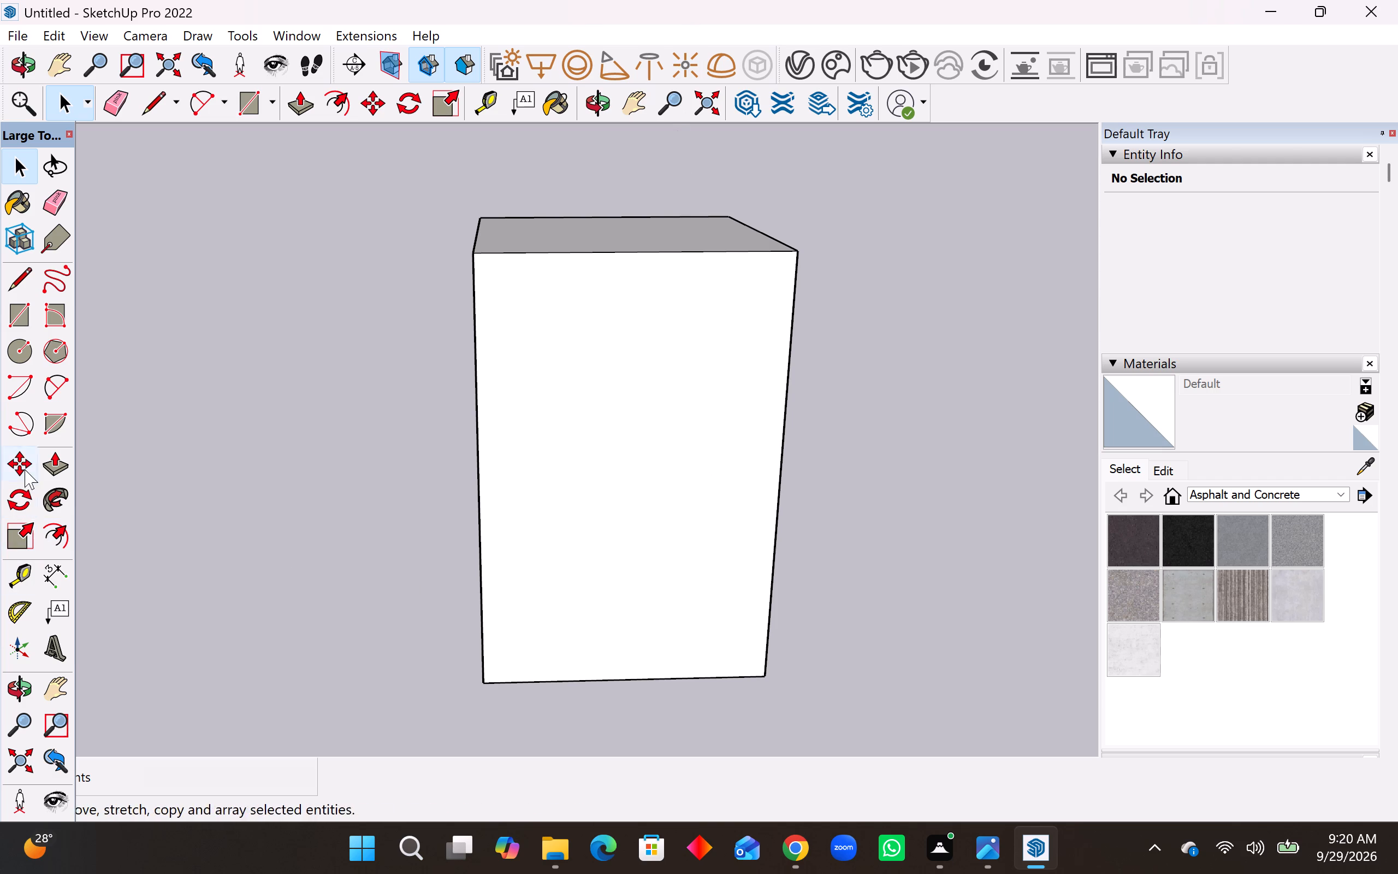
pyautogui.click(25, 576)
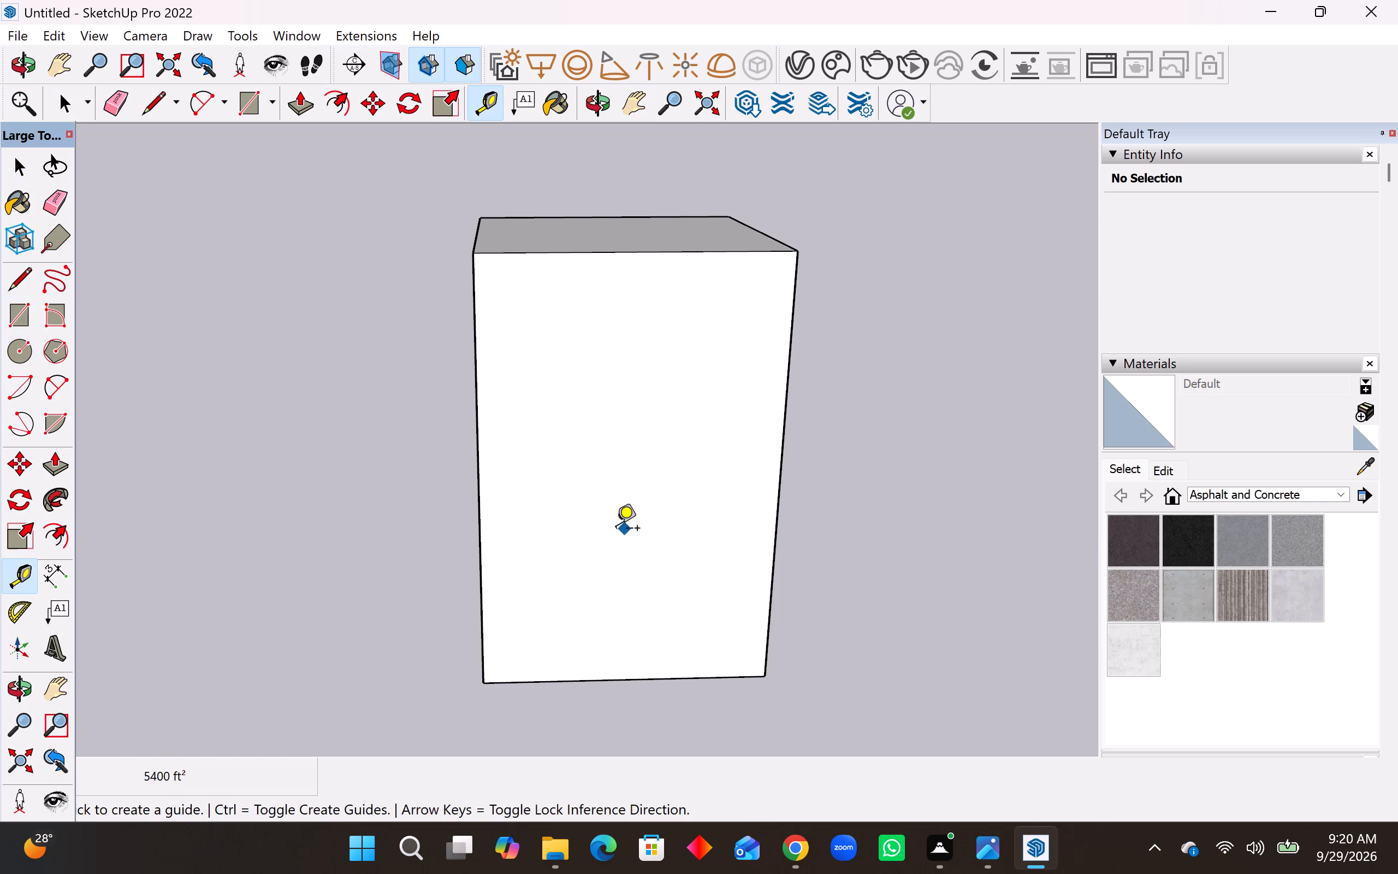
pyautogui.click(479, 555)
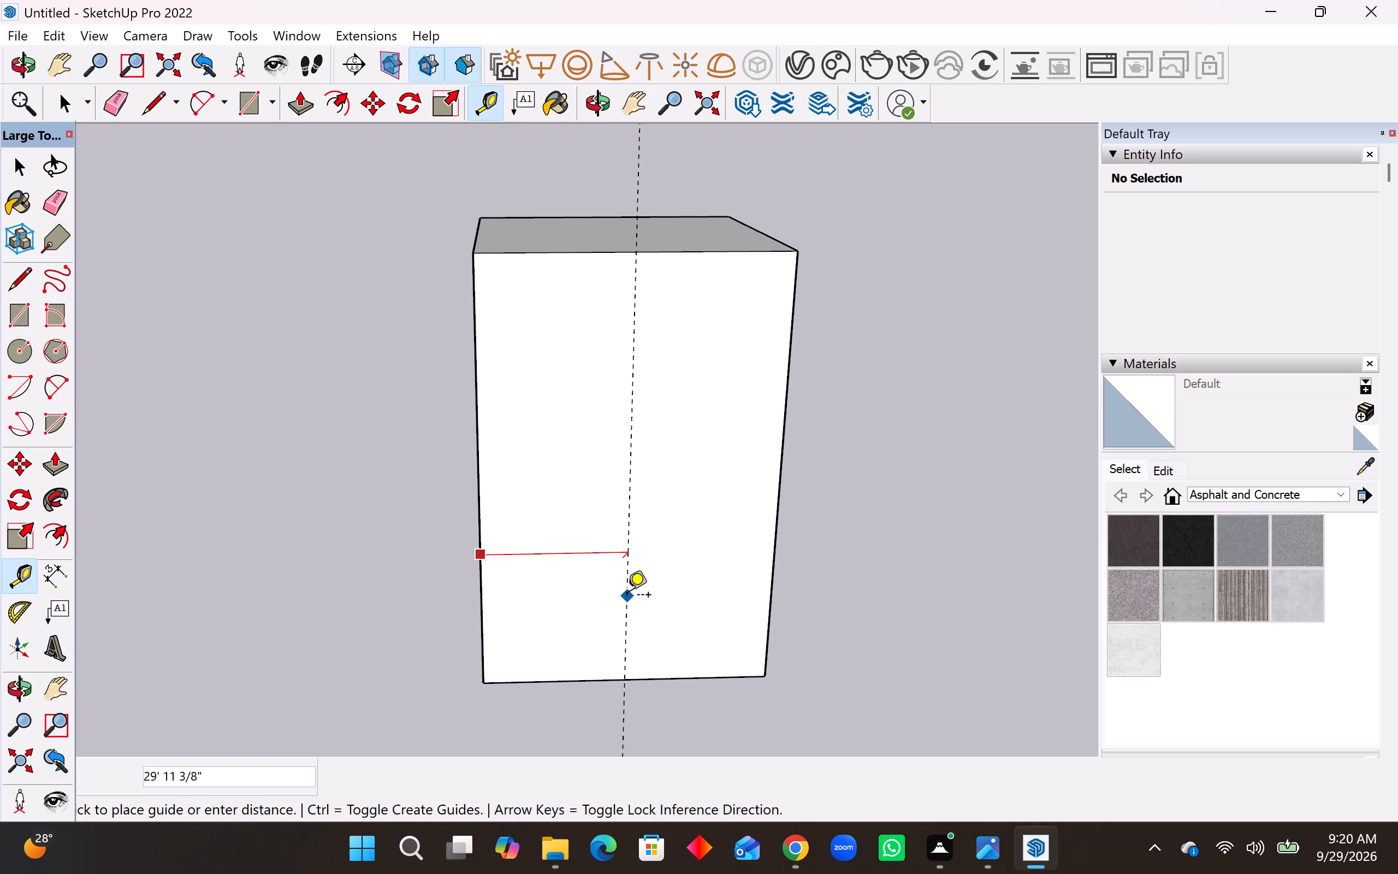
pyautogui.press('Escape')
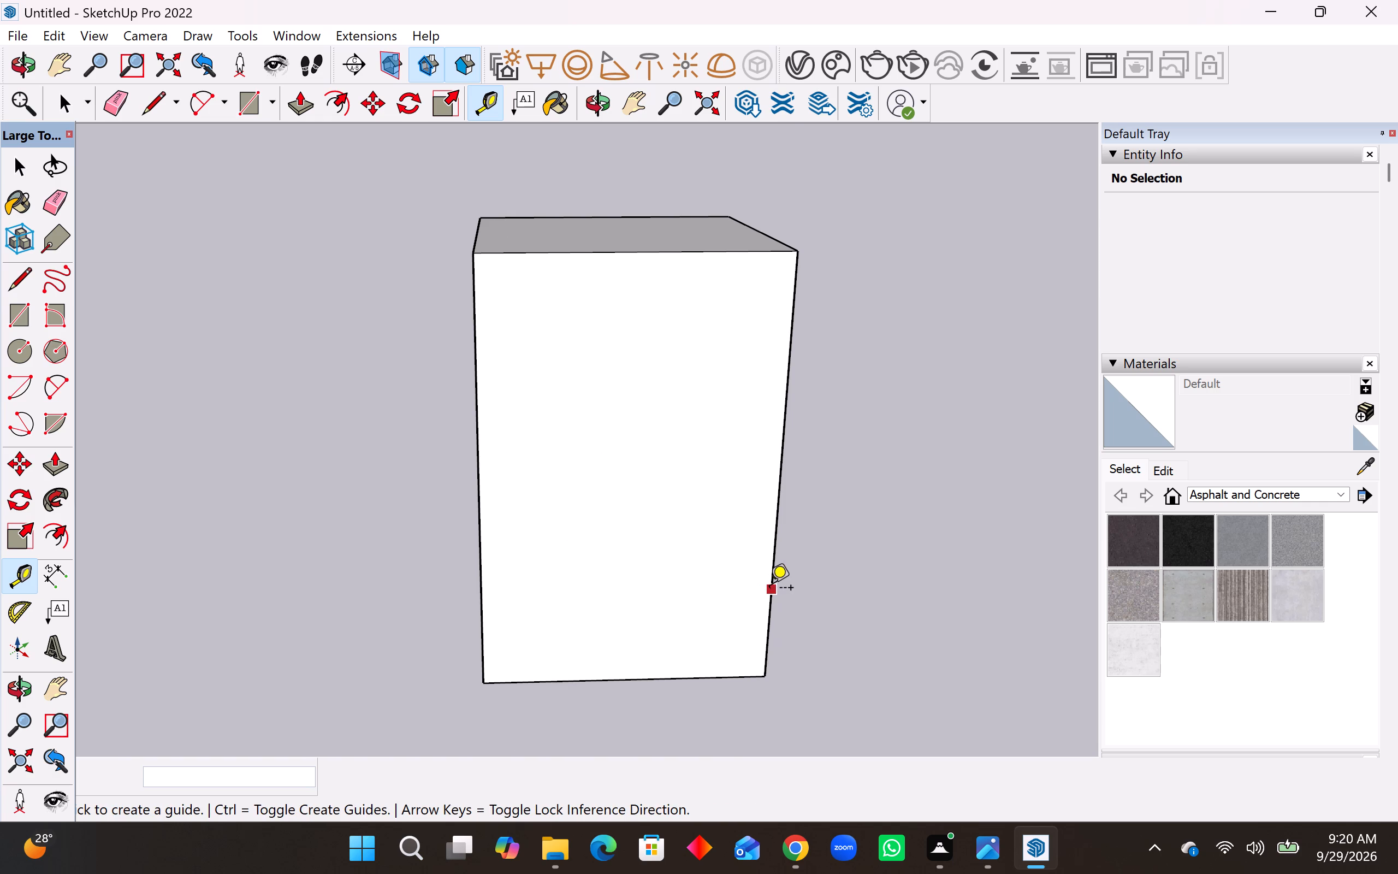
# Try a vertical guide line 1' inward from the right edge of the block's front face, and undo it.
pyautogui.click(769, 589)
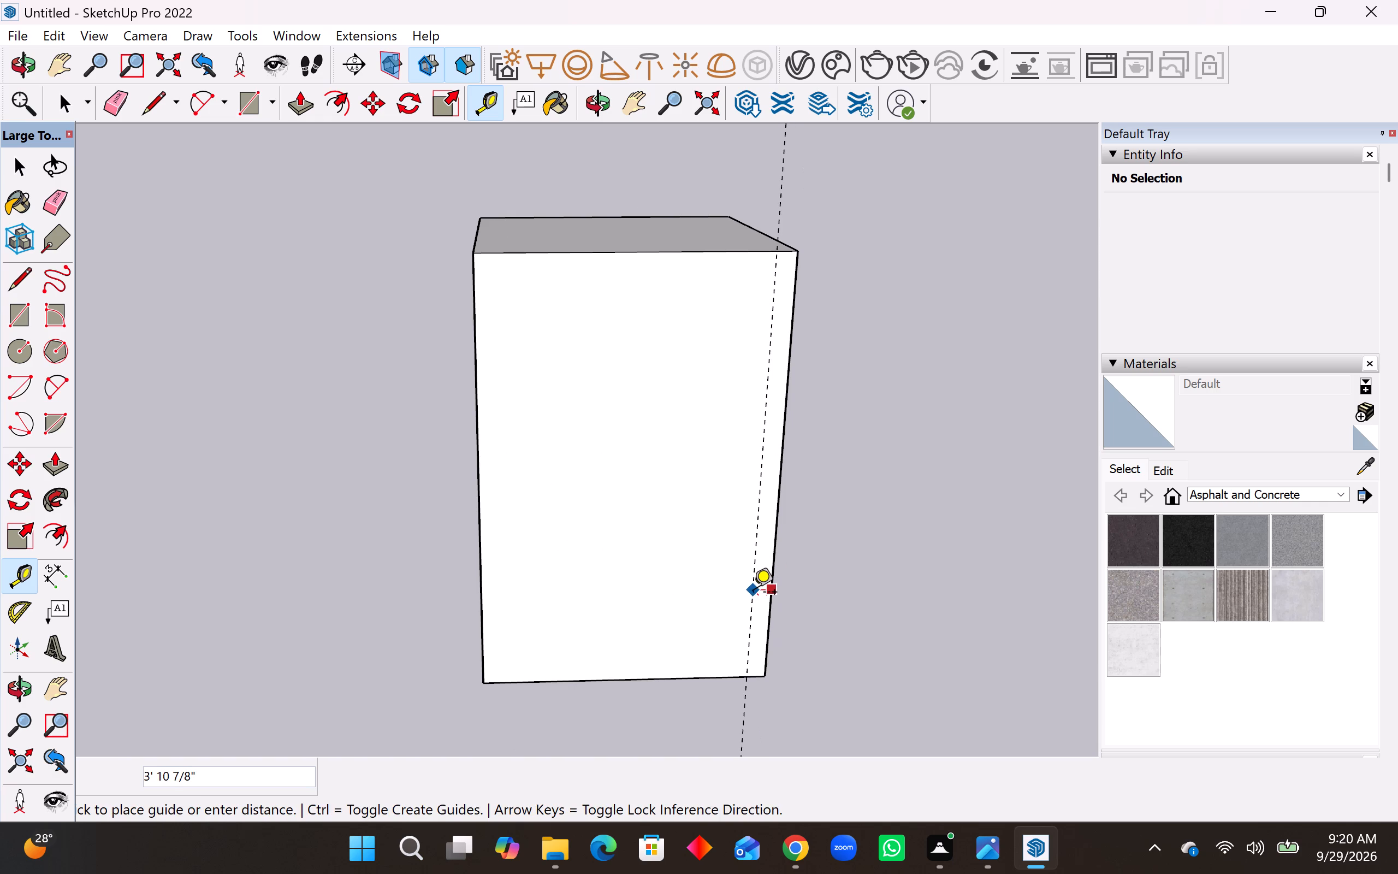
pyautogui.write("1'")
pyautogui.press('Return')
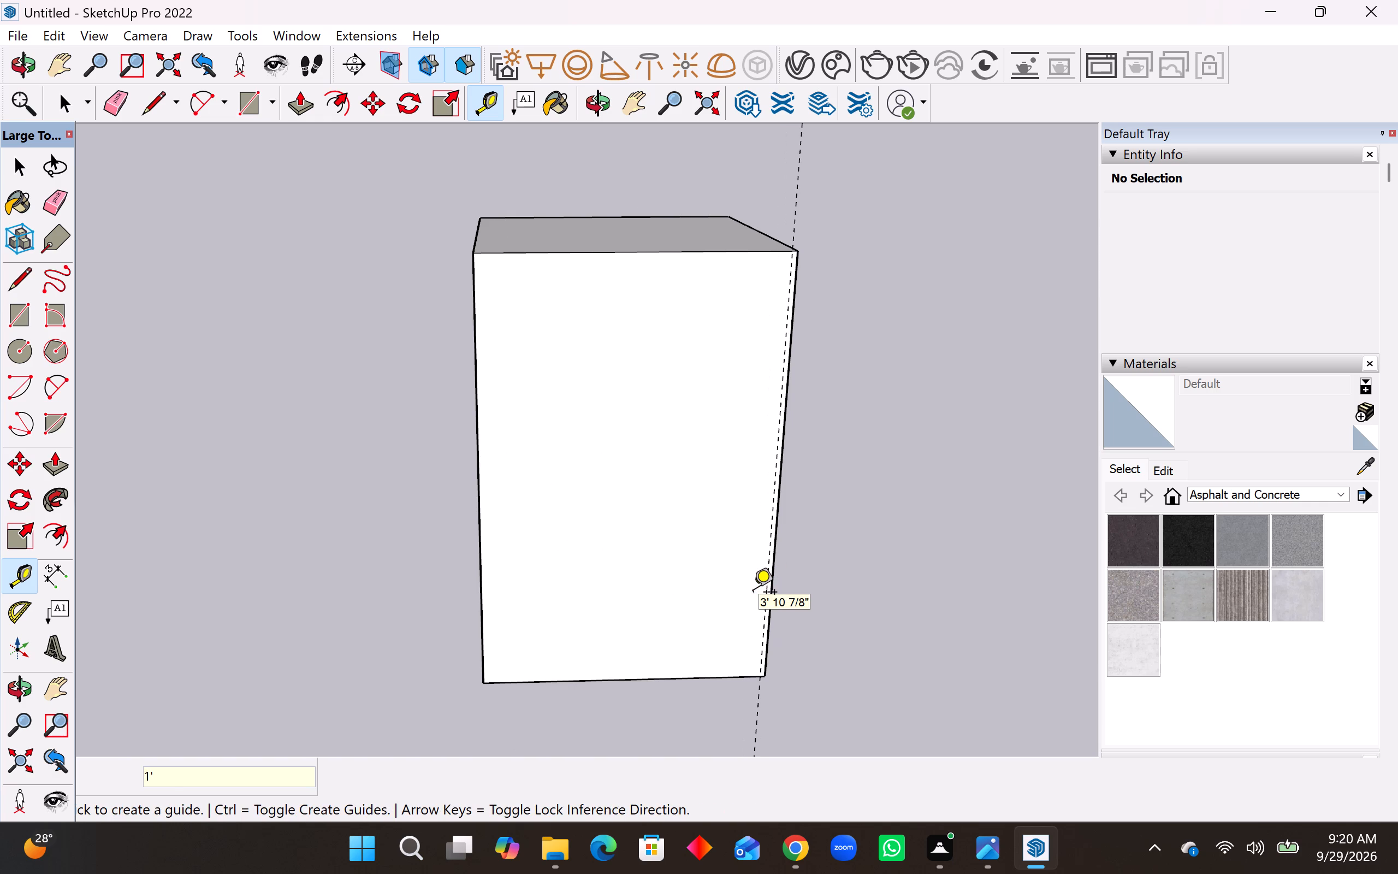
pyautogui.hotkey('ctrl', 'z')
# Place a vertical guide line 2' inward from the right edge of the block's front face.
pyautogui.click(769, 587)
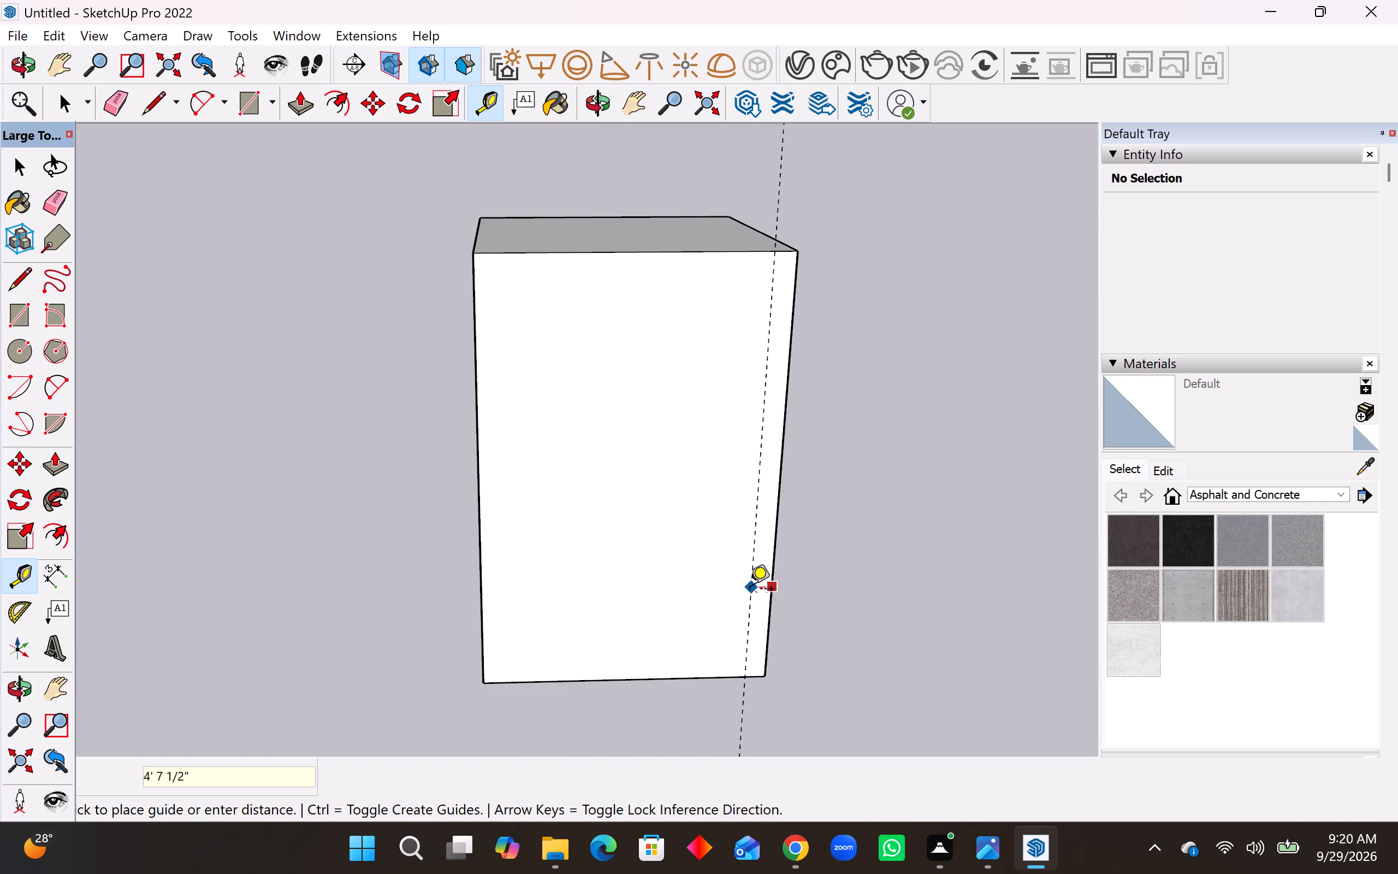
pyautogui.write("2'")
pyautogui.press('Return')
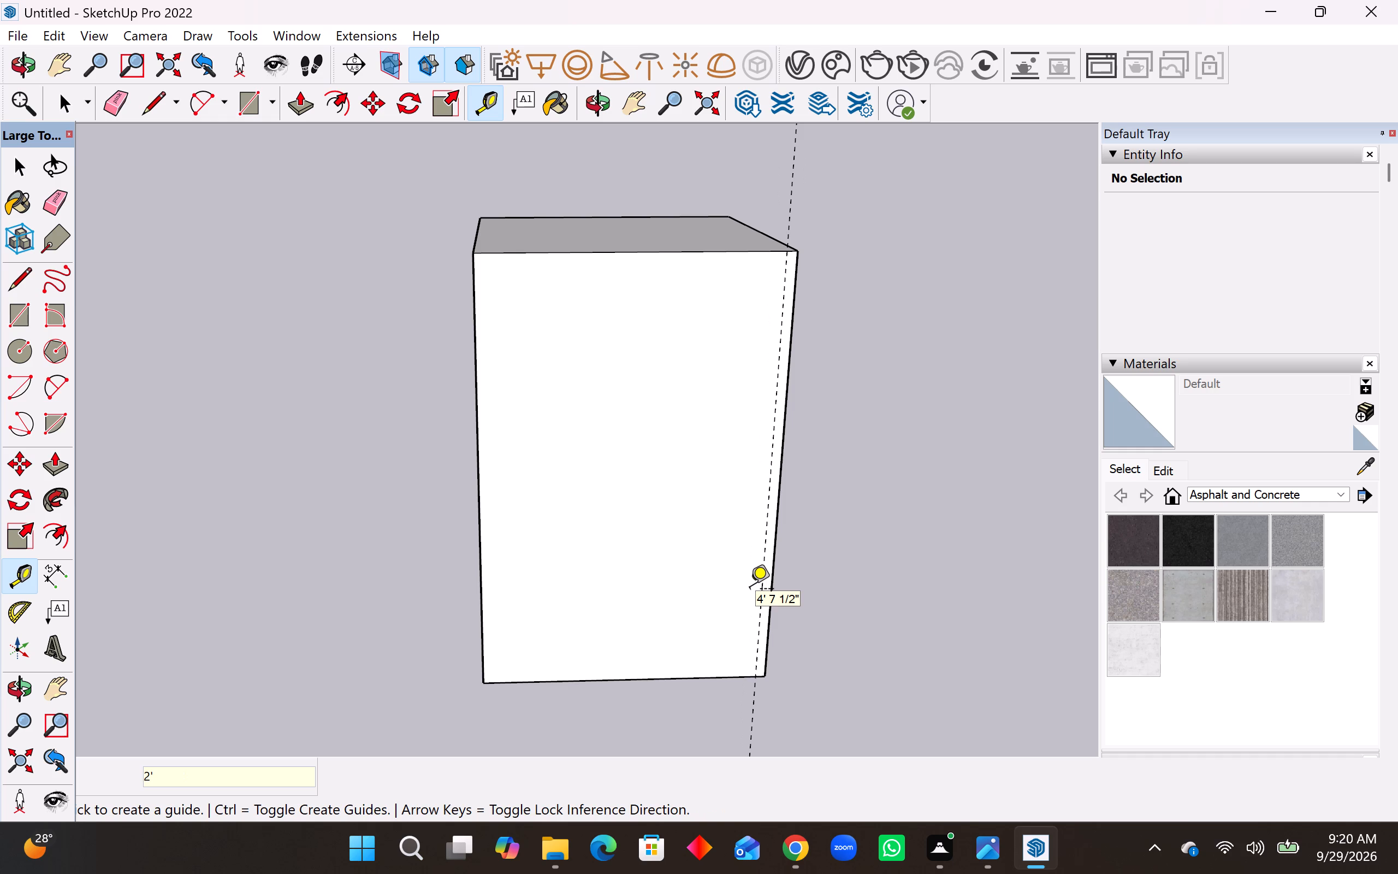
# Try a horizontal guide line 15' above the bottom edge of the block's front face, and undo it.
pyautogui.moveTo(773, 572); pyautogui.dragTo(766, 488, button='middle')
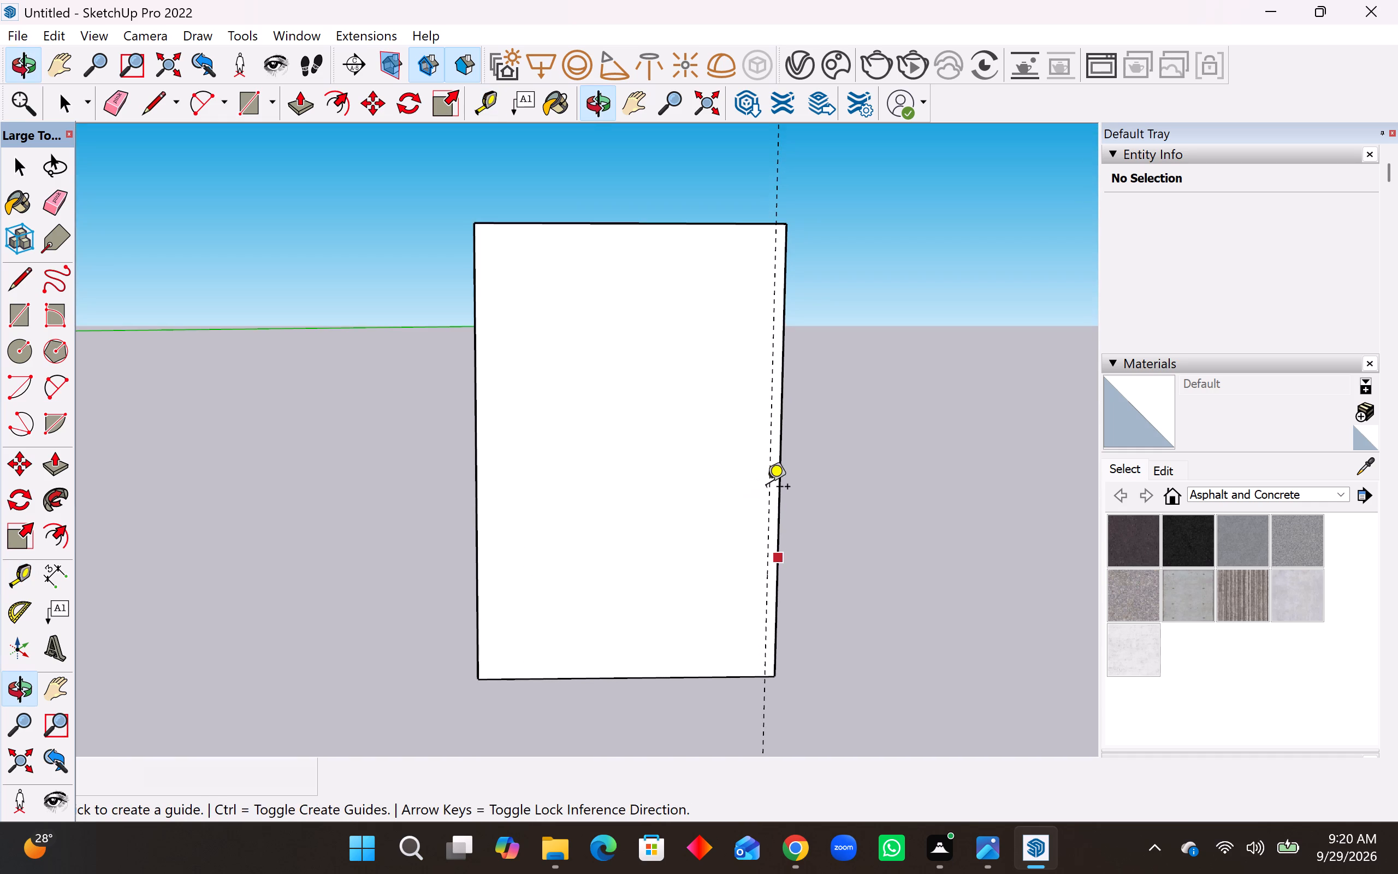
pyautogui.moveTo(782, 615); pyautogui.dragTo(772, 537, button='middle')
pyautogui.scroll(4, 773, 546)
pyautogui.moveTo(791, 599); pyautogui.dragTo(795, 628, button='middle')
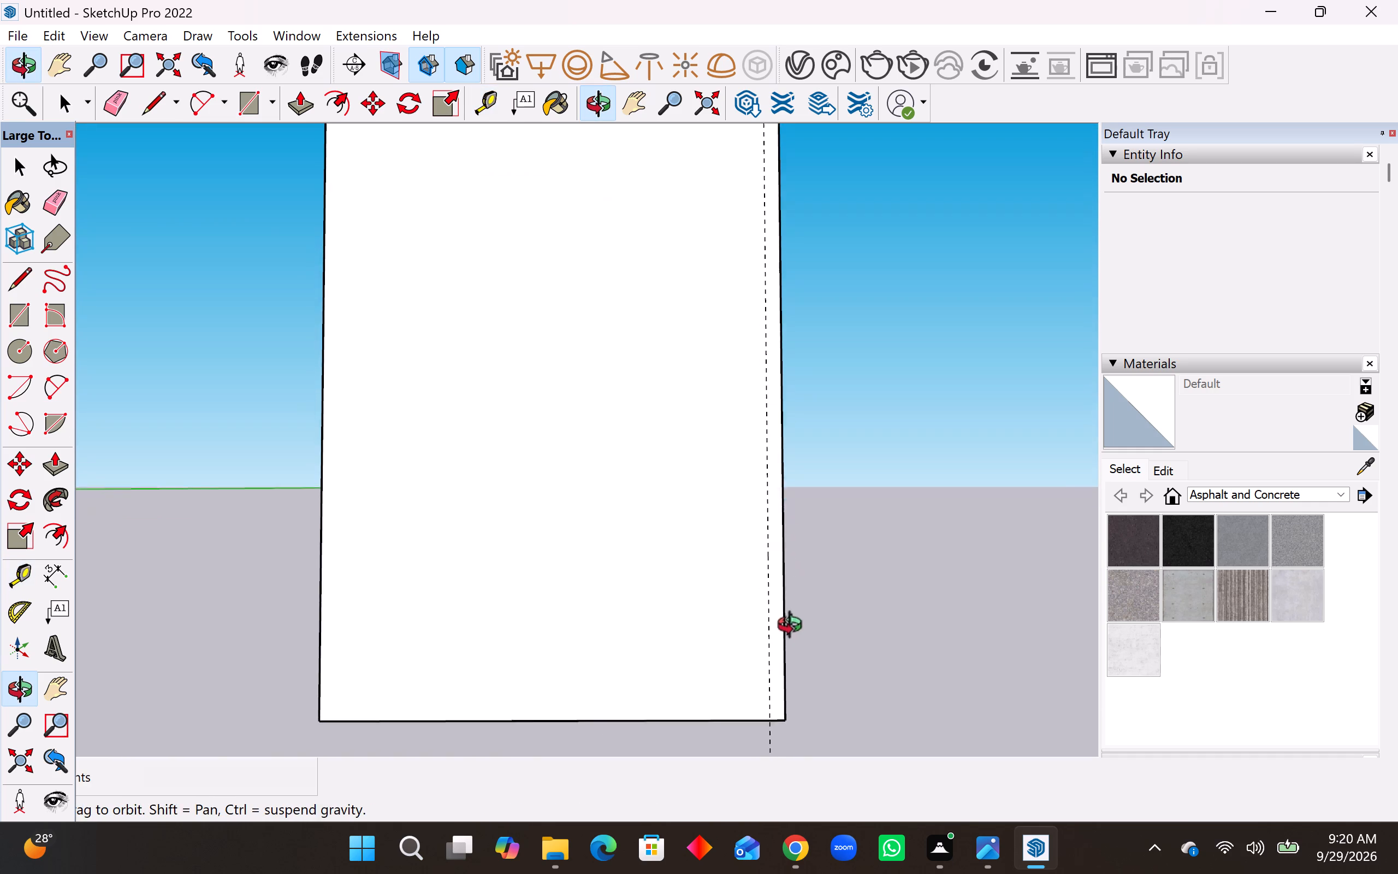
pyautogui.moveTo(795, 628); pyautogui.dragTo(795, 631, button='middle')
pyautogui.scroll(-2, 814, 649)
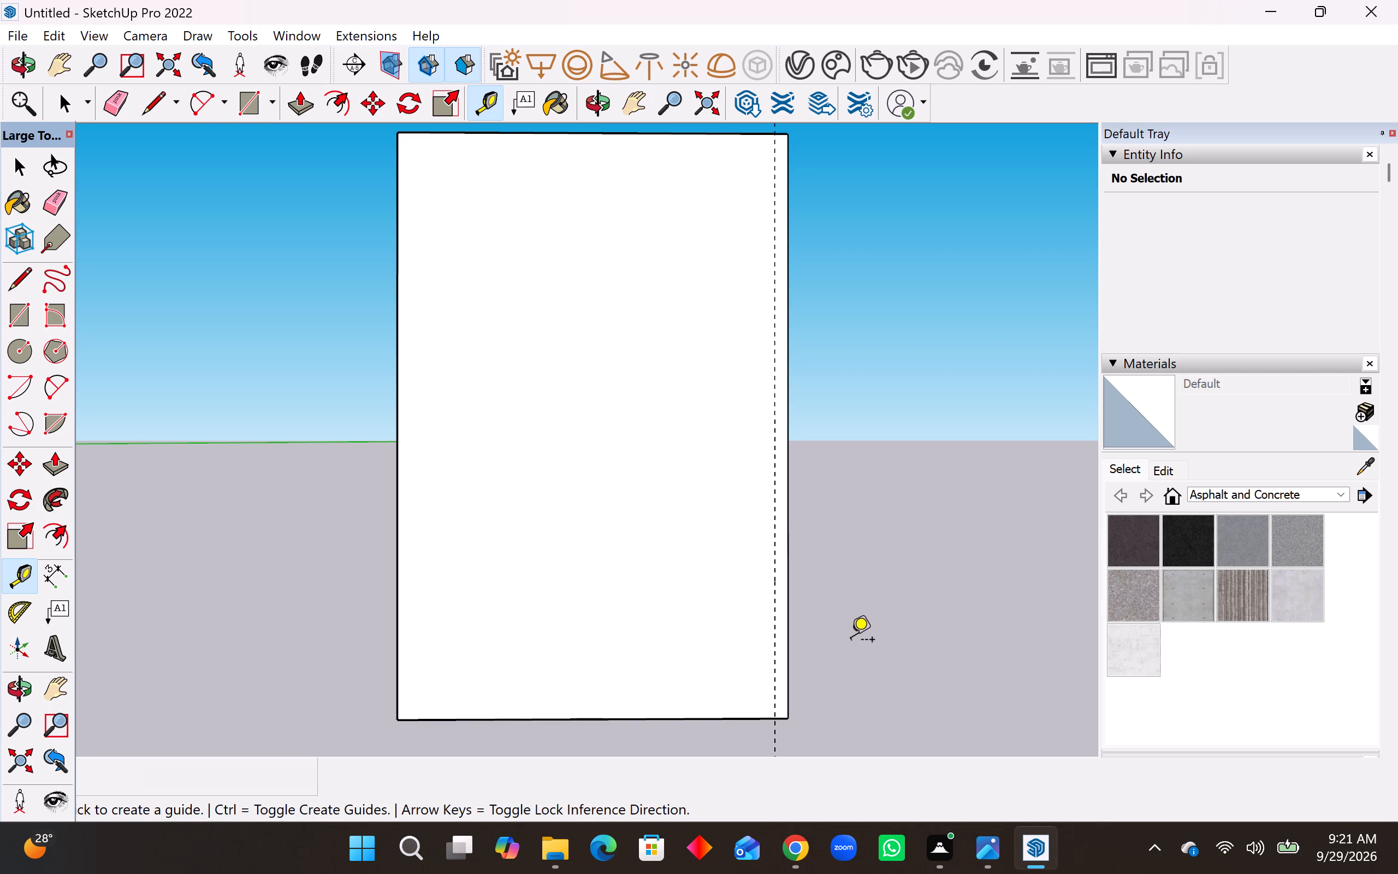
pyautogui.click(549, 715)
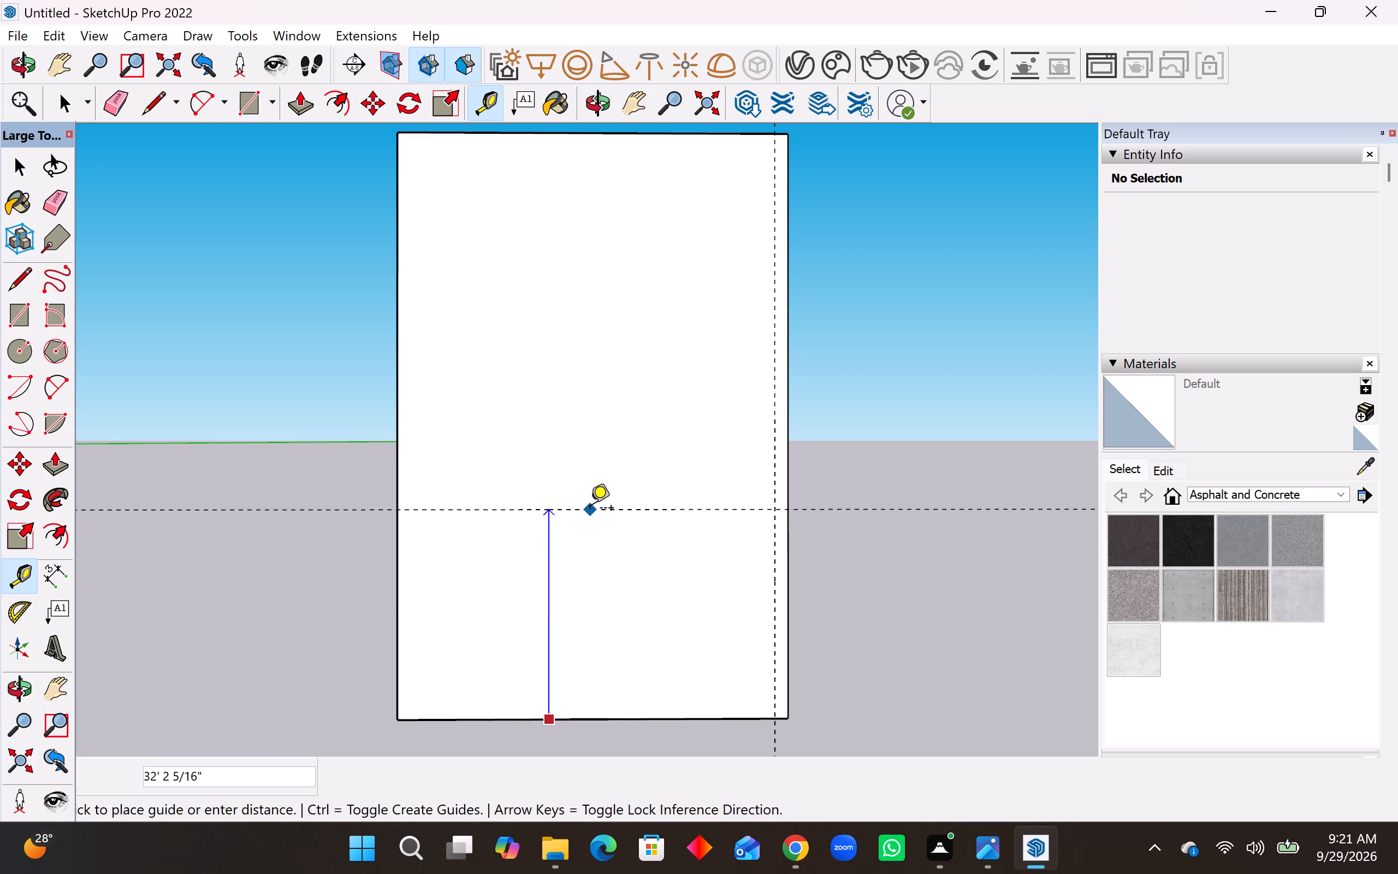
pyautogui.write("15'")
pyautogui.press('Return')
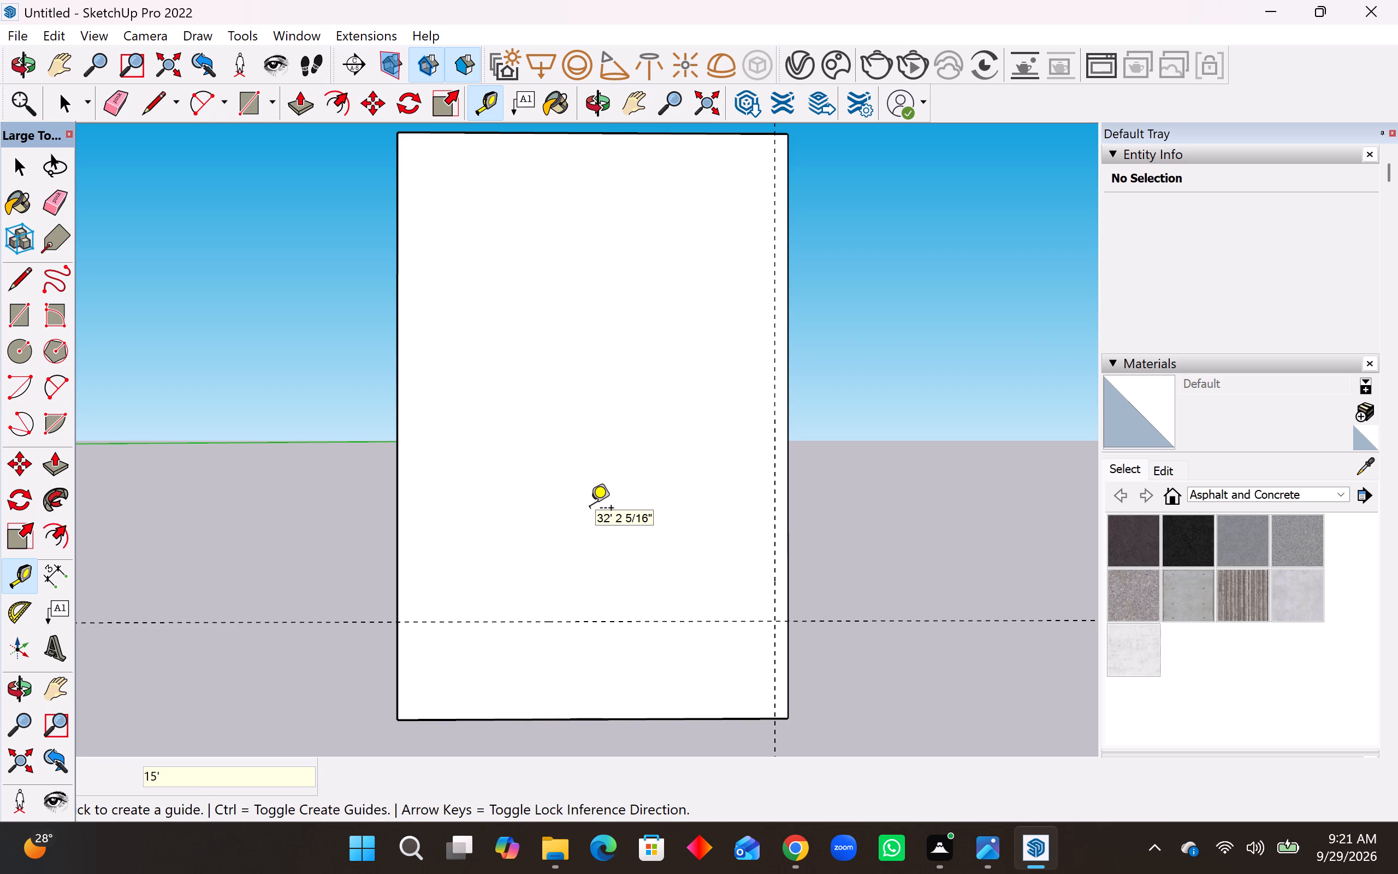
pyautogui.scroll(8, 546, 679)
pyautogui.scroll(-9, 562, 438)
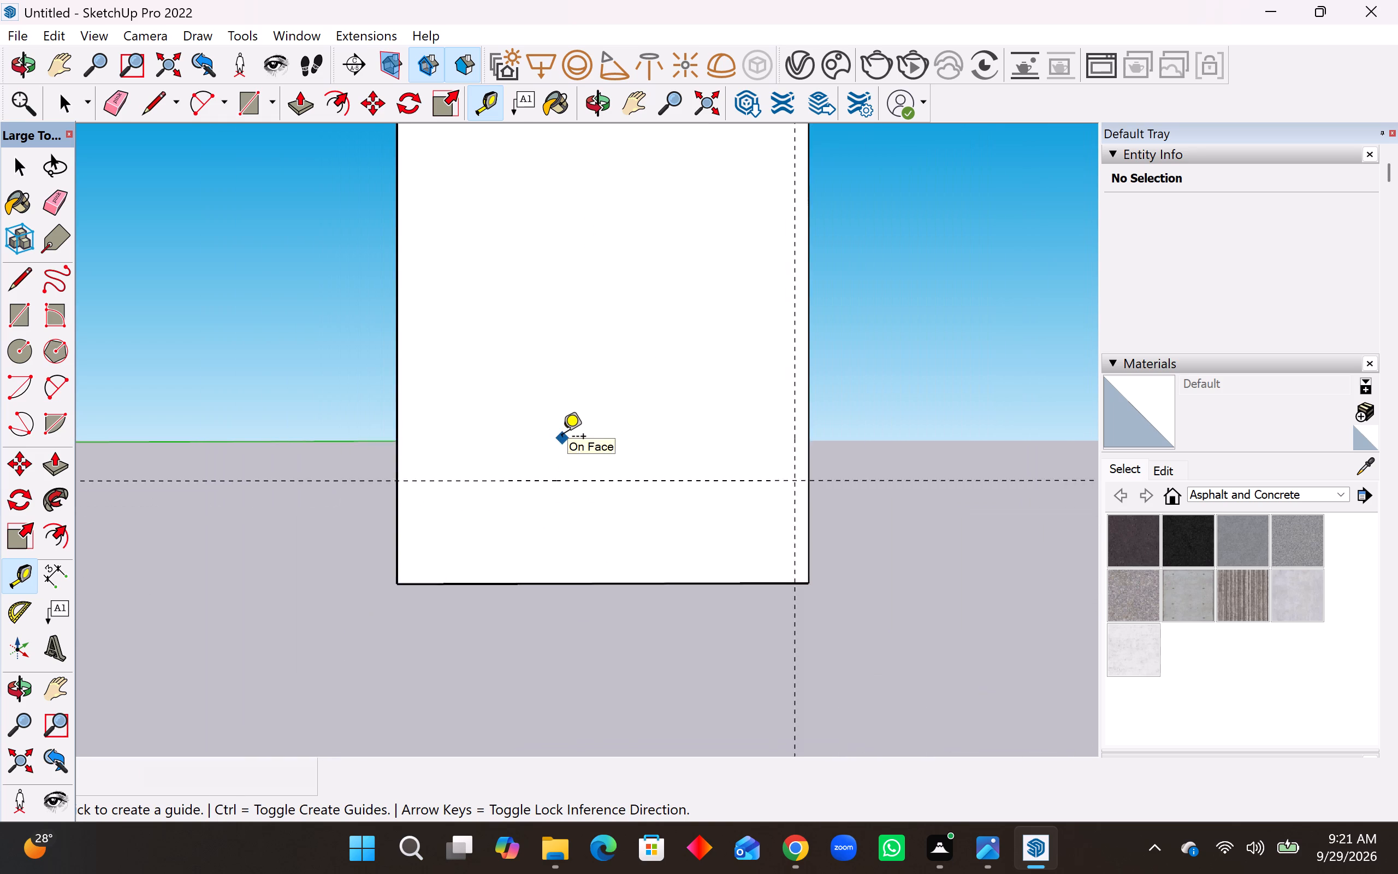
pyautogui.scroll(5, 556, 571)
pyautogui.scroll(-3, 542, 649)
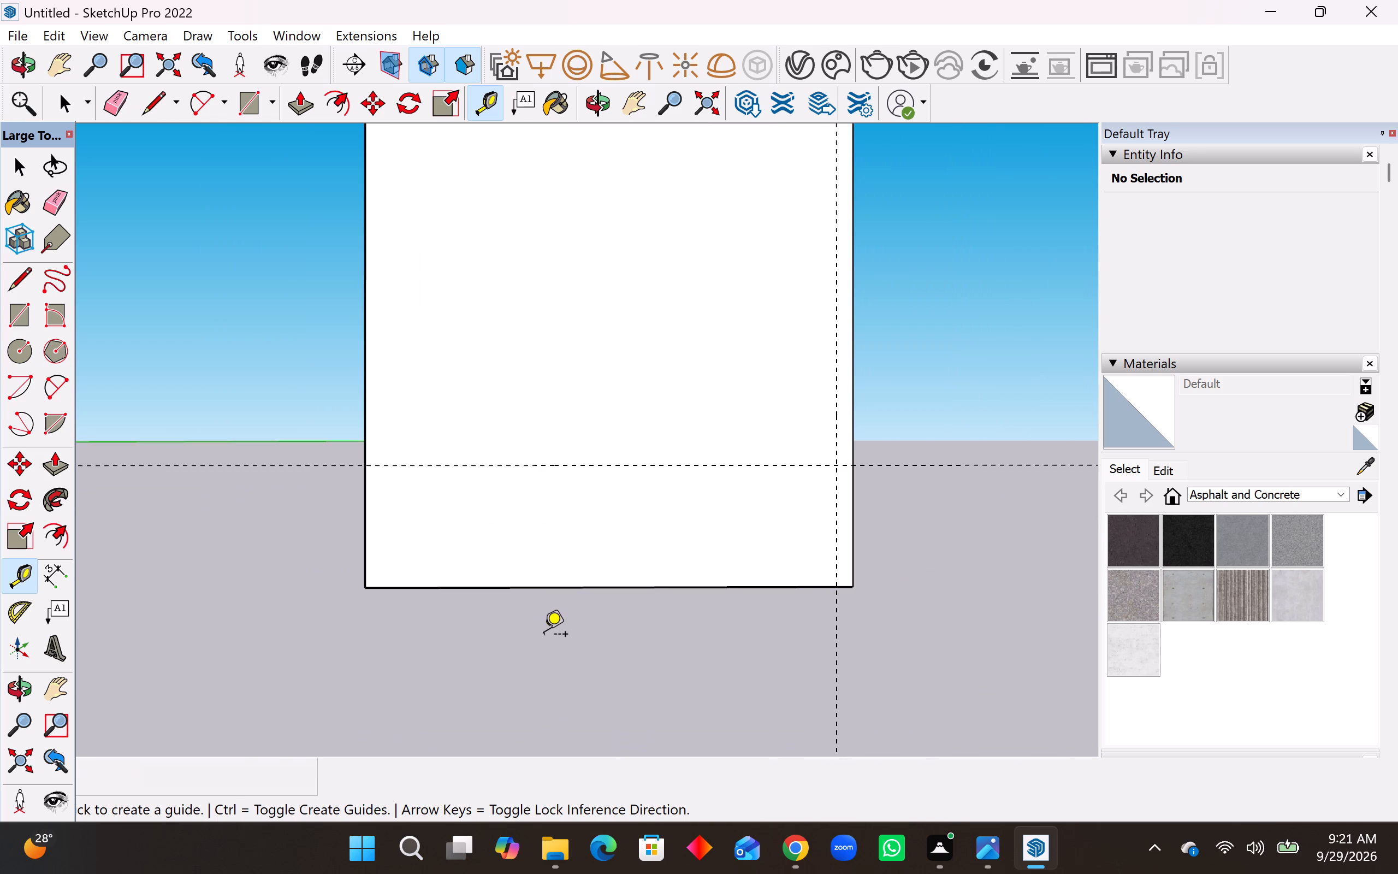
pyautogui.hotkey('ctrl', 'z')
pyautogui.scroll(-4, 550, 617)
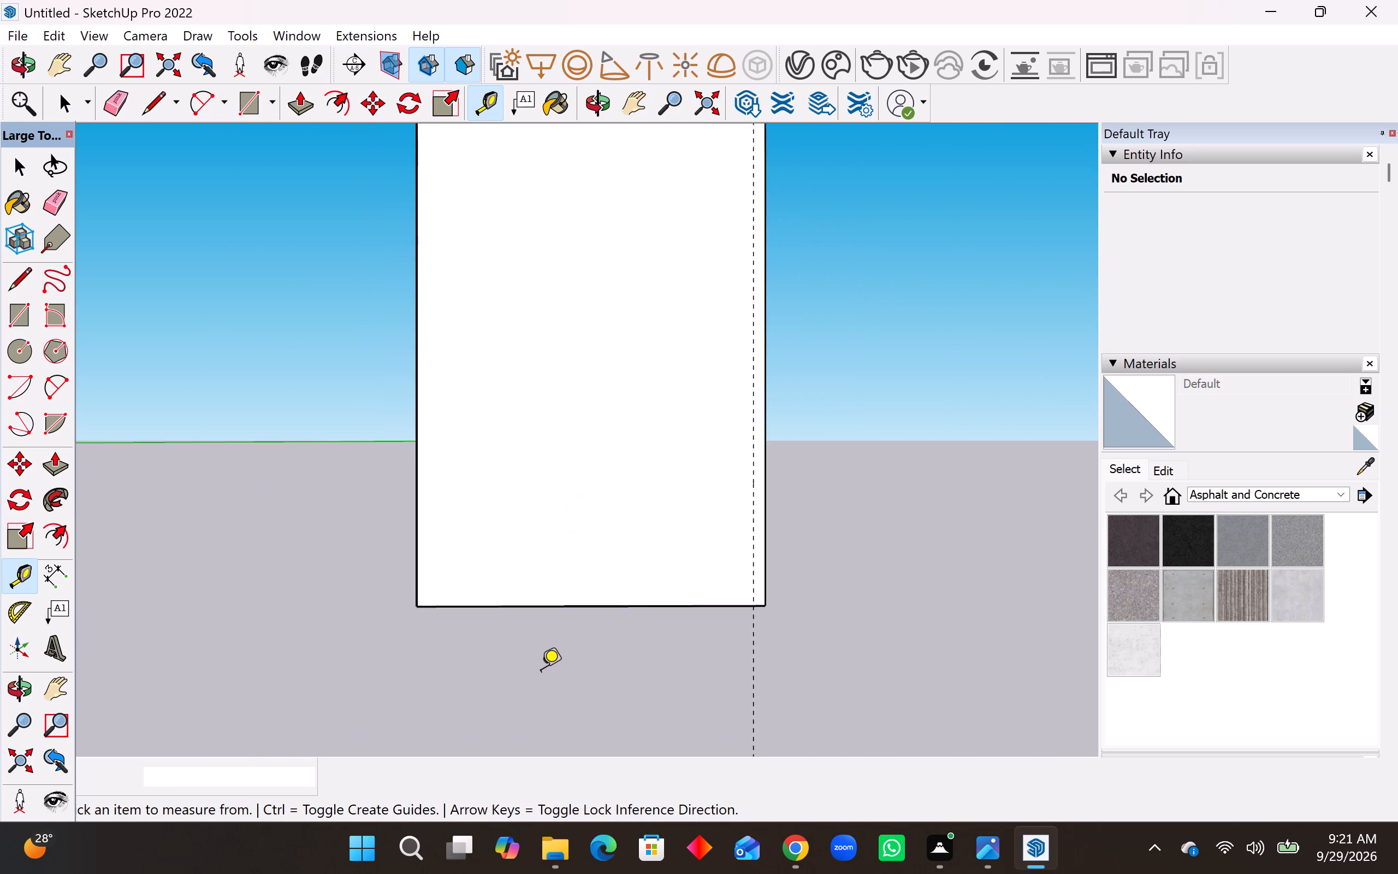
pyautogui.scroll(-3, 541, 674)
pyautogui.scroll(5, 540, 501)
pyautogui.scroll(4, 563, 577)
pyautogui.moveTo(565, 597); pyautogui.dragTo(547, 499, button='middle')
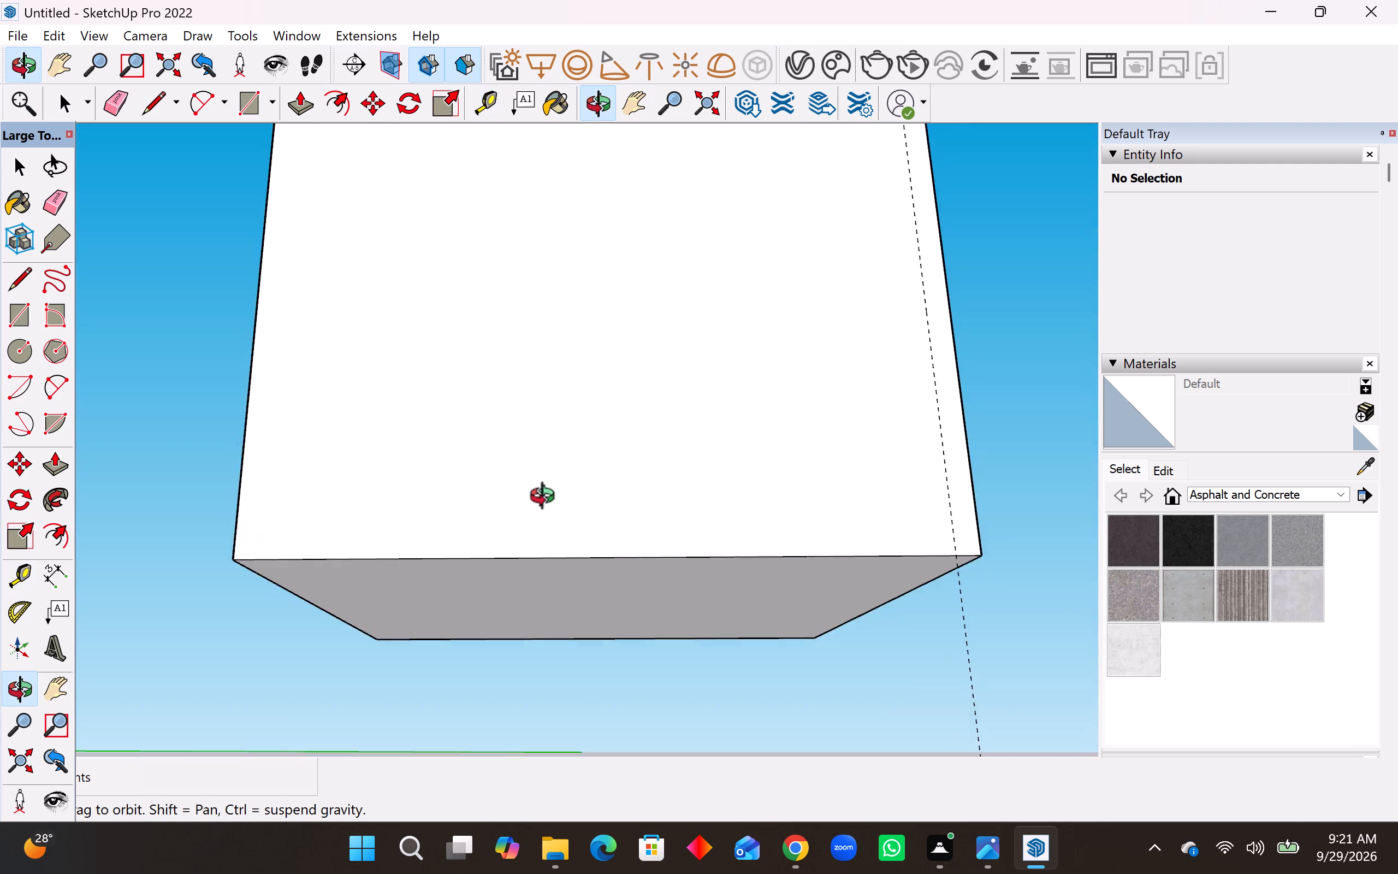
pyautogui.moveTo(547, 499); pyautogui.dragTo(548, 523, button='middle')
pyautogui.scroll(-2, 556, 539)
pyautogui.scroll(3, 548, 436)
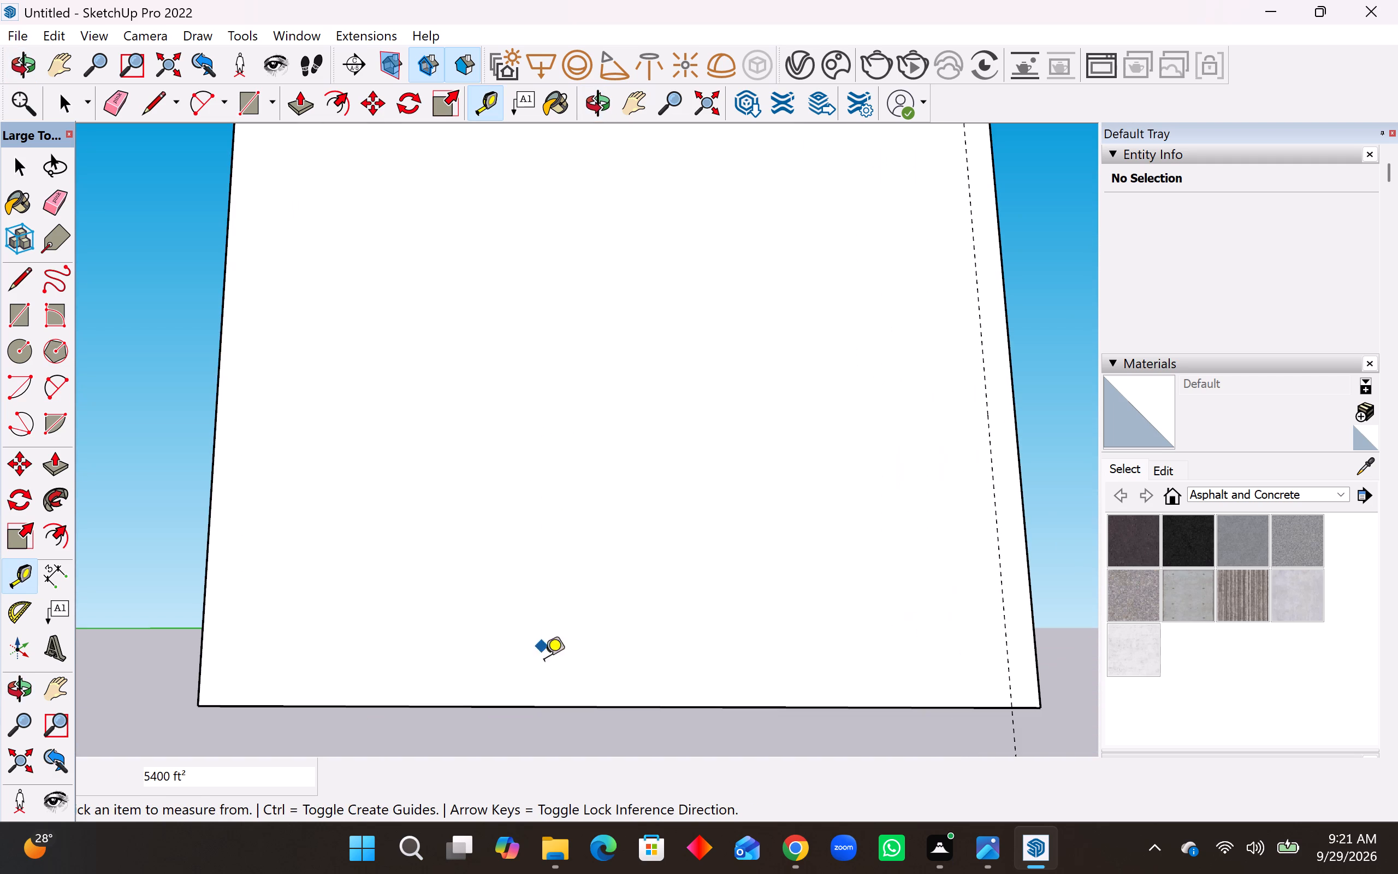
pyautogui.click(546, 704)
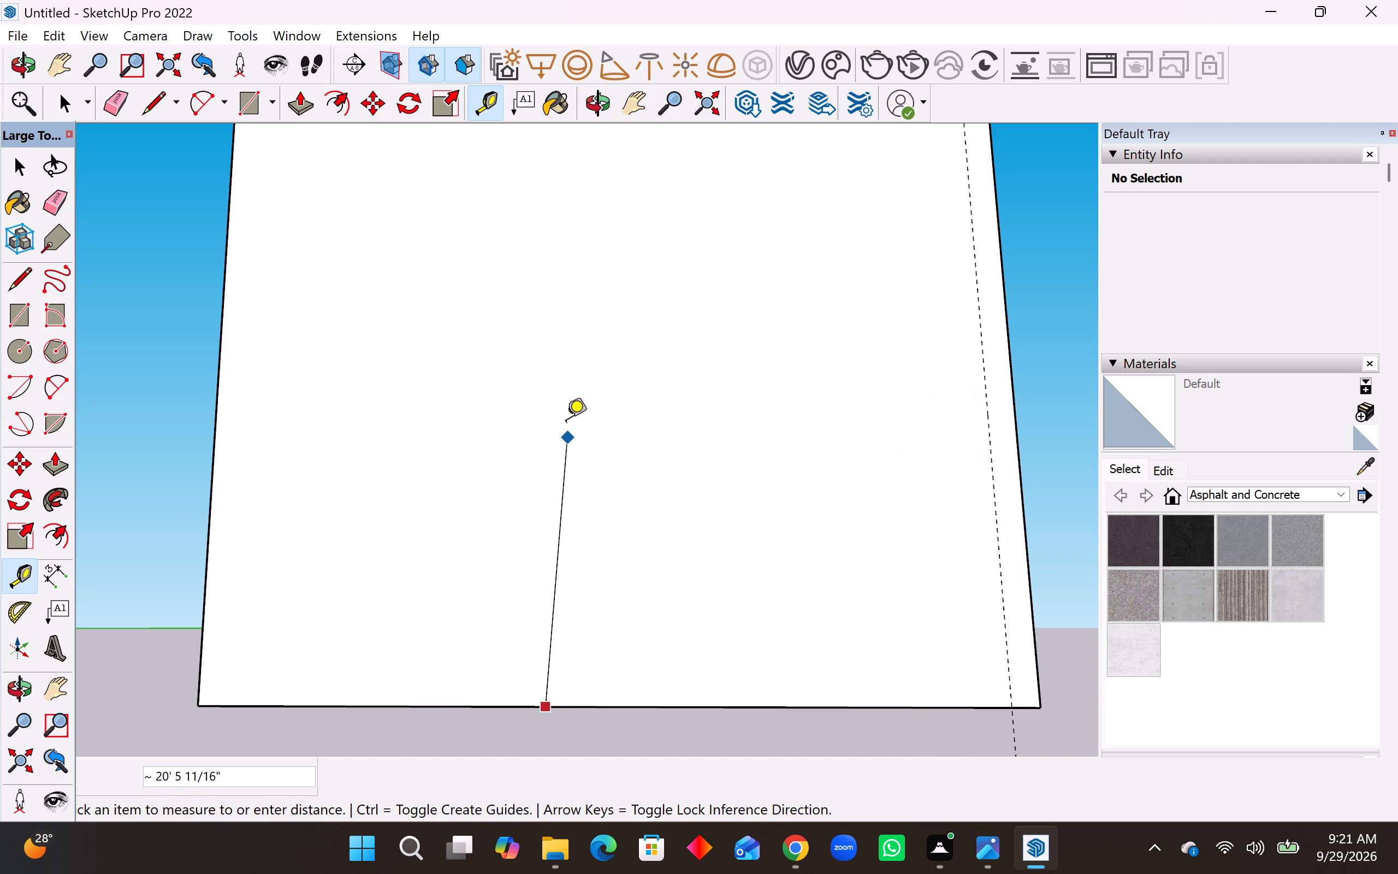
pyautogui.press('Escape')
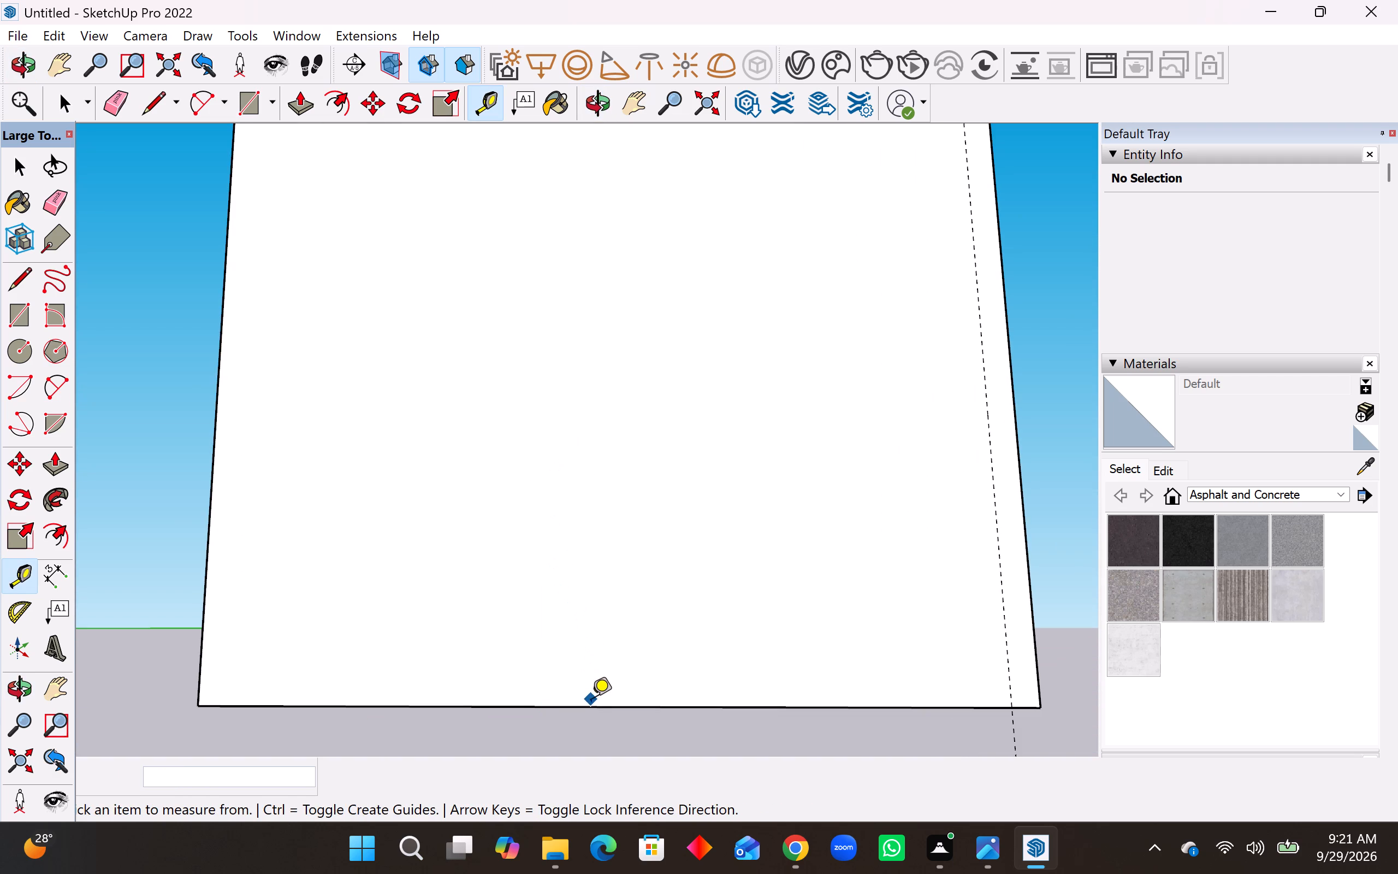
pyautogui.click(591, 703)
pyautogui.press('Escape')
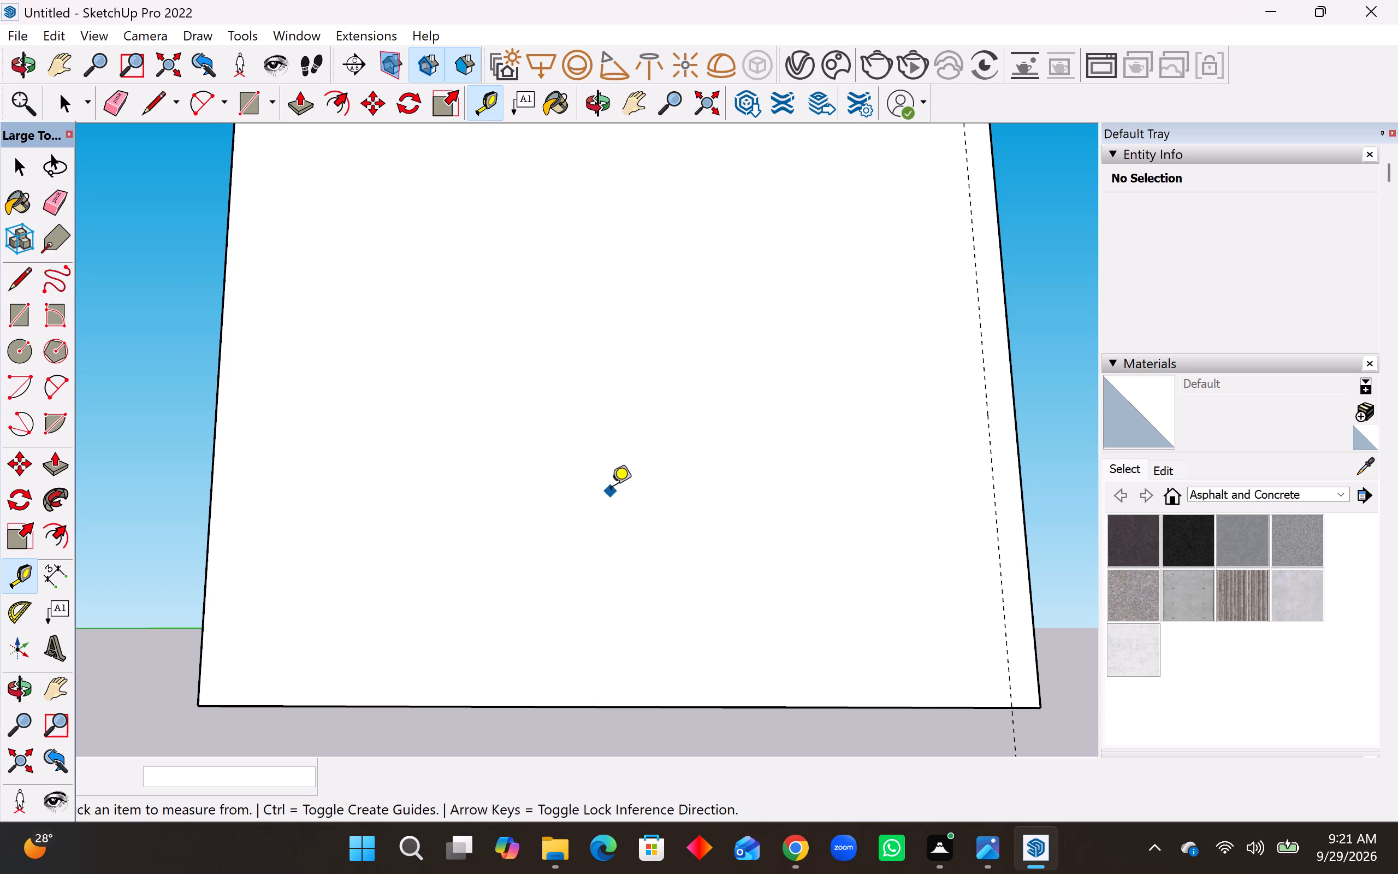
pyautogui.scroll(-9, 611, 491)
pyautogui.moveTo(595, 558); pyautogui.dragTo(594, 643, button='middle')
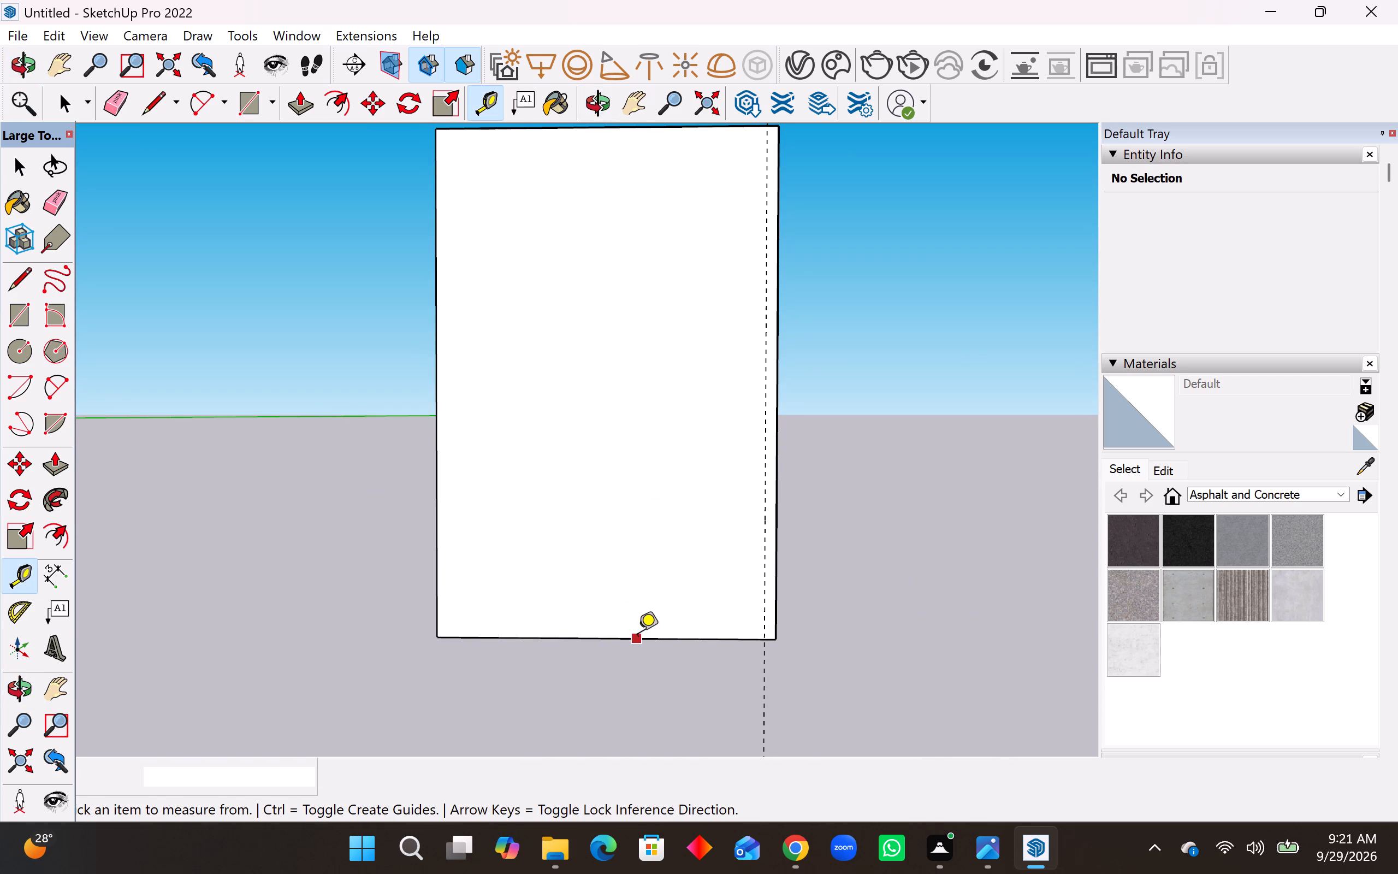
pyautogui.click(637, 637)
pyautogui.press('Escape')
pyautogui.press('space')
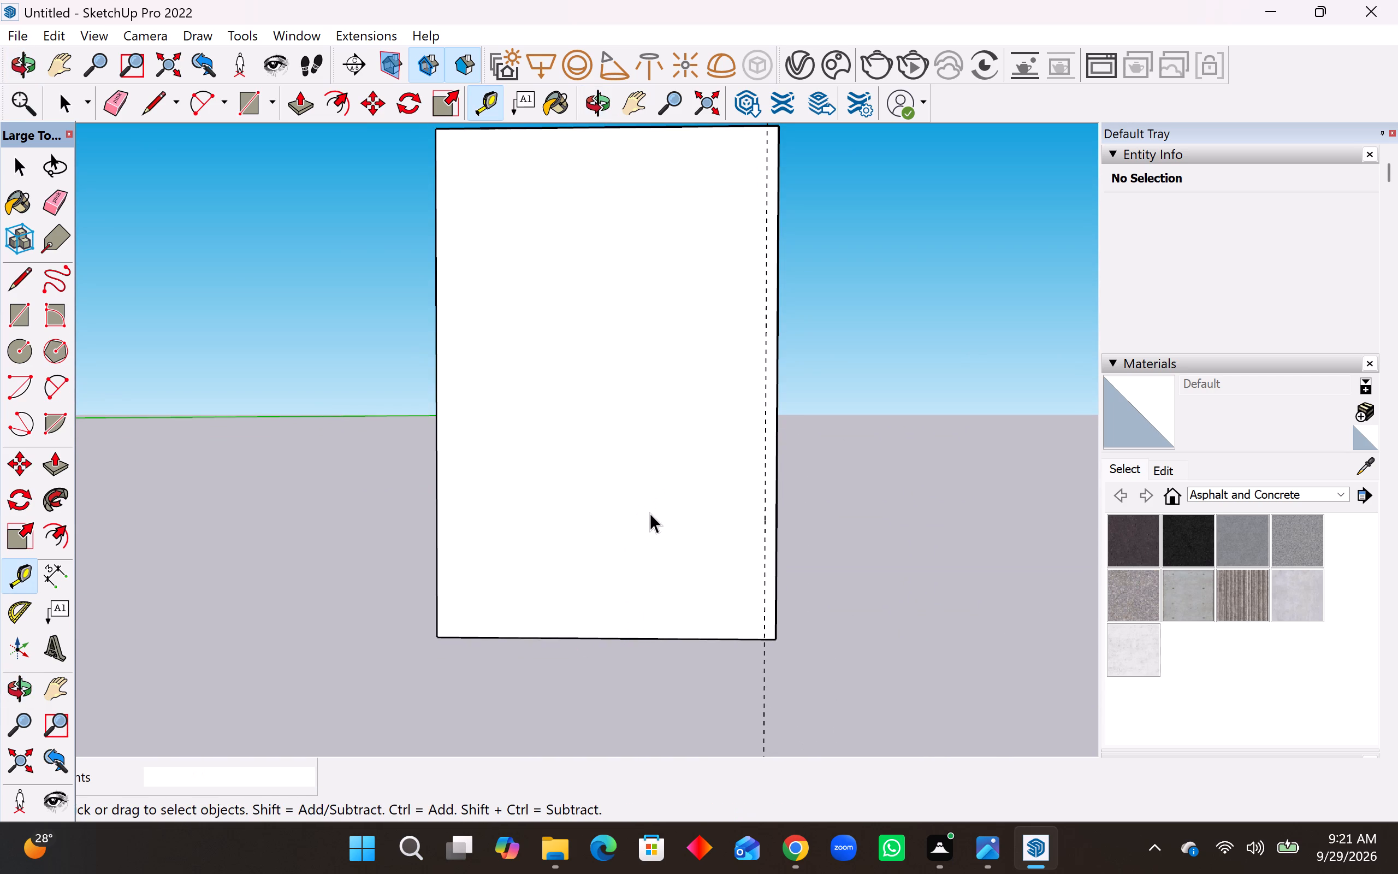
# Place a horizontal guide line 15' above the bottom edge of the block's front face.
pyautogui.click(23, 578)
pyautogui.click(627, 634)
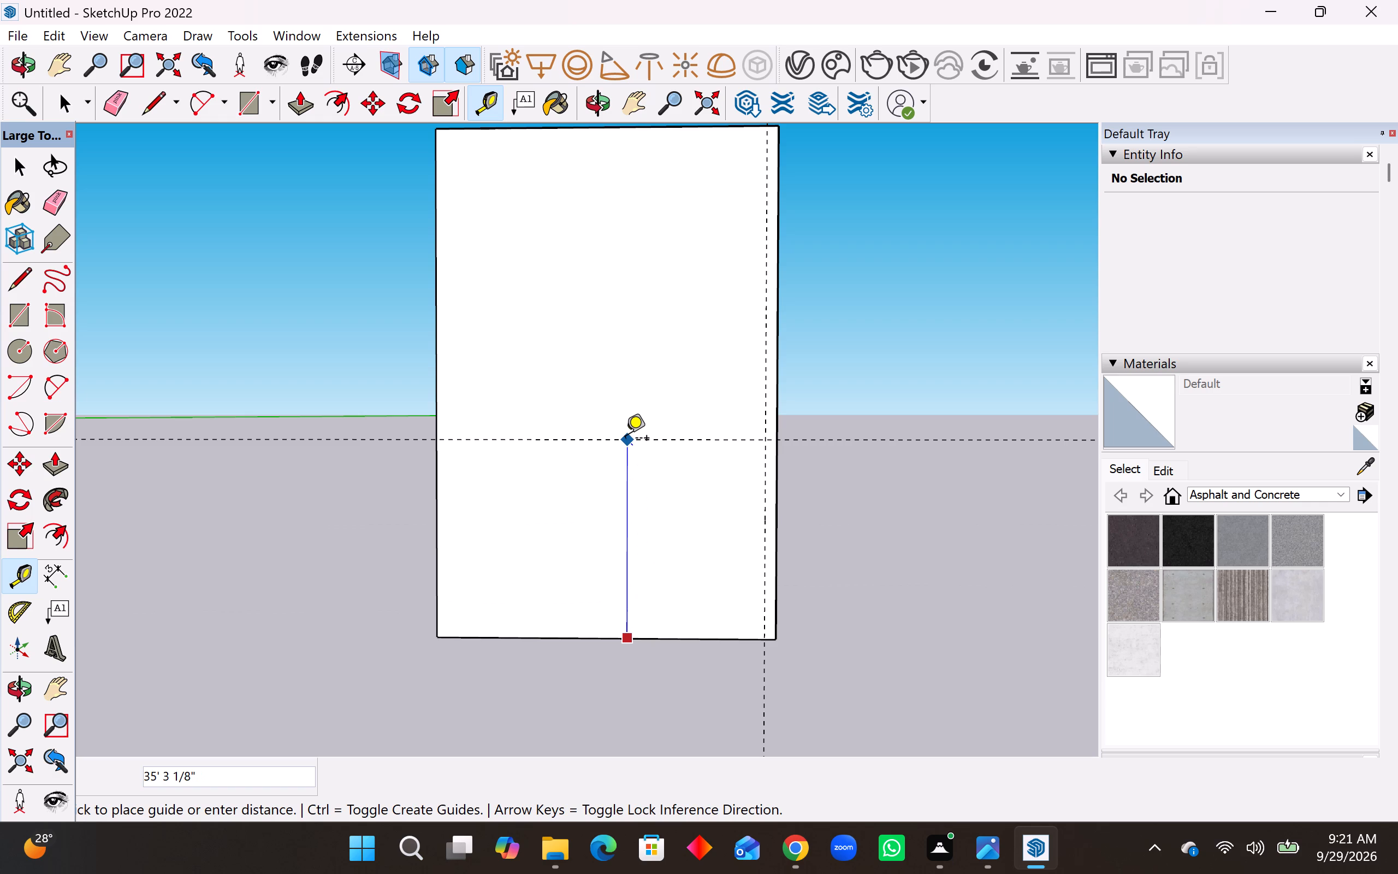
pyautogui.write("15'")
pyautogui.press('Return')
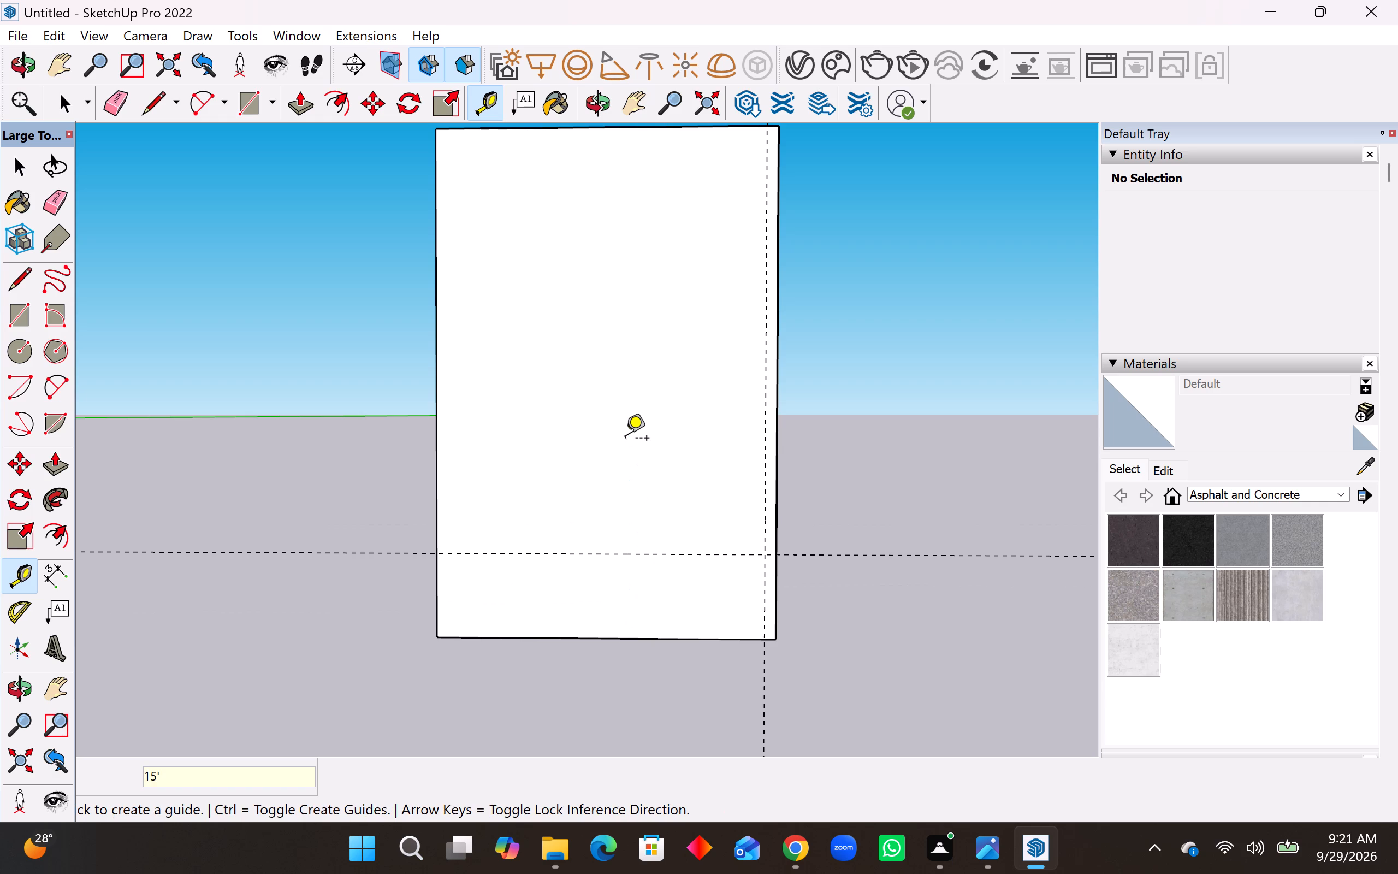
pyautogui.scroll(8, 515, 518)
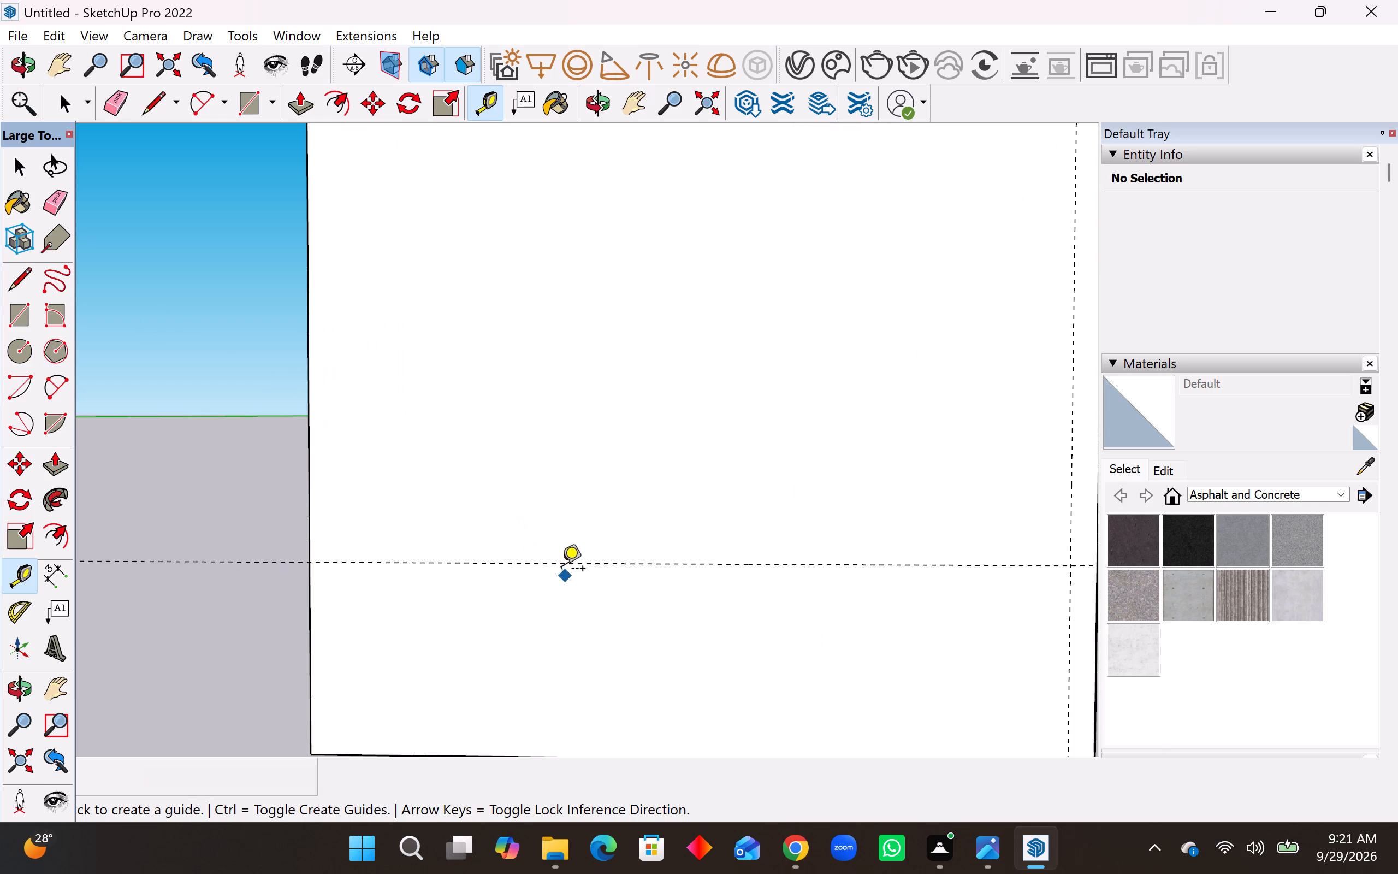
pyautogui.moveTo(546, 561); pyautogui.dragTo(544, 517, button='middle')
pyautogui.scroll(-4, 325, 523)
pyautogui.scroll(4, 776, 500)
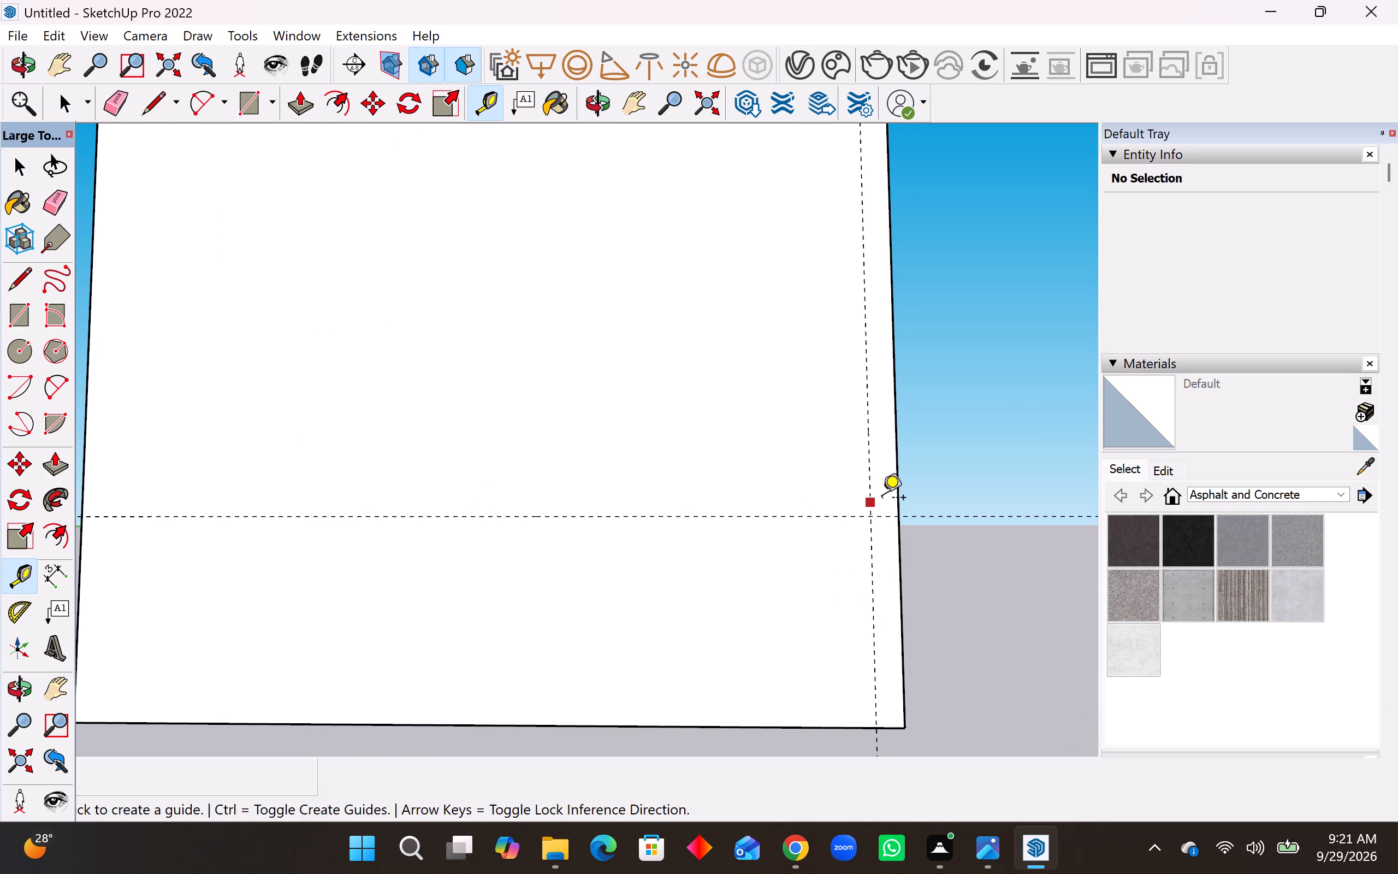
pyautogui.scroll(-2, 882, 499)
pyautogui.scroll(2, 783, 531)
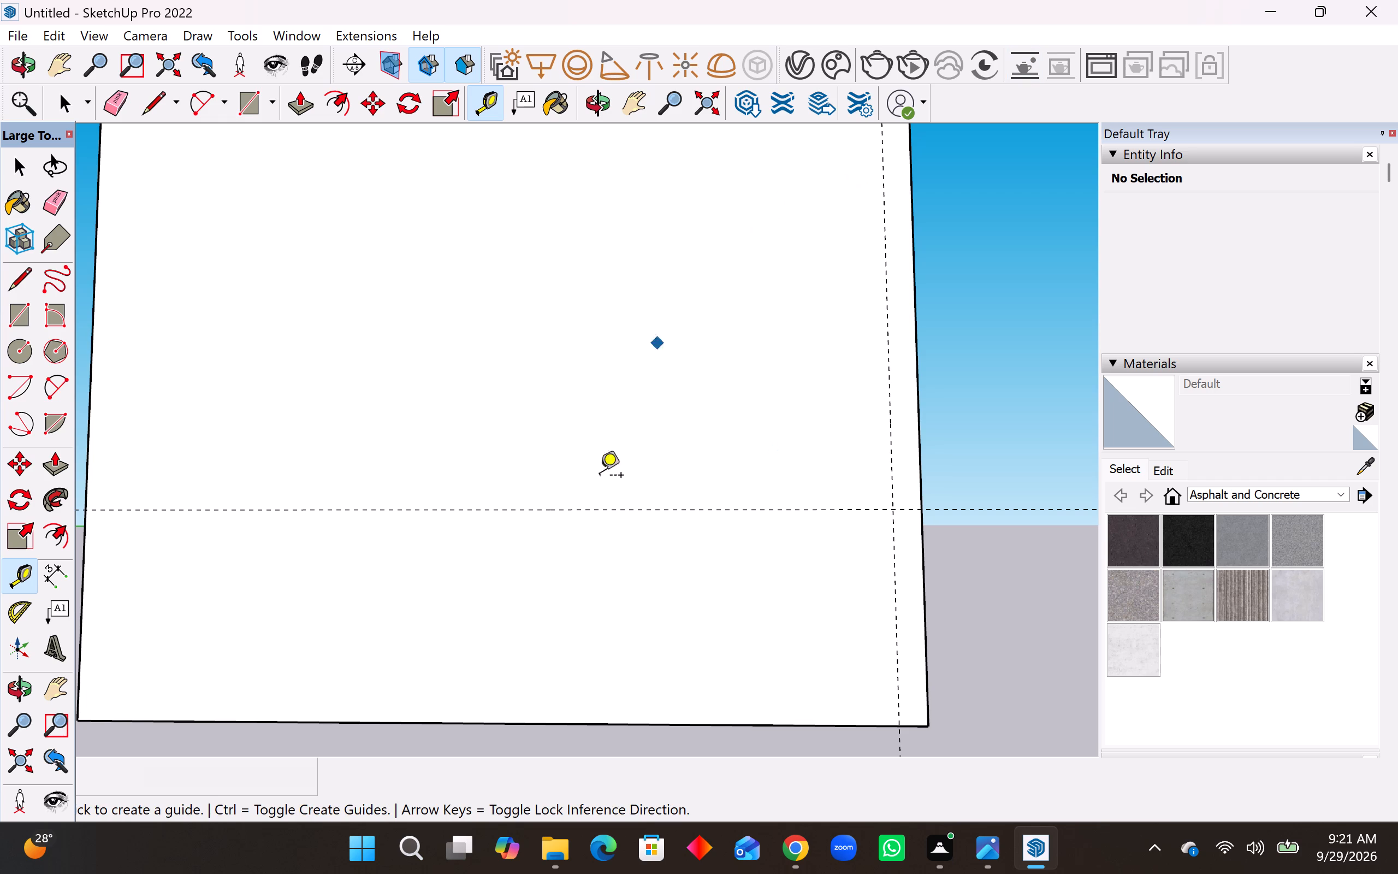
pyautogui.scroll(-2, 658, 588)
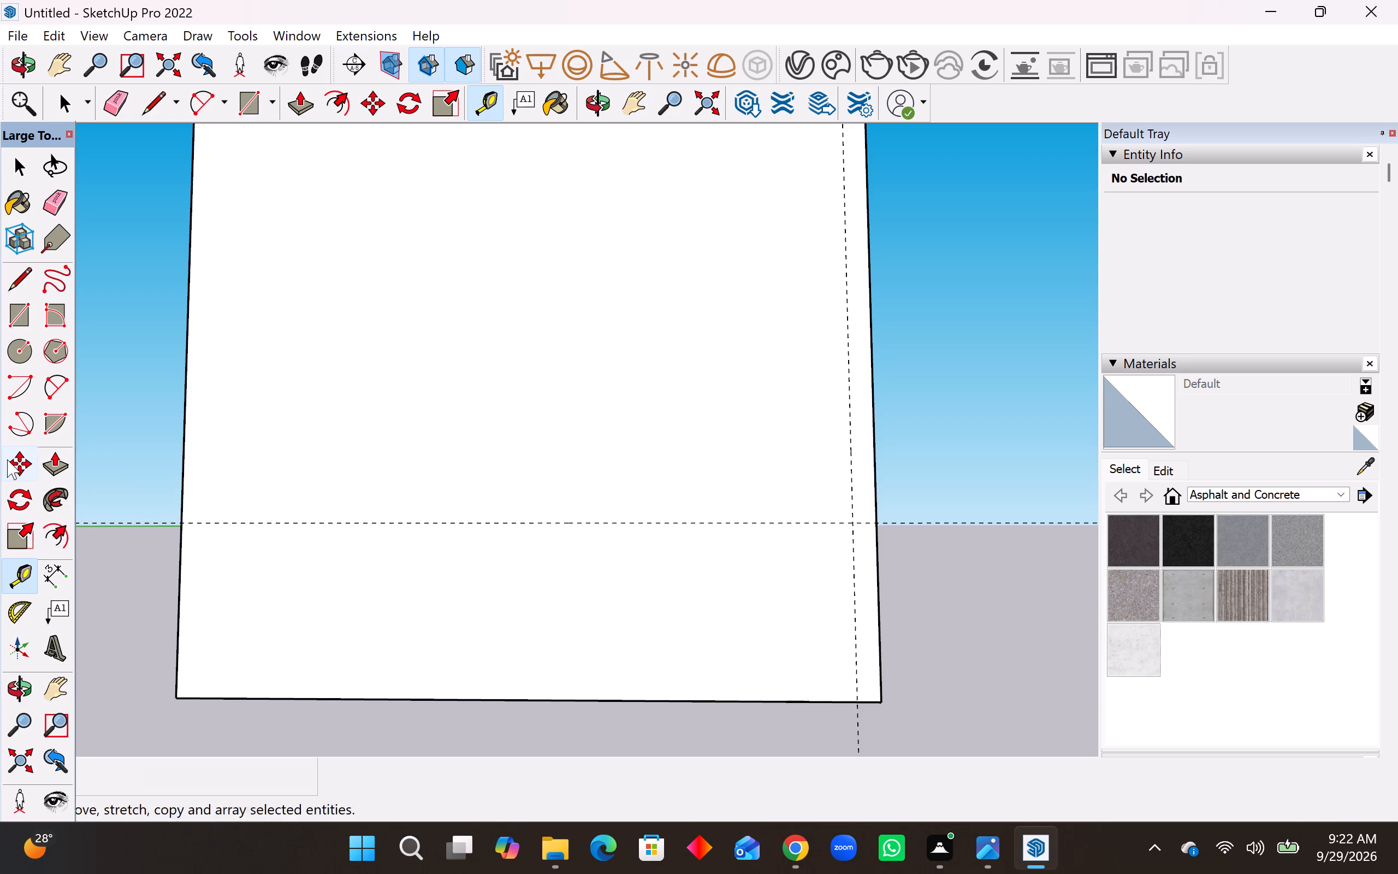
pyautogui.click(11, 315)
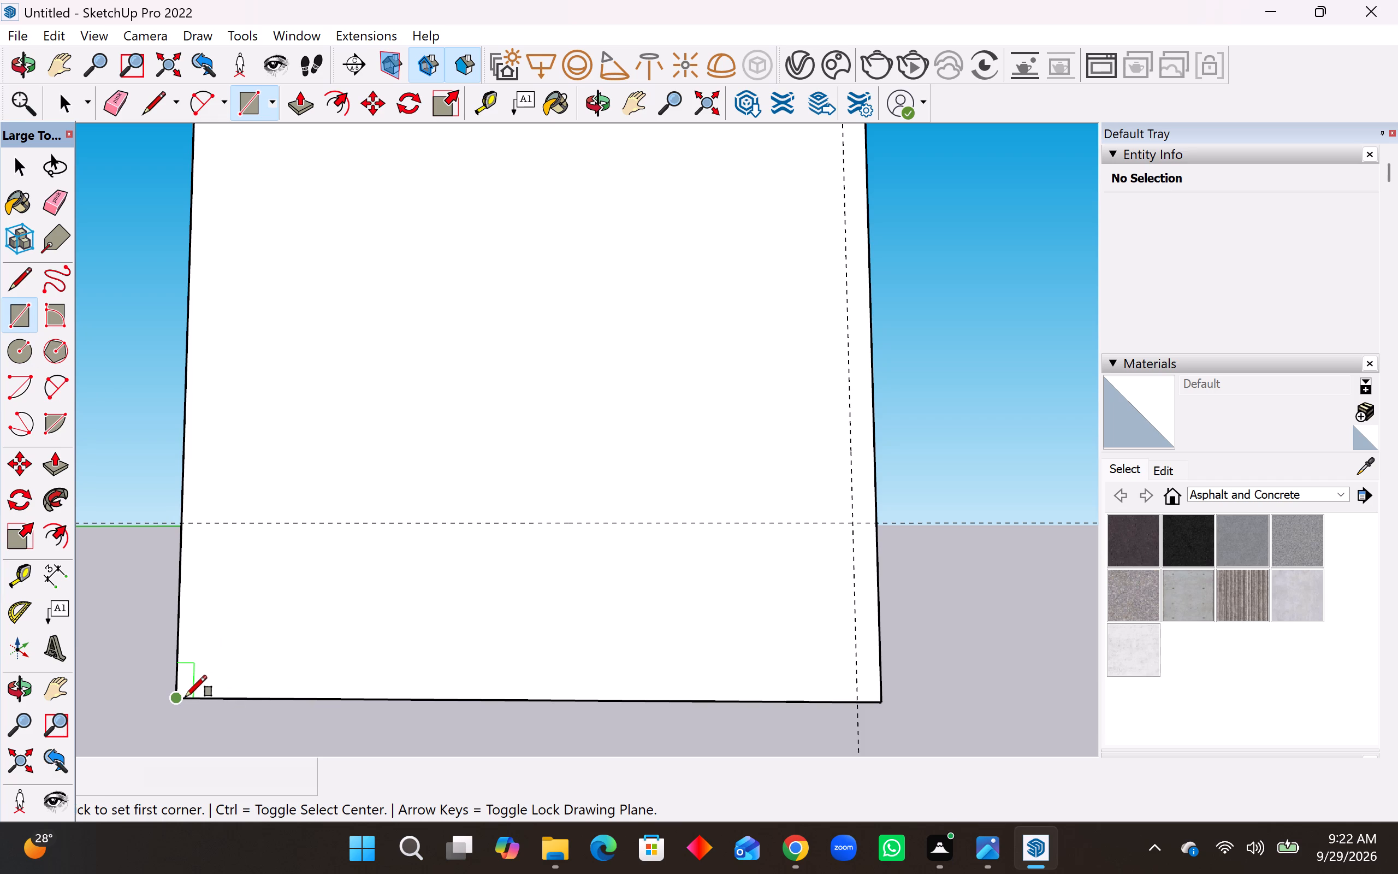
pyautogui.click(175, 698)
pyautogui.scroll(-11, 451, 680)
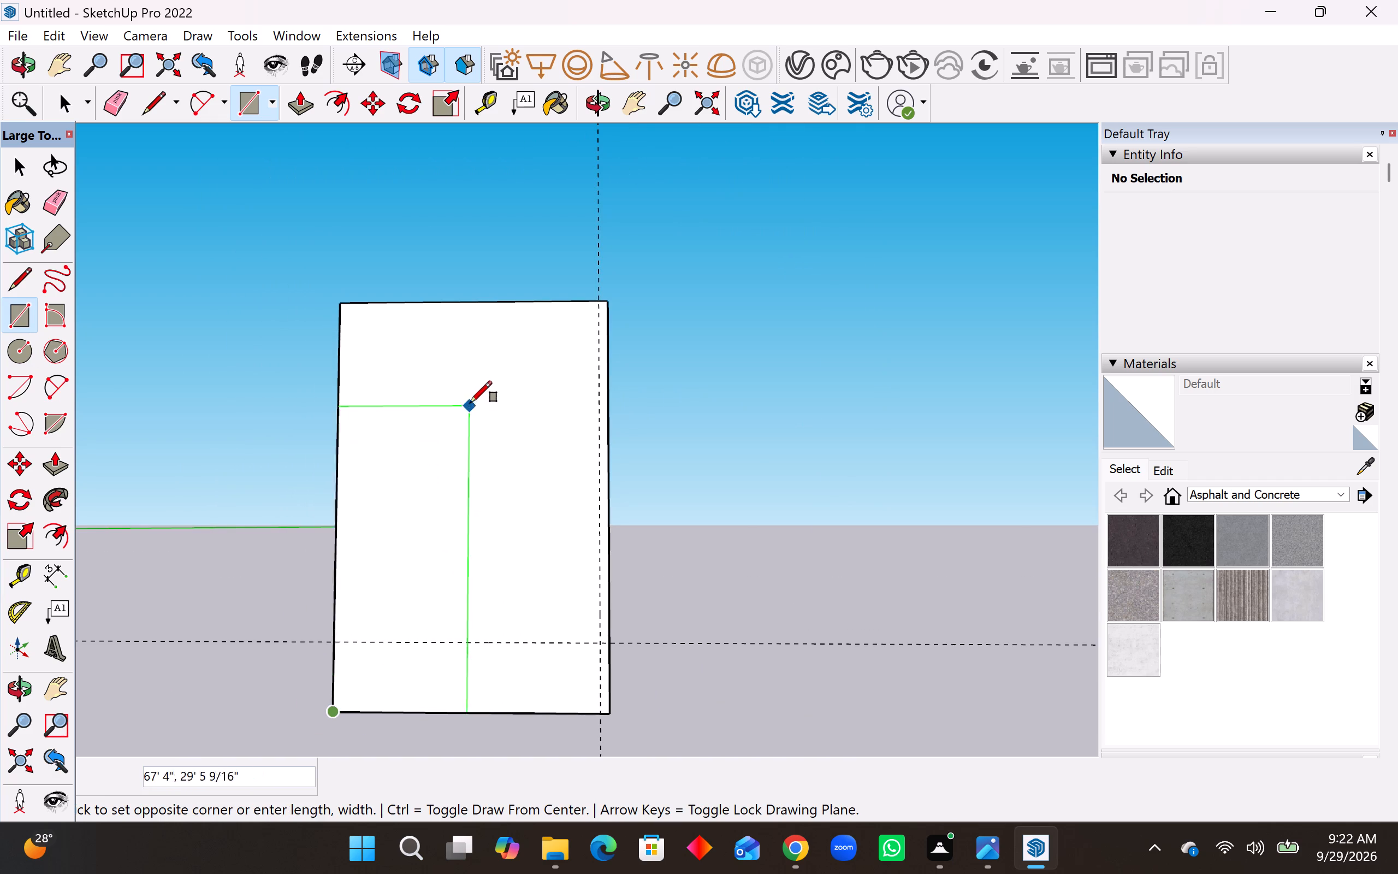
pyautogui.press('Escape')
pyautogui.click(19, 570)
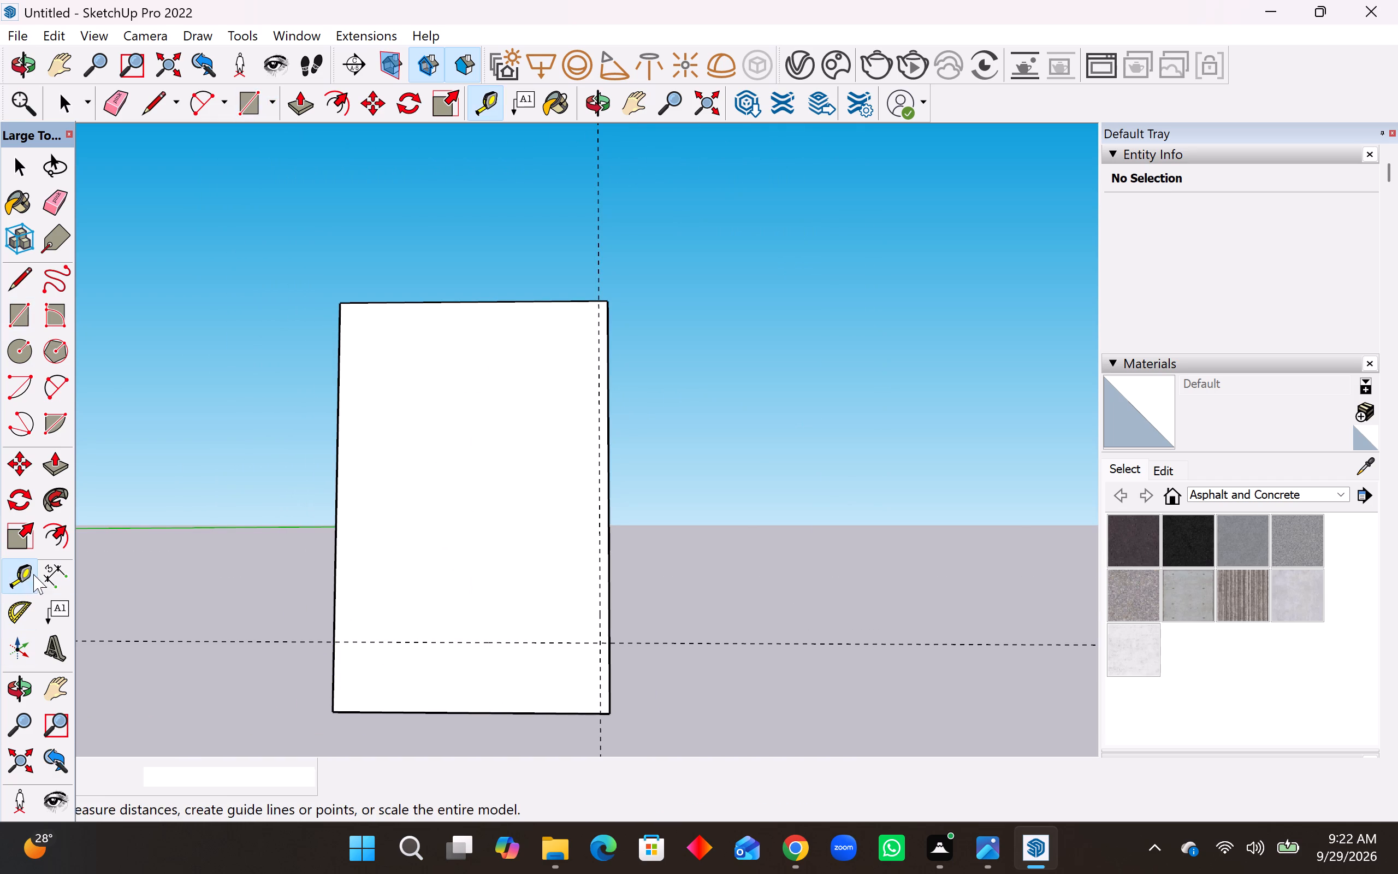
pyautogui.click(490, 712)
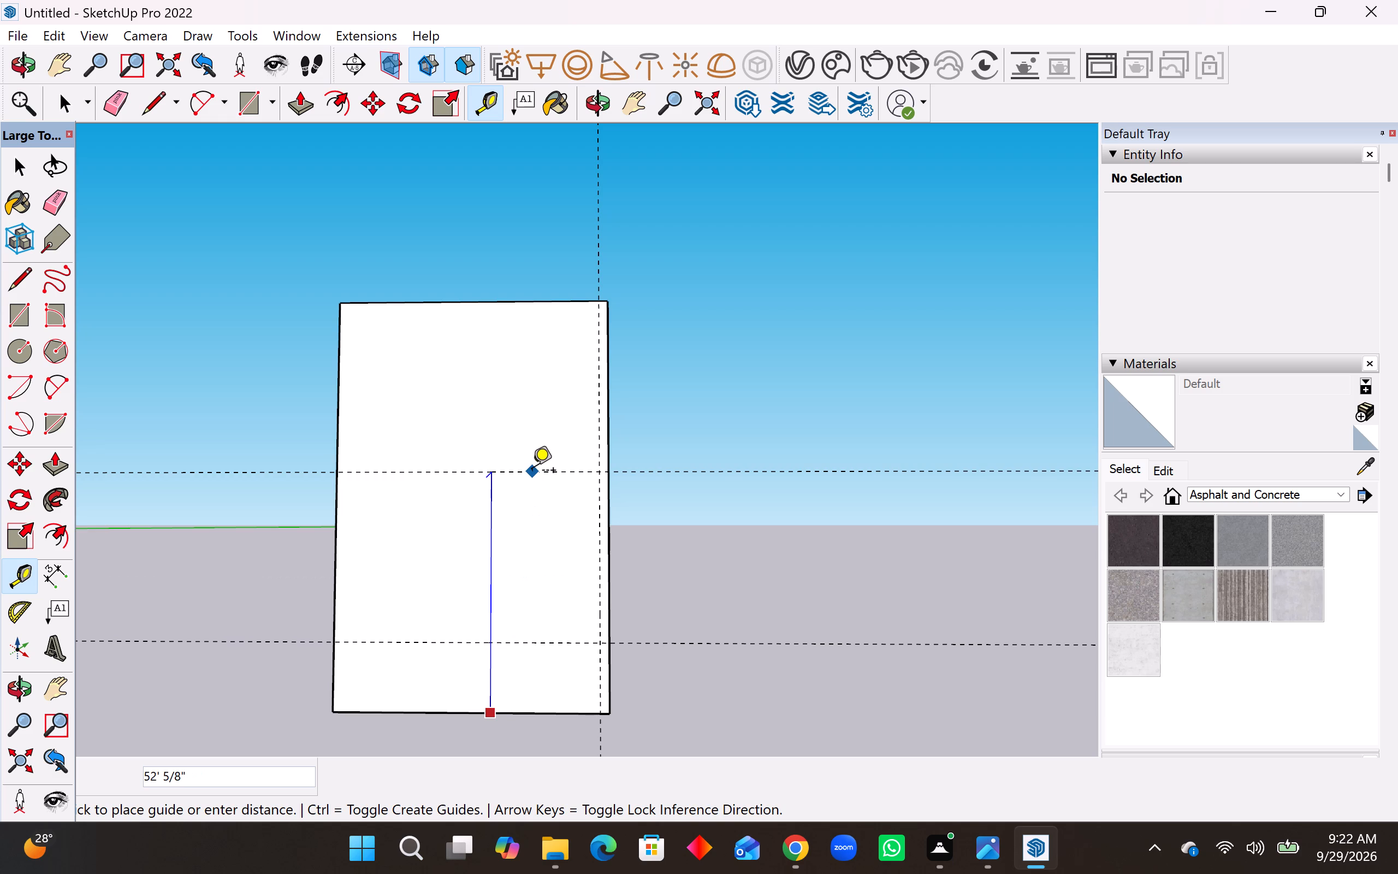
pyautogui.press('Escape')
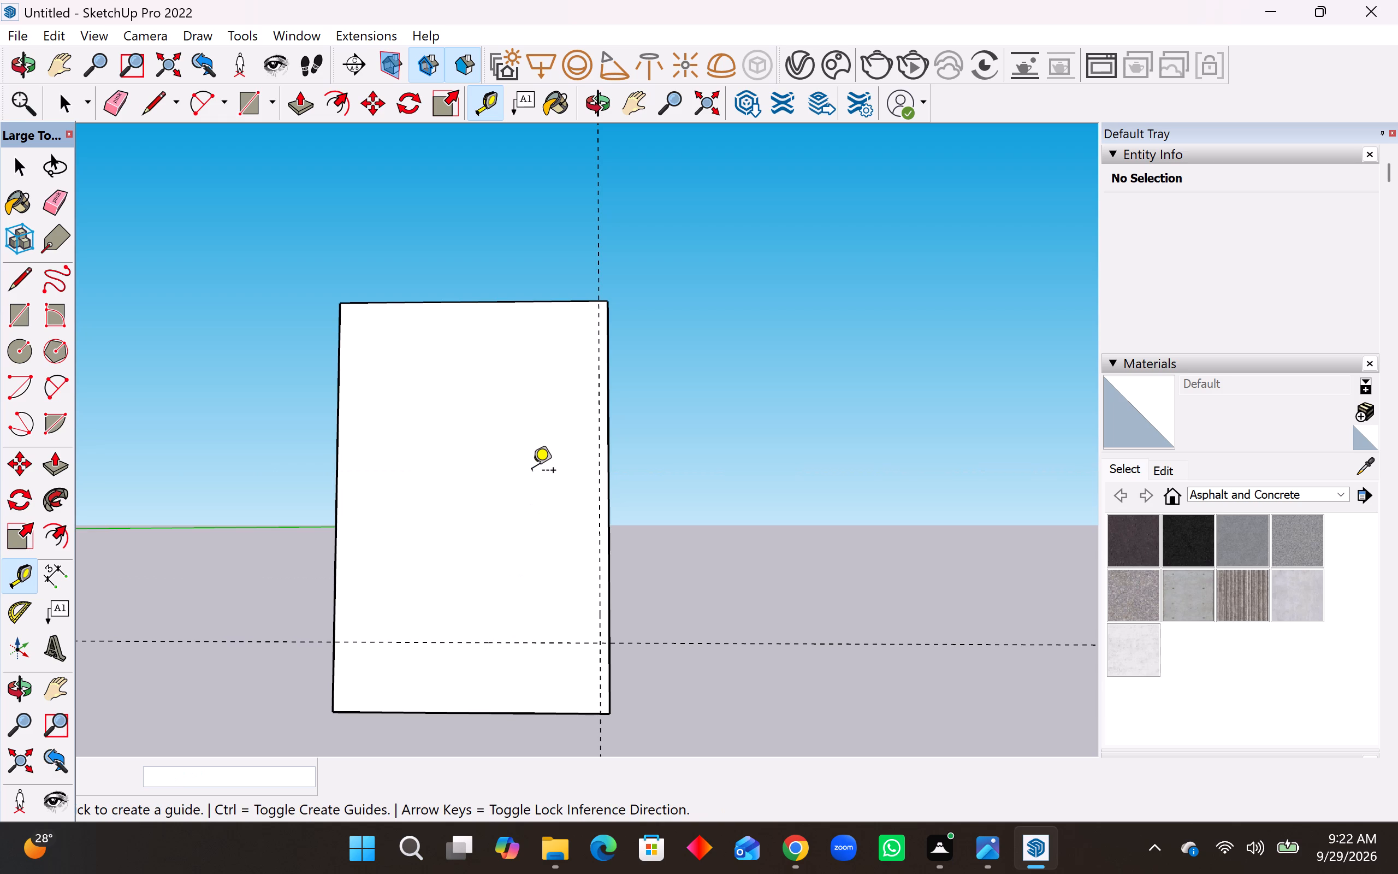
# Push/Pull the block's top face down by 50'.
pyautogui.moveTo(401, 515); pyautogui.dragTo(398, 639, button='middle')
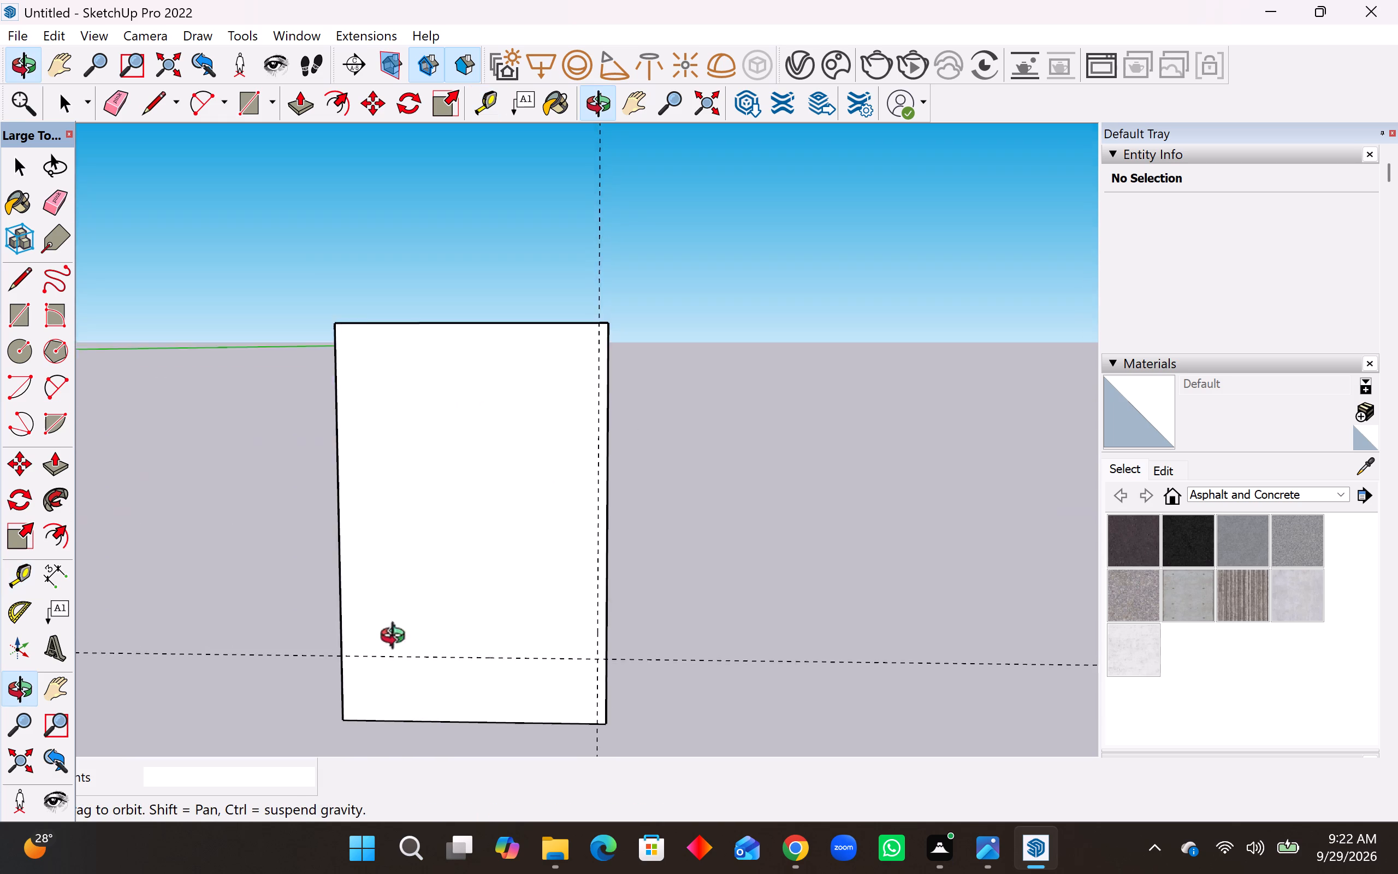
pyautogui.moveTo(398, 639); pyautogui.dragTo(399, 779, button='middle')
pyautogui.click(51, 464)
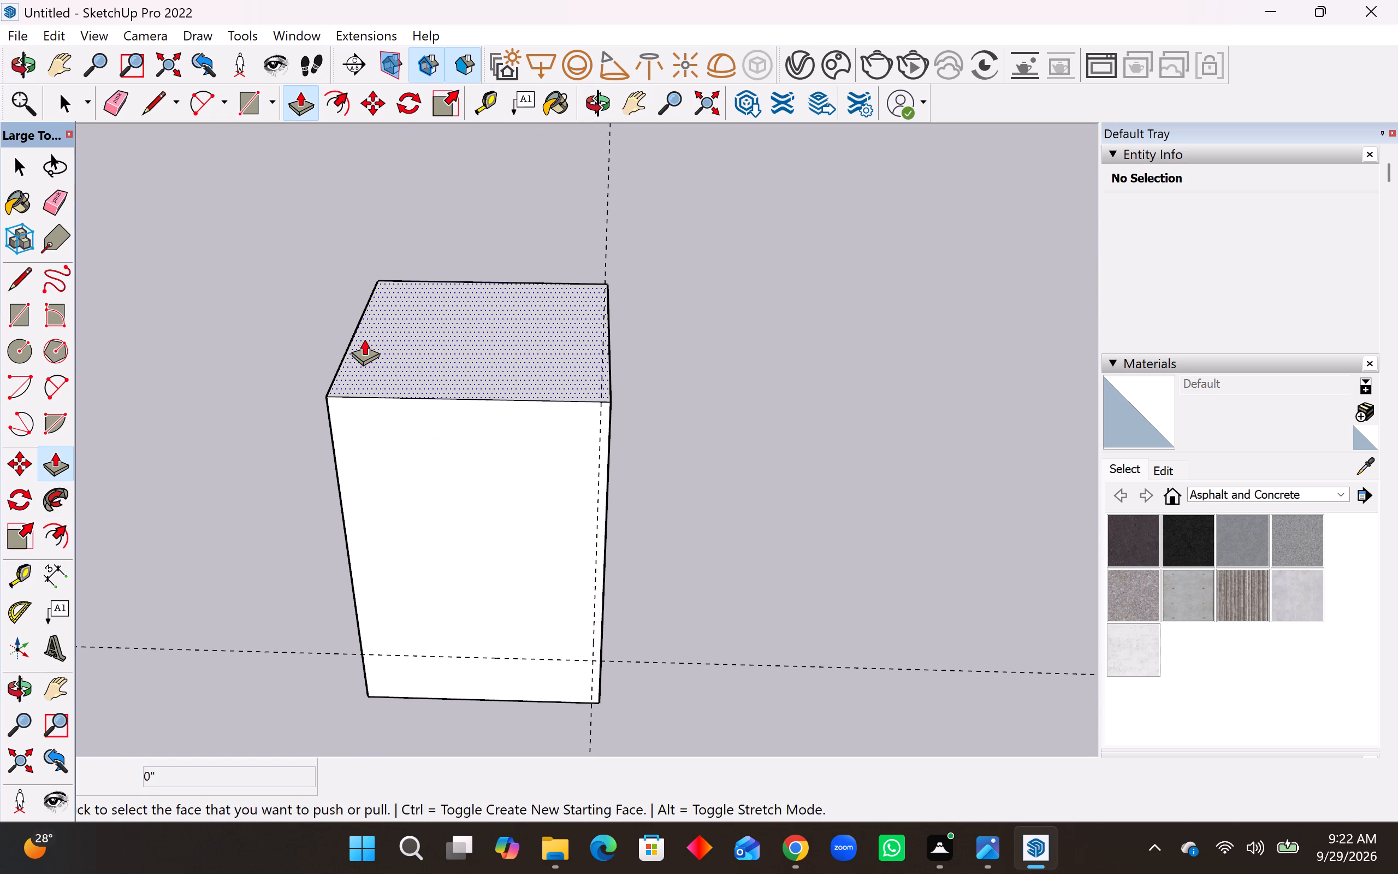
pyautogui.click(487, 318)
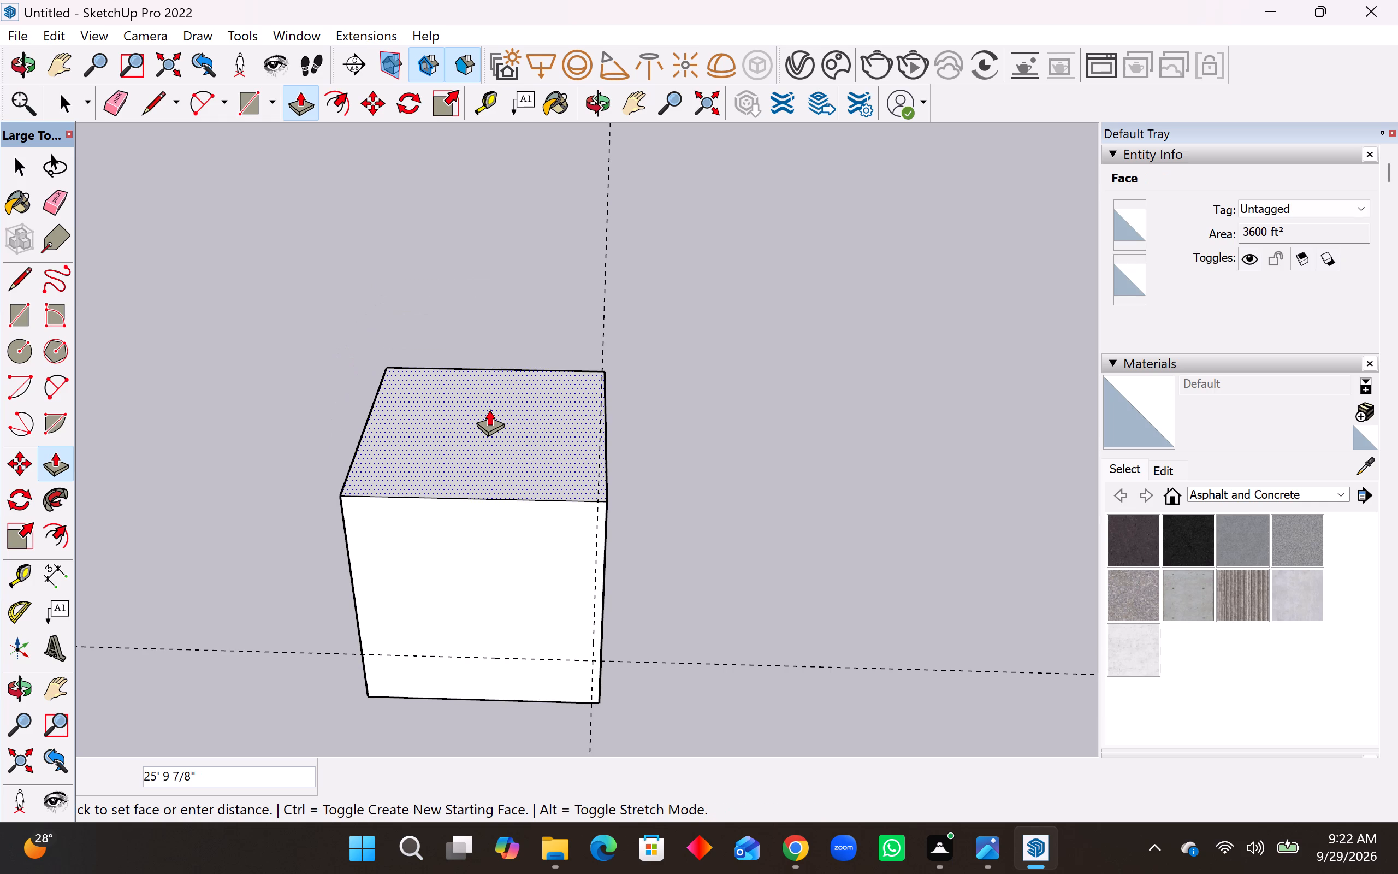
pyautogui.write("50'")
pyautogui.press('Return')
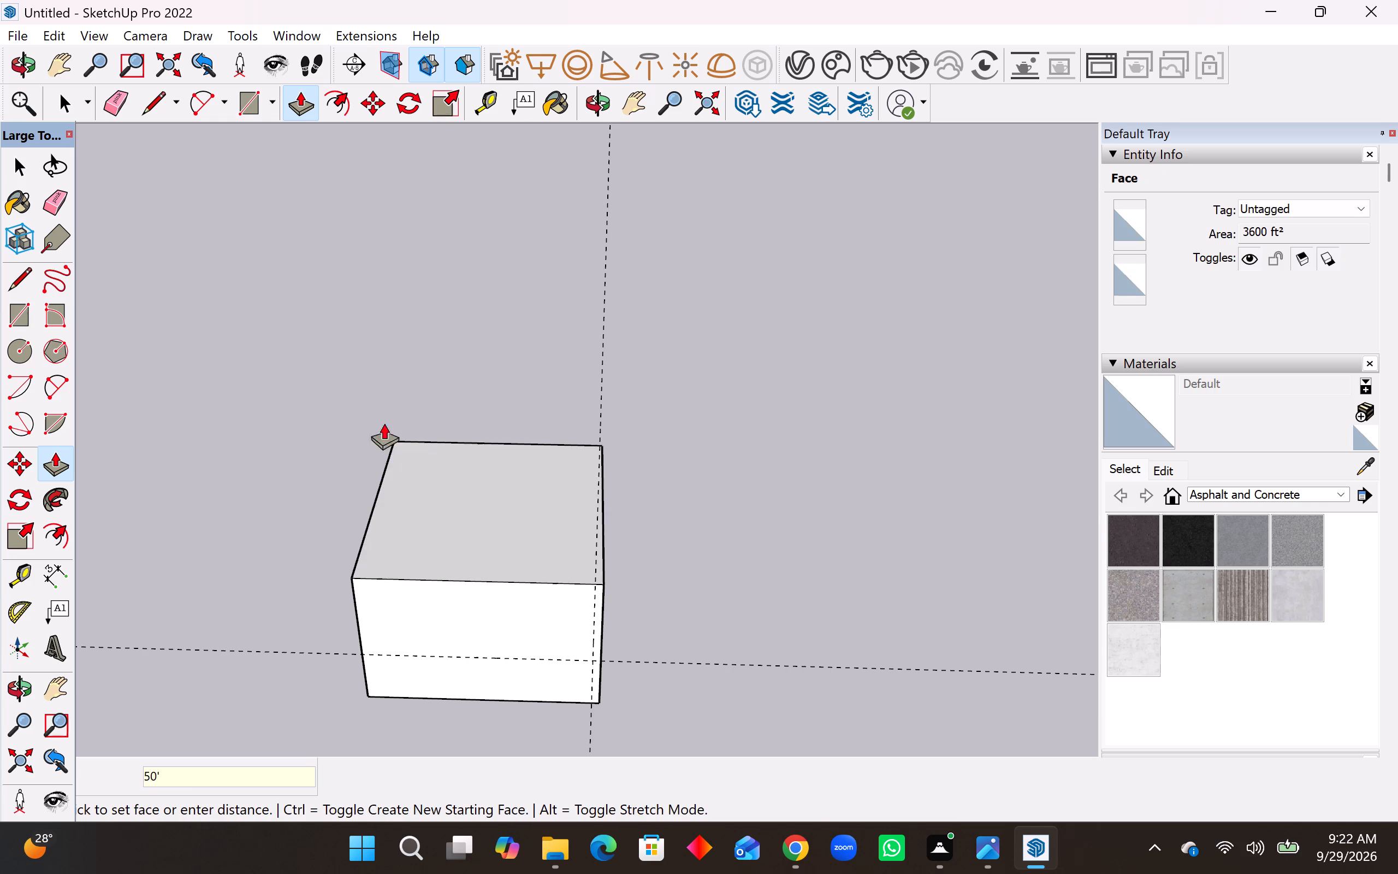
# Measure the height of the block's front face along its left edge.
pyautogui.moveTo(513, 654); pyautogui.dragTo(520, 611, button='middle')
pyautogui.moveTo(581, 491); pyautogui.dragTo(590, 364, button='middle')
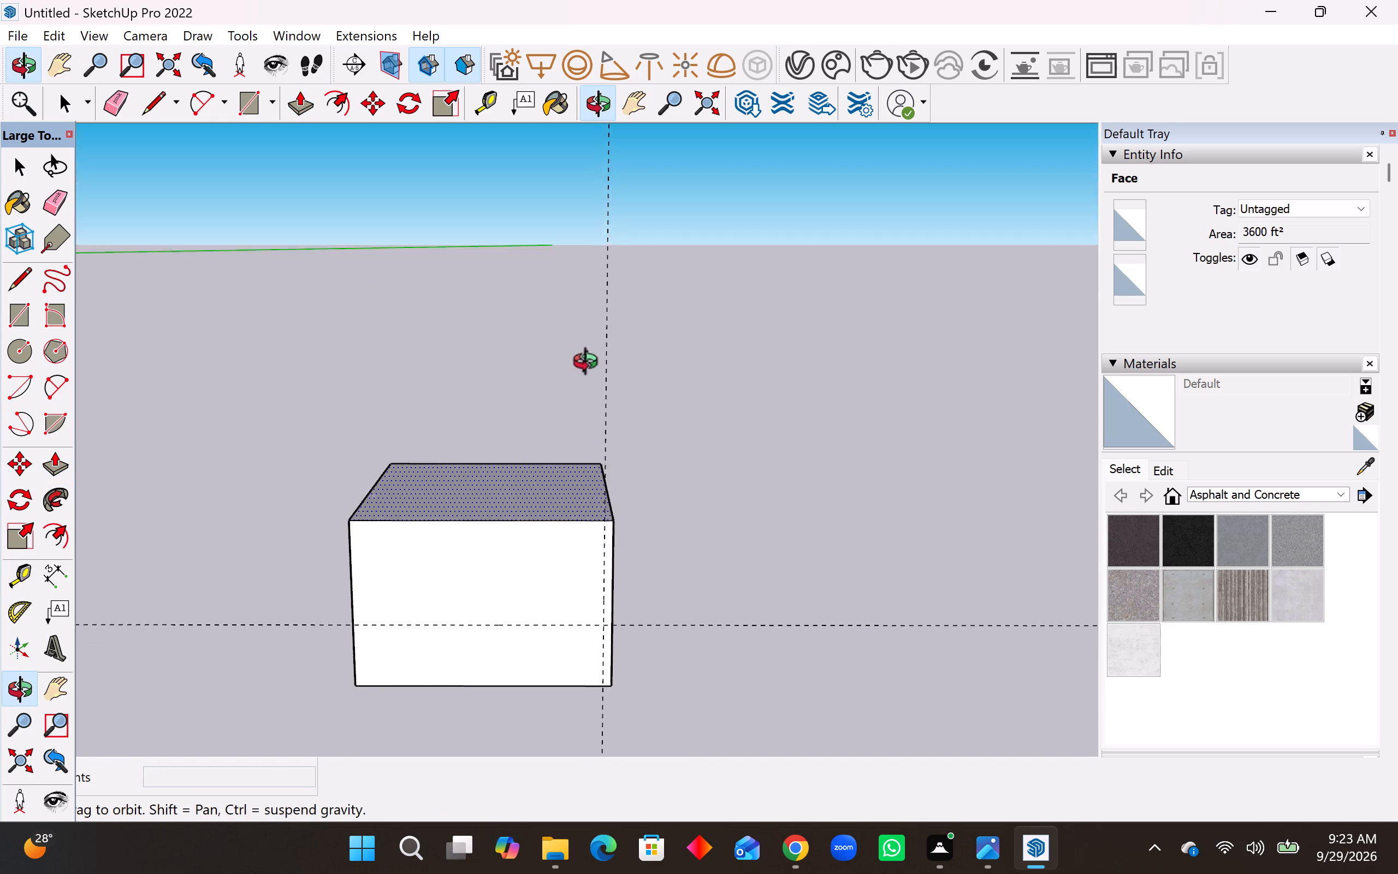
pyautogui.moveTo(590, 364); pyautogui.dragTo(607, 277, button='middle')
pyautogui.scroll(7, 500, 492)
pyautogui.scroll(-4, 636, 555)
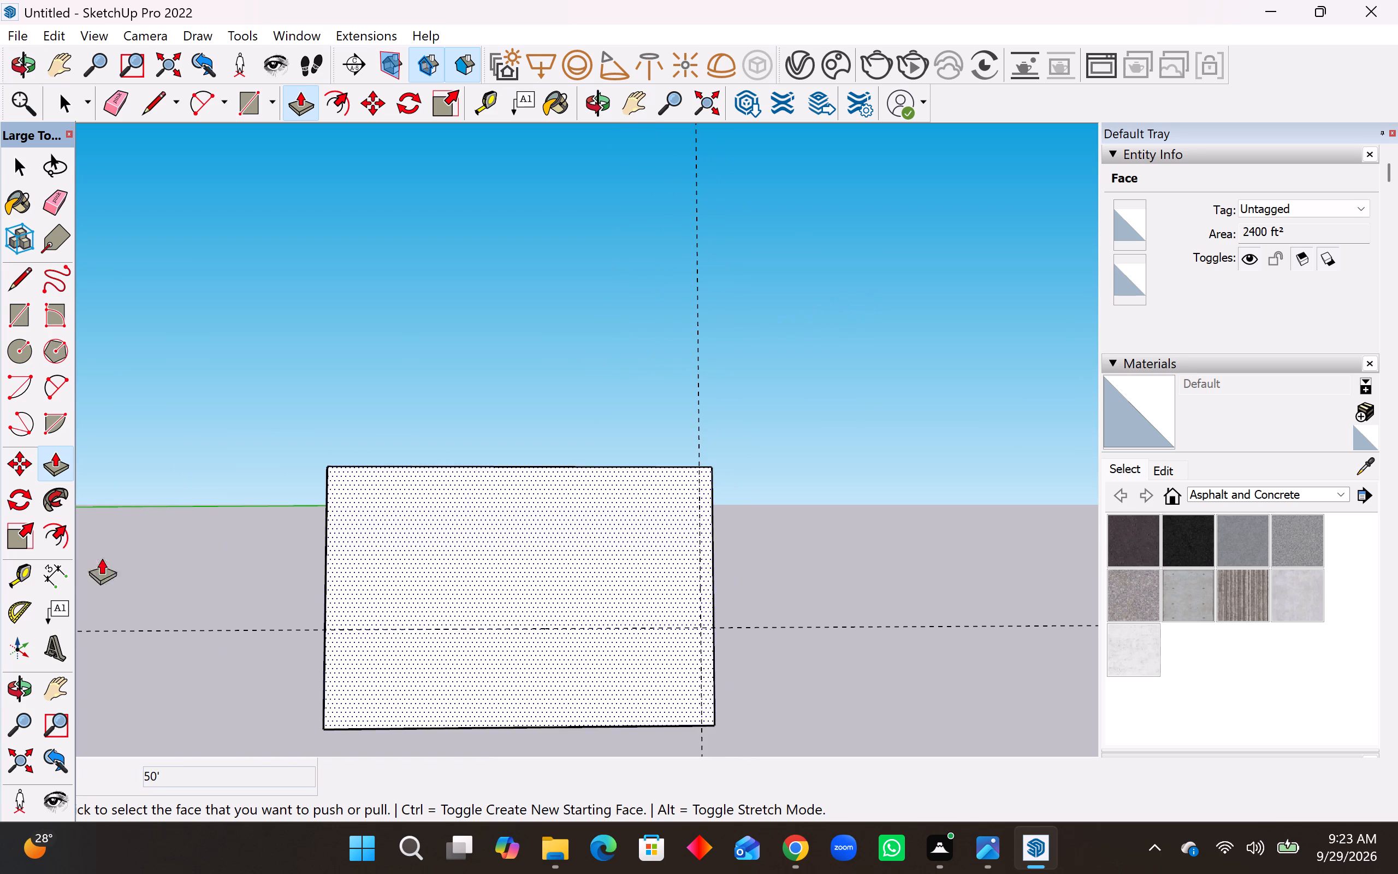
pyautogui.click(62, 583)
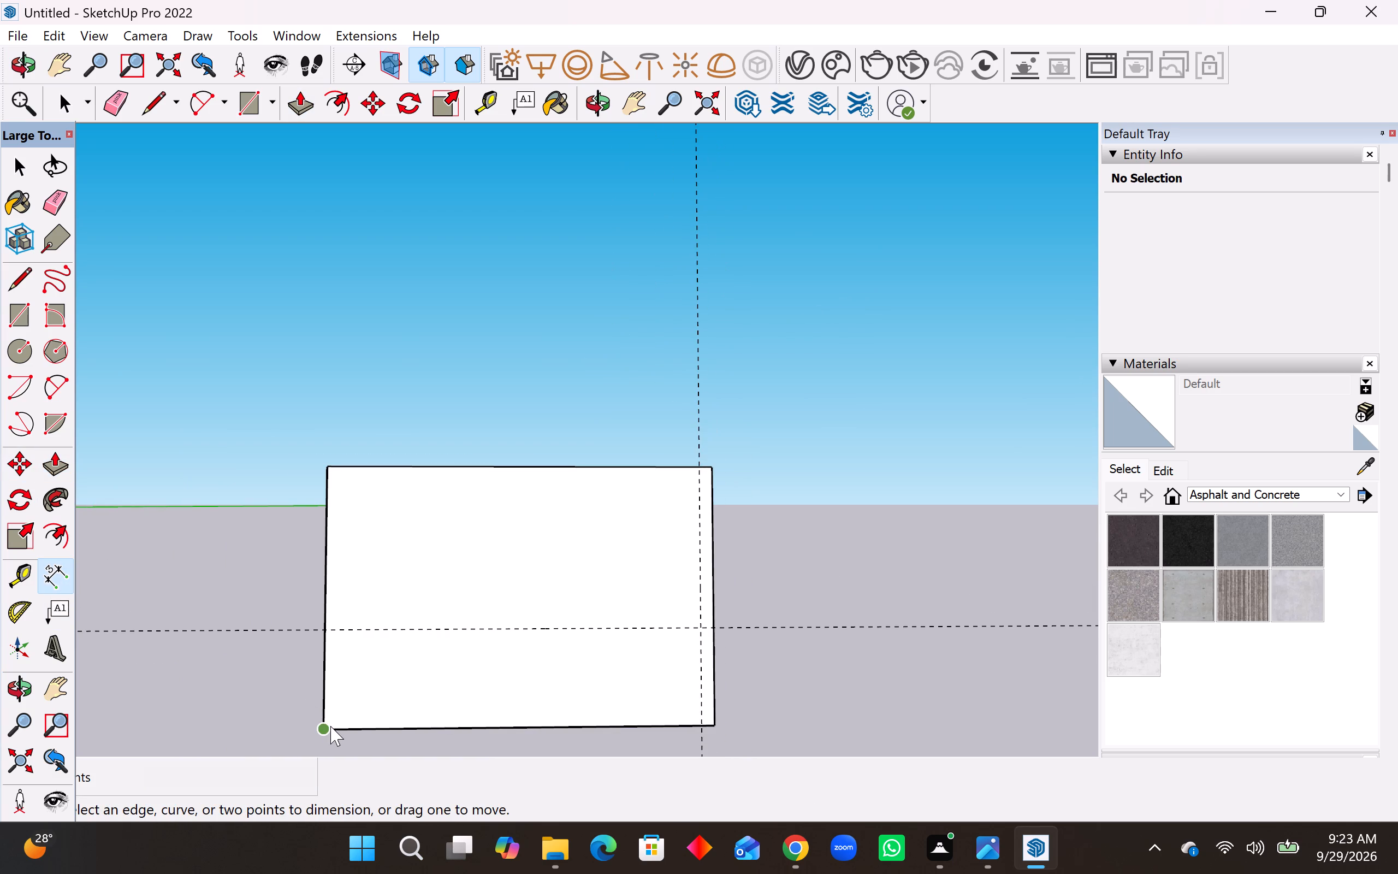
pyautogui.click(330, 726)
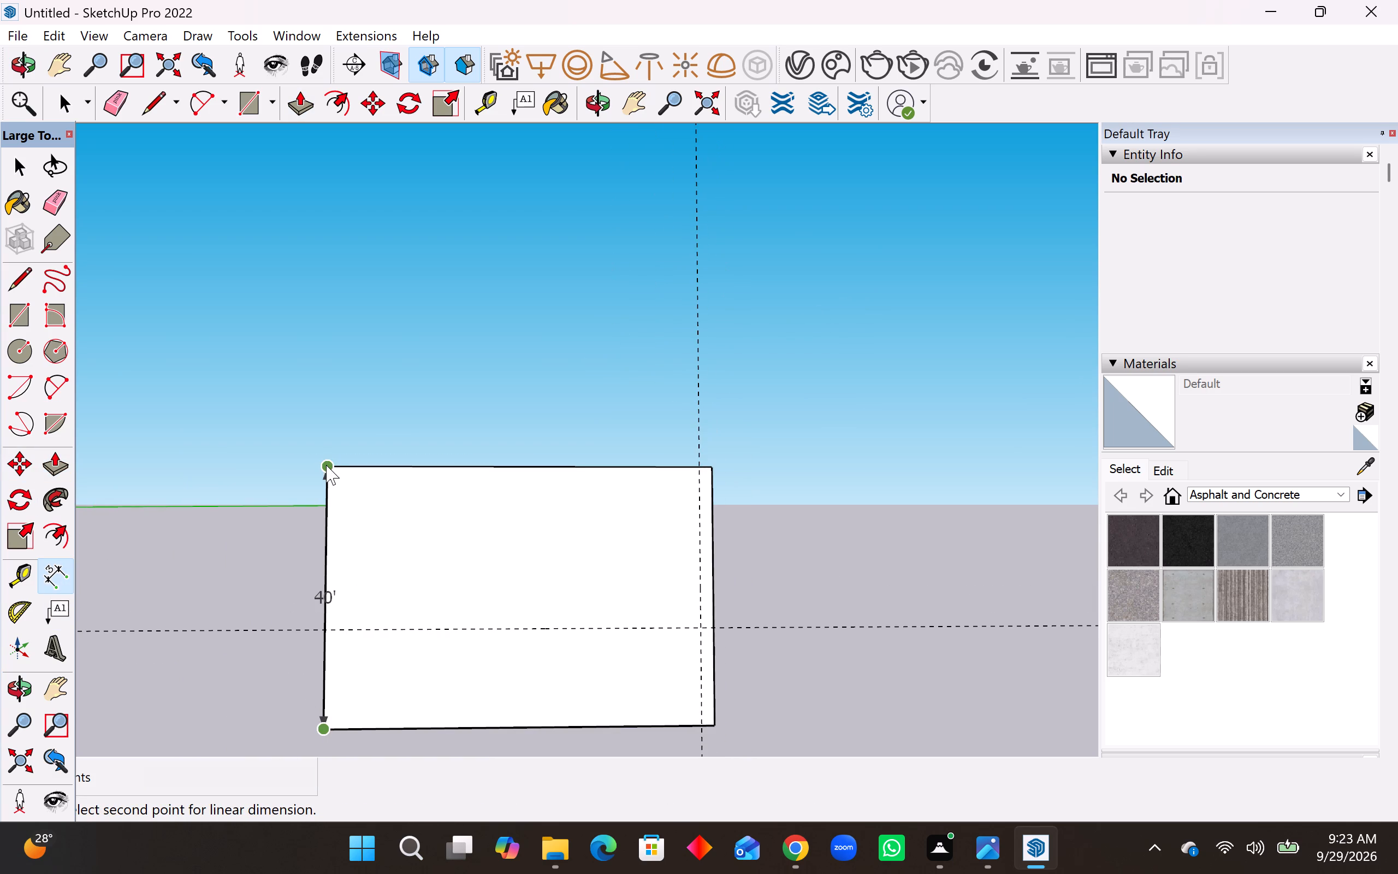
pyautogui.press('space')
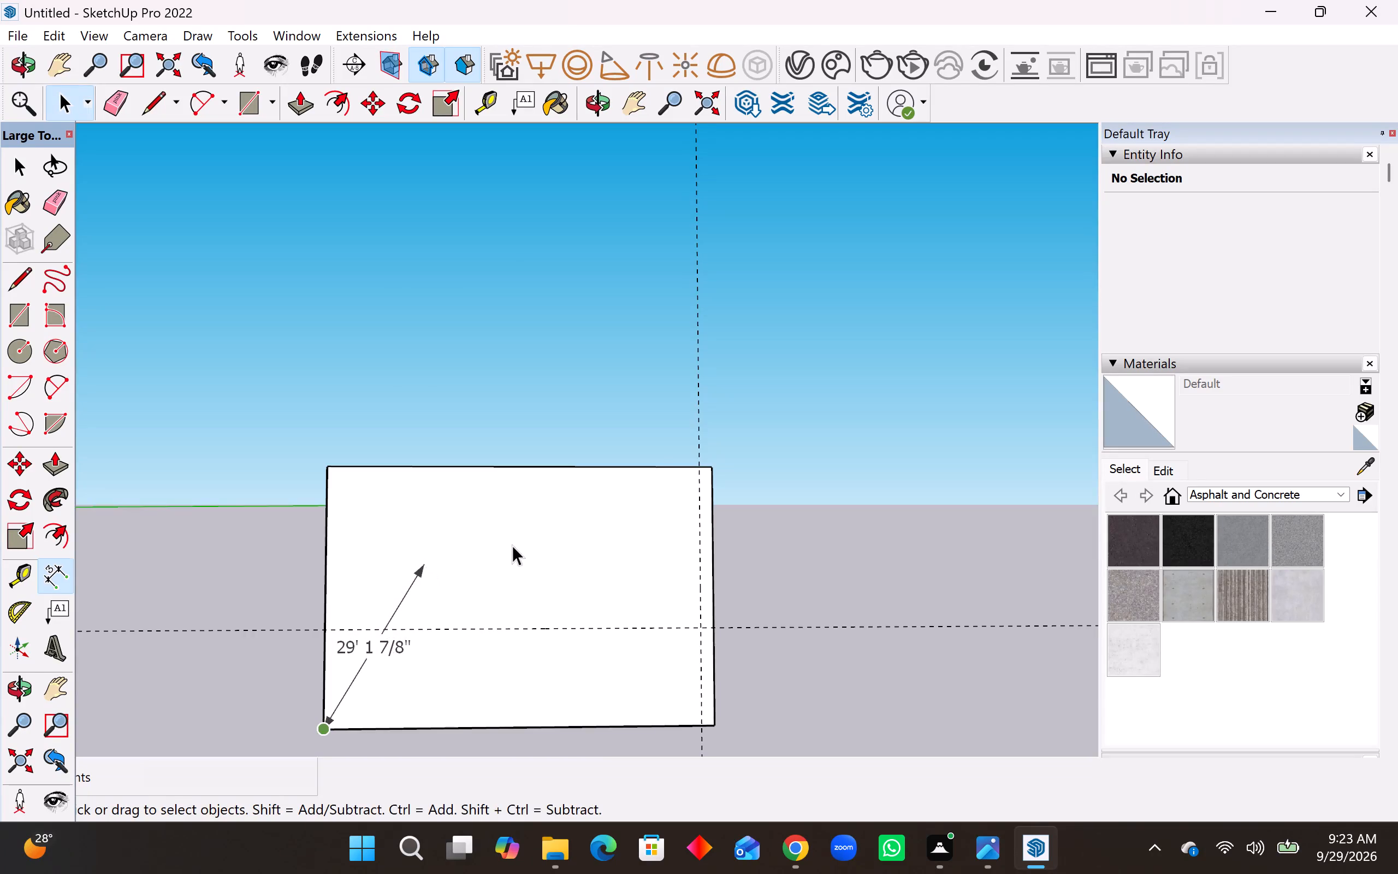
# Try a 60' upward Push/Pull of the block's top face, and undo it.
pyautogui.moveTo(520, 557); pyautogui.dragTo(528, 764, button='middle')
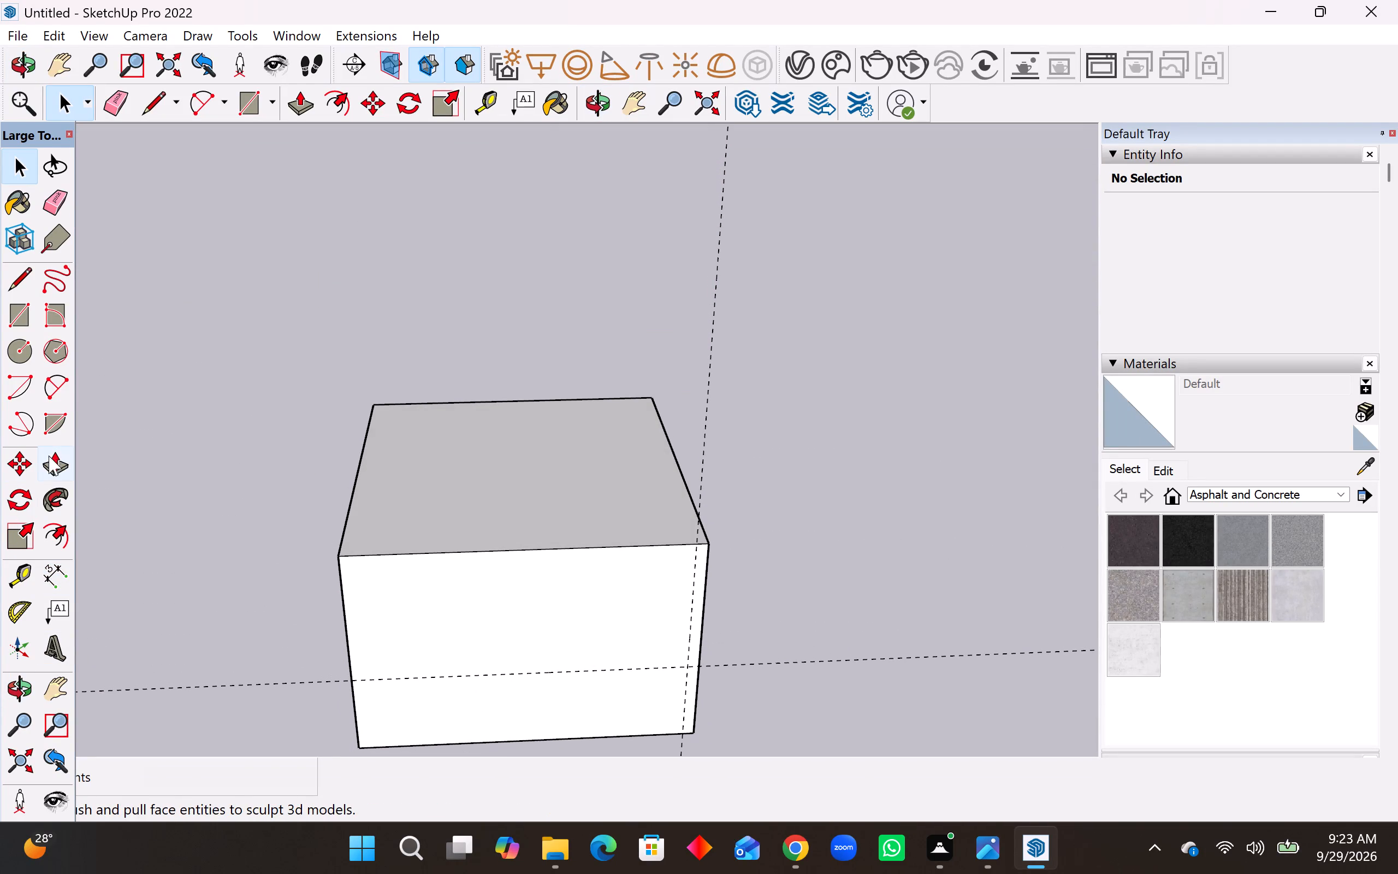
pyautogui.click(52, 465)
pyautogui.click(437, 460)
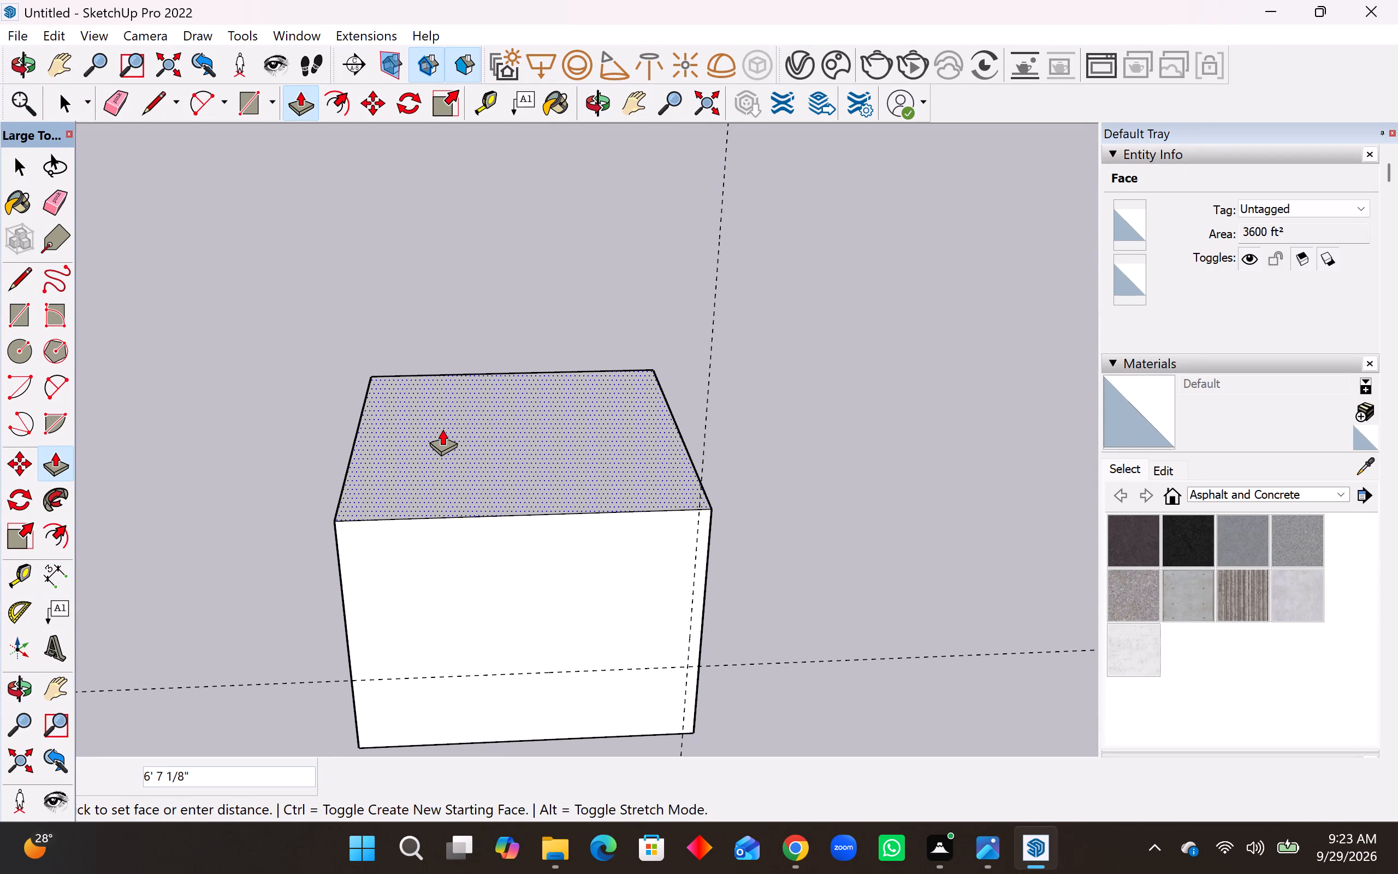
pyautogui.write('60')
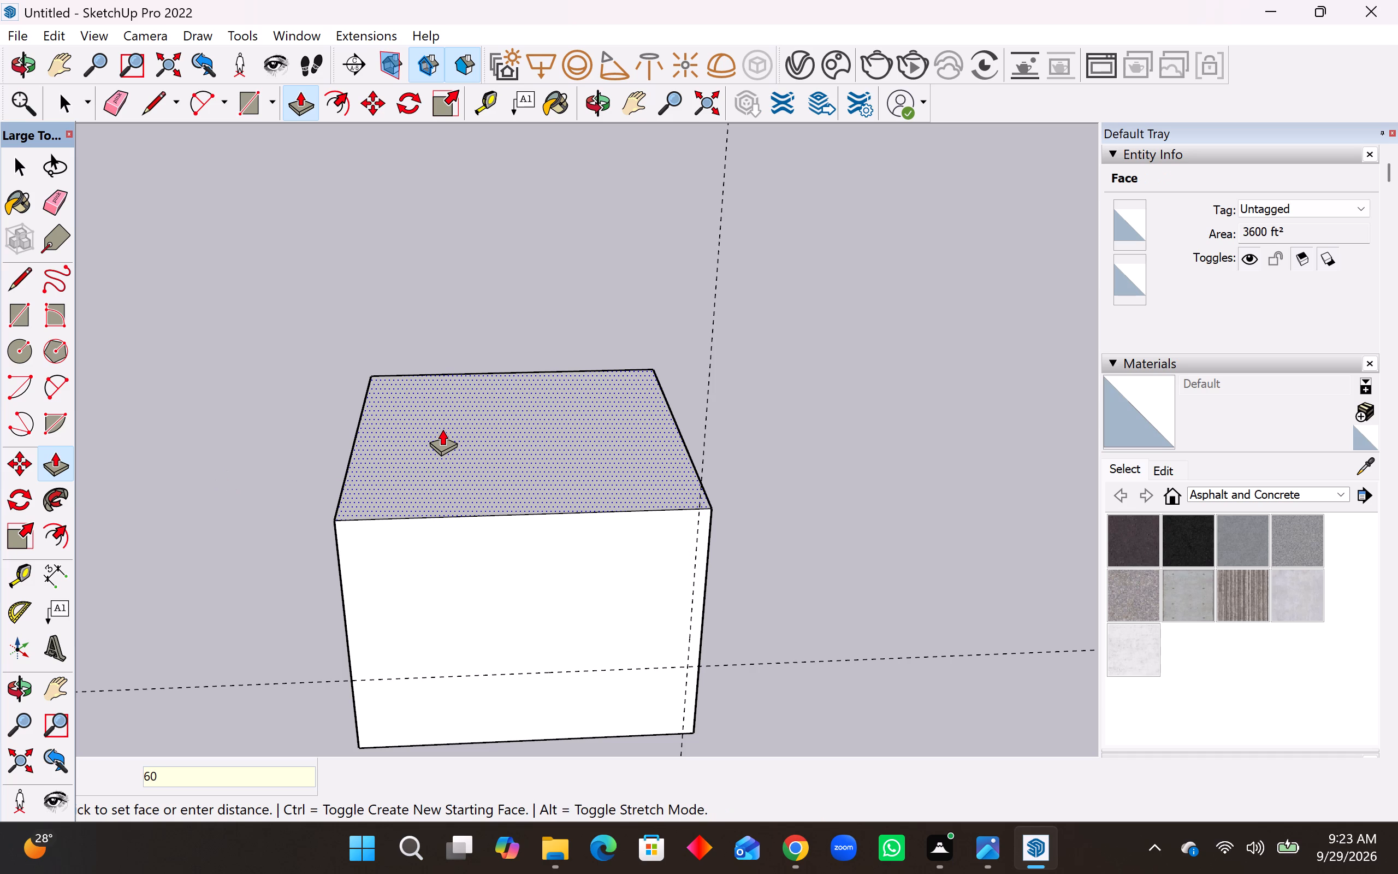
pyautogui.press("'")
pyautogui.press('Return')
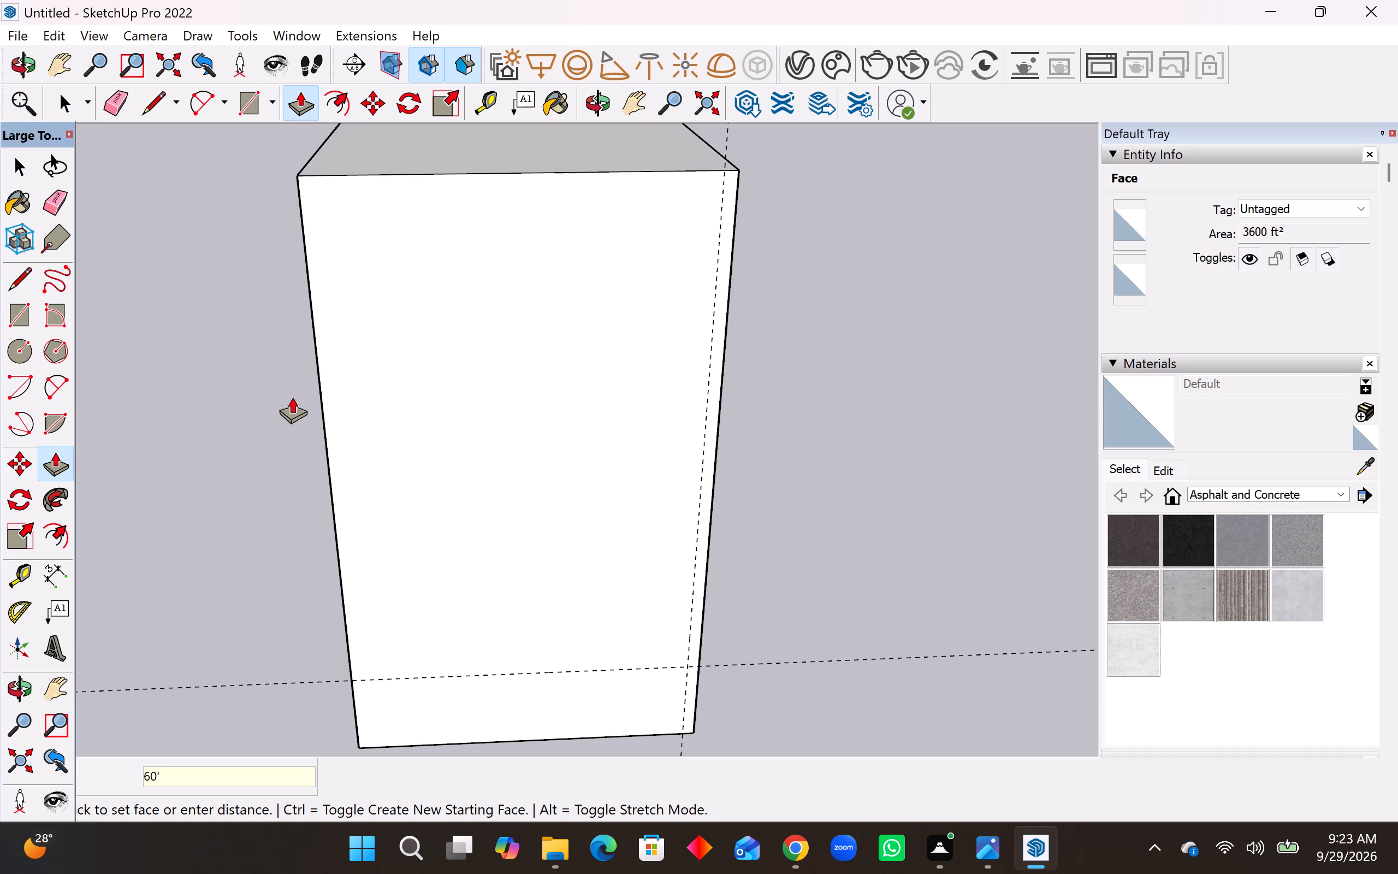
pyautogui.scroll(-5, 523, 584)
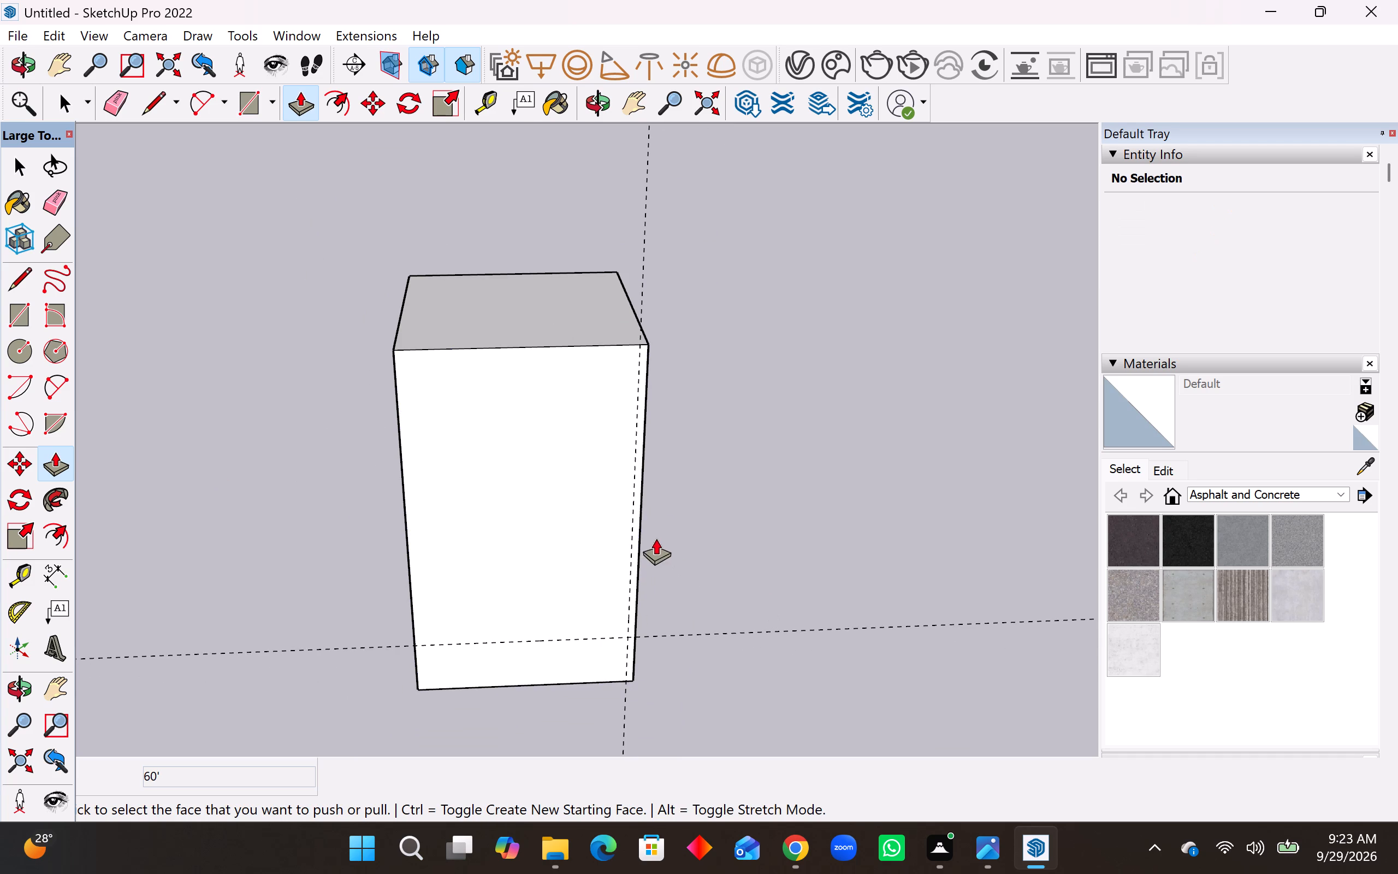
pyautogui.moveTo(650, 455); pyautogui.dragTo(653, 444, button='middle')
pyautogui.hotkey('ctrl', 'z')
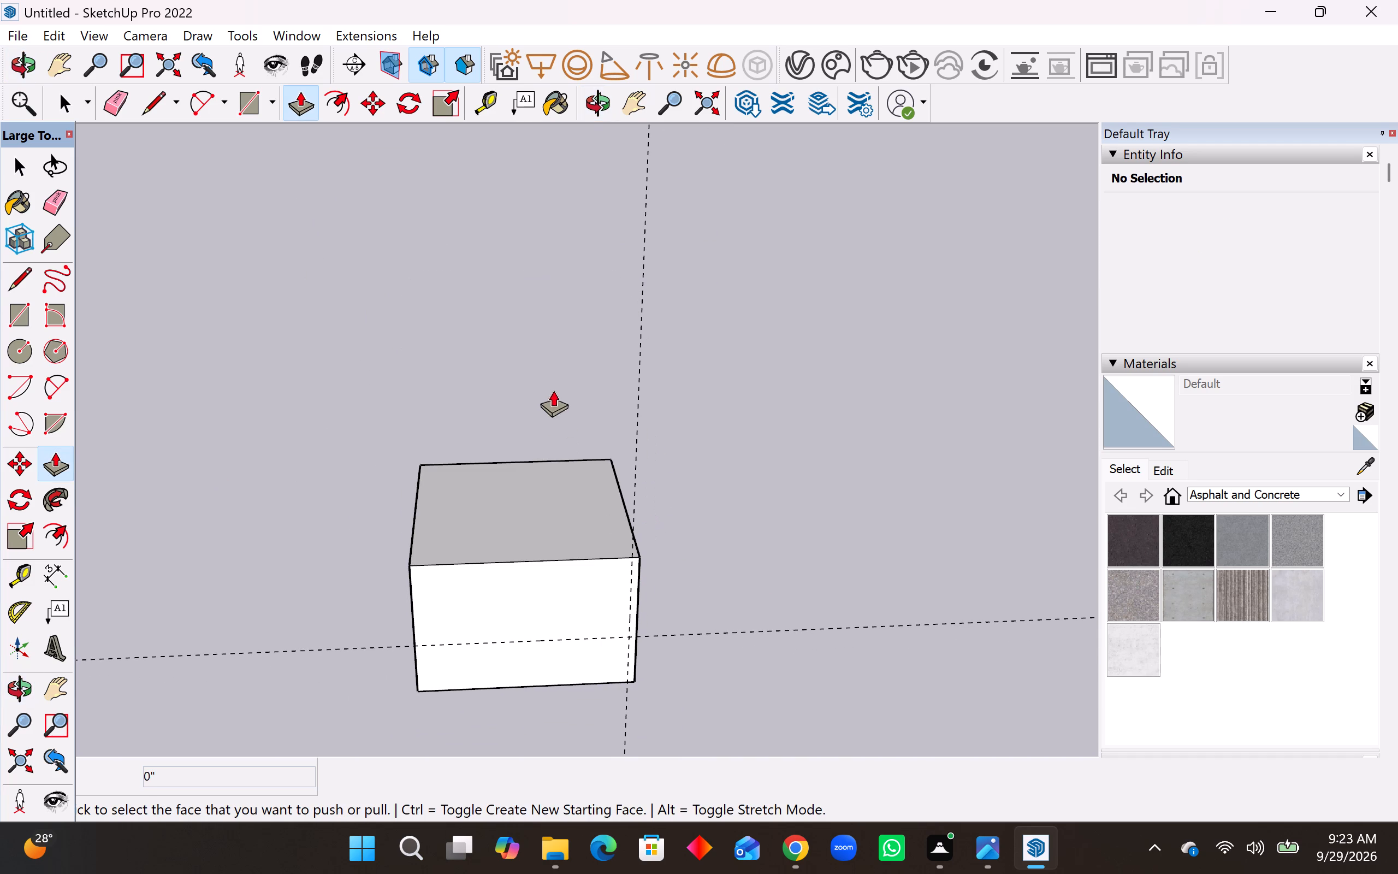
# Push/Pull the block's top face up by 20'.
pyautogui.click(532, 510)
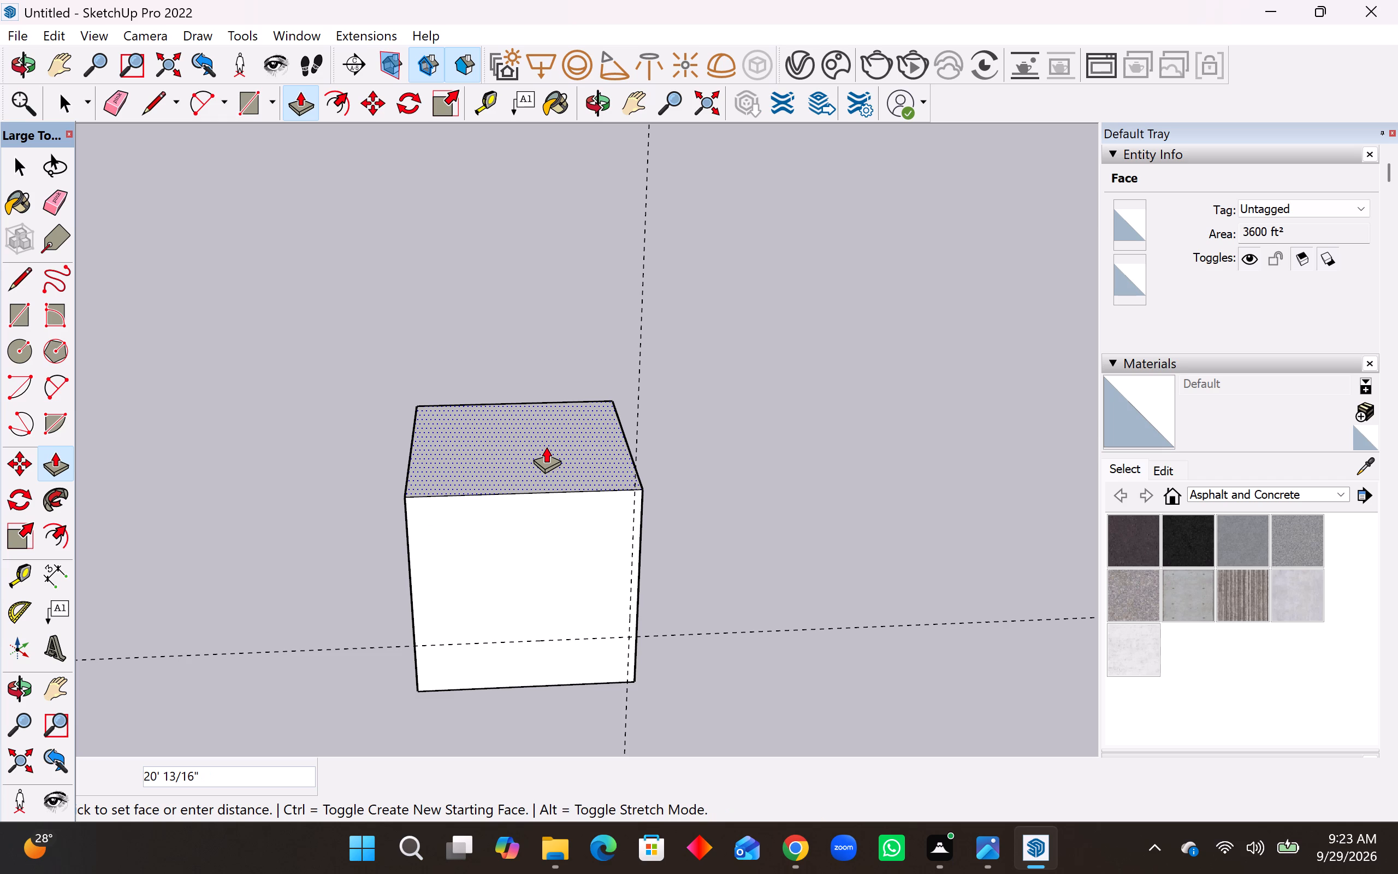
pyautogui.write("20'")
pyautogui.press('Return')
pyautogui.press('space')
# Delete the horizontal guide line that crosses the lower part of the block's front face.
pyautogui.moveTo(578, 548); pyautogui.dragTo(563, 512, button='middle')
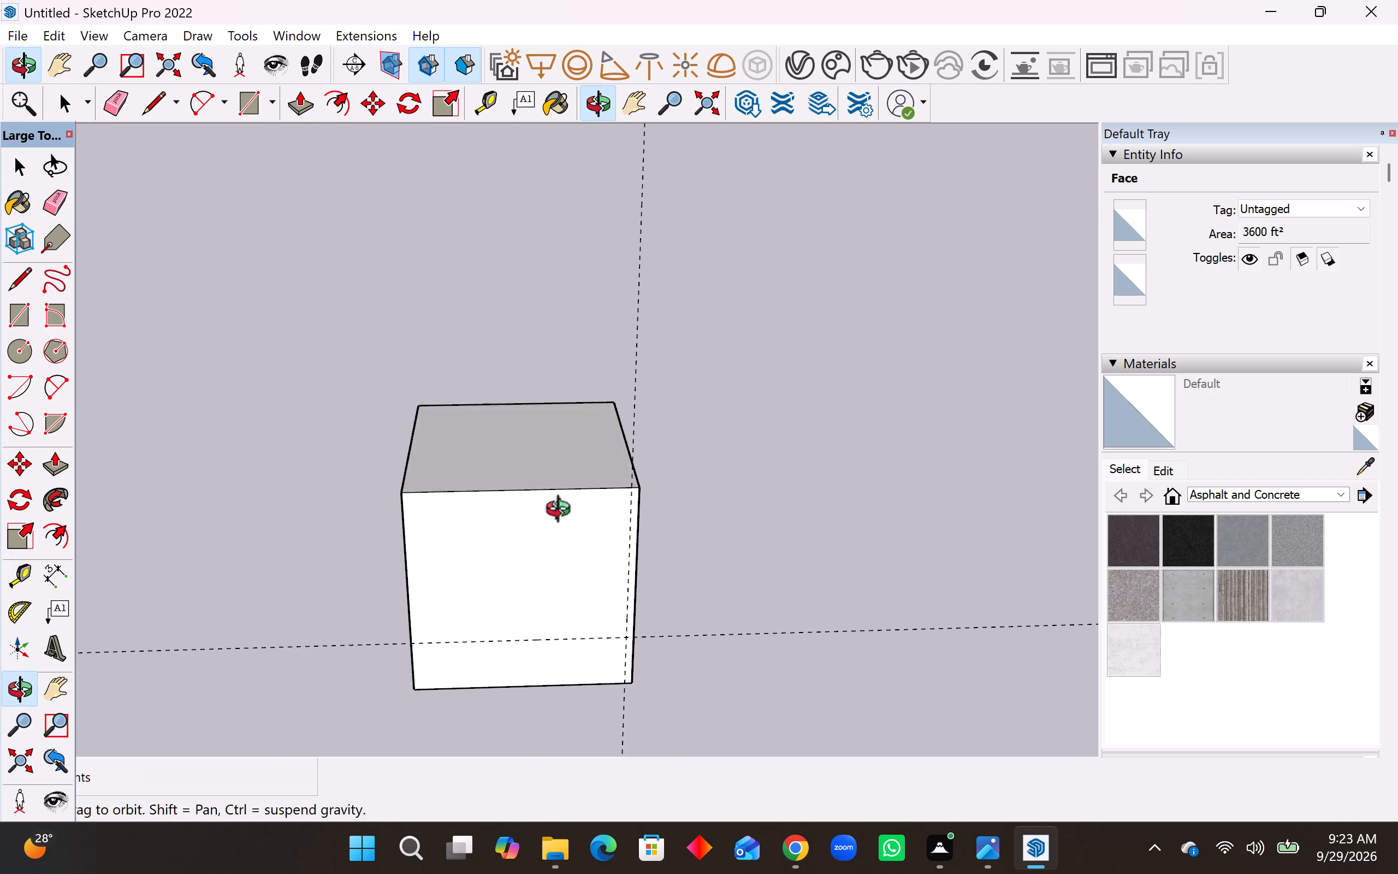
pyautogui.moveTo(563, 512); pyautogui.dragTo(559, 460, button='middle')
pyautogui.scroll(4, 572, 550)
pyautogui.moveTo(602, 592); pyautogui.dragTo(602, 529, button='middle')
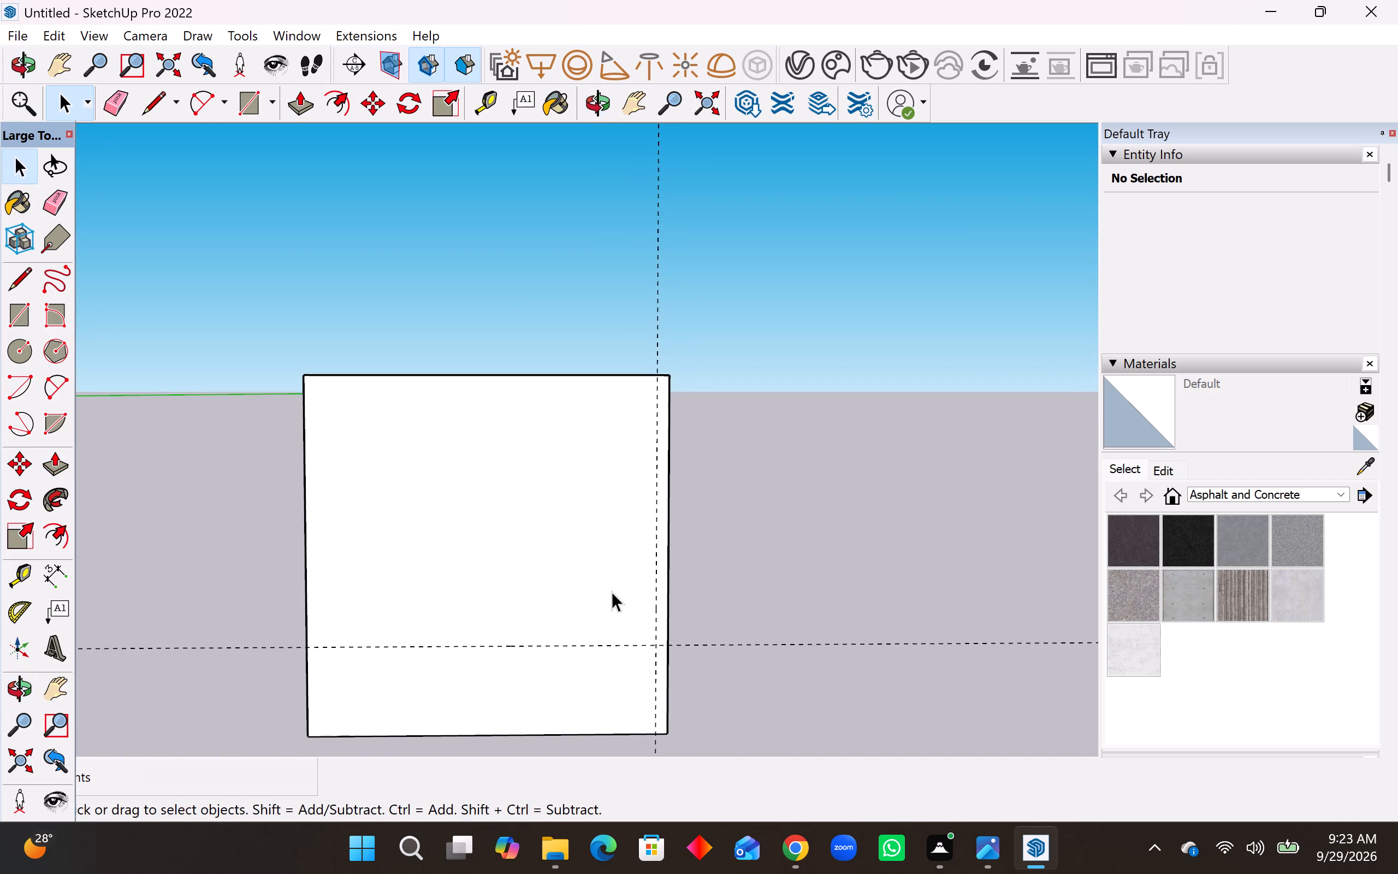
pyautogui.scroll(2, 612, 592)
pyautogui.scroll(-2, 783, 581)
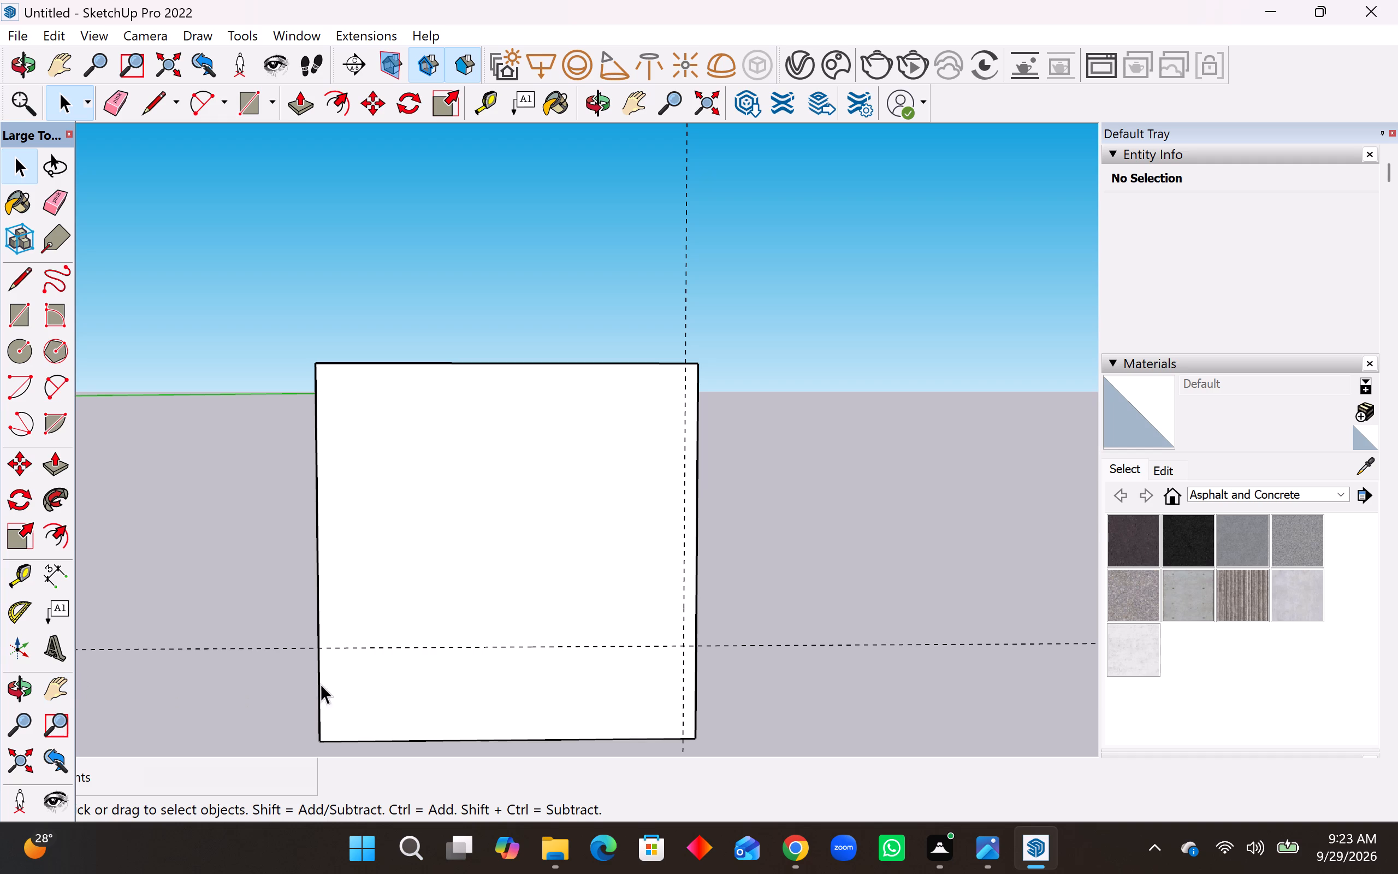
pyautogui.click(434, 645)
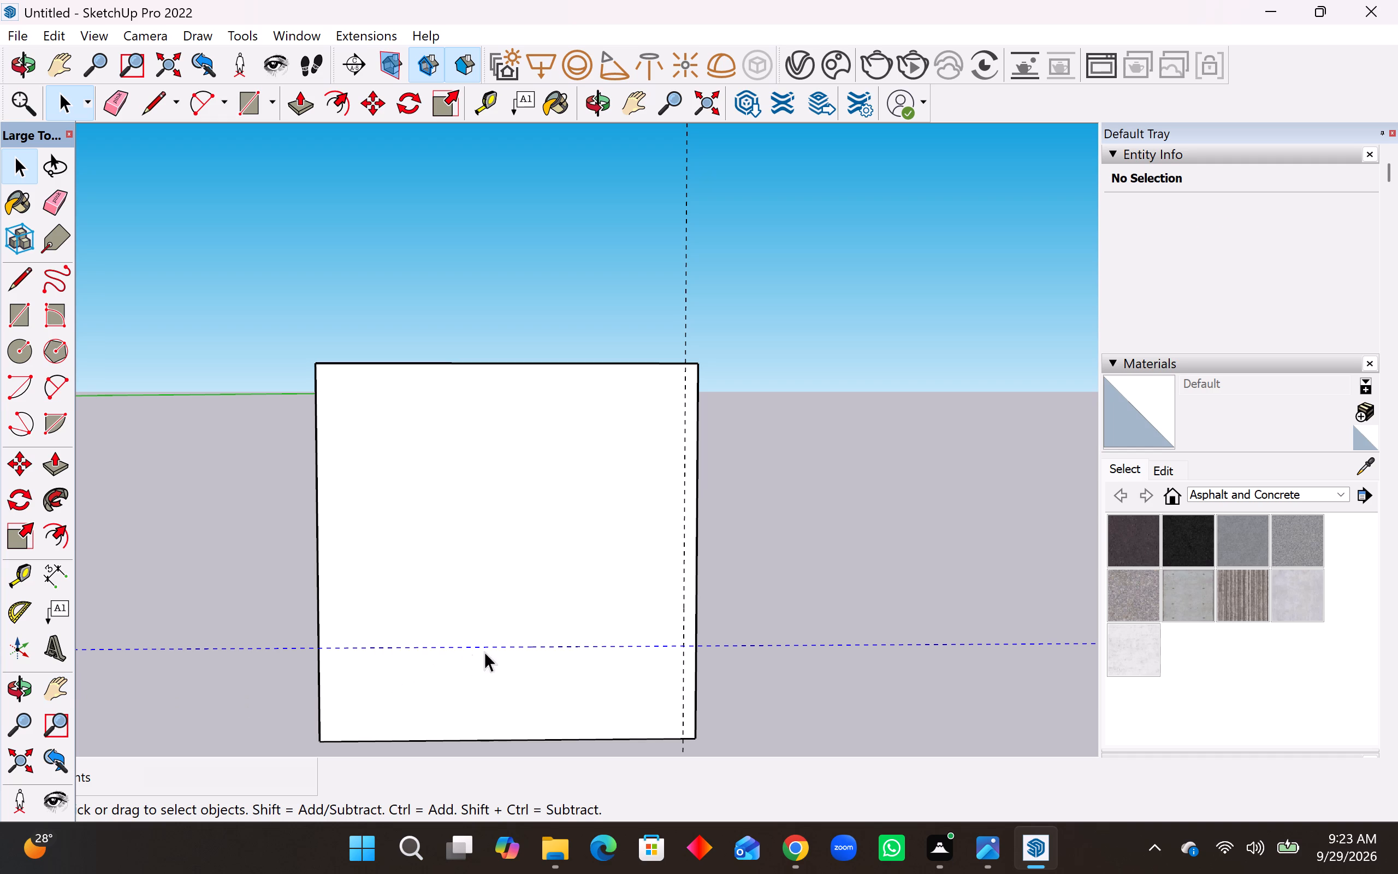
pyautogui.press('Delete')
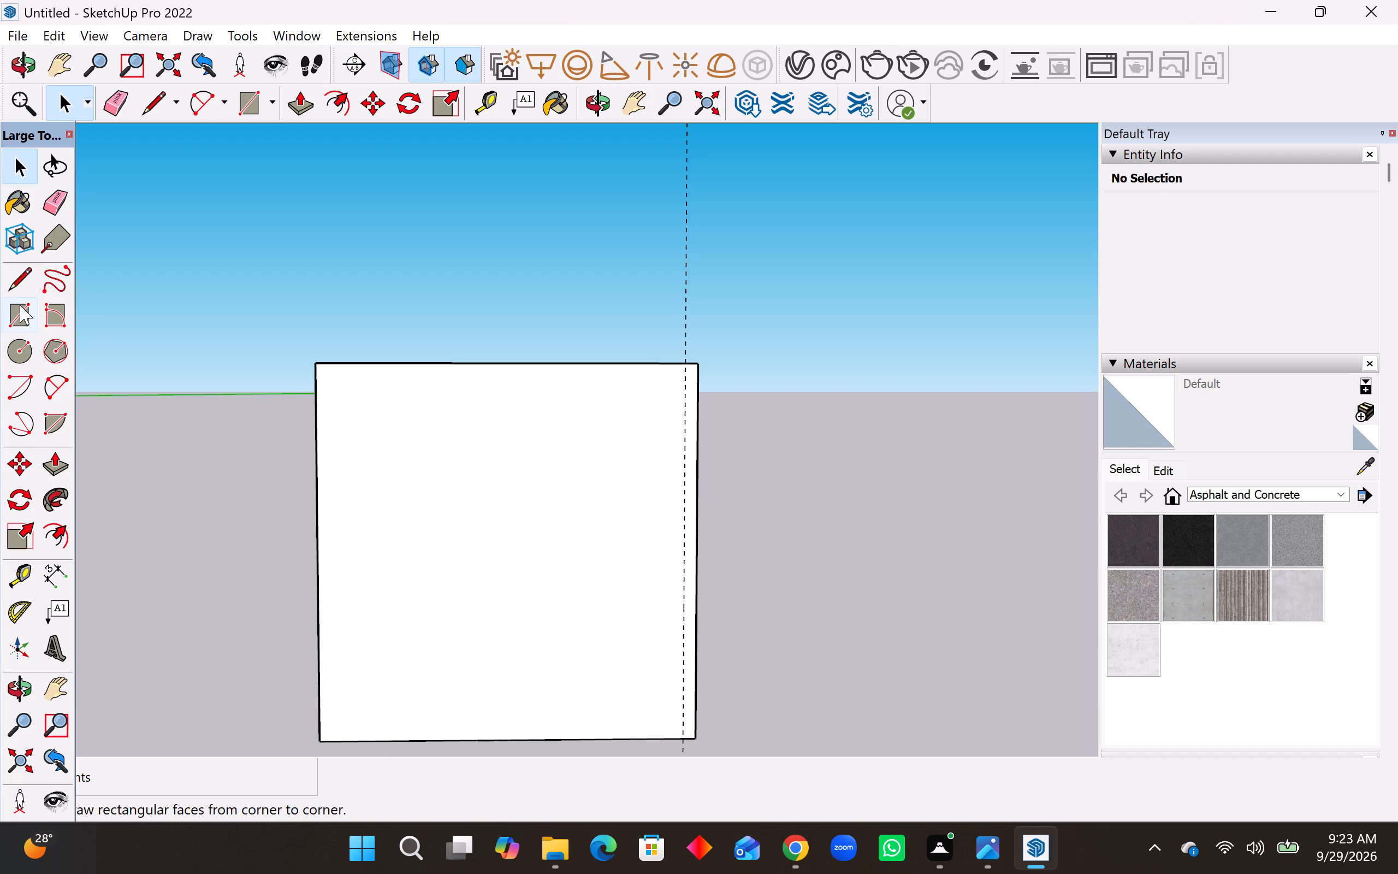
# Place a horizontal guide line 20' above the bottom edge of the block's front face.
pyautogui.click(21, 580)
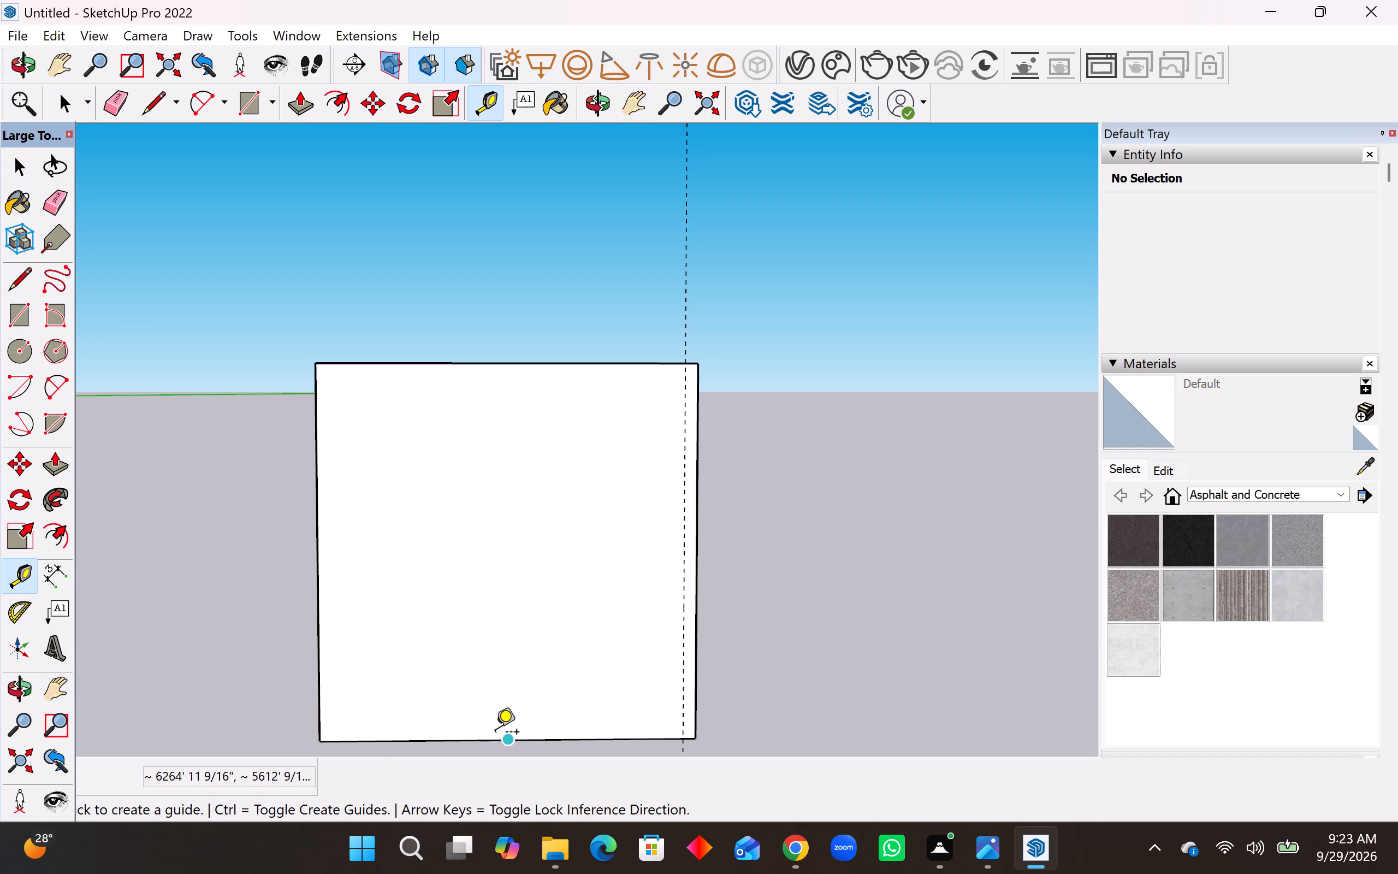
pyautogui.click(531, 739)
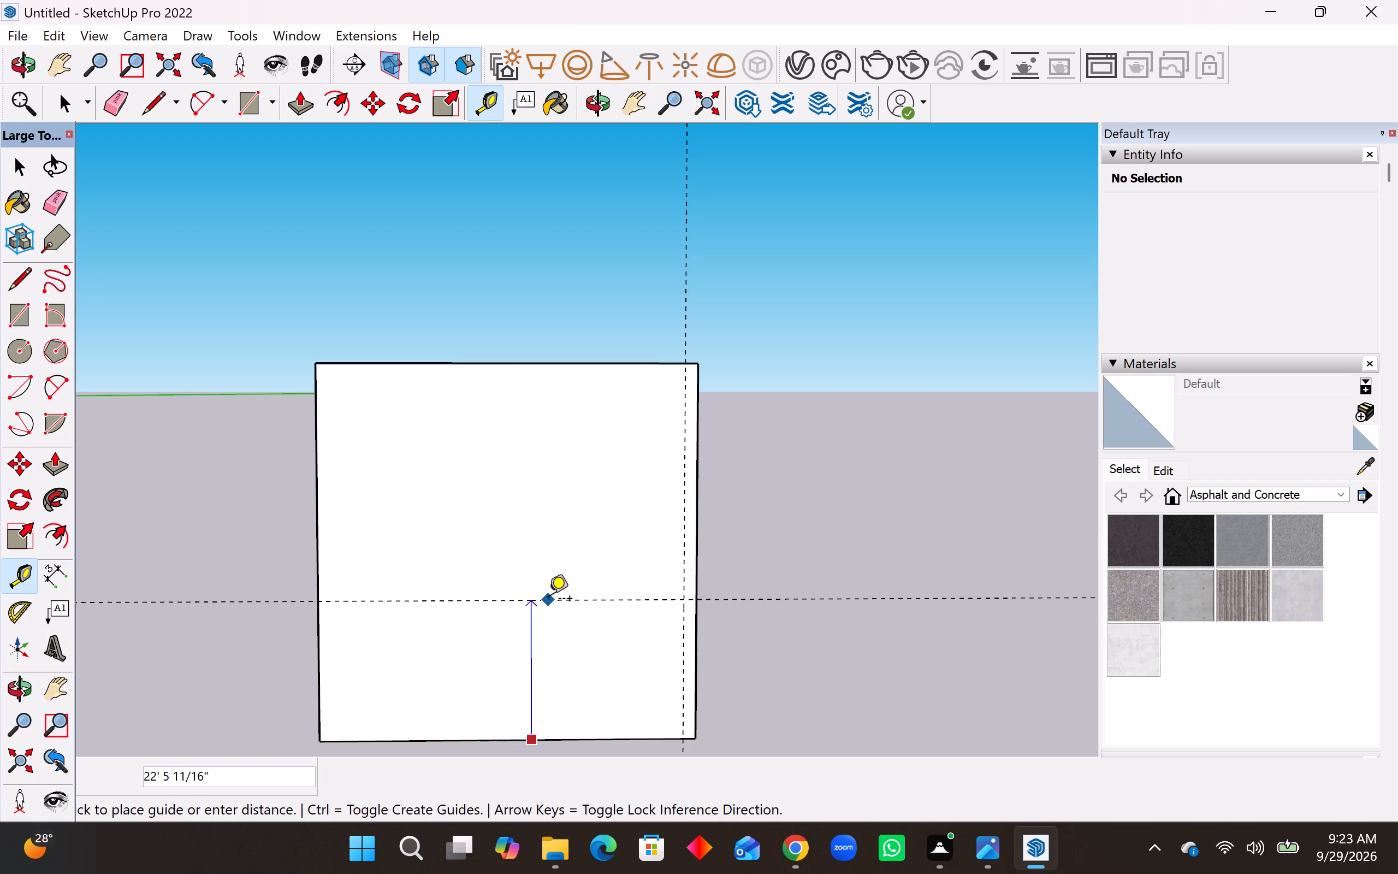
pyautogui.write("20'")
pyautogui.press('Return')
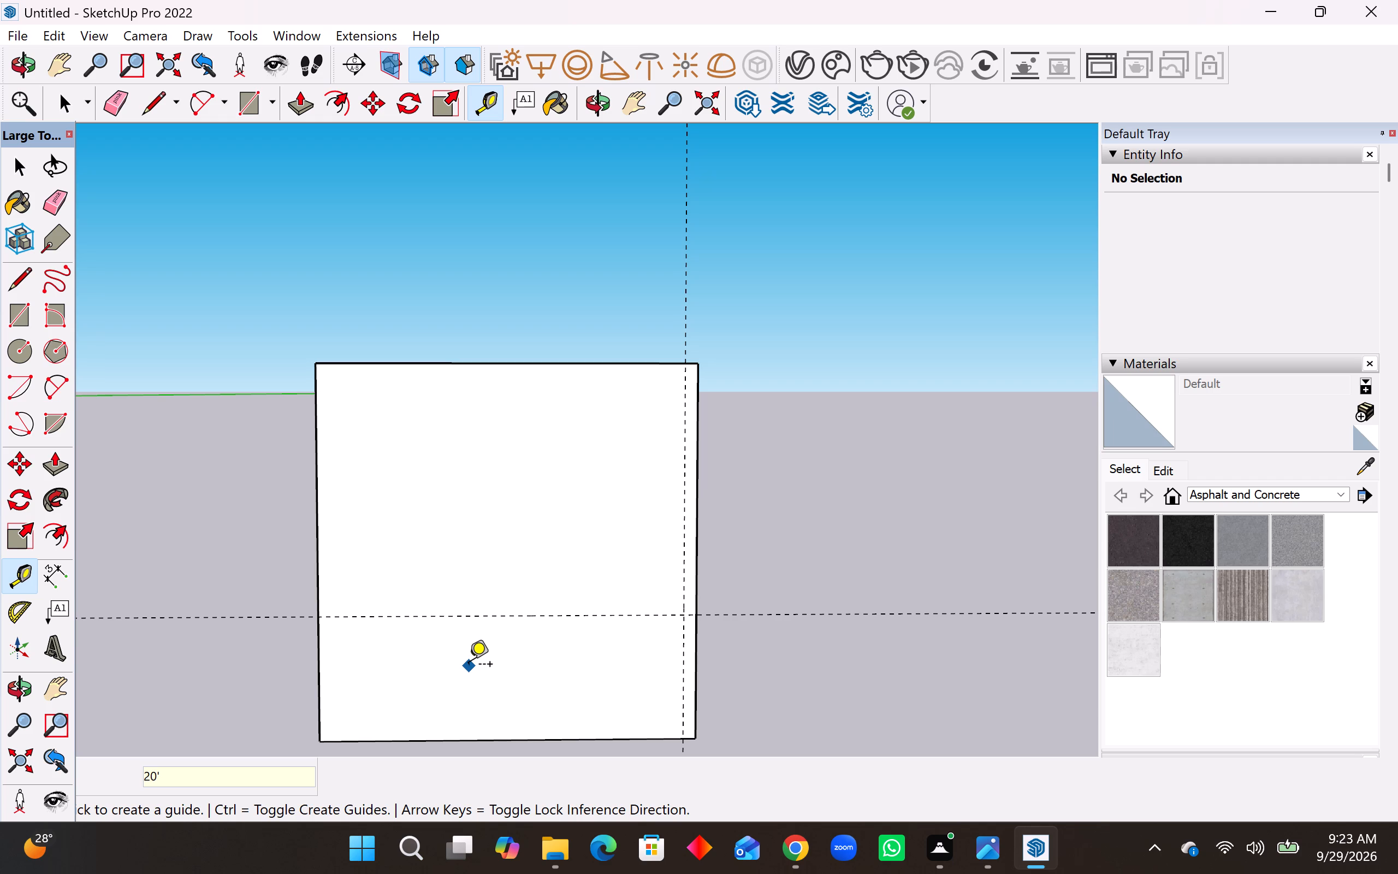
# Push/Pull the block's left side face inward by 10'.
pyautogui.scroll(-3, 528, 577)
pyautogui.scroll(5, 513, 685)
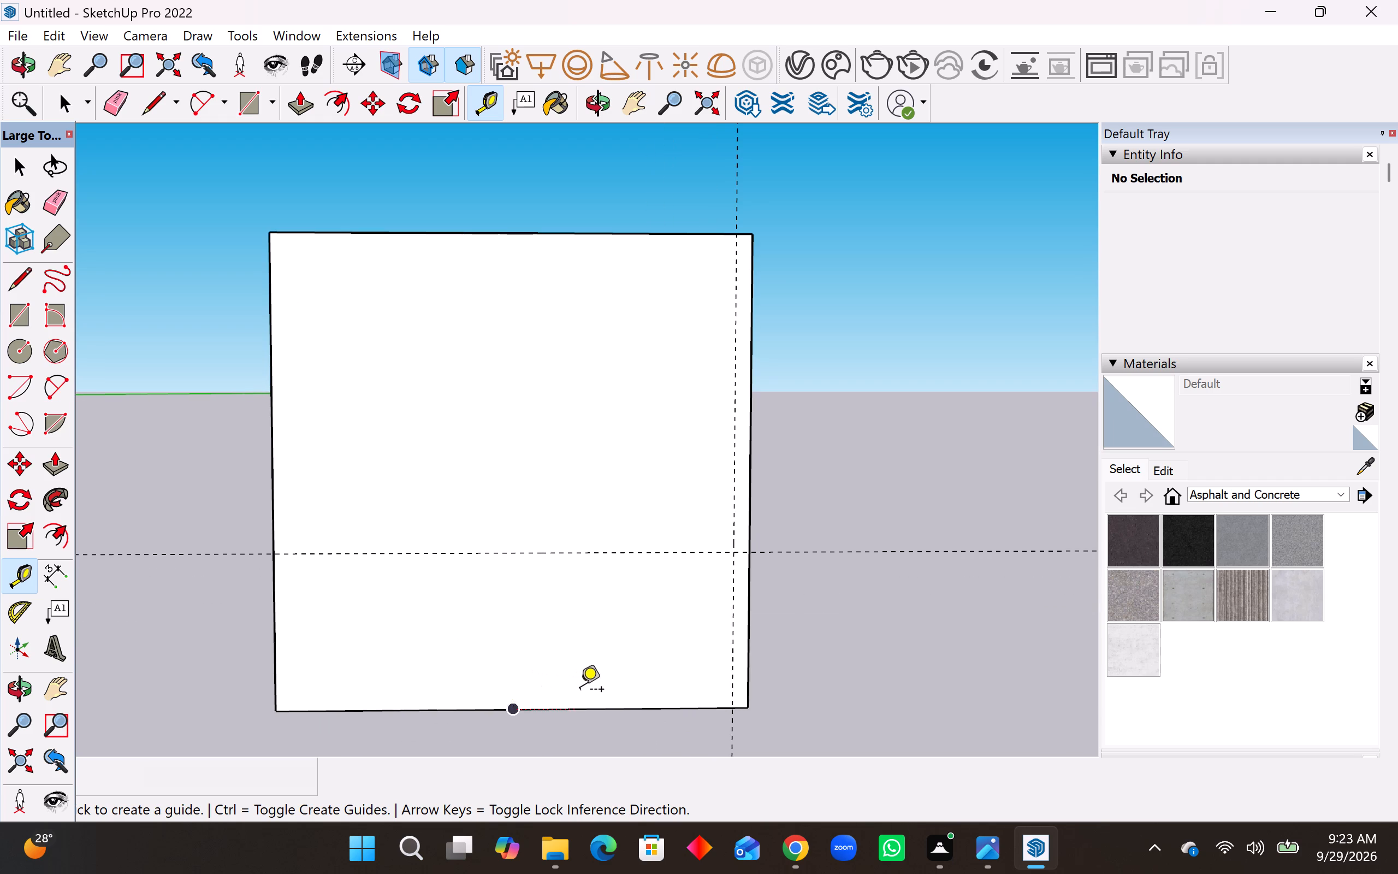
pyautogui.scroll(1, 582, 691)
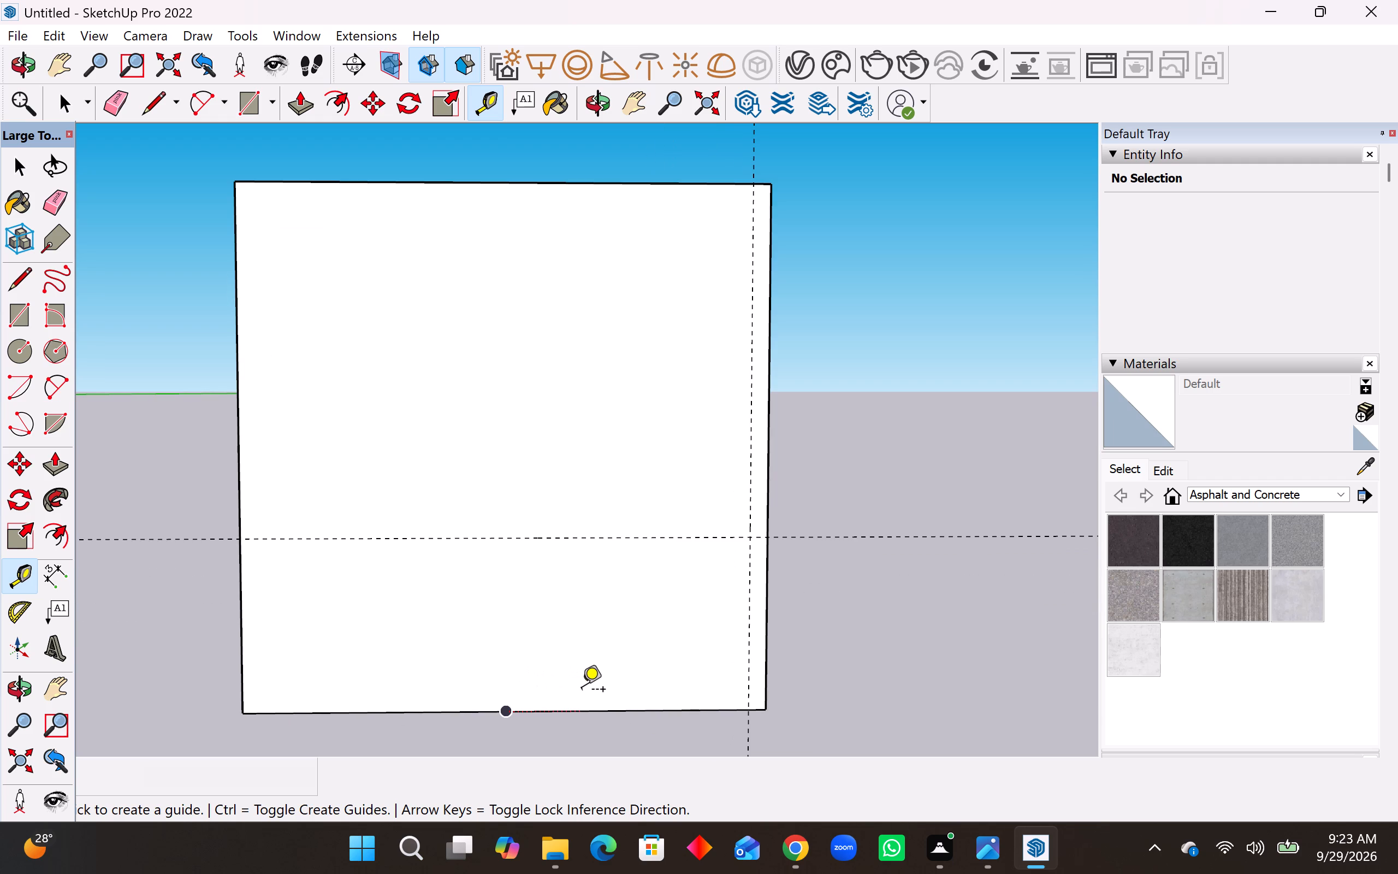
pyautogui.moveTo(570, 651); pyautogui.dragTo(642, 649, button='middle')
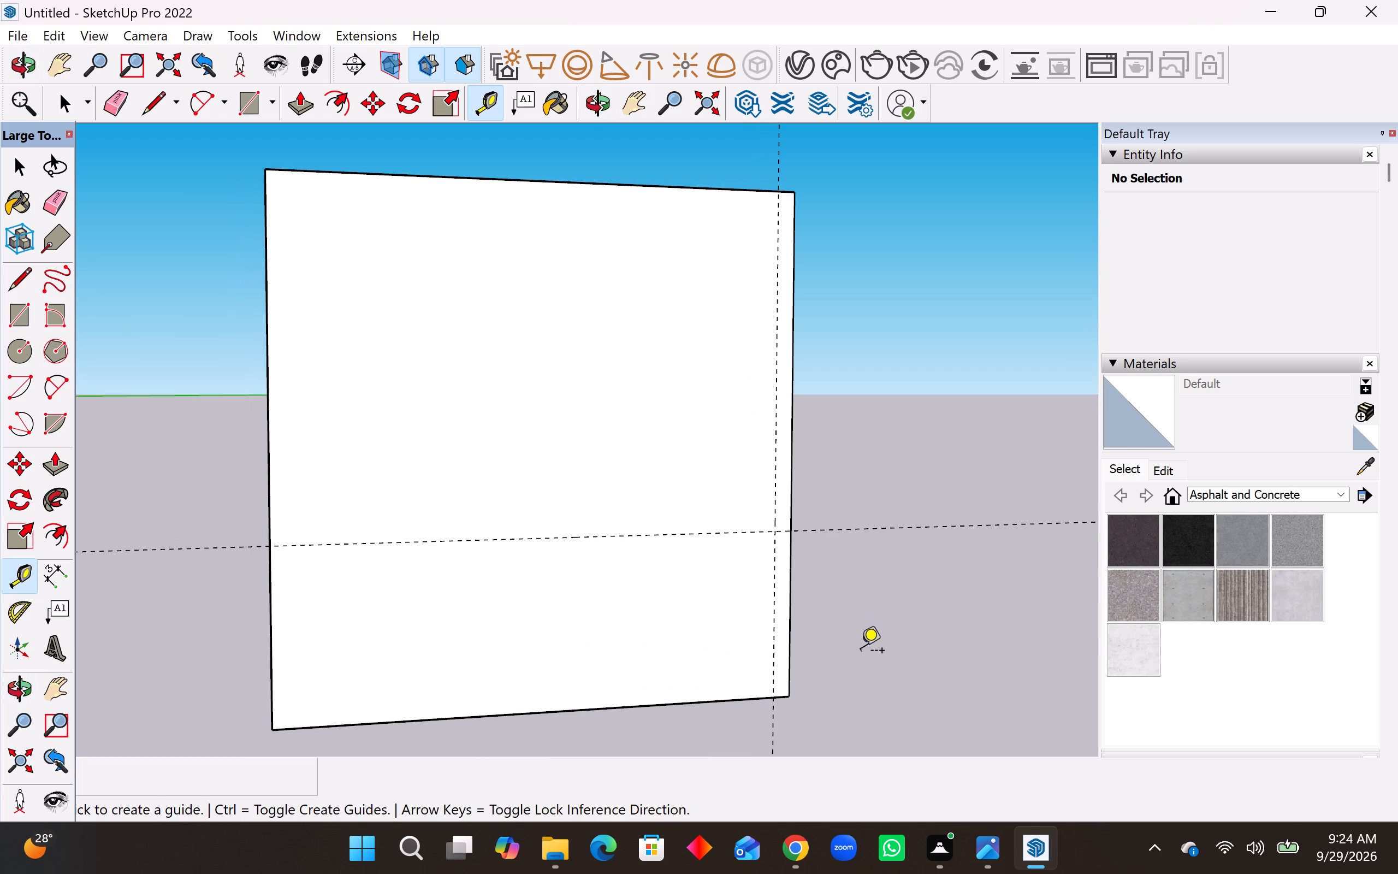
pyautogui.moveTo(719, 623); pyautogui.dragTo(765, 670, button='middle')
pyautogui.moveTo(571, 576); pyautogui.dragTo(572, 565, button='middle')
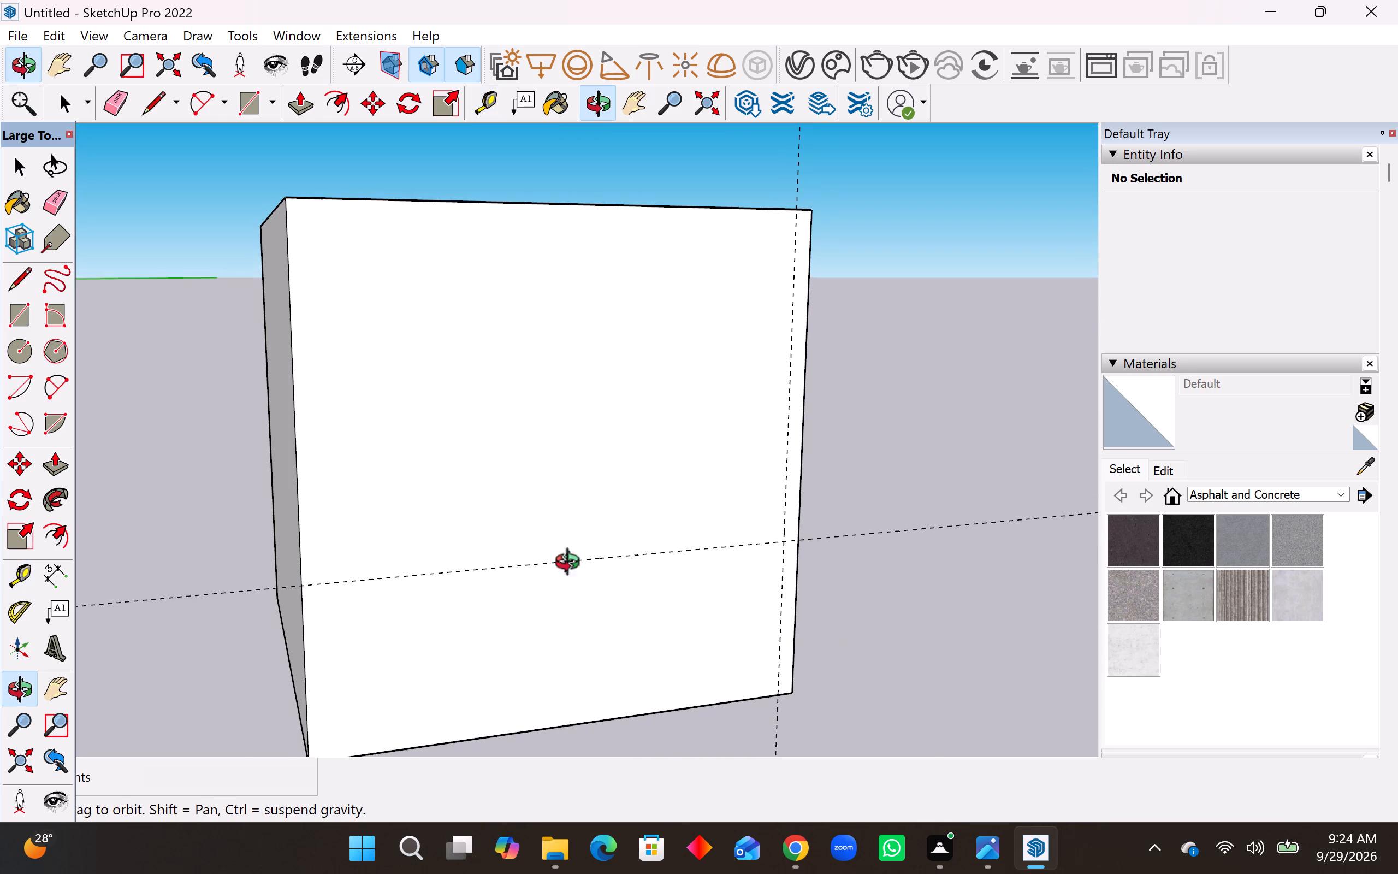
pyautogui.moveTo(572, 565); pyautogui.dragTo(796, 532, button='middle')
pyautogui.click(50, 452)
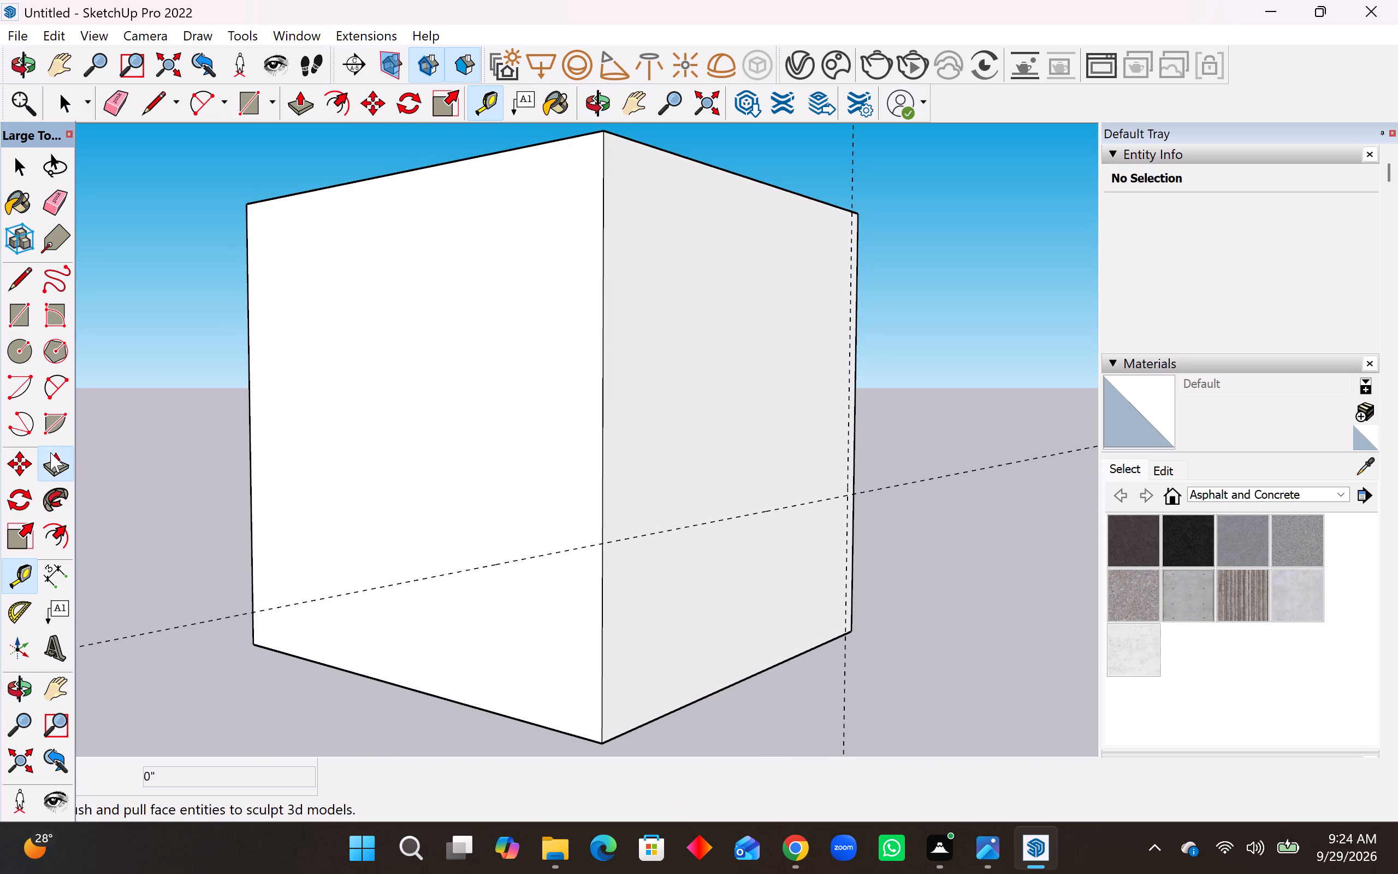
pyautogui.click(418, 483)
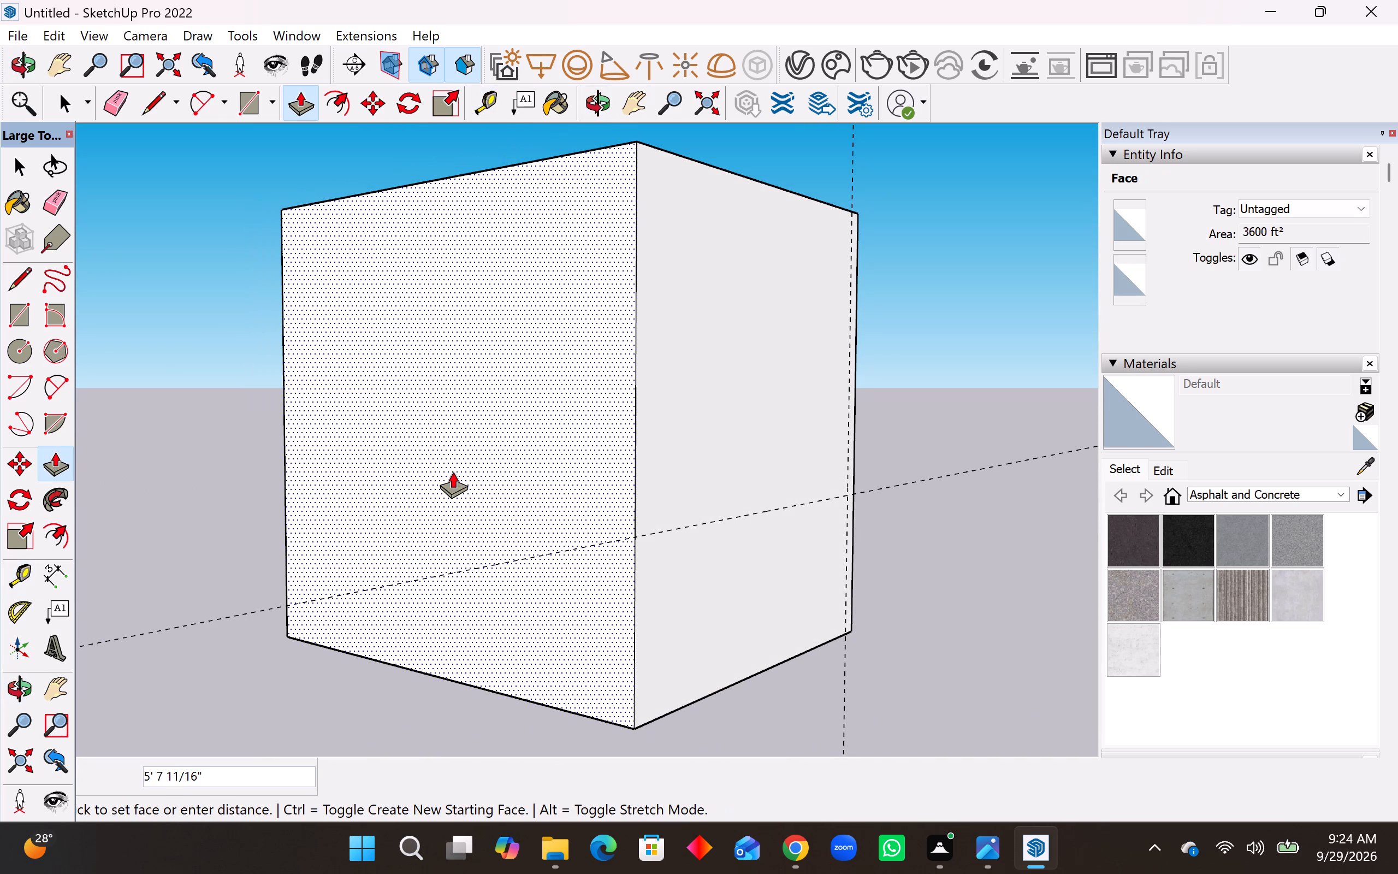
pyautogui.write("10'")
pyautogui.press('Return')
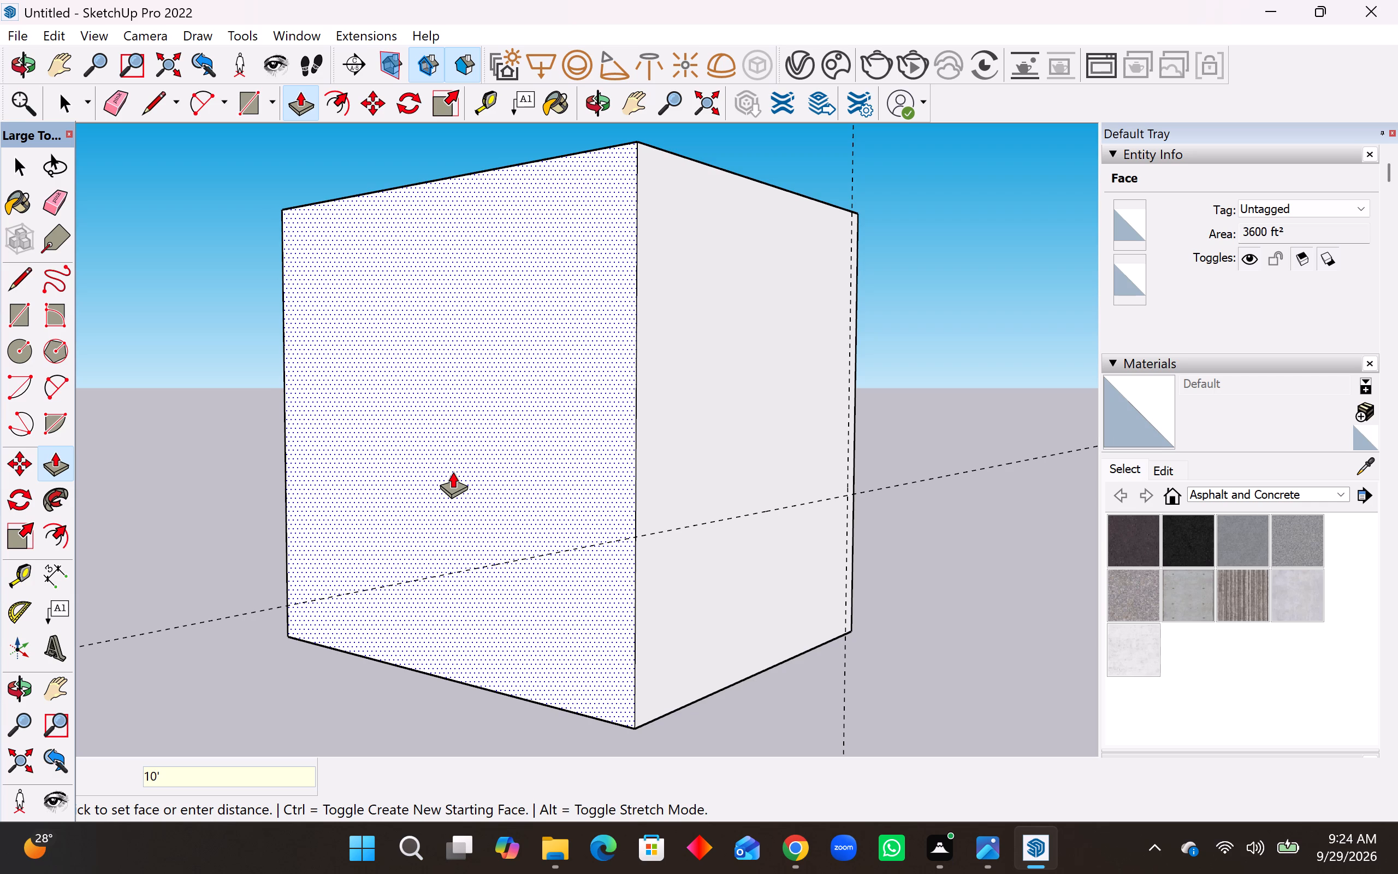
# Measure the width of the block's front face along its bottom edge.
pyautogui.moveTo(677, 533); pyautogui.dragTo(376, 554, button='middle')
pyautogui.moveTo(373, 554); pyautogui.dragTo(363, 553, button='middle')
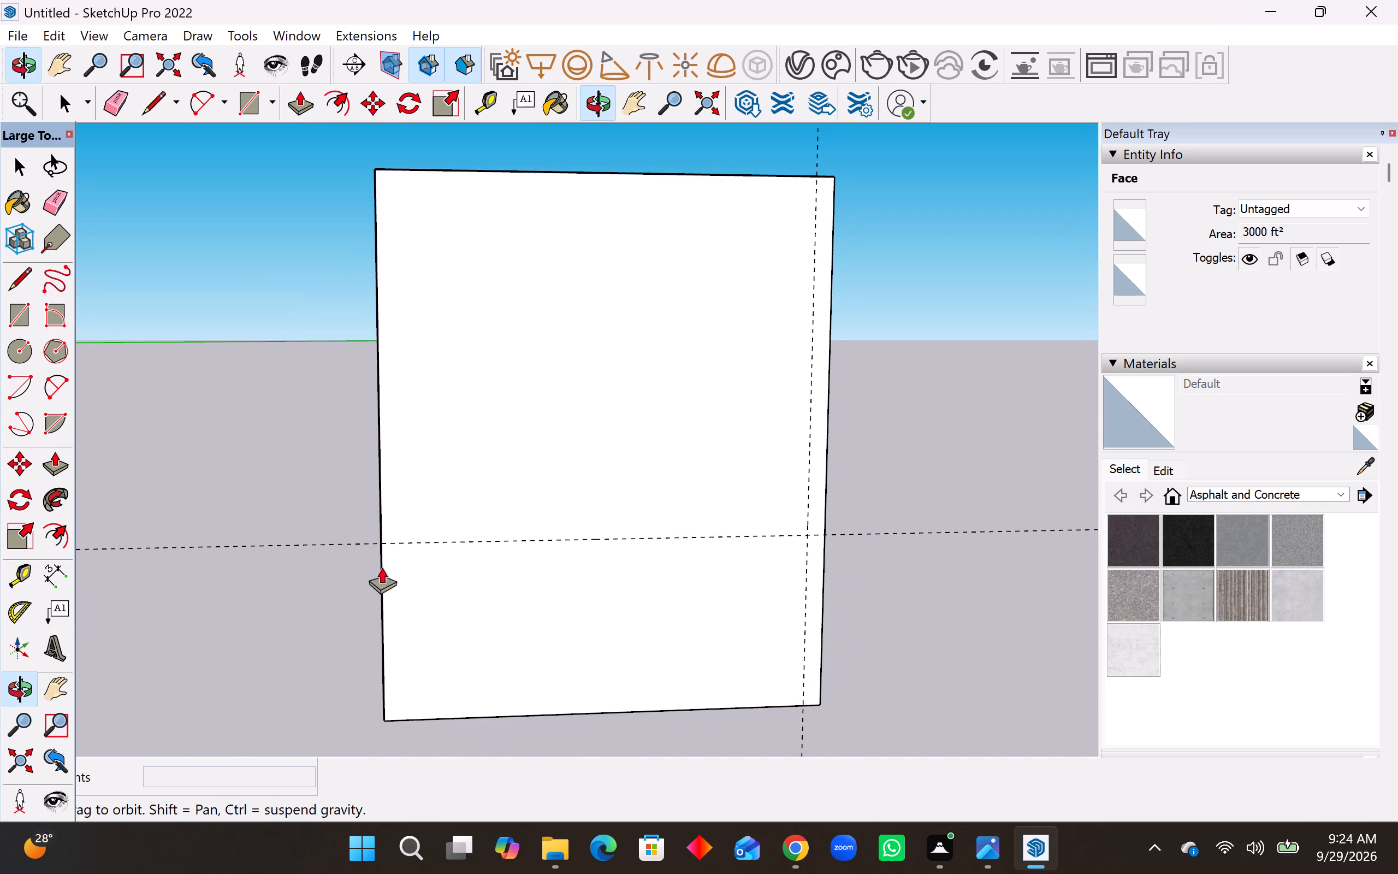
pyautogui.click(56, 564)
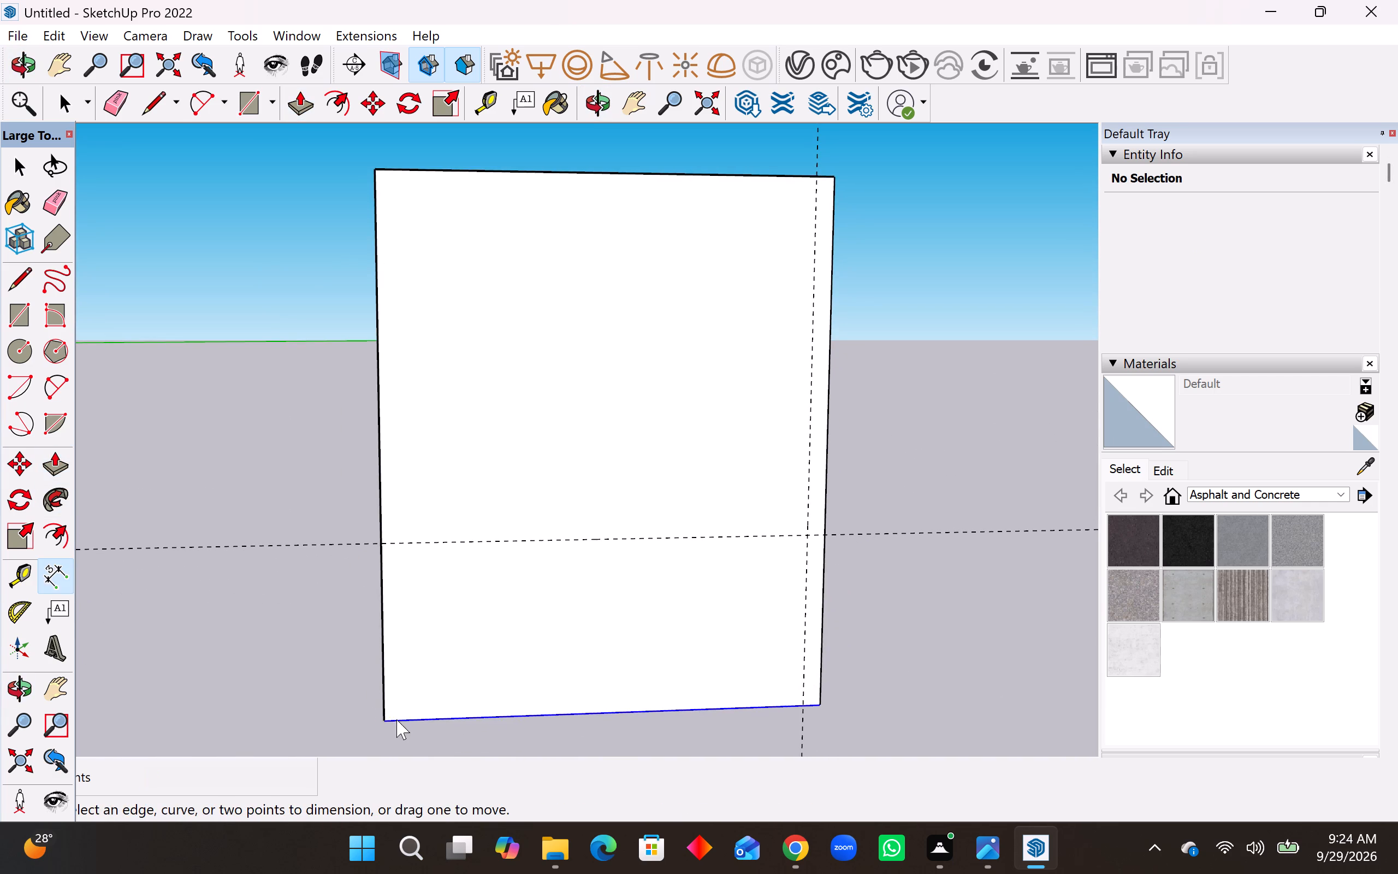
pyautogui.click(386, 718)
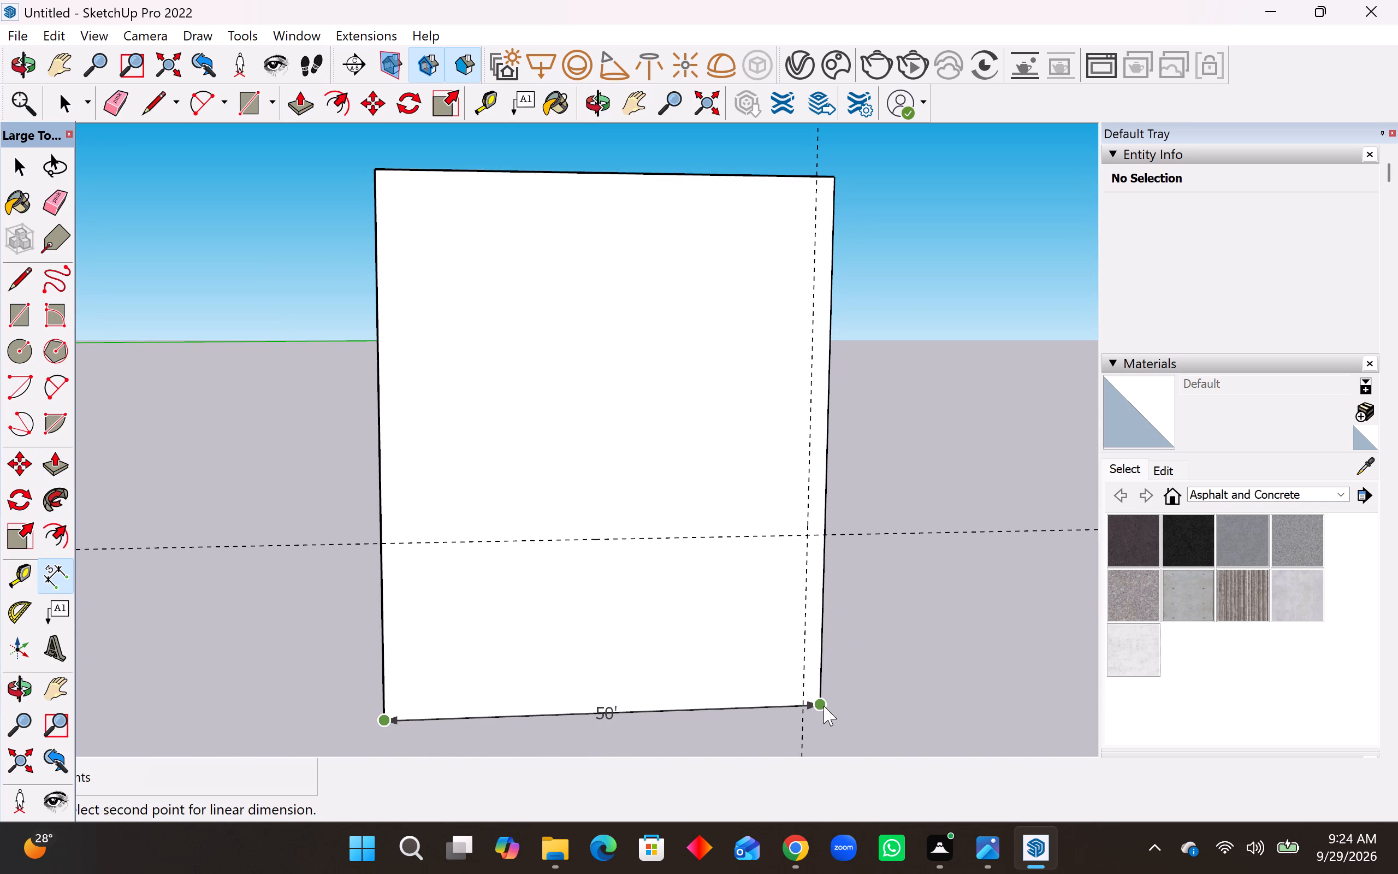
pyautogui.press('Escape')
pyautogui.scroll(-1, 668, 553)
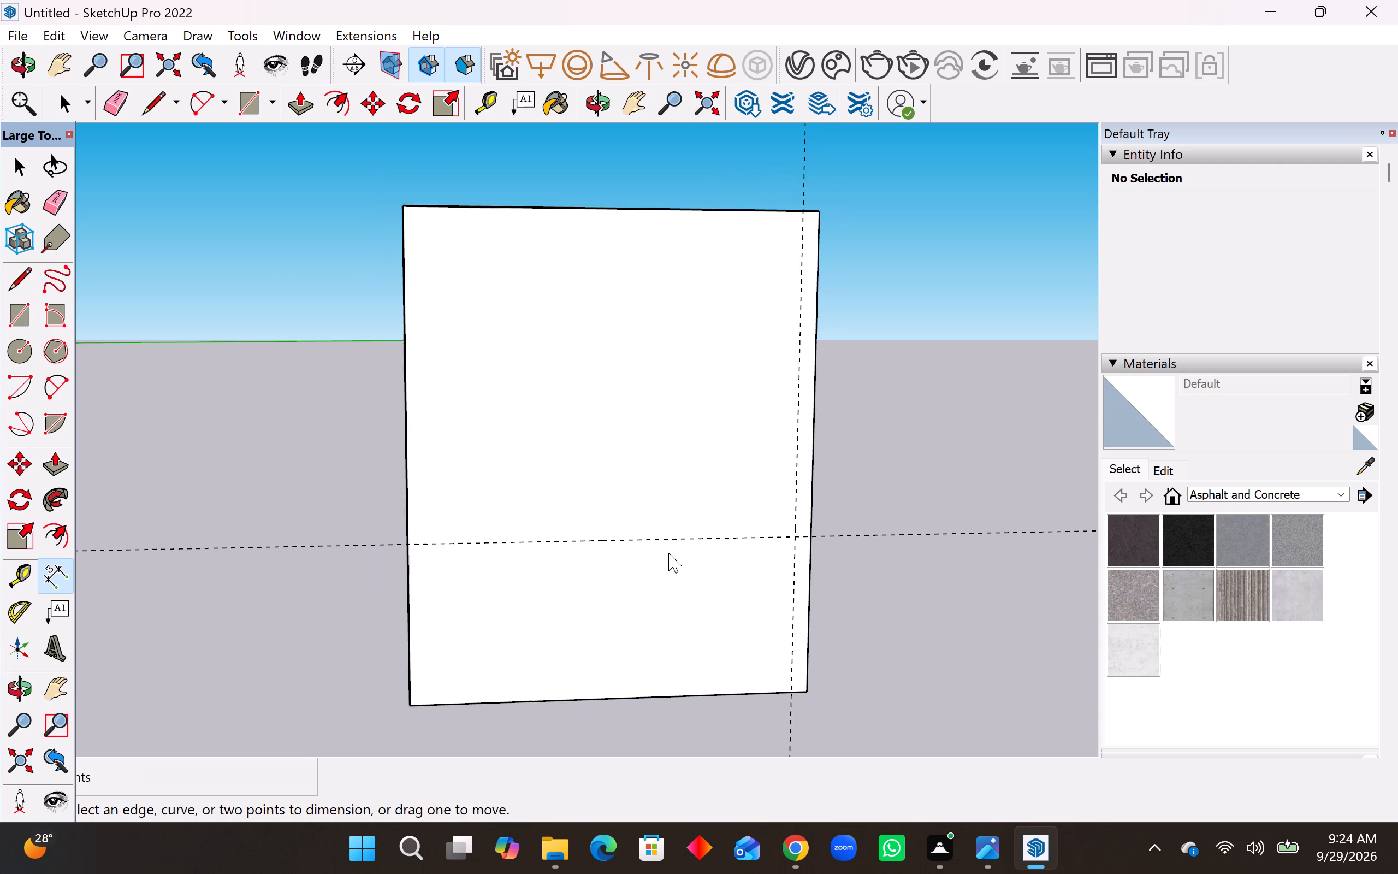
pyautogui.scroll(-1, 668, 553)
pyautogui.scroll(2, 751, 594)
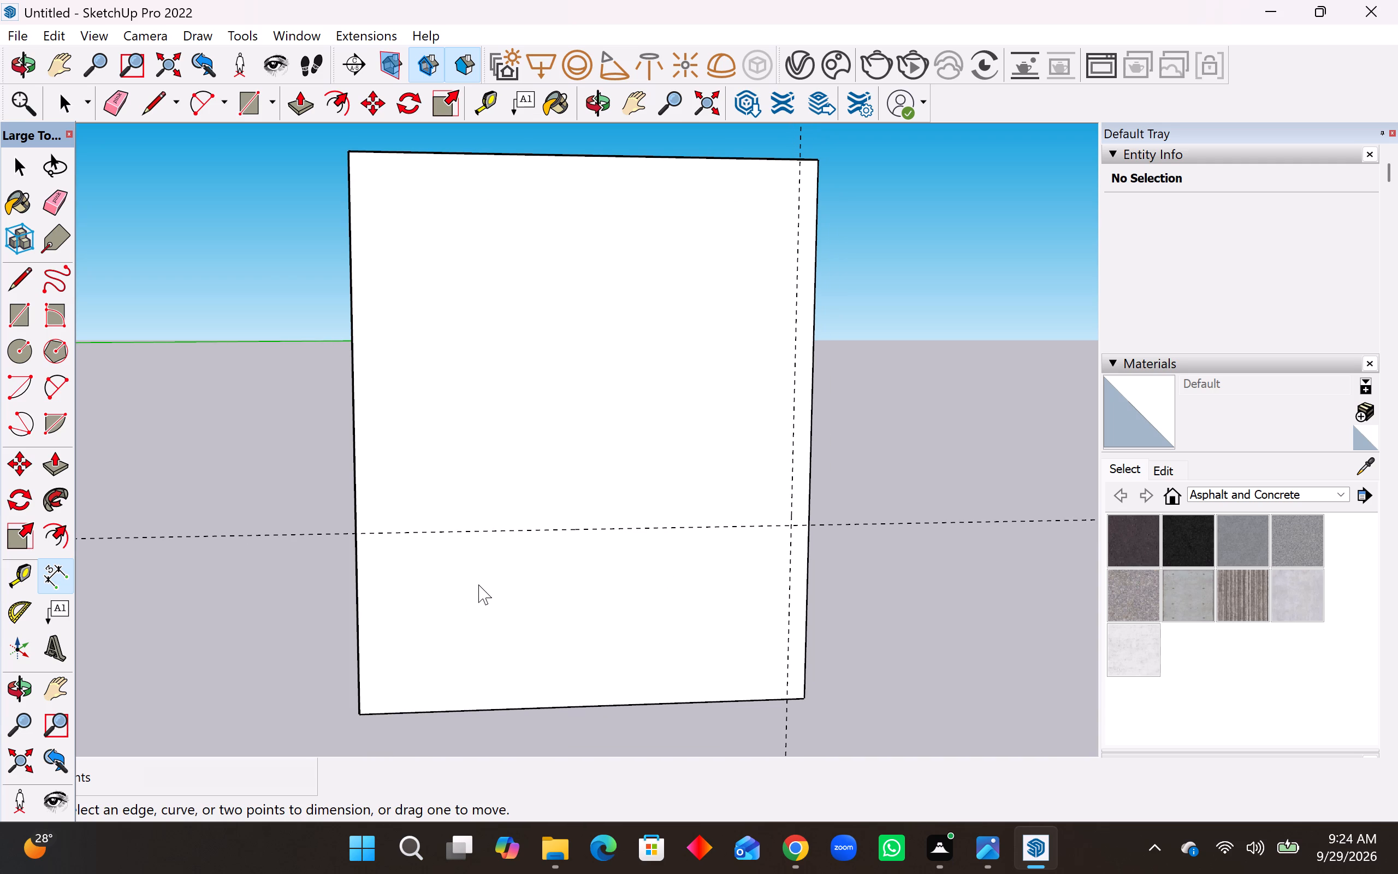
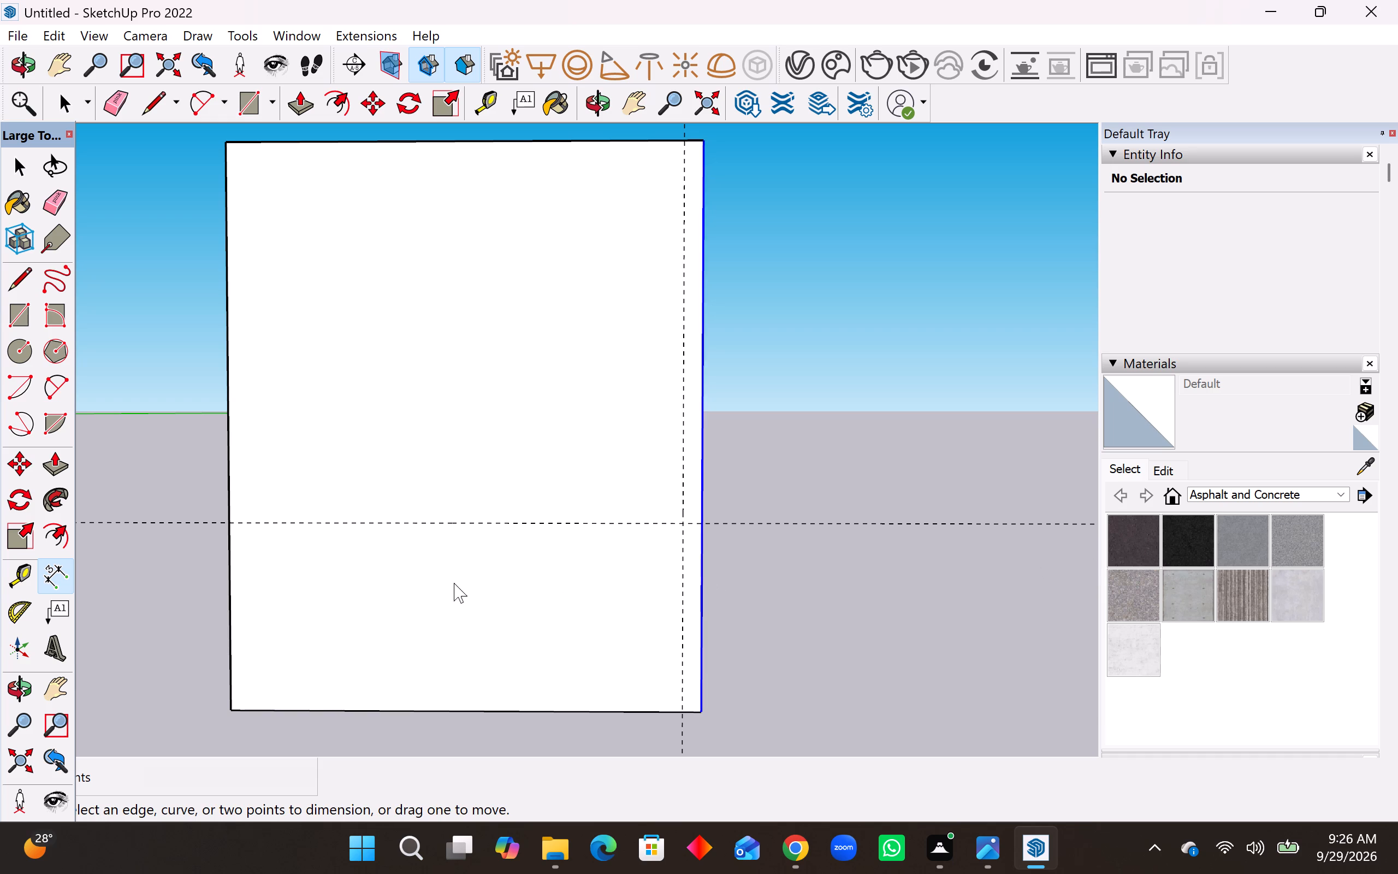
# Place a second horizontal guide line 20' above the existing horizontal guide on the block's front face.
pyautogui.click(22, 582)
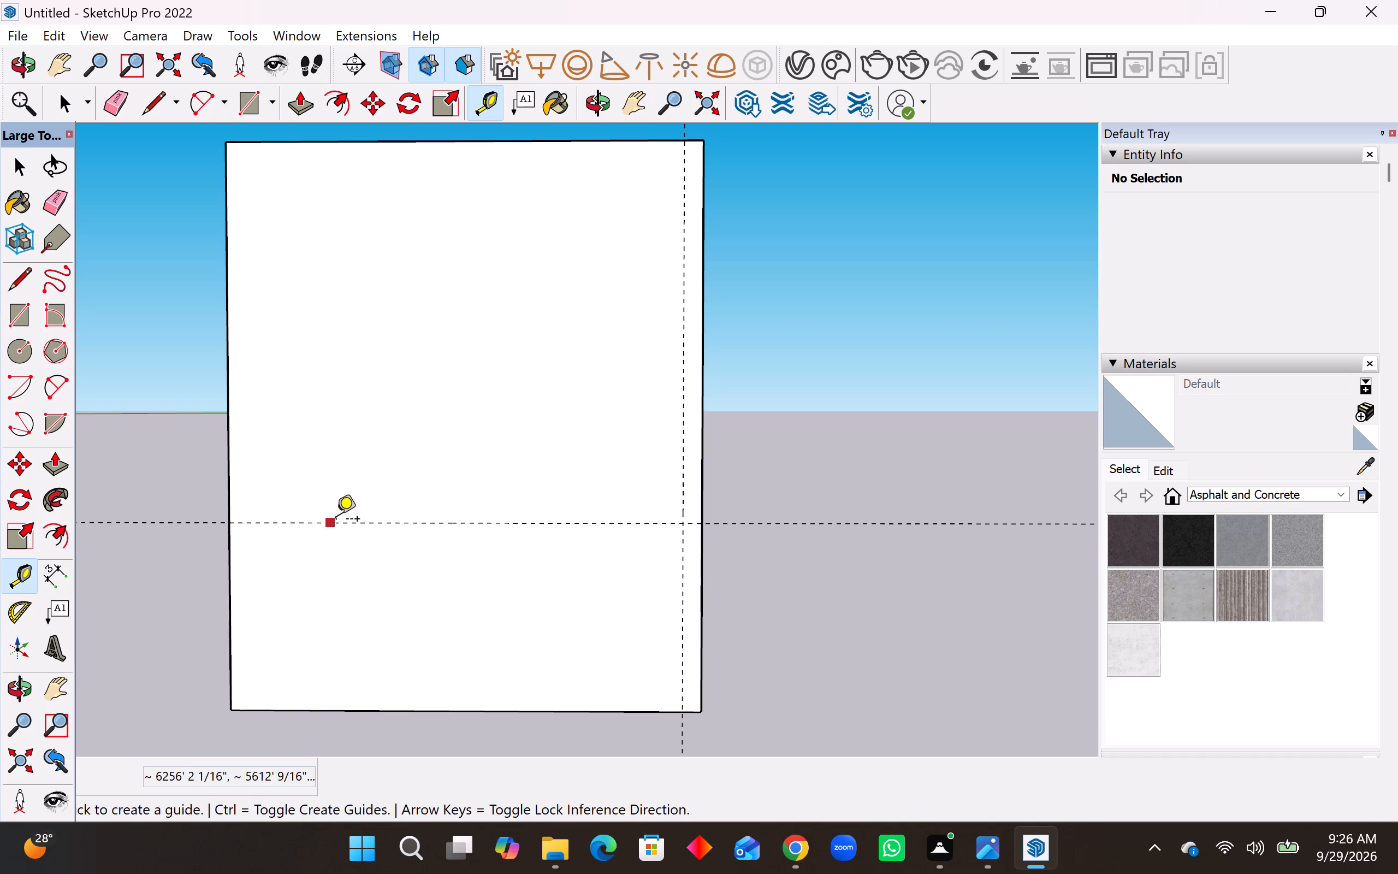
pyautogui.click(336, 521)
pyautogui.write("20'")
pyautogui.press('Return')
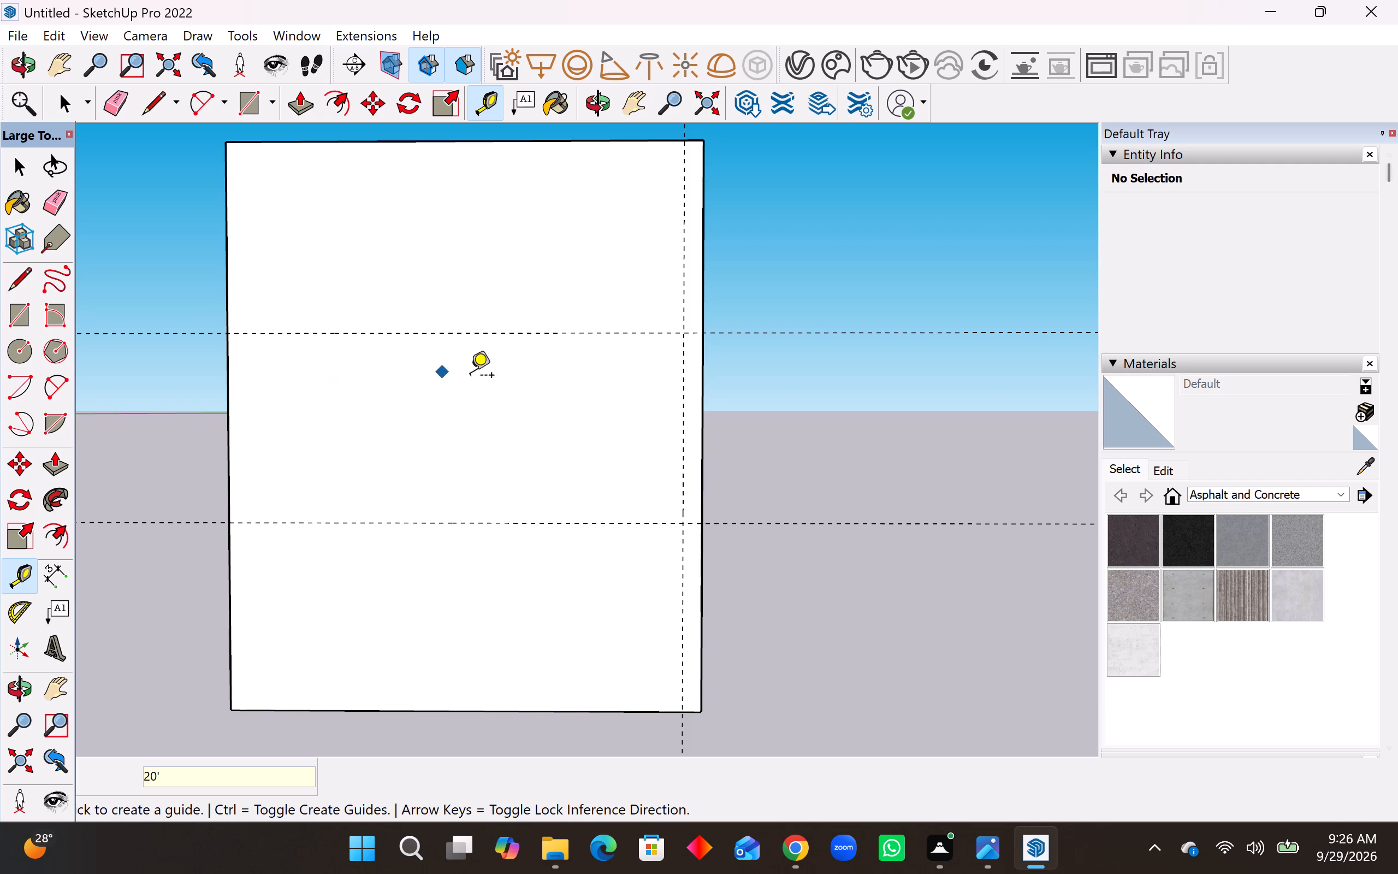
# Draw a full-width rectangle on the front face from its bottom-left corner up to the lower guide, 20' high.
pyautogui.scroll(-3, 475, 599)
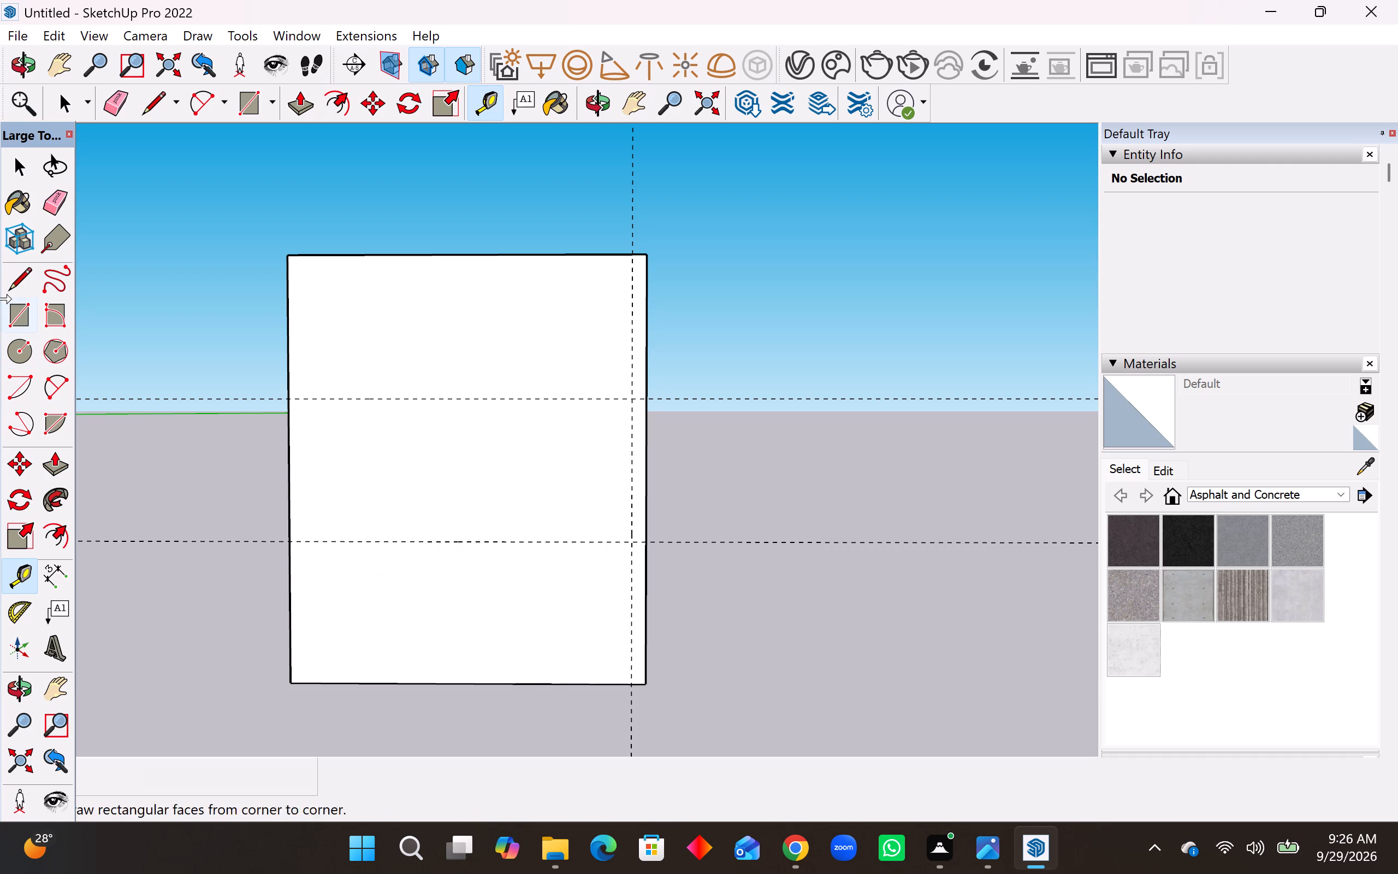
pyautogui.click(25, 326)
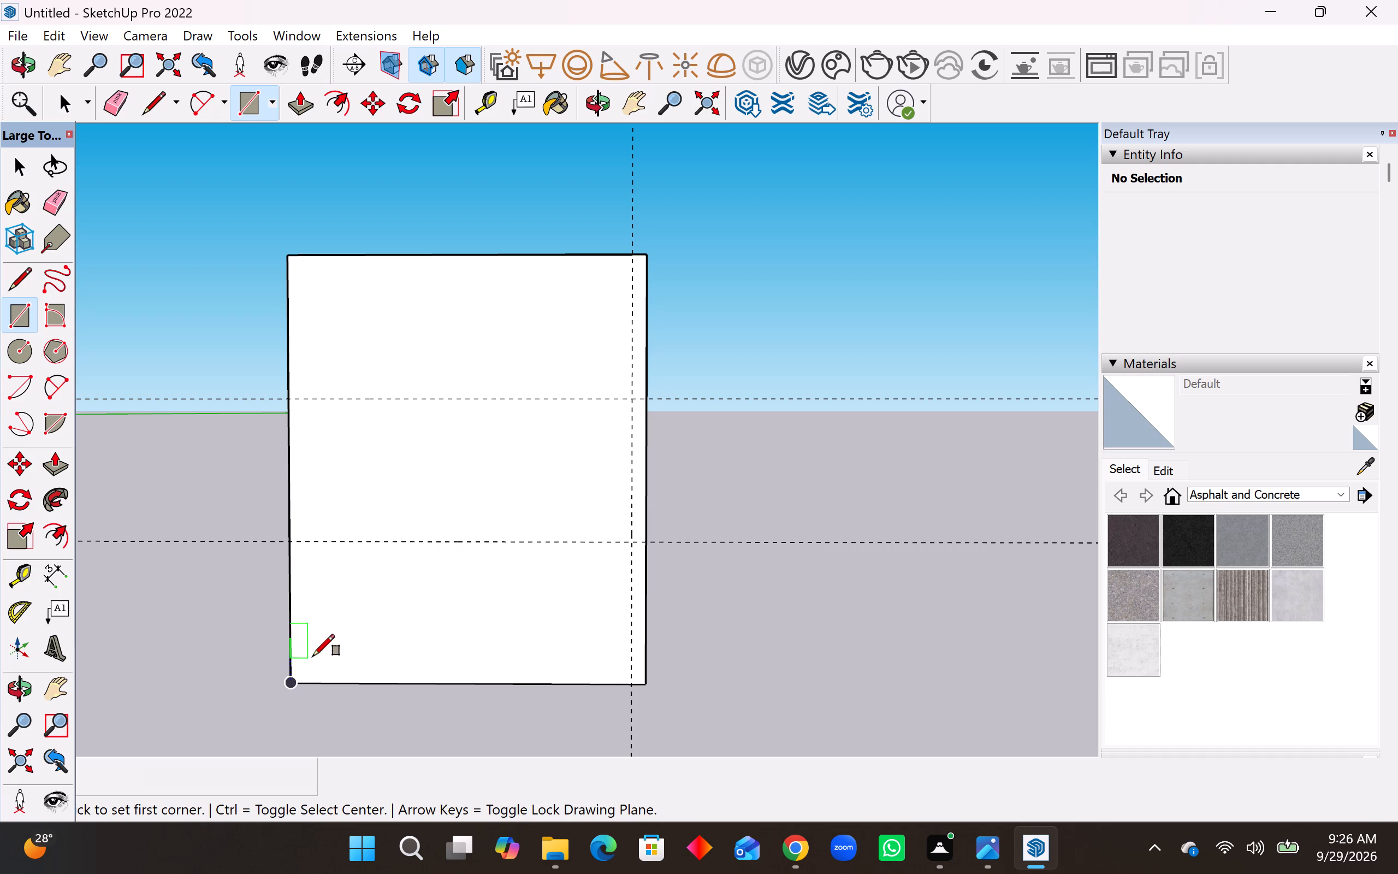
pyautogui.click(293, 684)
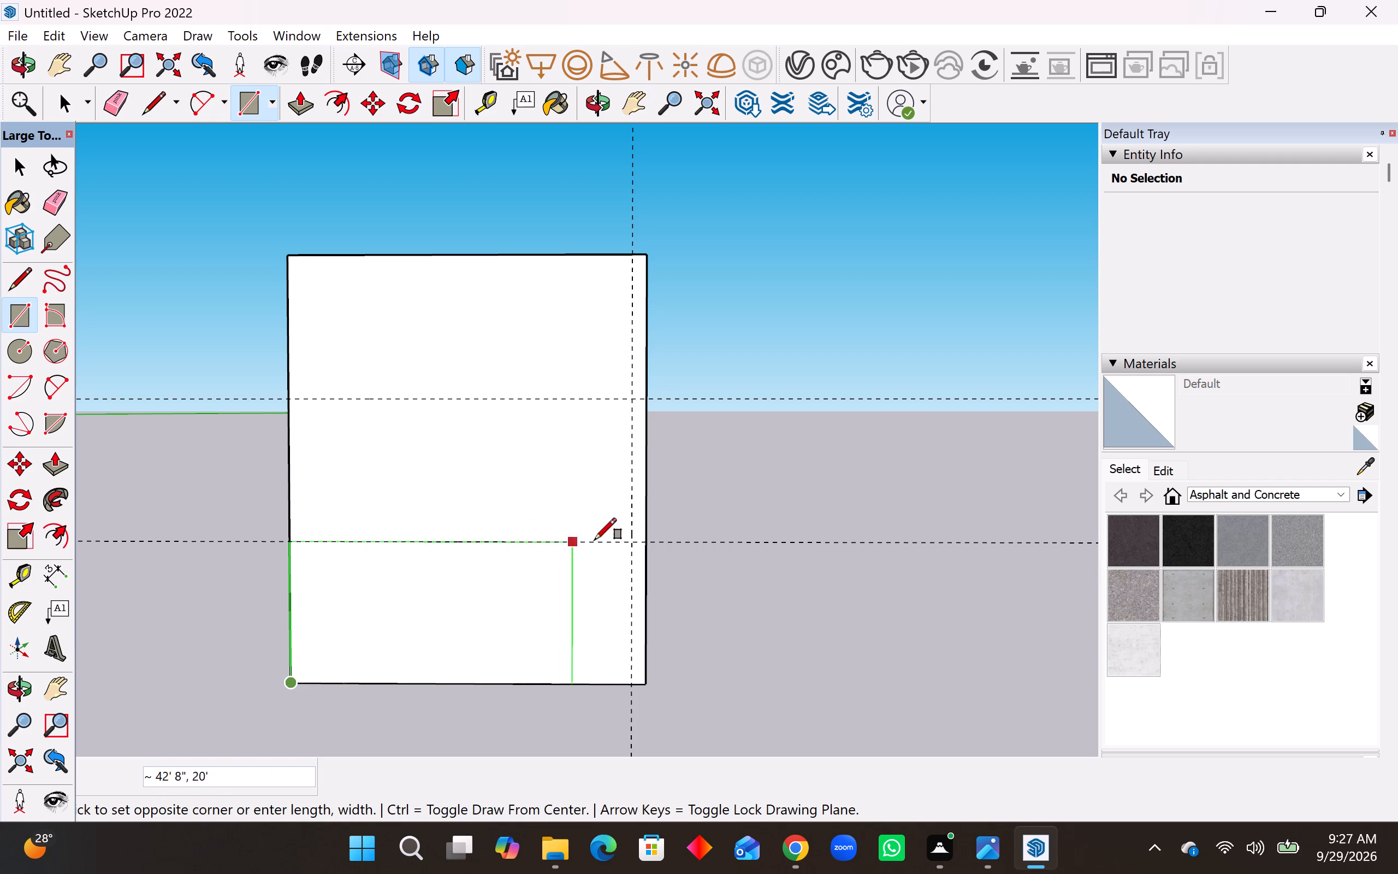
pyautogui.click(647, 540)
# Draw a 2' by 20' rectangle between the vertical guide and the right edge of the front face's lower band.
pyautogui.moveTo(546, 660); pyautogui.dragTo(574, 660, button='middle')
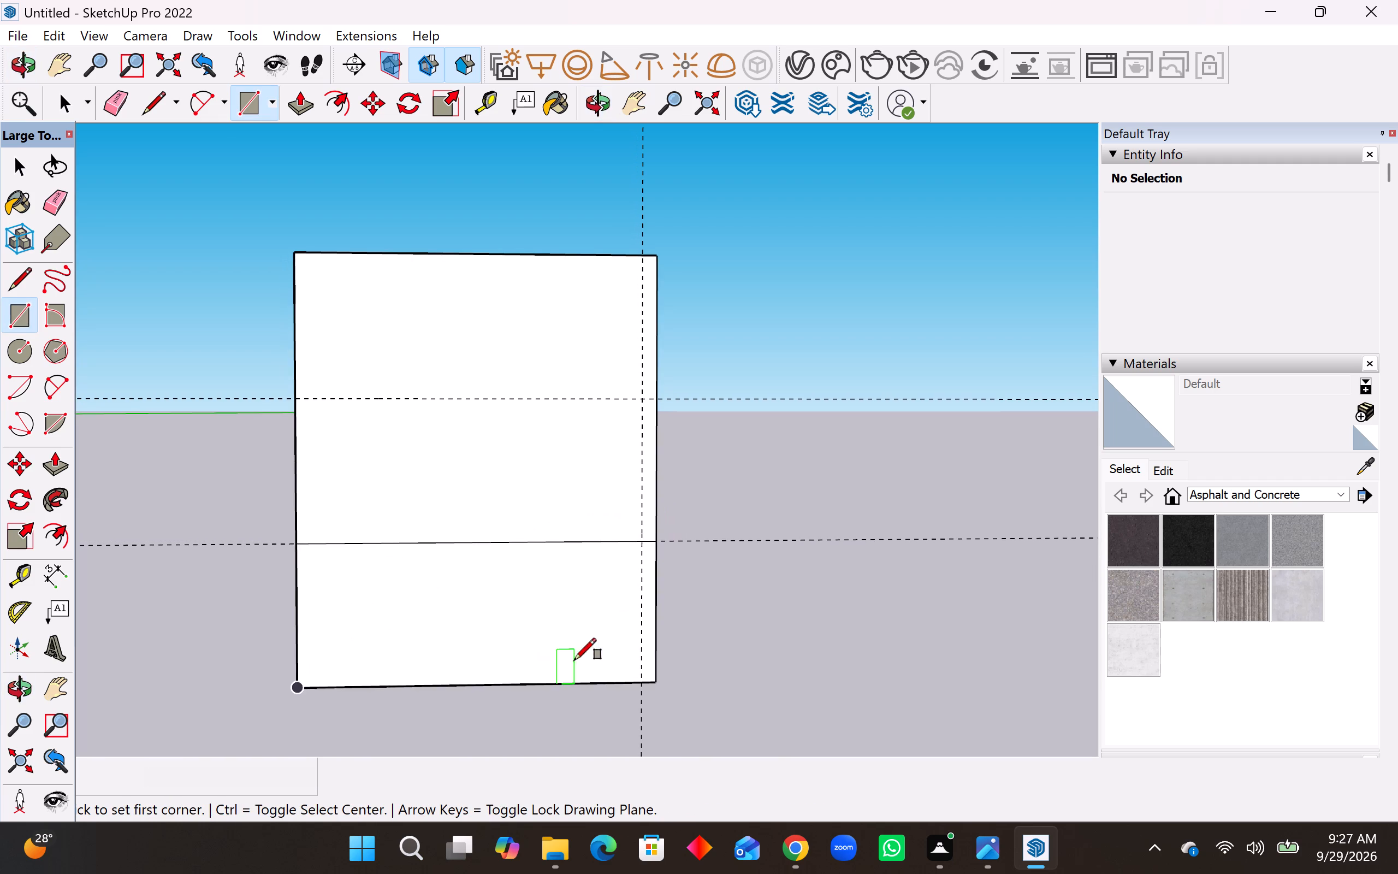
pyautogui.click(642, 681)
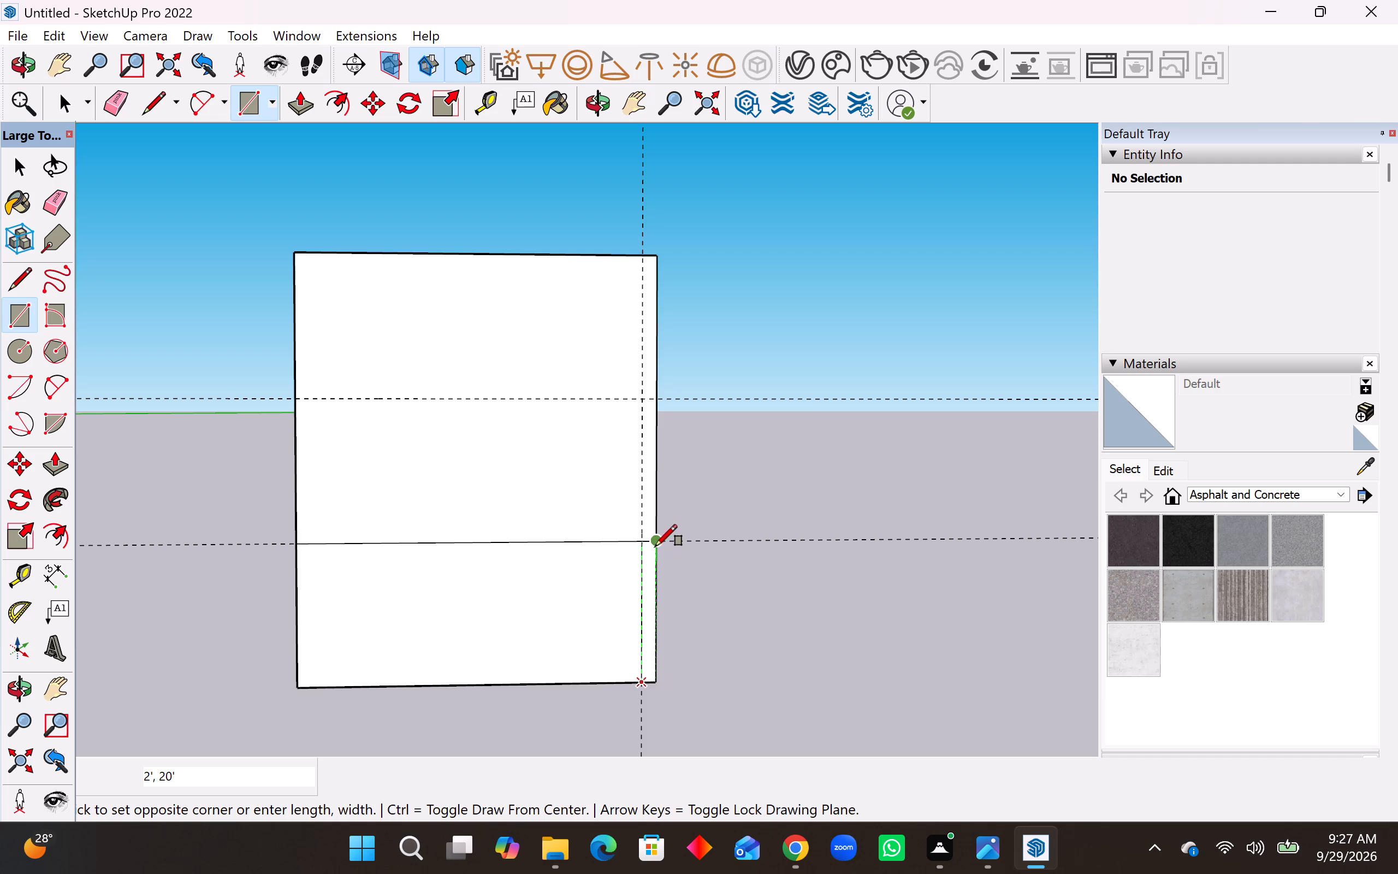
pyautogui.click(656, 542)
# Draw a 50' by 40' rectangle over the front face from the lower band's top edge to the top-right corner.
pyautogui.moveTo(671, 641); pyautogui.dragTo(706, 683, button='middle')
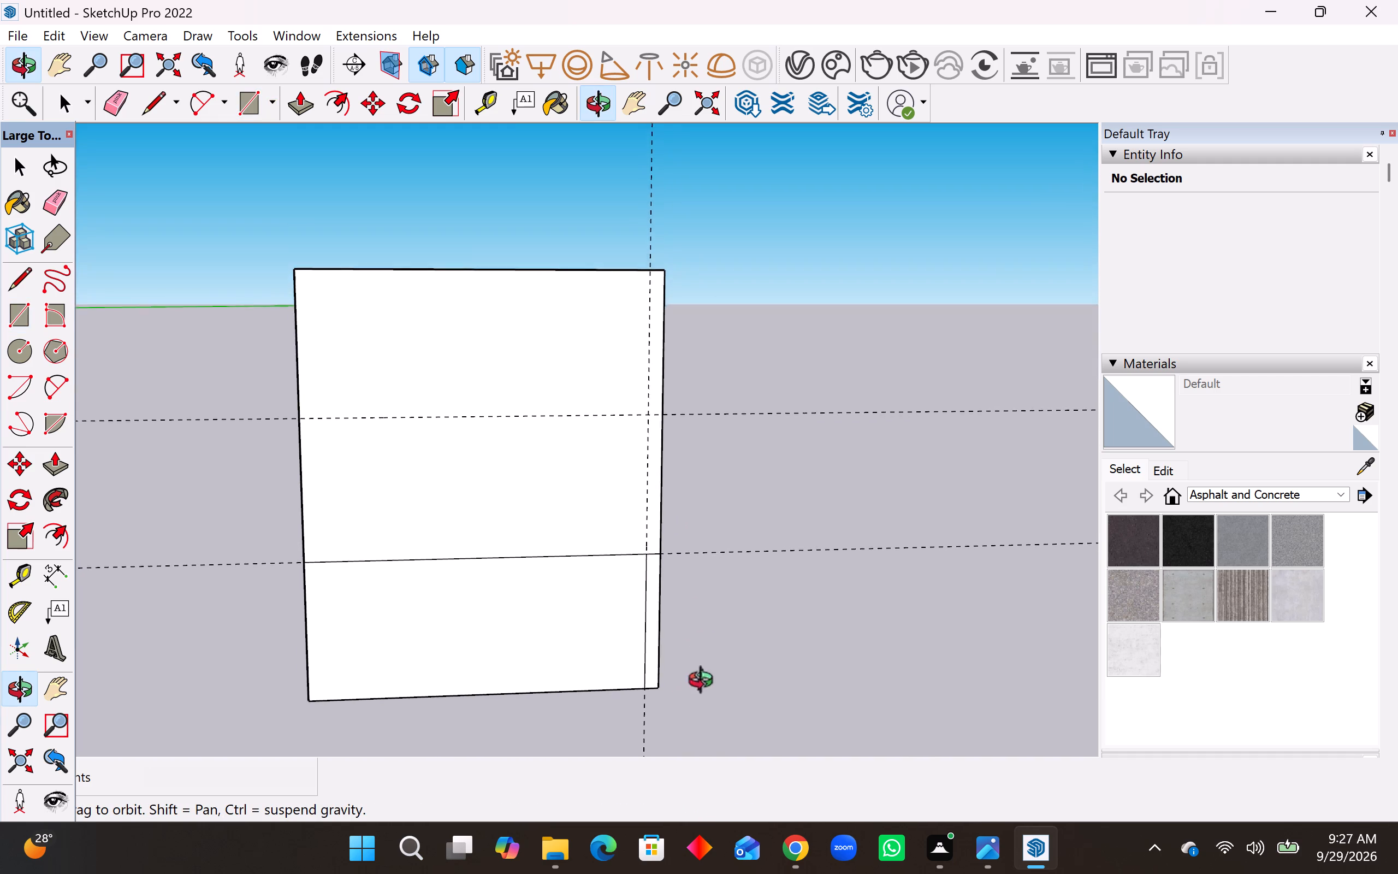
pyautogui.moveTo(706, 683); pyautogui.dragTo(771, 625, button='middle')
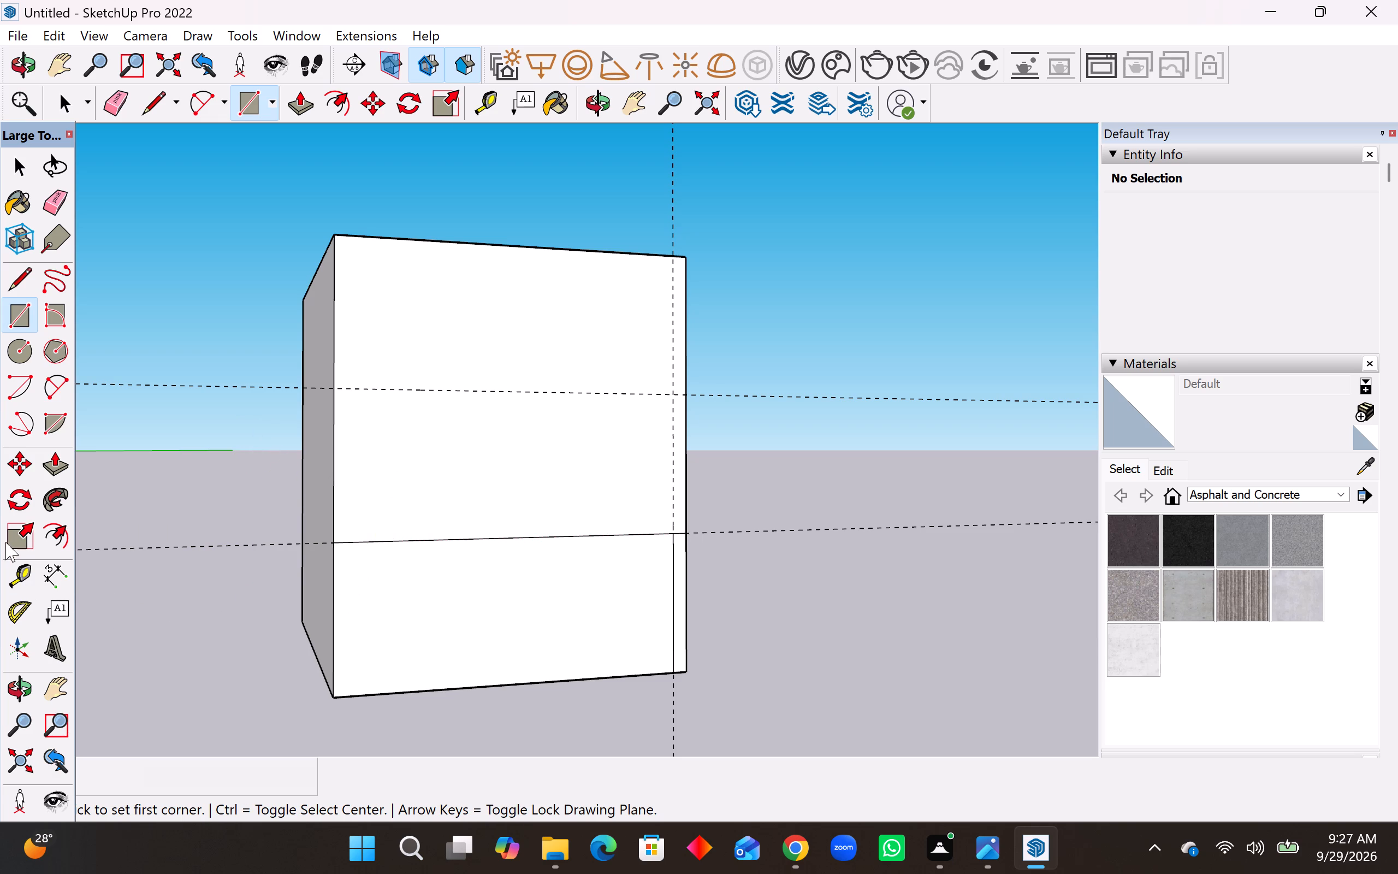
pyautogui.click(337, 541)
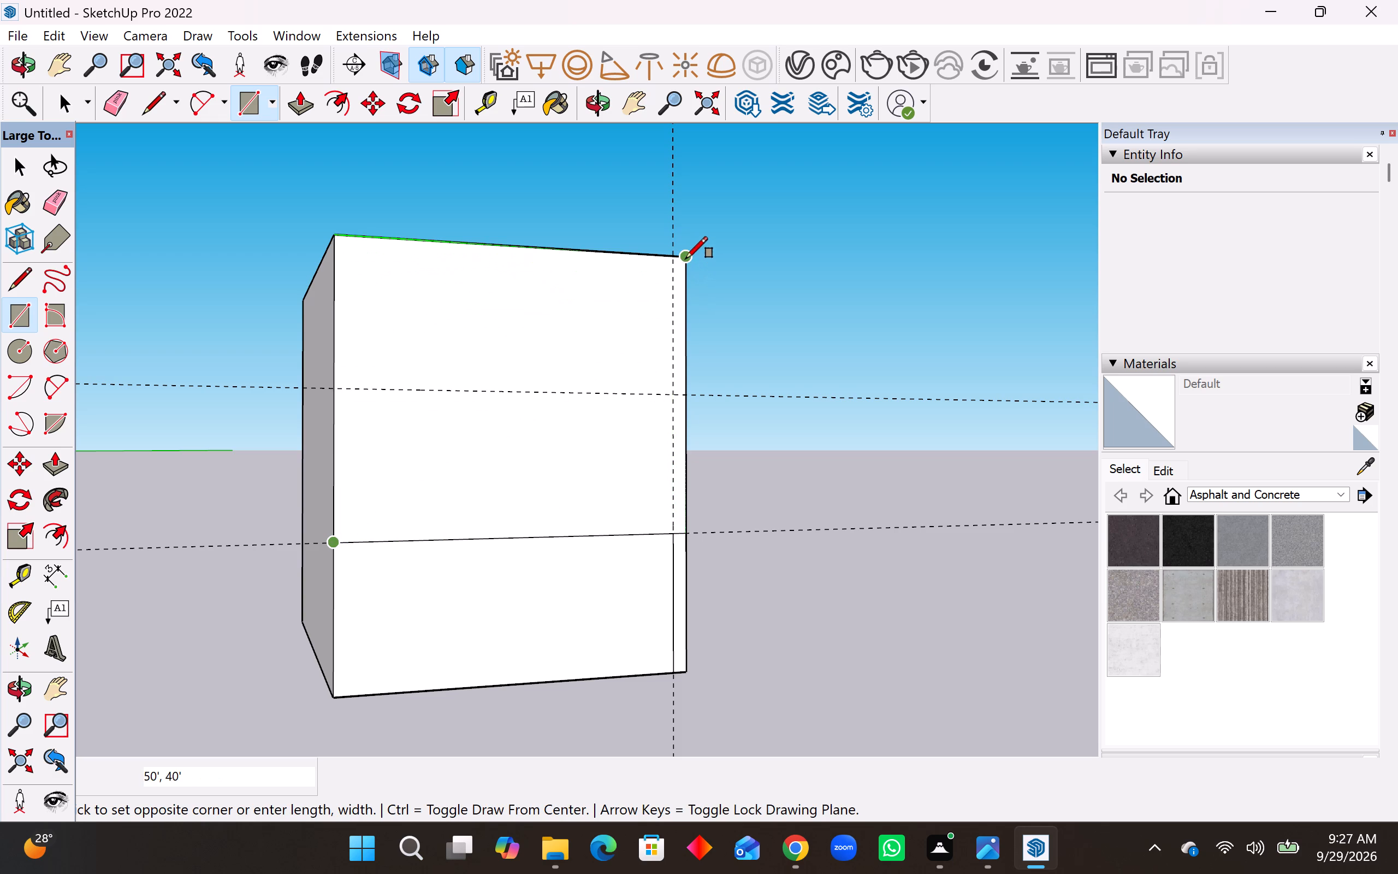
pyautogui.click(685, 258)
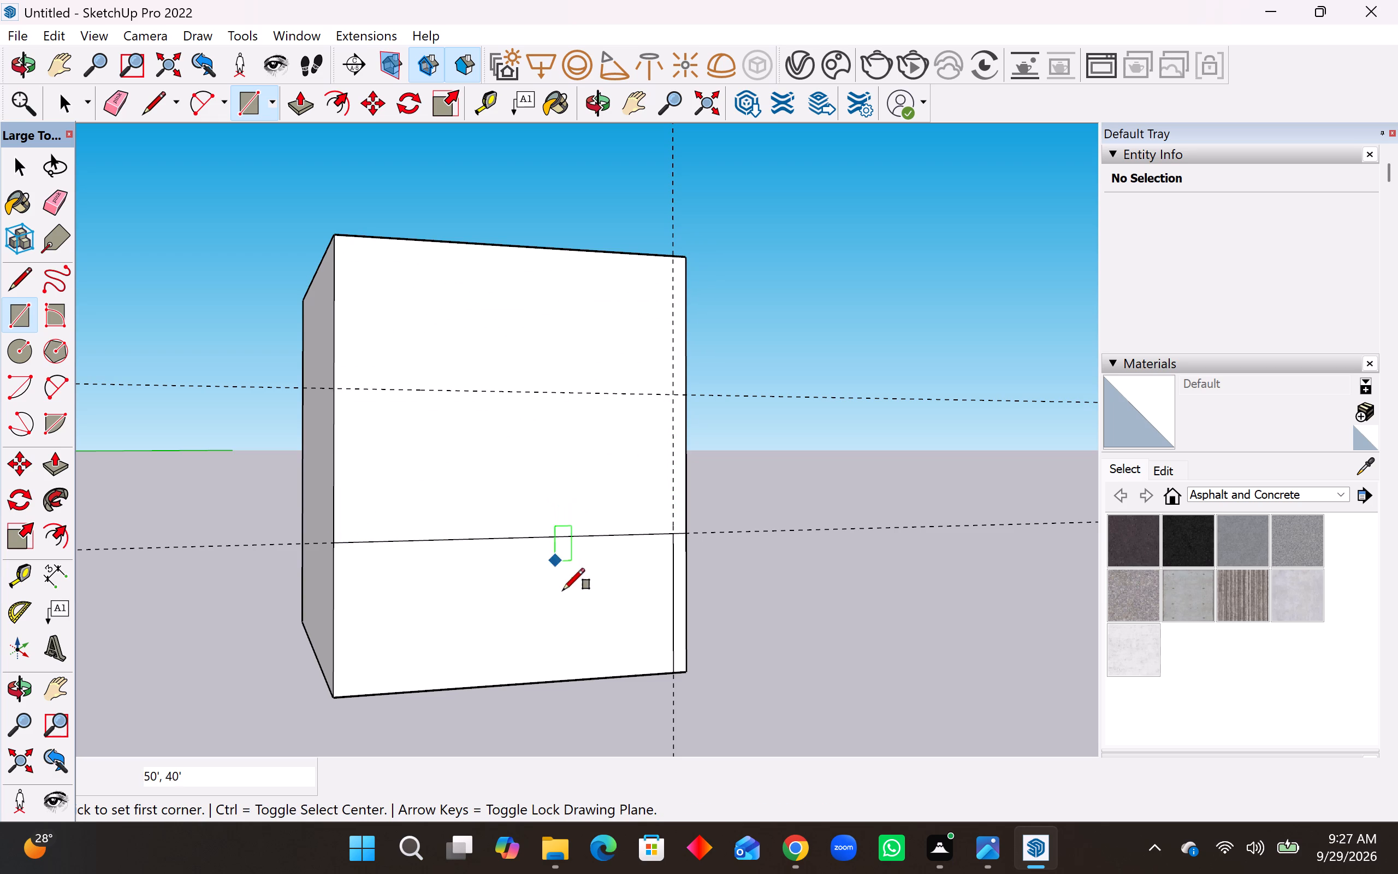
# Erase the vertical guide line near the right edge of the front face.
pyautogui.moveTo(690, 551); pyautogui.dragTo(579, 557, button='middle')
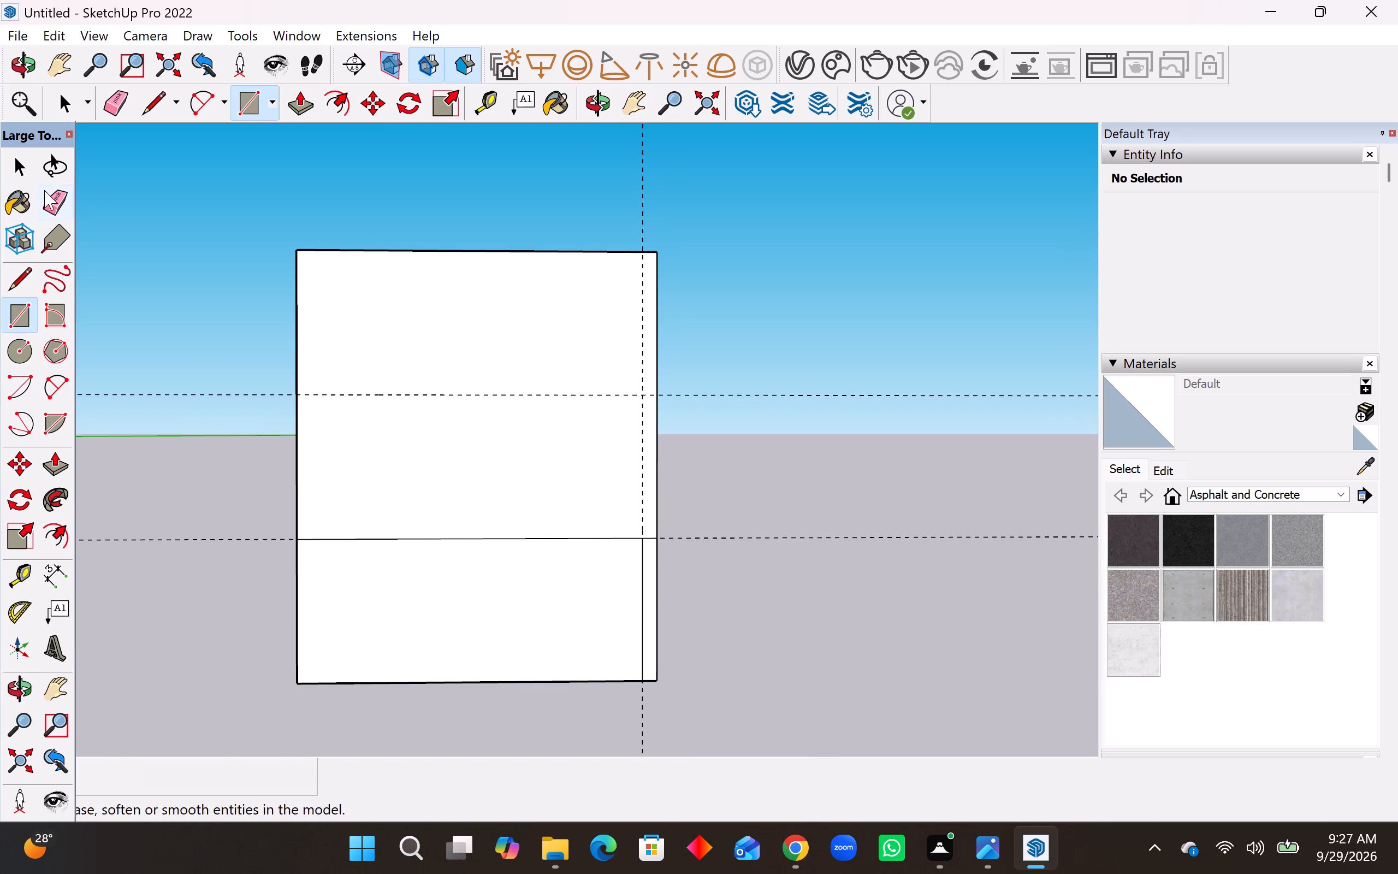
pyautogui.click(58, 195)
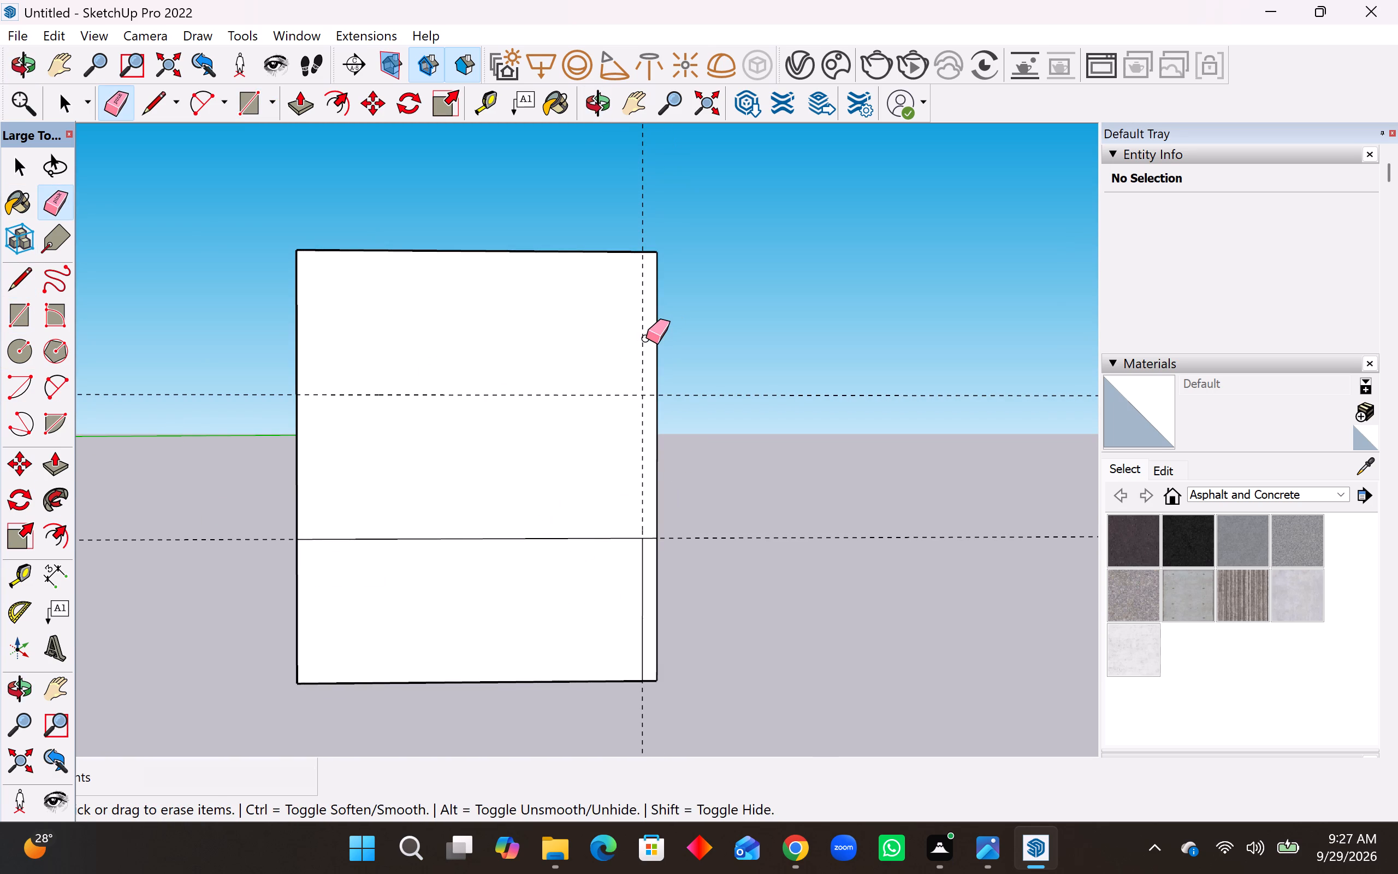
pyautogui.click(642, 340)
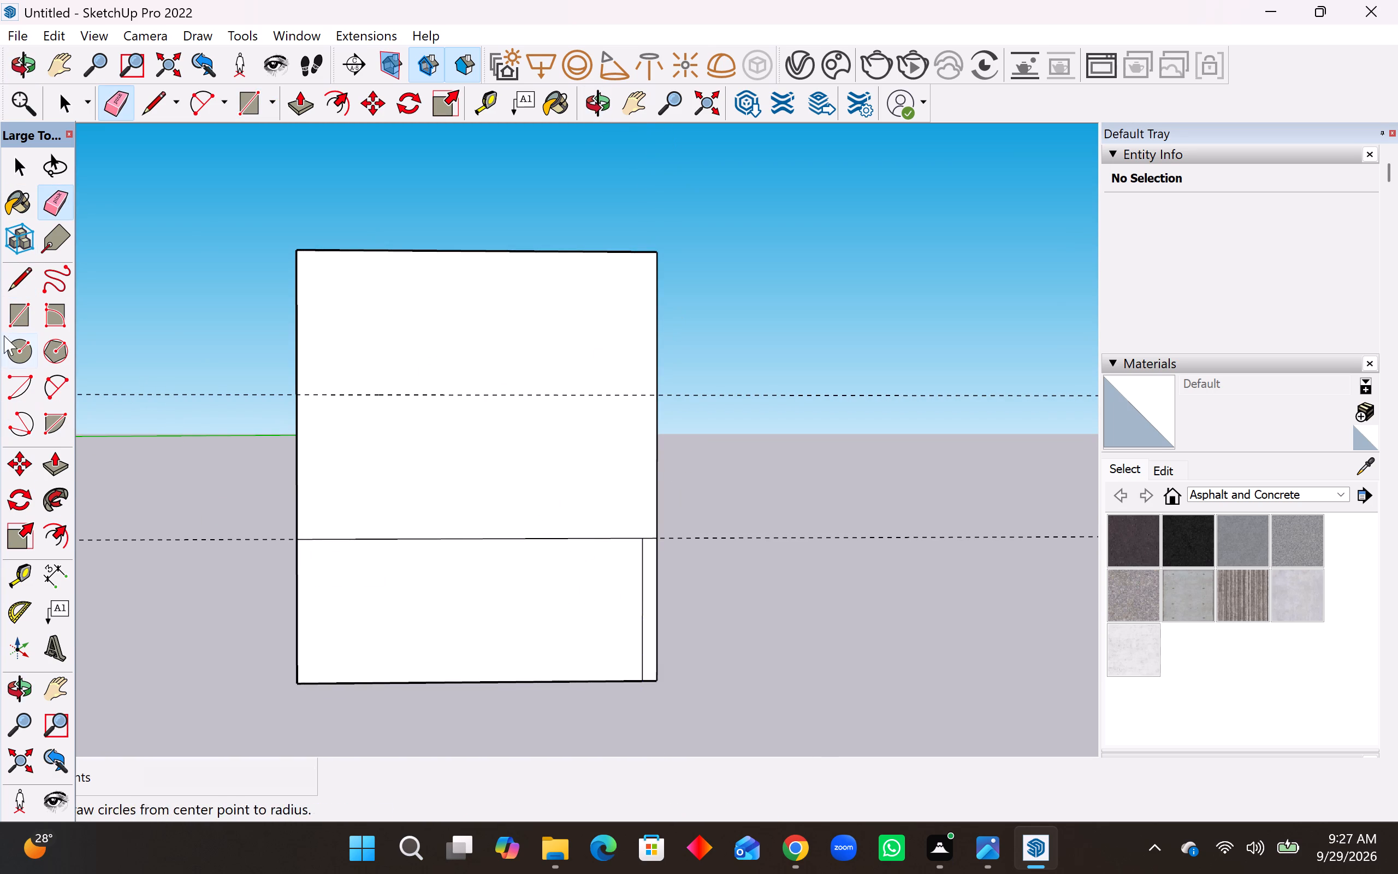
# Place a vertical guide line 3' inward from the front face's right edge.
pyautogui.click(27, 575)
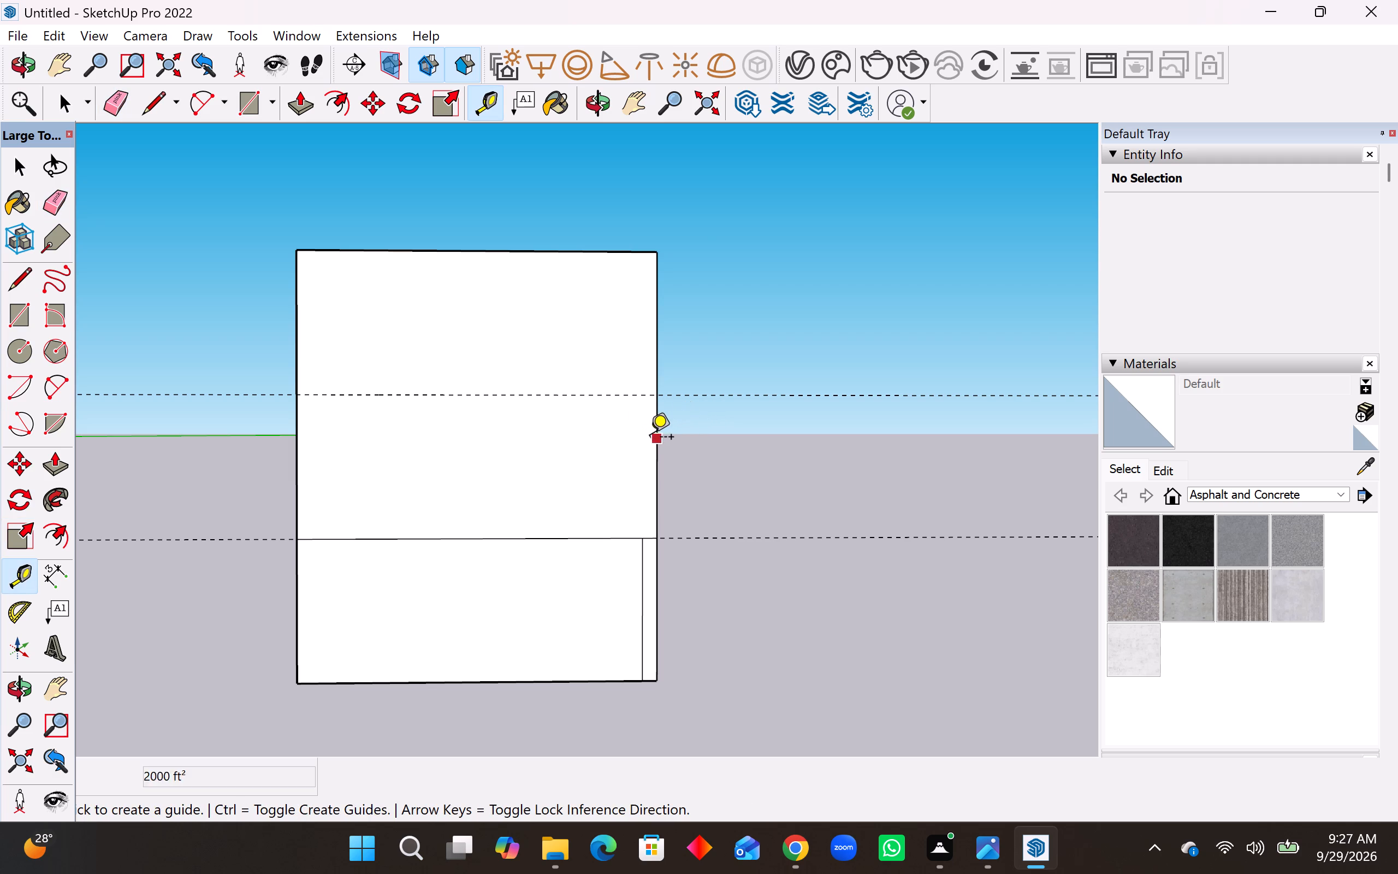
pyautogui.click(654, 439)
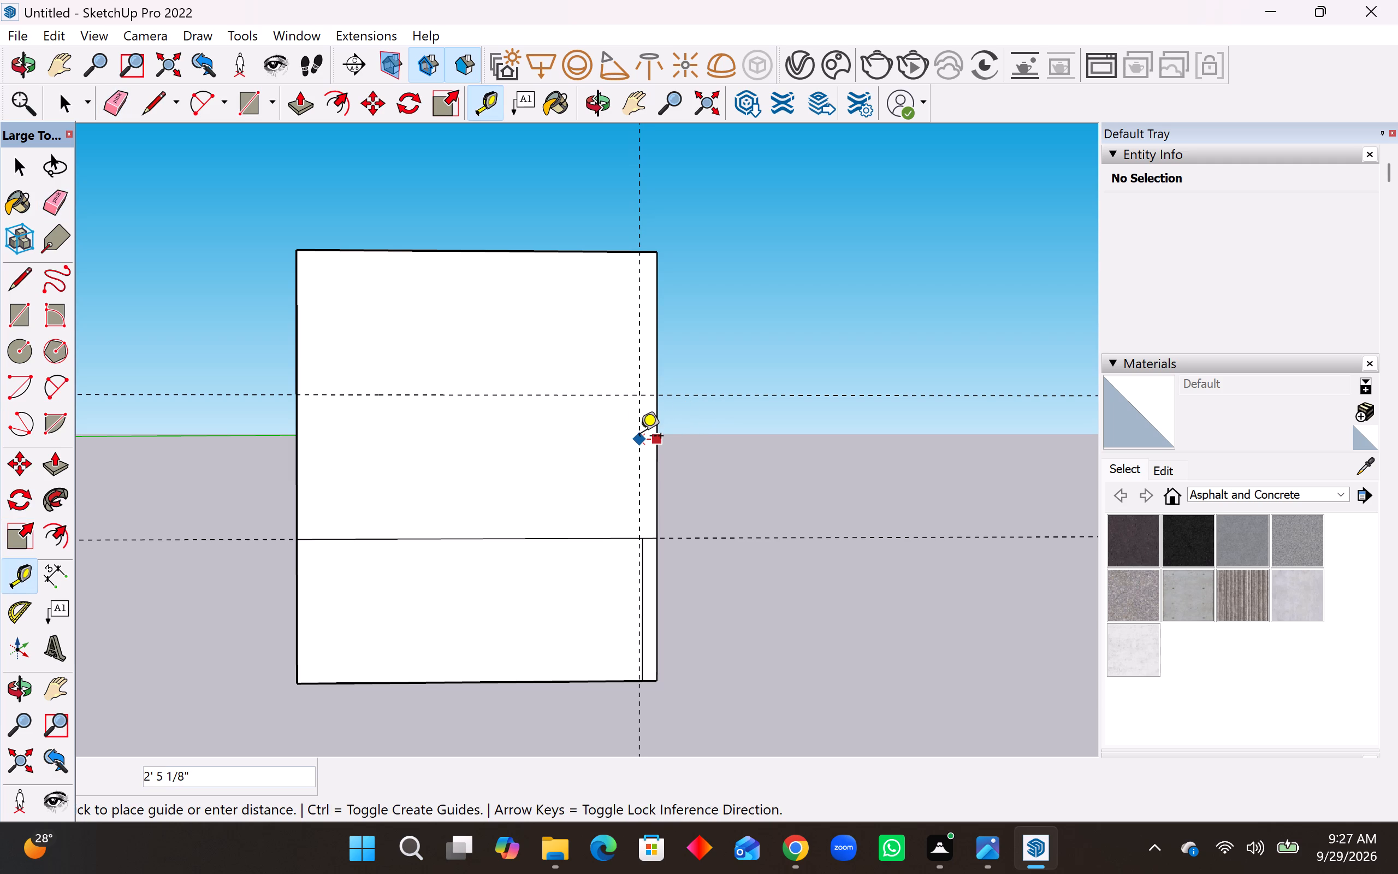
pyautogui.write("3'")
pyautogui.press('Return')
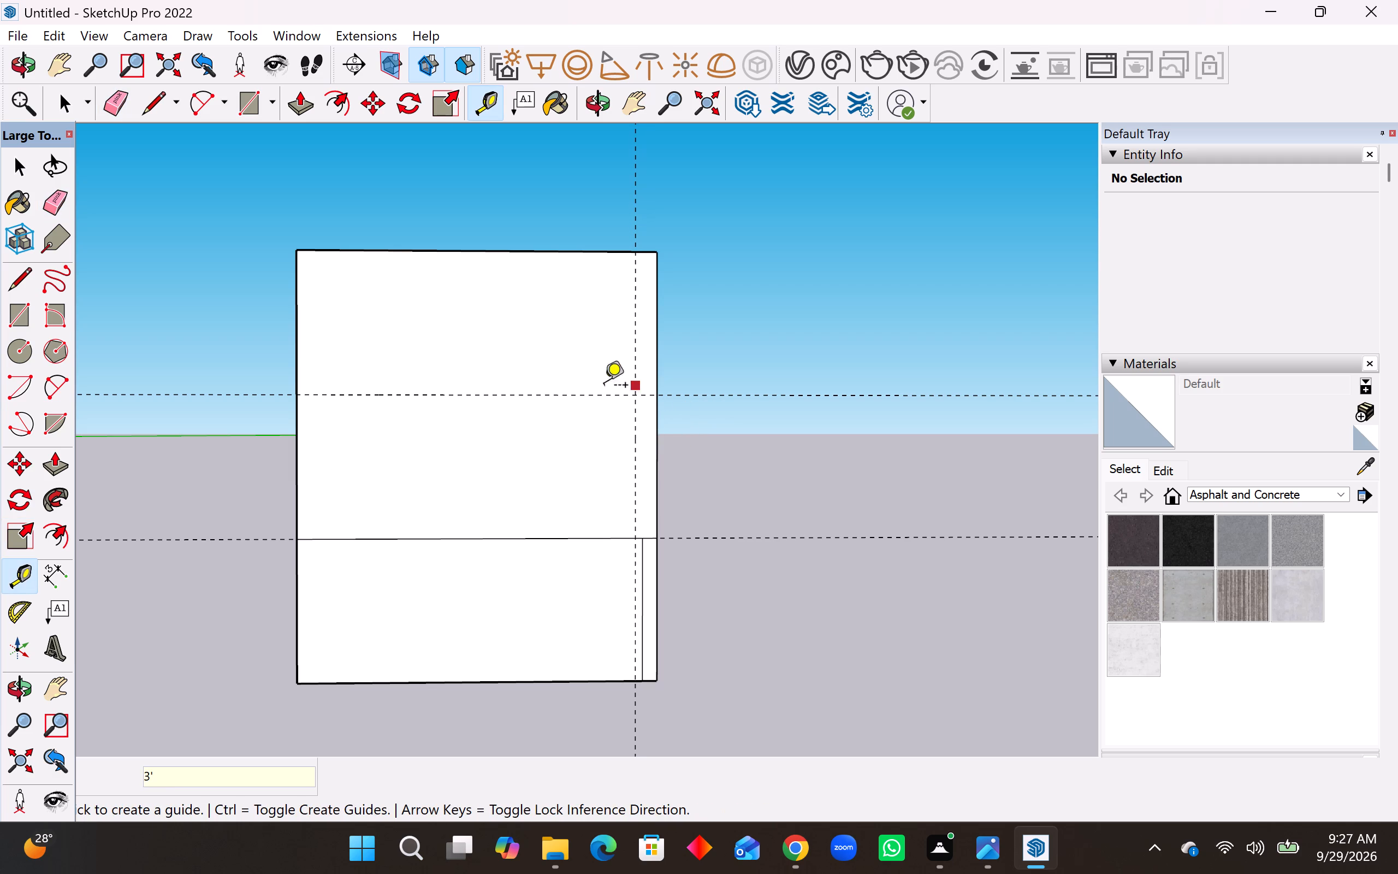
# Place a horizontal guide line 3' above the top edge of the front face's lower band.
pyautogui.click(596, 541)
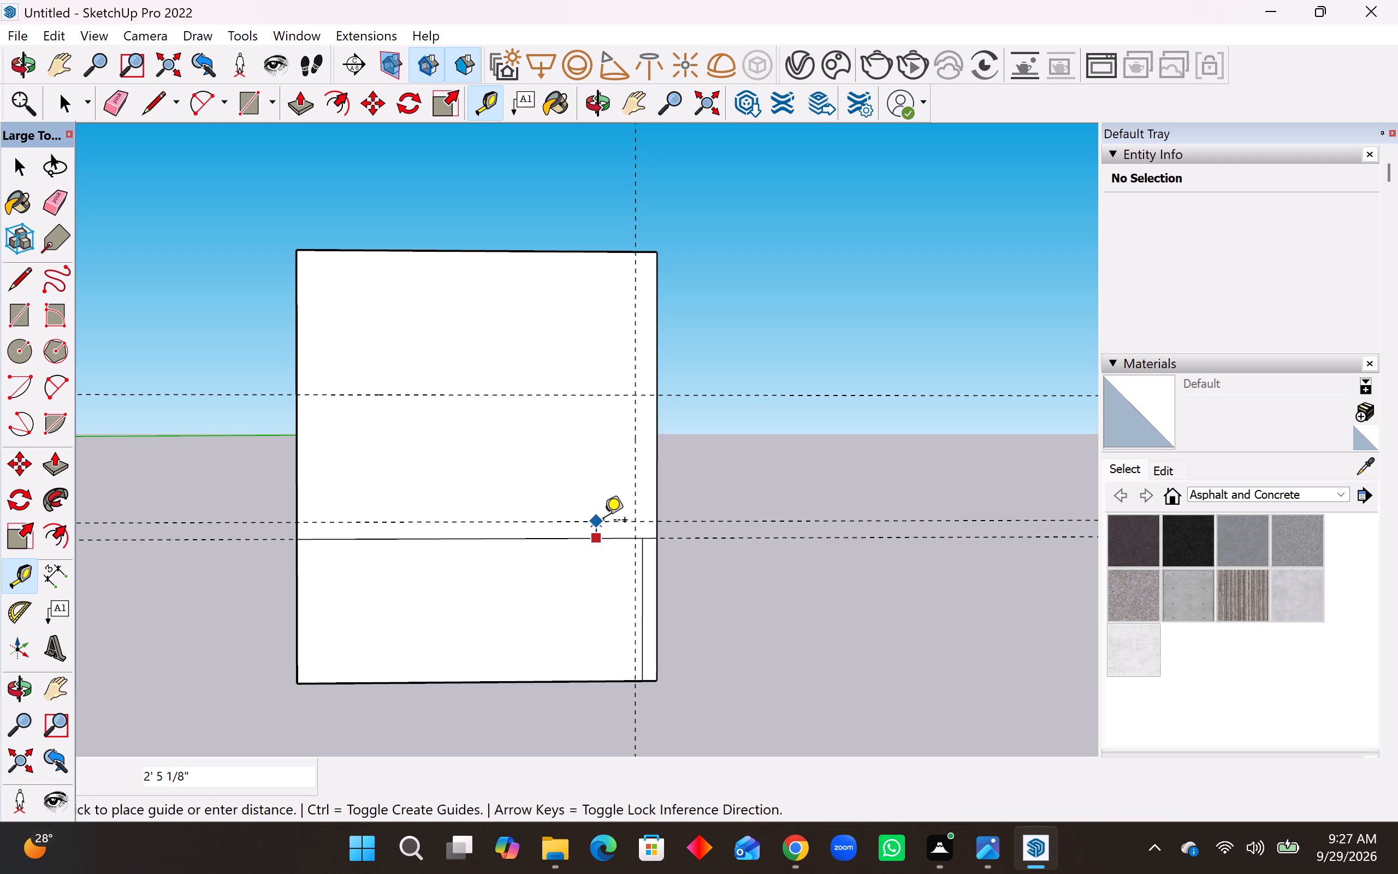
pyautogui.press('3')
pyautogui.press("'")
pyautogui.press('Return')
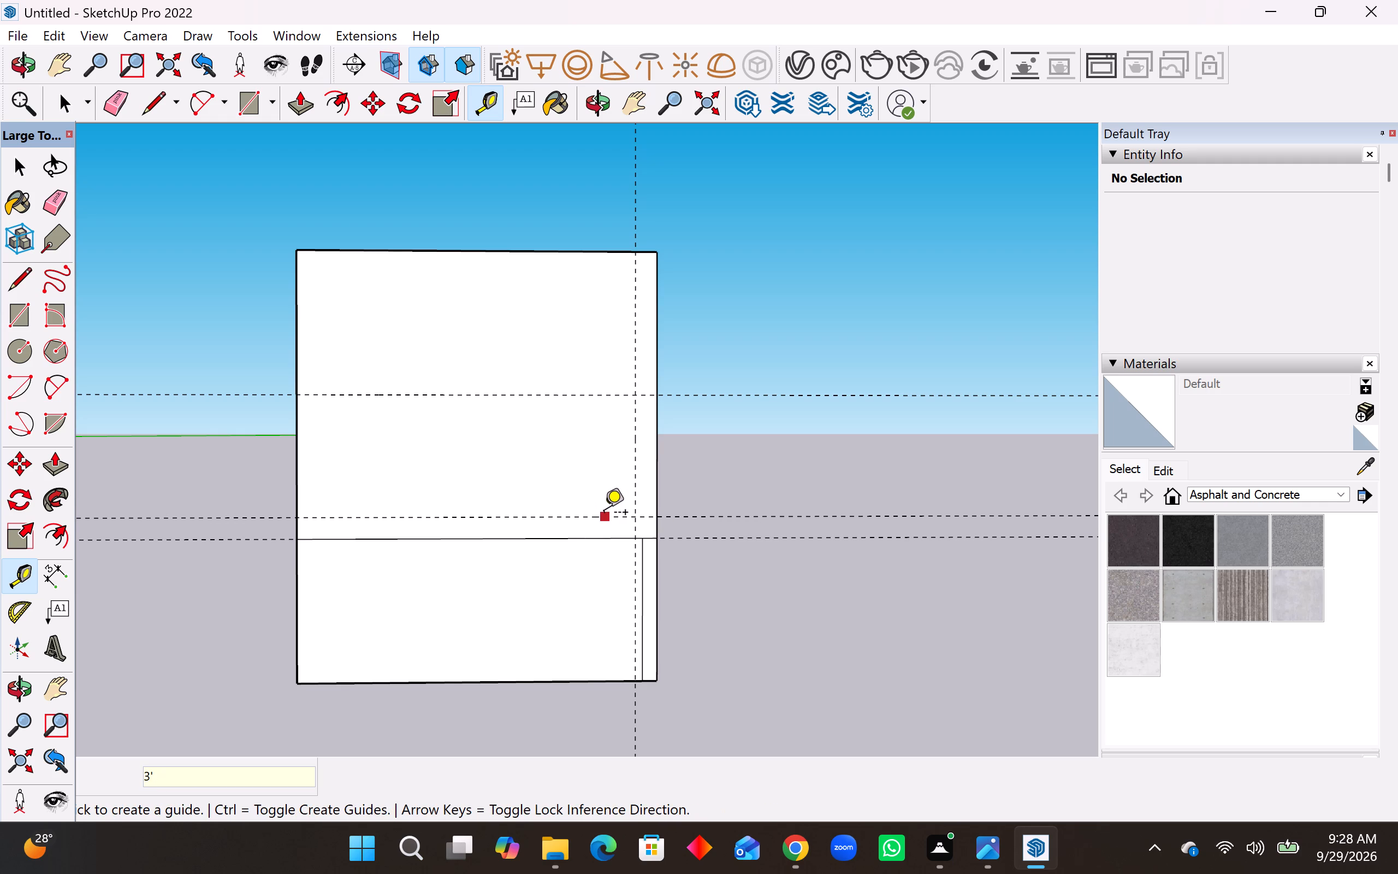
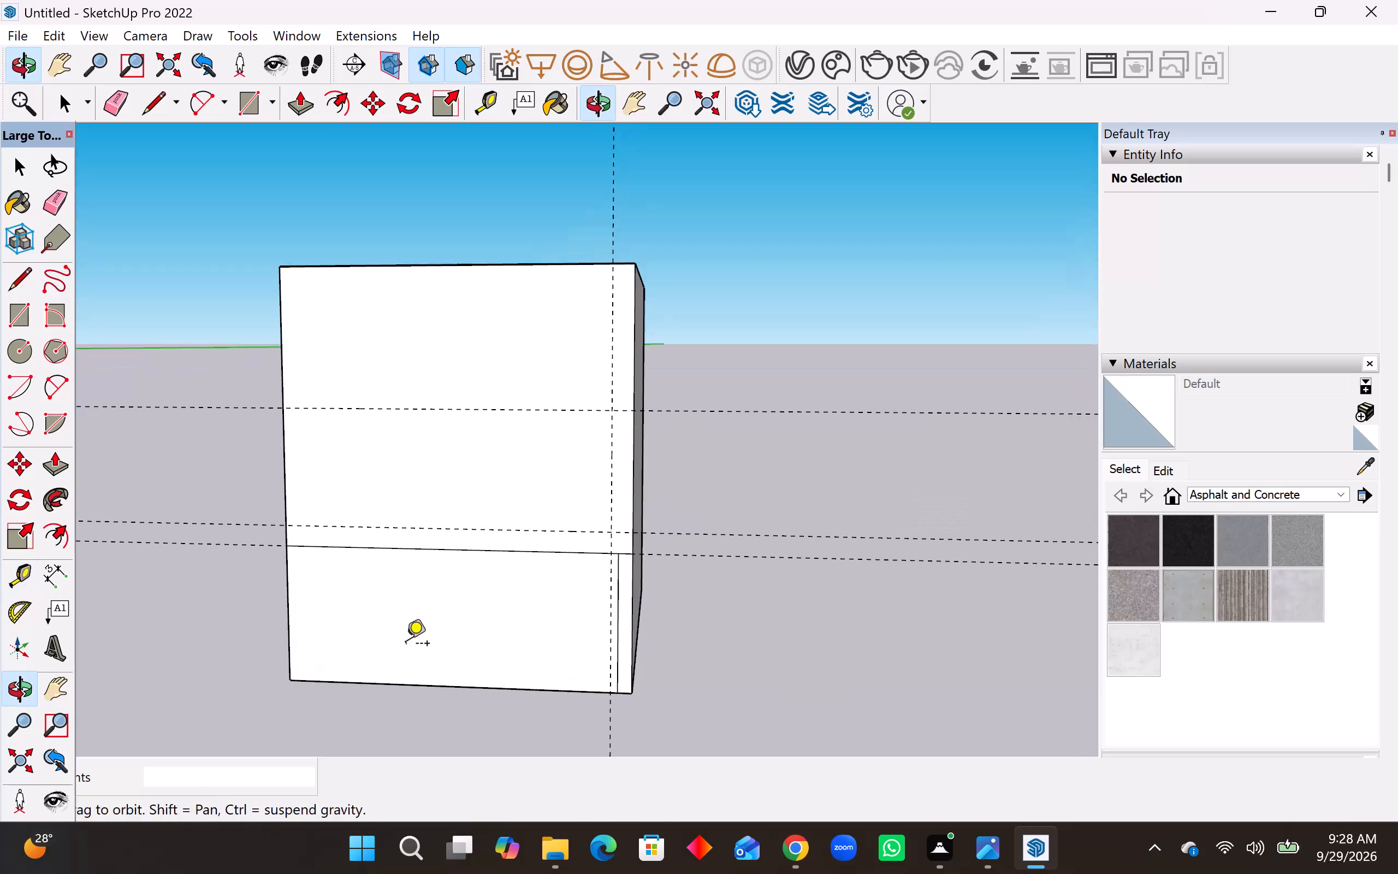
# Undo the two most recent guide lines, the horizontal one above the lower band and the vertical one inside the right edge.
pyautogui.scroll(4, 427, 565)
pyautogui.scroll(-3, 559, 563)
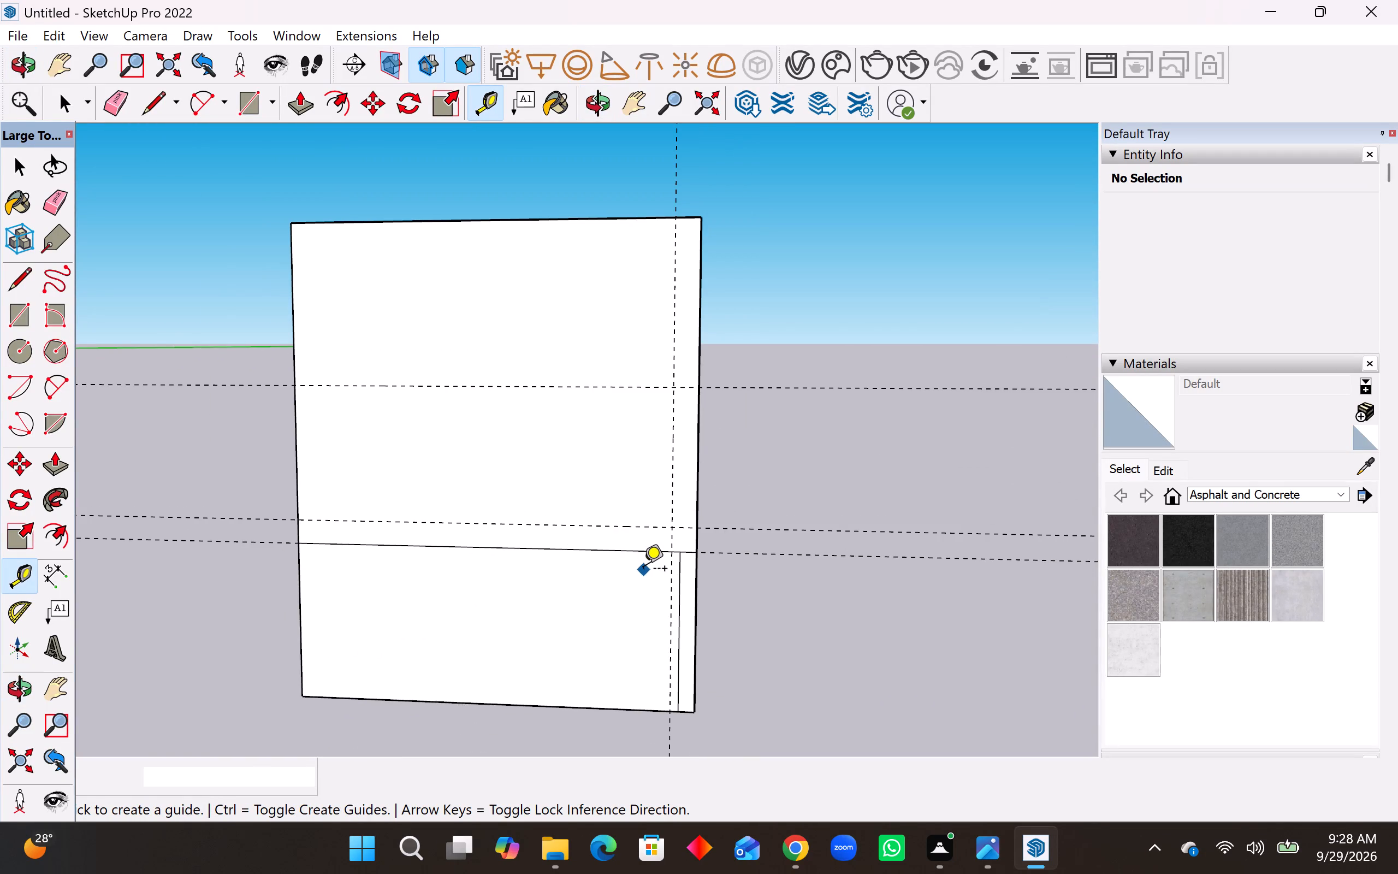
pyautogui.hotkey('ctrl', 'z')
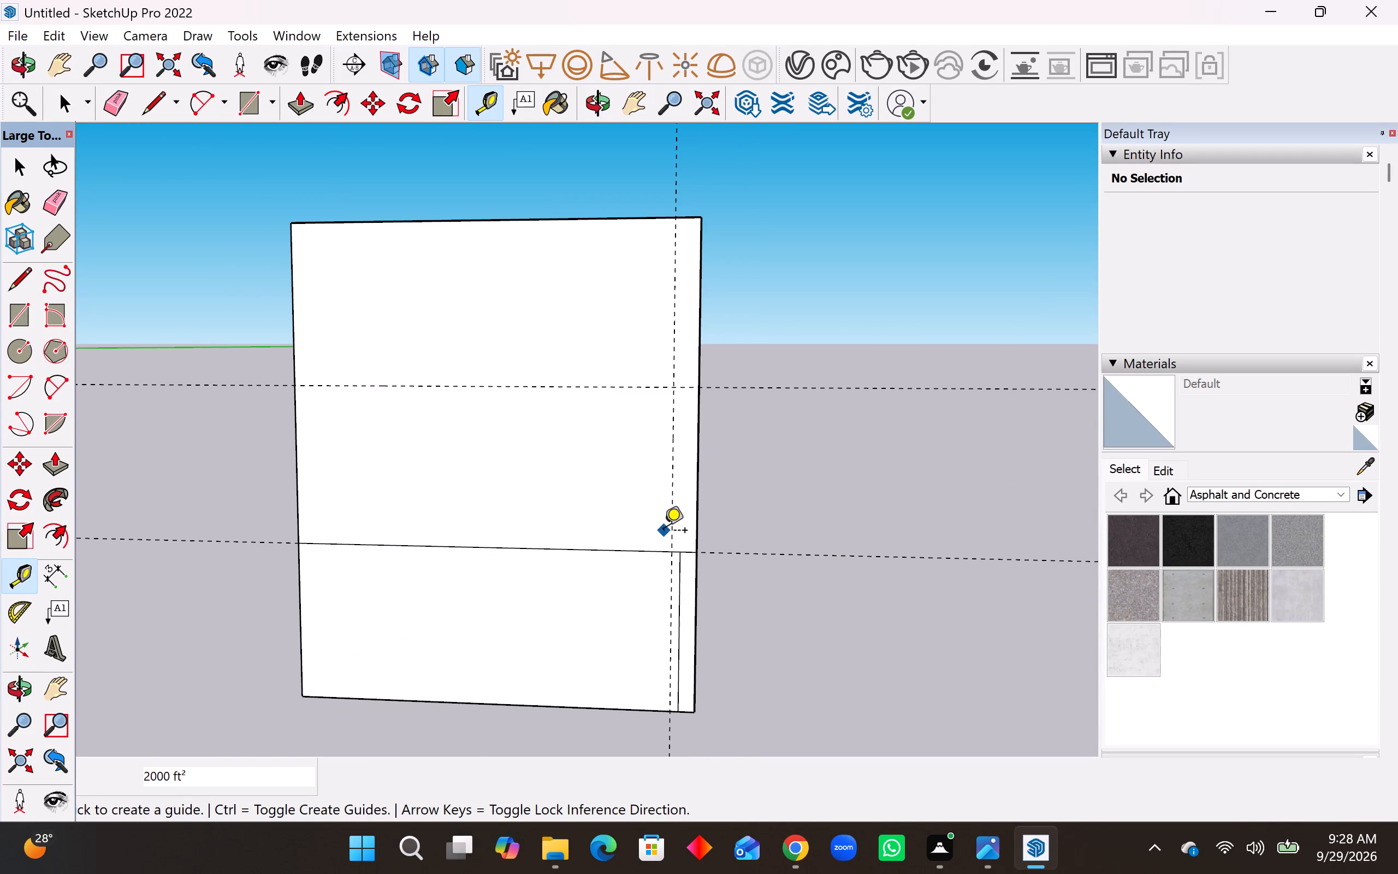
pyautogui.hotkey('ctrl', 'z')
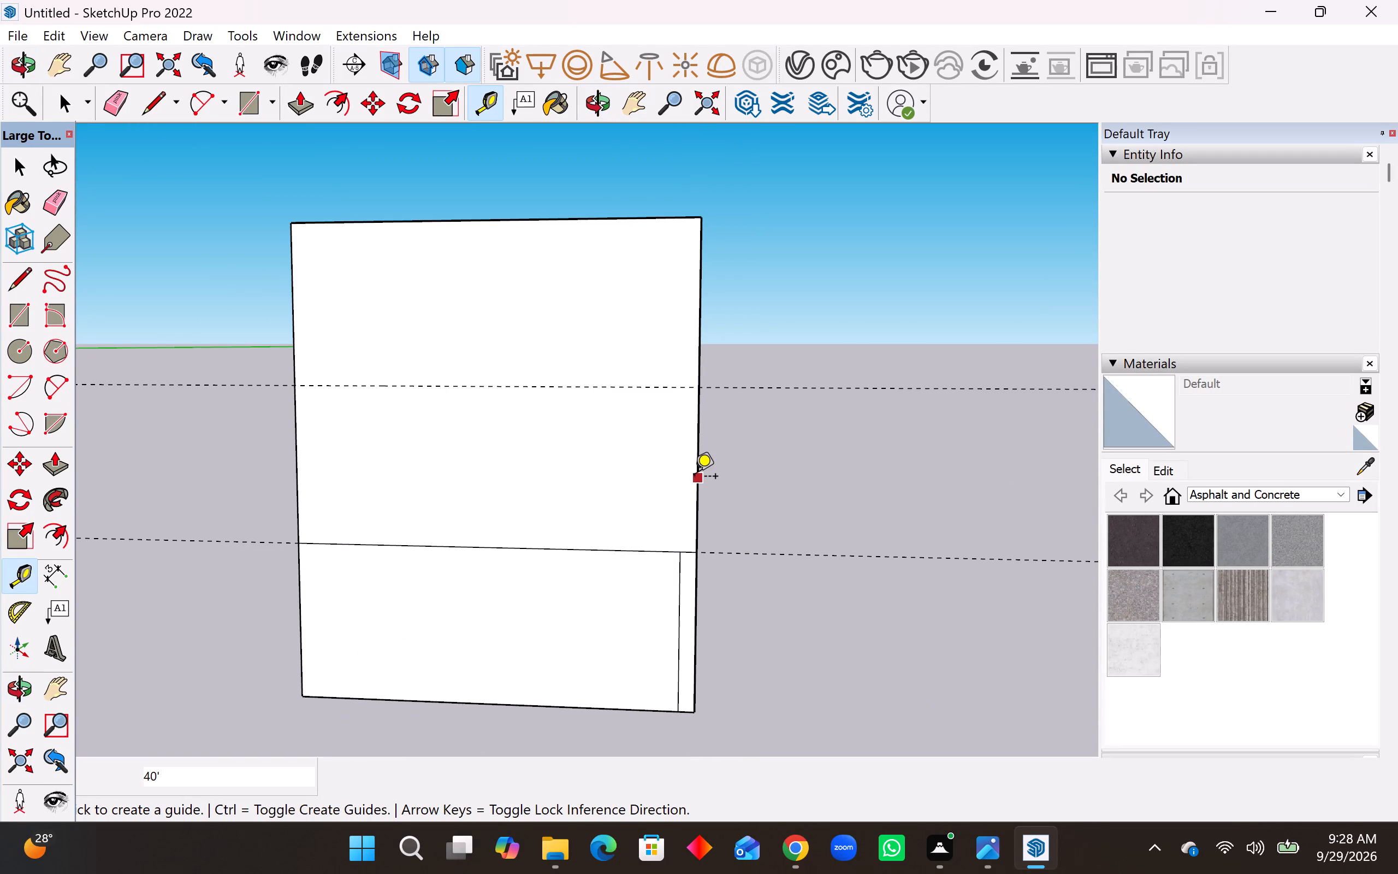
# Delete the short vertical edge near the right end of the front face's lower band.
pyautogui.press('space')
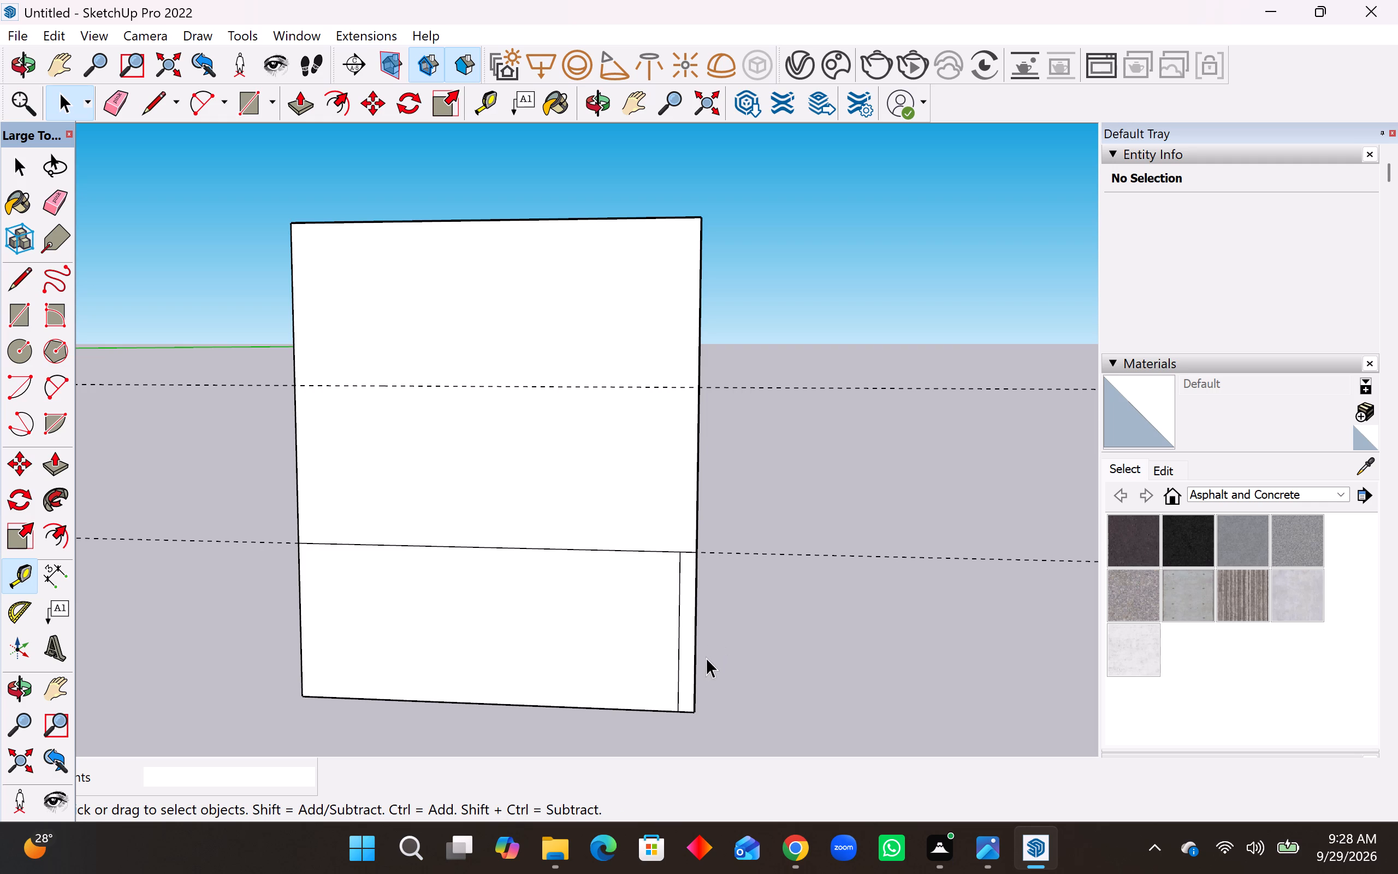
pyautogui.click(678, 654)
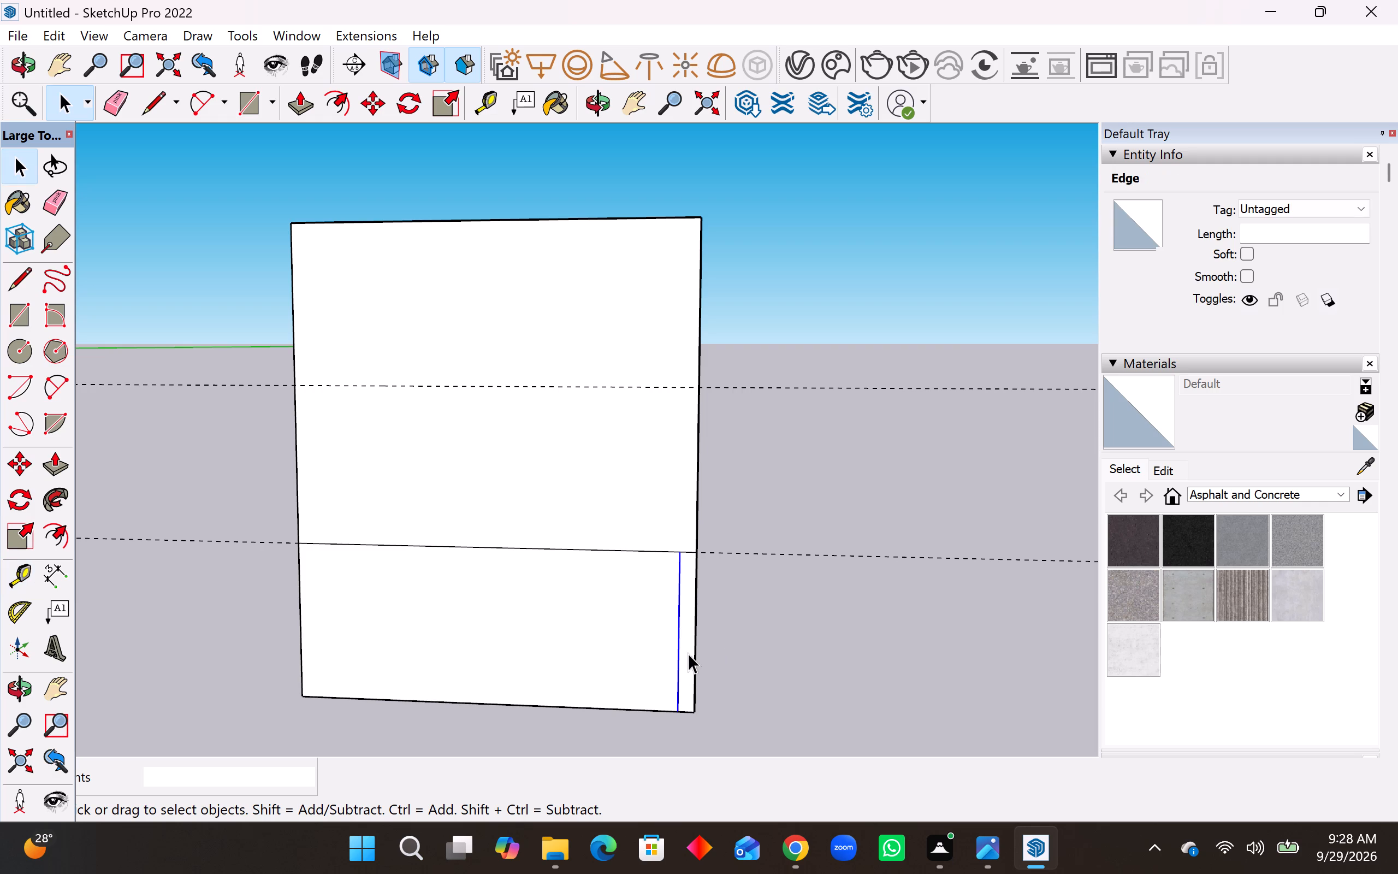
pyautogui.press('Delete')
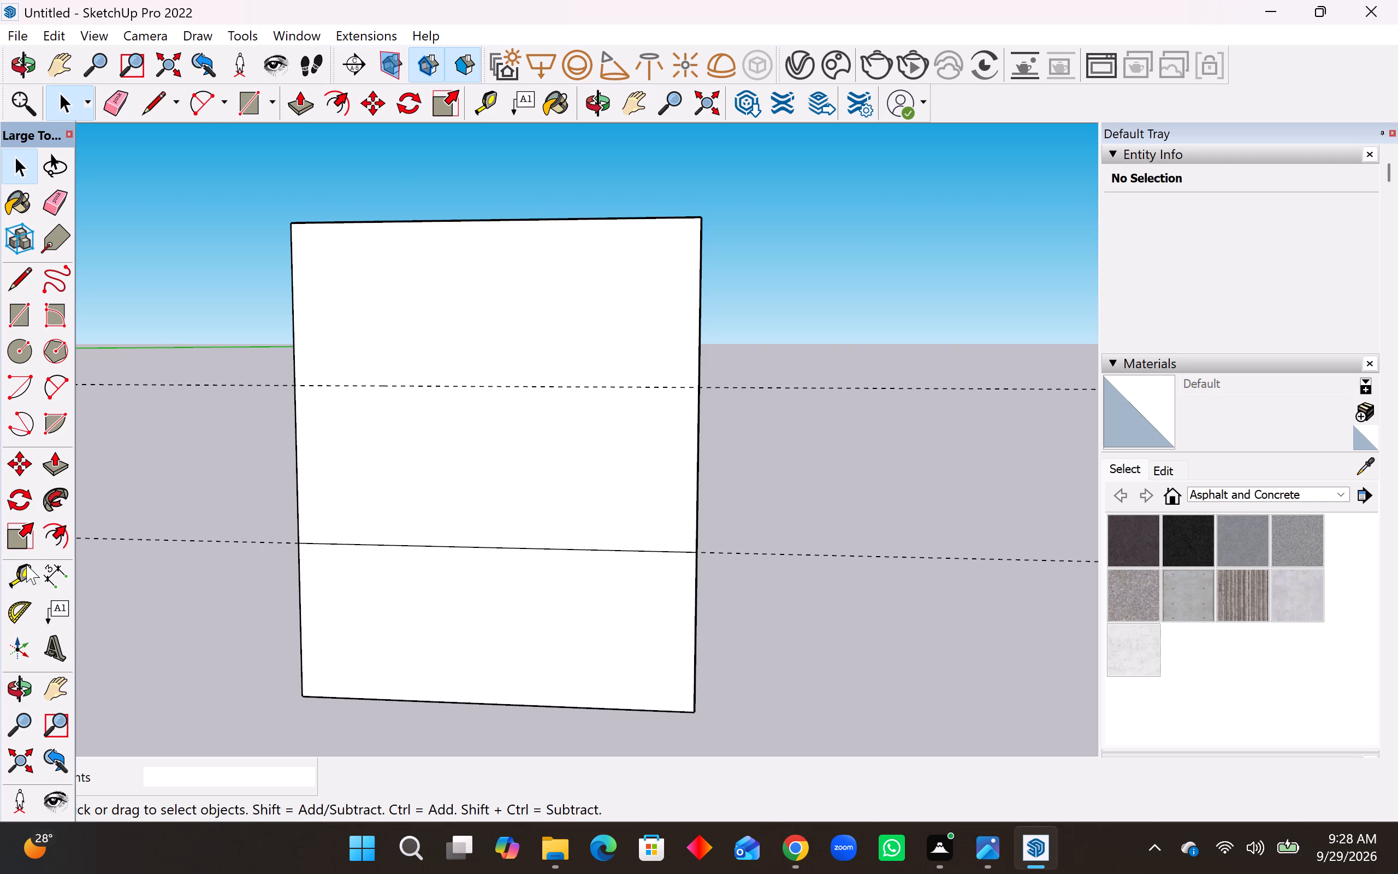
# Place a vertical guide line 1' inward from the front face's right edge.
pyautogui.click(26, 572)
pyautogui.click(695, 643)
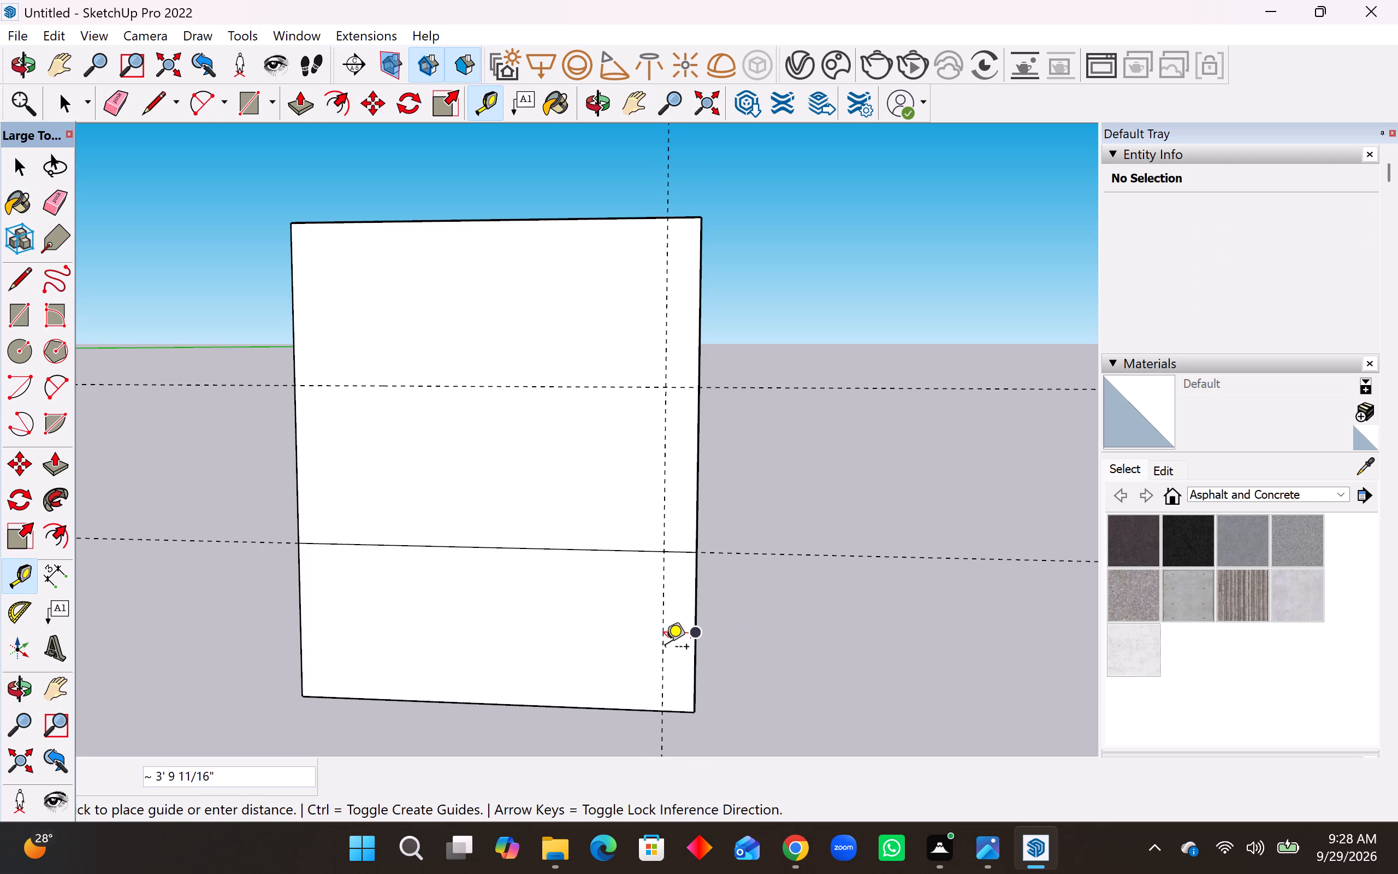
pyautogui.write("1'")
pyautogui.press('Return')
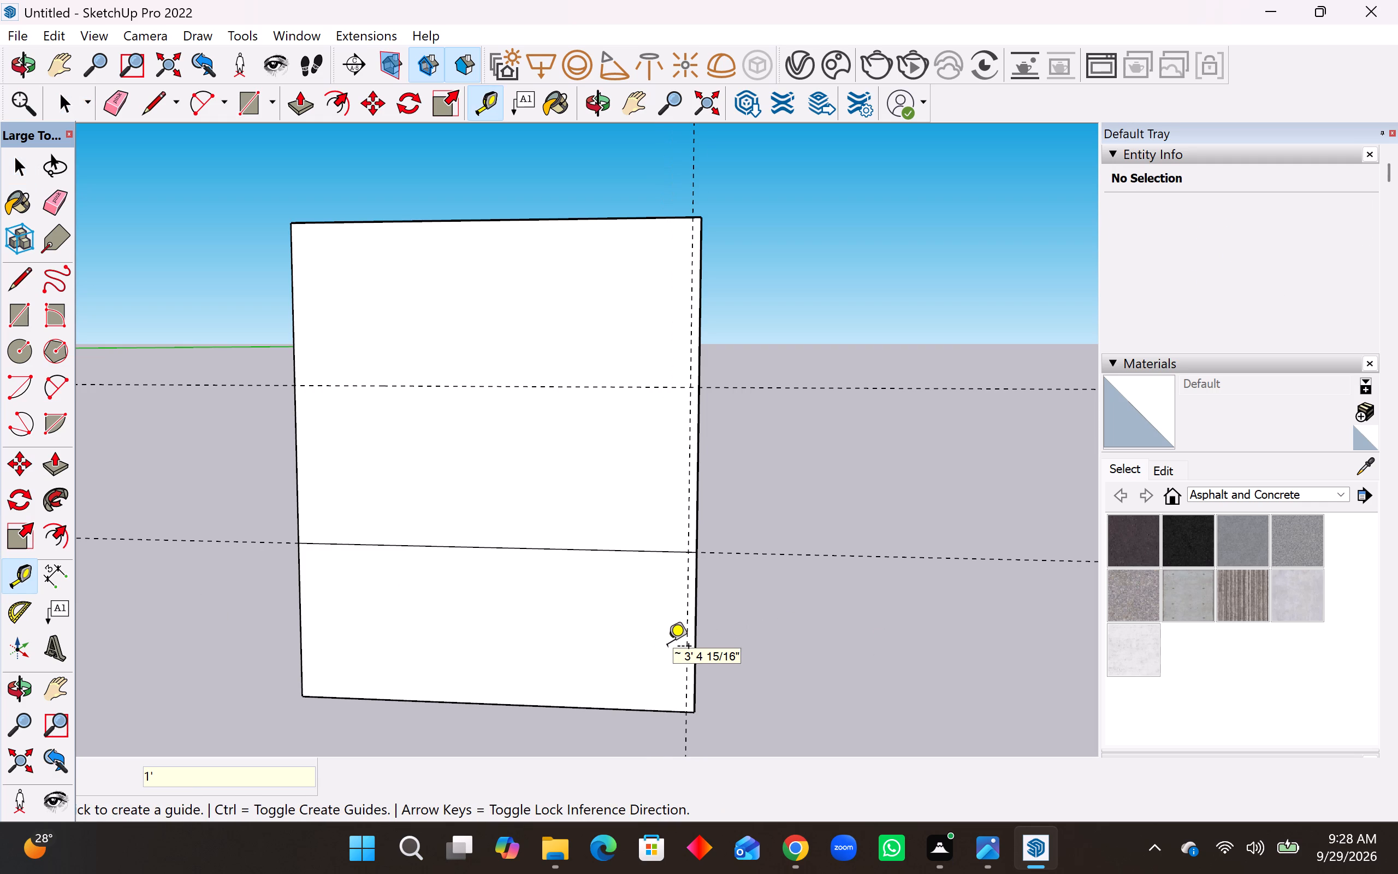
# Offset the outline of the front face's upper rectangle 2' inward.
pyautogui.moveTo(489, 598); pyautogui.dragTo(595, 595, button='middle')
pyautogui.scroll(2, 750, 619)
pyautogui.moveTo(760, 647); pyautogui.dragTo(696, 653, button='middle')
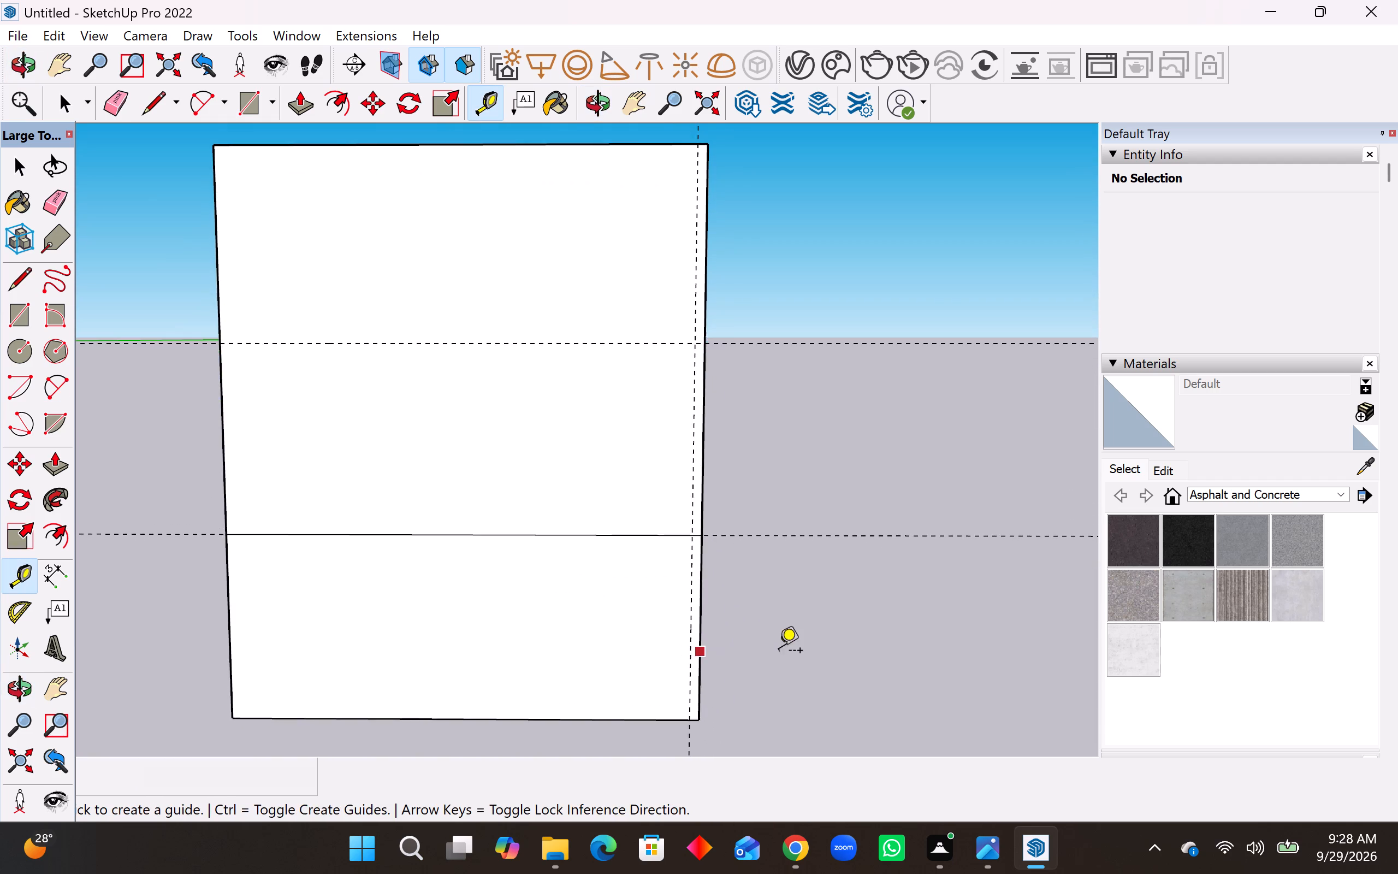
pyautogui.scroll(-2, 840, 658)
pyautogui.moveTo(763, 627); pyautogui.dragTo(748, 560, button='middle')
pyautogui.scroll(2, 721, 547)
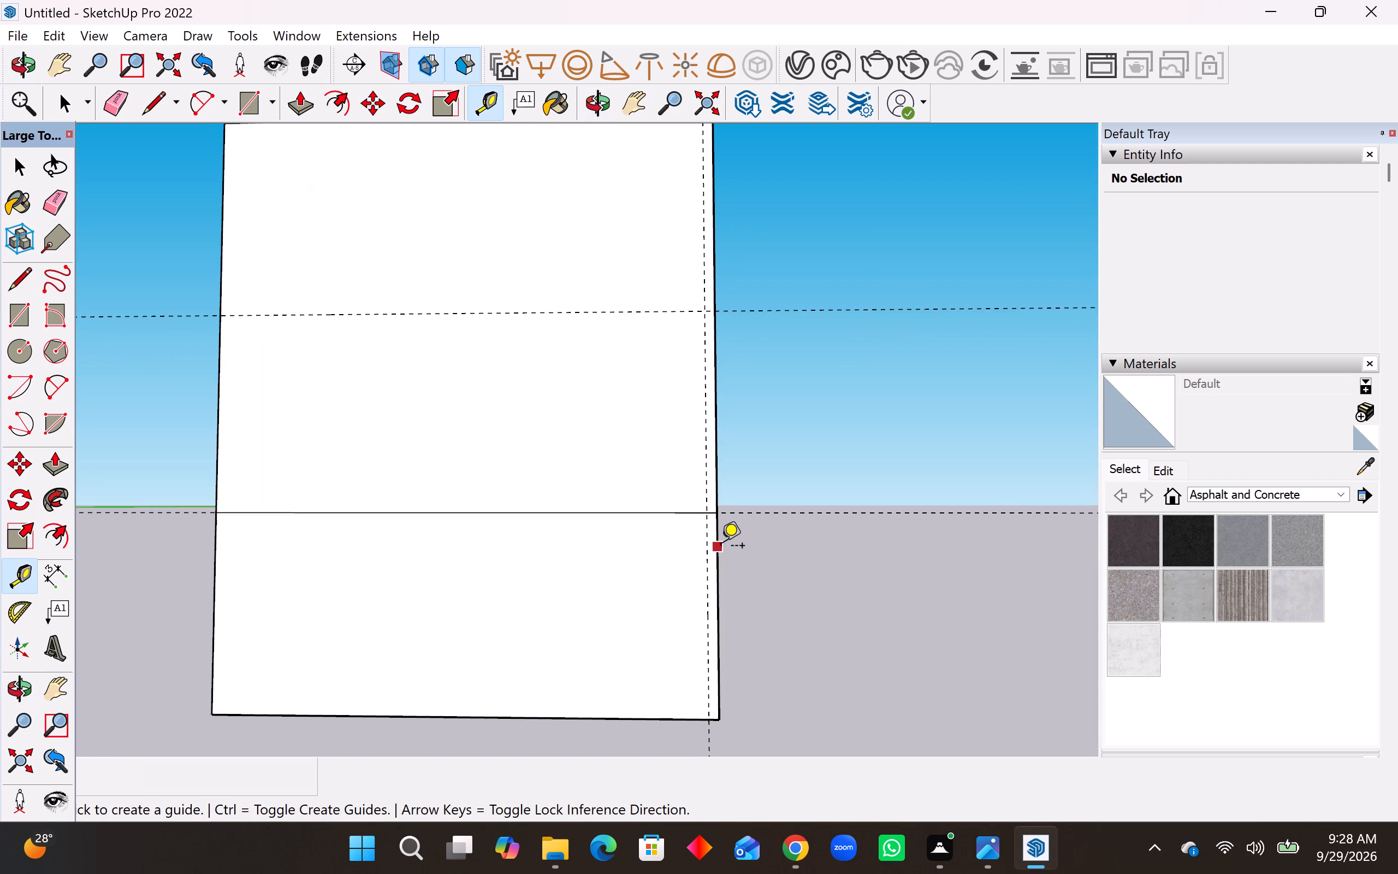
pyautogui.scroll(-1, 735, 618)
pyautogui.scroll(1, 600, 282)
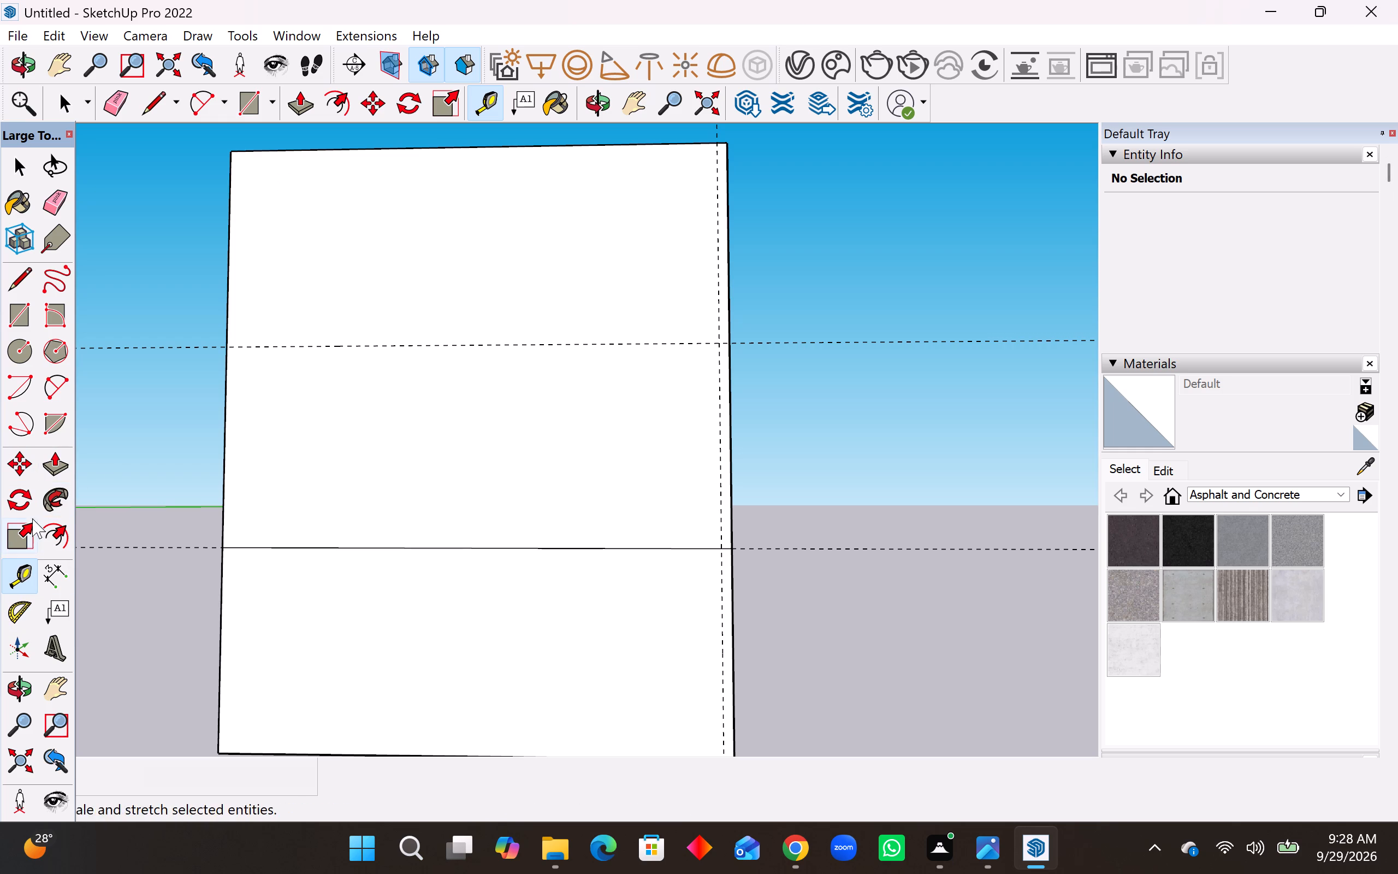
pyautogui.click(50, 528)
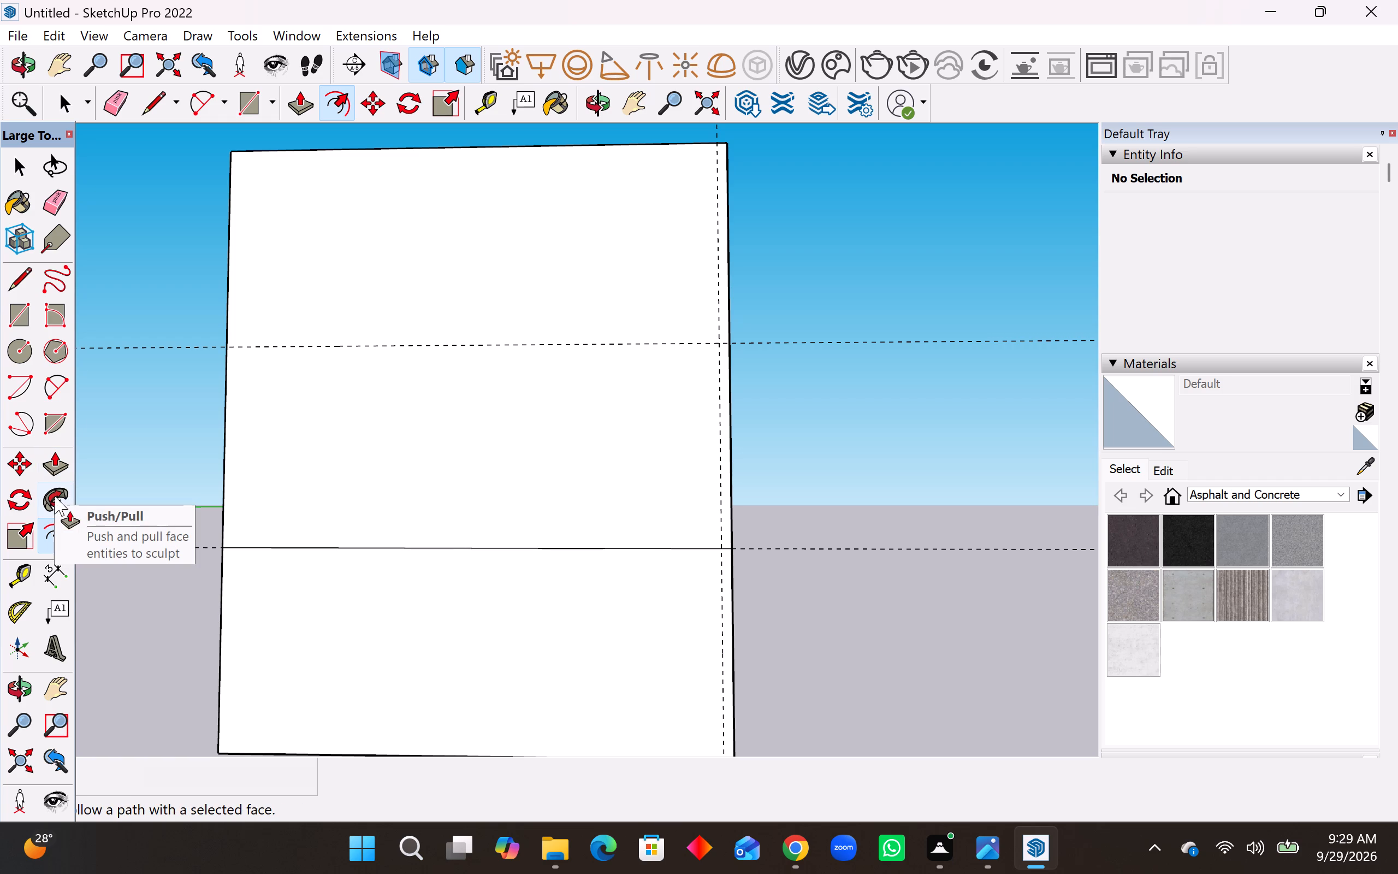
pyautogui.click(47, 525)
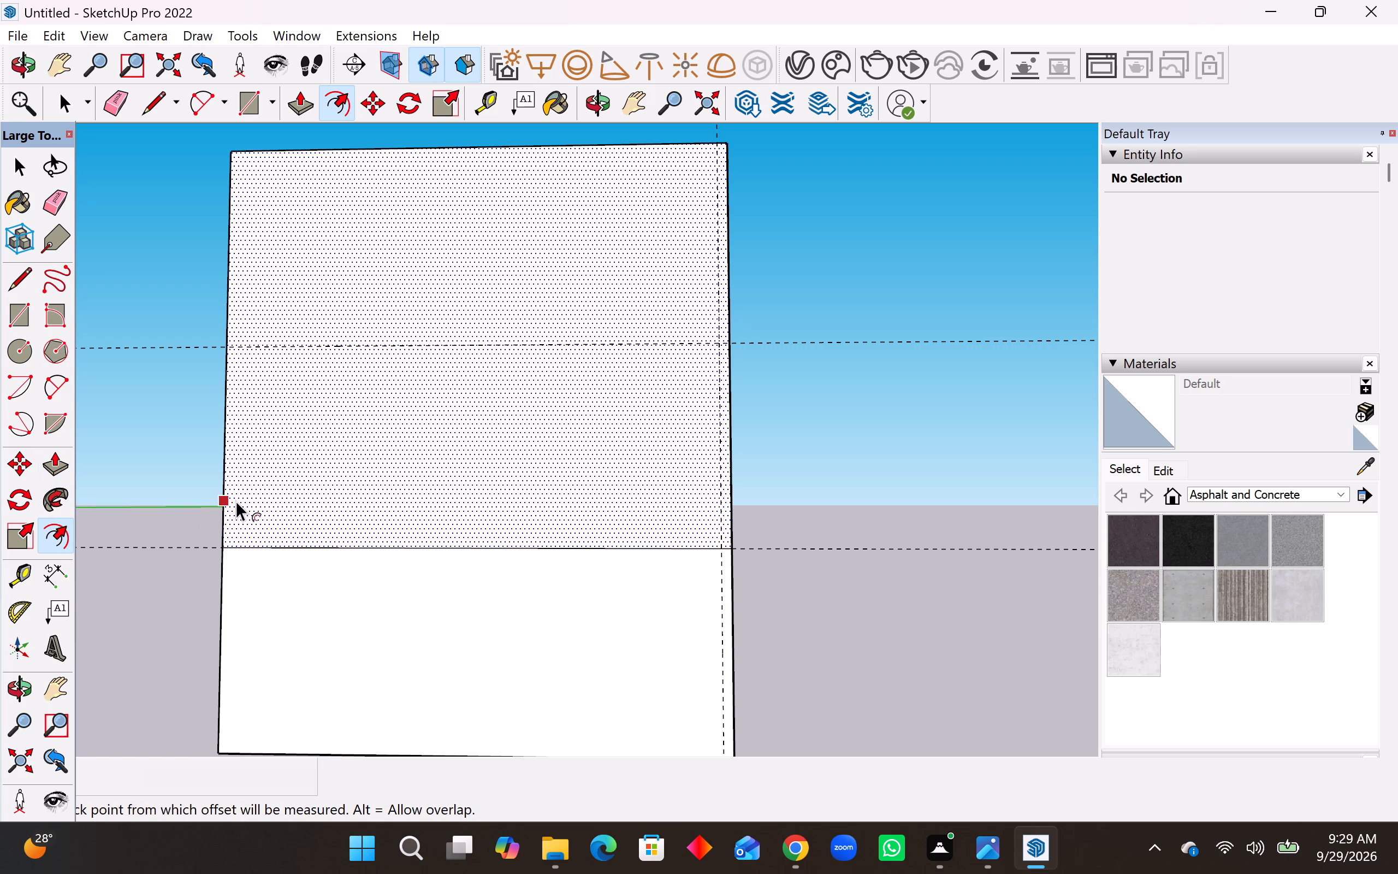
pyautogui.click(236, 501)
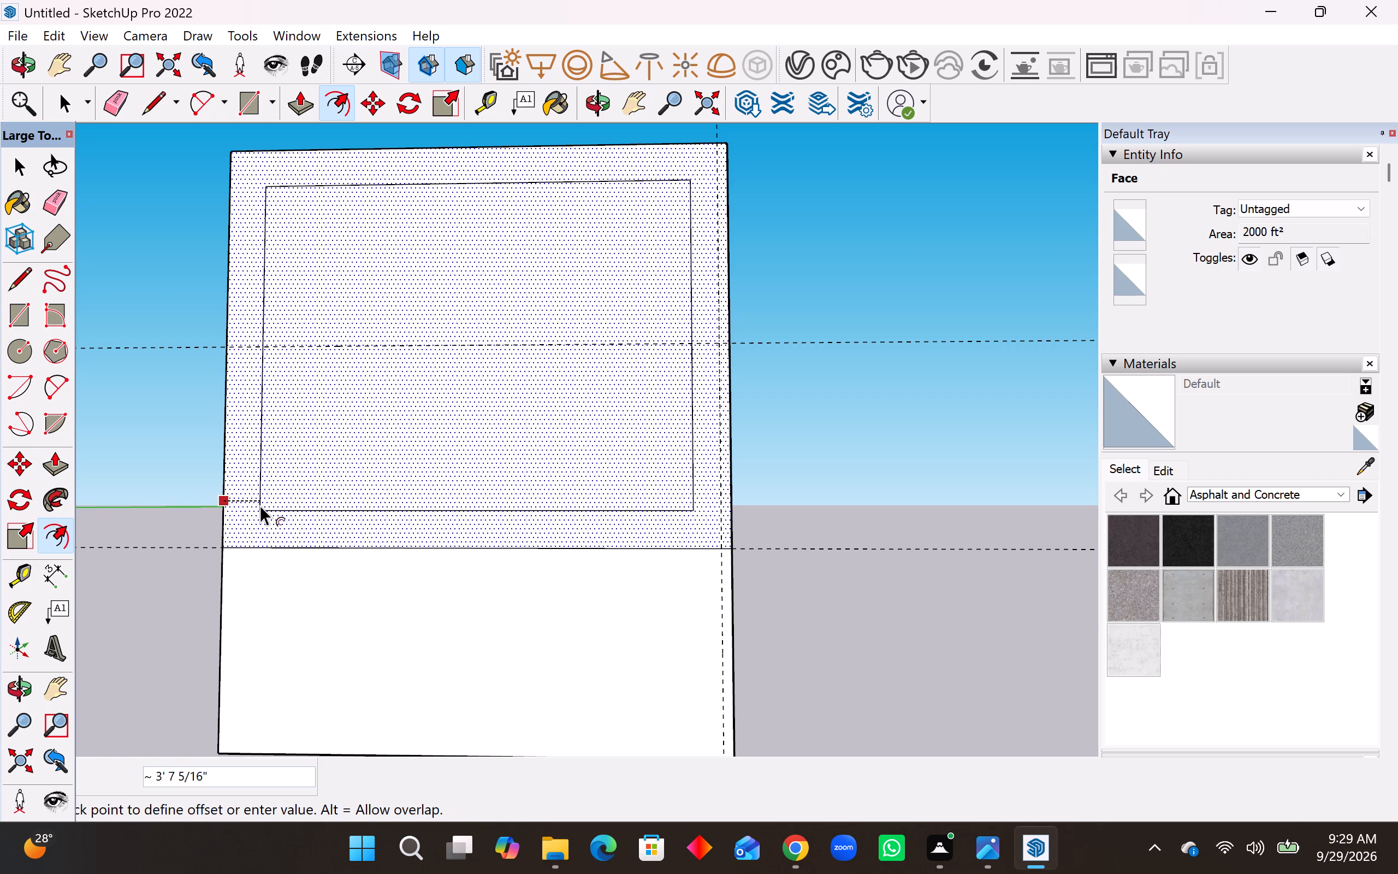
pyautogui.write("2'")
pyautogui.press('Return')
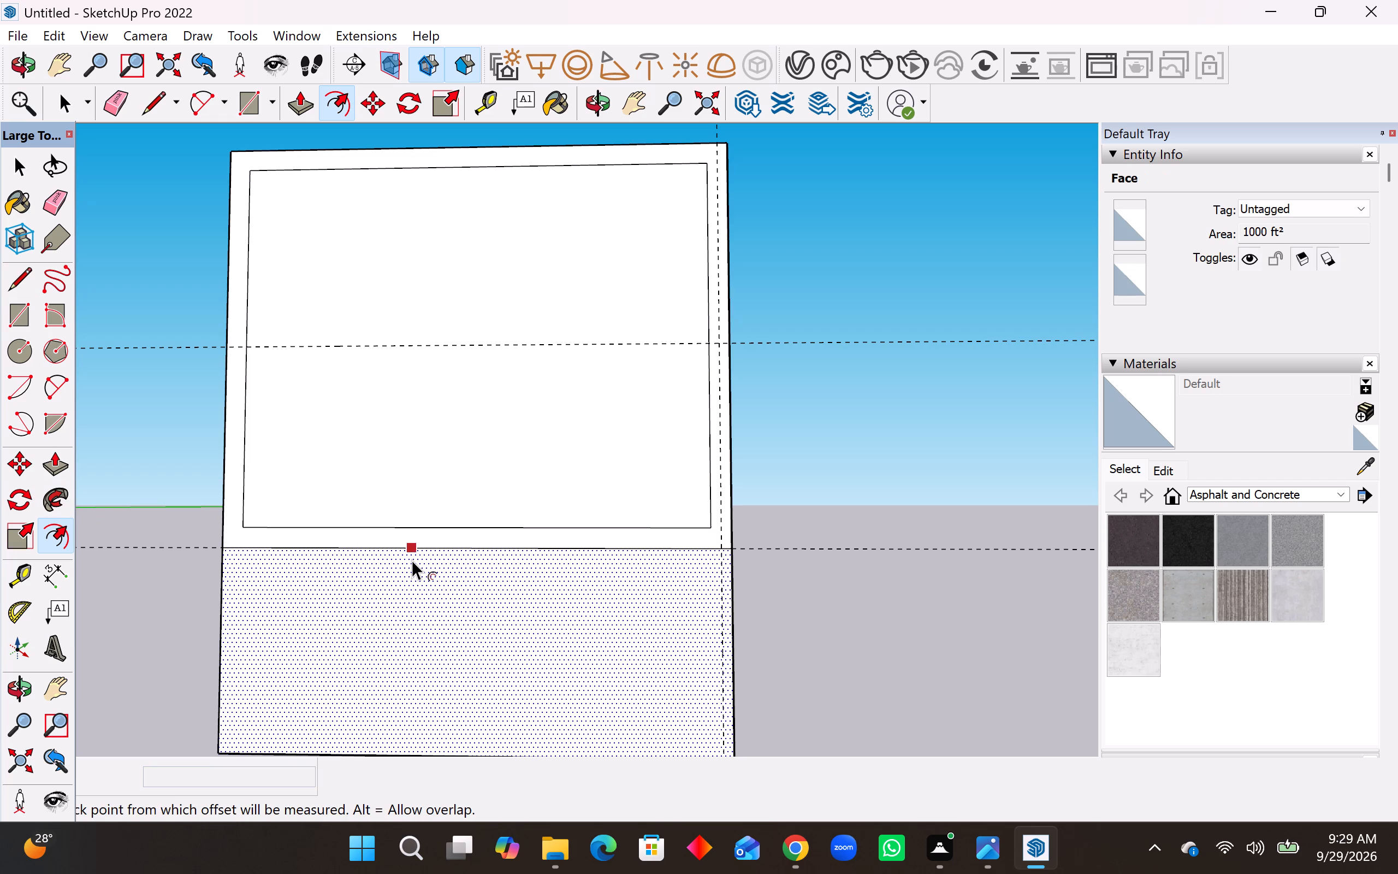
# Draw a 46' horizontal line across the inner rectangle along the middle horizontal guide, from its left edge to its right edge.
pyautogui.moveTo(422, 544); pyautogui.dragTo(414, 589, button='middle')
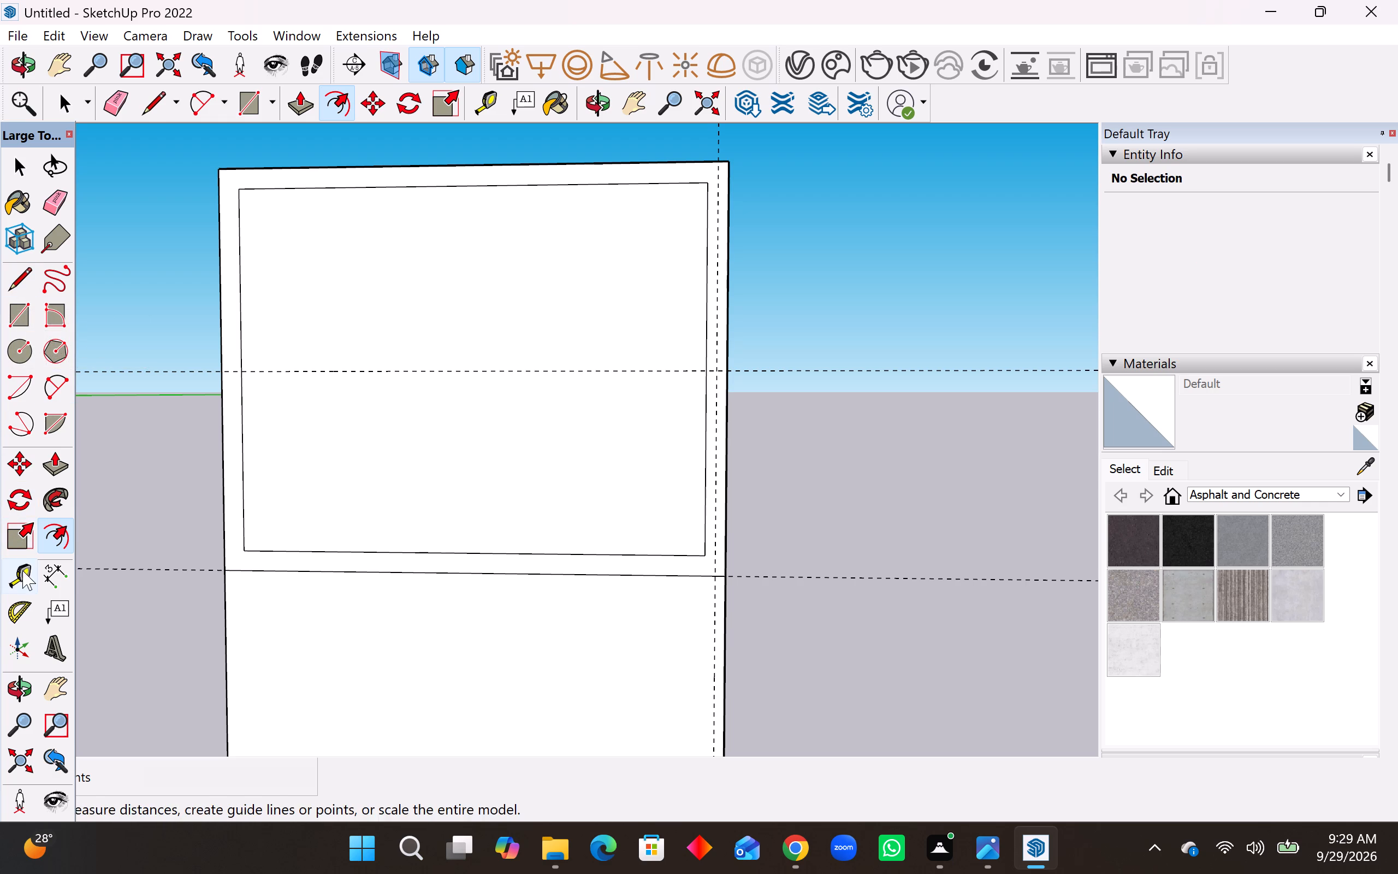
pyautogui.click(21, 284)
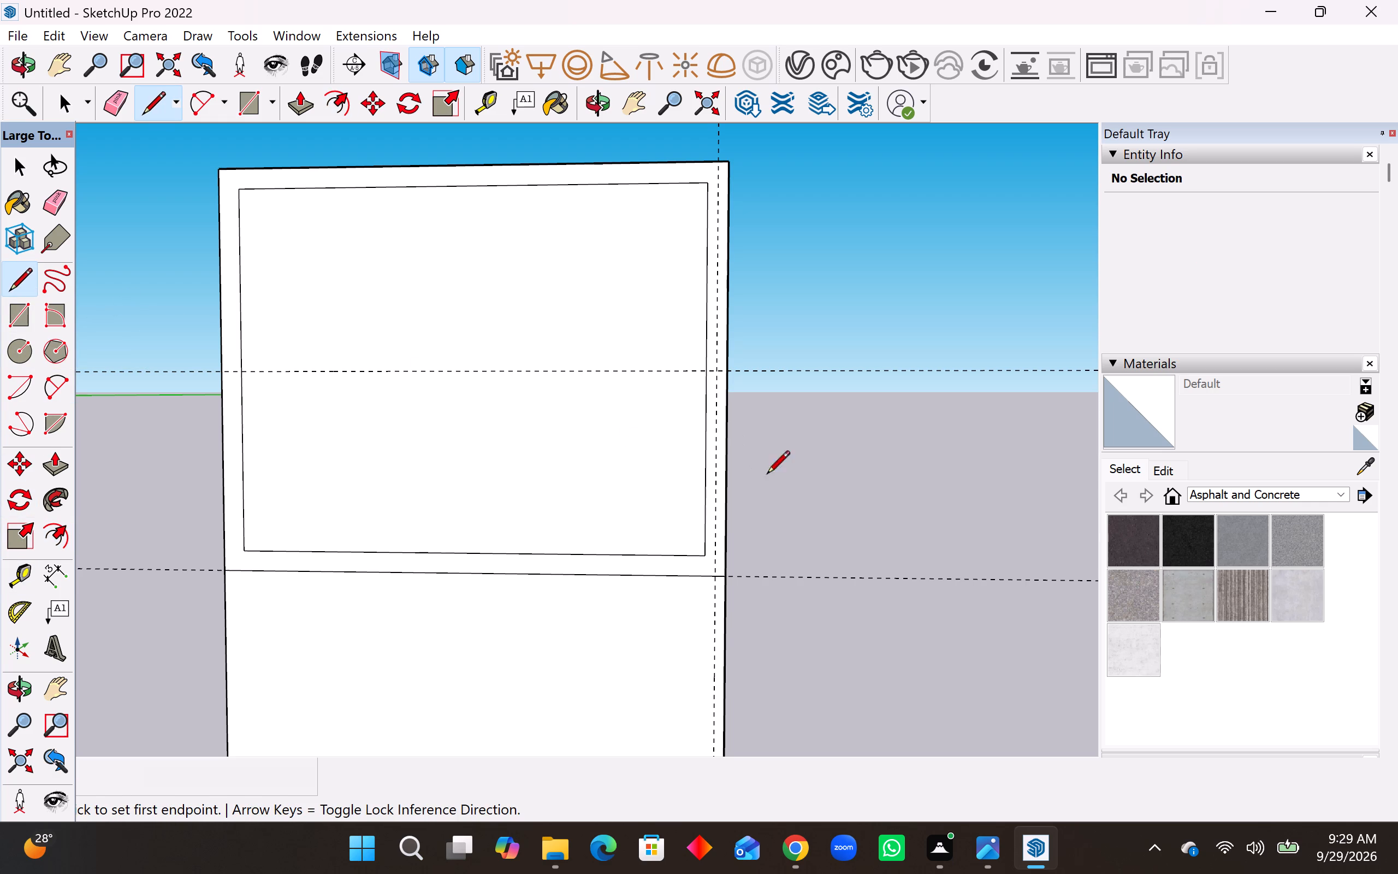
pyautogui.scroll(3, 874, 528)
pyautogui.scroll(-4, 883, 506)
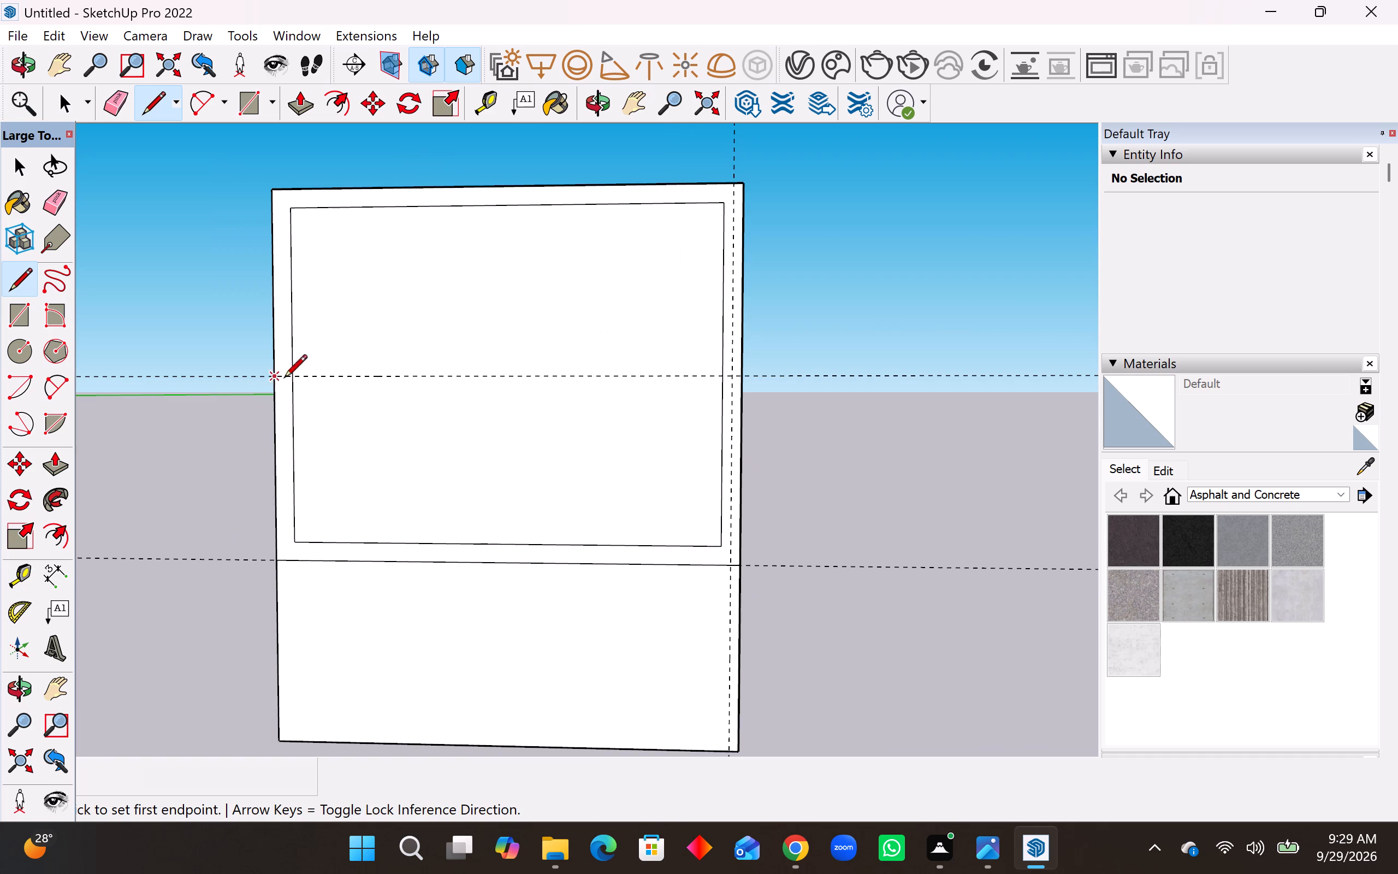
pyautogui.click(295, 379)
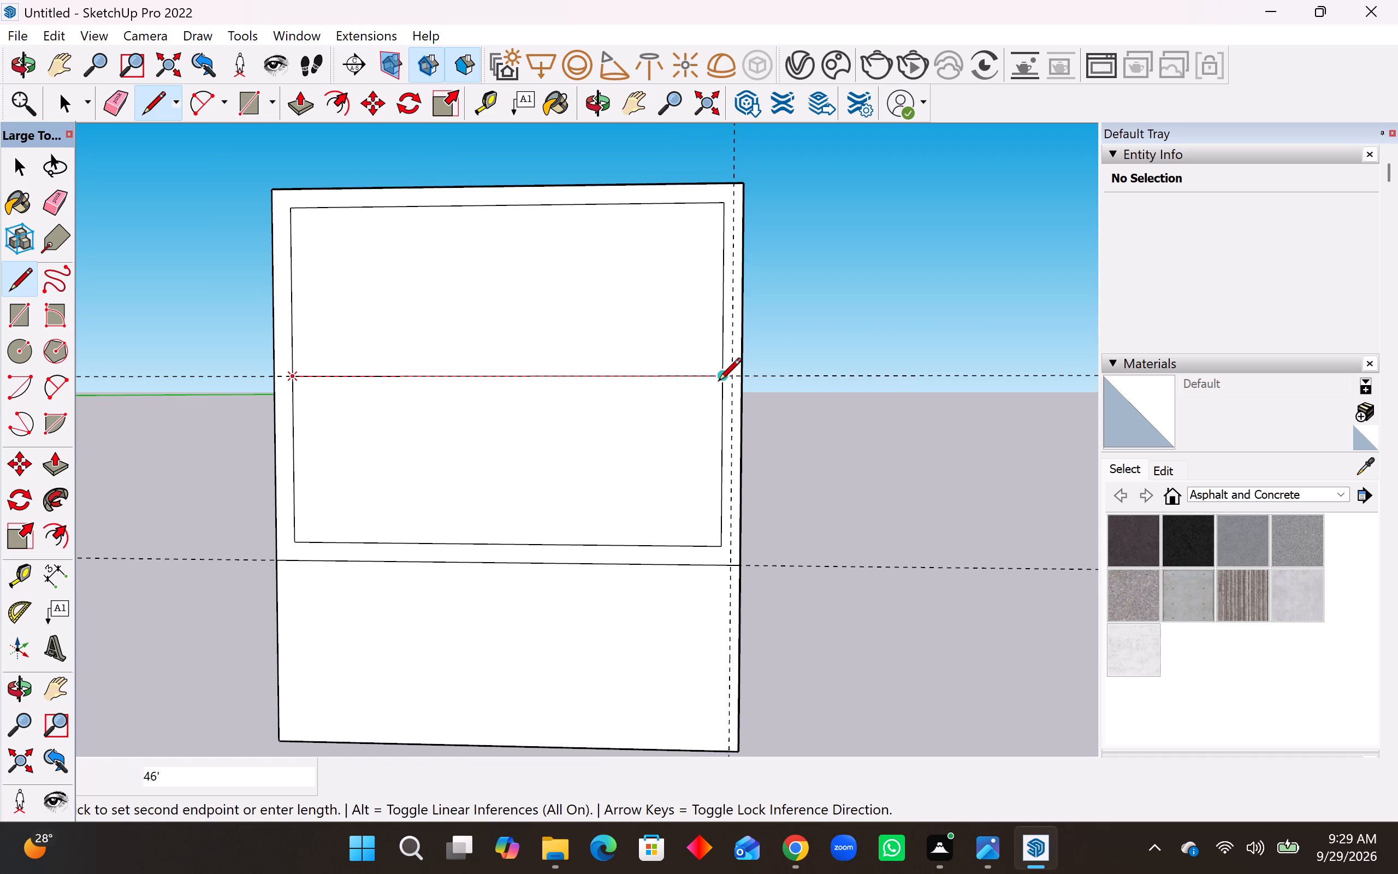
pyautogui.click(720, 382)
# Offset the border face around the upper rectangle 1'6" inward from its outer edge.
pyautogui.scroll(-3, 675, 528)
pyautogui.moveTo(683, 484); pyautogui.dragTo(723, 459, button='middle')
pyautogui.scroll(3, 720, 401)
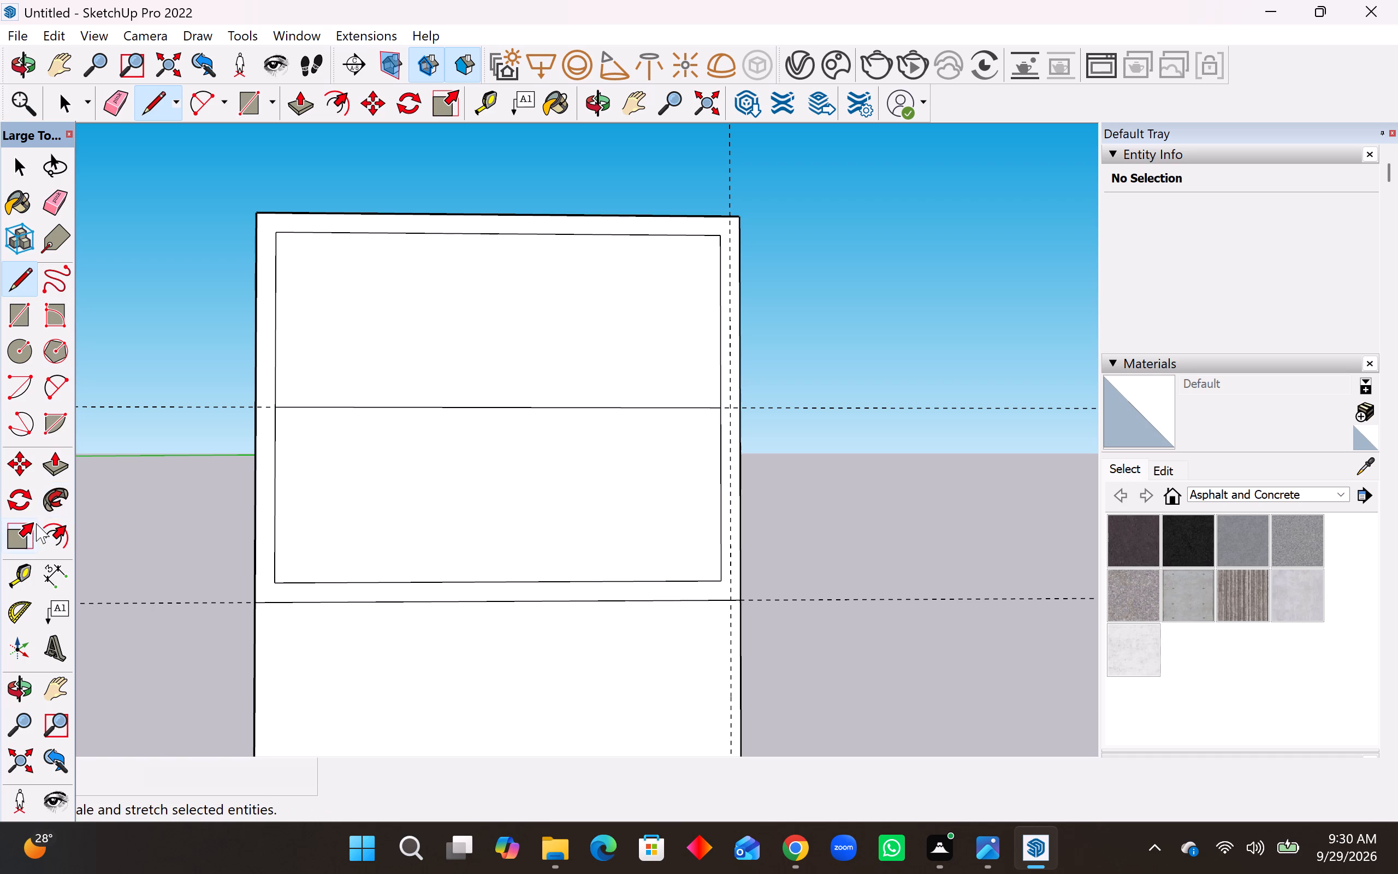
pyautogui.click(55, 535)
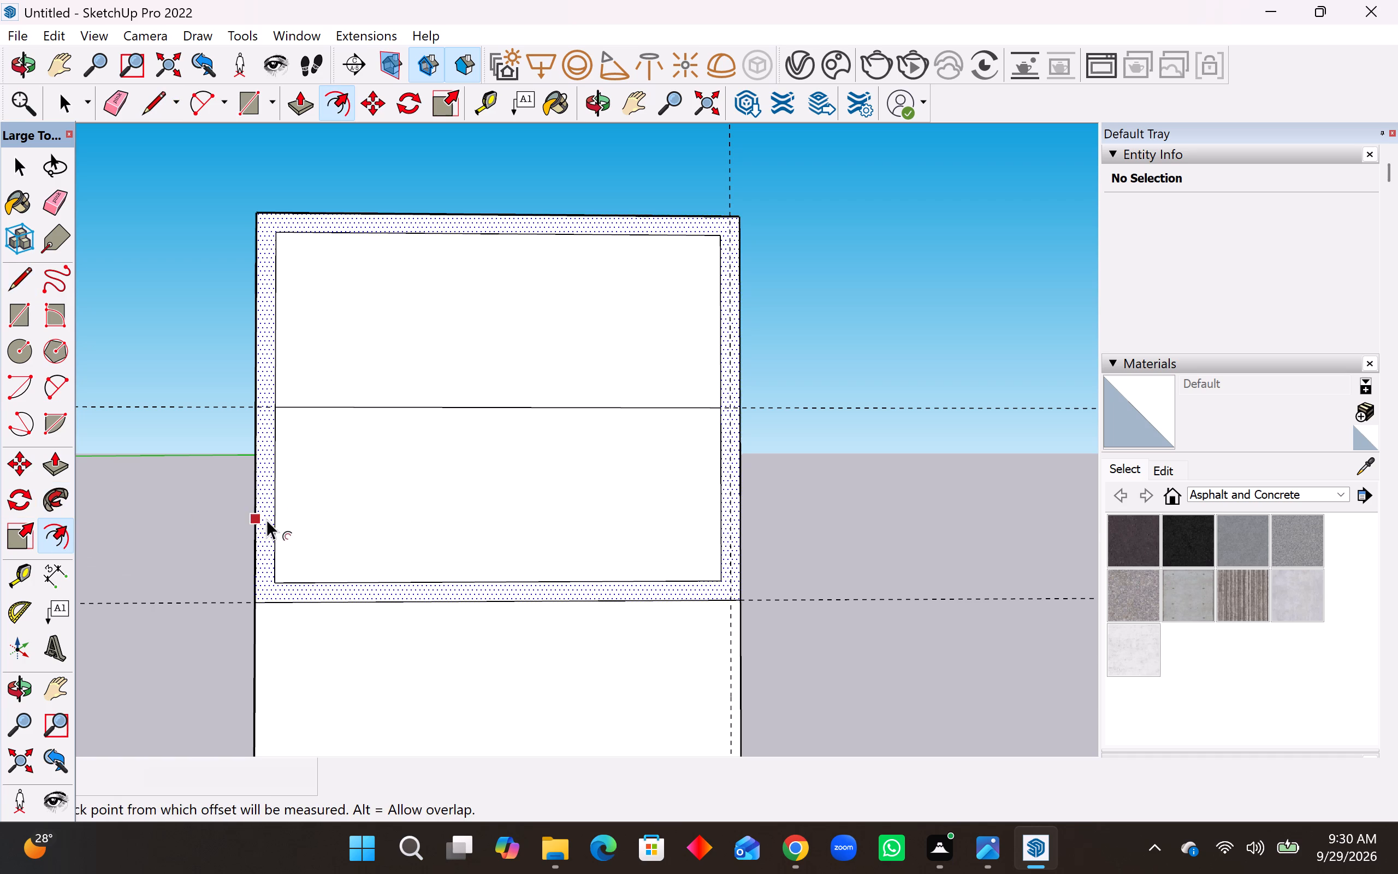
pyautogui.click(265, 521)
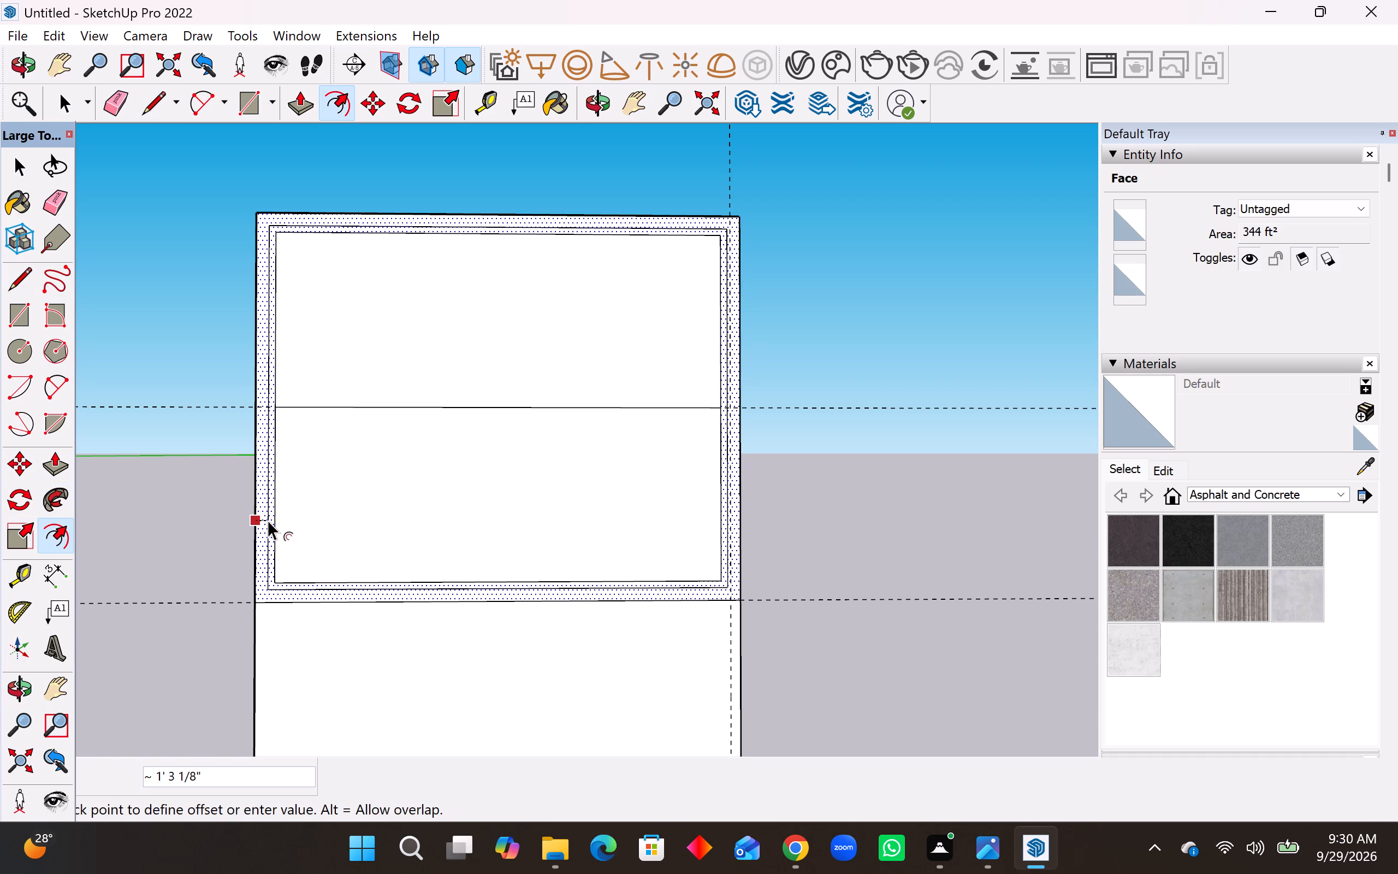
pyautogui.write('1\'6"')
pyautogui.press('Return')
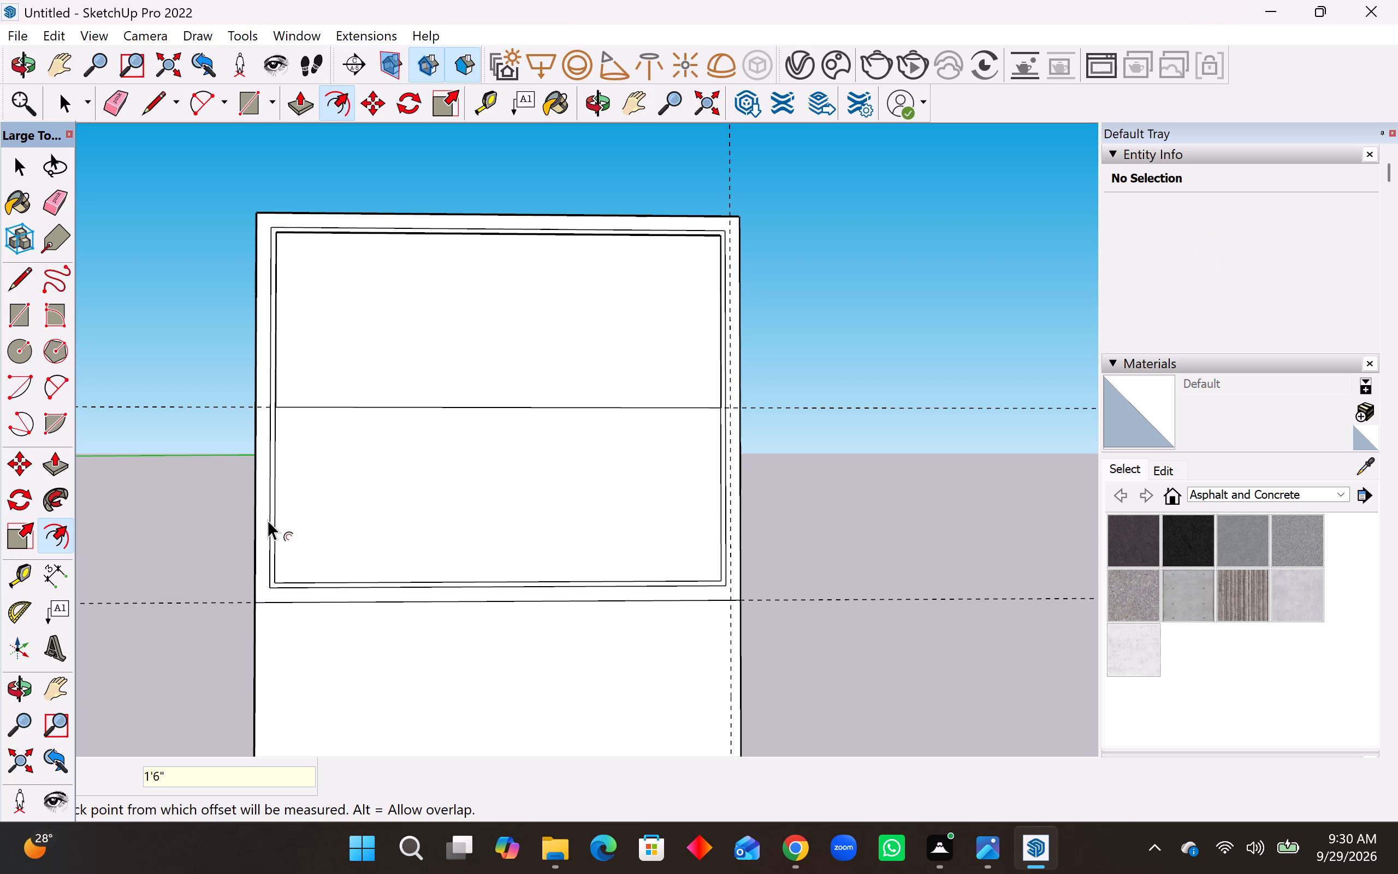
# Erase the innermost rectangle's left, top, right and bottom edges, keeping the 1'6" offset outline and the middle horizontal line.
pyautogui.click(49, 208)
pyautogui.click(276, 457)
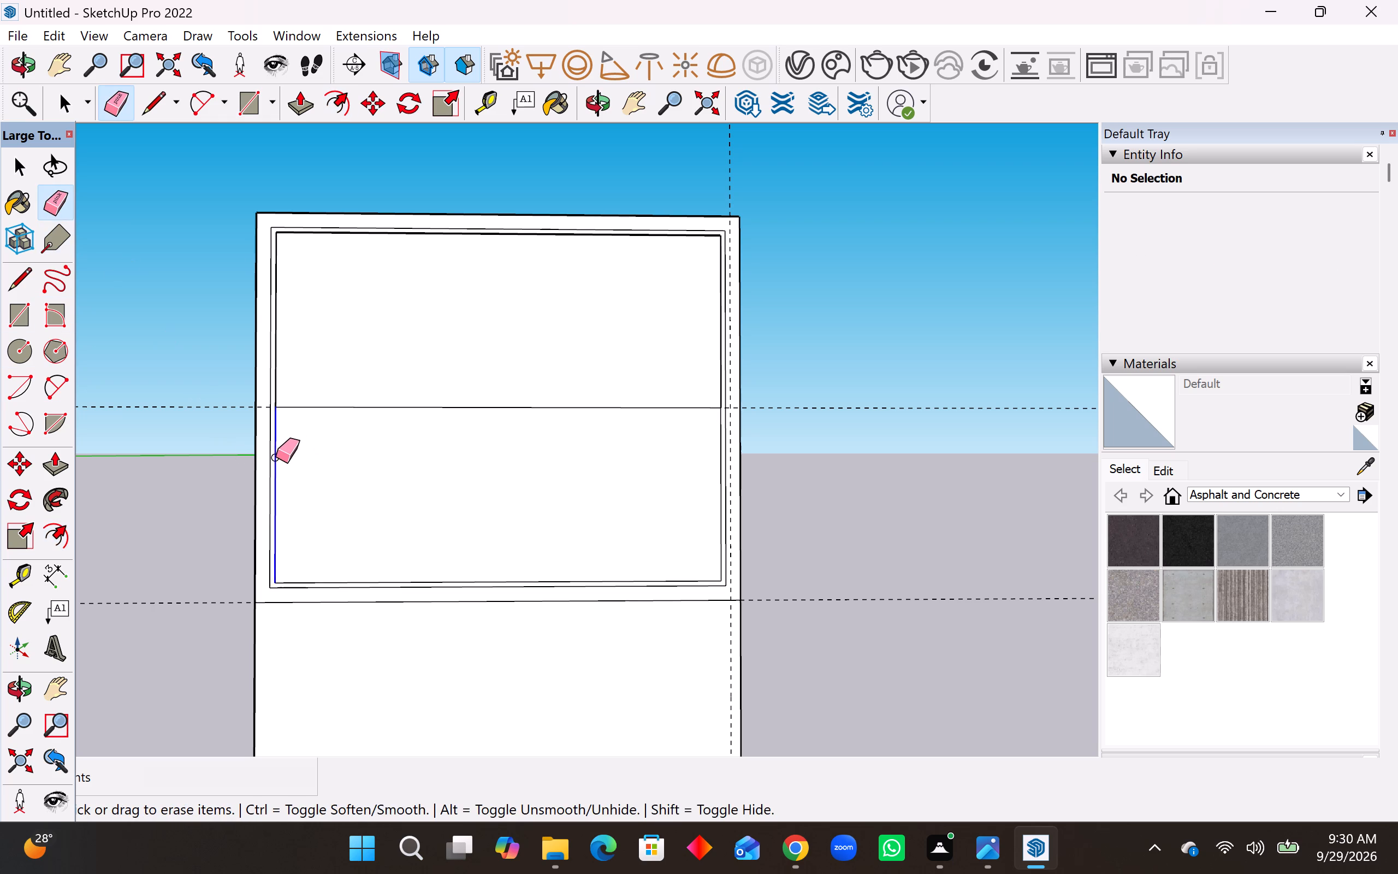
pyautogui.click(275, 388)
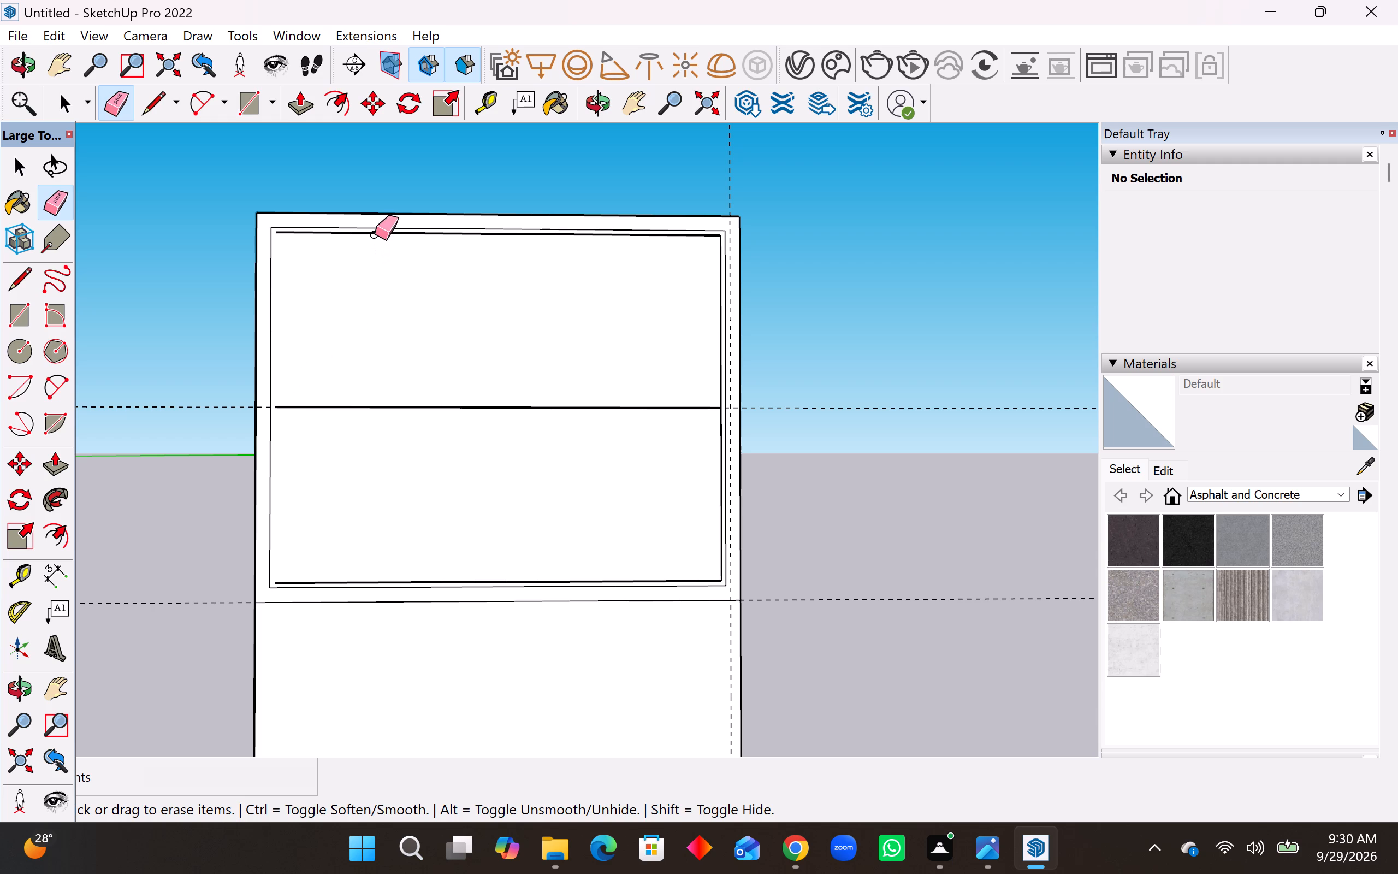
pyautogui.click(374, 233)
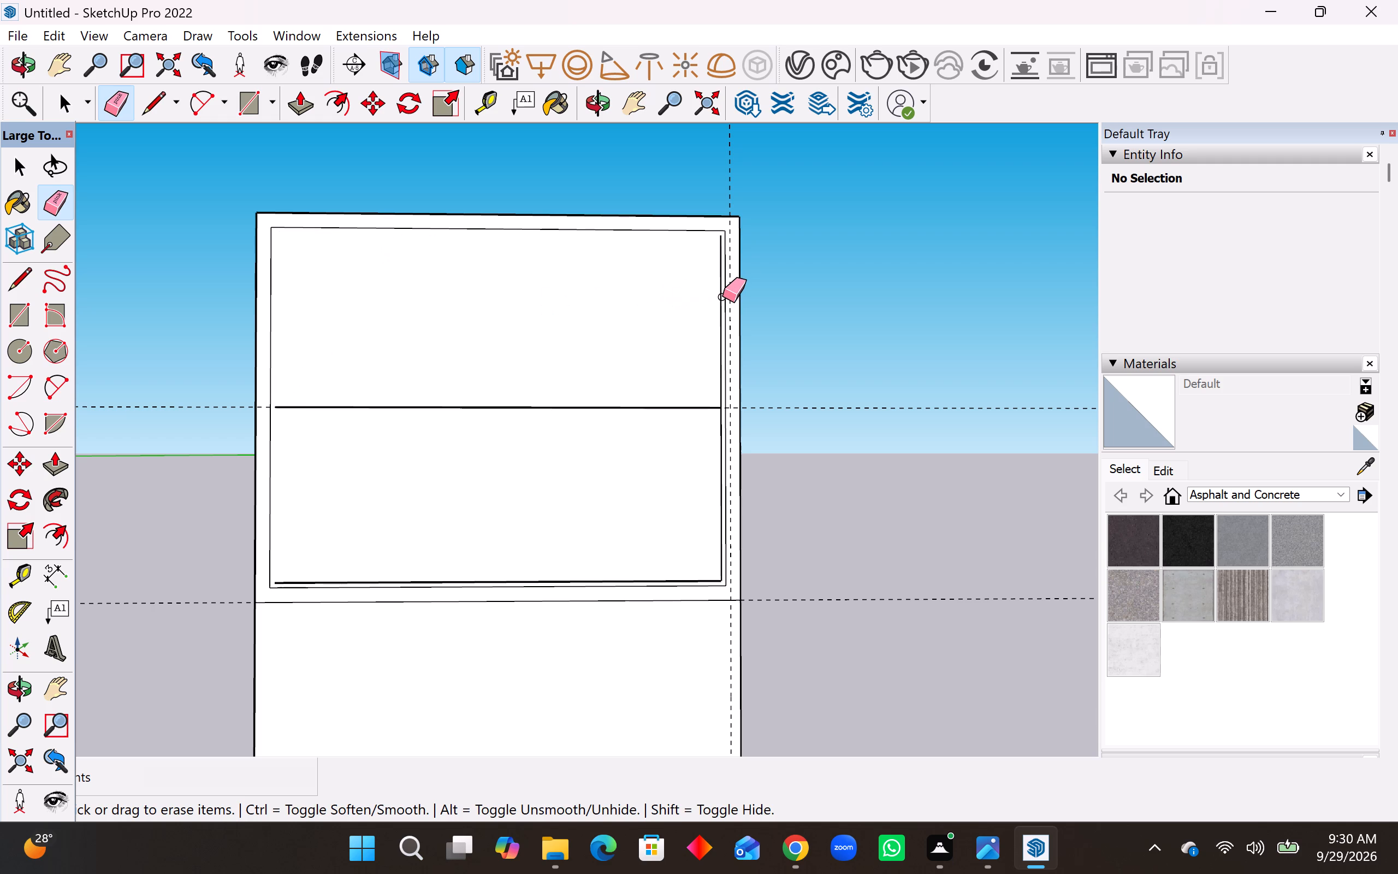
pyautogui.click(721, 297)
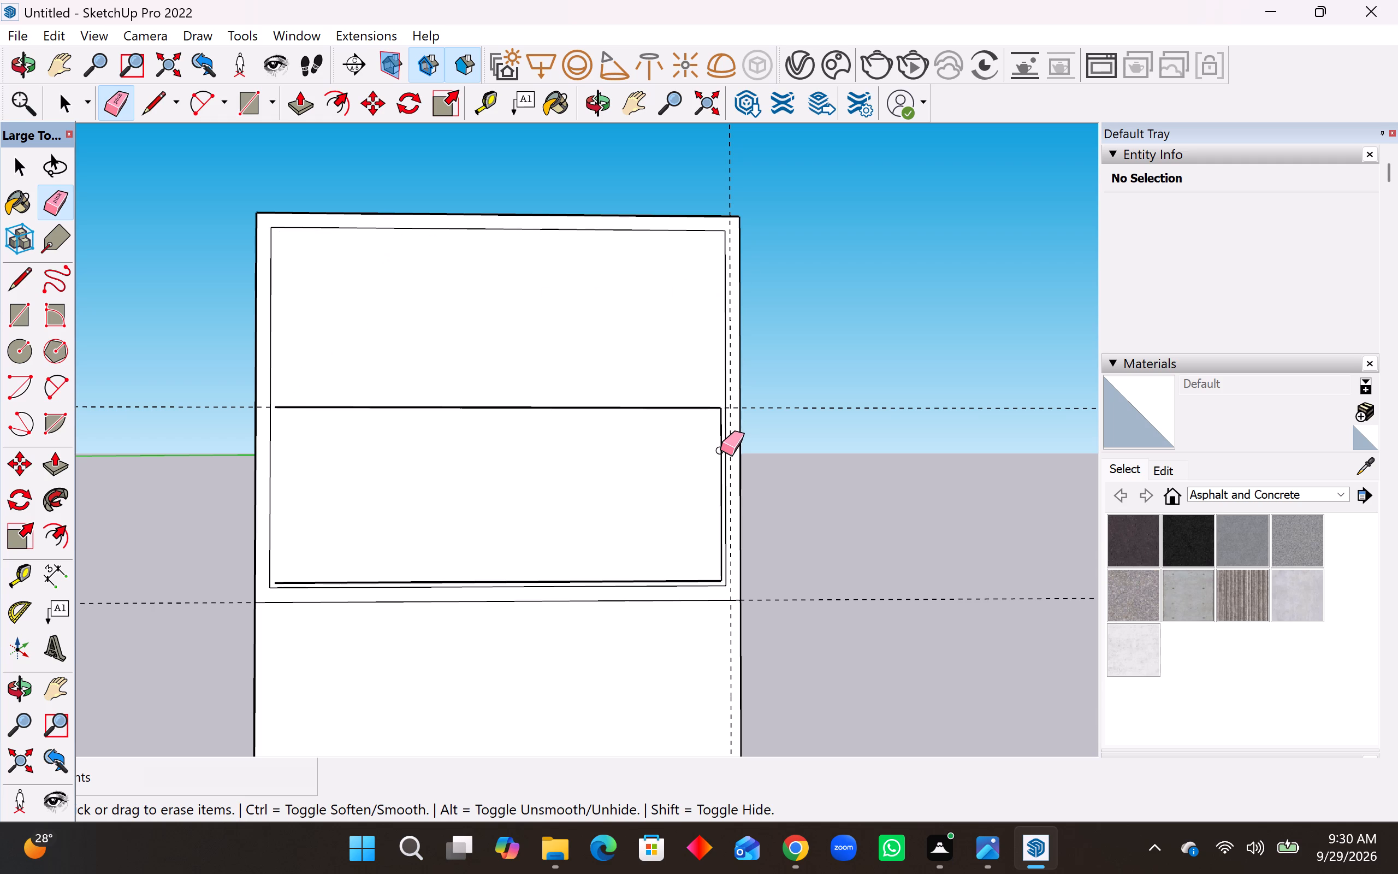
pyautogui.click(721, 446)
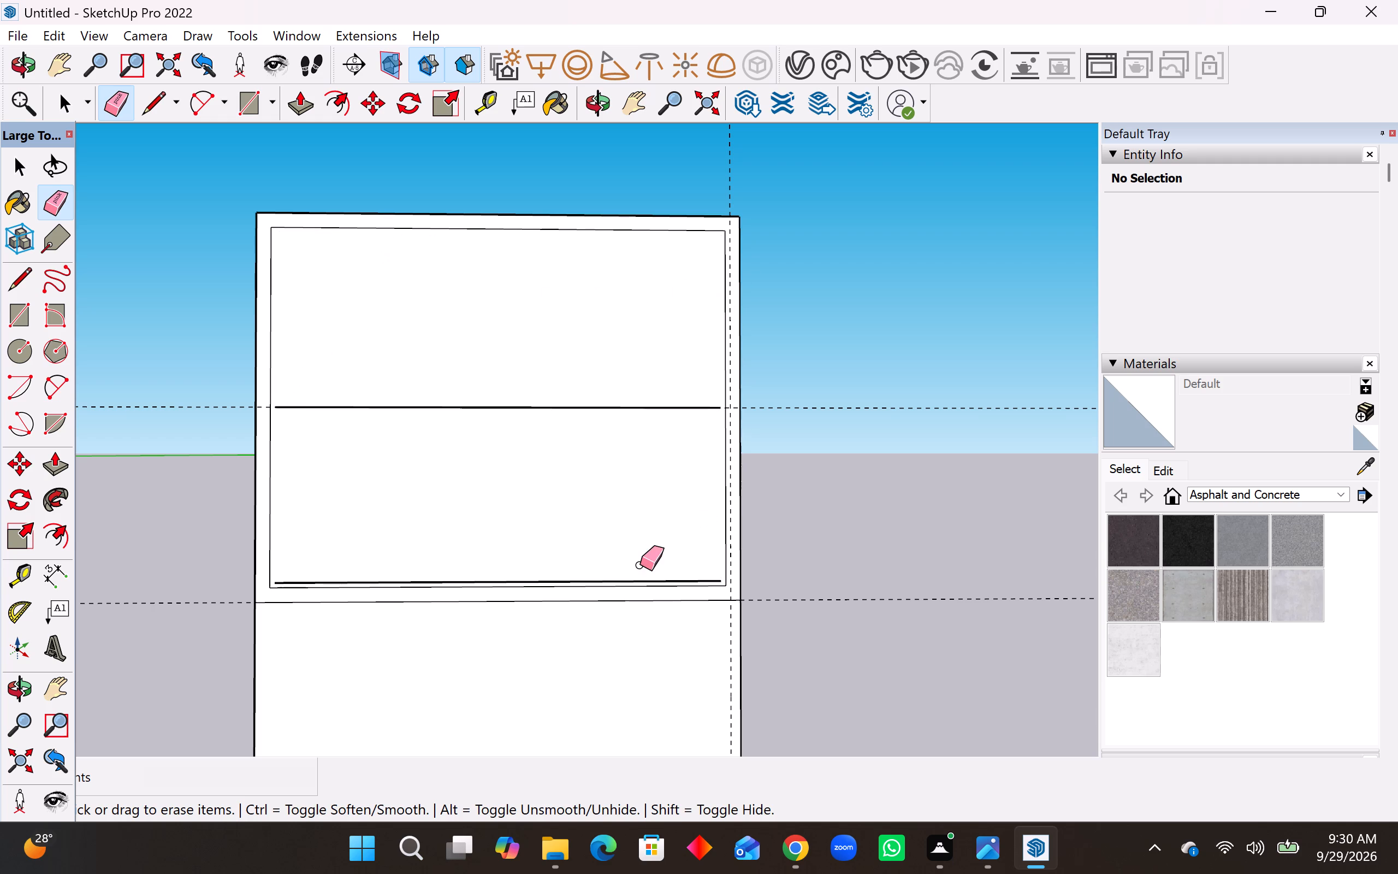
pyautogui.click(625, 581)
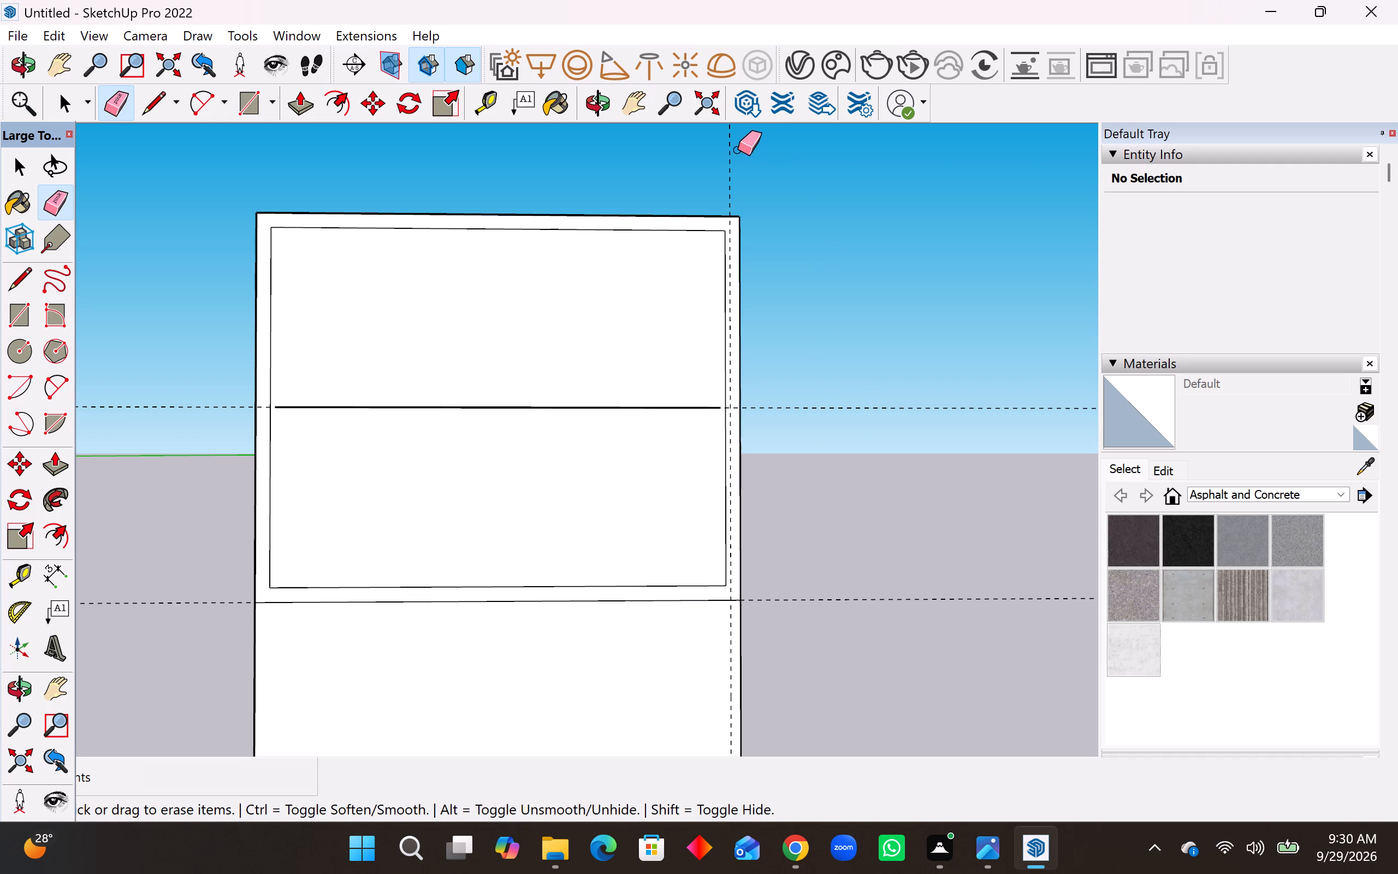
# Erase the vertical guide line and both horizontal guide lines crossing the front face.
pyautogui.moveTo(725, 160); pyautogui.dragTo(844, 586)
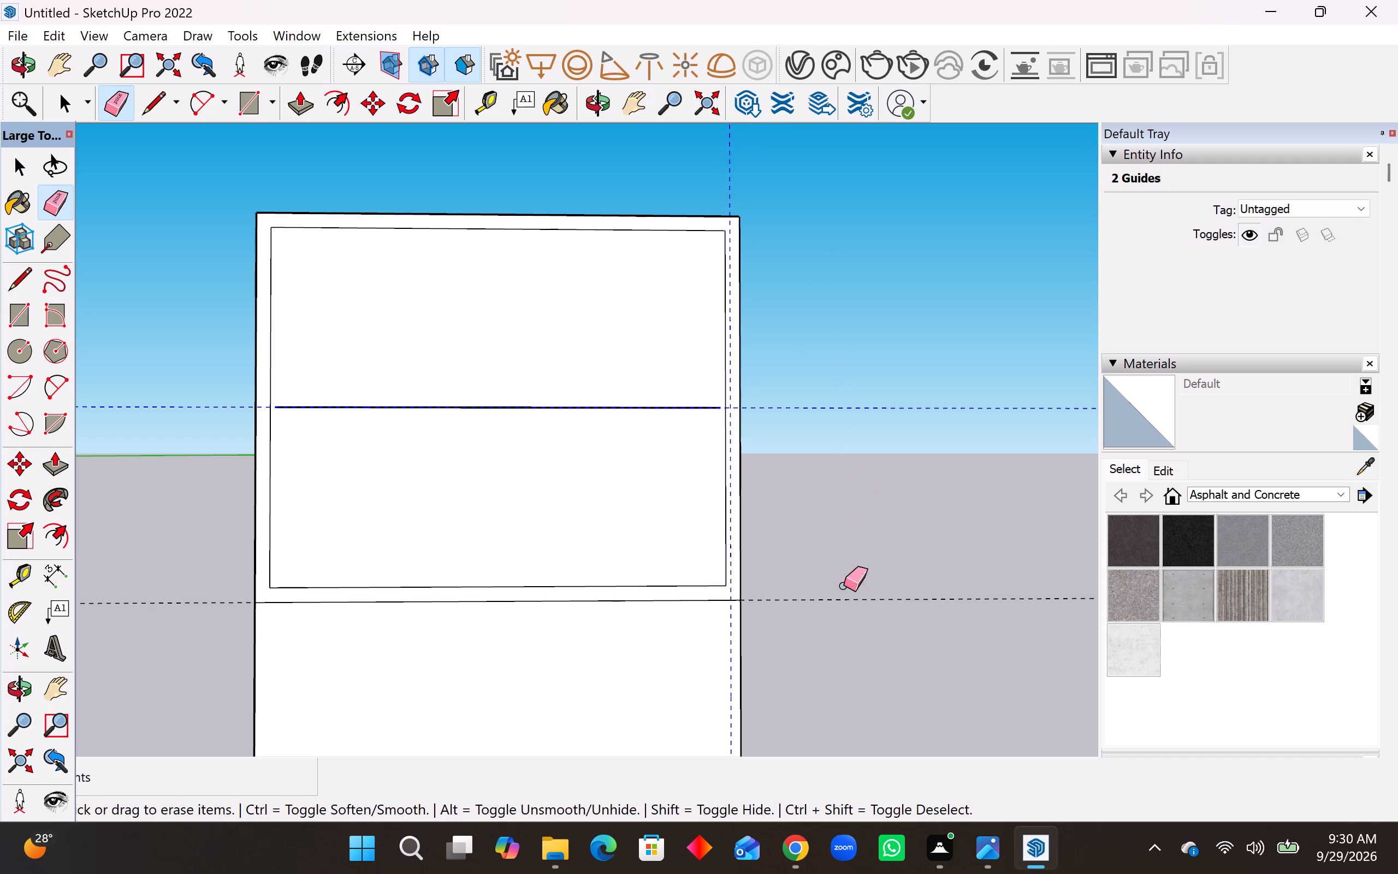
pyautogui.moveTo(844, 586); pyautogui.dragTo(832, 633)
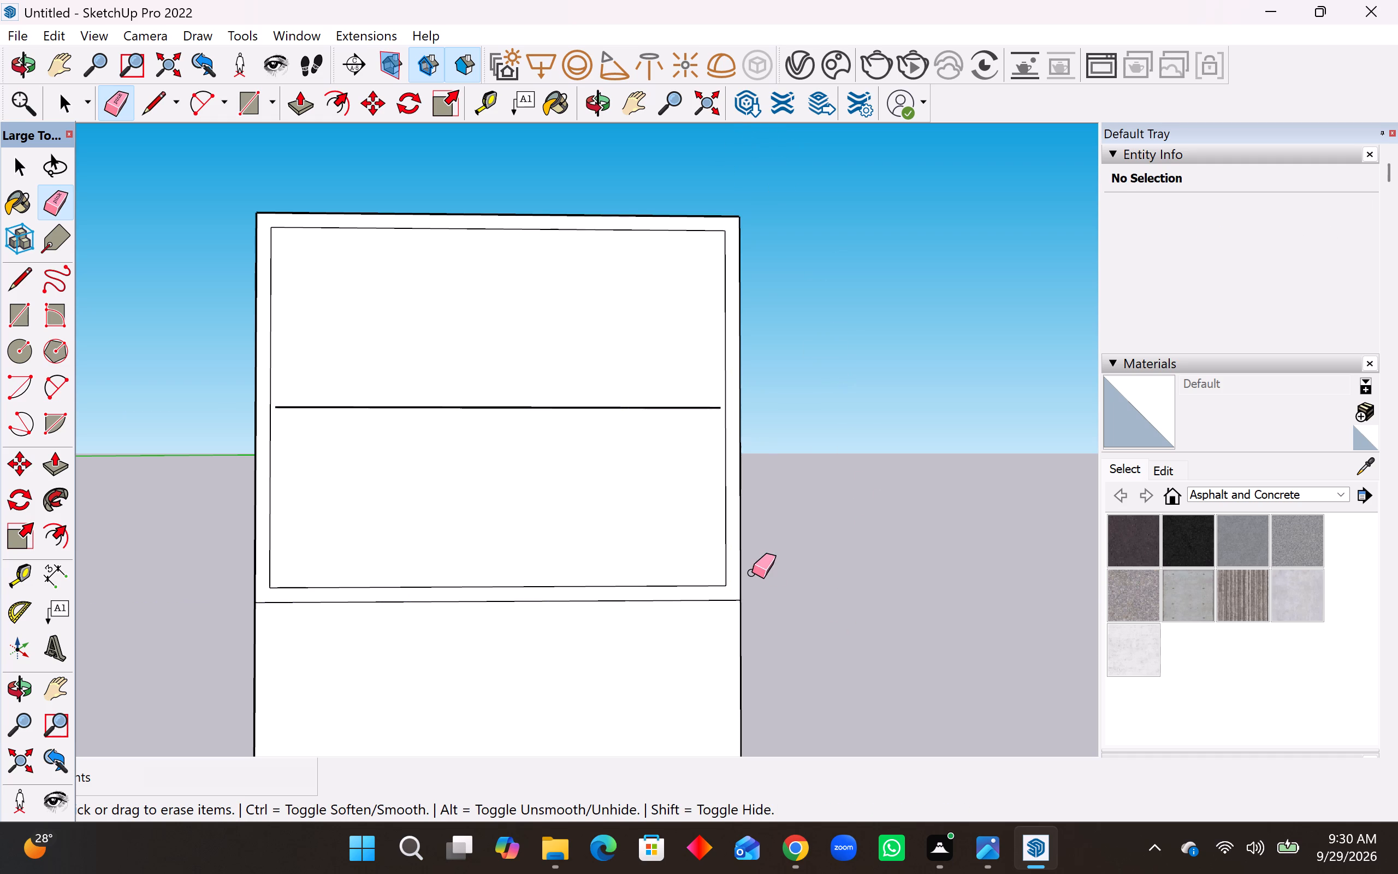
# Extend the middle floor-division line from its left end to the inner frame outline, and across 47' to the outline's right edge.
pyautogui.scroll(-4, 751, 575)
pyautogui.scroll(4, 746, 638)
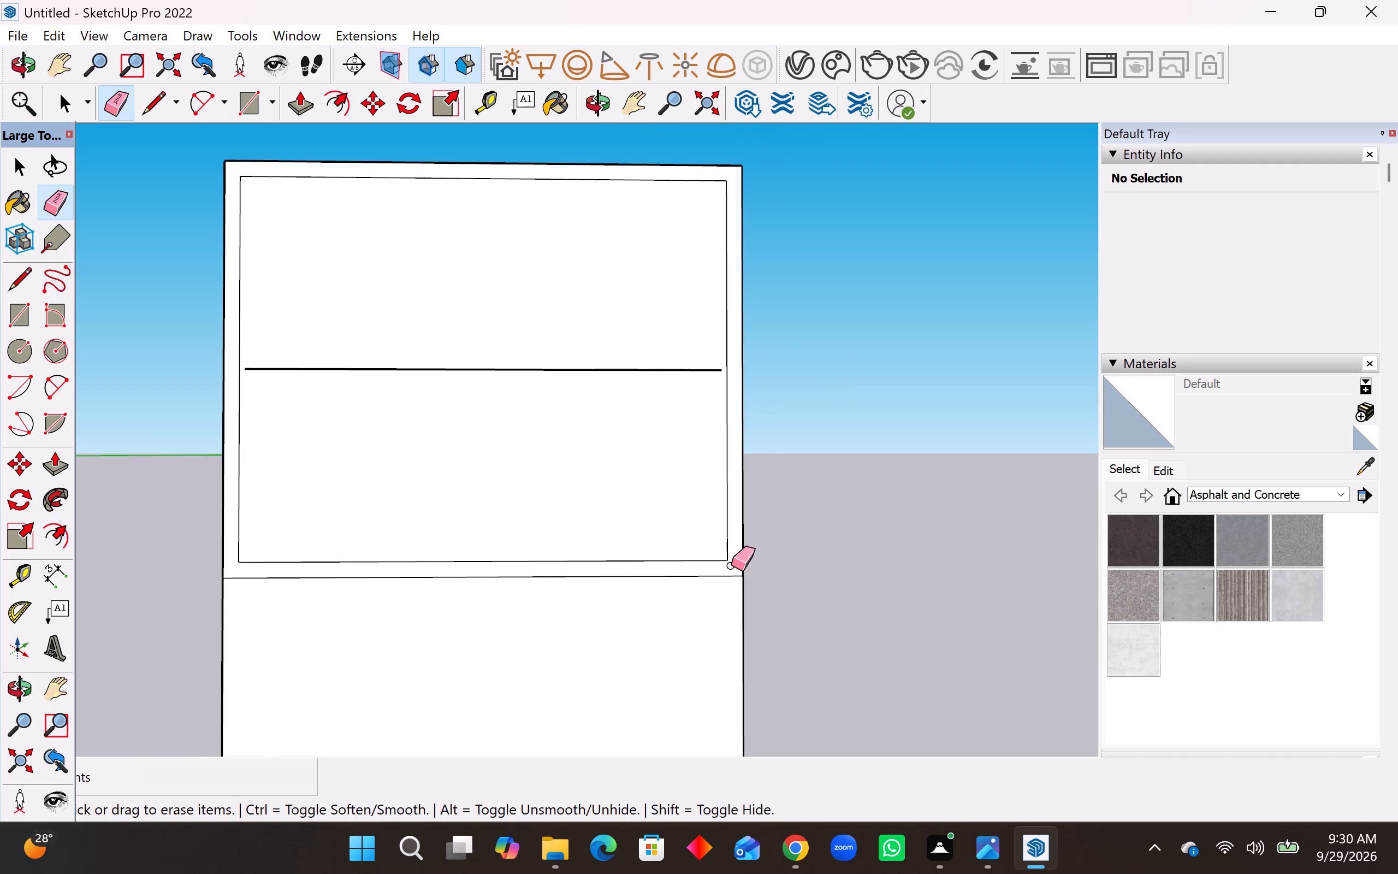
pyautogui.scroll(-4, 732, 568)
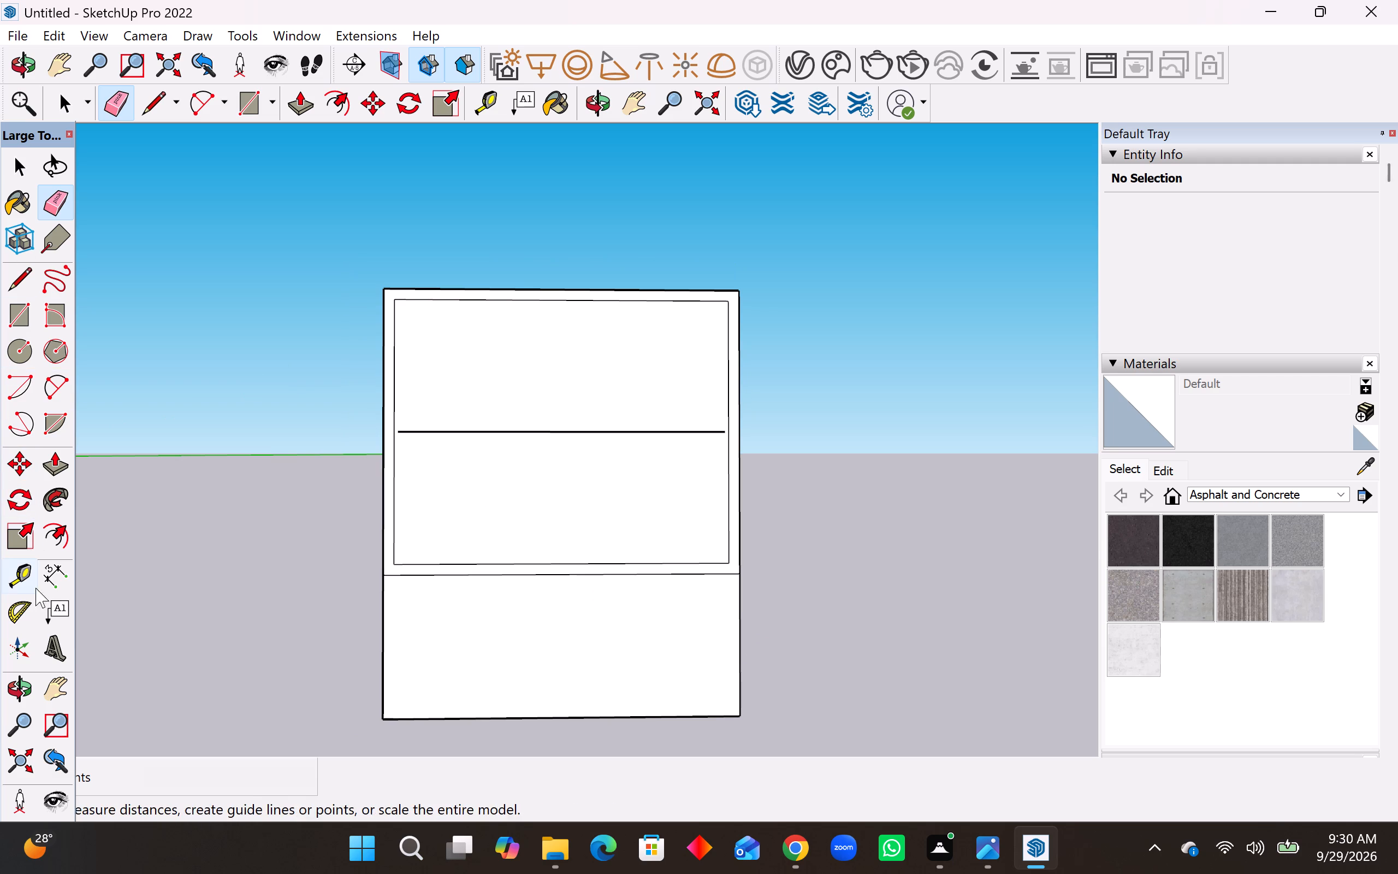
pyautogui.click(21, 282)
pyautogui.scroll(7, 543, 494)
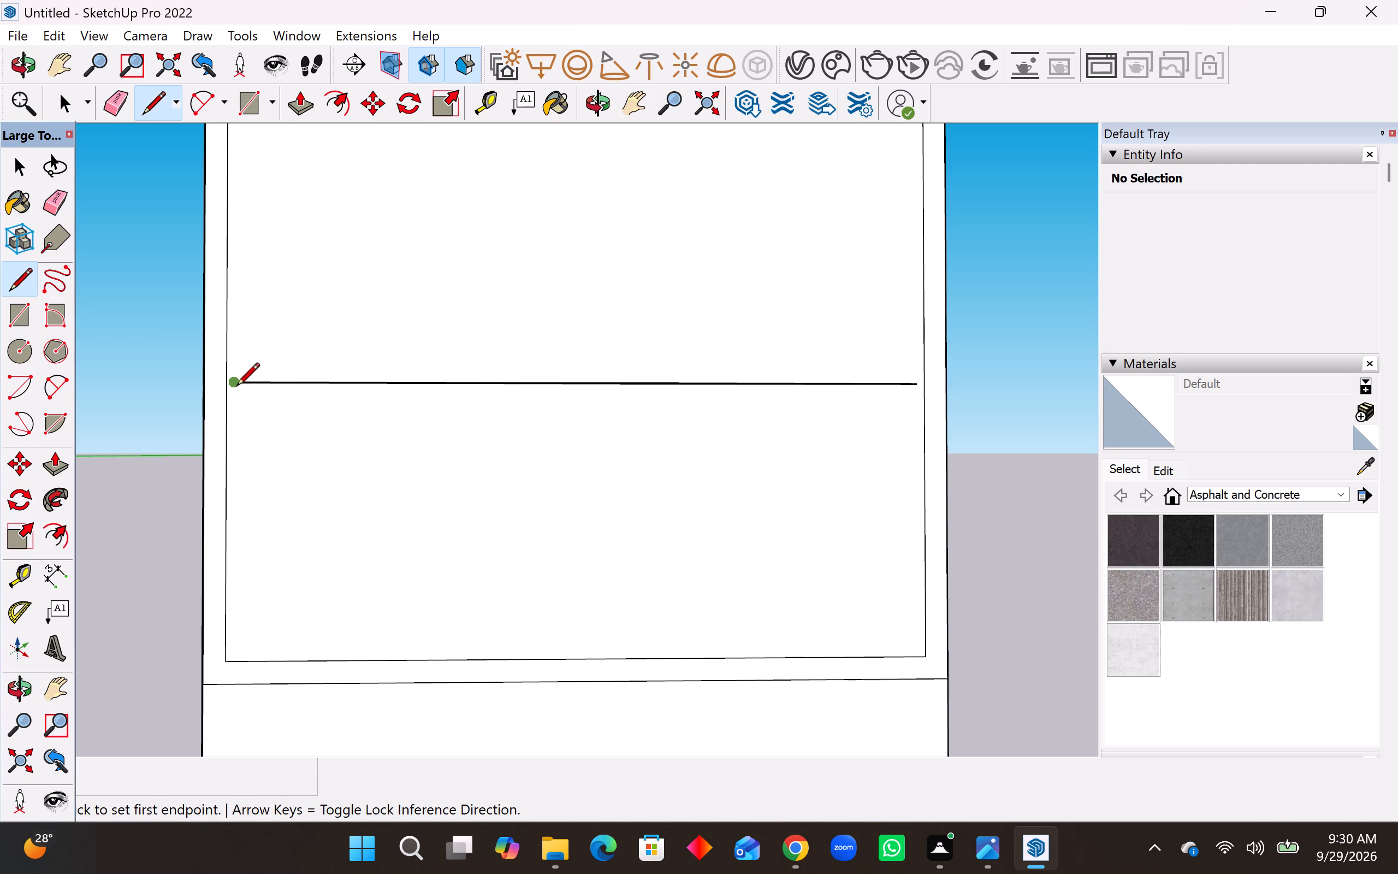
pyautogui.click(234, 385)
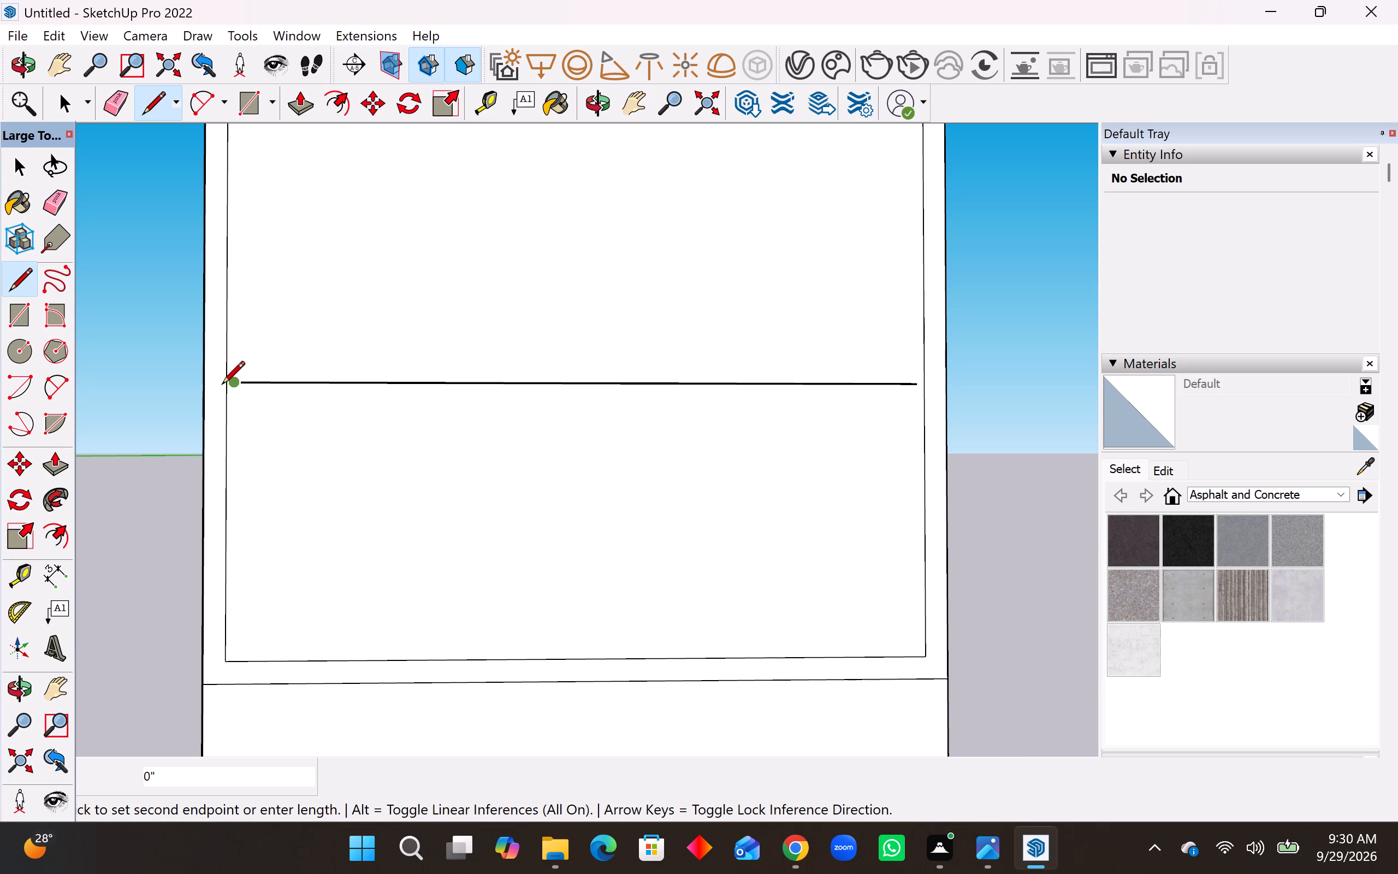
pyautogui.scroll(7, 232, 392)
pyautogui.click(221, 376)
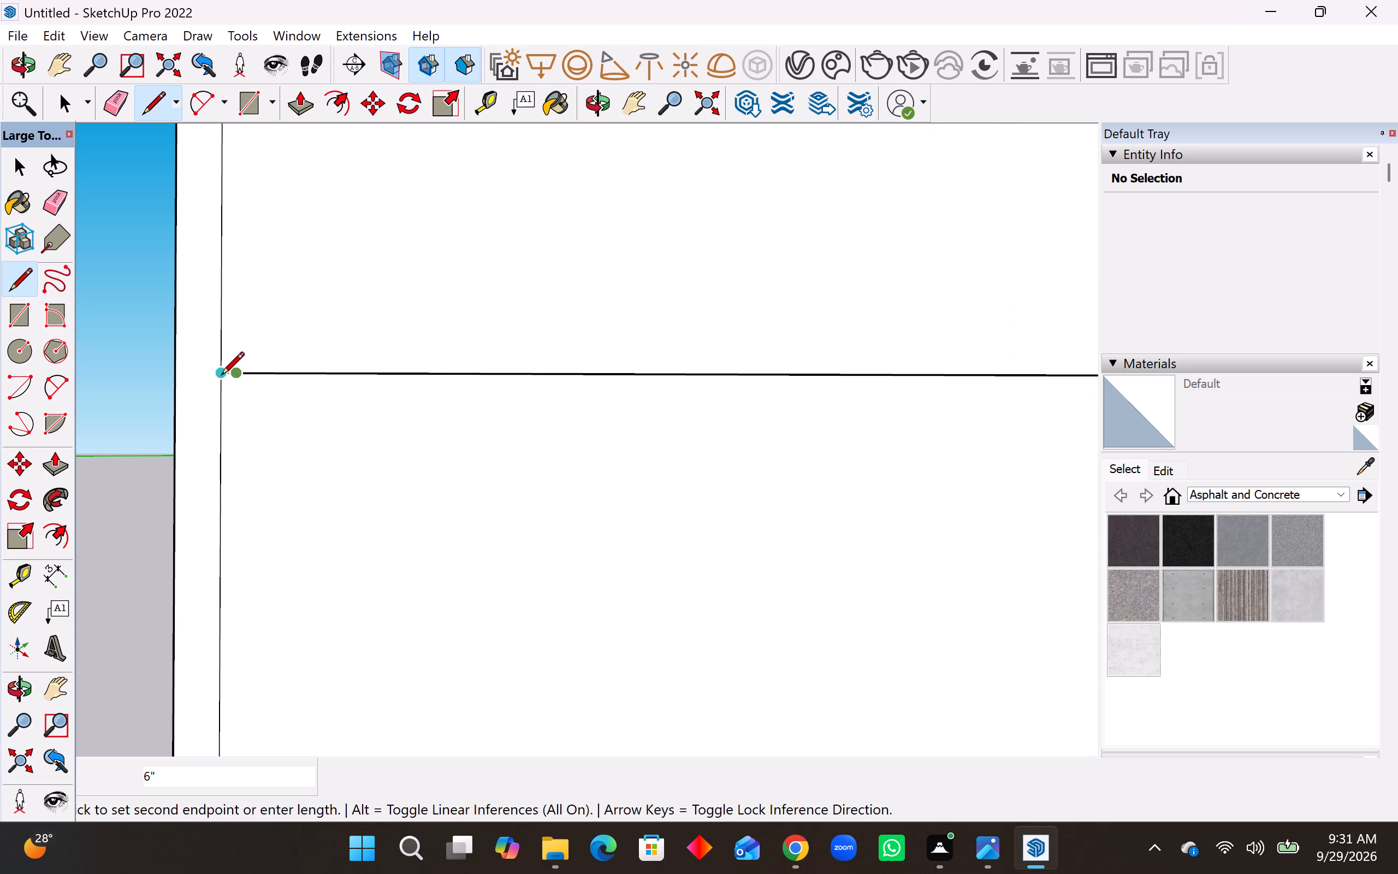
pyautogui.scroll(-9, 136, 420)
pyautogui.scroll(3, 661, 416)
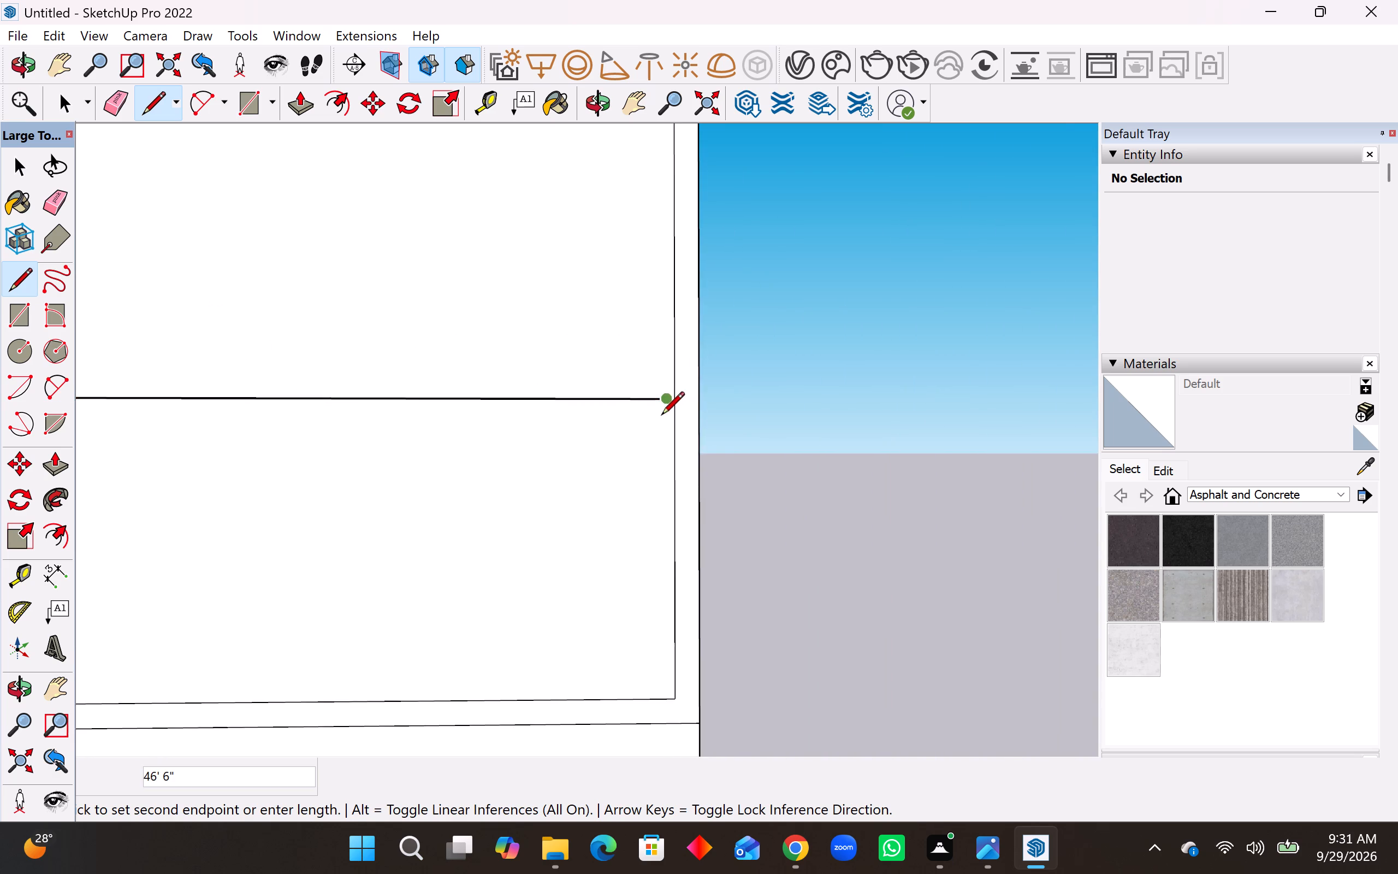
pyautogui.scroll(5, 661, 416)
pyautogui.click(682, 394)
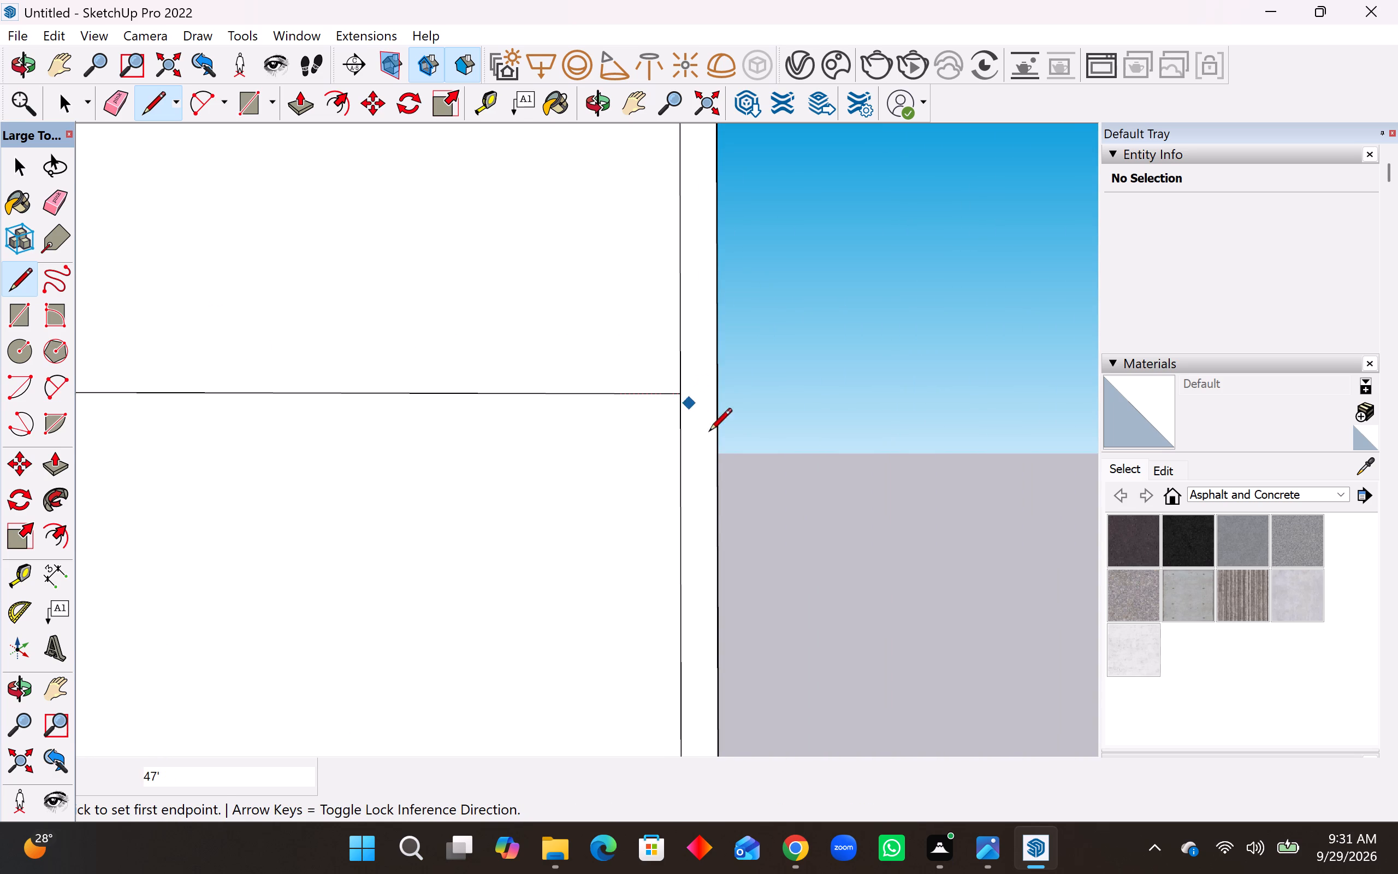
pyautogui.scroll(-5, 721, 518)
pyautogui.press('space')
pyautogui.scroll(-10, 715, 507)
pyautogui.scroll(-4, 742, 550)
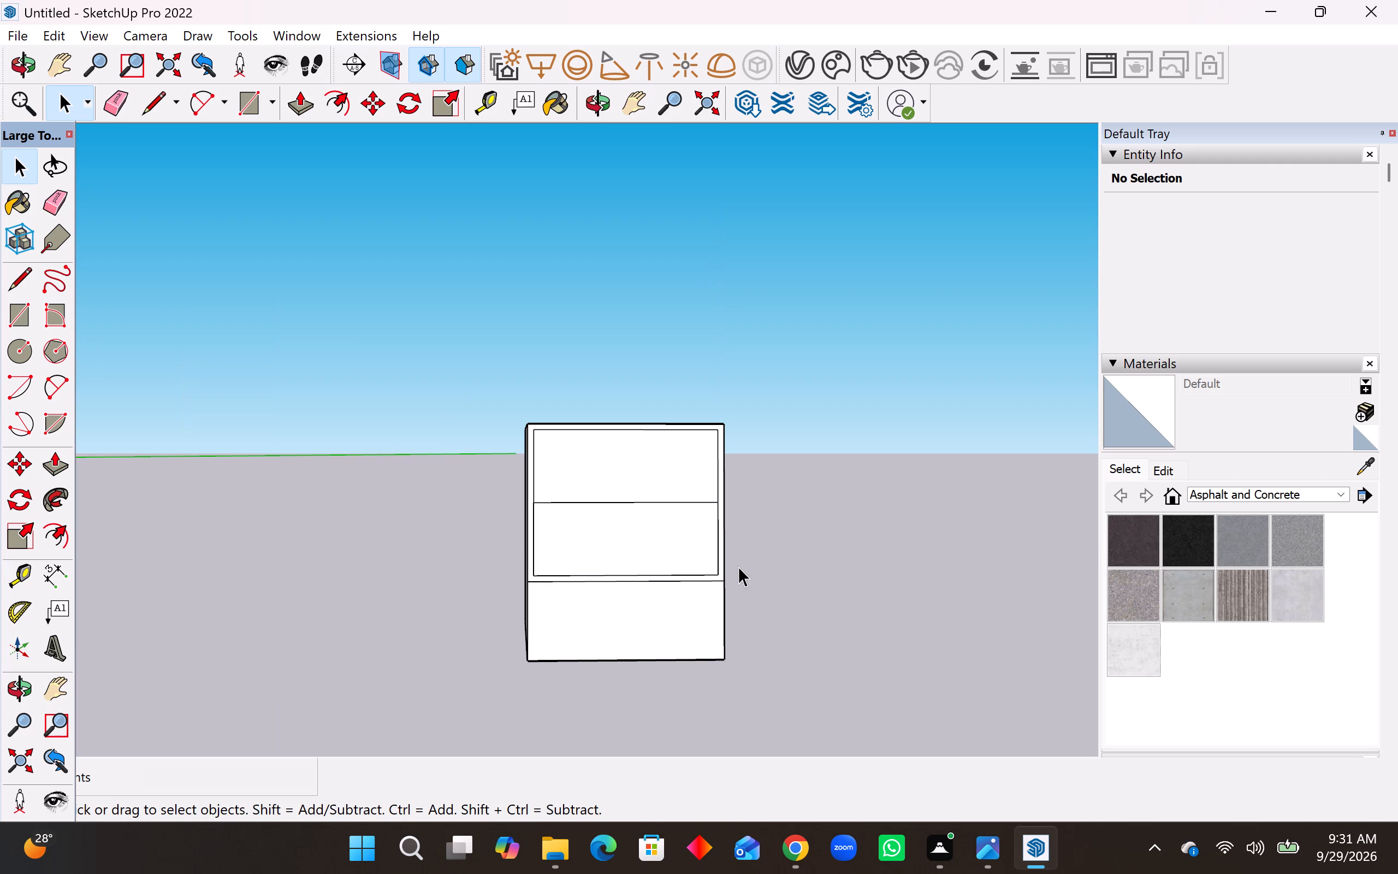
# Place a vertical guide line 1' inward from the front face's right edge.
pyautogui.scroll(8, 728, 570)
pyautogui.moveTo(732, 574); pyautogui.dragTo(738, 598, button='middle')
pyautogui.scroll(-2, 742, 564)
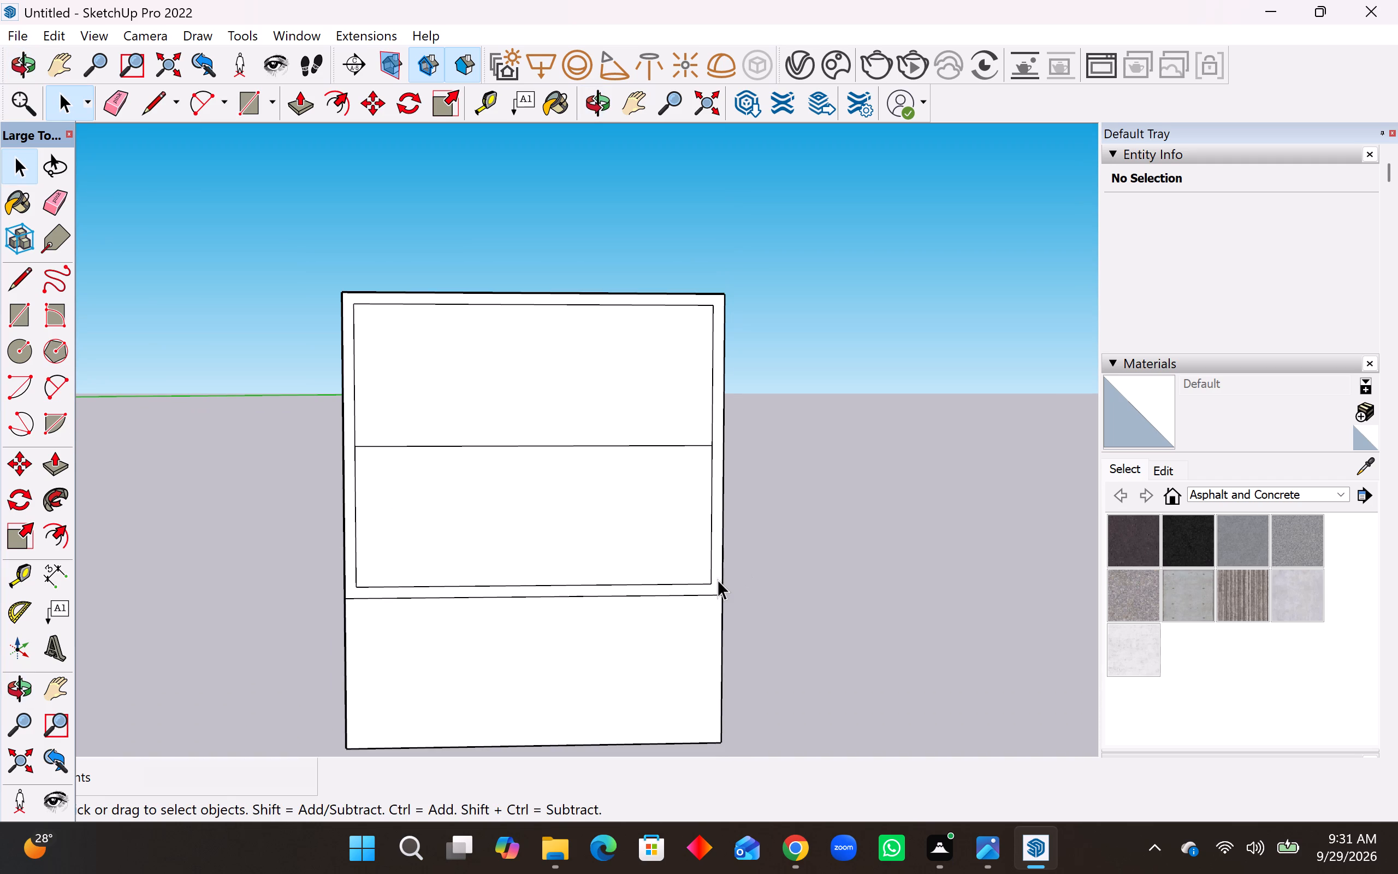
pyautogui.click(25, 566)
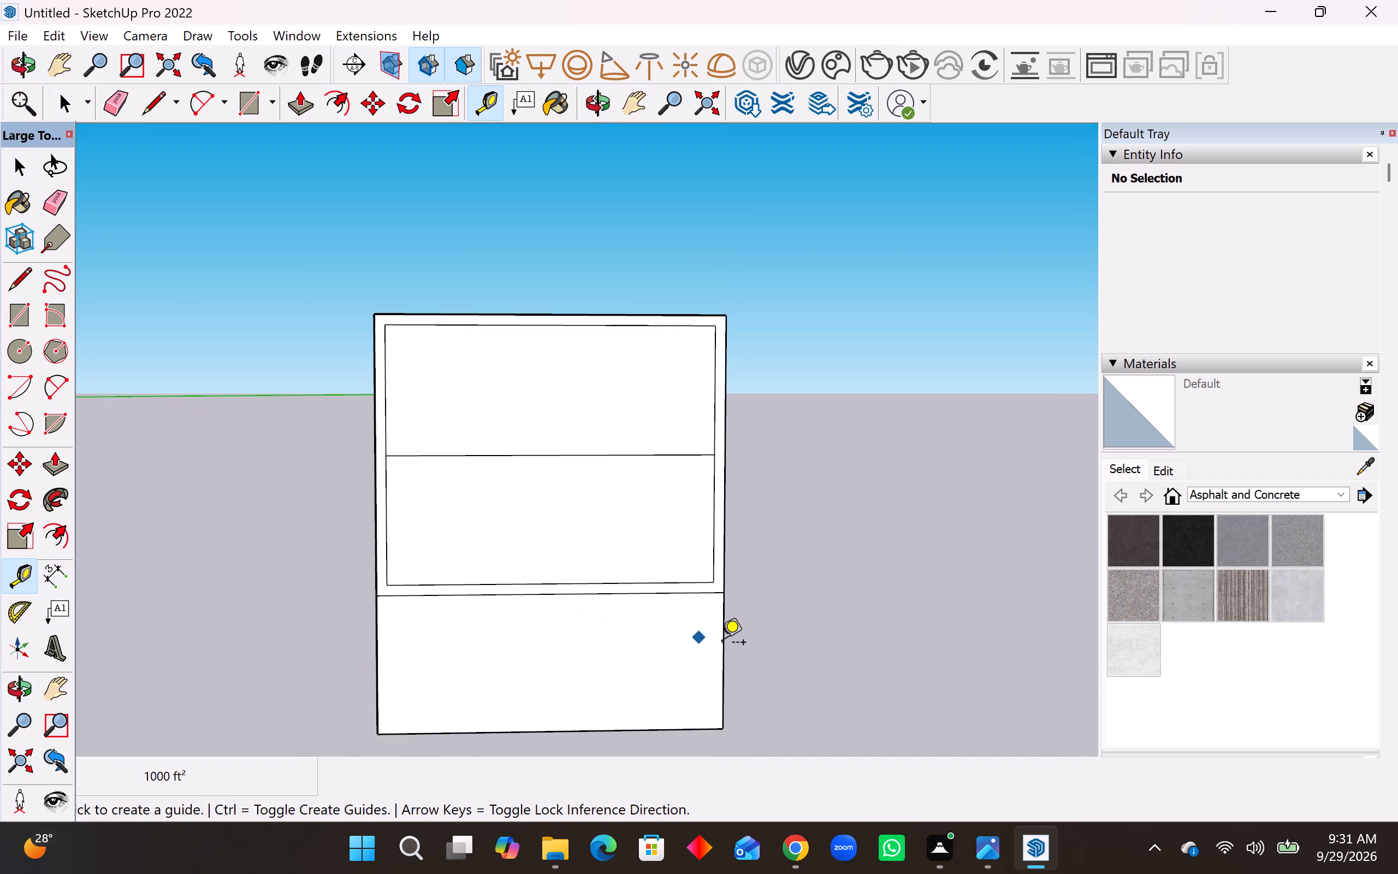
pyautogui.click(725, 645)
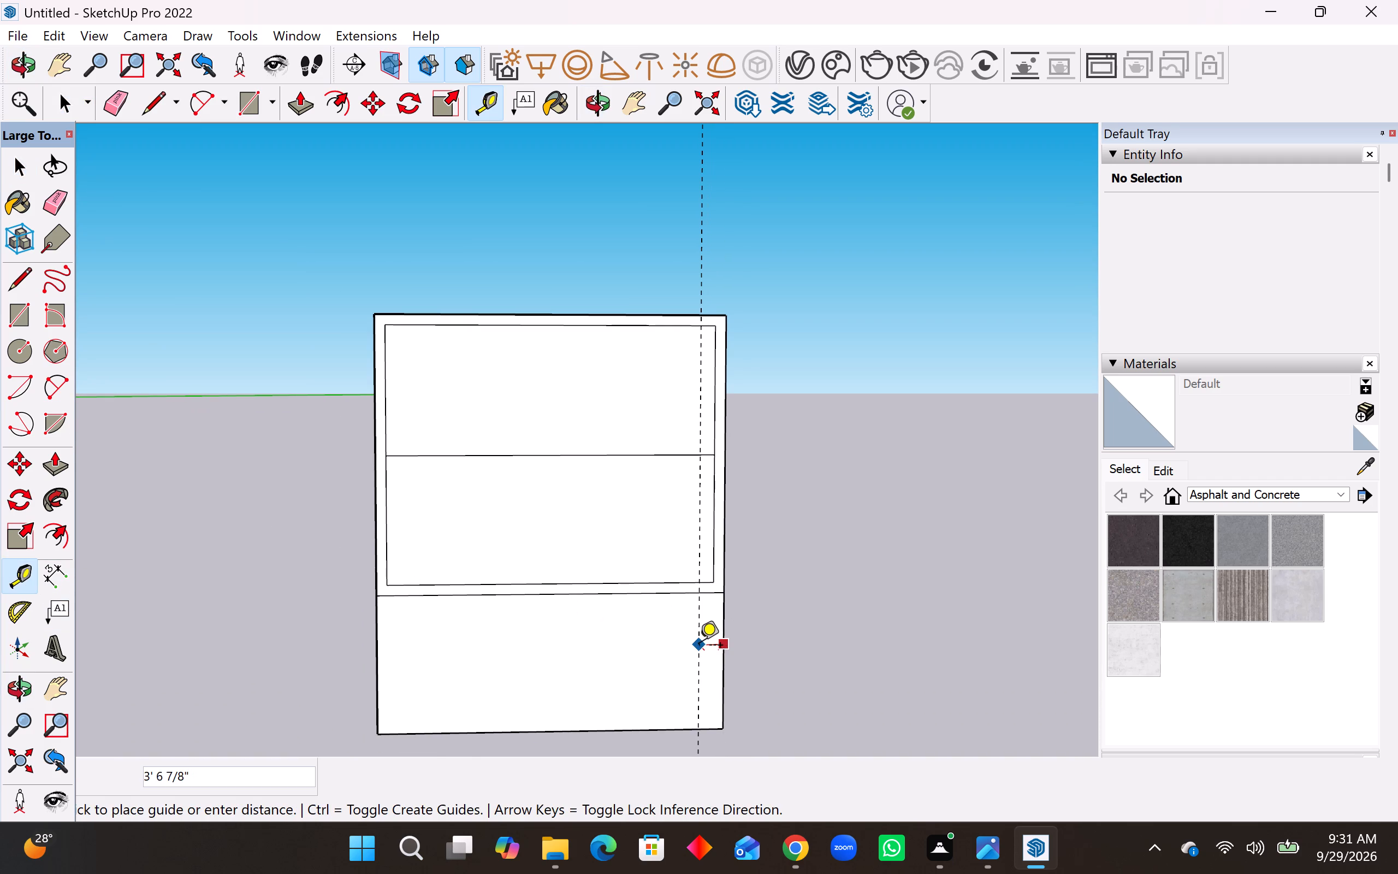
pyautogui.write("1'")
pyautogui.press('Return')
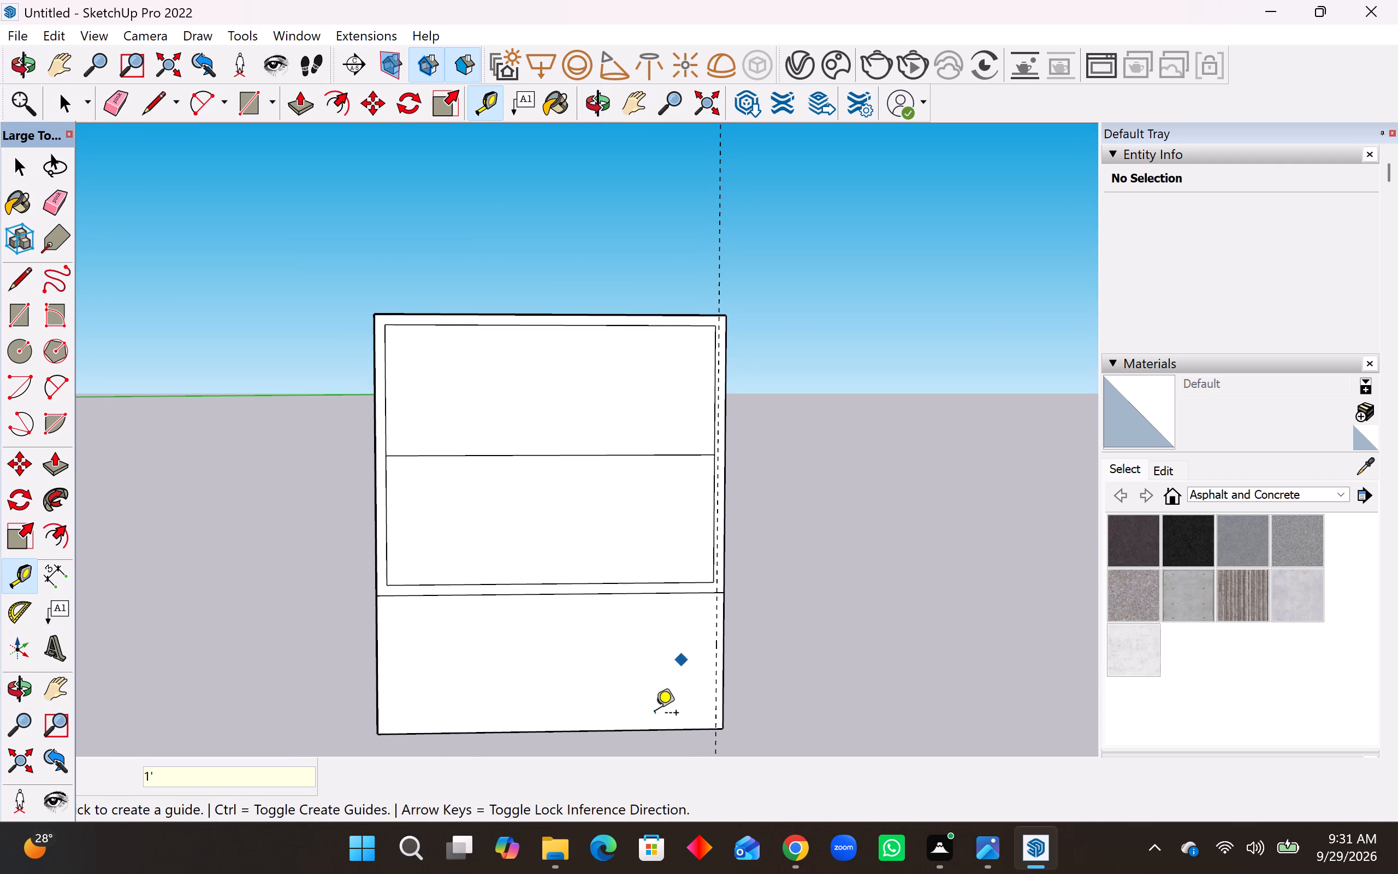
# Draw a 1' by 20' rectangle at the ground floor's right edge, from the guide's base up to the floor line.
pyautogui.scroll(4, 856, 725)
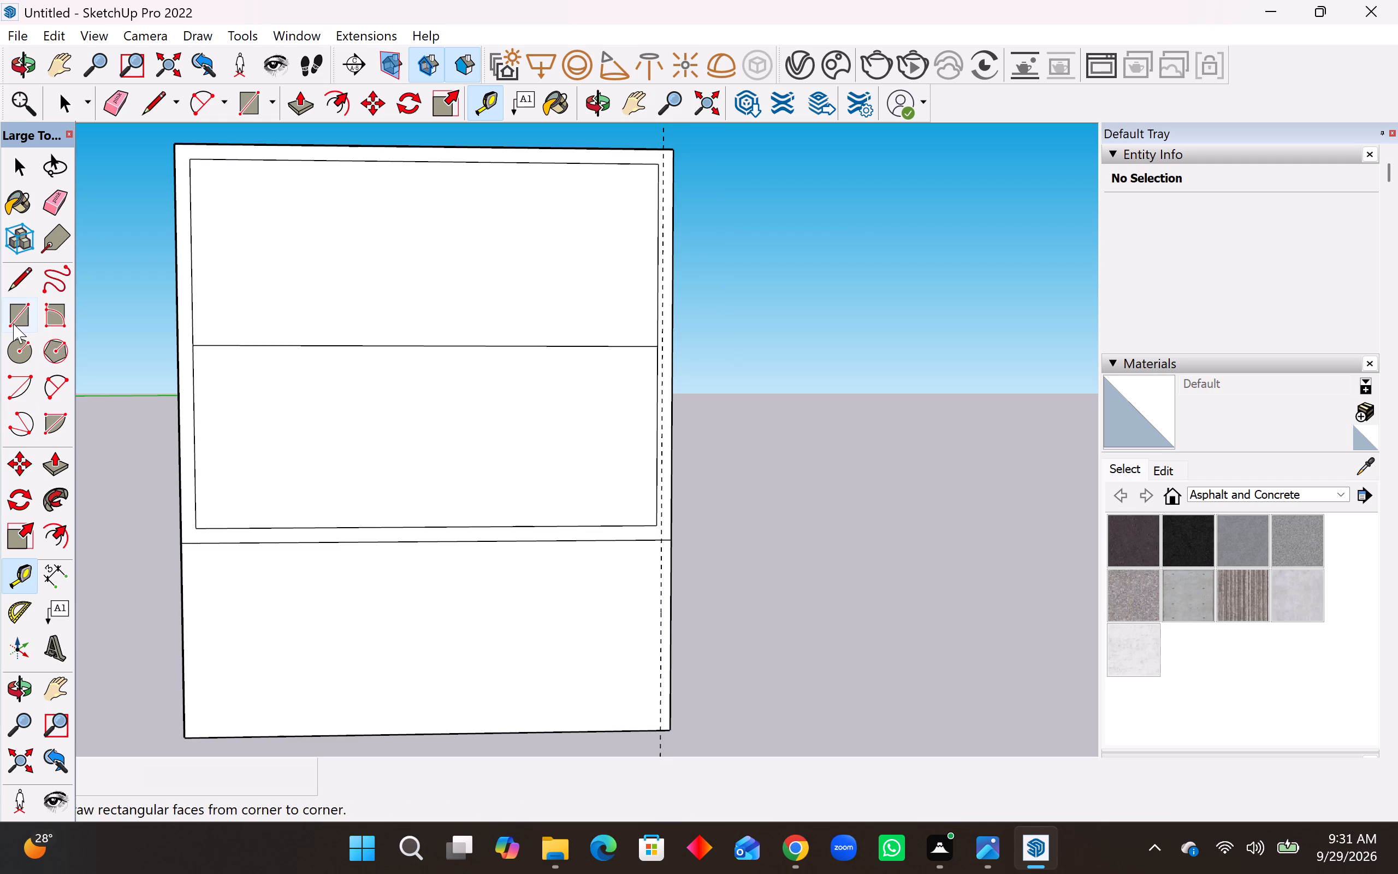
pyautogui.click(13, 323)
pyautogui.scroll(6, 655, 745)
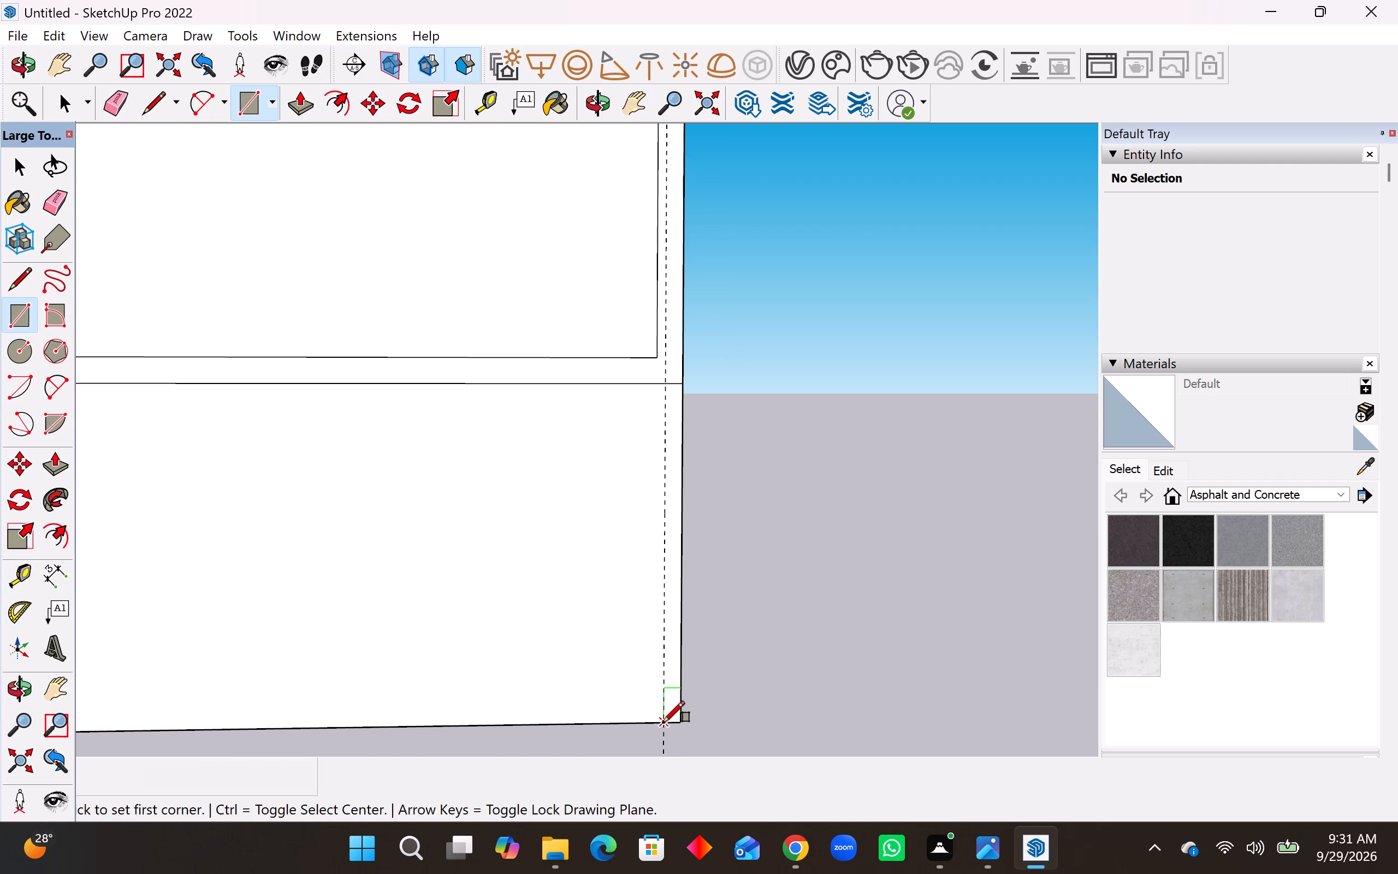
pyautogui.click(663, 723)
pyautogui.click(679, 385)
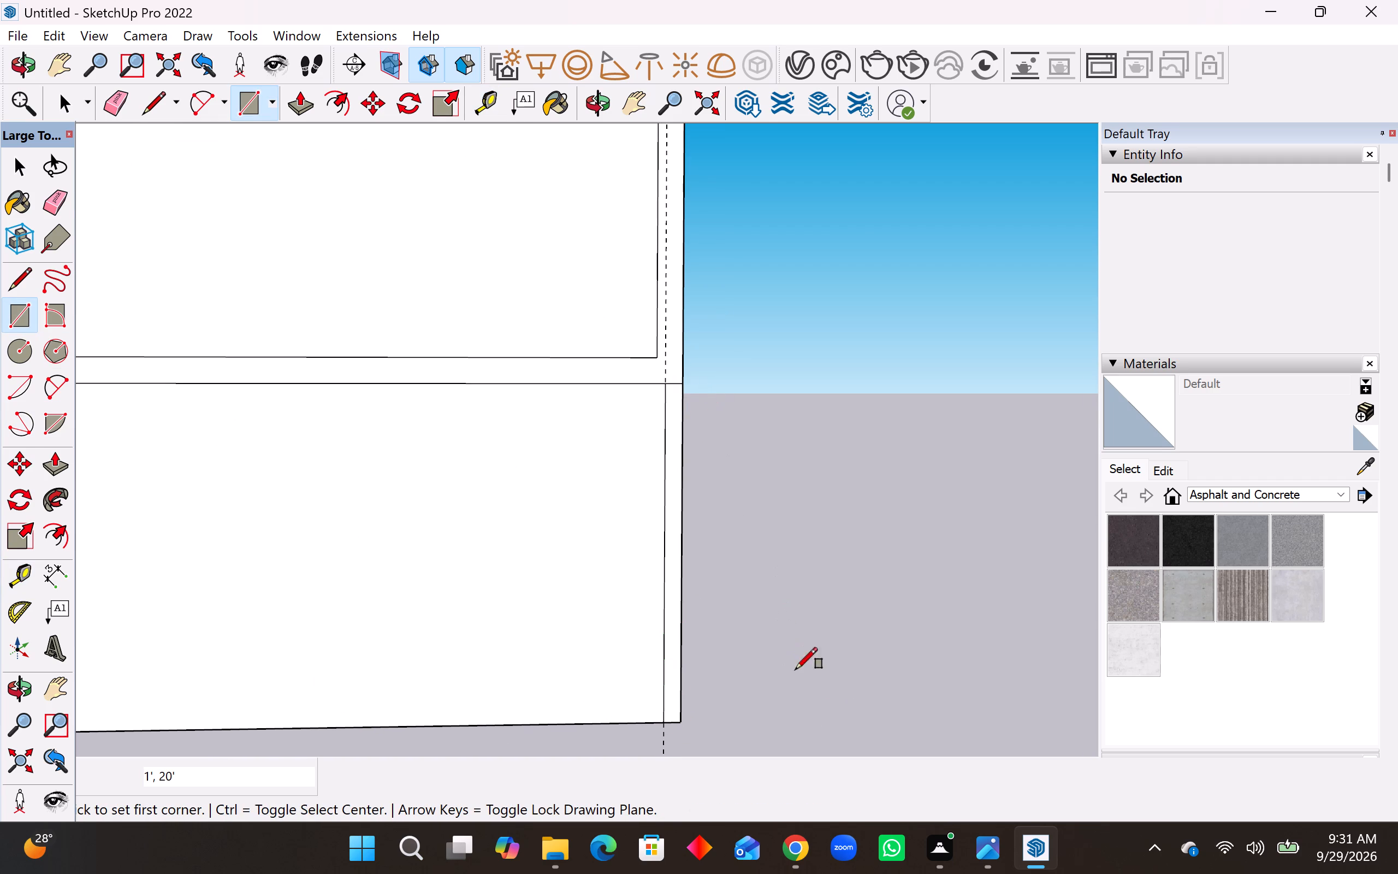
pyautogui.press('space')
pyautogui.scroll(-9, 830, 681)
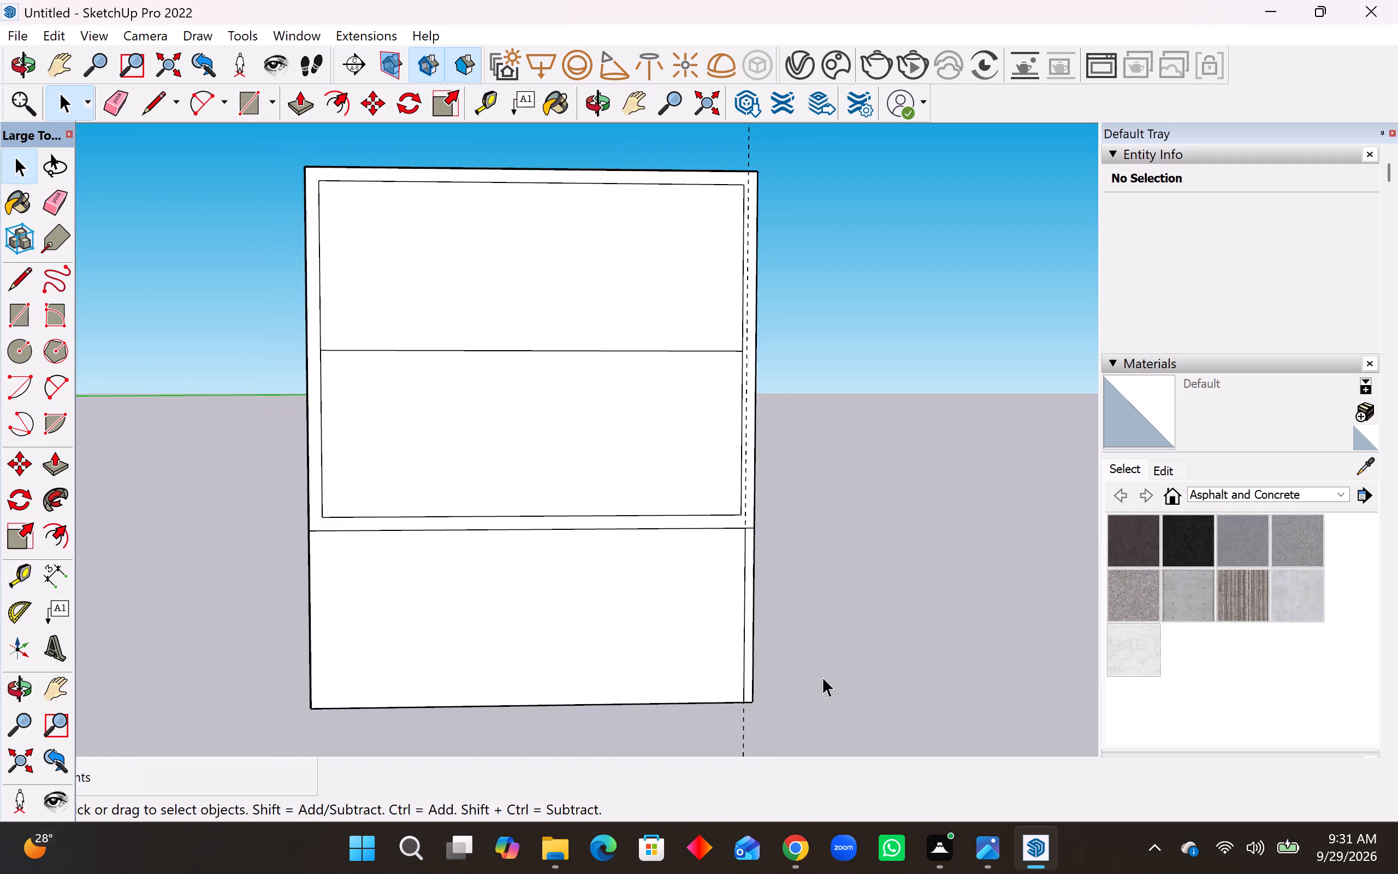
# Erase the vertical guide line near the front face's right edge.
pyautogui.scroll(-3, 822, 677)
pyautogui.click(63, 202)
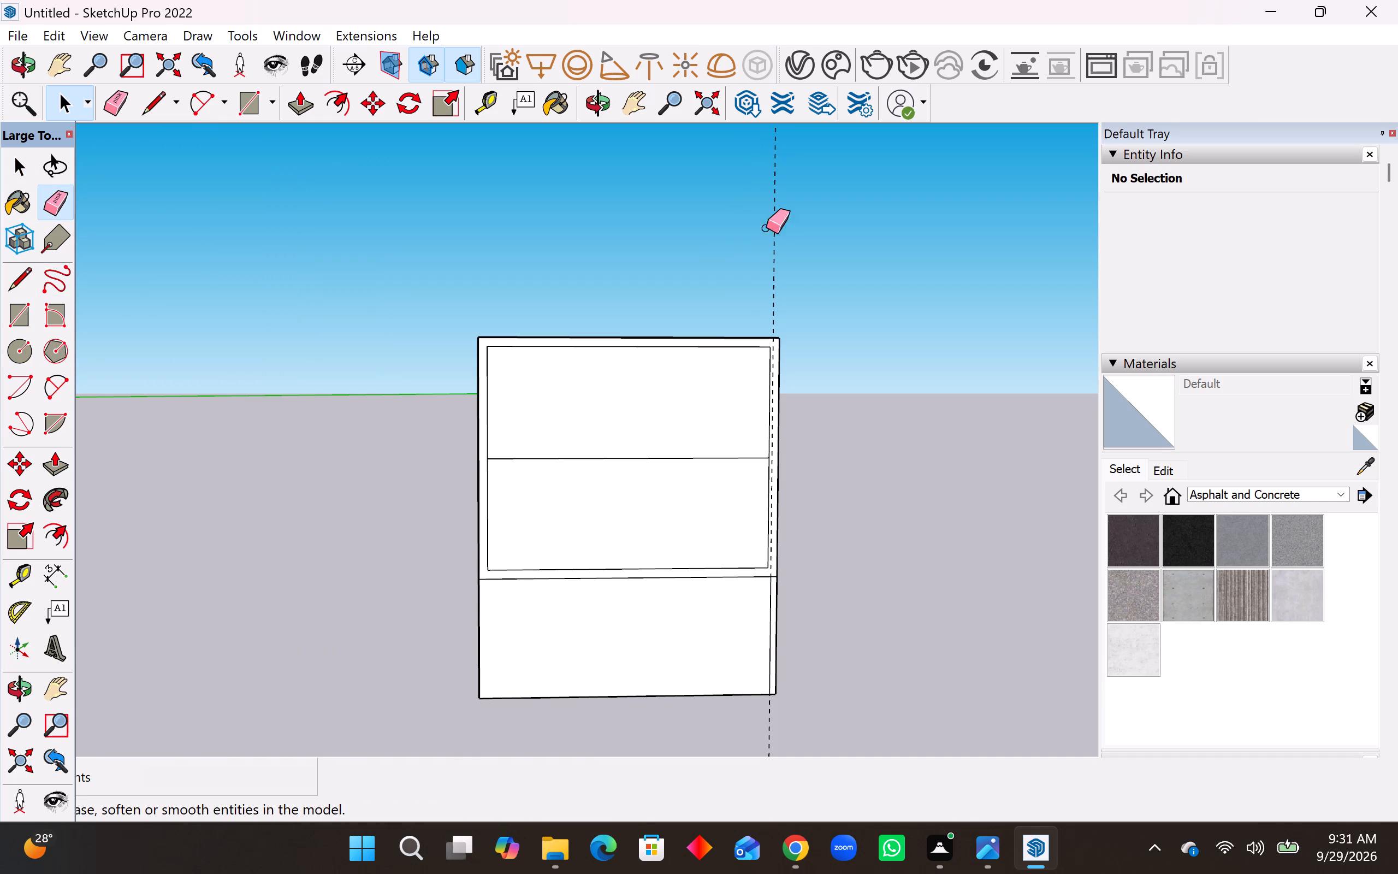
pyautogui.moveTo(783, 239); pyautogui.dragTo(765, 239)
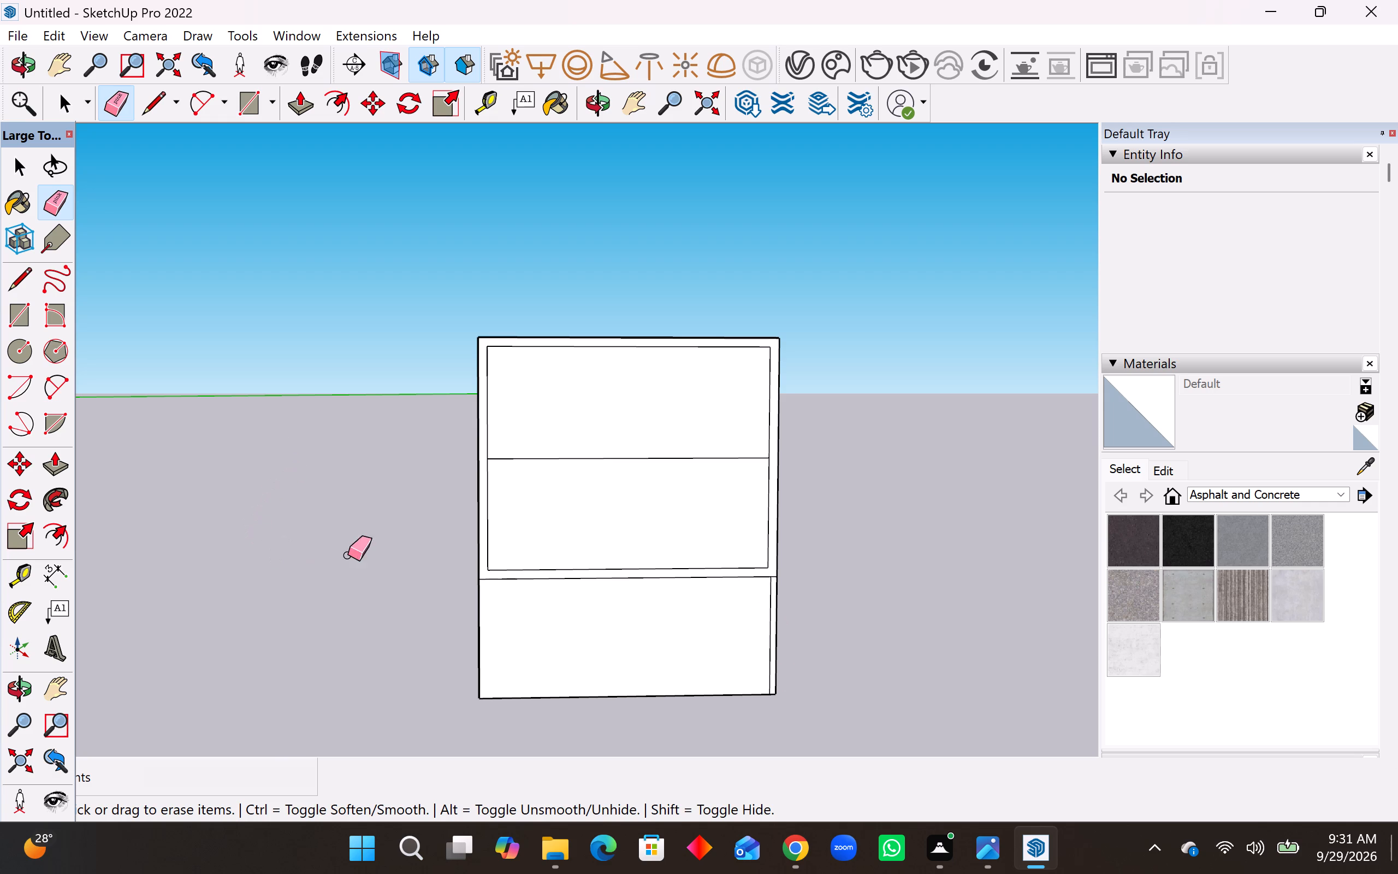
# Place a vertical guide line 20' inward from the front face's left edge.
pyautogui.scroll(-2, 307, 607)
pyautogui.moveTo(568, 638); pyautogui.dragTo(537, 618, button='middle')
pyautogui.scroll(1, 676, 597)
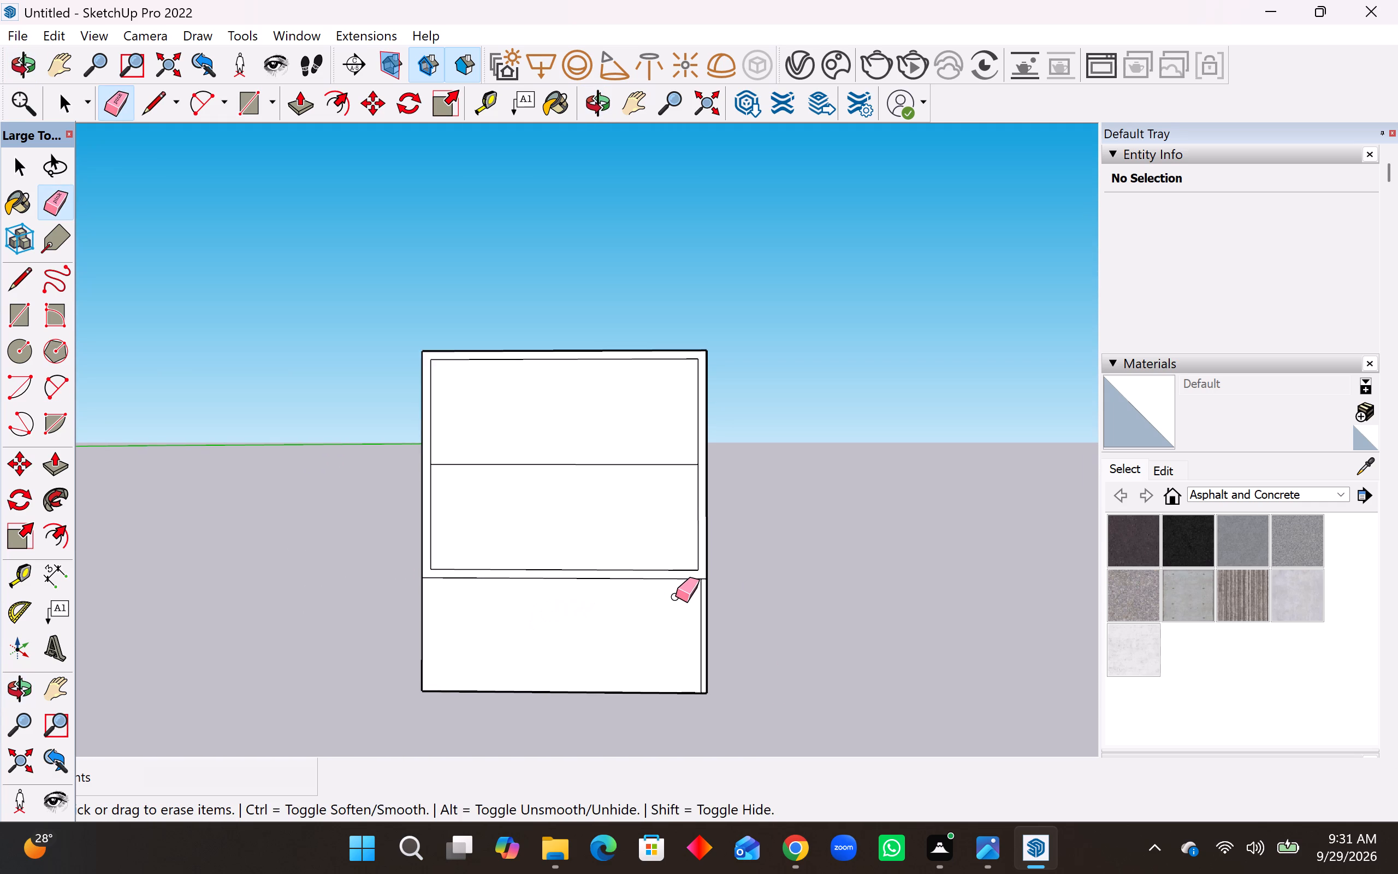
pyautogui.scroll(2, 676, 597)
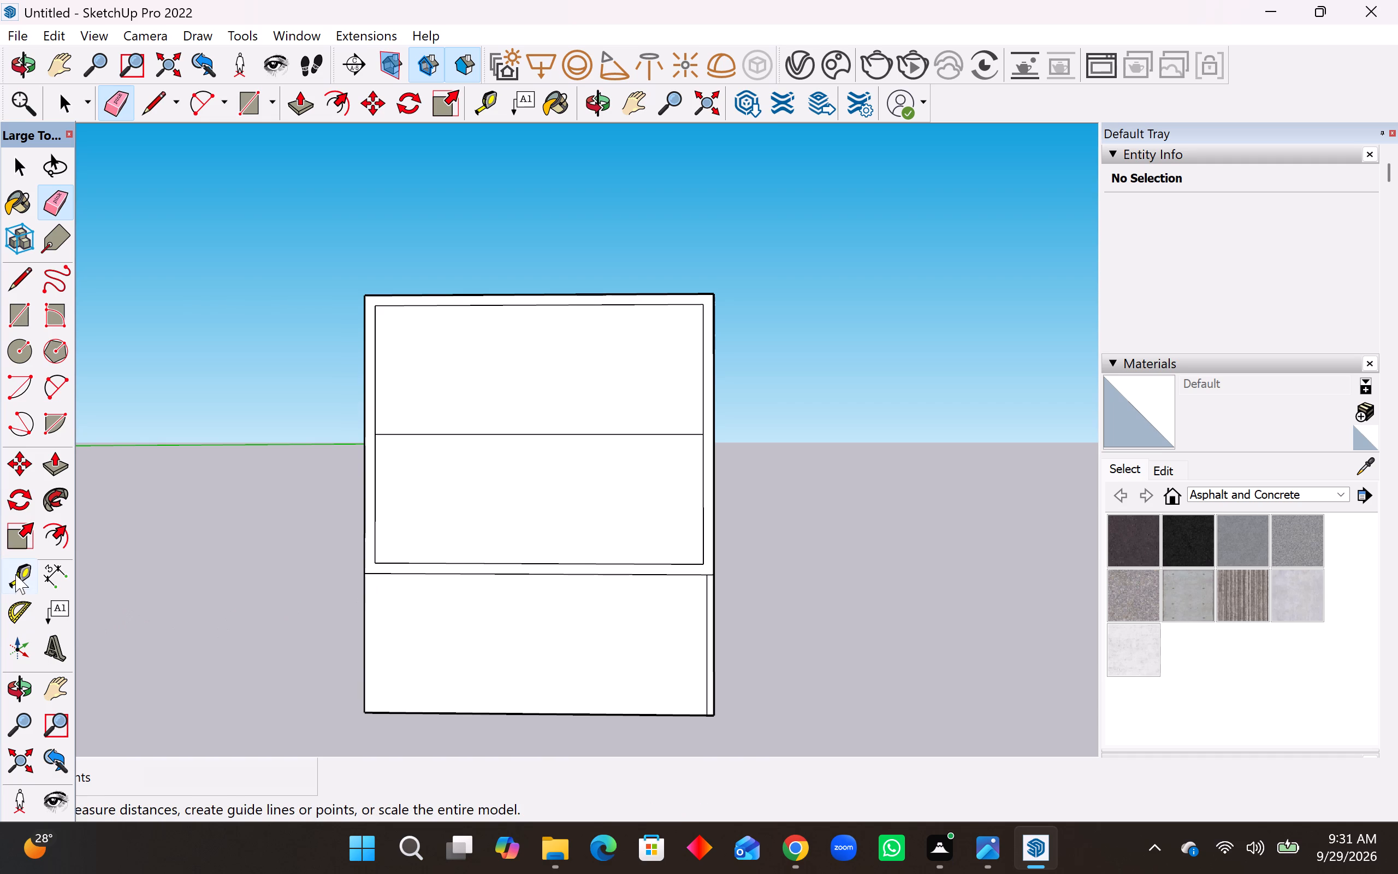
pyautogui.click(16, 578)
pyautogui.click(370, 624)
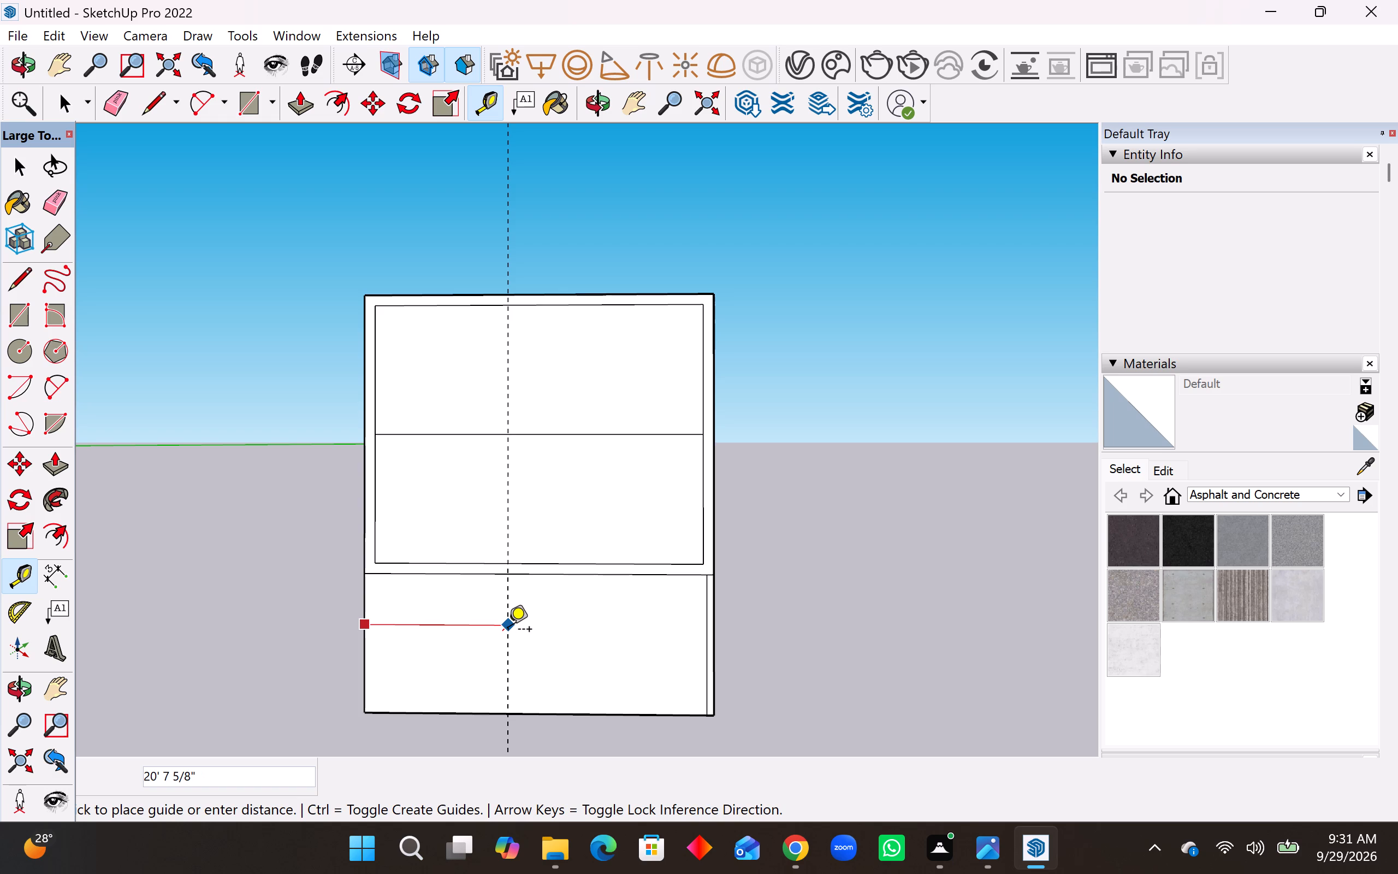
pyautogui.write("20'")
pyautogui.press('Return')
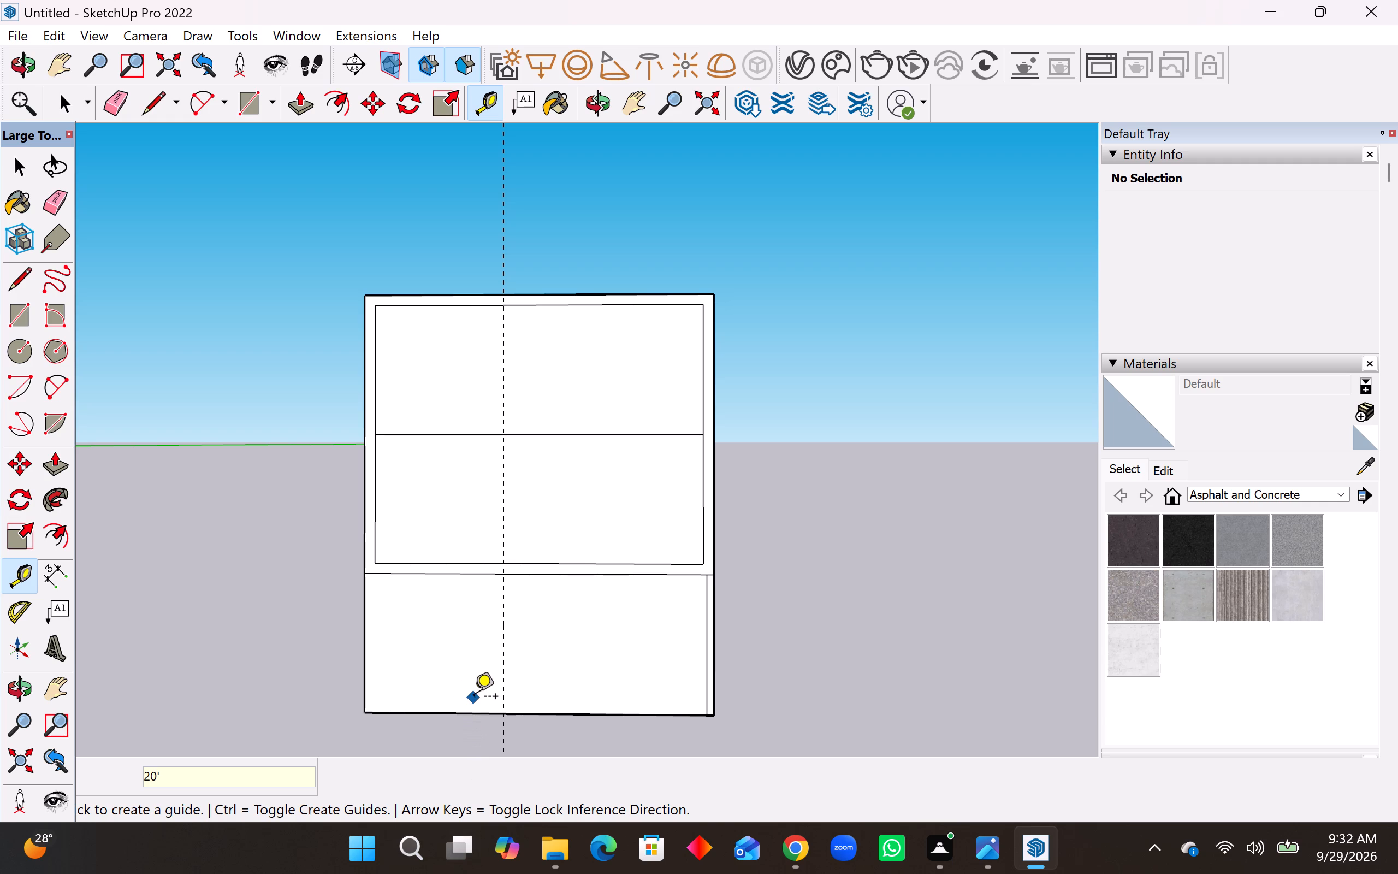
# Draw a 20' wide by 58'6" high rectangle from the front face's bottom-left corner to where the guide meets the inner frame's top edge.
pyautogui.scroll(-1, 556, 700)
pyautogui.moveTo(557, 700); pyautogui.dragTo(606, 692, button='middle')
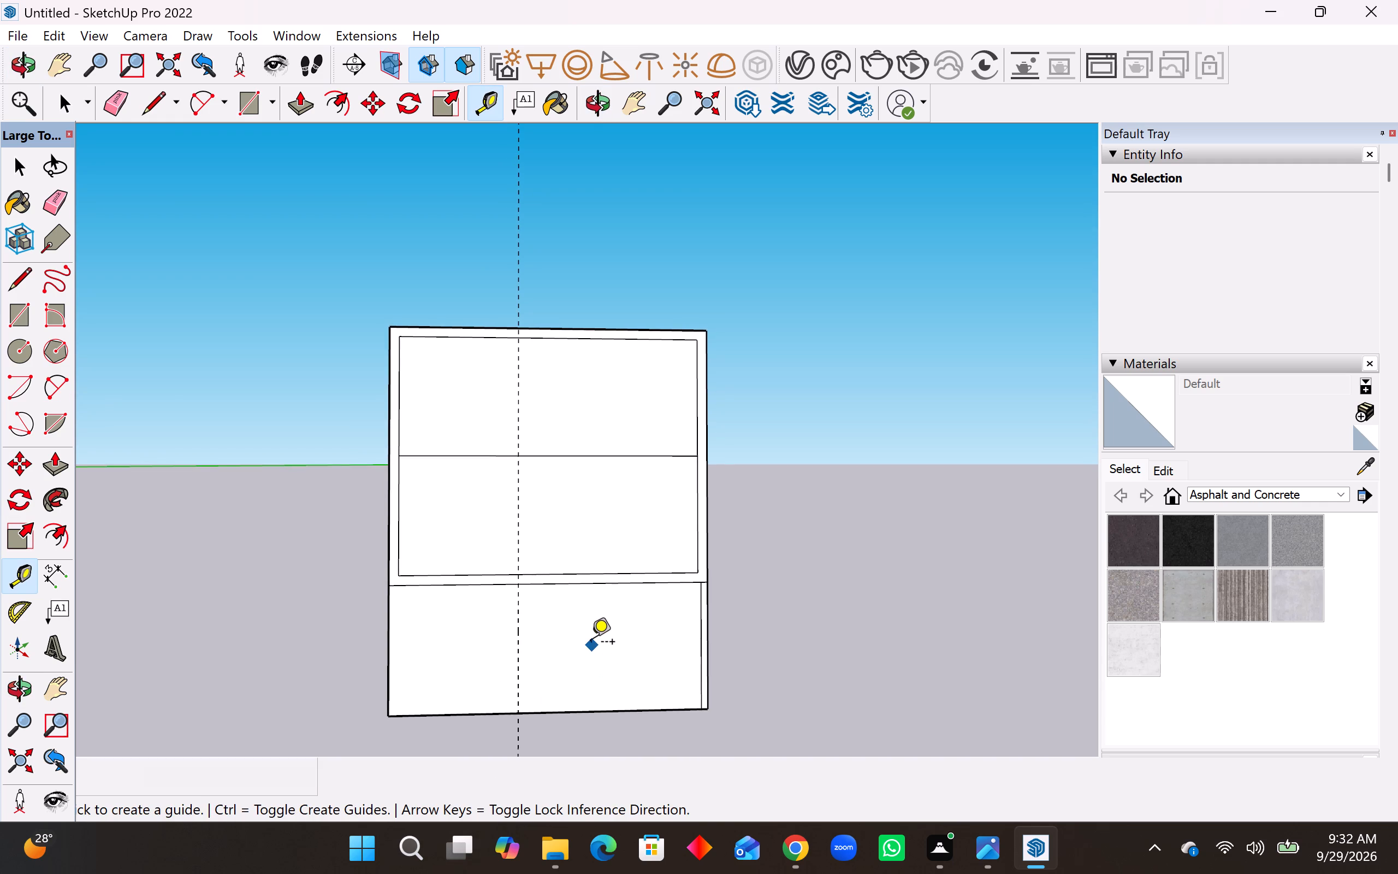
pyautogui.scroll(1, 591, 643)
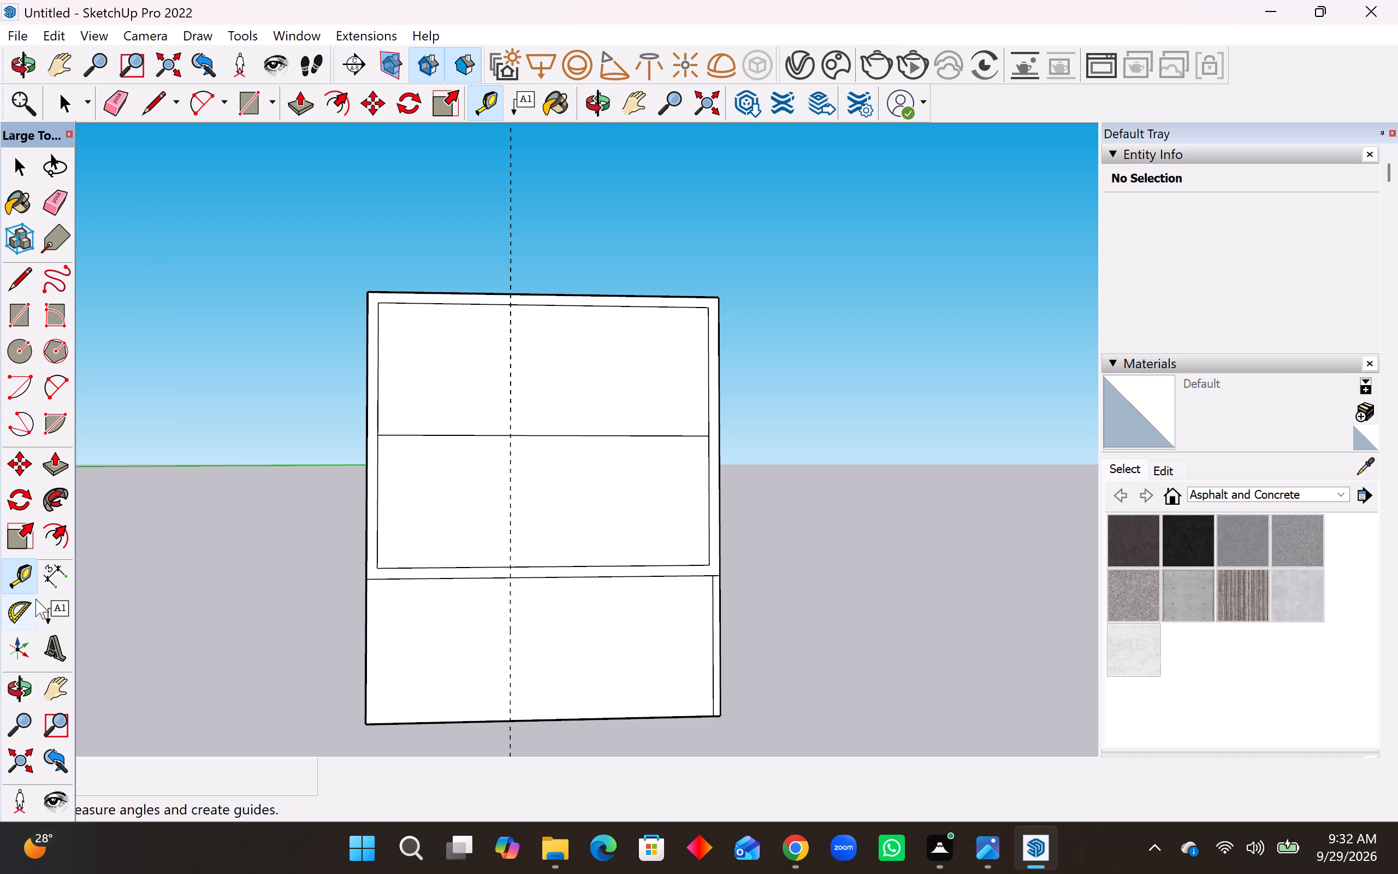
pyautogui.click(26, 310)
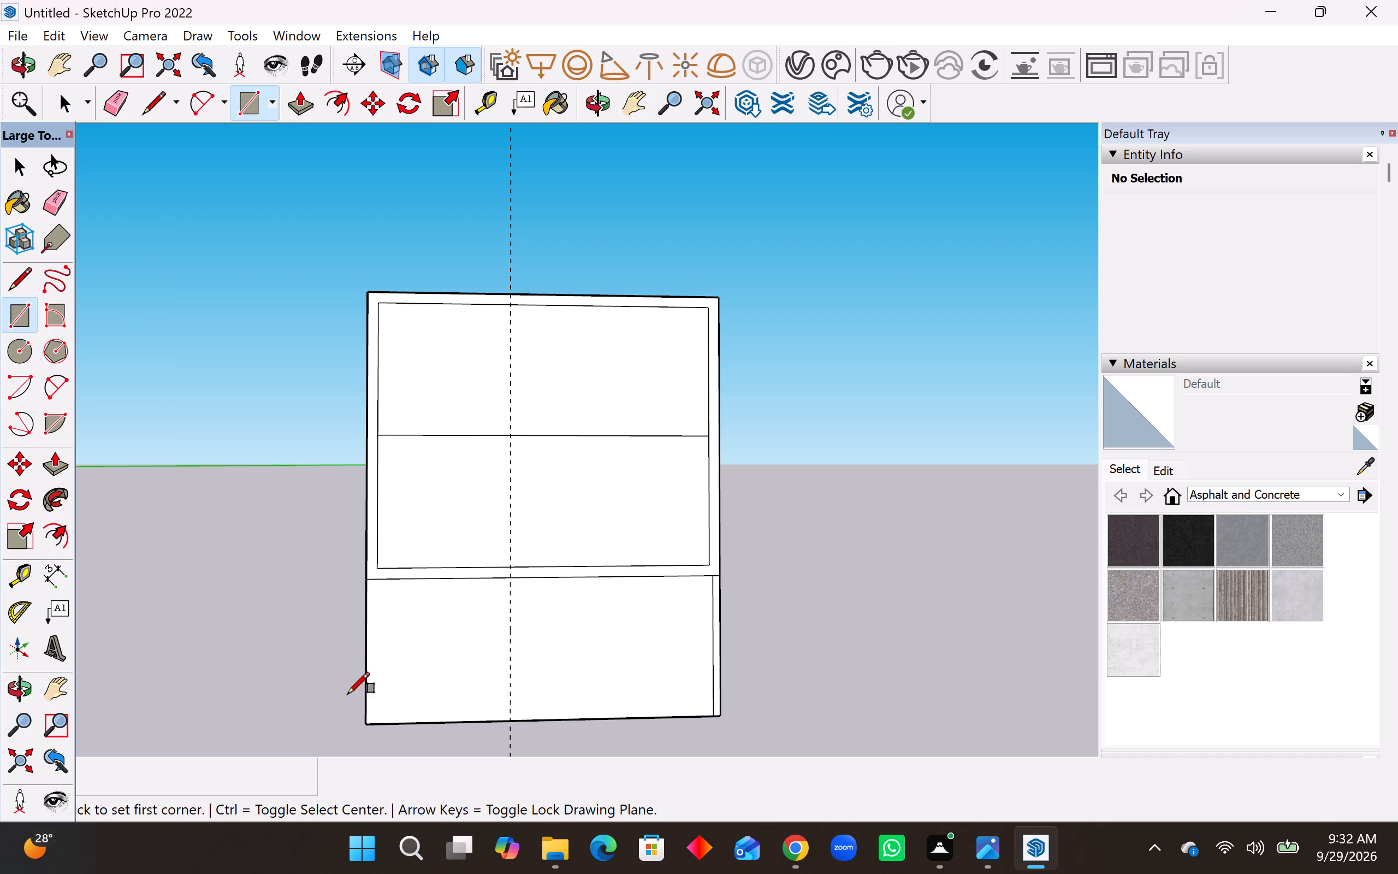
pyautogui.click(368, 722)
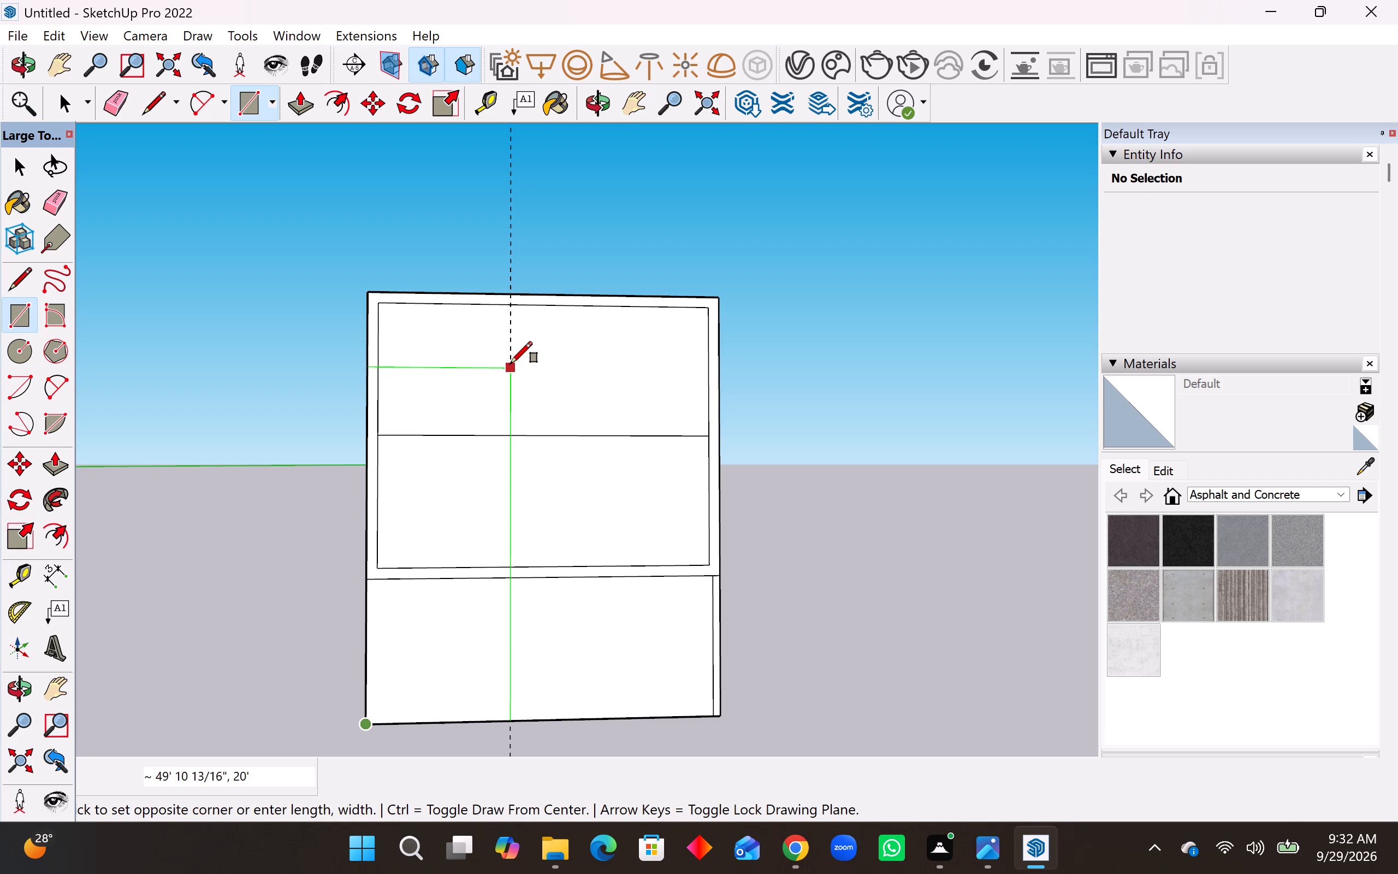
pyautogui.click(512, 308)
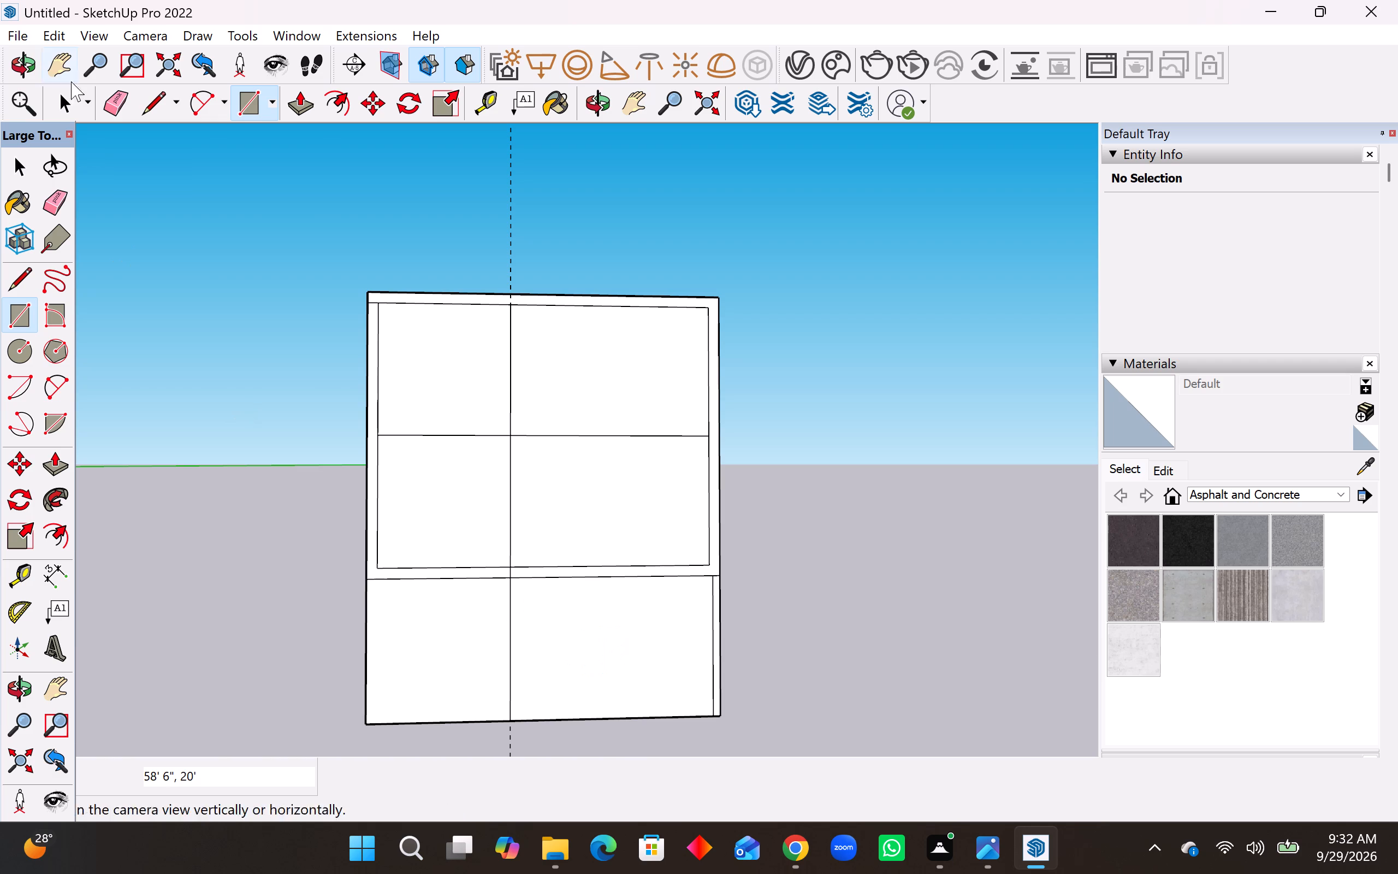
# Erase the vertical guide line set 20' from the left edge.
pyautogui.click(52, 206)
pyautogui.moveTo(511, 239); pyautogui.dragTo(522, 237)
pyautogui.scroll(-2, 605, 526)
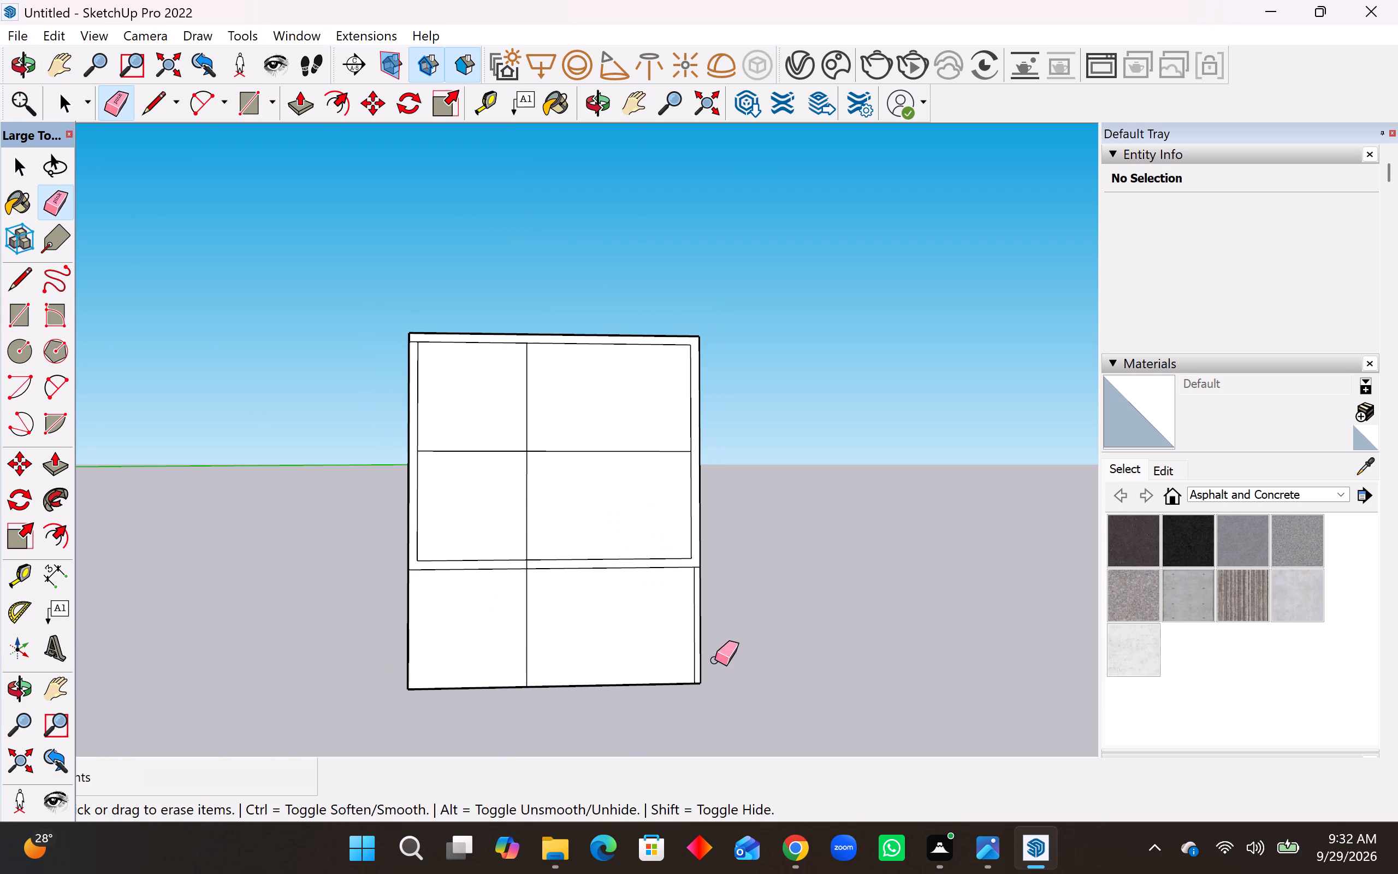
# Push the ground floor's left 20' by 20' face inward 1'.
pyautogui.moveTo(715, 659); pyautogui.dragTo(707, 661, button='middle')
pyautogui.scroll(7, 700, 694)
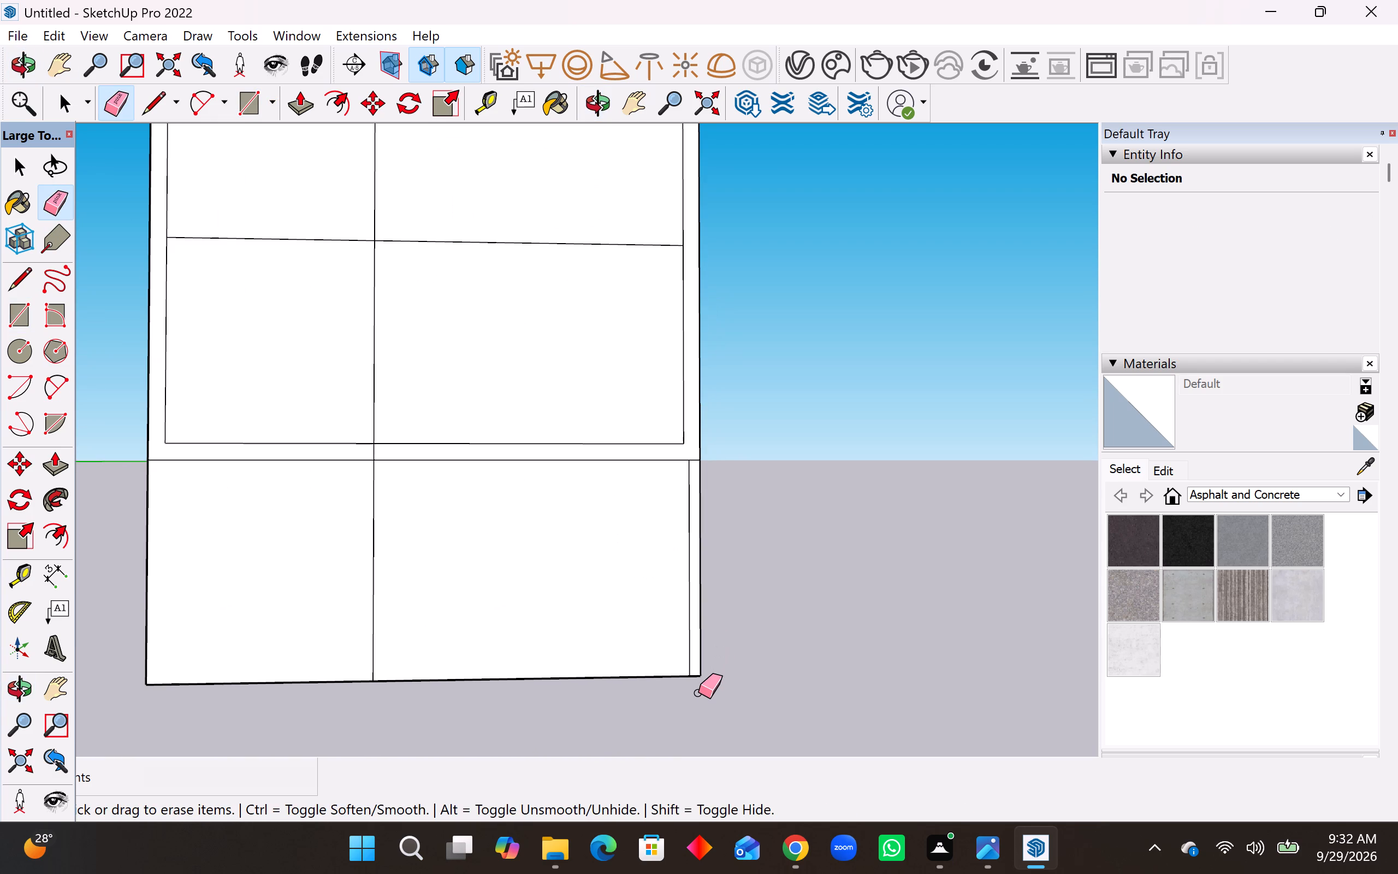
pyautogui.scroll(-1, 698, 692)
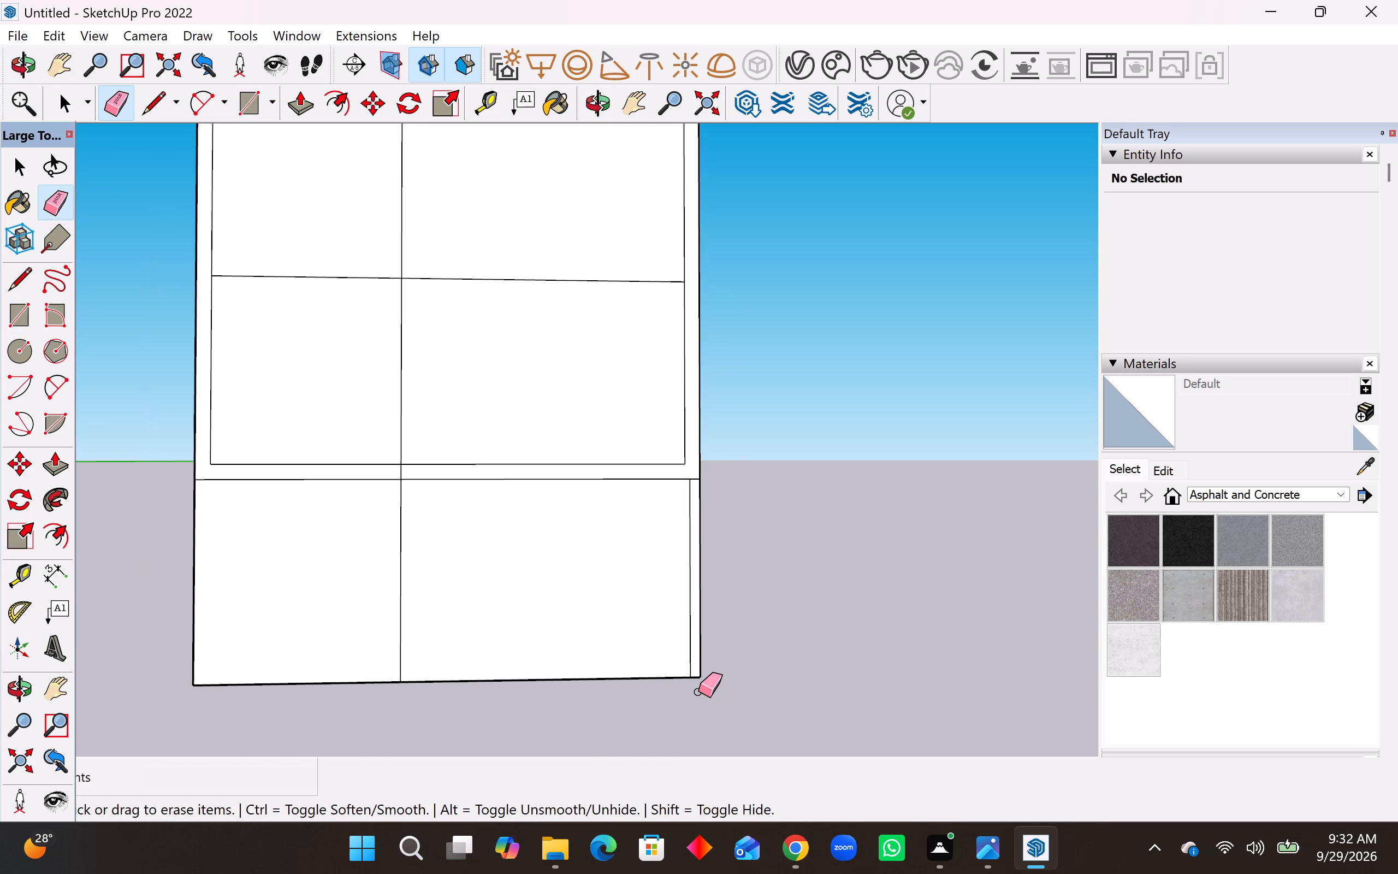
pyautogui.scroll(-2, 698, 692)
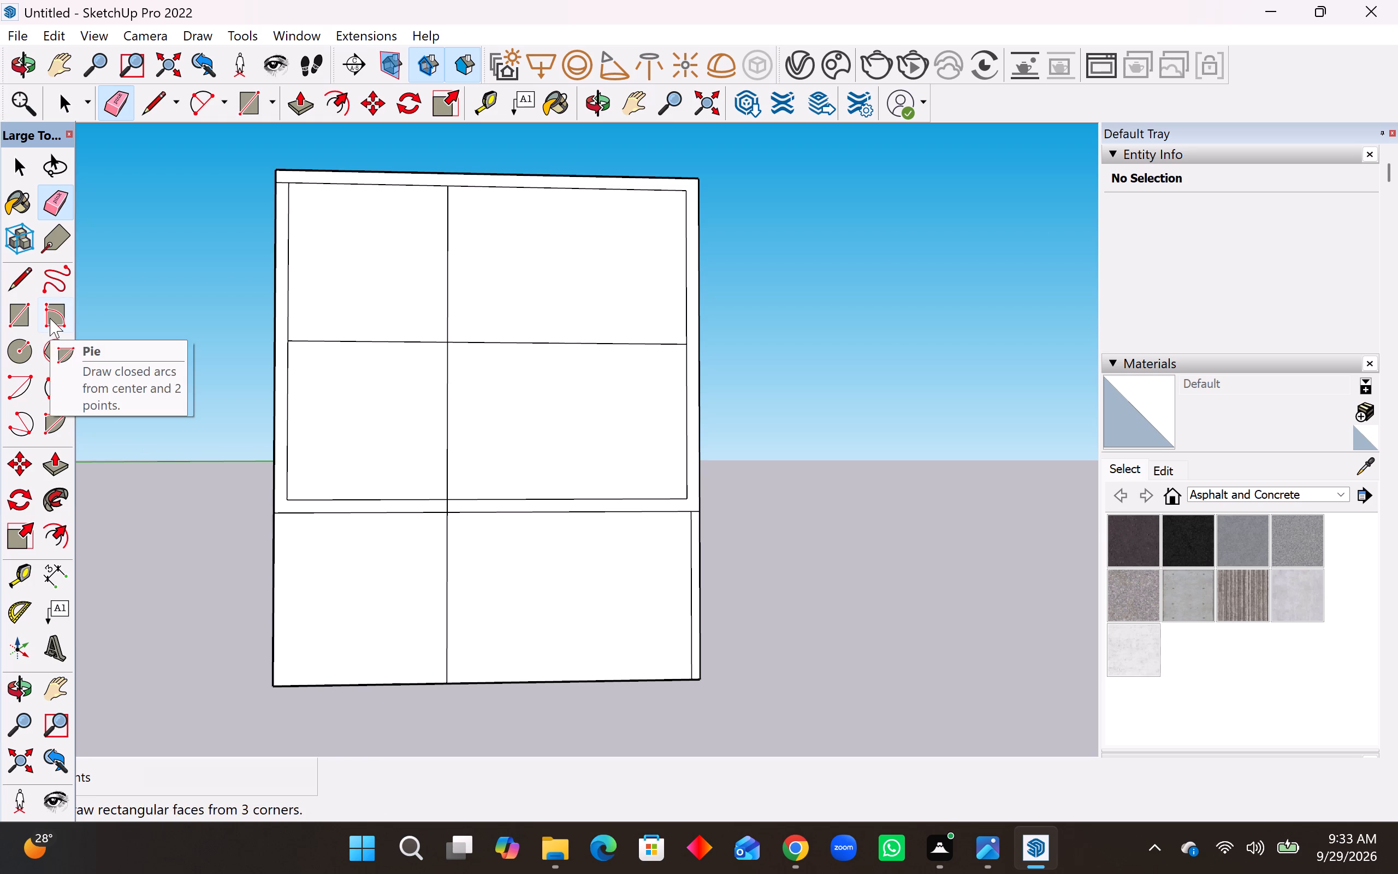
pyautogui.click(61, 462)
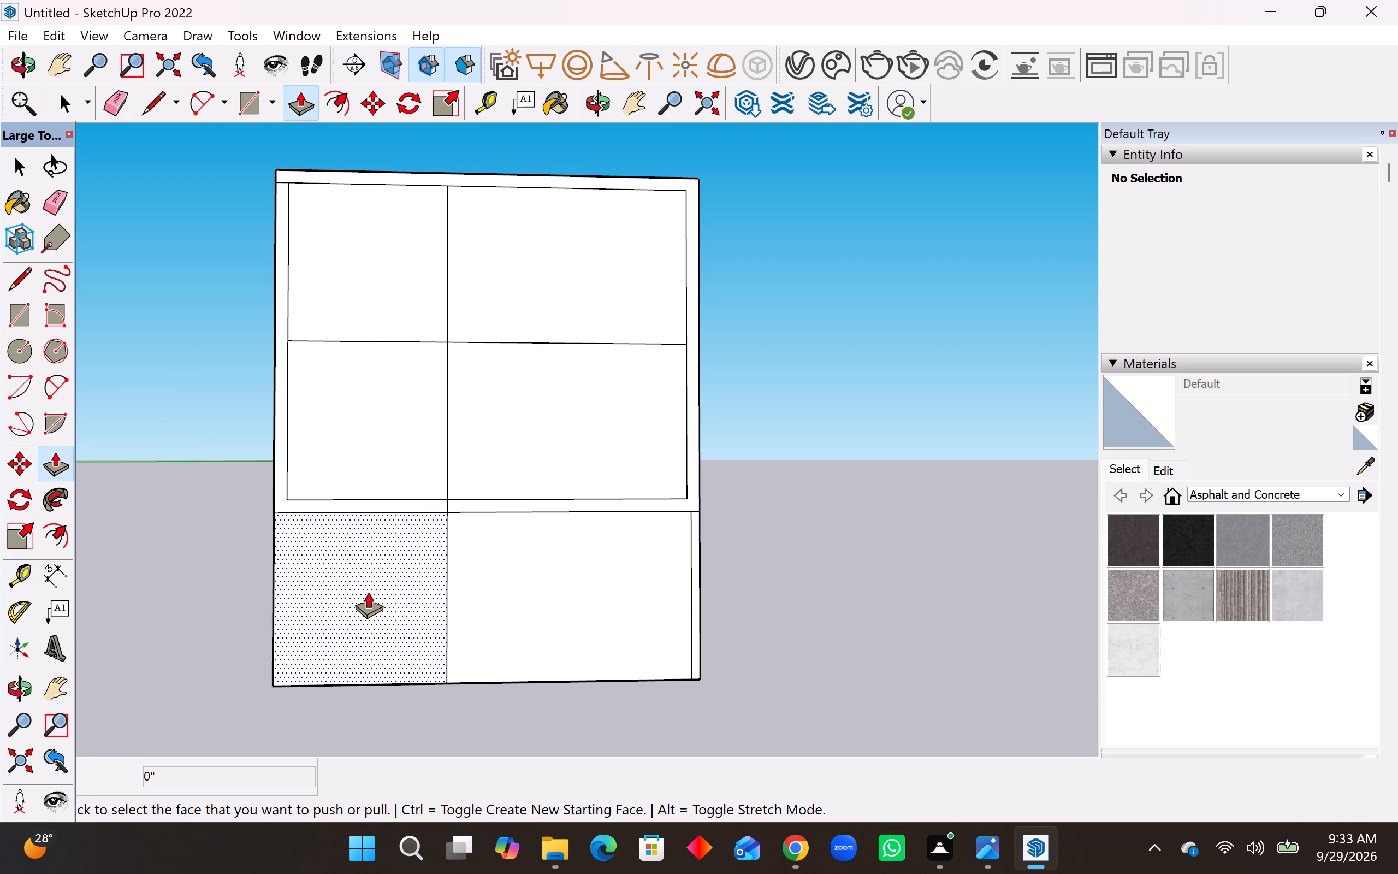
pyautogui.click(368, 592)
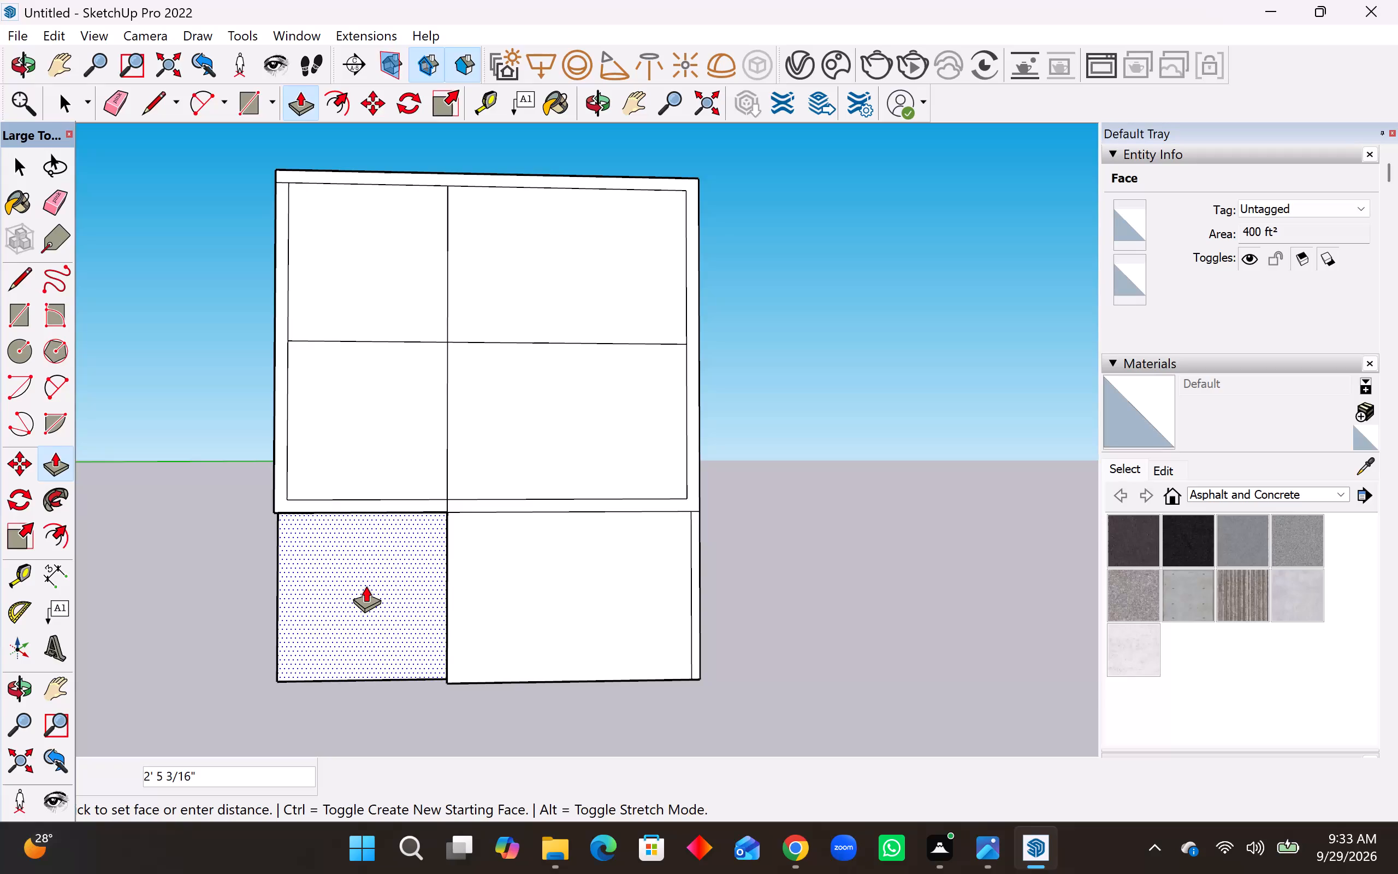
pyautogui.write("1'")
pyautogui.press('Return')
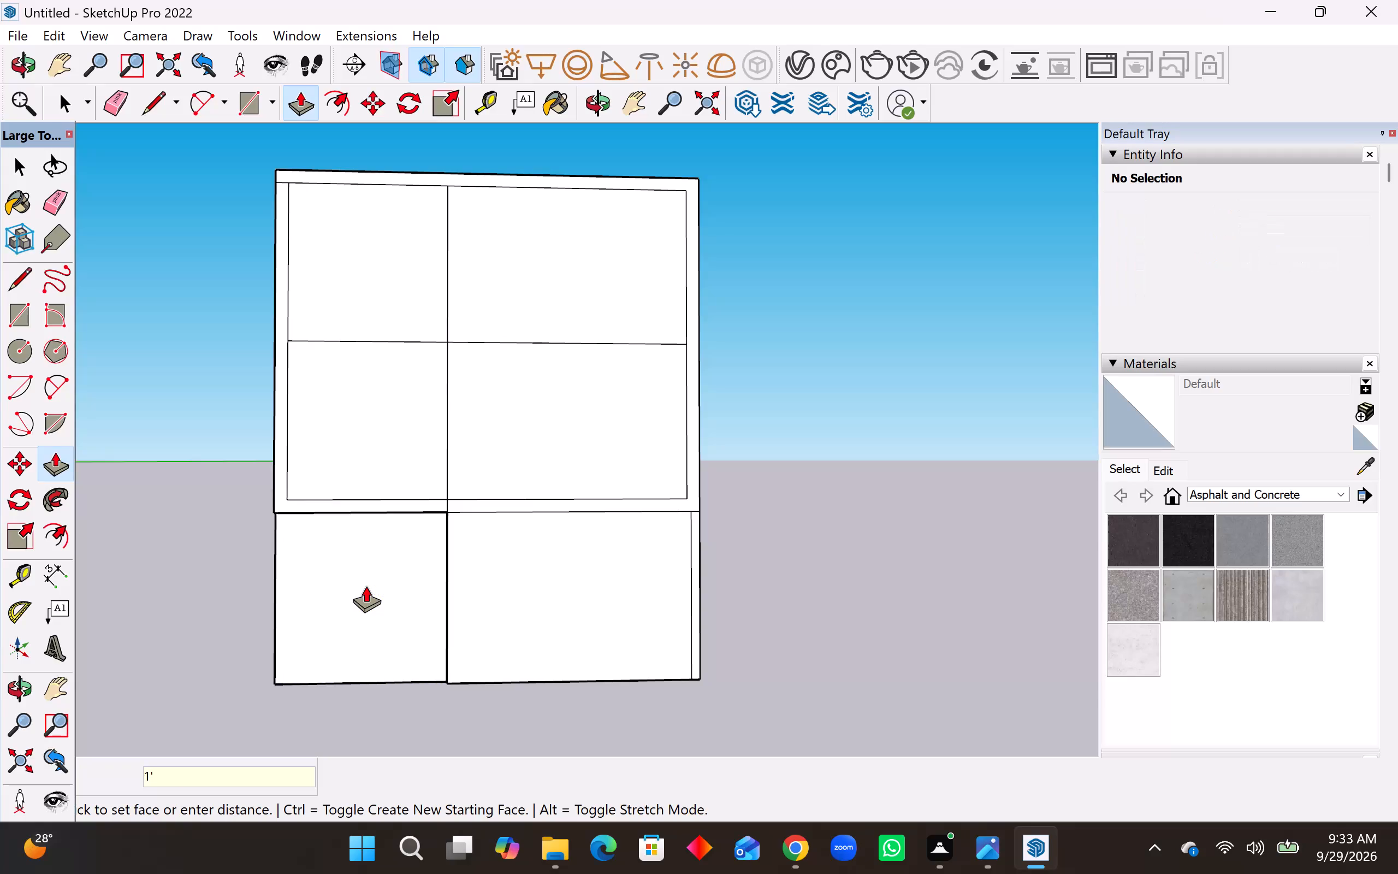
pyautogui.moveTo(382, 599); pyautogui.dragTo(365, 571, button='middle')
pyautogui.scroll(7, 324, 544)
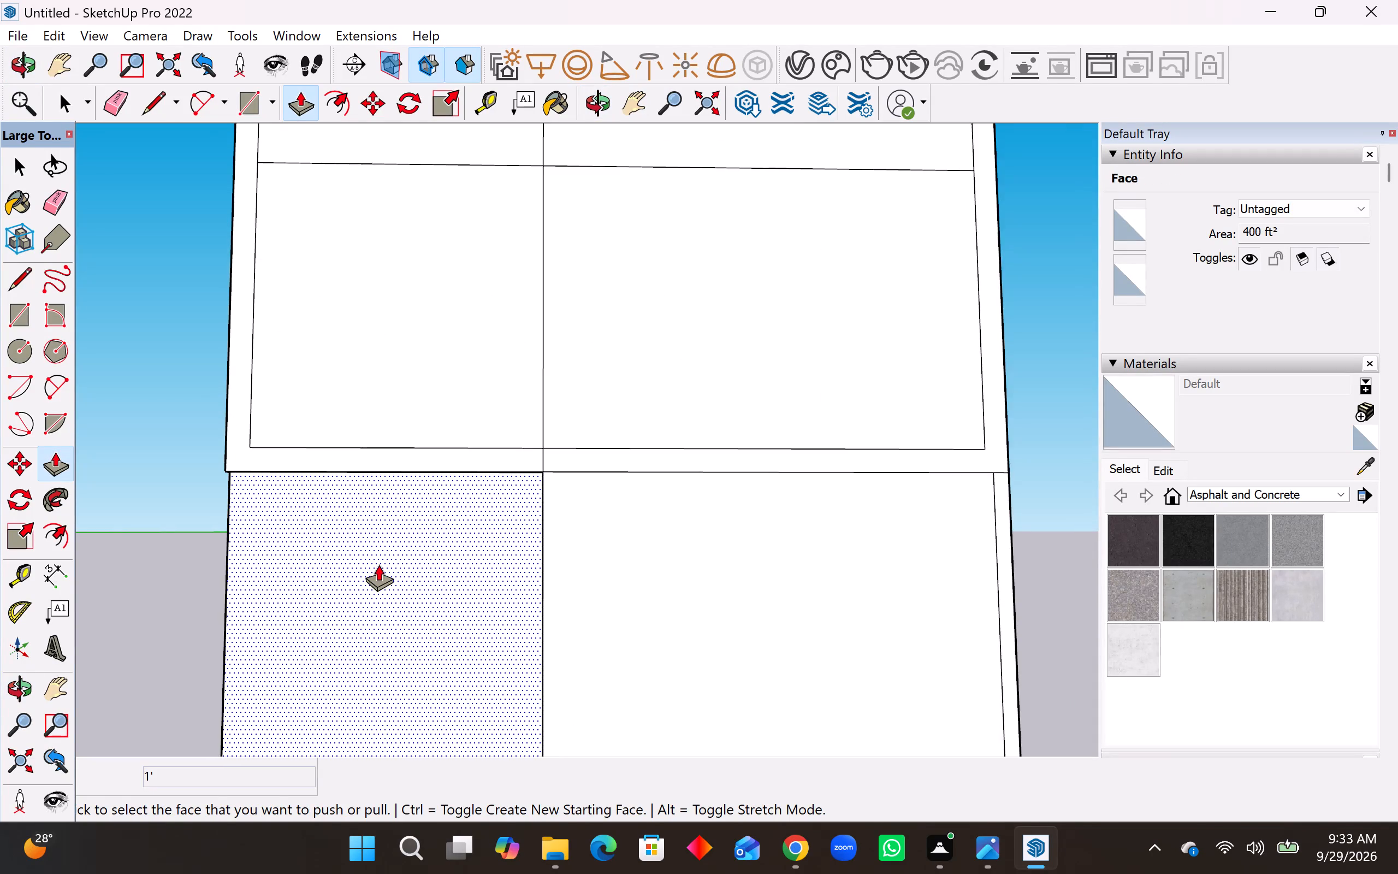
# Push the ground floor's left bay face inward another 1'.
pyautogui.moveTo(378, 564); pyautogui.dragTo(380, 570, button='middle')
pyautogui.moveTo(380, 570); pyautogui.dragTo(380, 582, button='middle')
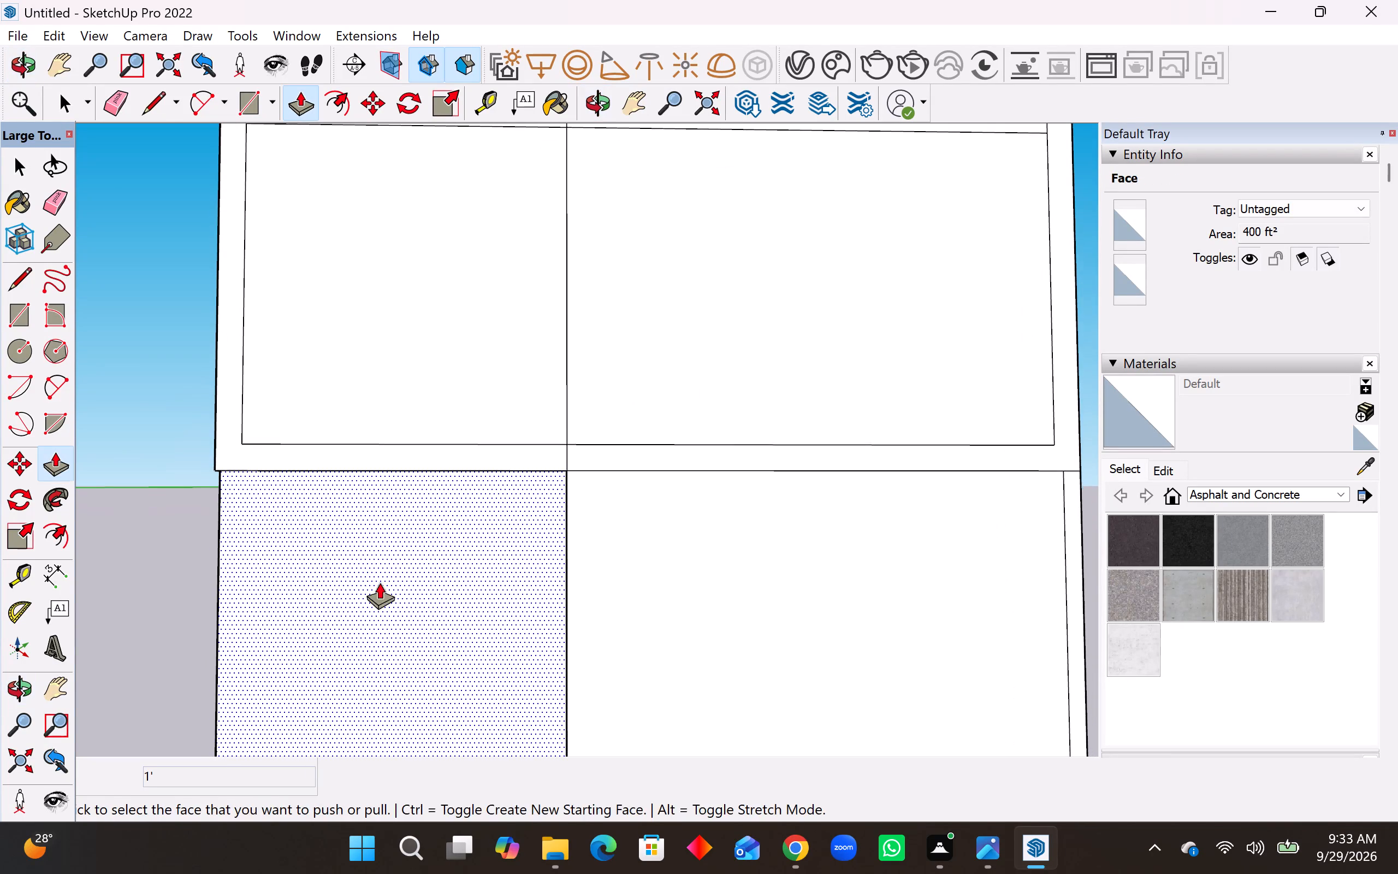
pyautogui.moveTo(391, 566); pyautogui.dragTo(547, 503, button='middle')
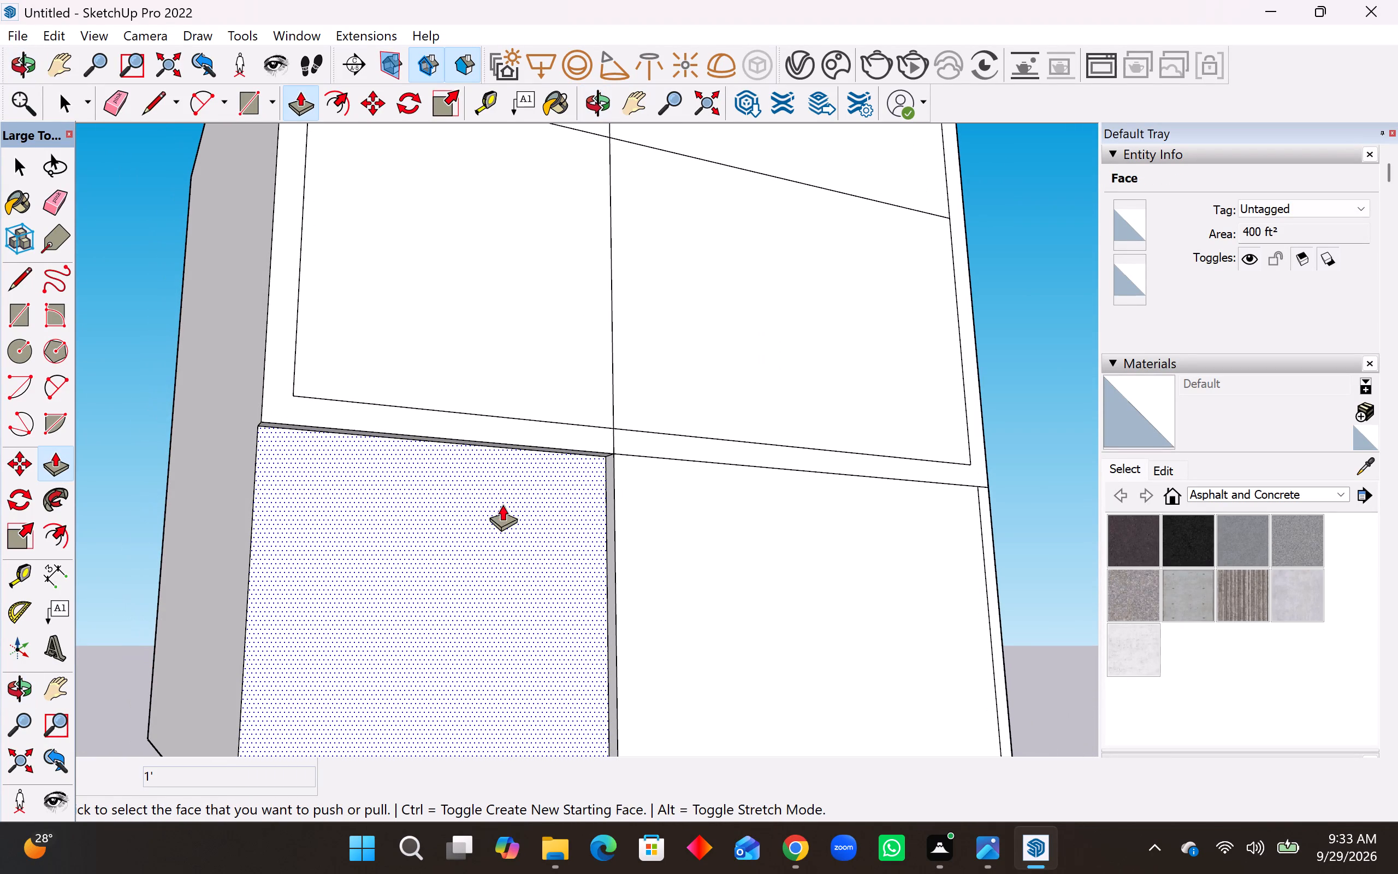
pyautogui.click(376, 540)
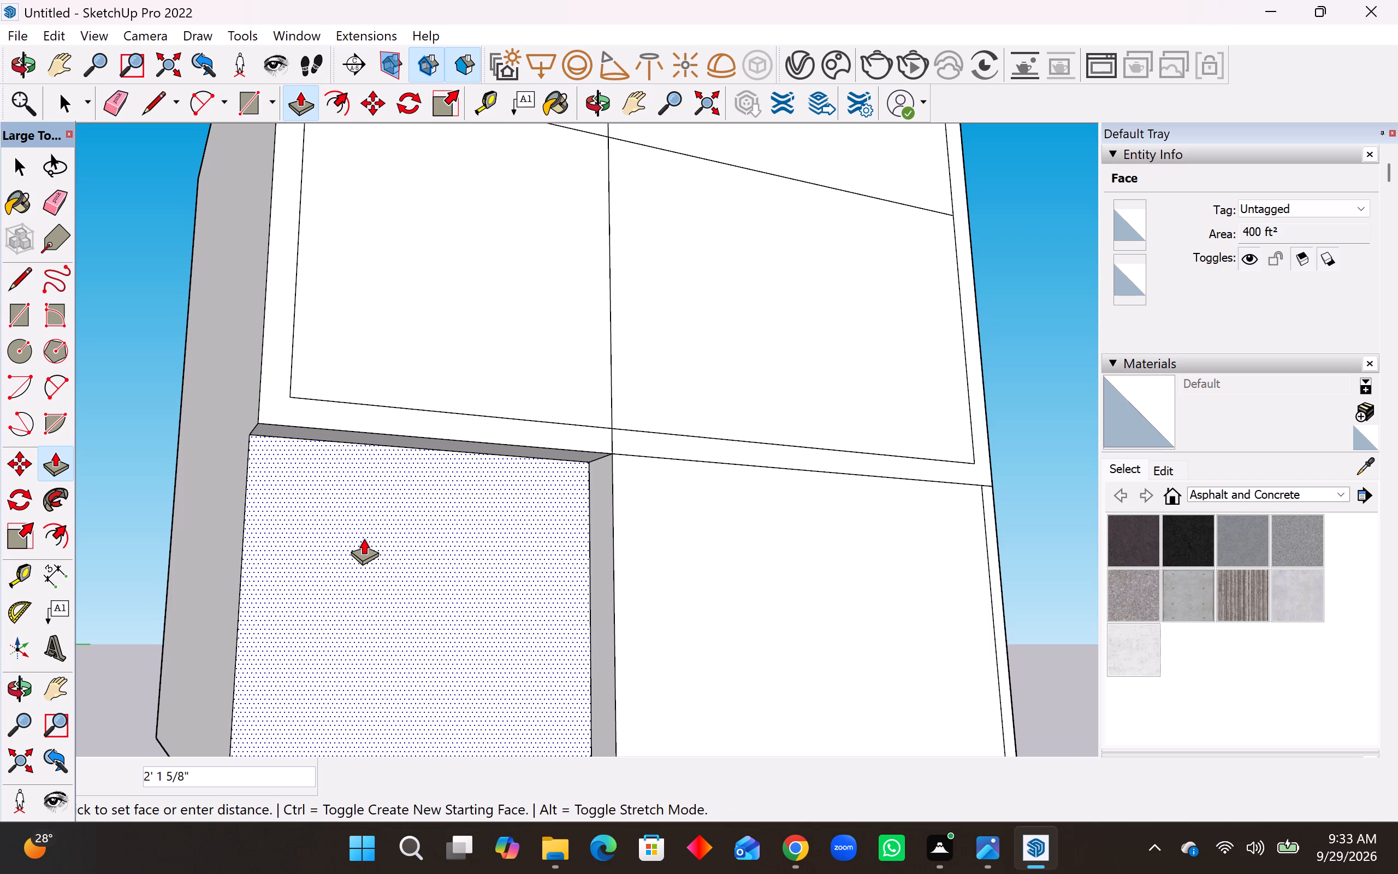
pyautogui.press('Escape')
pyautogui.moveTo(510, 568); pyautogui.dragTo(440, 657, button='middle')
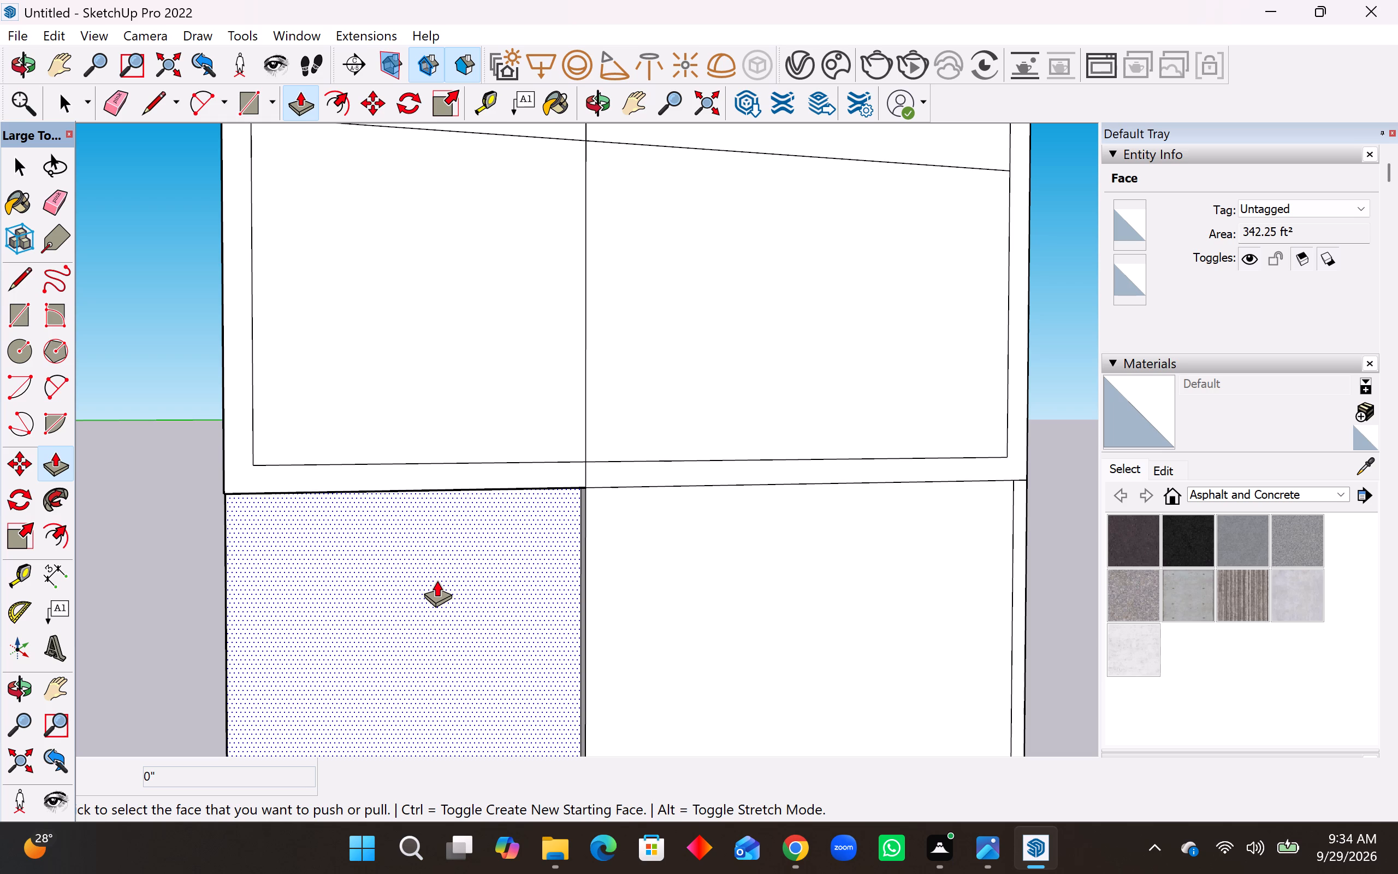
pyautogui.click(437, 580)
pyautogui.write("1'")
pyautogui.press('Return')
# Push the first floor's left bay panel inward 2' from the surrounding frame.
pyautogui.moveTo(506, 523); pyautogui.dragTo(756, 608, button='middle')
pyautogui.moveTo(751, 610); pyautogui.dragTo(469, 618, button='middle')
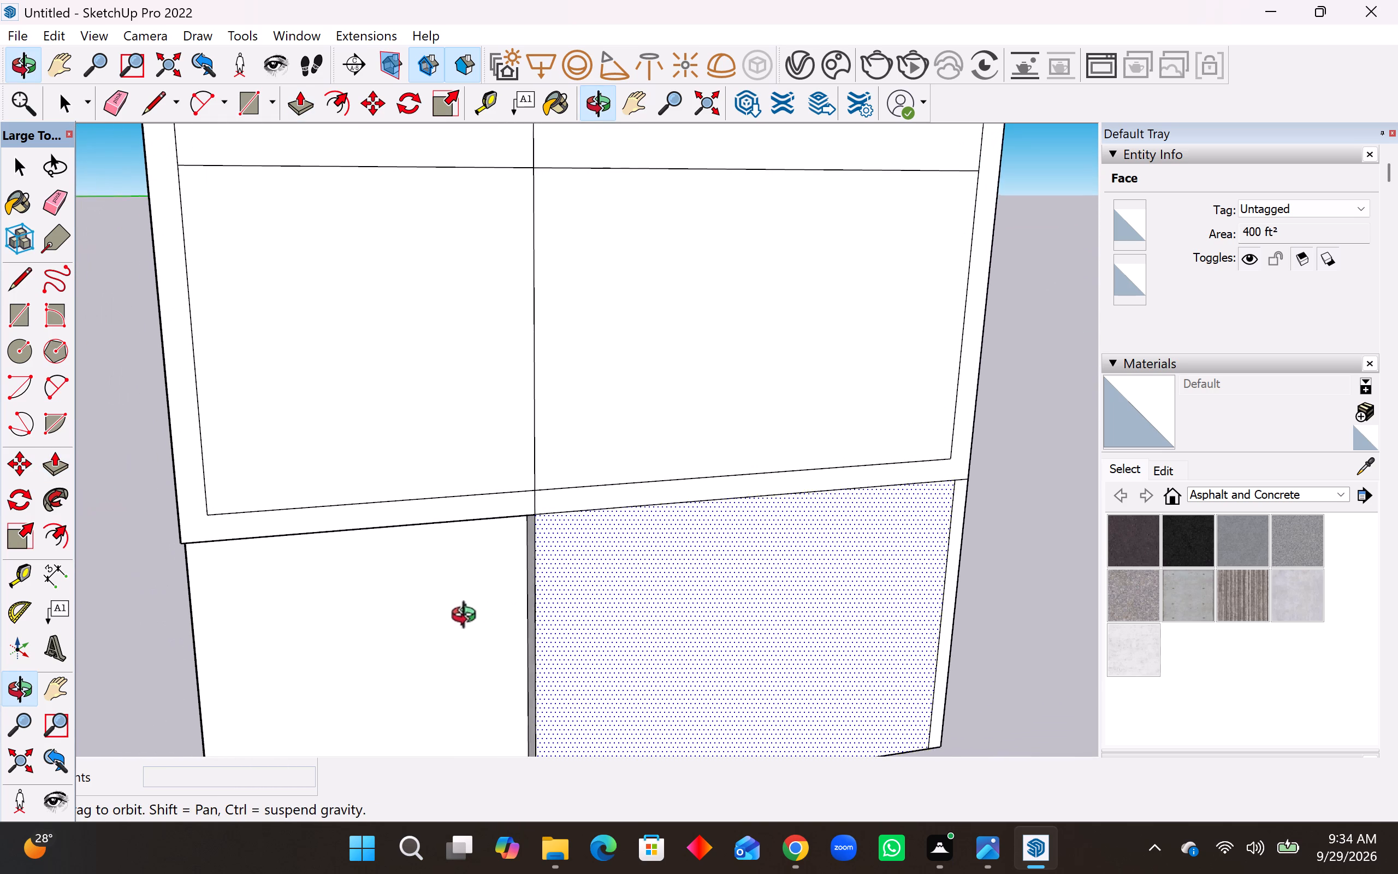
pyautogui.moveTo(469, 618); pyautogui.dragTo(447, 621, button='middle')
pyautogui.moveTo(447, 621); pyautogui.dragTo(445, 578, button='middle')
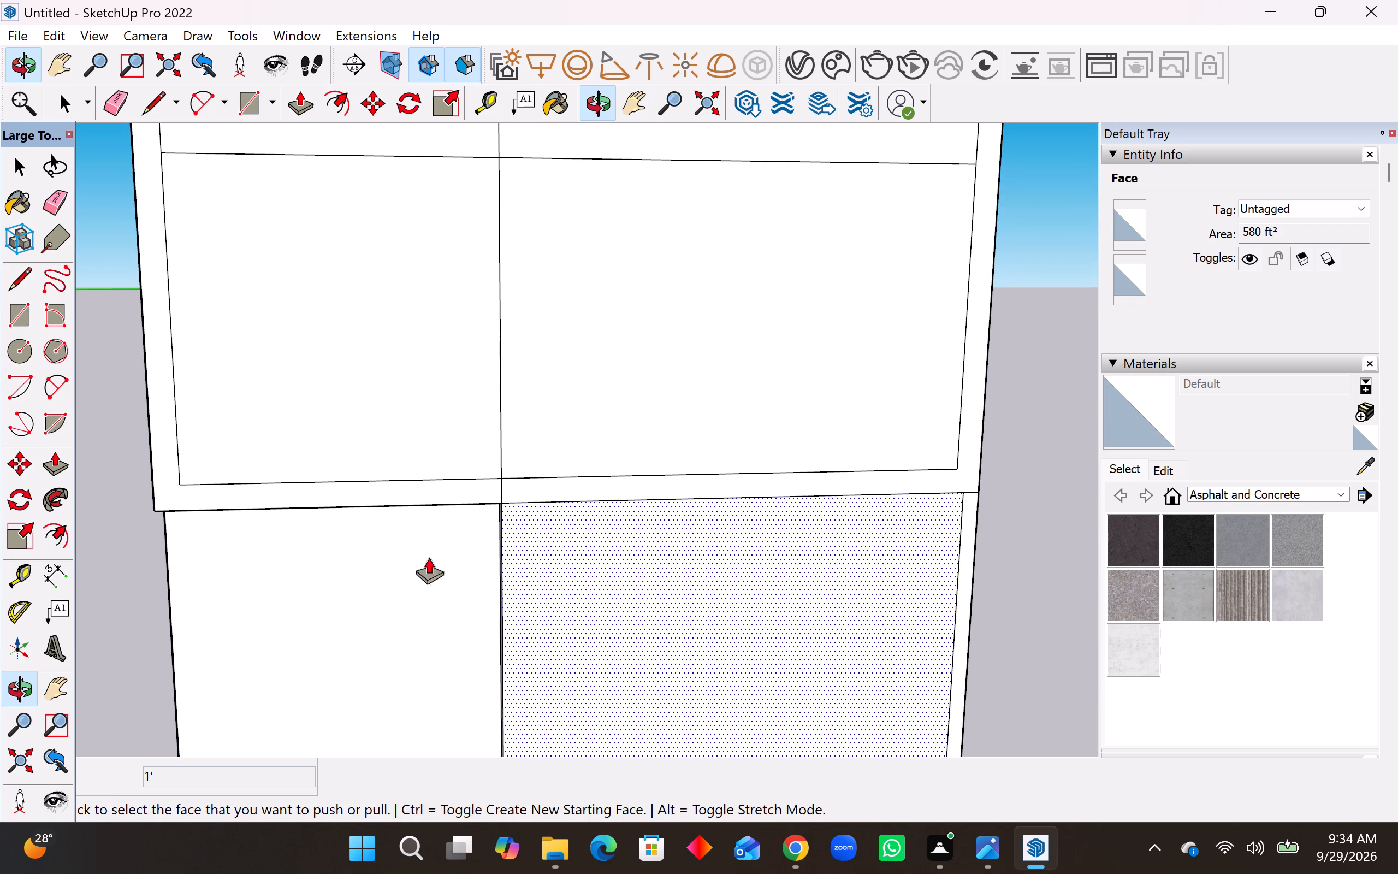
pyautogui.click(360, 362)
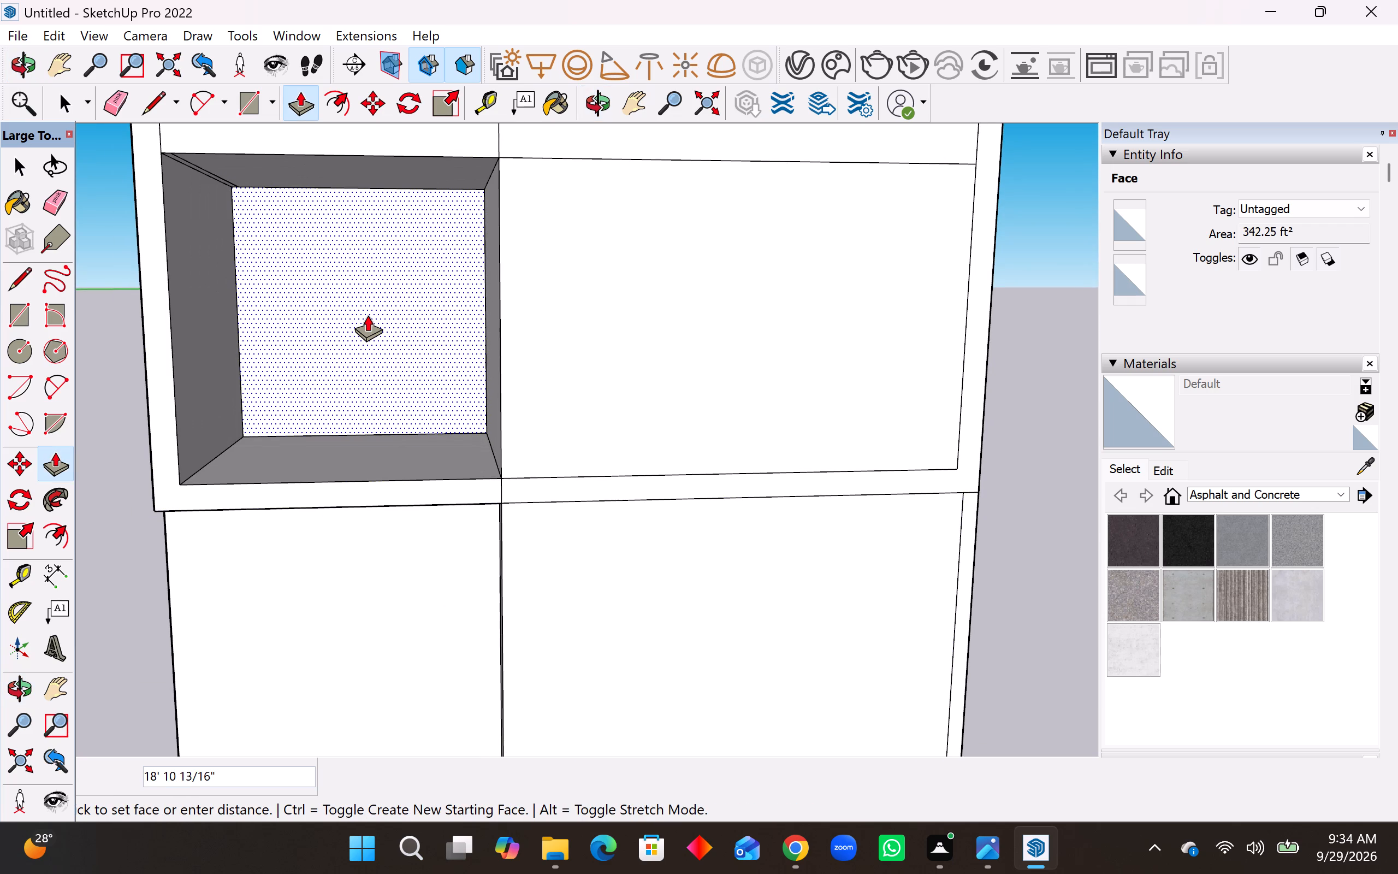
pyautogui.write("2'")
pyautogui.press('Return')
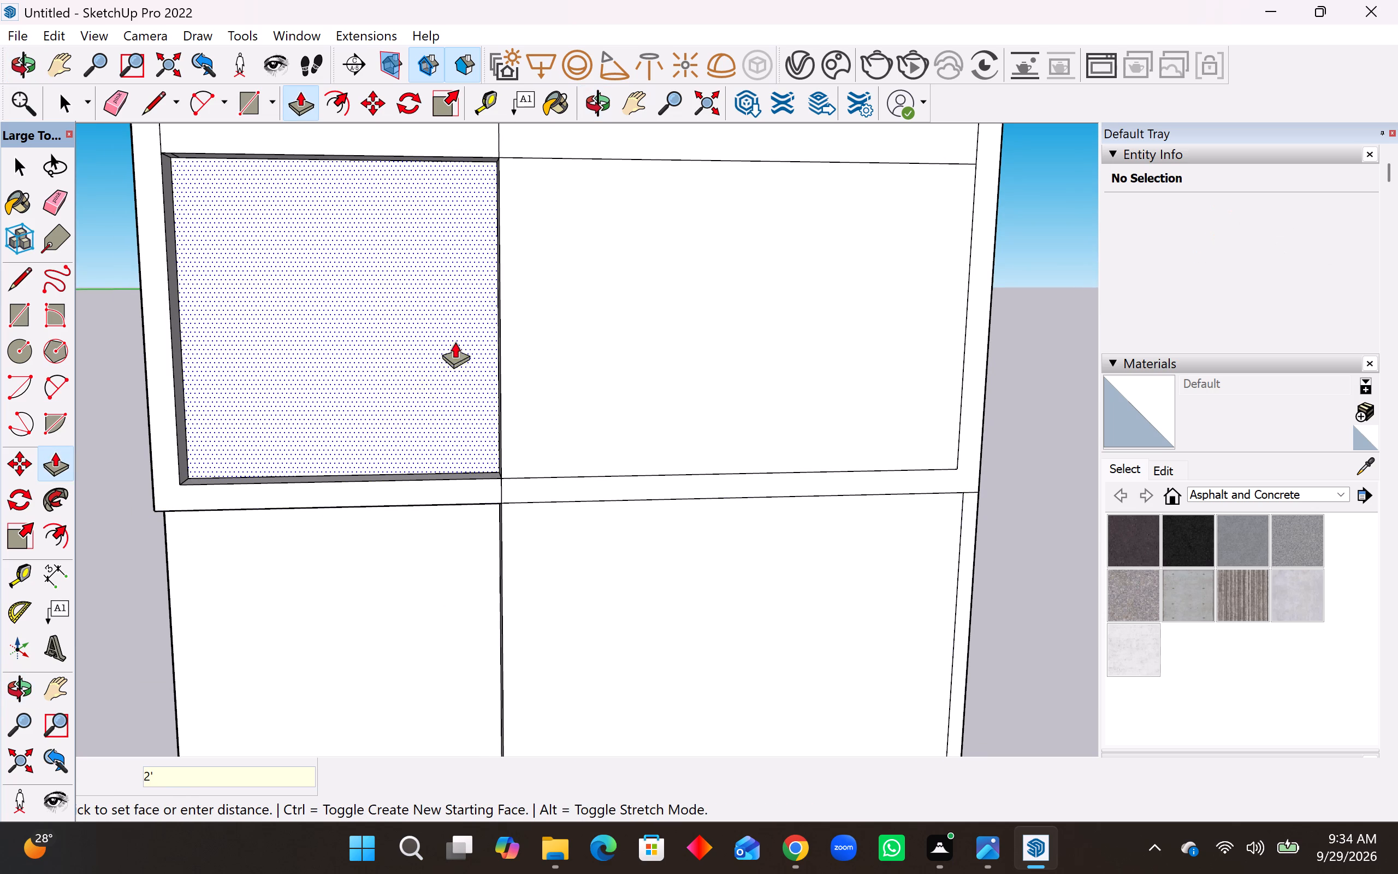
# Push the ground floor's left bay face inward another 3'.
pyautogui.moveTo(399, 435); pyautogui.dragTo(367, 420, button='middle')
pyautogui.scroll(-4, 382, 594)
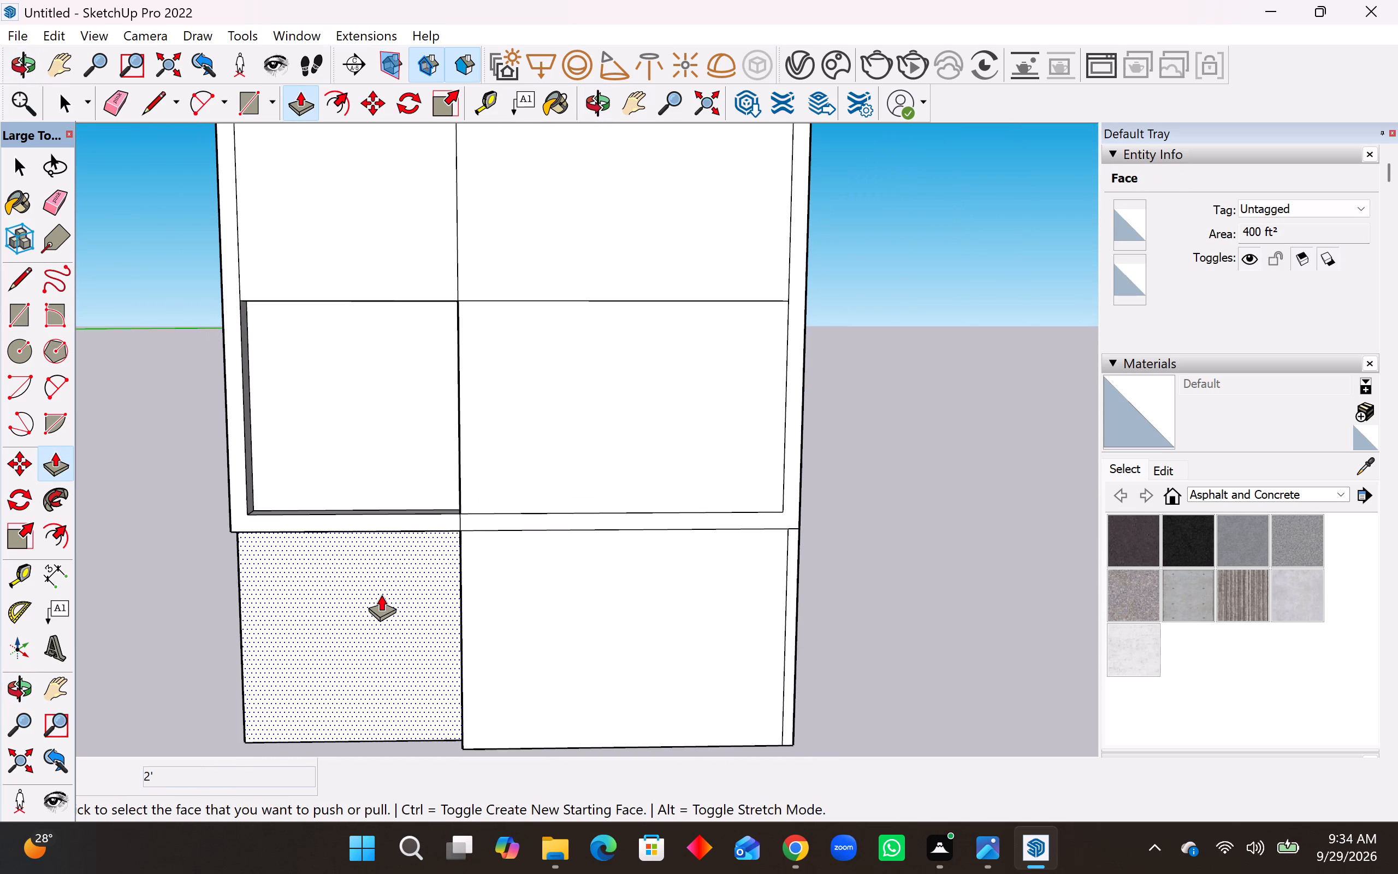
pyautogui.scroll(-2, 345, 658)
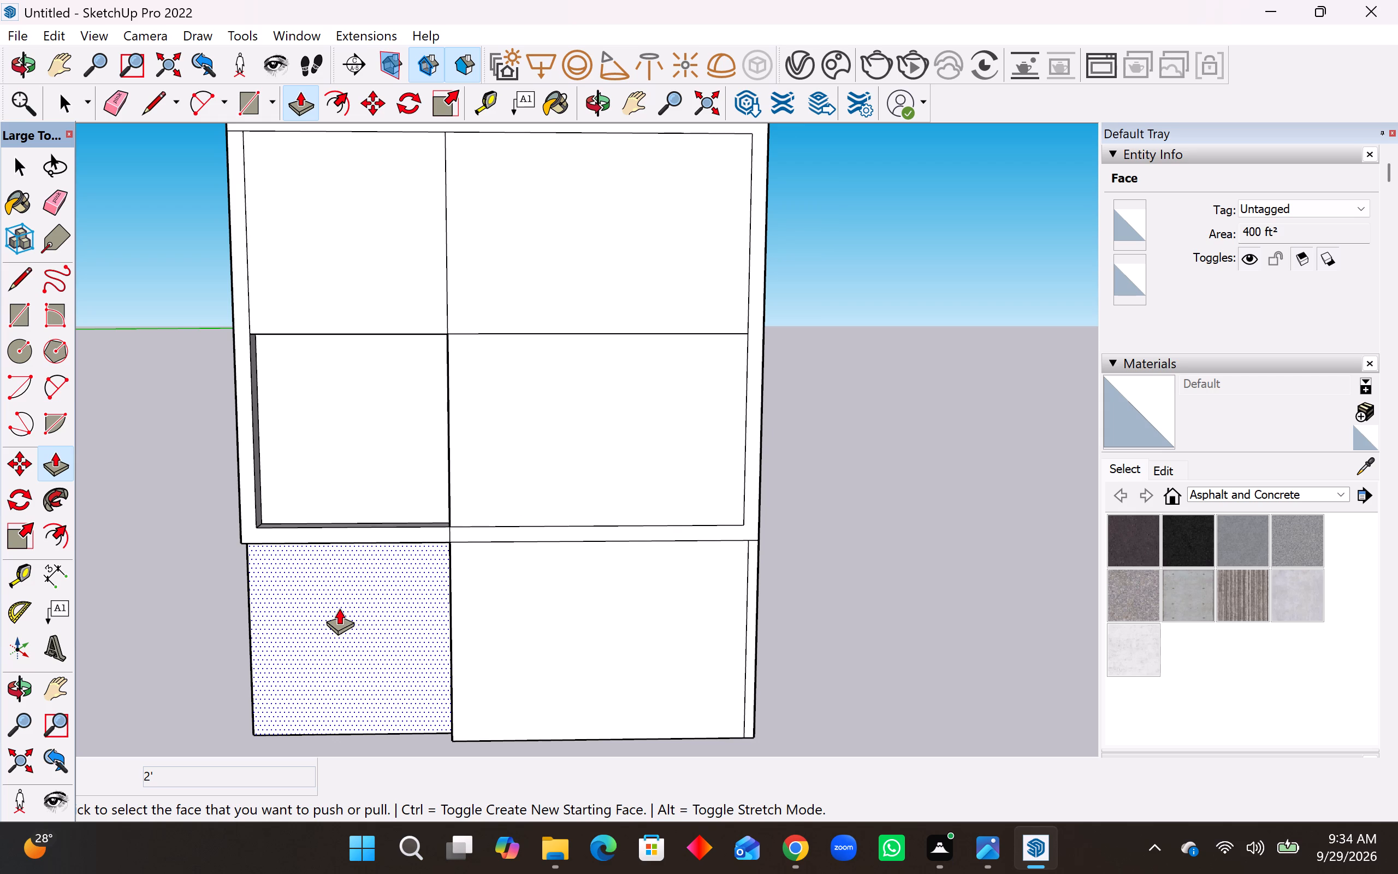
pyautogui.moveTo(354, 616); pyautogui.dragTo(364, 579, button='middle')
pyautogui.click(352, 593)
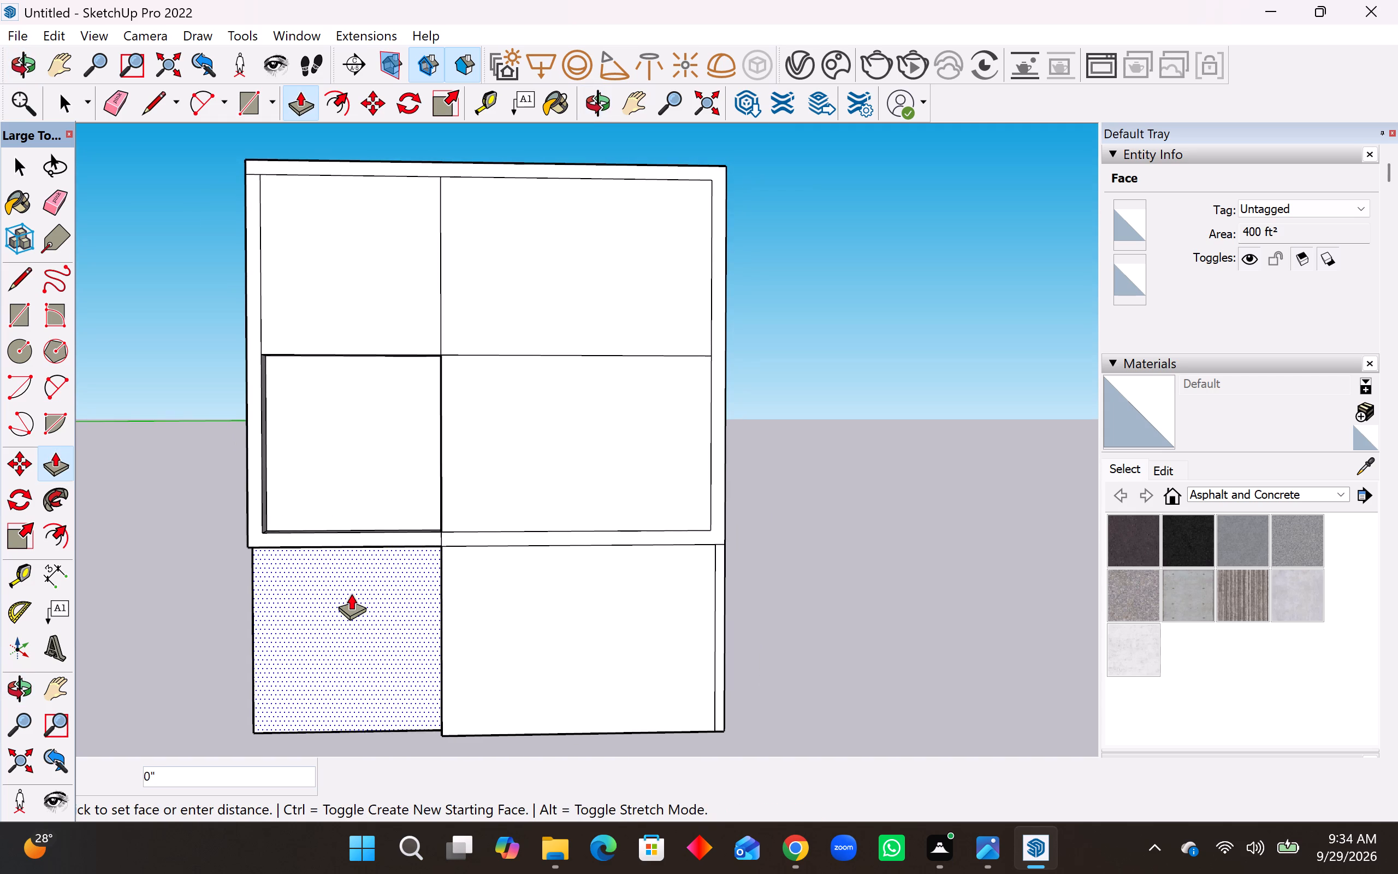
pyautogui.write("3'")
pyautogui.press('Return')
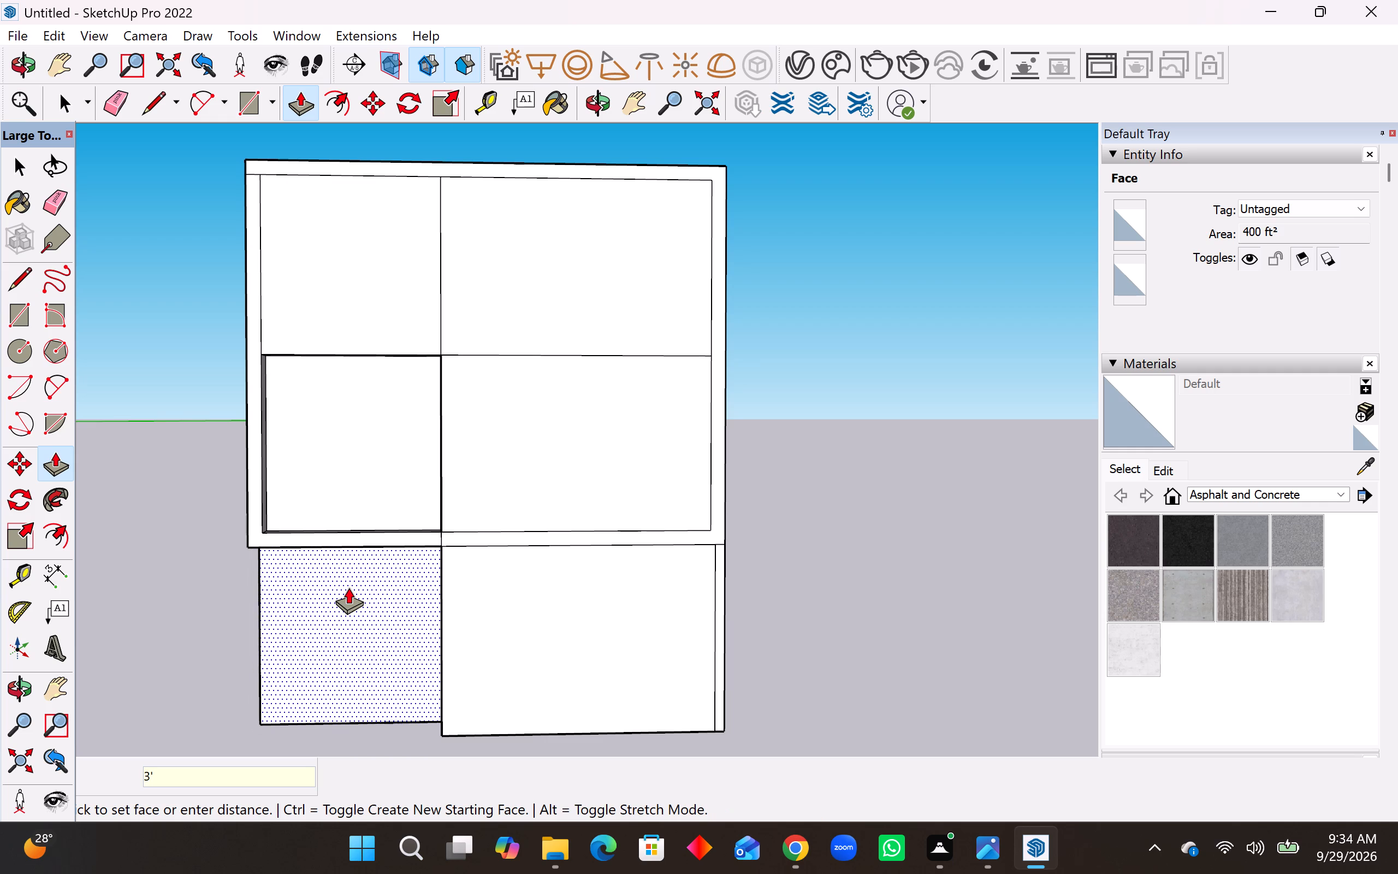
# Push the first floor's left bay panel inward another 3'.
pyautogui.click(380, 465)
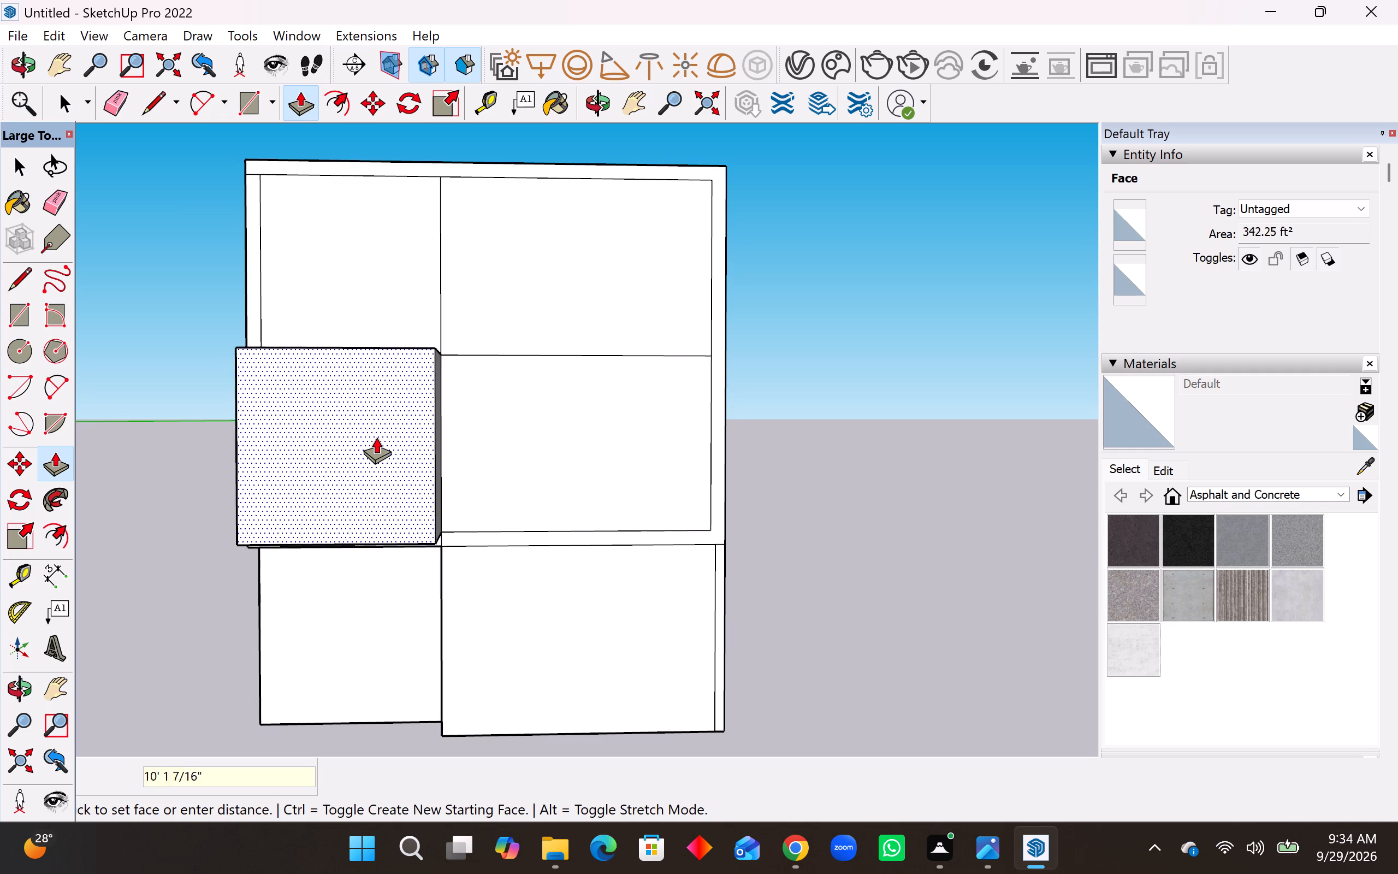
pyautogui.write("3'")
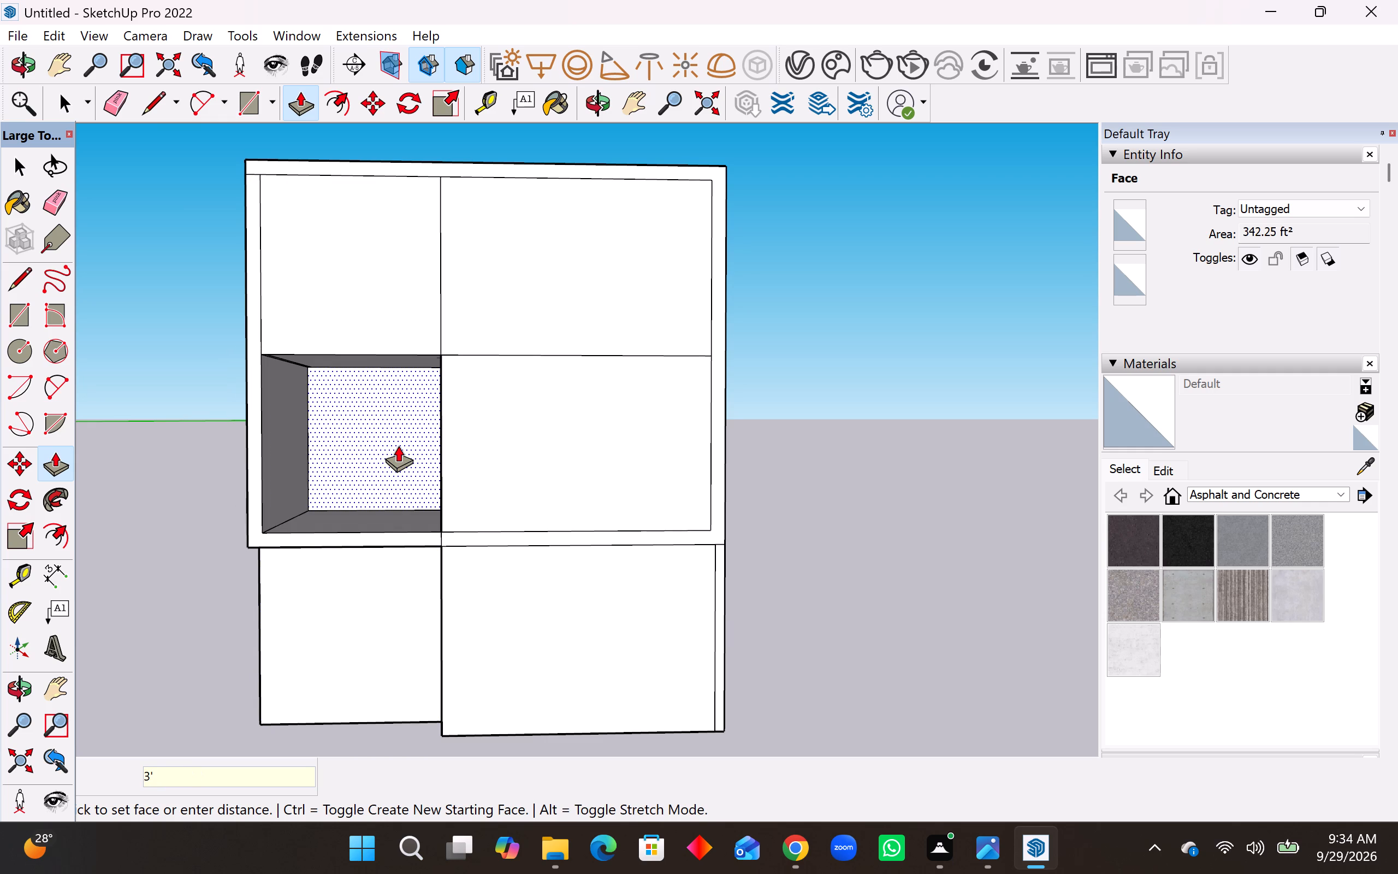
pyautogui.press('Return')
# Align the first floor's left bay panel flush with the ground floor's left bay face using Push/Pull.
pyautogui.moveTo(403, 478); pyautogui.dragTo(572, 500, button='middle')
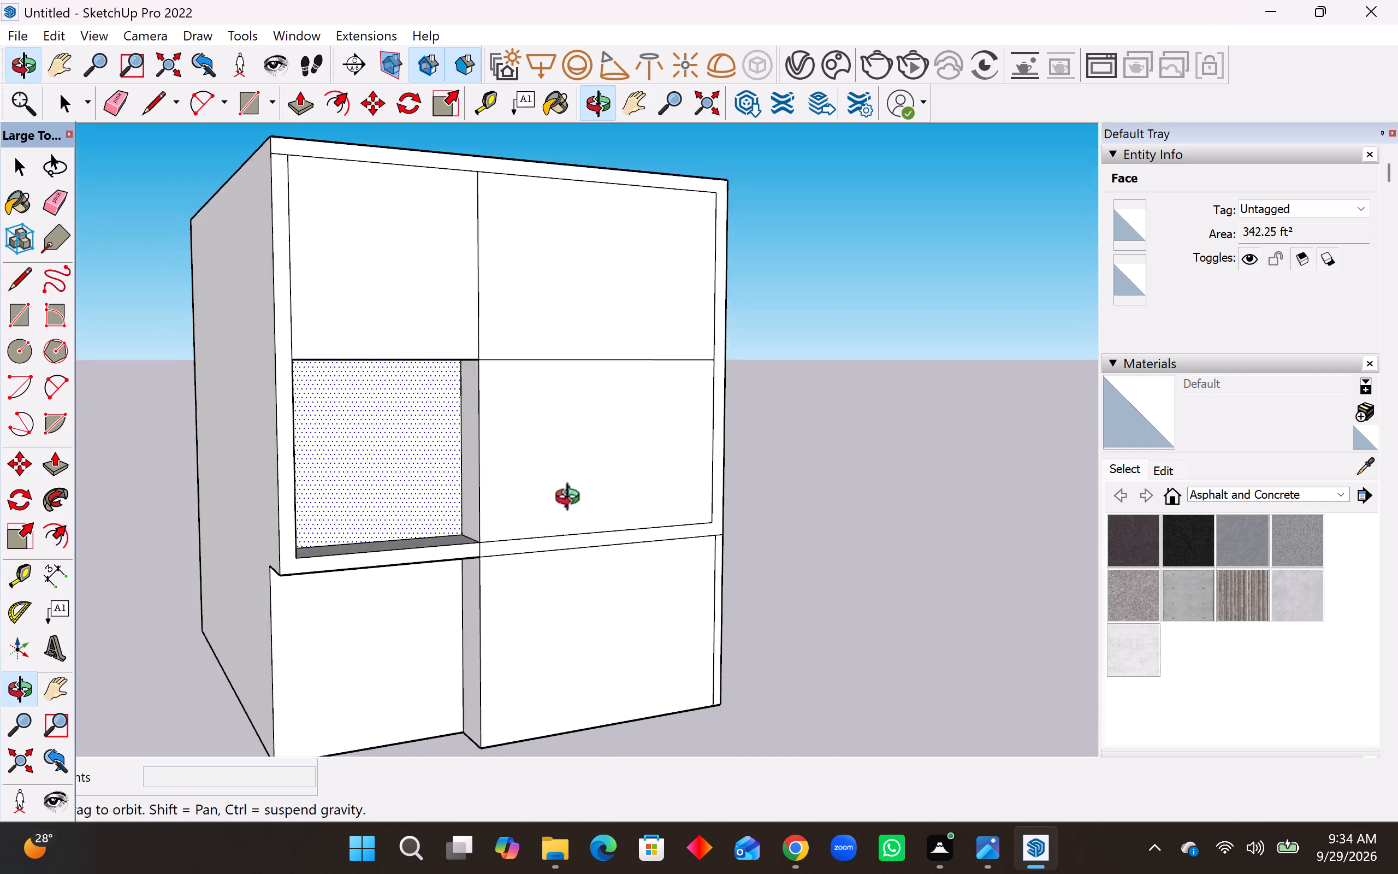
pyautogui.moveTo(572, 500); pyautogui.dragTo(216, 504, button='middle')
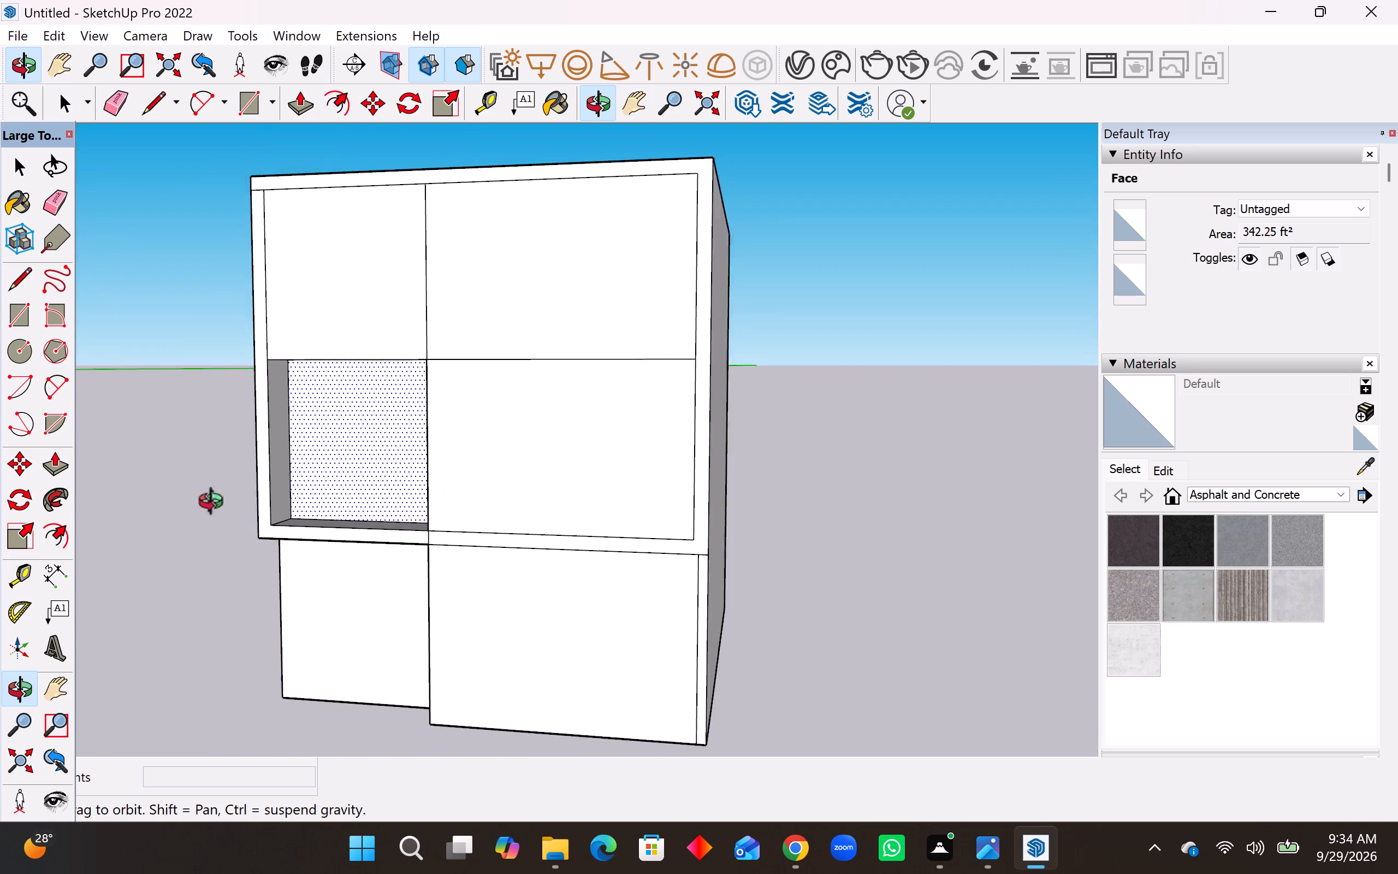
pyautogui.moveTo(216, 504); pyautogui.dragTo(537, 498, button='middle')
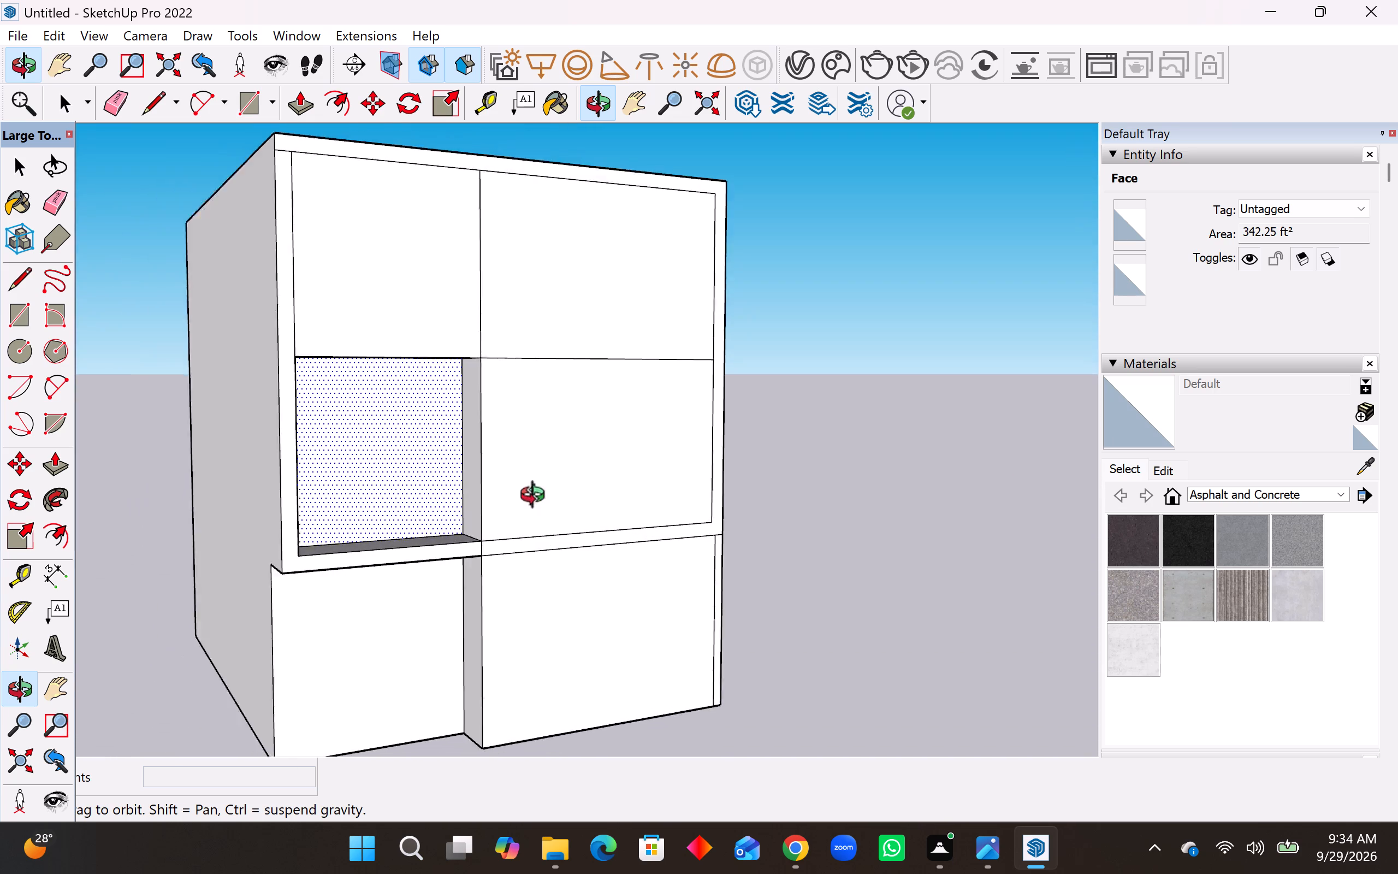
pyautogui.moveTo(537, 498); pyautogui.dragTo(327, 556, button='middle')
pyautogui.scroll(6, 317, 575)
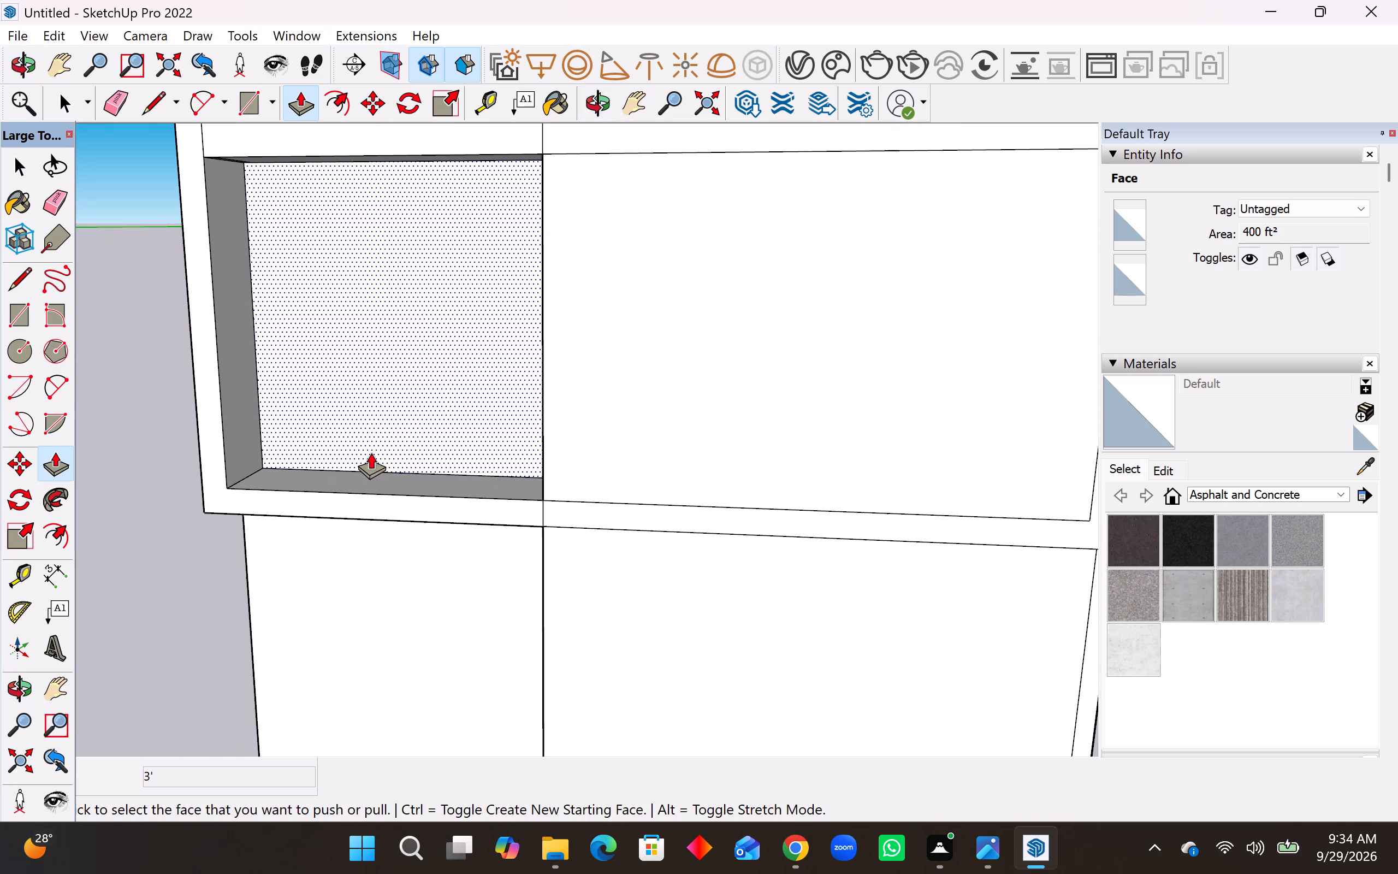
pyautogui.click(371, 427)
pyautogui.moveTo(495, 559); pyautogui.dragTo(496, 559, button='middle')
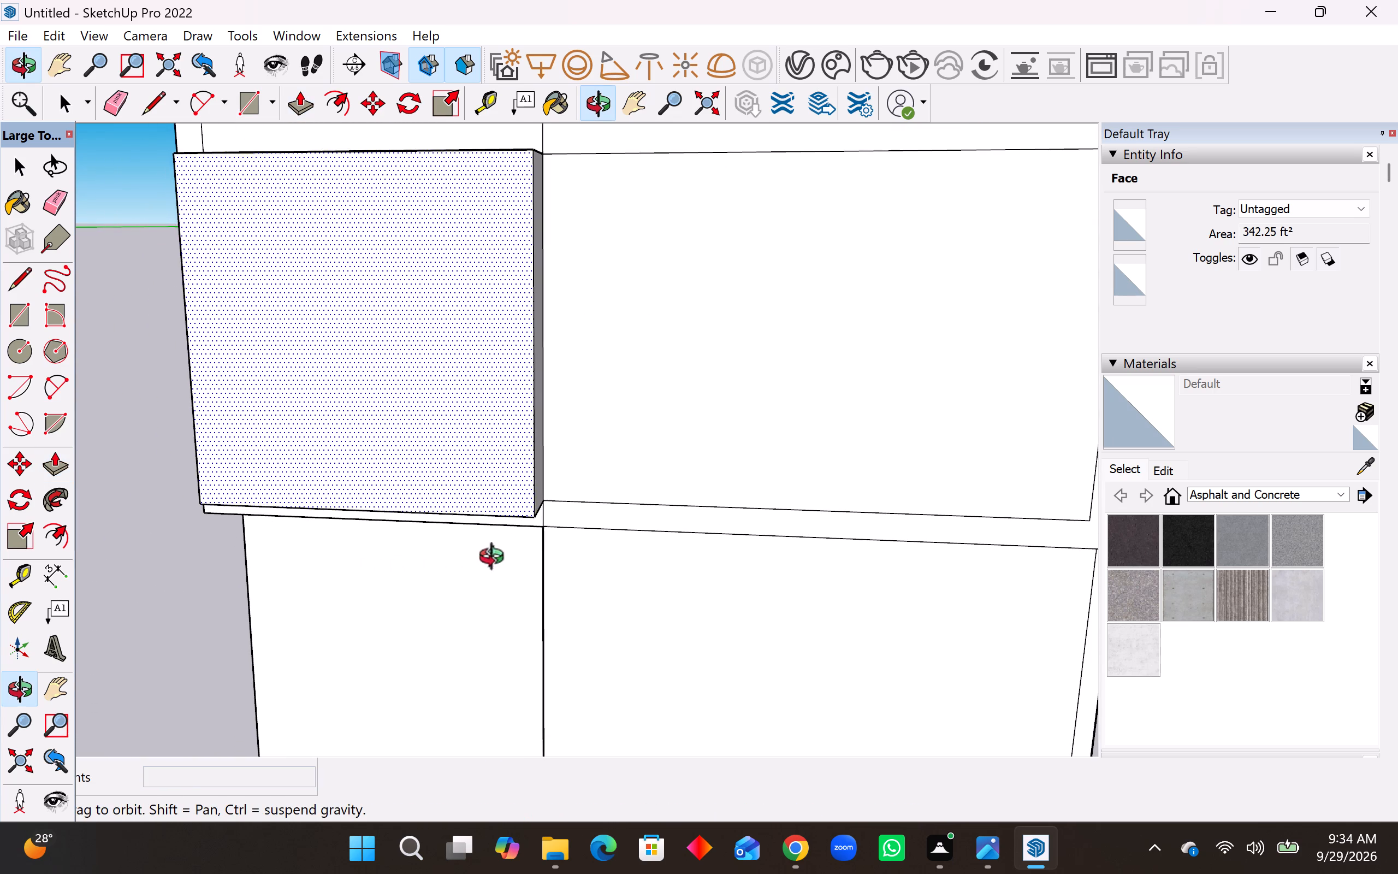
pyautogui.moveTo(496, 559); pyautogui.dragTo(911, 416, button='middle')
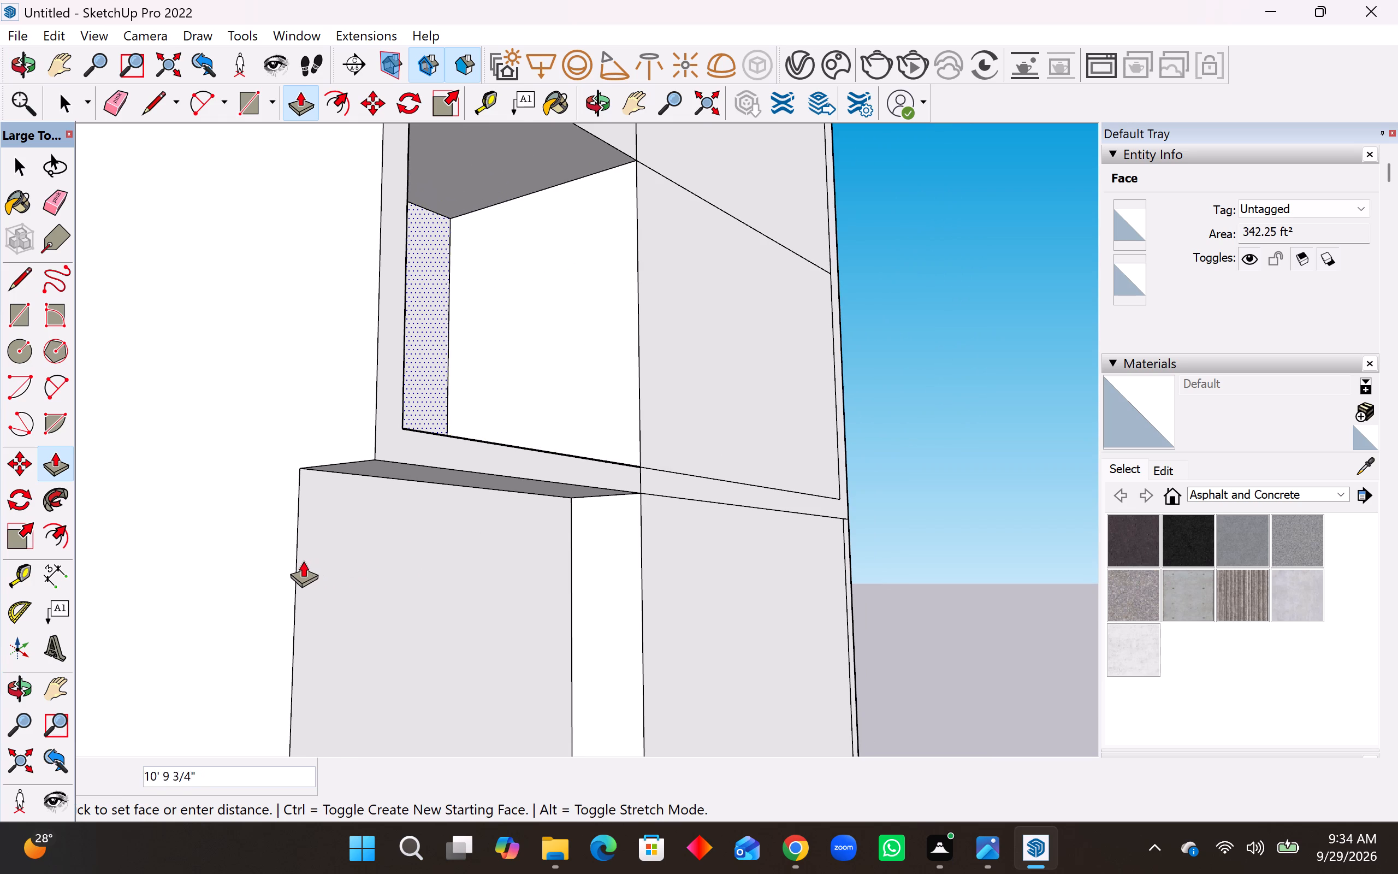
pyautogui.click(294, 560)
# Push the second floor's left bay panel inward 5', flush with the ground floor's left bay face.
pyautogui.moveTo(444, 559); pyautogui.dragTo(125, 598, button='middle')
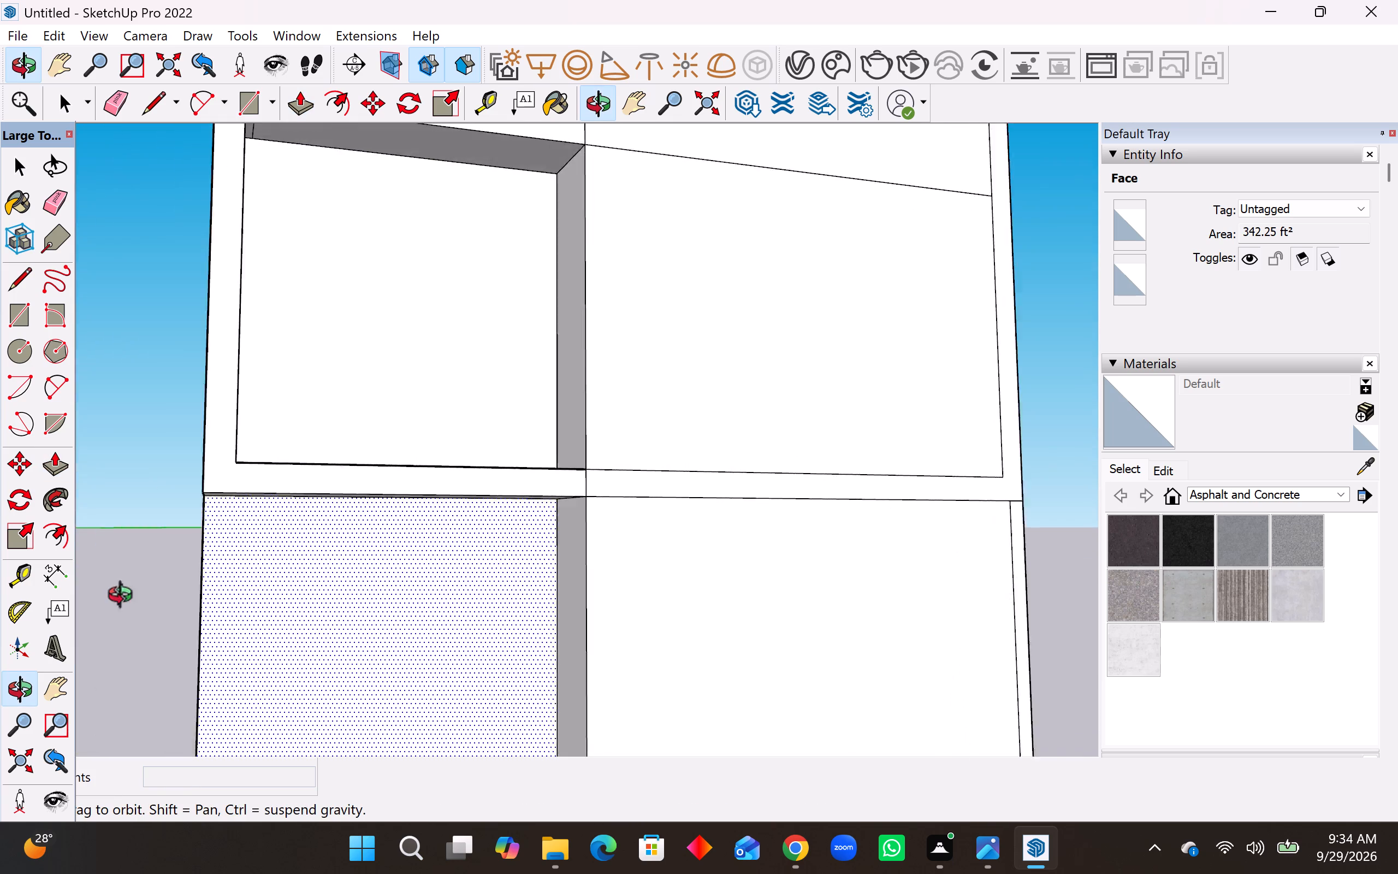
pyautogui.moveTo(125, 598); pyautogui.dragTo(109, 600, button='middle')
pyautogui.scroll(-5, 270, 593)
pyautogui.scroll(-4, 339, 624)
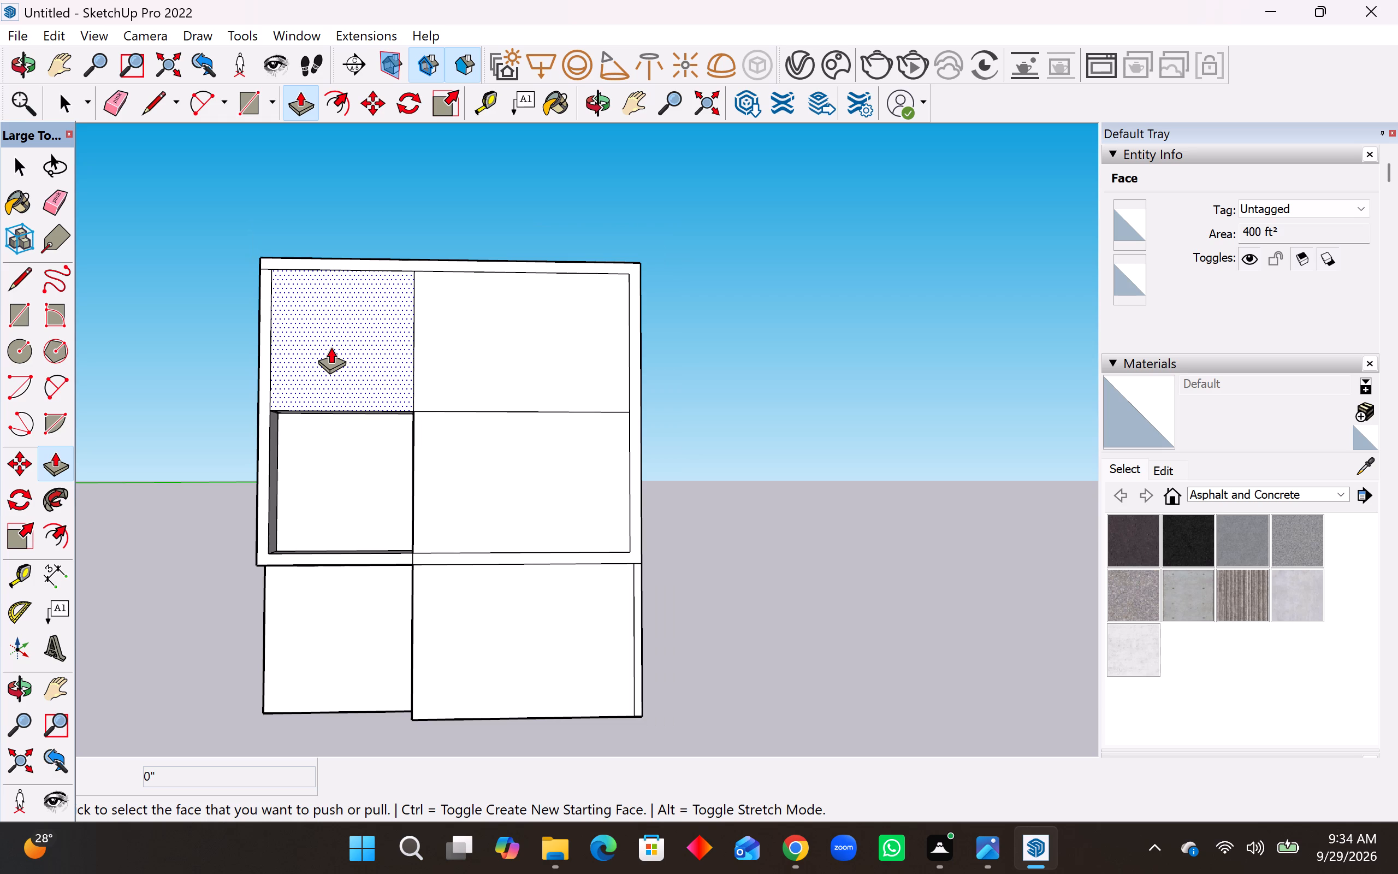
pyautogui.click(331, 347)
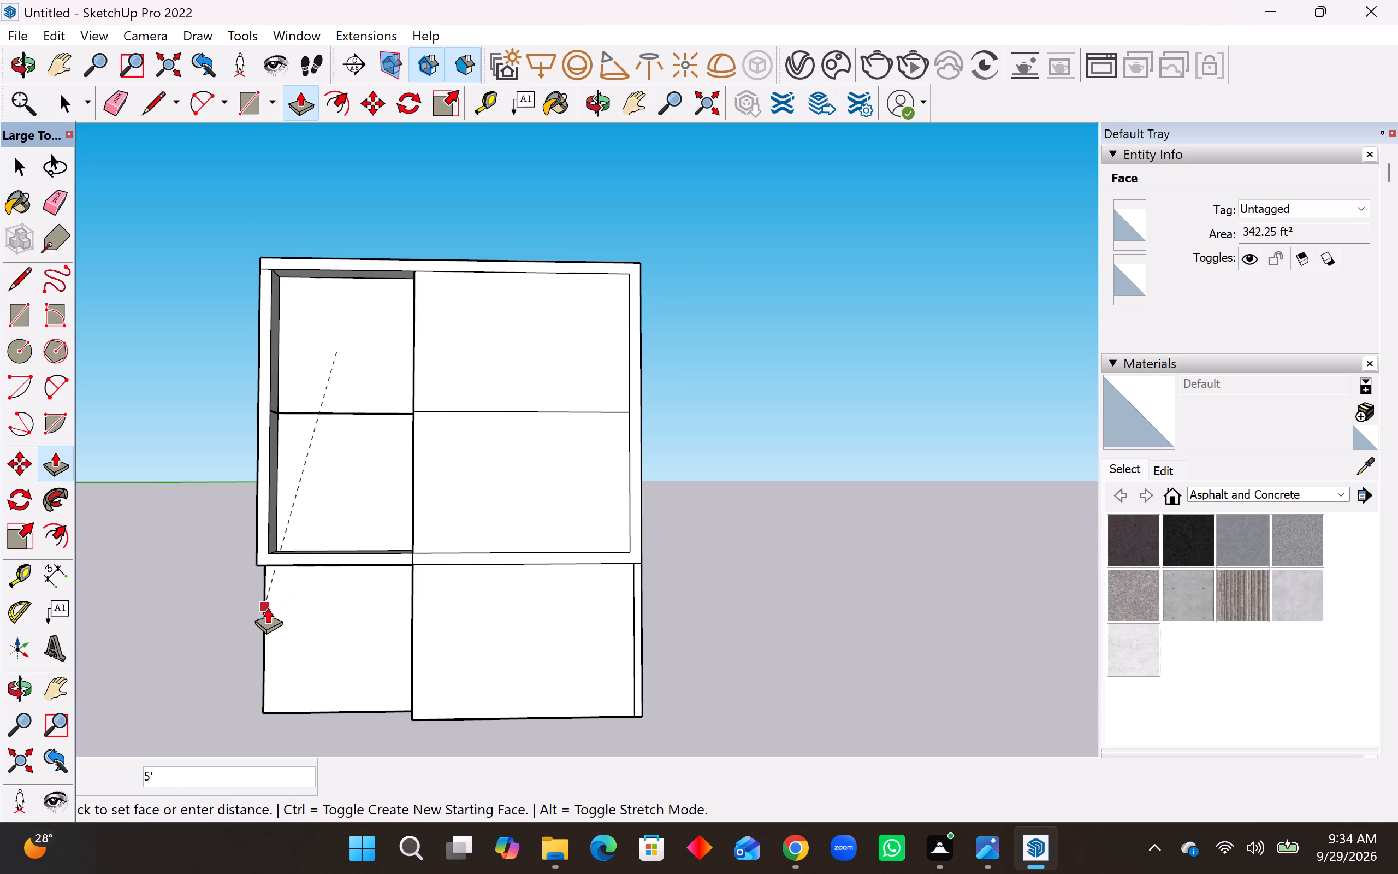
pyautogui.moveTo(268, 607); pyautogui.dragTo(601, 597, button='middle')
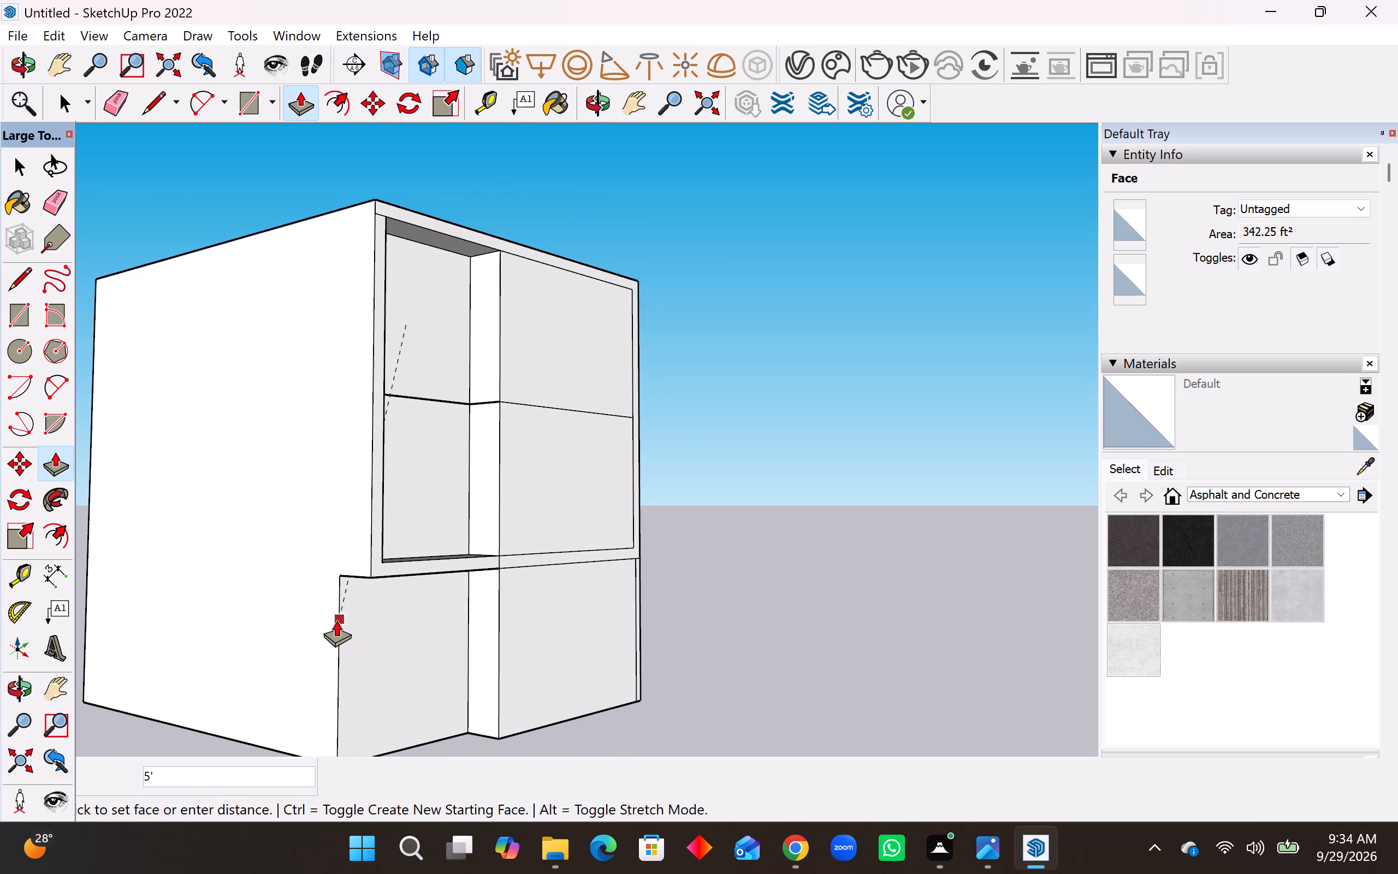
pyautogui.click(337, 619)
# Push the ground floor's wide right bay face inward 5', flush with the left bay's ground-floor face.
pyautogui.moveTo(500, 586); pyautogui.dragTo(56, 592, button='middle')
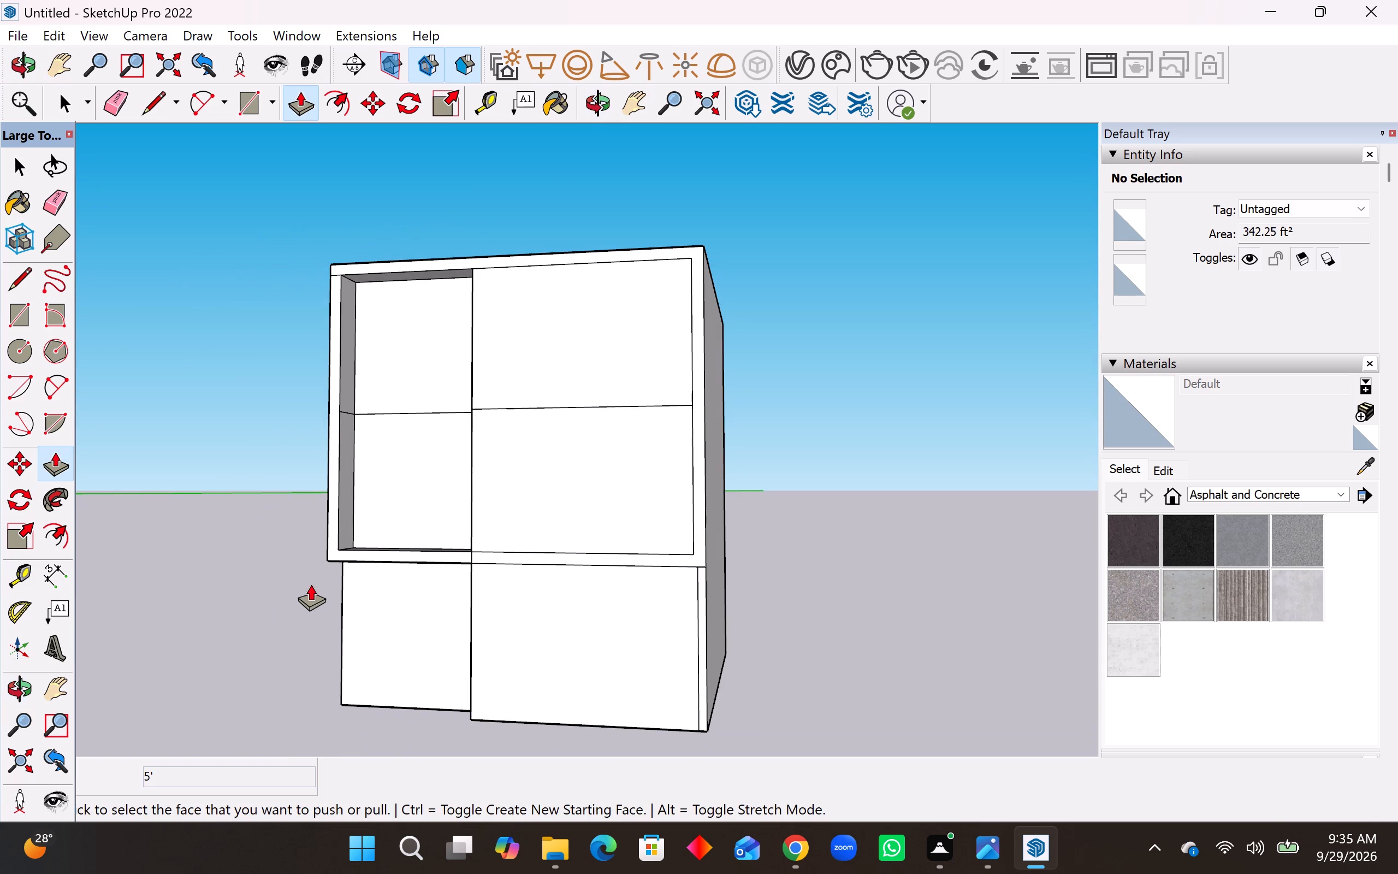
pyautogui.click(539, 618)
pyautogui.moveTo(631, 592); pyautogui.dragTo(680, 701, button='middle')
pyautogui.moveTo(487, 640); pyautogui.dragTo(499, 636, button='middle')
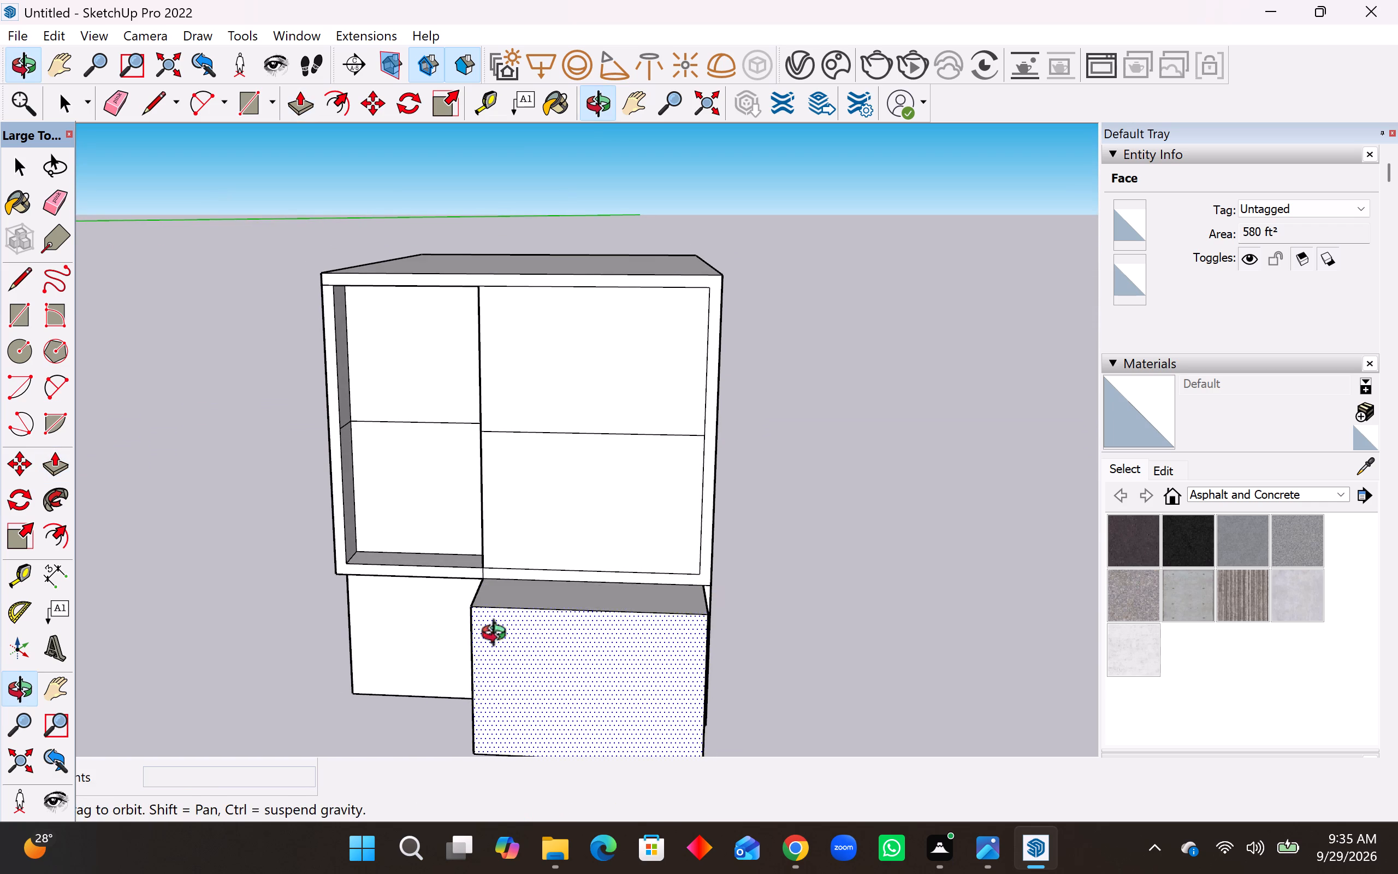
pyautogui.moveTo(499, 636); pyautogui.dragTo(911, 574, button='middle')
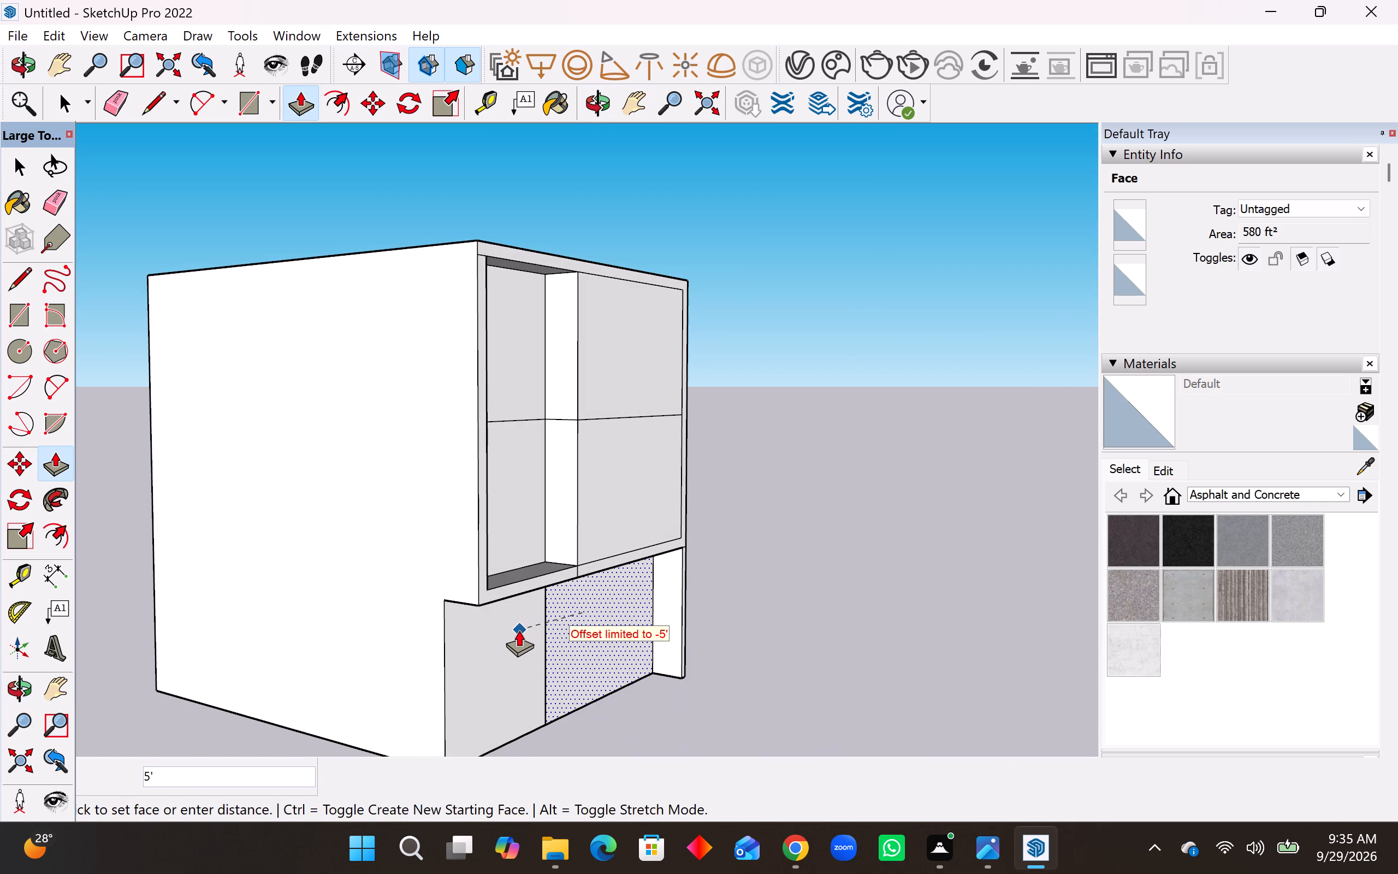
pyautogui.click(518, 630)
# Push the ground floor's right bay face inward another 20' to form a deep open bay.
pyautogui.moveTo(589, 624); pyautogui.dragTo(355, 631, button='middle')
pyautogui.moveTo(355, 631); pyautogui.dragTo(348, 625, button='middle')
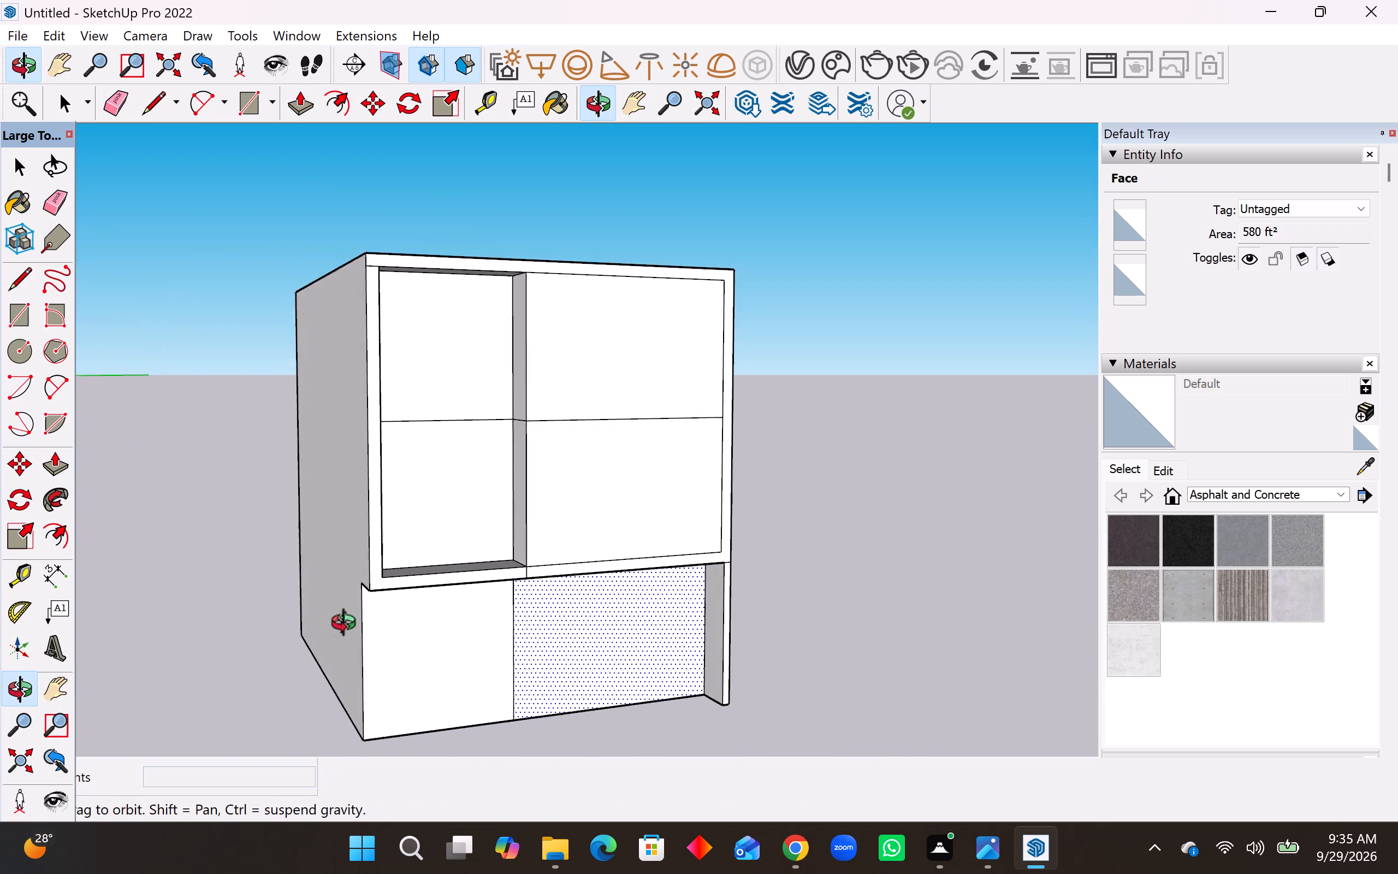
pyautogui.moveTo(348, 625); pyautogui.dragTo(222, 453, button='middle')
pyautogui.middleClick(221, 453)
pyautogui.click(651, 630)
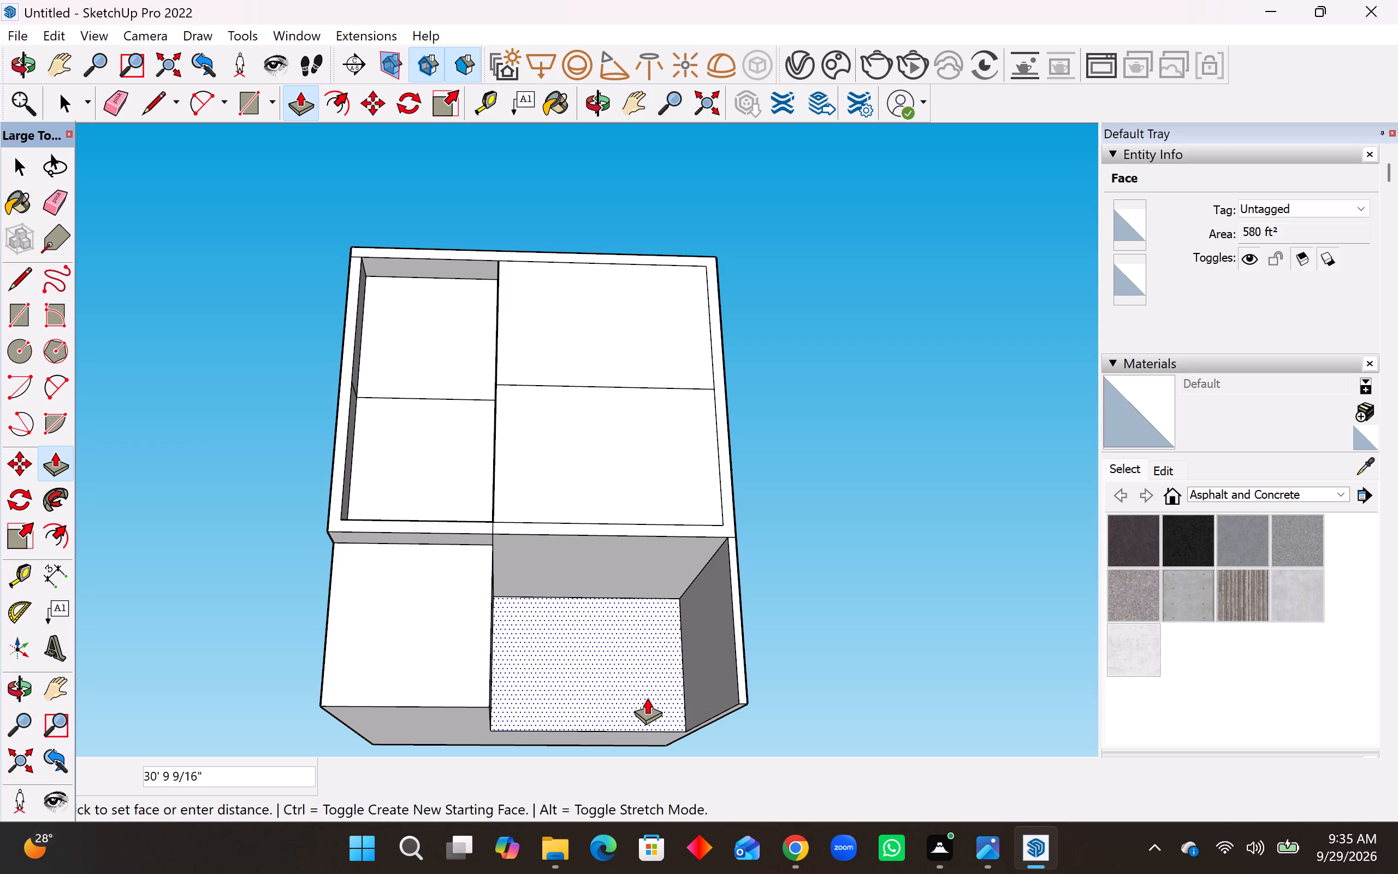
pyautogui.moveTo(647, 698); pyautogui.dragTo(545, 734, button='middle')
pyautogui.middleClick(545, 734)
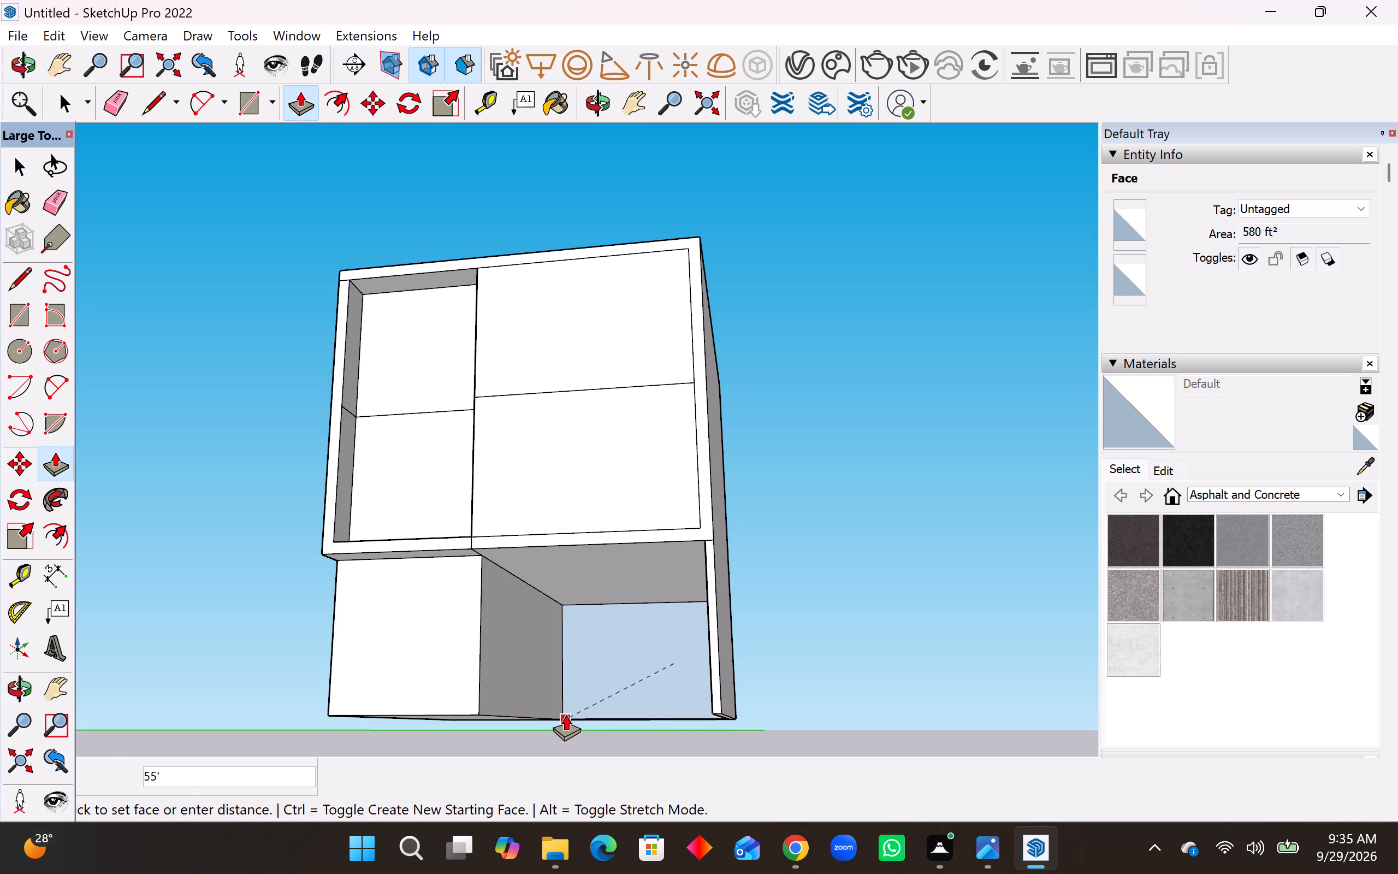
pyautogui.moveTo(589, 691); pyautogui.dragTo(596, 721, button='middle')
pyautogui.moveTo(607, 681); pyautogui.dragTo(810, 681, button='middle')
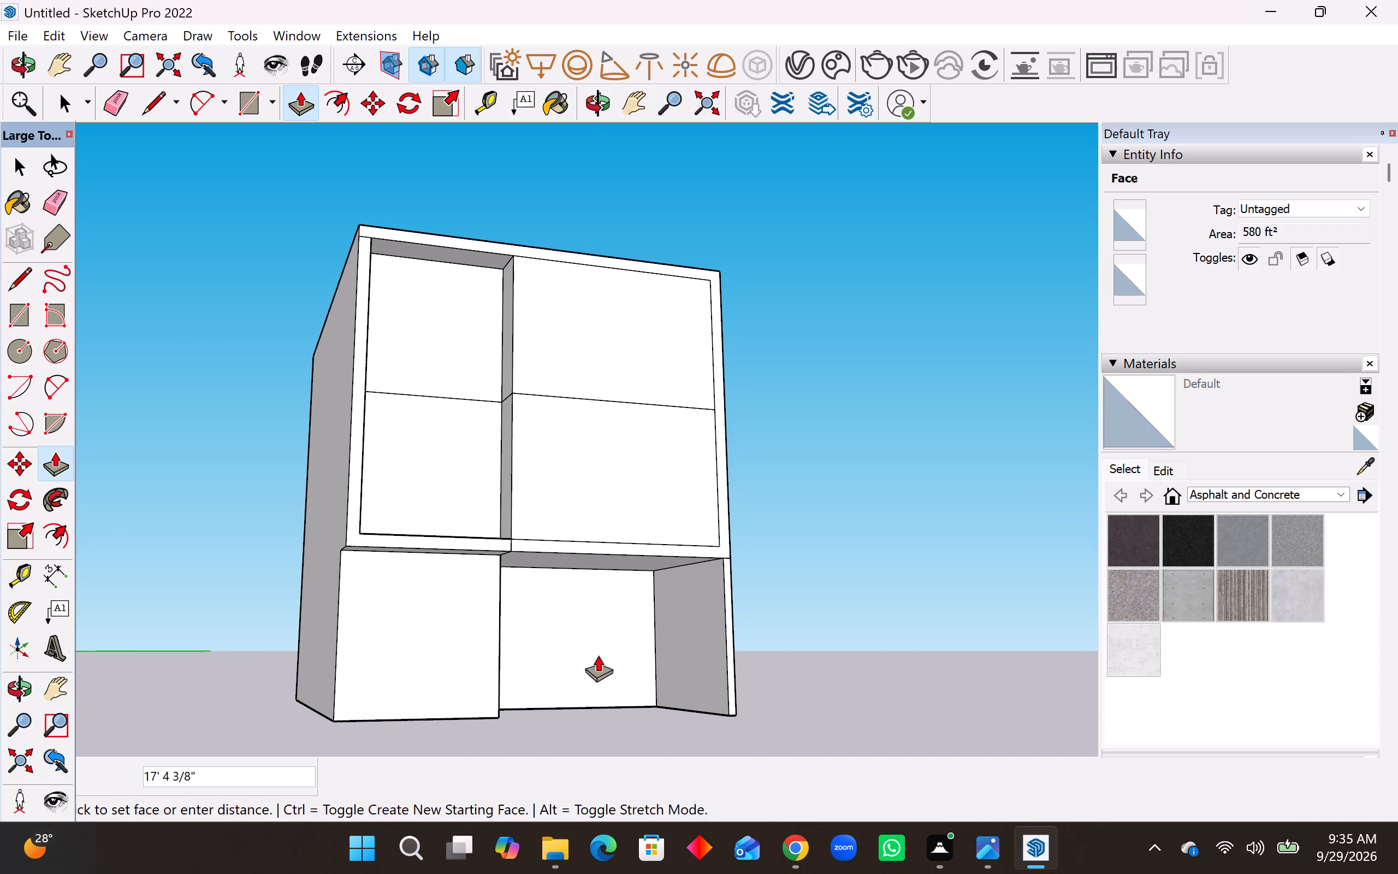
pyautogui.write('20')
pyautogui.press("'")
pyautogui.press('Return')
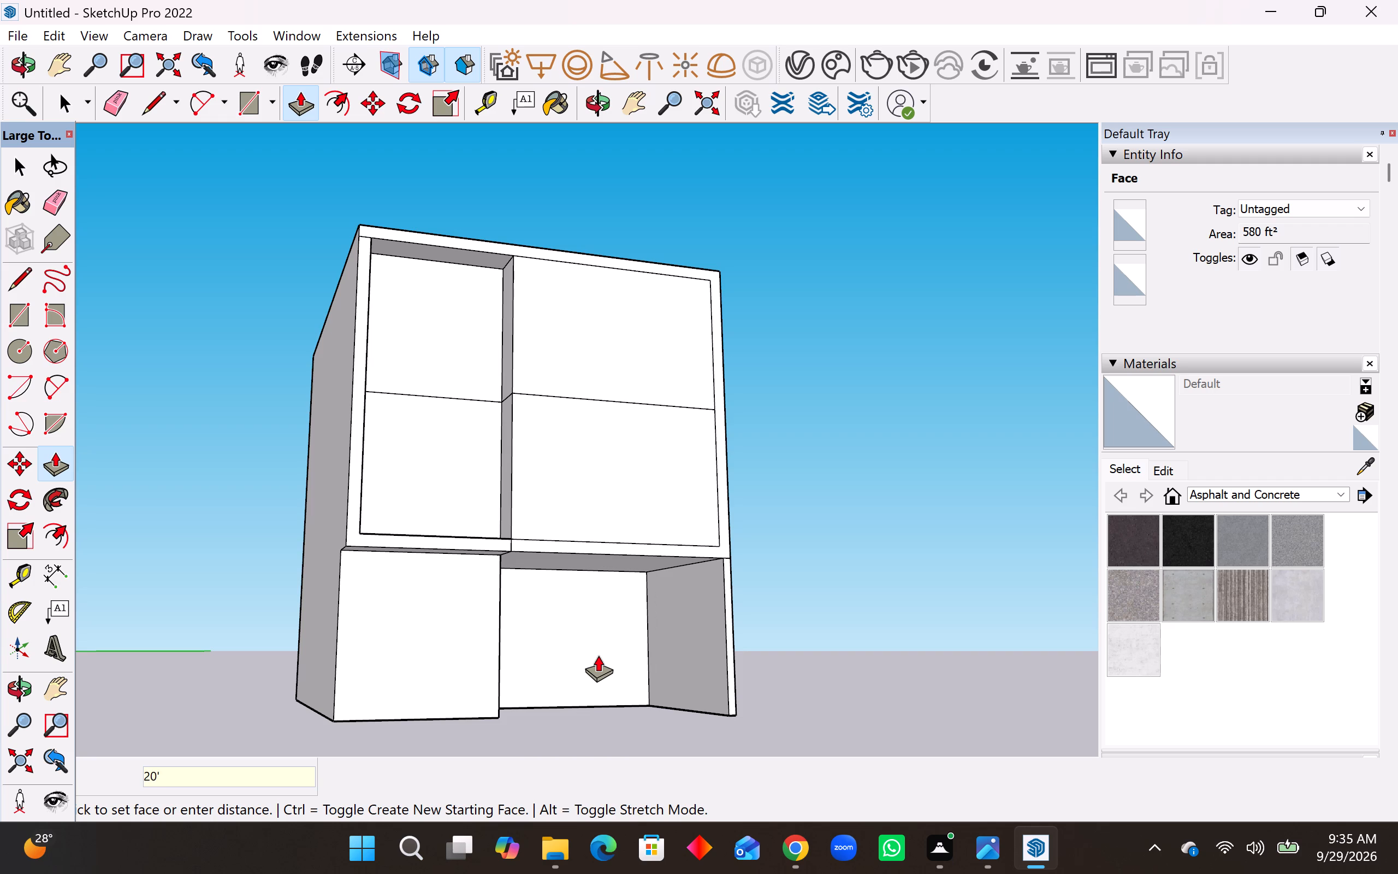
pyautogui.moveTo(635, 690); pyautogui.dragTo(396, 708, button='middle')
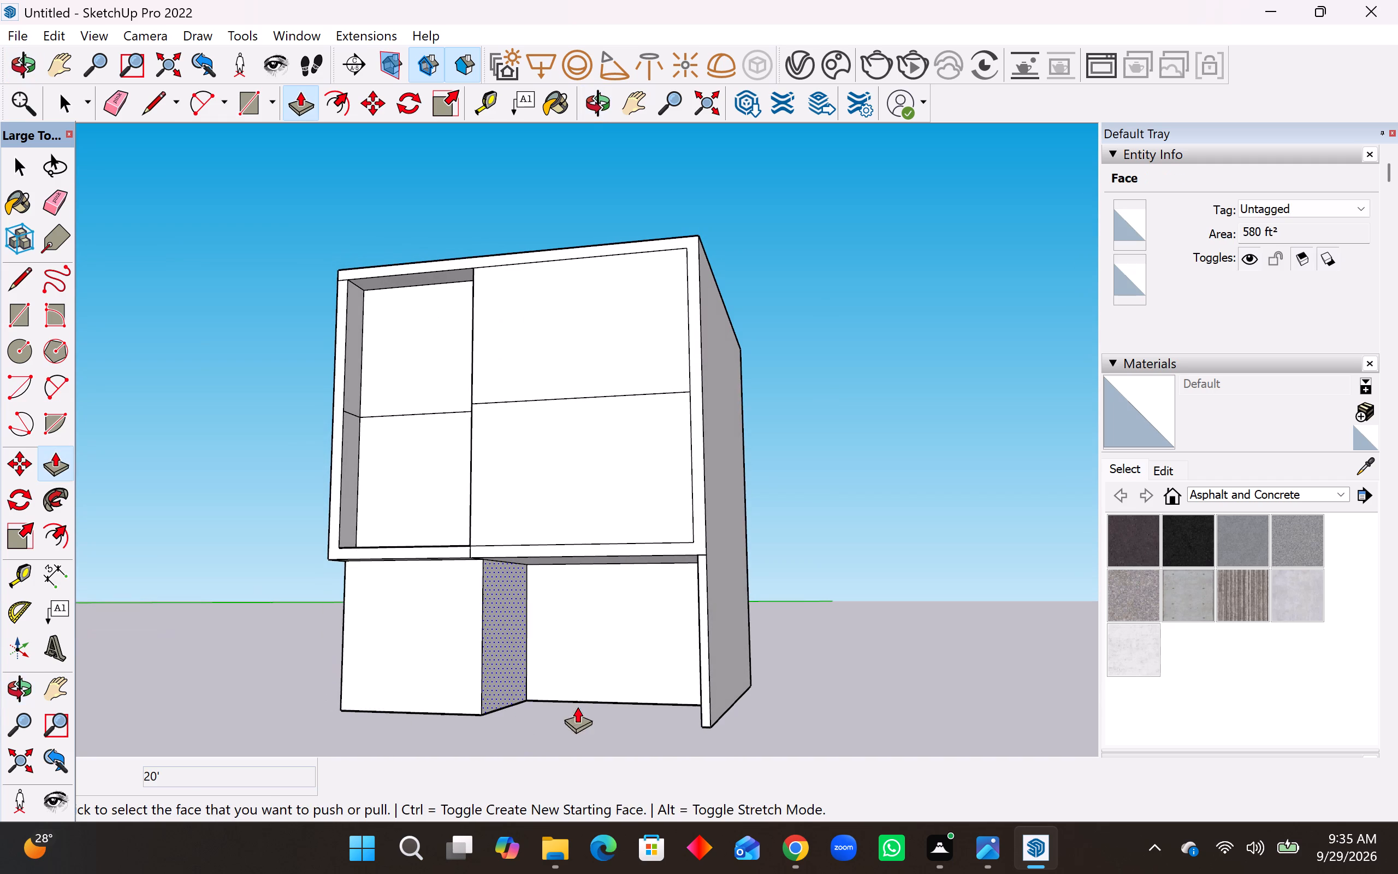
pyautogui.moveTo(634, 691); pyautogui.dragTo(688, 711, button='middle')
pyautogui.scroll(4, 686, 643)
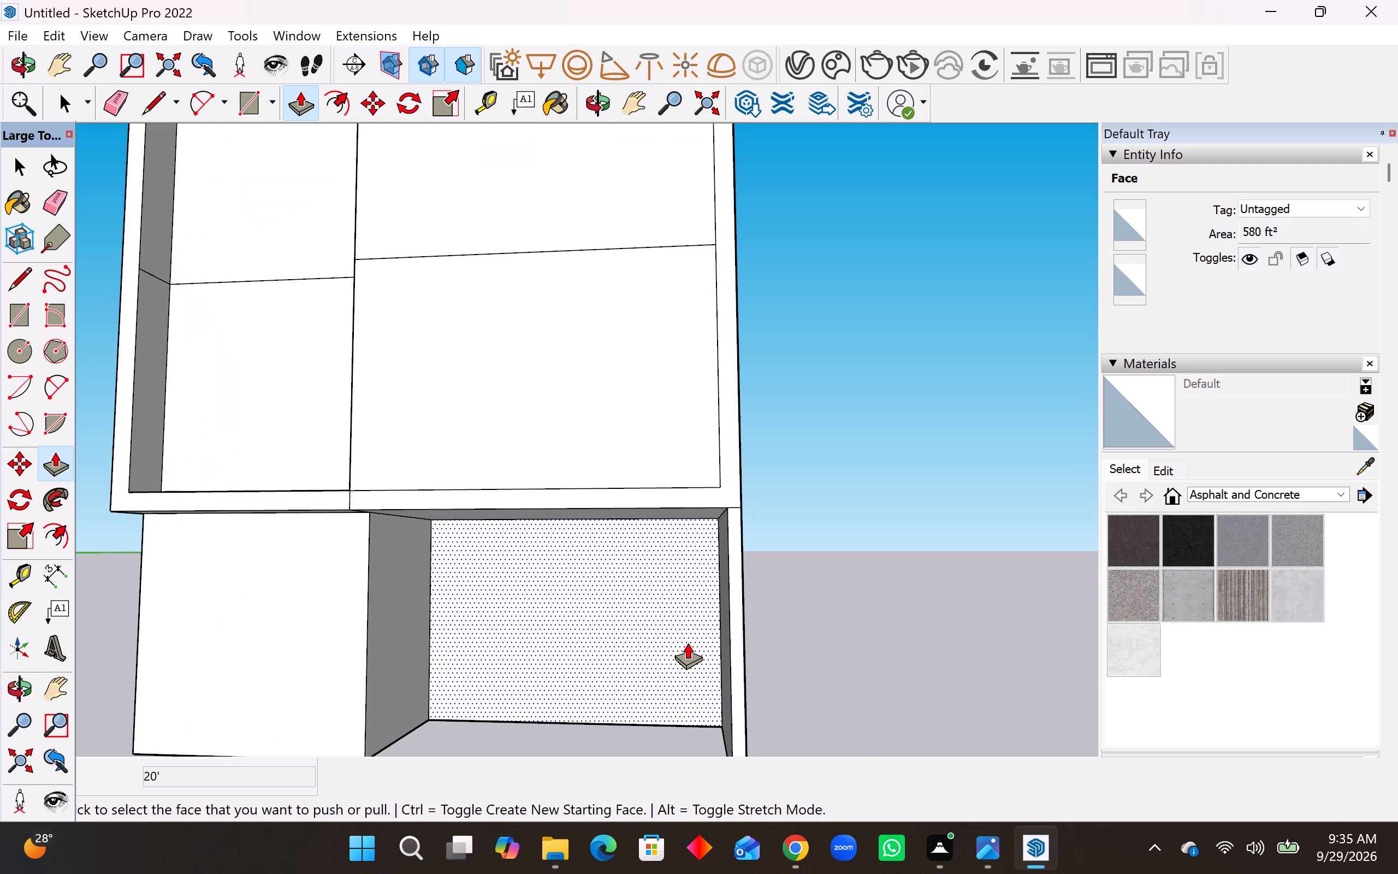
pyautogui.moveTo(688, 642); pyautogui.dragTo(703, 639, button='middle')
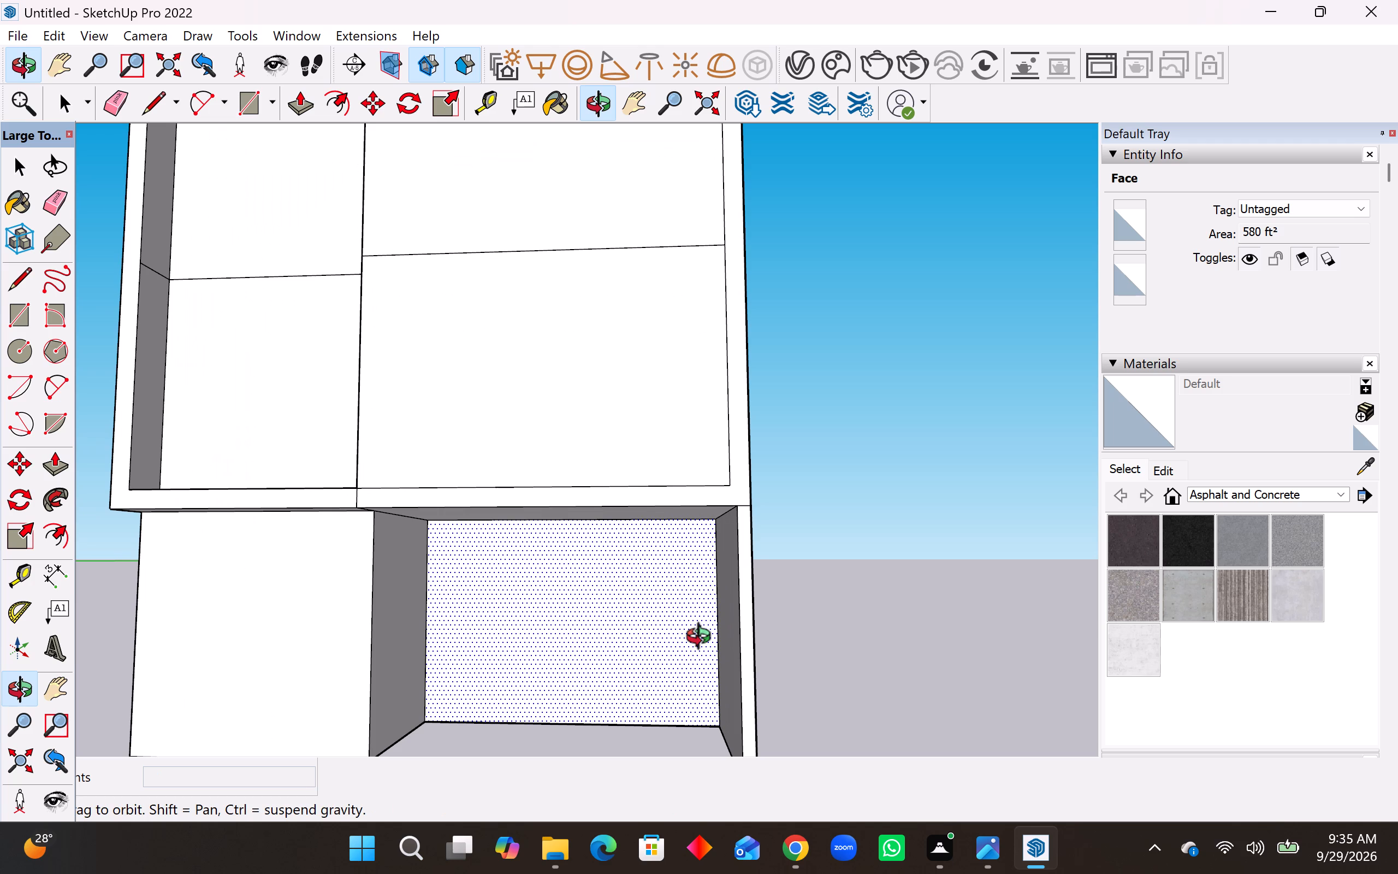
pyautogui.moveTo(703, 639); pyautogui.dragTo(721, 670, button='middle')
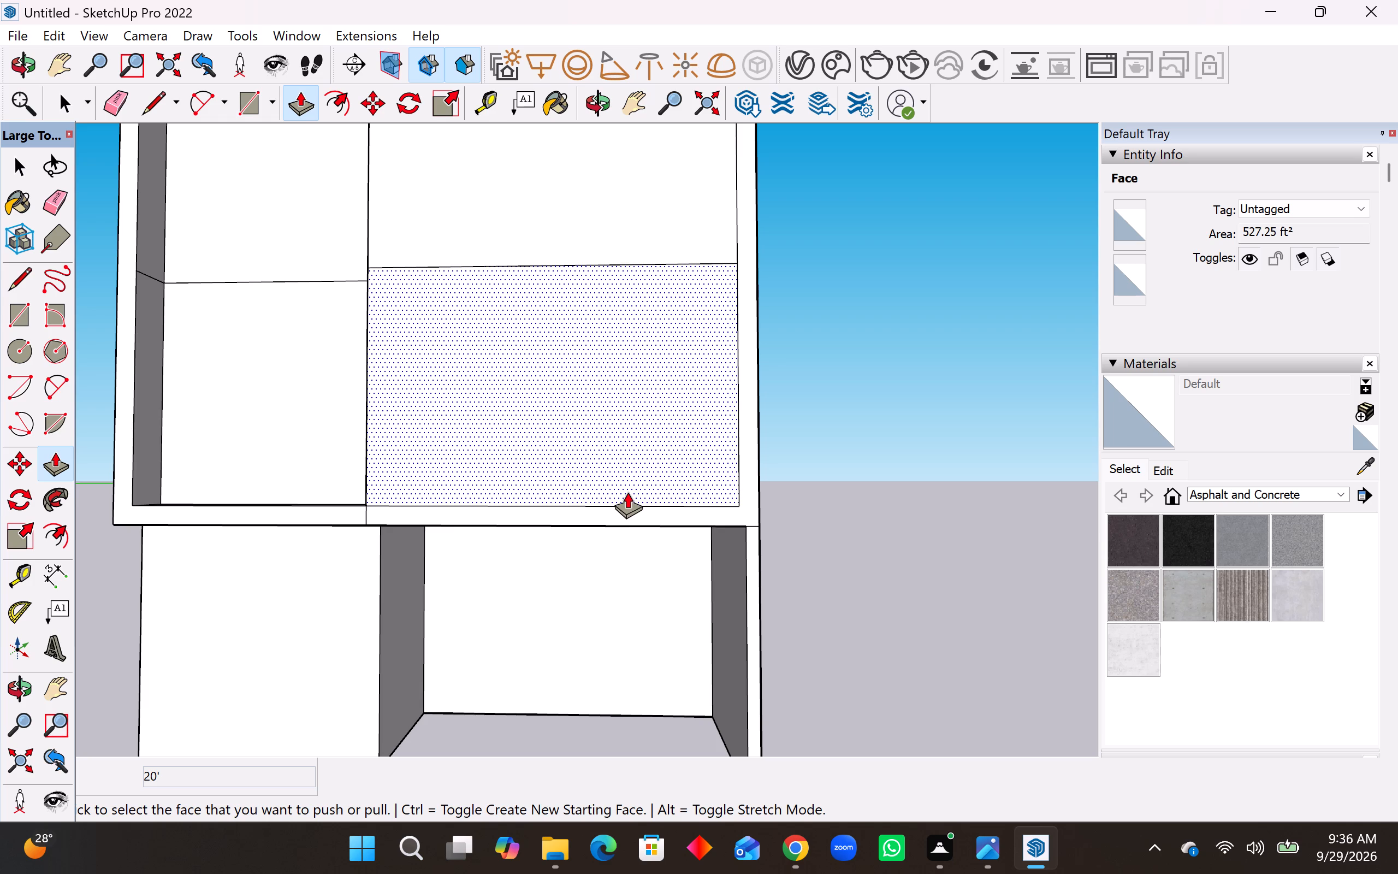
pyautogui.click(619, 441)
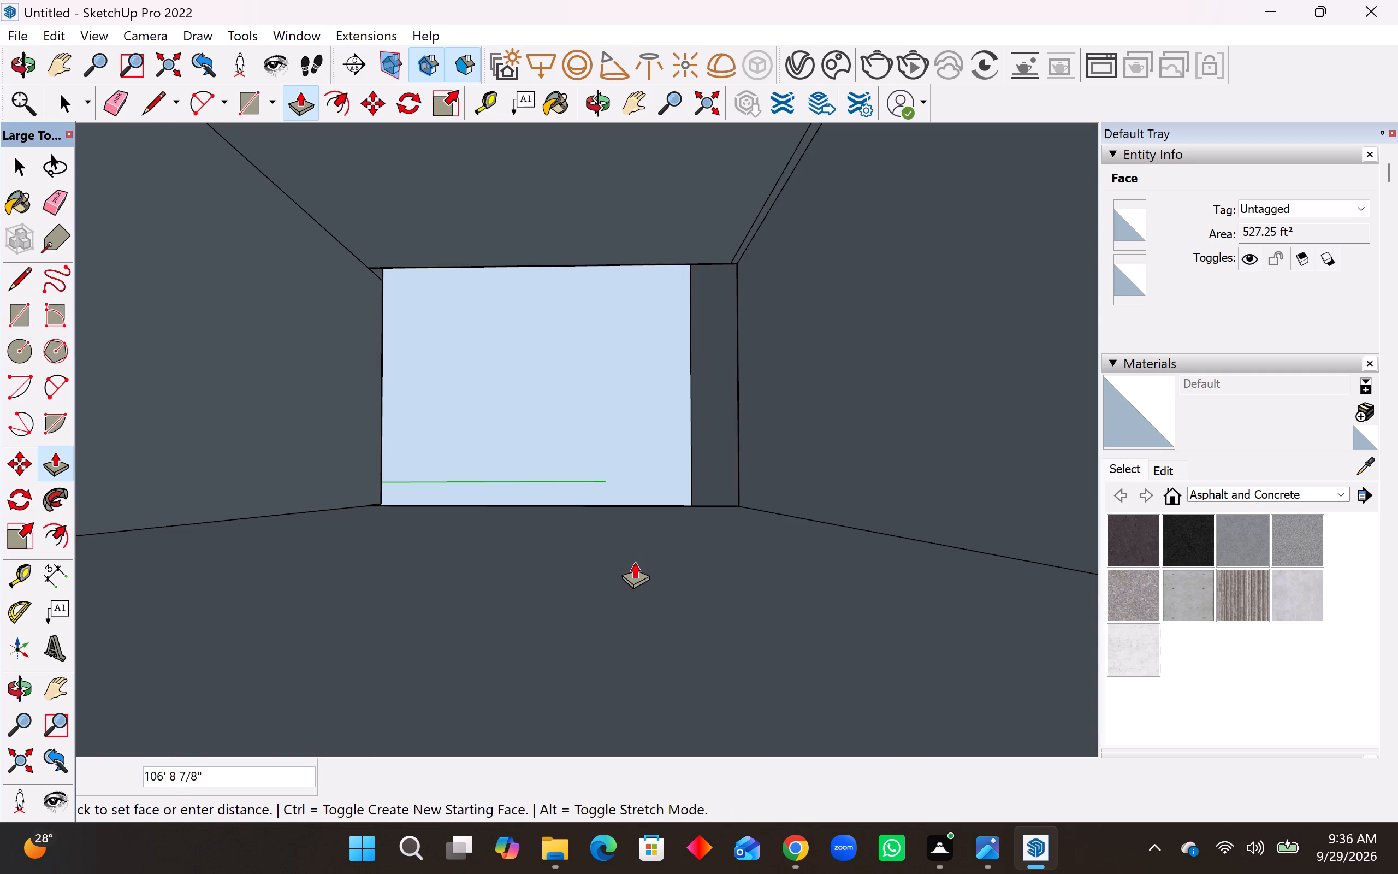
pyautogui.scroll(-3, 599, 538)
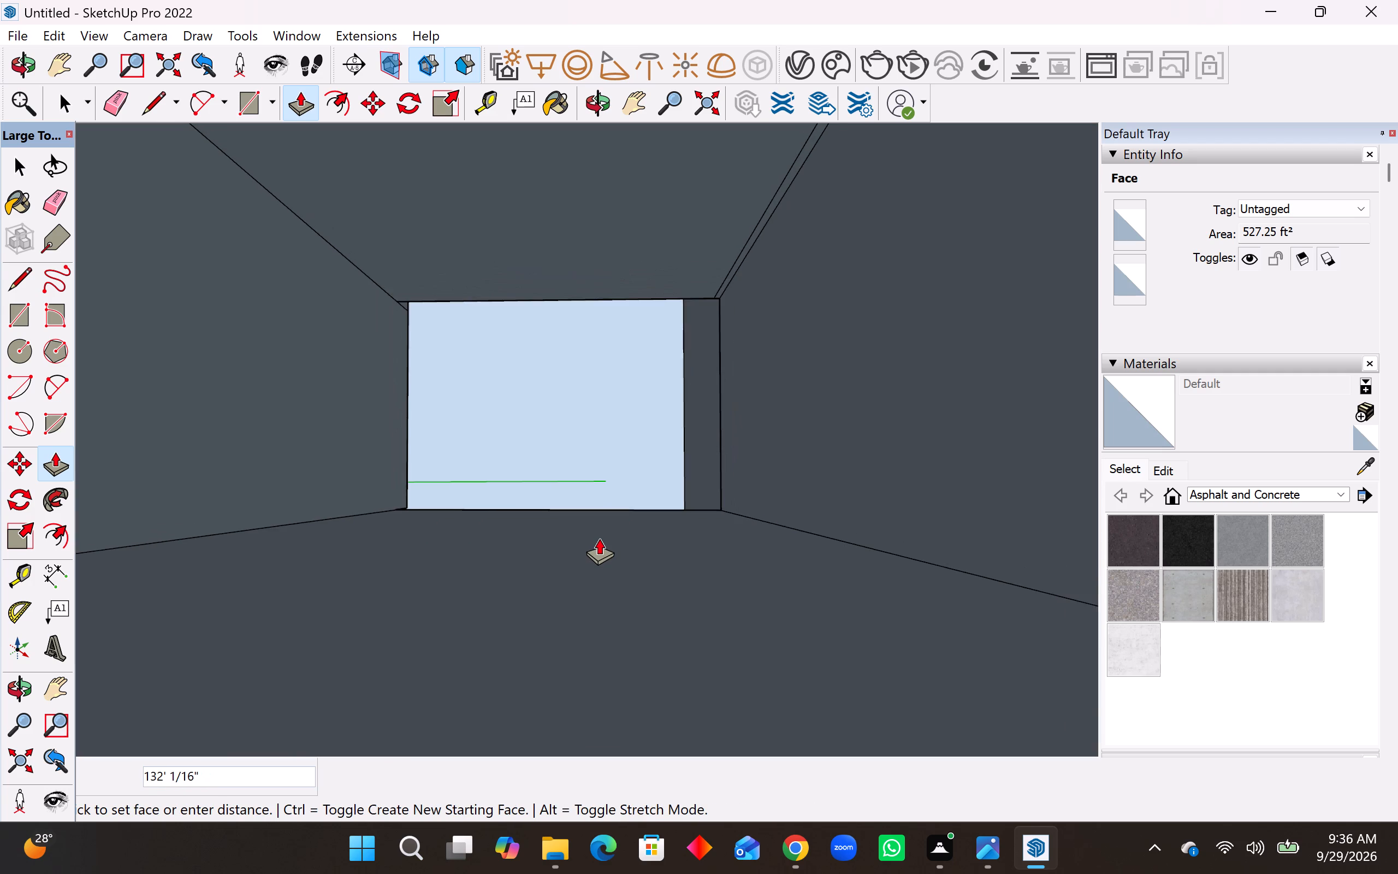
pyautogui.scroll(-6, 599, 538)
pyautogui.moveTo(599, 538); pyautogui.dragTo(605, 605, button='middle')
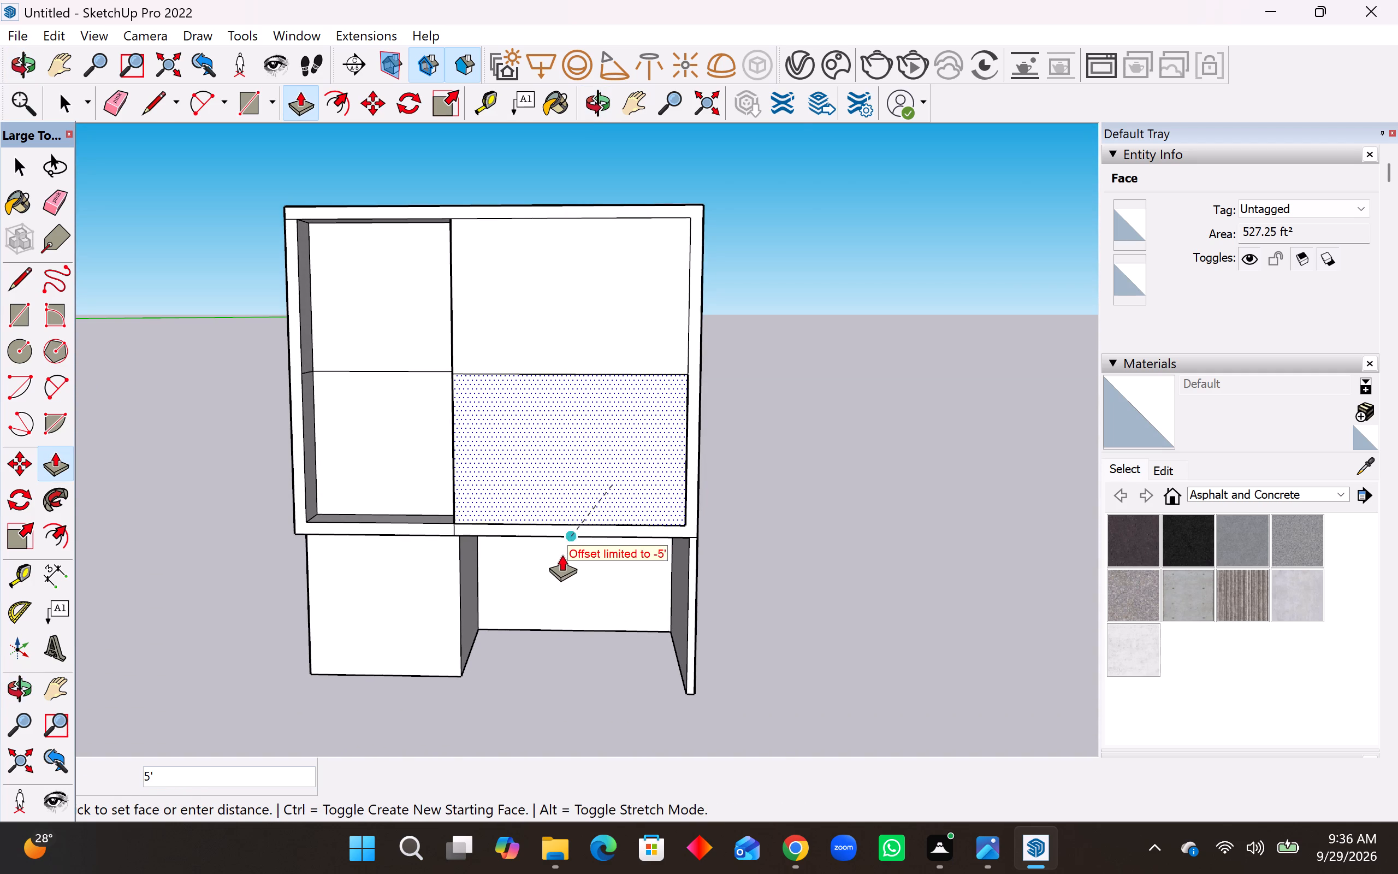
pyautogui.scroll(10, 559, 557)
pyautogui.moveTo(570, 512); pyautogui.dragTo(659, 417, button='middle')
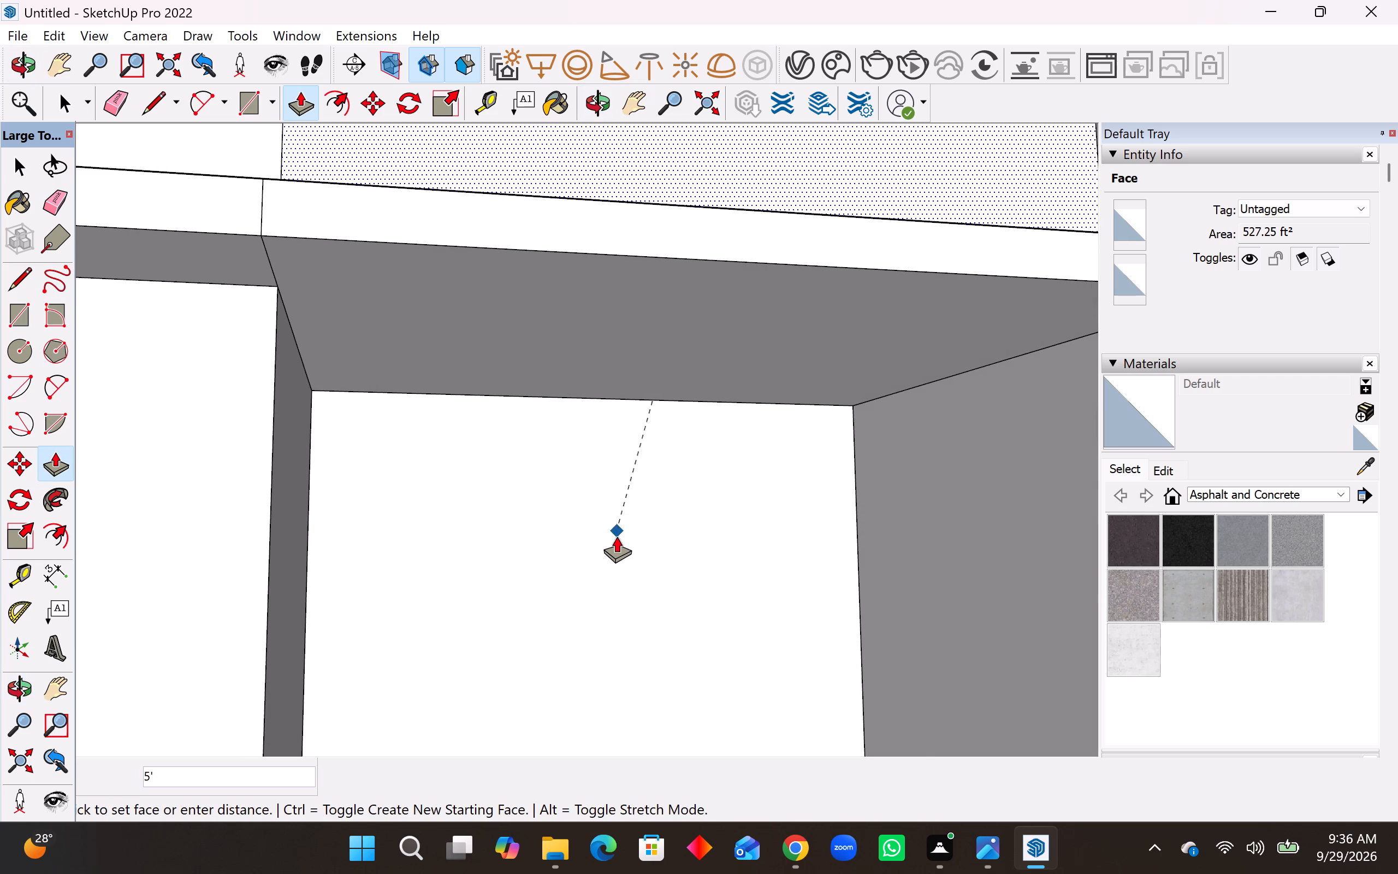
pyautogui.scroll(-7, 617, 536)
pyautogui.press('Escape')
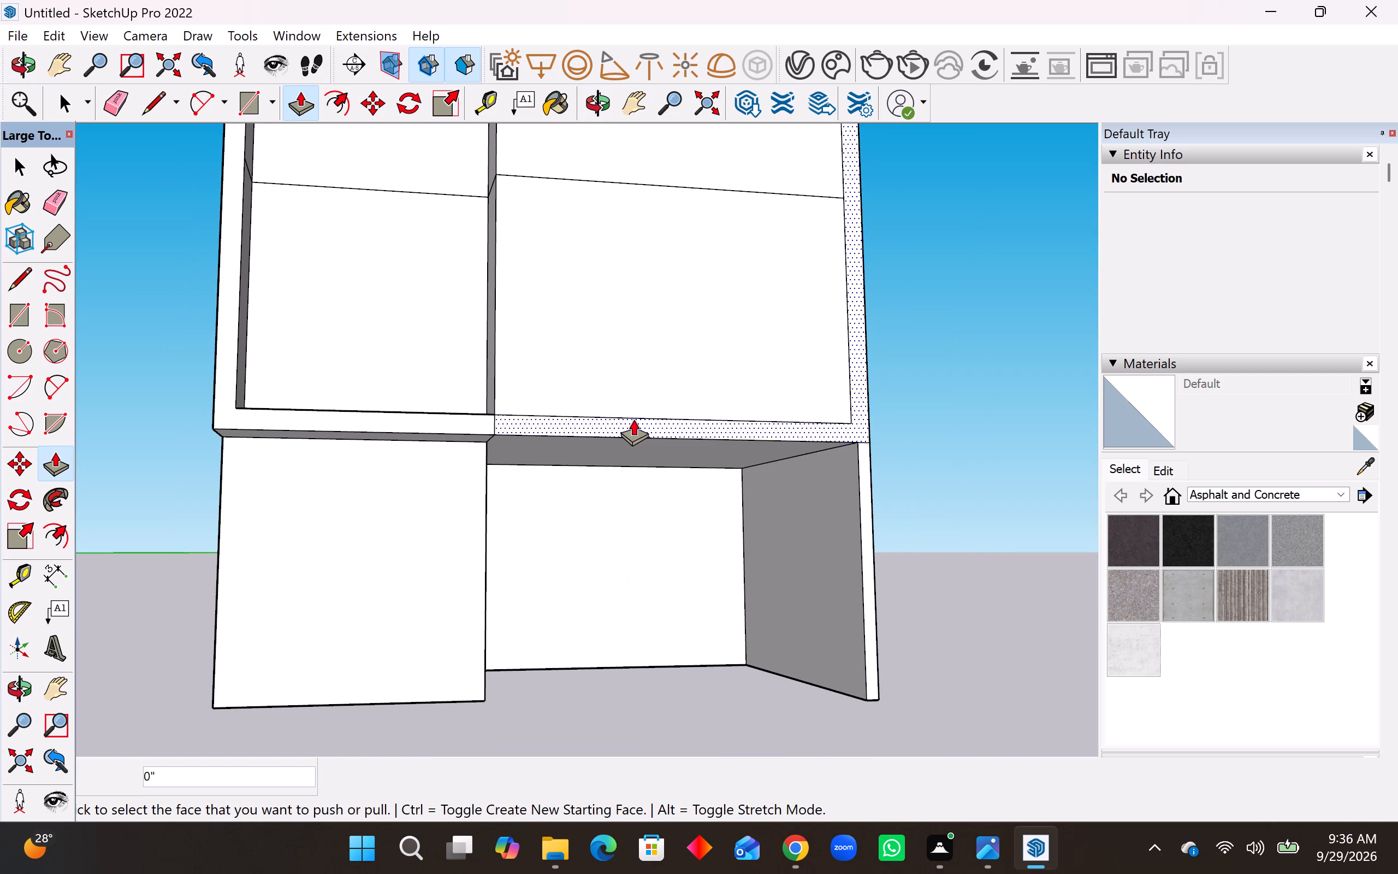
# Push the first floor's wide right bay face inward 5', flush with the first floor's left bay panel.
pyautogui.click(625, 362)
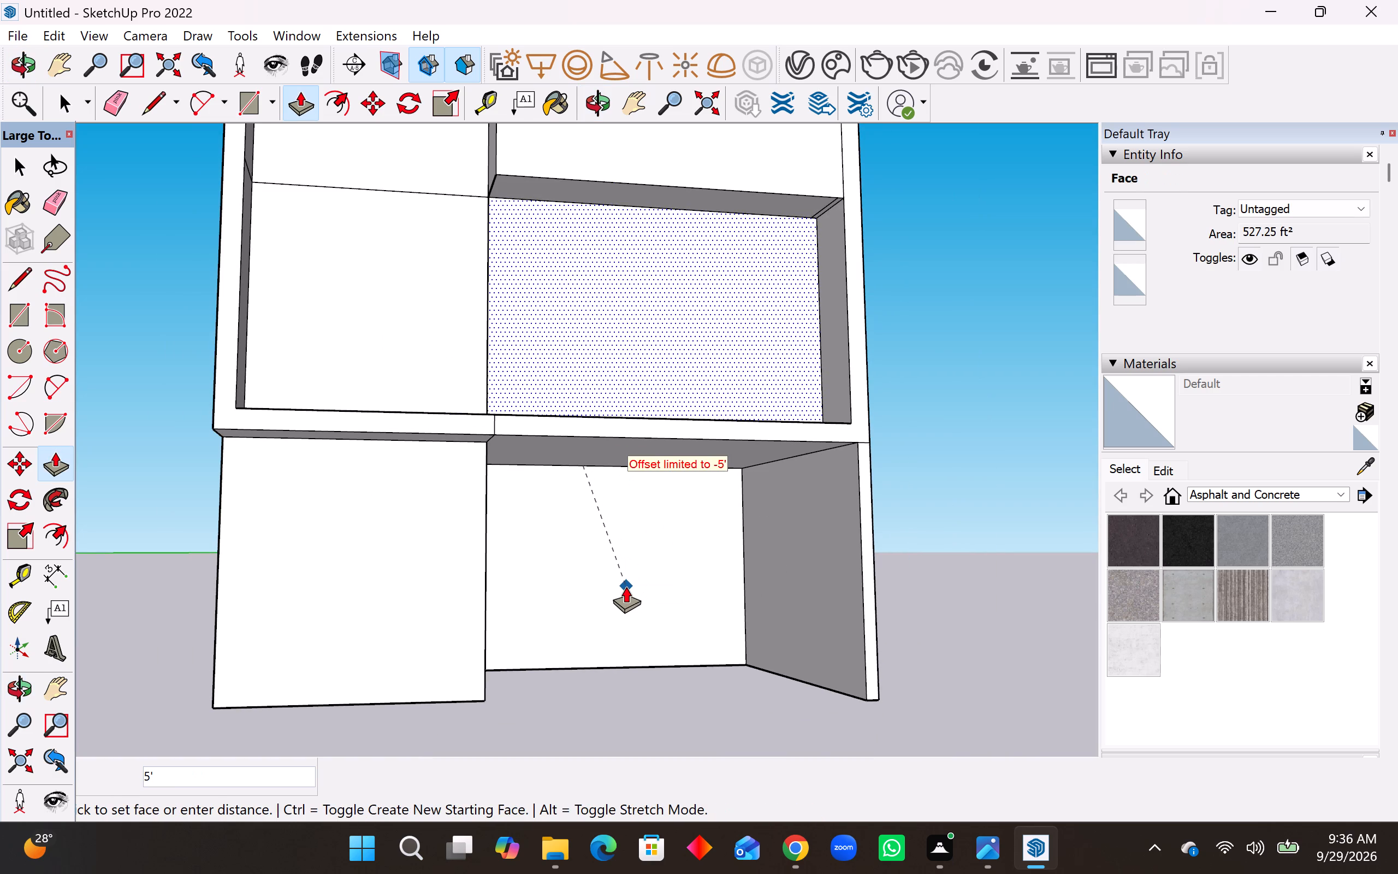
pyautogui.click(626, 587)
# Push the first floor's right bay face inward another 20', flush with the ground-floor bay's rear face.
pyautogui.moveTo(637, 574); pyautogui.dragTo(454, 530, button='middle')
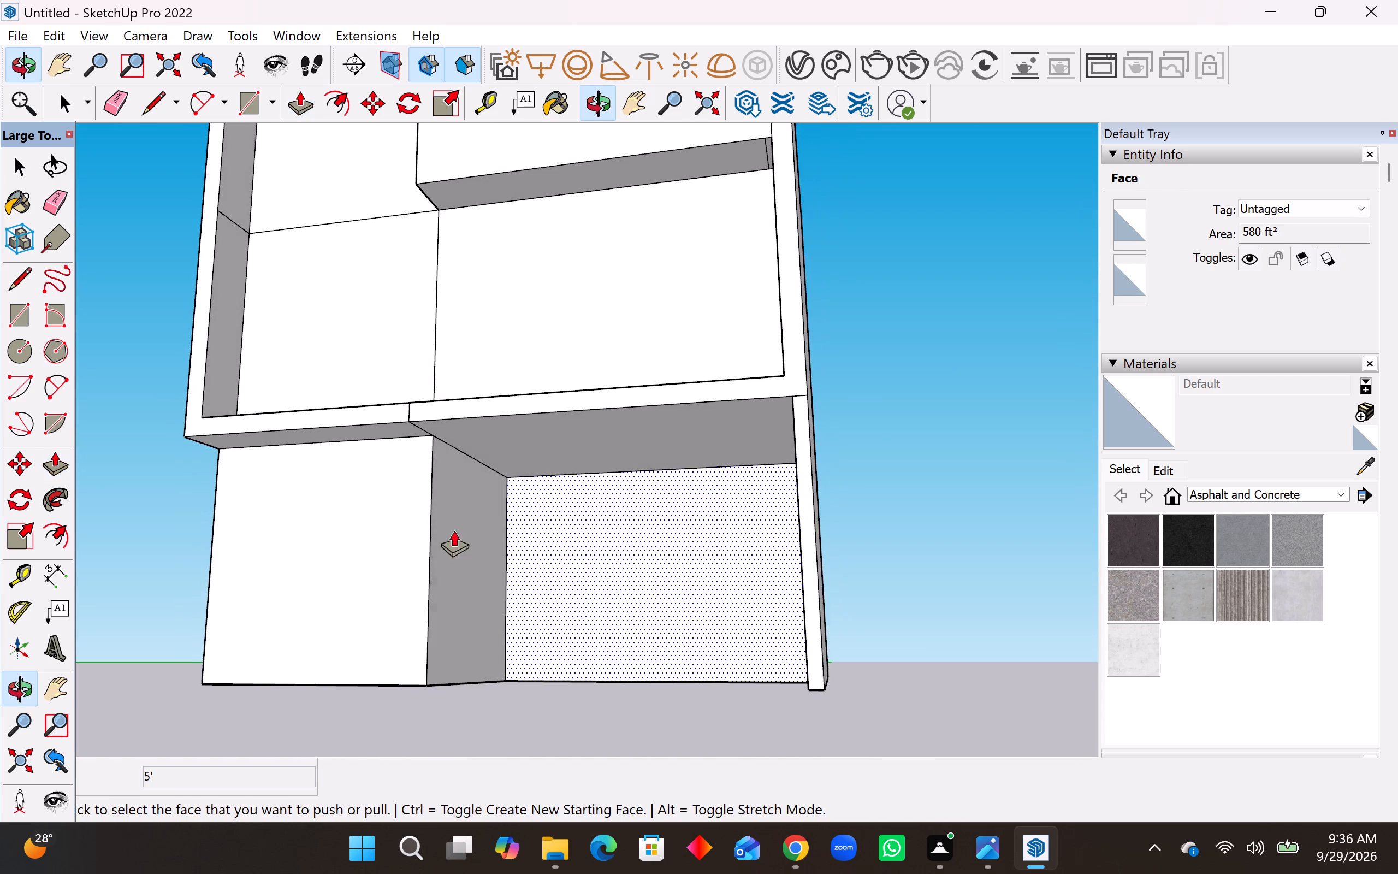
pyautogui.moveTo(454, 530); pyautogui.dragTo(455, 530, button='middle')
pyautogui.click(507, 346)
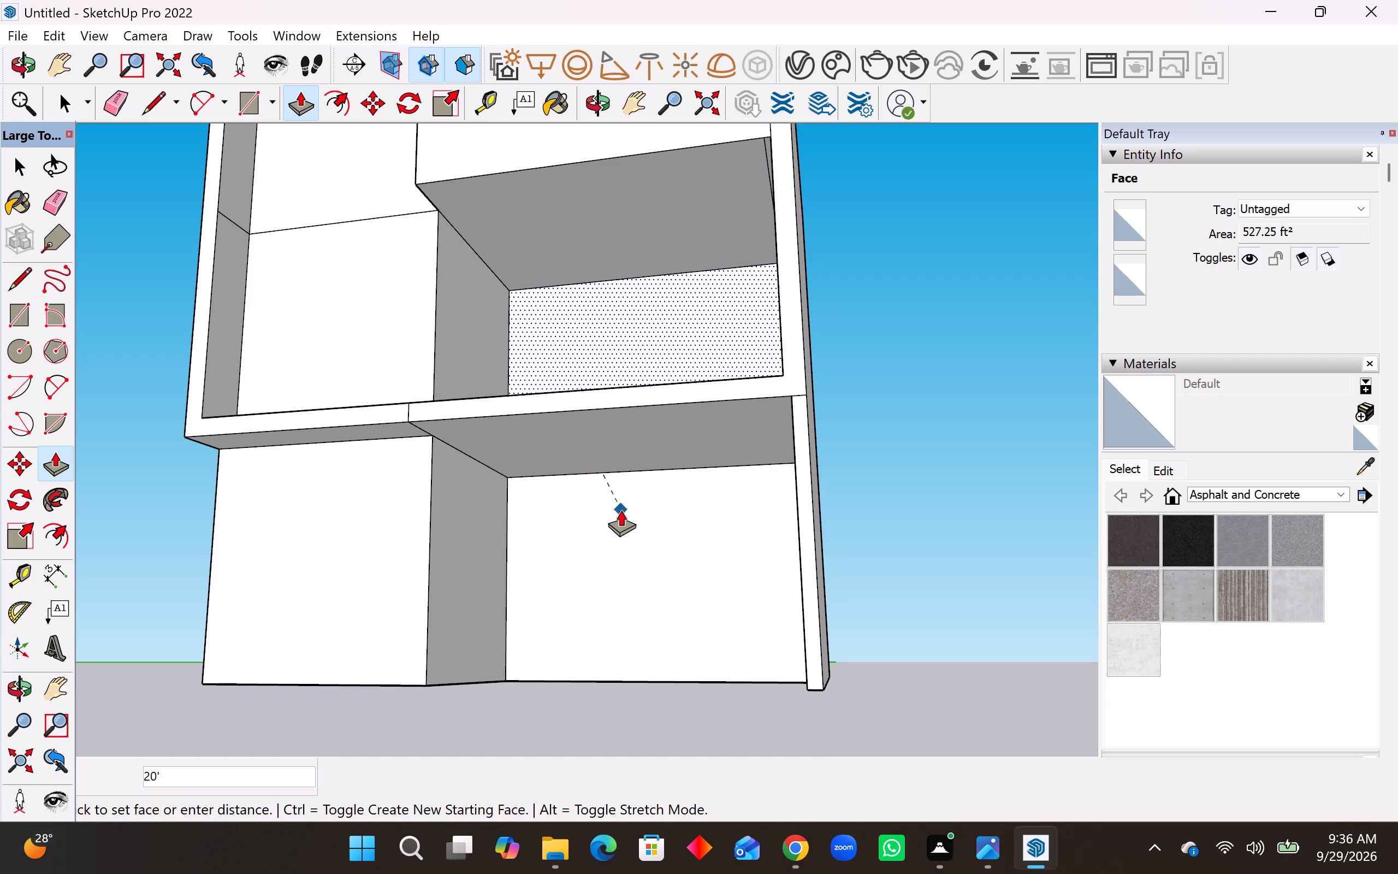
pyautogui.click(624, 516)
# Examine the open ground-floor and first-floor right bays from the front, below and both sides of the building.
pyautogui.scroll(-4, 639, 567)
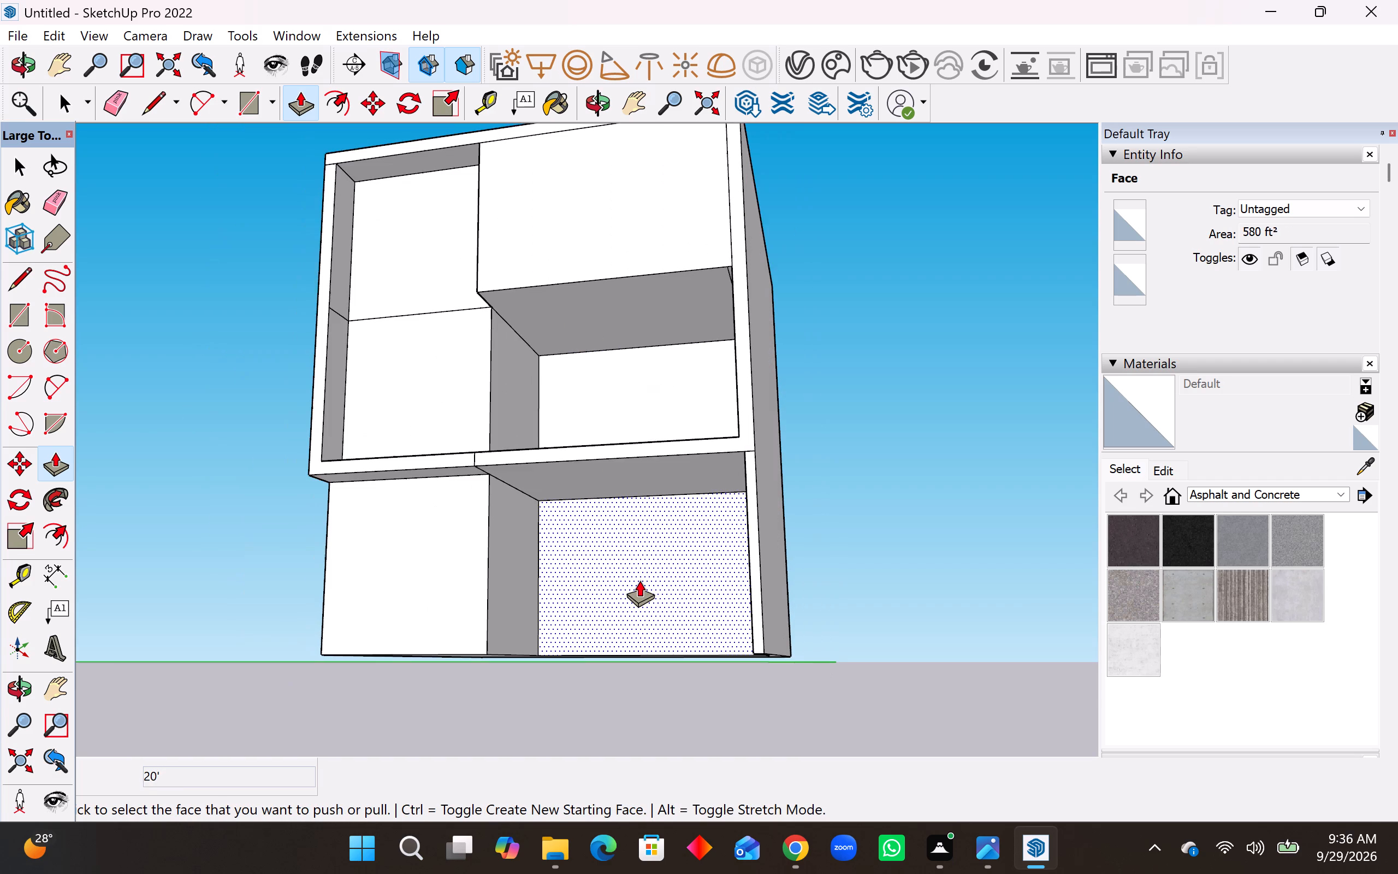
pyautogui.moveTo(639, 580); pyautogui.dragTo(662, 726, button='middle')
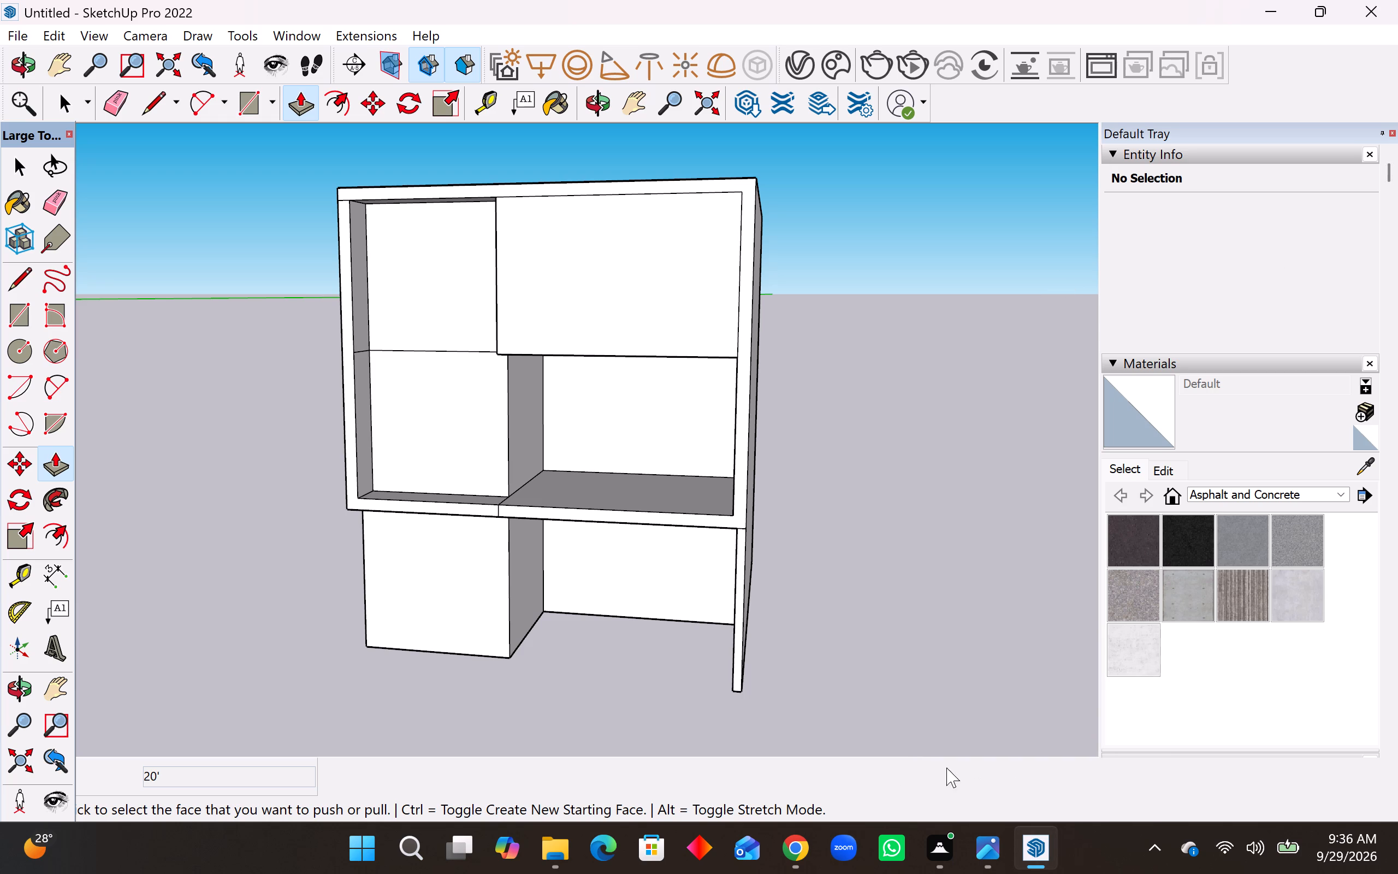
pyautogui.moveTo(591, 601); pyautogui.dragTo(781, 616, button='middle')
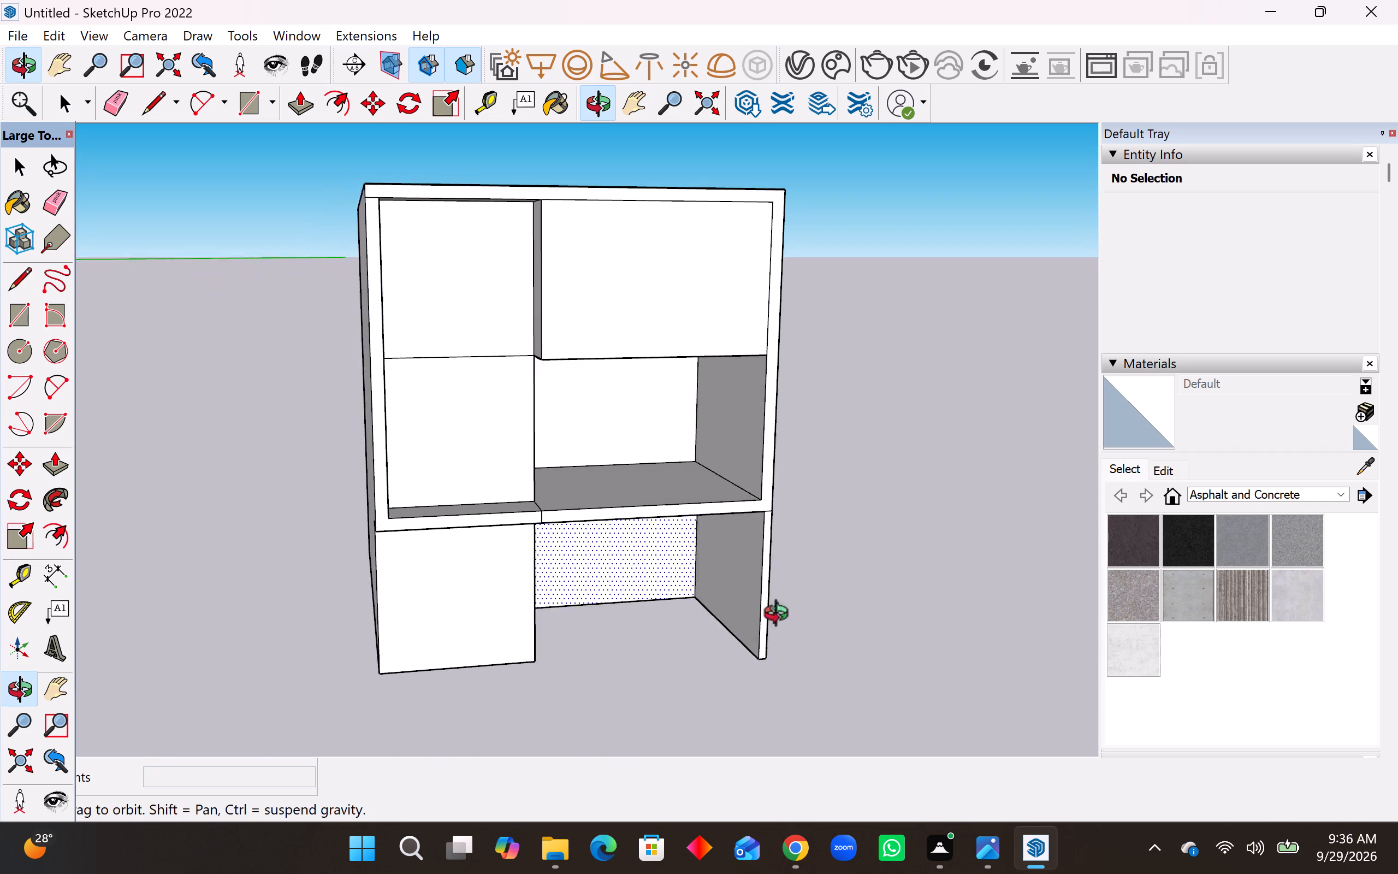
pyautogui.moveTo(781, 616); pyautogui.dragTo(736, 633, button='middle')
pyautogui.scroll(5, 588, 553)
pyautogui.scroll(-5, 656, 560)
pyautogui.moveTo(618, 521); pyautogui.dragTo(611, 546, button='middle')
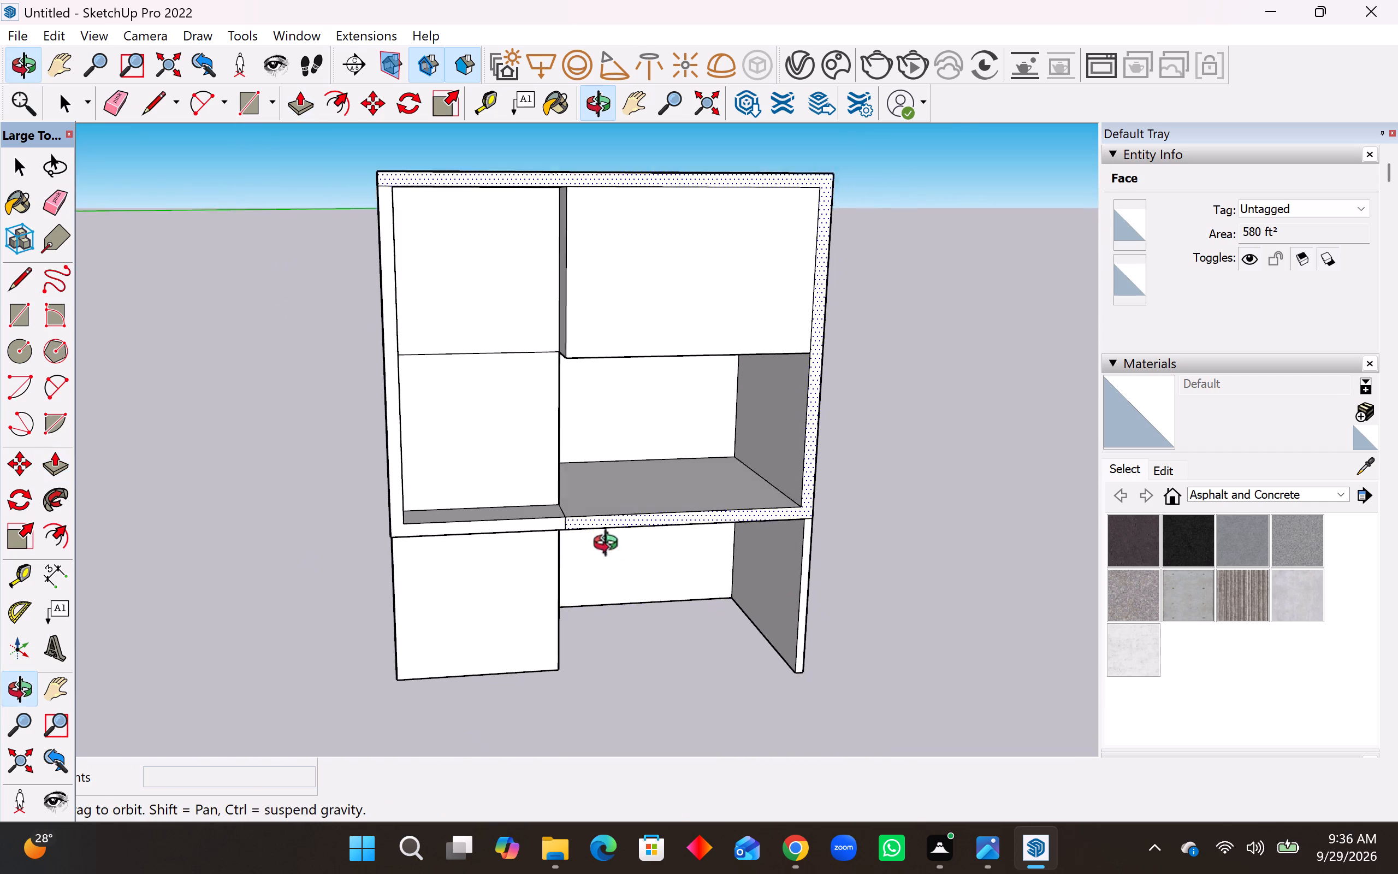
pyautogui.moveTo(611, 546); pyautogui.dragTo(622, 444, button='middle')
pyautogui.scroll(4, 554, 454)
pyautogui.moveTo(731, 512); pyautogui.dragTo(659, 546, button='middle')
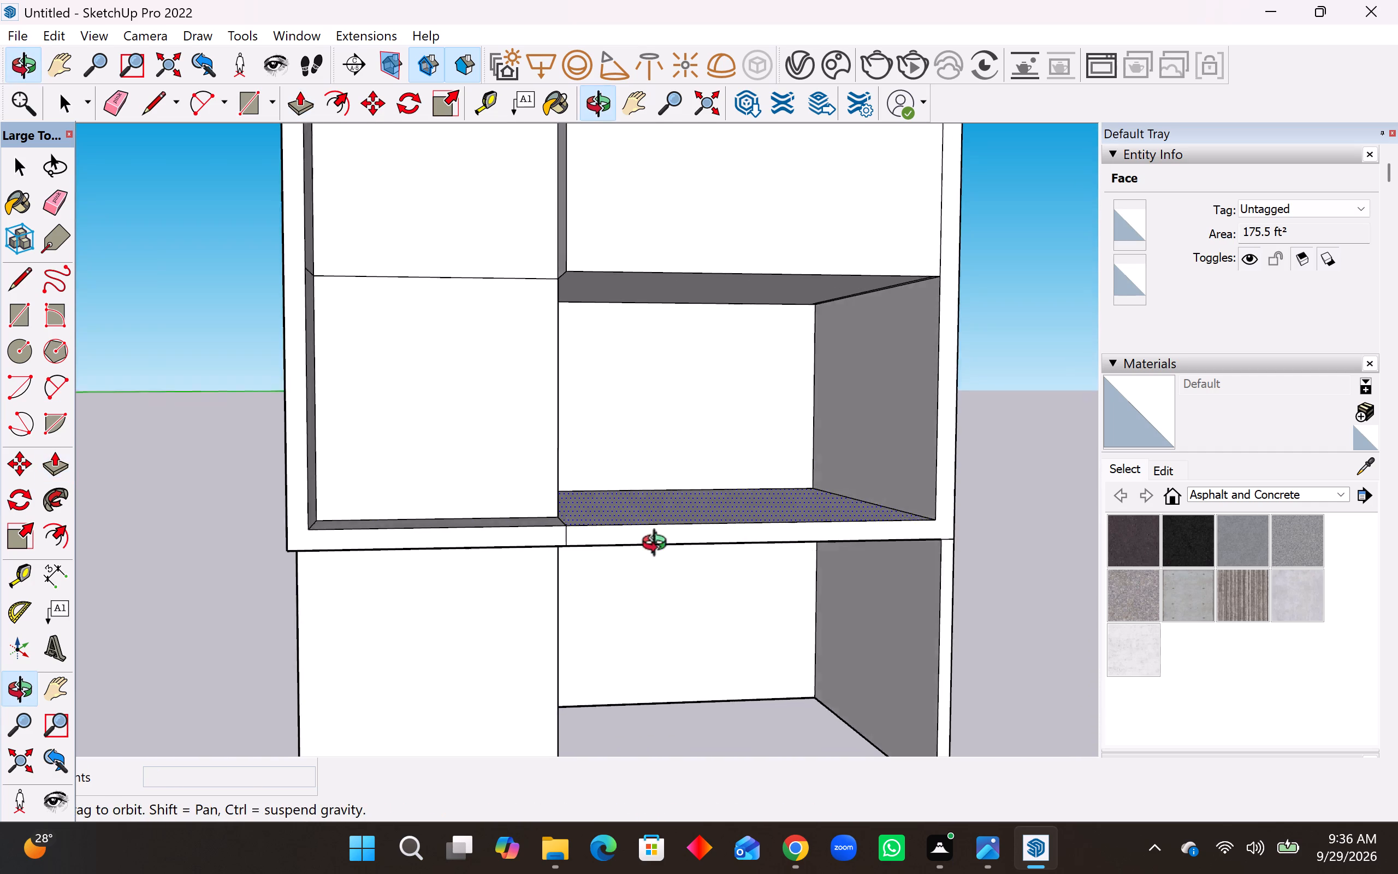
pyautogui.moveTo(659, 546); pyautogui.dragTo(655, 550, button='middle')
pyautogui.scroll(-7, 682, 704)
pyautogui.moveTo(666, 564); pyautogui.dragTo(826, 387, button='middle')
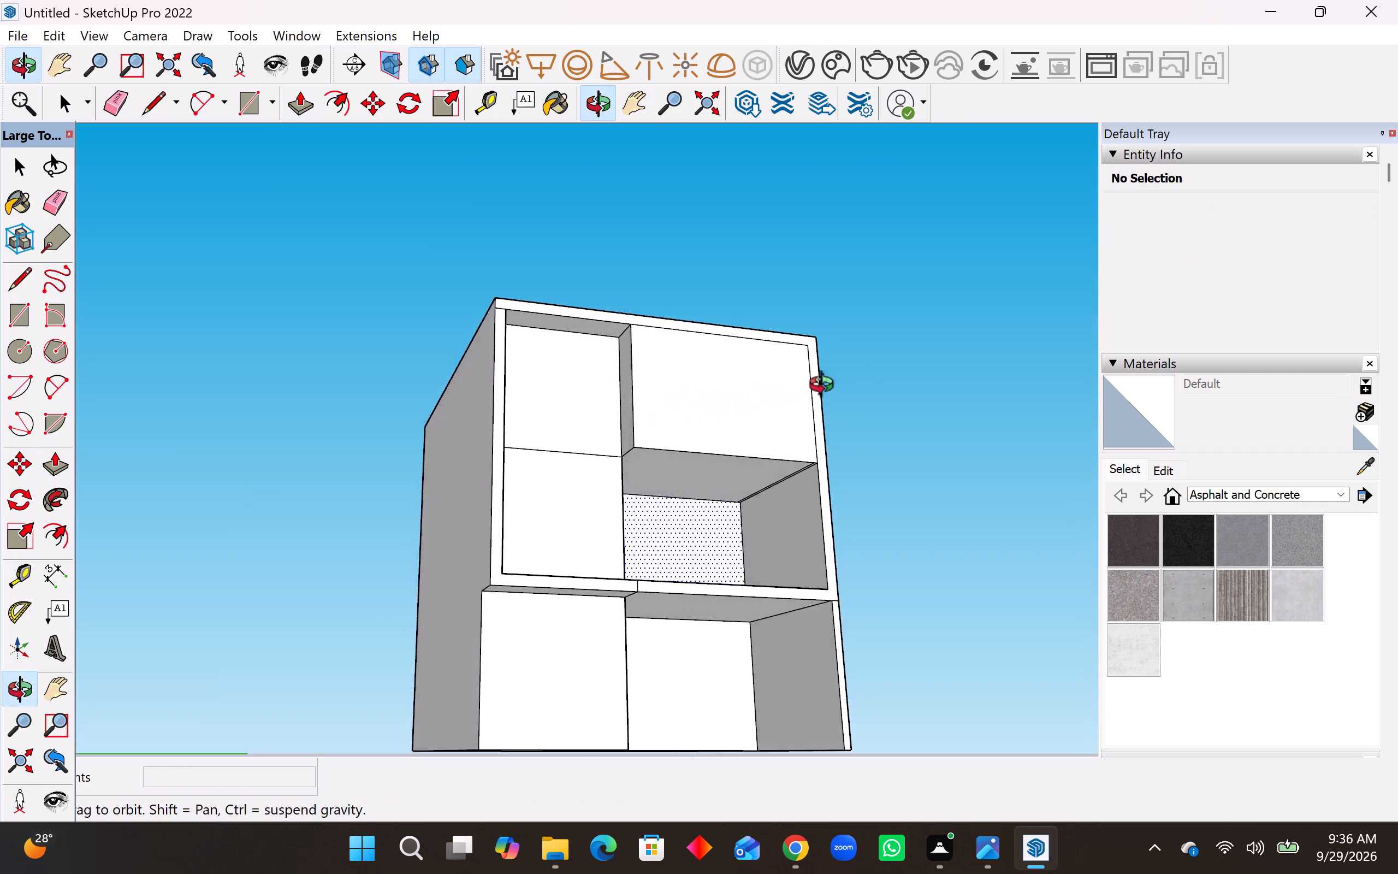
pyautogui.moveTo(826, 387); pyautogui.dragTo(536, 470, button='middle')
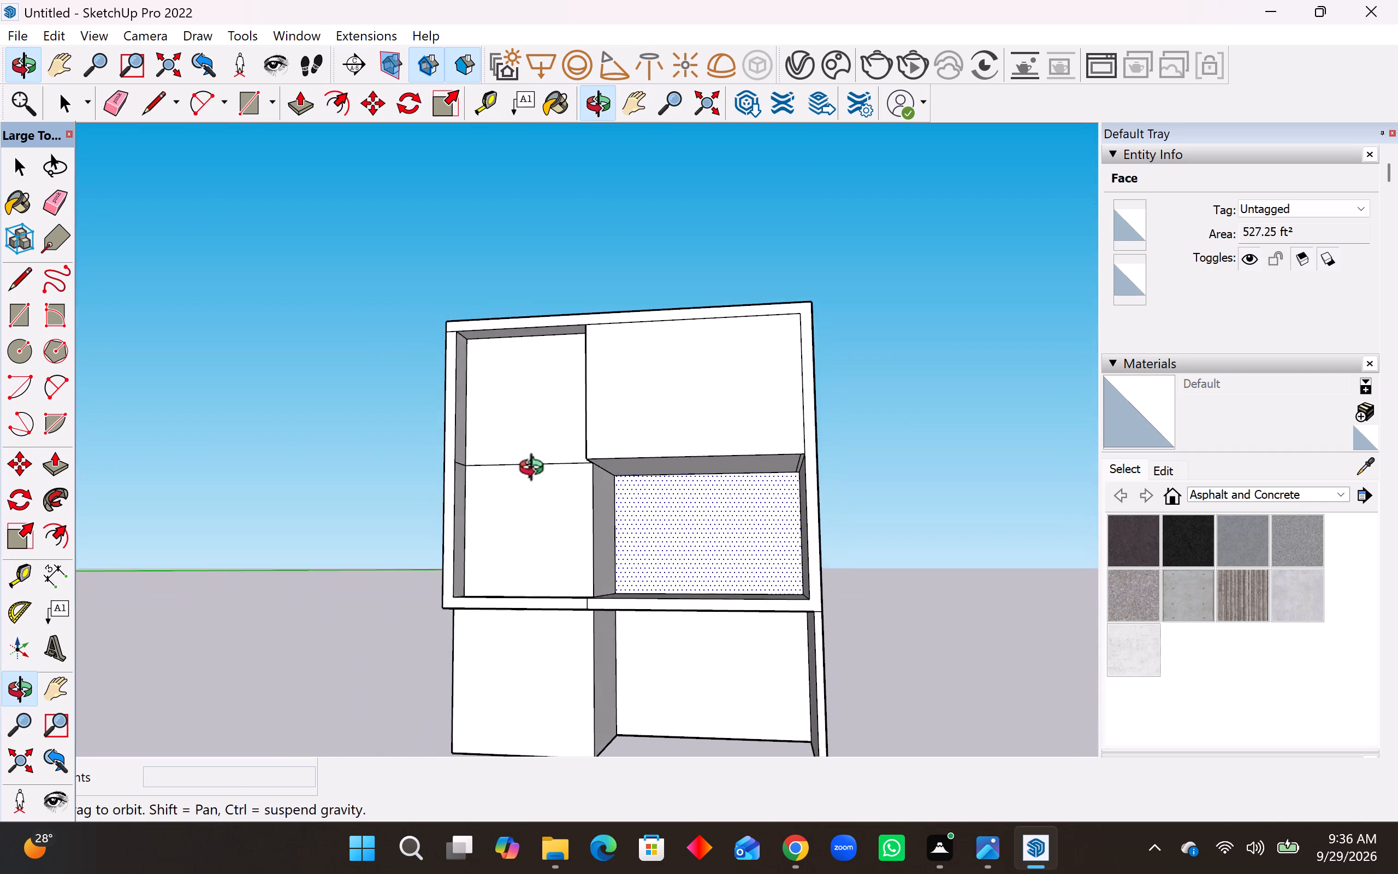
pyautogui.moveTo(536, 470); pyautogui.dragTo(532, 473, button='middle')
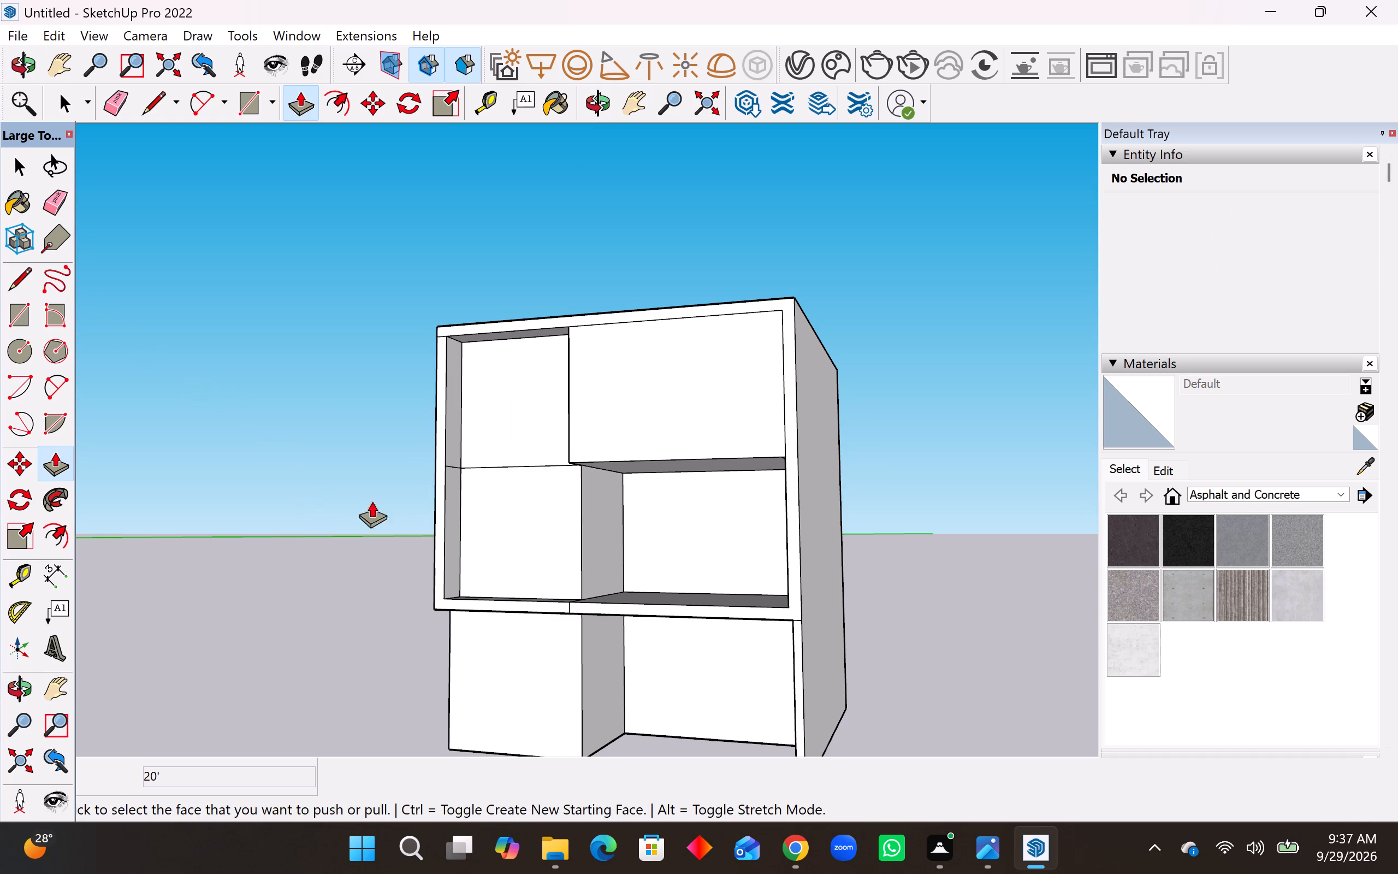
pyautogui.moveTo(632, 488); pyautogui.dragTo(494, 492, button='middle')
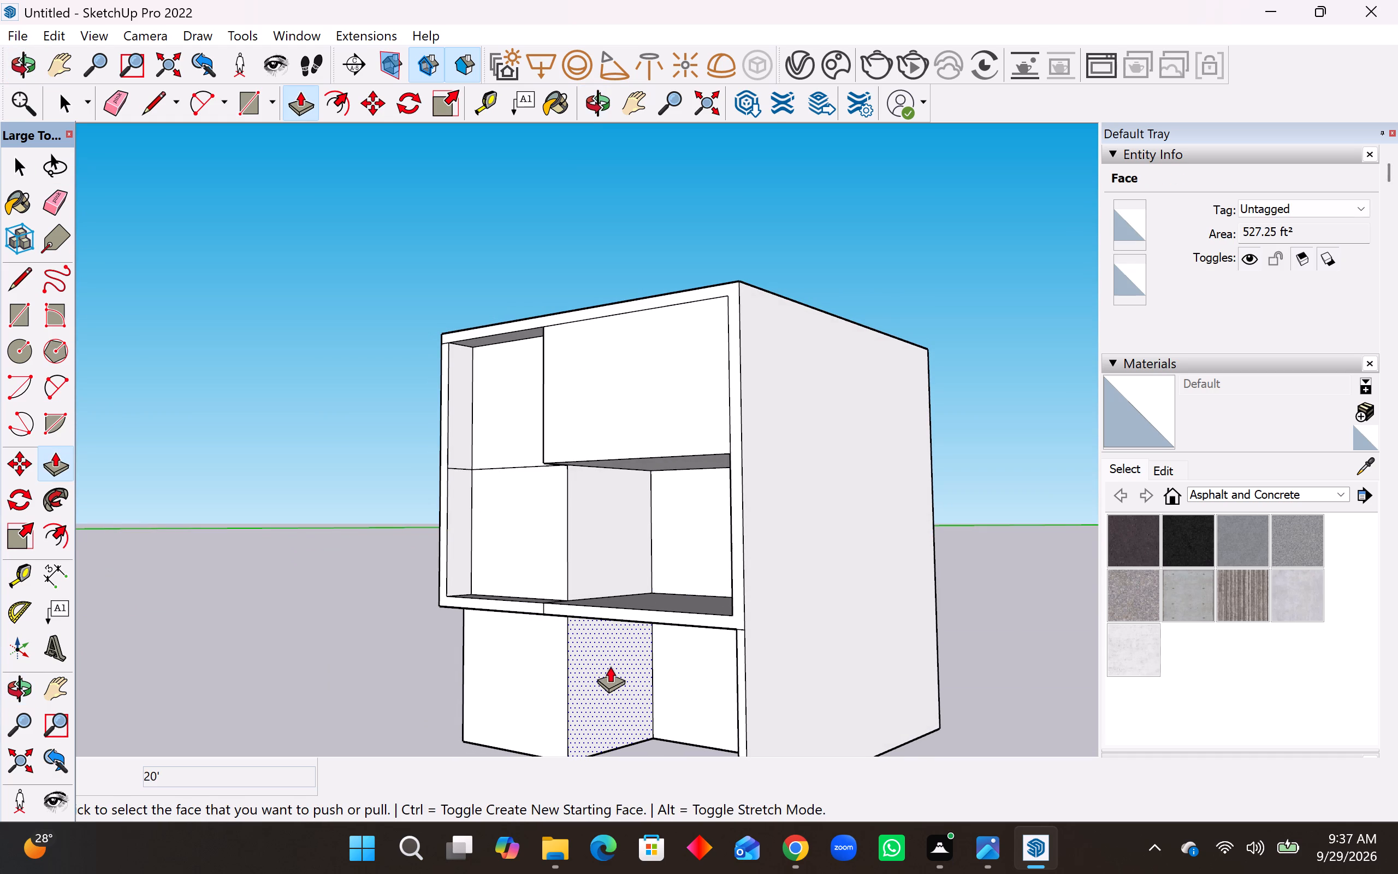
pyautogui.scroll(-3, 646, 635)
pyautogui.moveTo(651, 693); pyautogui.dragTo(568, 702, button='middle')
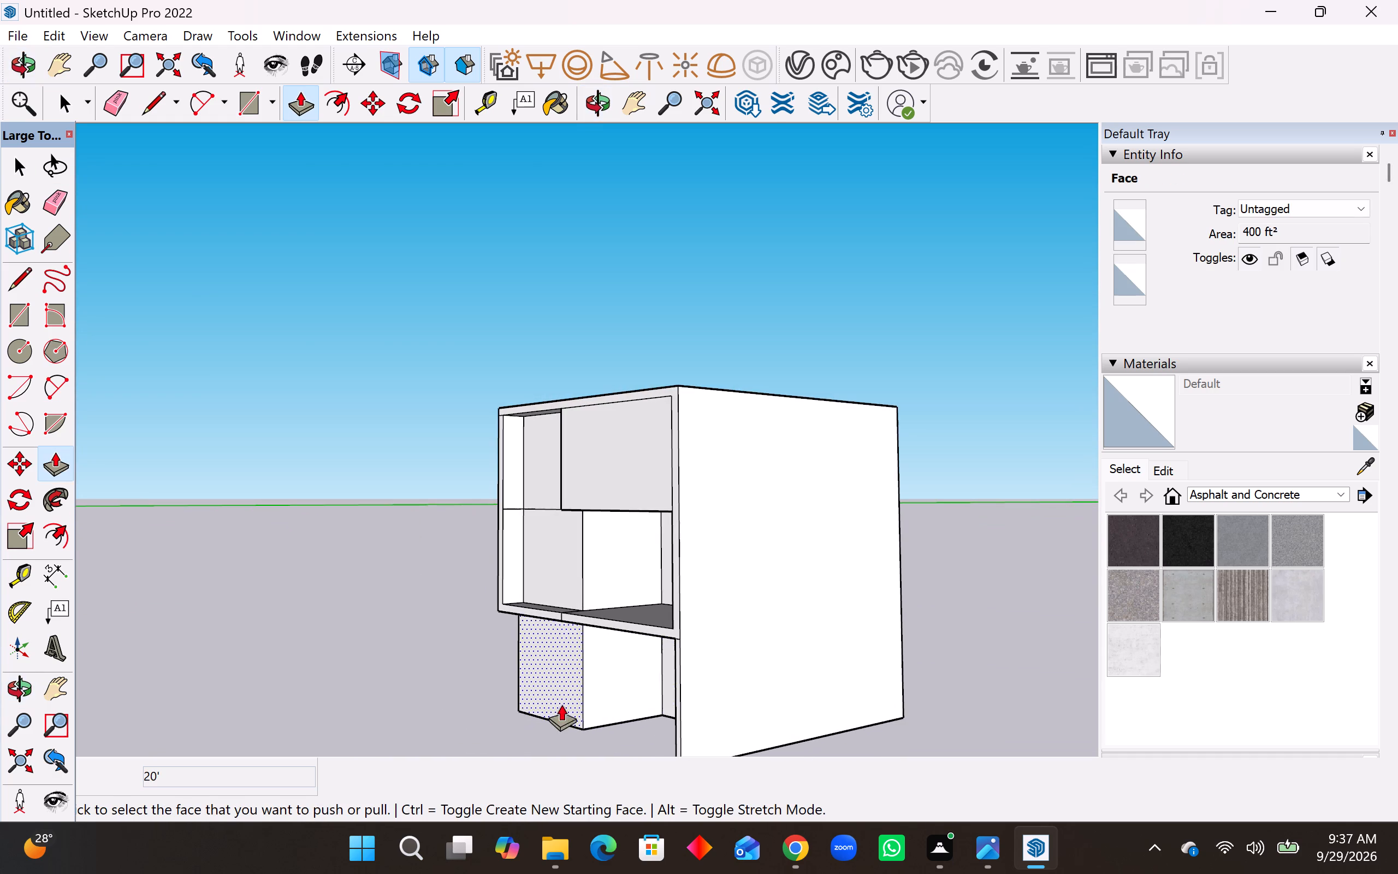
pyautogui.scroll(4, 196, 677)
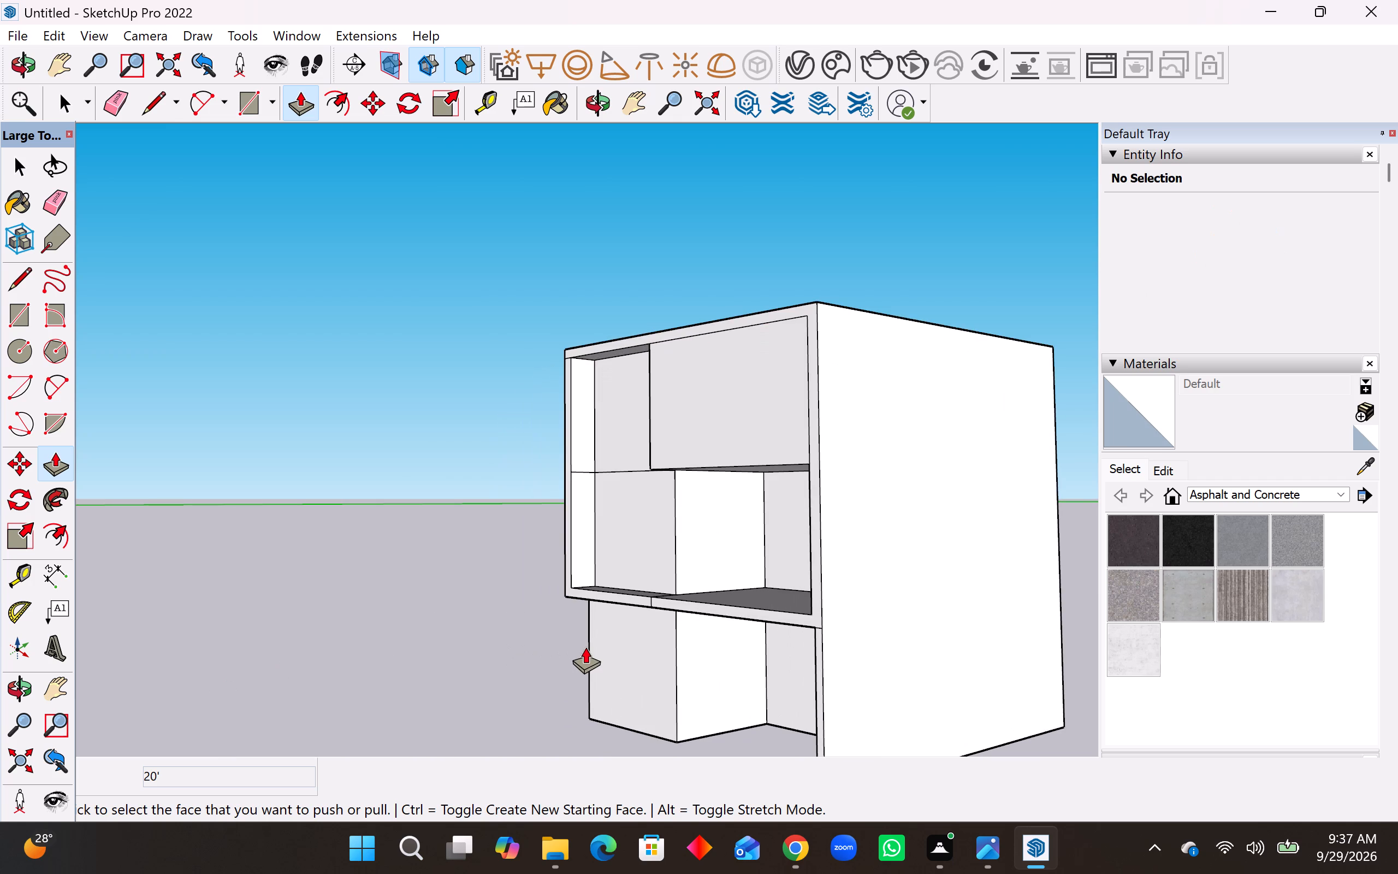
# Push the front edge of the ground floor's right side wall back 5', flush with the ground floor's left bay face.
pyautogui.moveTo(589, 646); pyautogui.dragTo(715, 670, button='middle')
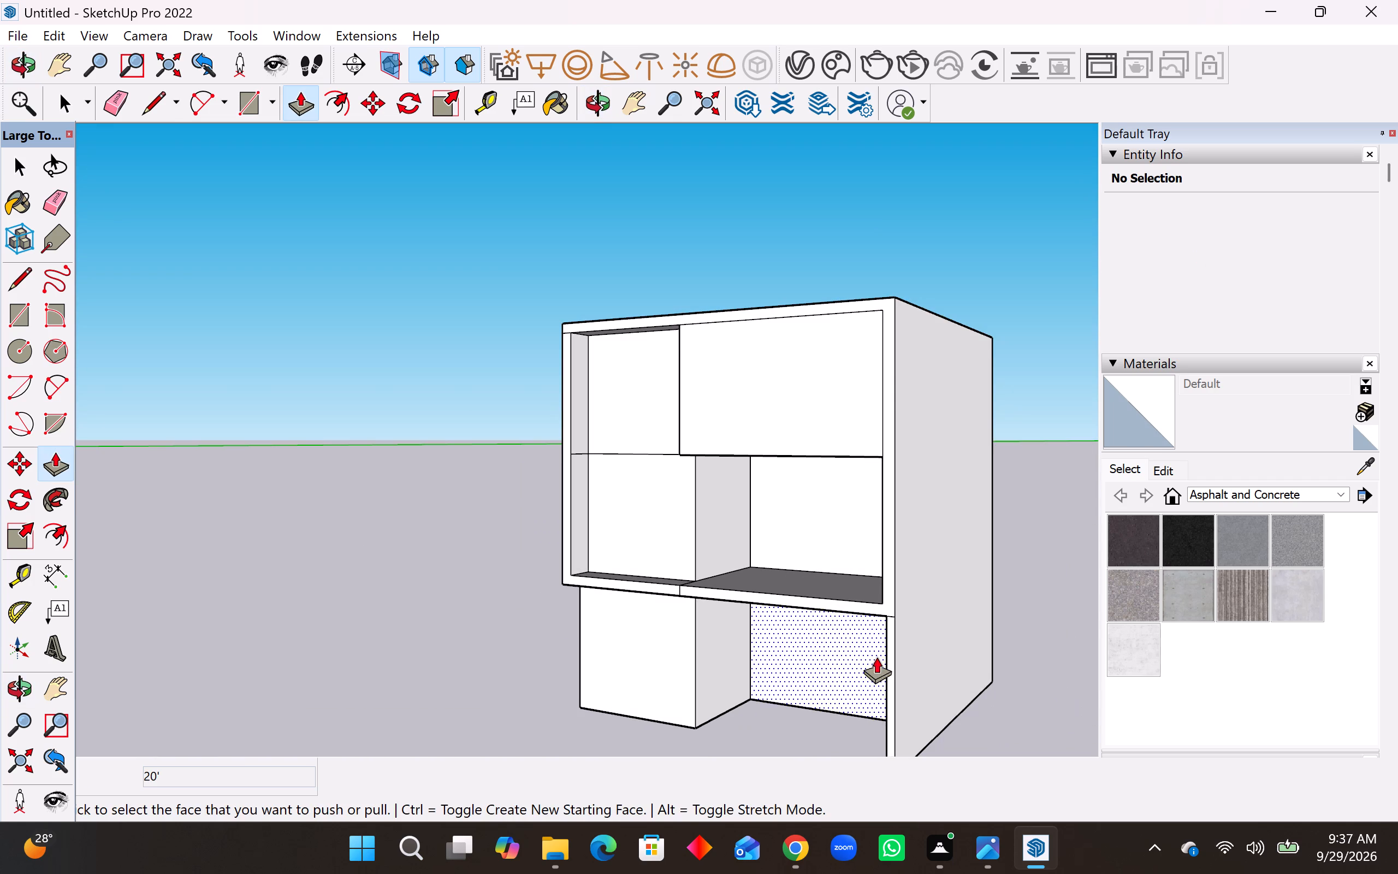
pyautogui.moveTo(876, 657); pyautogui.dragTo(1247, 591, button='middle')
pyautogui.scroll(9, 928, 629)
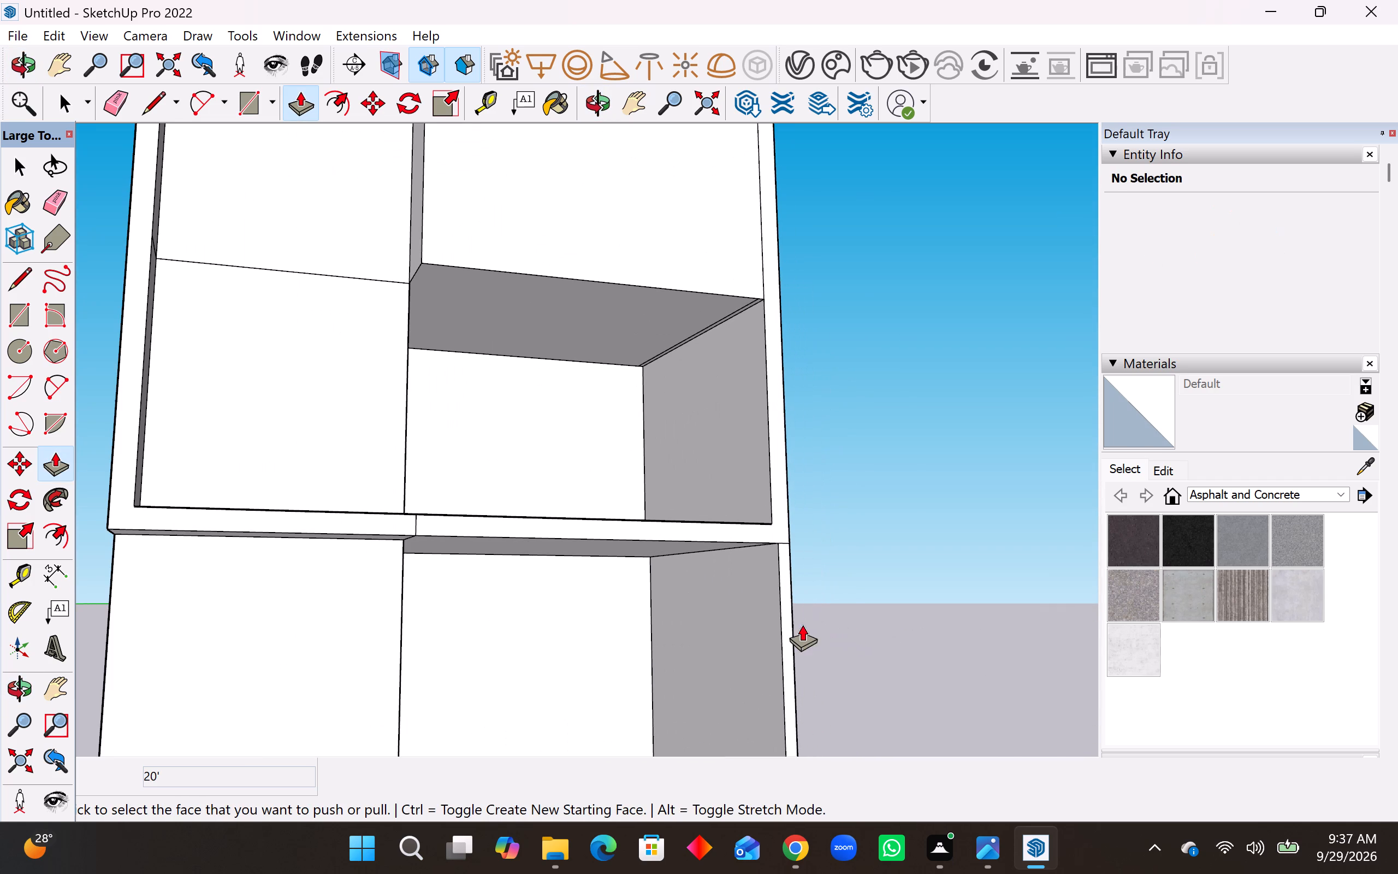
pyautogui.click(790, 624)
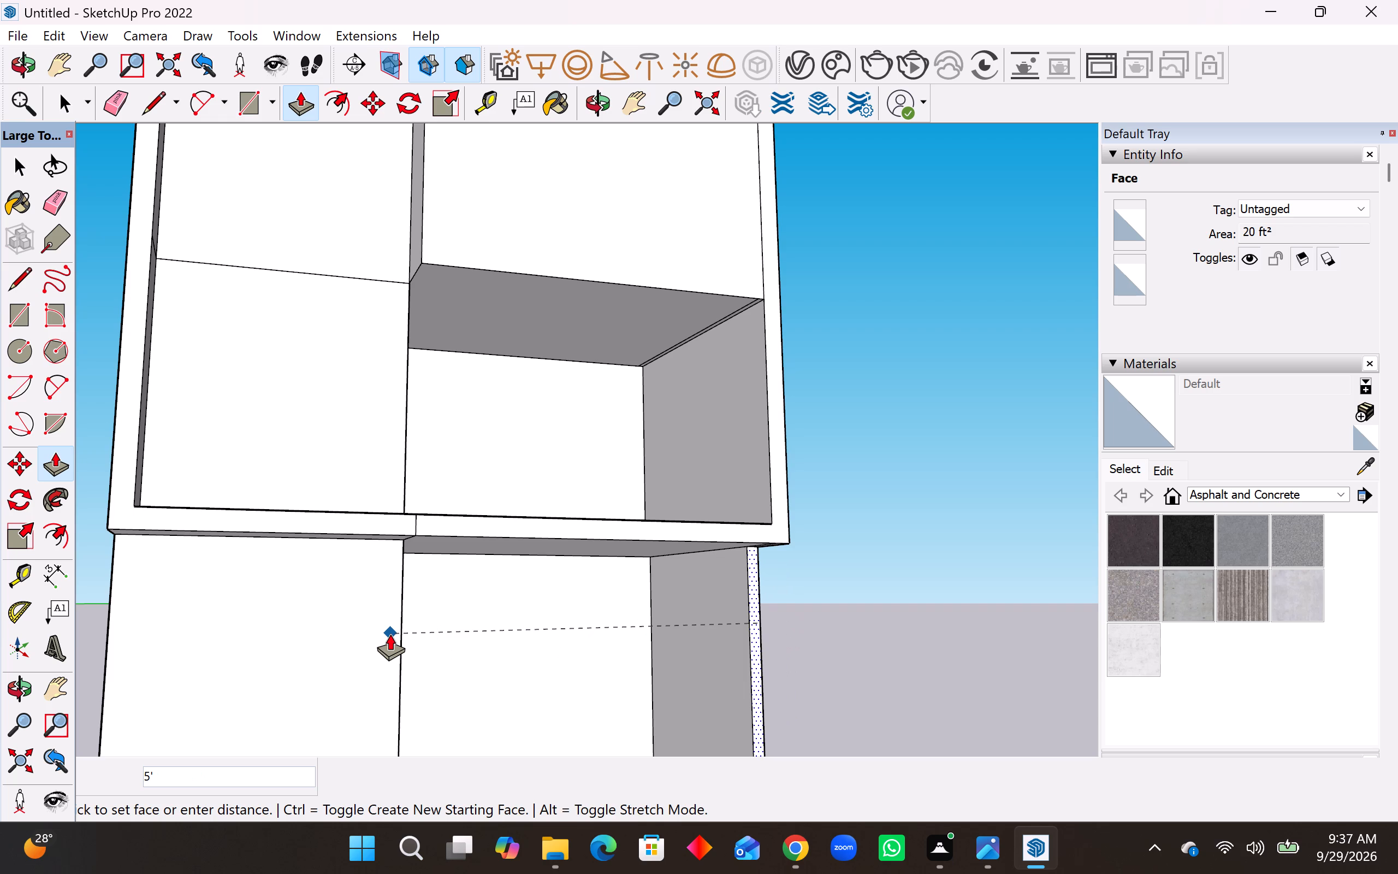
pyautogui.click(390, 634)
# Examine the shortened ground-floor side wall and the recessed upper bays from the front, side and below.
pyautogui.moveTo(803, 645); pyautogui.dragTo(683, 700, button='middle')
pyautogui.scroll(-5, 873, 611)
pyautogui.moveTo(873, 611); pyautogui.dragTo(694, 620, button='middle')
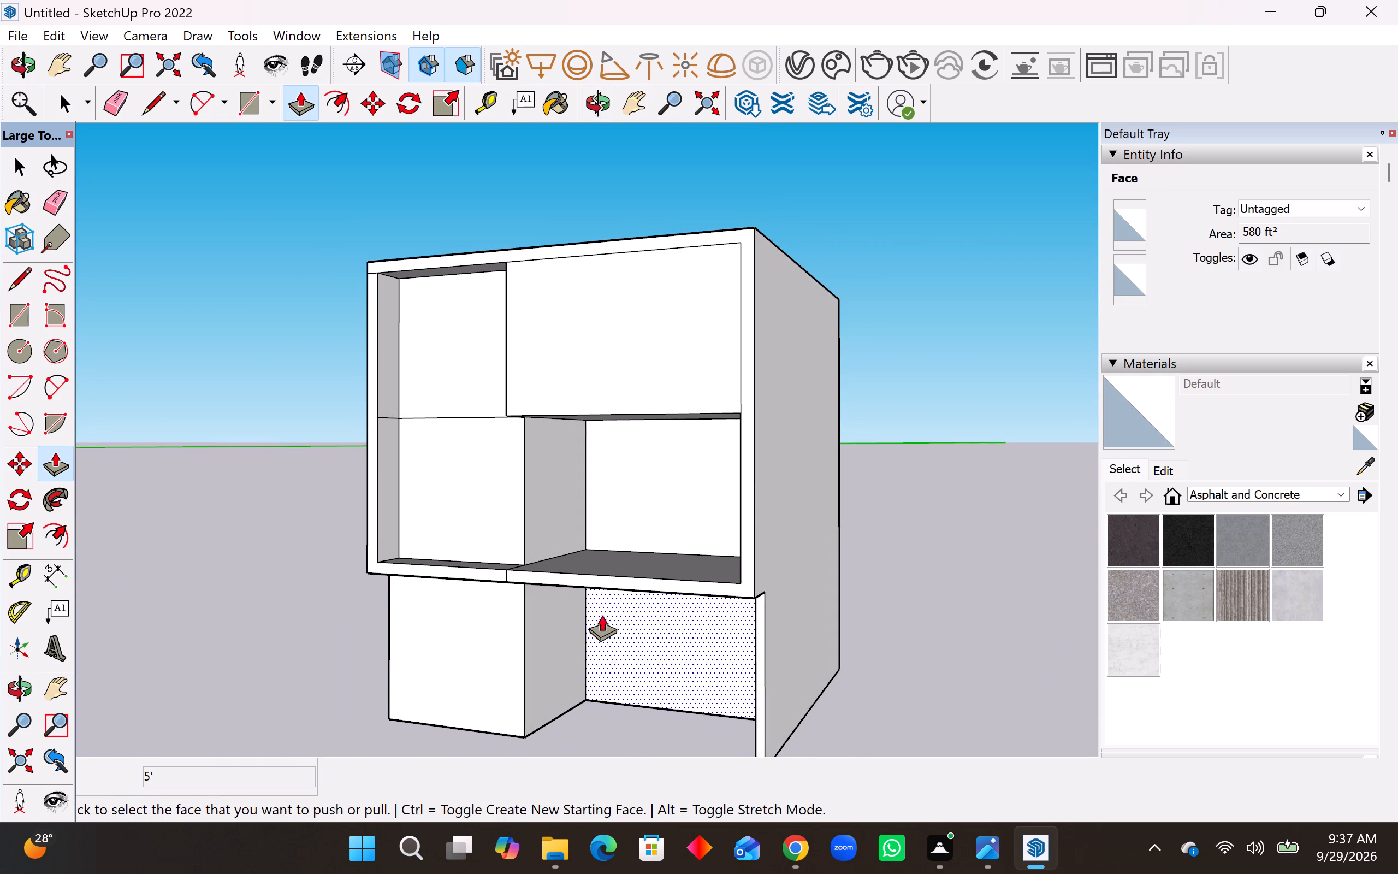
pyautogui.moveTo(697, 607); pyautogui.dragTo(781, 576, button='middle')
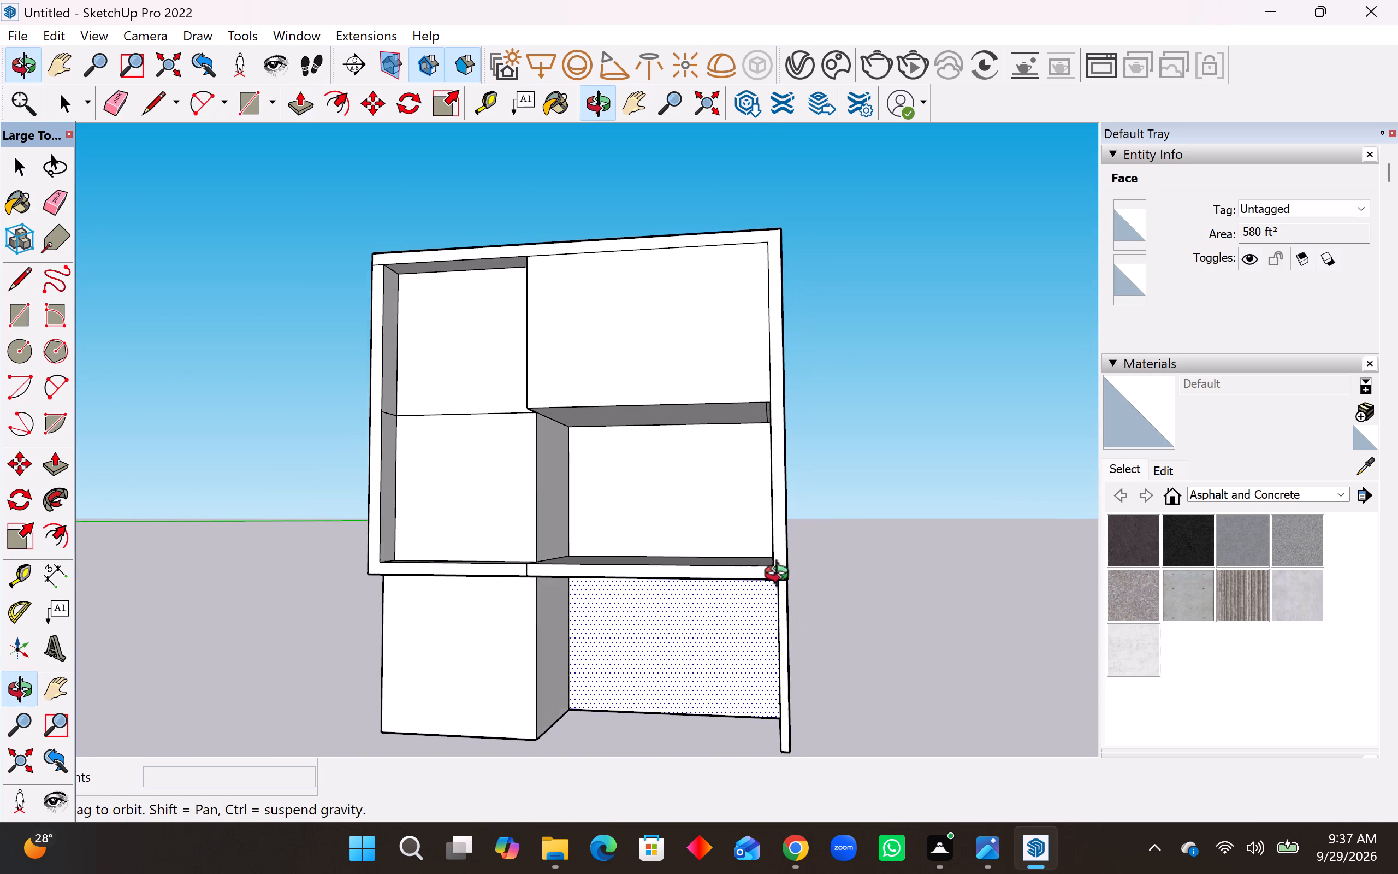
pyautogui.moveTo(781, 576); pyautogui.dragTo(783, 577, button='middle')
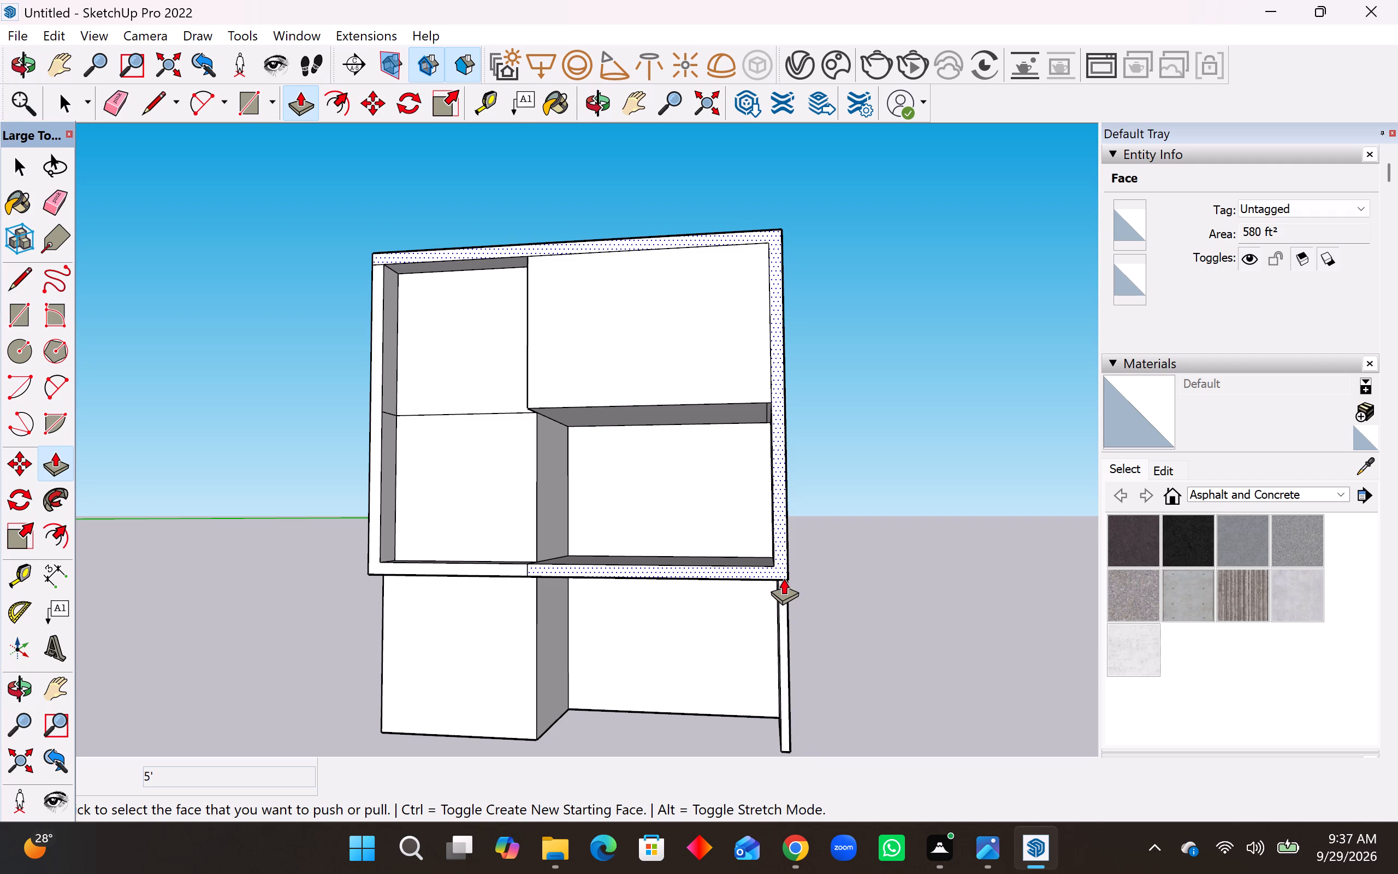
pyautogui.moveTo(784, 578); pyautogui.dragTo(886, 621, button='middle')
pyautogui.moveTo(891, 619); pyautogui.dragTo(931, 603, button='middle')
pyautogui.moveTo(933, 603); pyautogui.dragTo(806, 612, button='middle')
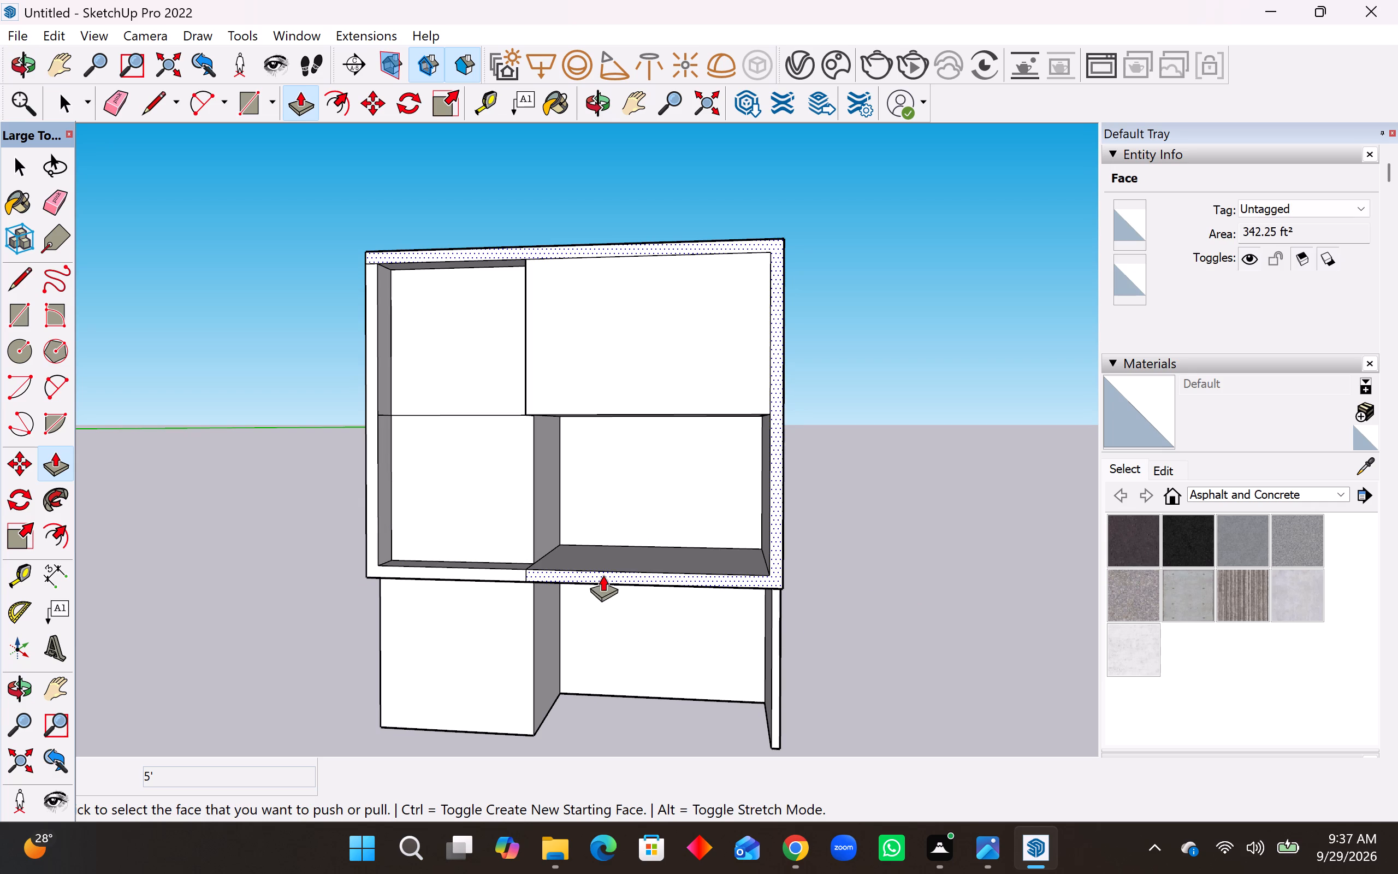
pyautogui.scroll(-3, 643, 686)
pyautogui.moveTo(515, 485); pyautogui.dragTo(603, 486, button='middle')
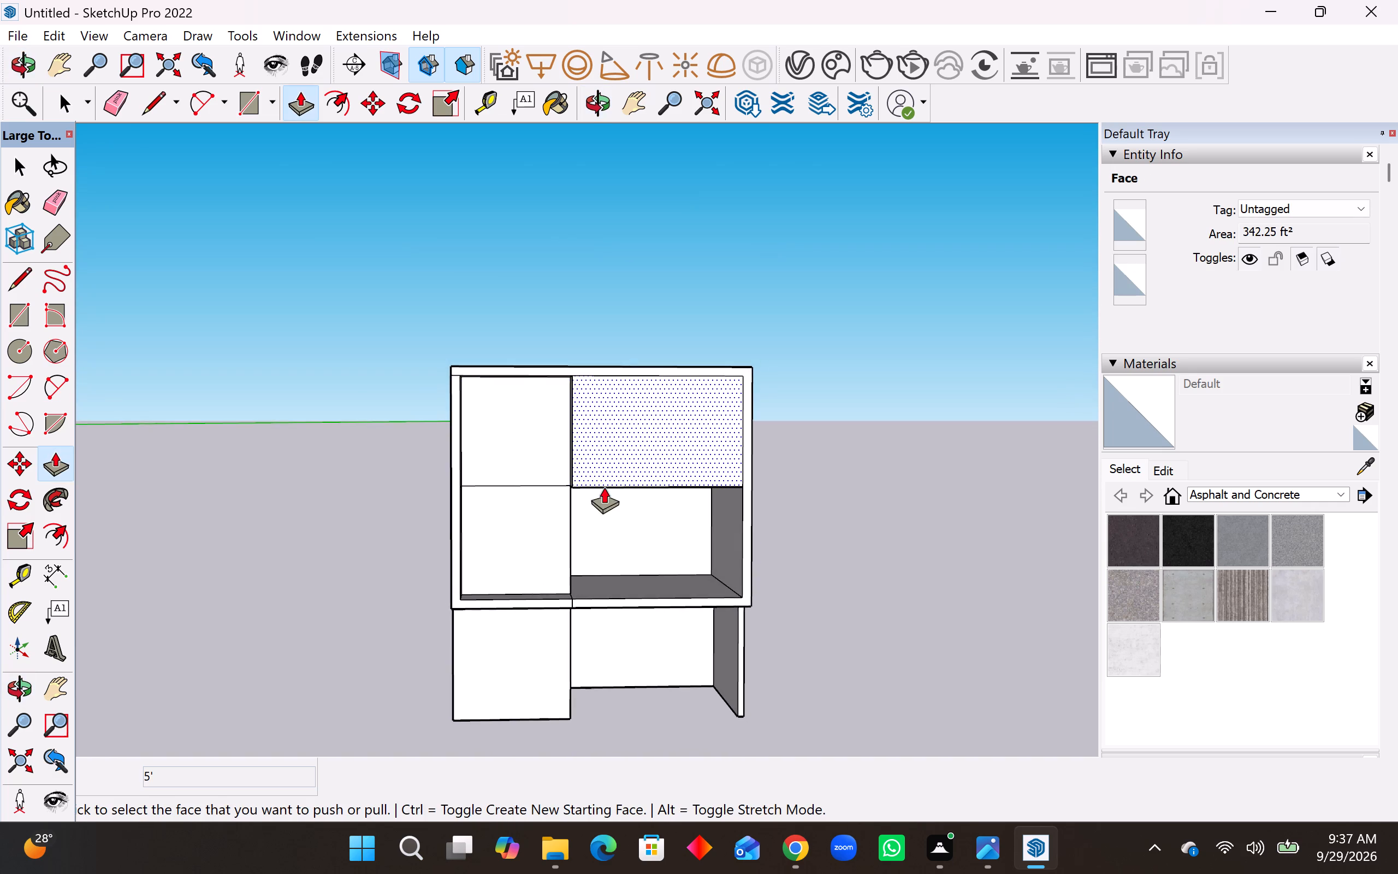
pyautogui.scroll(9, 579, 455)
pyautogui.scroll(-4, 629, 492)
pyautogui.moveTo(630, 503); pyautogui.dragTo(603, 489, button='middle')
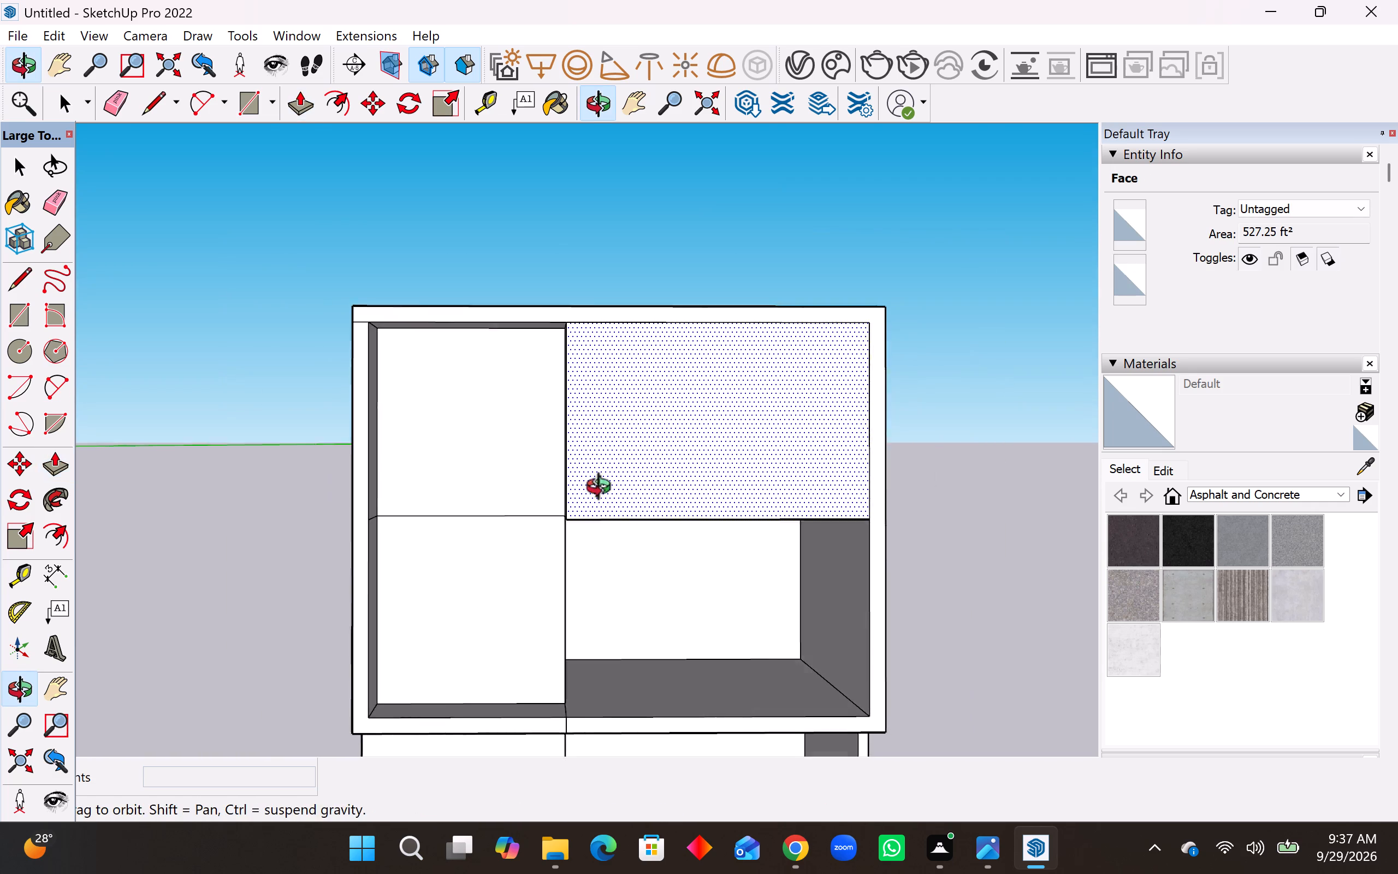
pyautogui.moveTo(603, 489); pyautogui.dragTo(603, 489, button='middle')
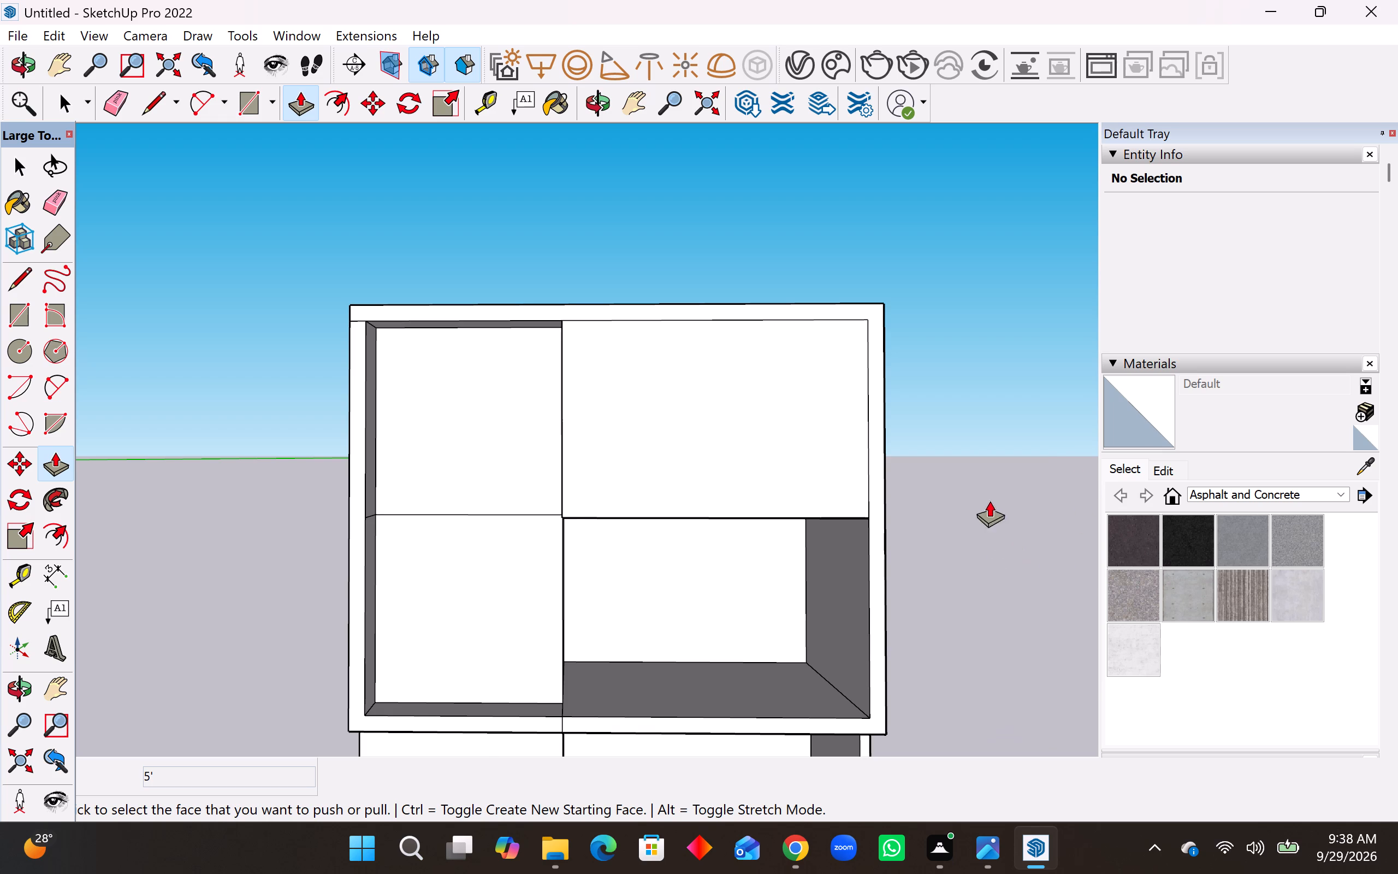
pyautogui.scroll(-4, 983, 489)
pyautogui.moveTo(913, 570); pyautogui.dragTo(945, 451, button='middle')
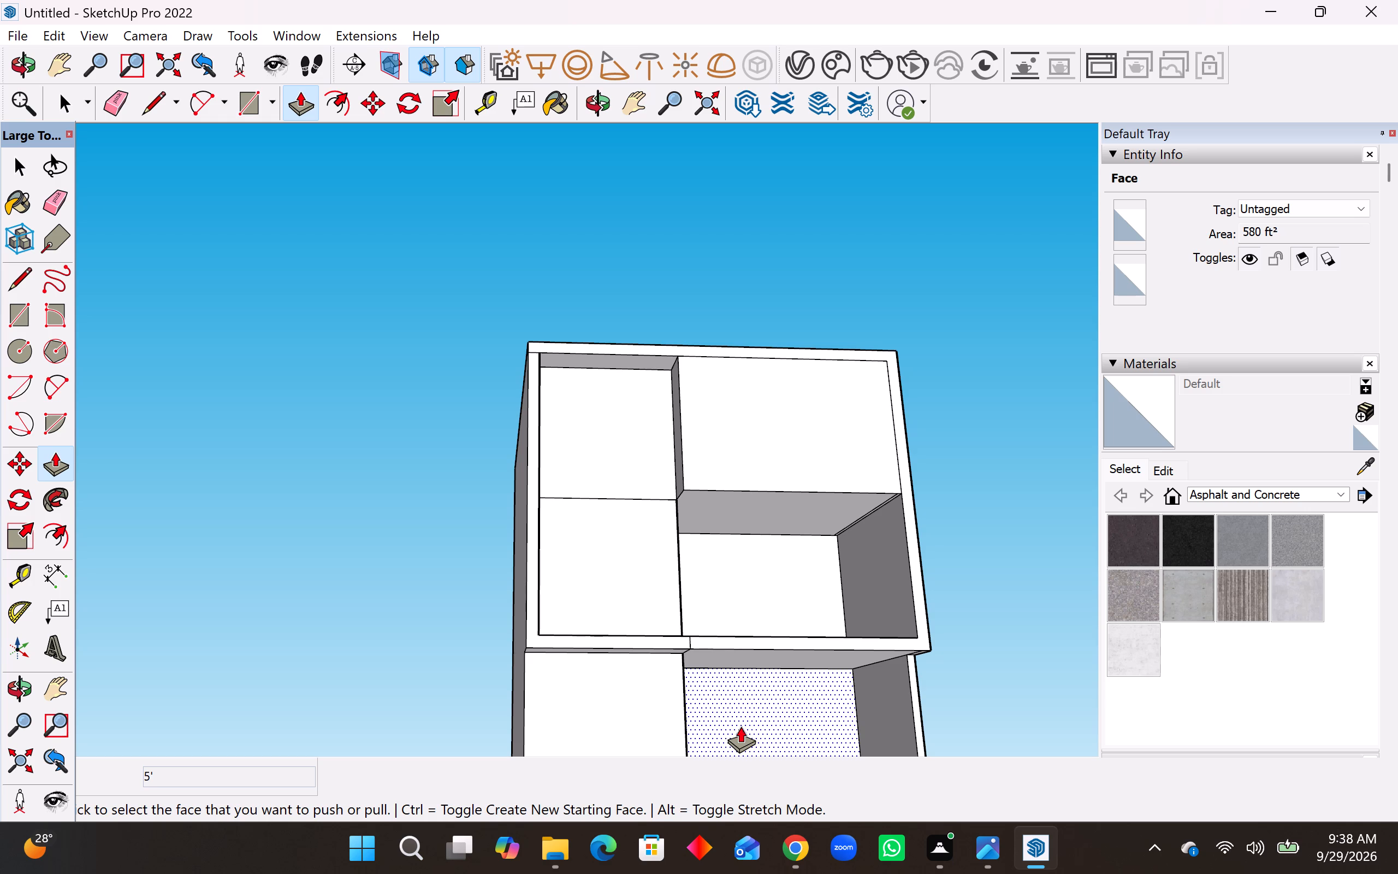
pyautogui.scroll(-5, 714, 603)
pyautogui.moveTo(710, 639); pyautogui.dragTo(697, 695, button='middle')
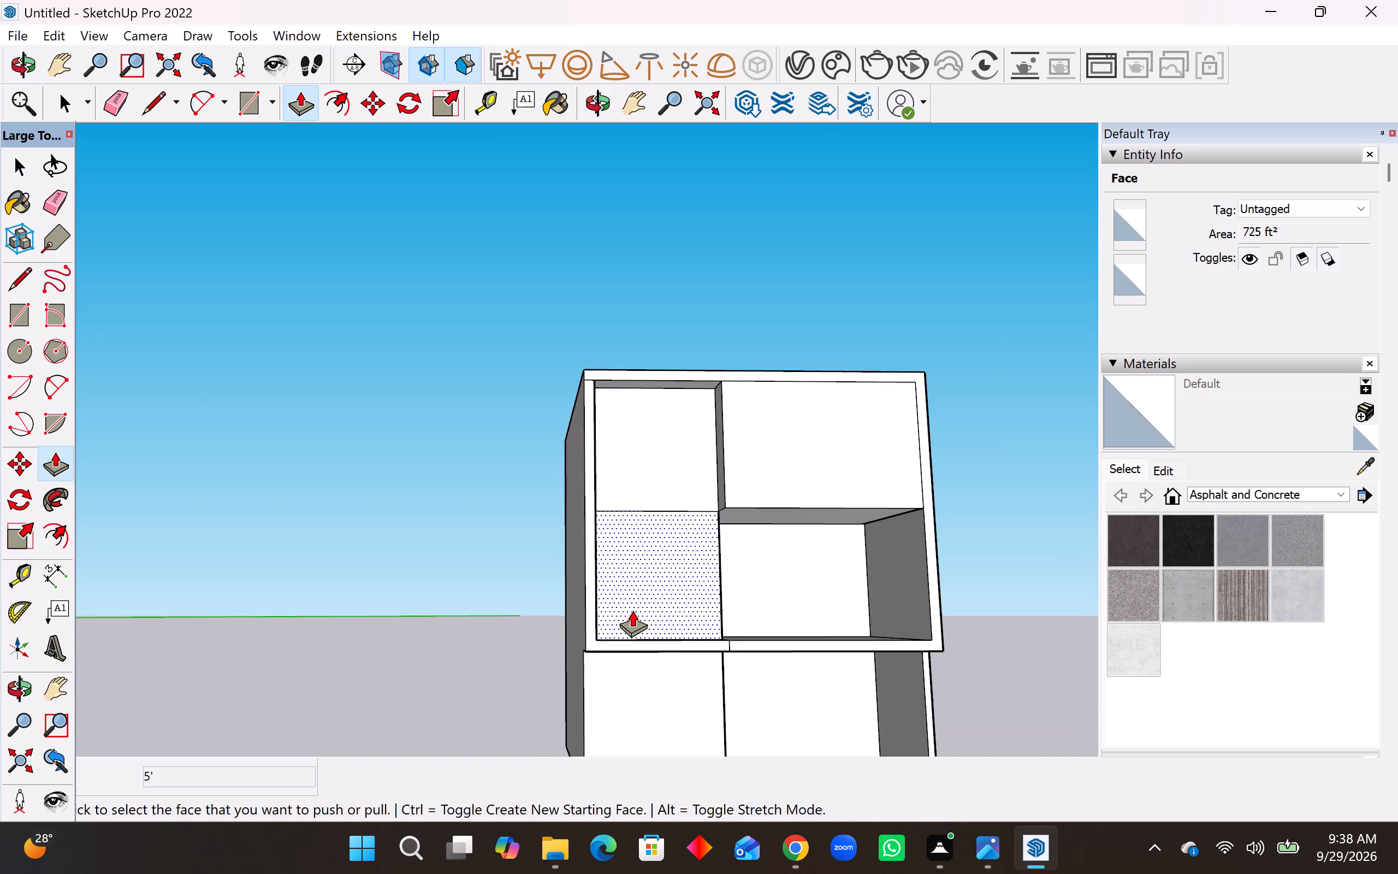
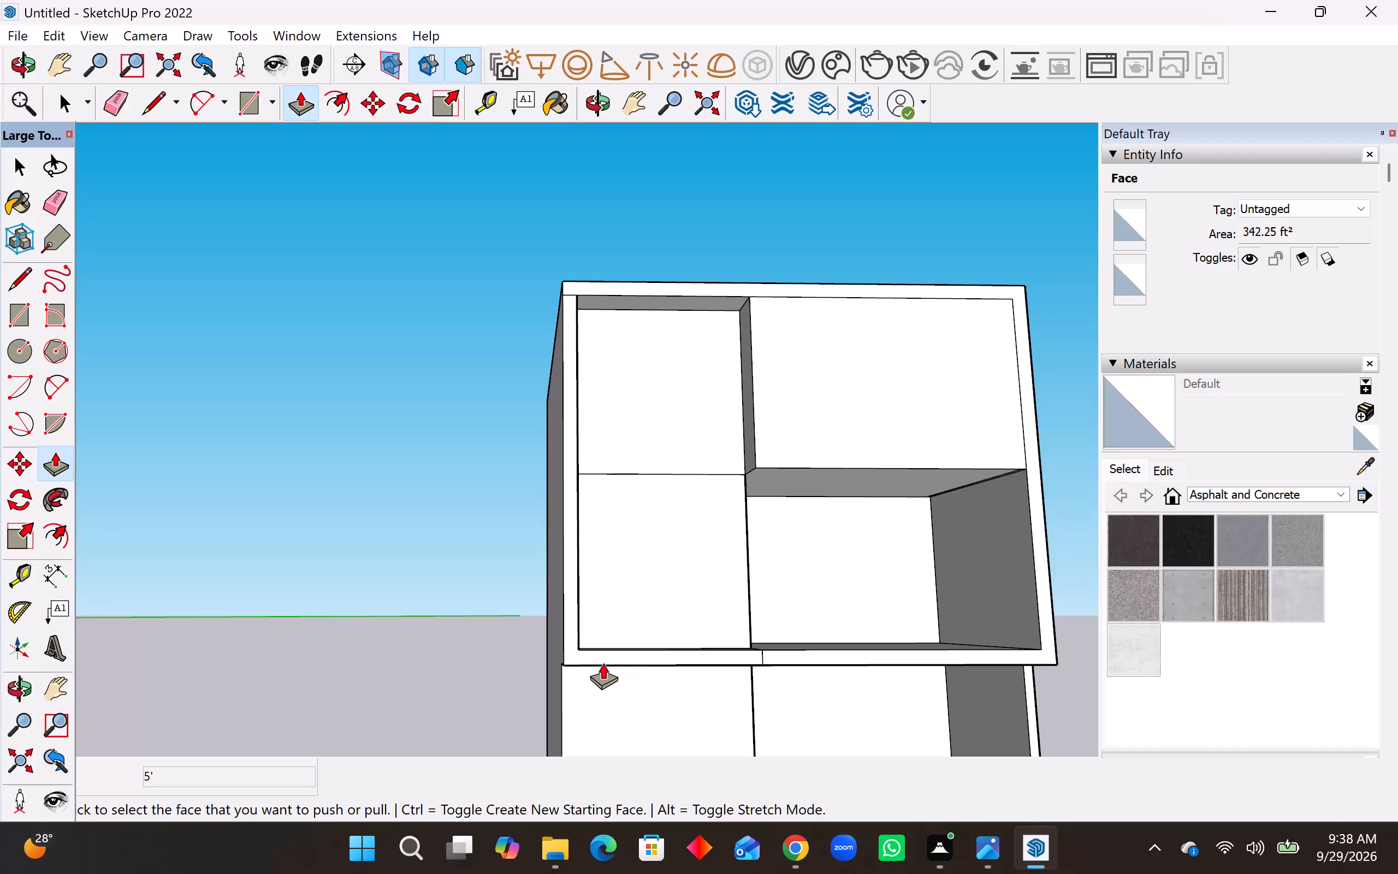
# Push the upper floors' left and lower-left frame strip back 5', flush with the left bay face.
pyautogui.click(600, 660)
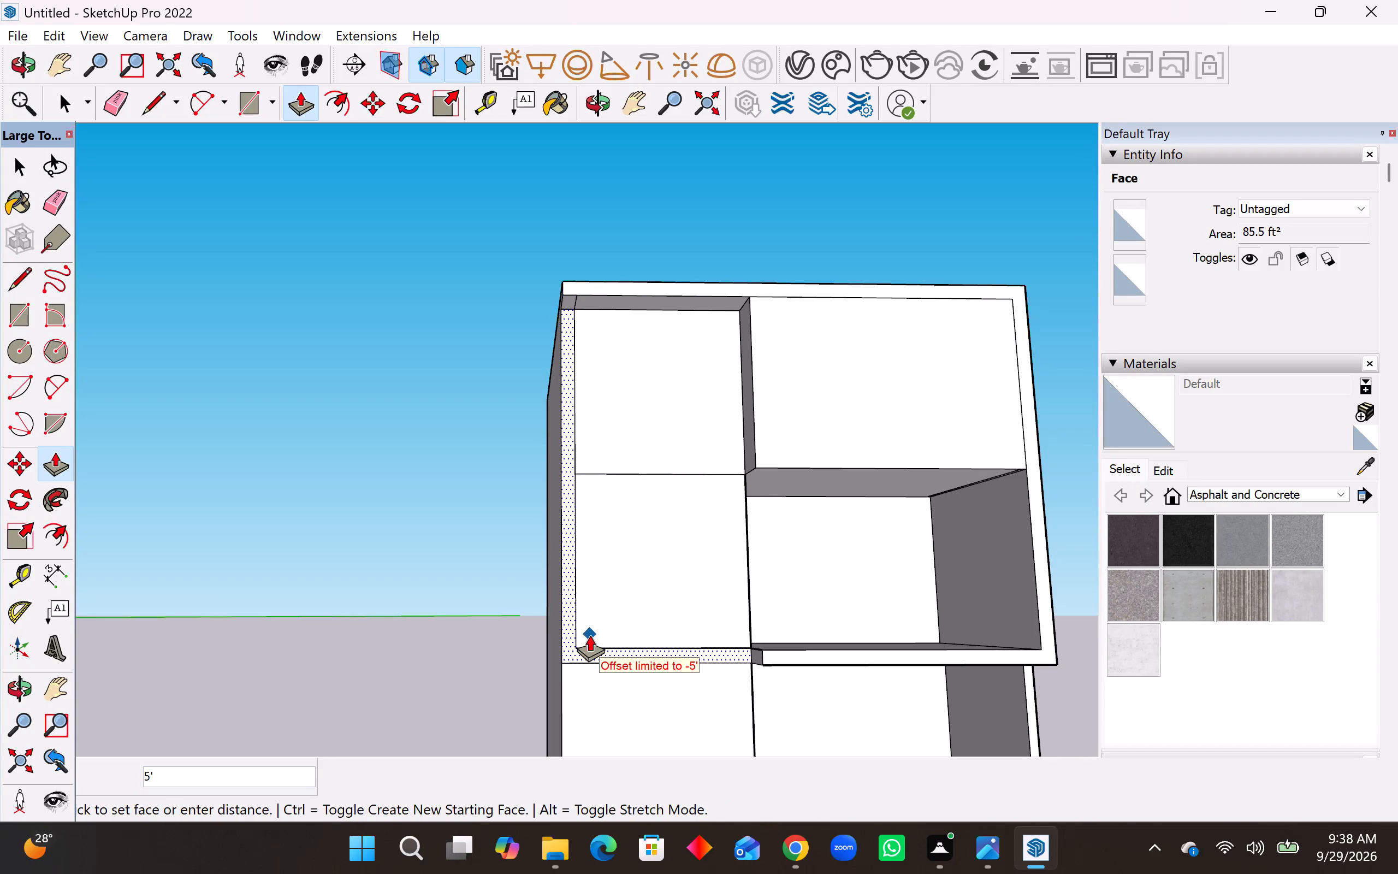
pyautogui.click(590, 635)
# Draw a tall rectangle about 27'2" by 6'6" on the left bay face, spanning the ground and first floors across the frame band.
pyautogui.moveTo(690, 570); pyautogui.dragTo(632, 572, button='middle')
pyautogui.scroll(-4, 712, 559)
pyautogui.scroll(-3, 738, 648)
pyautogui.moveTo(753, 685); pyautogui.dragTo(750, 635, button='middle')
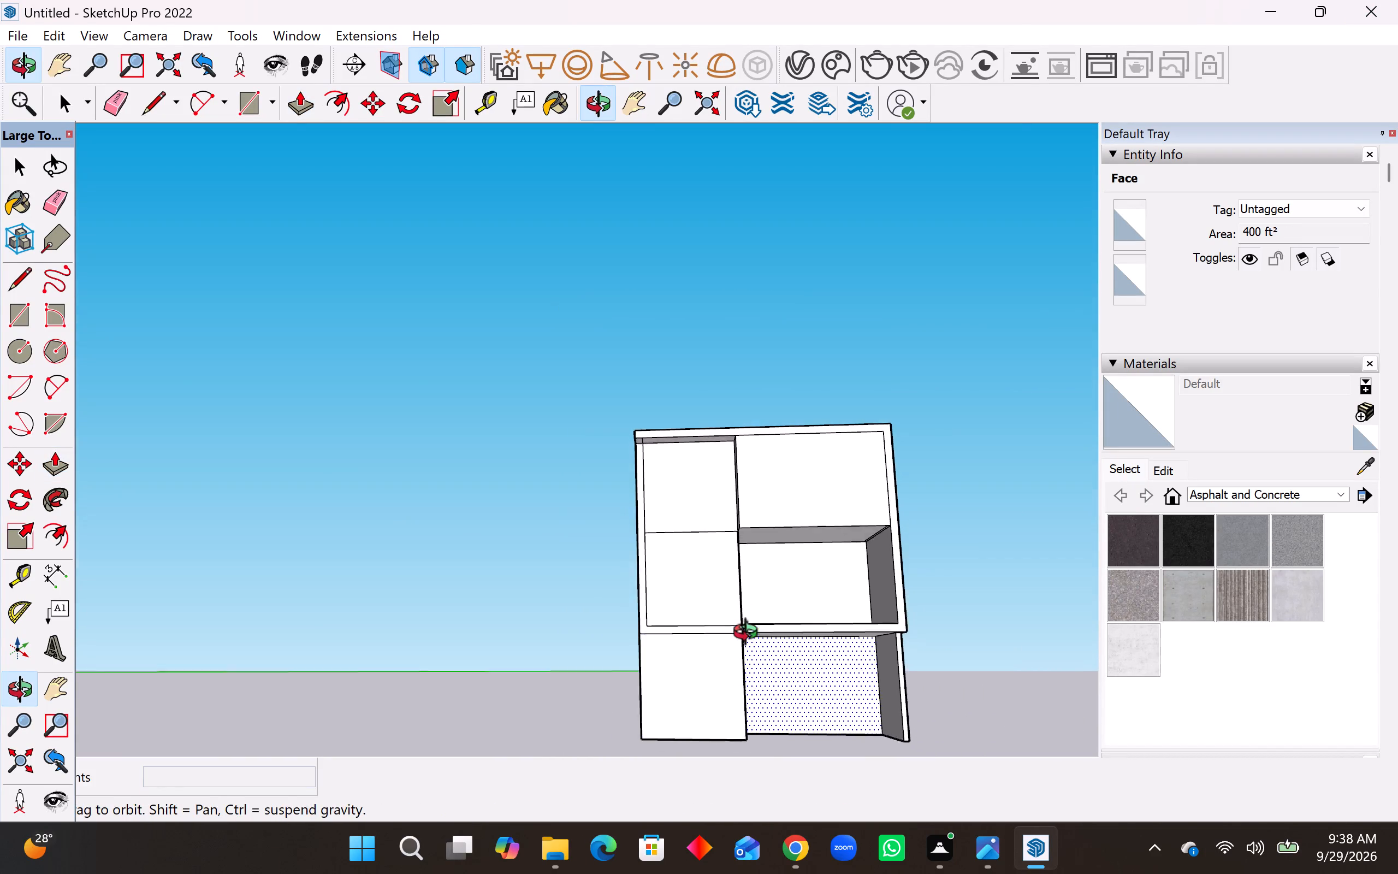
pyautogui.moveTo(750, 635); pyautogui.dragTo(751, 624, button='middle')
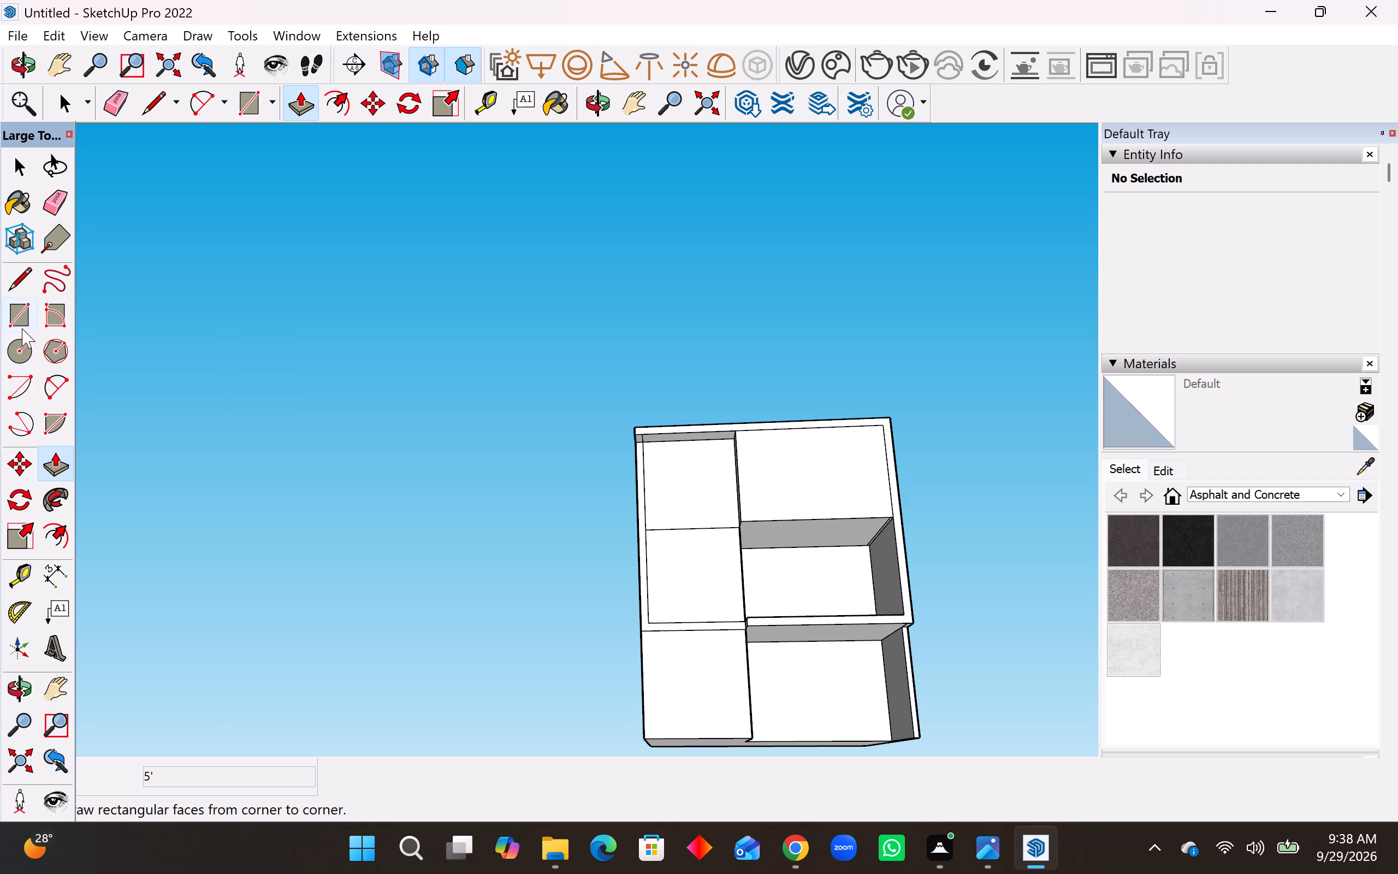
pyautogui.click(22, 323)
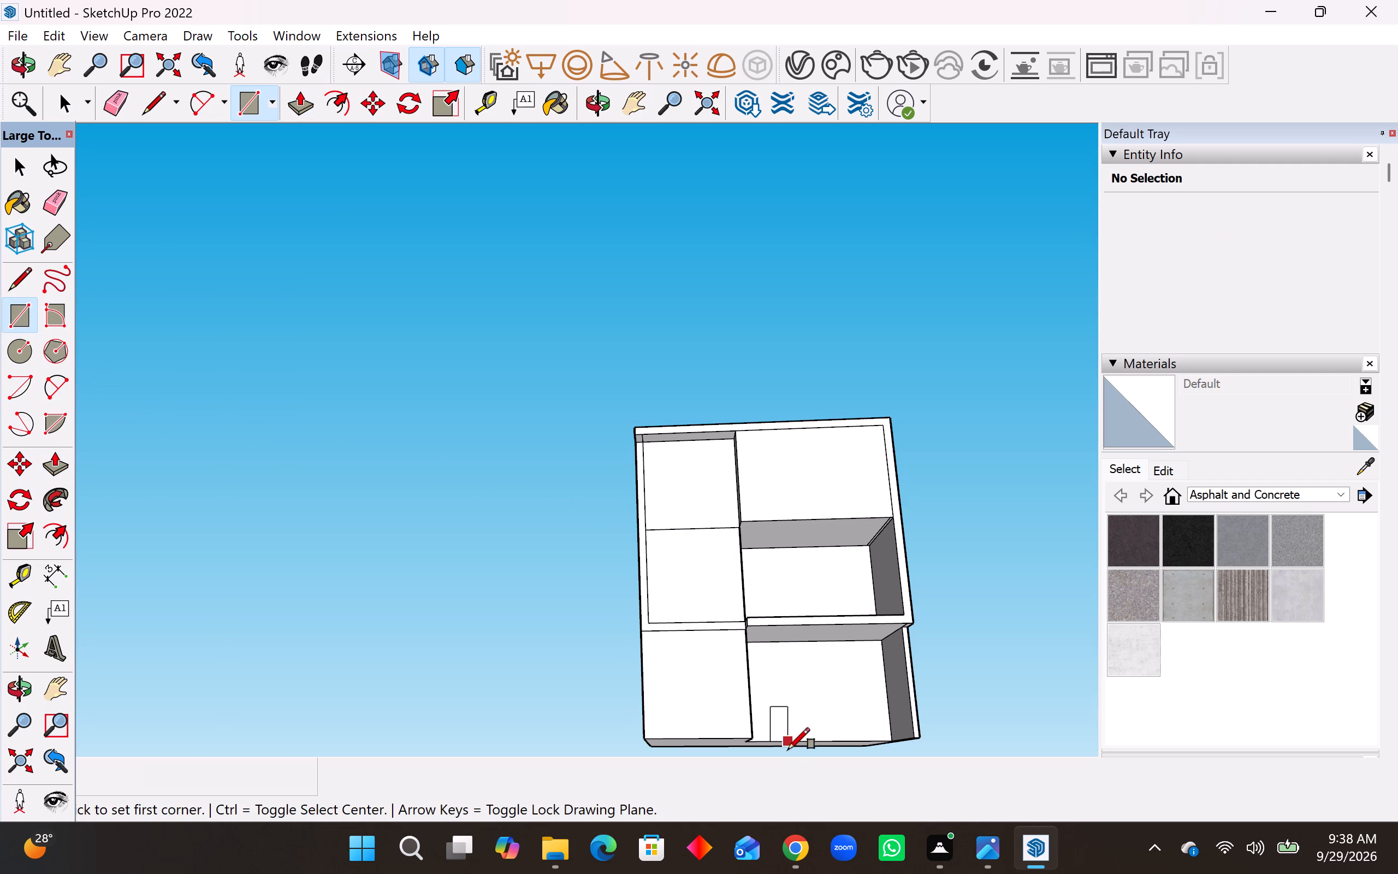
pyautogui.scroll(6, 709, 705)
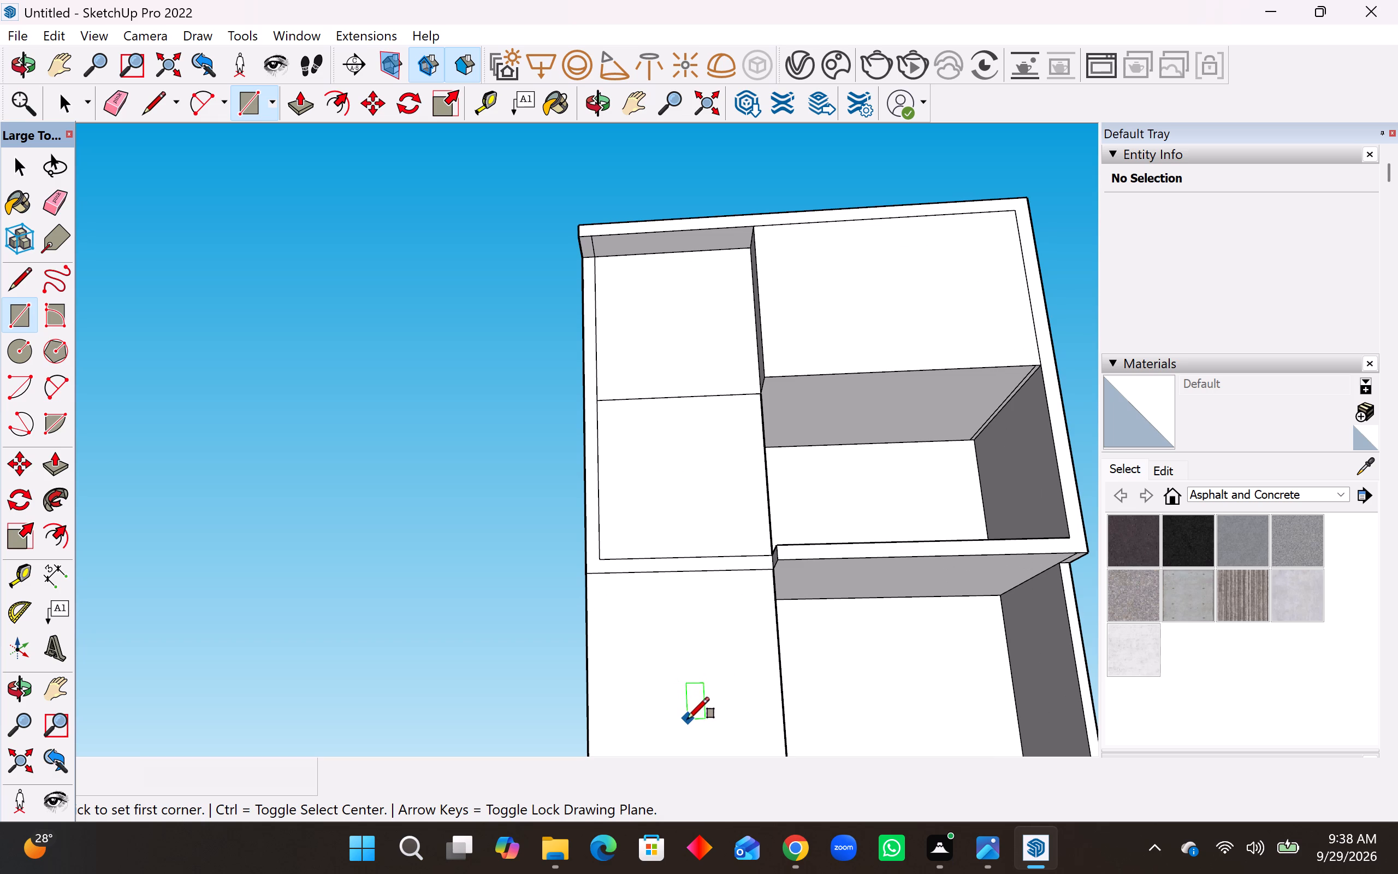
pyautogui.scroll(-4, 738, 677)
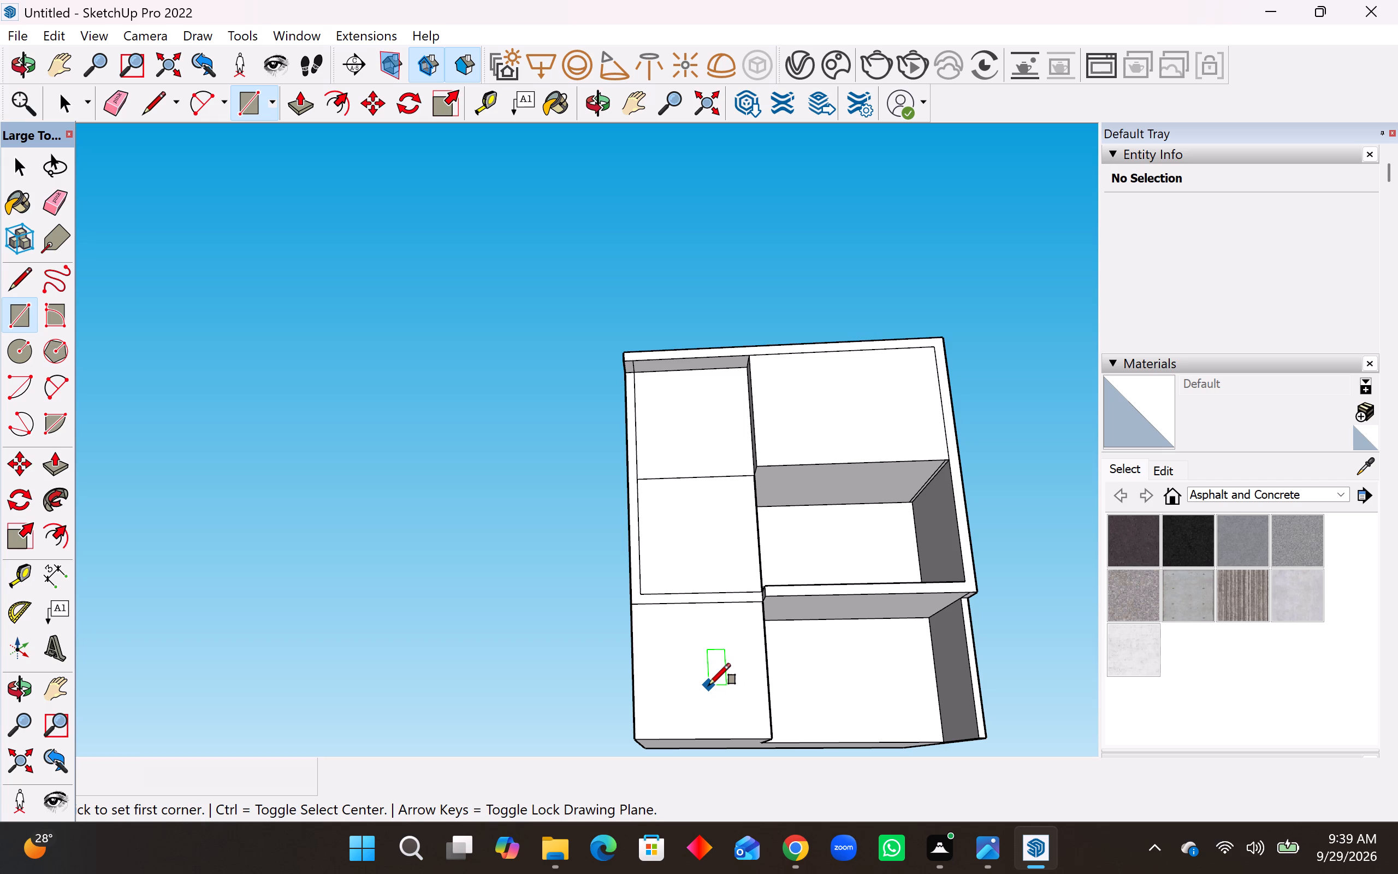
pyautogui.click(708, 685)
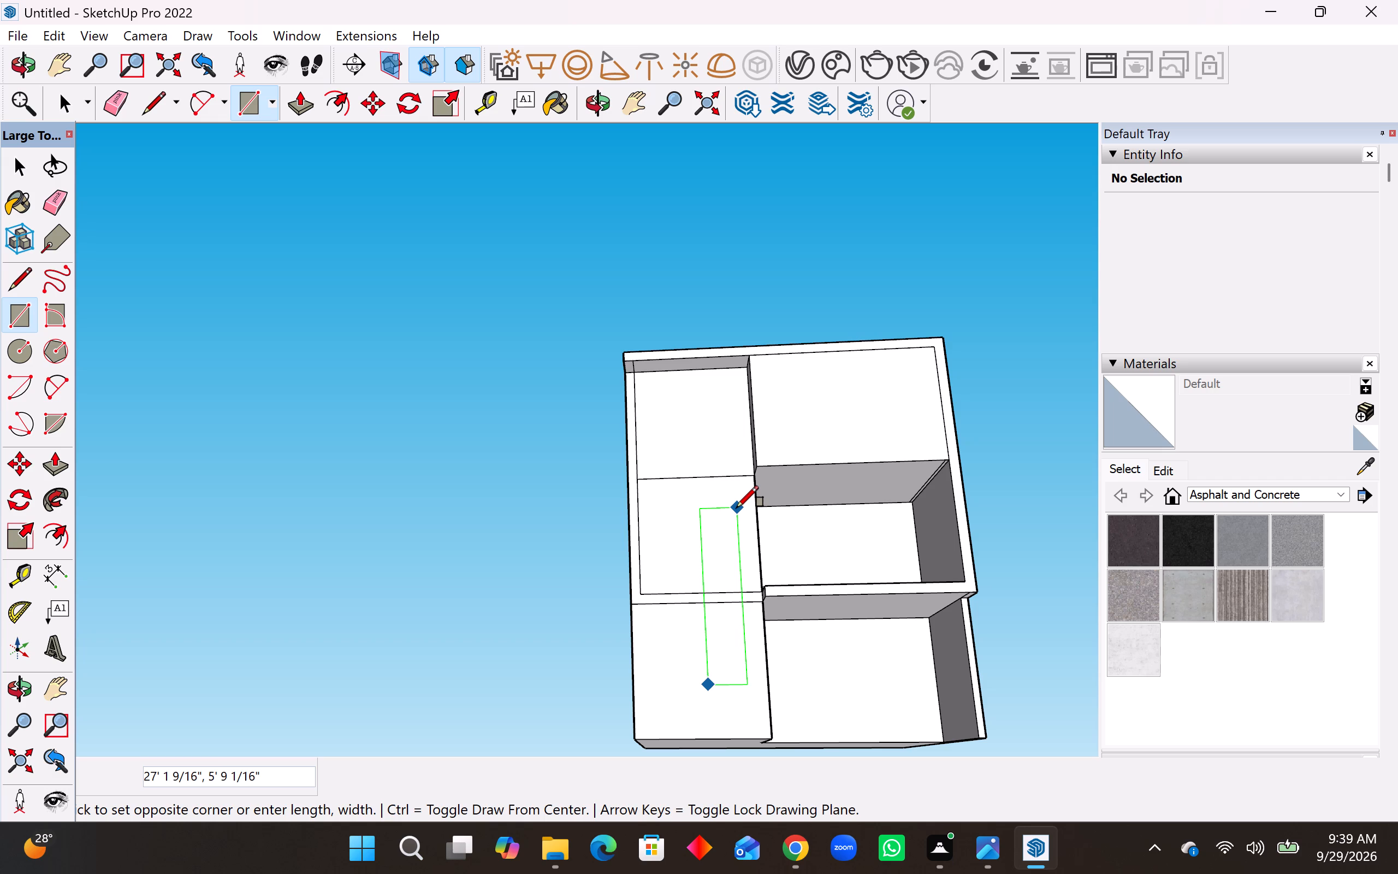
pyautogui.middleClick(737, 507)
pyautogui.moveTo(737, 507); pyautogui.dragTo(729, 542, button='middle')
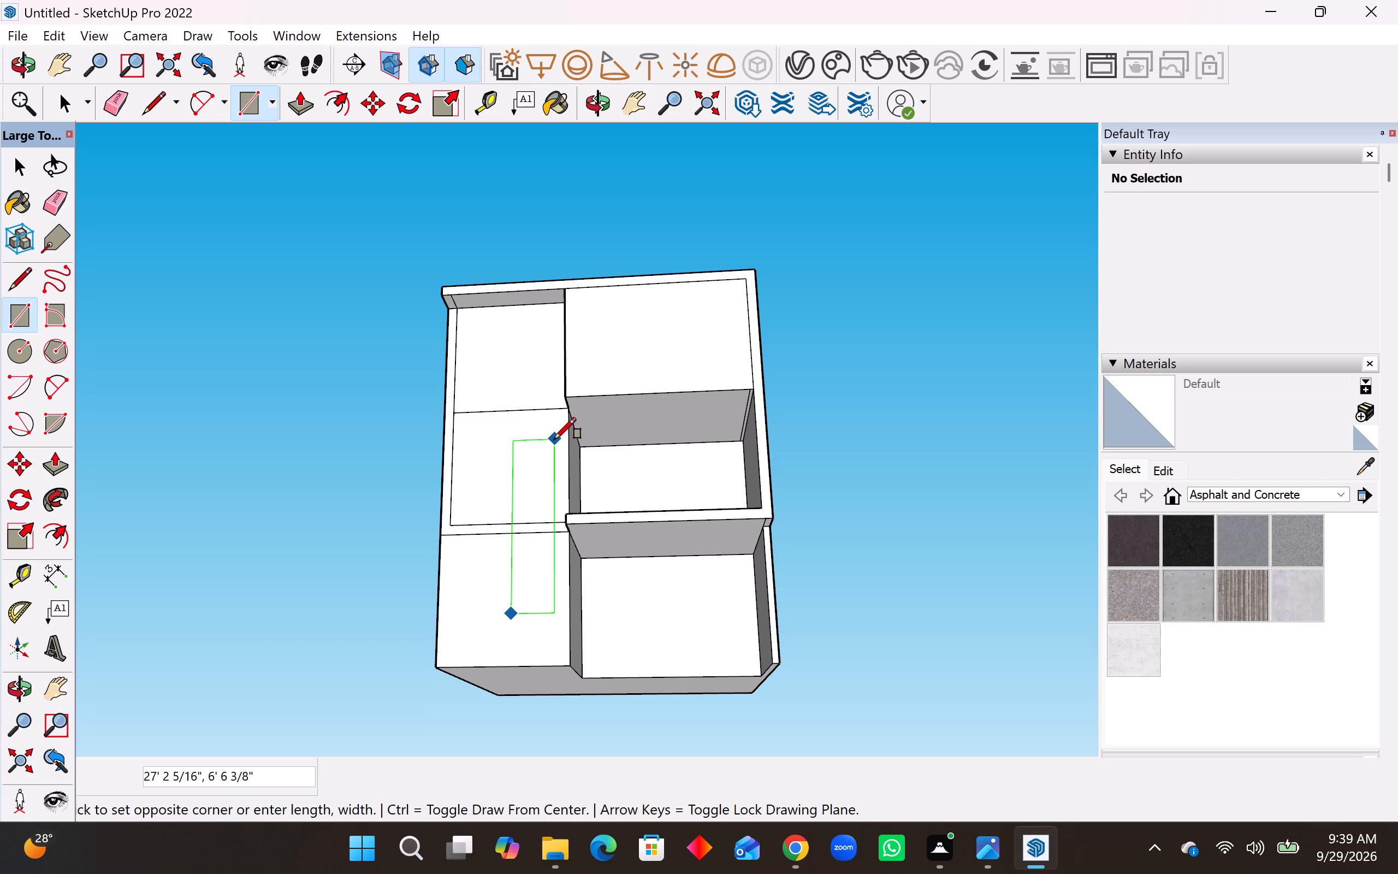
pyautogui.click(554, 439)
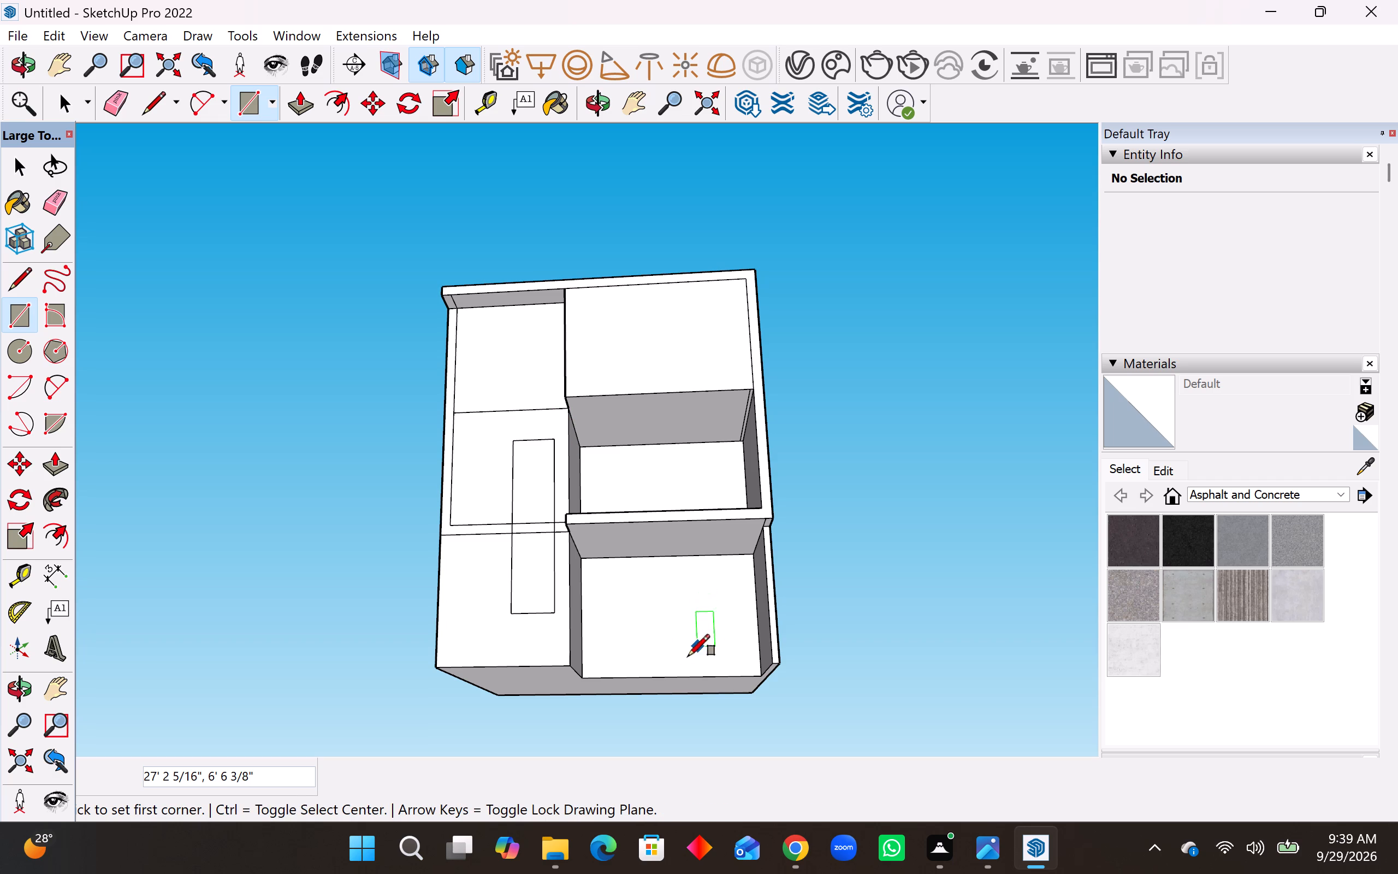
# Pull the left frame strip, down to and along the bottom up to the tall rectangle, out 5', flush with the right-hand frame.
pyautogui.moveTo(665, 619); pyautogui.dragTo(822, 699, button='middle')
pyautogui.scroll(9, 548, 588)
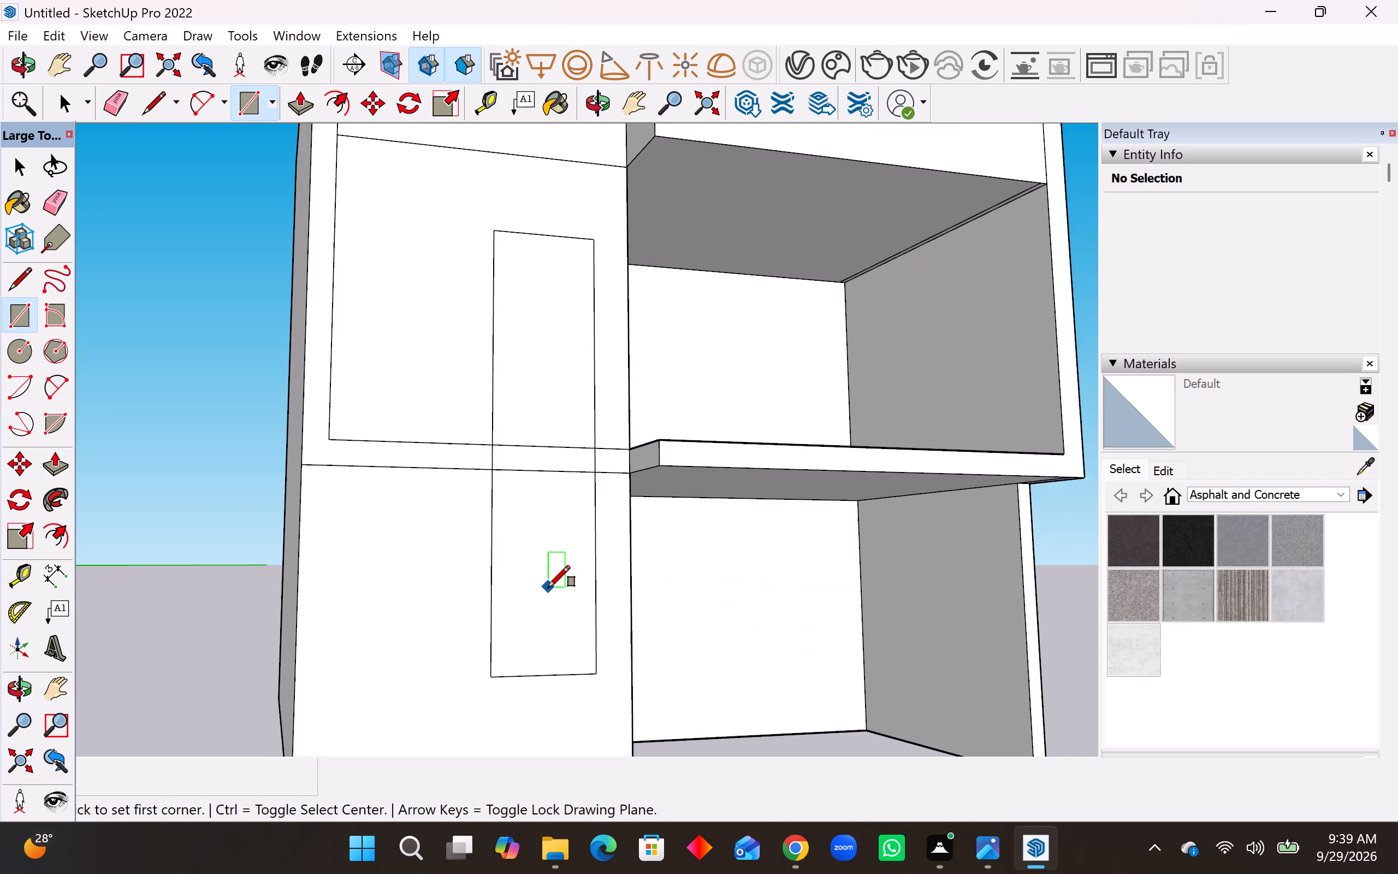
pyautogui.moveTo(560, 582); pyautogui.dragTo(524, 669, button='middle')
pyautogui.scroll(-8, 542, 648)
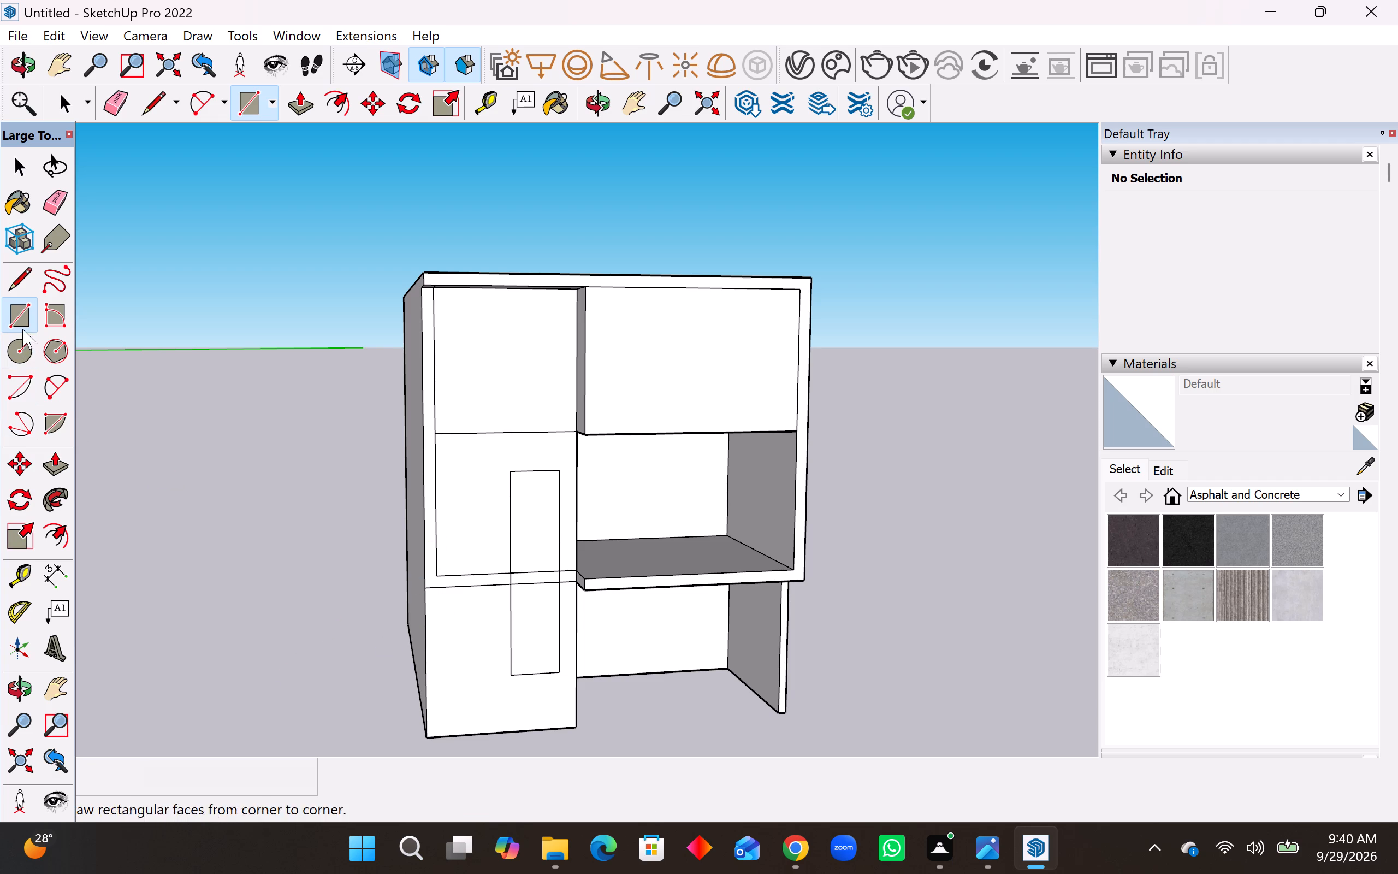
pyautogui.click(58, 469)
pyautogui.scroll(4, 501, 597)
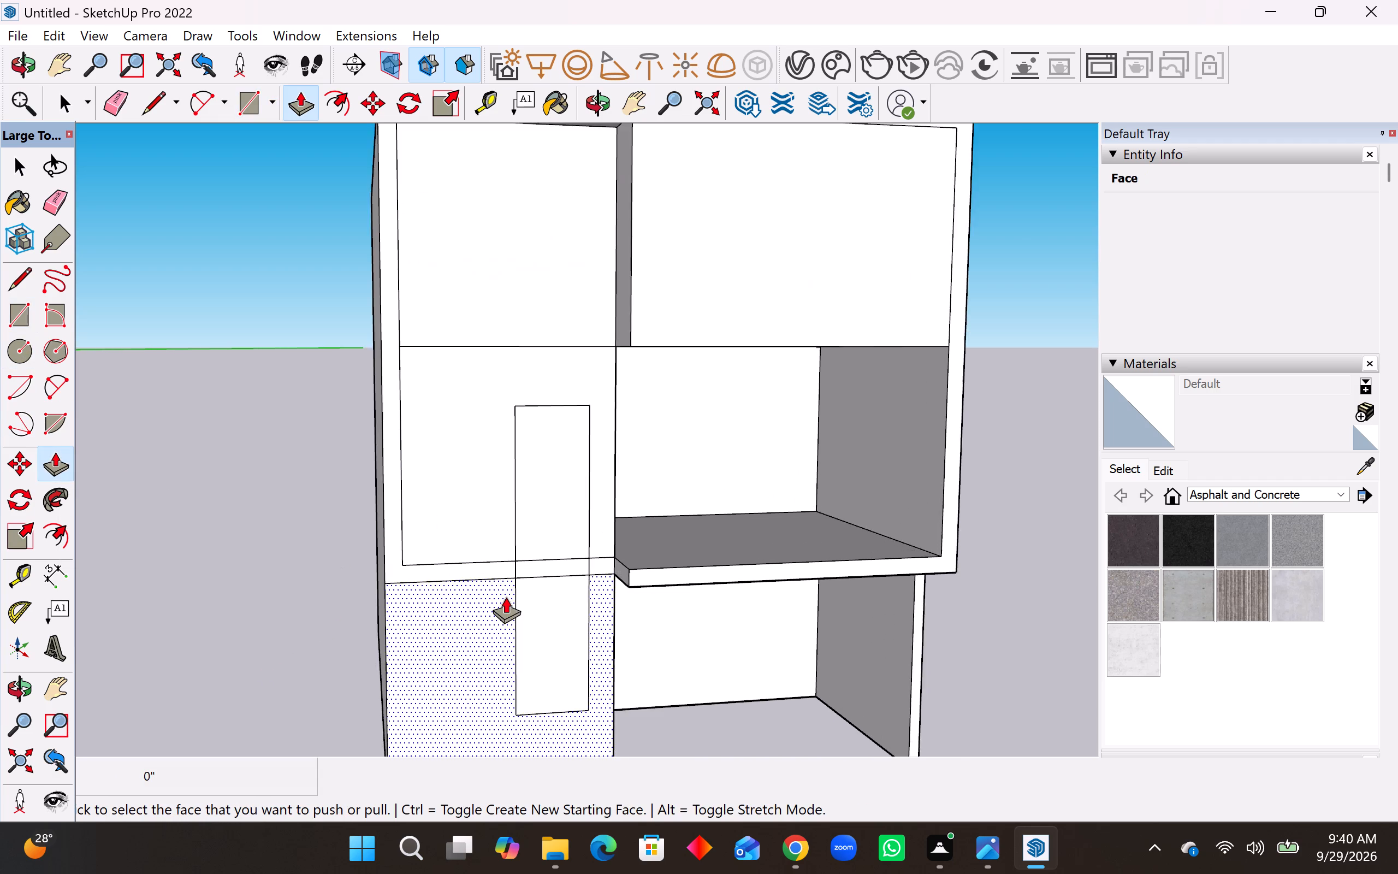
pyautogui.scroll(2, 506, 597)
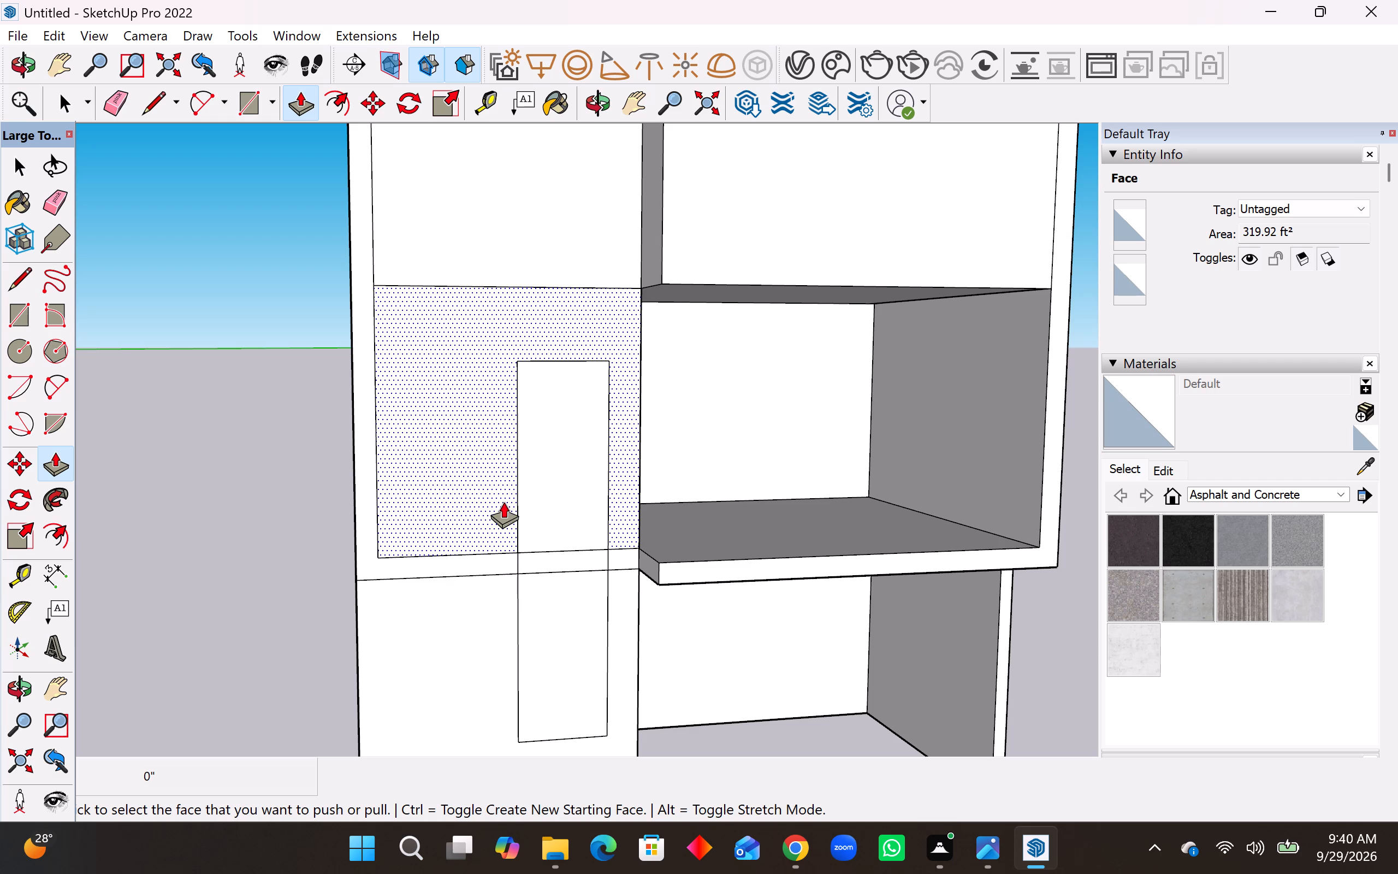
pyautogui.click(386, 561)
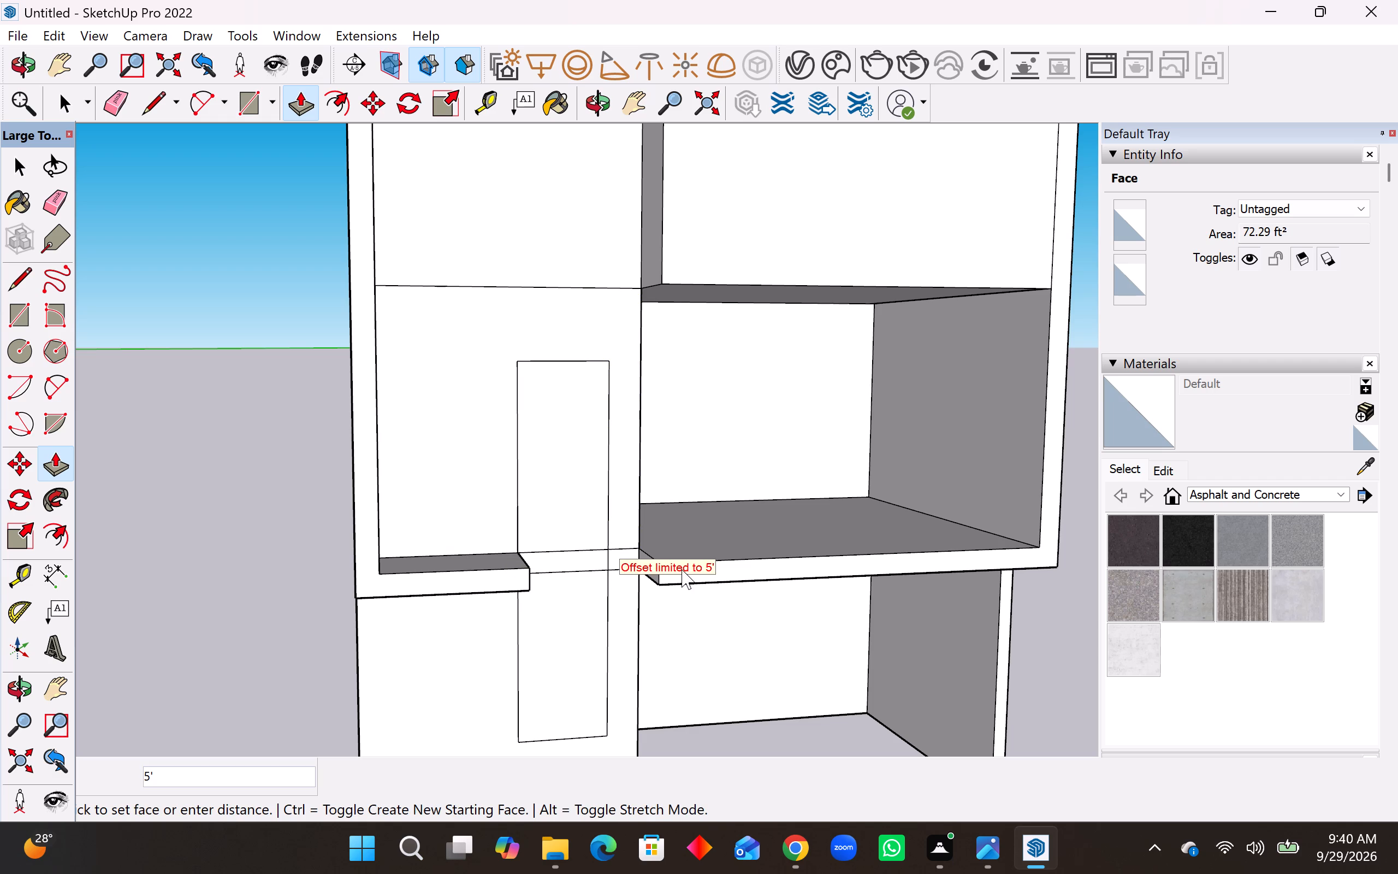
pyautogui.click(667, 572)
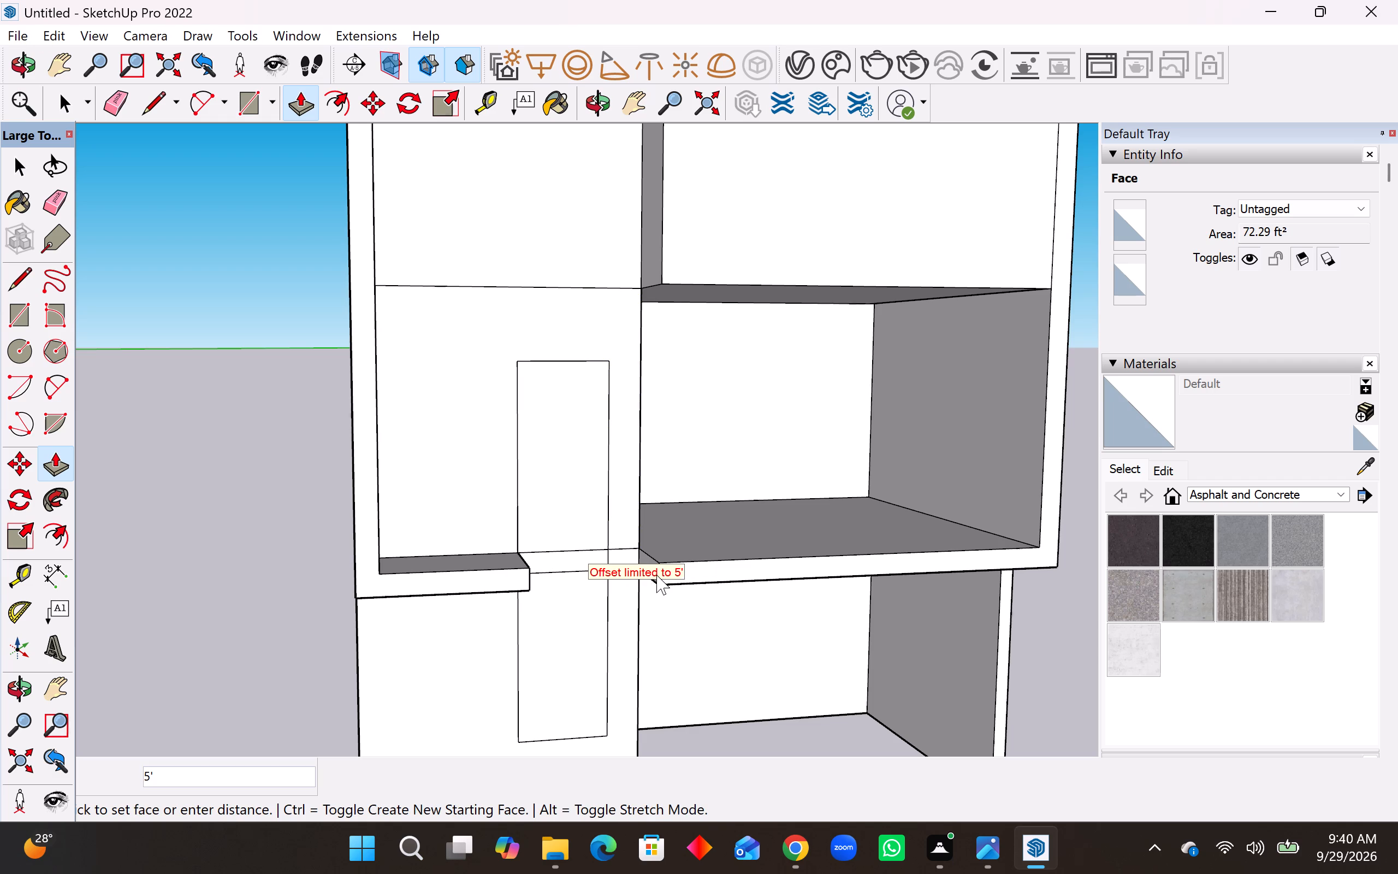
pyautogui.click(736, 568)
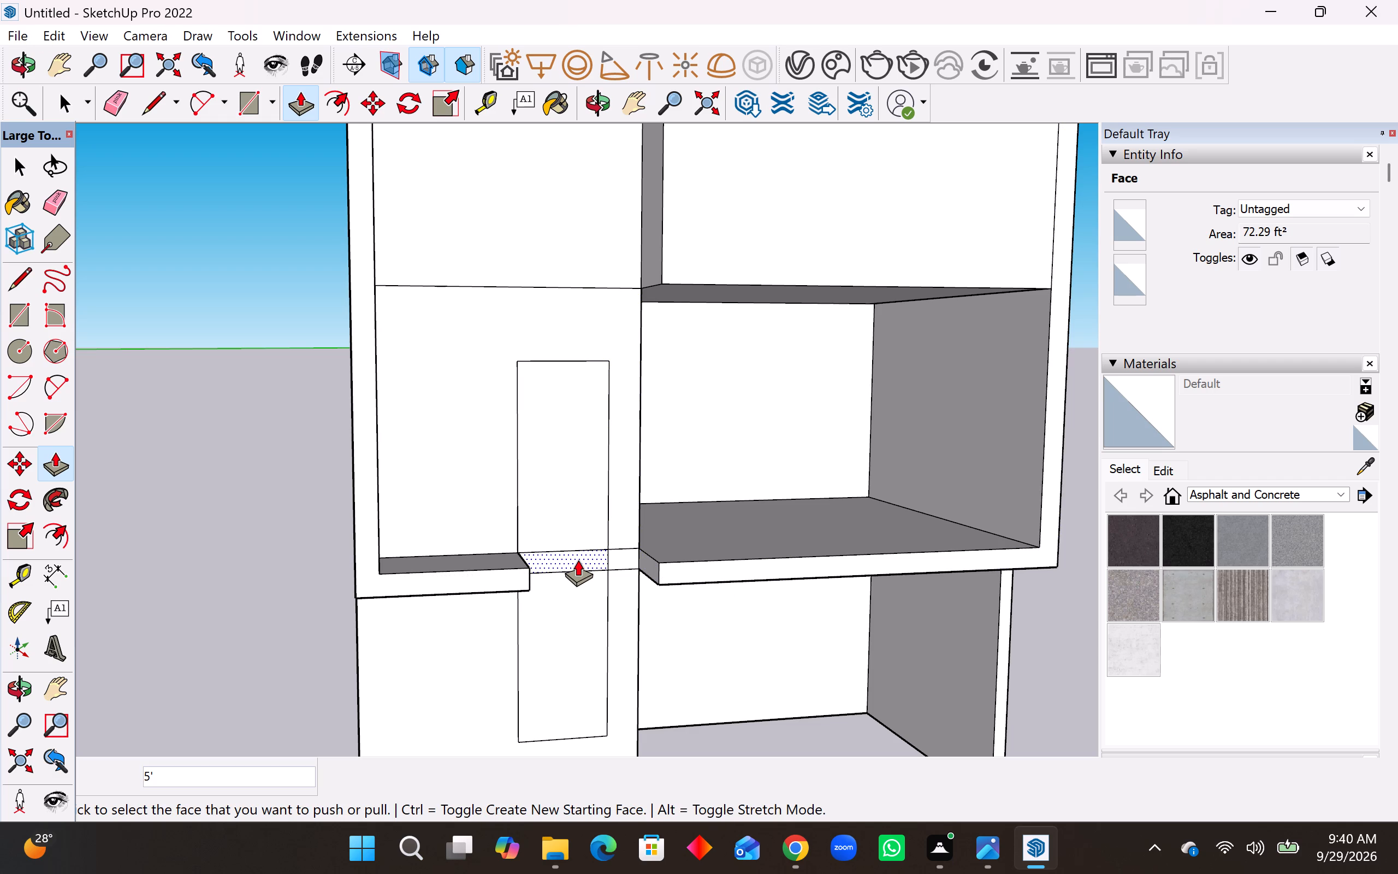
# Pull the two remaining bottom frame segments, inside the tall rectangle and between it and the right bay, out 5' to close the frame.
pyautogui.click(578, 559)
pyautogui.click(742, 569)
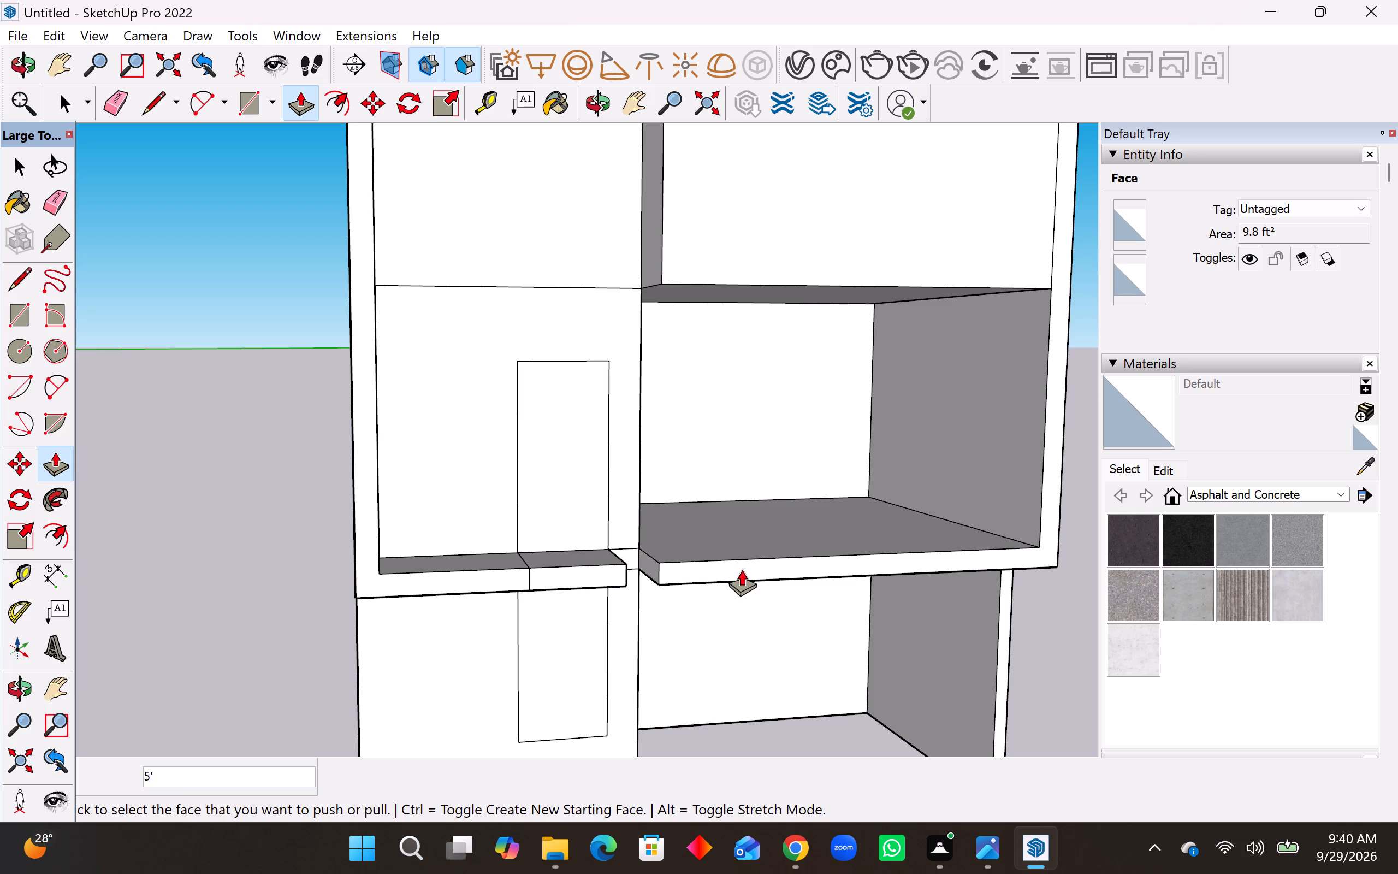
pyautogui.moveTo(654, 558); pyautogui.dragTo(547, 561, button='middle')
pyautogui.scroll(5, 580, 566)
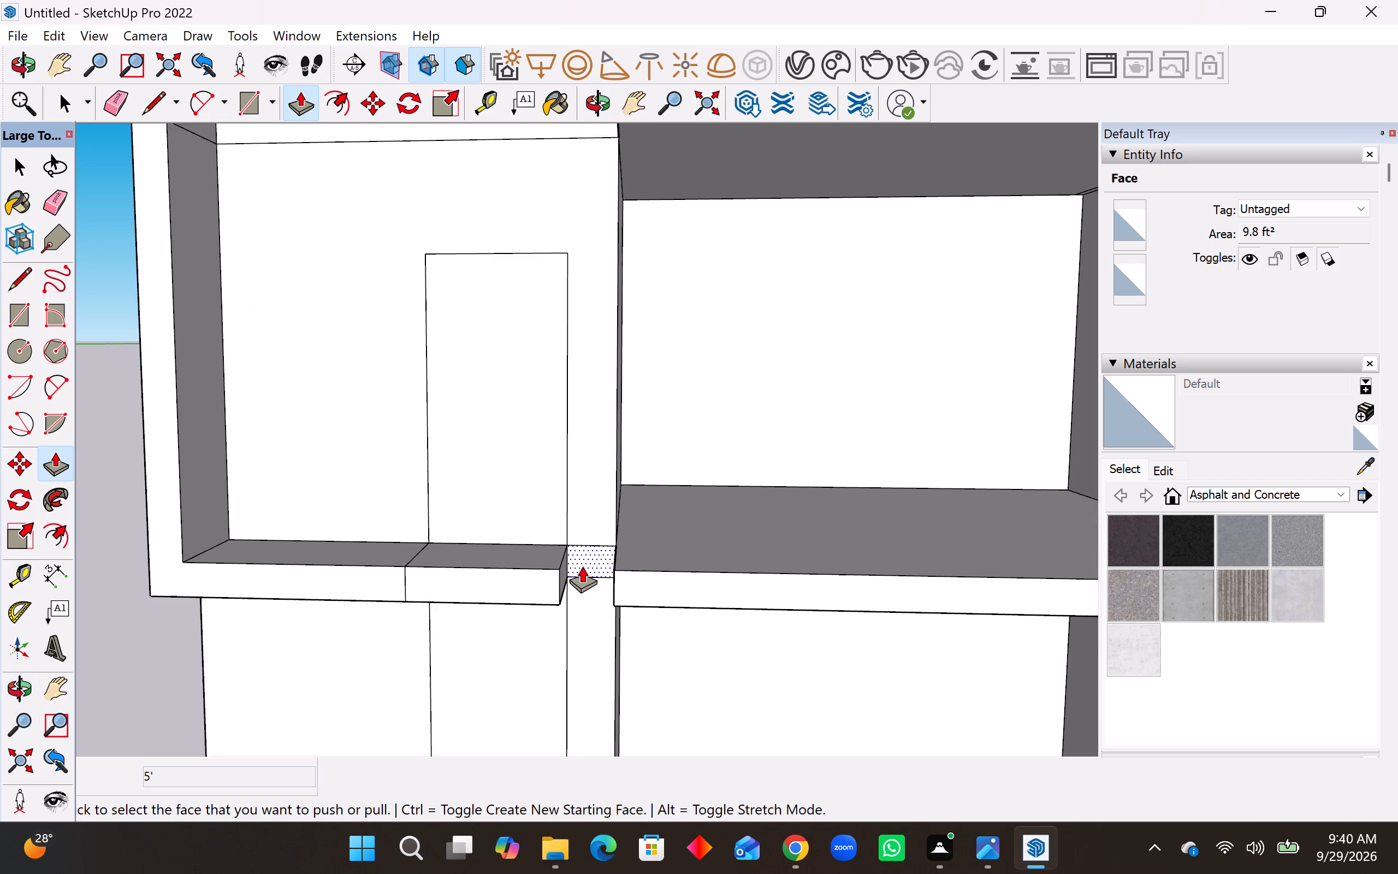
pyautogui.scroll(1, 582, 566)
pyautogui.click(586, 550)
pyautogui.click(642, 584)
pyautogui.scroll(-3, 631, 586)
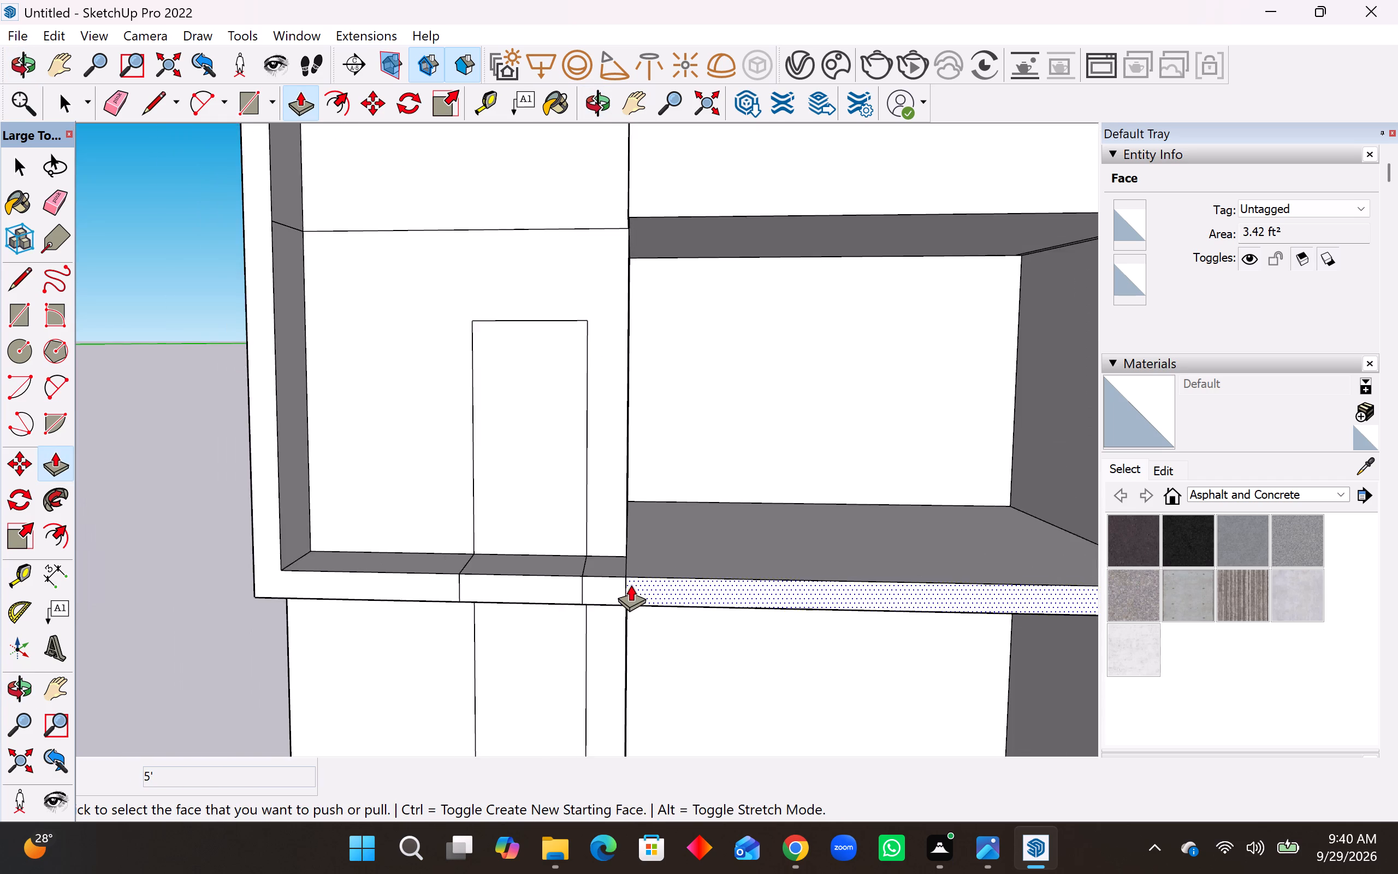
pyautogui.scroll(-6, 631, 584)
pyautogui.moveTo(622, 572); pyautogui.dragTo(859, 499, button='middle')
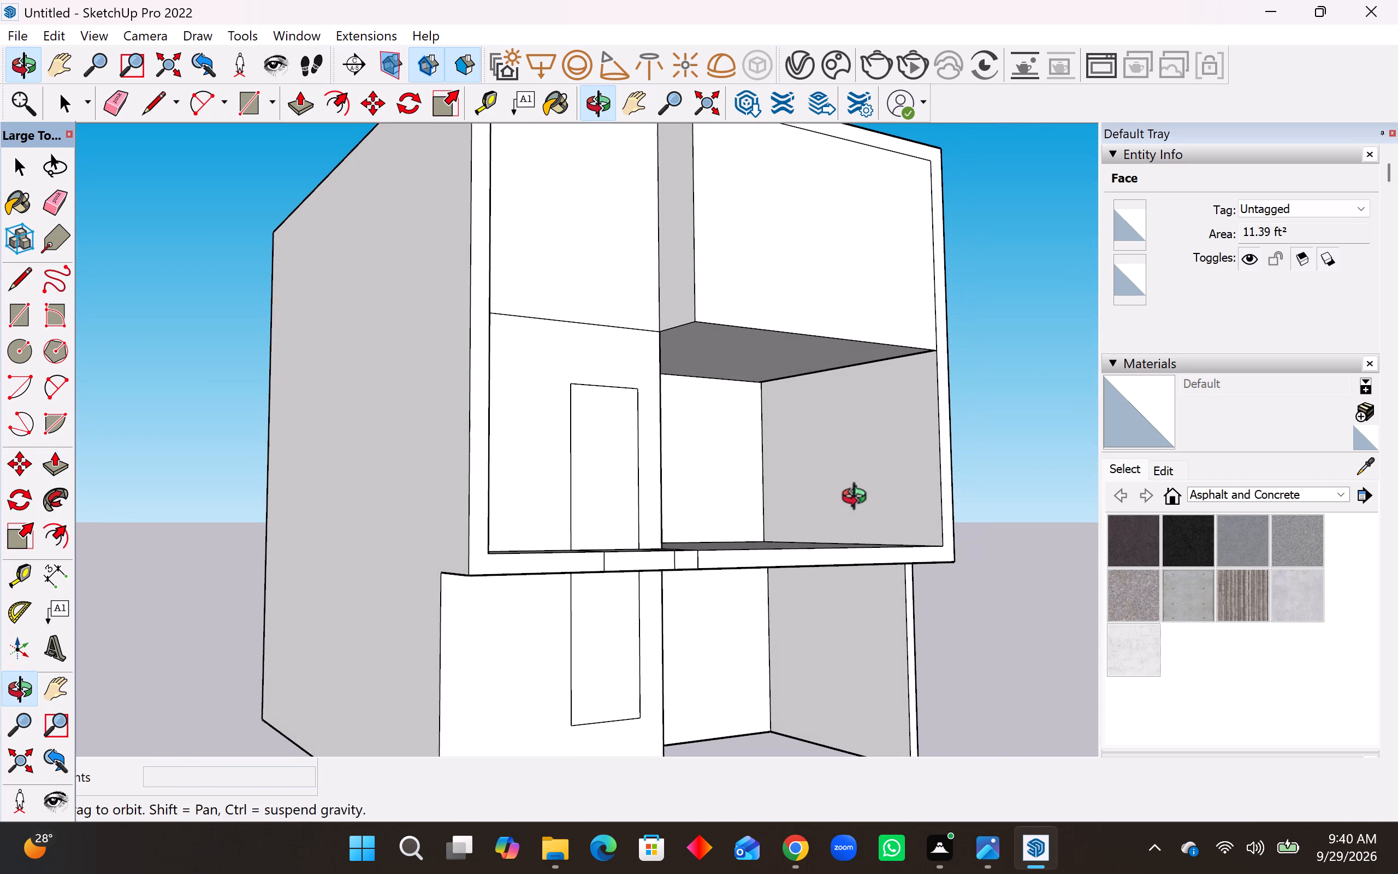
pyautogui.moveTo(859, 499); pyautogui.dragTo(826, 520, button='middle')
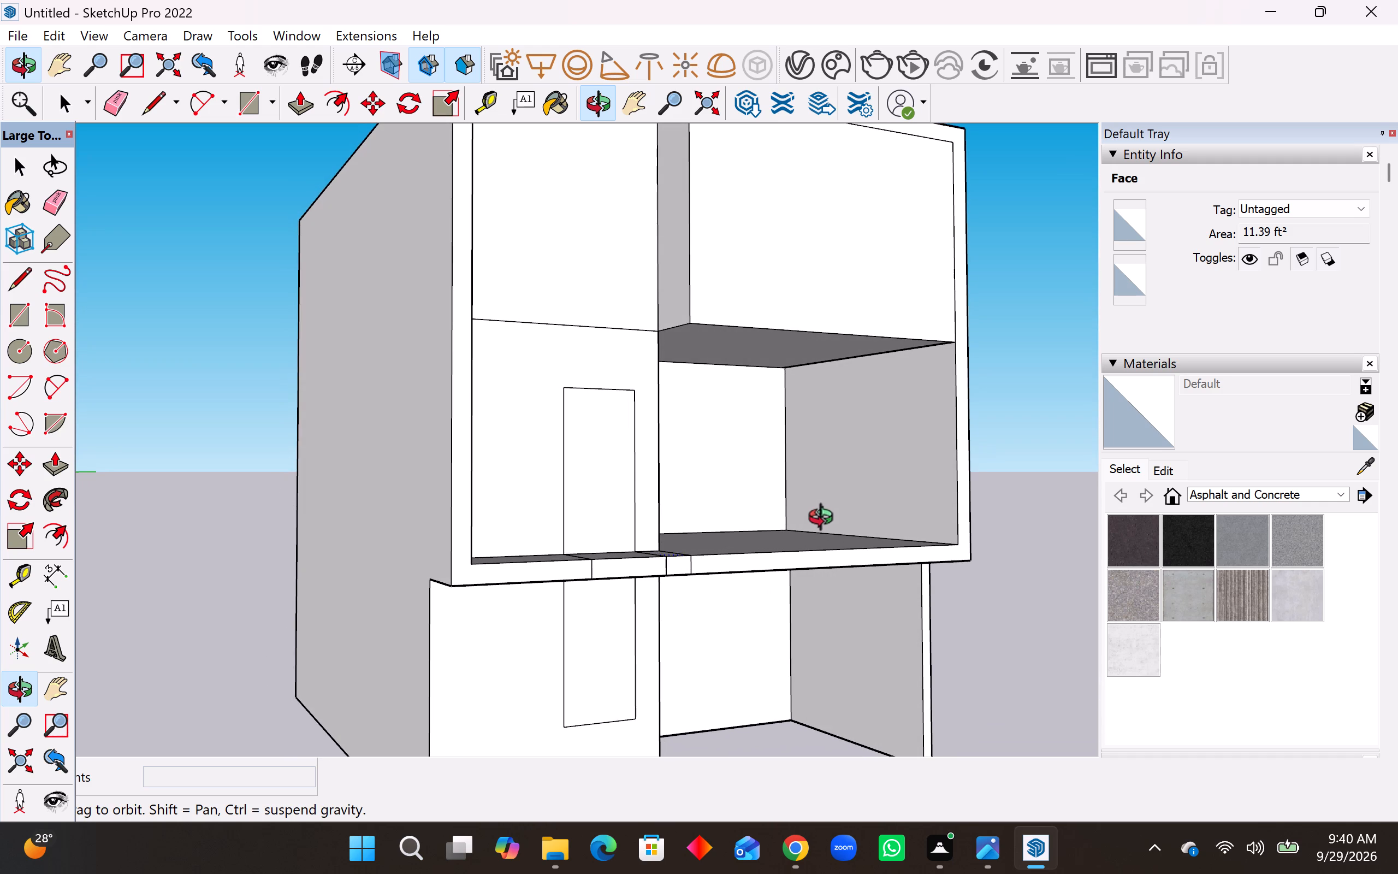
pyautogui.moveTo(826, 520); pyautogui.dragTo(670, 603, button='middle')
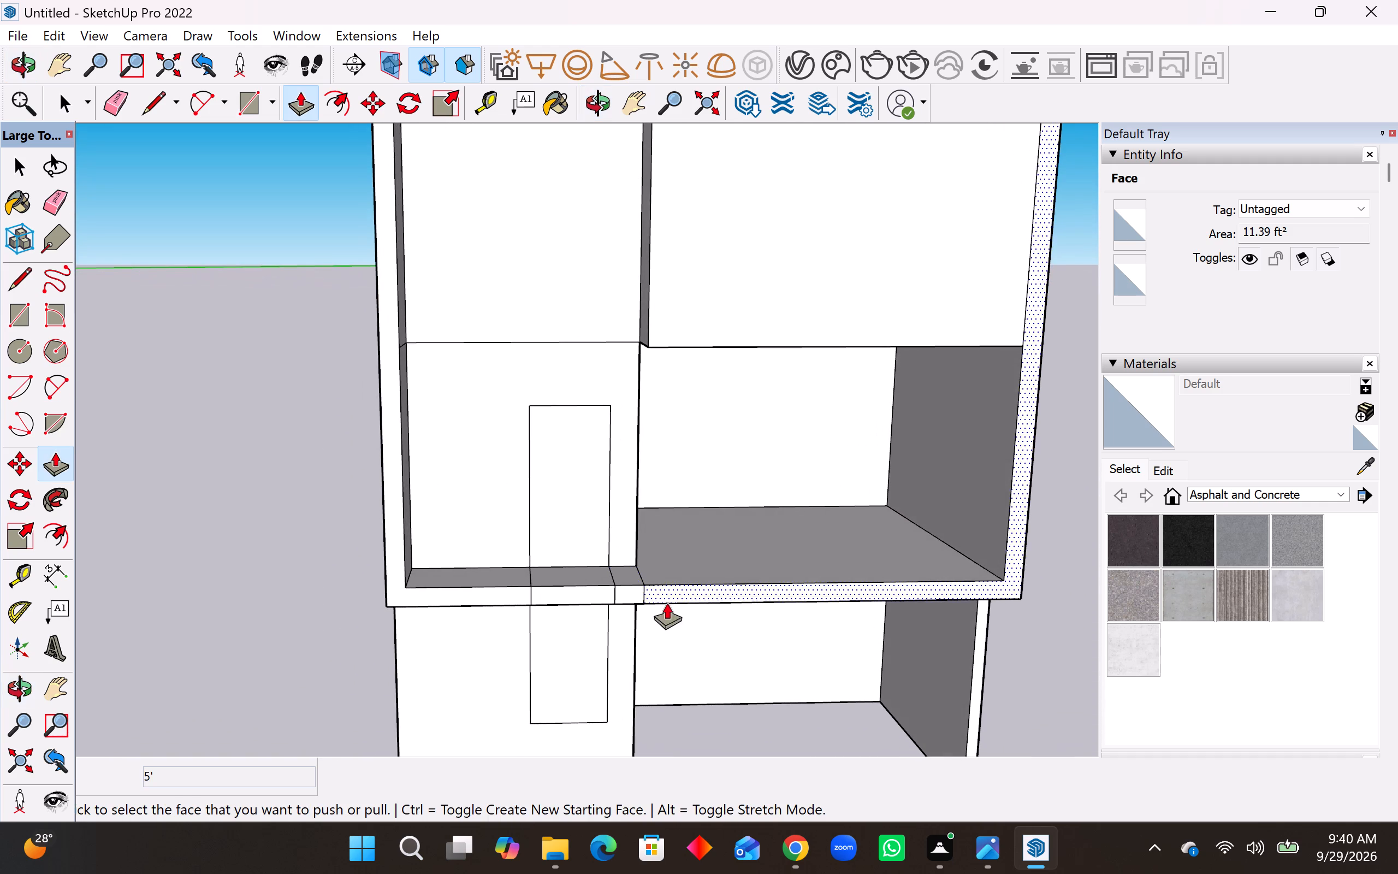
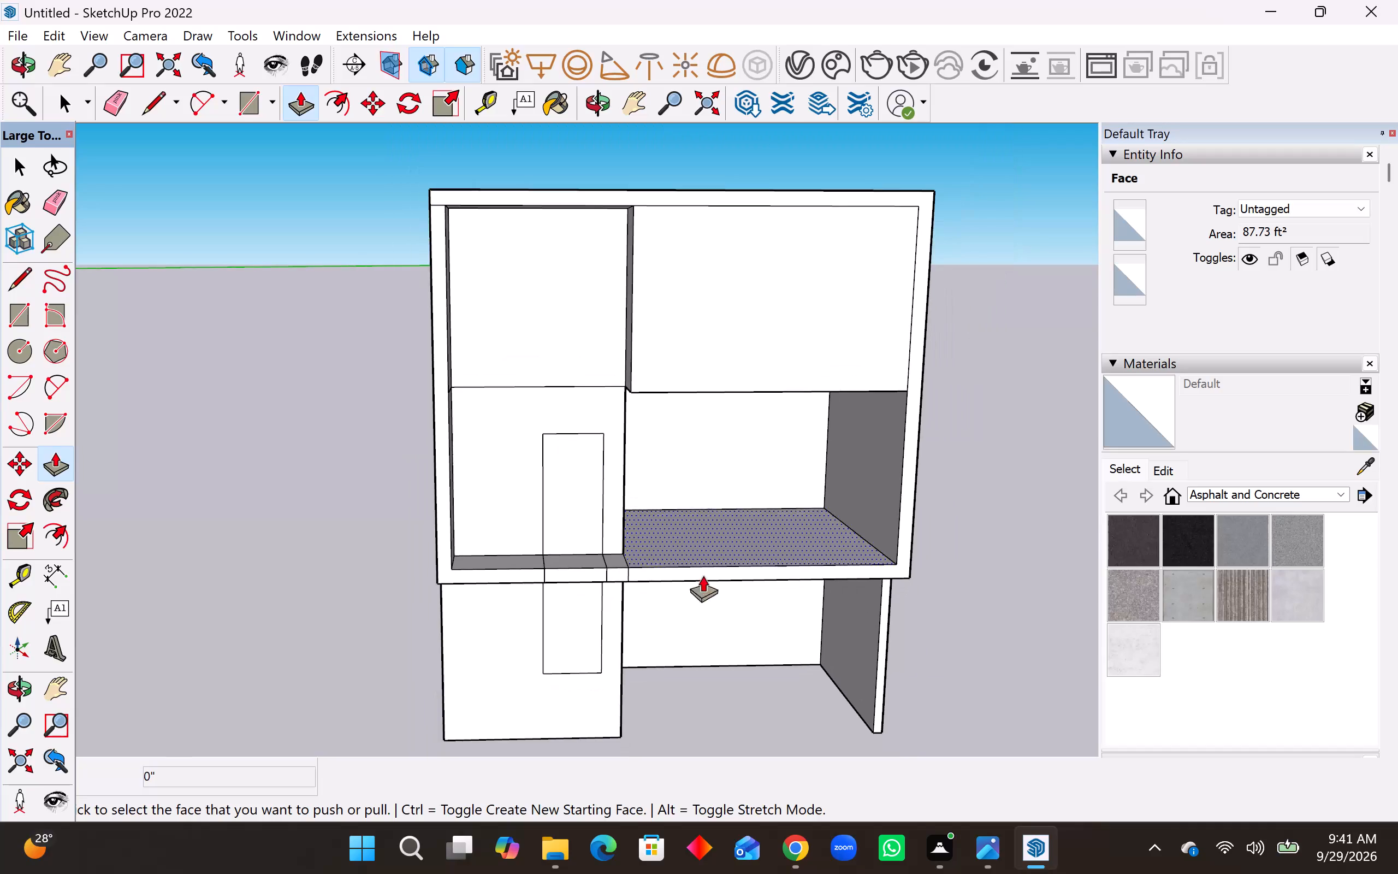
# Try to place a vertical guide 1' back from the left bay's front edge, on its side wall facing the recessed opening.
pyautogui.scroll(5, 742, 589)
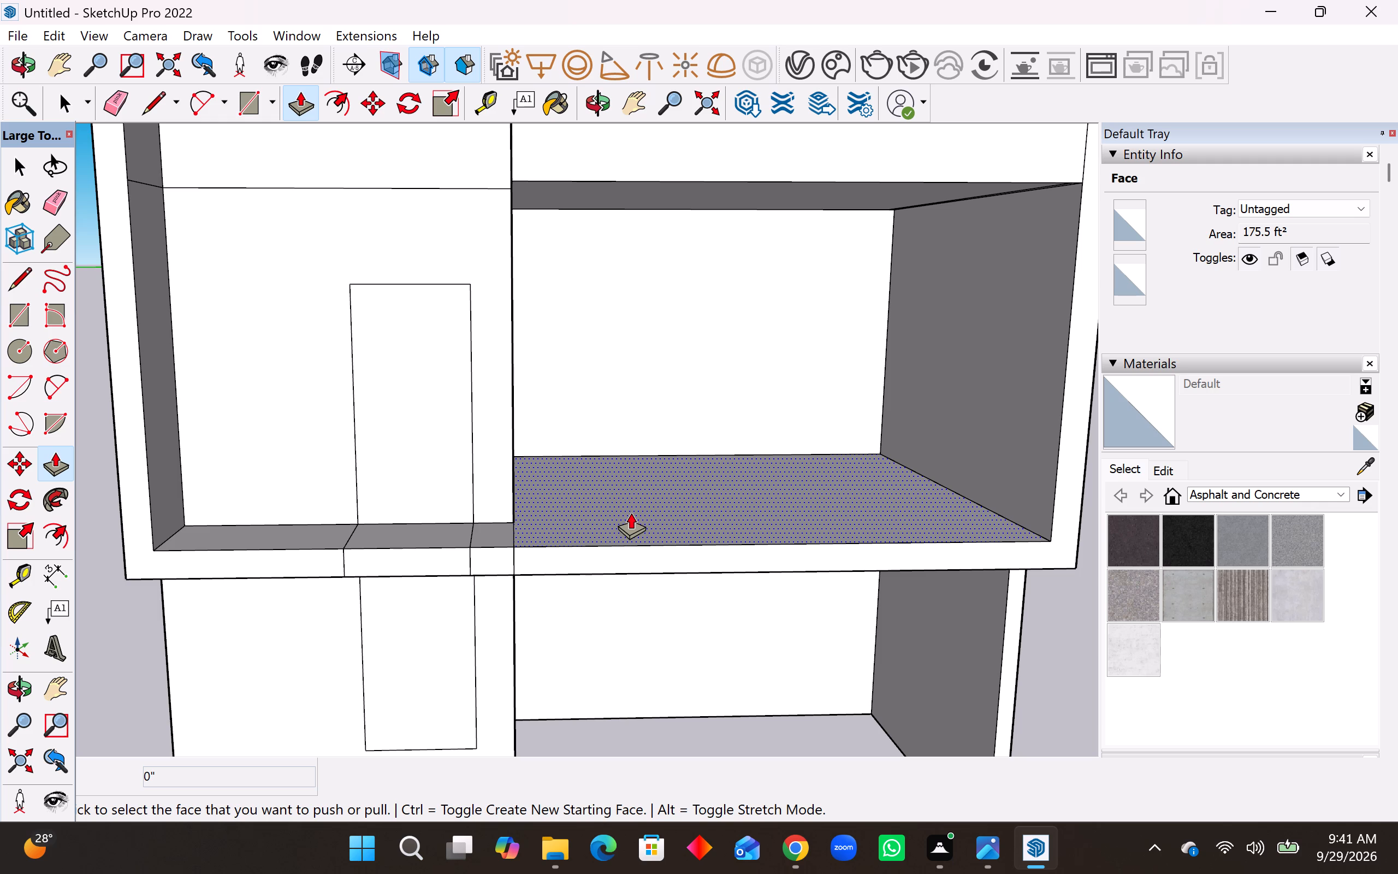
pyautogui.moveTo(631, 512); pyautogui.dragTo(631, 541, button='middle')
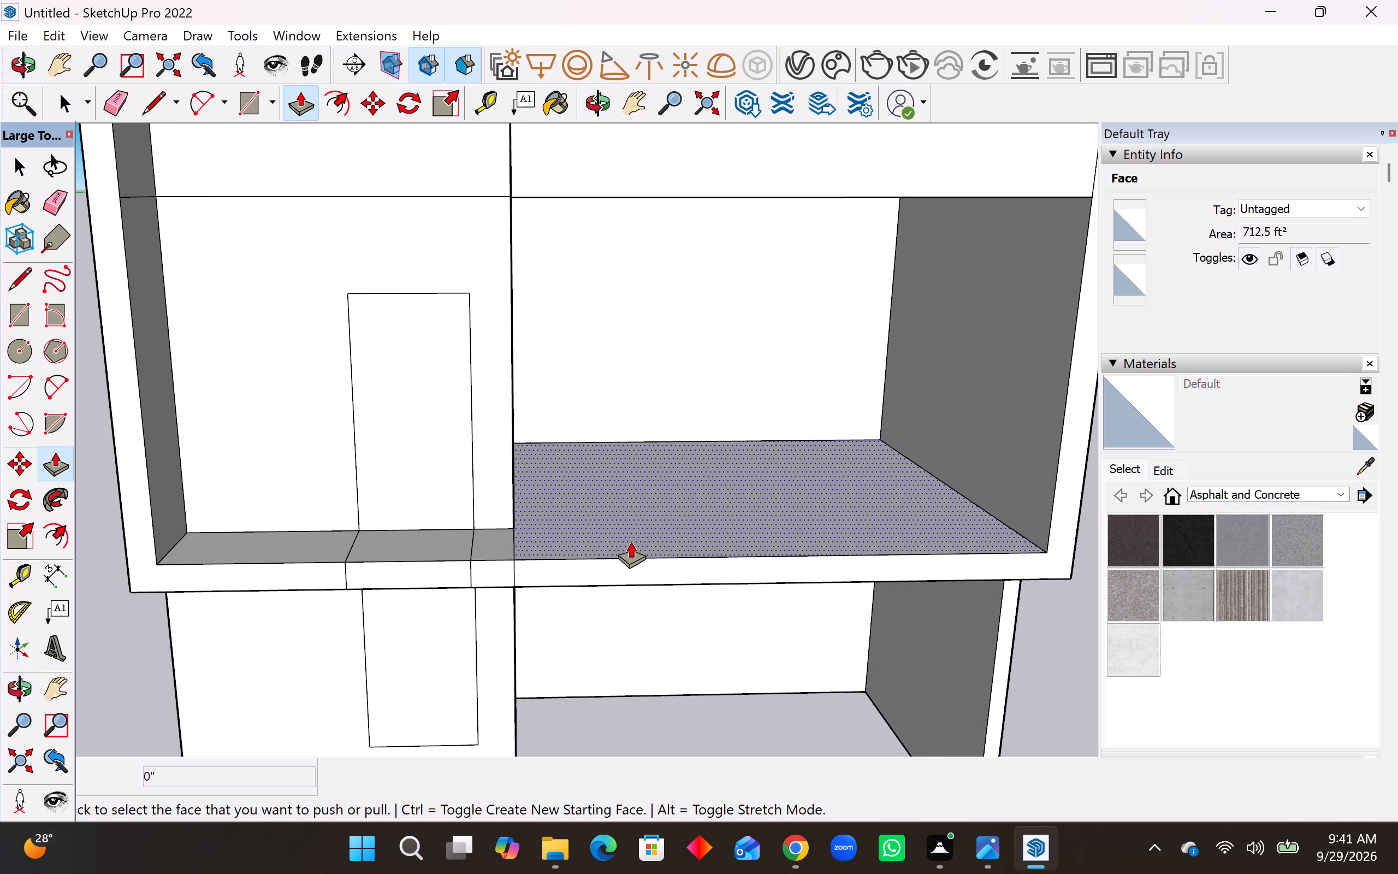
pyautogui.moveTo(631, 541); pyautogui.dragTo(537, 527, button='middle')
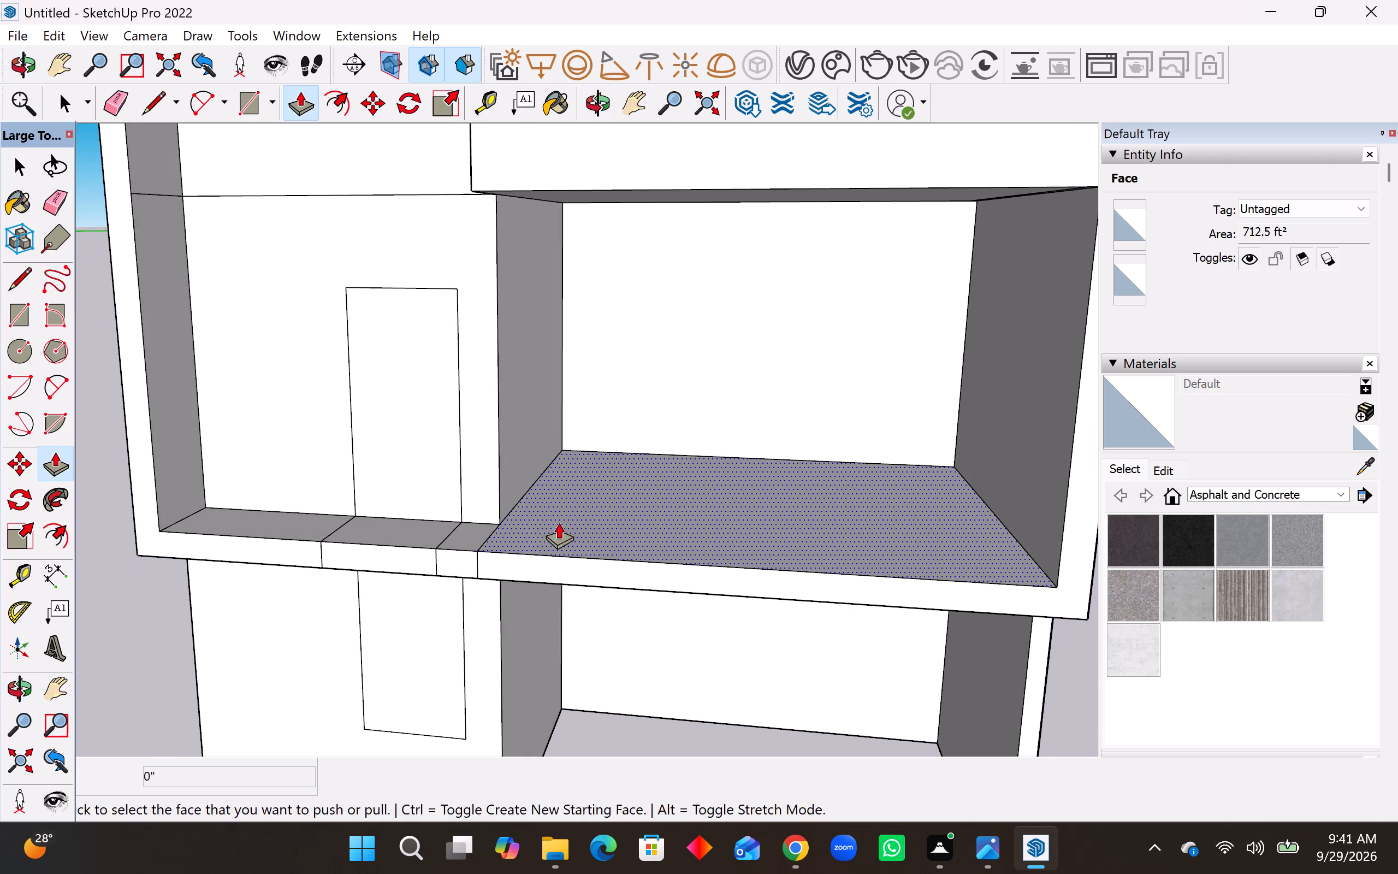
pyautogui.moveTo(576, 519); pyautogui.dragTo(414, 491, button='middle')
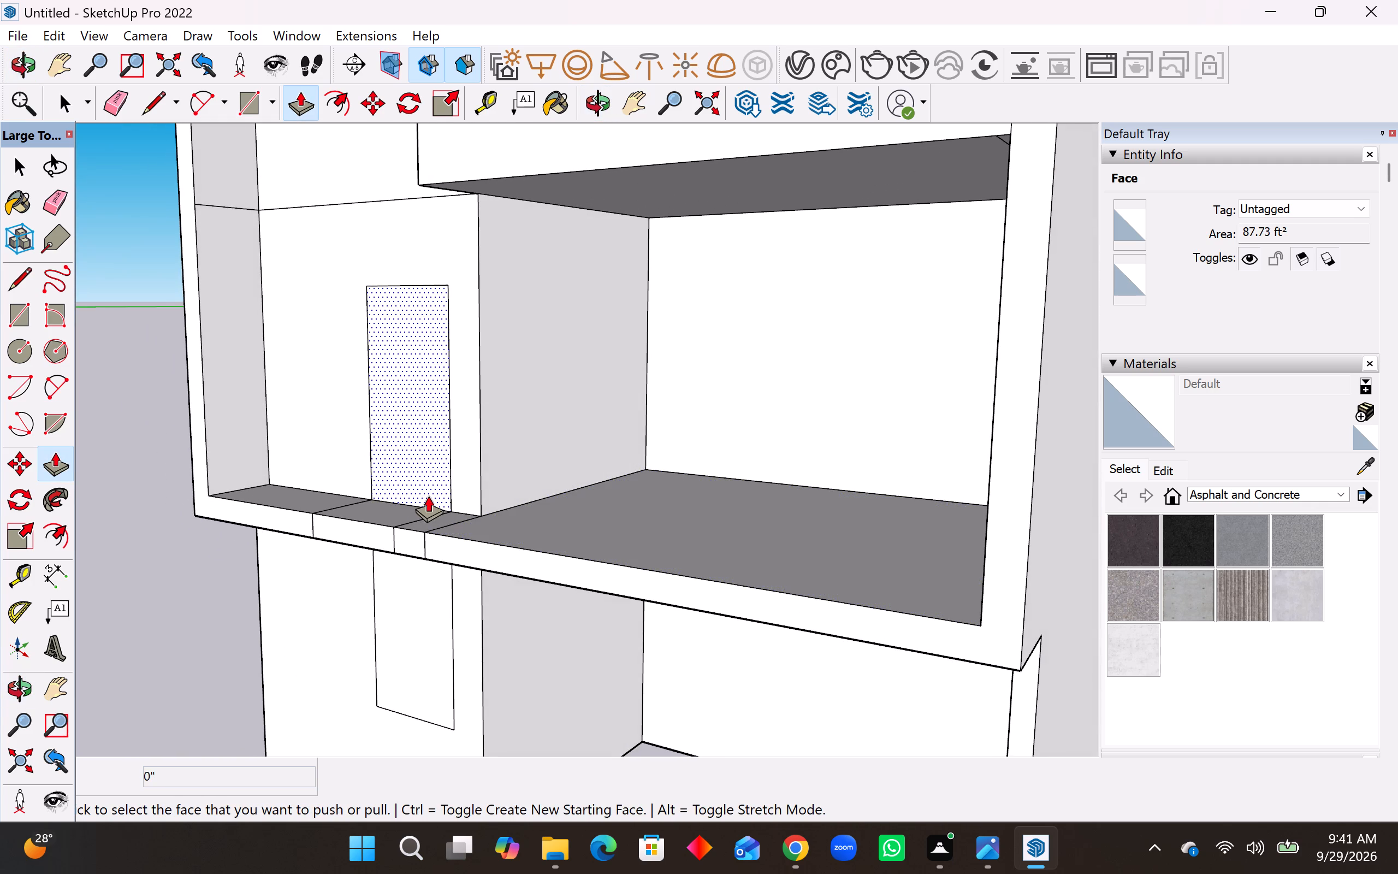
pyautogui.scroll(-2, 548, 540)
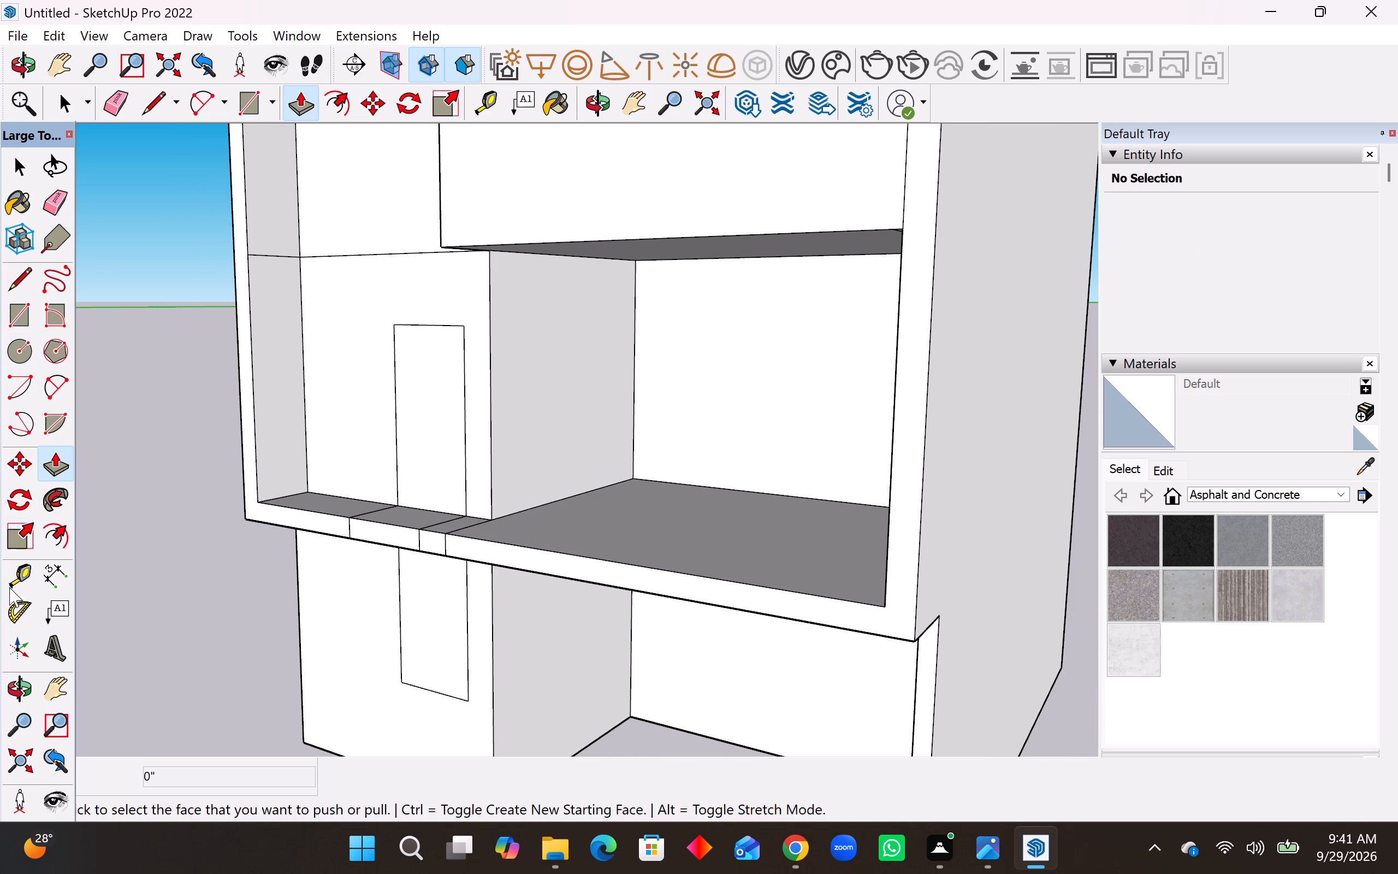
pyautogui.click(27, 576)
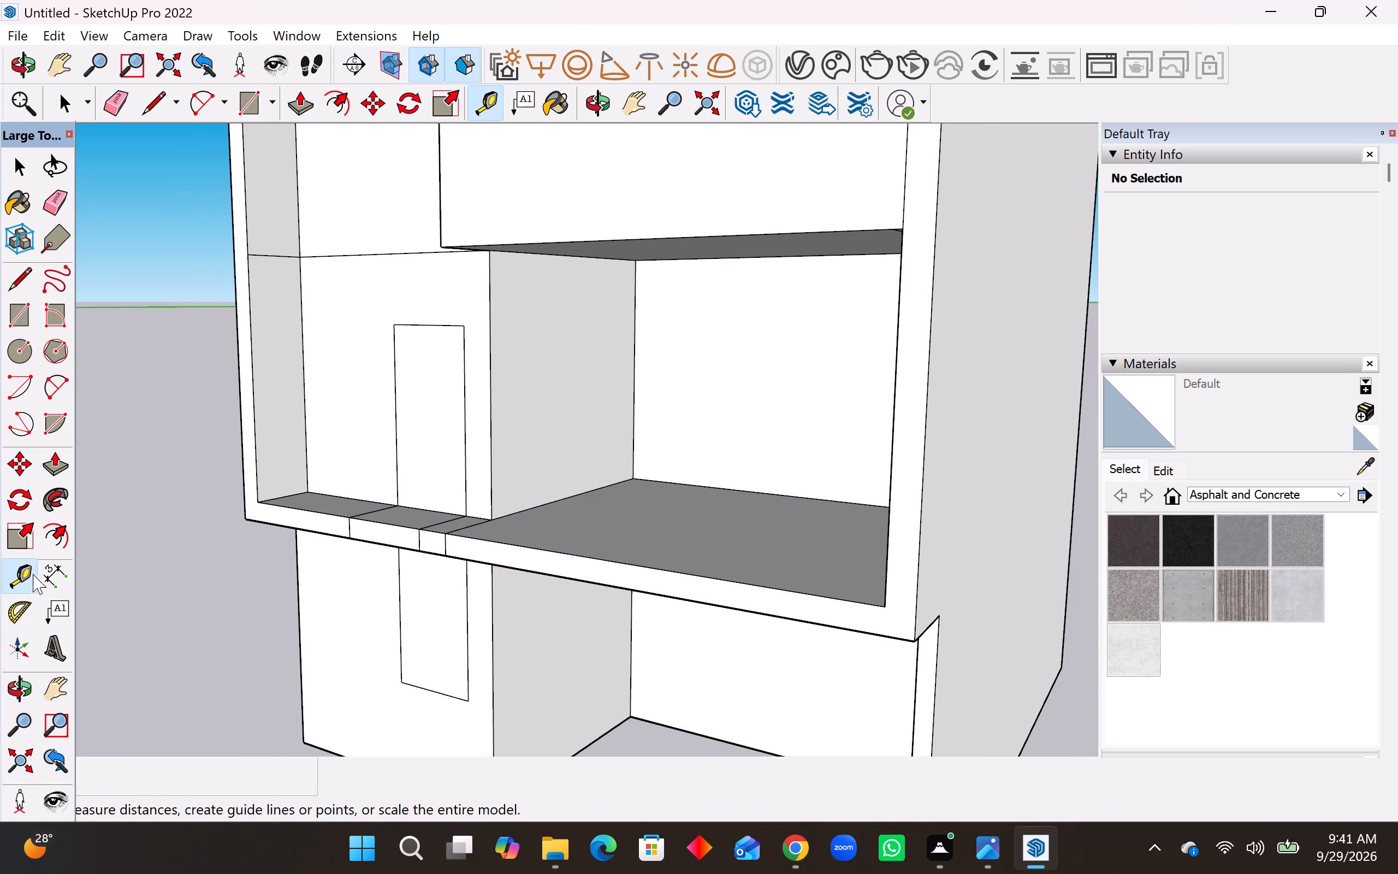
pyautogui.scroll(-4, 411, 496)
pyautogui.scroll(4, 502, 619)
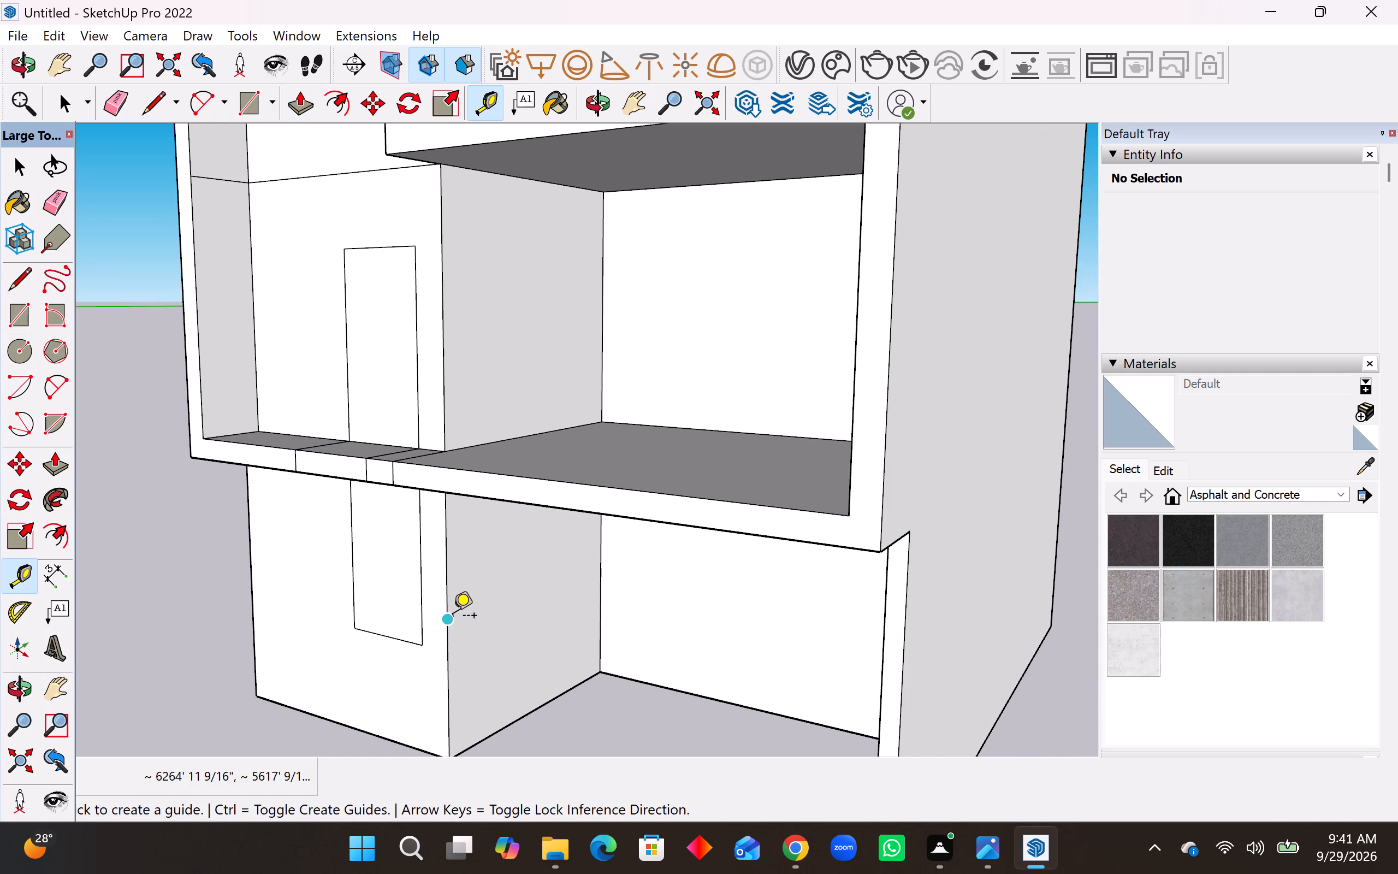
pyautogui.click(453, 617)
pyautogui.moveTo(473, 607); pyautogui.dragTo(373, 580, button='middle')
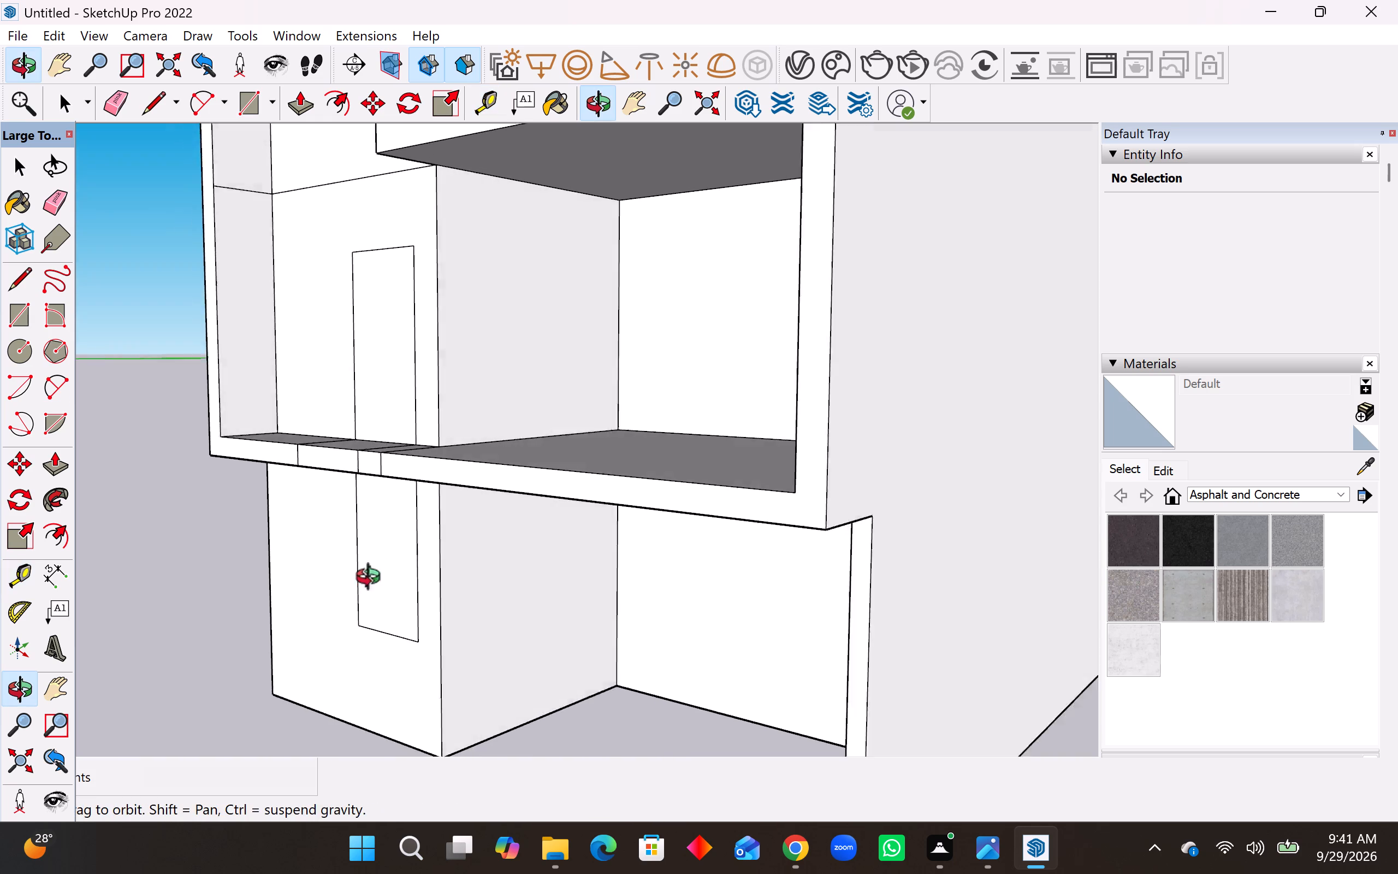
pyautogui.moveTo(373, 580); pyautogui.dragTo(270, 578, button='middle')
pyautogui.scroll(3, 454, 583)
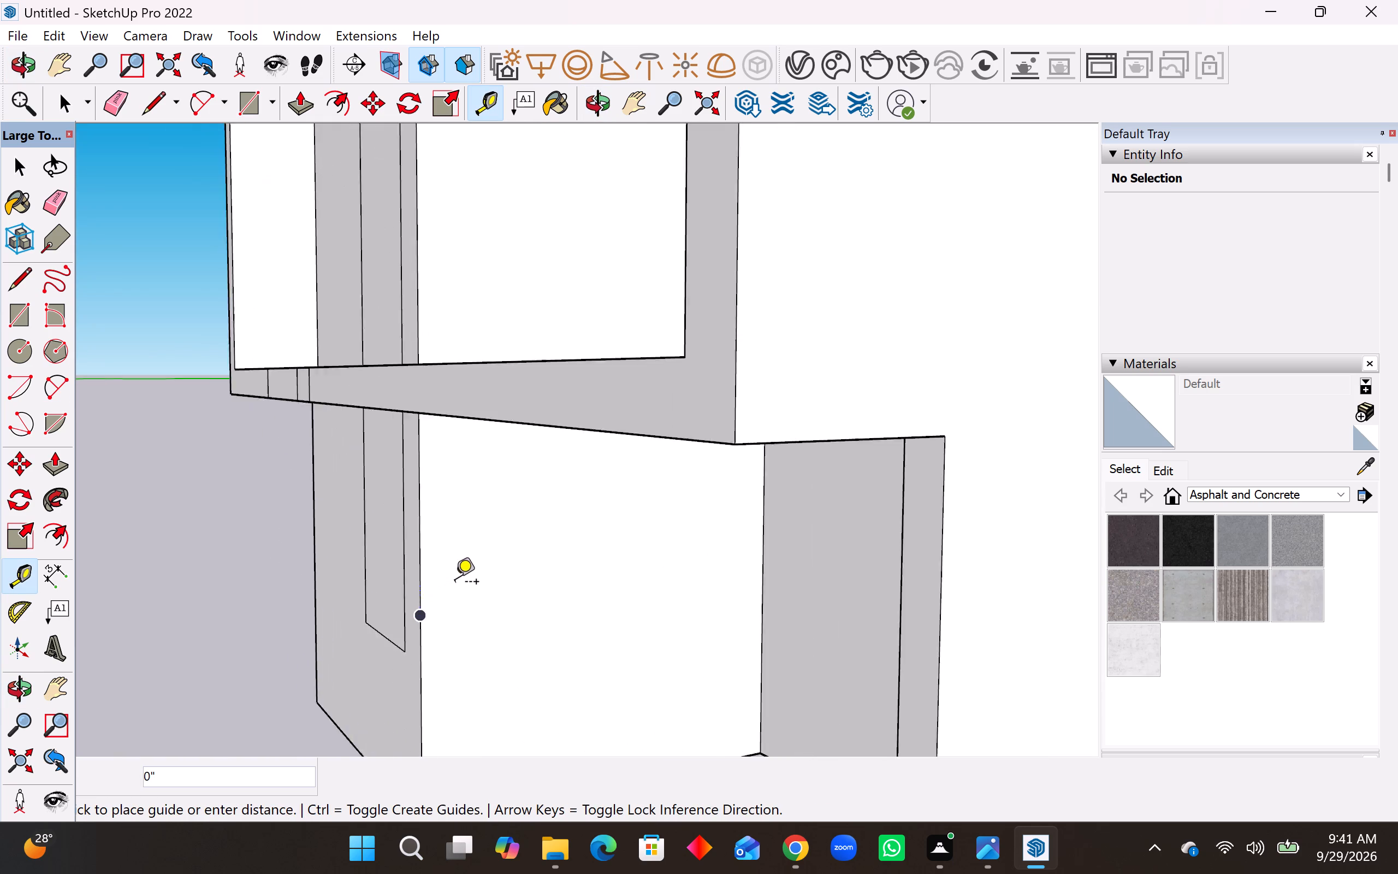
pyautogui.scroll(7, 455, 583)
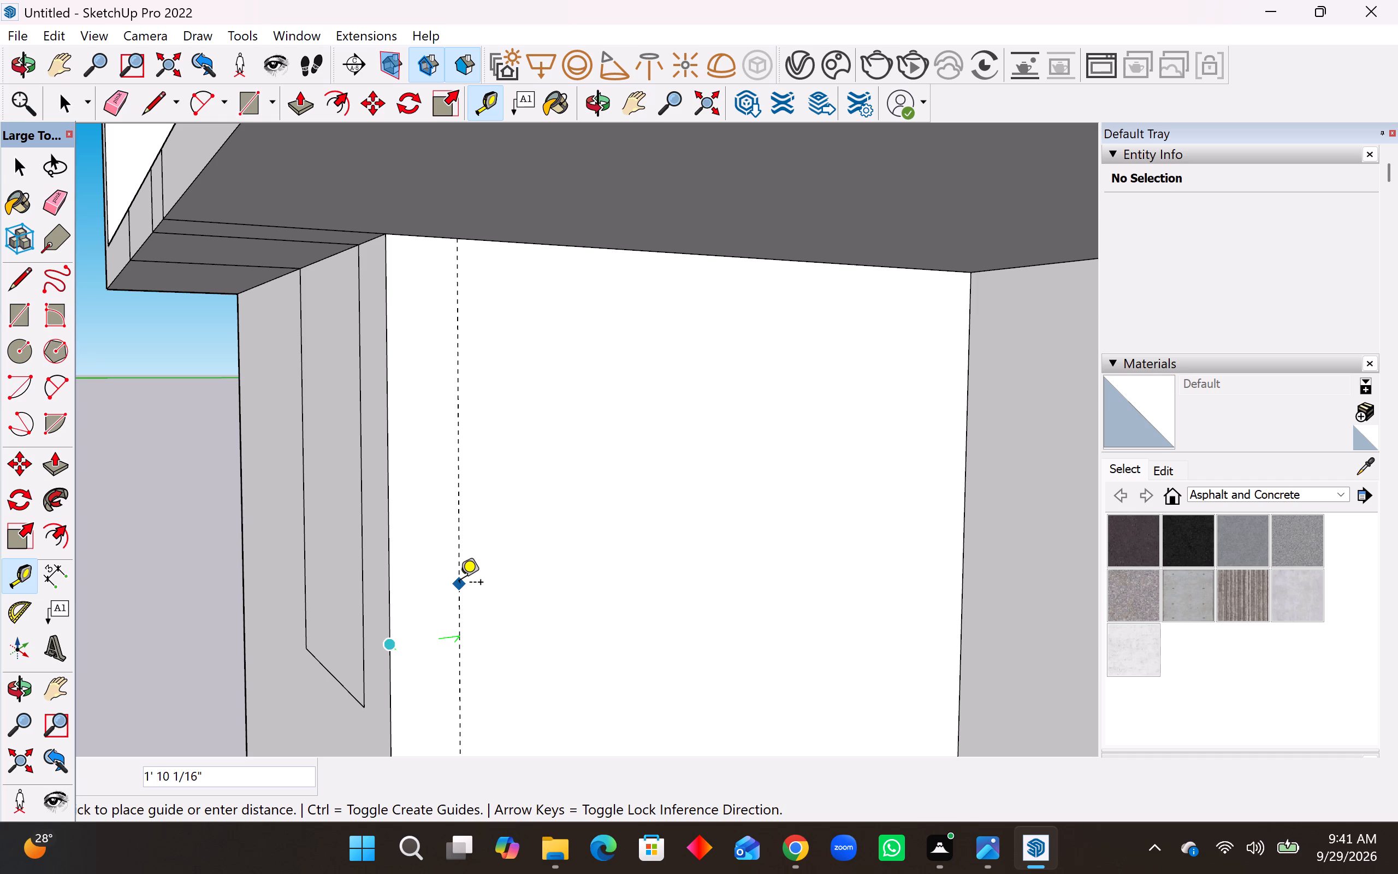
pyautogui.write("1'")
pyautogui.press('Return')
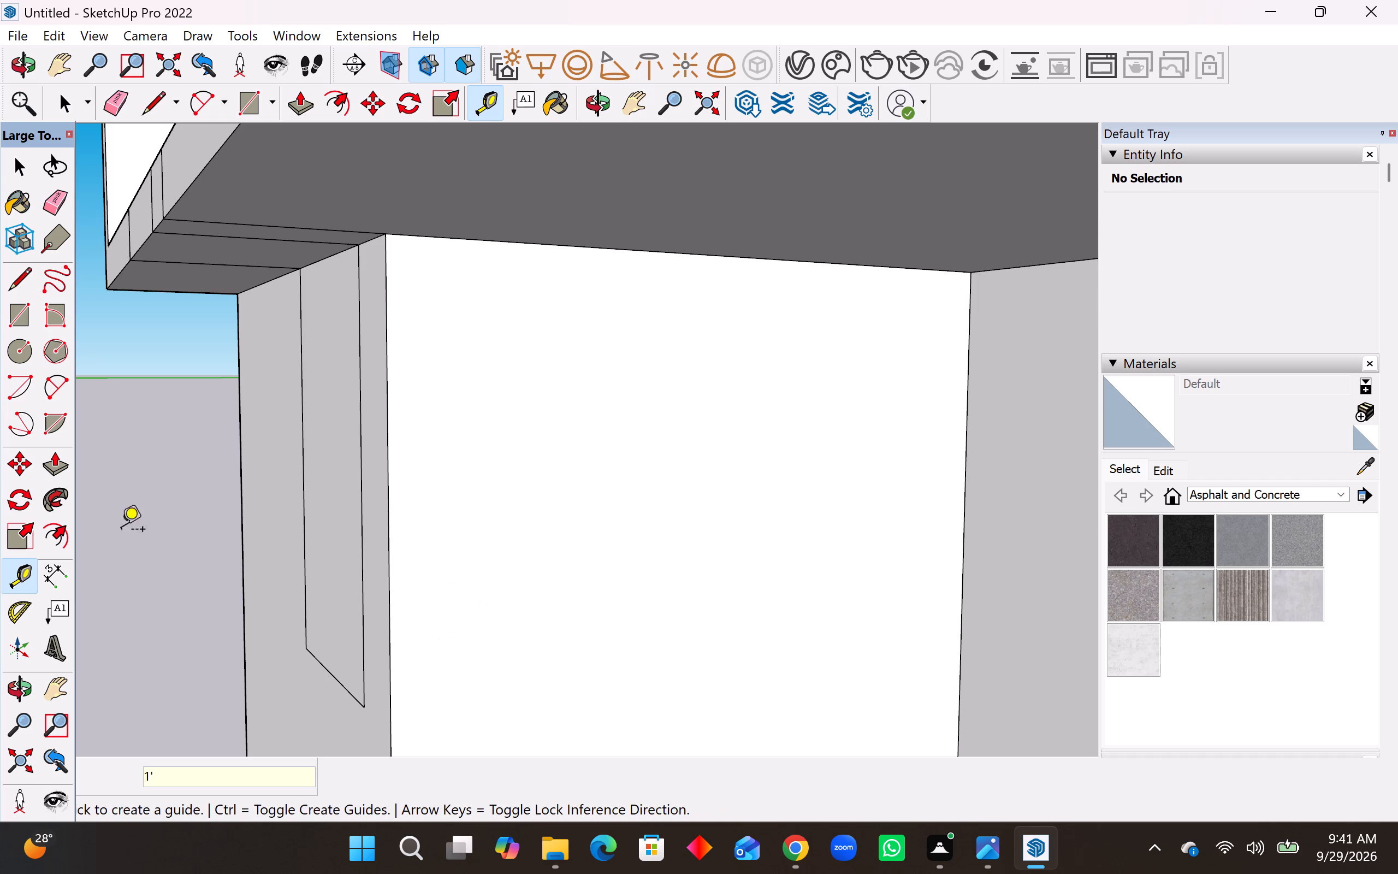
# Place a vertical guide 1' back from the left bay's front edge, on the side wall facing the ground-floor opening.
pyautogui.click(394, 594)
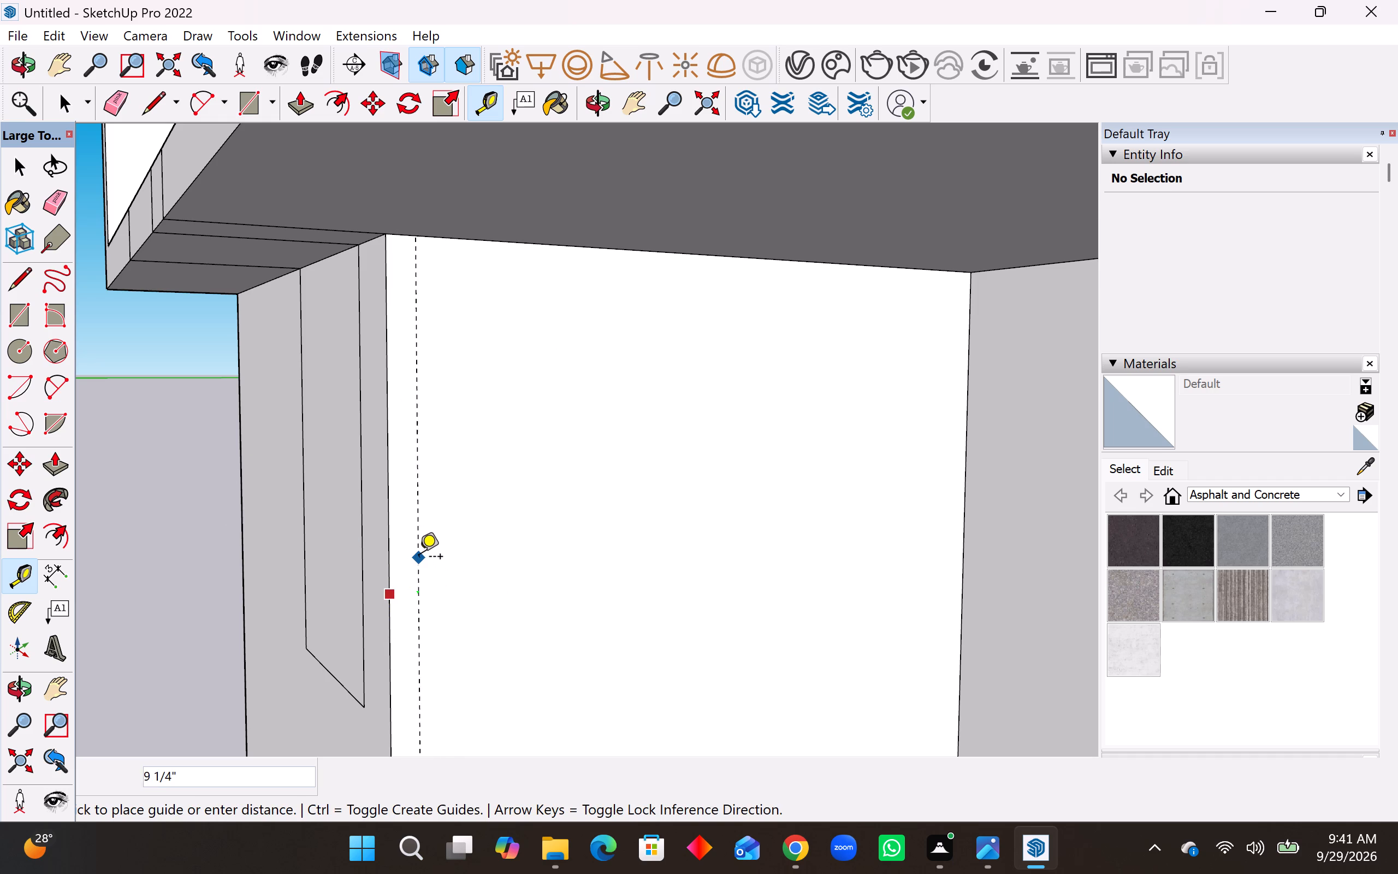
pyautogui.moveTo(419, 558); pyautogui.dragTo(443, 647, button='middle')
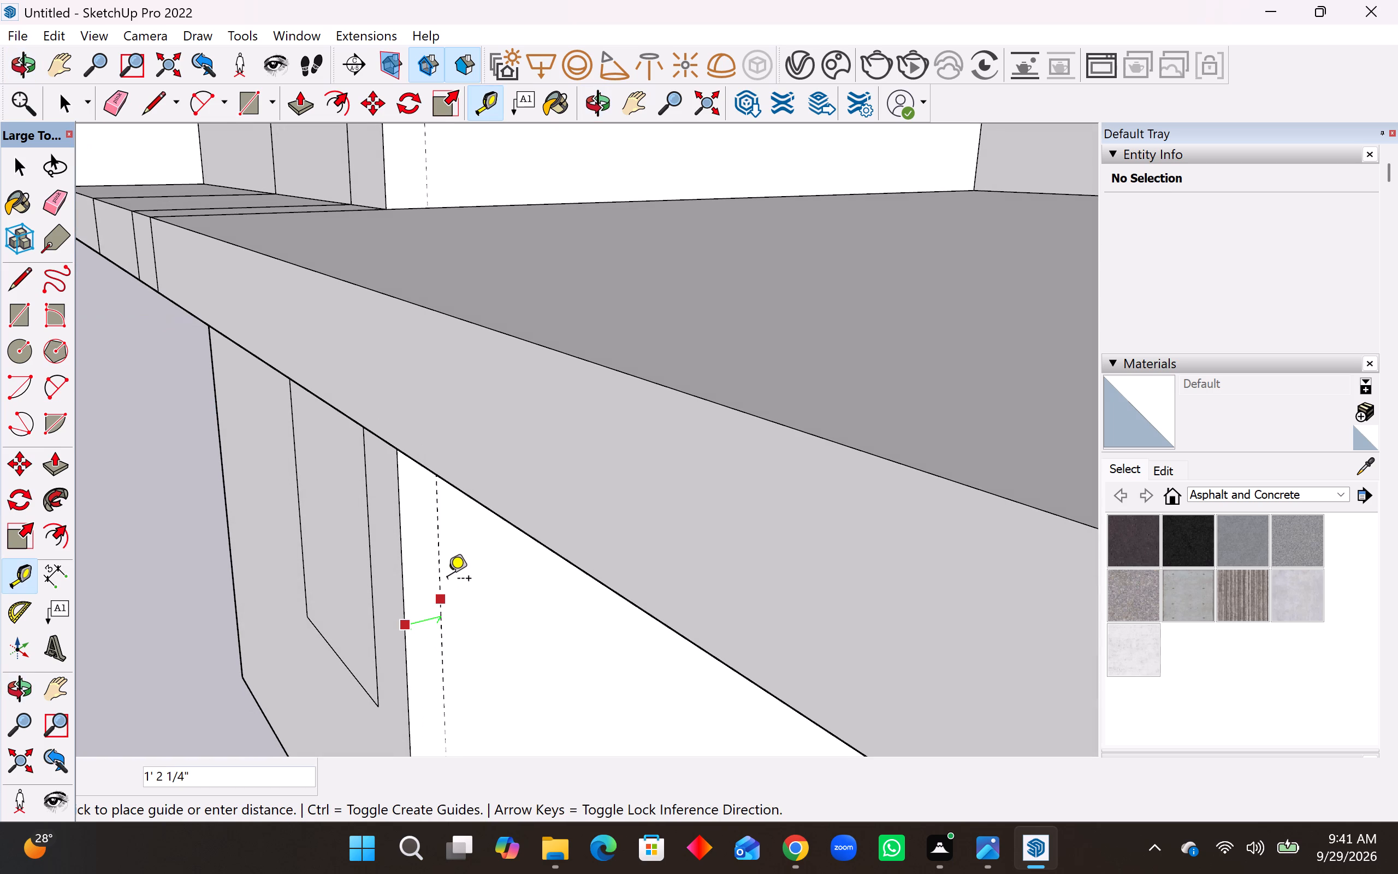
pyautogui.write("1'")
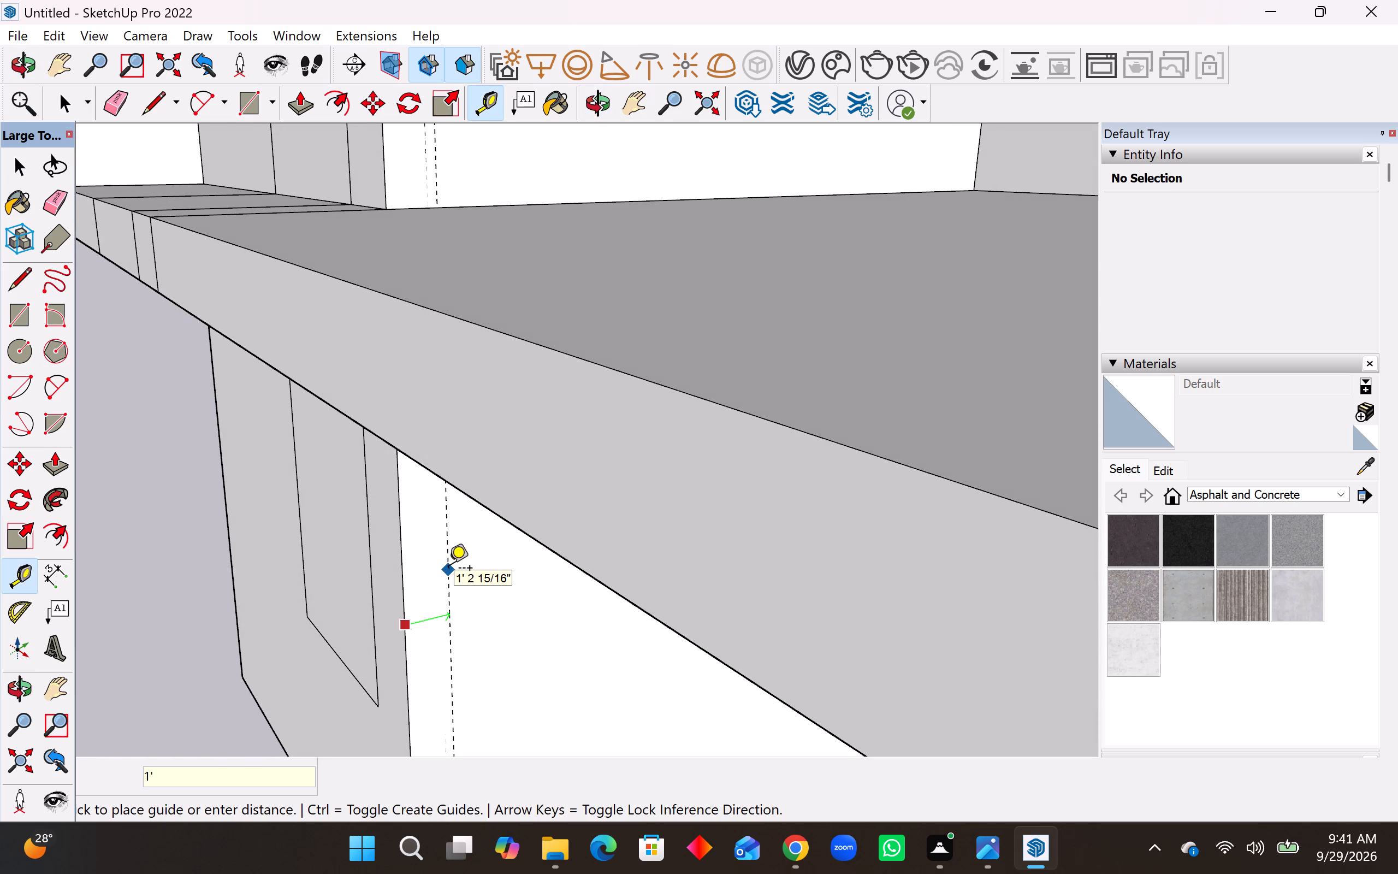
pyautogui.press('Return')
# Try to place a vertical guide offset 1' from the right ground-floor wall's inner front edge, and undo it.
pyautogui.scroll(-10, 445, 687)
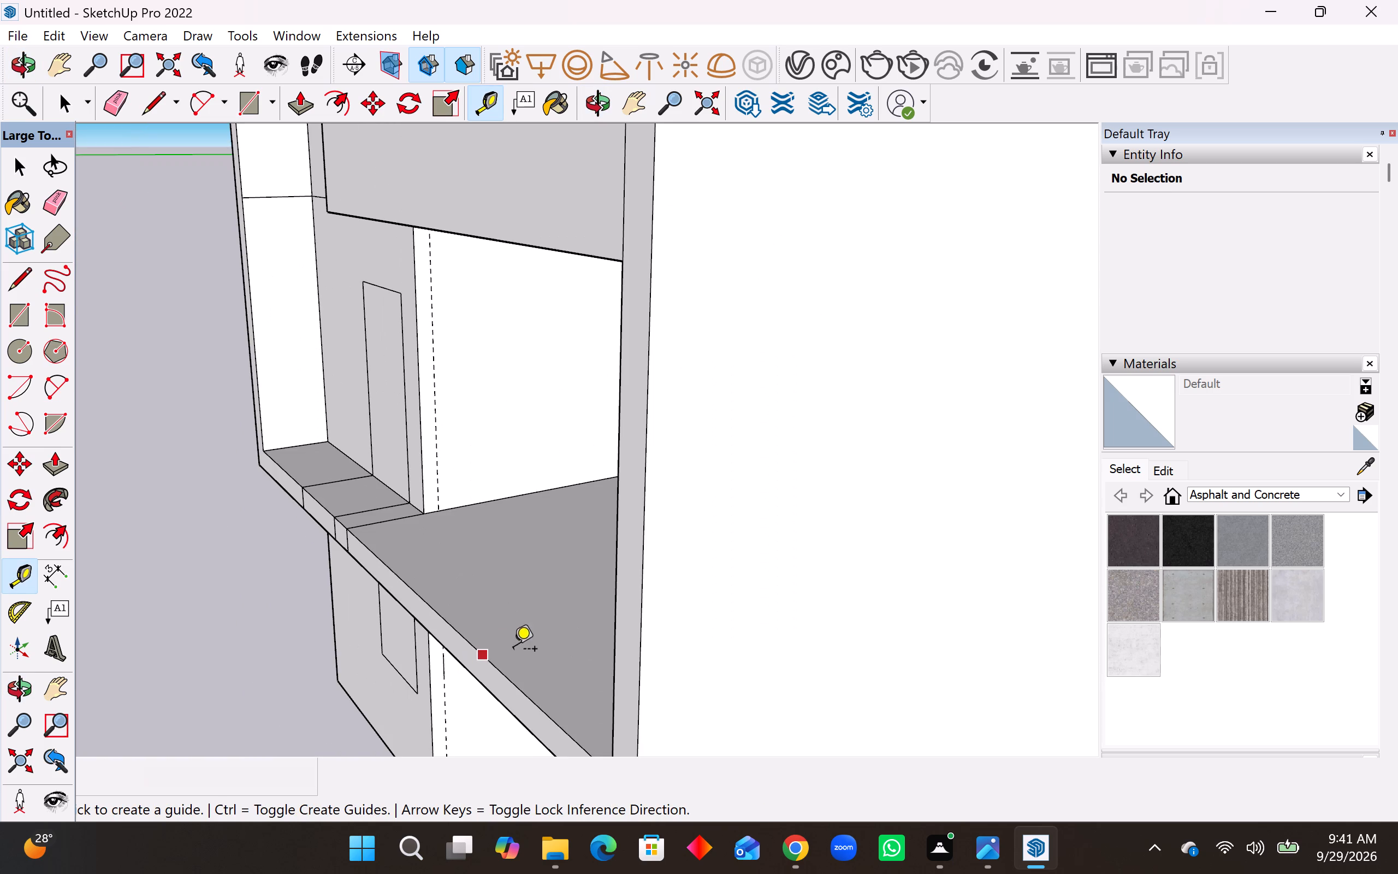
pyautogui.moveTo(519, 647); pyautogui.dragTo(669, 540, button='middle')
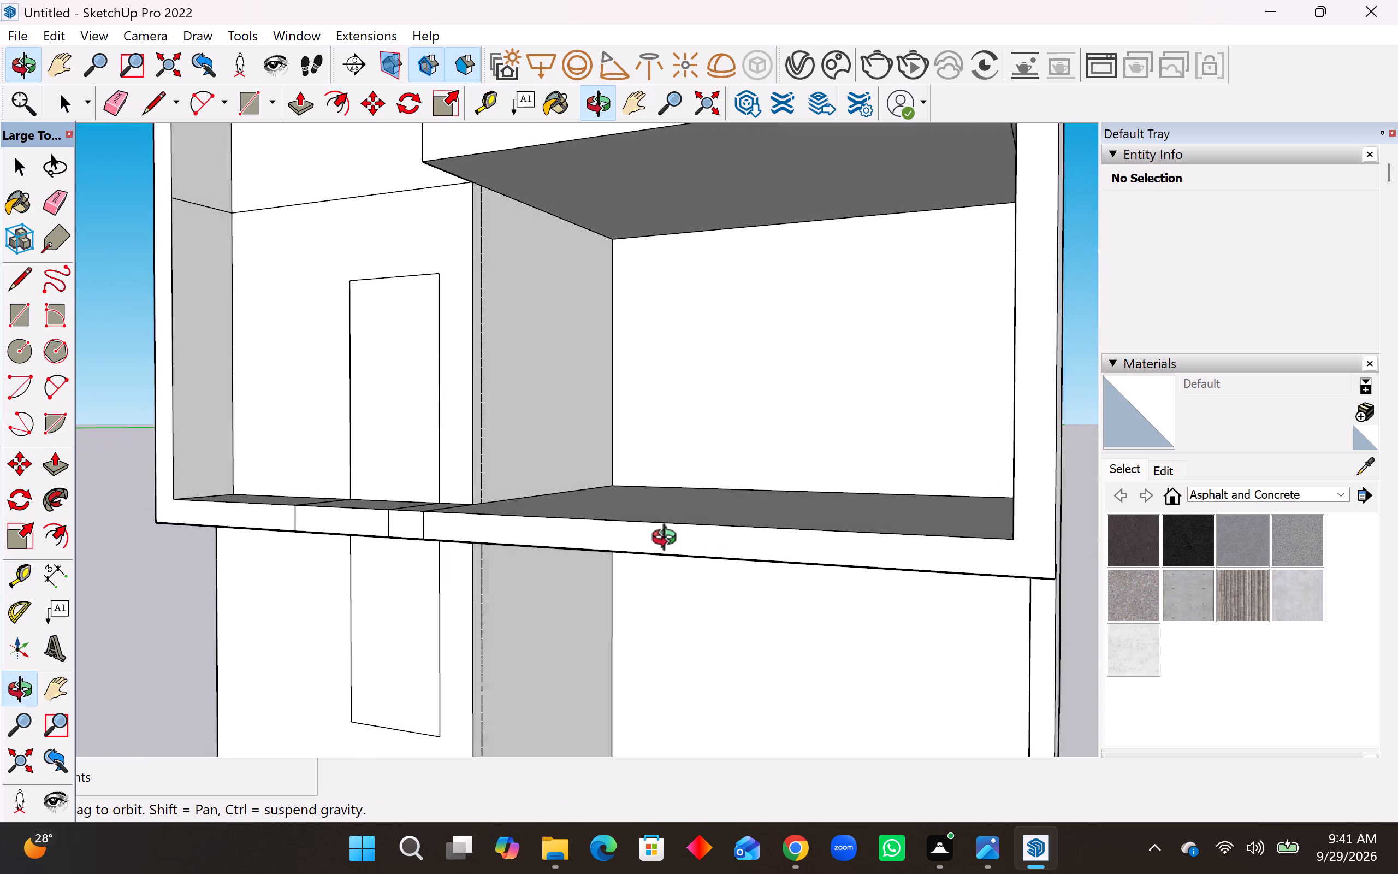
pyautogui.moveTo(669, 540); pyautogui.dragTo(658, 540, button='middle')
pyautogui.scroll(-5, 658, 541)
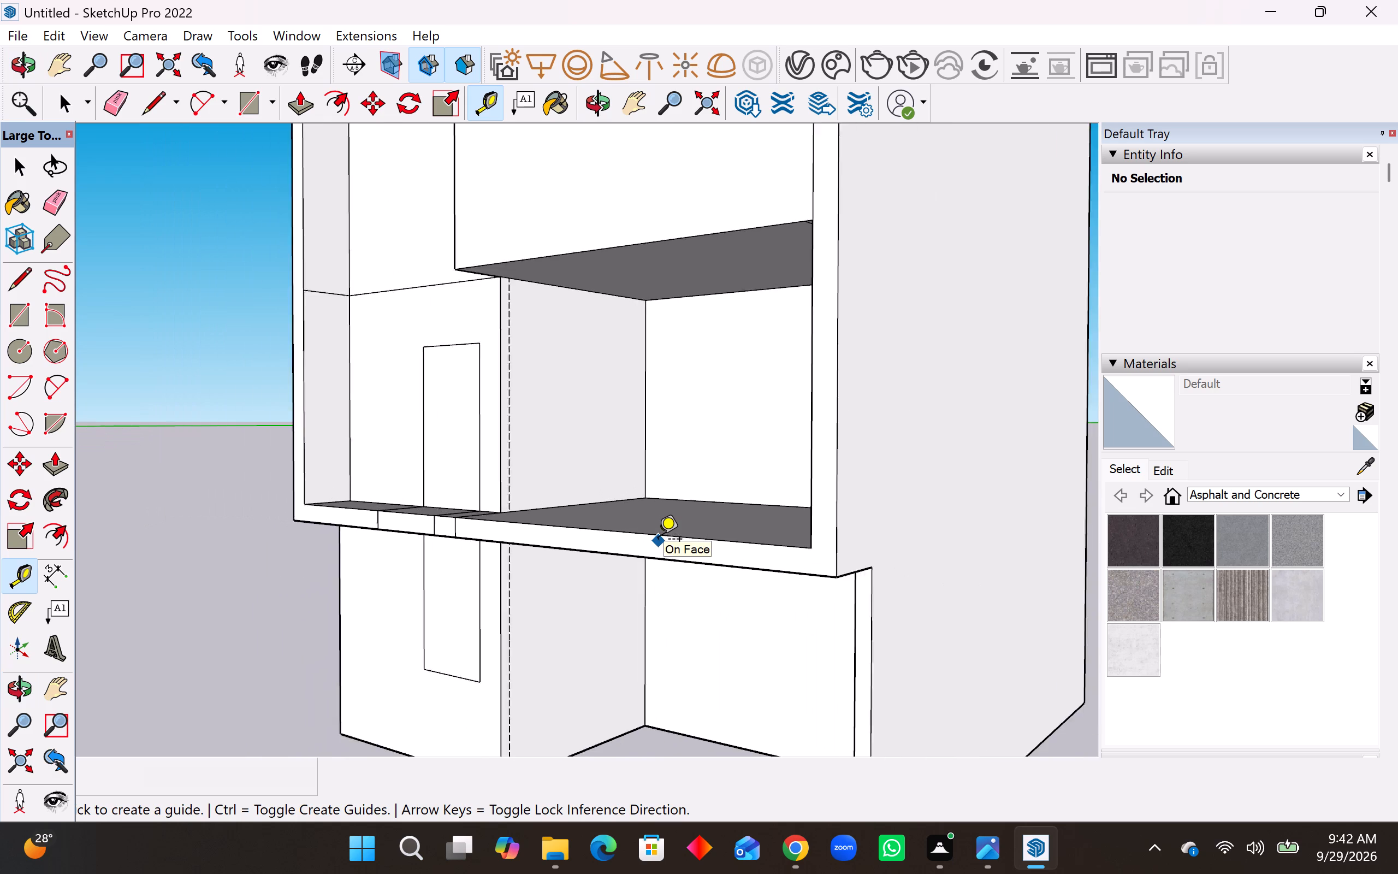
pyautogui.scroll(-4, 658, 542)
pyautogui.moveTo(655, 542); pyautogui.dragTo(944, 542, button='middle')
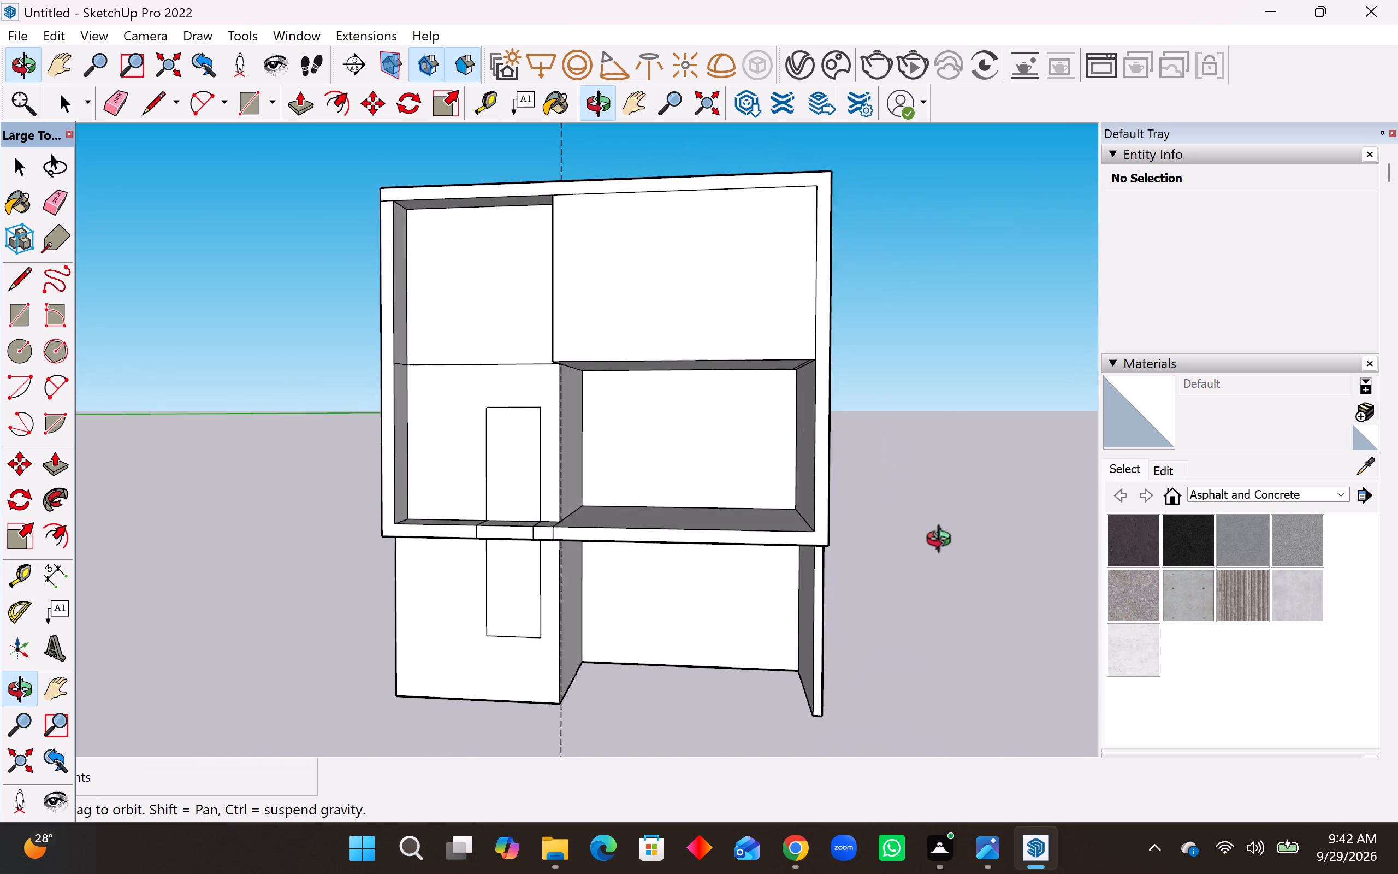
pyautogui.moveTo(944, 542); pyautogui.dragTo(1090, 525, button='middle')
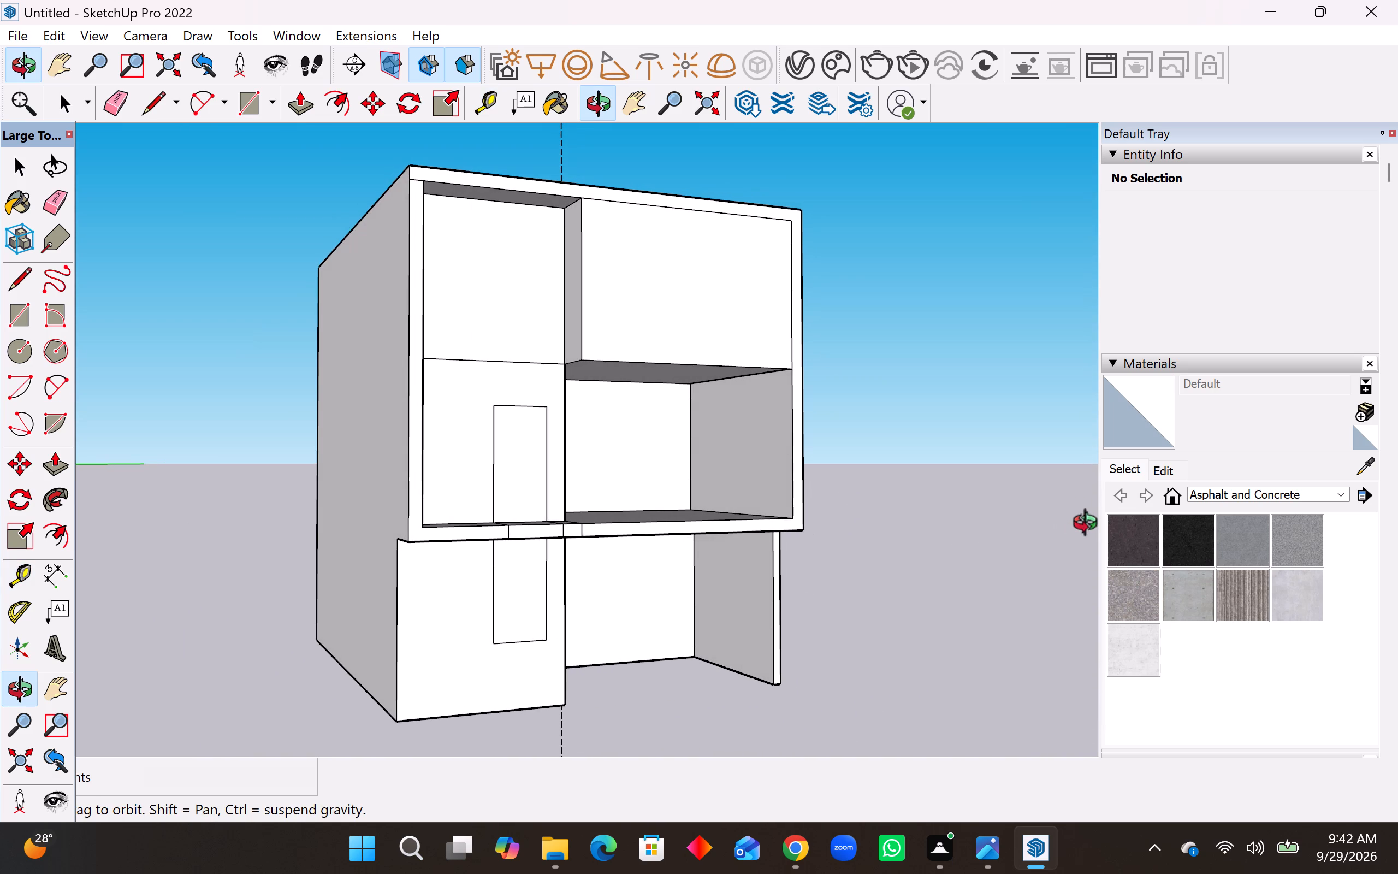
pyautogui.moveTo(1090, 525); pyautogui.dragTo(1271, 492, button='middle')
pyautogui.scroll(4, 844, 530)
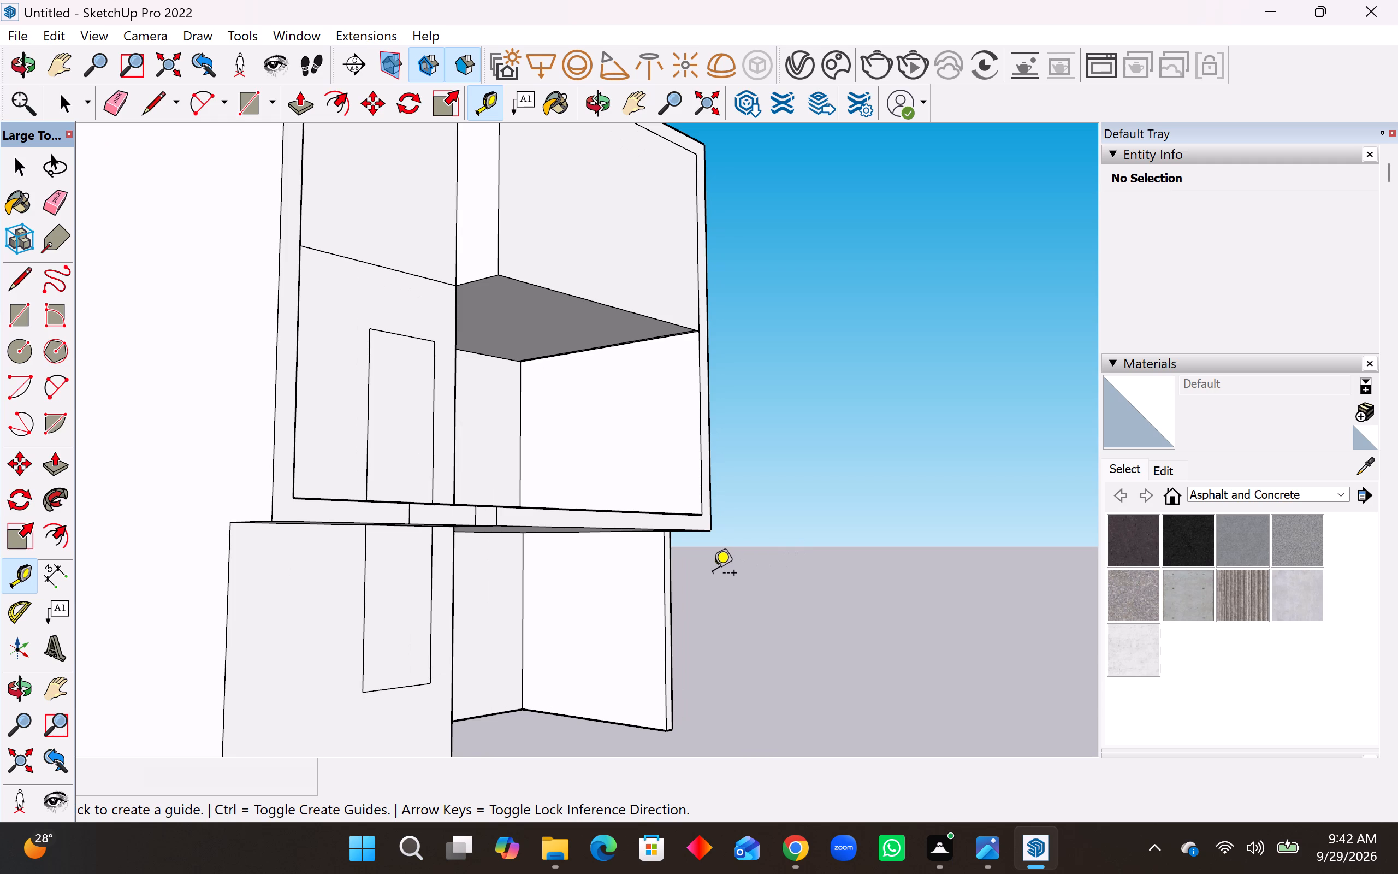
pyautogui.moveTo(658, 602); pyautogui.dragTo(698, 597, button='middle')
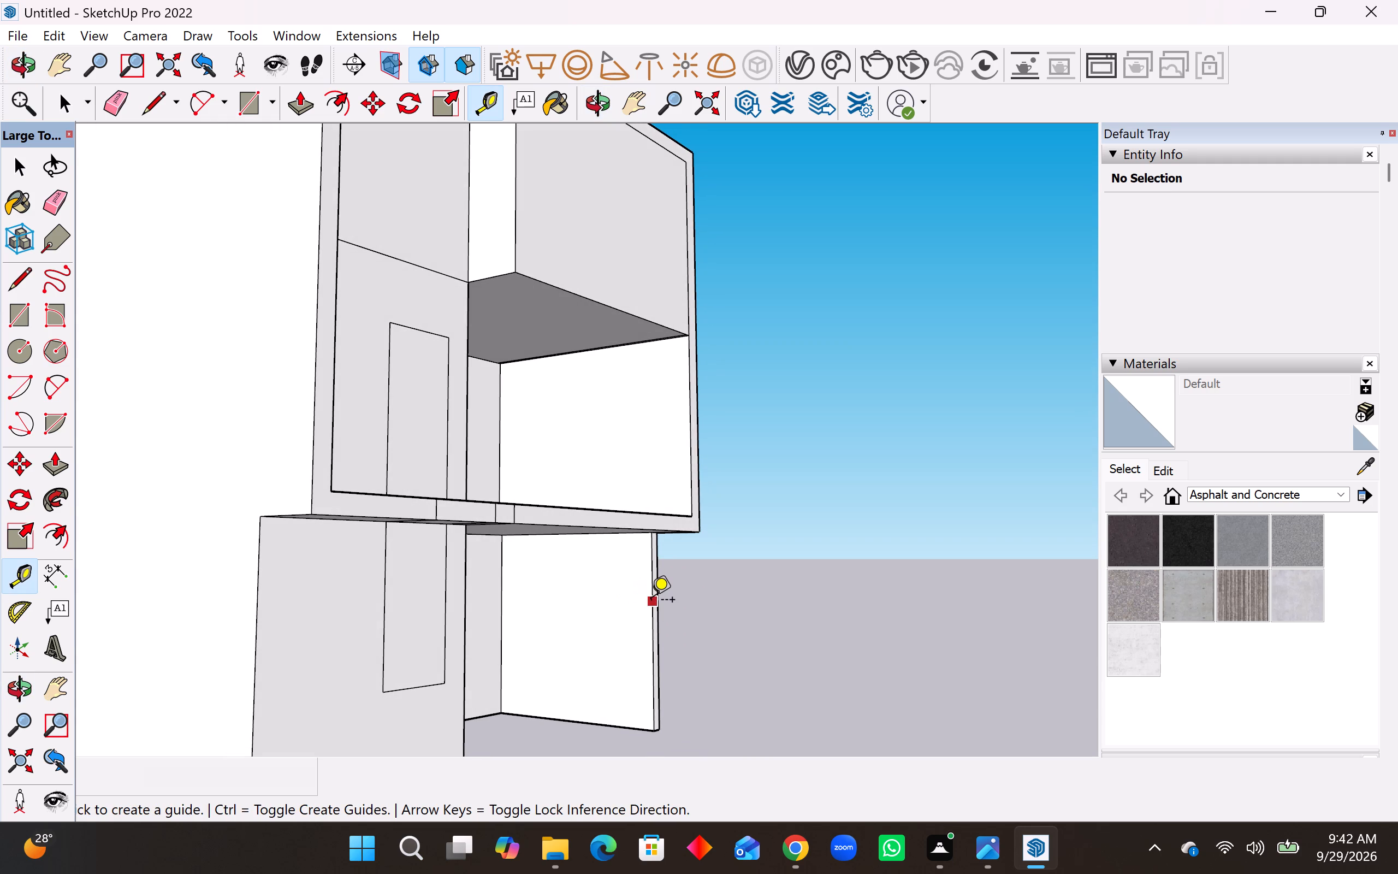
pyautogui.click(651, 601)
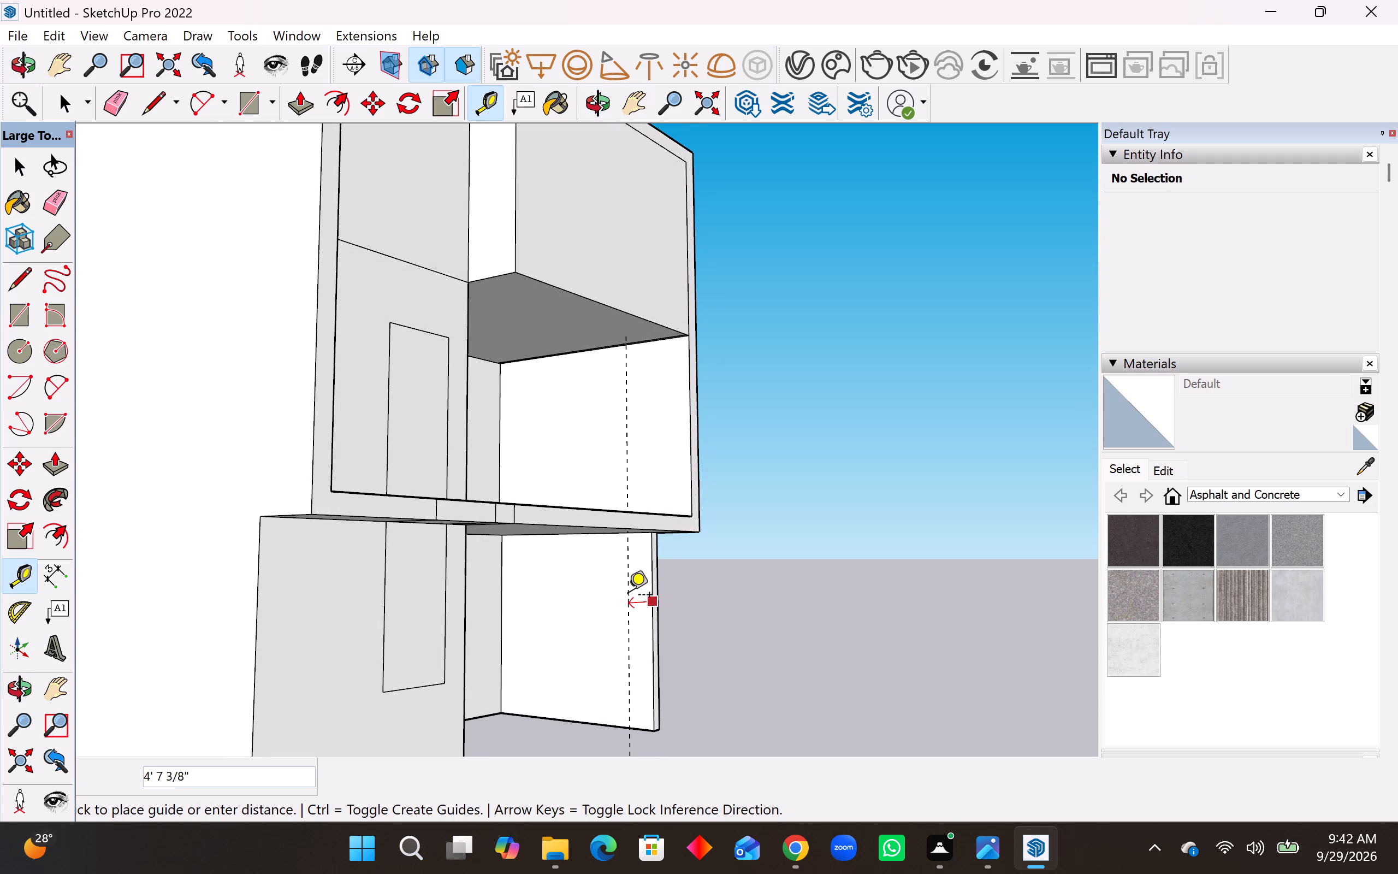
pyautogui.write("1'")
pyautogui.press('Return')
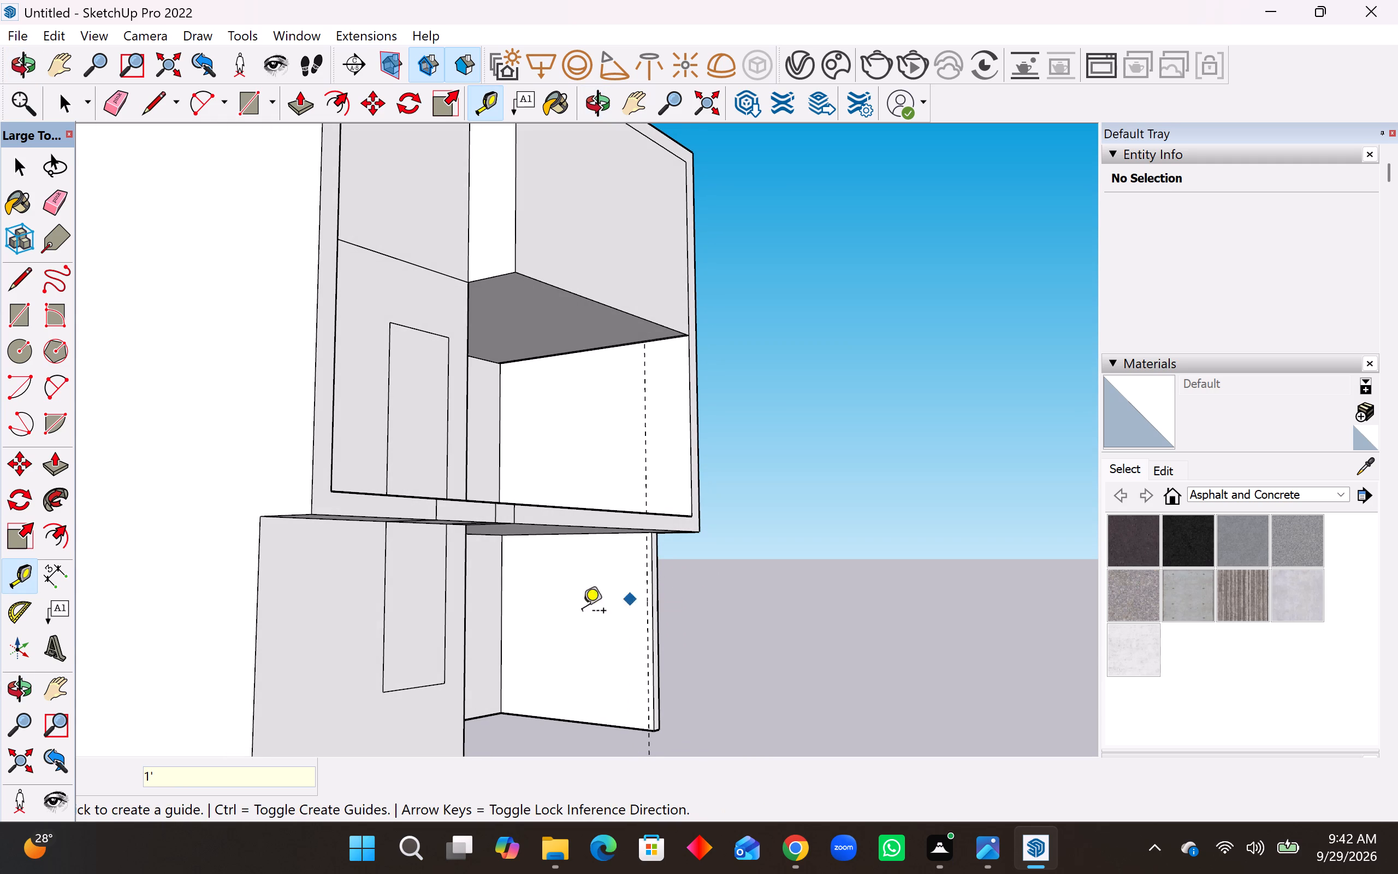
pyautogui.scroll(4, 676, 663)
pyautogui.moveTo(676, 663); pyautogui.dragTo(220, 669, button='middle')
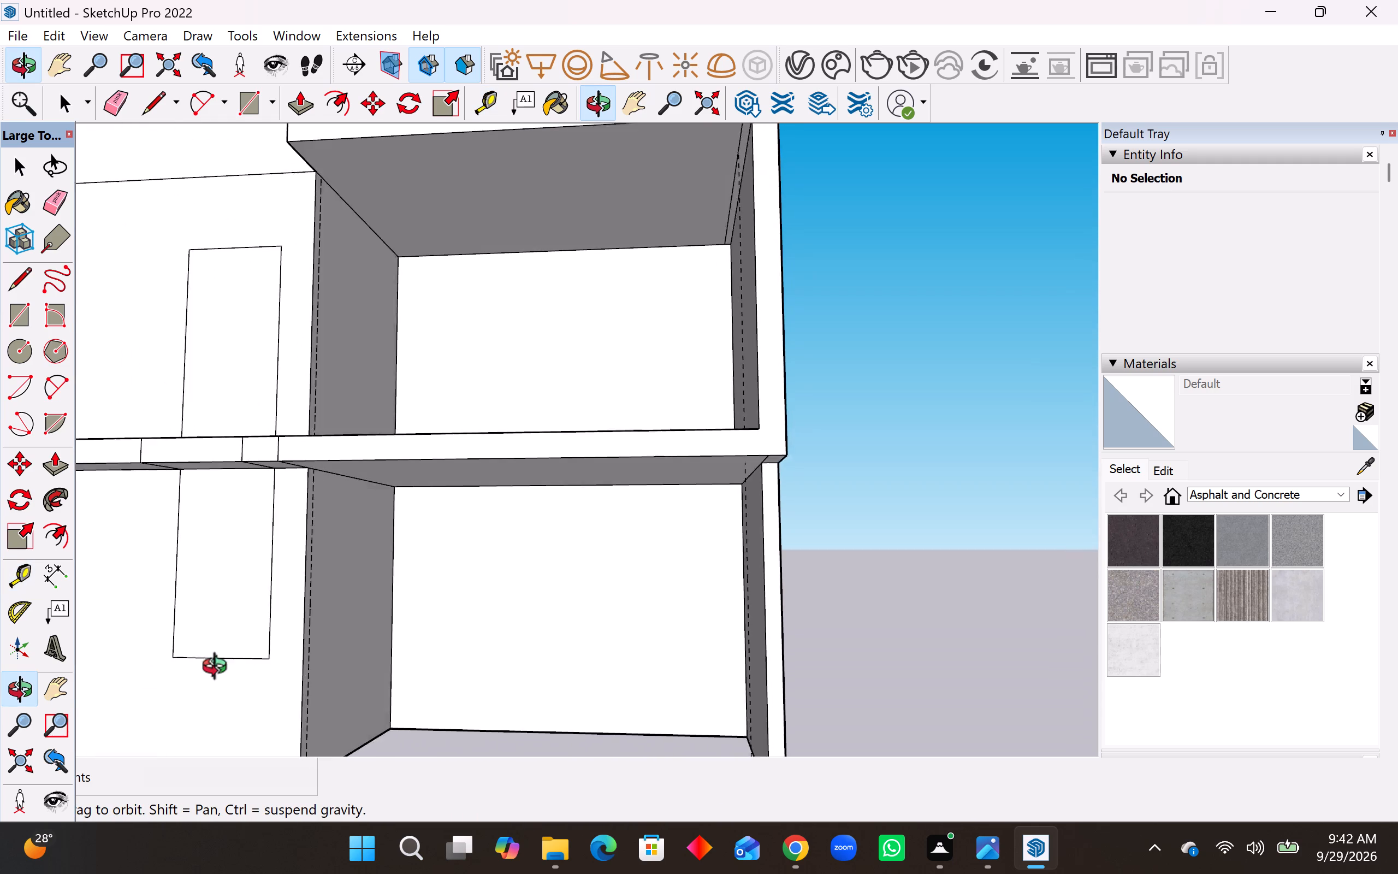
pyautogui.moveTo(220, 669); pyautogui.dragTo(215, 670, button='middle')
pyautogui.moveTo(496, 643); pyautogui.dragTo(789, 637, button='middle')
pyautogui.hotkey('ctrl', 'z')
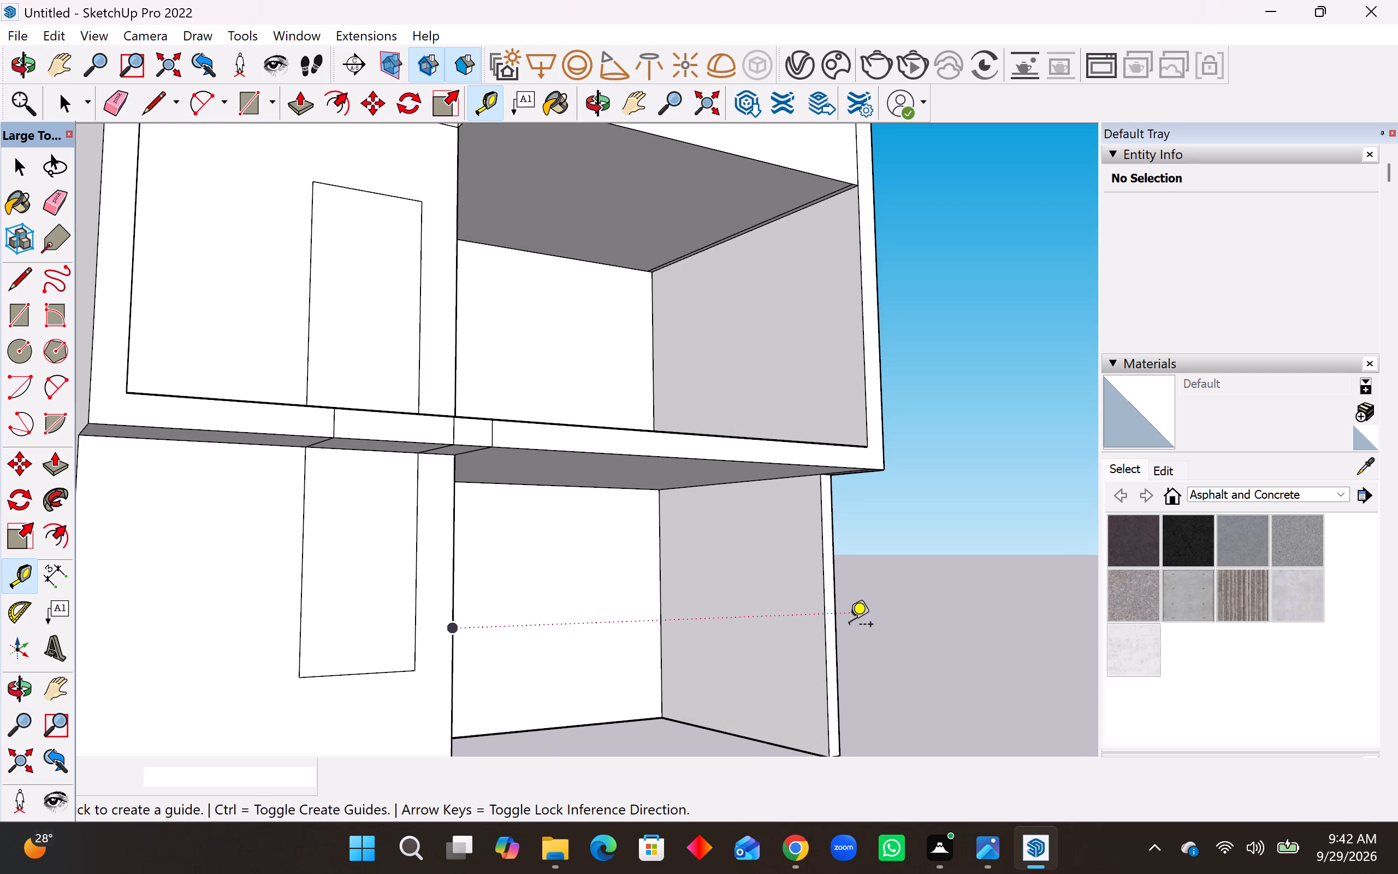
# Place a vertical guide 1' back from the right ground-floor wall's front edge, on the wall's inner face.
pyautogui.moveTo(820, 625); pyautogui.dragTo(1079, 607, button='middle')
pyautogui.scroll(7, 603, 600)
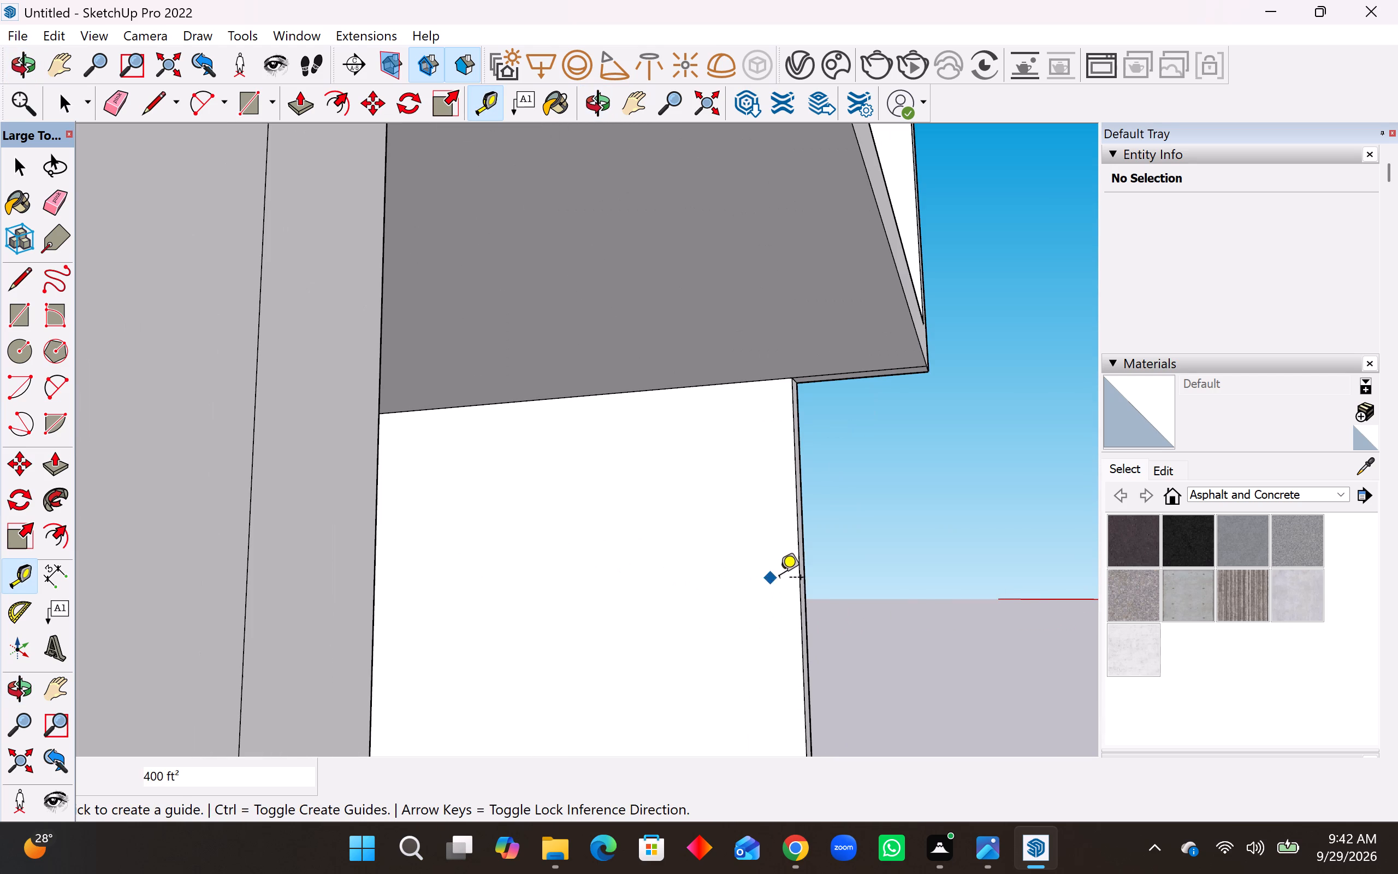
pyautogui.click(798, 583)
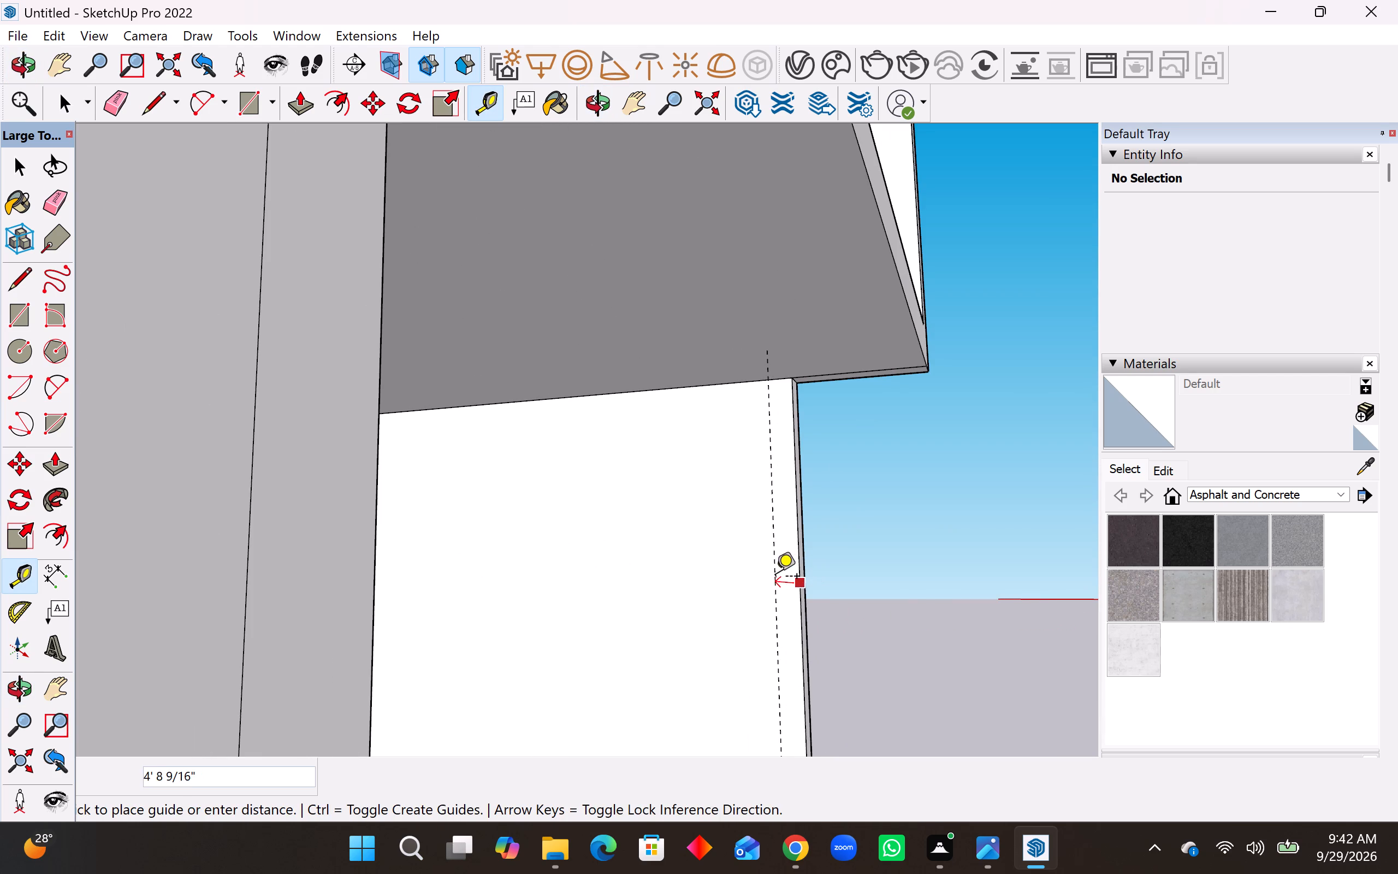
pyautogui.moveTo(775, 578); pyautogui.dragTo(811, 629, button='middle')
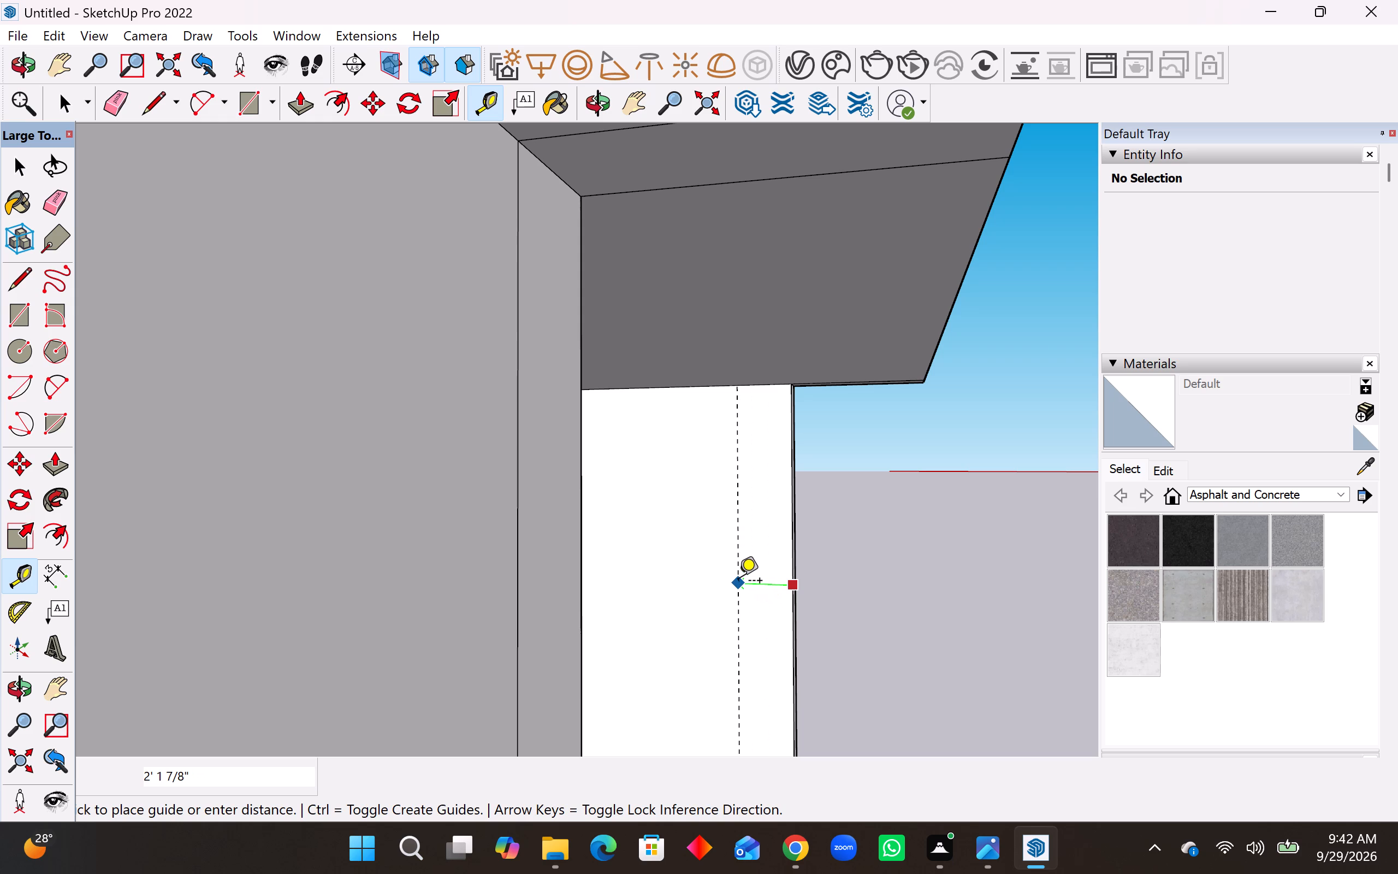
pyautogui.write("1'")
pyautogui.press('Return')
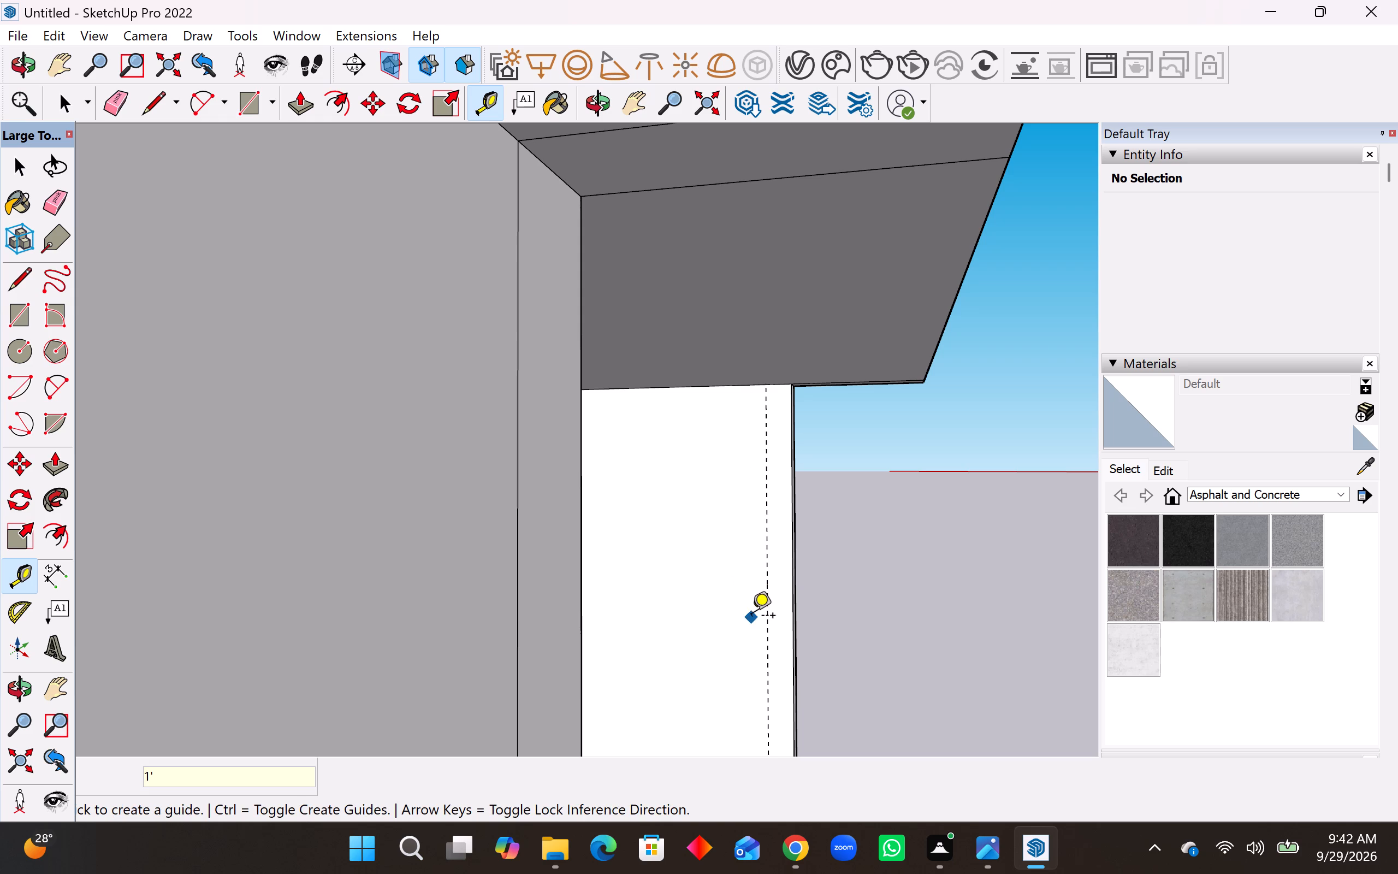
pyautogui.press('space')
# Draw a 20' vertical line along the 1' guide on the left bay's ground-floor side wall facing the opening.
pyautogui.moveTo(816, 614); pyautogui.dragTo(566, 668, button='middle')
pyautogui.scroll(-18, 566, 621)
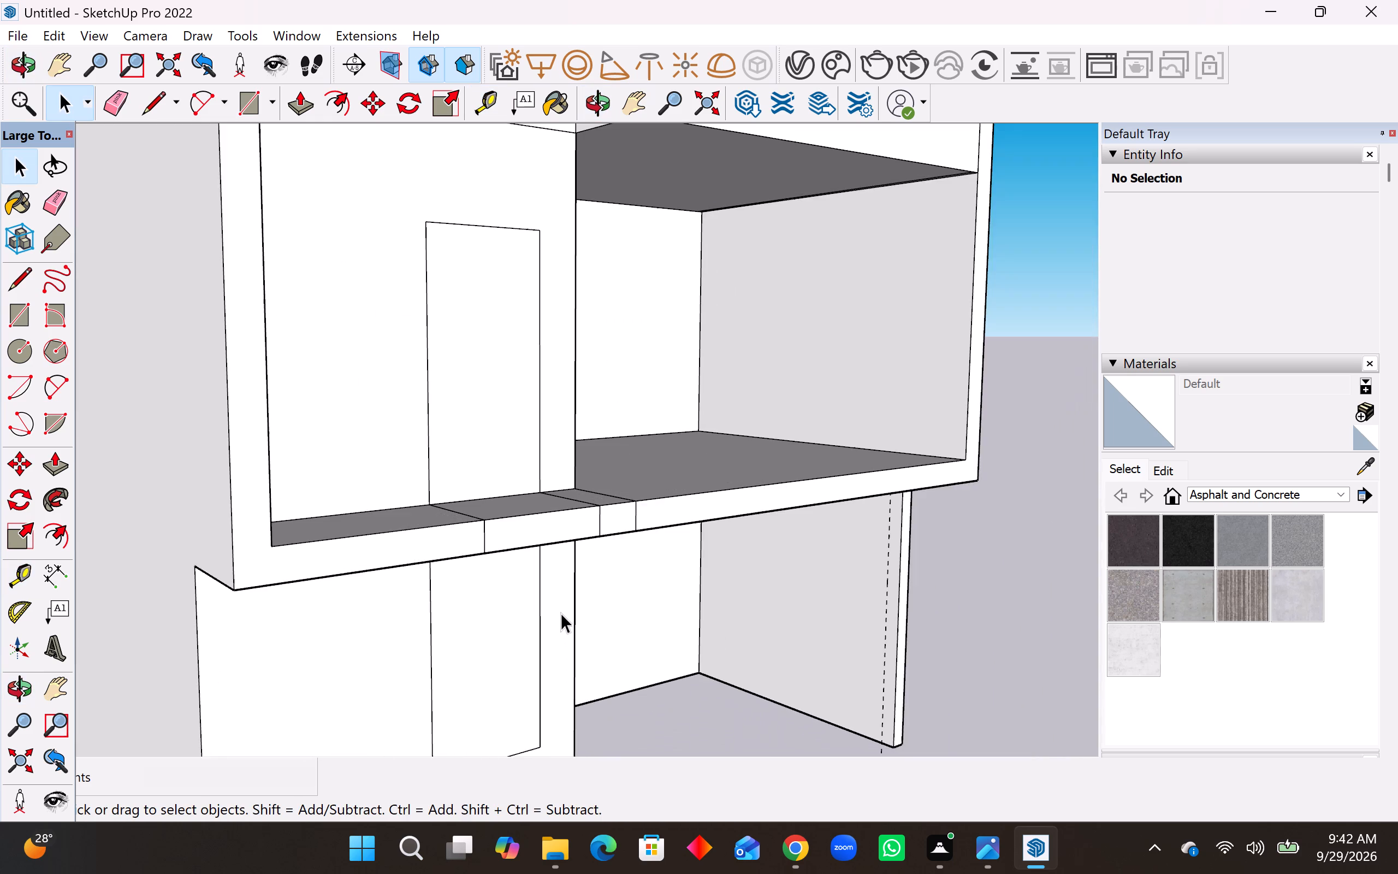
pyautogui.moveTo(895, 566); pyautogui.dragTo(549, 445, button='middle')
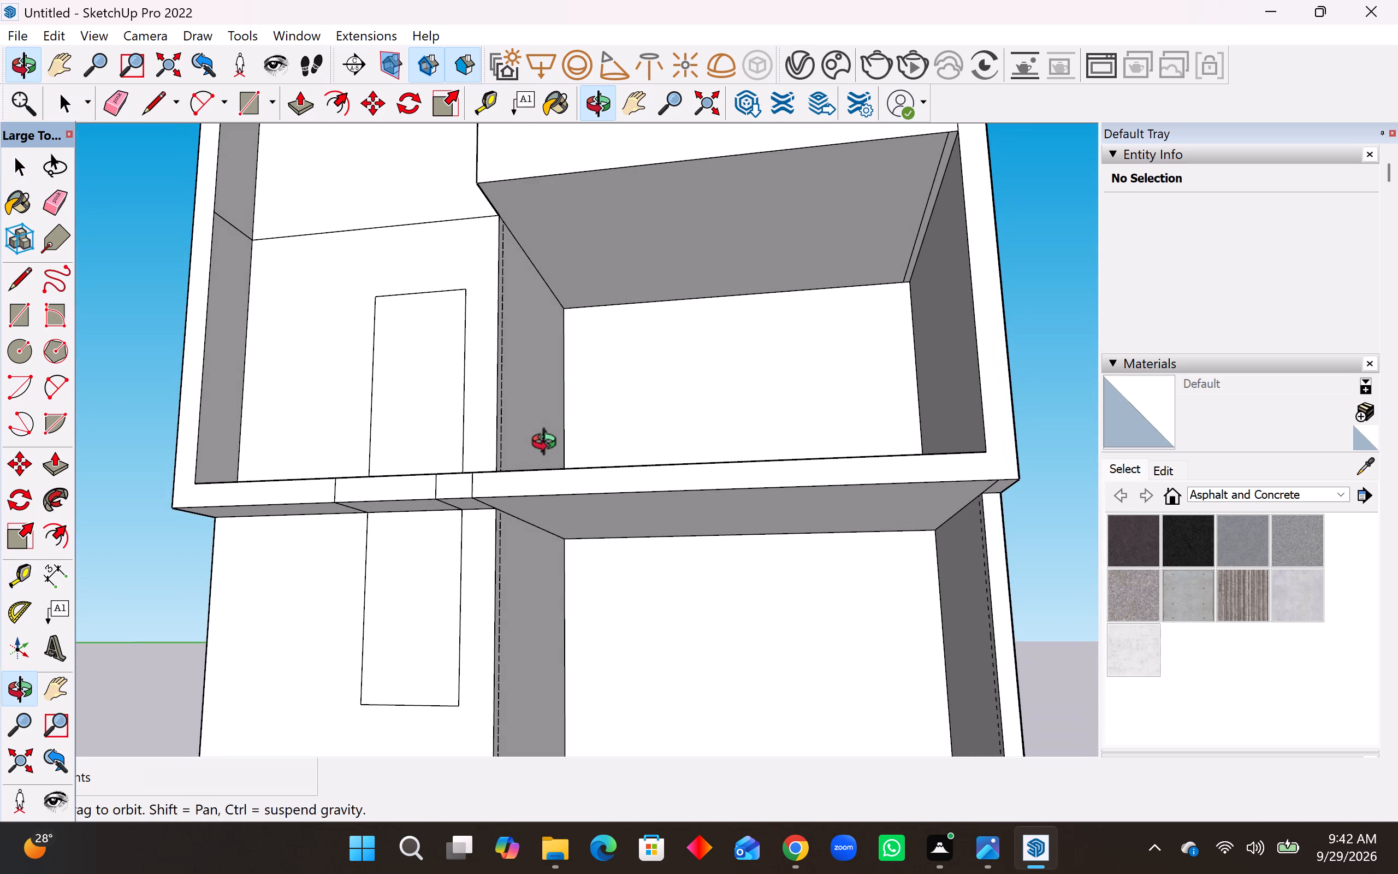
pyautogui.moveTo(549, 445); pyautogui.dragTo(544, 445, button='middle')
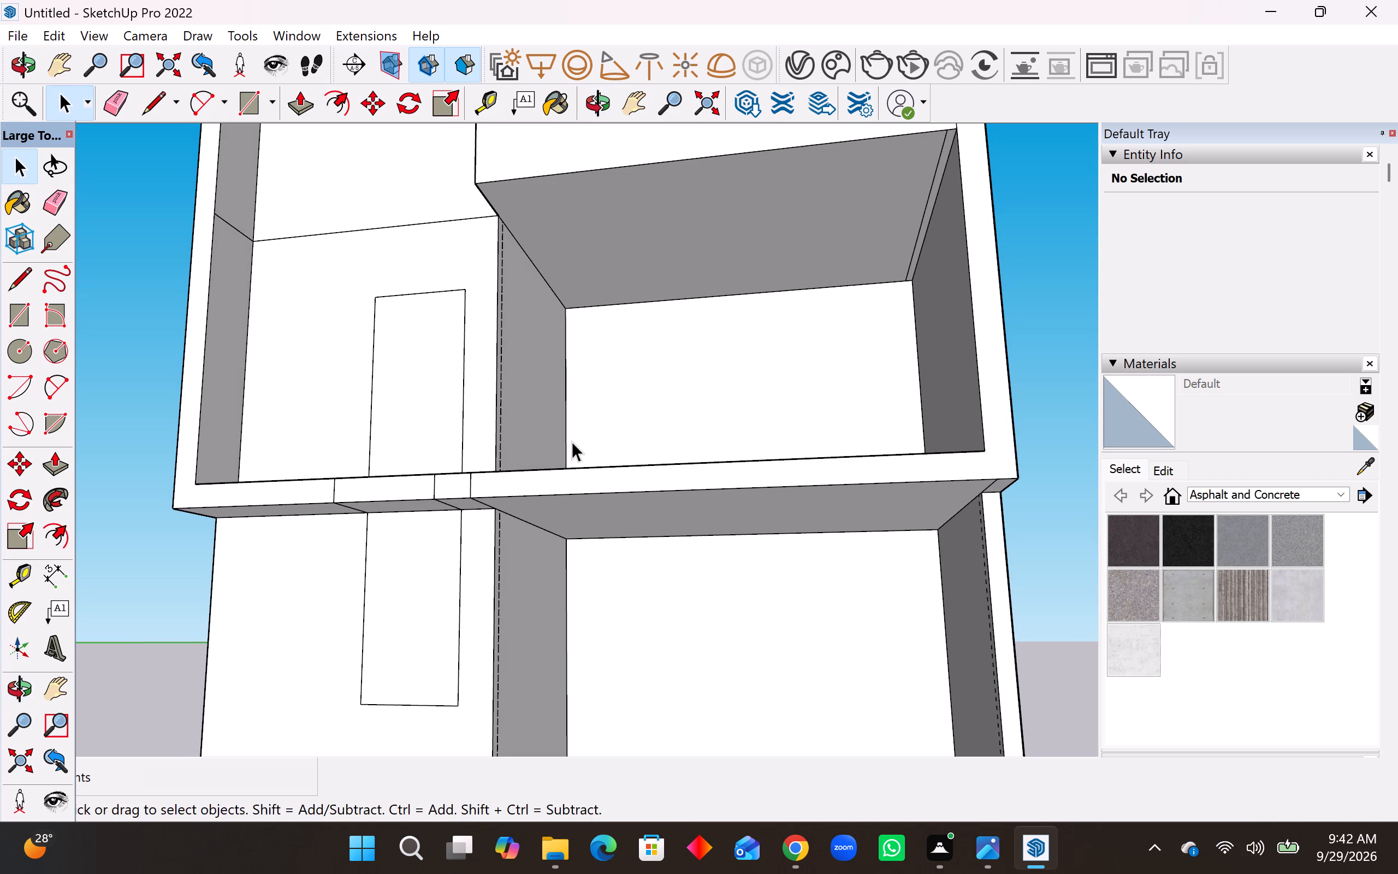
pyautogui.moveTo(585, 600); pyautogui.dragTo(385, 558, button='middle')
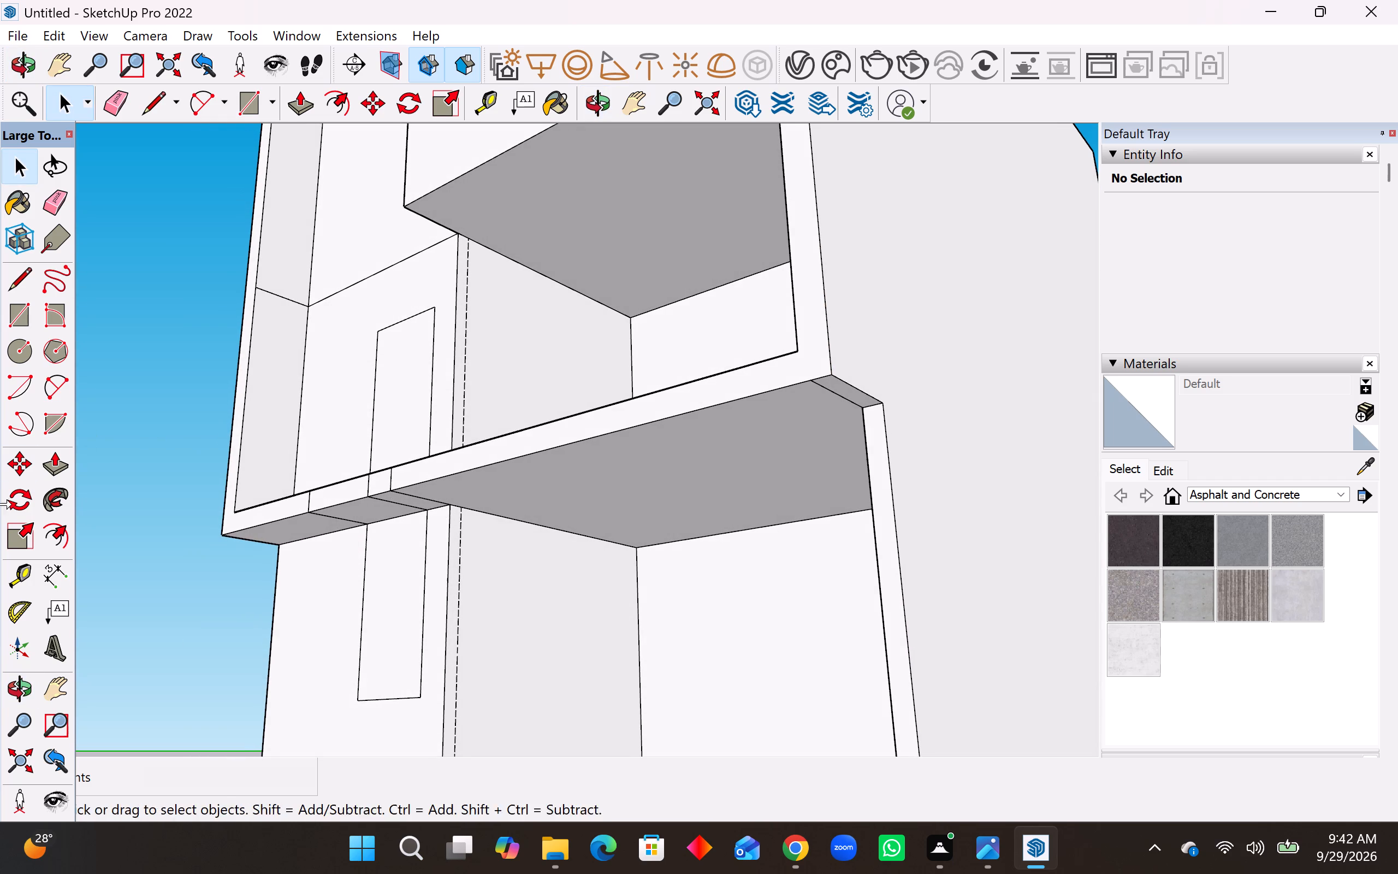
pyautogui.click(16, 285)
pyautogui.scroll(-4, 600, 393)
pyautogui.scroll(5, 527, 756)
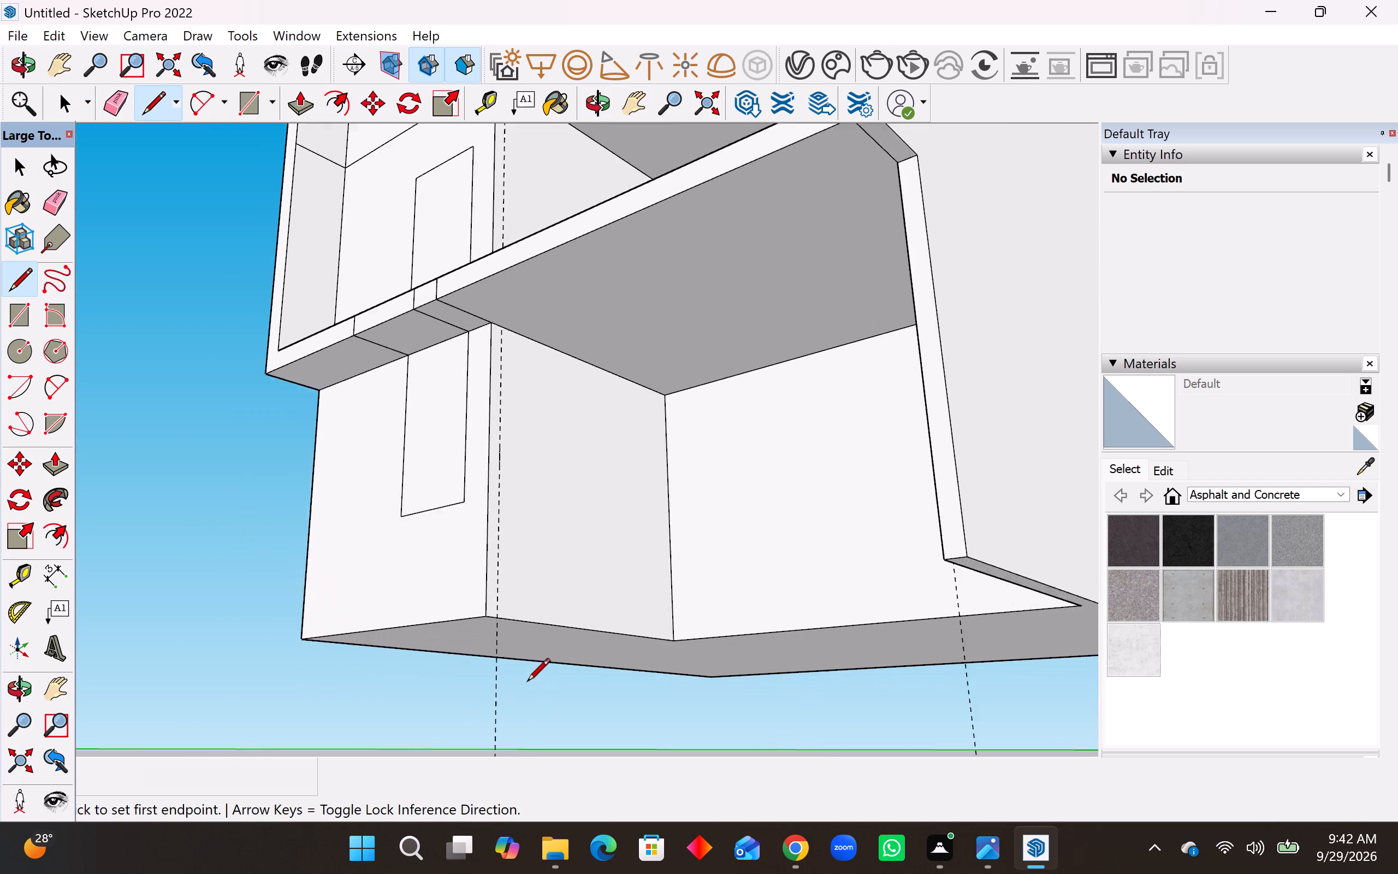
pyautogui.click(494, 610)
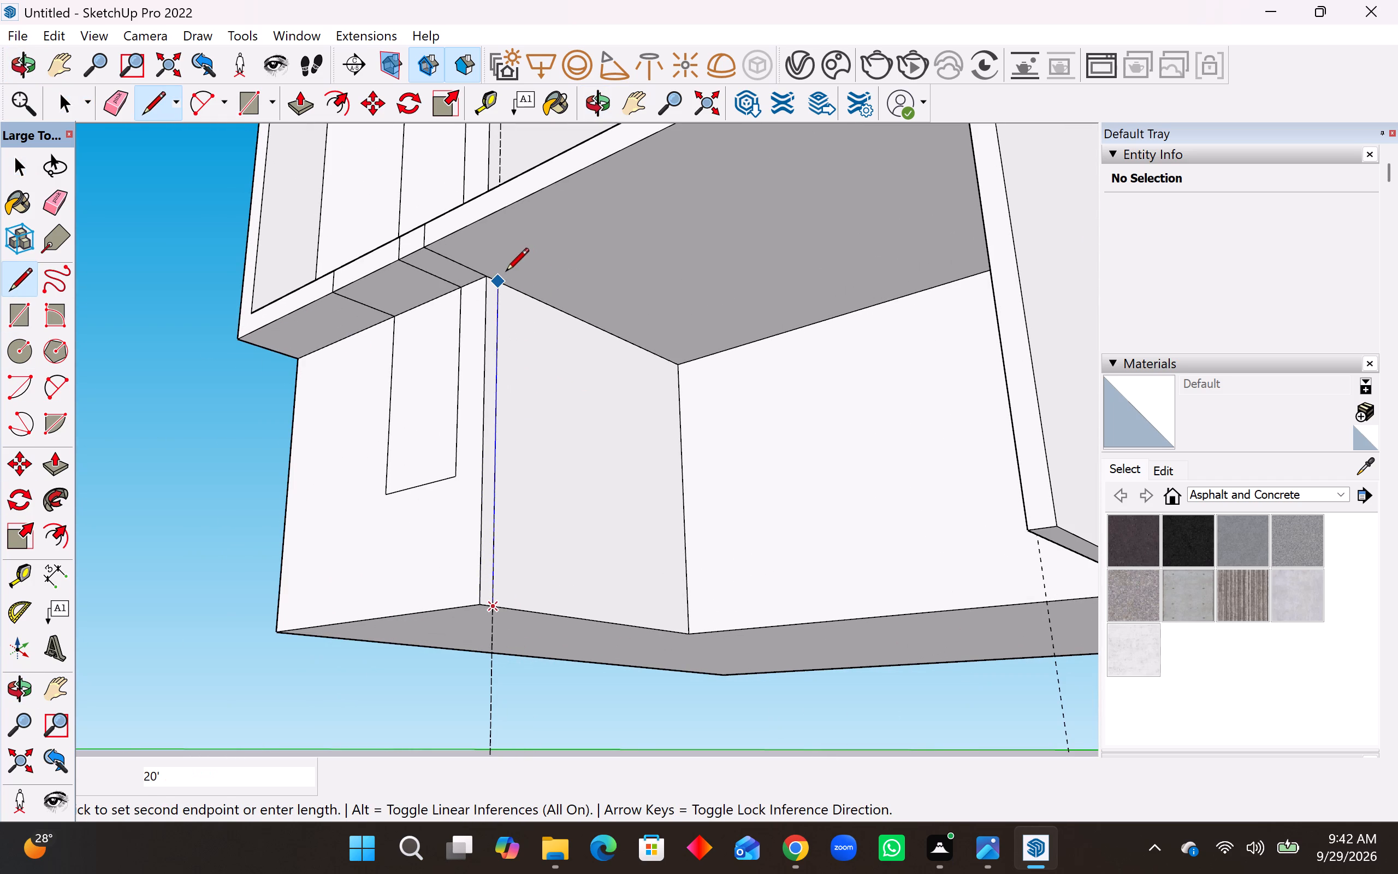
pyautogui.click(500, 279)
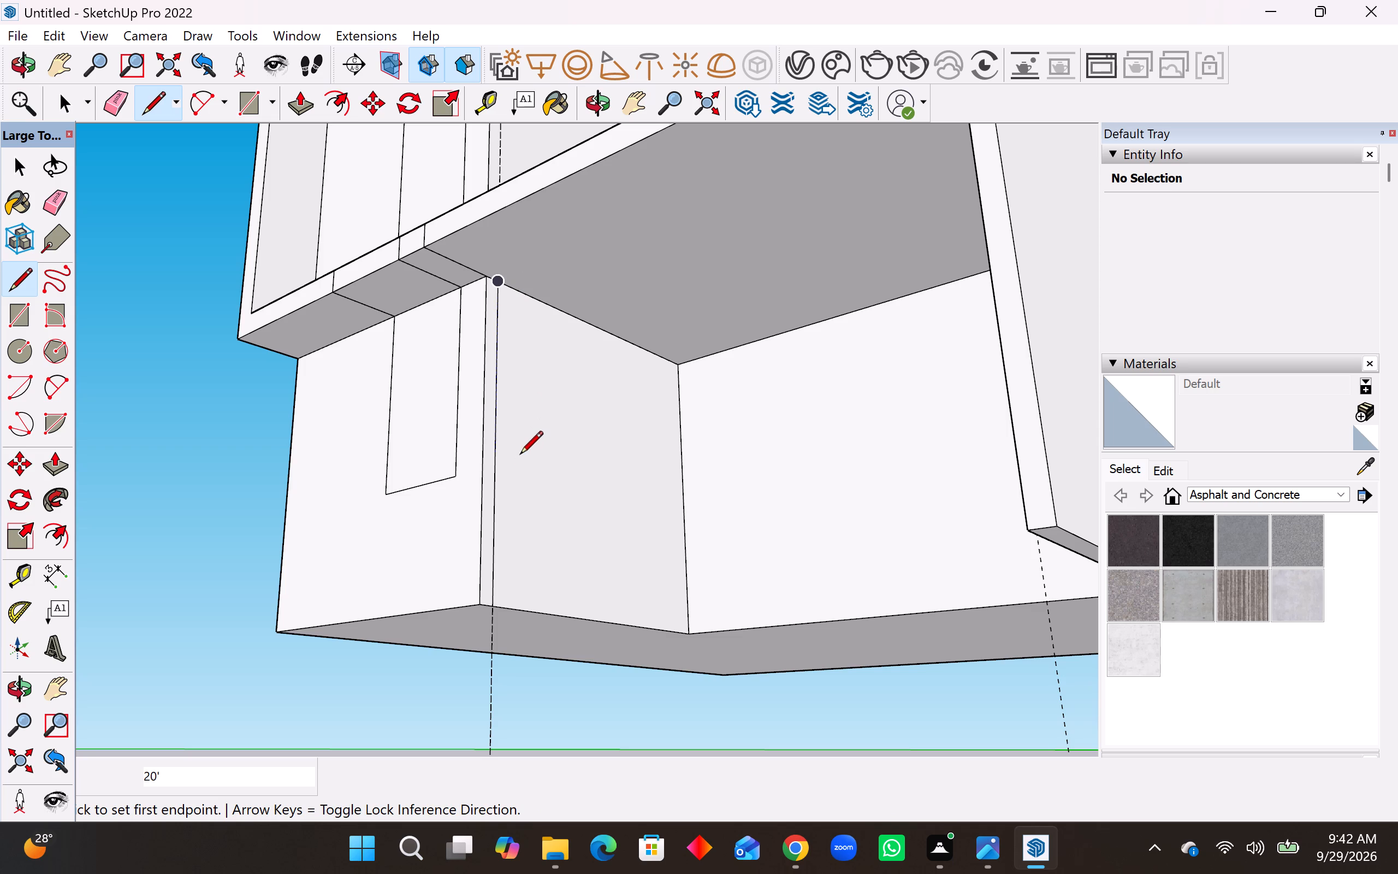
# Draw an 18' 6" vertical line along the same guide on the left bay's first-floor side wall, from floor to ceiling.
pyautogui.moveTo(518, 456); pyautogui.dragTo(510, 536, button='middle')
pyautogui.scroll(-10, 494, 604)
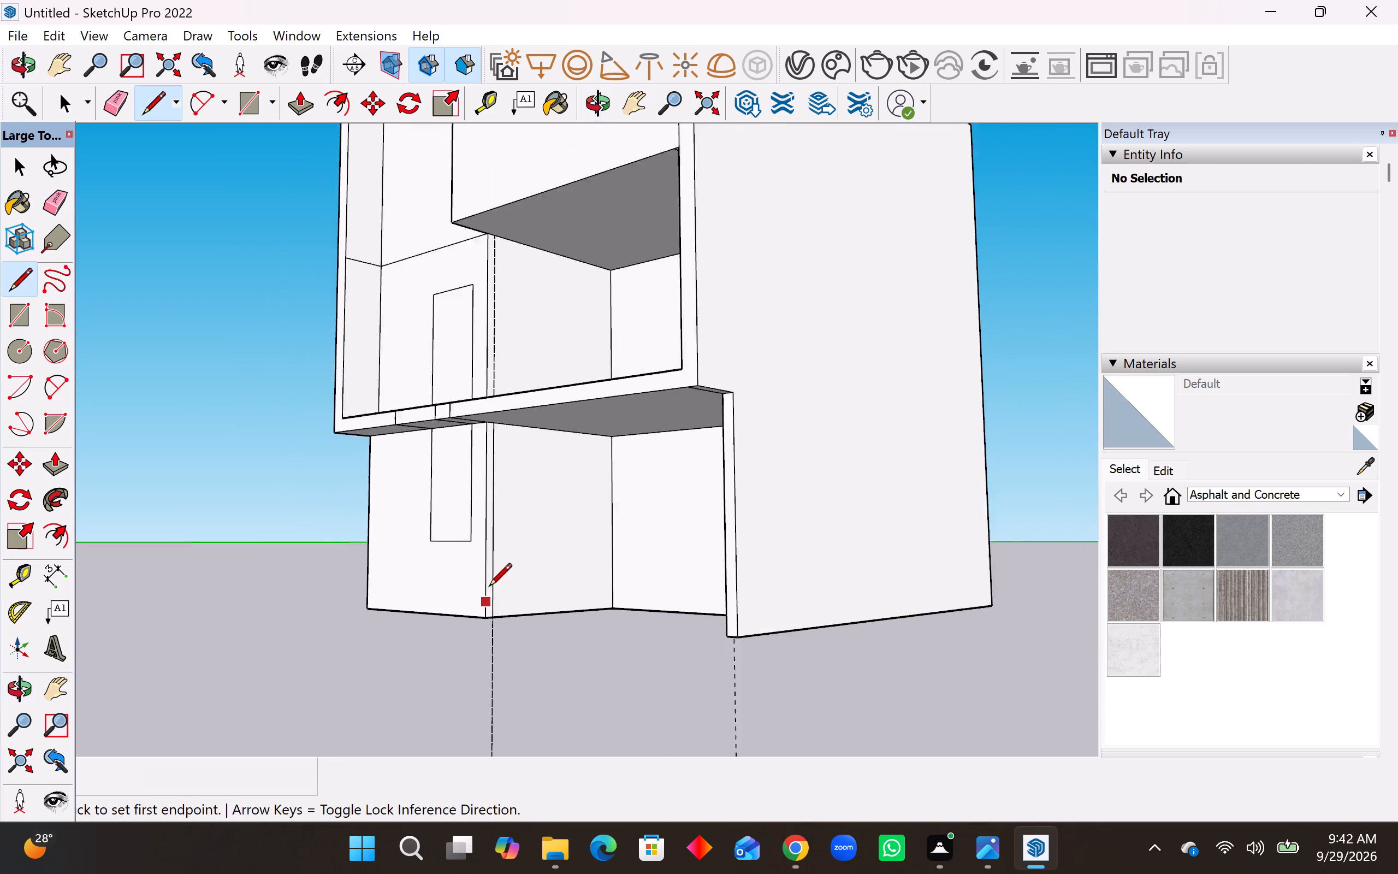
pyautogui.scroll(7, 511, 352)
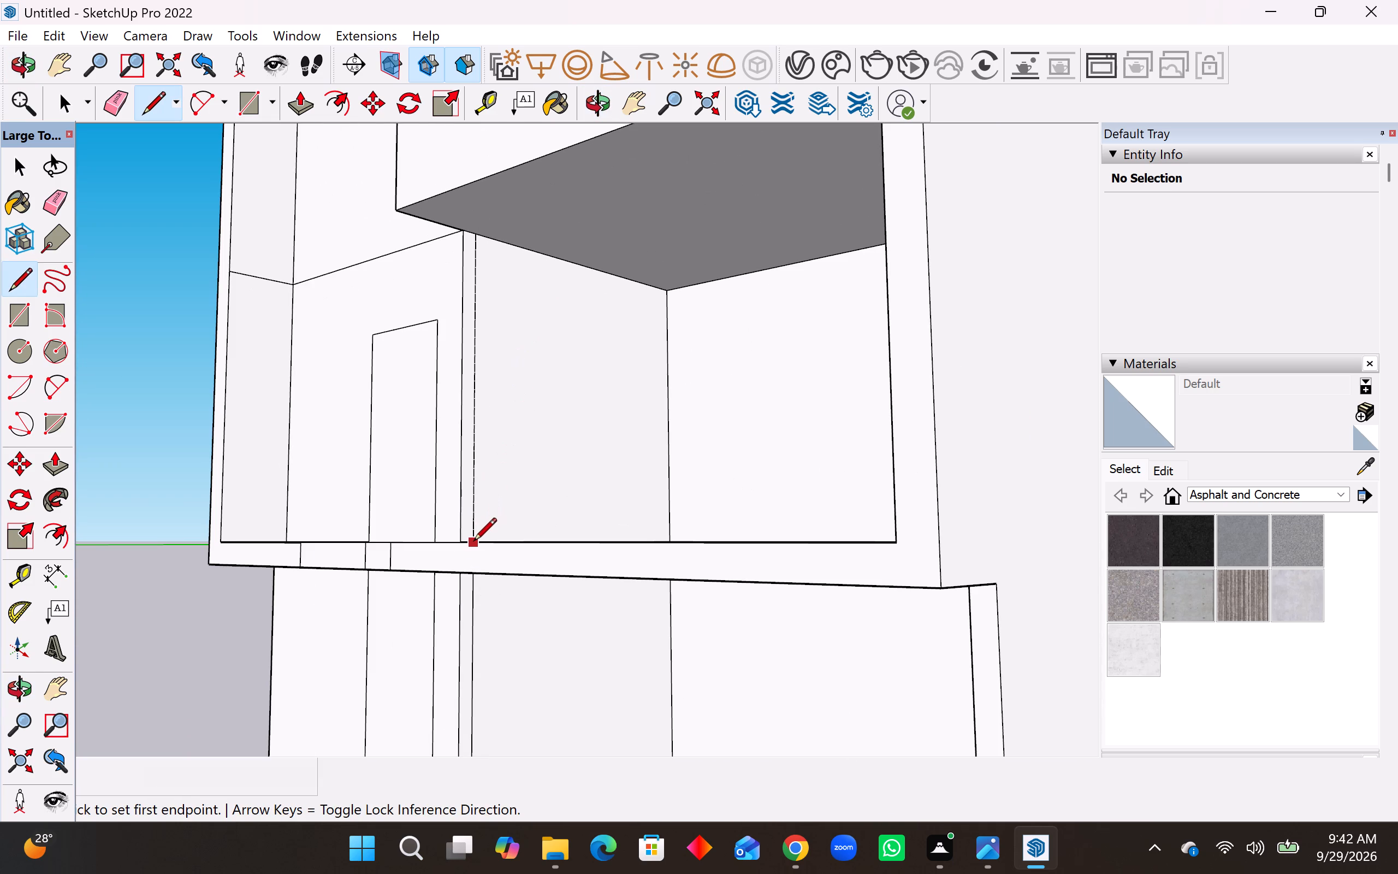
pyautogui.moveTo(473, 542); pyautogui.dragTo(489, 670, button='middle')
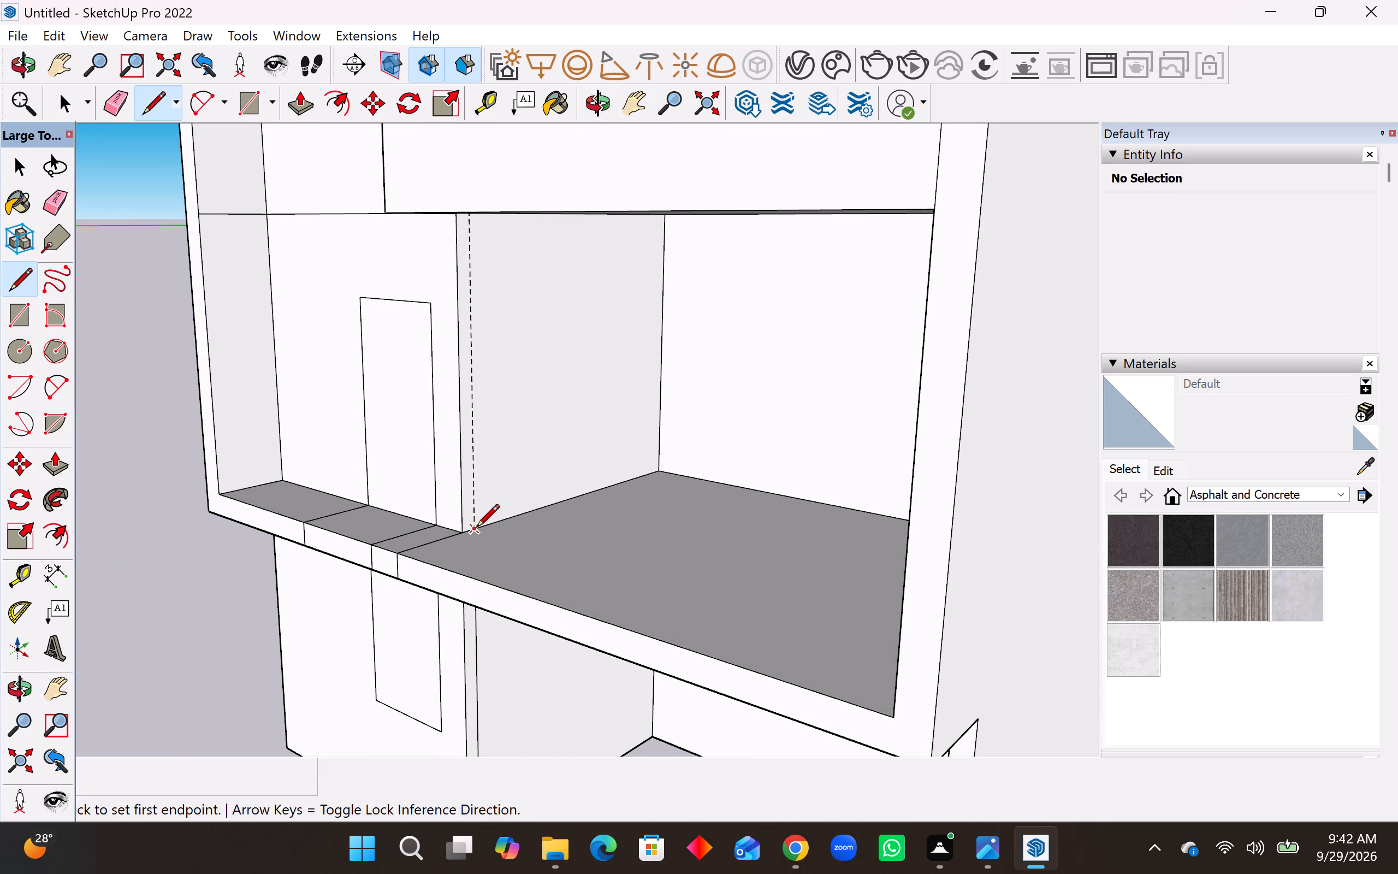
pyautogui.click(476, 529)
pyautogui.scroll(9, 470, 224)
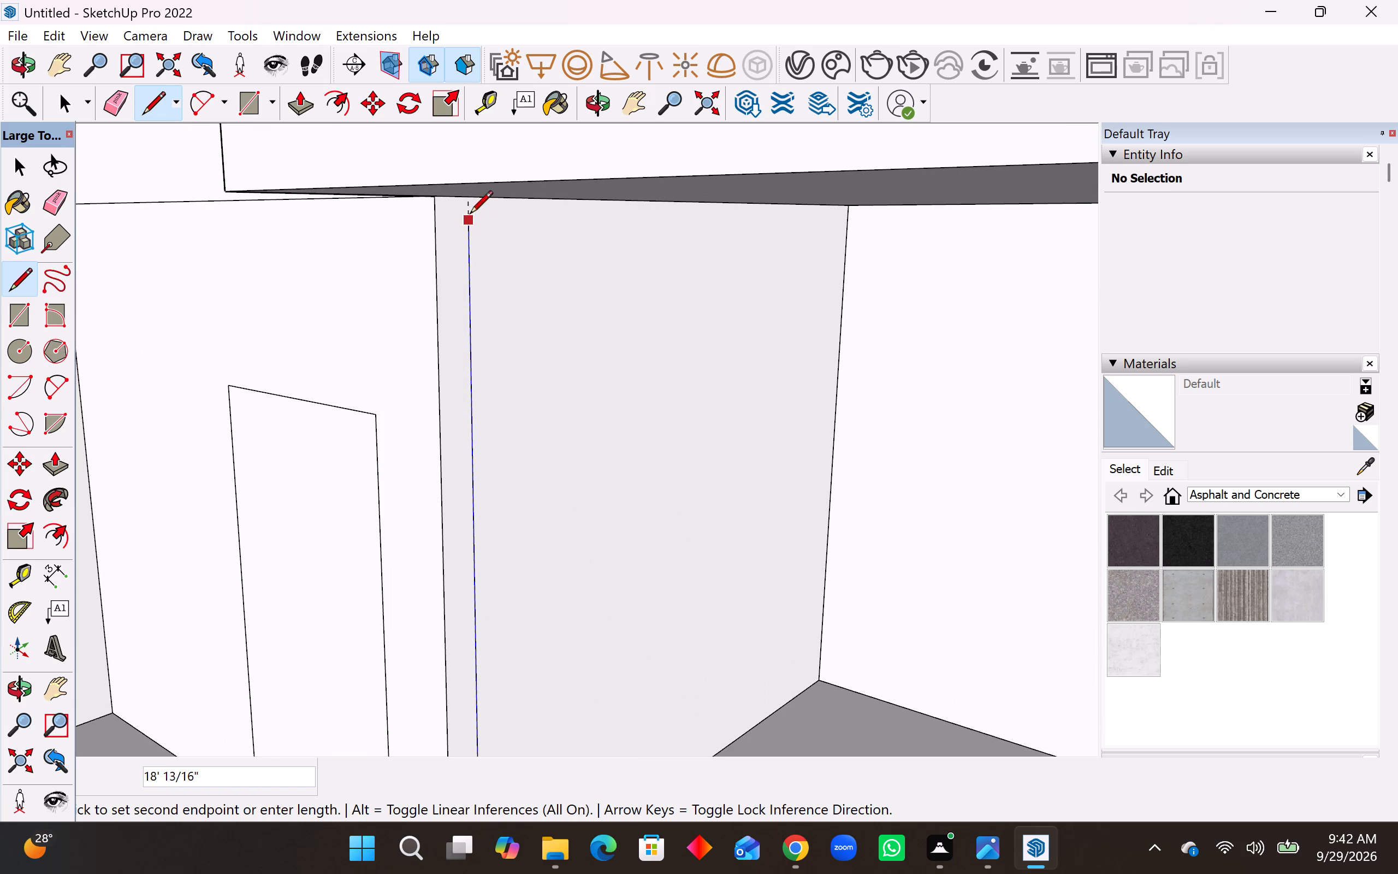
pyautogui.moveTo(470, 214); pyautogui.dragTo(477, 189, button='middle')
pyautogui.click(479, 180)
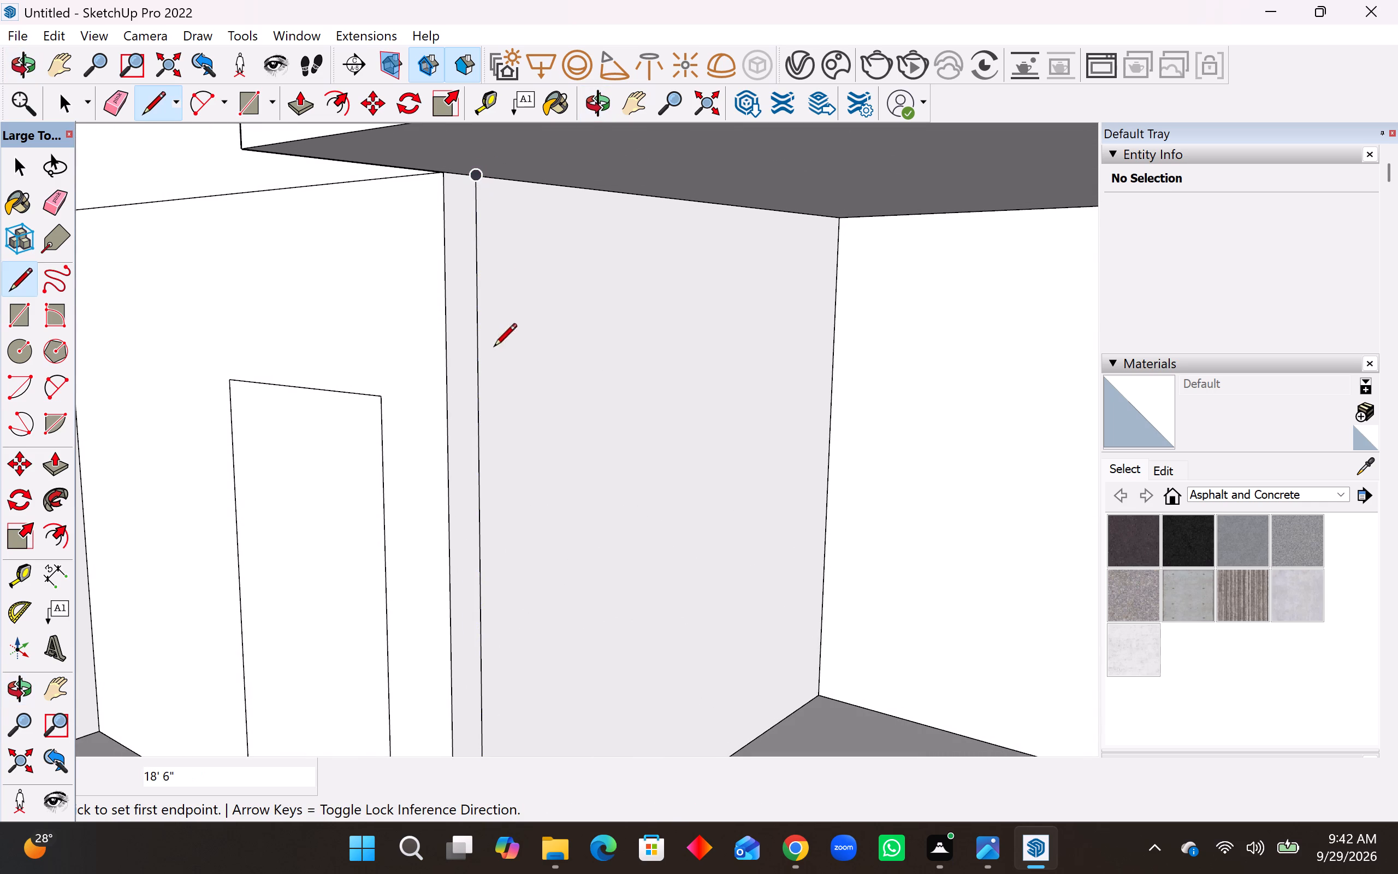
# Draw a 20' vertical line along the 1' guide on the right ground-floor wall's inner face.
pyautogui.scroll(-18, 491, 356)
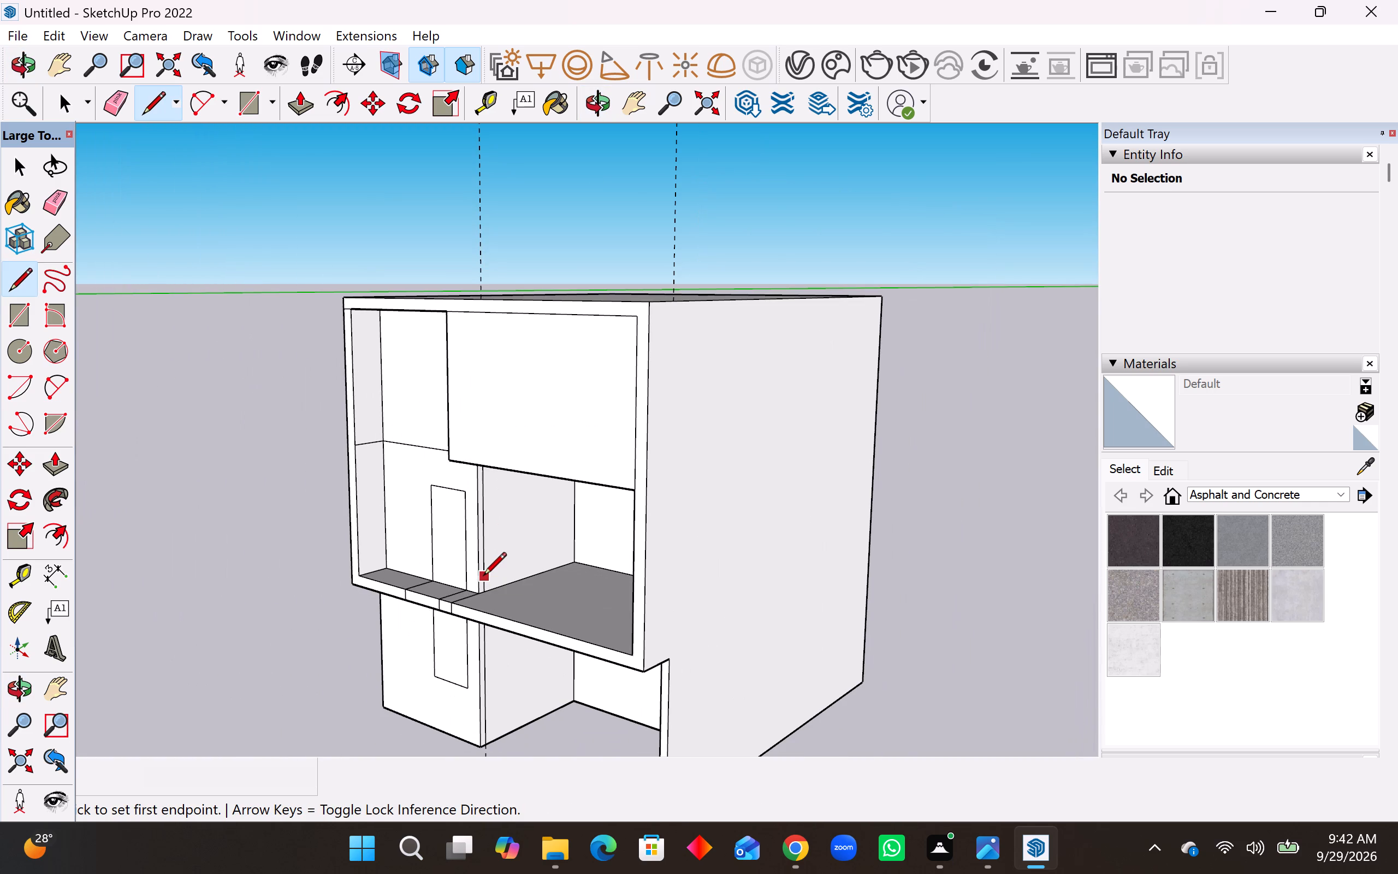
pyautogui.moveTo(499, 563); pyautogui.dragTo(356, 585, button='middle')
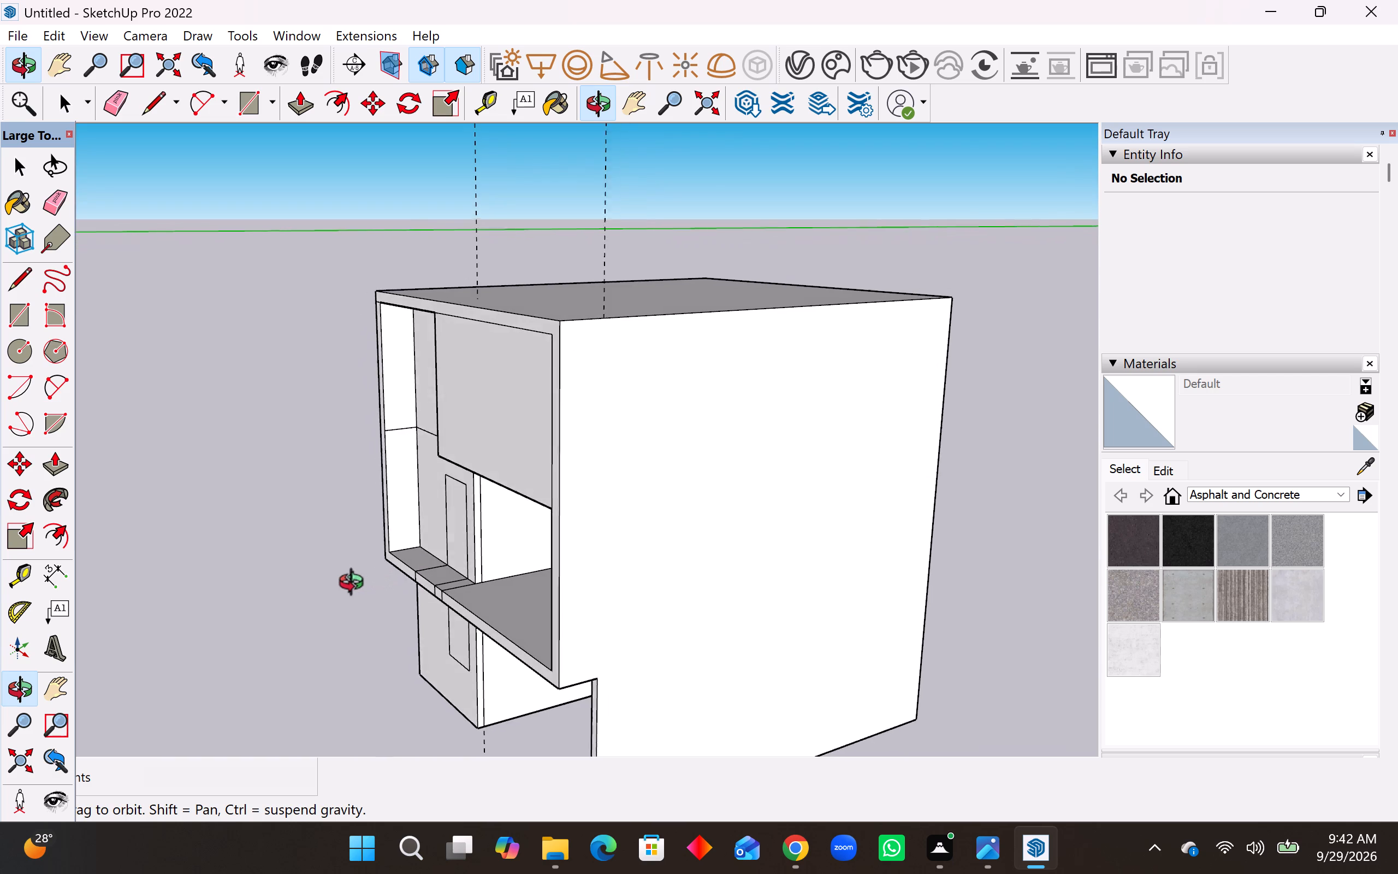
pyautogui.moveTo(356, 585); pyautogui.dragTo(1113, 462, button='middle')
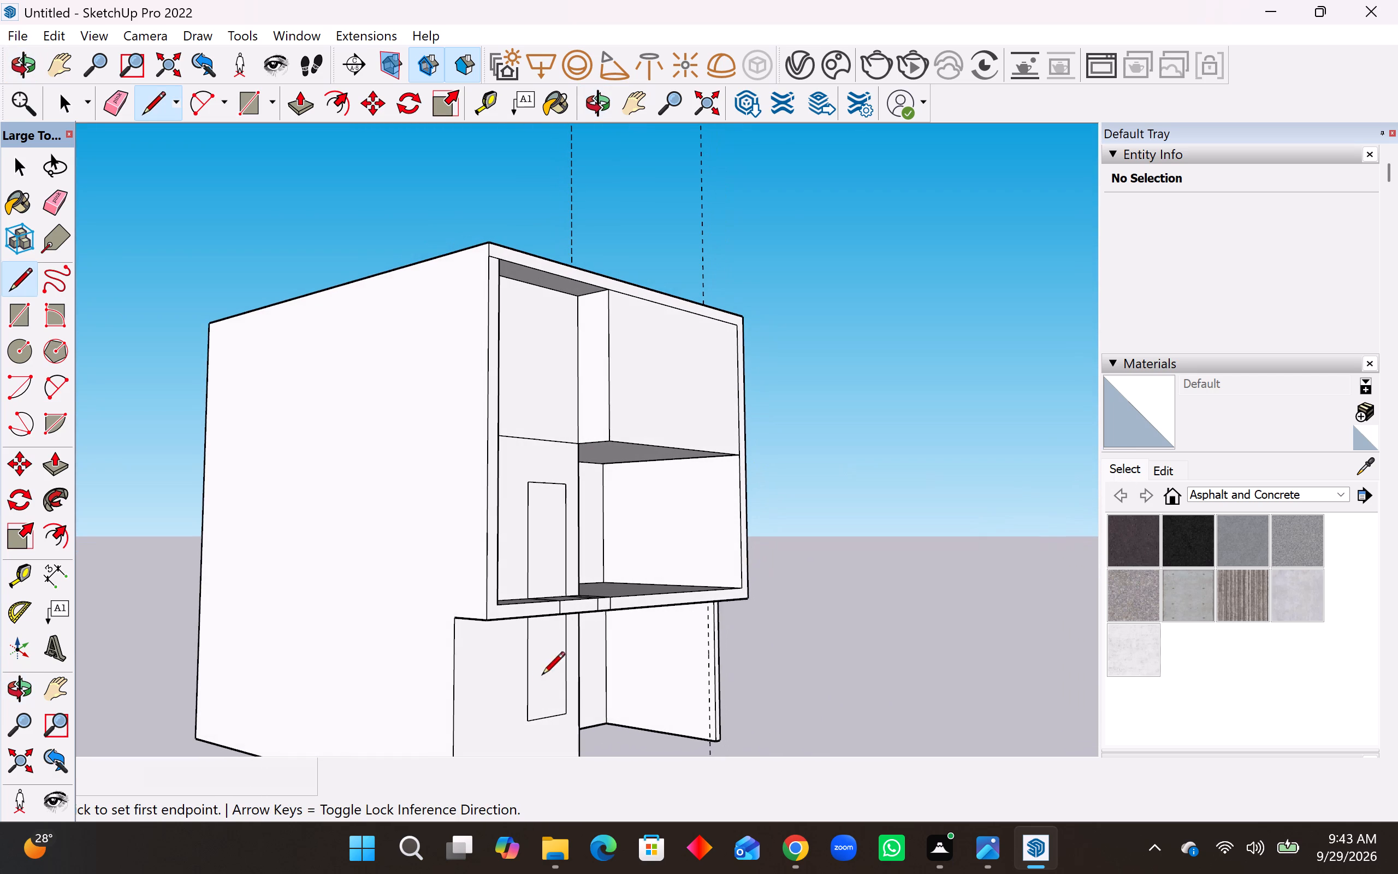
pyautogui.scroll(13, 759, 784)
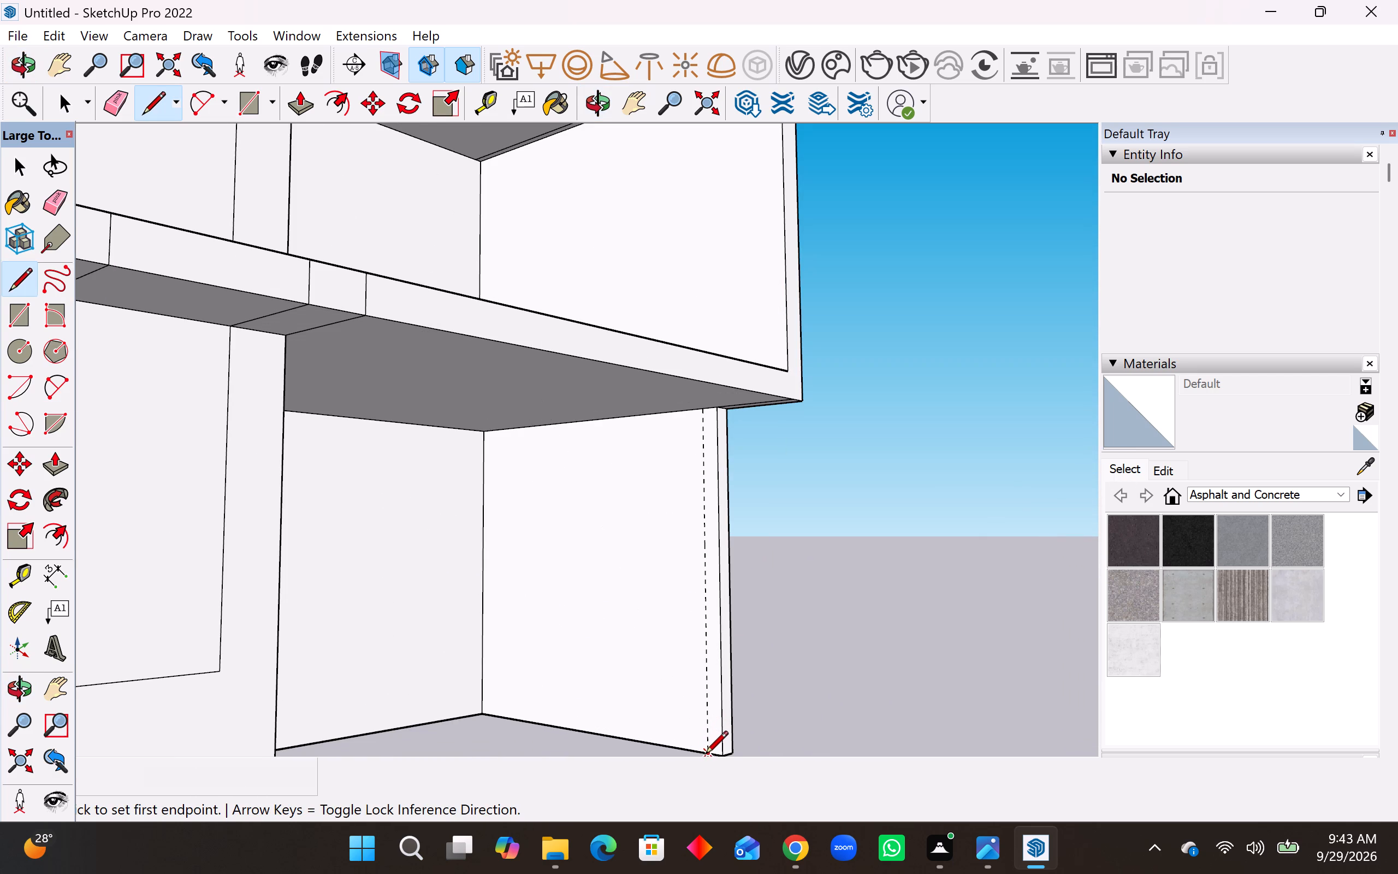
pyautogui.click(705, 755)
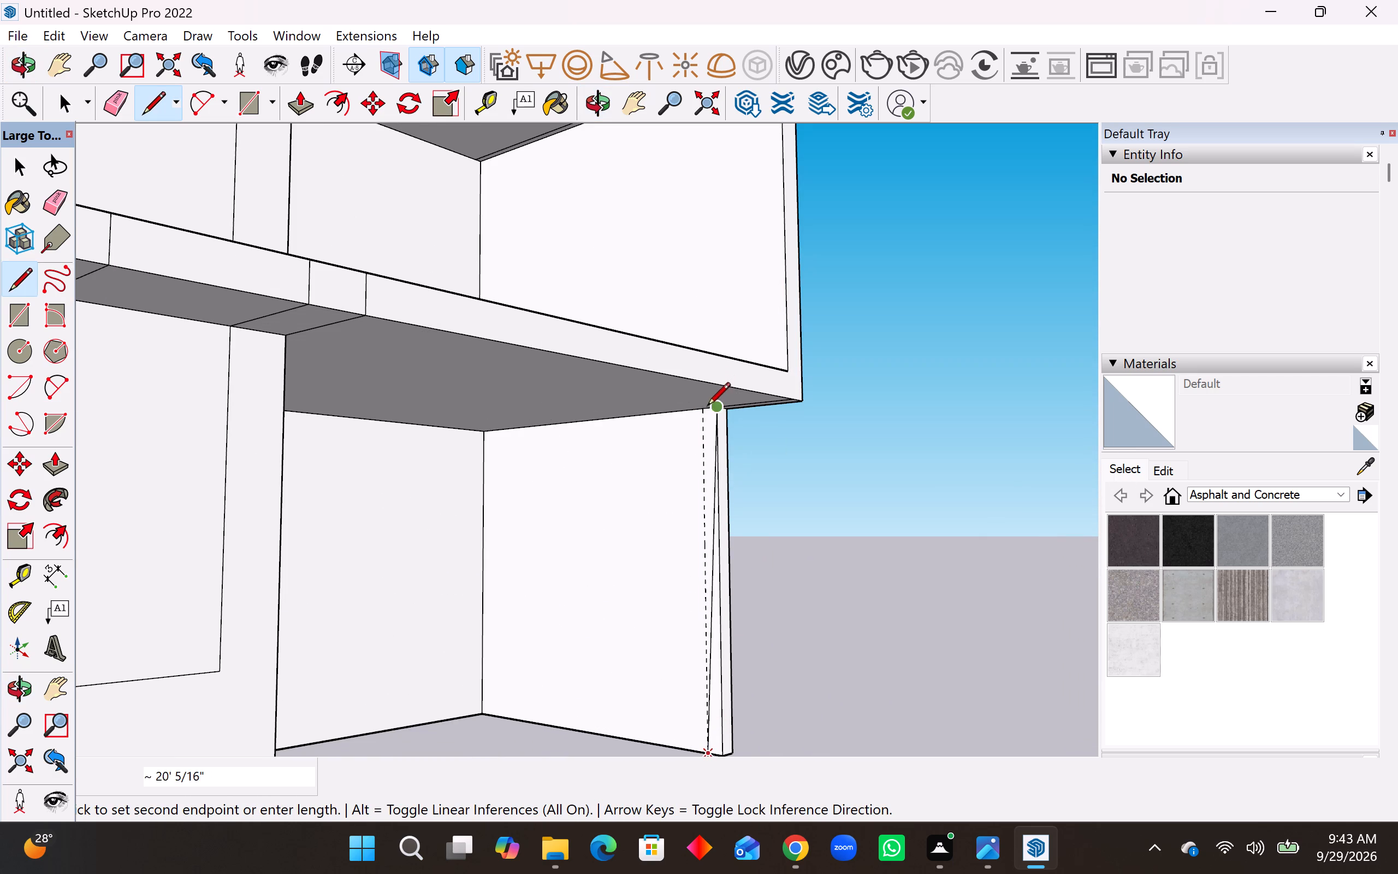
pyautogui.click(699, 410)
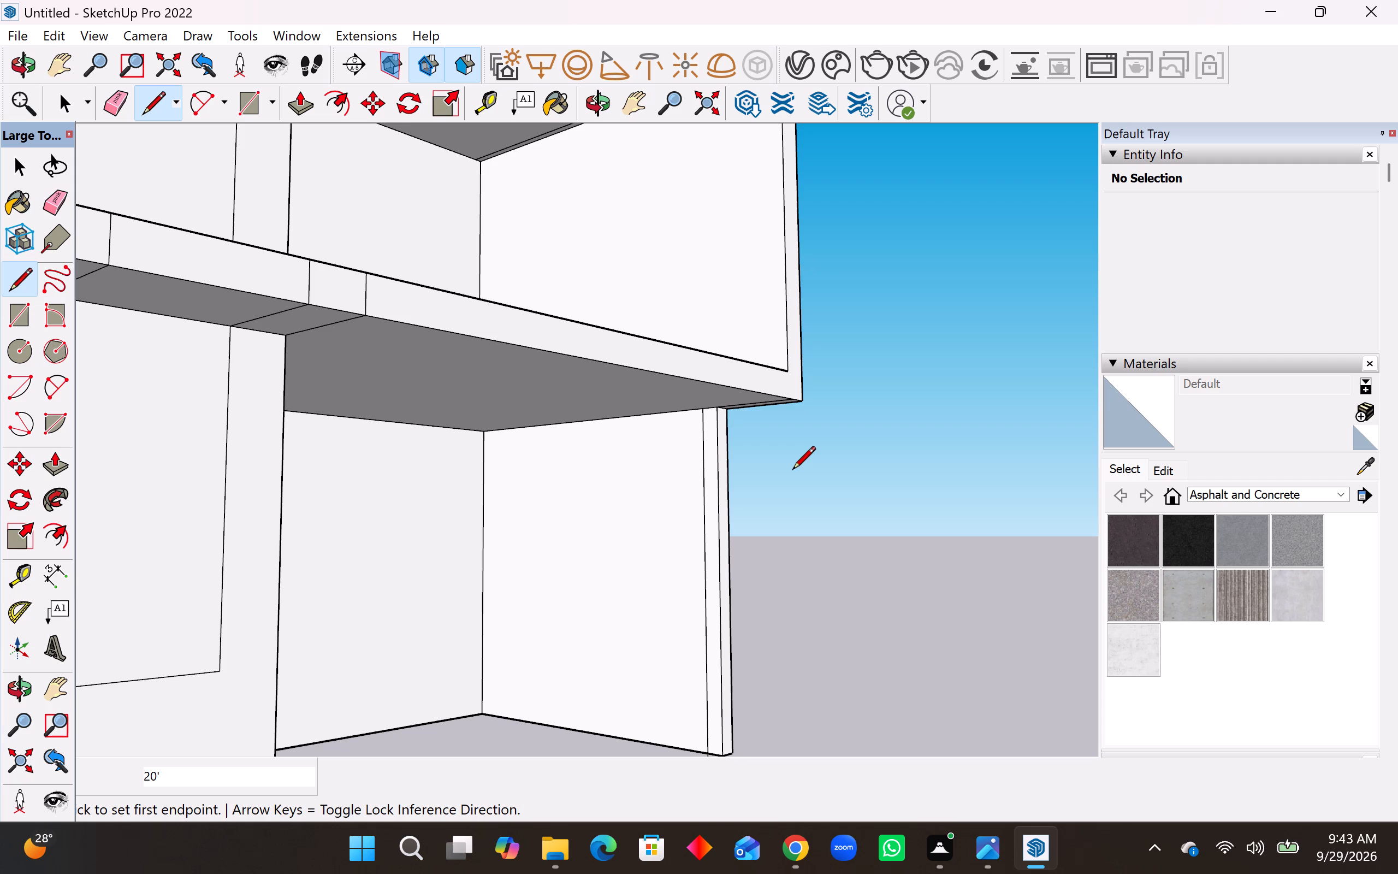
# Push the large top-floor front face above the recessed opening back 5' with Push/Pull.
pyautogui.moveTo(792, 471); pyautogui.dragTo(613, 527, button='middle')
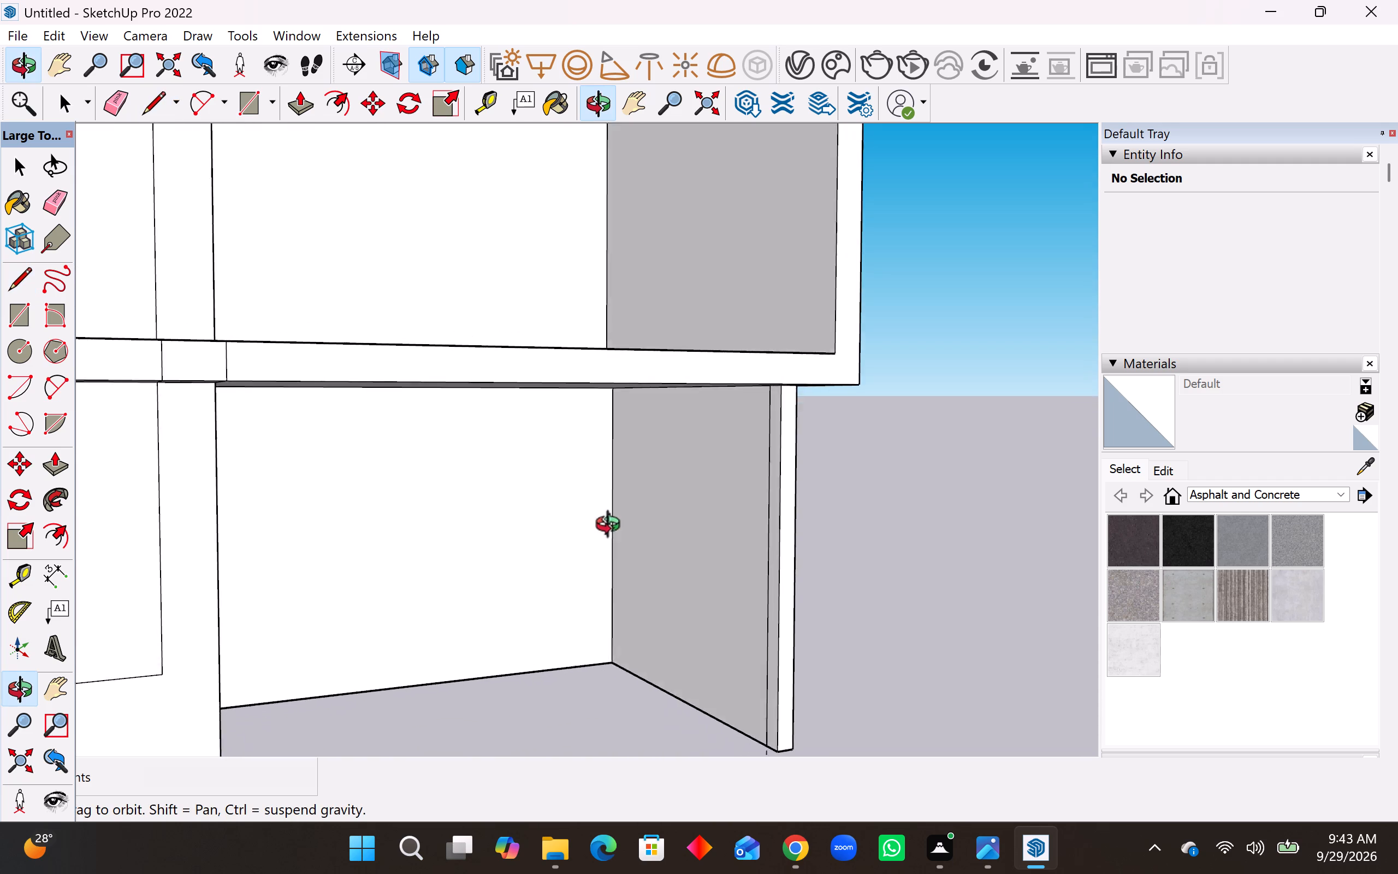
pyautogui.moveTo(613, 527); pyautogui.dragTo(246, 560, button='middle')
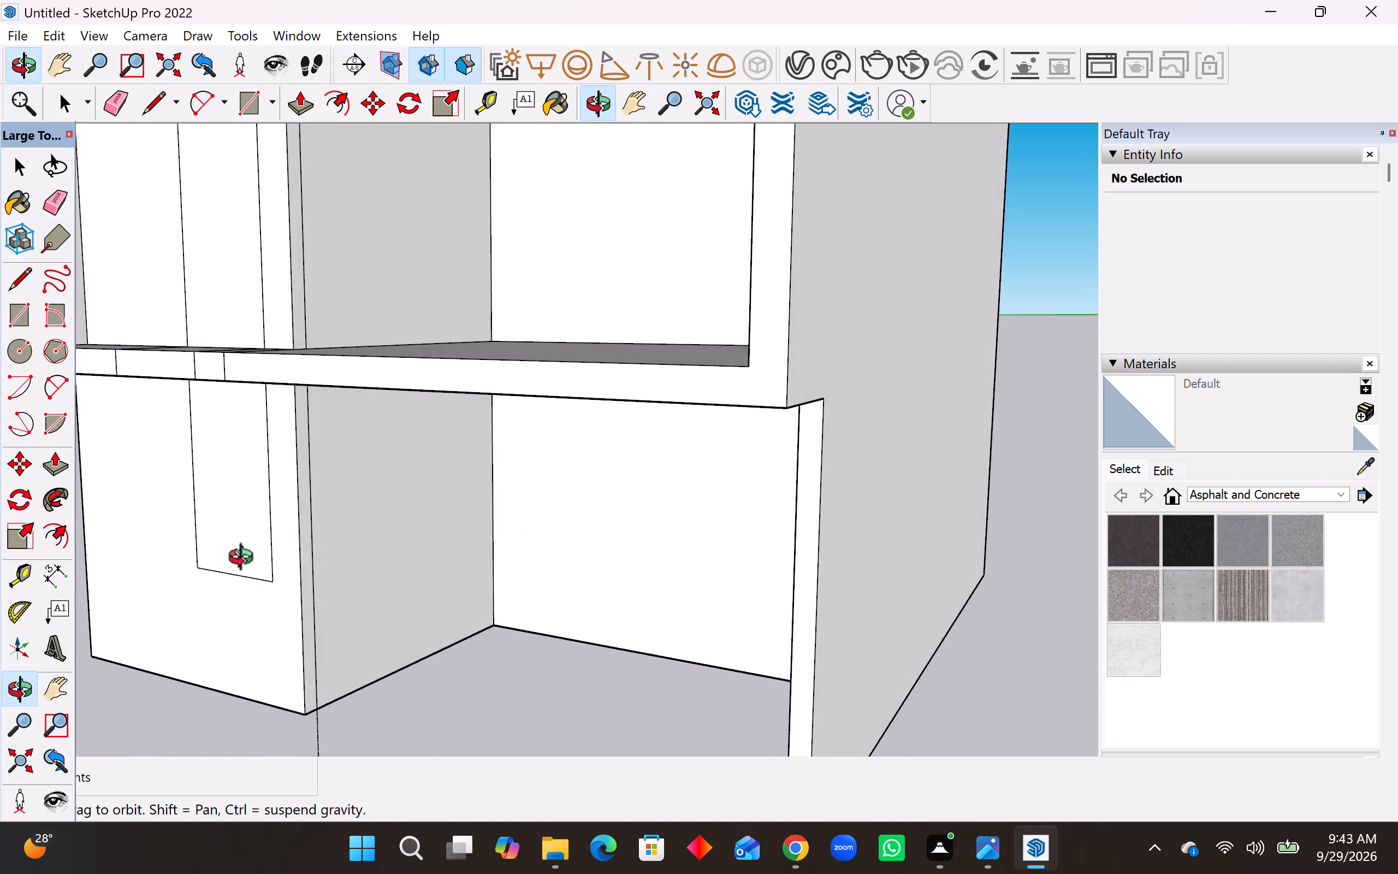
pyautogui.moveTo(246, 560); pyautogui.dragTo(268, 540, button='middle')
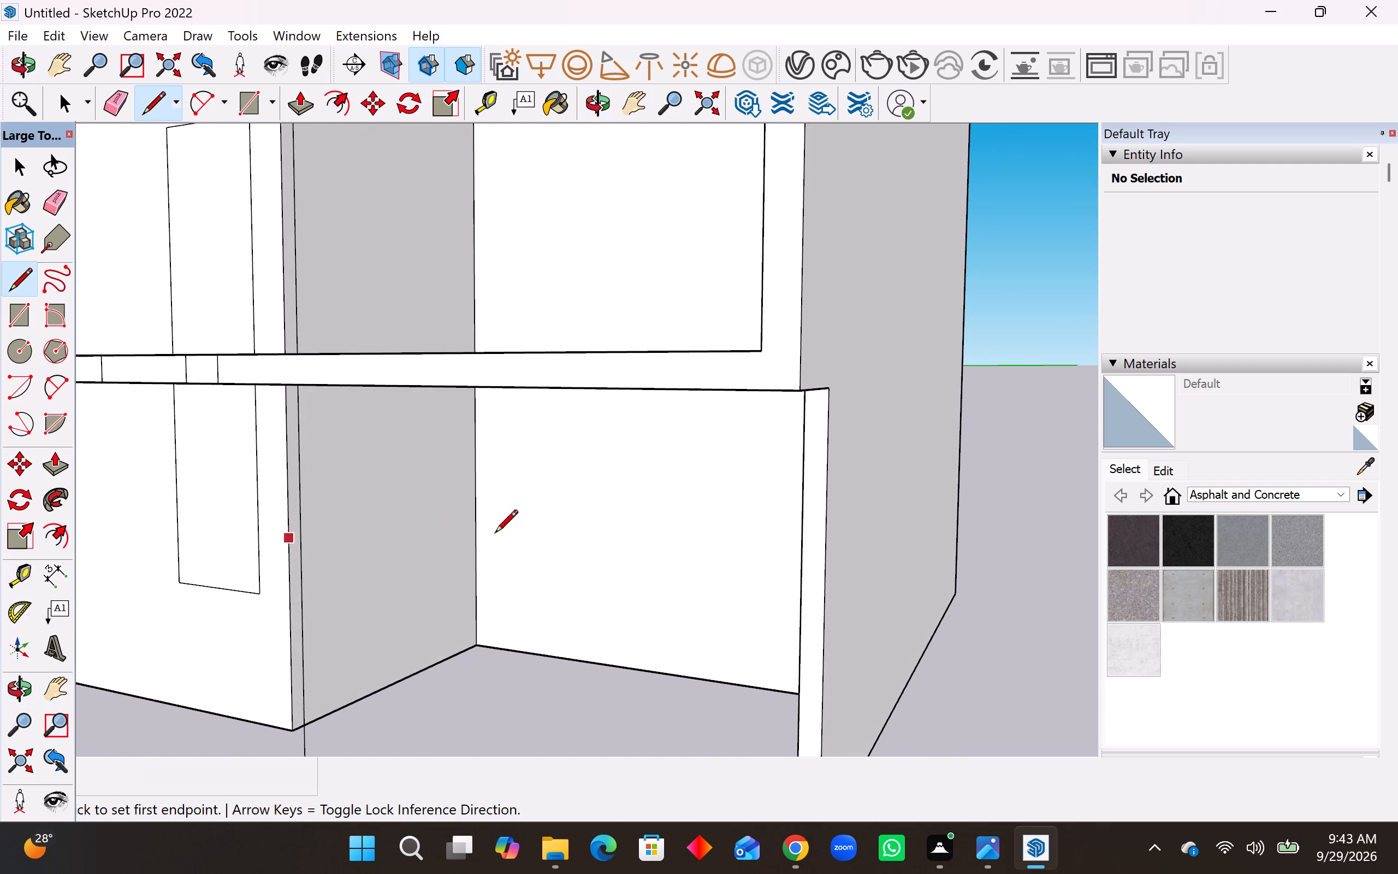
pyautogui.scroll(-5, 539, 534)
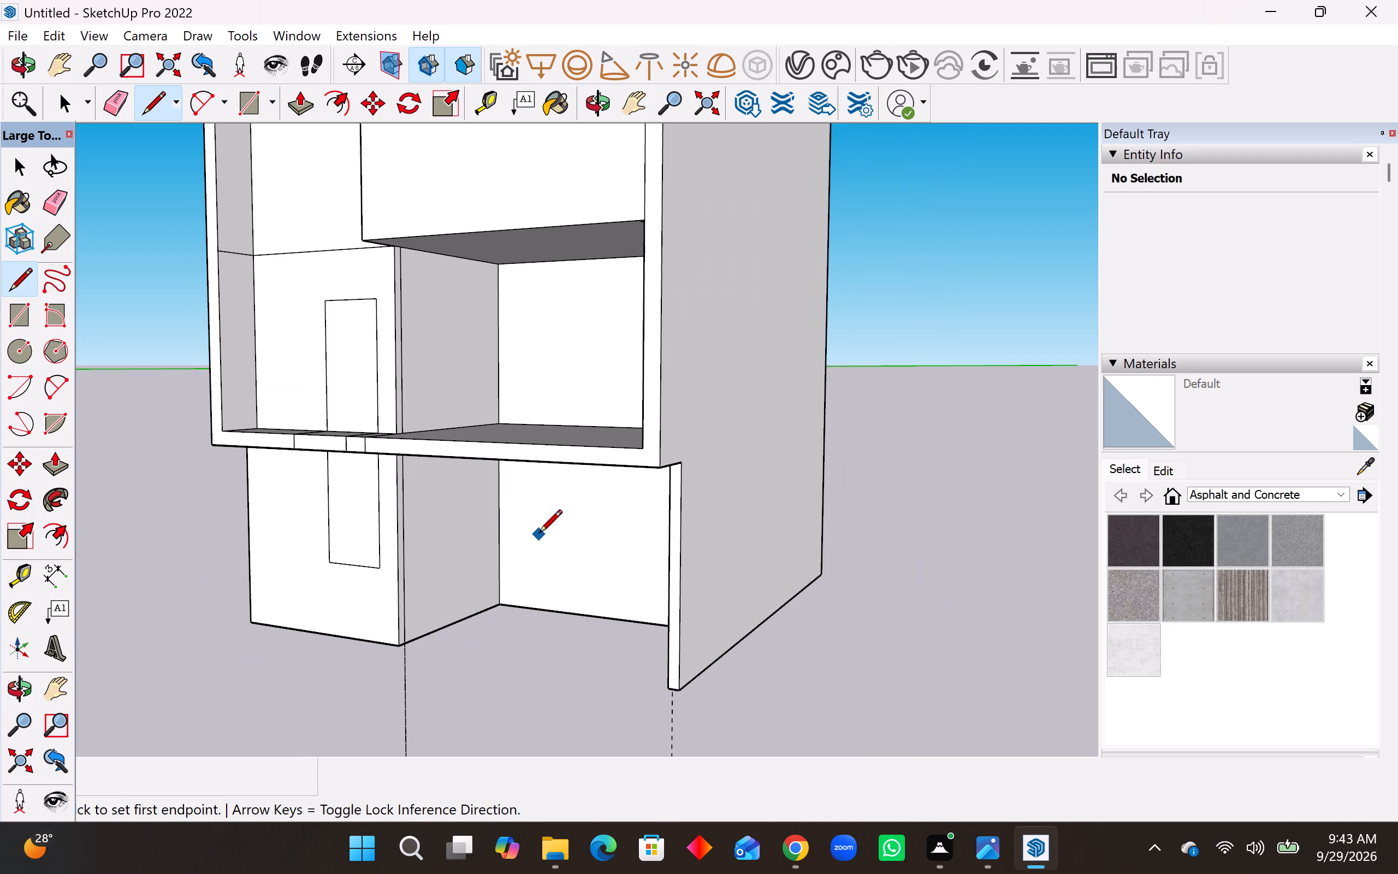
pyautogui.moveTo(539, 534); pyautogui.dragTo(624, 495, button='middle')
pyautogui.scroll(-5, 725, 534)
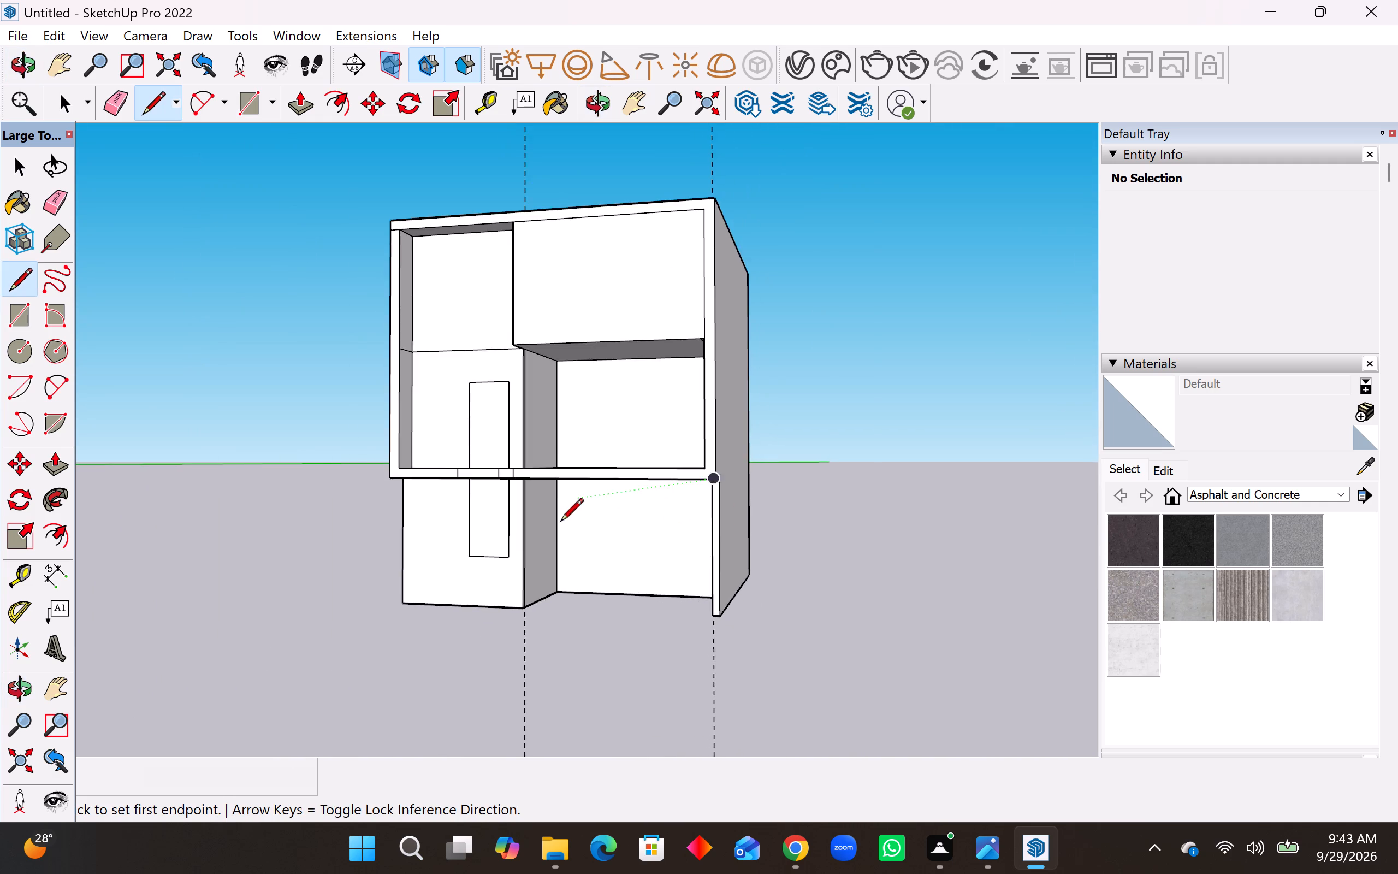
pyautogui.scroll(5, 560, 523)
pyautogui.scroll(-4, 553, 560)
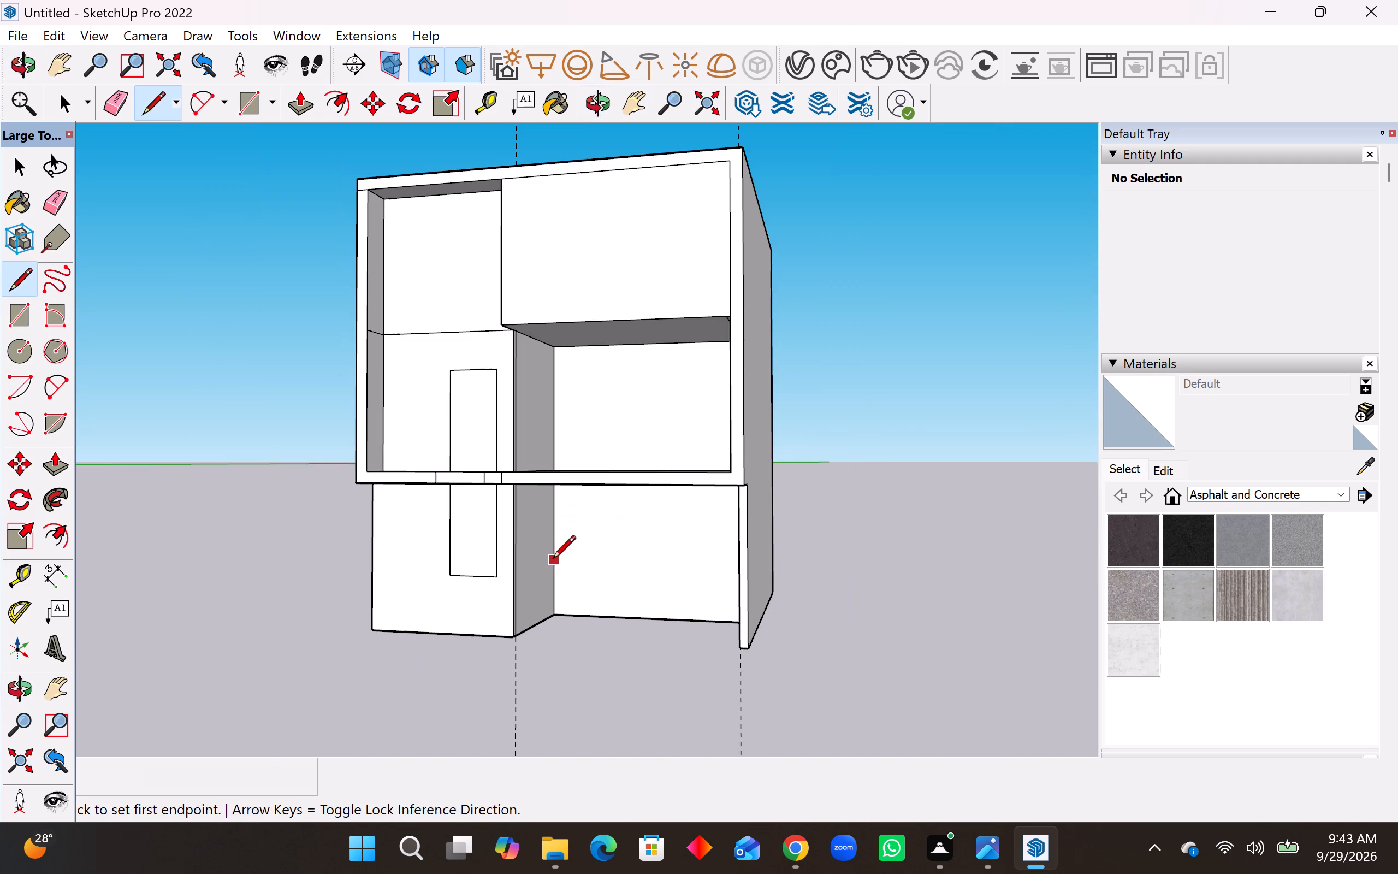
pyautogui.scroll(-4, 635, 578)
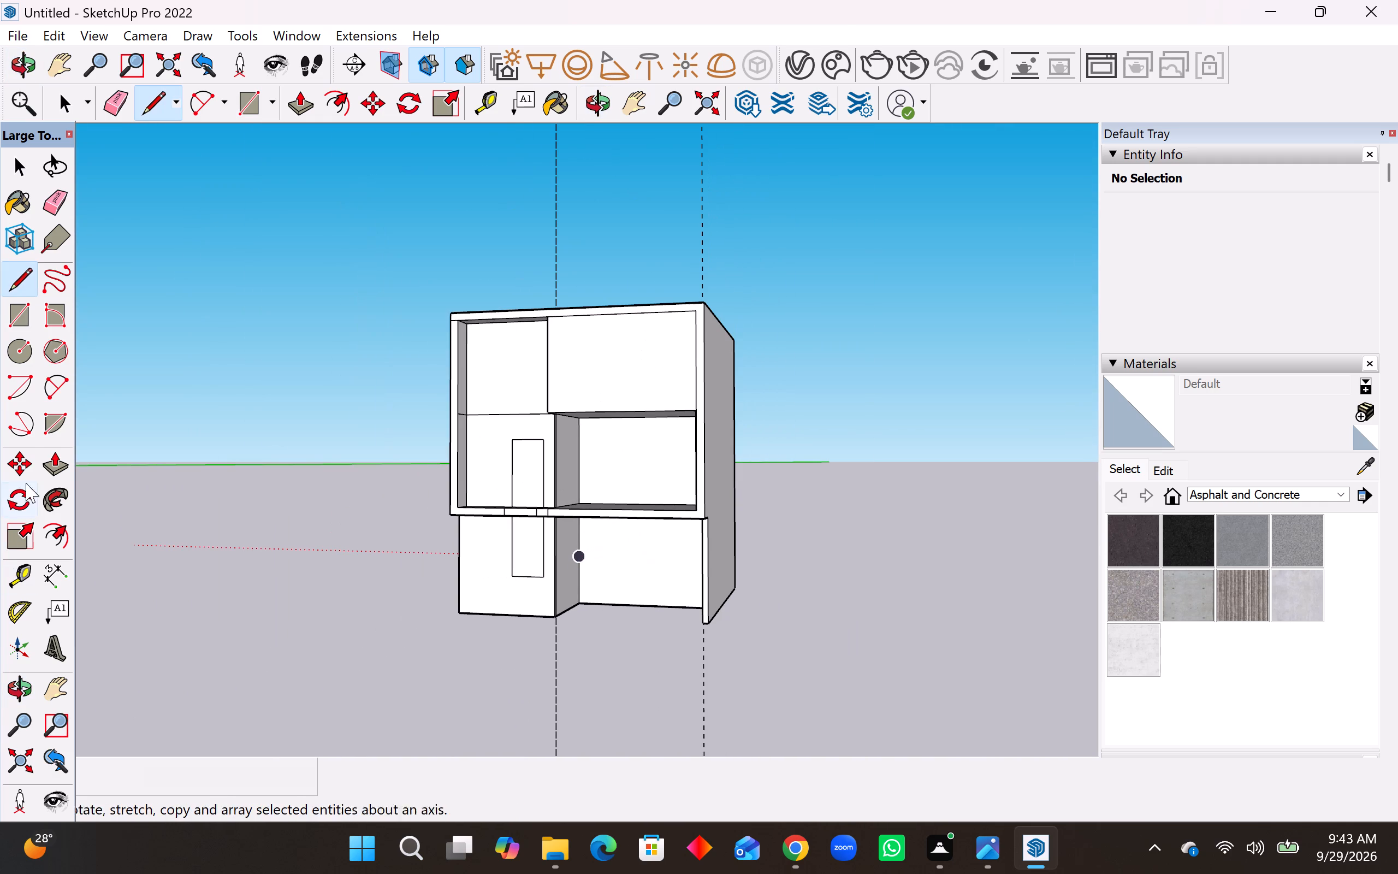
pyautogui.click(60, 453)
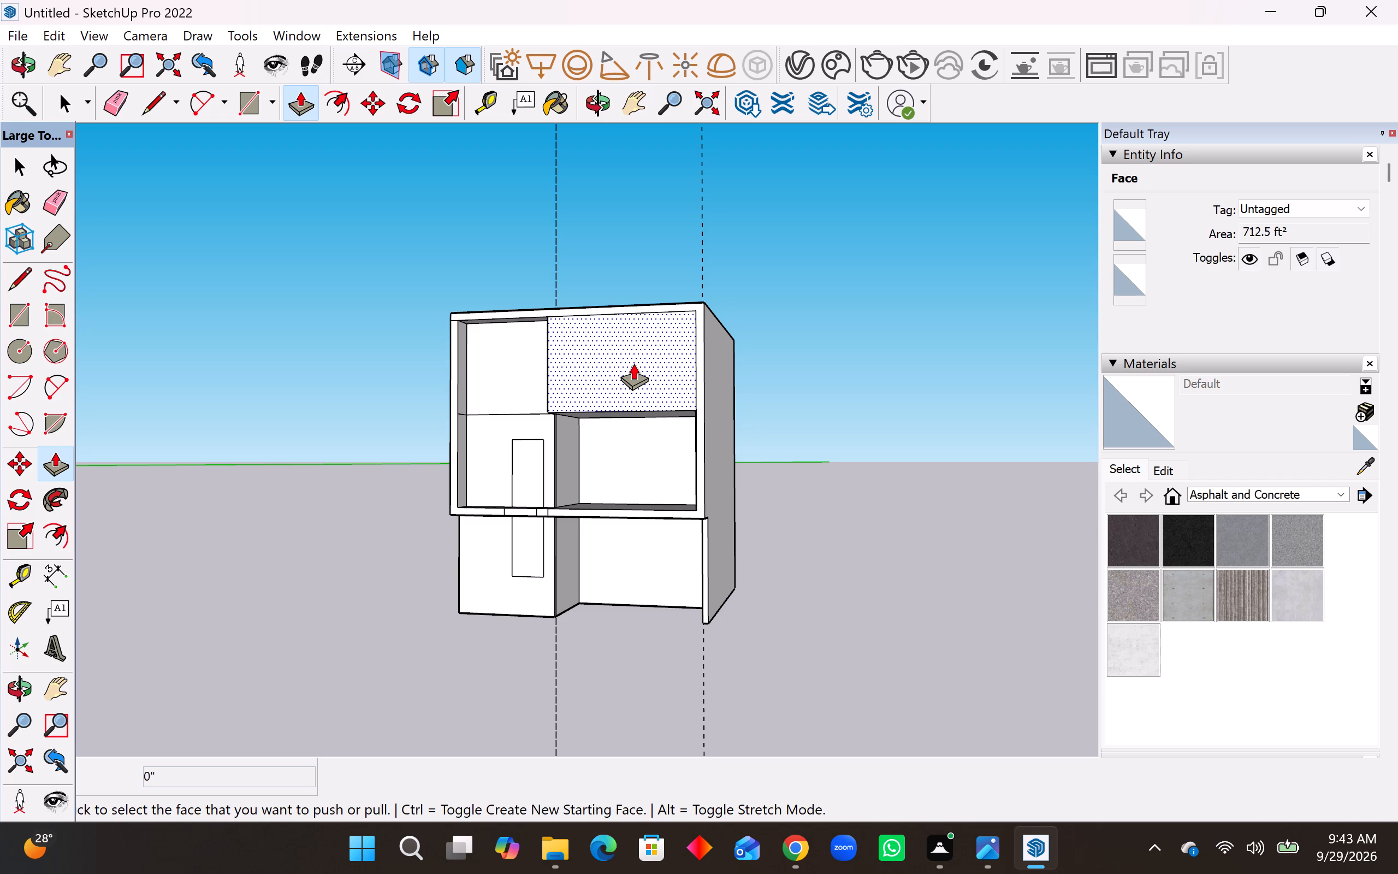
pyautogui.middleClick(674, 485)
pyautogui.middleClick(795, 482)
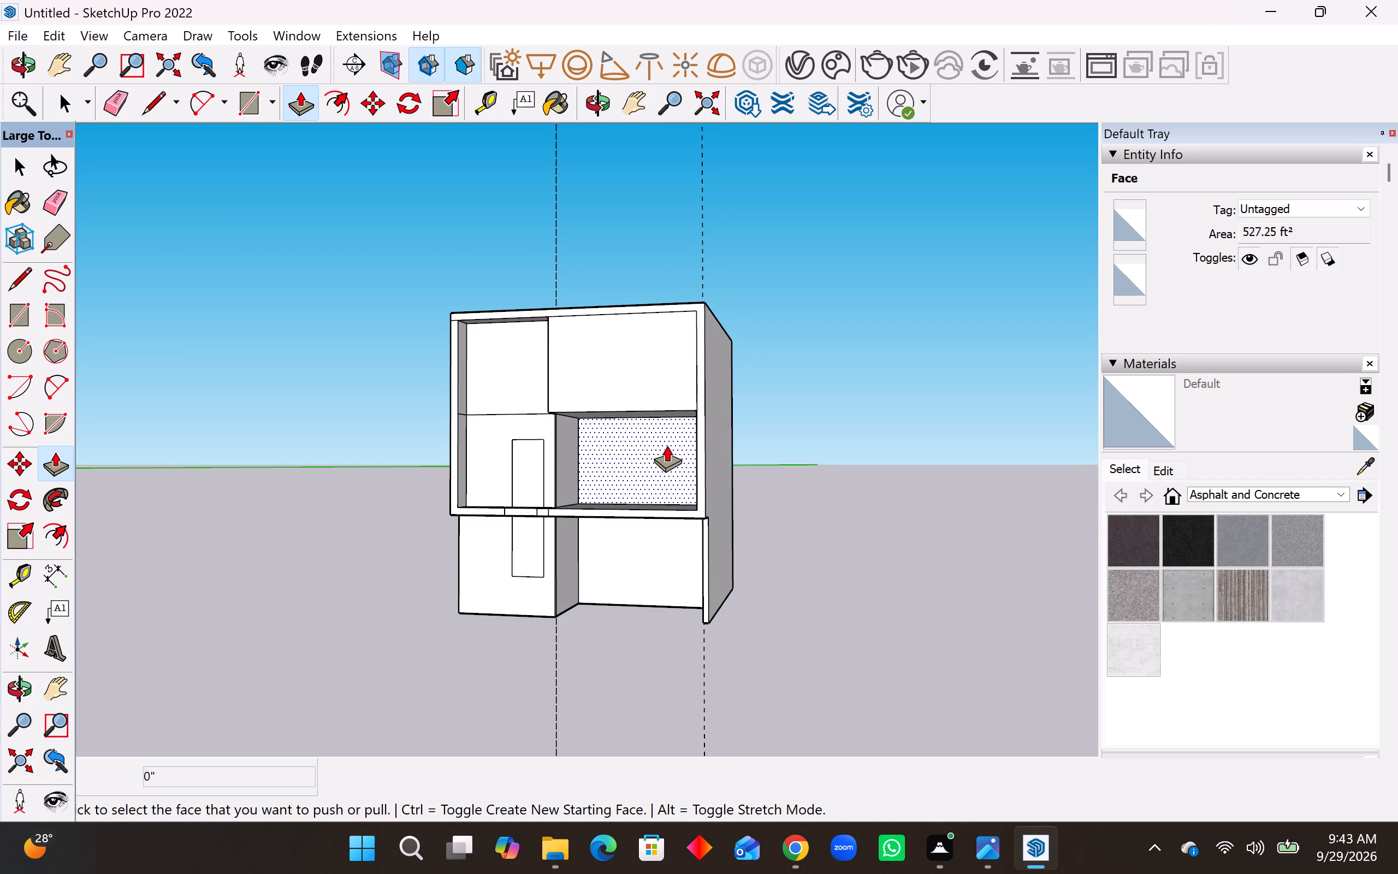
pyautogui.moveTo(632, 412); pyautogui.dragTo(750, 390, button='middle')
pyautogui.scroll(6, 632, 388)
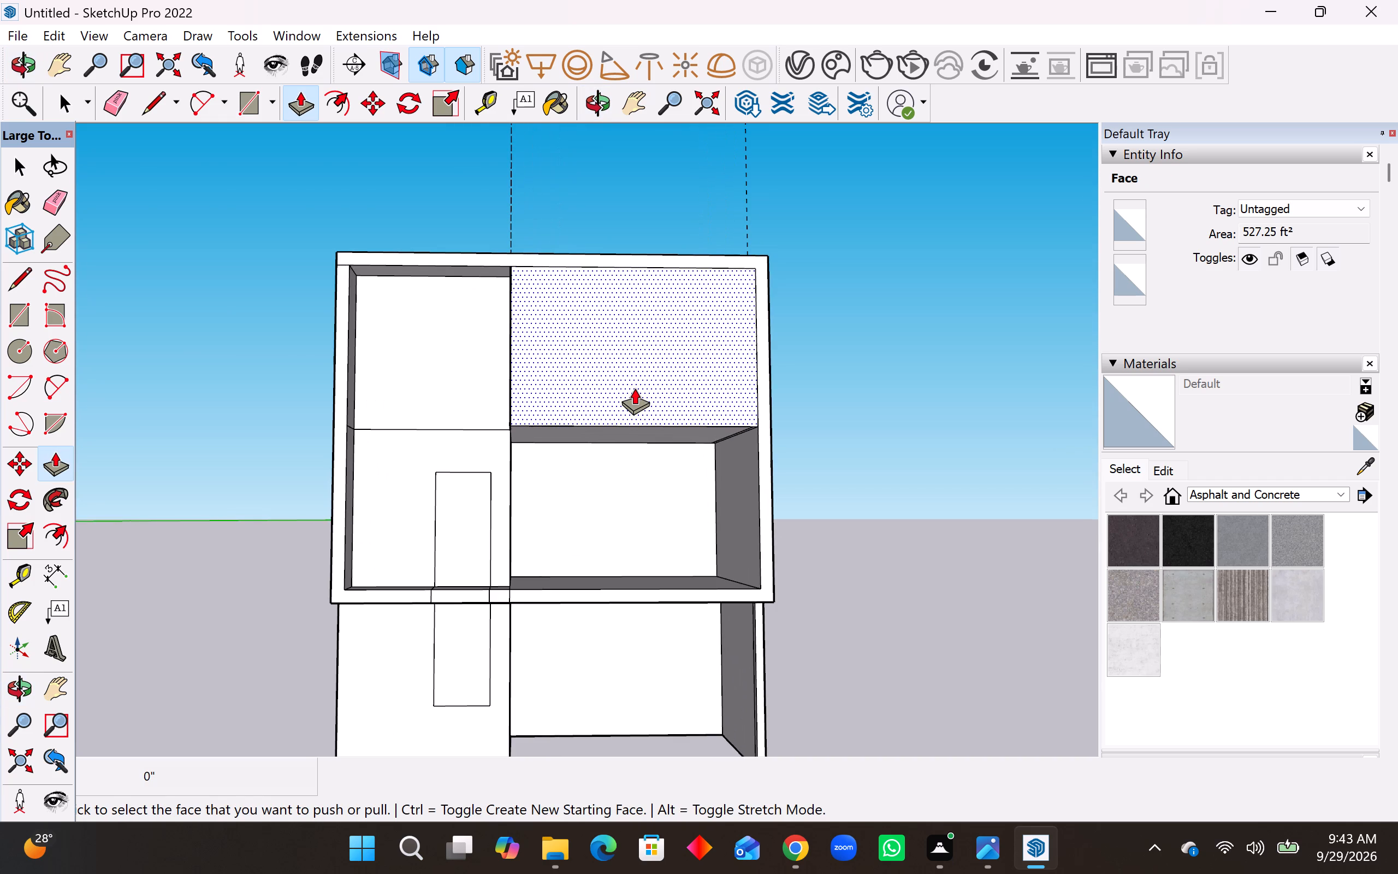
pyautogui.click(636, 388)
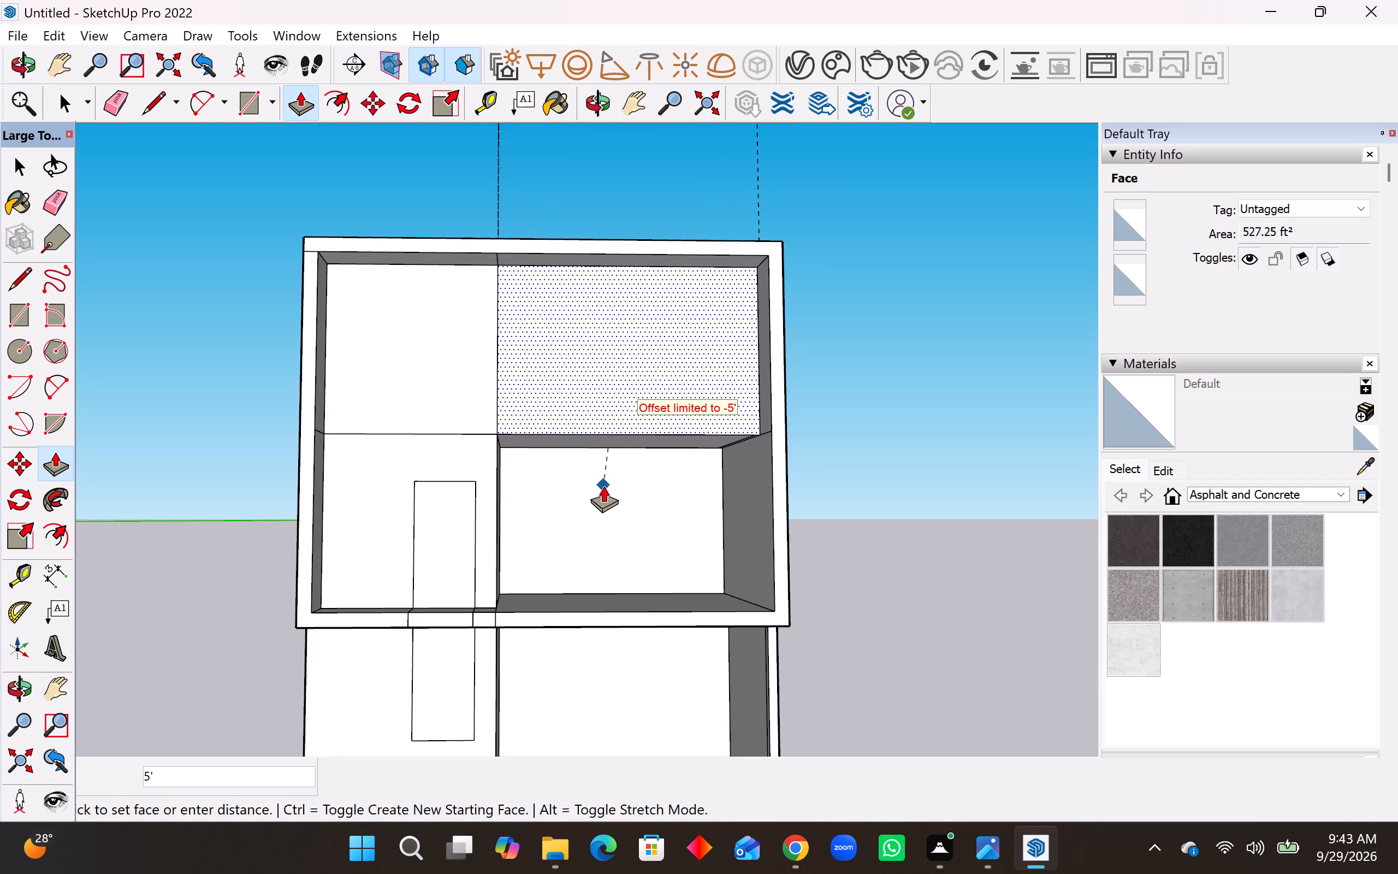
pyautogui.click(603, 485)
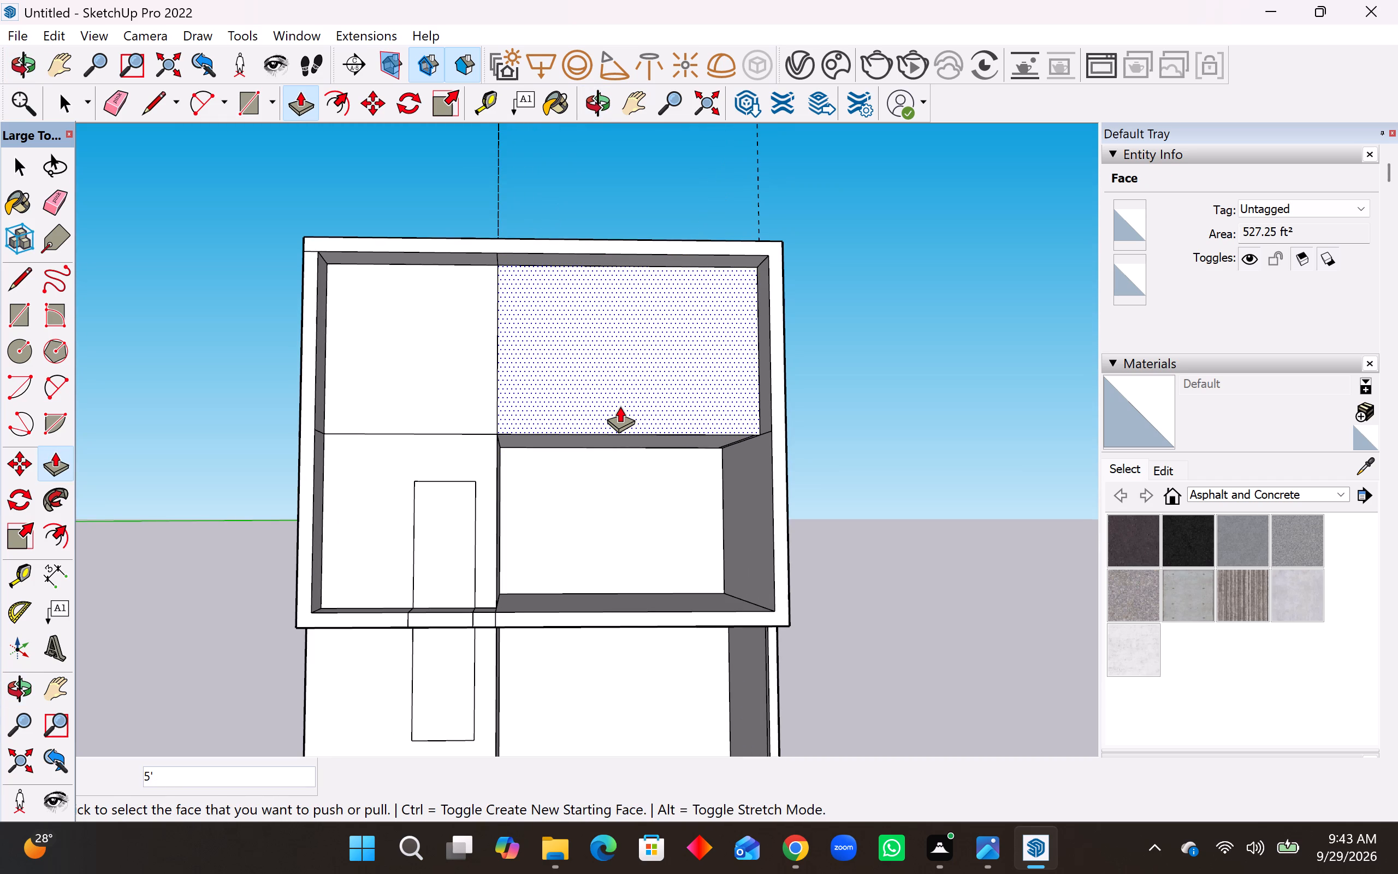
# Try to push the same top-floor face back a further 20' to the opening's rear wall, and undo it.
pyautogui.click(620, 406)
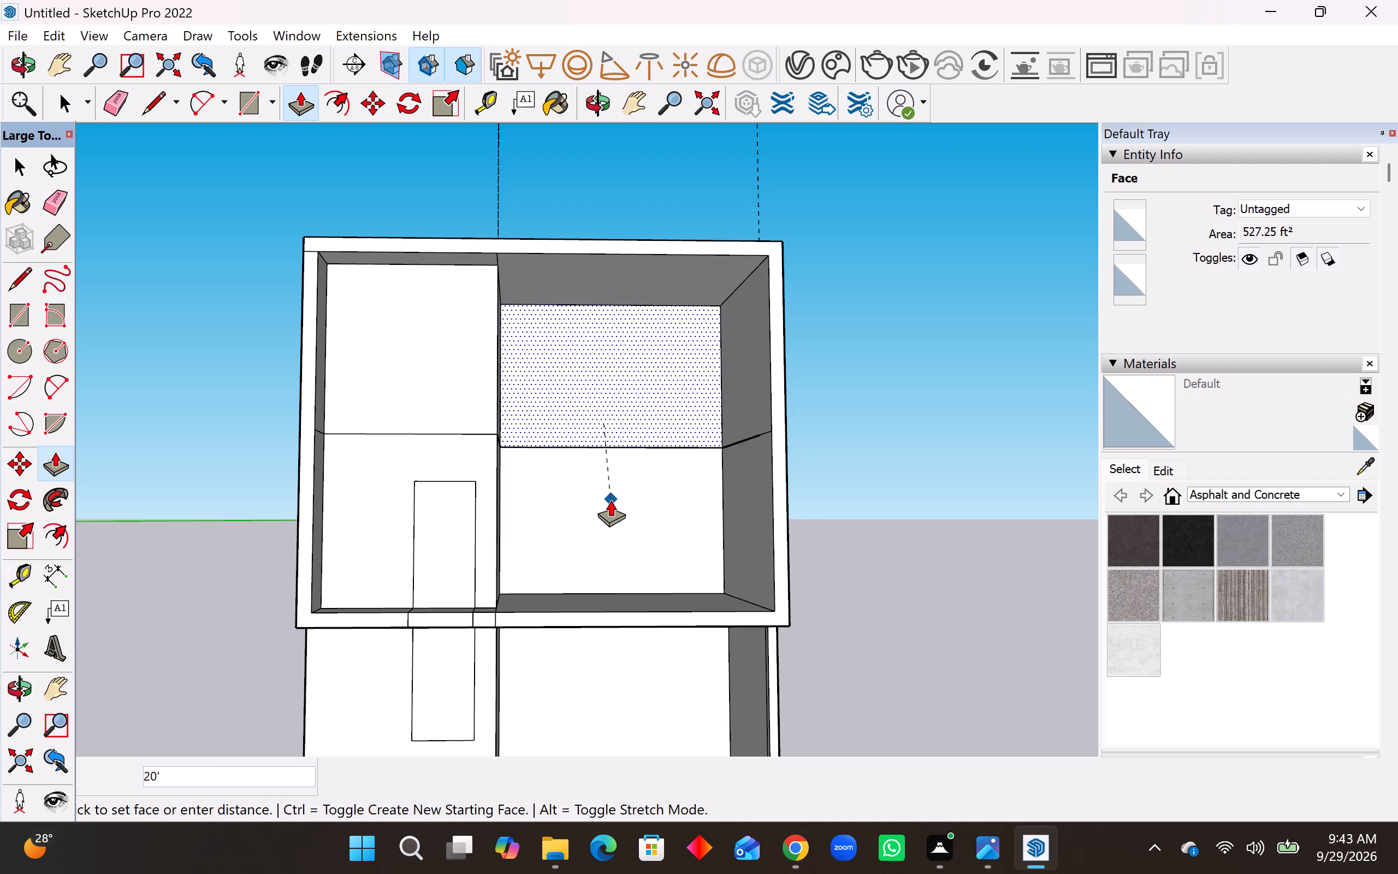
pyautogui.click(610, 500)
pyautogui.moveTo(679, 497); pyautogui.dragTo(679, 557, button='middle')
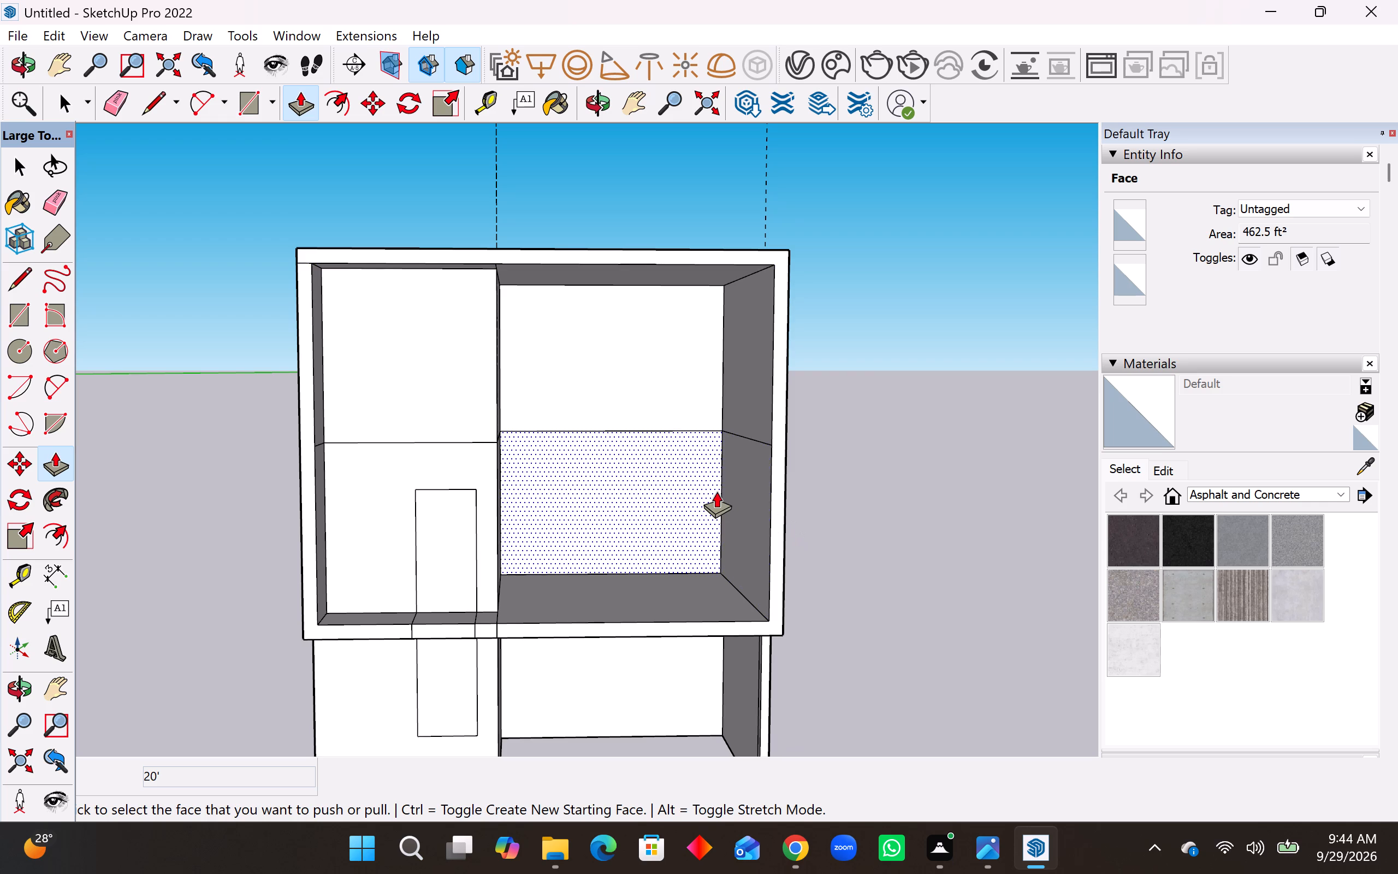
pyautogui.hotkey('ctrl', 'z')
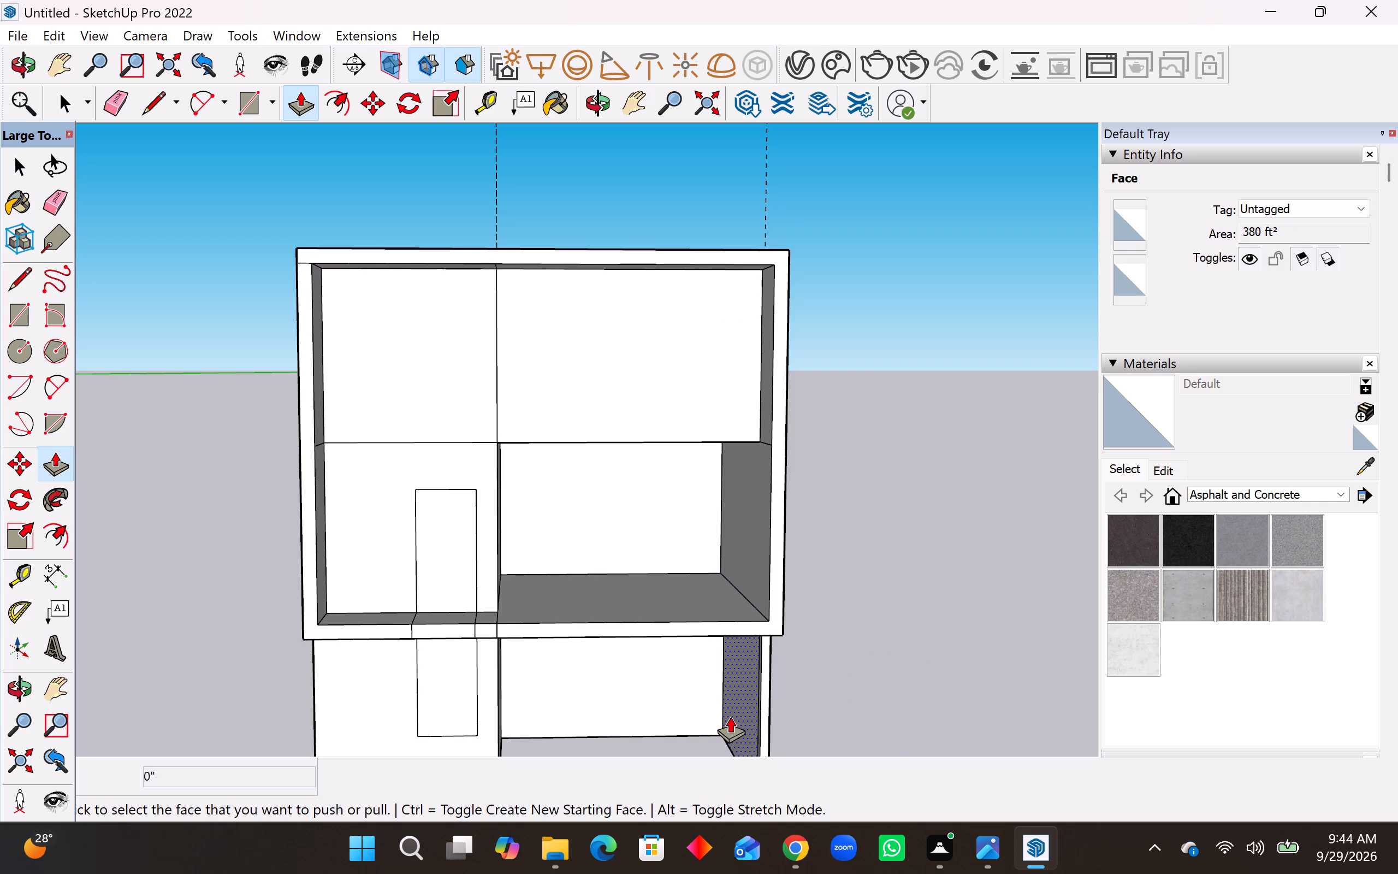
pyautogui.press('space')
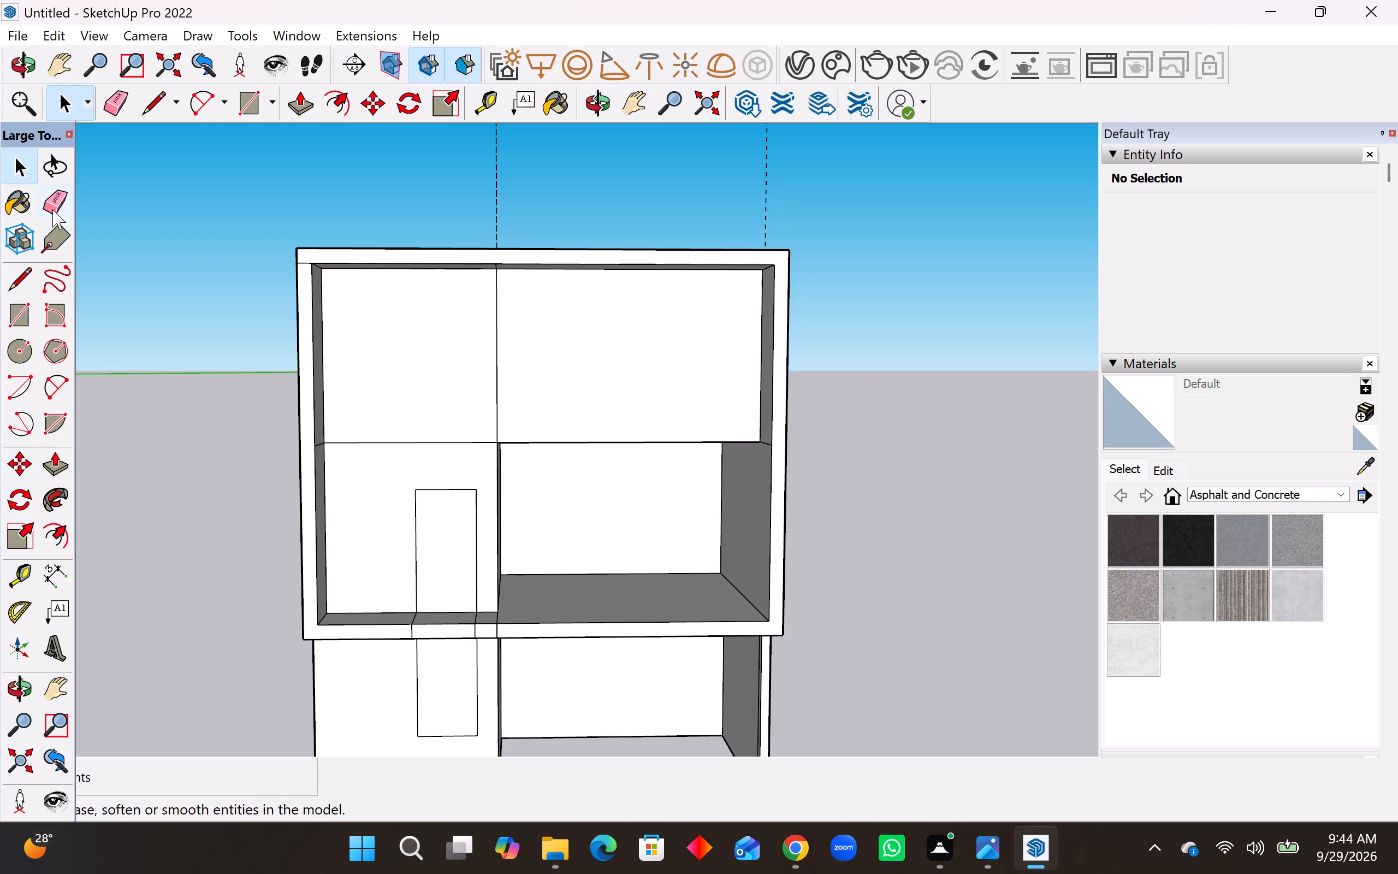
# Erase the narrow front rectangle's two leftover lines where they cross the first-floor slab's top, front edge and underside.
pyautogui.click(54, 204)
pyautogui.moveTo(410, 570); pyautogui.dragTo(434, 654, button='middle')
pyautogui.scroll(3, 432, 637)
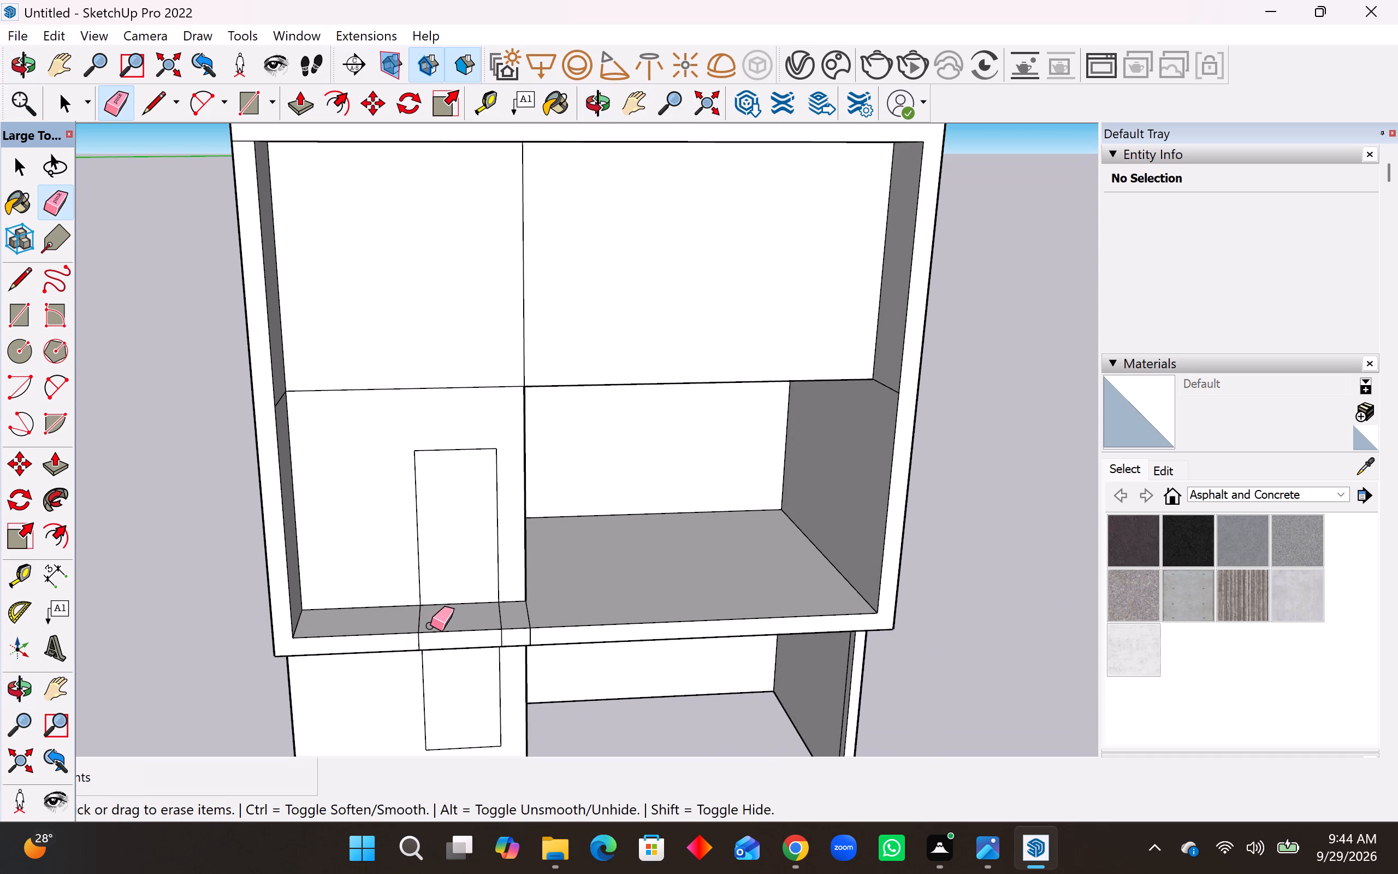
pyautogui.moveTo(419, 615); pyautogui.dragTo(503, 615)
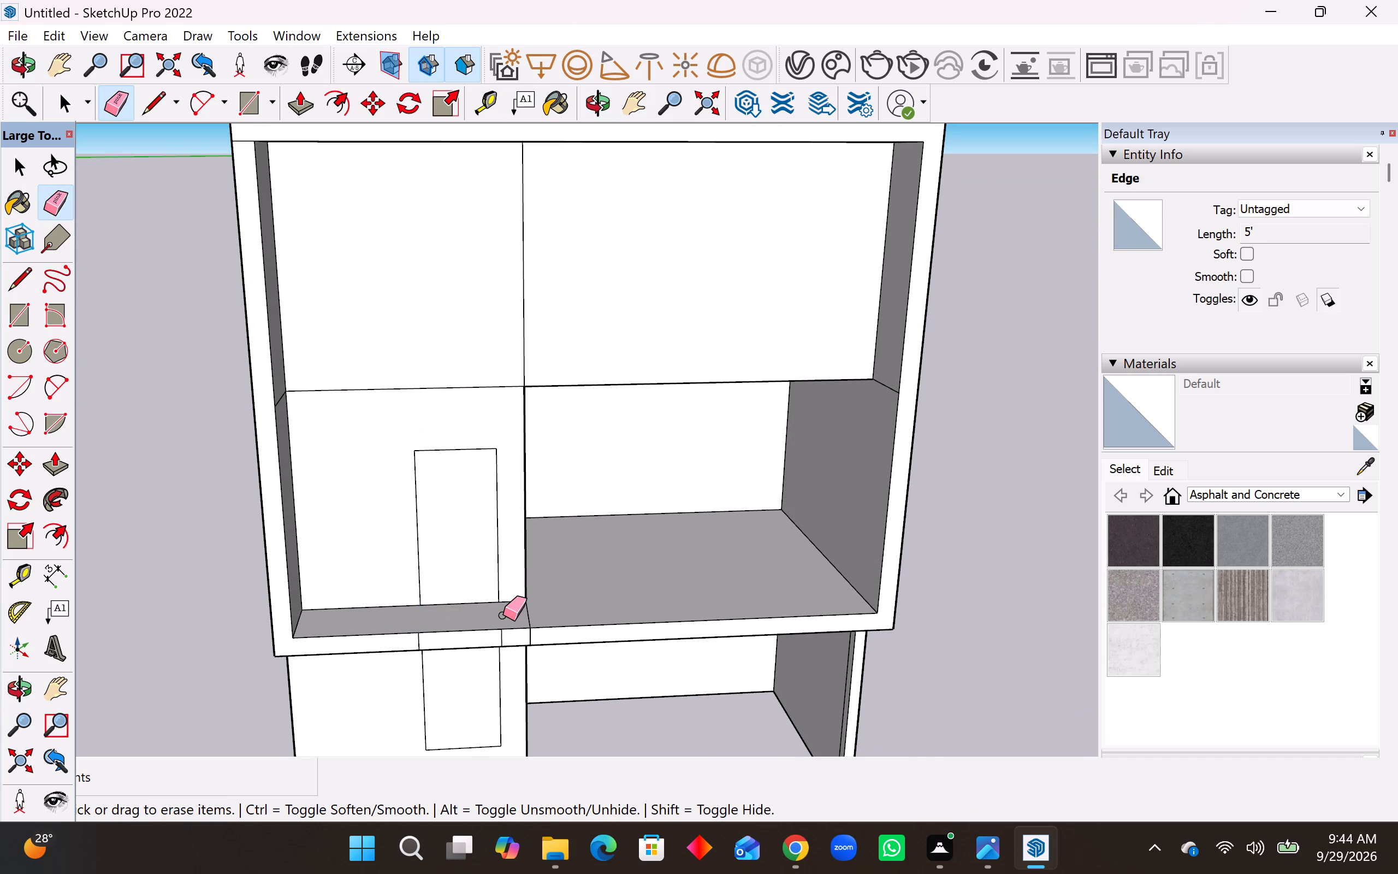
pyautogui.scroll(3, 500, 649)
pyautogui.moveTo(506, 637); pyautogui.dragTo(458, 634)
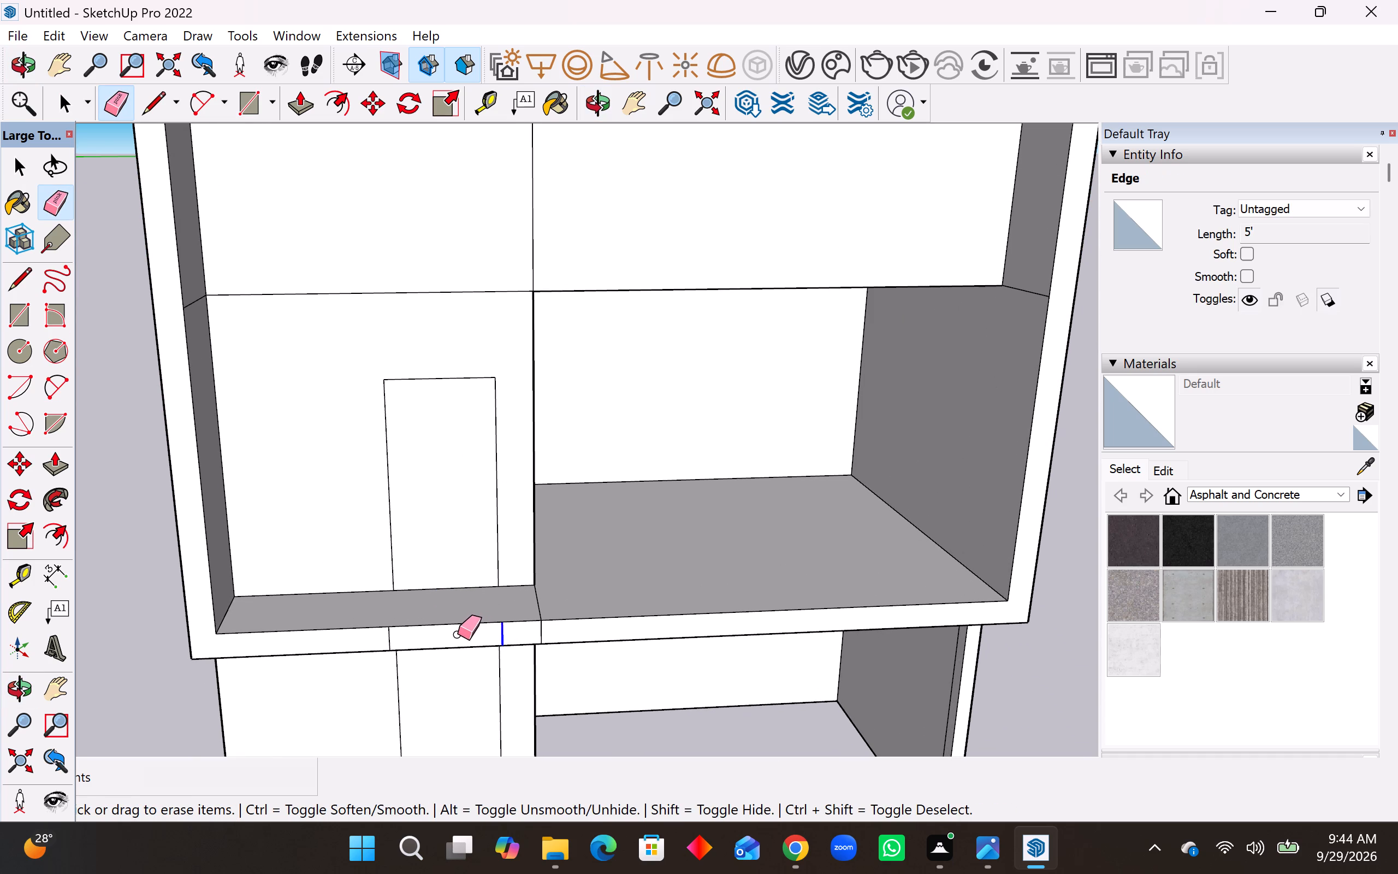
pyautogui.moveTo(458, 634); pyautogui.dragTo(375, 639)
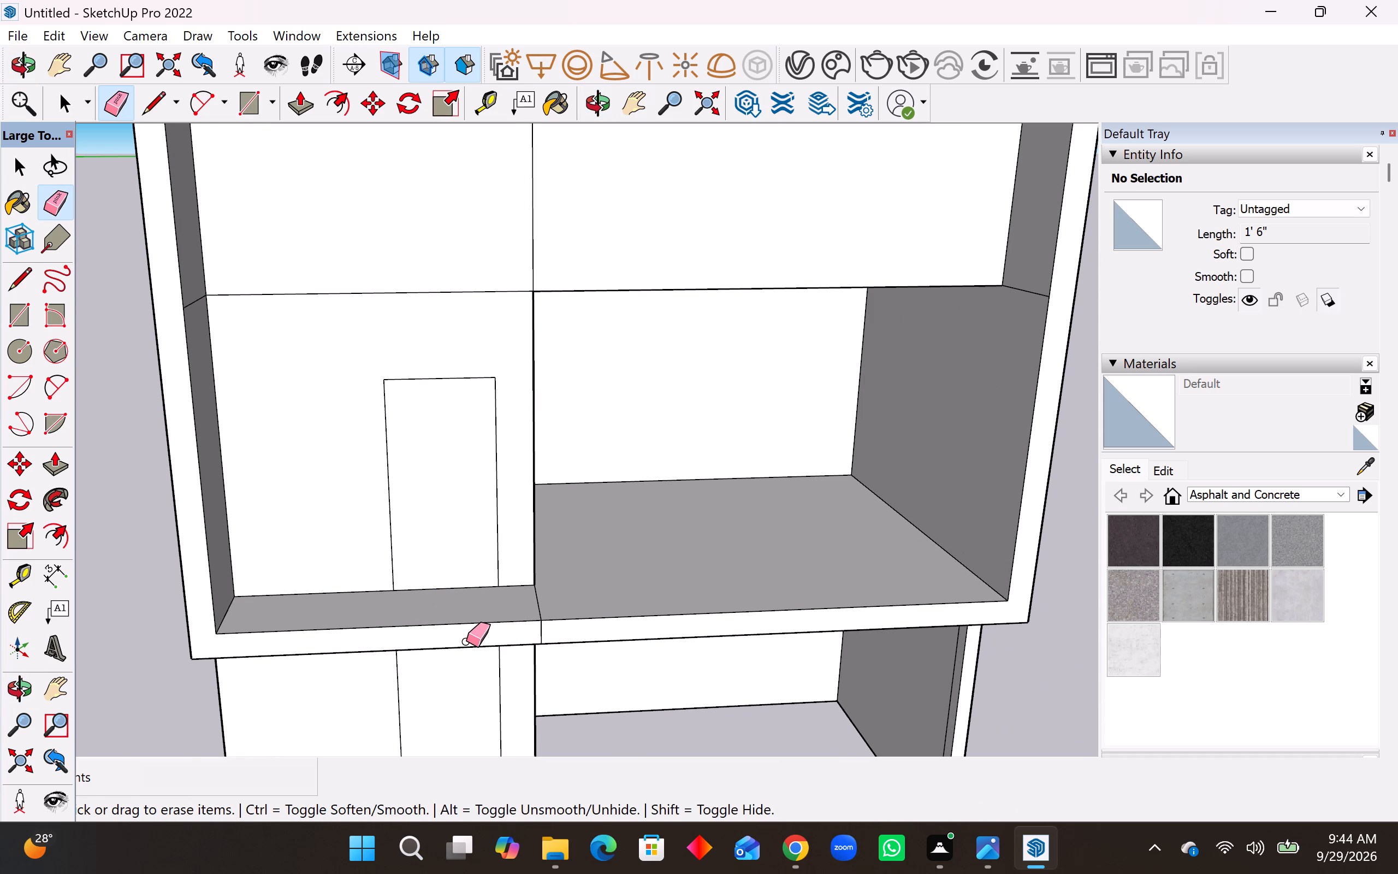
pyautogui.moveTo(466, 641); pyautogui.dragTo(482, 258, button='middle')
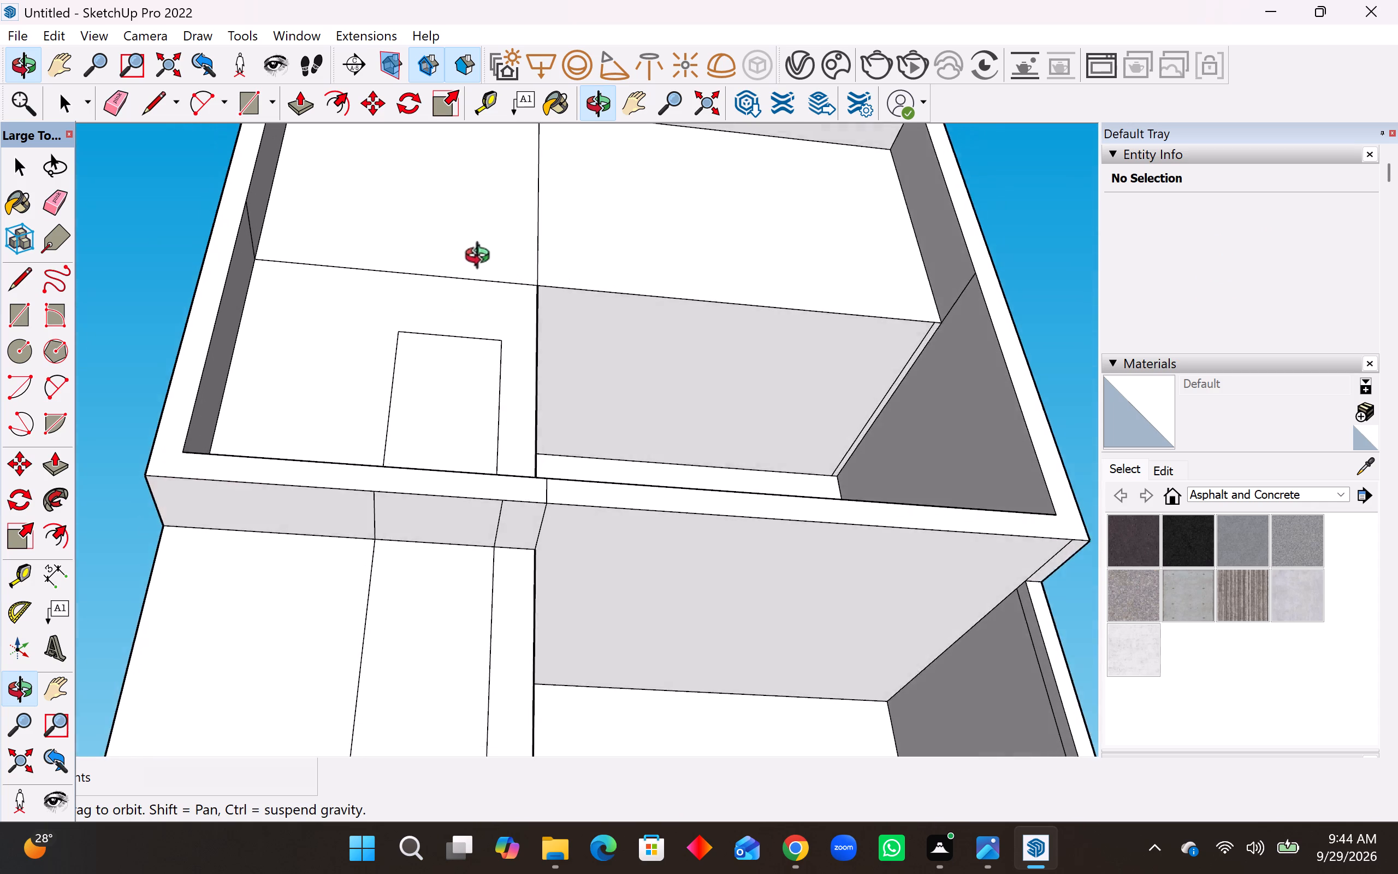
pyautogui.moveTo(482, 258); pyautogui.dragTo(484, 231, button='middle')
pyautogui.moveTo(366, 475); pyautogui.dragTo(493, 483)
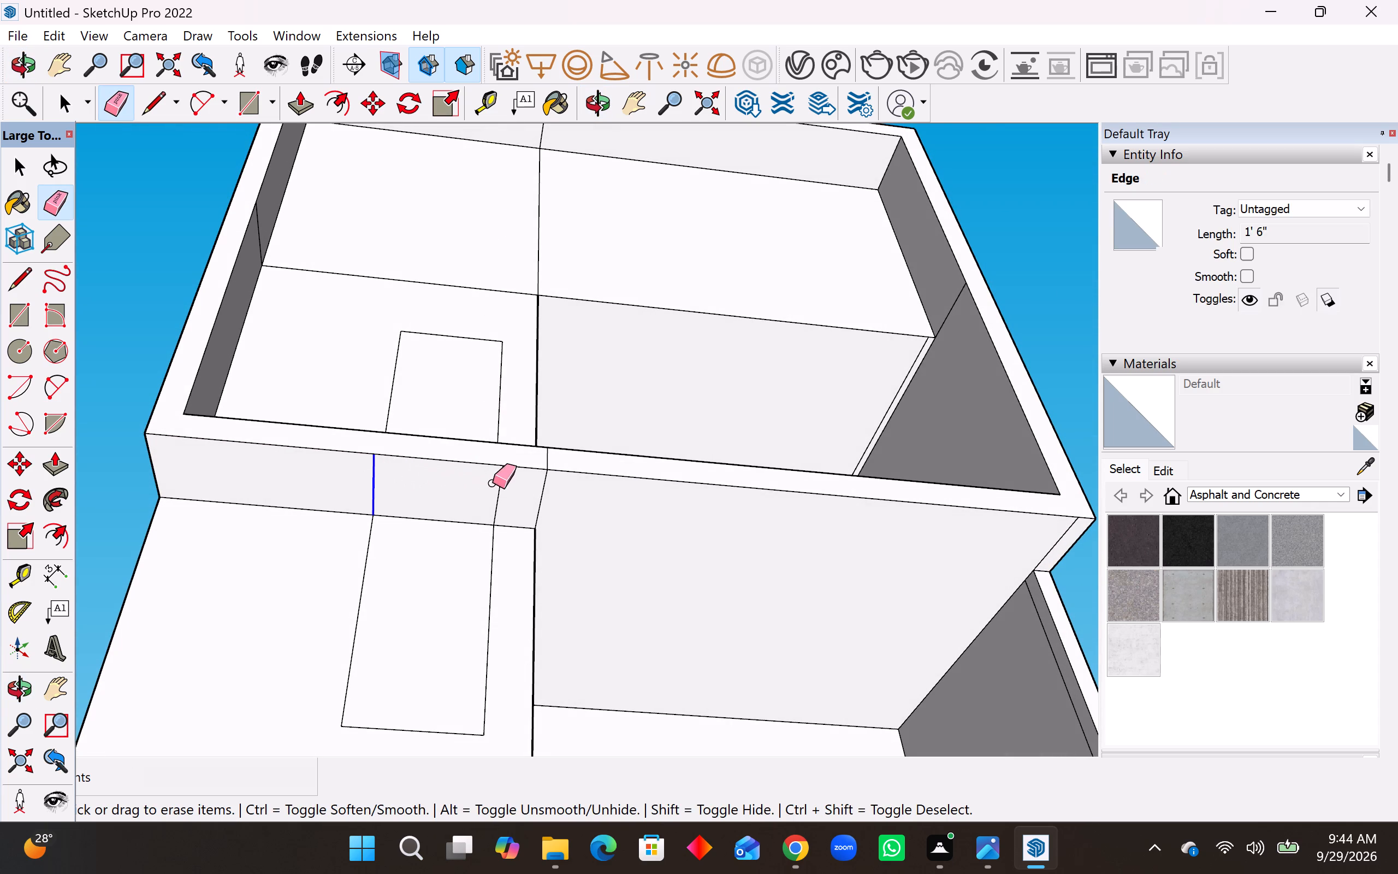
pyautogui.moveTo(493, 483); pyautogui.dragTo(503, 485)
# Erase the leftover line at the left bay's corner from the first-floor slab's front edge, top and underside.
pyautogui.moveTo(502, 452); pyautogui.dragTo(425, 784, button='middle')
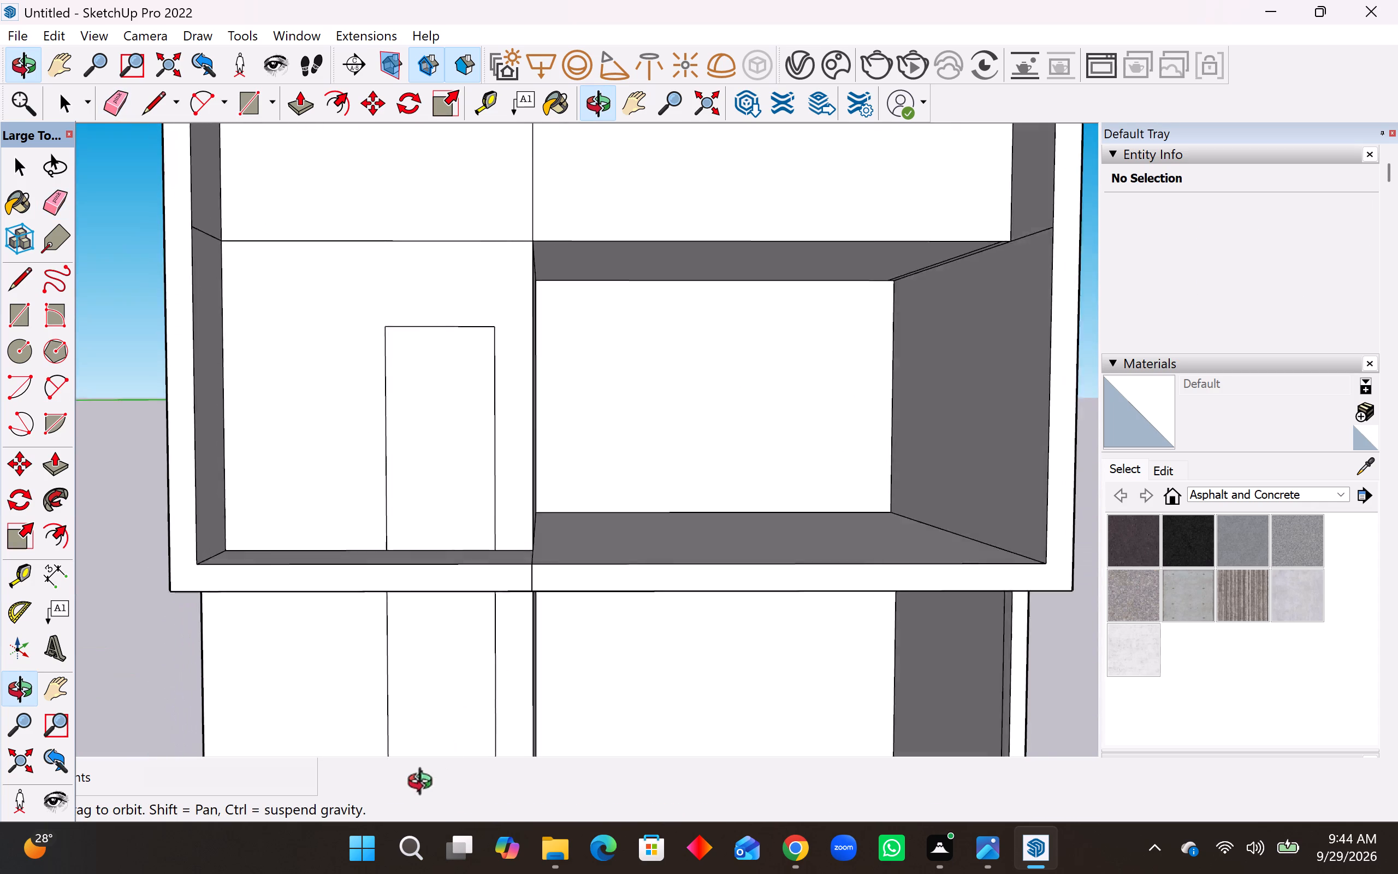
pyautogui.moveTo(425, 784); pyautogui.dragTo(372, 820, button='middle')
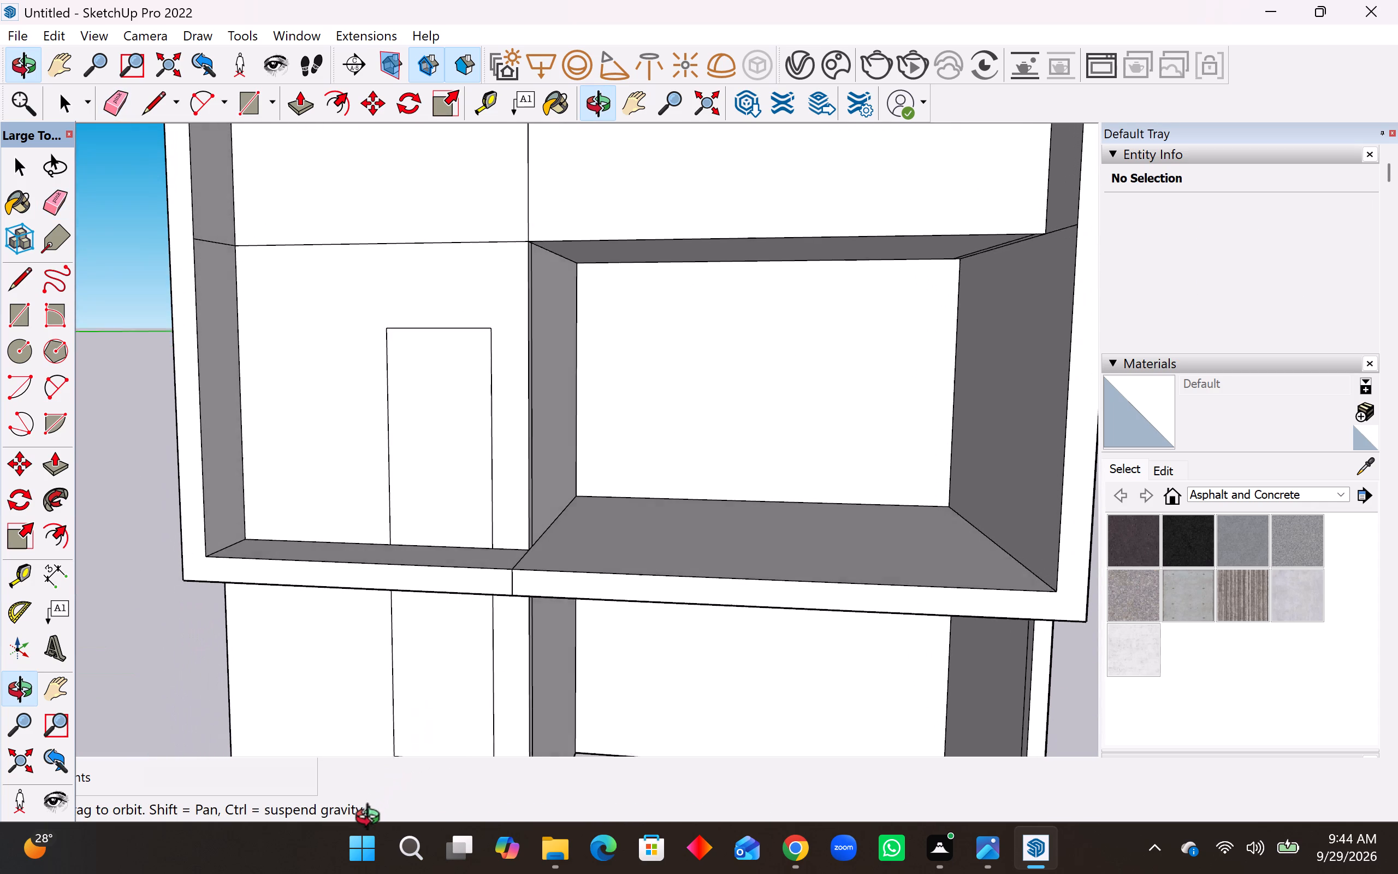
pyautogui.moveTo(372, 820); pyautogui.dragTo(418, 805, button='middle')
pyautogui.moveTo(531, 648); pyautogui.dragTo(536, 654, button='middle')
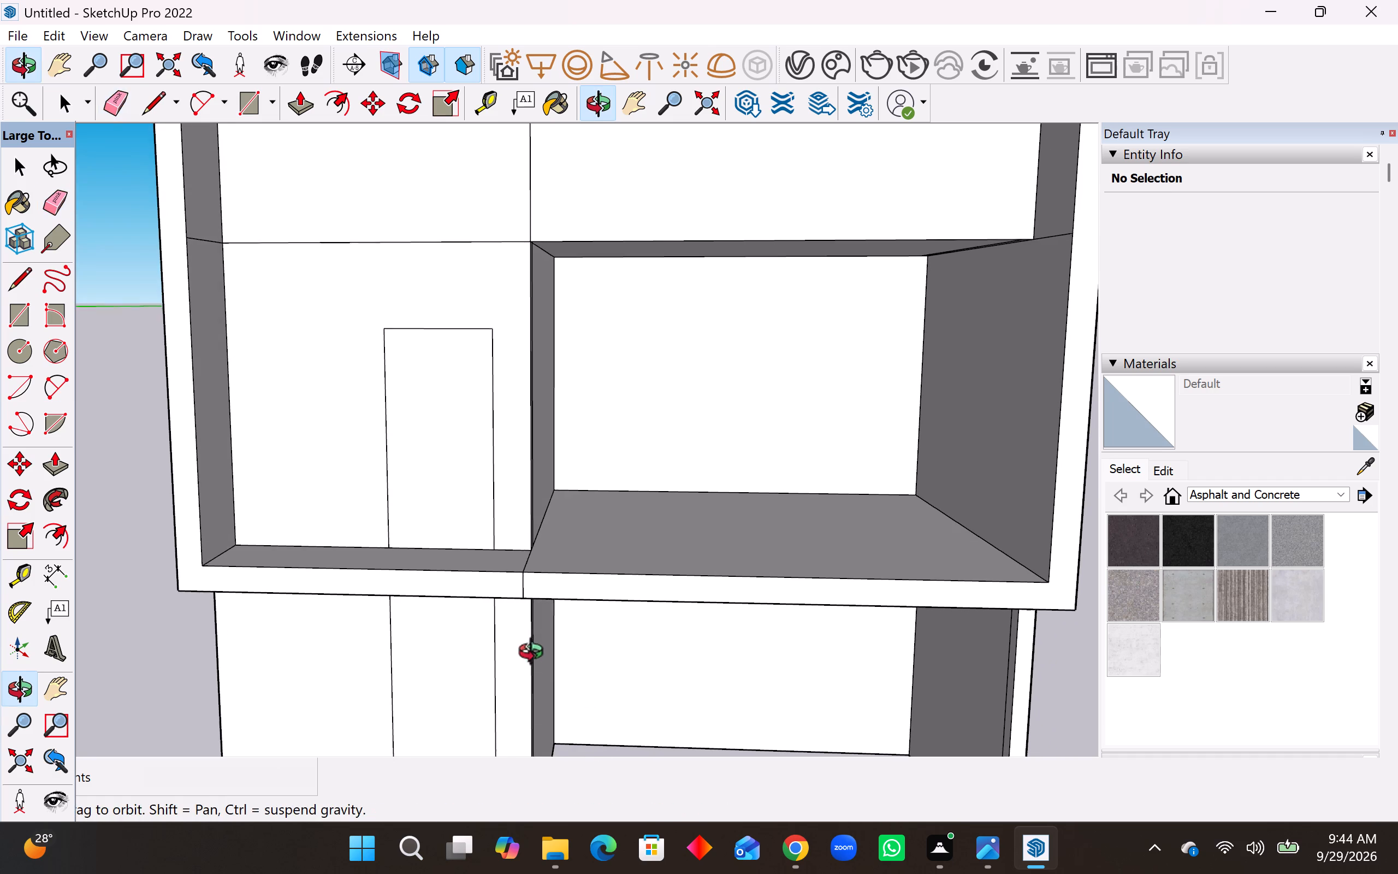
pyautogui.moveTo(536, 654); pyautogui.dragTo(580, 670, button='middle')
pyautogui.scroll(4, 553, 613)
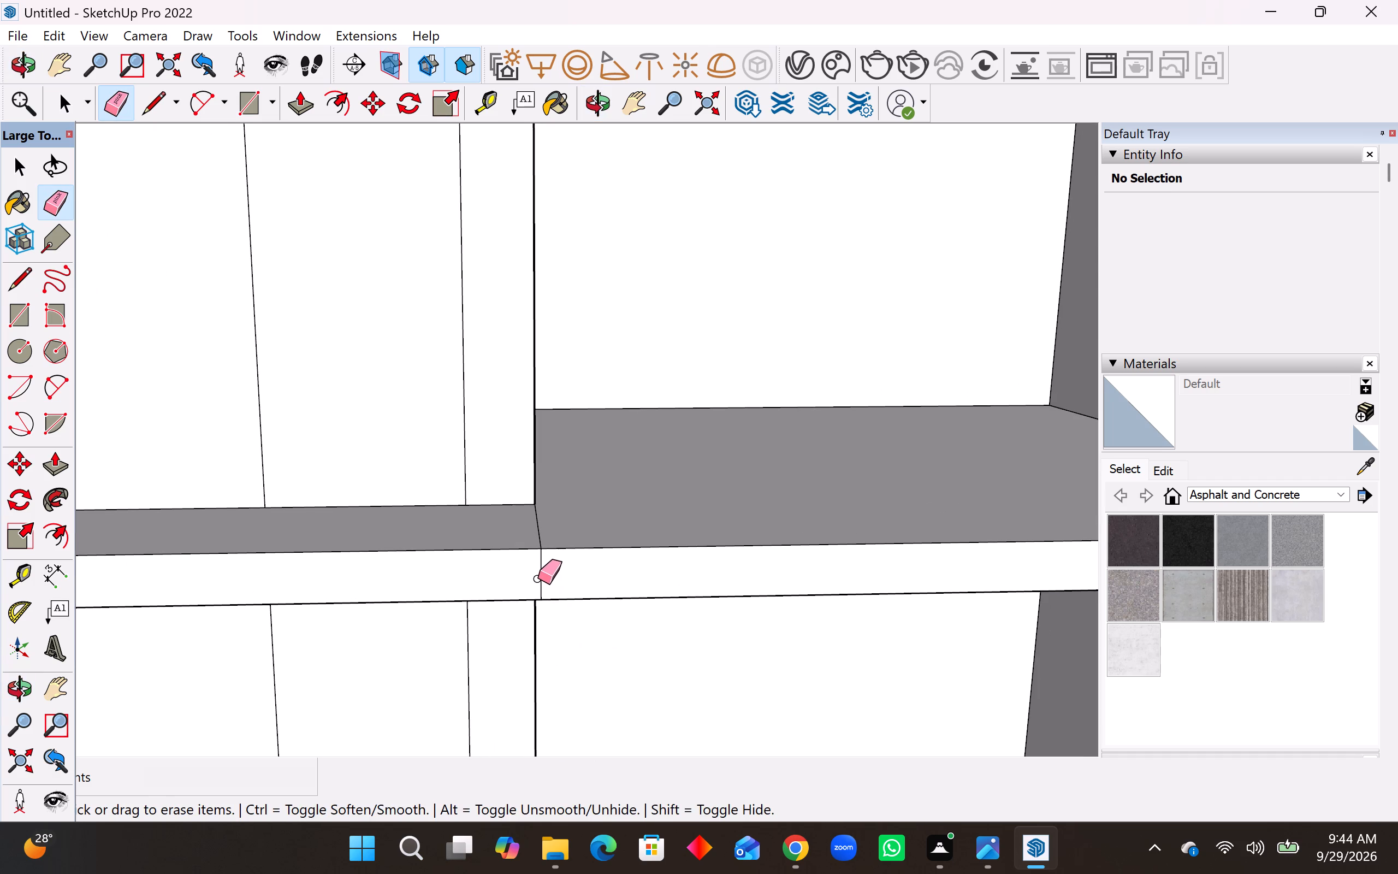
pyautogui.moveTo(538, 578); pyautogui.dragTo(546, 576)
pyautogui.moveTo(534, 512); pyautogui.dragTo(543, 515)
pyautogui.moveTo(551, 579); pyautogui.dragTo(548, 509, button='middle')
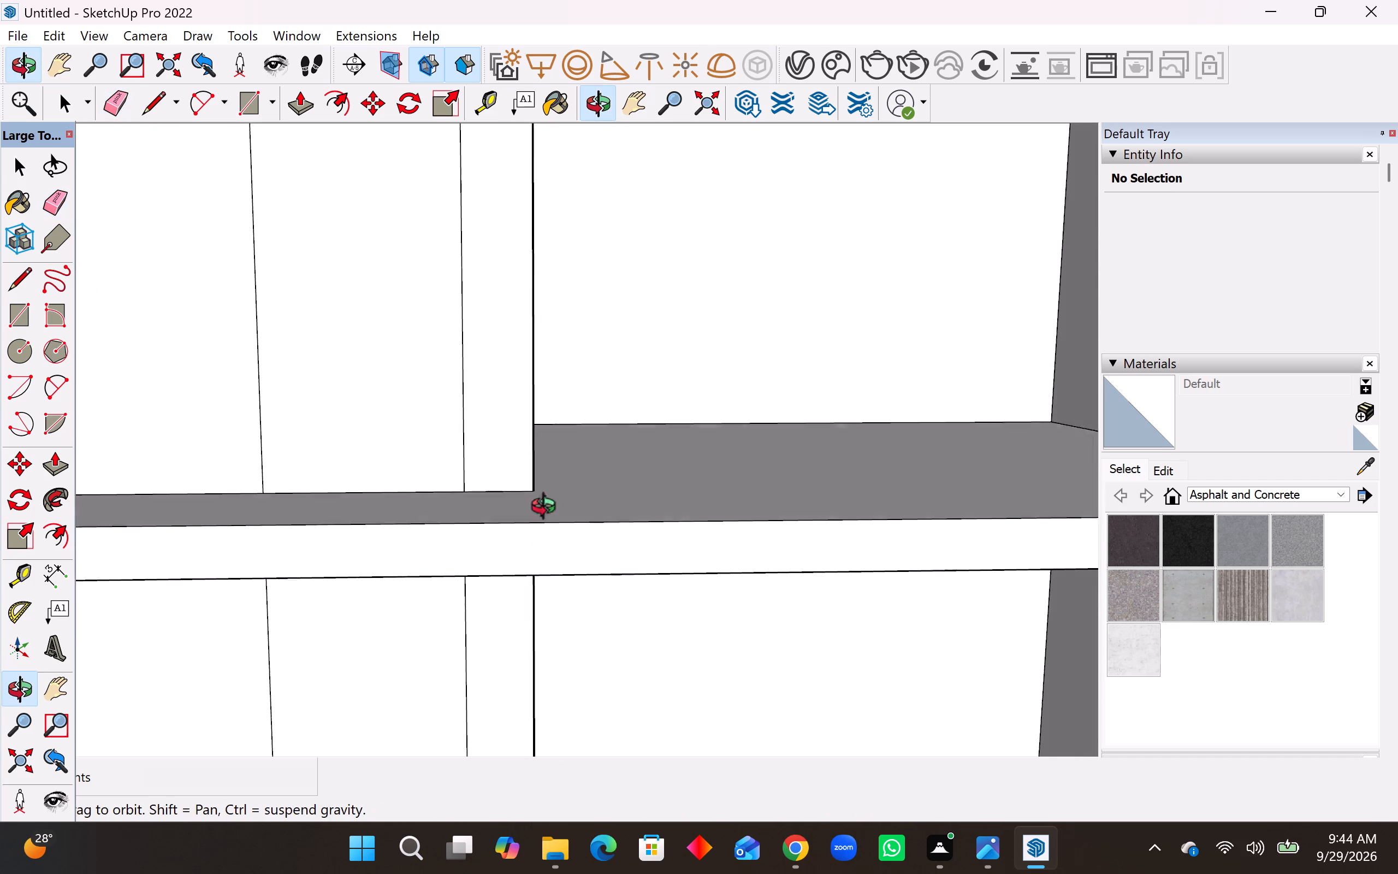
pyautogui.moveTo(548, 509); pyautogui.dragTo(554, 399, button='middle')
pyautogui.moveTo(541, 423); pyautogui.dragTo(550, 423)
pyautogui.scroll(-7, 552, 483)
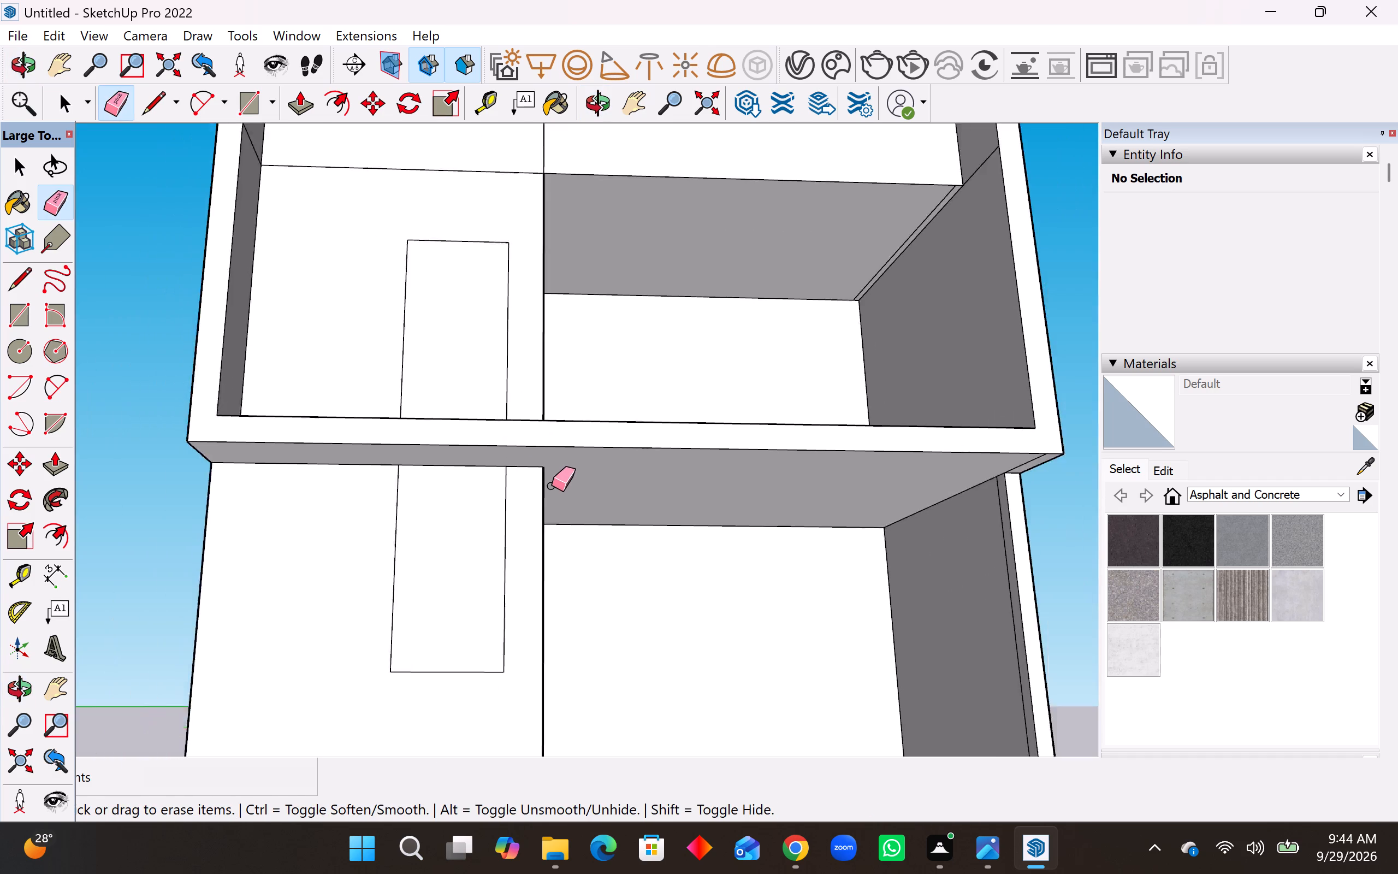
pyautogui.scroll(-8, 552, 486)
pyautogui.moveTo(547, 435); pyautogui.dragTo(528, 571, button='middle')
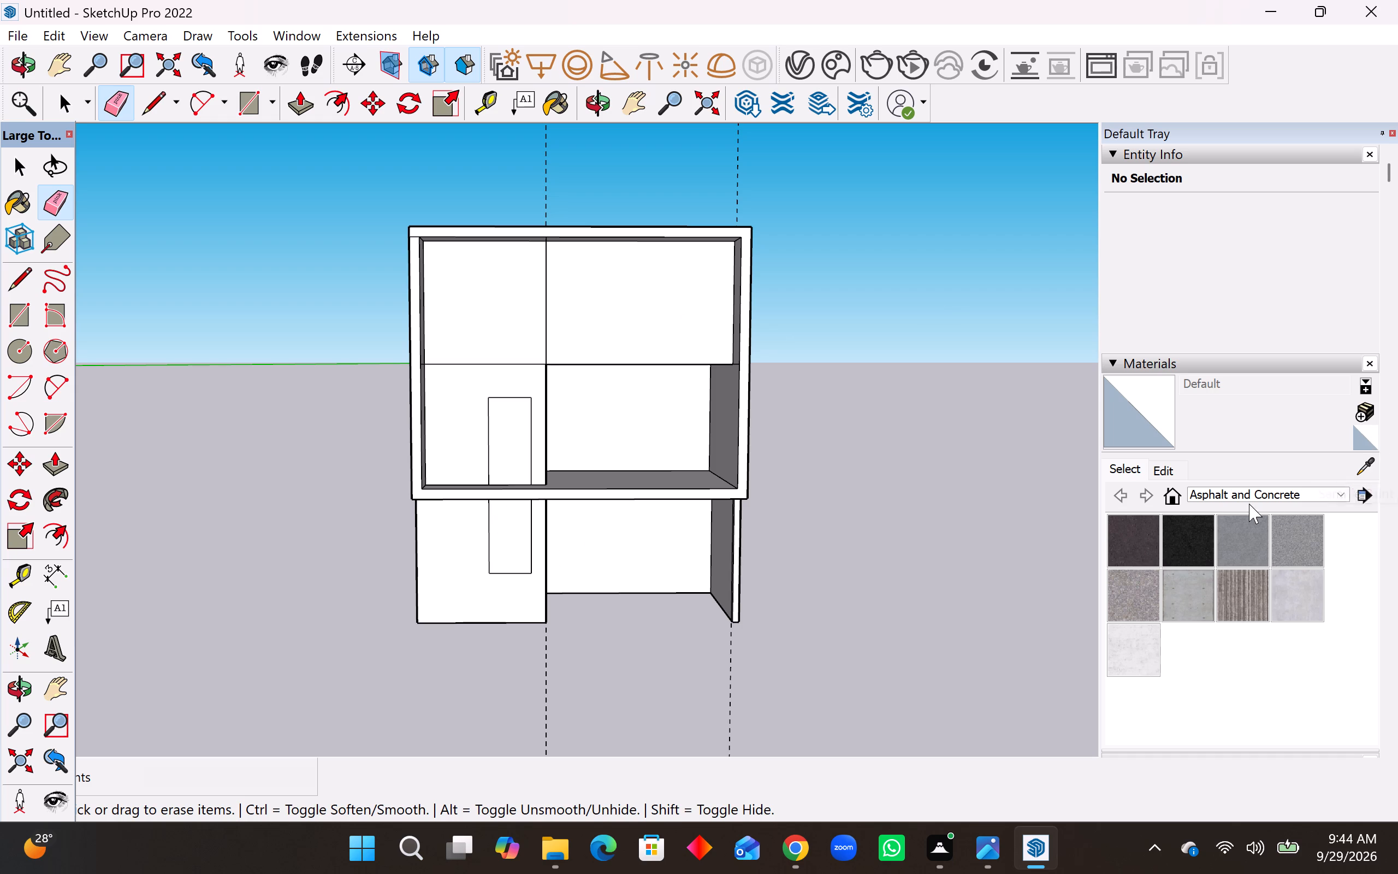
# Push the left bay's first-floor side face 18' 6" inward behind its 1' front wall to match the inner left wall.
pyautogui.scroll(2, 1217, 306)
pyautogui.scroll(6, 809, 395)
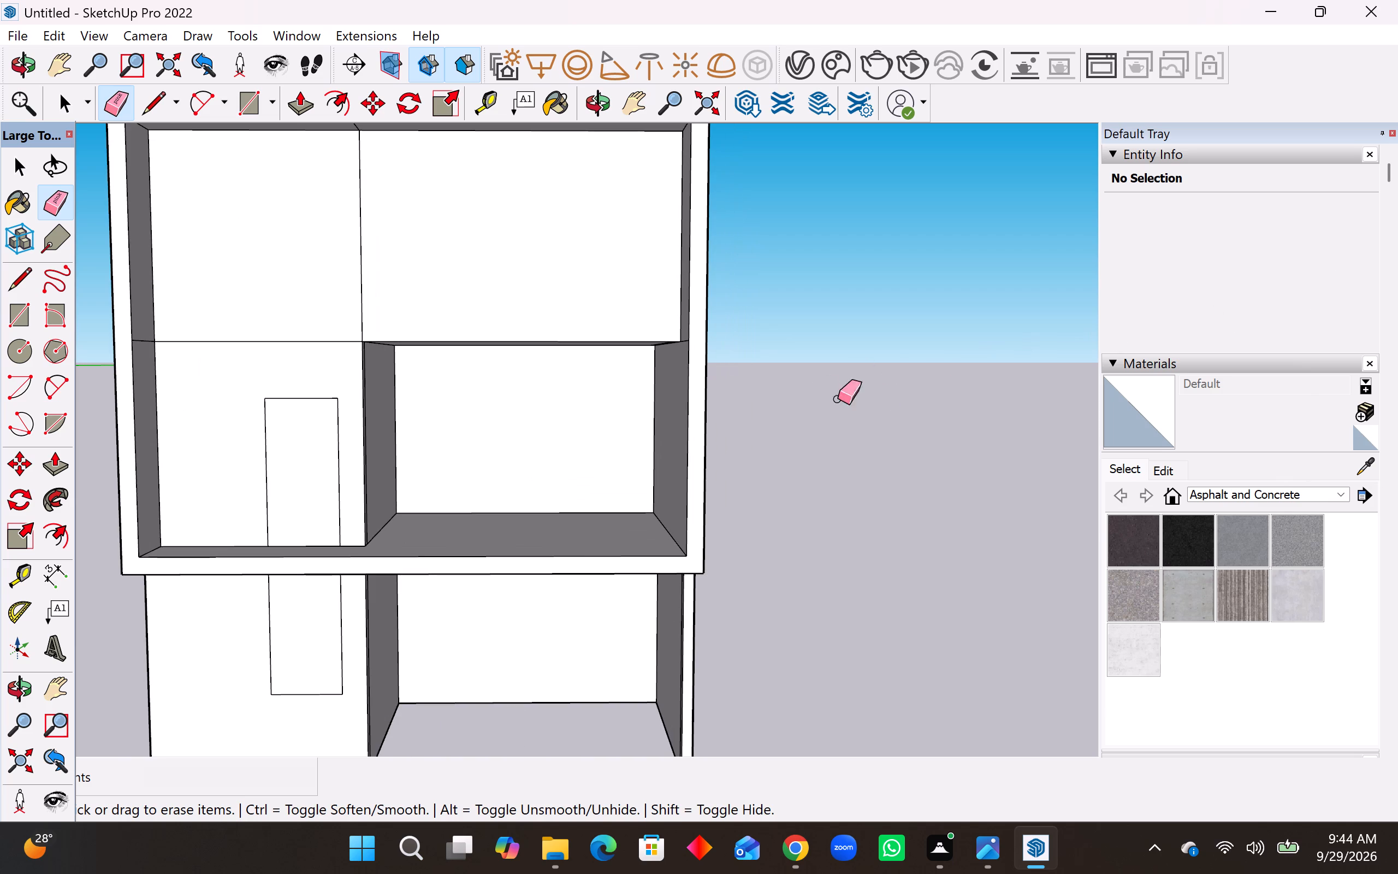
pyautogui.scroll(-1, 939, 527)
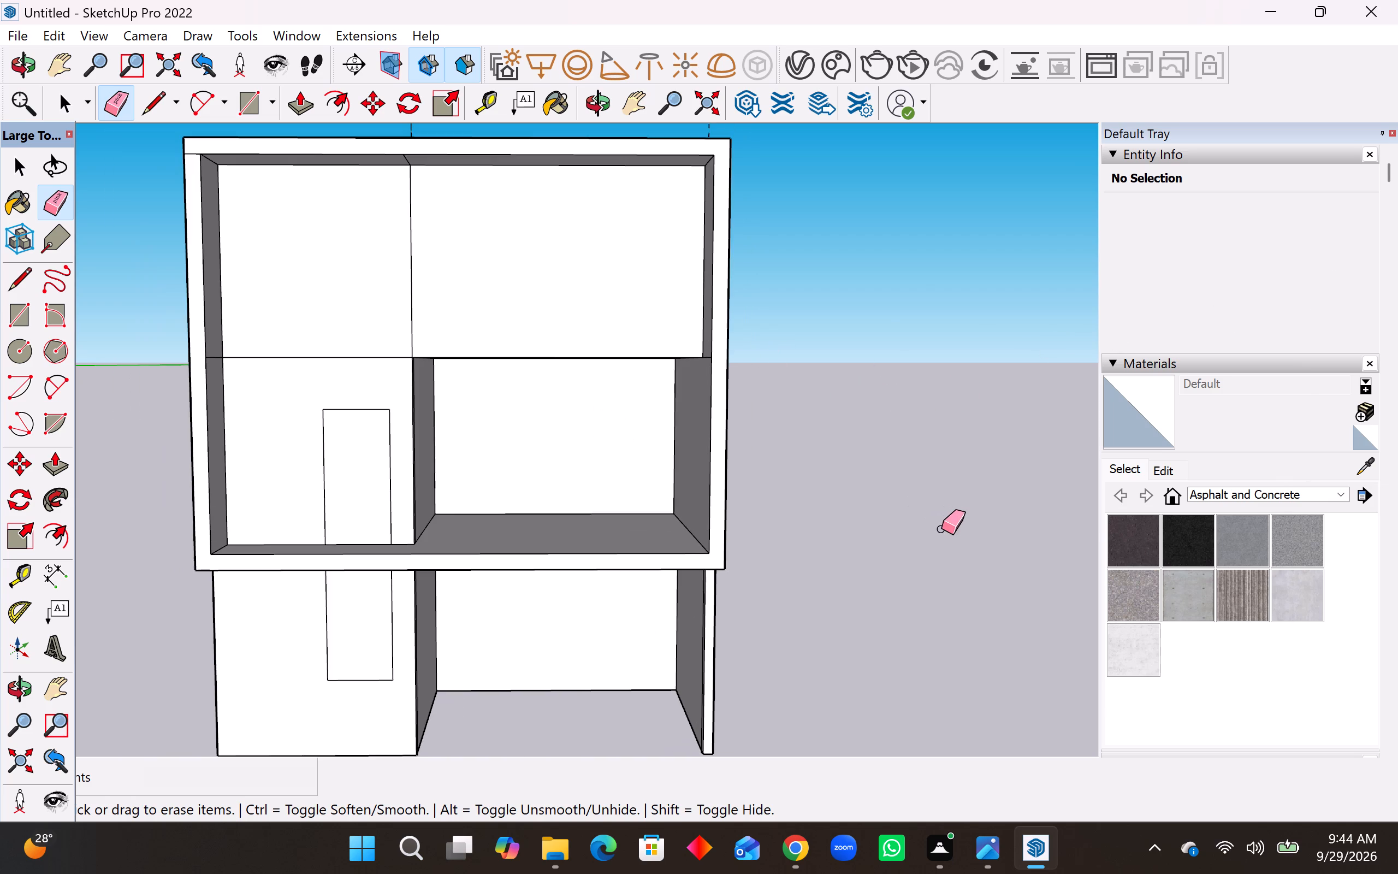
pyautogui.scroll(-2, 941, 529)
pyautogui.moveTo(549, 524); pyautogui.dragTo(230, 516, button='middle')
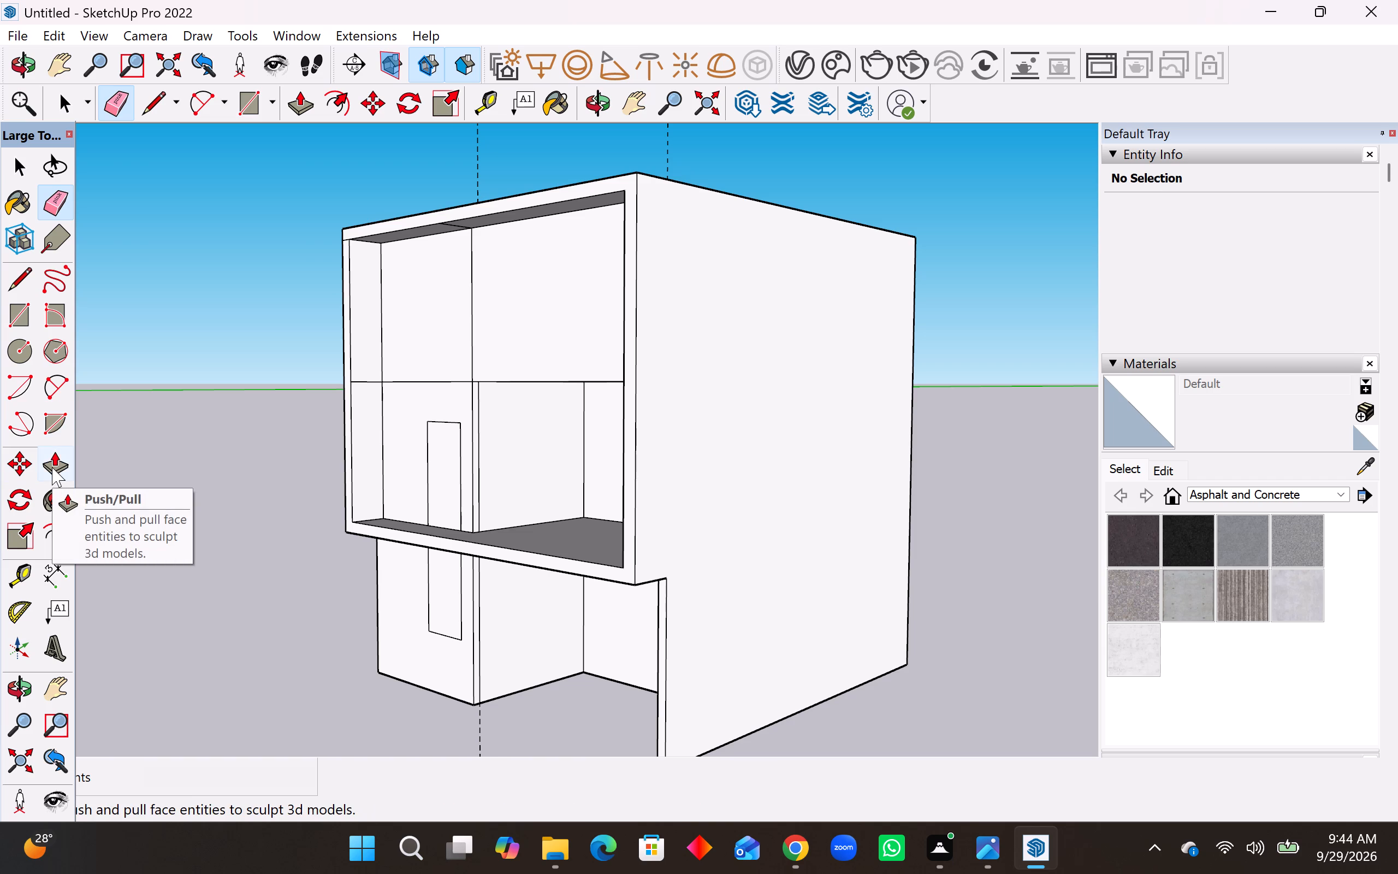
pyautogui.click(52, 468)
pyautogui.click(537, 485)
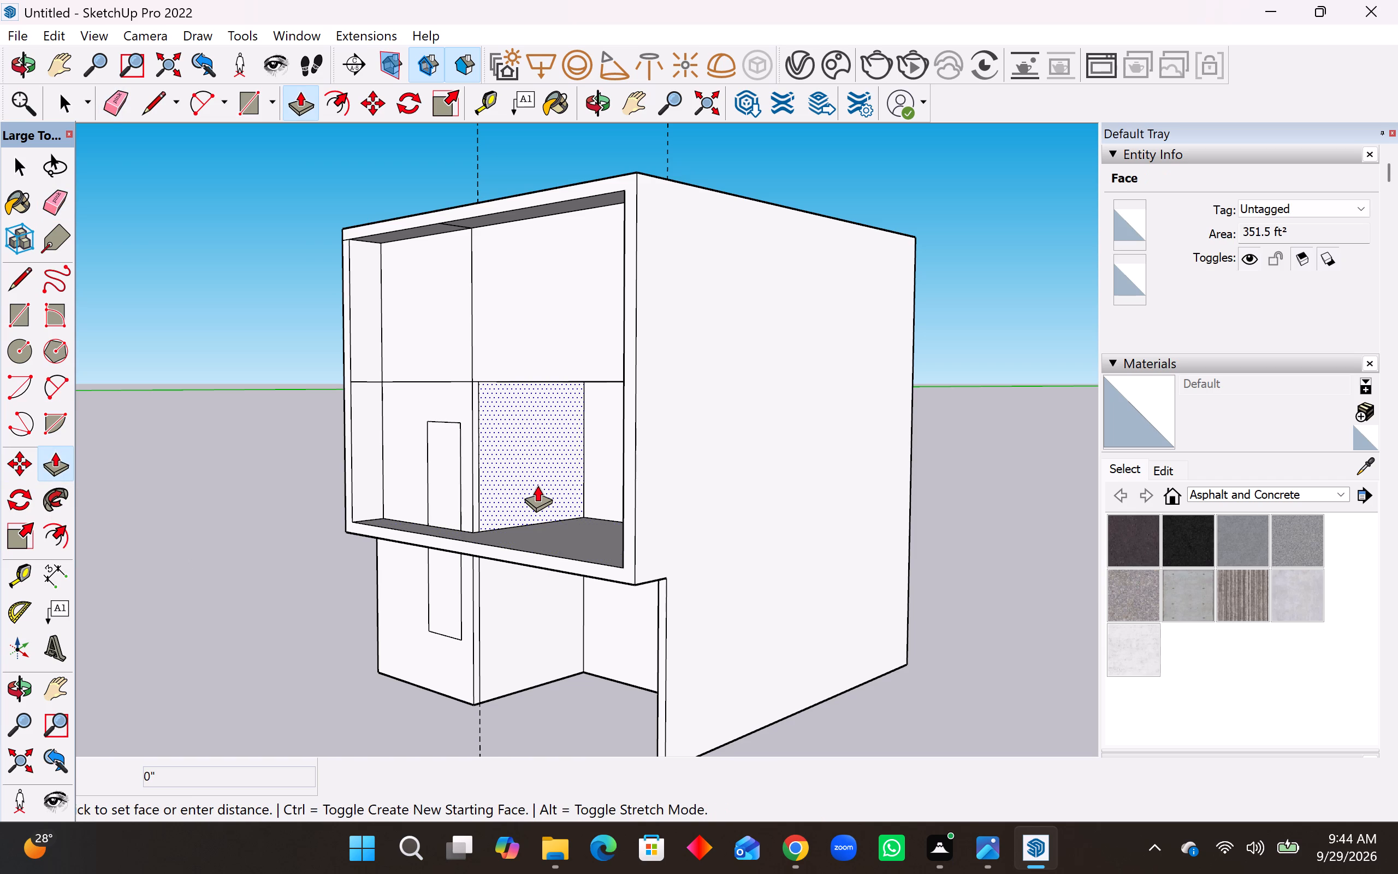
pyautogui.moveTo(512, 470); pyautogui.dragTo(381, 494, button='middle')
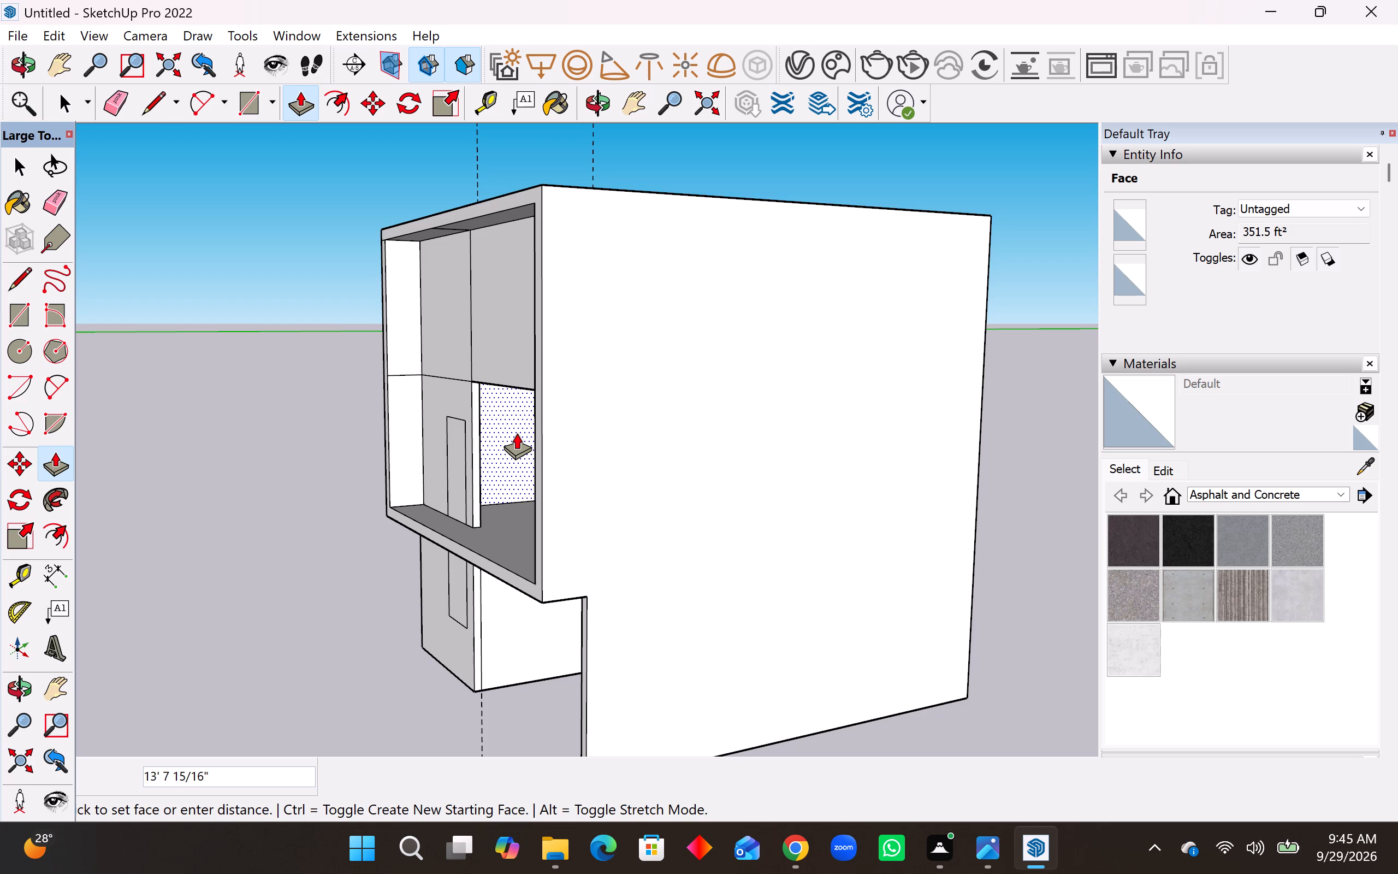
pyautogui.scroll(13, 517, 433)
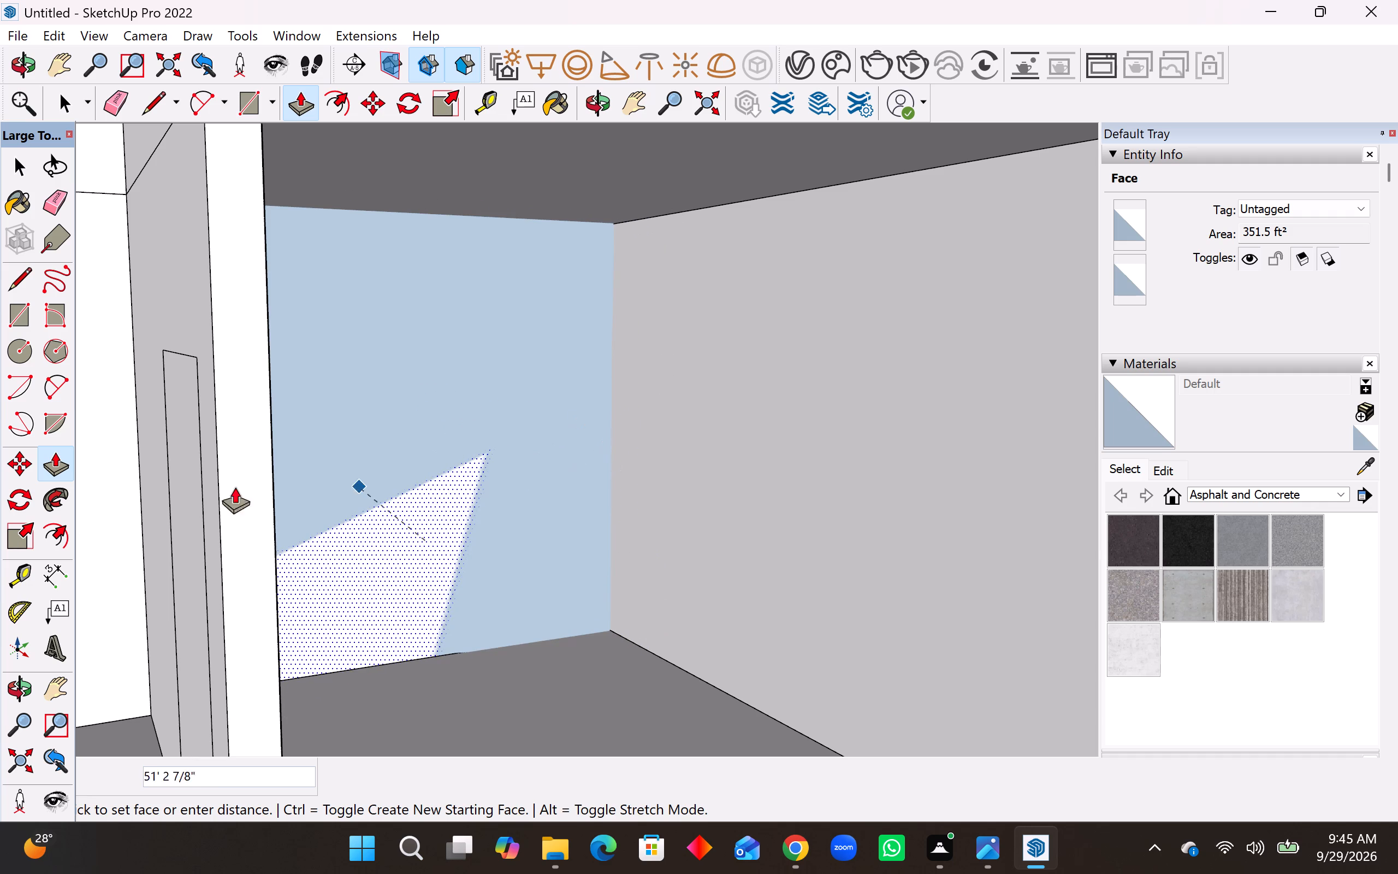
pyautogui.click(107, 471)
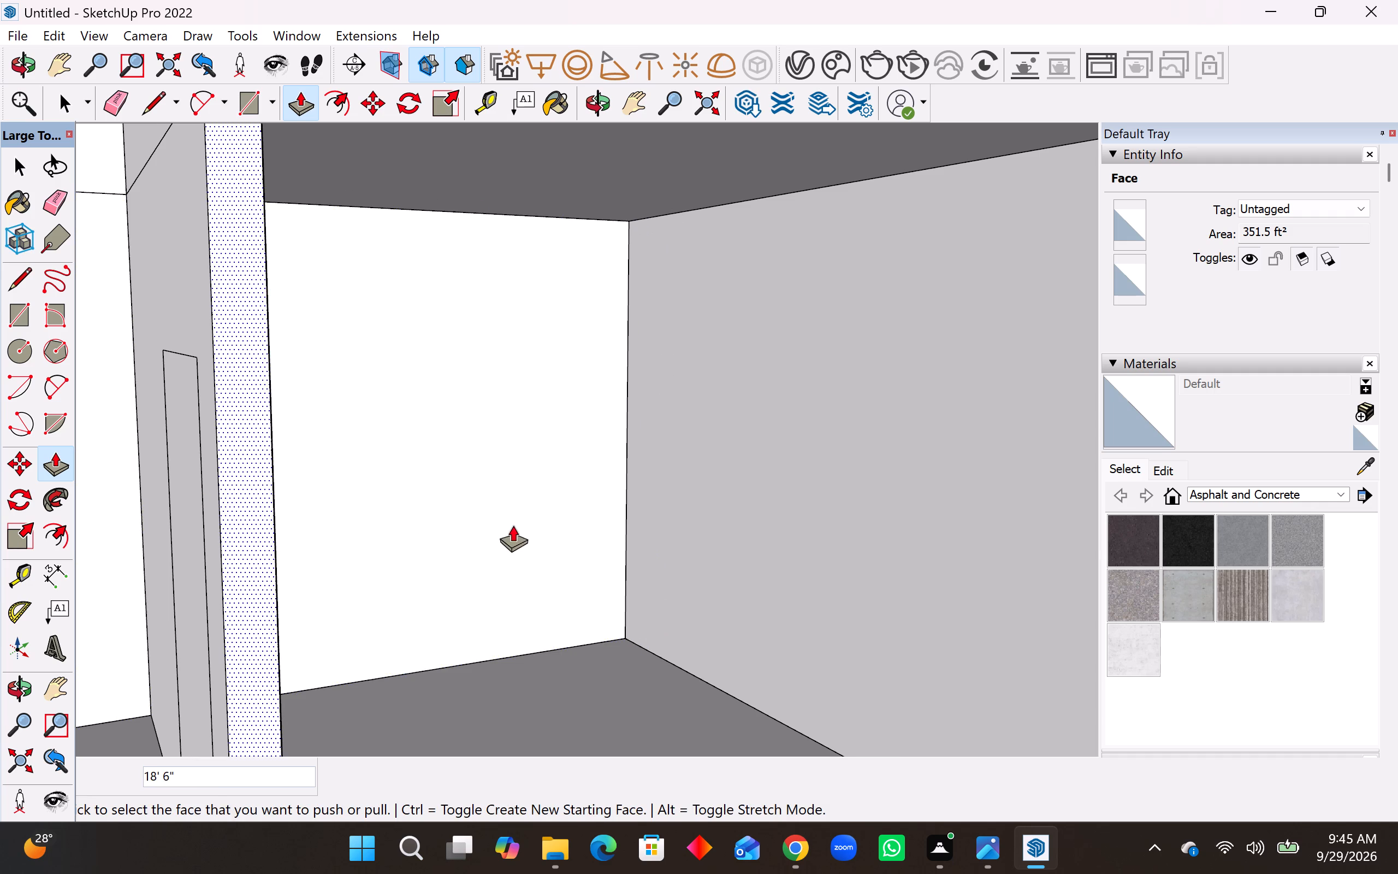
# Push the right ground-floor wall's inner face out through its full 1' thickness, leaving only the front post.
pyautogui.moveTo(513, 525); pyautogui.dragTo(926, 533, button='middle')
pyautogui.scroll(-16, 832, 525)
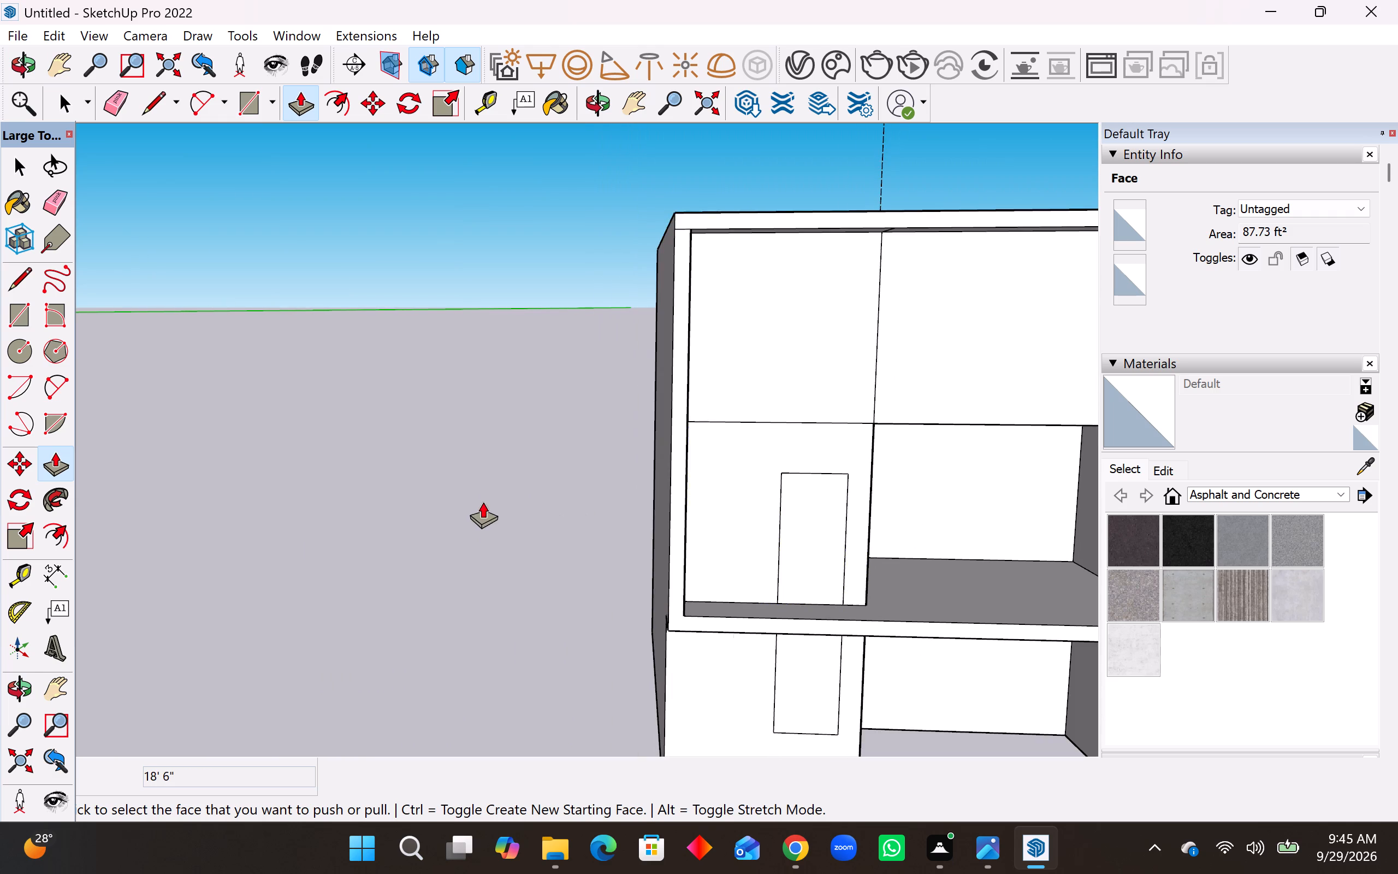
pyautogui.scroll(-5, 483, 501)
pyautogui.moveTo(848, 518); pyautogui.dragTo(861, 517, button='middle')
pyautogui.moveTo(896, 517); pyautogui.dragTo(1080, 528, button='middle')
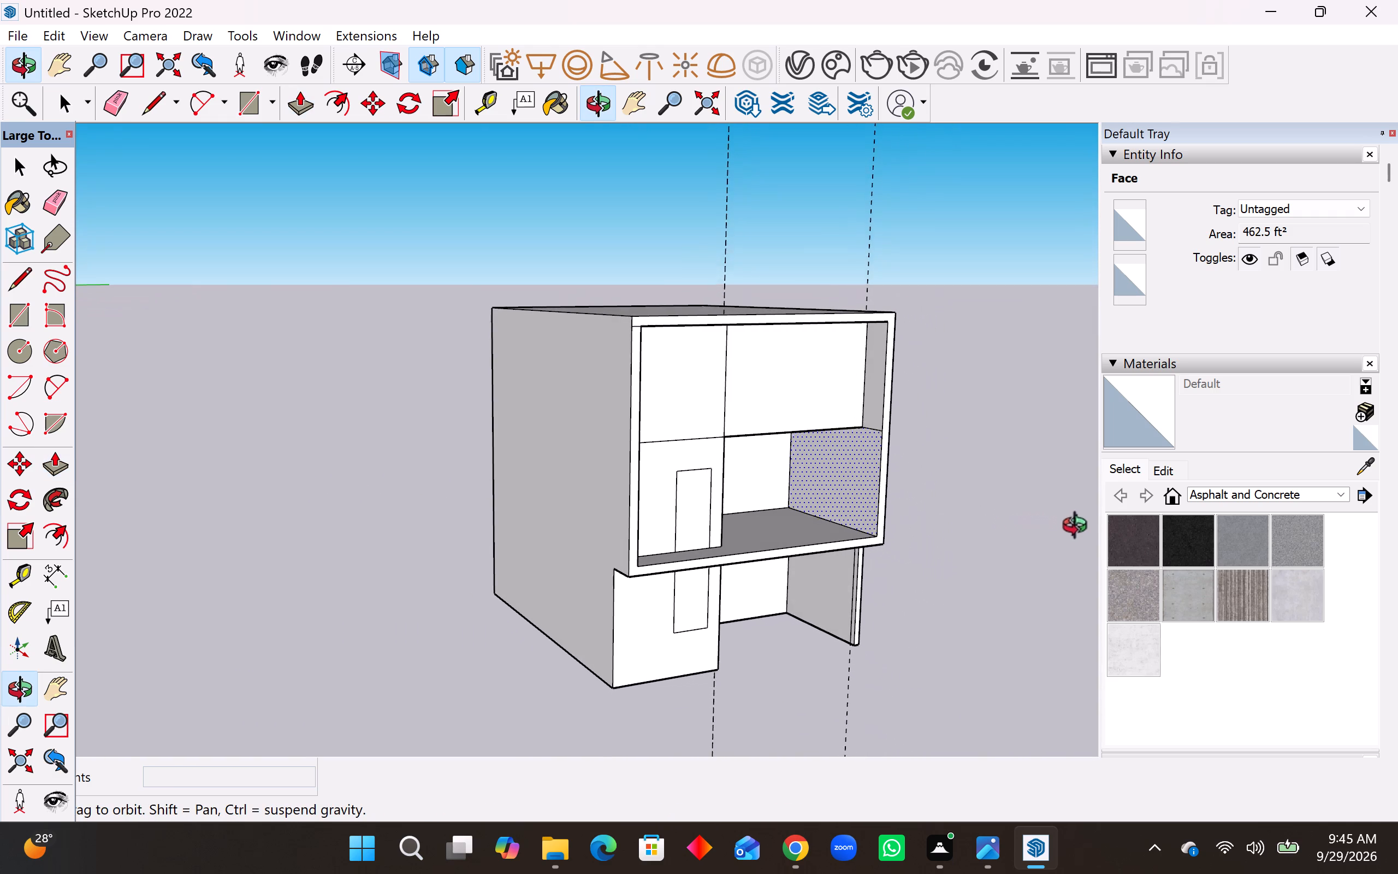
pyautogui.moveTo(1080, 528); pyautogui.dragTo(1171, 493, button='middle')
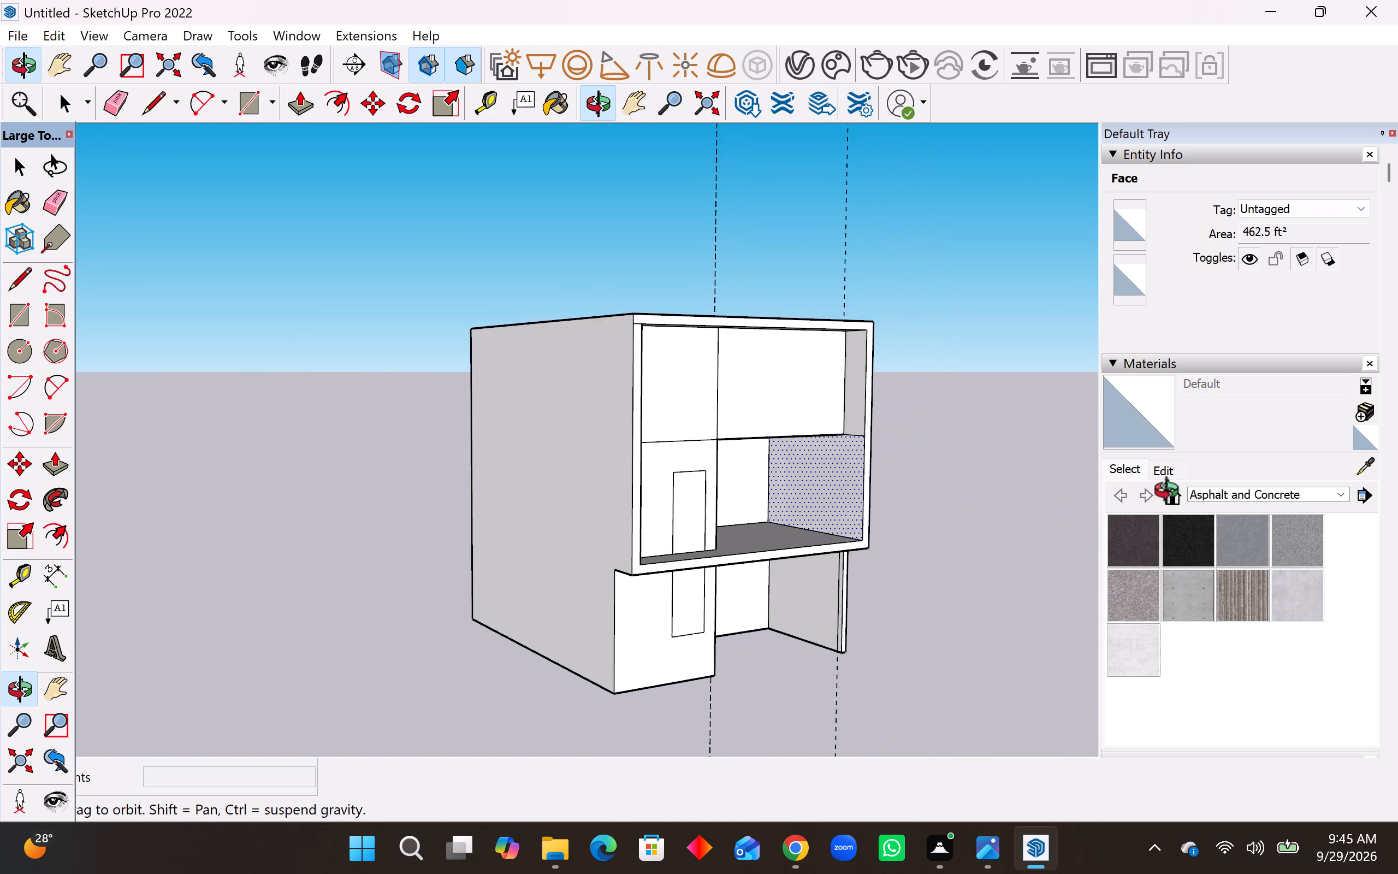
pyautogui.moveTo(1171, 493); pyautogui.dragTo(1177, 493, button='middle')
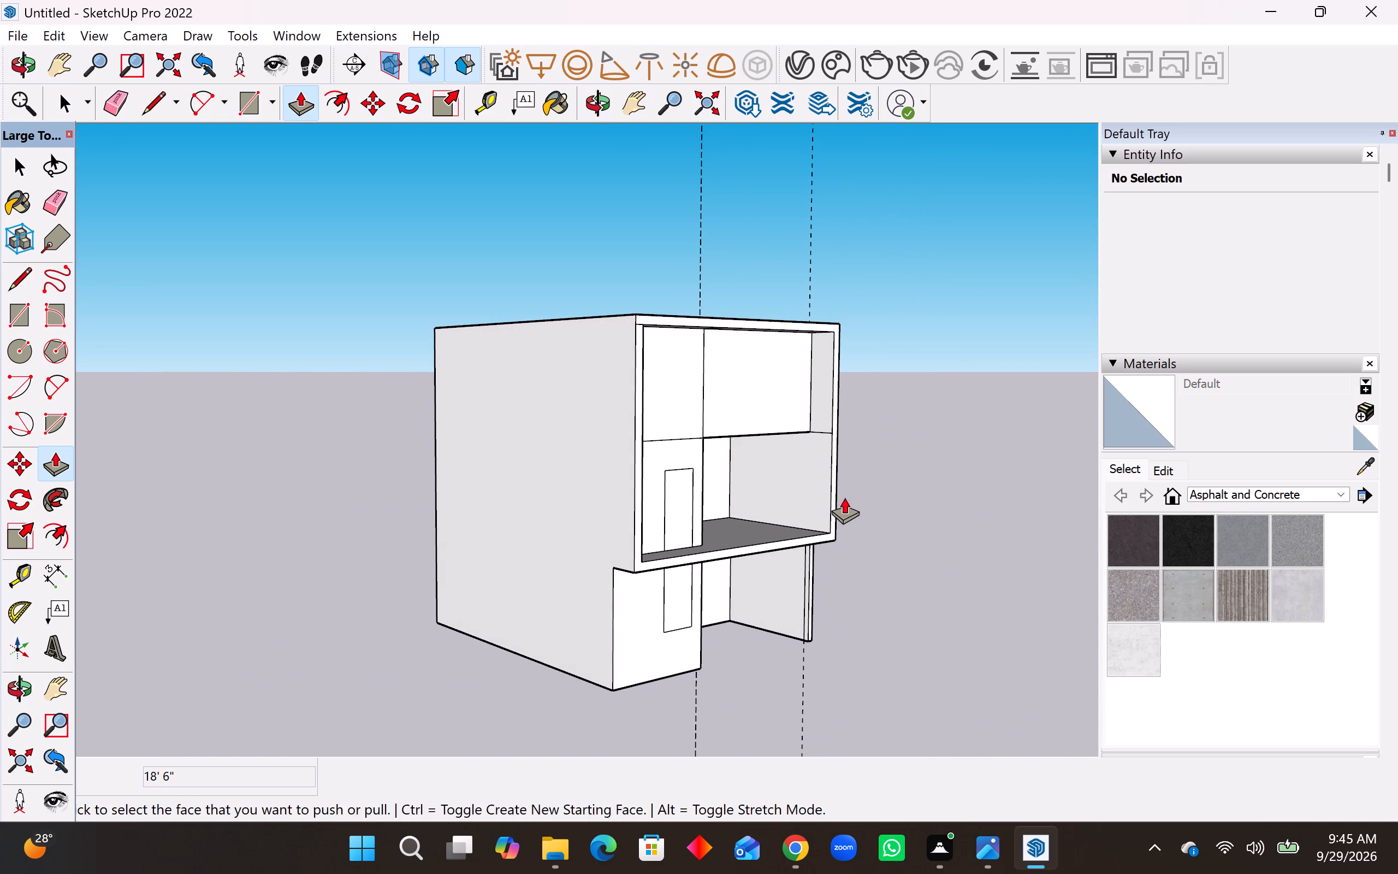
pyautogui.scroll(7, 831, 493)
pyautogui.moveTo(867, 487); pyautogui.dragTo(818, 432, button='middle')
pyautogui.middleClick(814, 430)
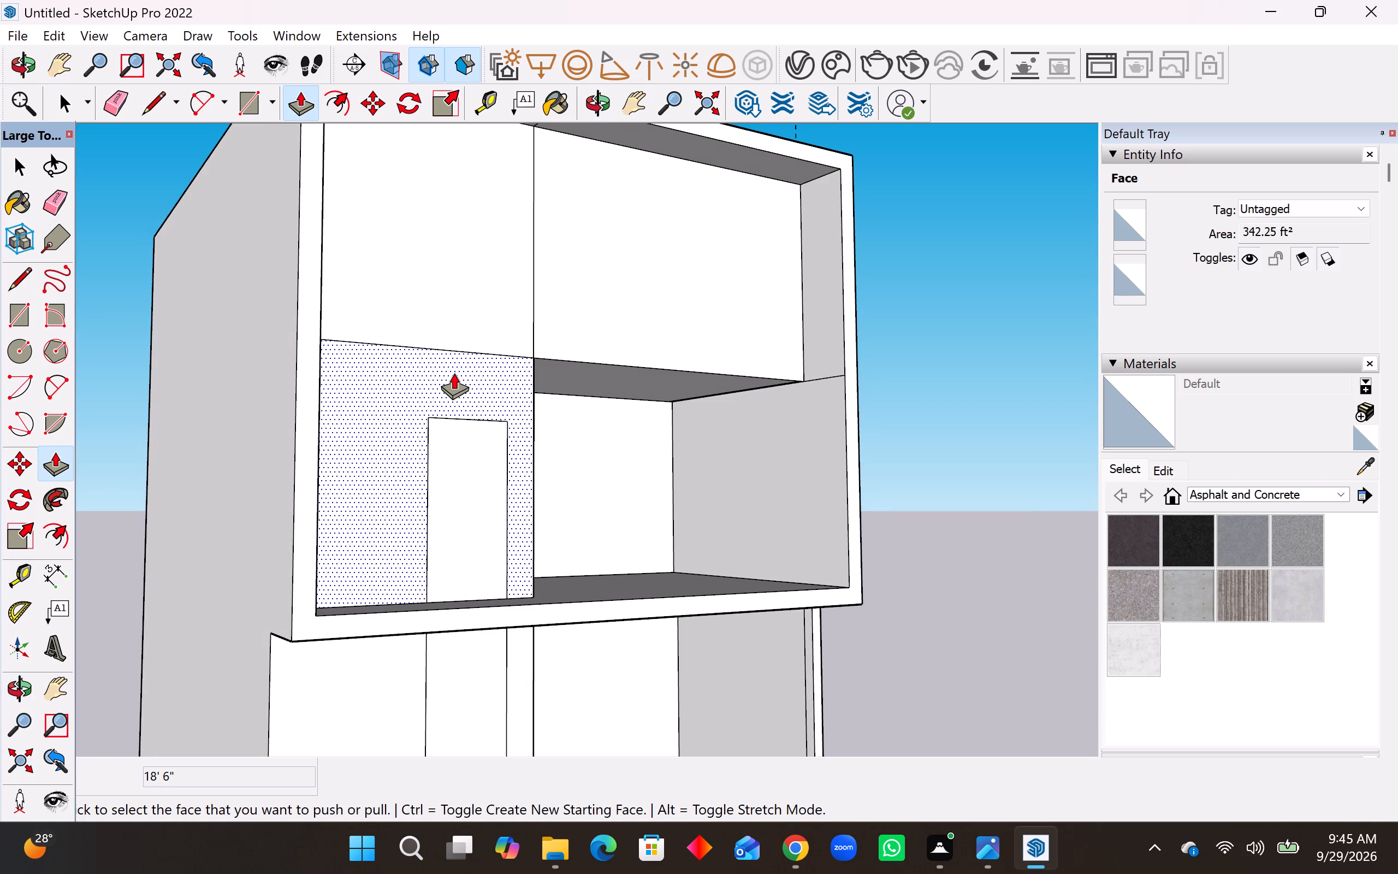
pyautogui.moveTo(672, 554); pyautogui.dragTo(679, 492, button='middle')
pyautogui.click(729, 671)
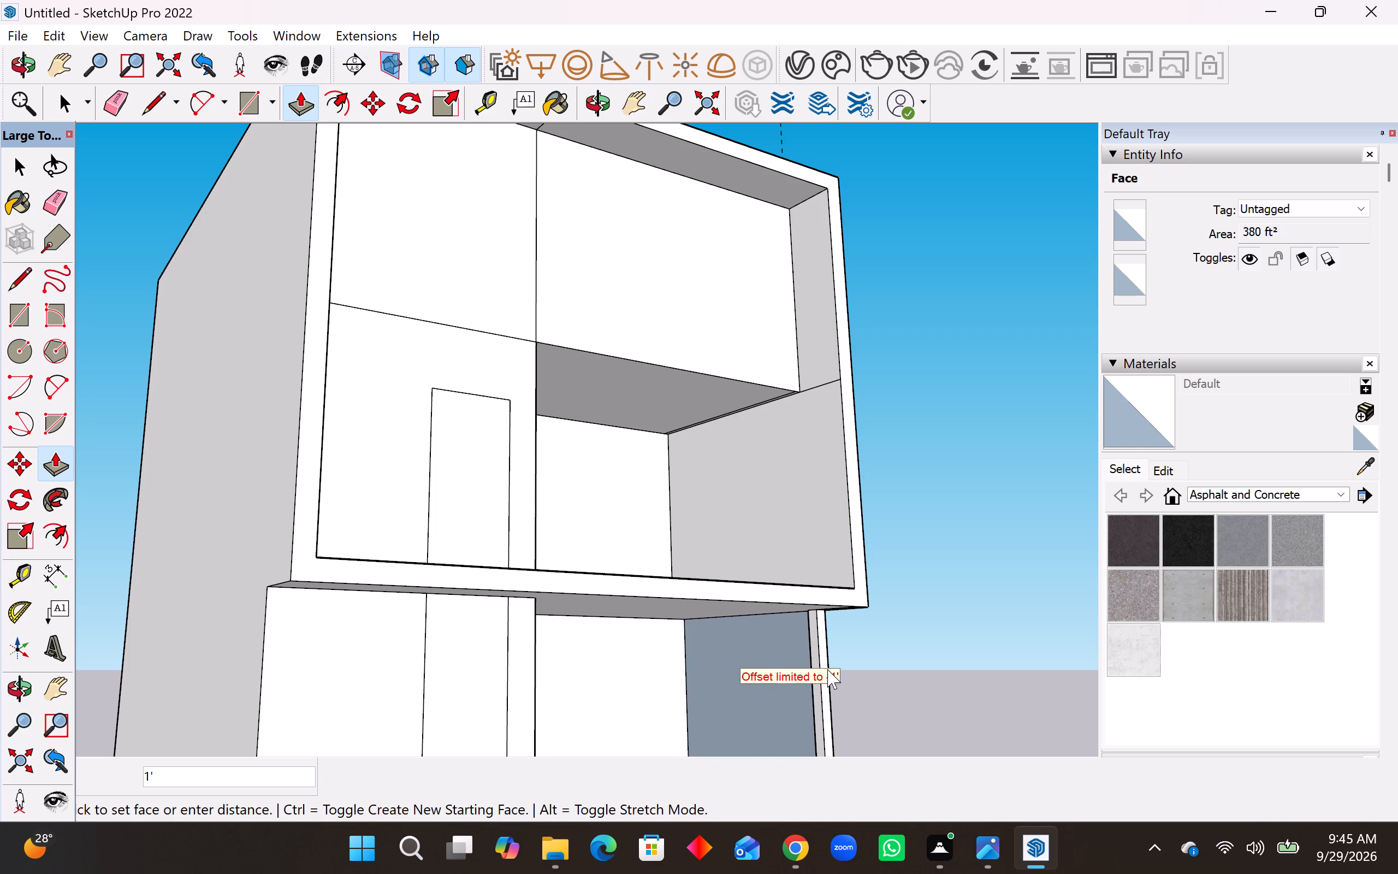
pyautogui.click(844, 666)
# Examine the facade, the first-floor opening and the ground-floor side with its front post from several angles.
pyautogui.moveTo(880, 678); pyautogui.dragTo(872, 633, button='middle')
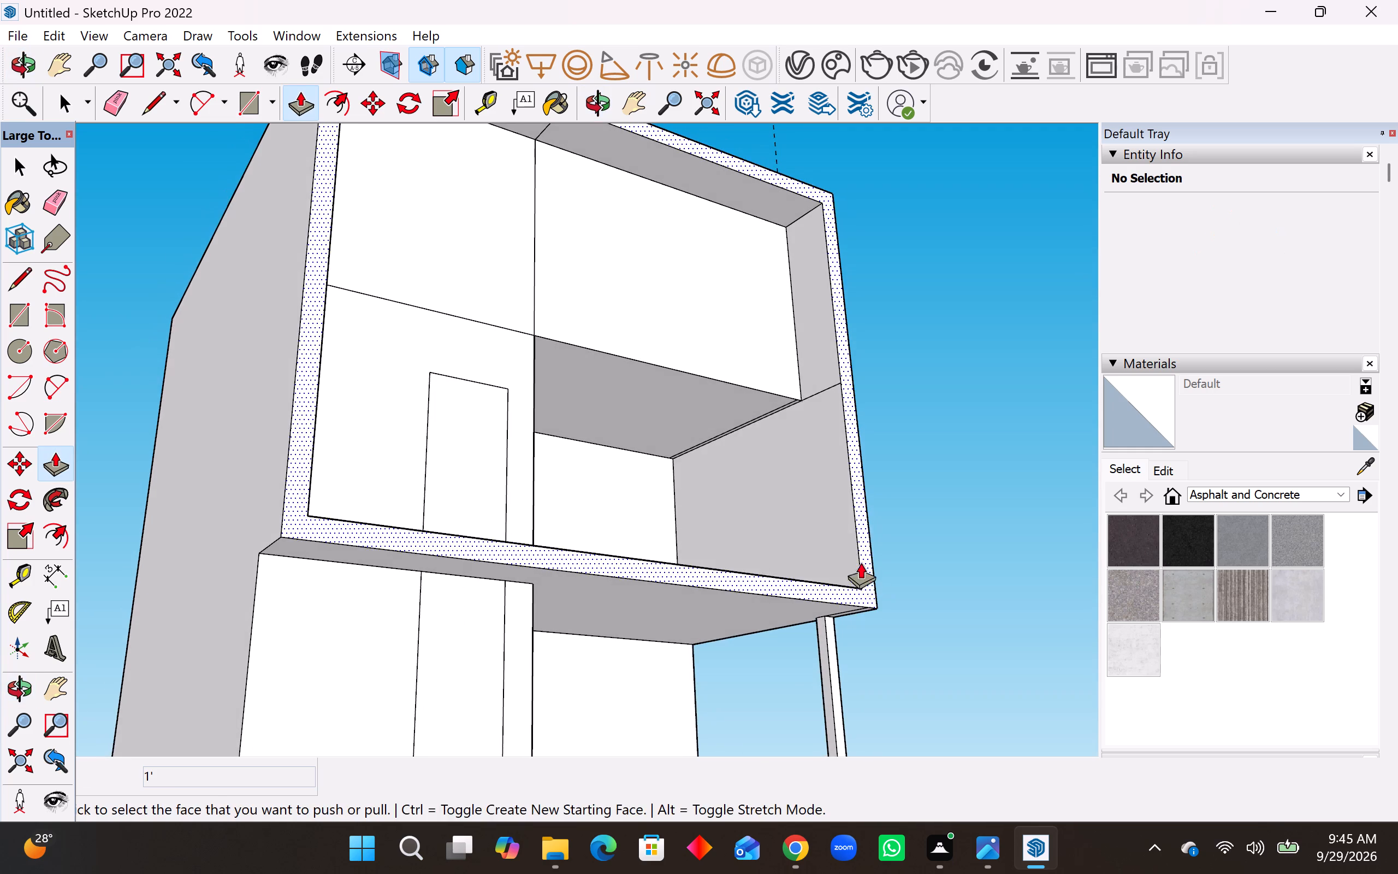
pyautogui.moveTo(843, 557); pyautogui.dragTo(838, 555, button='middle')
pyautogui.scroll(-10, 836, 554)
pyautogui.moveTo(855, 618); pyautogui.dragTo(655, 746, button='middle')
pyautogui.moveTo(641, 746); pyautogui.dragTo(564, 748, button='middle')
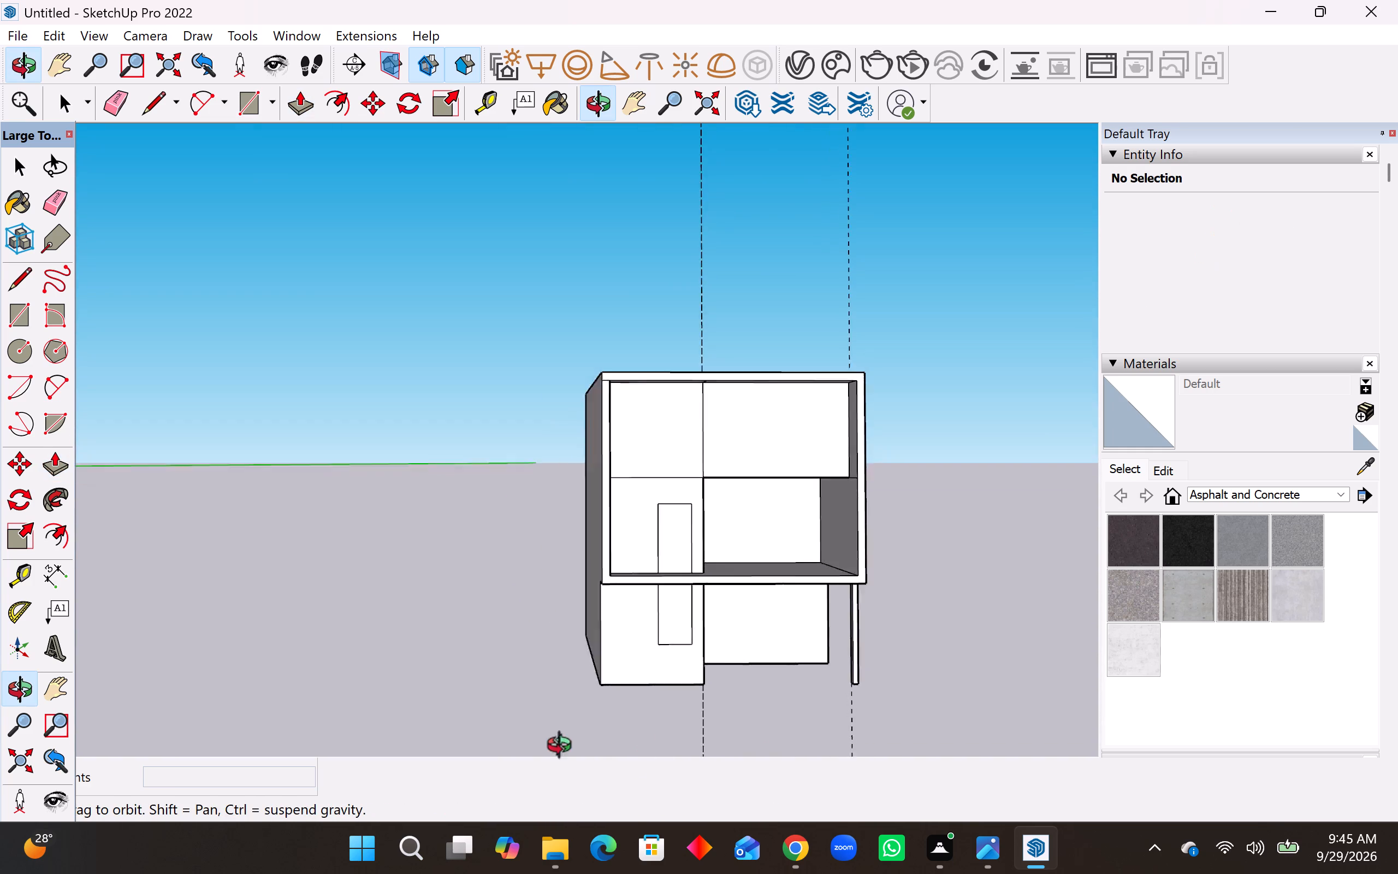
pyautogui.moveTo(564, 748); pyautogui.dragTo(555, 748, button='middle')
pyautogui.scroll(4, 945, 644)
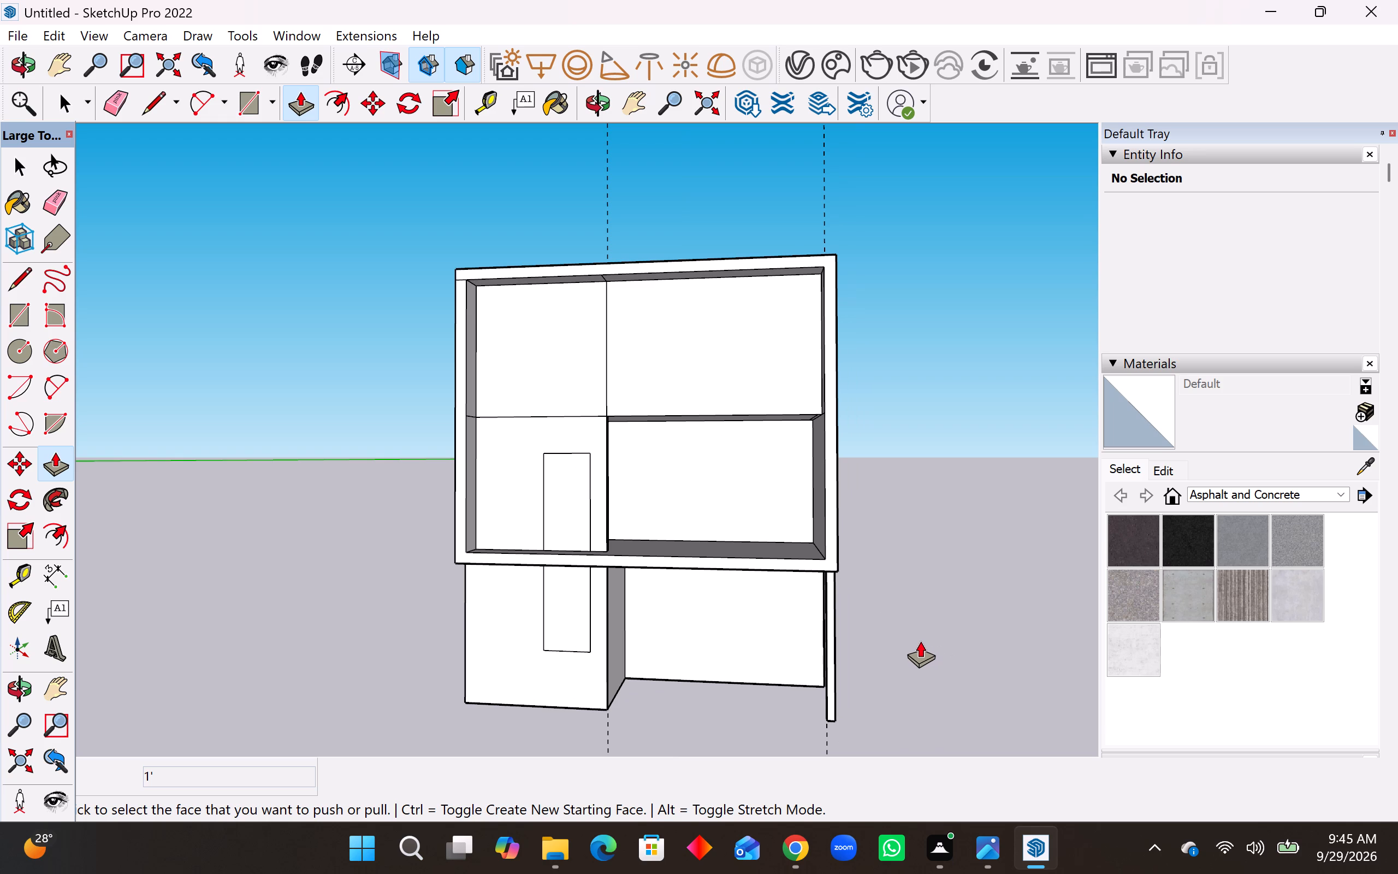
pyautogui.moveTo(811, 518); pyautogui.dragTo(996, 540, button='middle')
pyautogui.scroll(5, 825, 509)
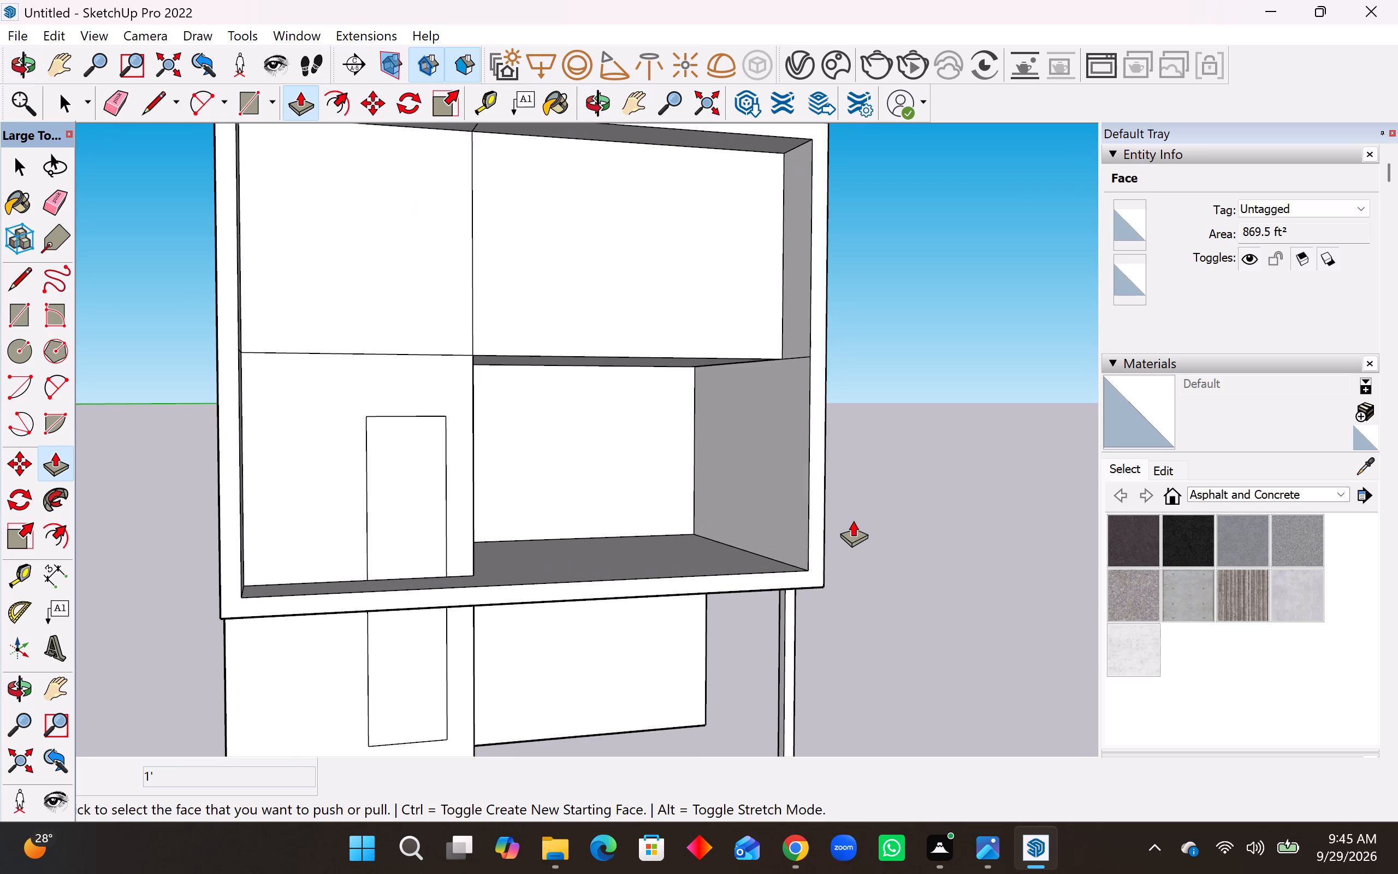
pyautogui.moveTo(853, 520); pyautogui.dragTo(834, 518, button='middle')
pyautogui.scroll(-8, 843, 552)
pyautogui.moveTo(867, 622); pyautogui.dragTo(644, 619, button='middle')
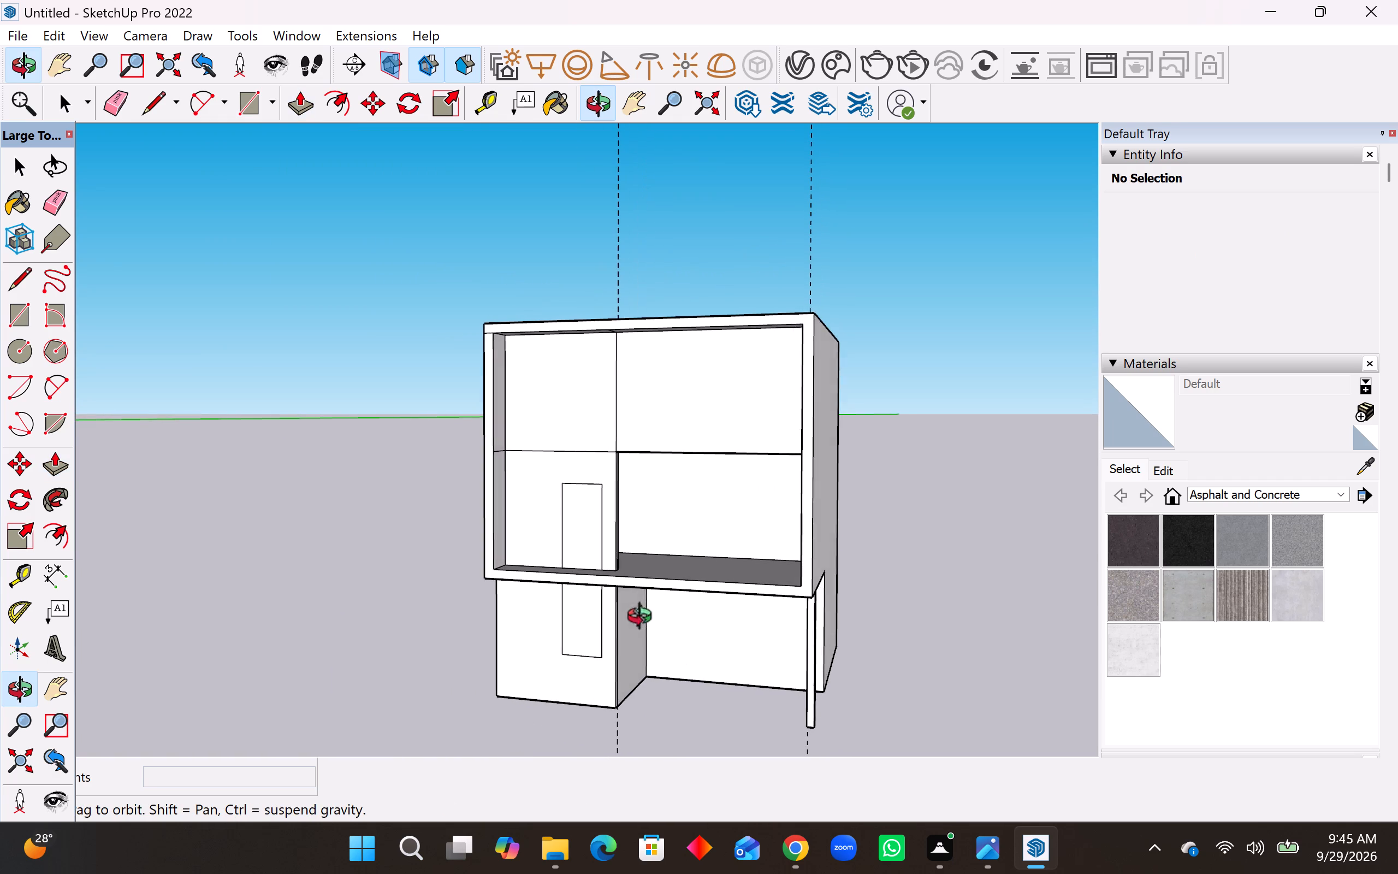
pyautogui.moveTo(644, 619); pyautogui.dragTo(641, 619, button='middle')
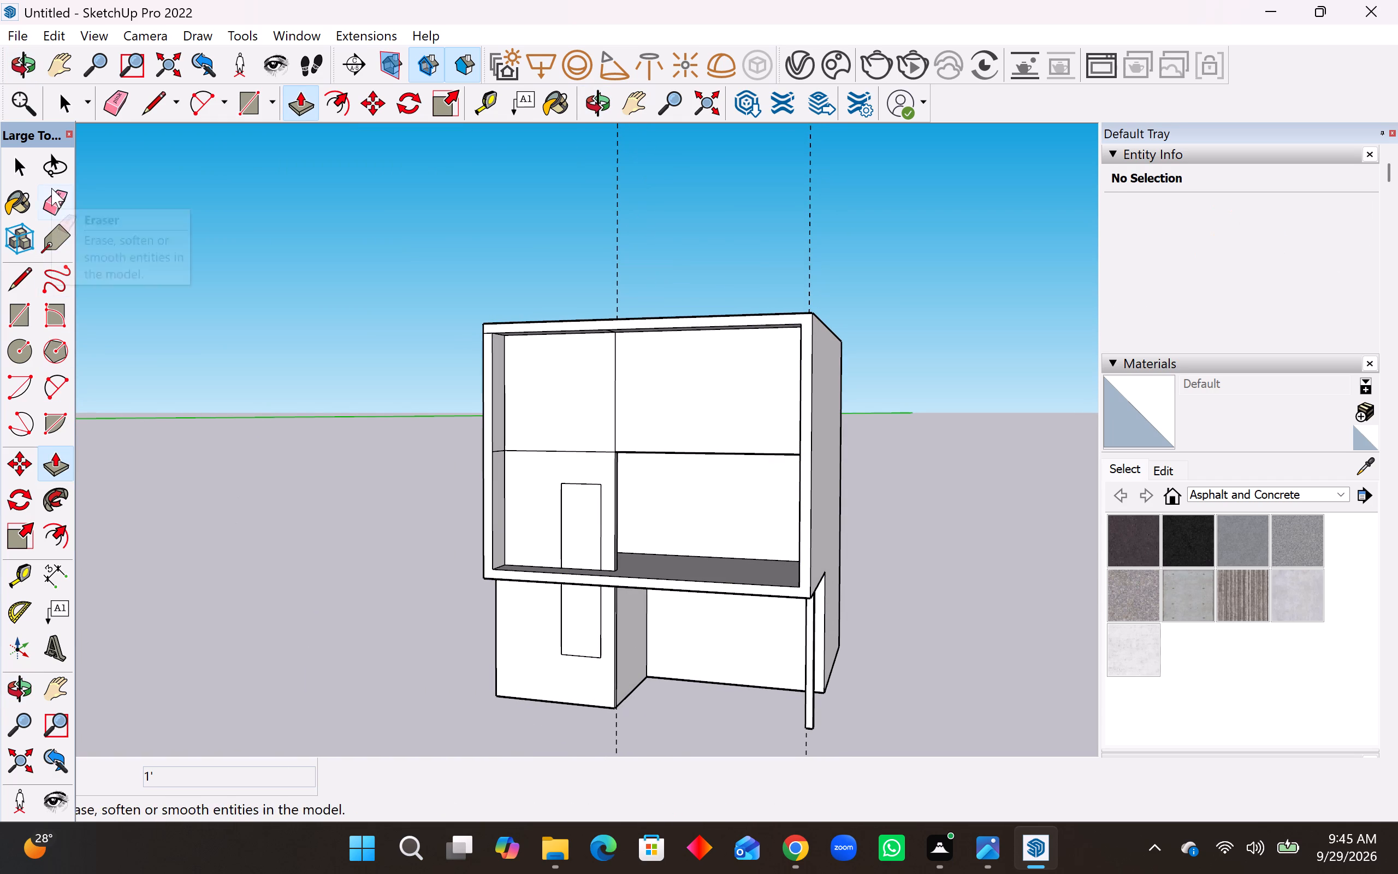
# Erase the two vertical dashed guide lines running through the facade.
pyautogui.click(51, 188)
pyautogui.moveTo(609, 239); pyautogui.dragTo(836, 245)
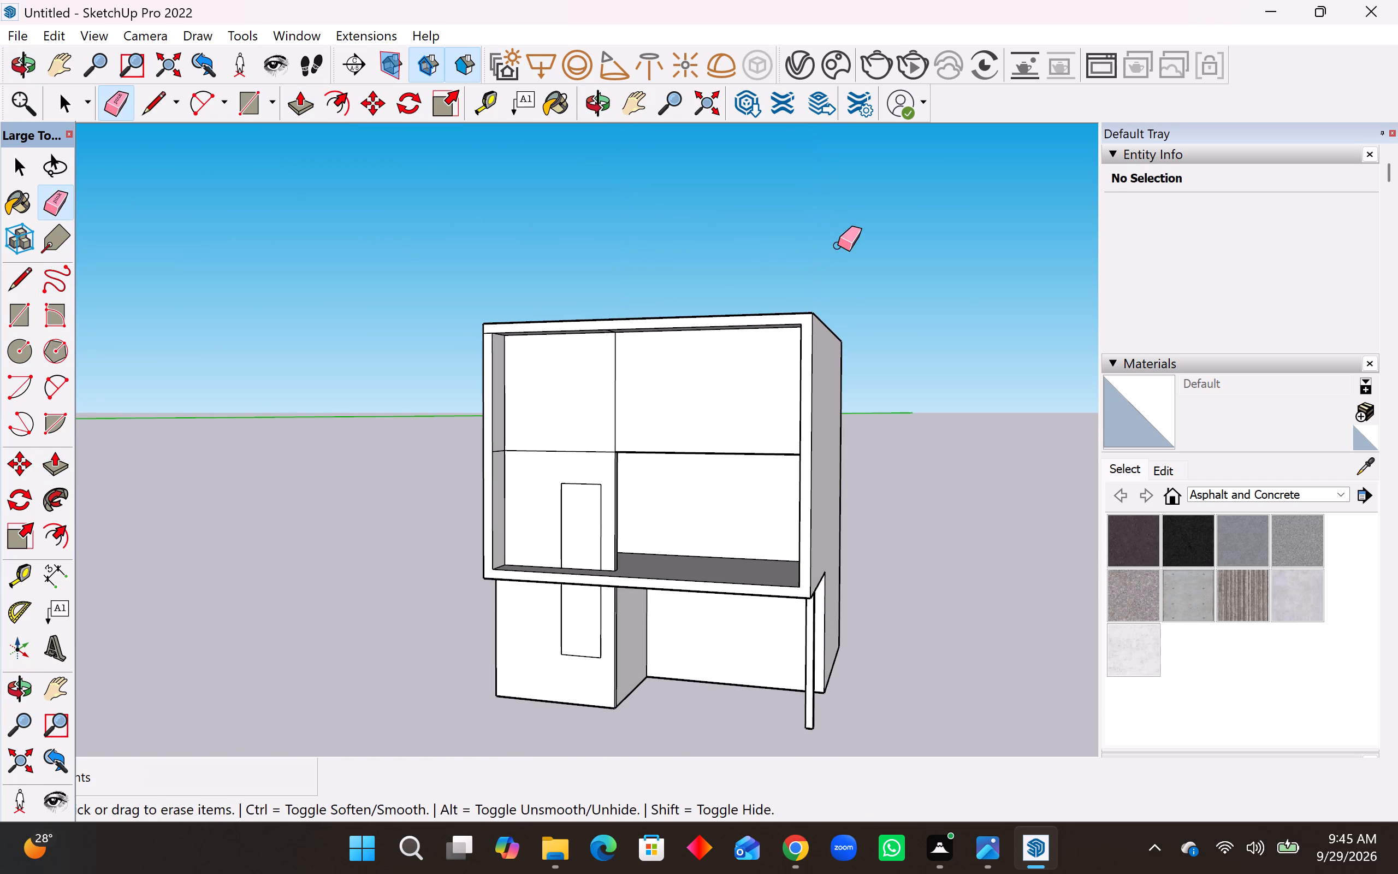
# Draw a 55' by 50' rectangle across the building's underside to close the open base of the ground floor.
pyautogui.moveTo(850, 331); pyautogui.dragTo(961, 134, button='middle')
pyautogui.moveTo(766, 478); pyautogui.dragTo(732, 143, button='middle')
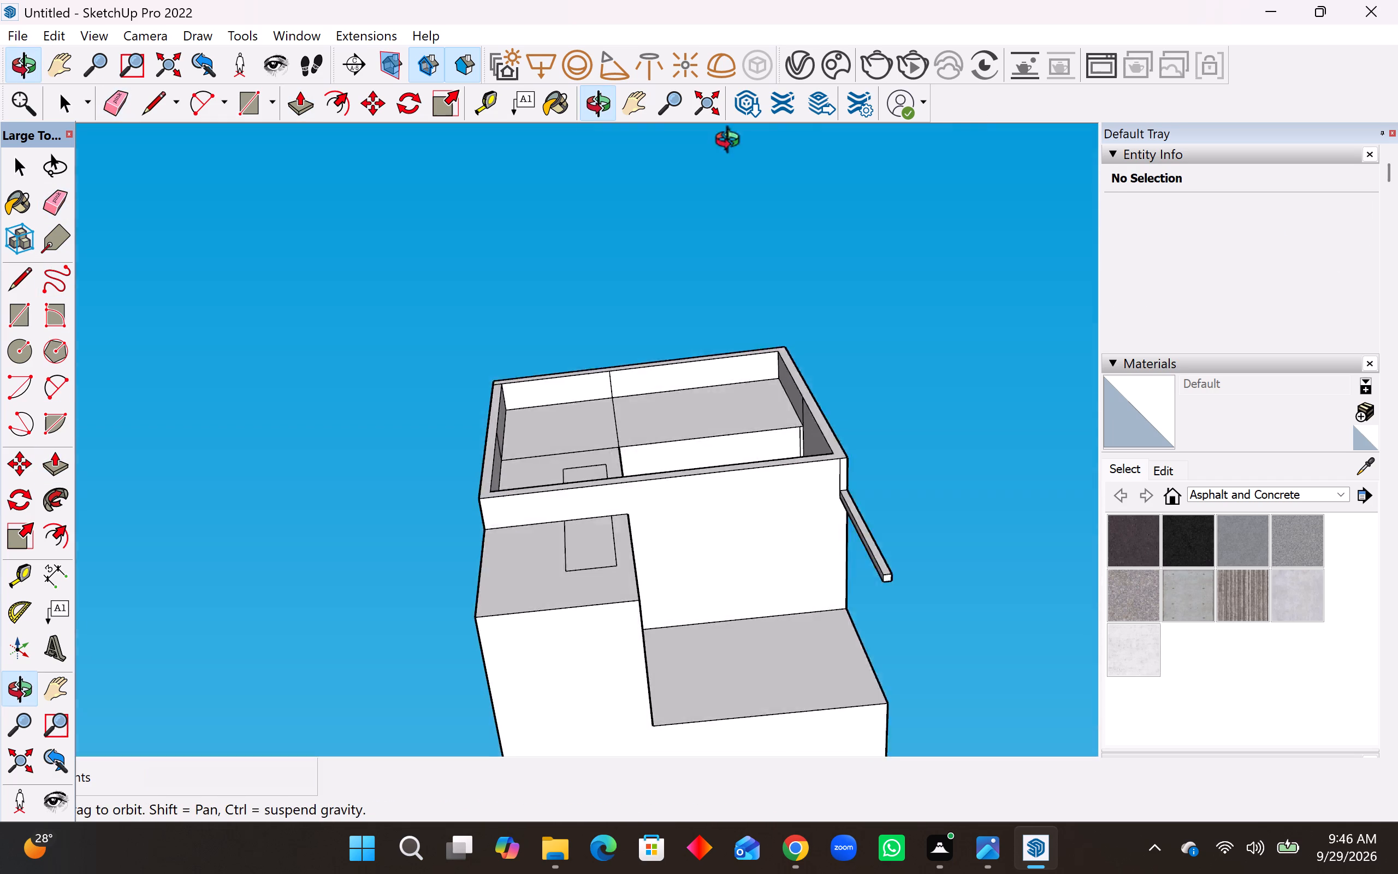
pyautogui.moveTo(732, 143); pyautogui.dragTo(730, 102, button='middle')
pyautogui.moveTo(736, 403); pyautogui.dragTo(801, 466, button='middle')
pyautogui.moveTo(801, 471); pyautogui.dragTo(800, 488, button='middle')
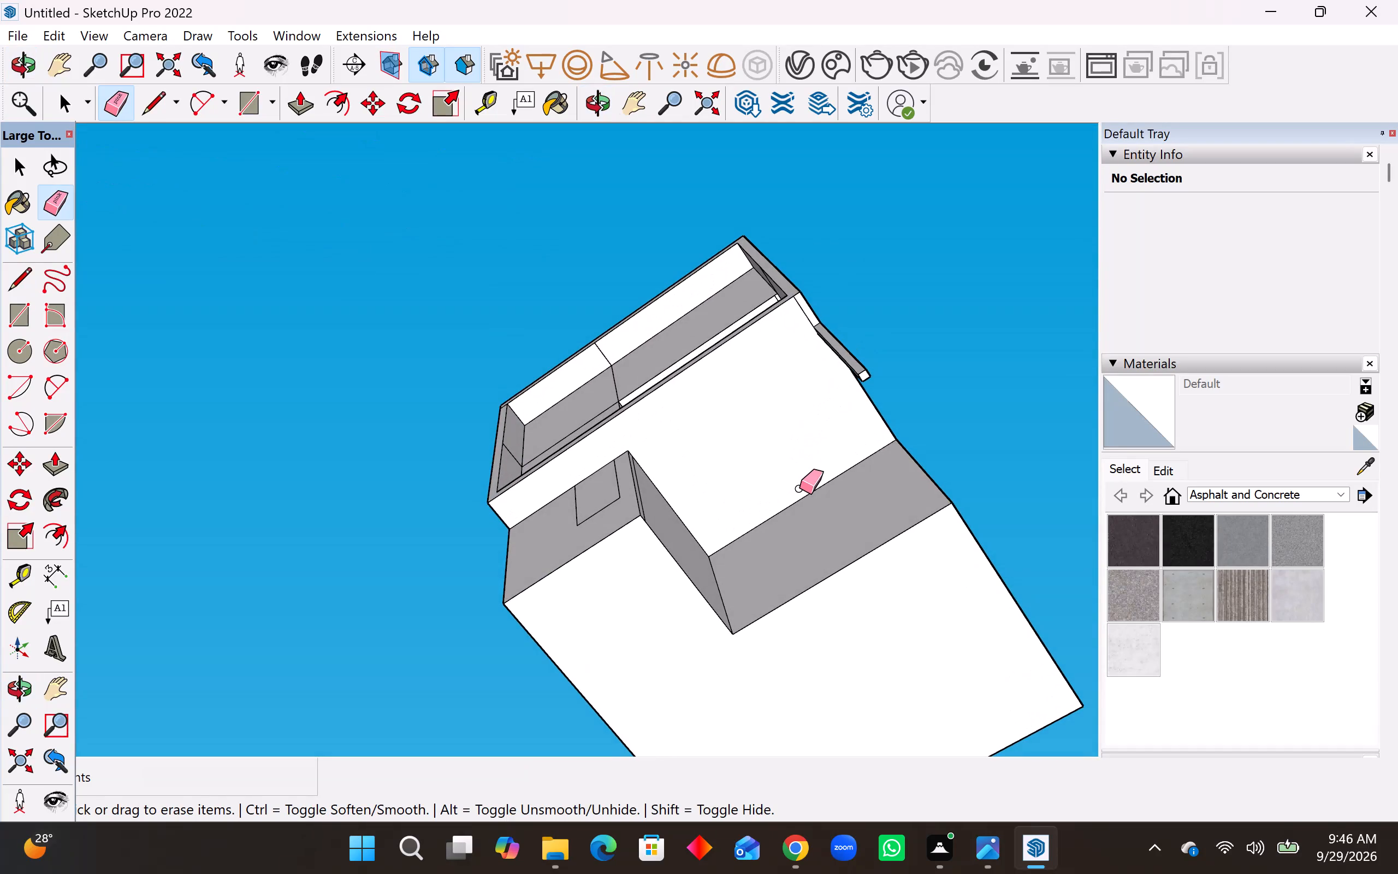
pyautogui.scroll(-5, 801, 471)
pyautogui.moveTo(816, 446); pyautogui.dragTo(1057, 410, button='middle')
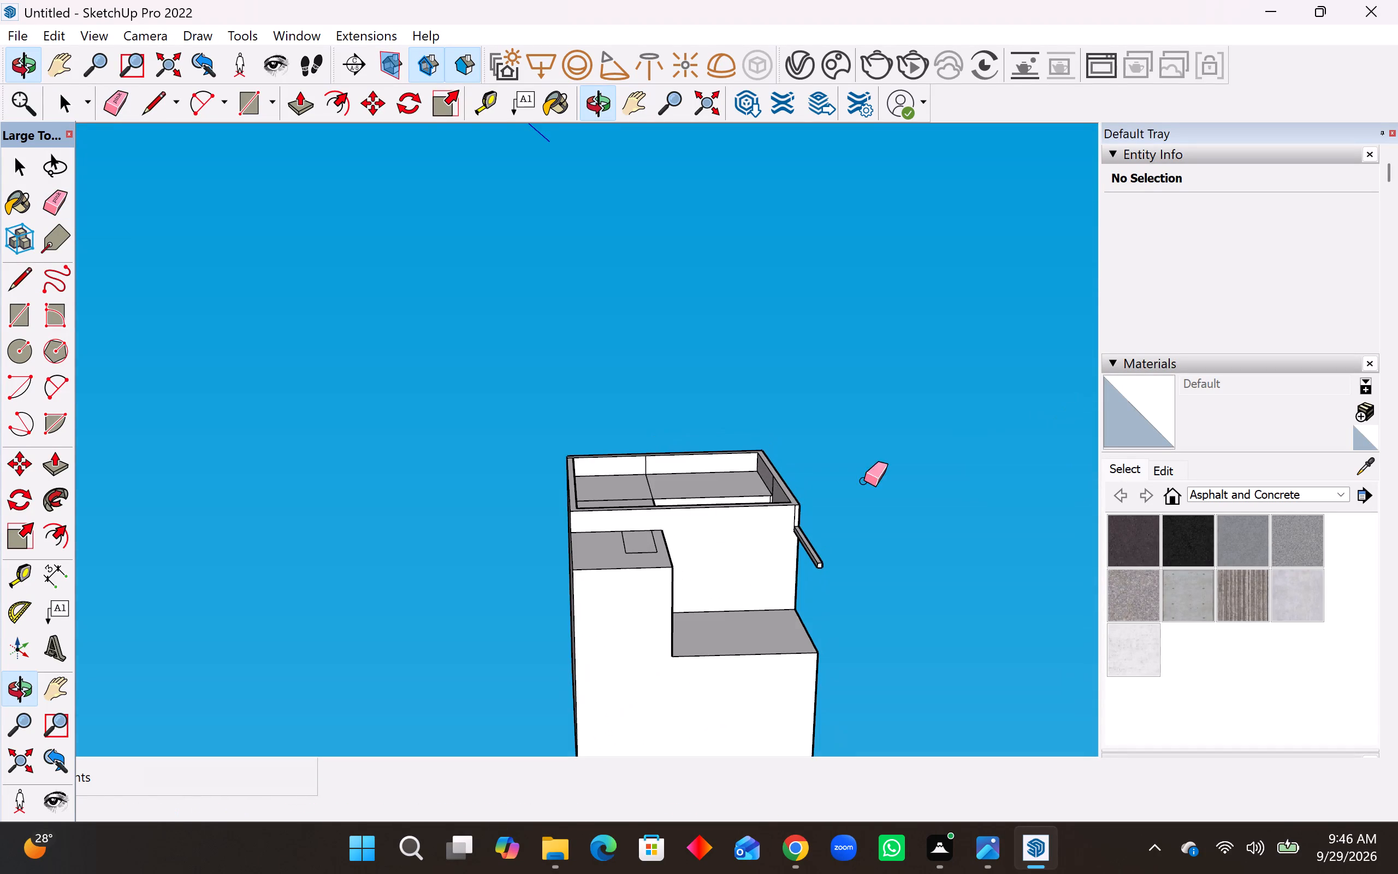
pyautogui.moveTo(664, 530); pyautogui.dragTo(715, 225, button='middle')
pyautogui.scroll(-3, 704, 404)
pyautogui.moveTo(761, 644); pyautogui.dragTo(742, 660, button='middle')
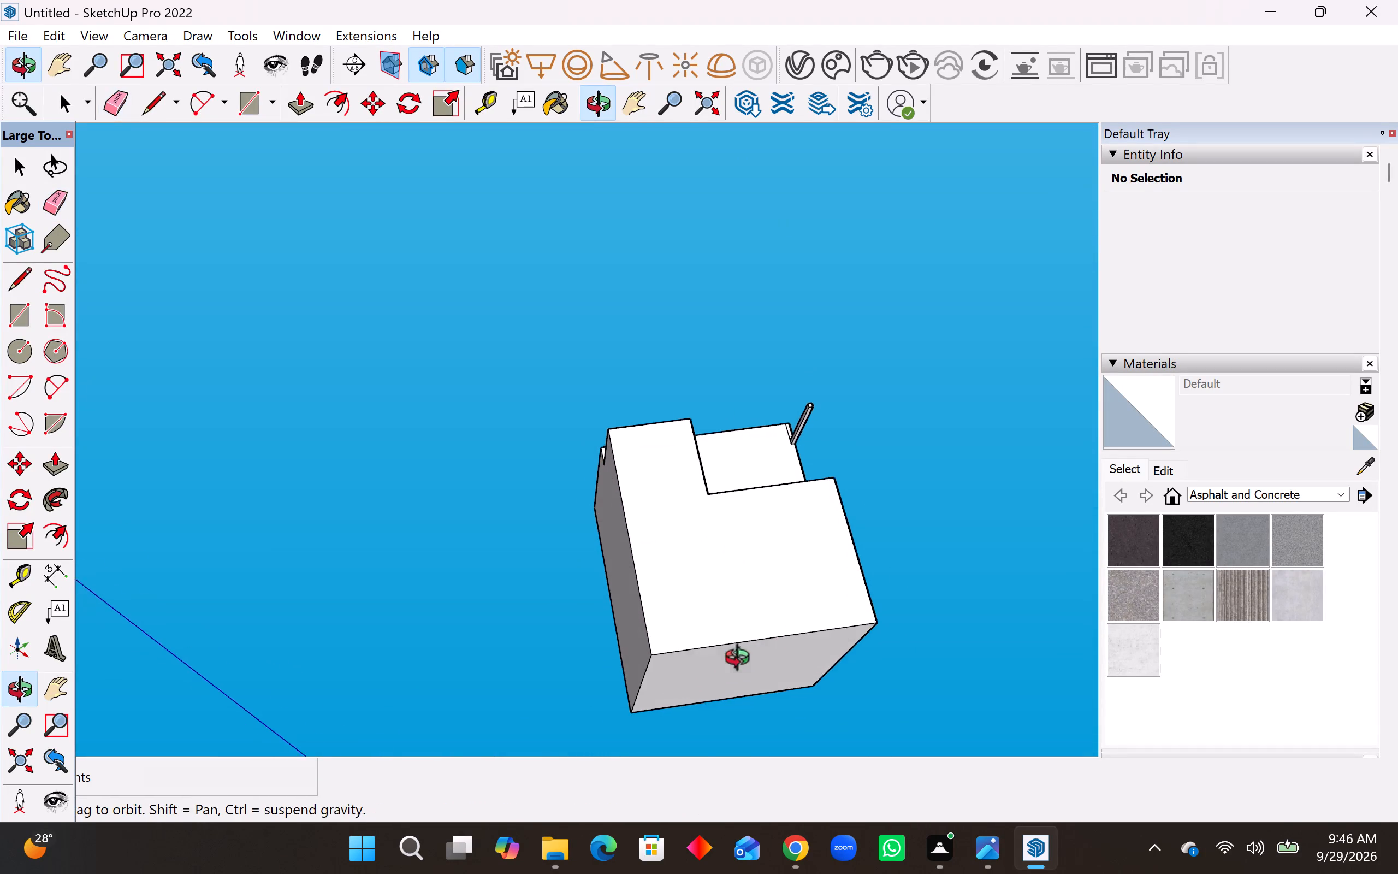
pyautogui.moveTo(742, 660); pyautogui.dragTo(704, 682, button='middle')
pyautogui.click(17, 318)
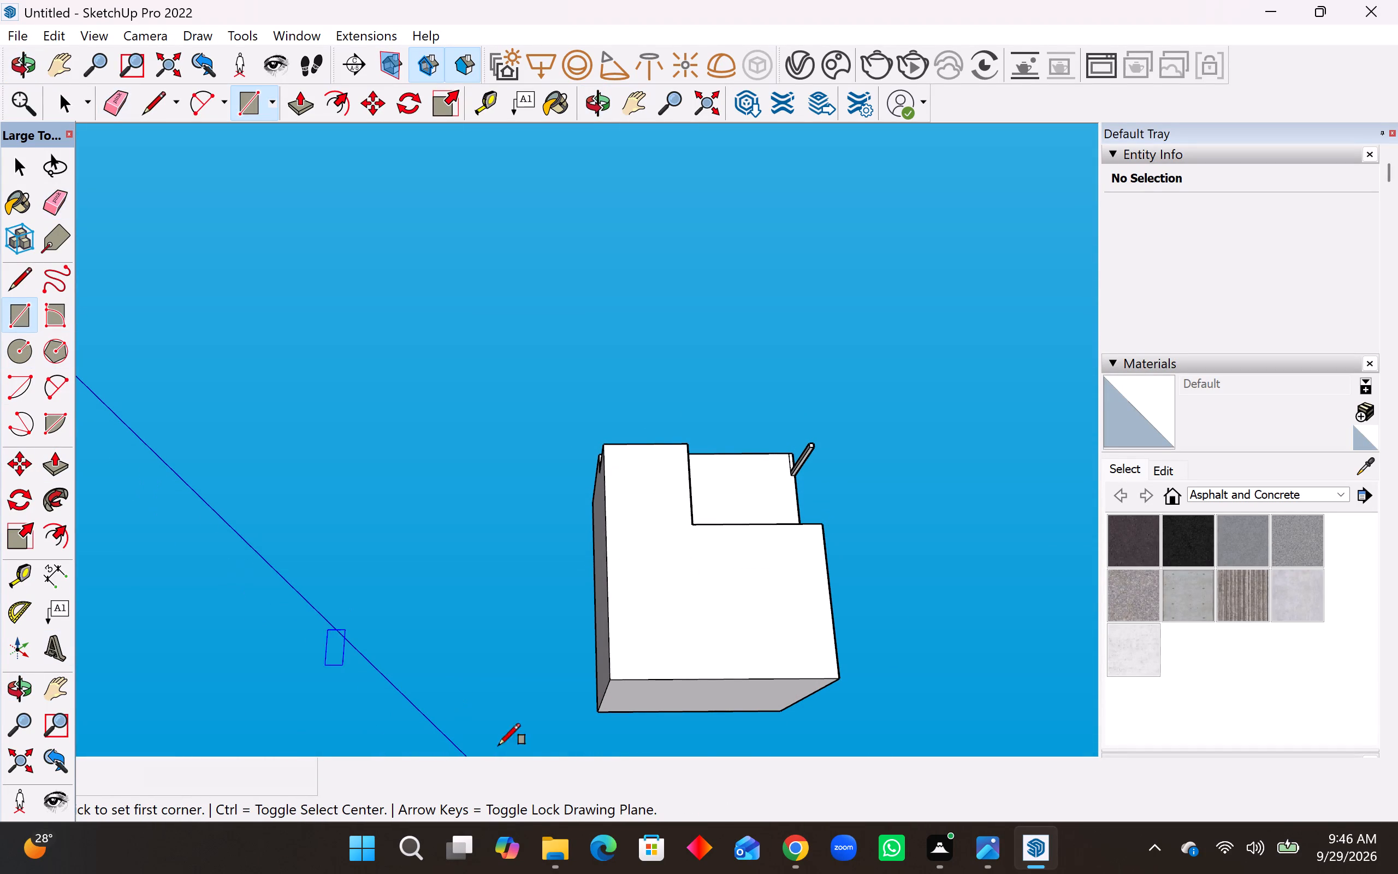
pyautogui.click(614, 679)
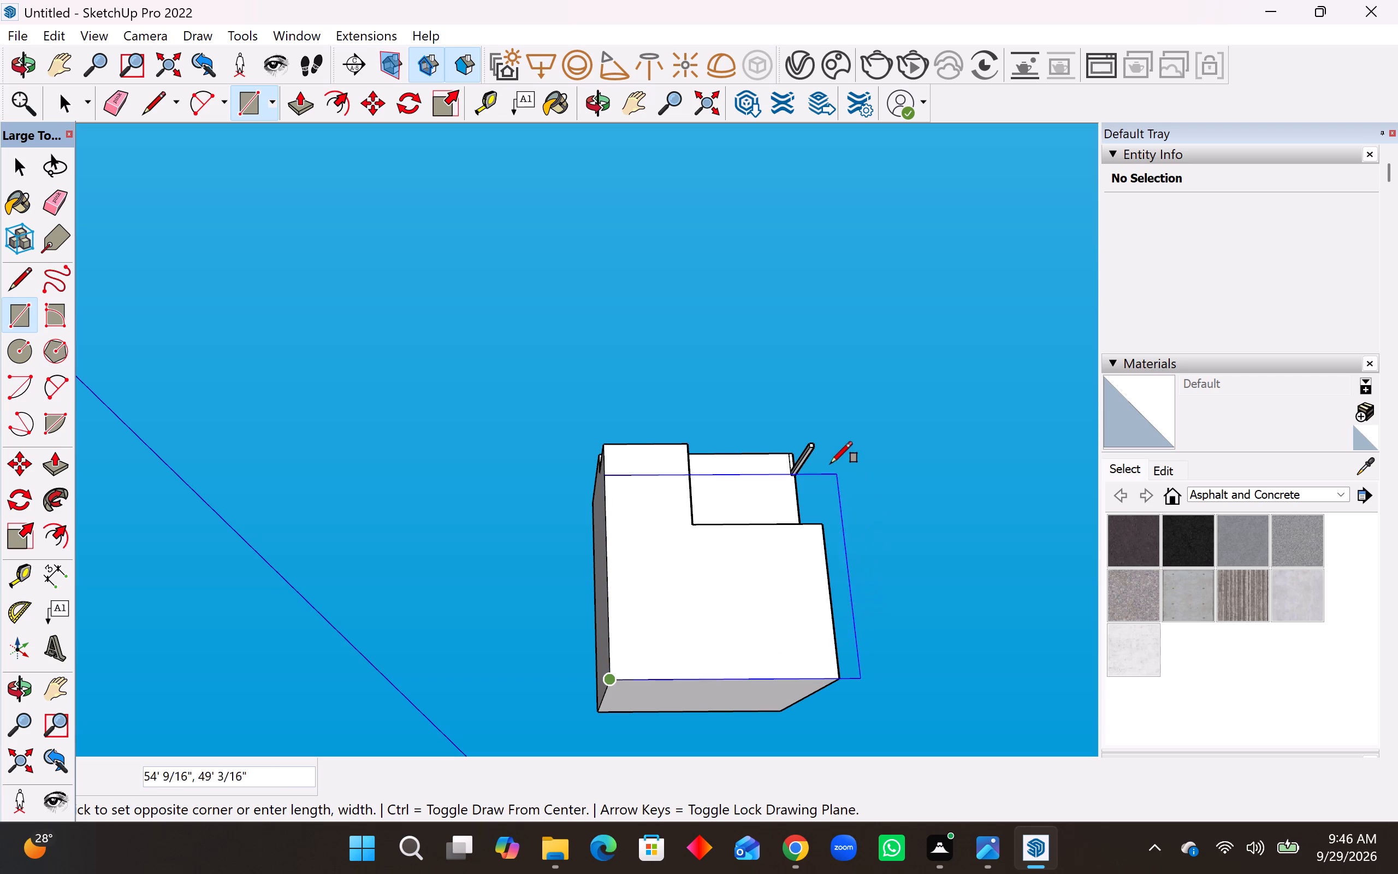
pyautogui.click(814, 441)
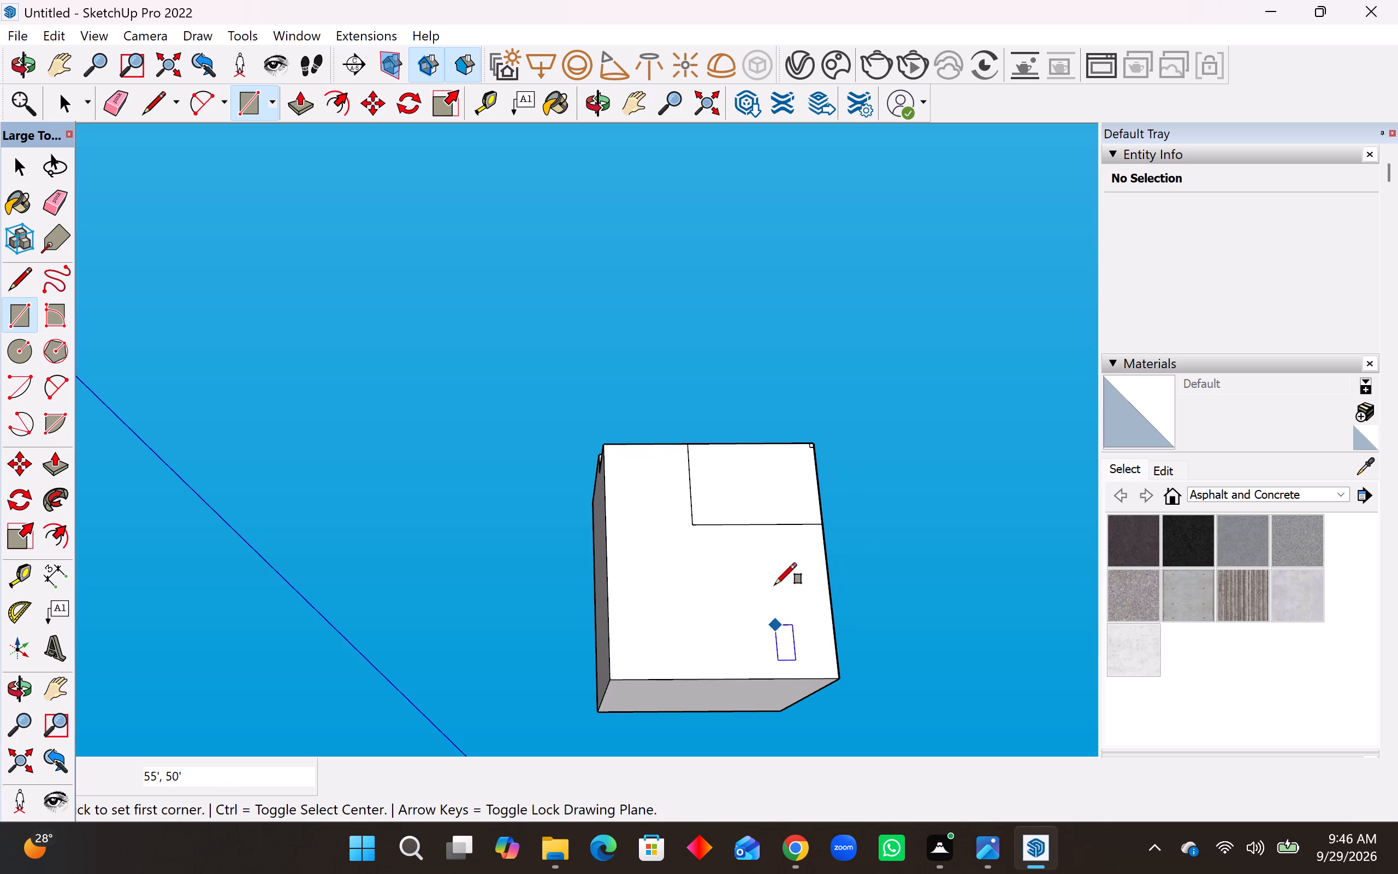
# Examine the closed base and the ground- and first-floor openings from below and from the front.
pyautogui.moveTo(775, 558); pyautogui.dragTo(810, 846, button='middle')
pyautogui.moveTo(762, 637); pyautogui.dragTo(760, 674, button='middle')
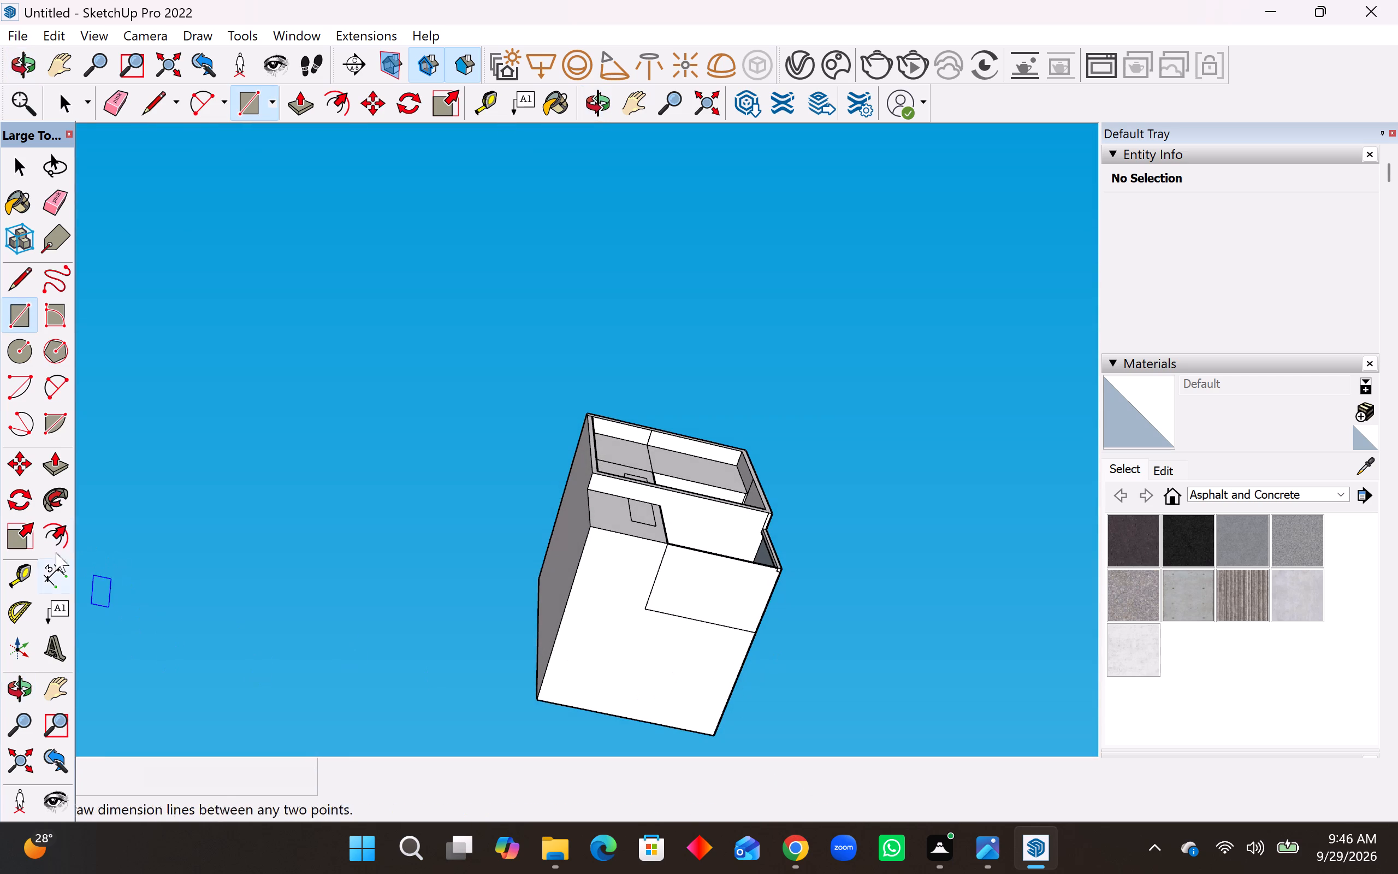
pyautogui.moveTo(674, 562); pyautogui.dragTo(661, 705, button='middle')
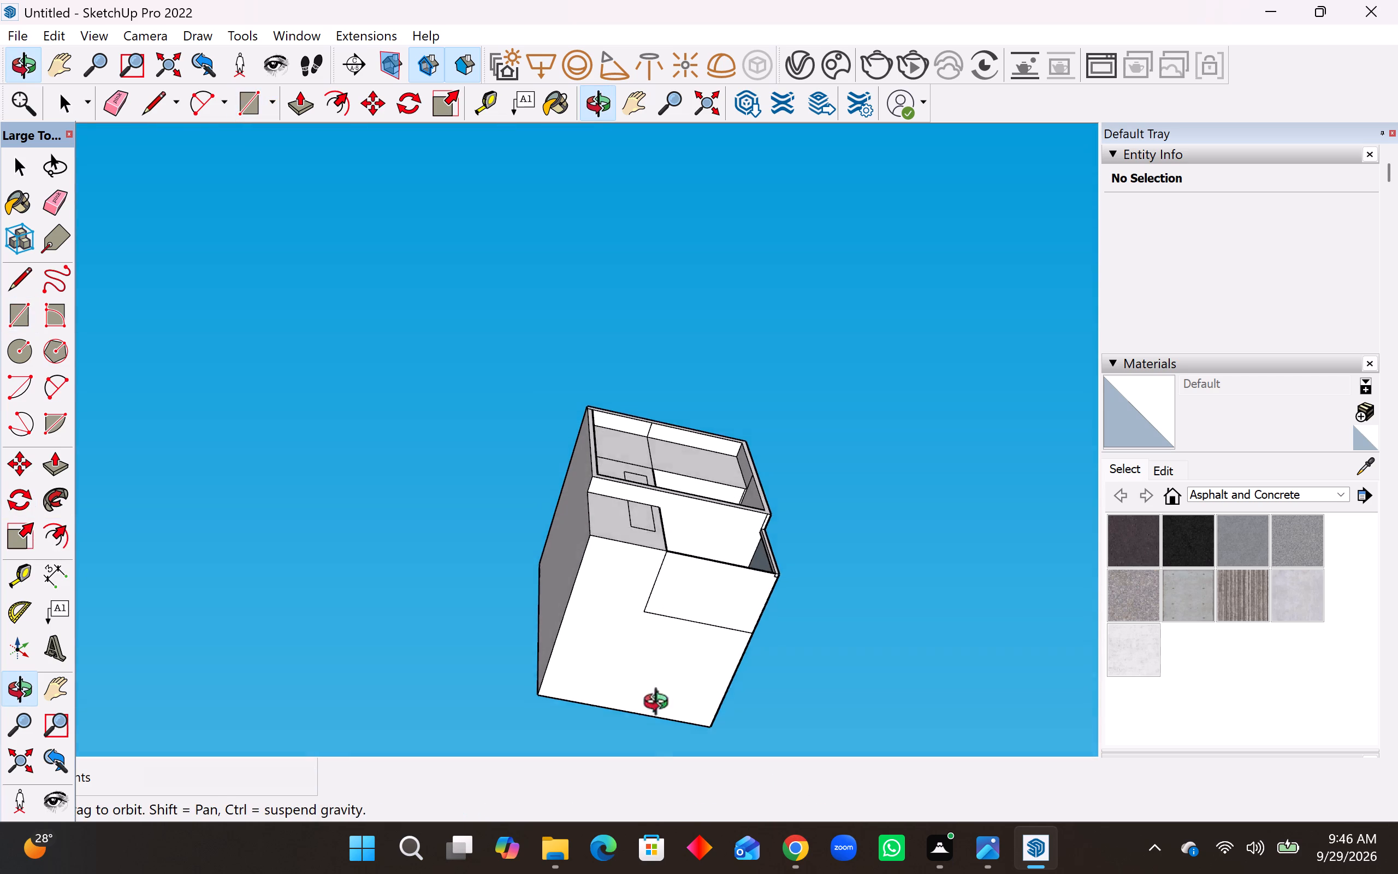
pyautogui.moveTo(661, 705); pyautogui.dragTo(662, 799, button='middle')
pyautogui.scroll(-4, 785, 694)
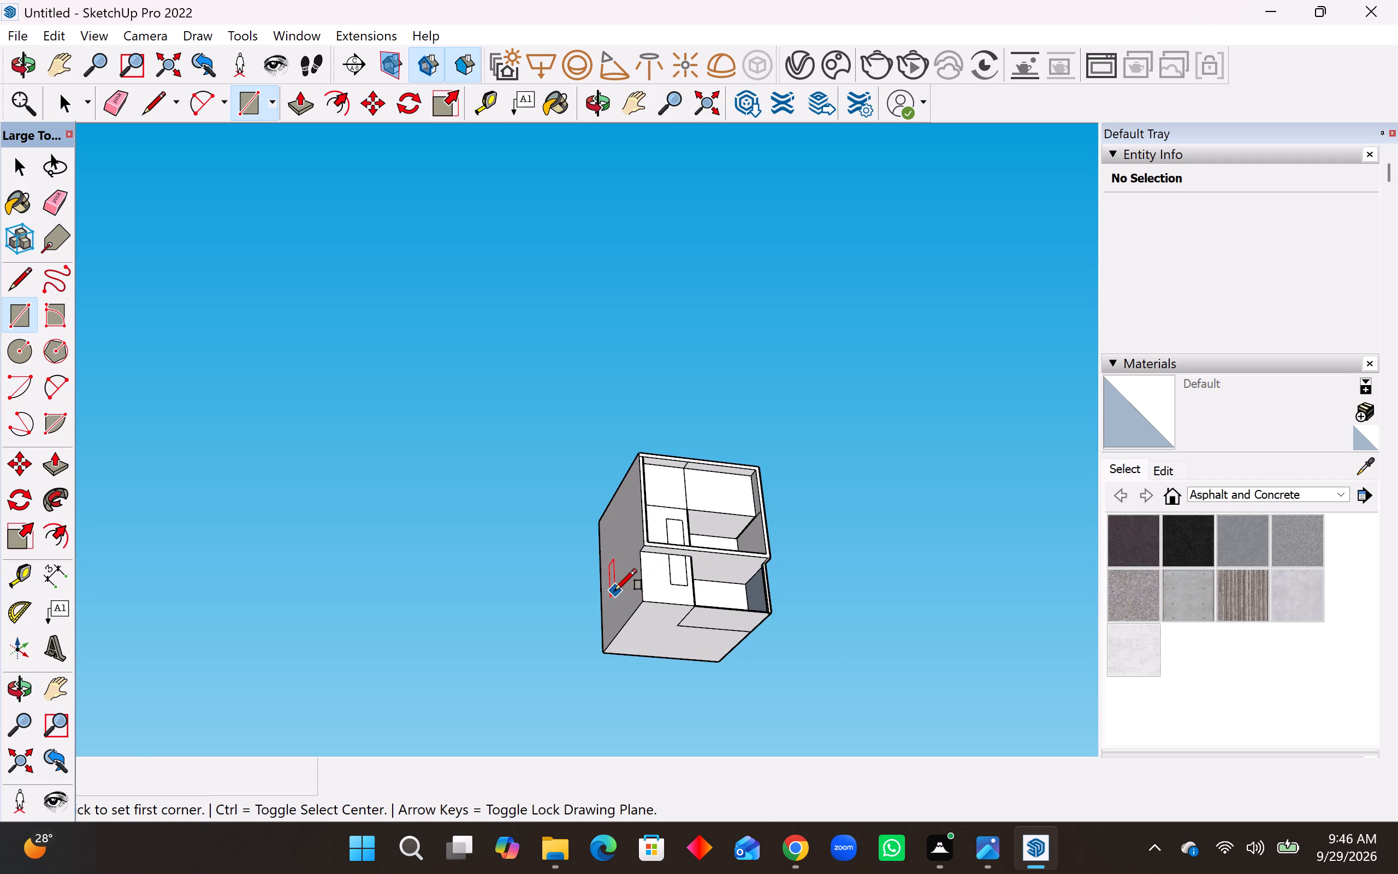
pyautogui.moveTo(615, 590); pyautogui.dragTo(540, 678, button='middle')
pyautogui.moveTo(728, 566); pyautogui.dragTo(707, 679, button='middle')
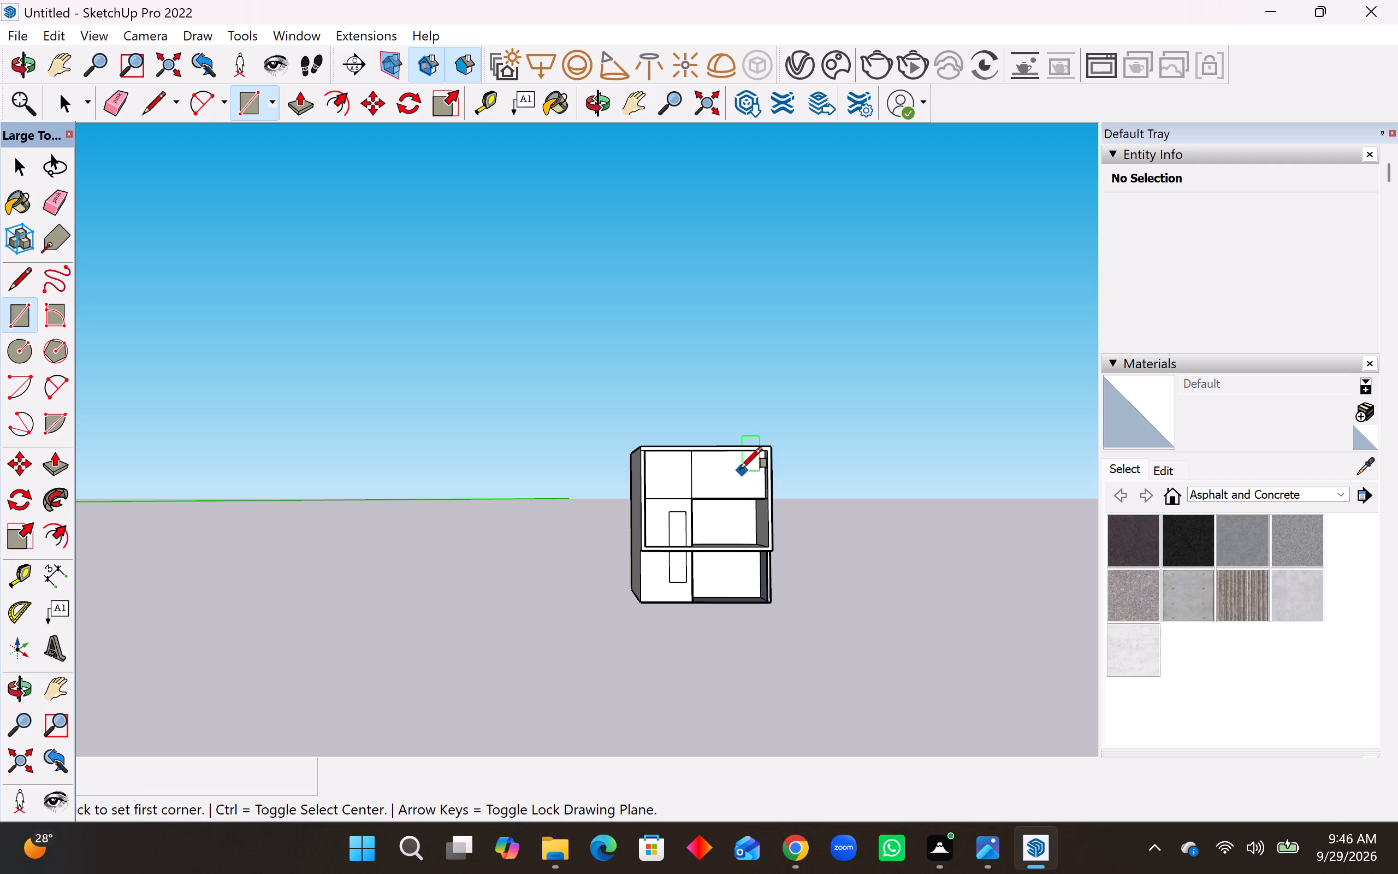
pyautogui.moveTo(690, 471); pyautogui.dragTo(676, 521, button='middle')
pyautogui.scroll(9, 734, 607)
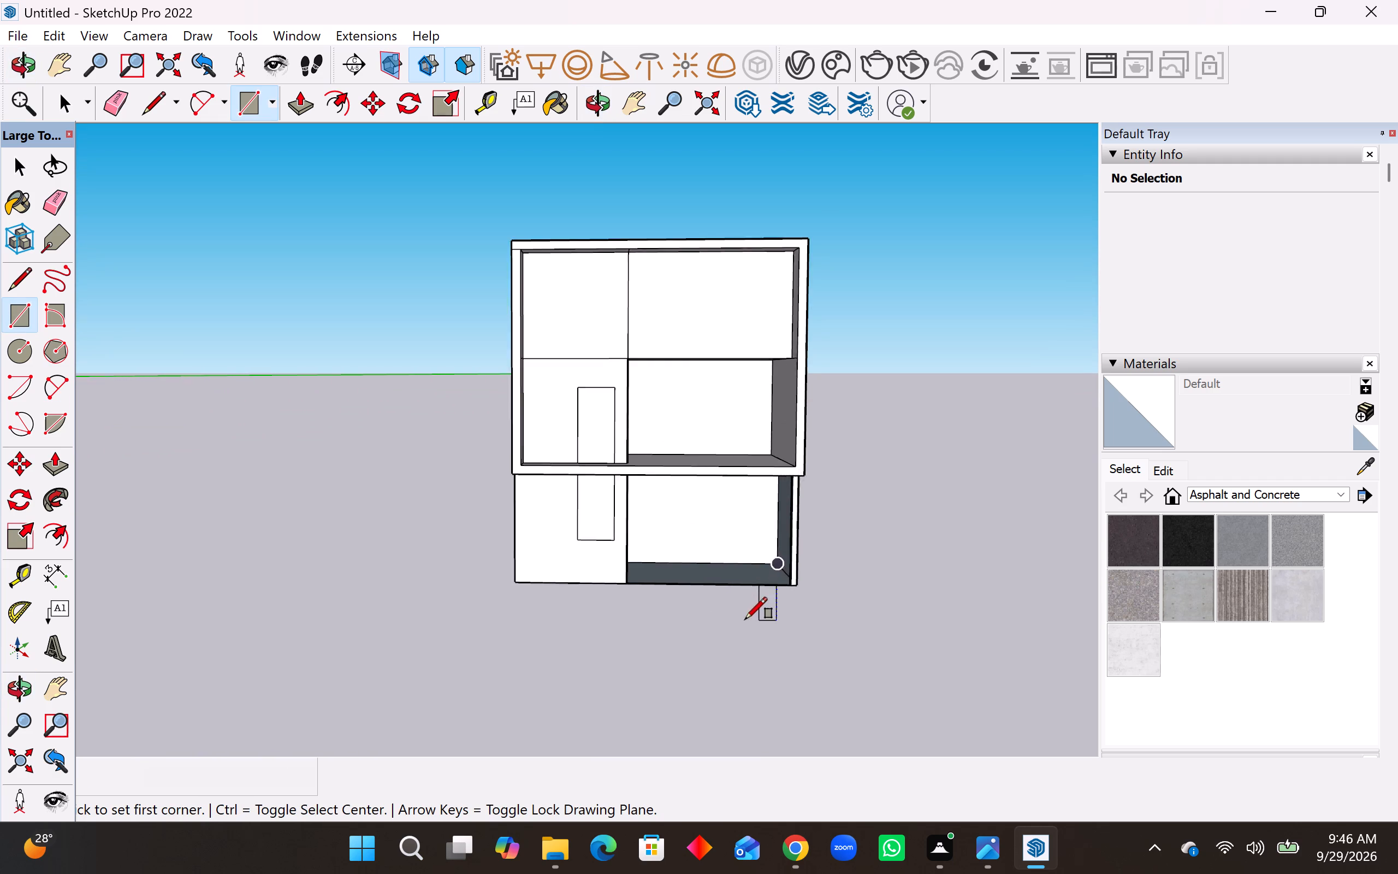
pyautogui.scroll(1, 745, 619)
pyautogui.scroll(-5, 722, 685)
pyautogui.scroll(8, 672, 433)
pyautogui.scroll(-3, 691, 468)
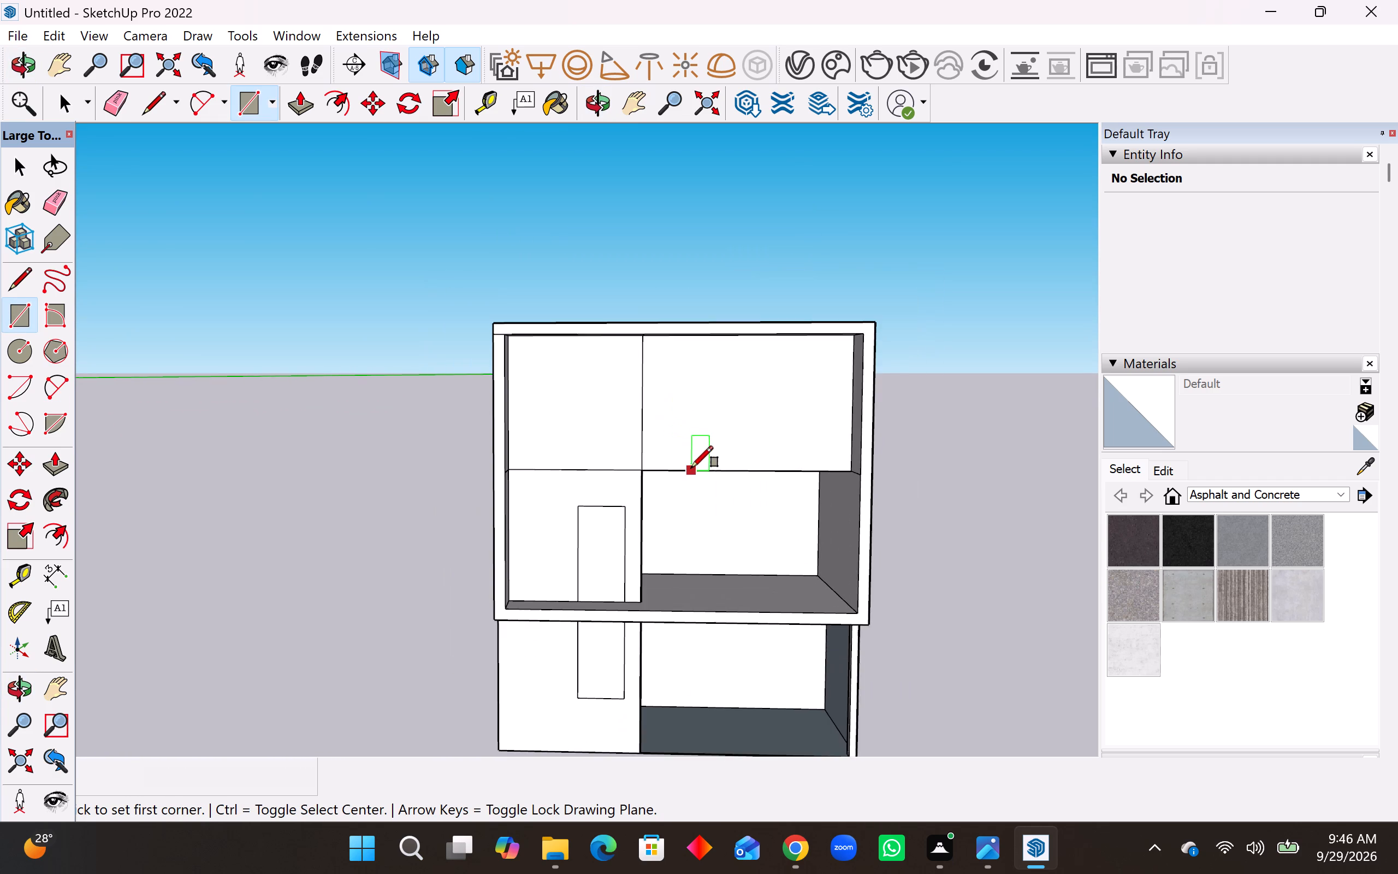
pyautogui.moveTo(710, 599); pyautogui.dragTo(713, 548, button='middle')
pyautogui.scroll(-4, 715, 554)
pyautogui.scroll(4, 751, 630)
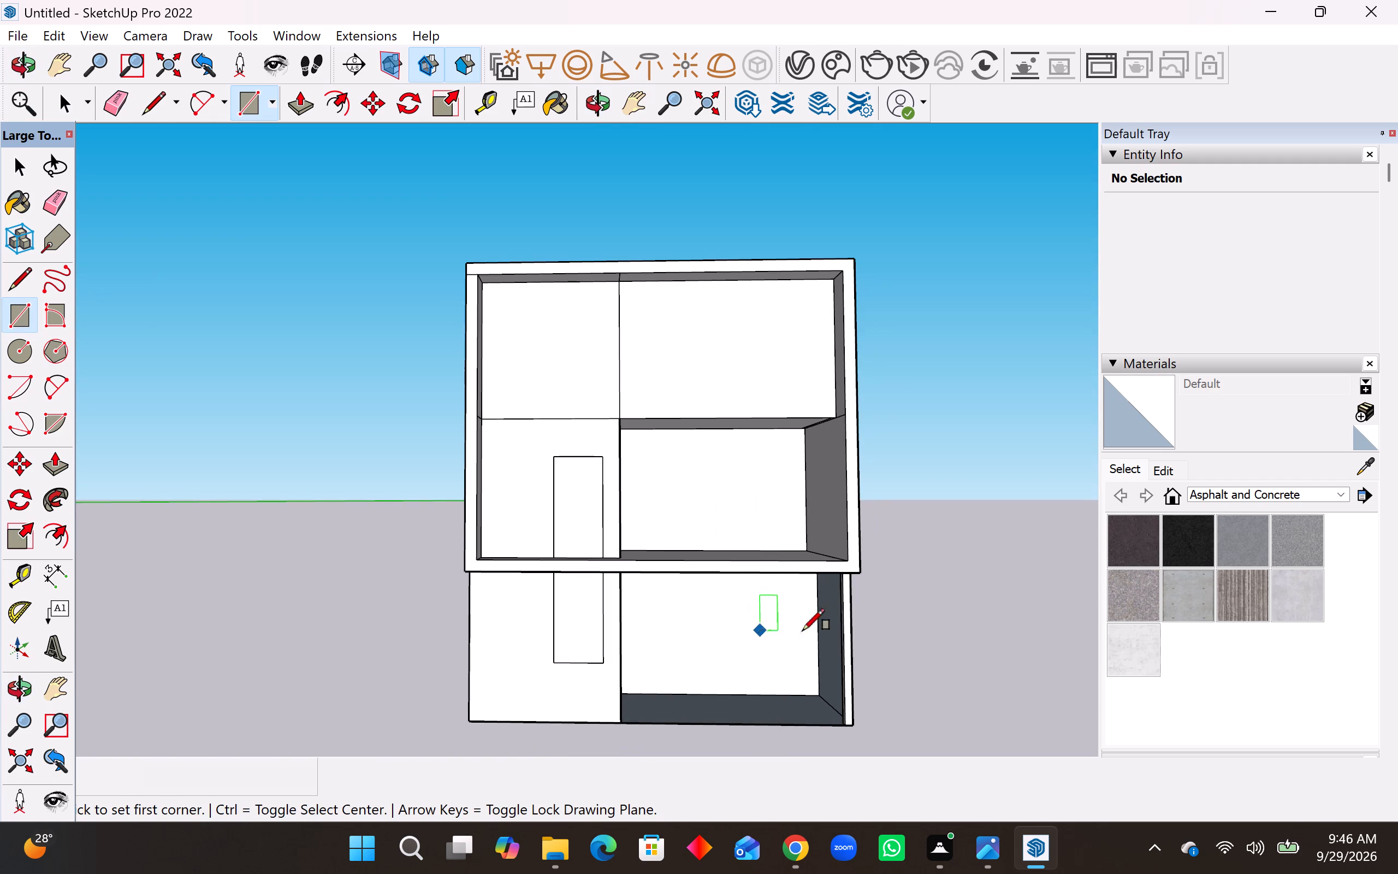
pyautogui.moveTo(829, 654); pyautogui.dragTo(829, 735, button='middle')
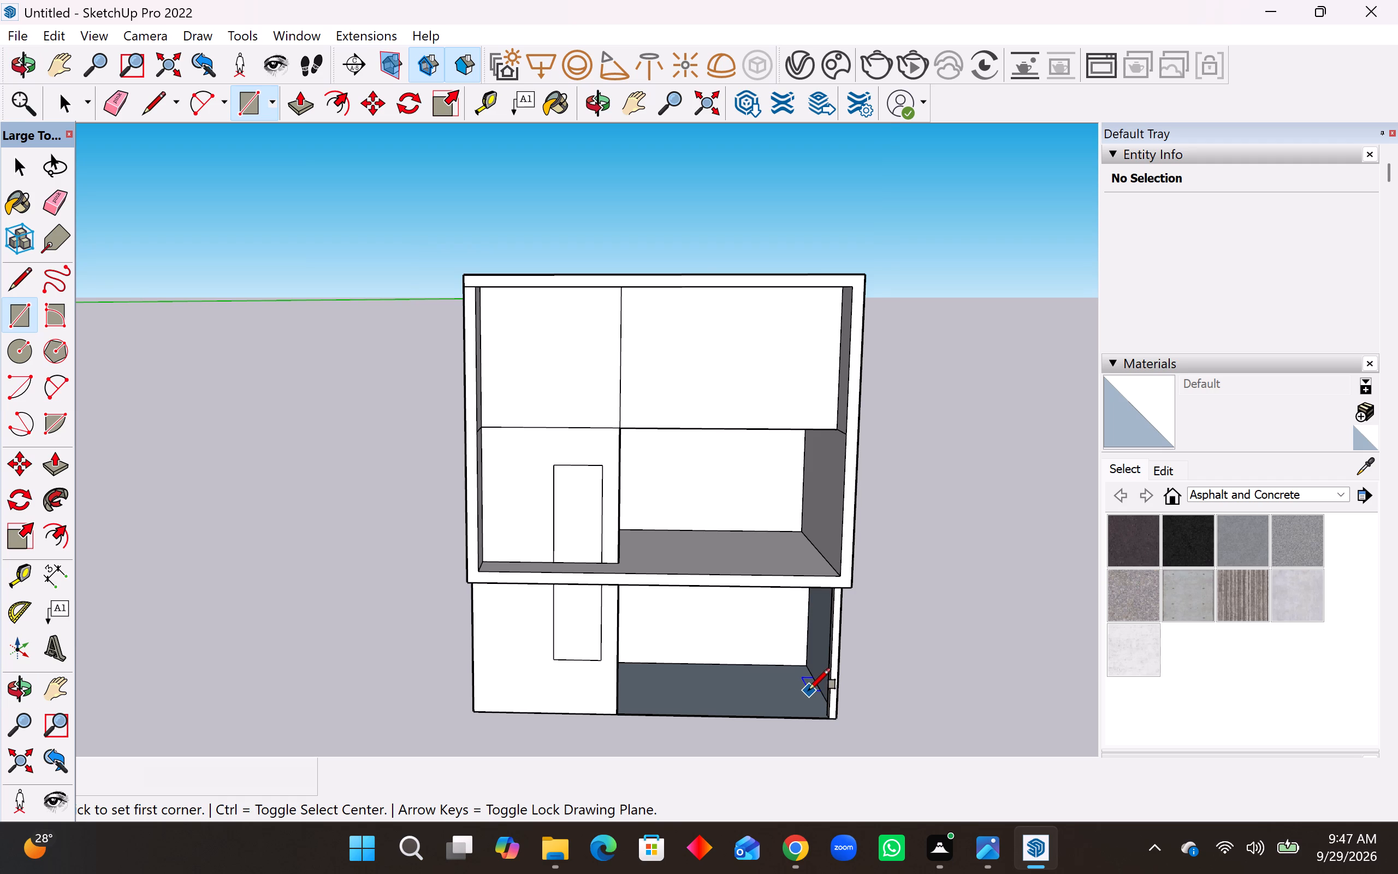
pyautogui.scroll(4, 809, 690)
pyautogui.moveTo(809, 687); pyautogui.dragTo(818, 665, button='middle')
pyautogui.scroll(-2, 839, 638)
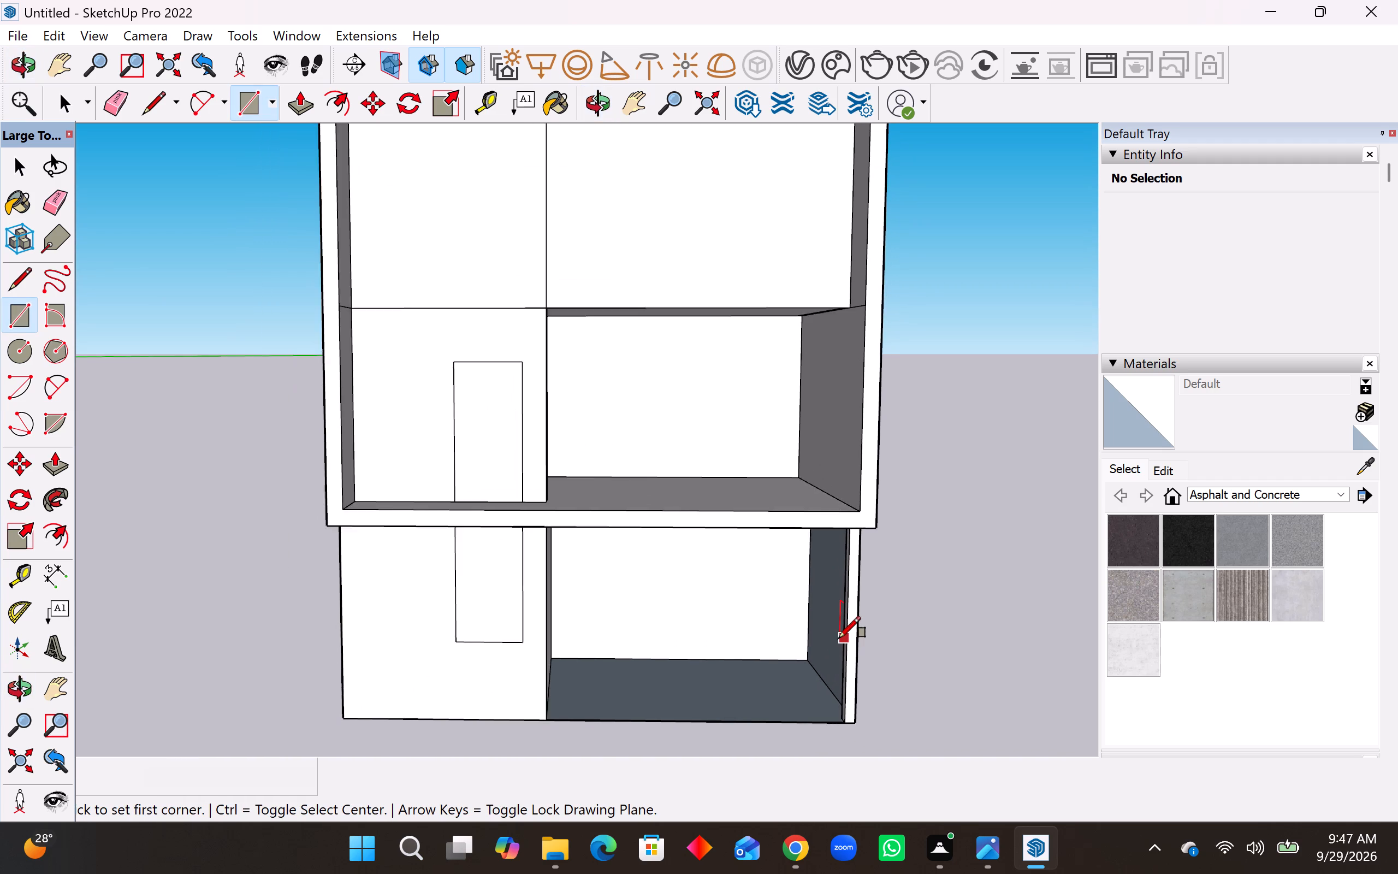
# Push the left bay's ground-floor side face 18' 6" inward behind its front wall, matching the first-floor inner wall.
pyautogui.moveTo(801, 606); pyautogui.dragTo(654, 581, button='middle')
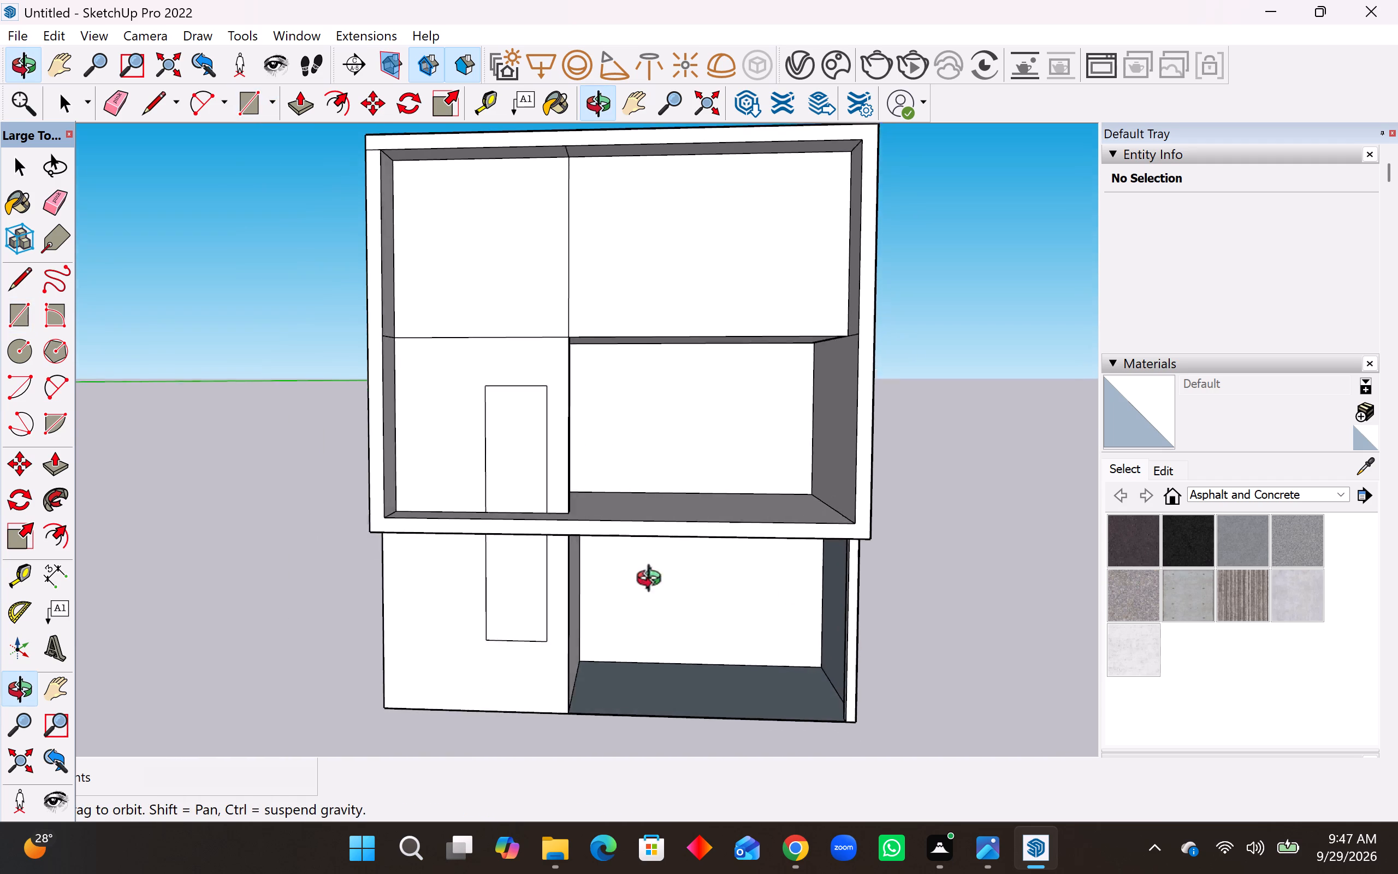
pyautogui.moveTo(654, 581); pyautogui.dragTo(379, 563, button='middle')
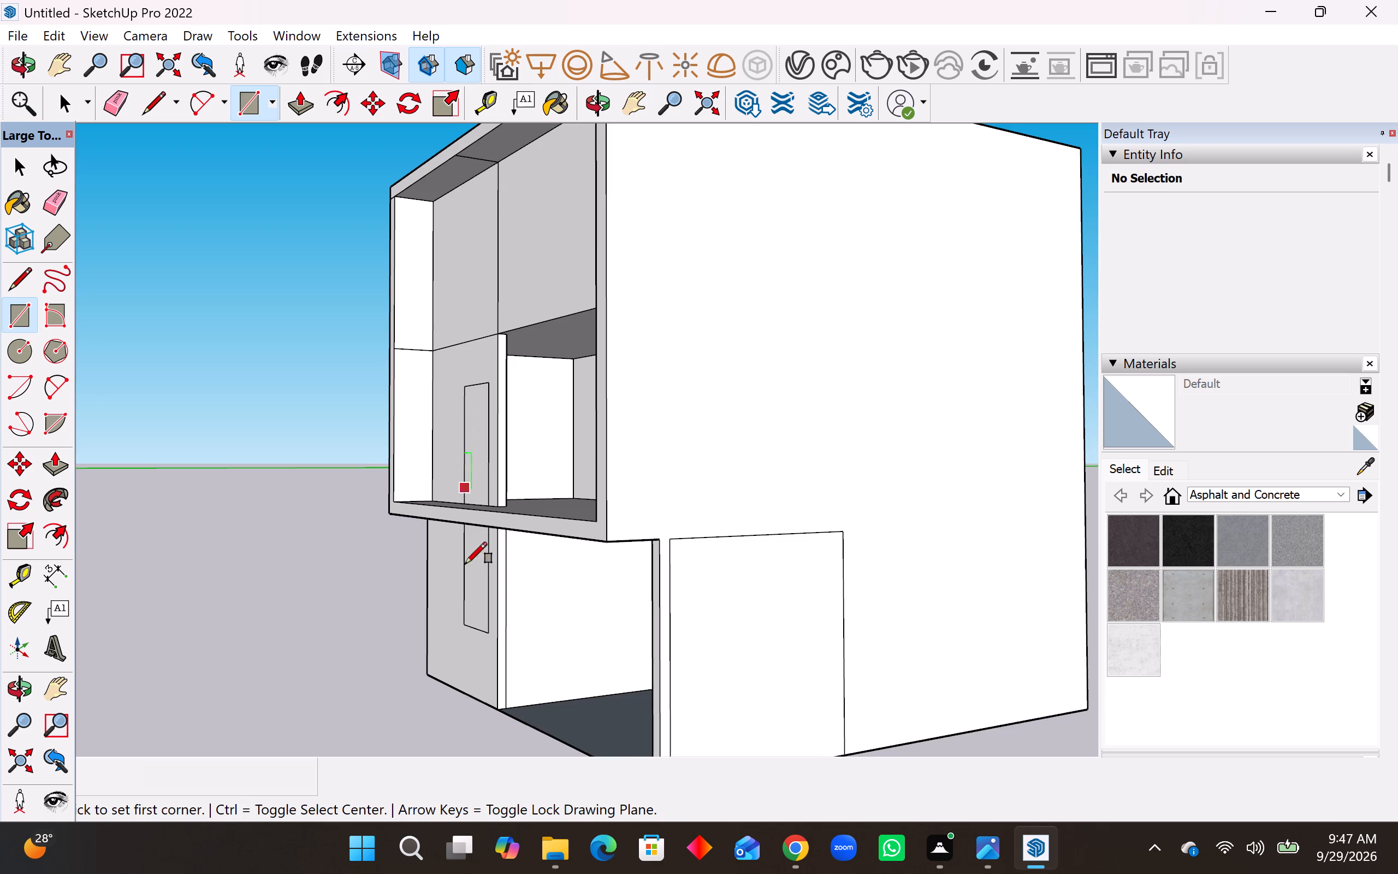
pyautogui.moveTo(466, 564); pyautogui.dragTo(570, 476, button='middle')
pyautogui.scroll(4, 589, 585)
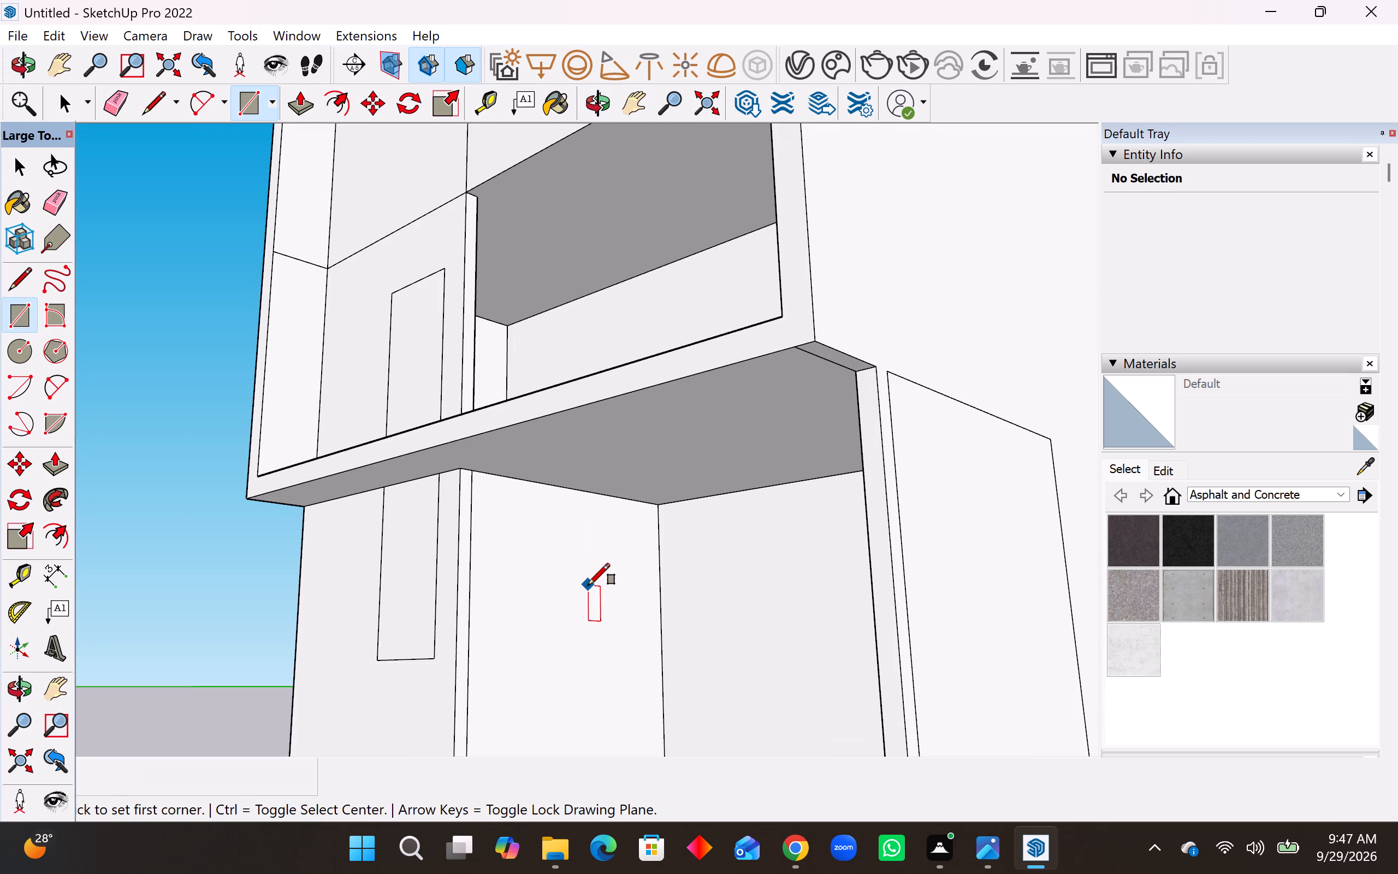
pyautogui.press('space')
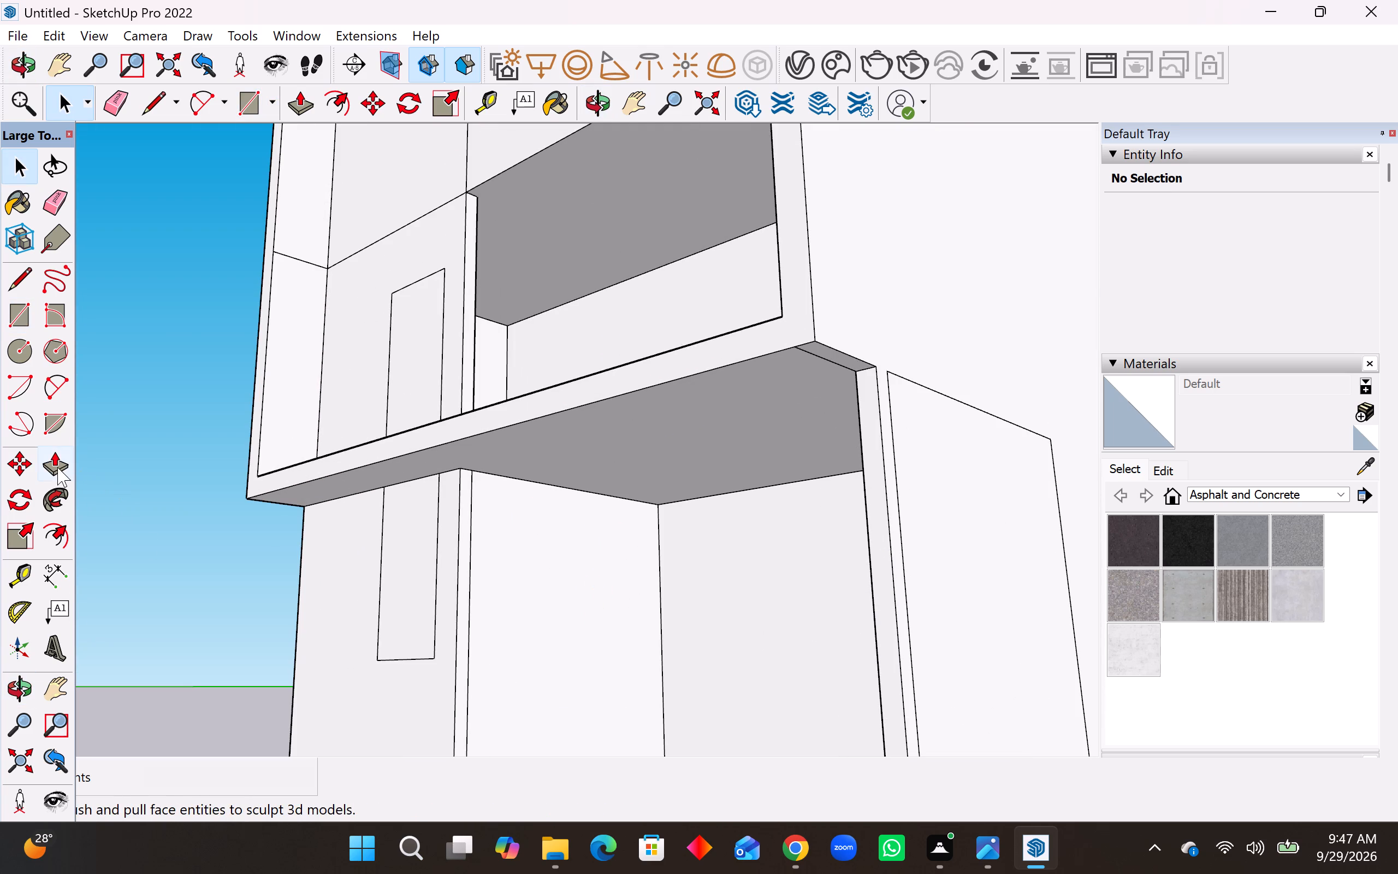
pyautogui.click(56, 467)
pyautogui.click(585, 580)
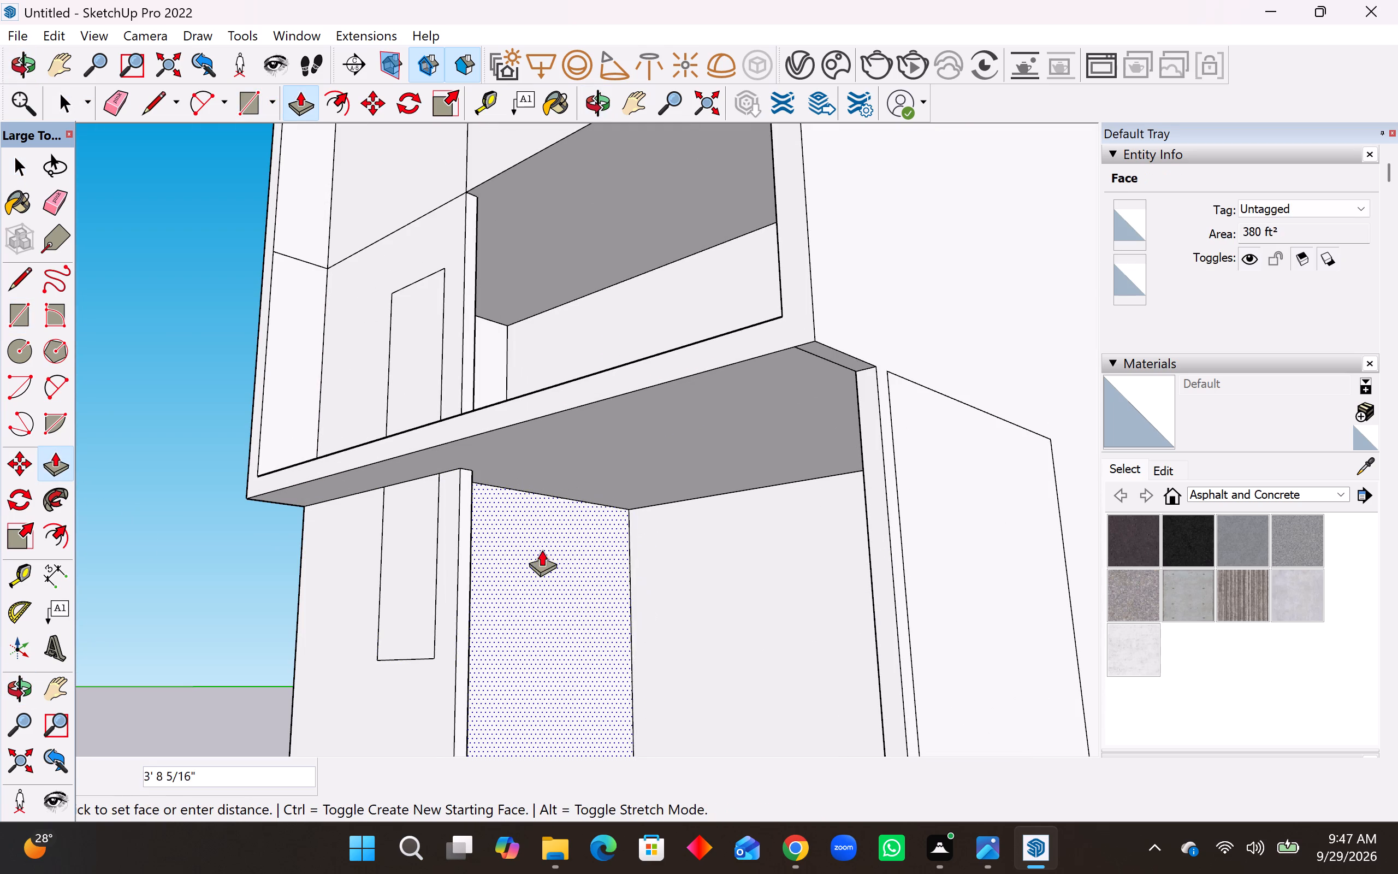
pyautogui.moveTo(576, 533); pyautogui.dragTo(414, 586, button='middle')
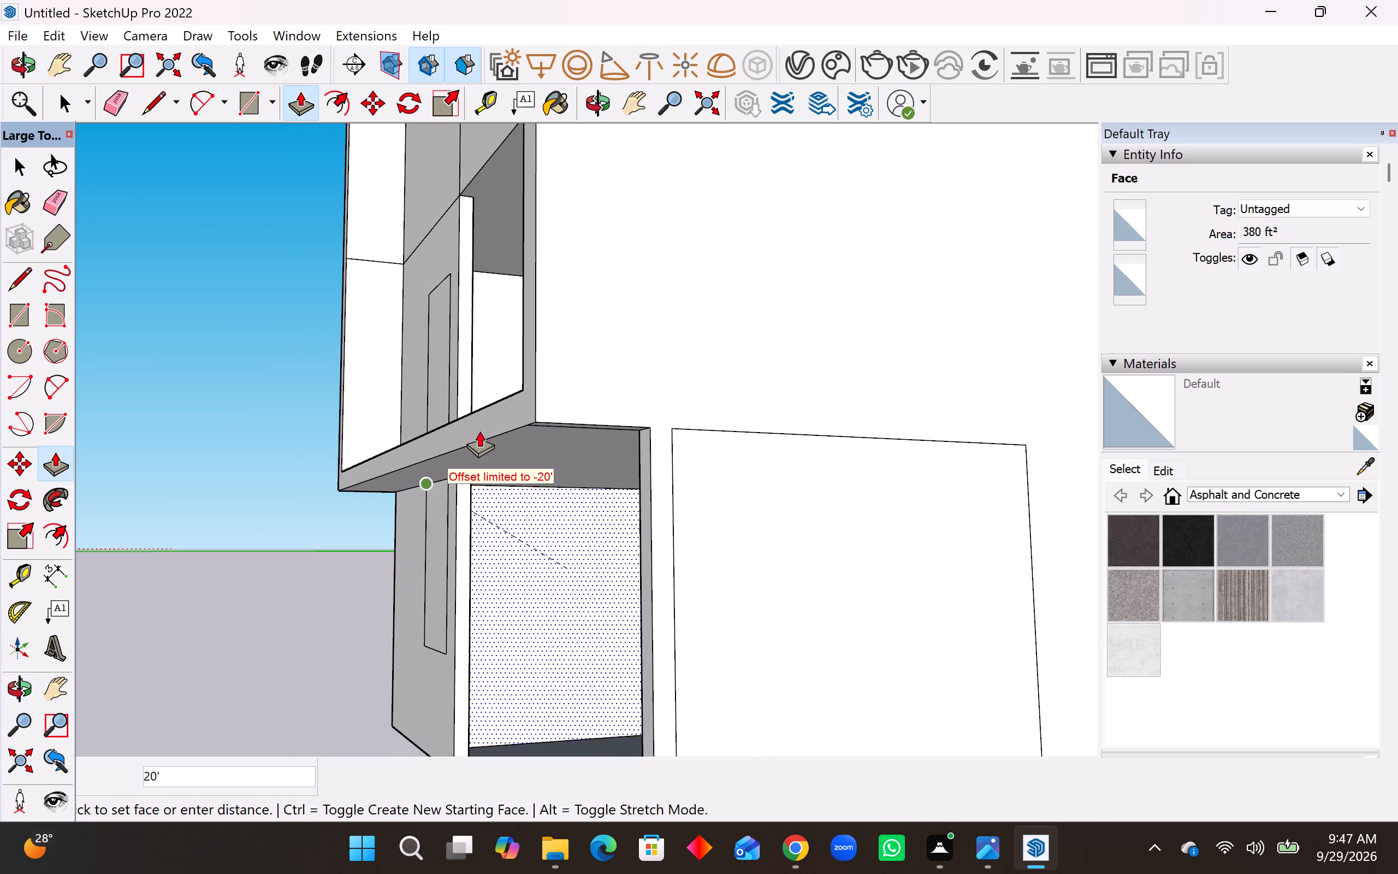
pyautogui.click(488, 353)
# Examine the widened ground-floor space and the first-floor opening from the front and both sides.
pyautogui.moveTo(548, 600); pyautogui.dragTo(837, 638, button='middle')
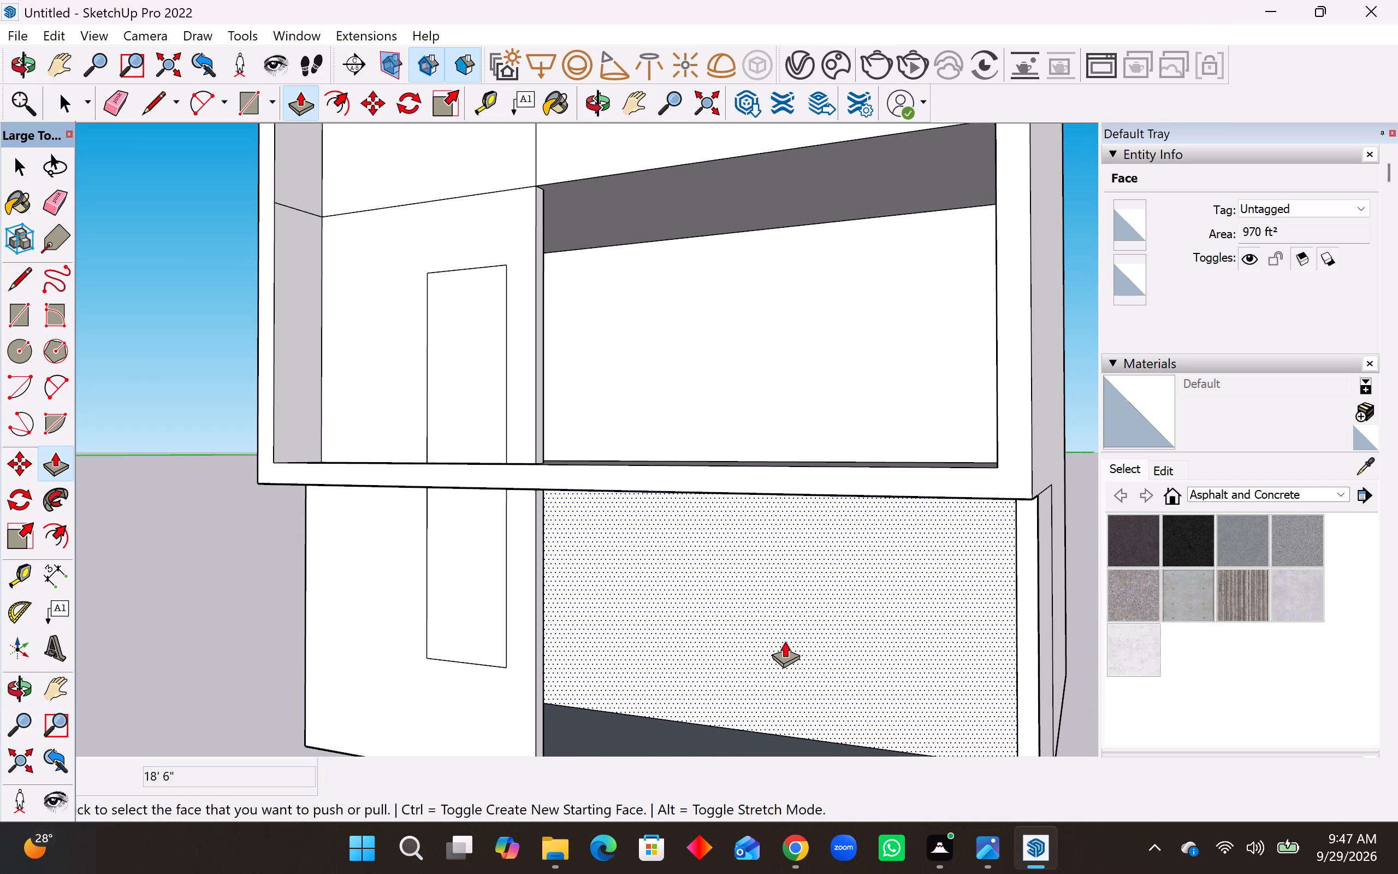
pyautogui.scroll(-4, 785, 641)
pyautogui.moveTo(696, 566); pyautogui.dragTo(1094, 639, button='middle')
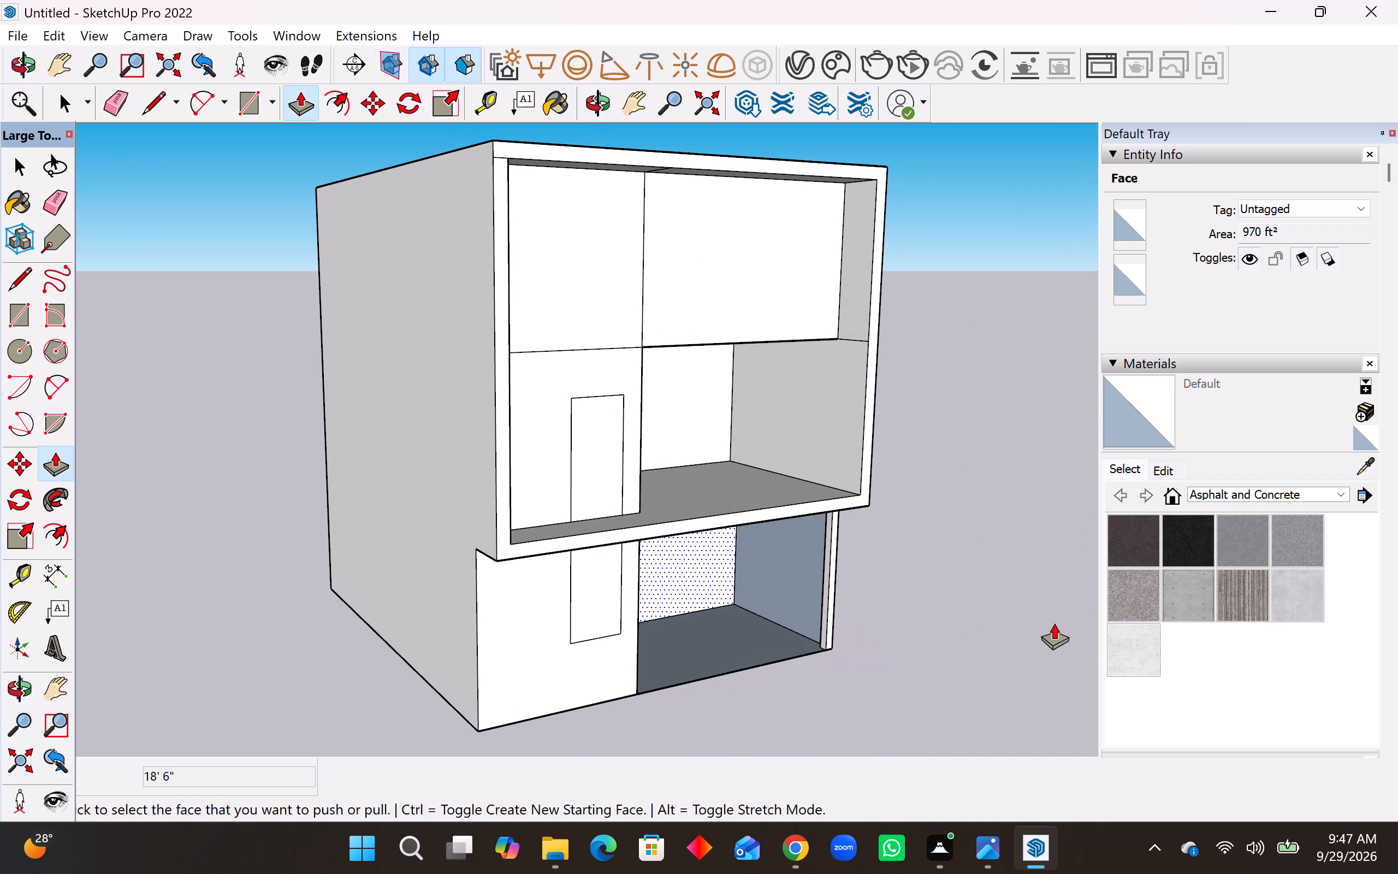
pyautogui.moveTo(775, 583); pyautogui.dragTo(224, 546, button='middle')
pyautogui.moveTo(545, 593); pyautogui.dragTo(489, 569, button='middle')
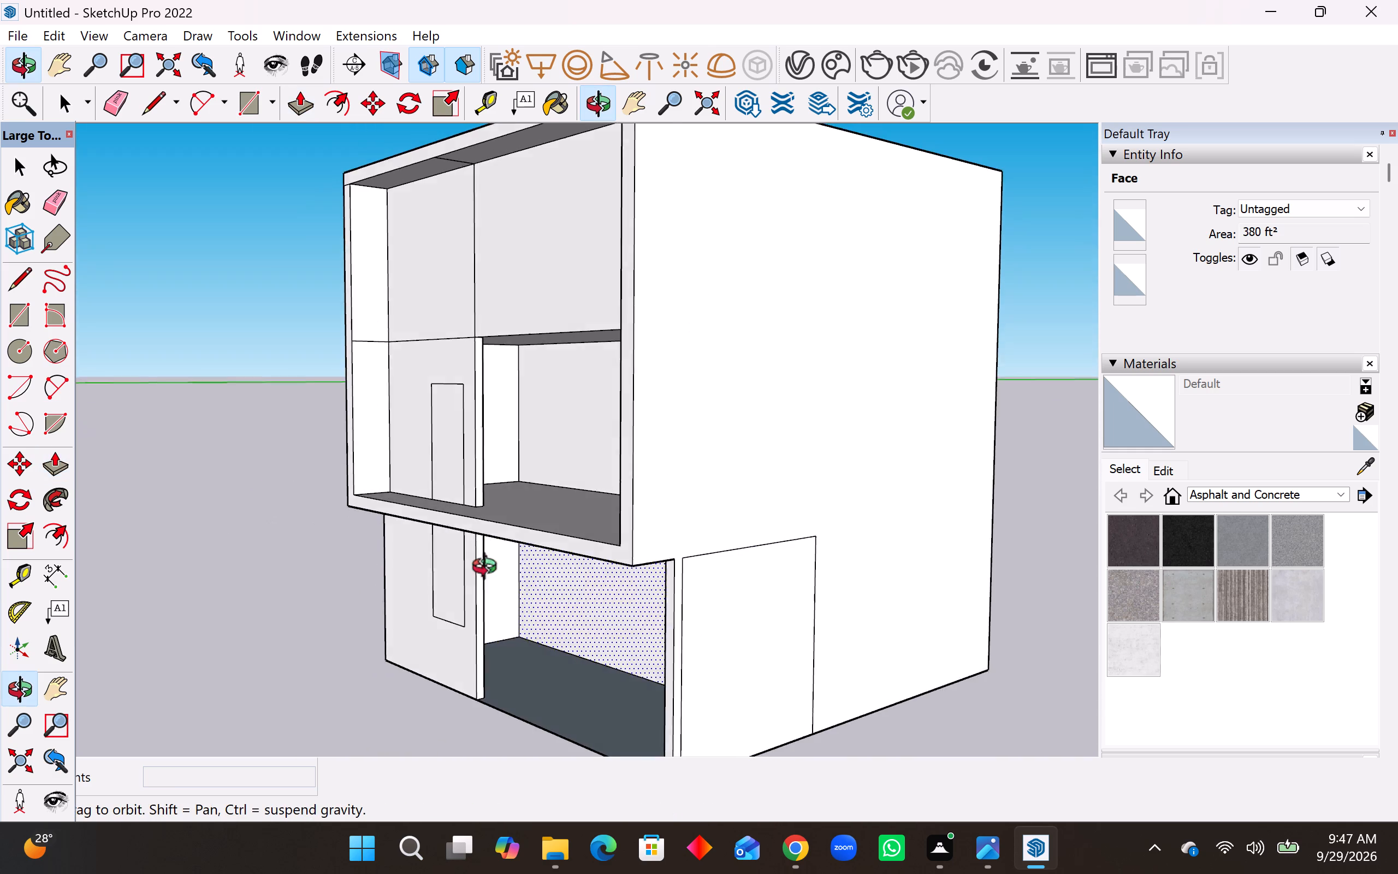
pyautogui.moveTo(489, 569); pyautogui.dragTo(869, 600, button='middle')
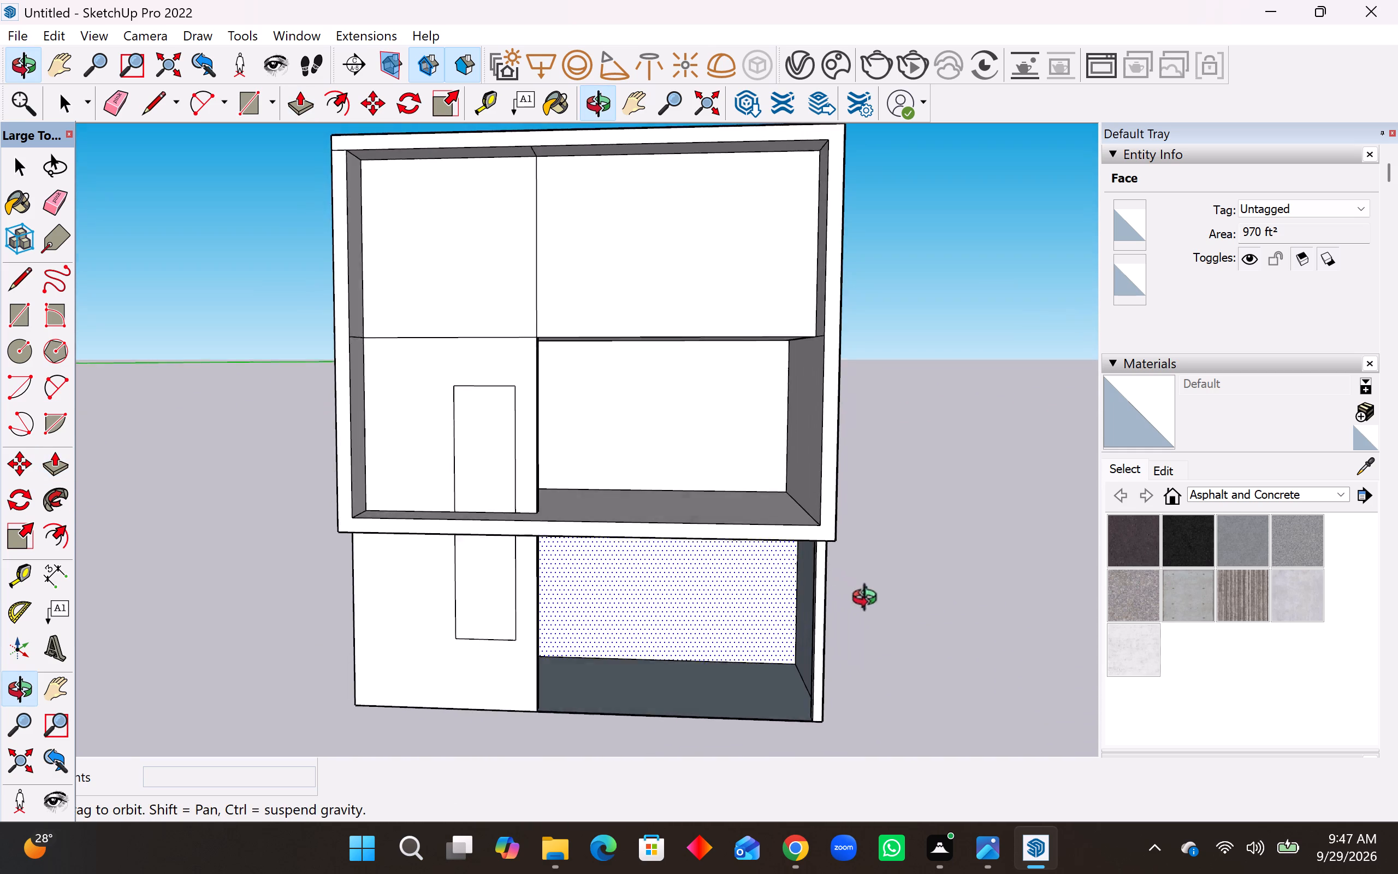
pyautogui.moveTo(869, 600); pyautogui.dragTo(874, 600, button='middle')
pyautogui.scroll(-3, 737, 567)
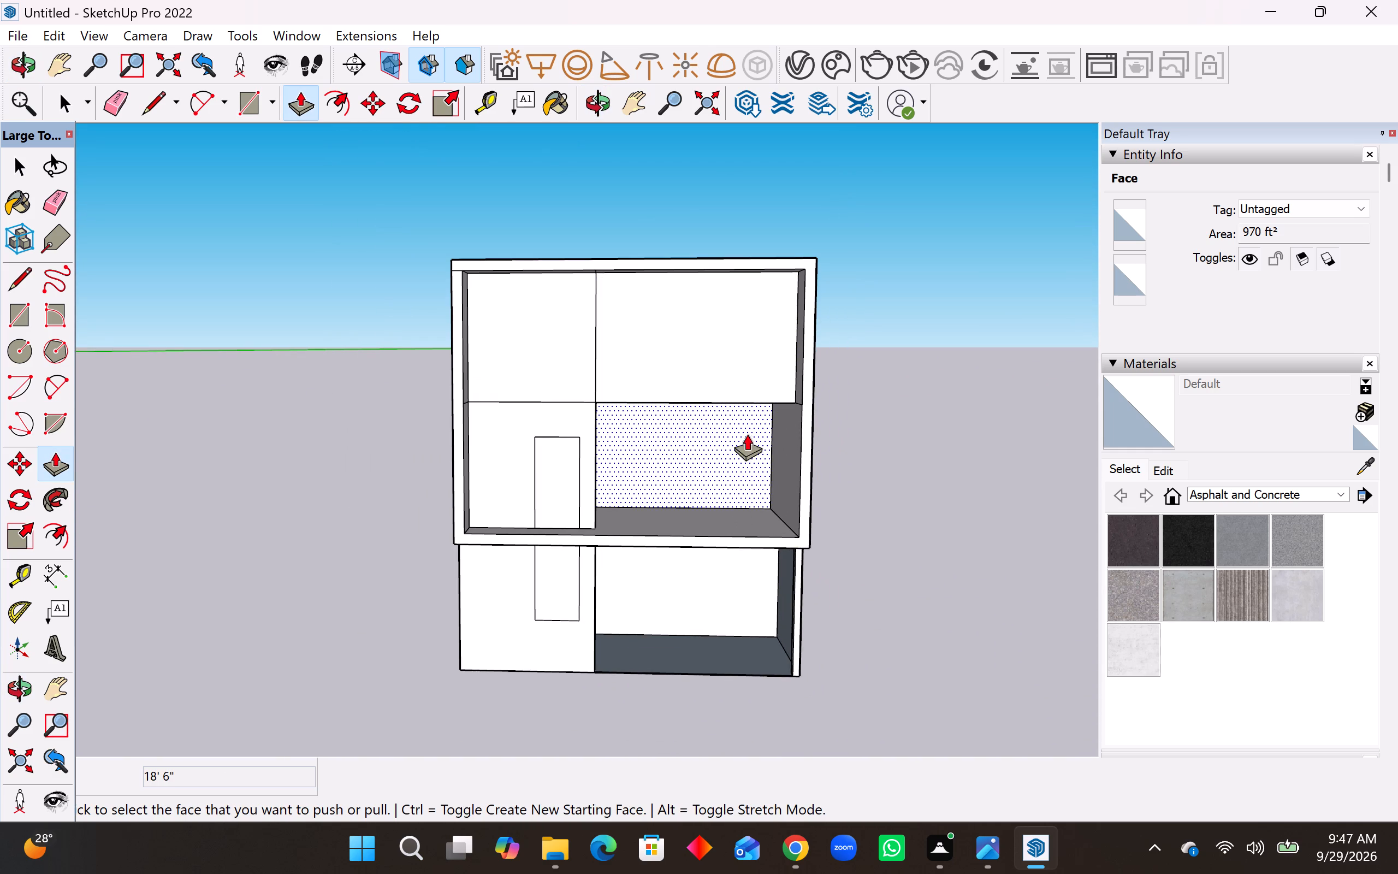
pyautogui.scroll(-3, 748, 570)
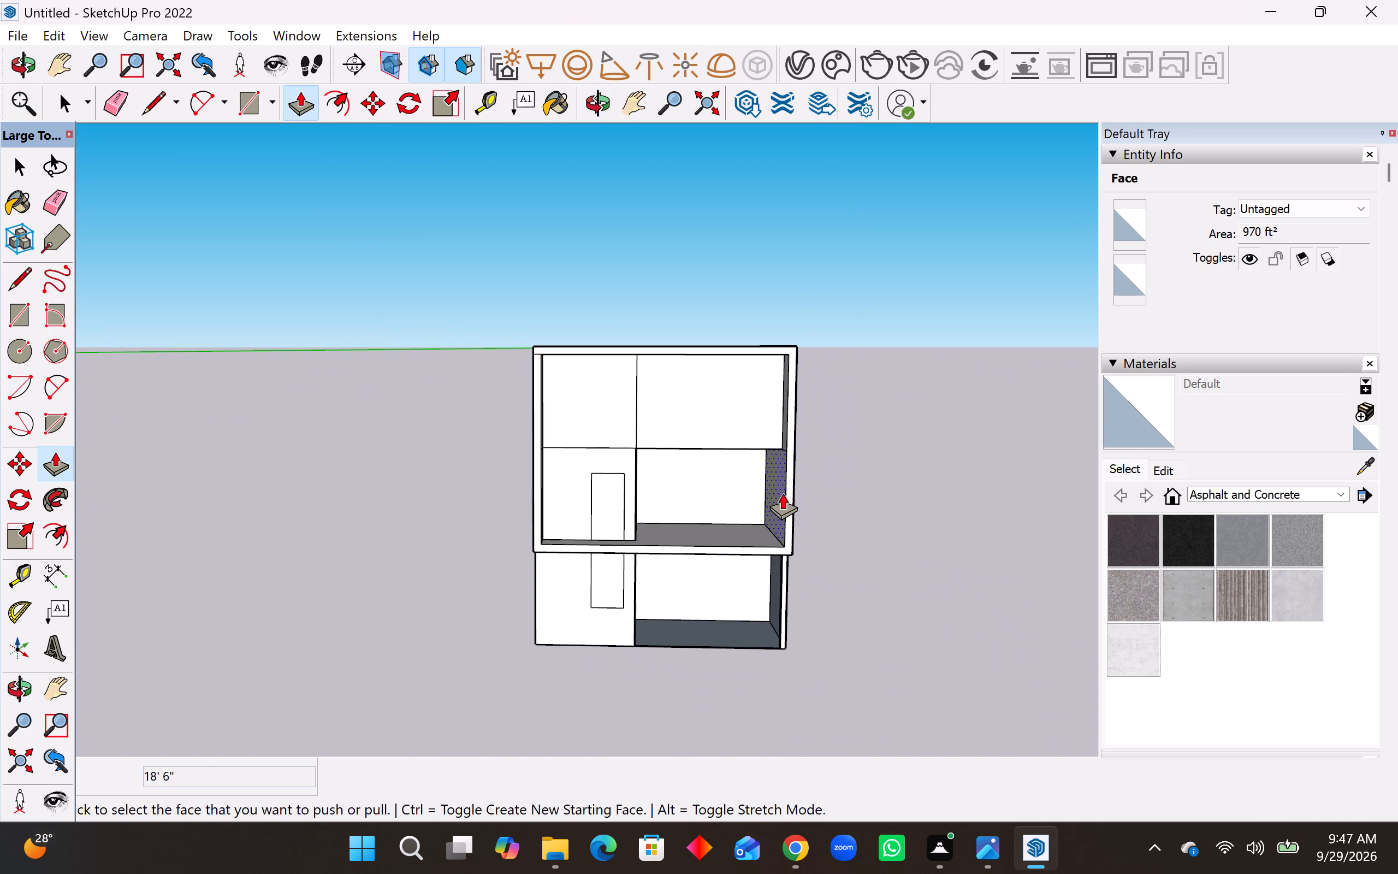
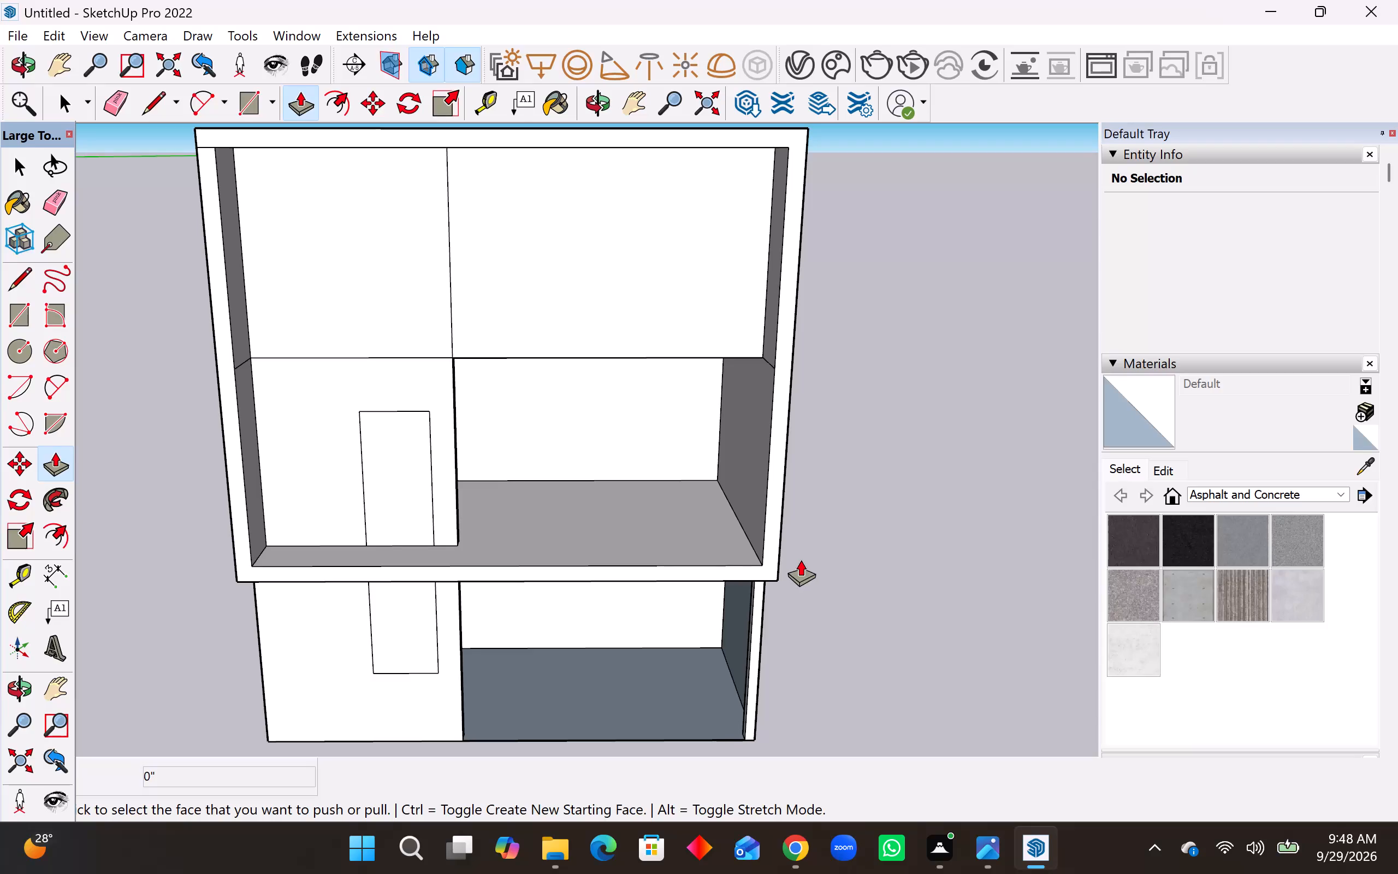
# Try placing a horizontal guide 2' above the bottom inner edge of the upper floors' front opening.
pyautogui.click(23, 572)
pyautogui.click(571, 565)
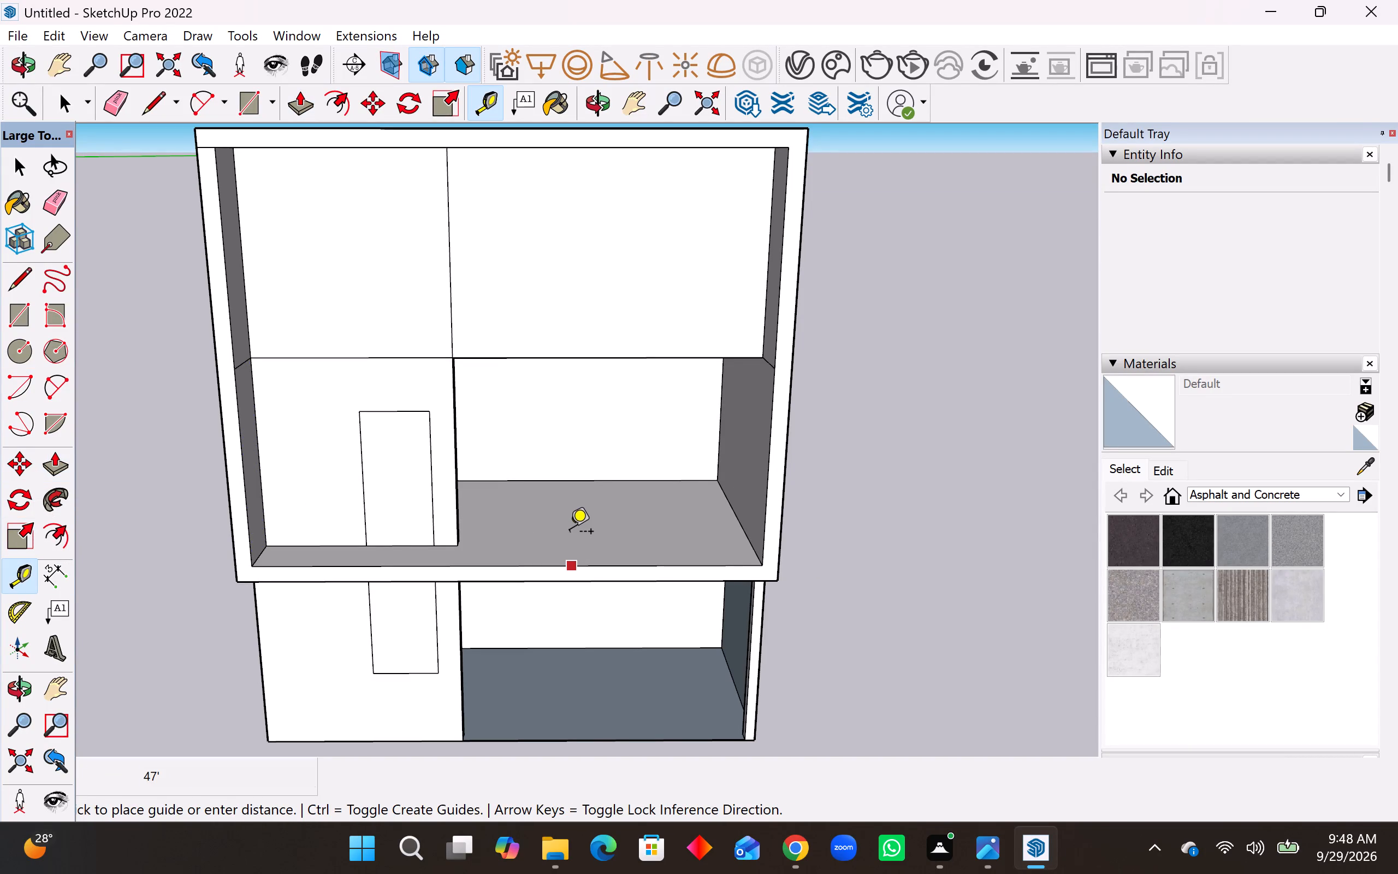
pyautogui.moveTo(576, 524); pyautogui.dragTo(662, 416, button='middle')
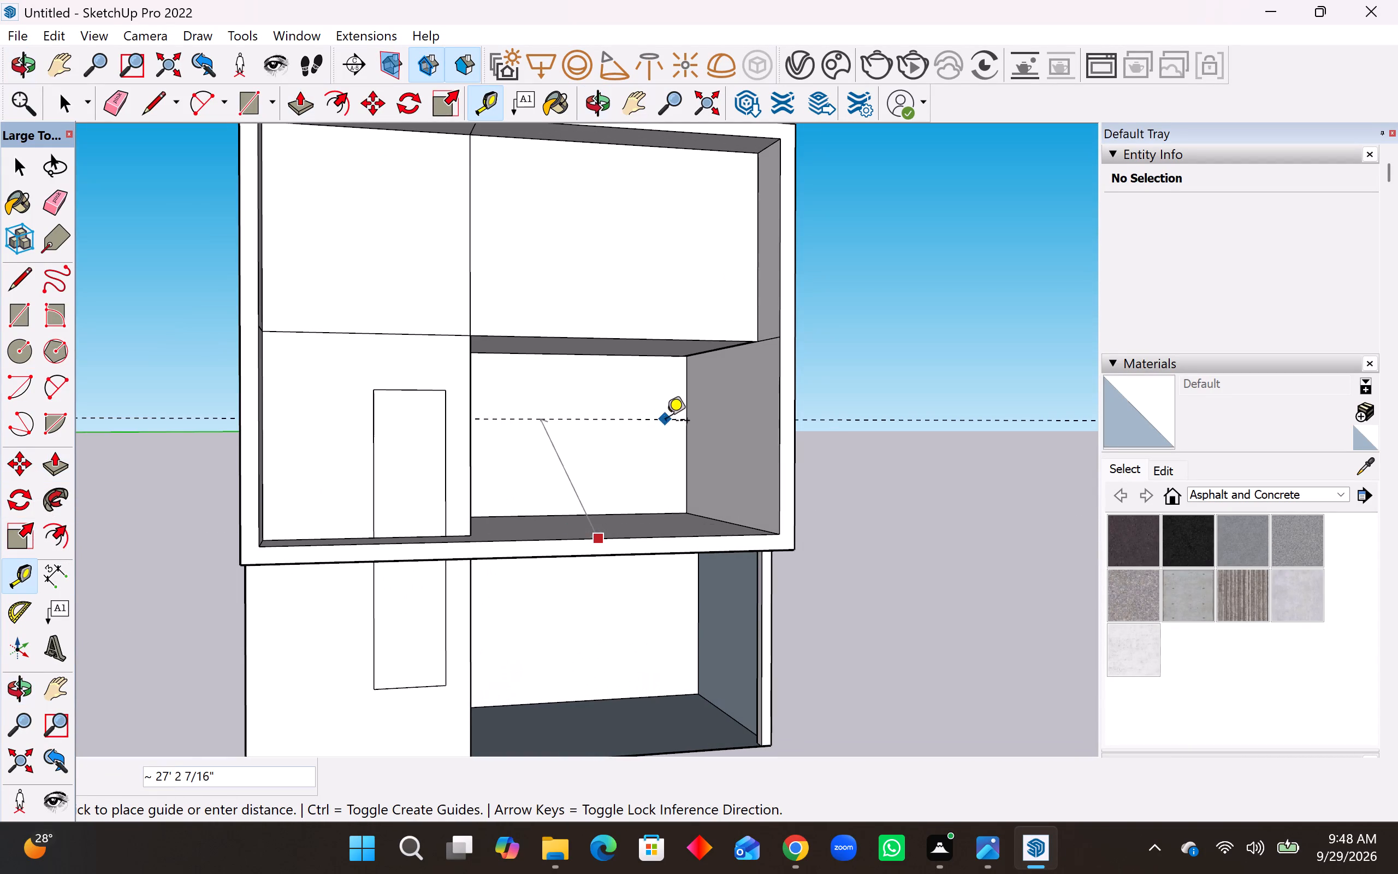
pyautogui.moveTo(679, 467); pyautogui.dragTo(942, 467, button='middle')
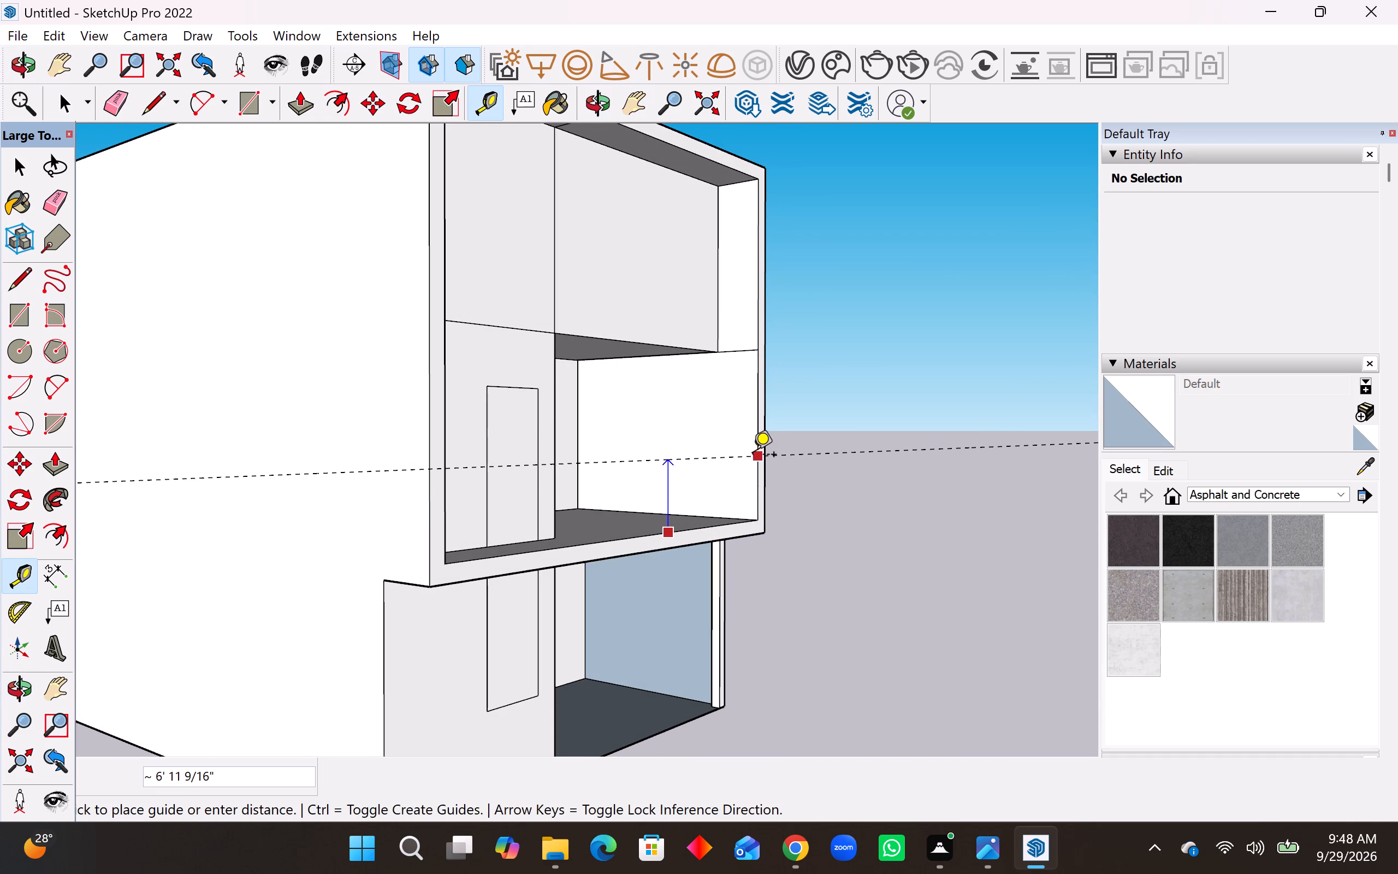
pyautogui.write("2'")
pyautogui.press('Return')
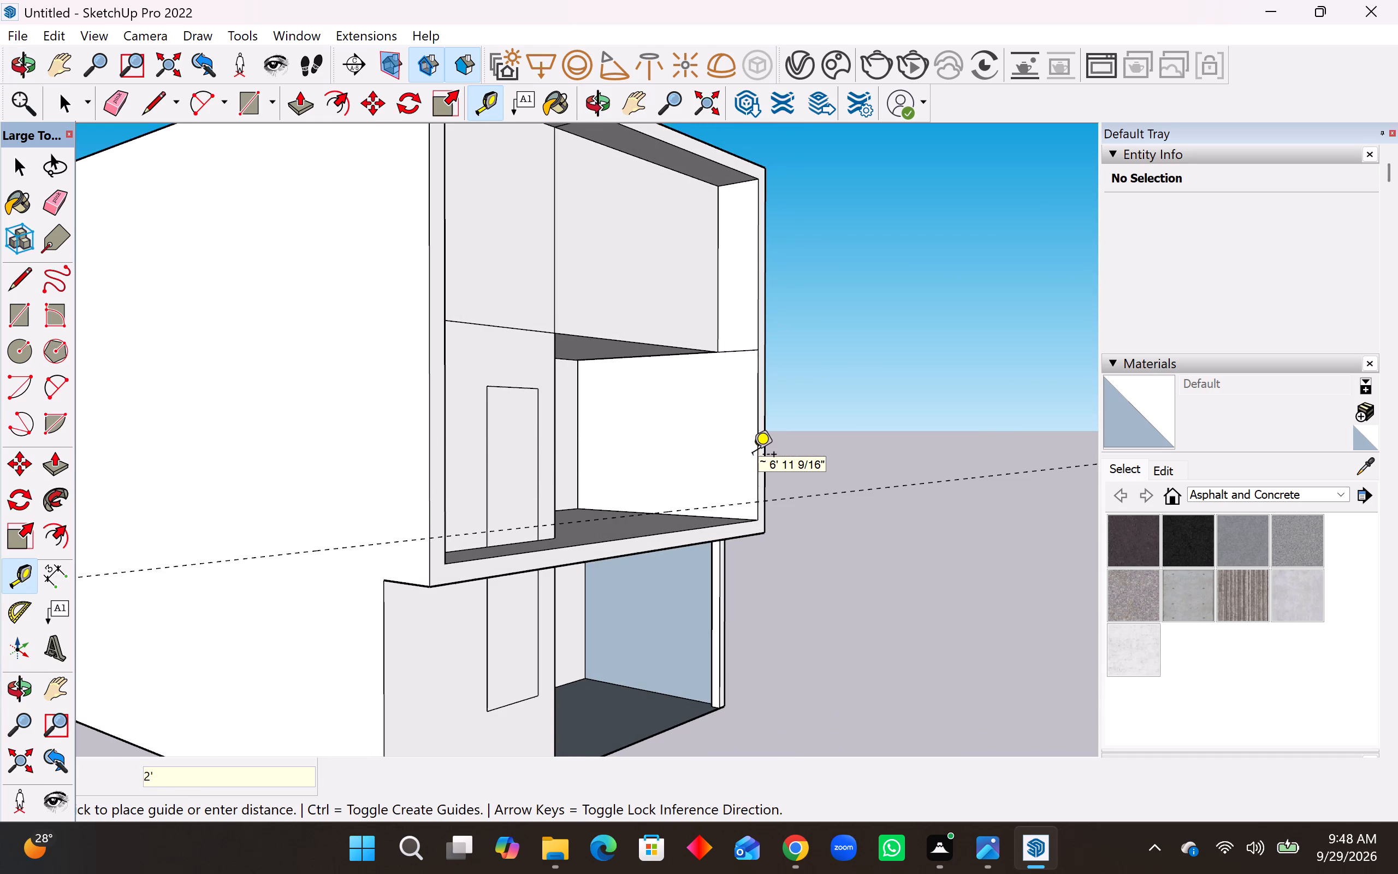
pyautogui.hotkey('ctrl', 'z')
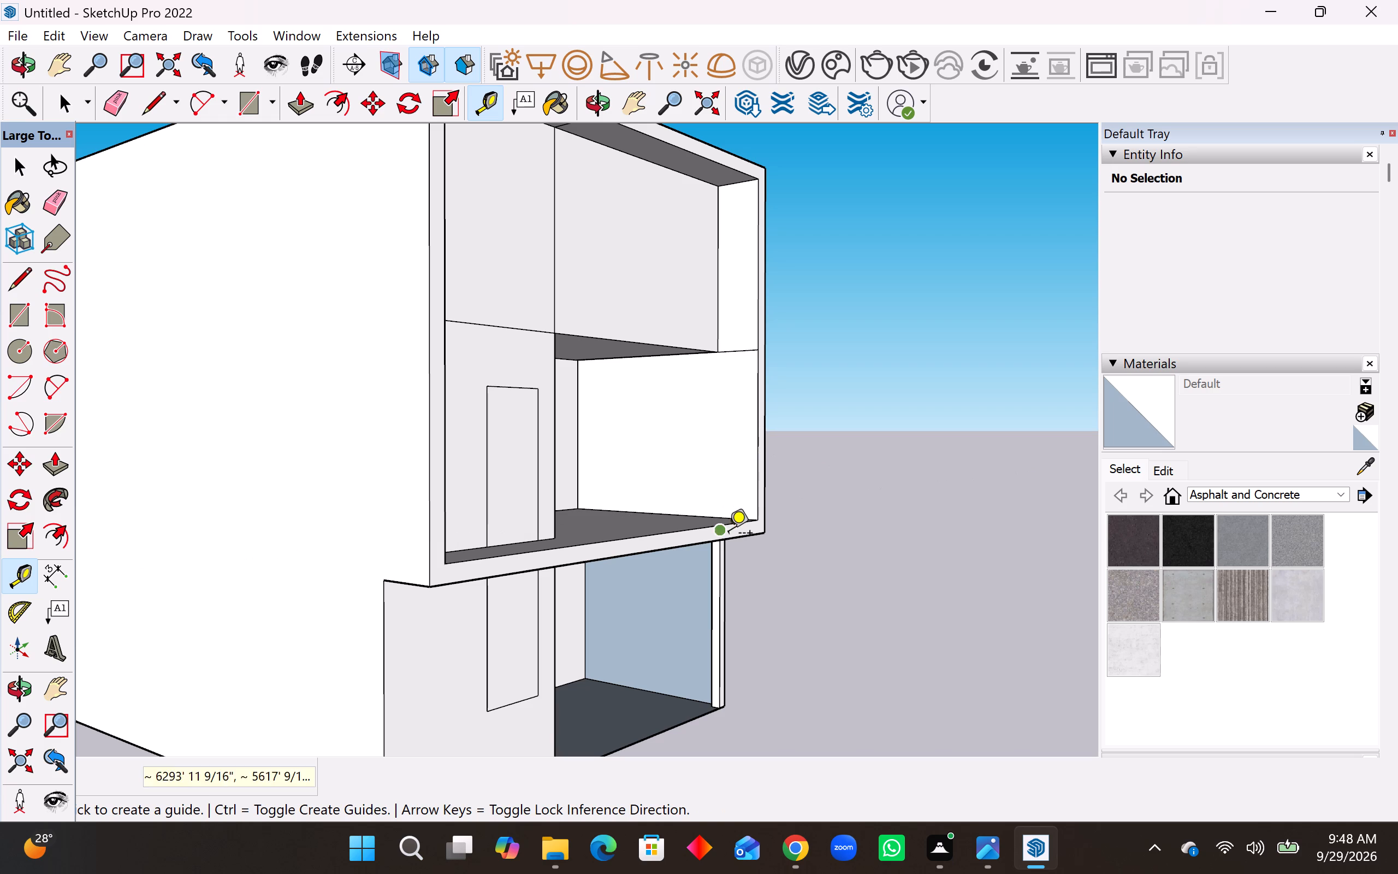
# Place a horizontal guide 6' above the bottom inner edge of the upper floors' front opening.
pyautogui.click(680, 535)
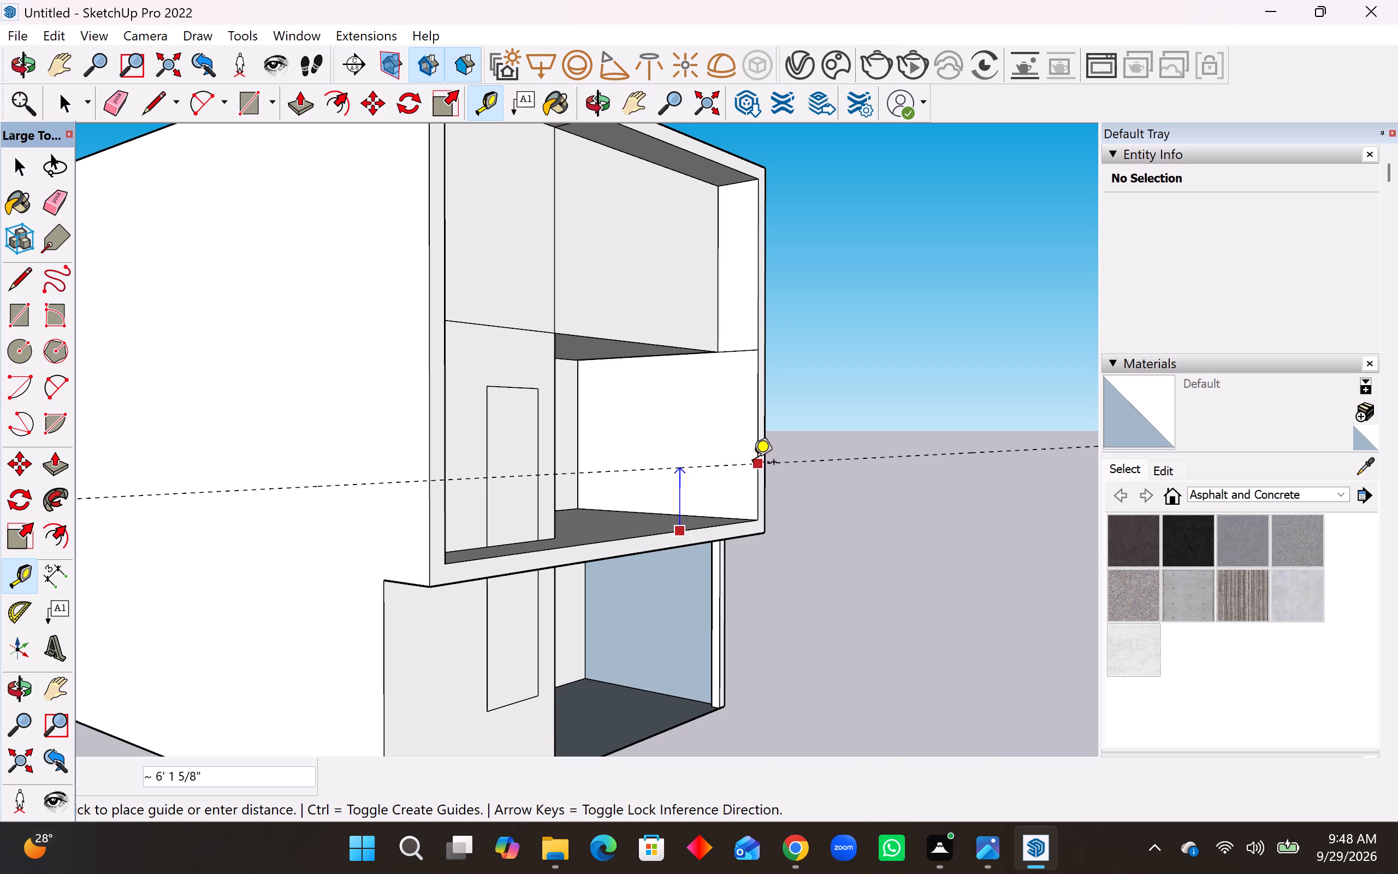
pyautogui.write("6'")
pyautogui.press('Return')
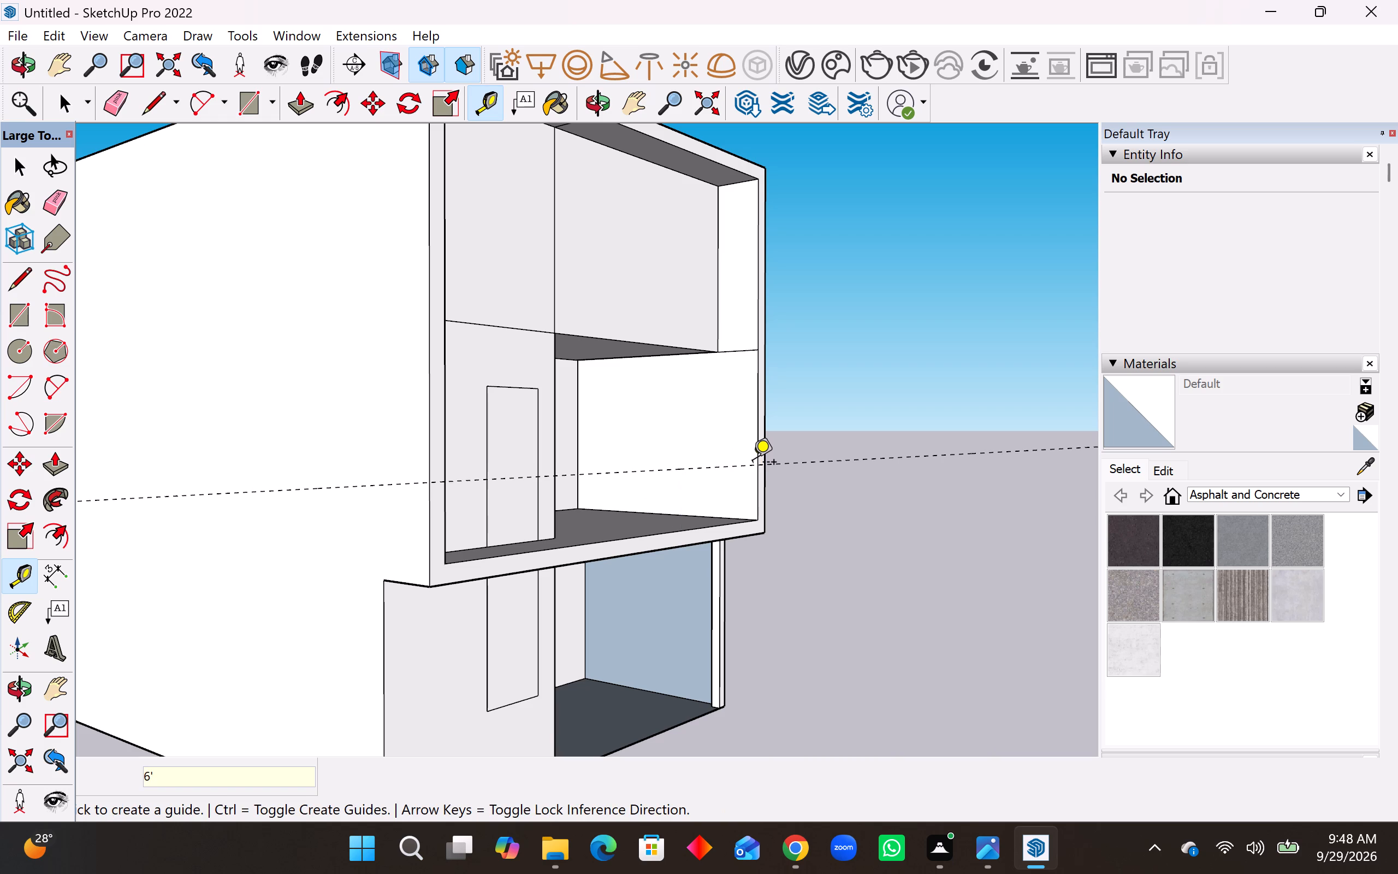
# Draw a 47' by 6' rectangle across the front opening, from its bottom inner corner up to the guide.
pyautogui.moveTo(785, 486); pyautogui.dragTo(686, 500, button='middle')
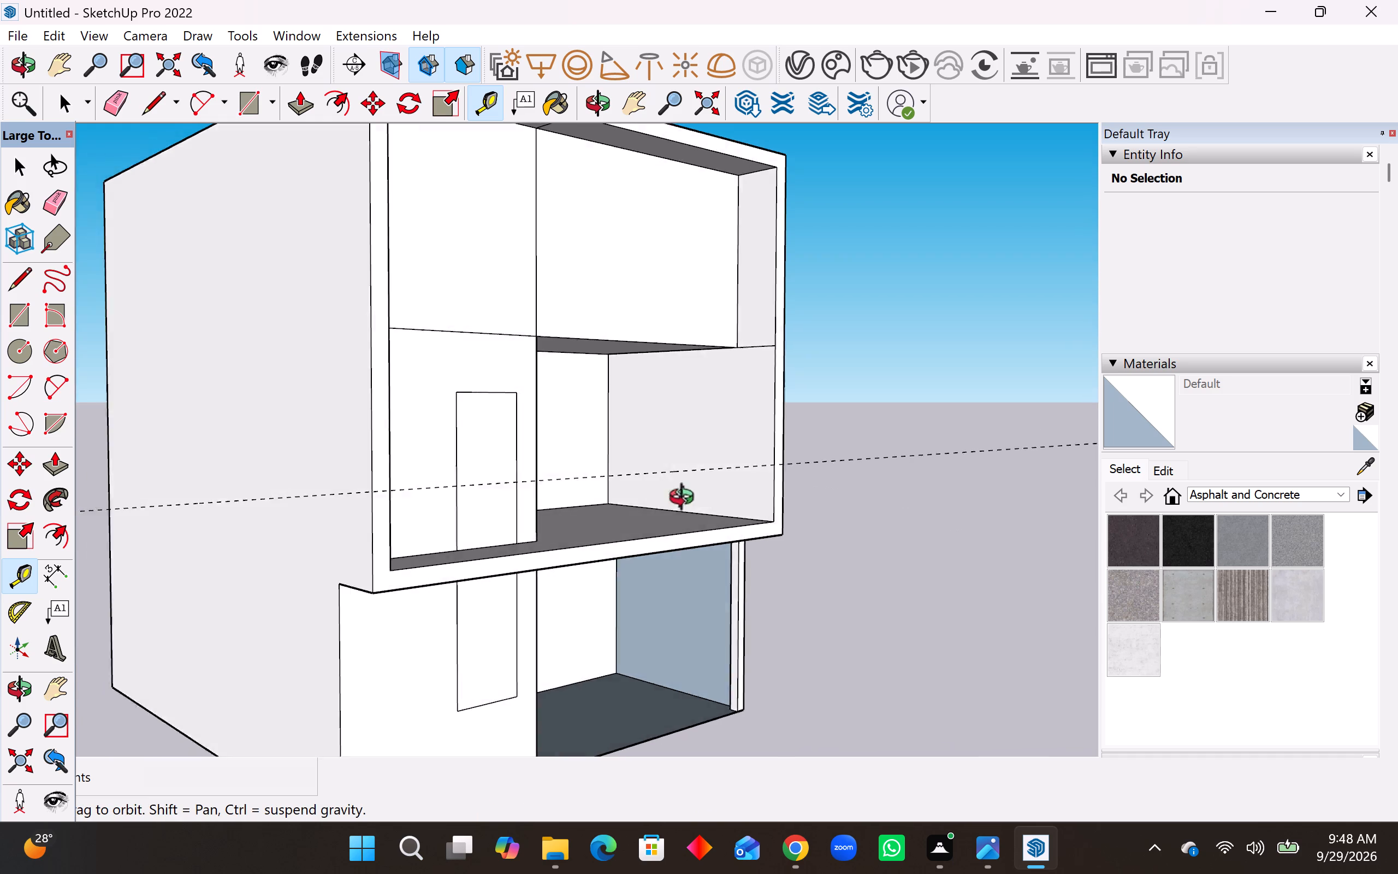
pyautogui.moveTo(686, 500); pyautogui.dragTo(463, 491, button='middle')
pyautogui.middleClick(463, 492)
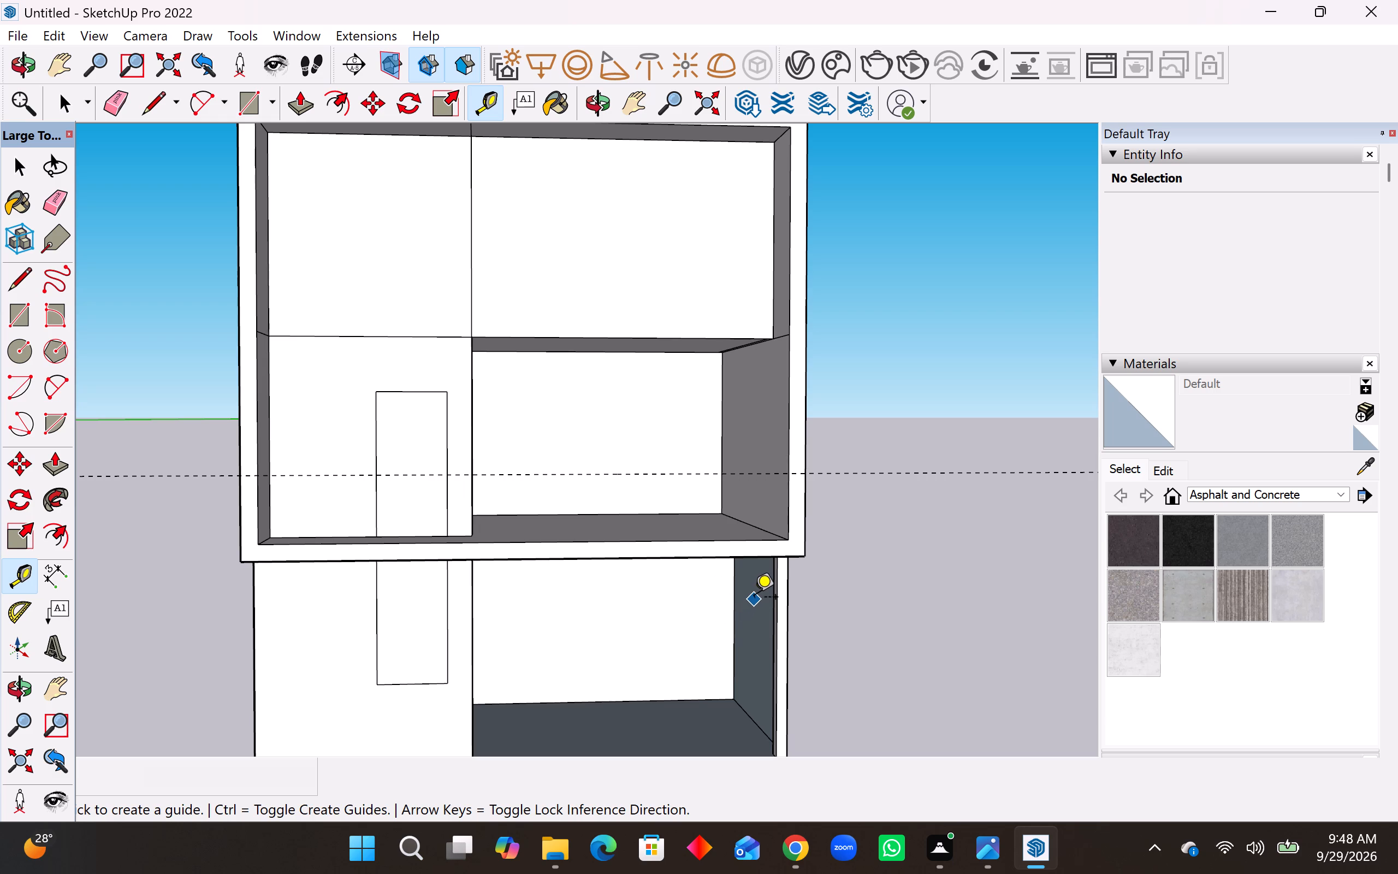
pyautogui.scroll(-4, 754, 598)
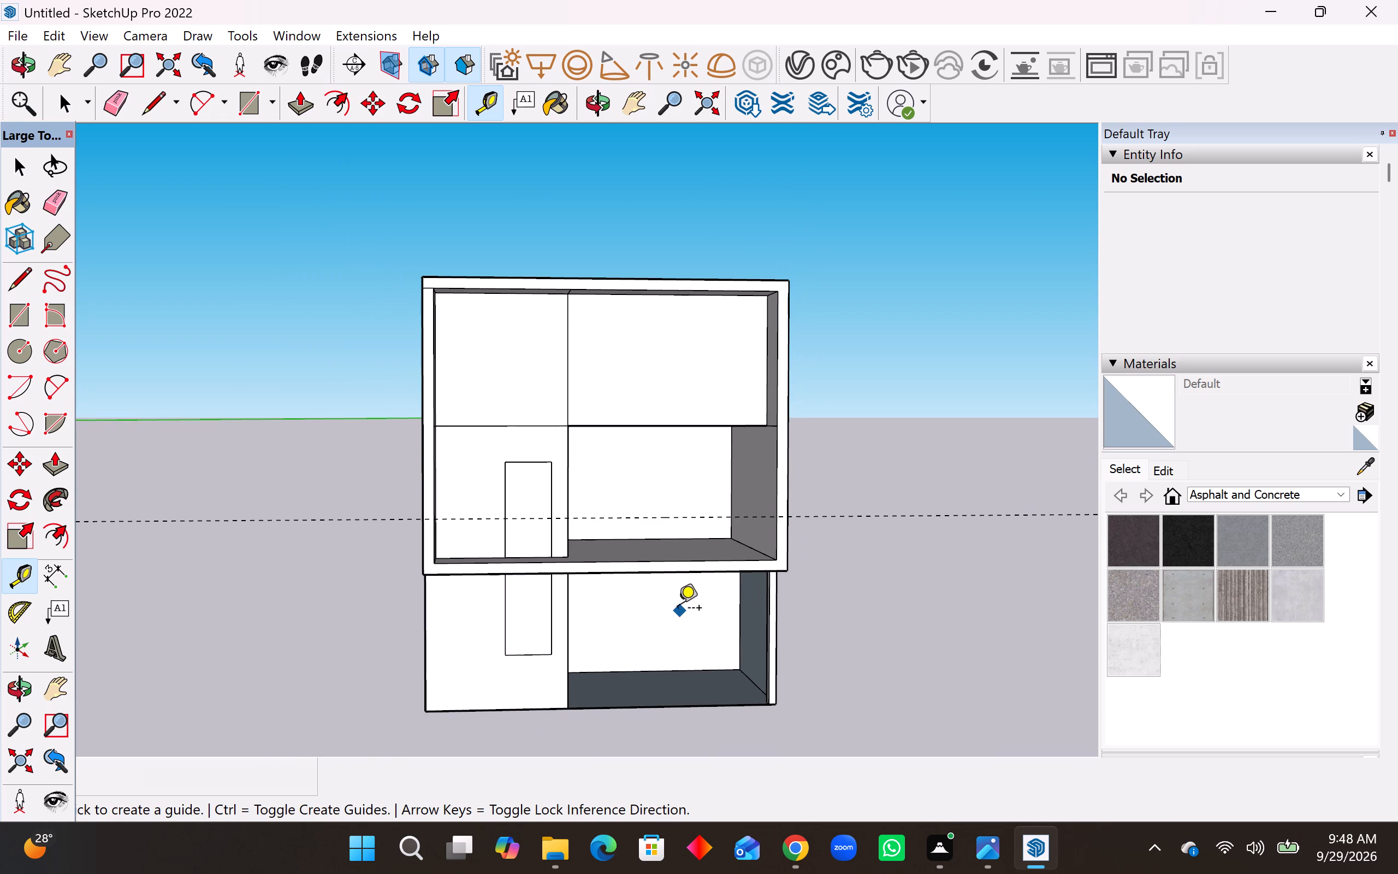
pyautogui.scroll(4, 677, 609)
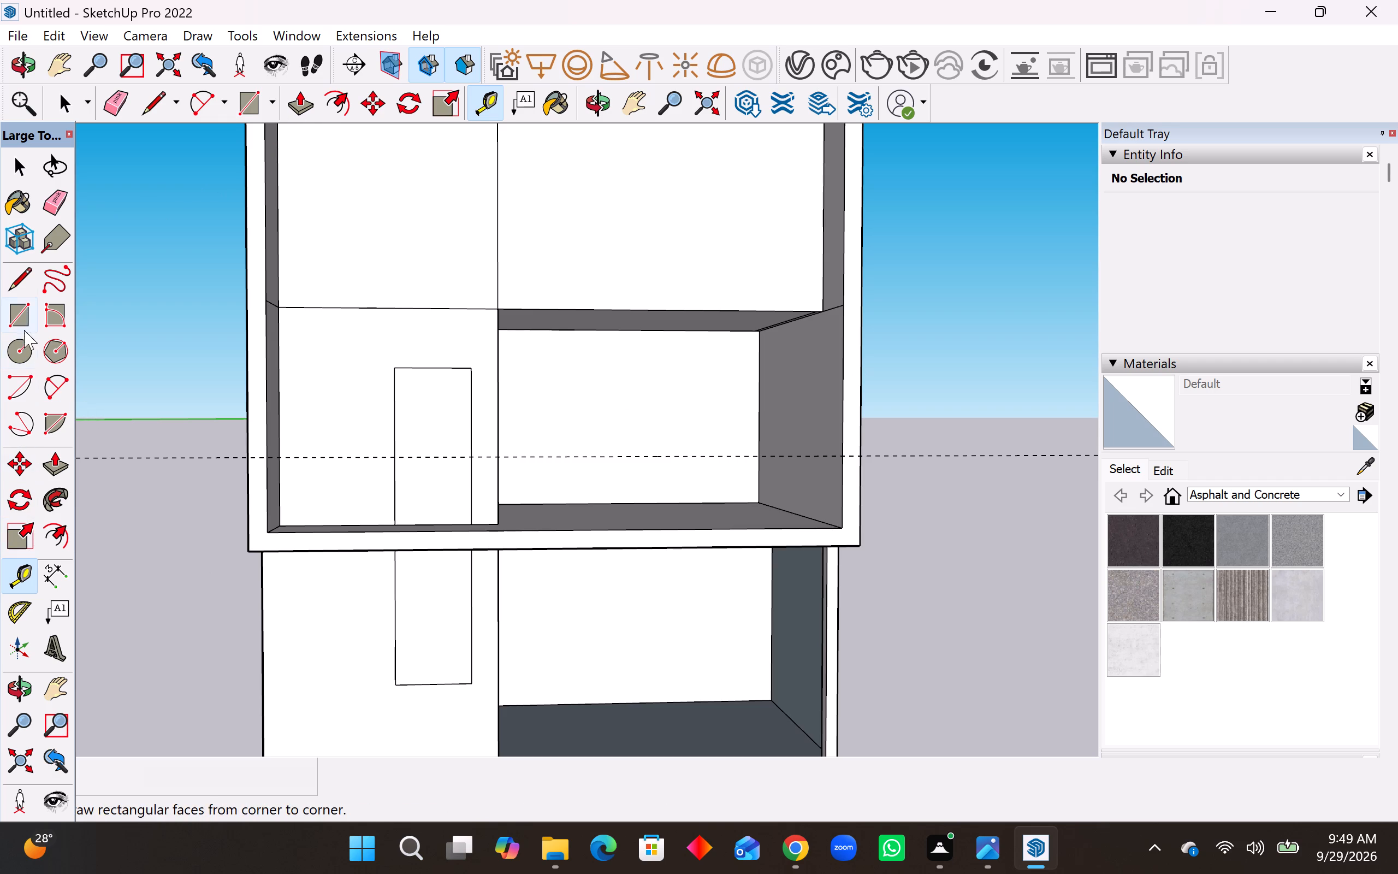
pyautogui.click(24, 311)
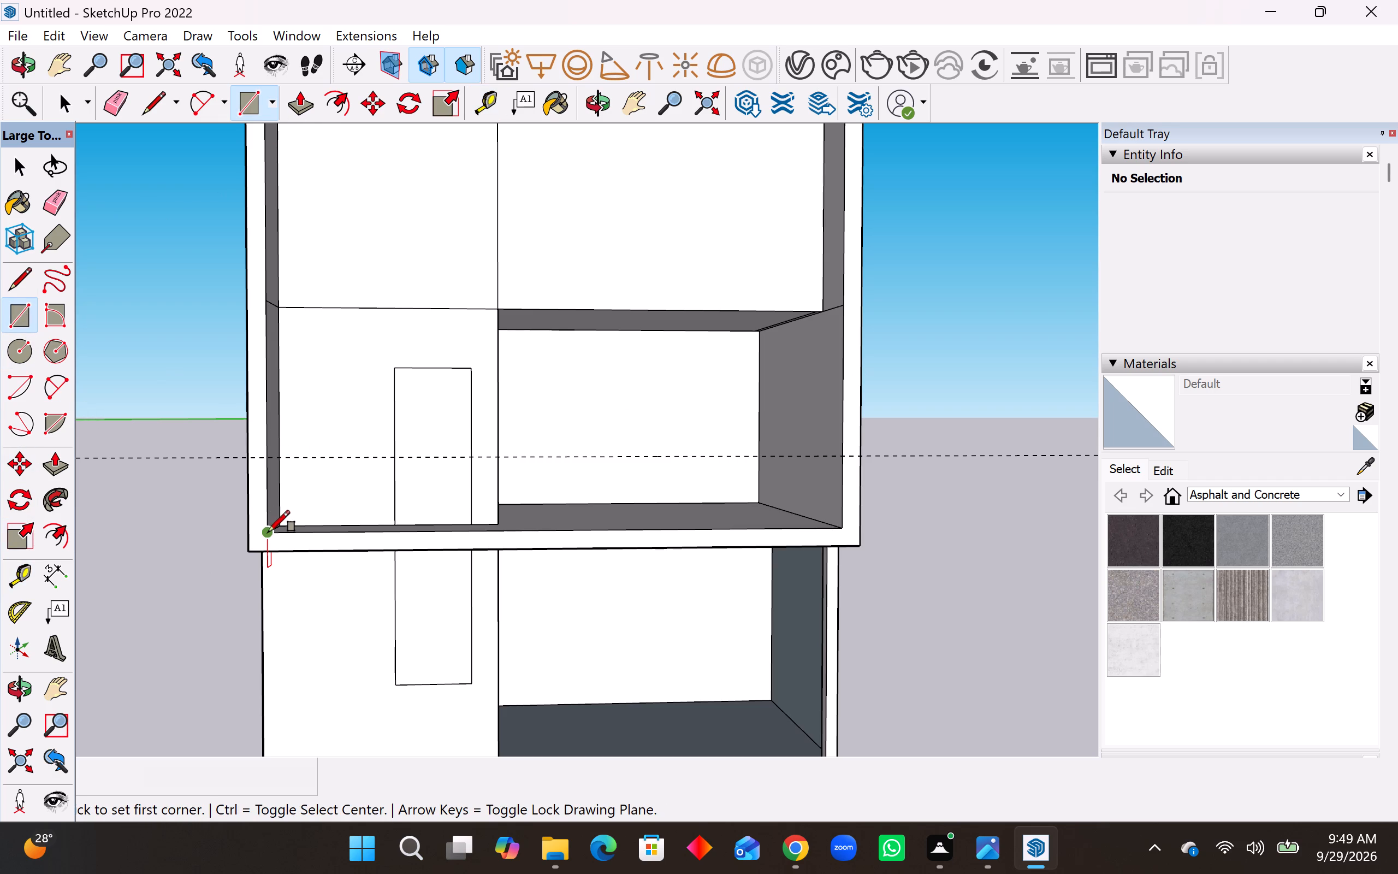
pyautogui.click(268, 532)
pyautogui.click(845, 456)
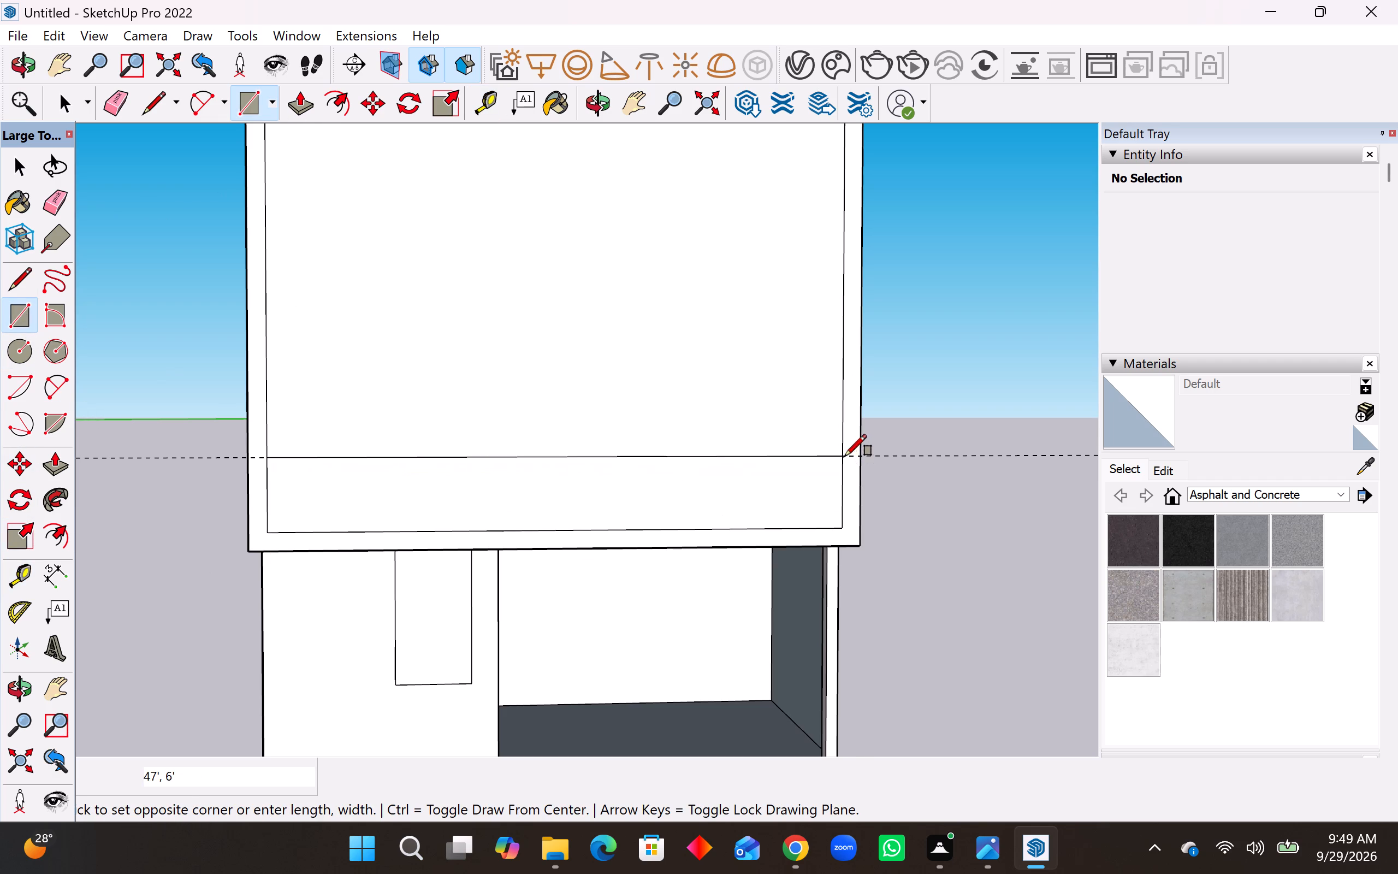
# Delete the faces above and below the 6' line in the front opening, keeping the horizontal edge.
pyautogui.scroll(-4, 898, 525)
pyautogui.press('space')
pyautogui.click(758, 394)
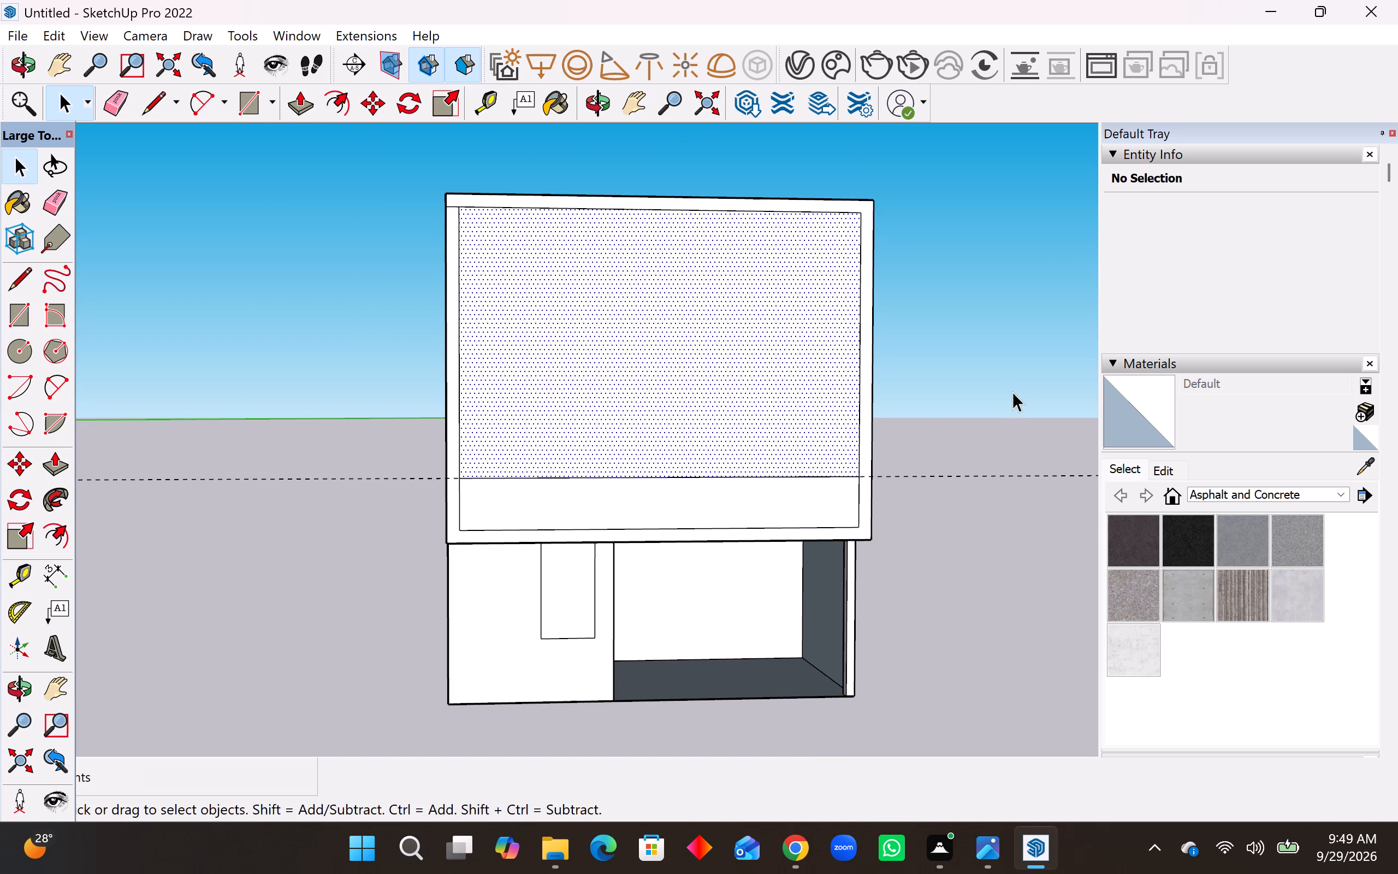
pyautogui.press('Delete')
pyautogui.click(703, 497)
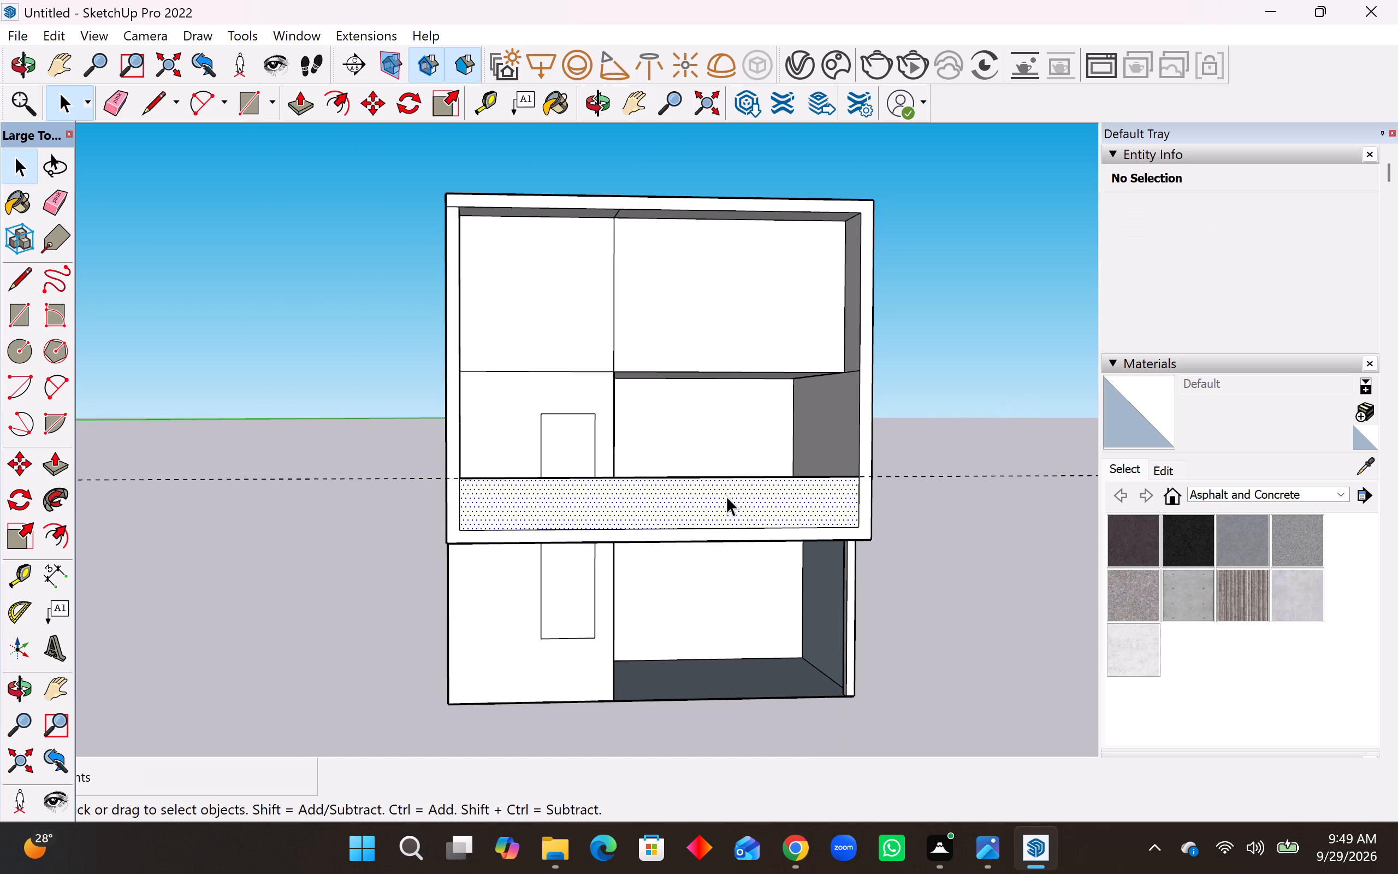
pyautogui.press('Delete')
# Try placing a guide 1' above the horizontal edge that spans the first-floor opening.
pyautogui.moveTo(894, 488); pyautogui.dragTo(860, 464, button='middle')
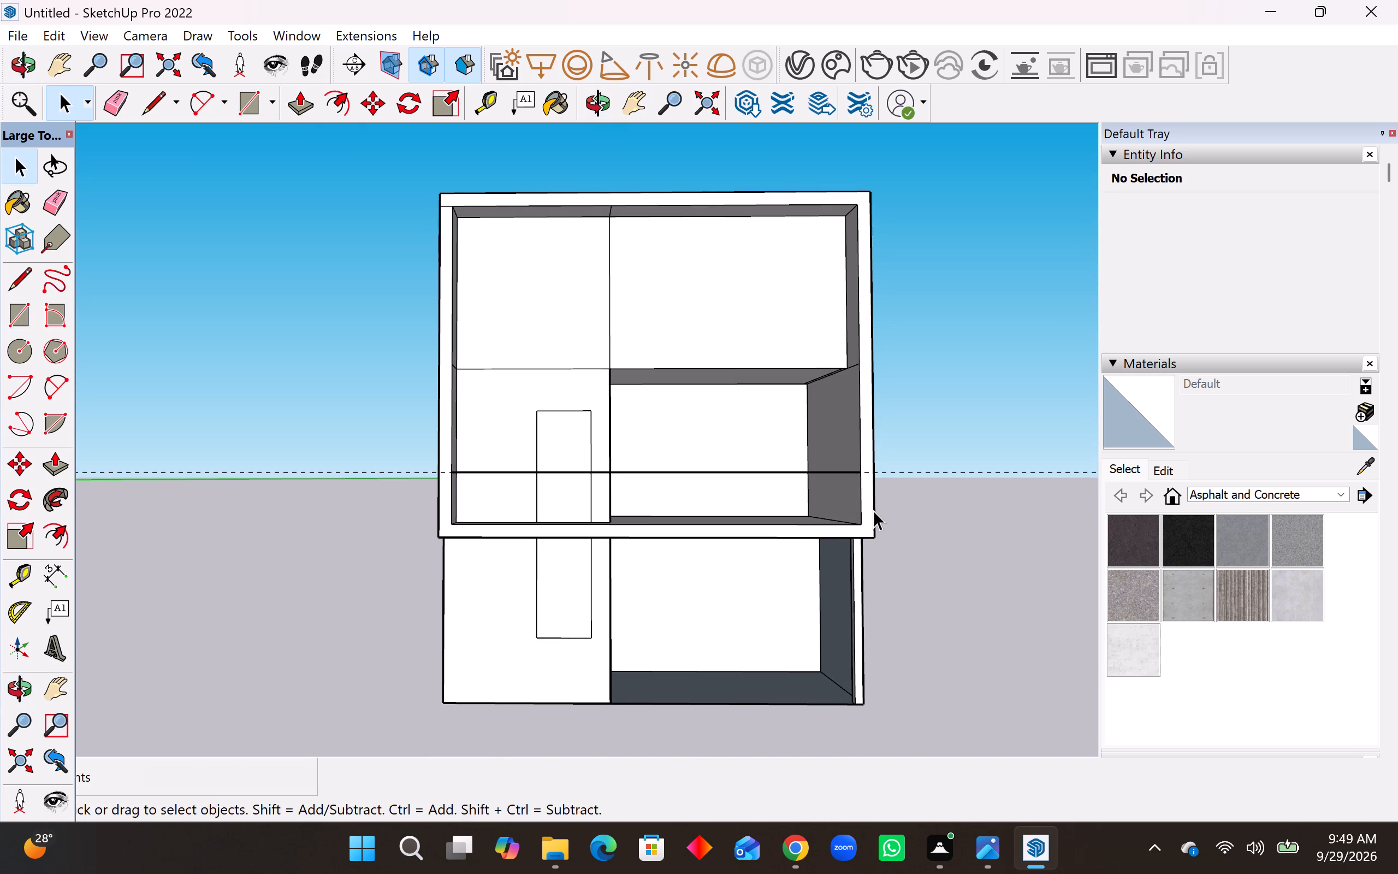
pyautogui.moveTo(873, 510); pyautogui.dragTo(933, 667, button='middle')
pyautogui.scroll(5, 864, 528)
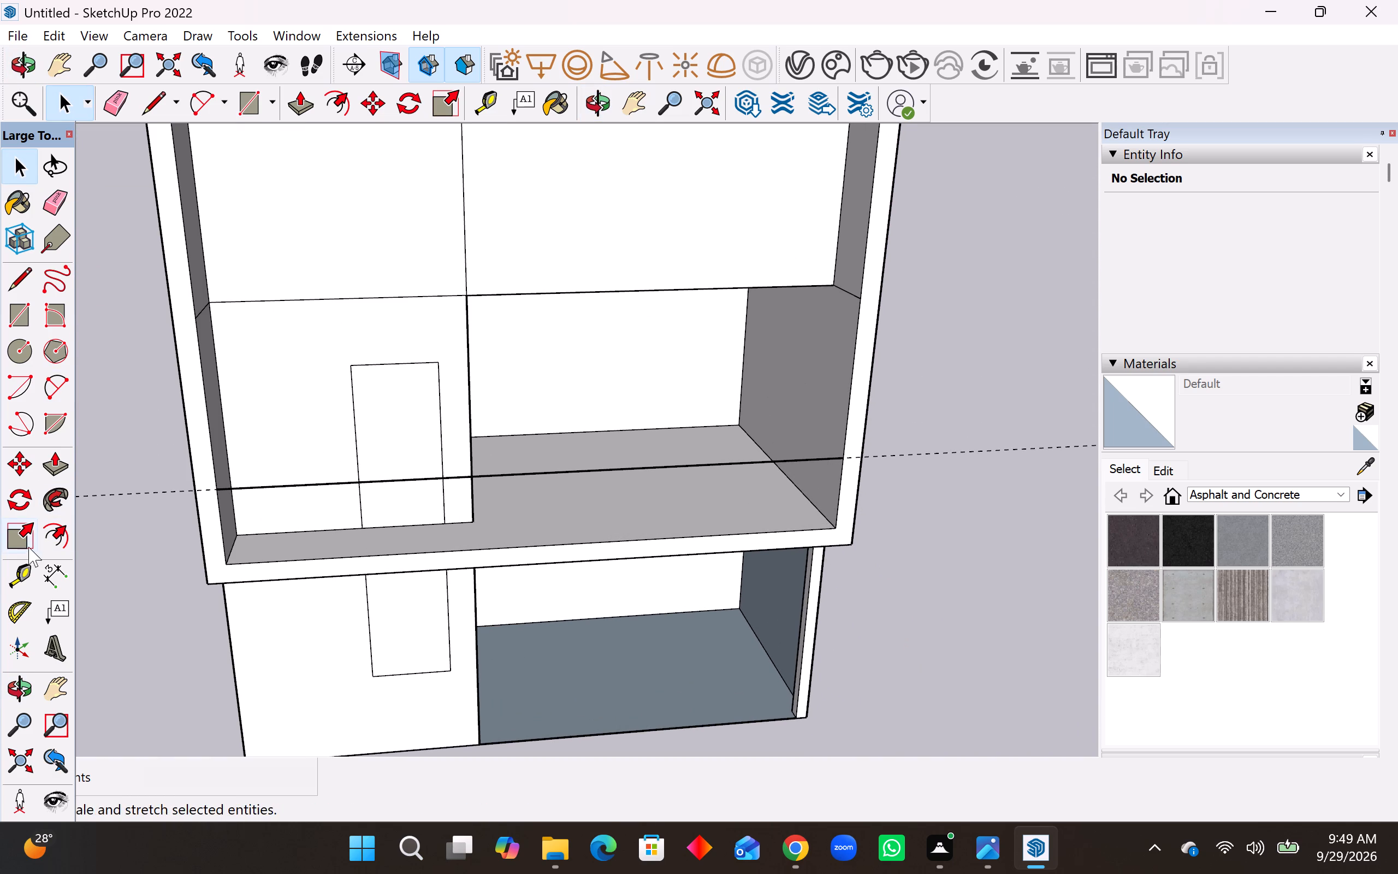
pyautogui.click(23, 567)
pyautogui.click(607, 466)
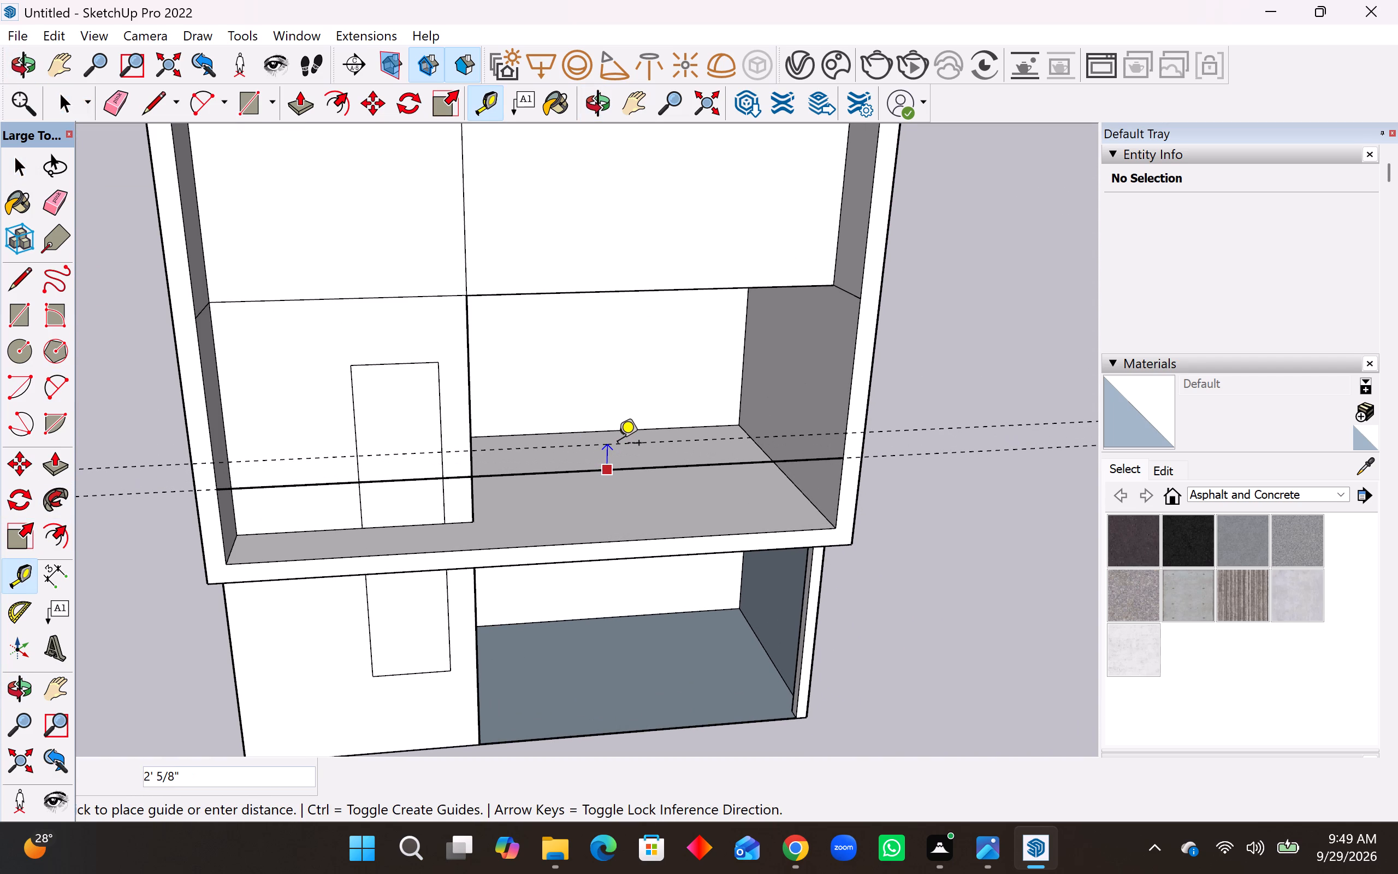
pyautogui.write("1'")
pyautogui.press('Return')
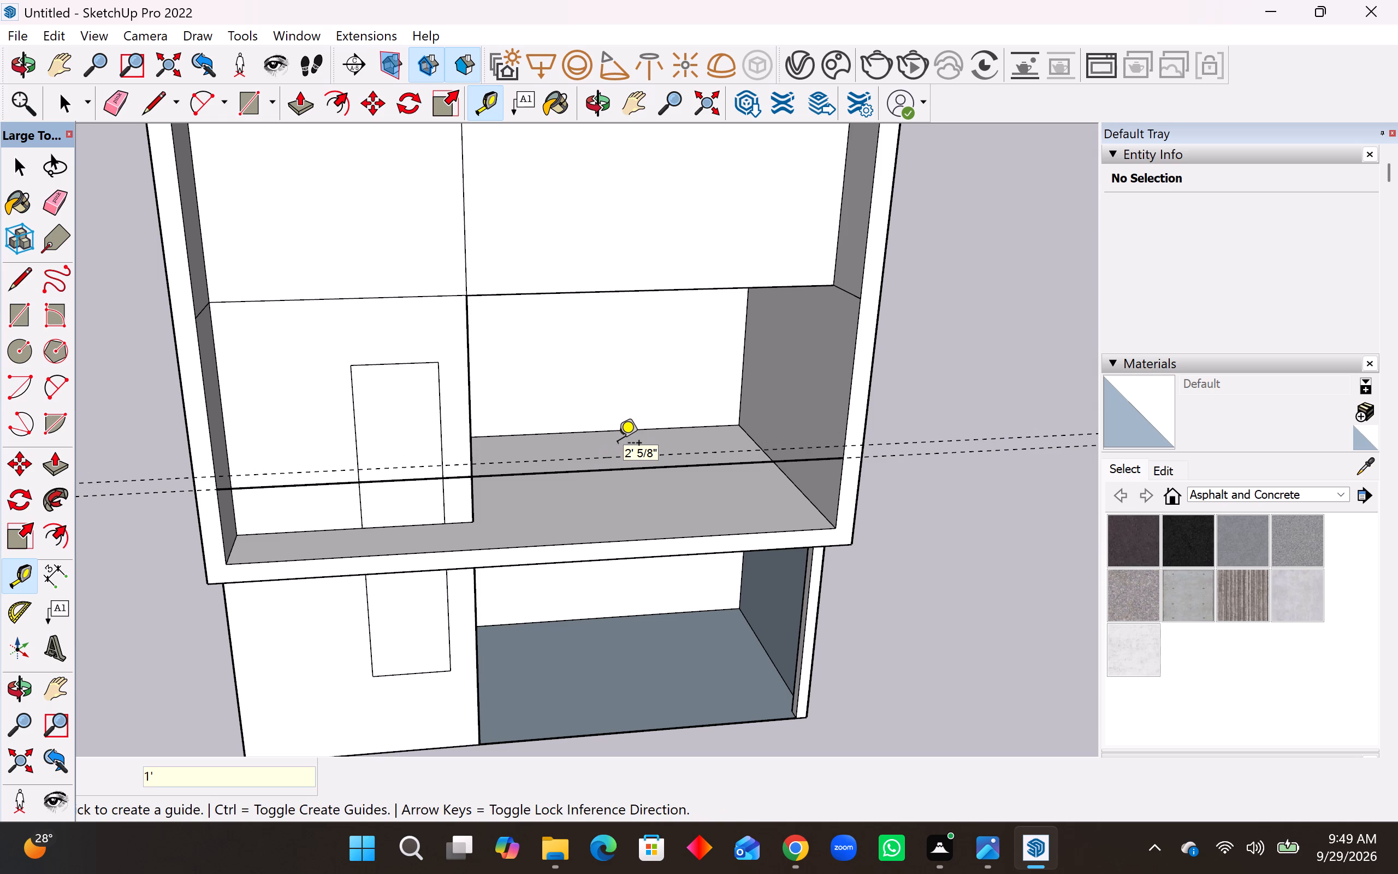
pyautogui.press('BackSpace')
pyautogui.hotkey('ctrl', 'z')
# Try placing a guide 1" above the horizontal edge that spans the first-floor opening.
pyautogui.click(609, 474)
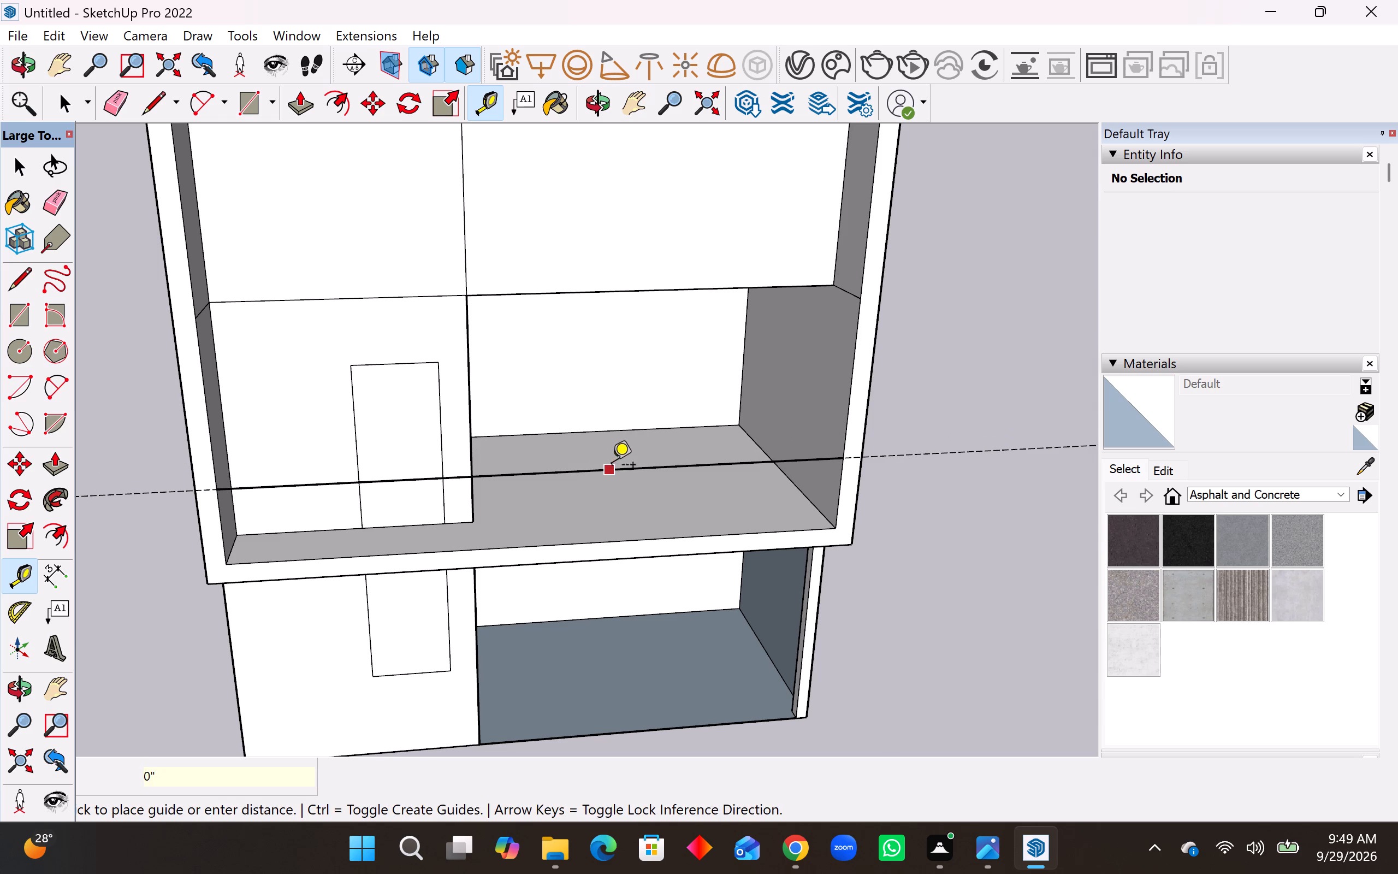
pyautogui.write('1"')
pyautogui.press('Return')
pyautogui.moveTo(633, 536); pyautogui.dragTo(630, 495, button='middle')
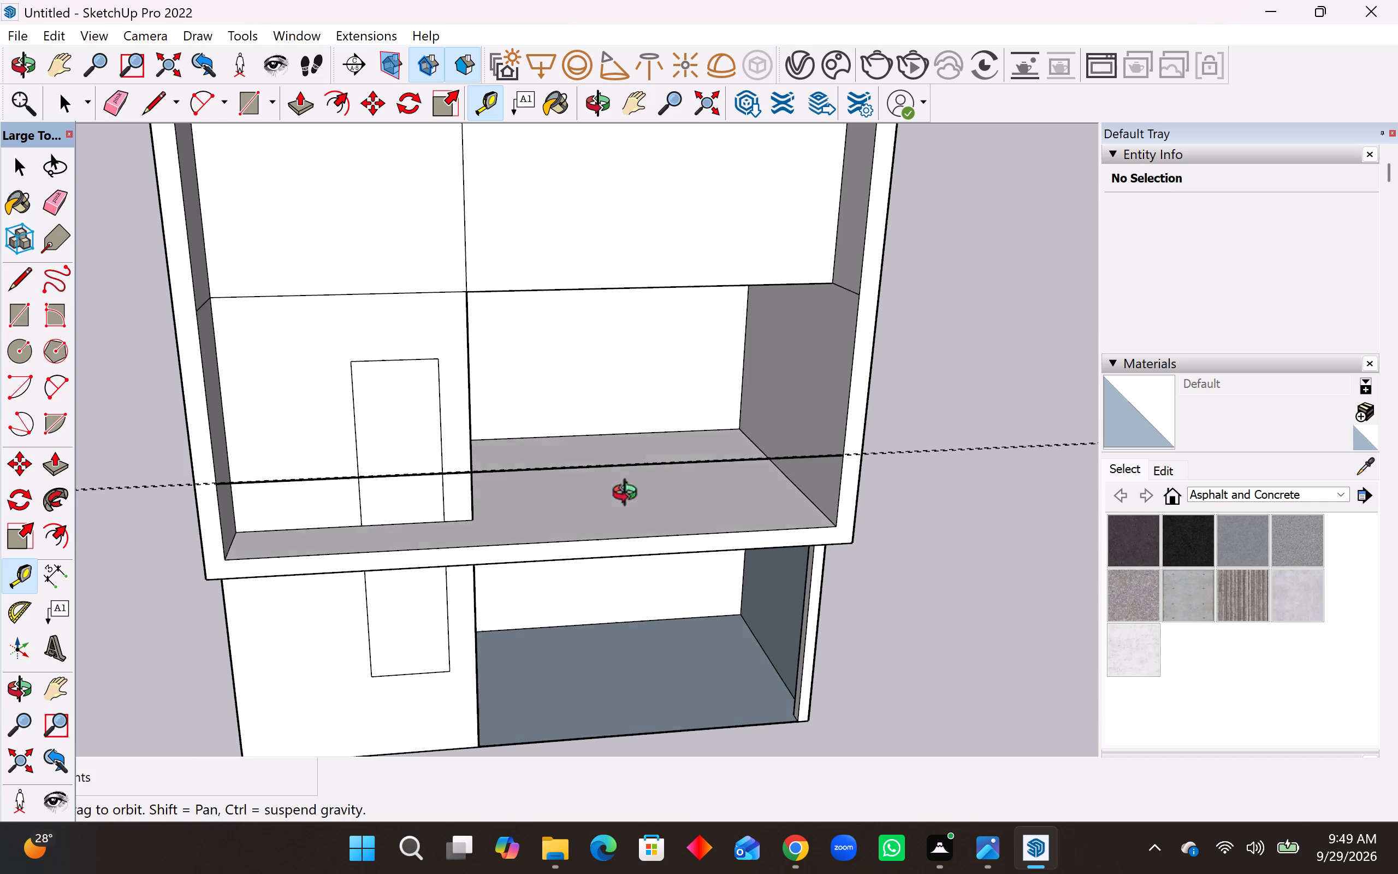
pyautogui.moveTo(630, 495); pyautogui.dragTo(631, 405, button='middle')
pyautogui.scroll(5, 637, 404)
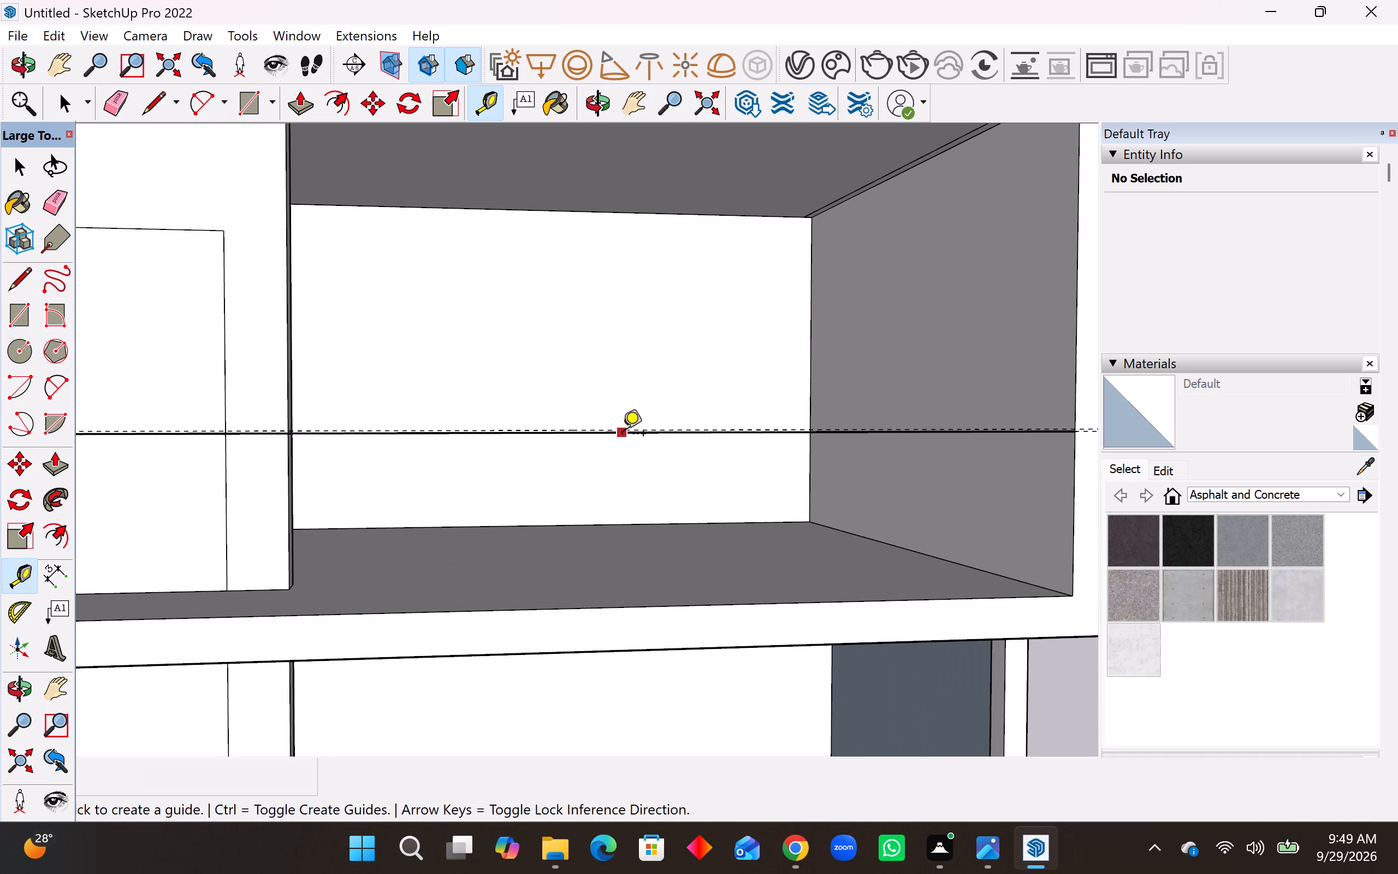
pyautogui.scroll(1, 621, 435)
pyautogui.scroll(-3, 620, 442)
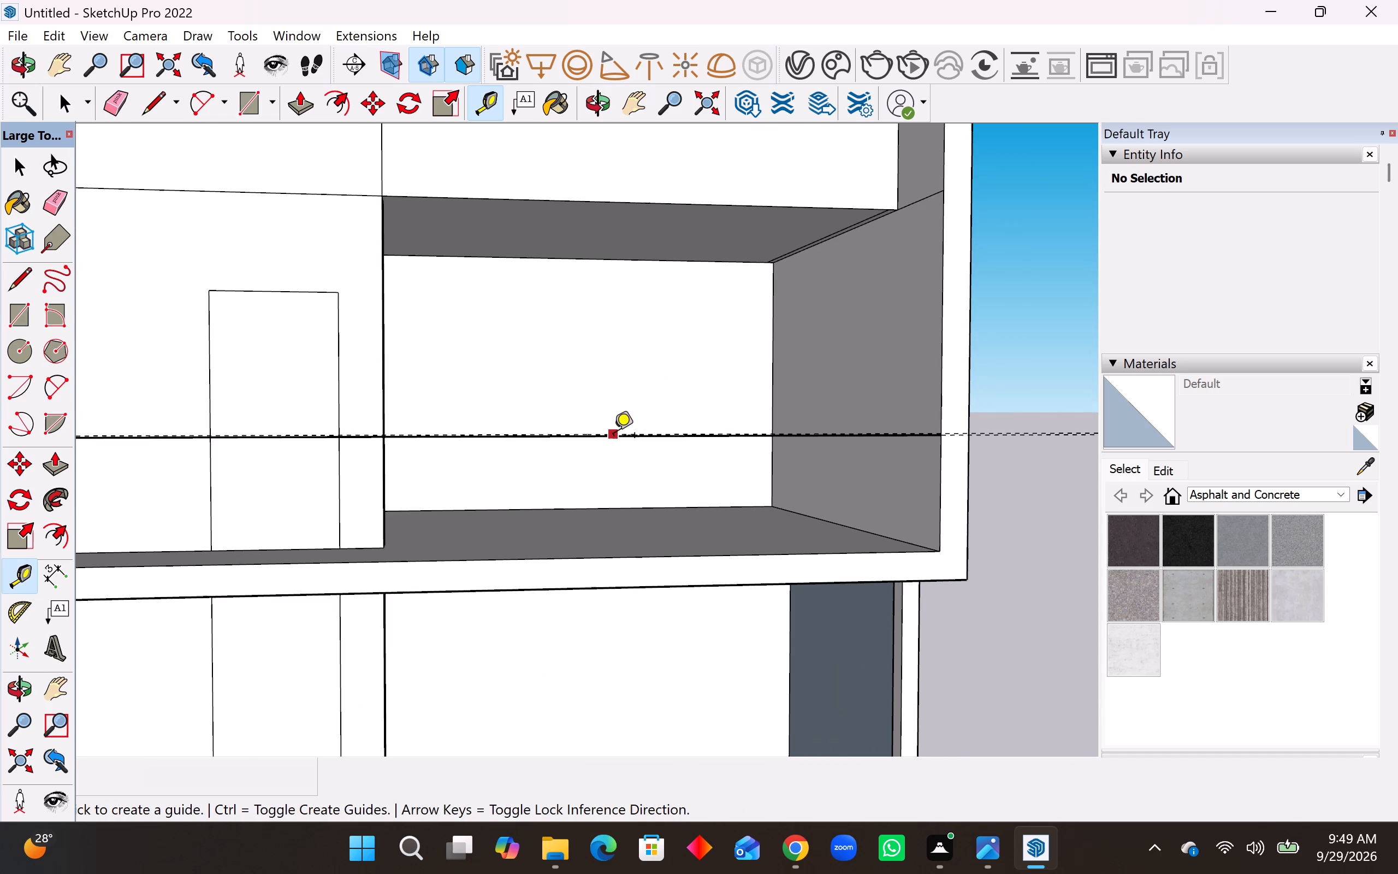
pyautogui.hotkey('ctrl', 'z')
# Place a guide 2" above the horizontal edge spanning the first-floor opening.
pyautogui.click(612, 439)
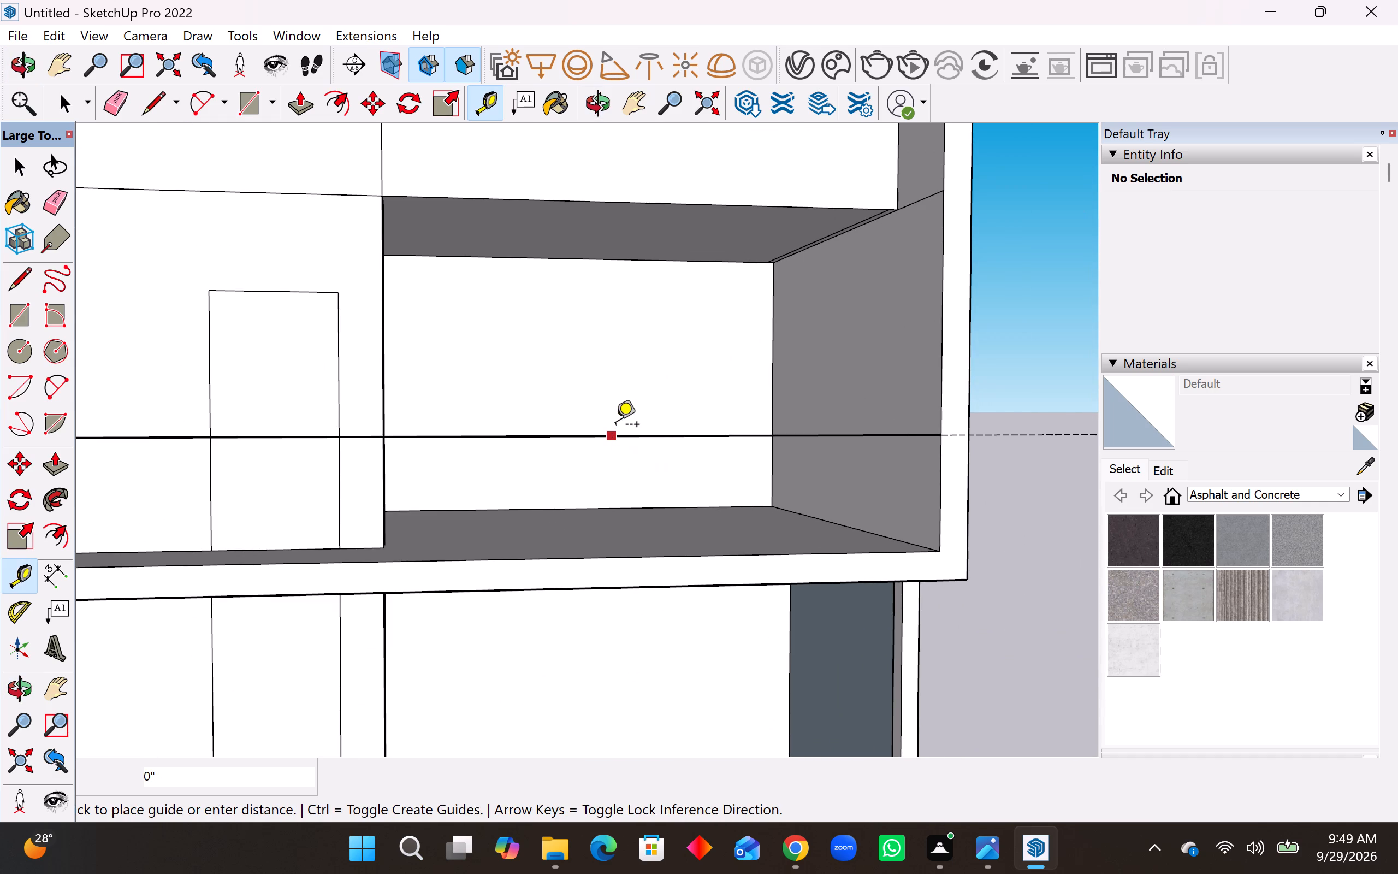
pyautogui.press('2')
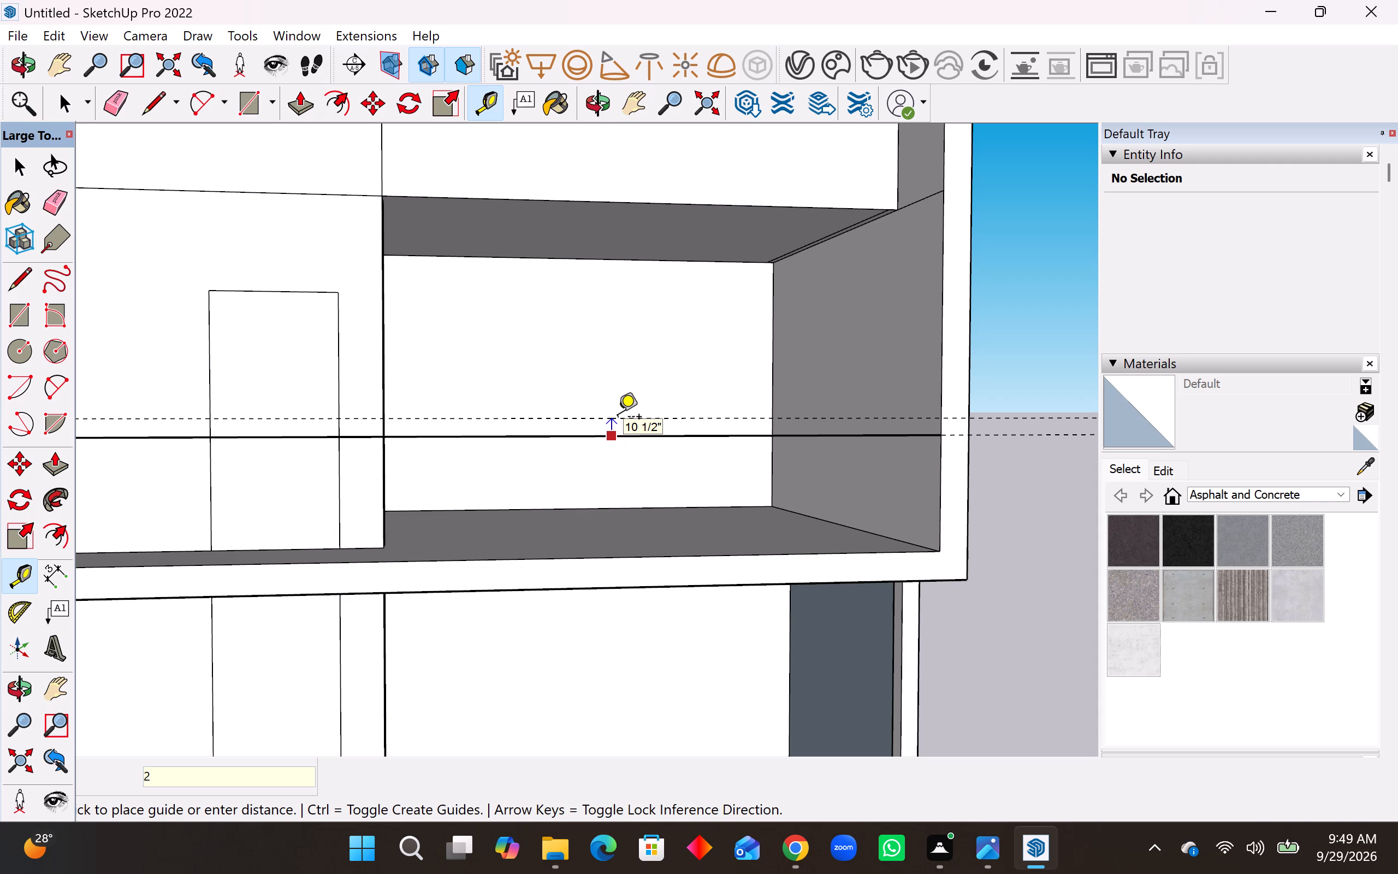
pyautogui.hotkey('shift', '"')
pyautogui.press('Return')
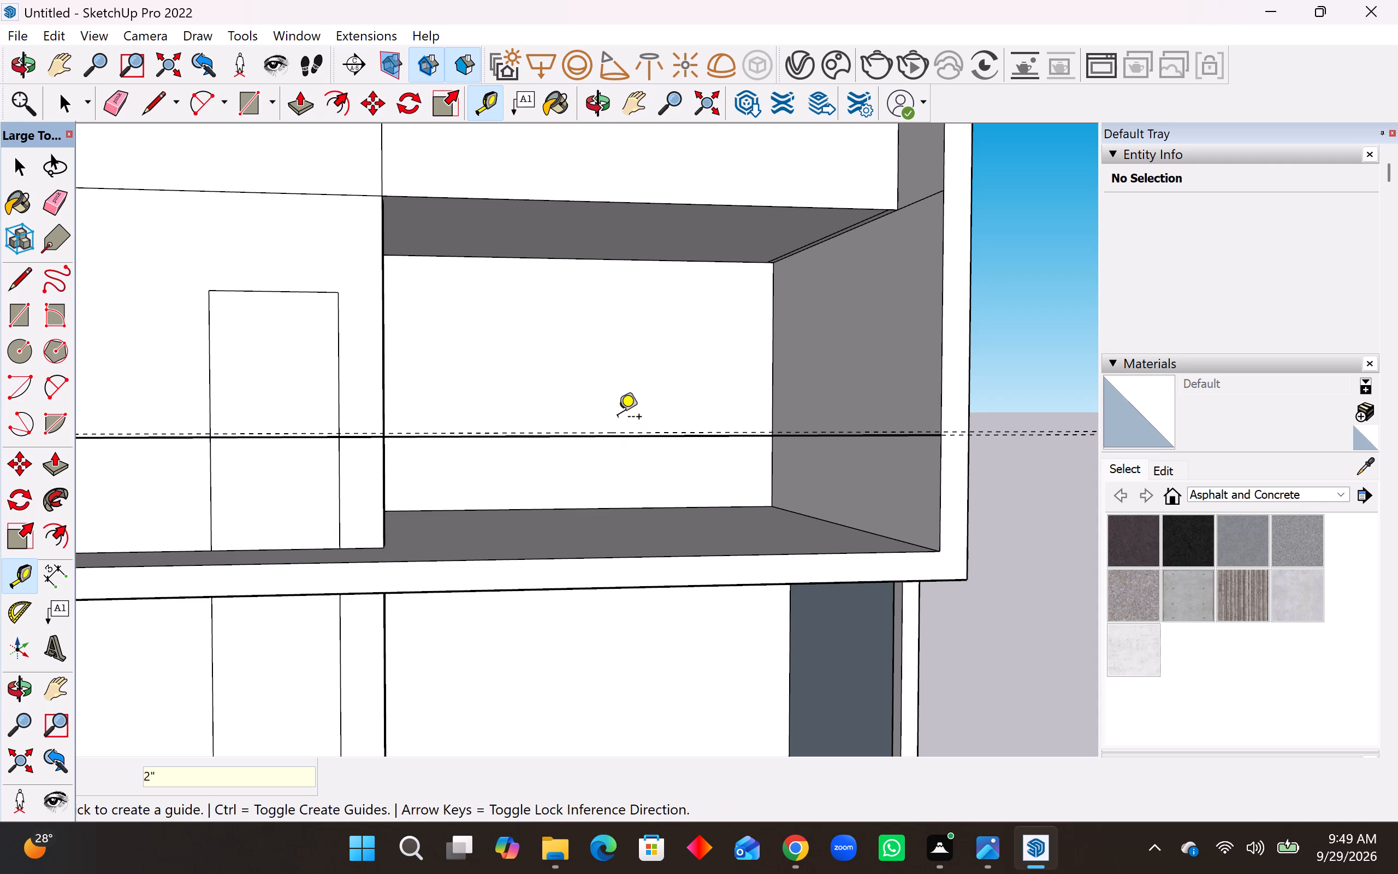
# Draw a 47' line along the upper guide from one inner side of the first-floor opening to the other.
pyautogui.moveTo(636, 430); pyautogui.dragTo(613, 488, button='middle')
pyautogui.scroll(-4, 797, 469)
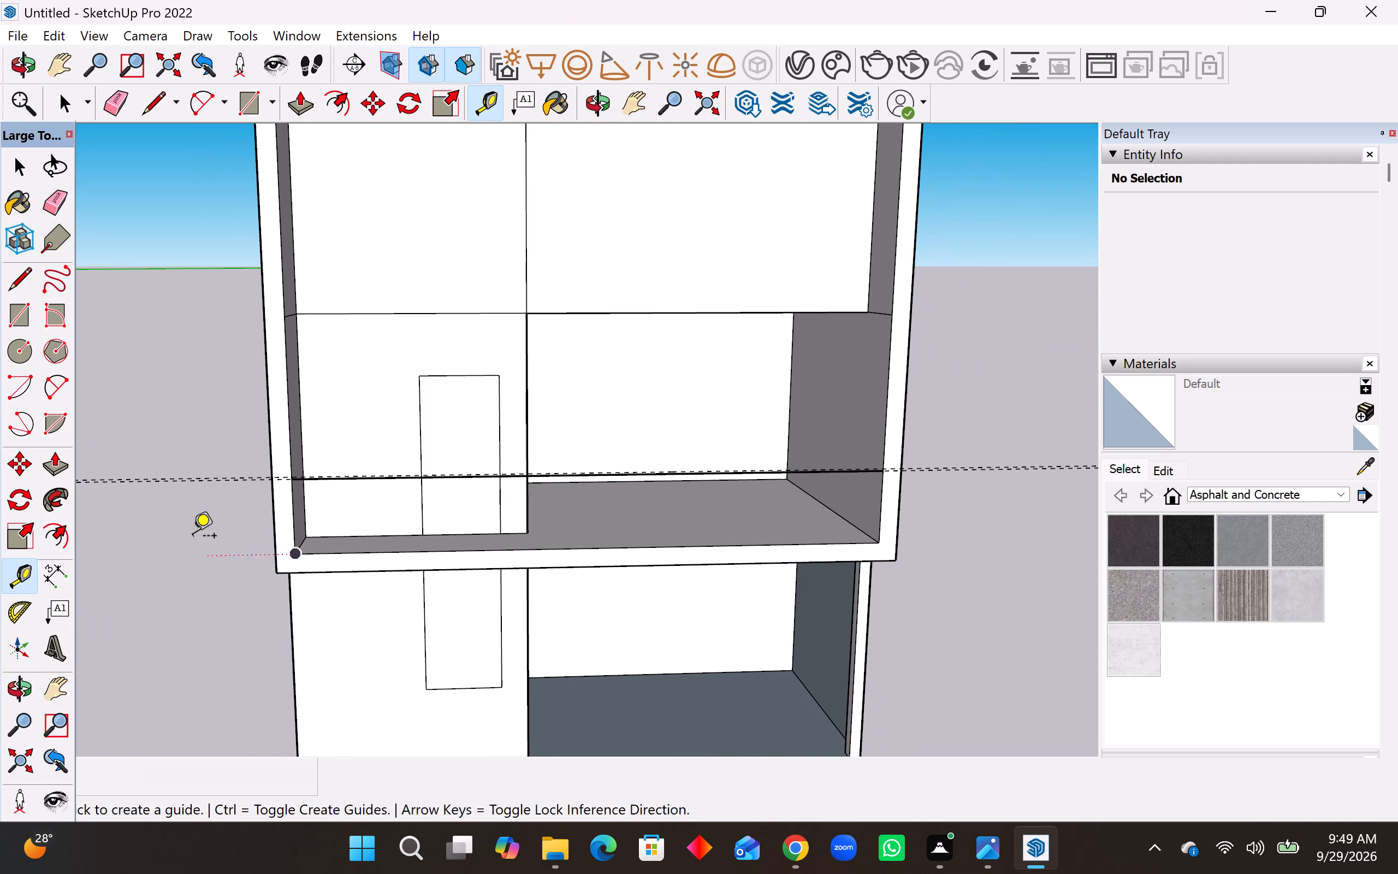
pyautogui.click(26, 284)
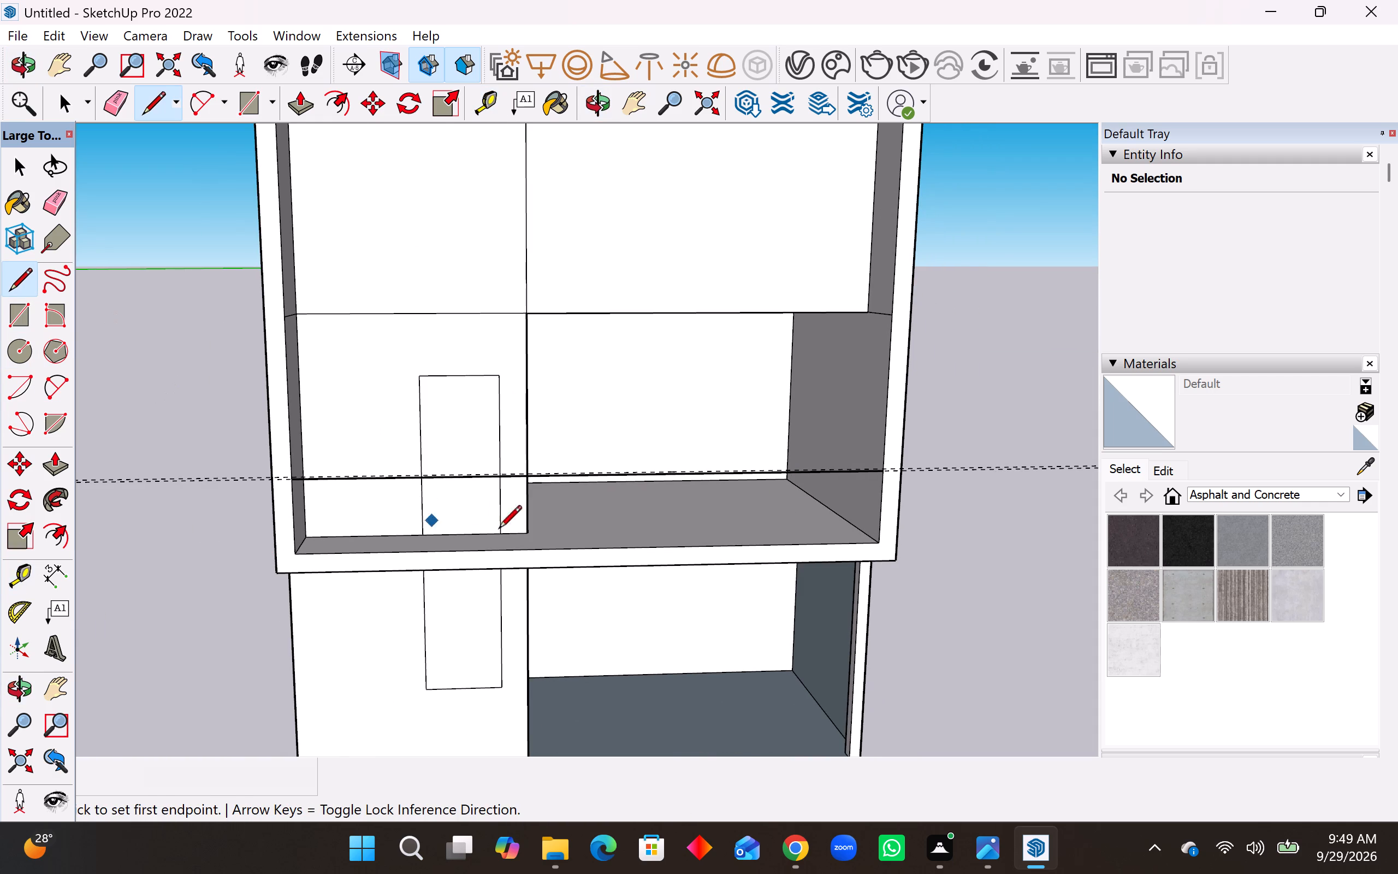
pyautogui.scroll(6, 329, 487)
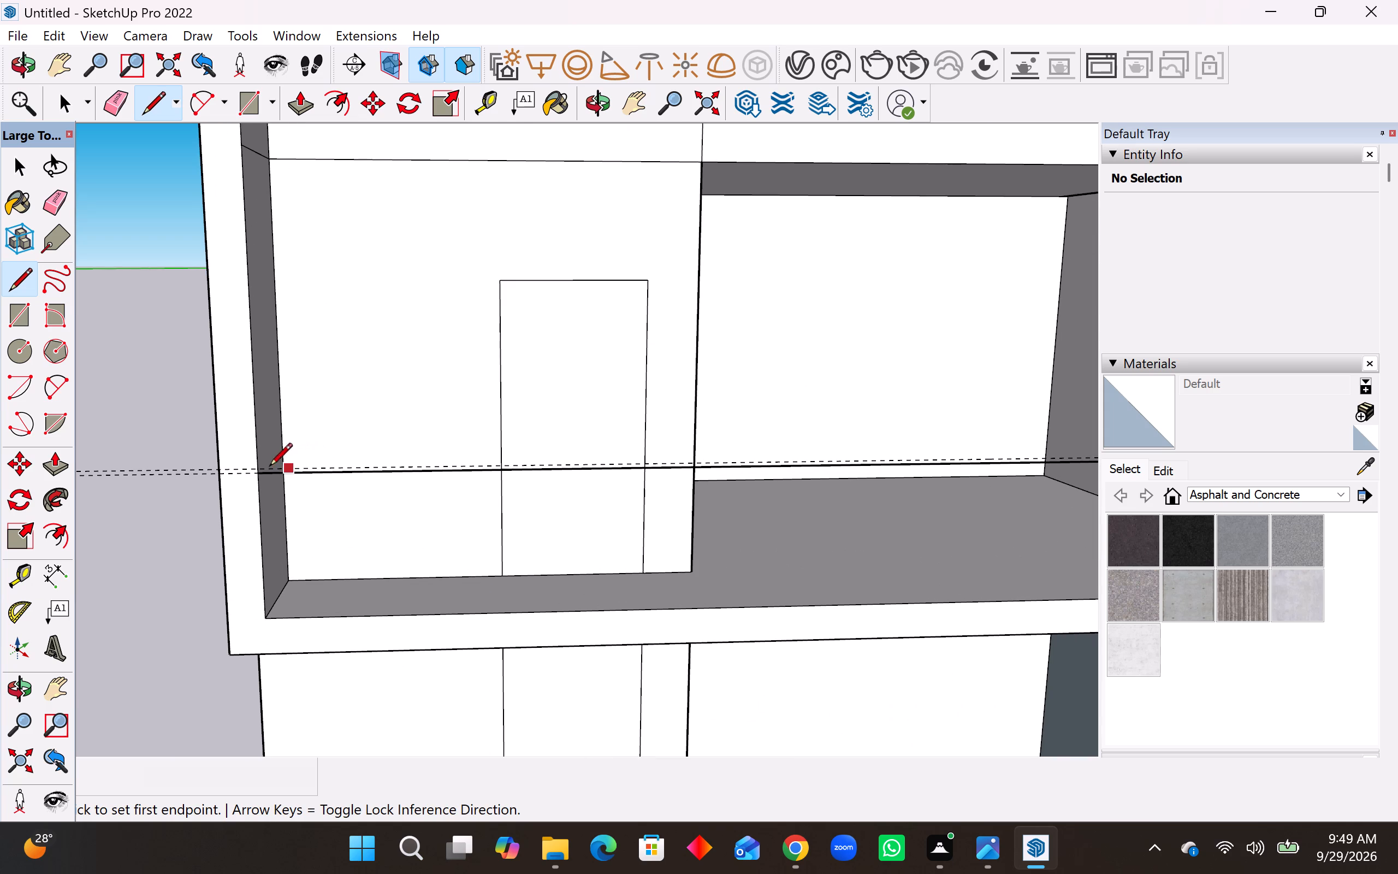
pyautogui.scroll(5, 269, 471)
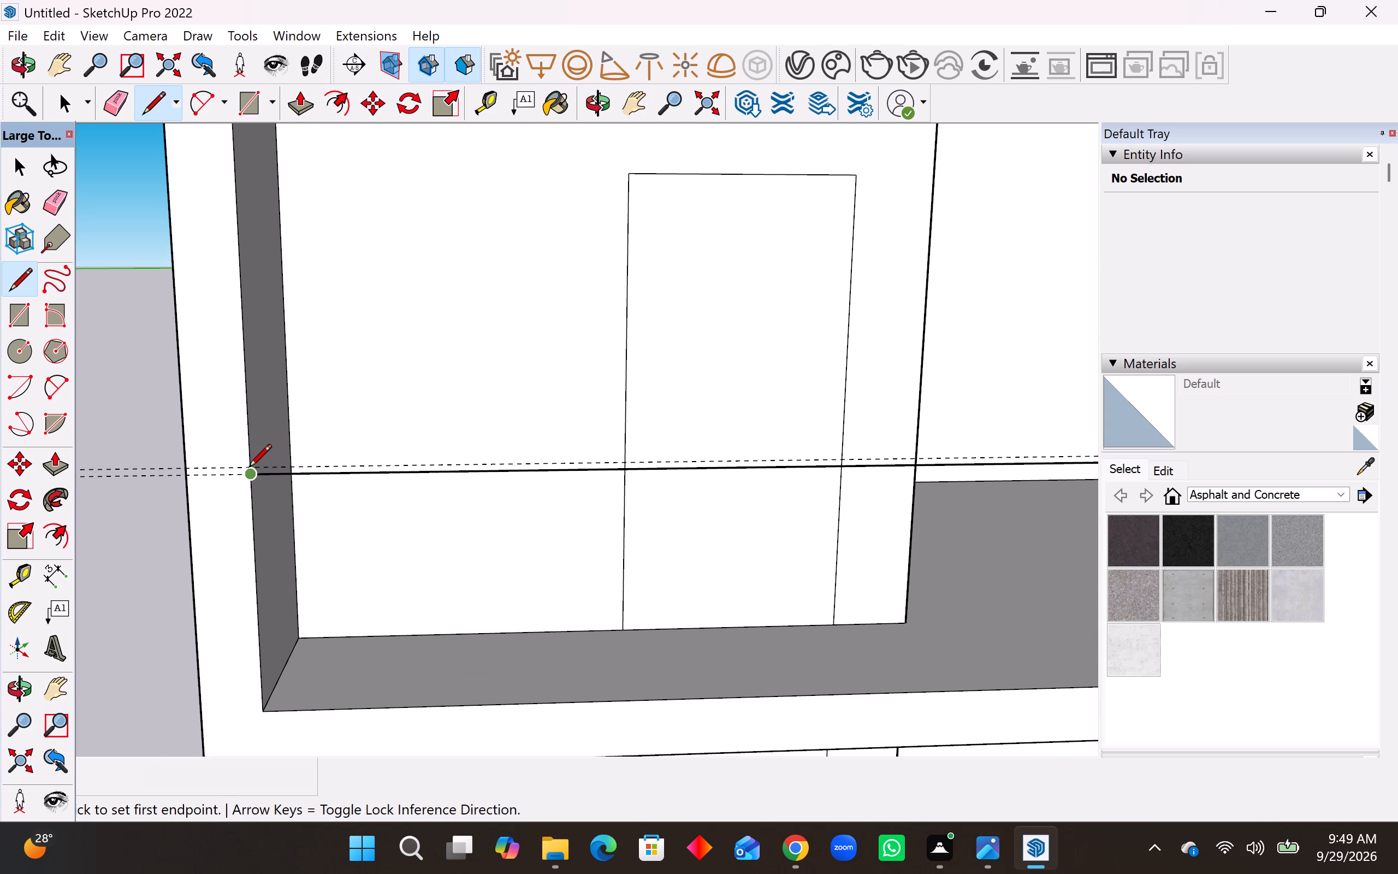
pyautogui.scroll(6, 248, 472)
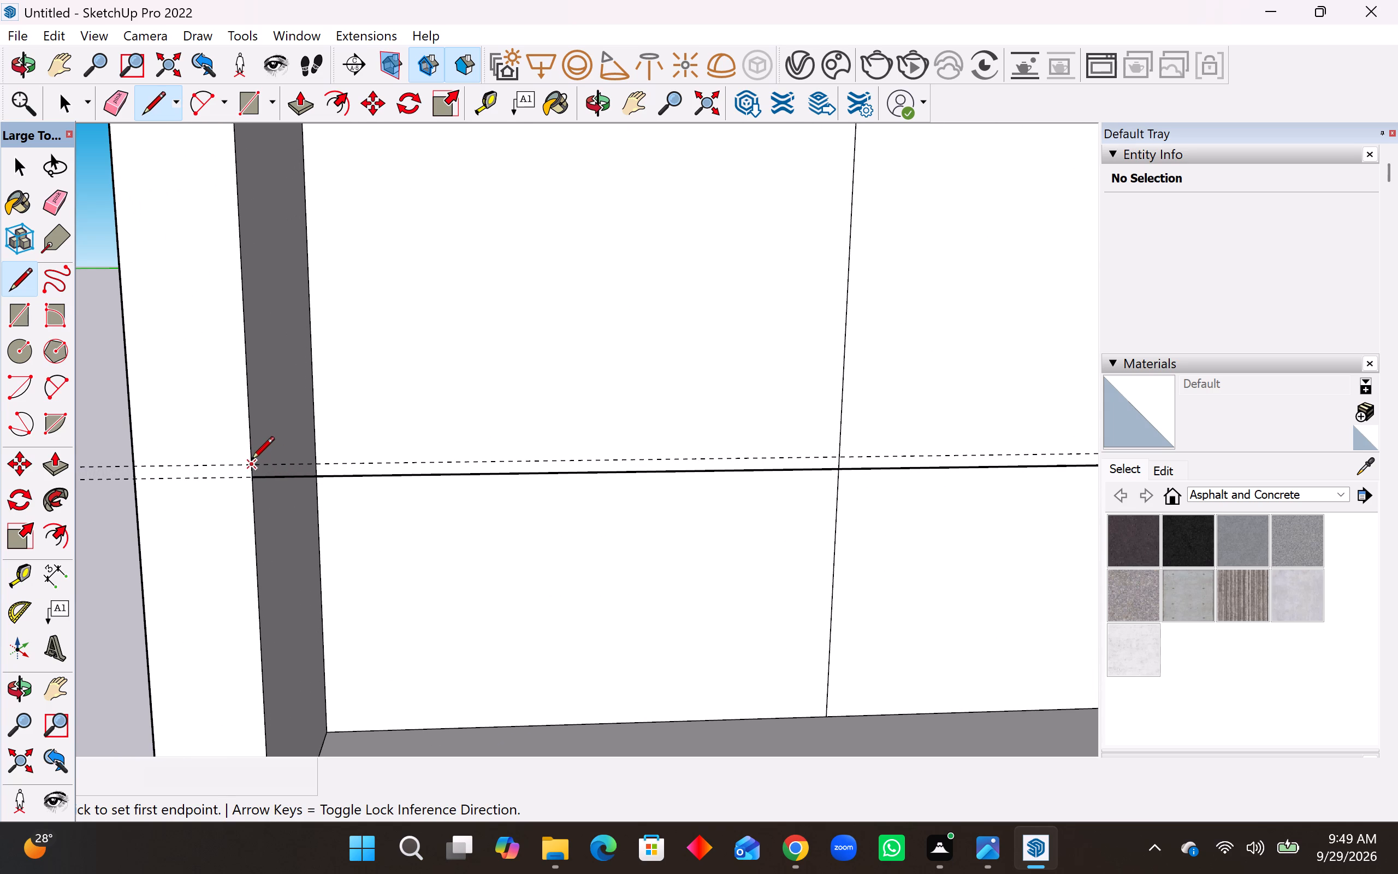
pyautogui.click(251, 461)
pyautogui.scroll(-16, 199, 483)
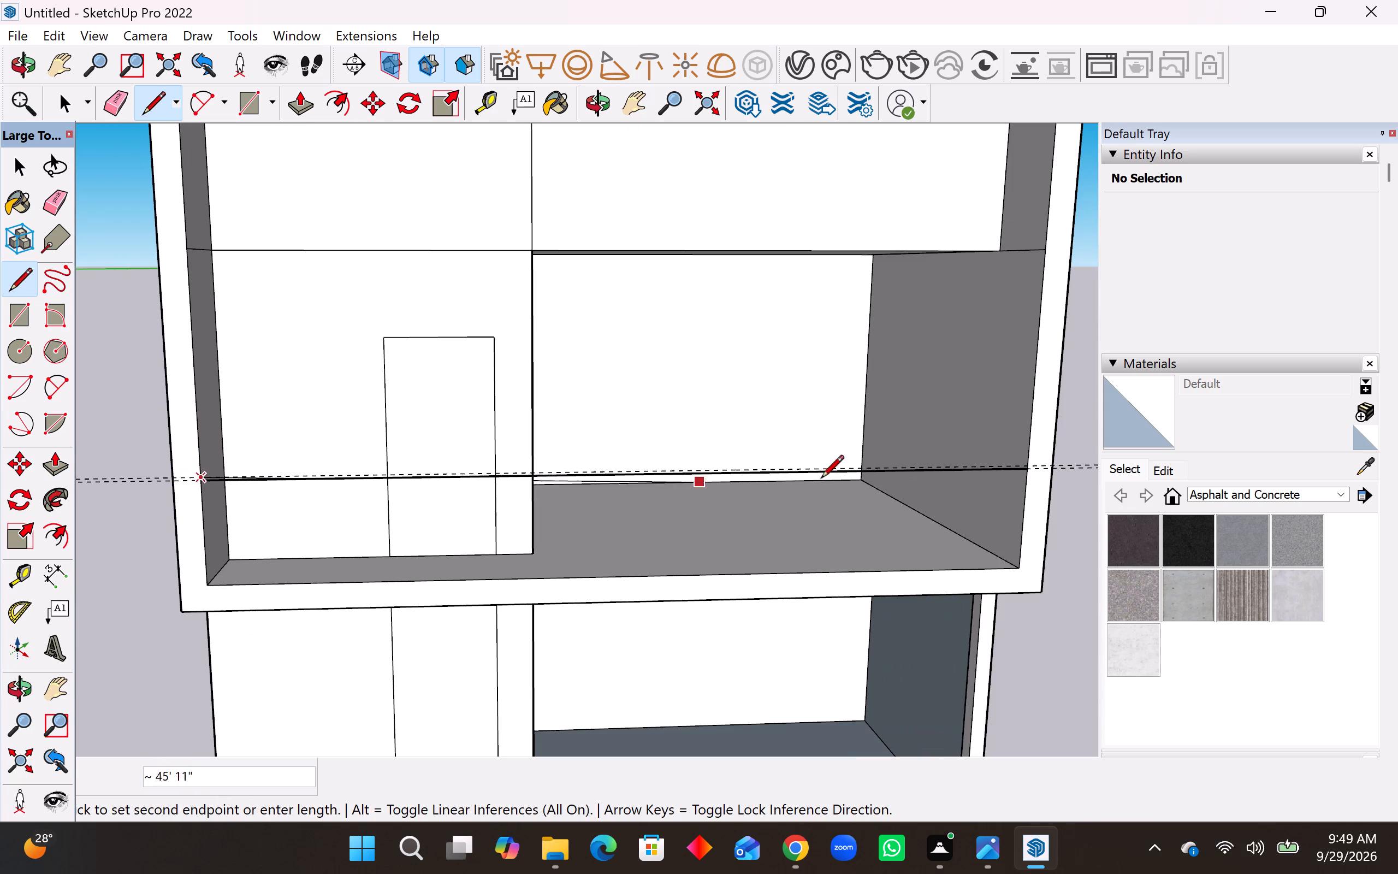
pyautogui.scroll(7, 876, 480)
pyautogui.scroll(-7, 621, 487)
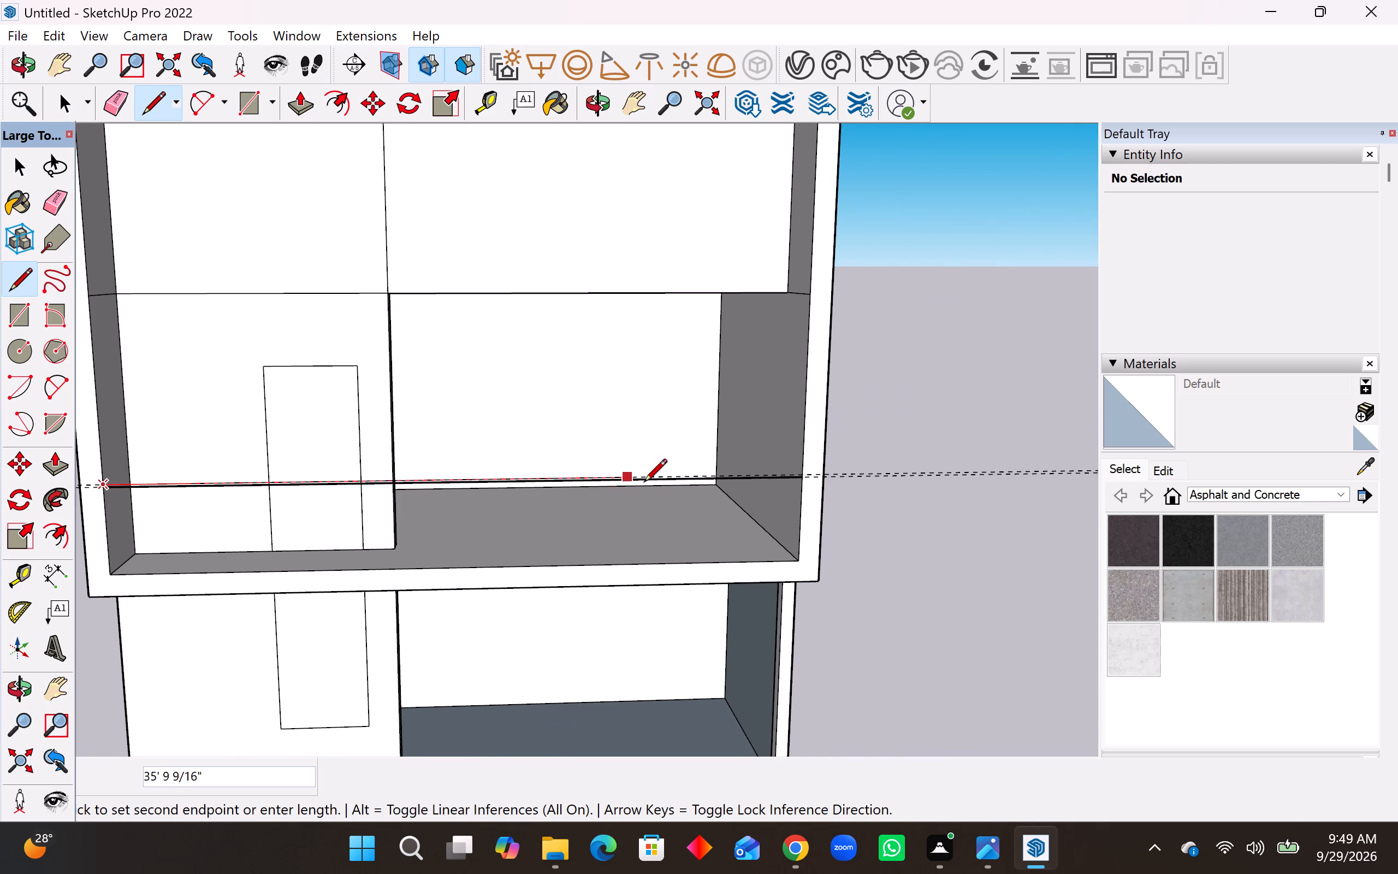
pyautogui.scroll(3, 791, 473)
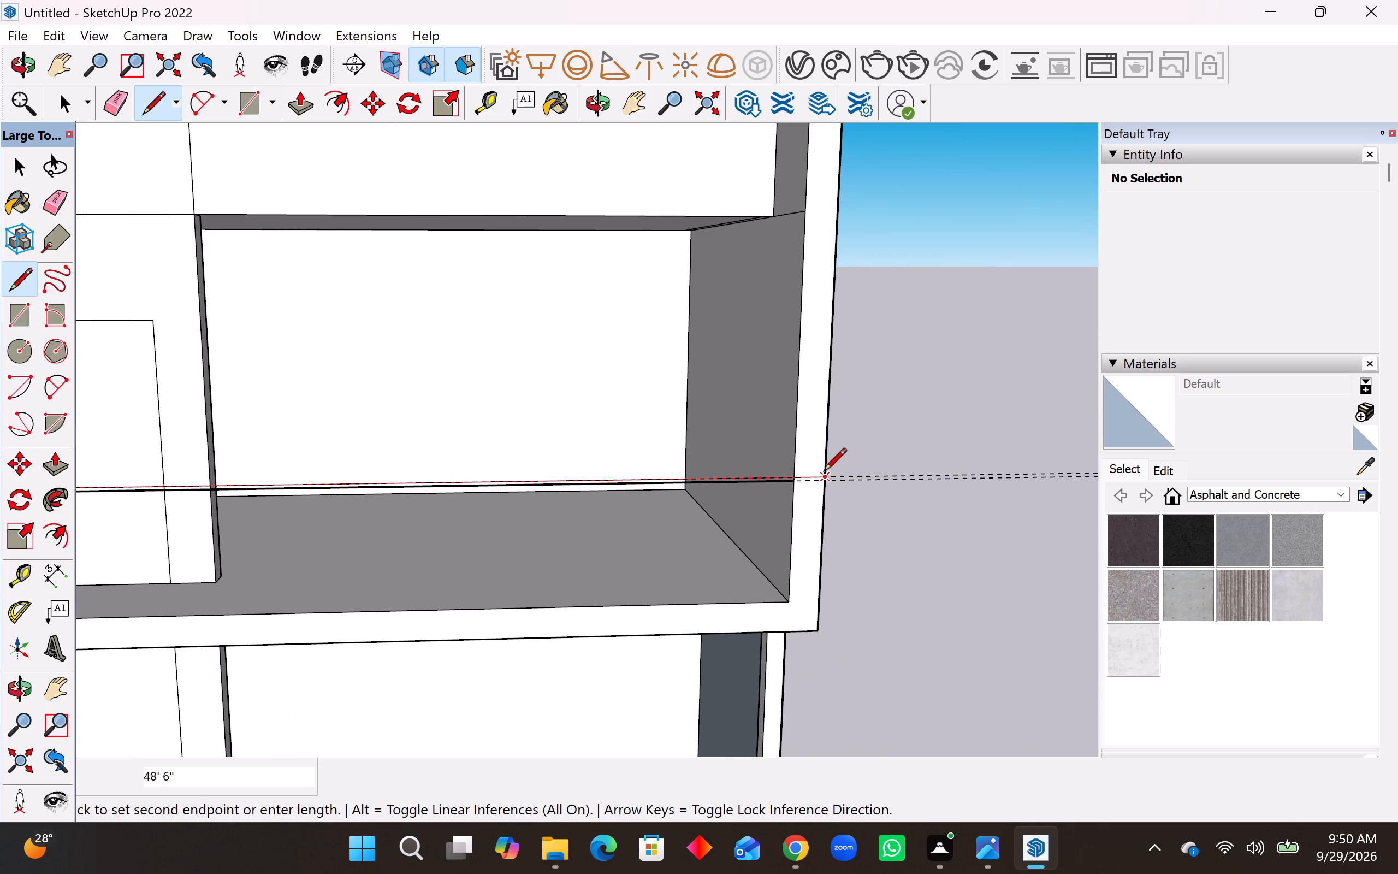
pyautogui.scroll(13, 824, 473)
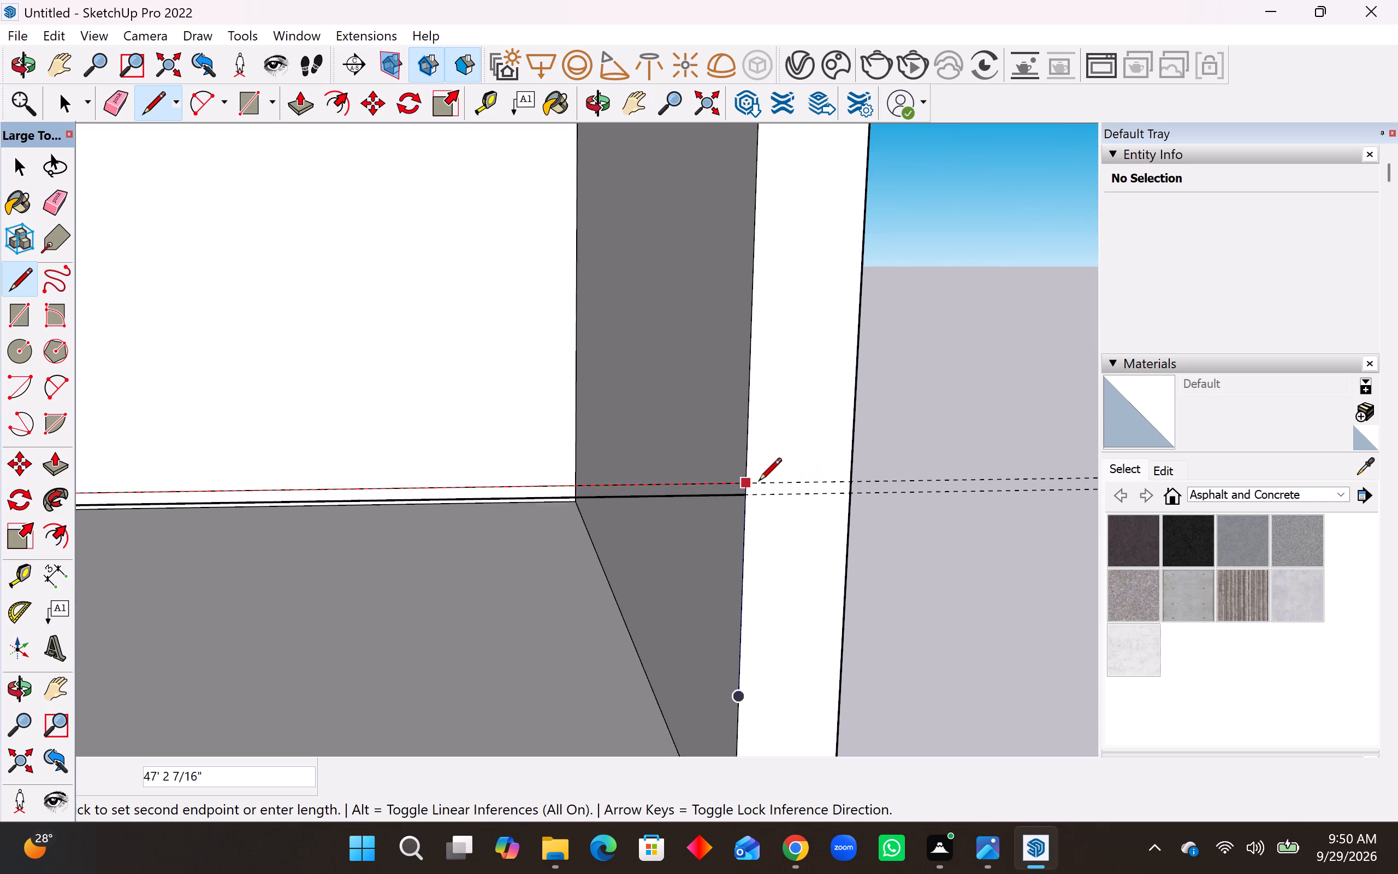
pyautogui.click(744, 483)
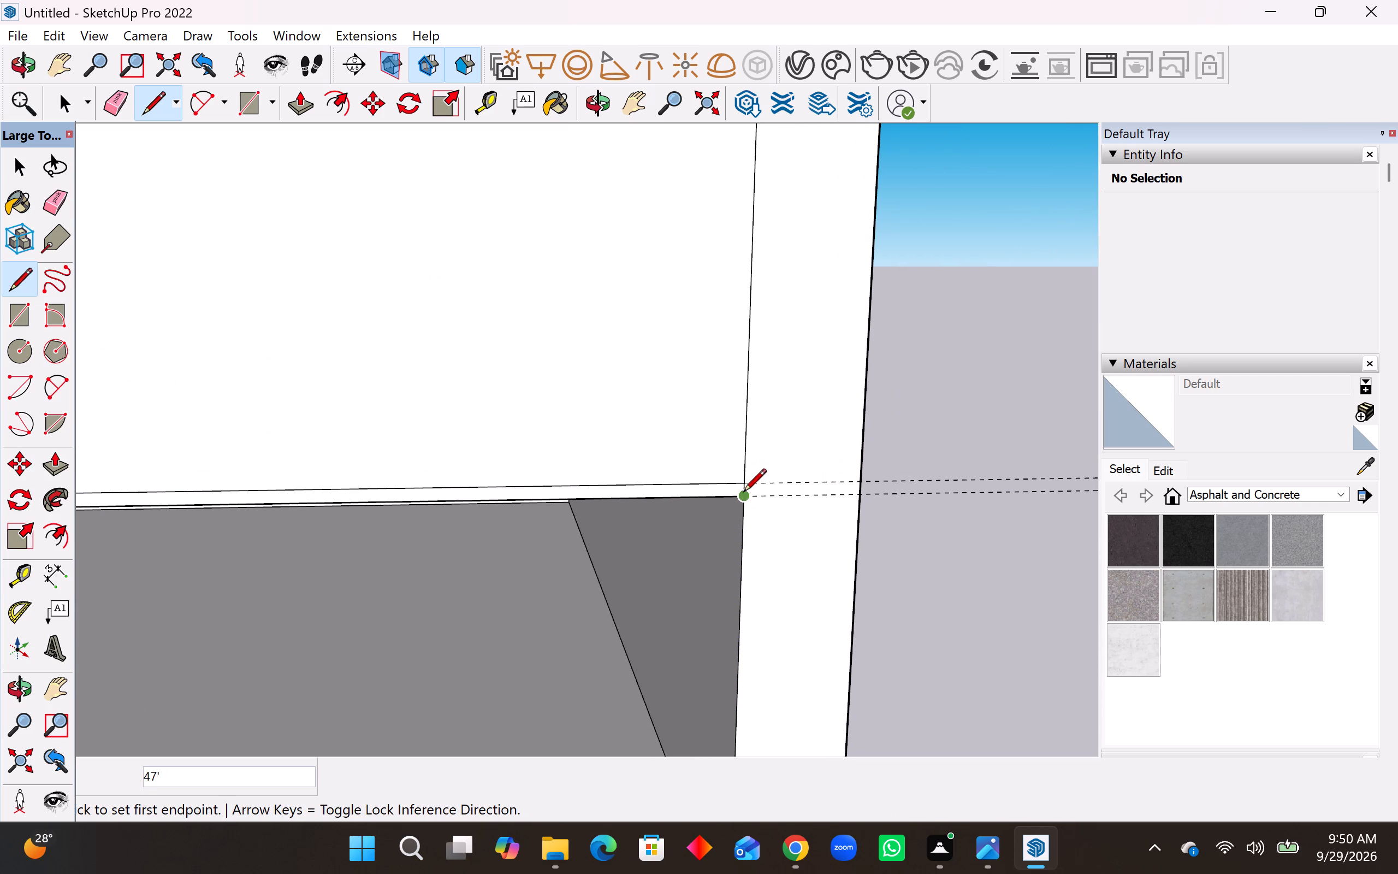
# Draw a 2" vertical edge at each end of the rail strip, joining its two horizontal lines.
pyautogui.click(743, 496)
pyautogui.scroll(-9, 795, 517)
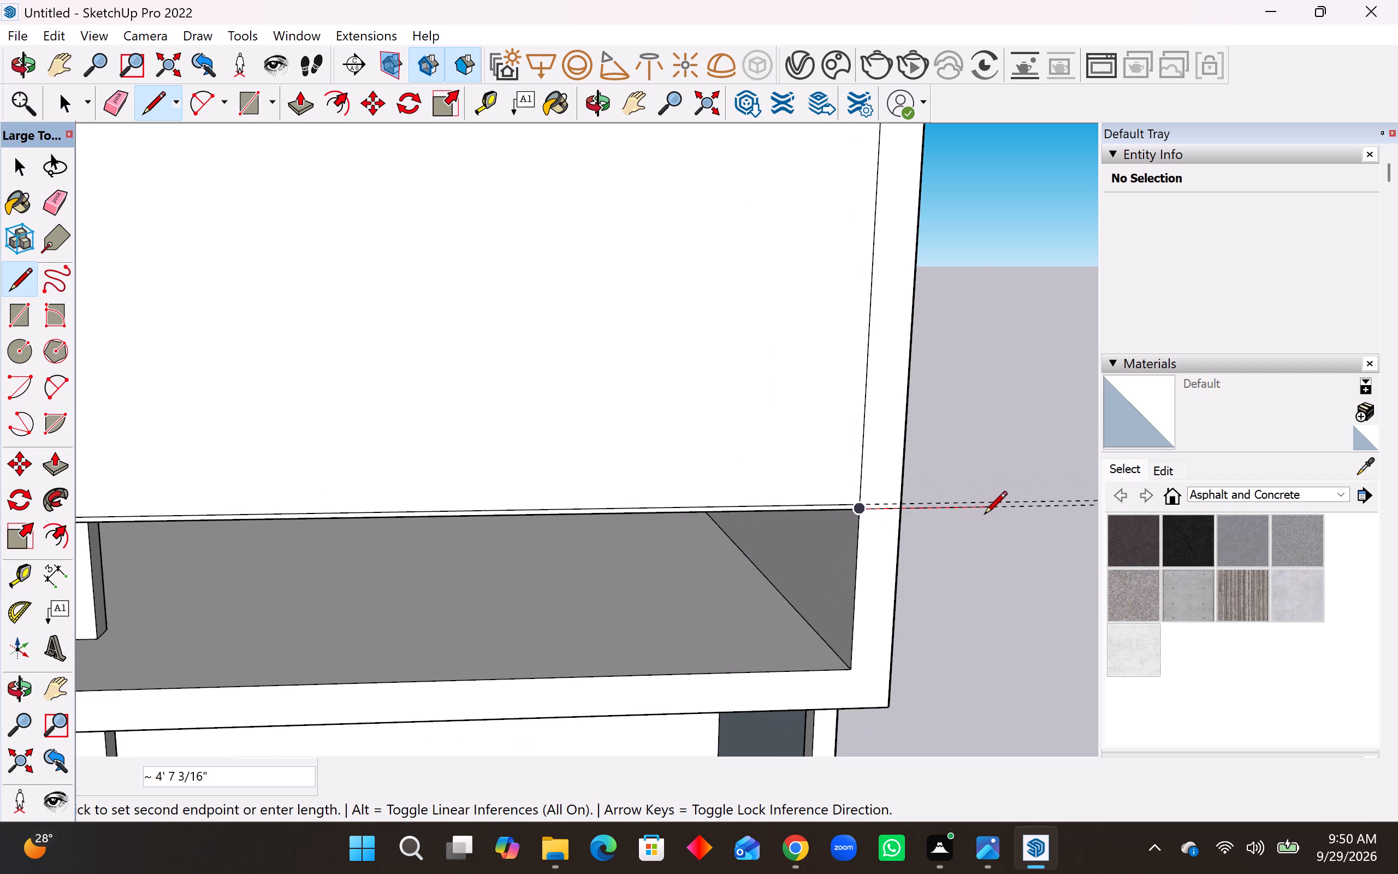
pyautogui.scroll(15, 869, 502)
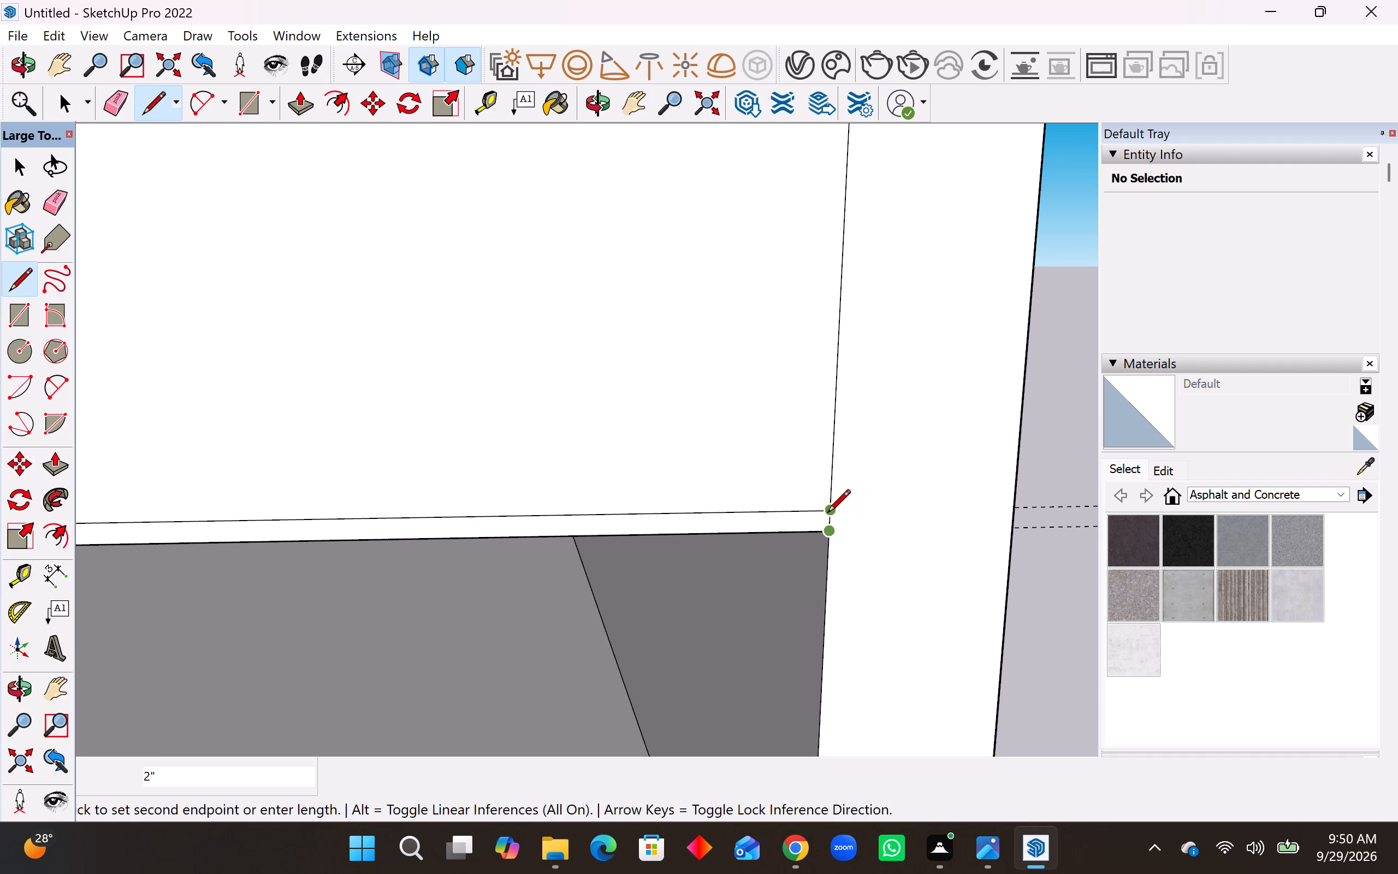
pyautogui.click(827, 514)
pyautogui.scroll(-5, 1031, 536)
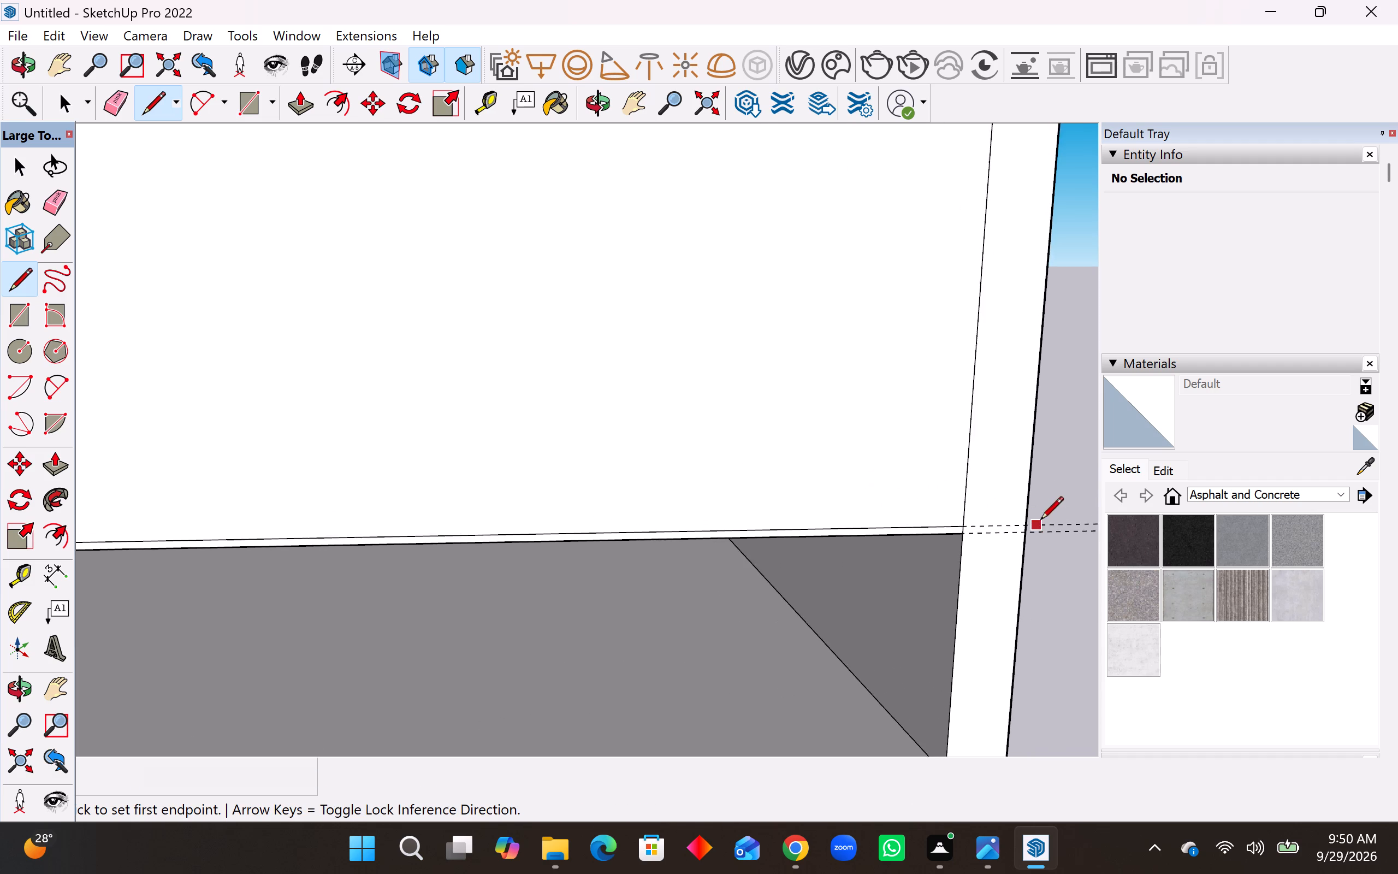
pyautogui.scroll(-15, 1040, 521)
pyautogui.scroll(14, 572, 552)
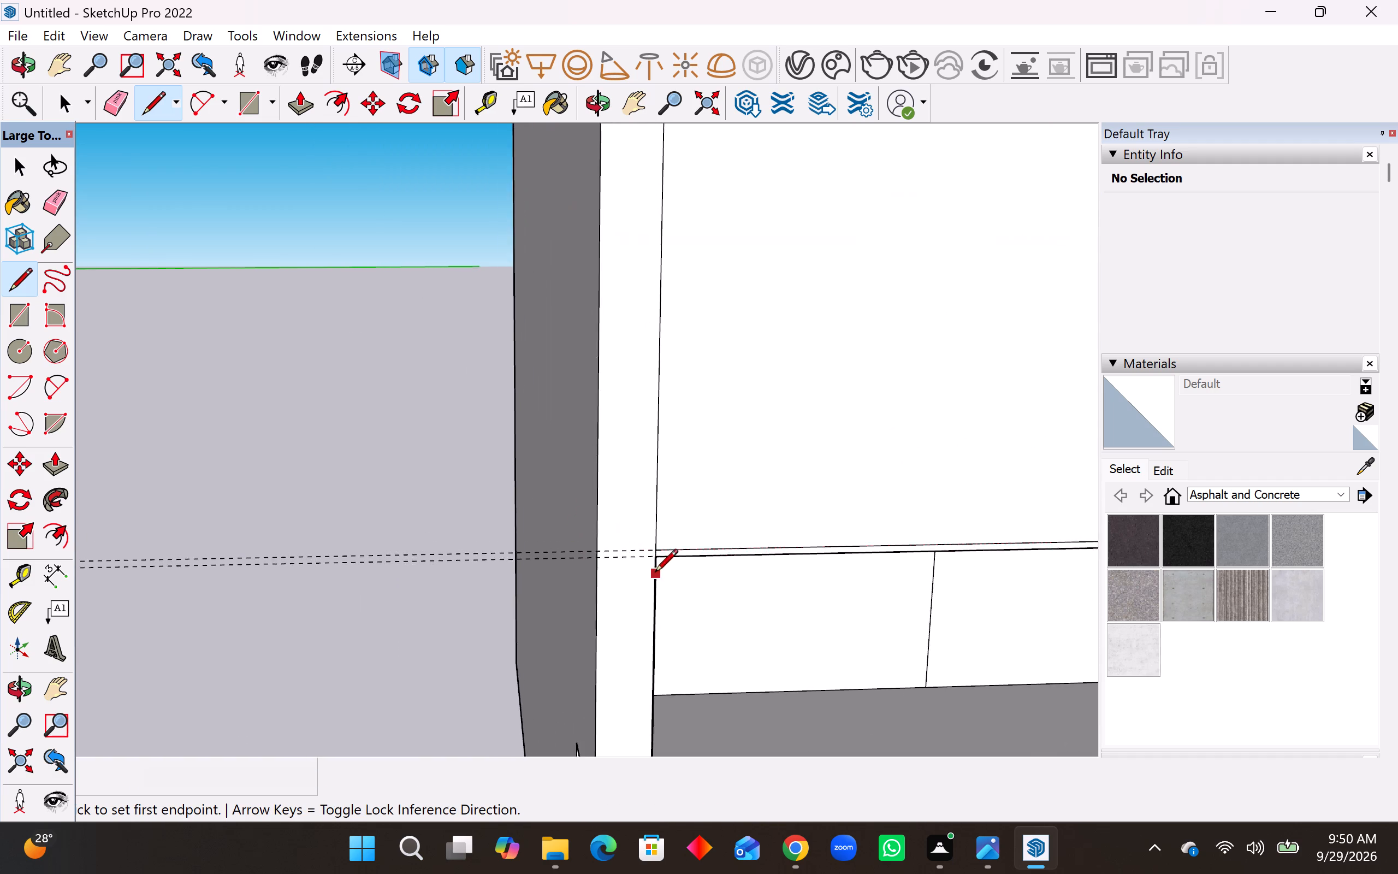
pyautogui.scroll(8, 655, 574)
pyautogui.click(659, 531)
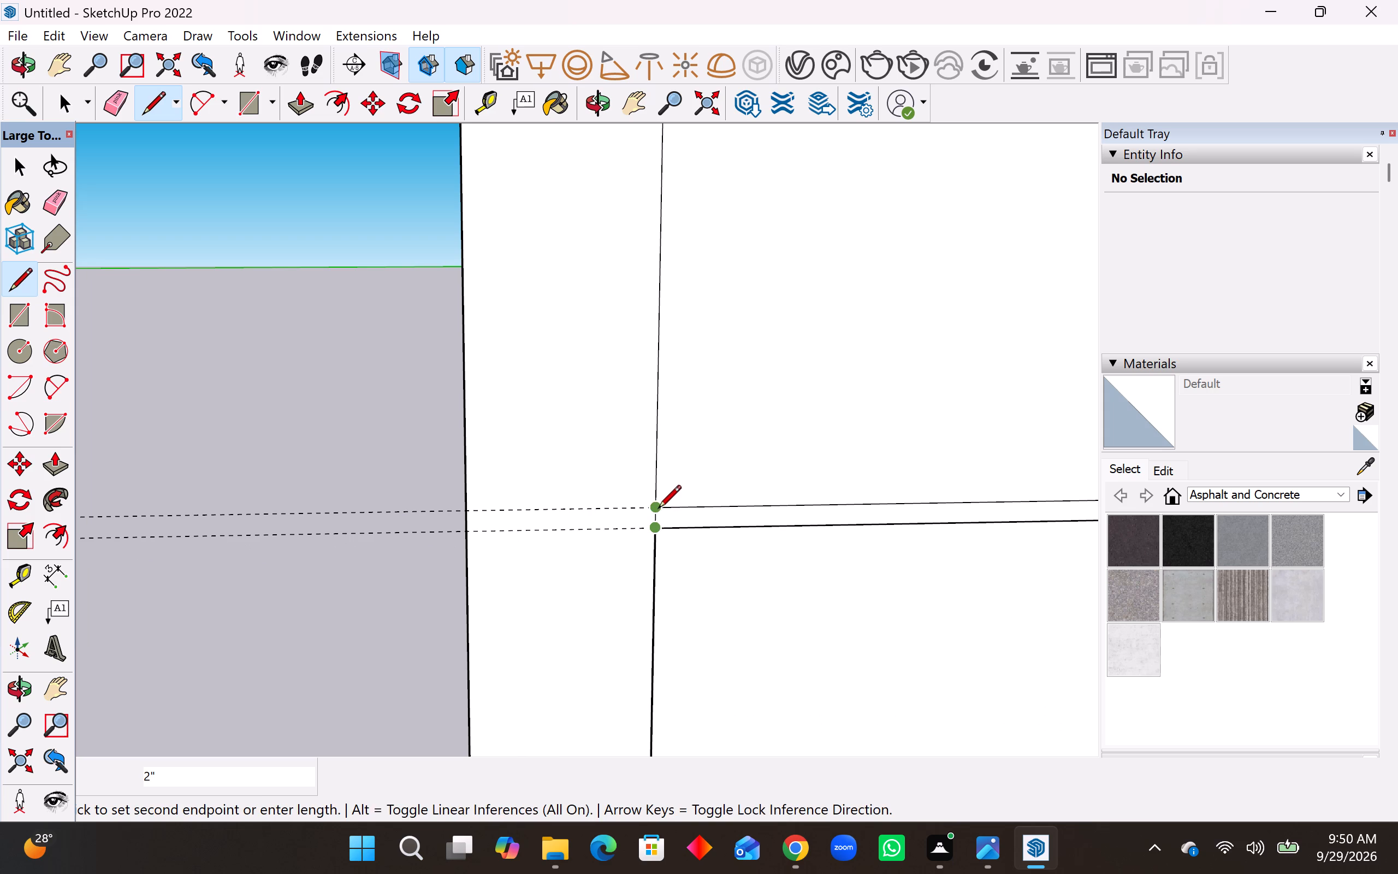
pyautogui.click(658, 510)
# Delete the large face above the rail strip in the front opening.
pyautogui.press('space')
pyautogui.scroll(-4, 484, 582)
pyautogui.click(845, 416)
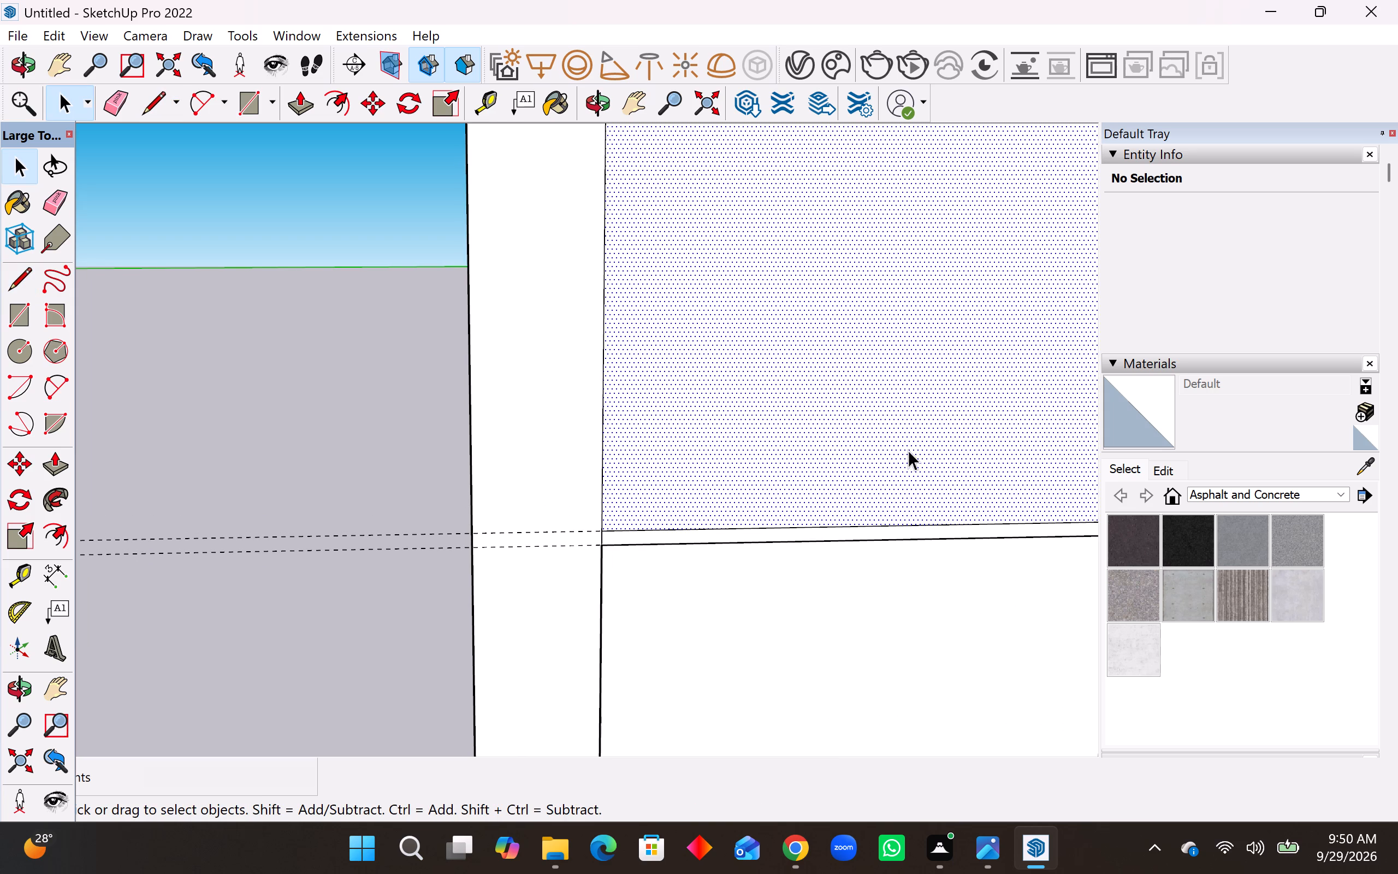
pyautogui.press('Delete')
# Erase the two horizontal guides running through the rail strip.
pyautogui.scroll(-4, 199, 518)
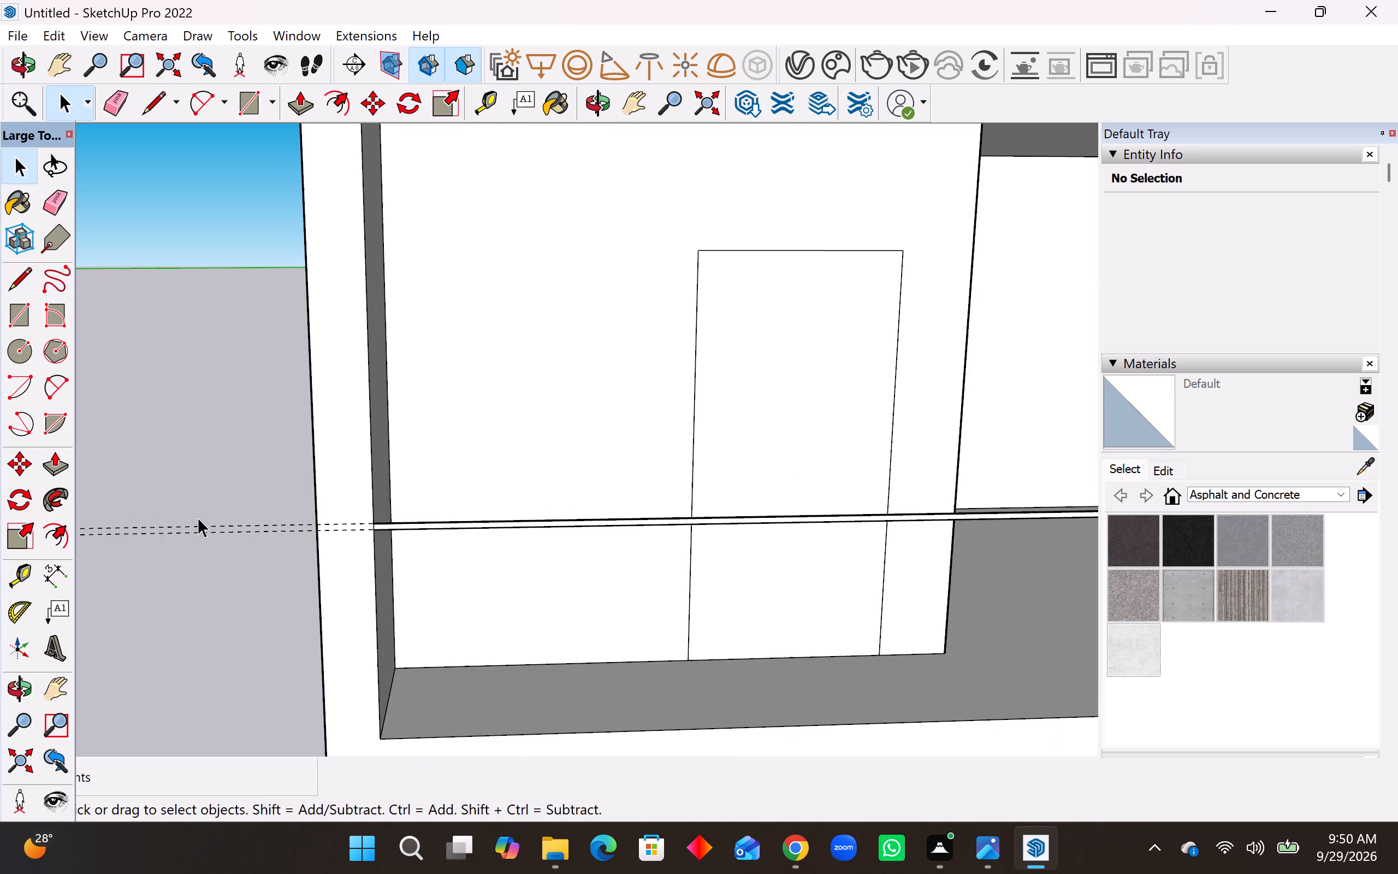
pyautogui.scroll(-6, 198, 517)
pyautogui.scroll(-4, 651, 542)
pyautogui.moveTo(672, 542); pyautogui.dragTo(684, 406, button='middle')
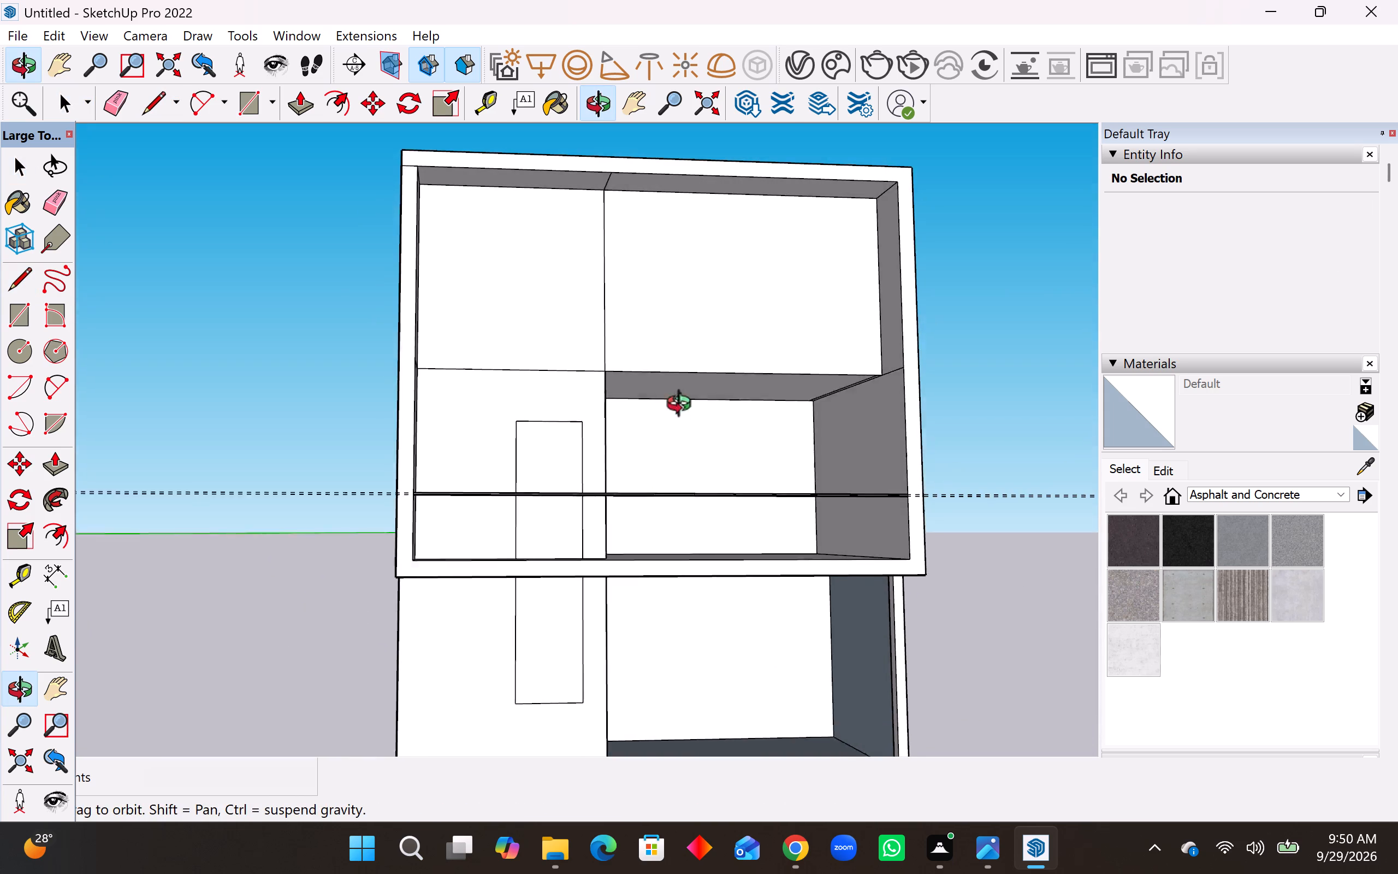
pyautogui.moveTo(684, 406); pyautogui.dragTo(684, 405, button='middle')
pyautogui.moveTo(700, 498); pyautogui.dragTo(528, 509, button='middle')
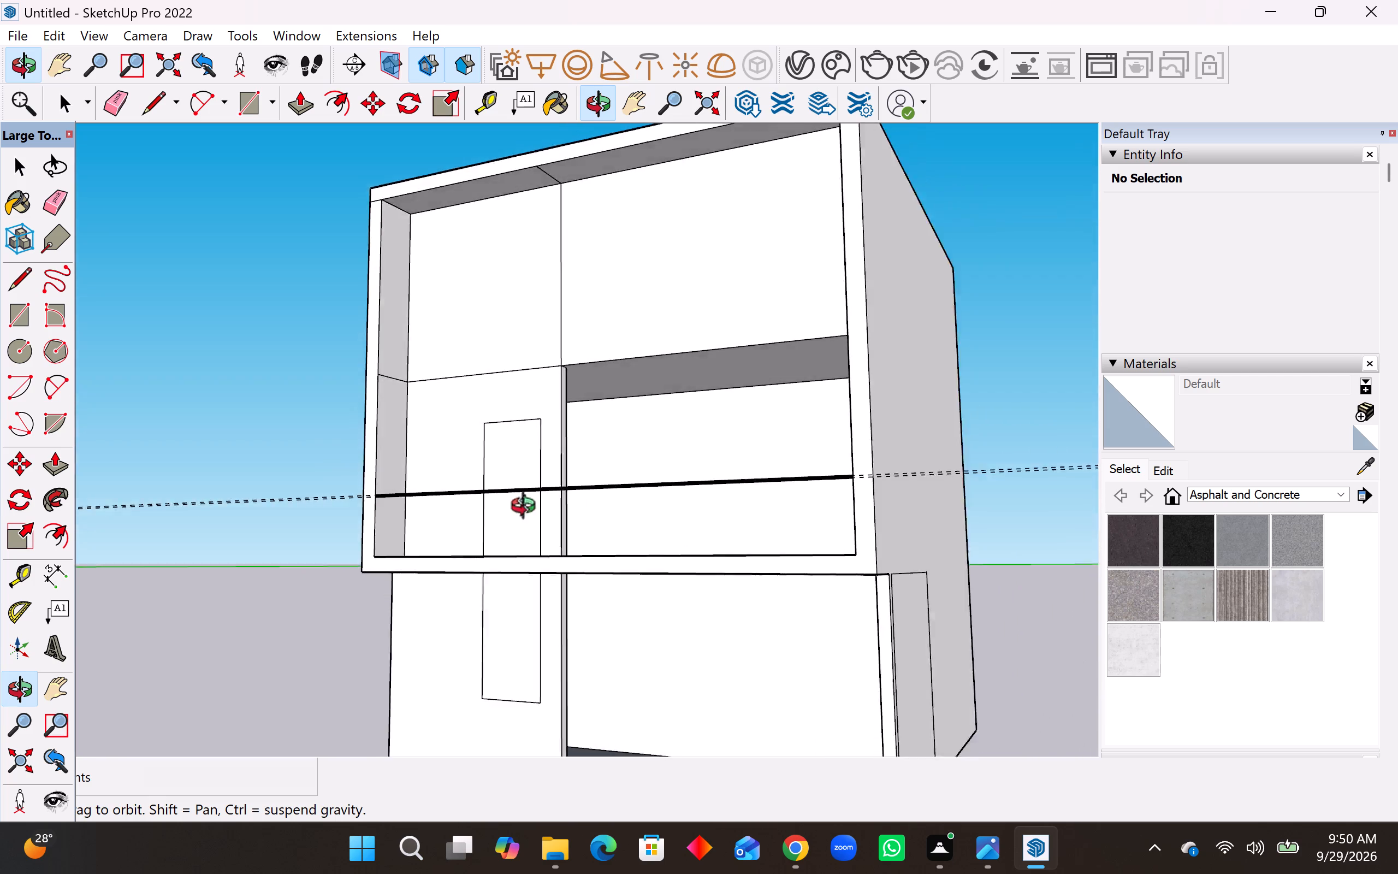
pyautogui.moveTo(528, 509); pyautogui.dragTo(826, 498, button='middle')
pyautogui.moveTo(769, 501); pyautogui.dragTo(628, 434, button='middle')
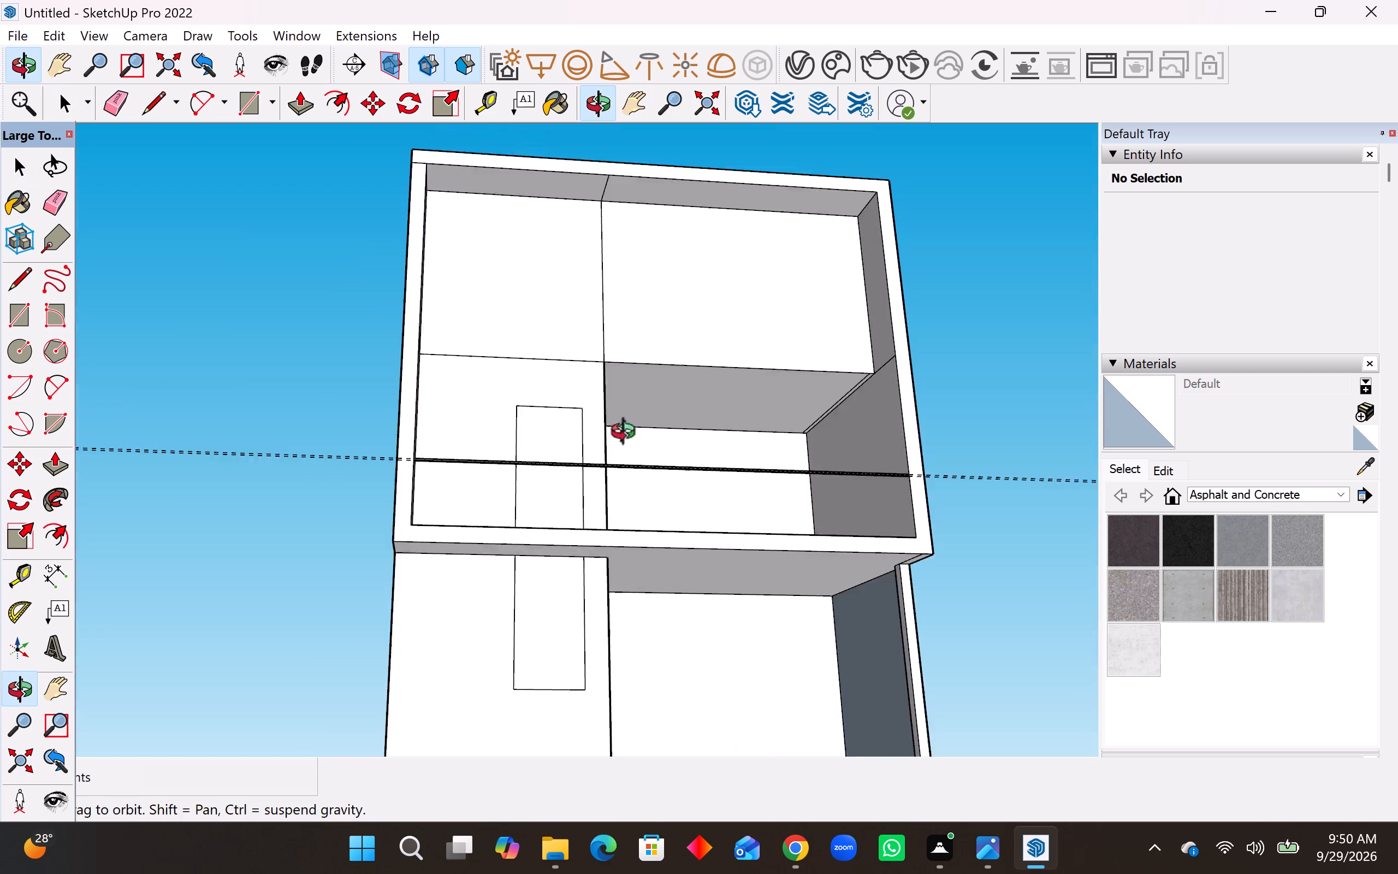
pyautogui.moveTo(628, 434); pyautogui.dragTo(467, 378, button='middle')
pyautogui.moveTo(528, 456); pyautogui.dragTo(586, 590, button='middle')
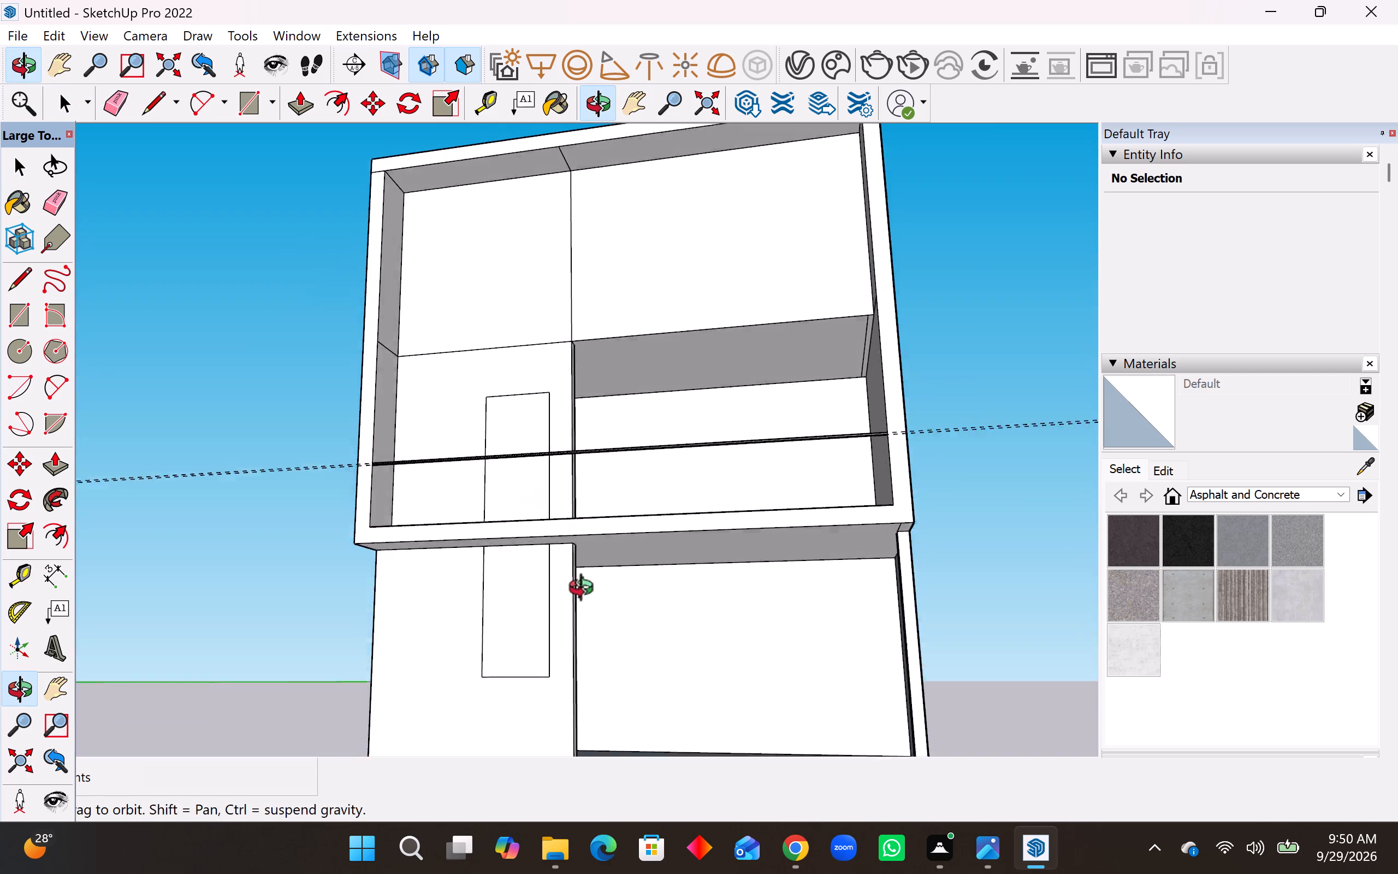
pyautogui.moveTo(586, 590); pyautogui.dragTo(620, 607, button='middle')
pyautogui.click(67, 187)
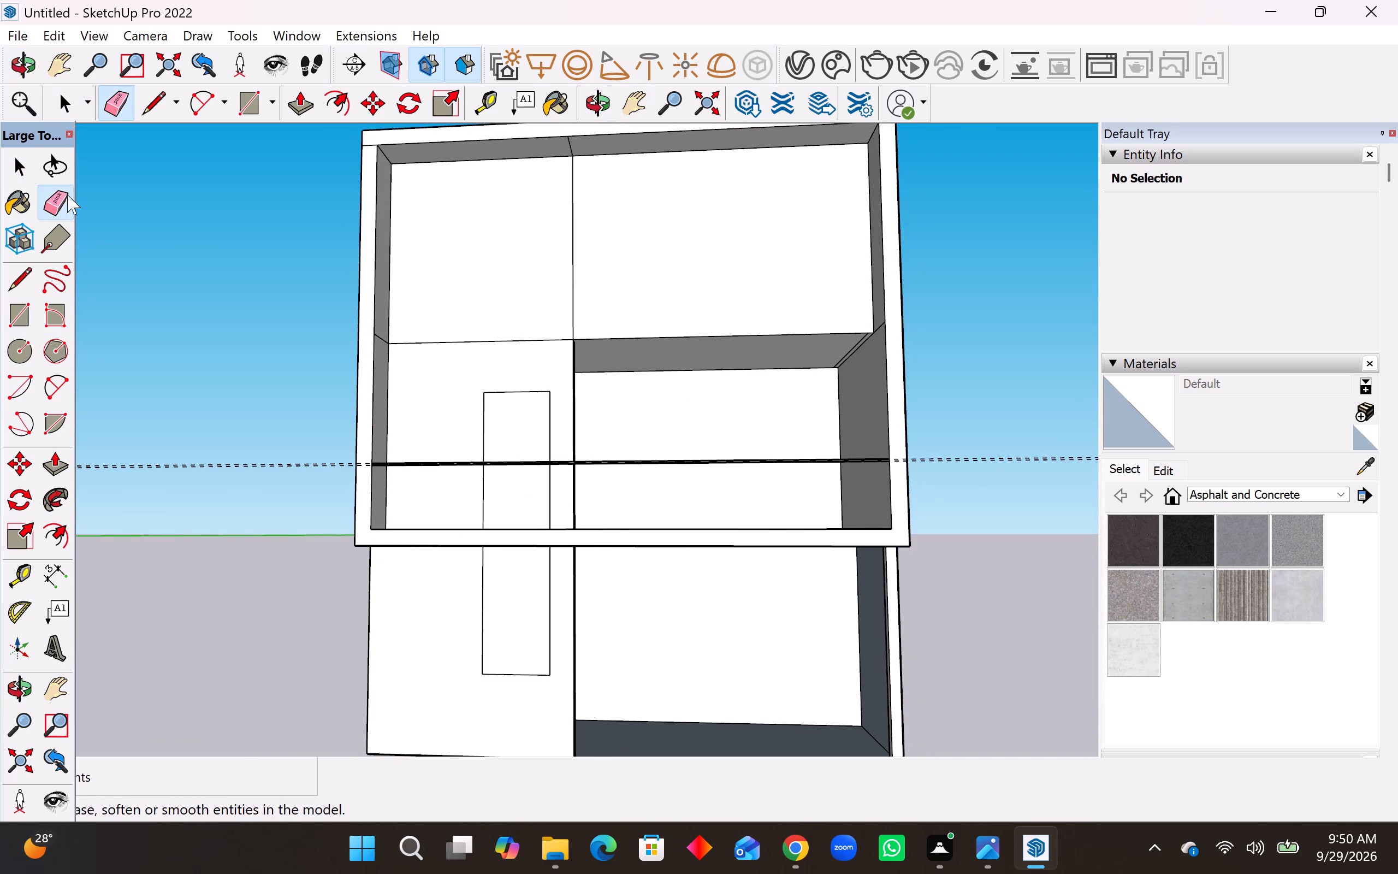
pyautogui.moveTo(284, 447); pyautogui.dragTo(280, 485)
# Paint the thin rail face with 0137_Black from the Colors-Named collection.
pyautogui.moveTo(357, 485); pyautogui.dragTo(371, 548, button='middle')
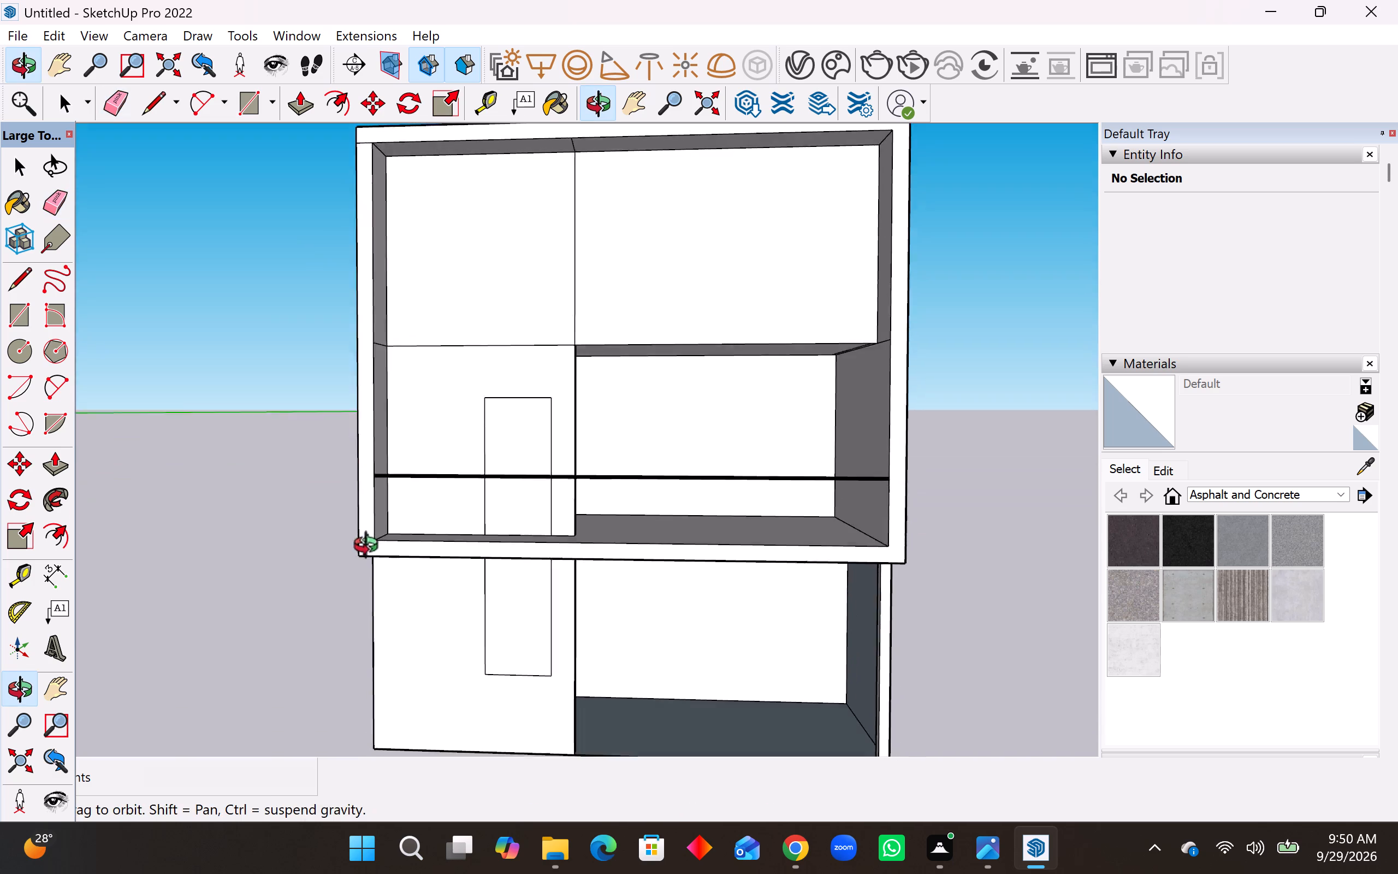
pyautogui.moveTo(371, 548); pyautogui.dragTo(380, 573, button='middle')
pyautogui.scroll(7, 529, 476)
pyautogui.moveTo(358, 491); pyautogui.dragTo(381, 488, button='middle')
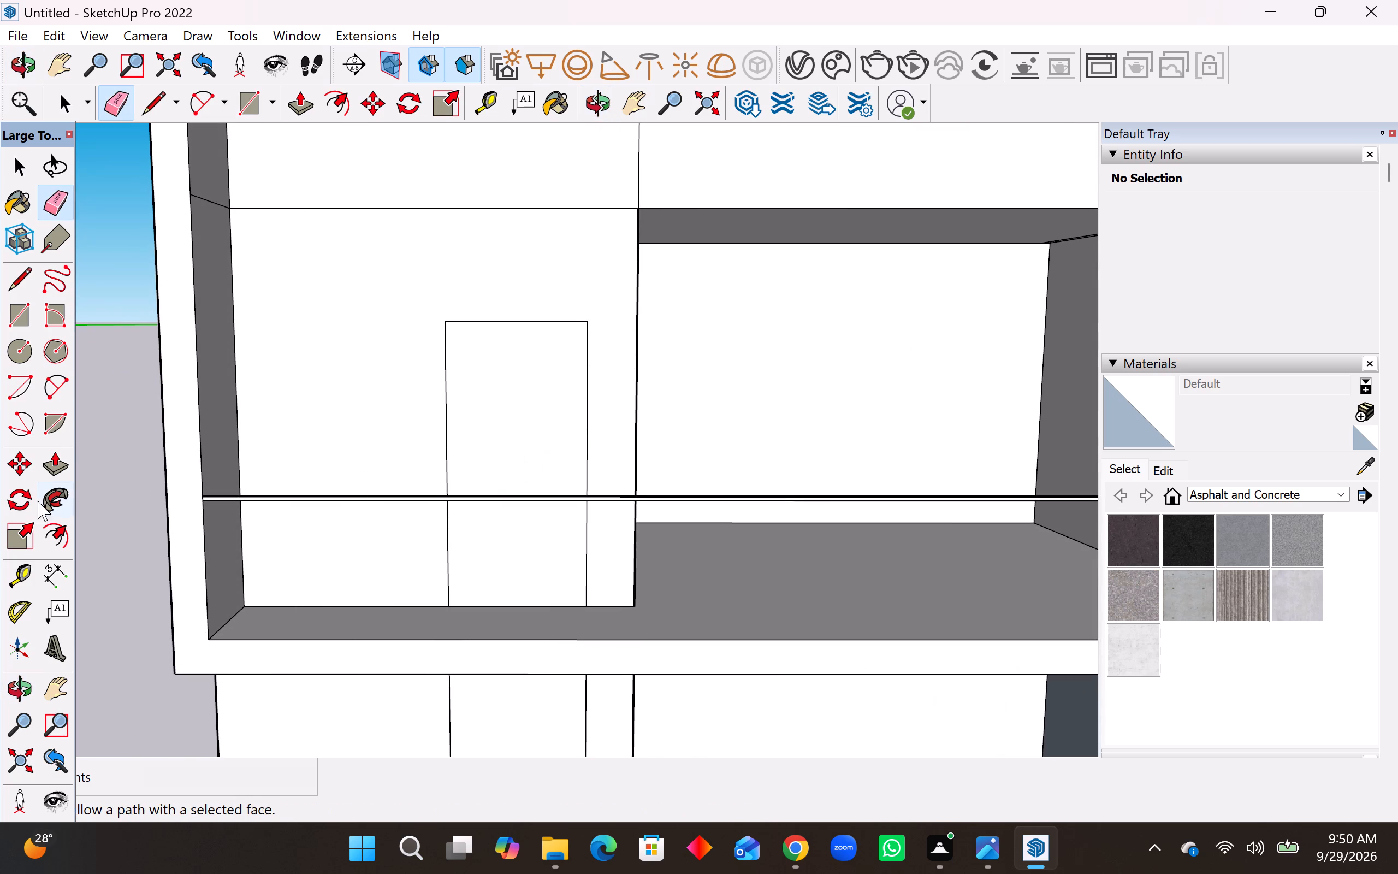
pyautogui.scroll(-20, 26, 501)
pyautogui.scroll(-2, 26, 501)
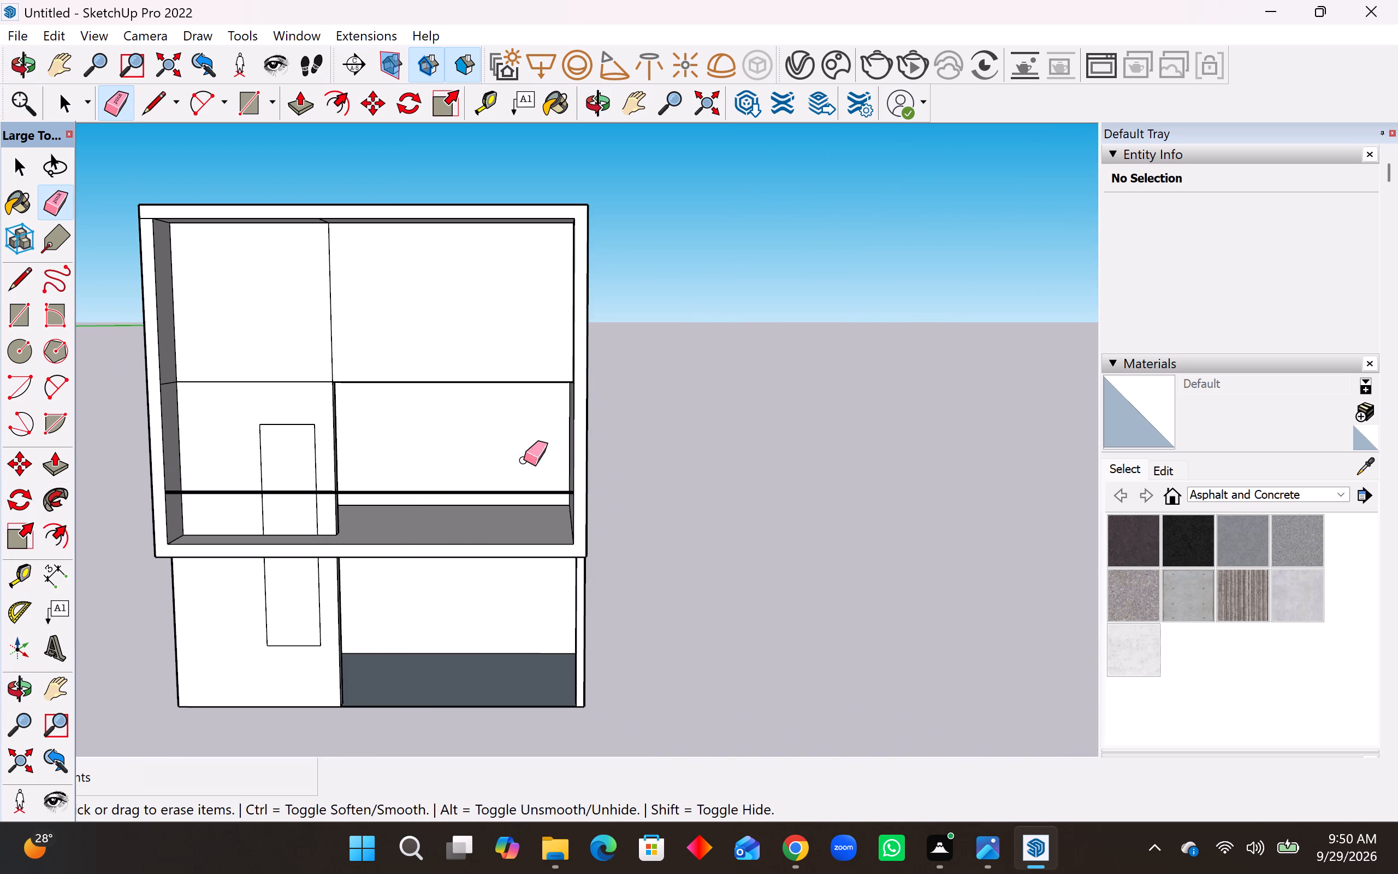
pyautogui.moveTo(527, 460); pyautogui.dragTo(621, 453, button='middle')
pyautogui.scroll(3, 335, 500)
pyautogui.moveTo(808, 495); pyautogui.dragTo(716, 500, button='middle')
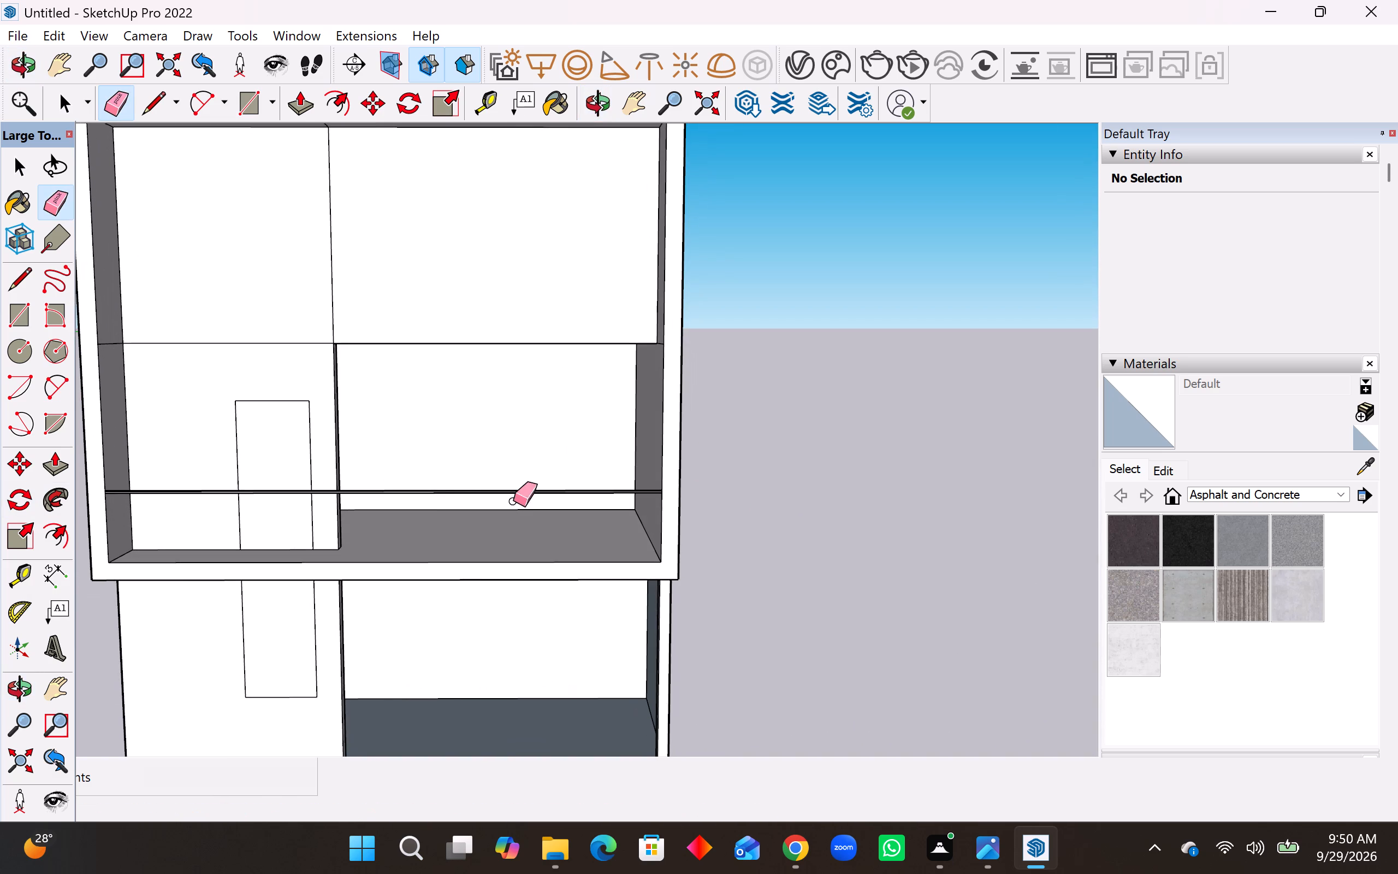
pyautogui.click(1324, 500)
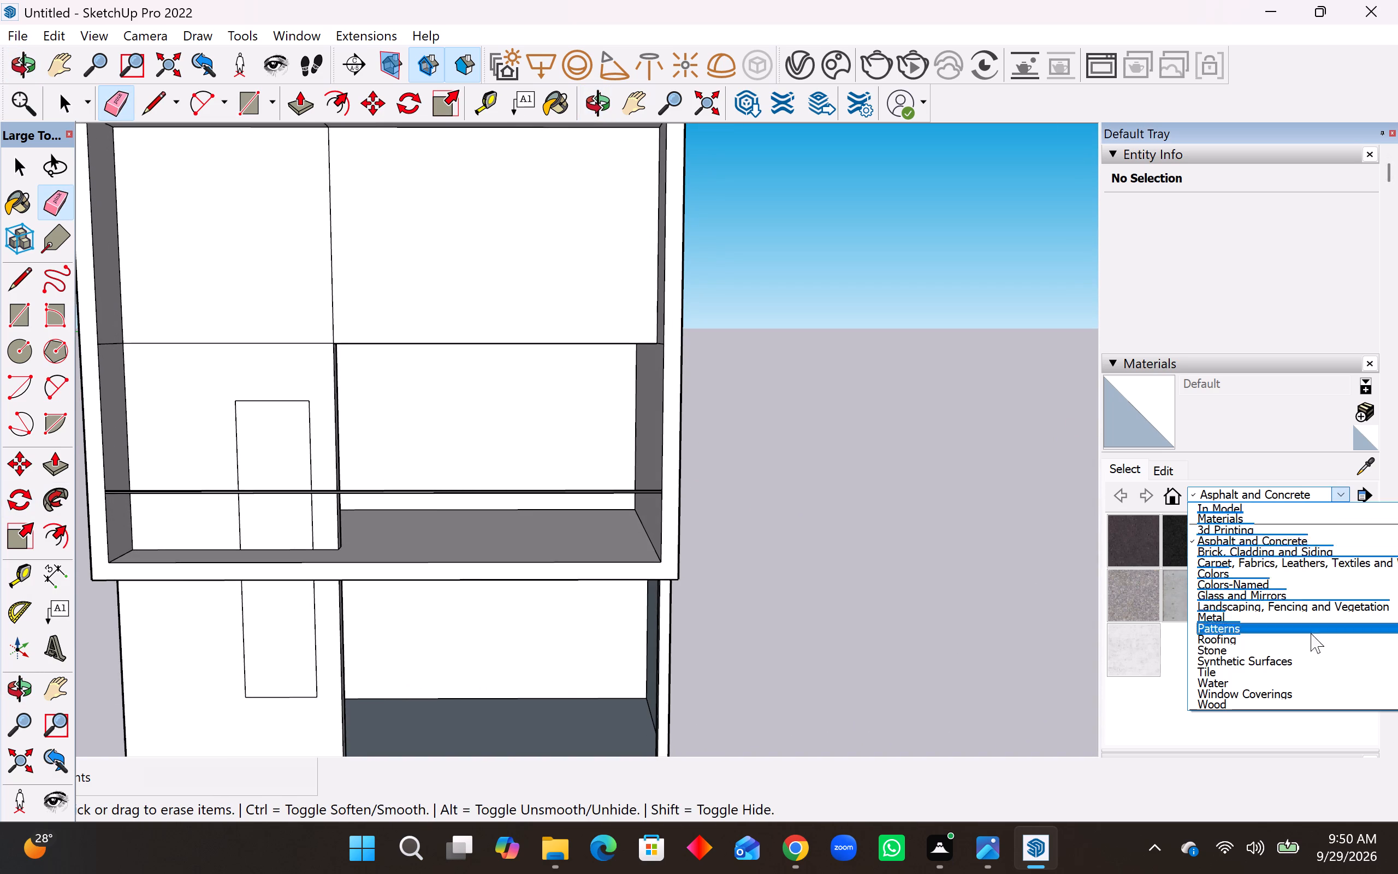
pyautogui.click(1317, 589)
pyautogui.scroll(-14, 1278, 675)
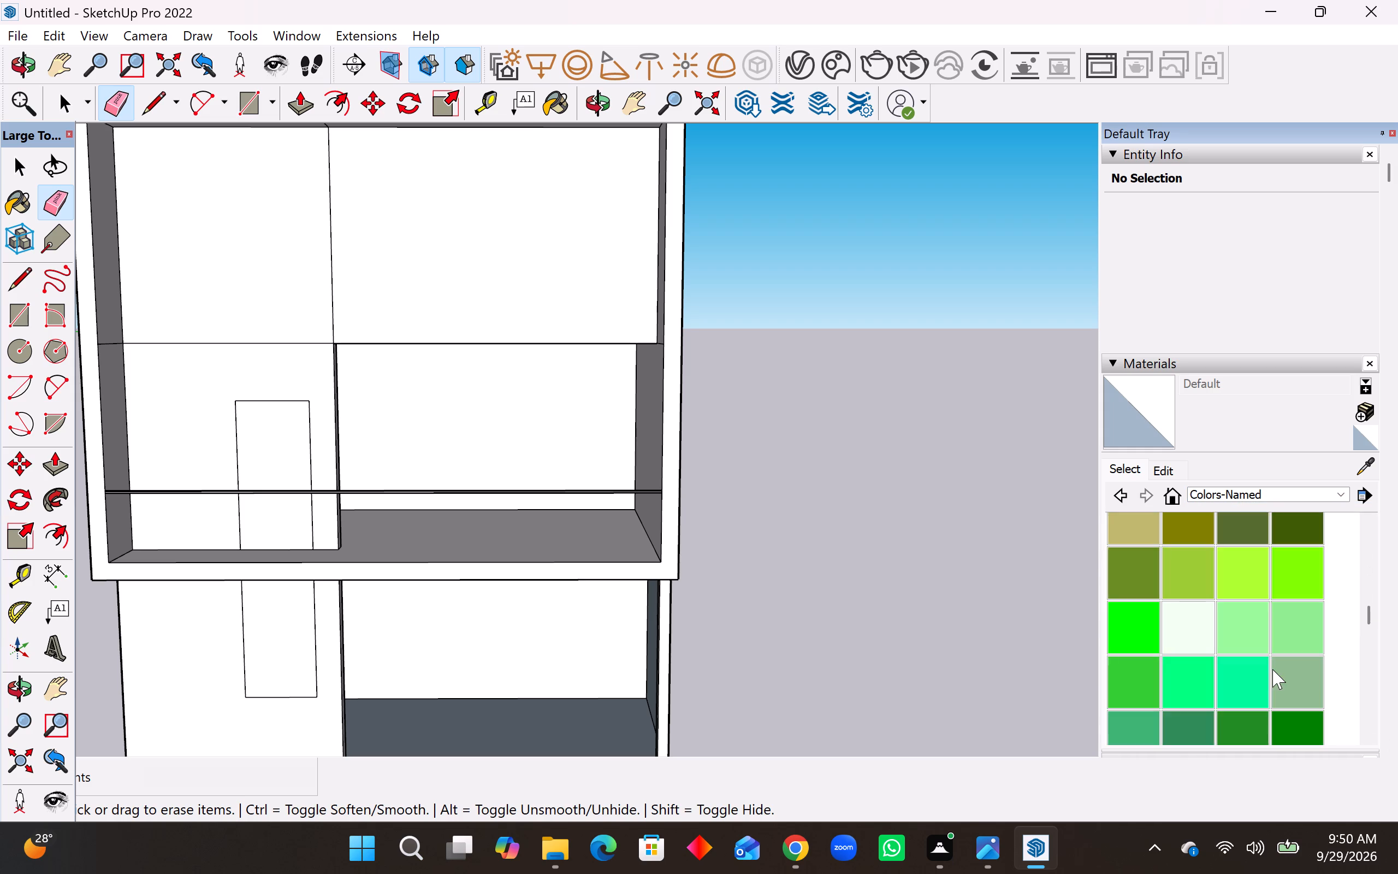
pyautogui.scroll(-15, 1272, 669)
pyautogui.click(1136, 559)
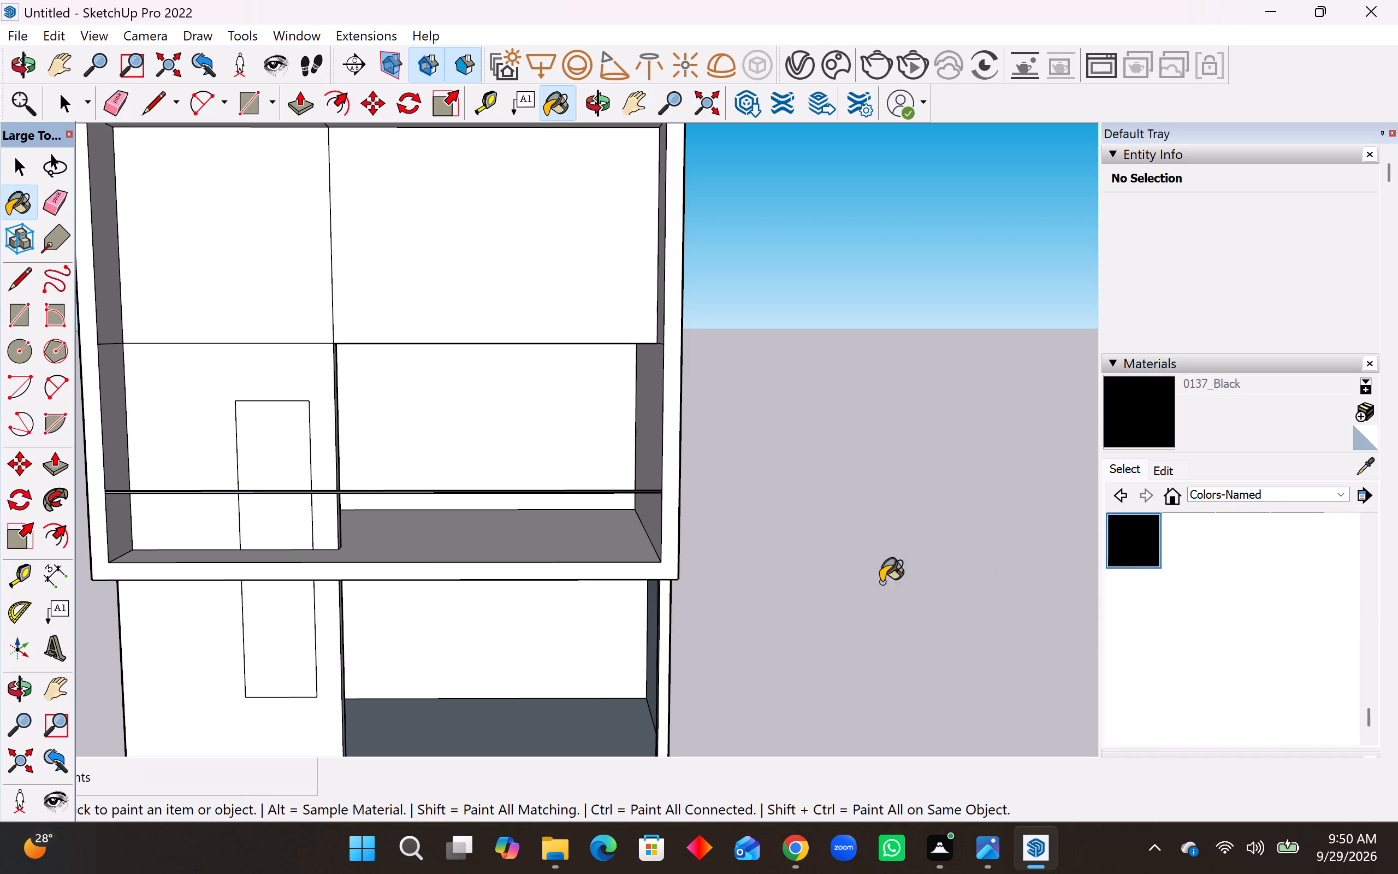
pyautogui.scroll(6, 625, 493)
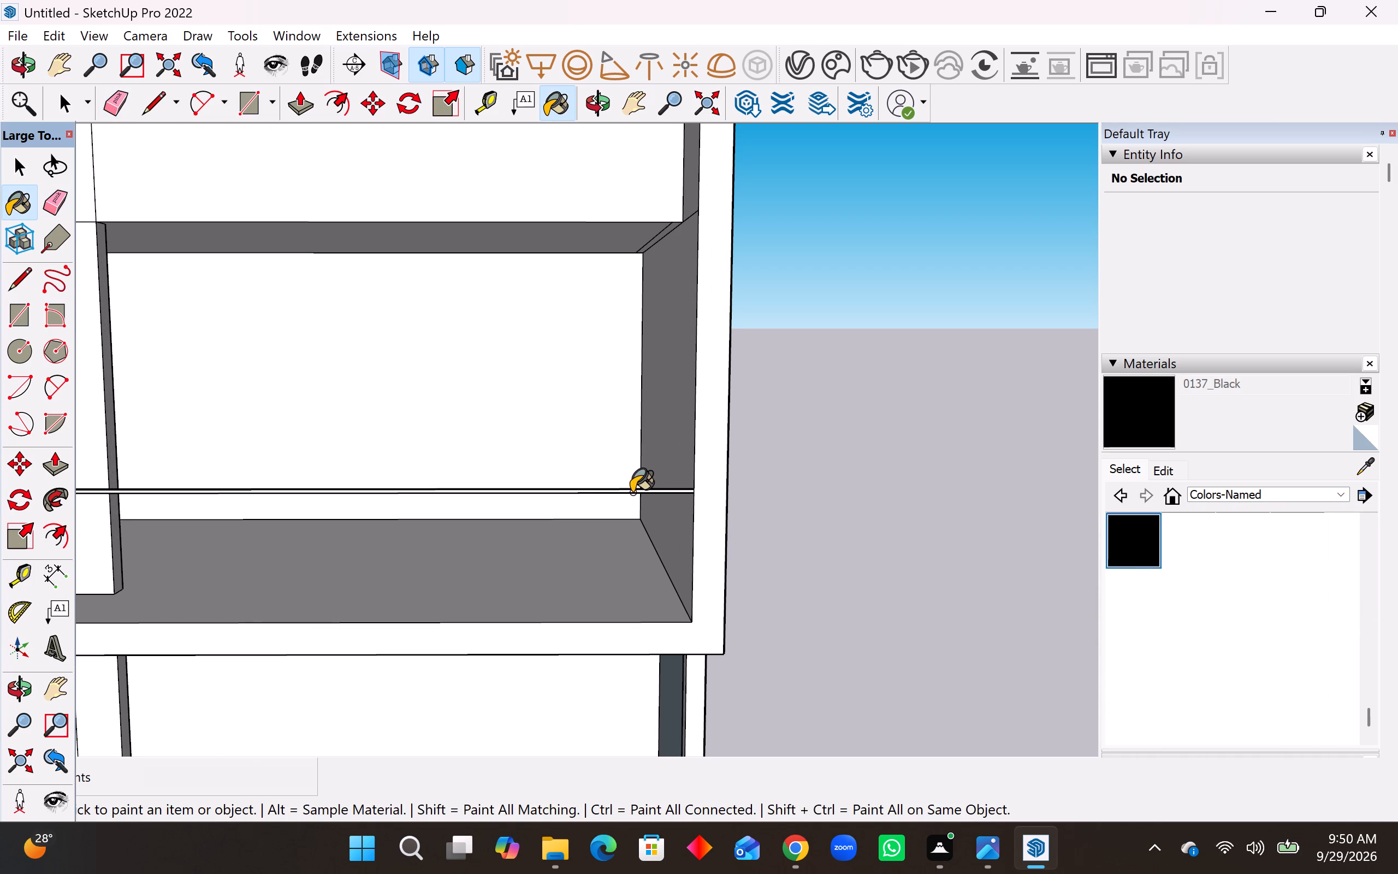
pyautogui.click(633, 491)
pyautogui.scroll(-6, 1018, 524)
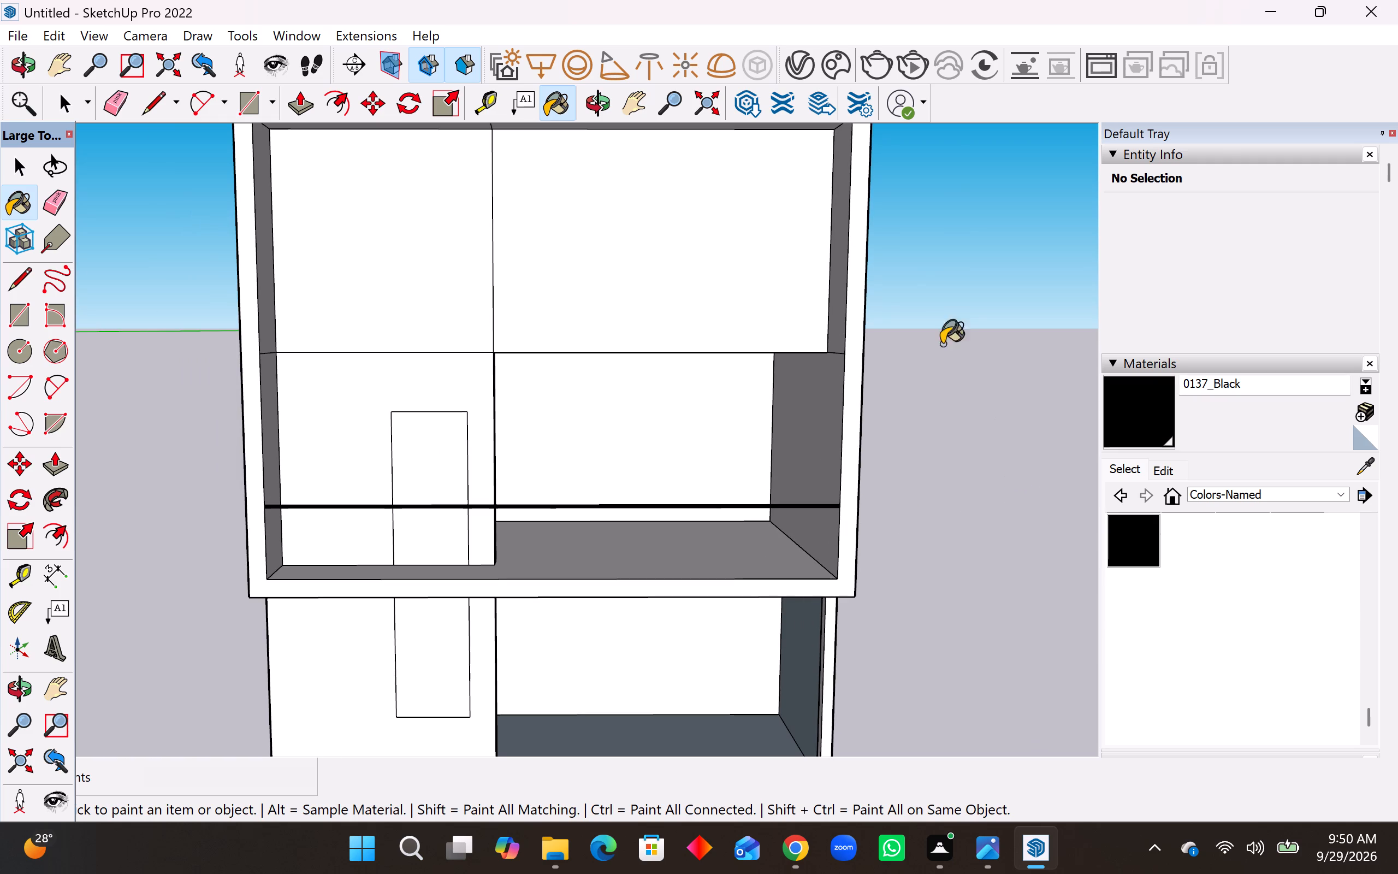
pyautogui.press('space')
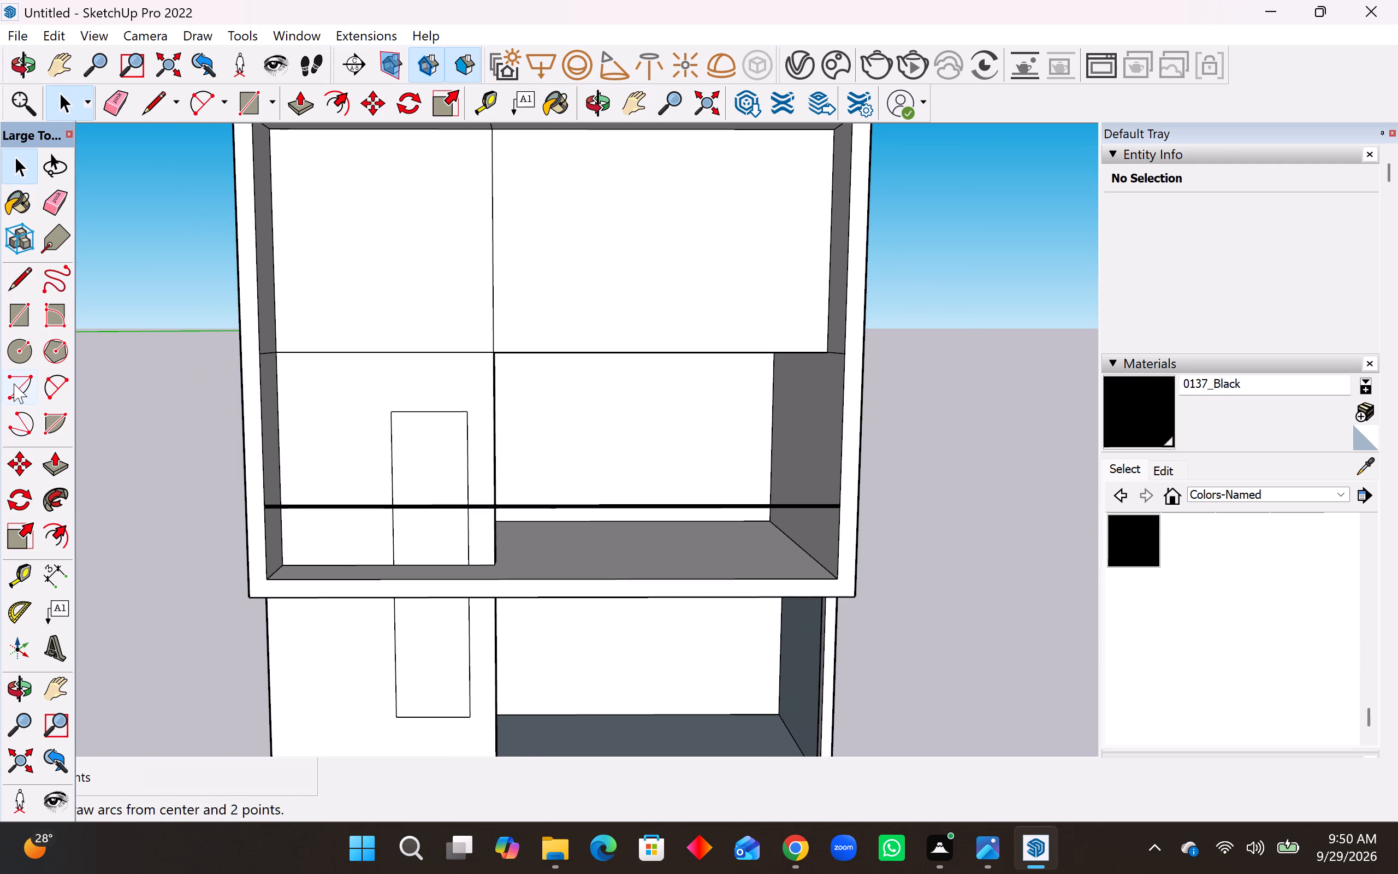
# Draw a rectangle about 16' wide and 6' 2" high from the first-floor opening's lower left corner up to the rail.
pyautogui.click(11, 312)
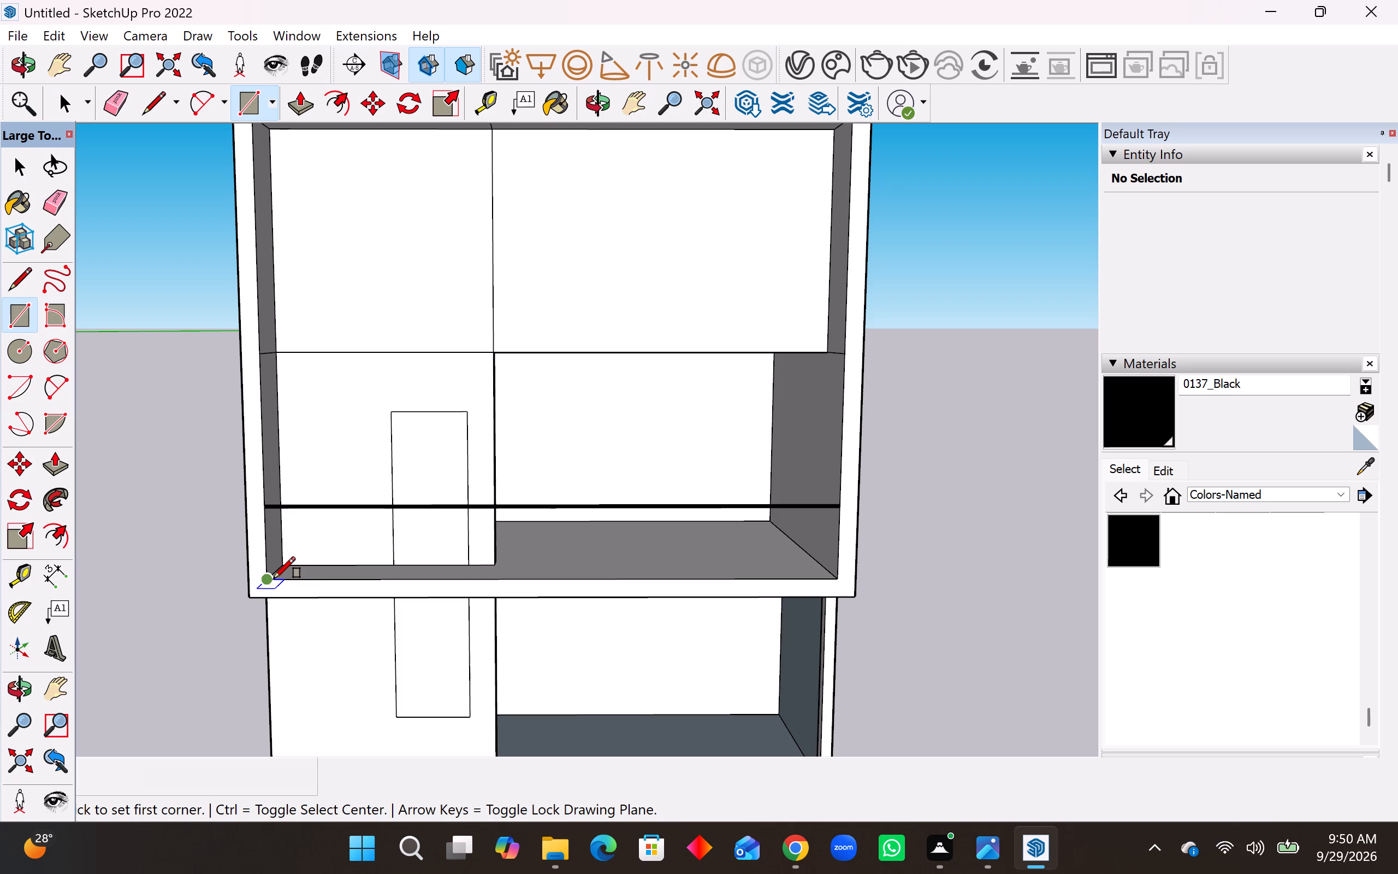
pyautogui.click(274, 578)
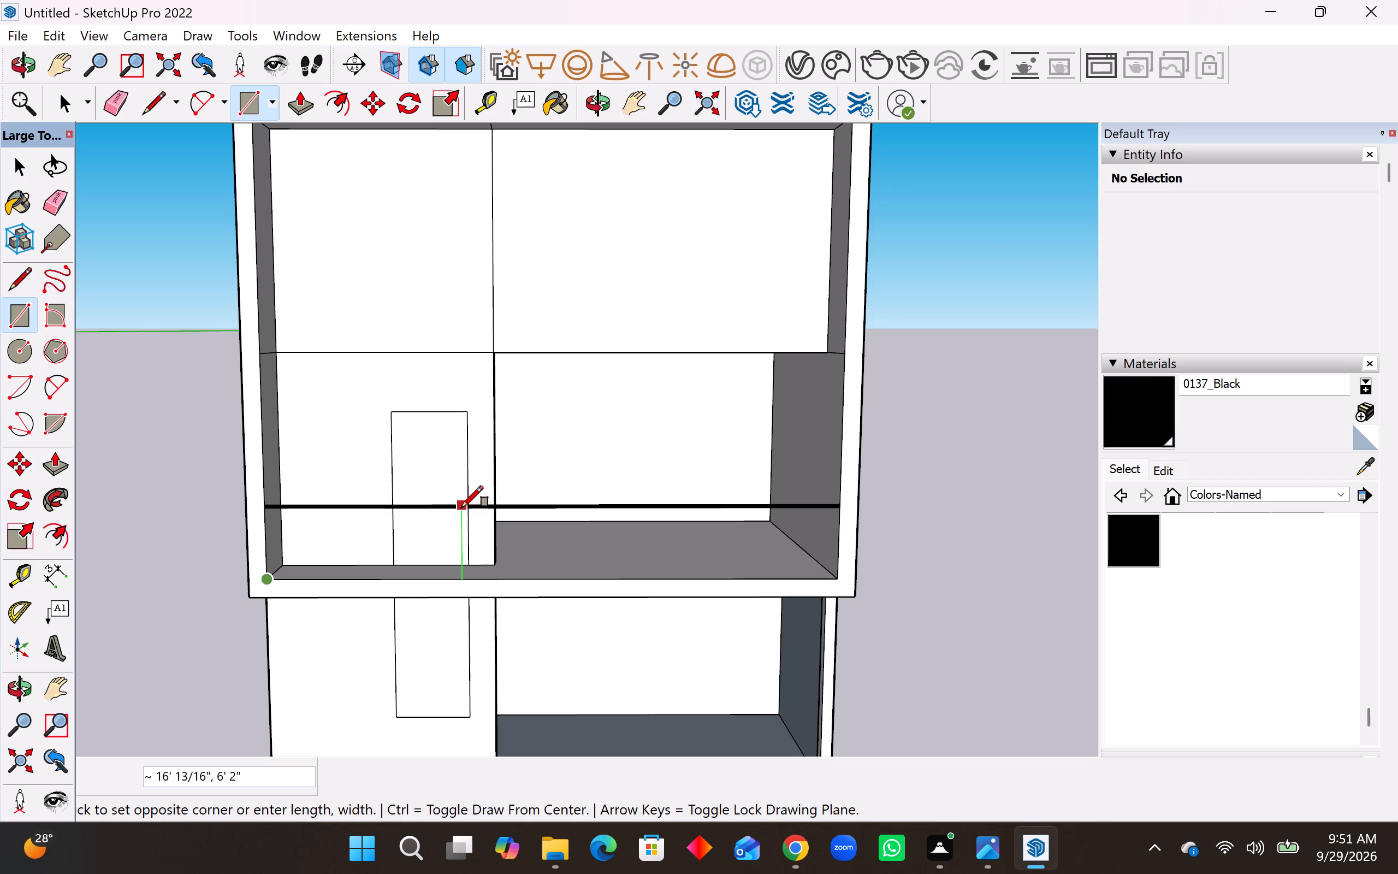
pyautogui.click(461, 507)
pyautogui.press('space')
# Delete the remaining face below the black rail, beside the 16' wide rectangle in the first-floor opening.
pyautogui.click(568, 559)
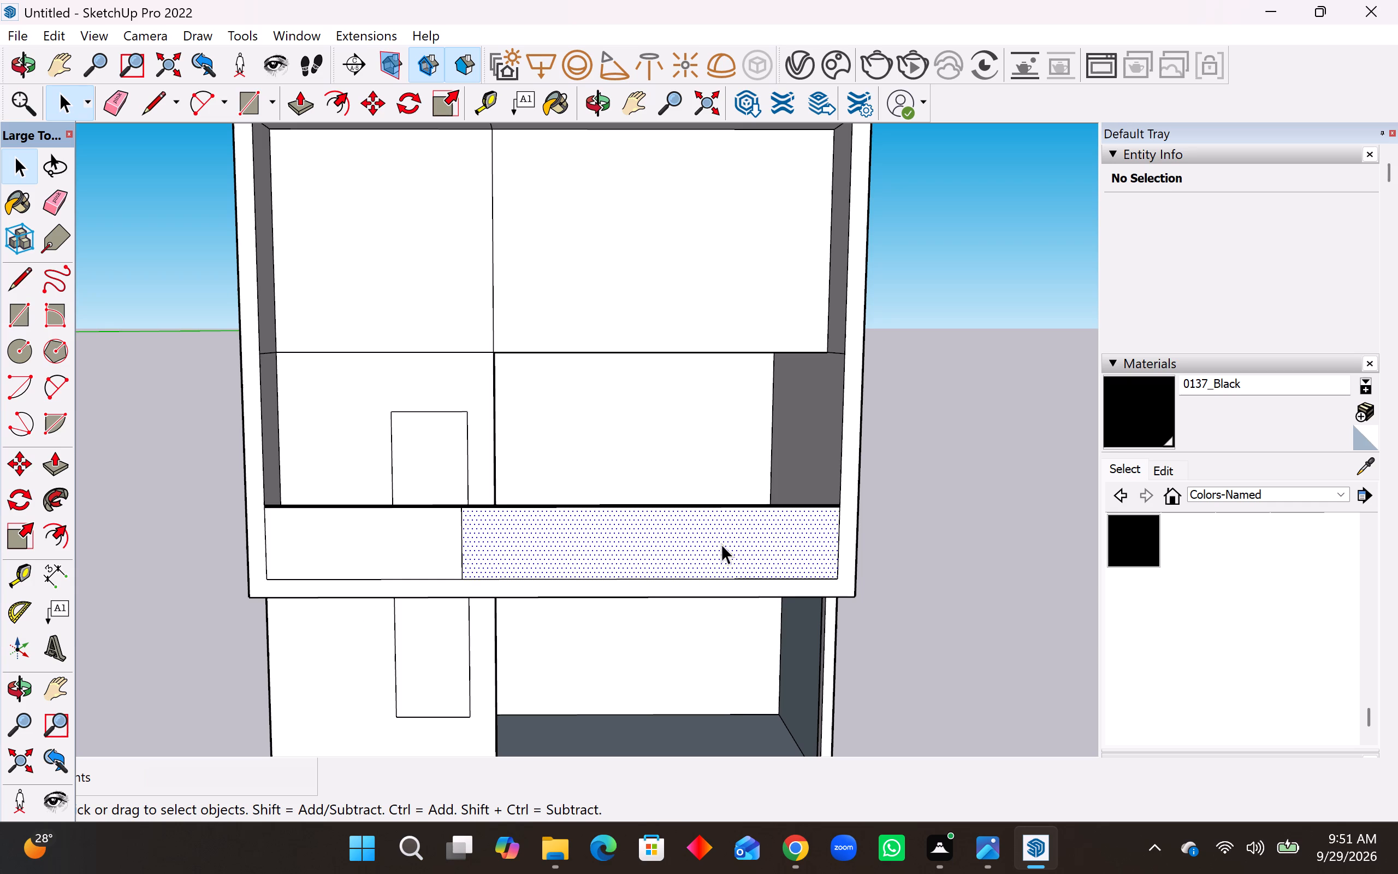
pyautogui.press('Delete')
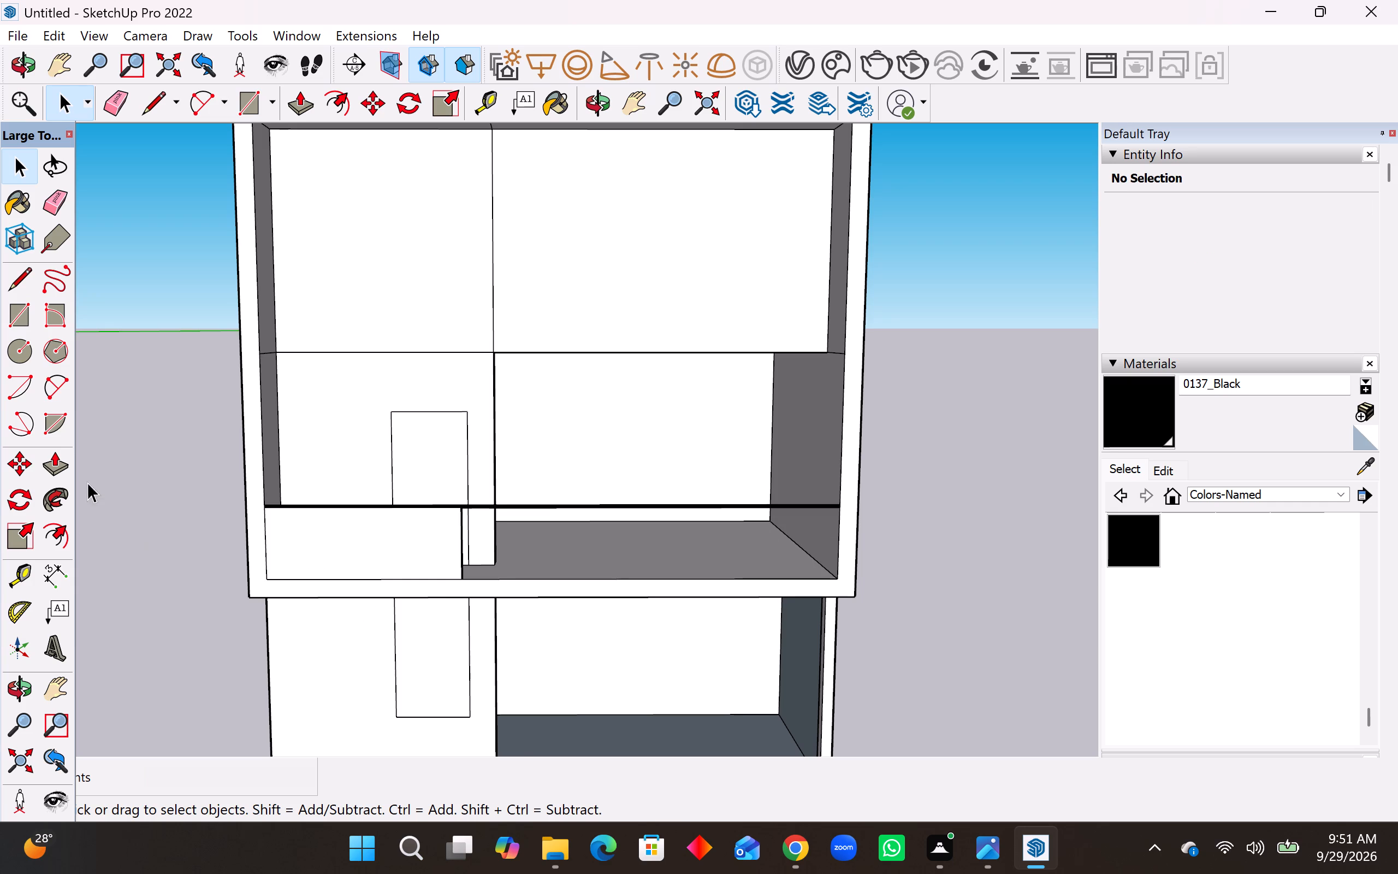
# Push/Pull the rectangular panel below the black rail outward by 1'.
pyautogui.click(51, 464)
pyautogui.click(349, 541)
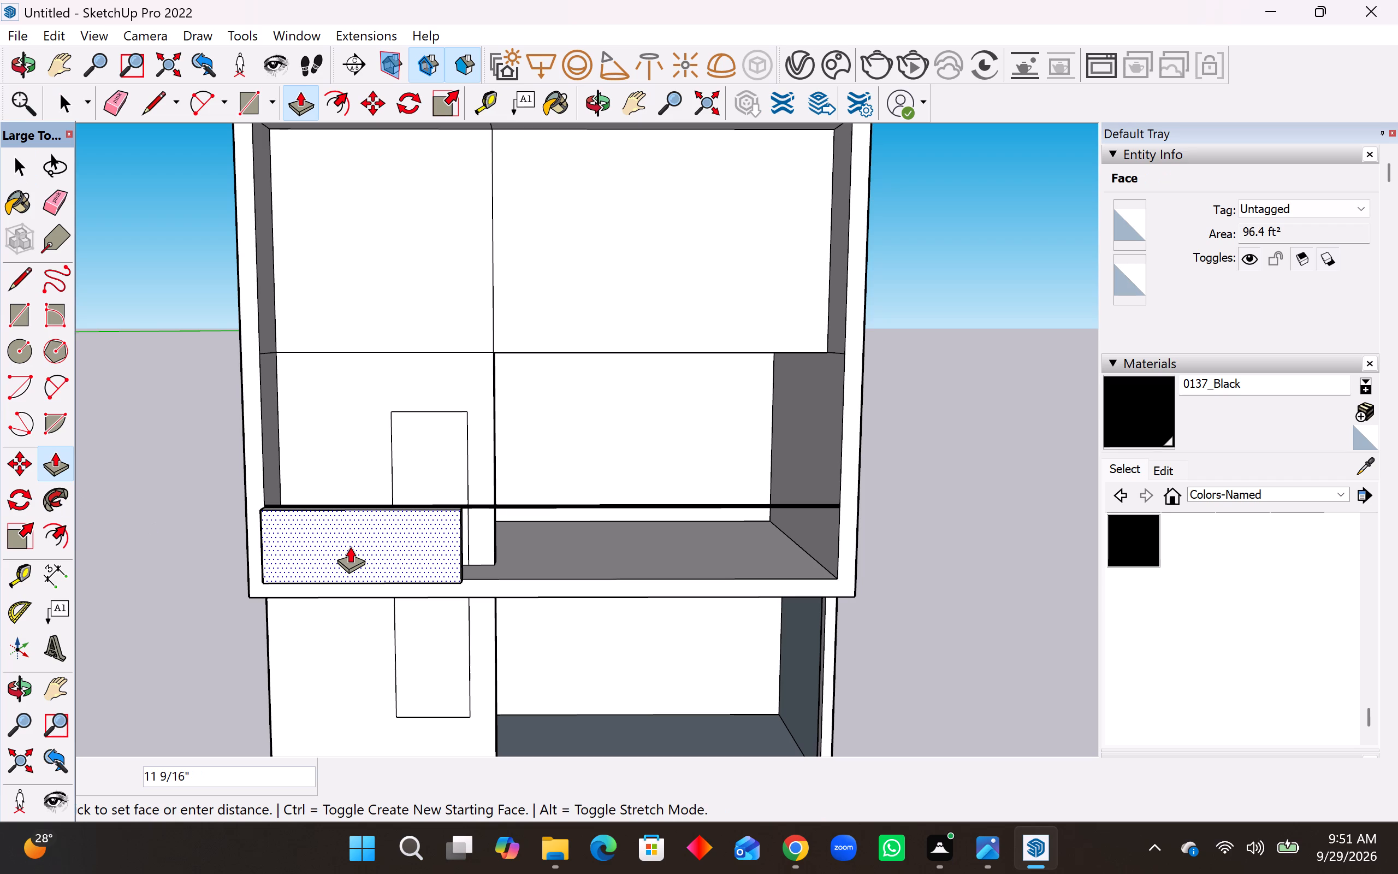
pyautogui.press('1')
pyautogui.press("'")
pyautogui.press('Return')
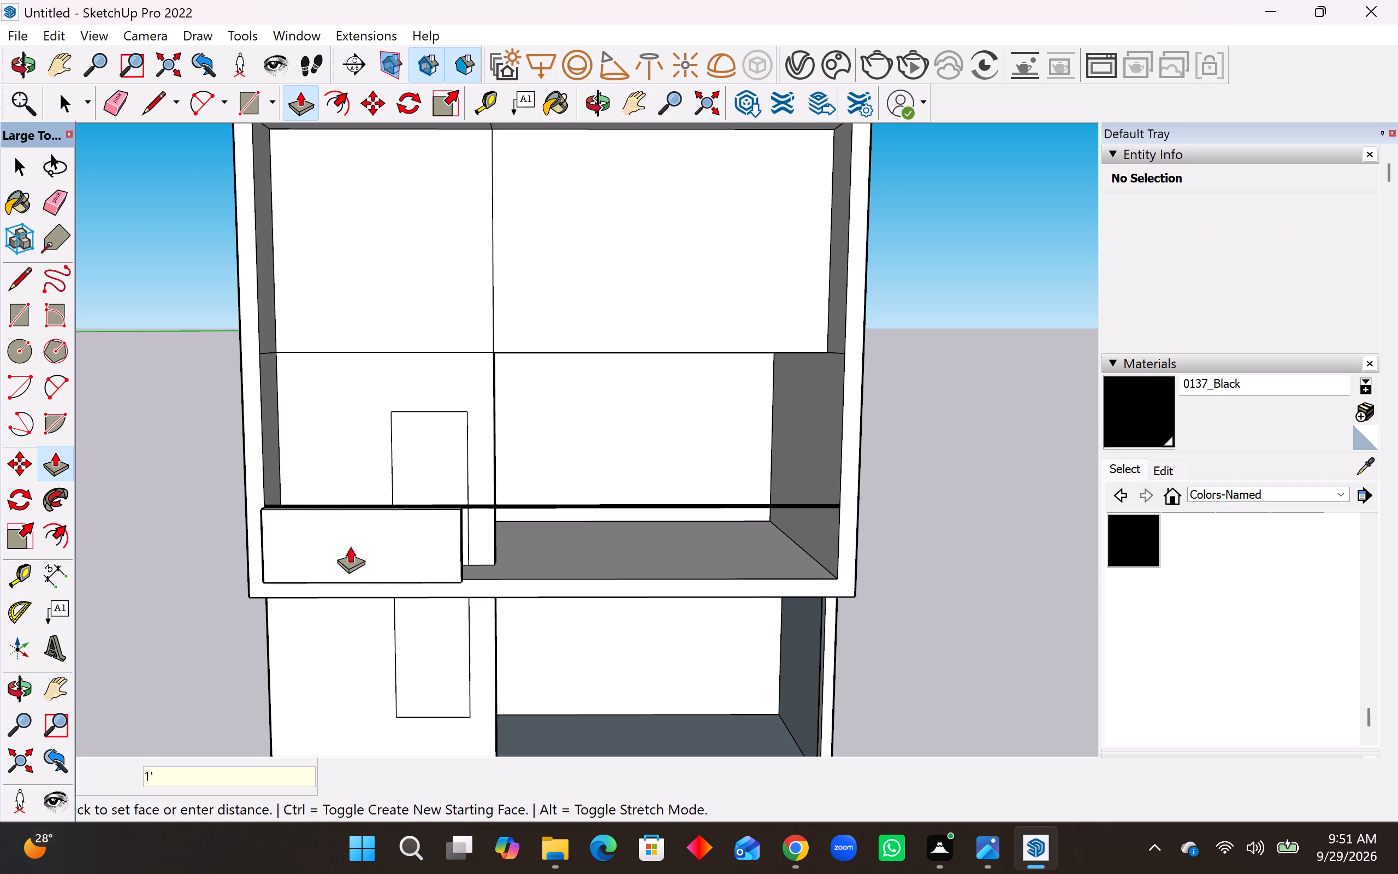
# Push the front face of the panel below the rail back inward by 6".
pyautogui.moveTo(370, 563); pyautogui.dragTo(782, 623, button='middle')
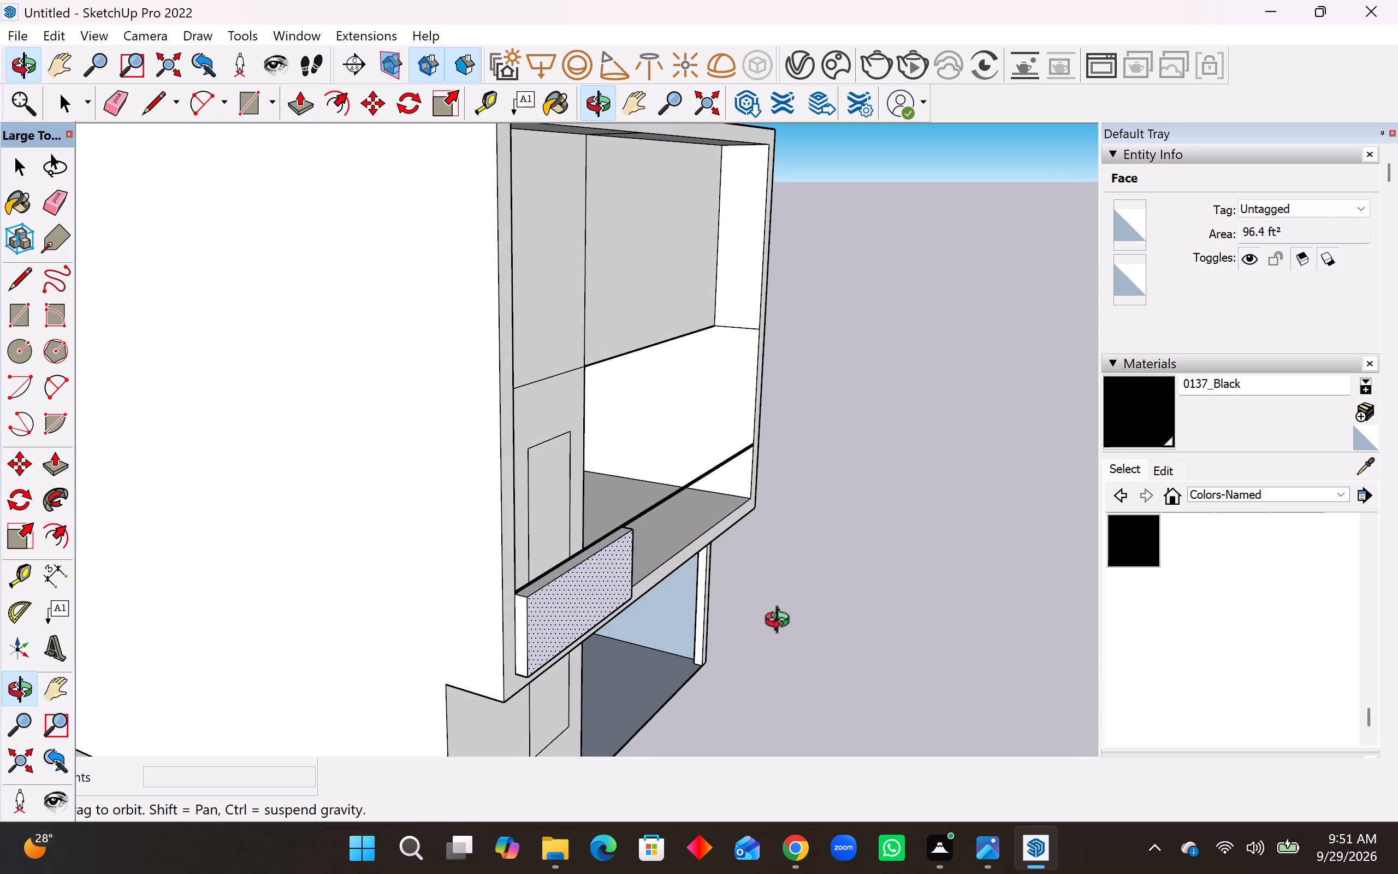
pyautogui.moveTo(782, 623); pyautogui.dragTo(453, 612, button='middle')
pyautogui.click(419, 574)
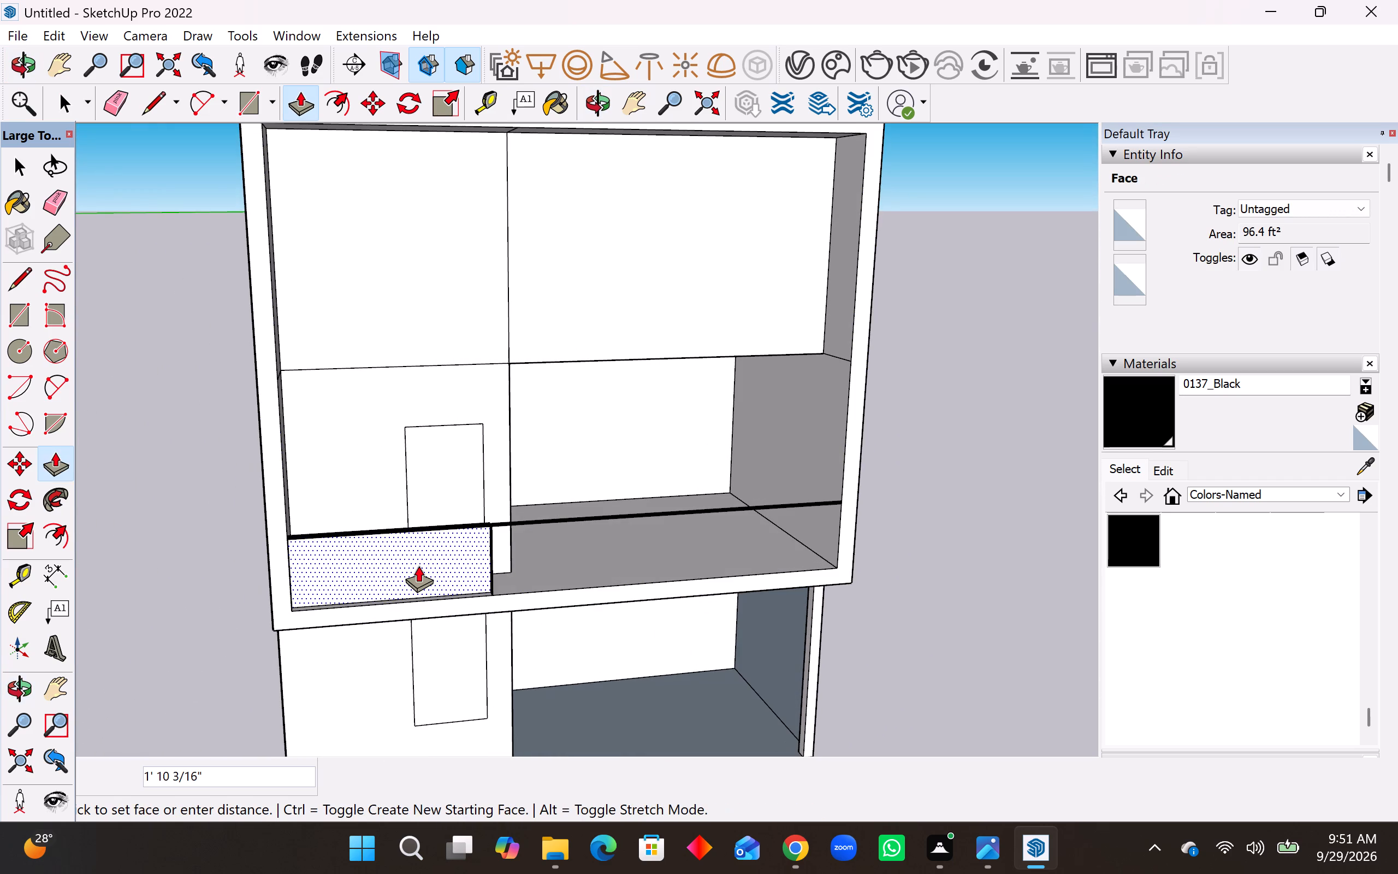
pyautogui.write('6"')
pyautogui.press('Return')
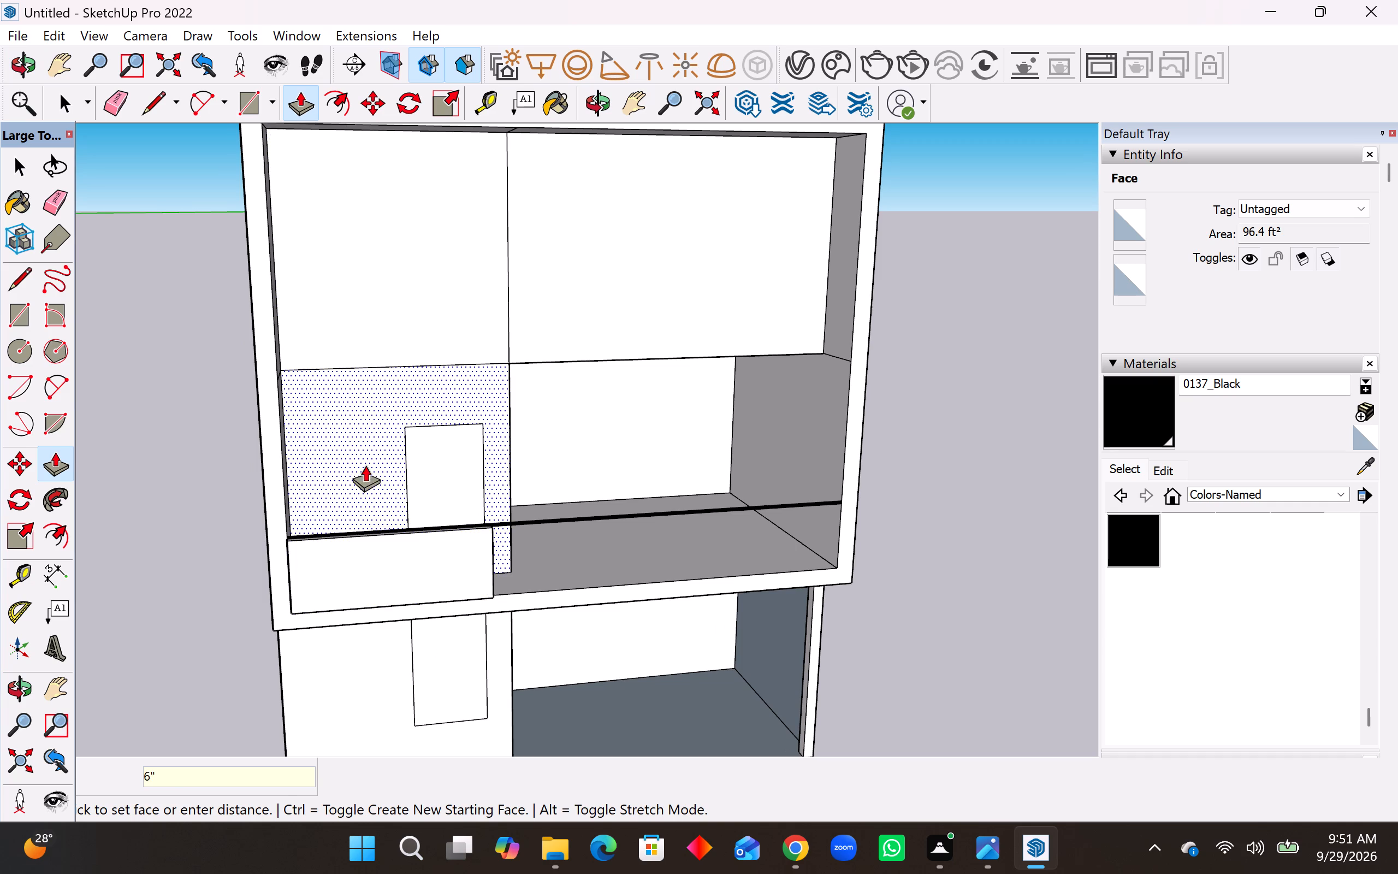
# Offset the tall narrow rectangles on the first-floor and ground-floor front walls inward by 2" to form frames.
pyautogui.moveTo(381, 518); pyautogui.dragTo(634, 603, button='middle')
pyautogui.moveTo(566, 611); pyautogui.dragTo(288, 539, button='middle')
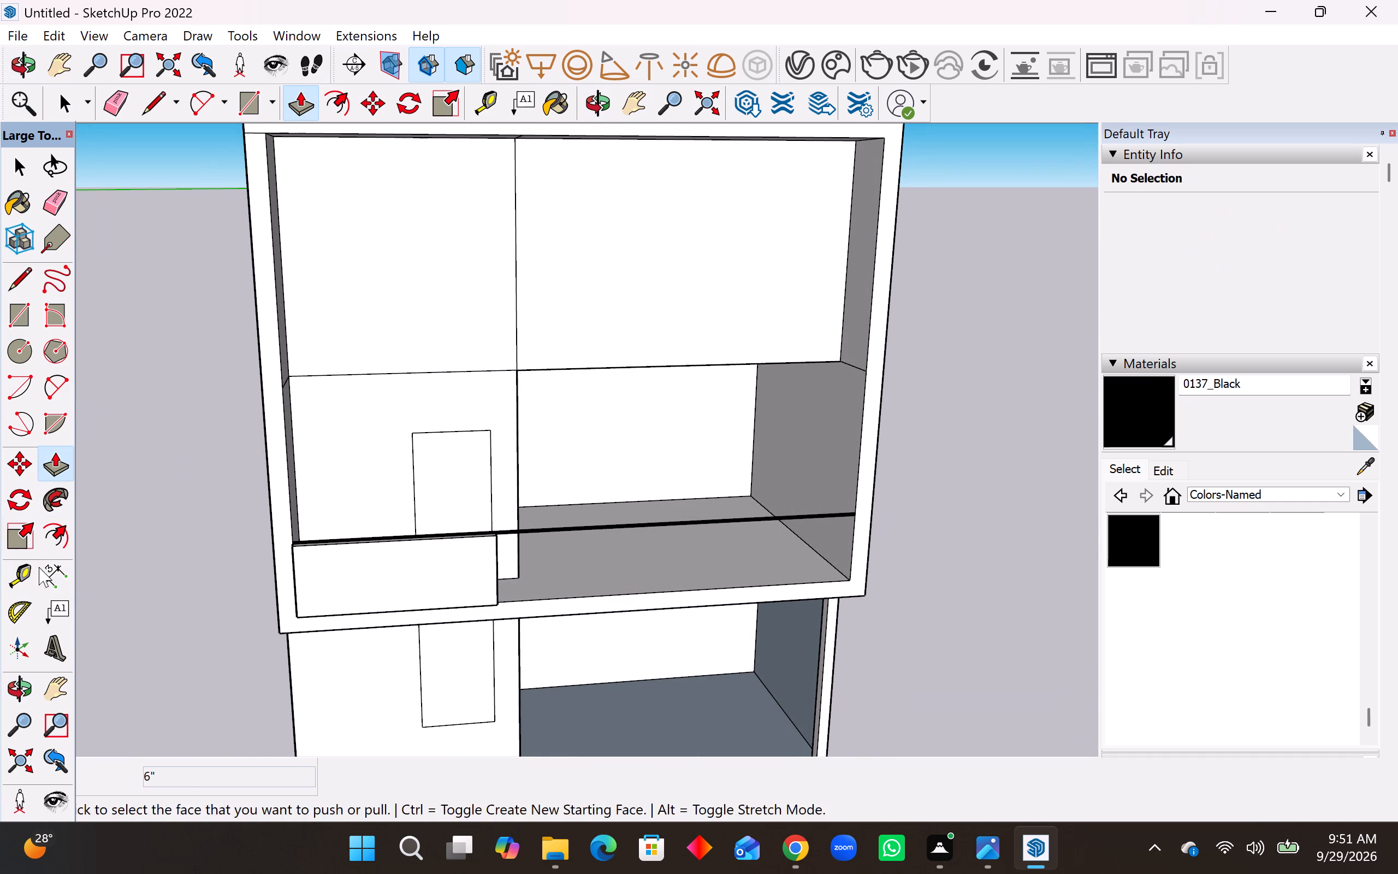
pyautogui.click(57, 545)
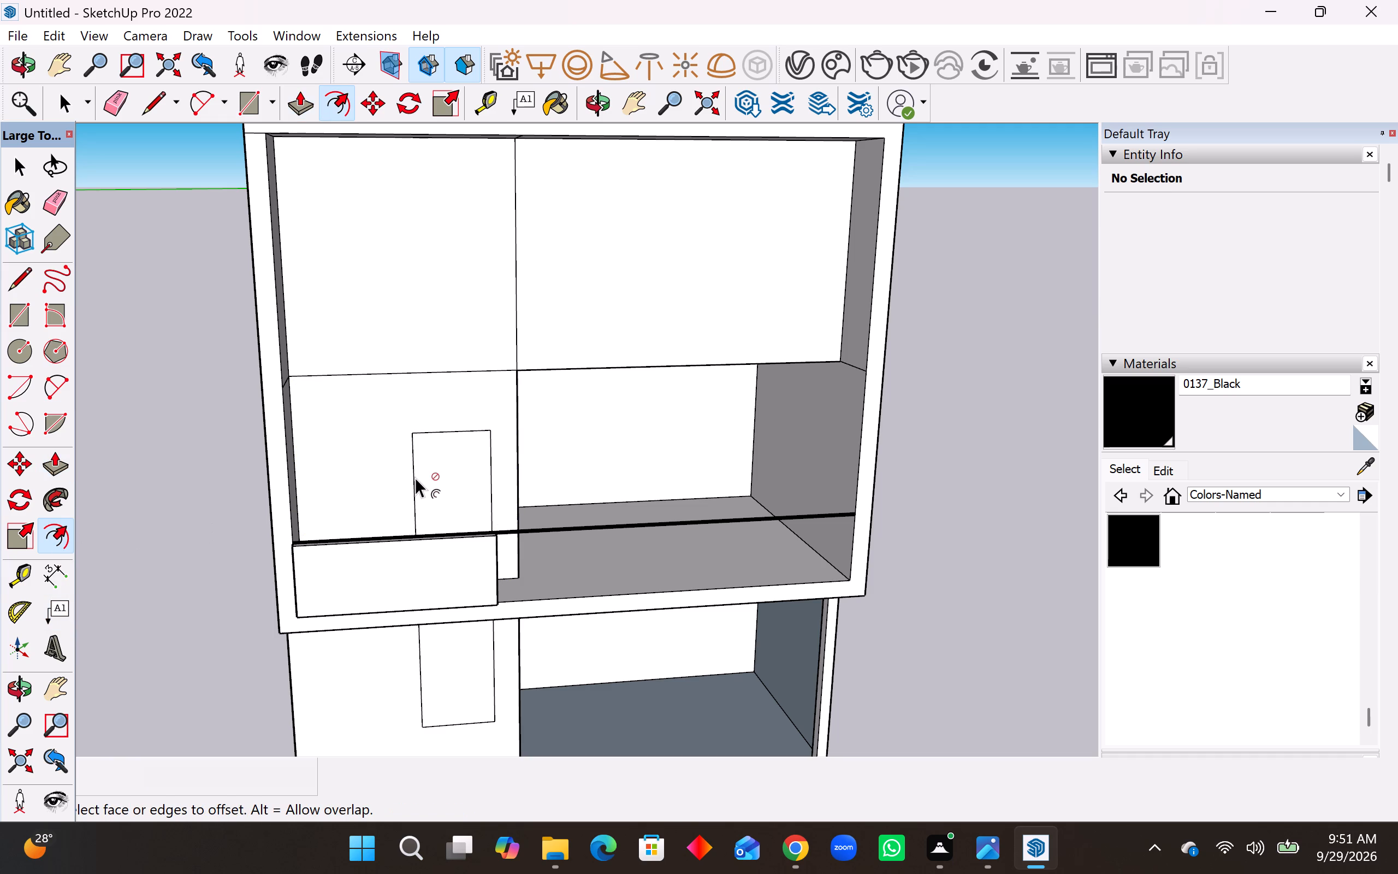
pyautogui.click(417, 471)
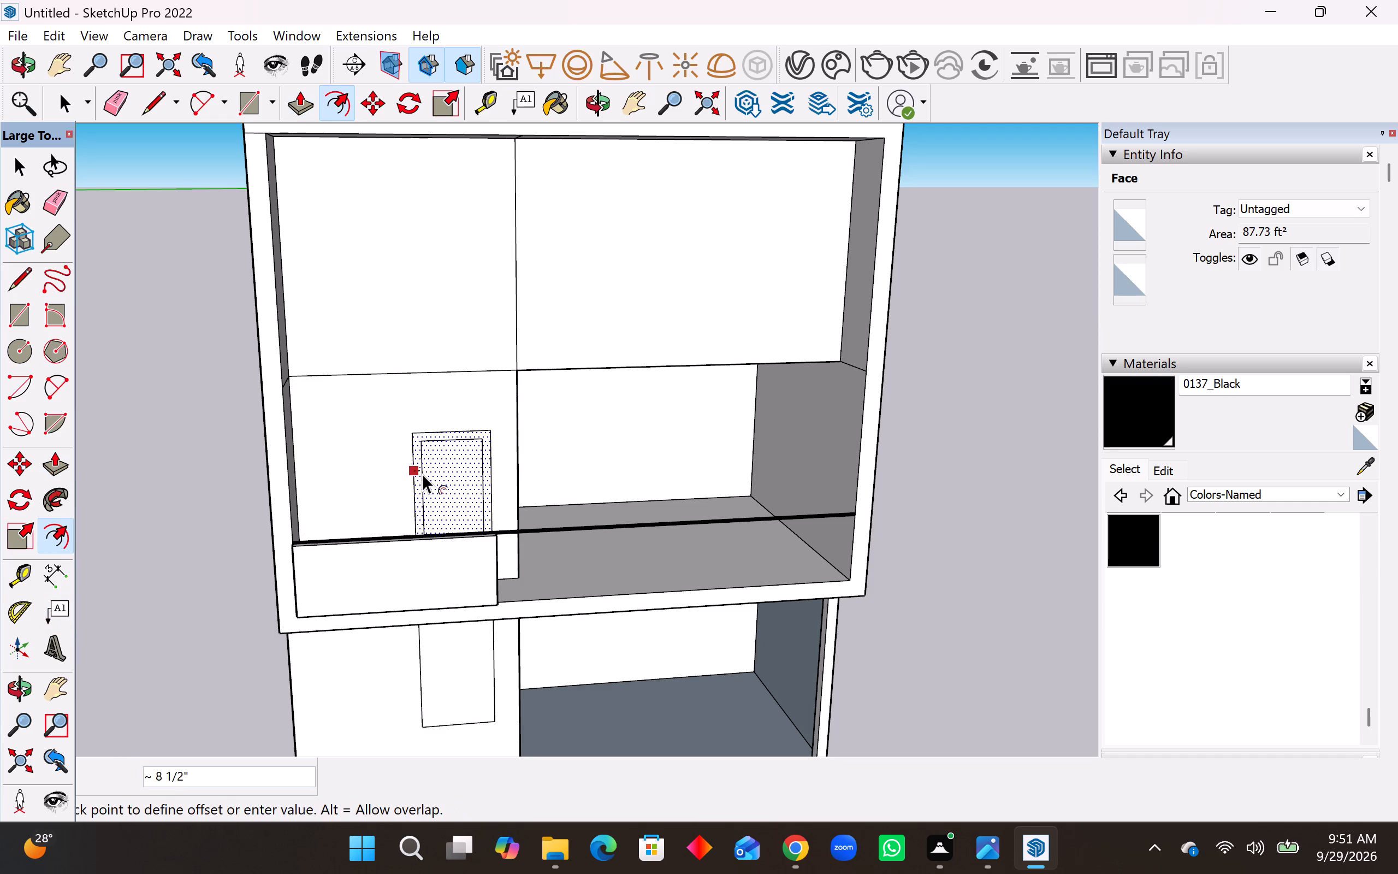
pyautogui.write('2"')
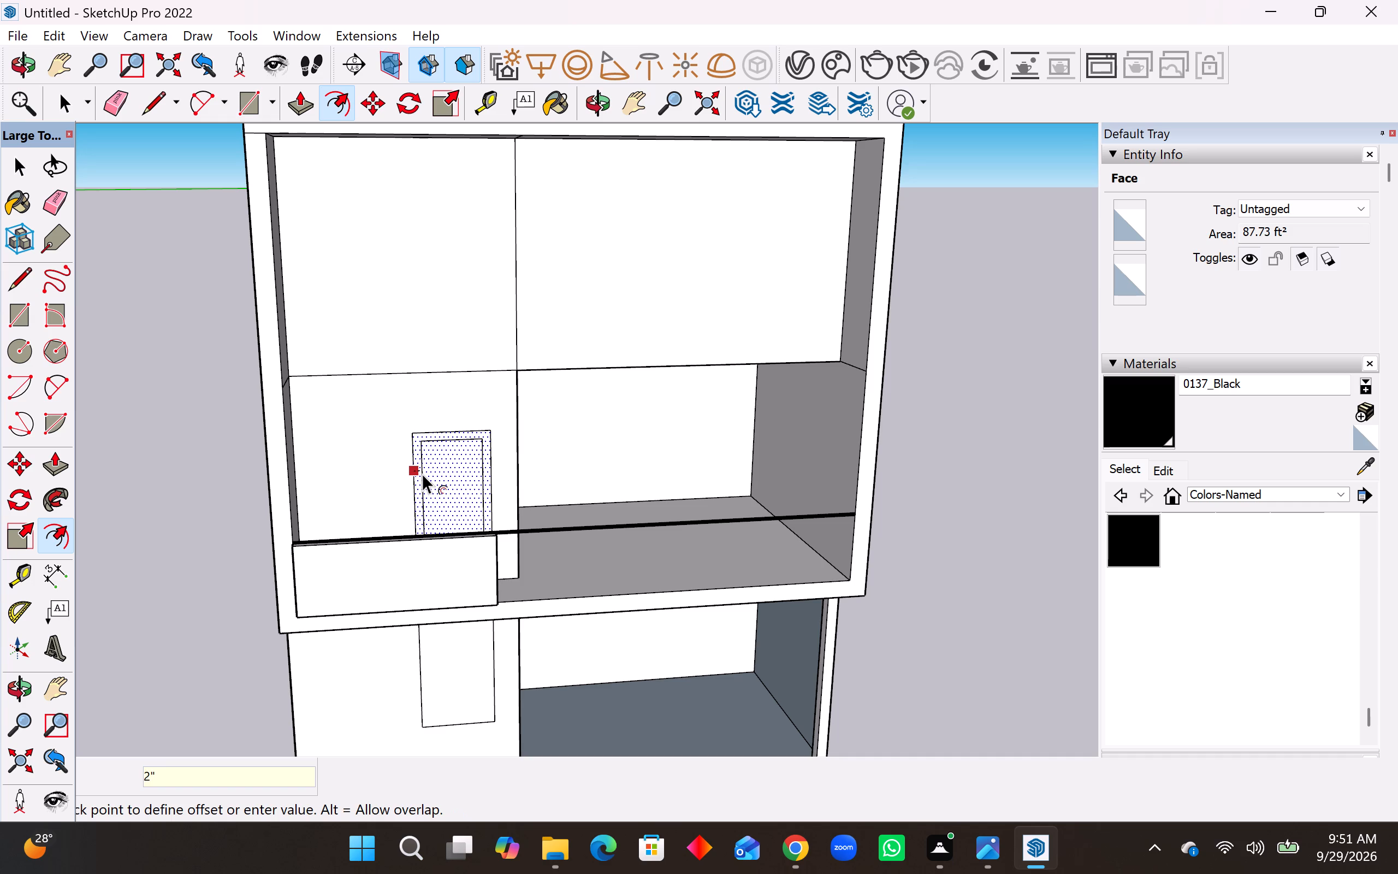
pyautogui.press('Return')
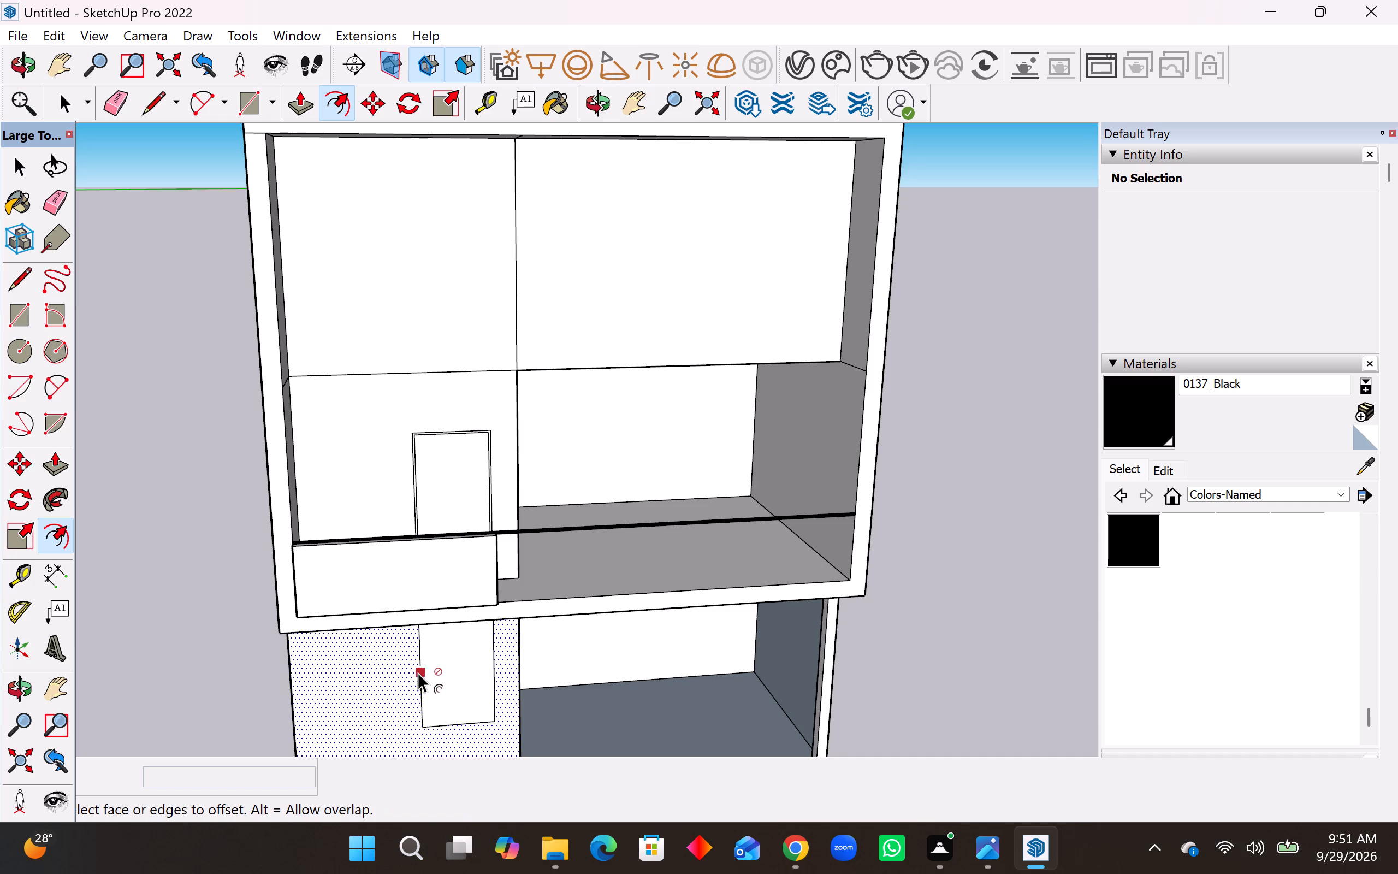
pyautogui.click(424, 681)
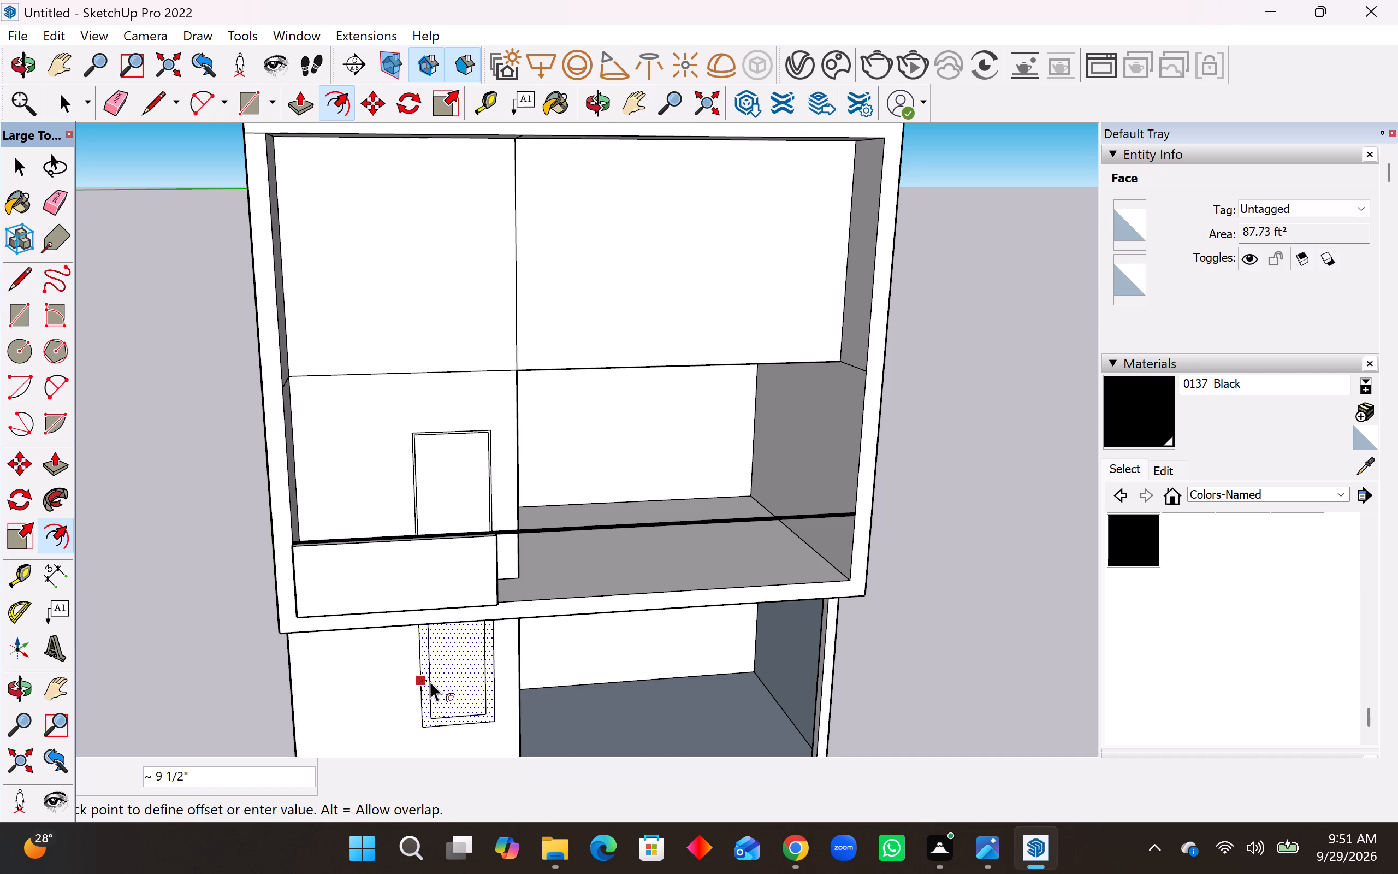
pyautogui.write('2"')
pyautogui.press('Return')
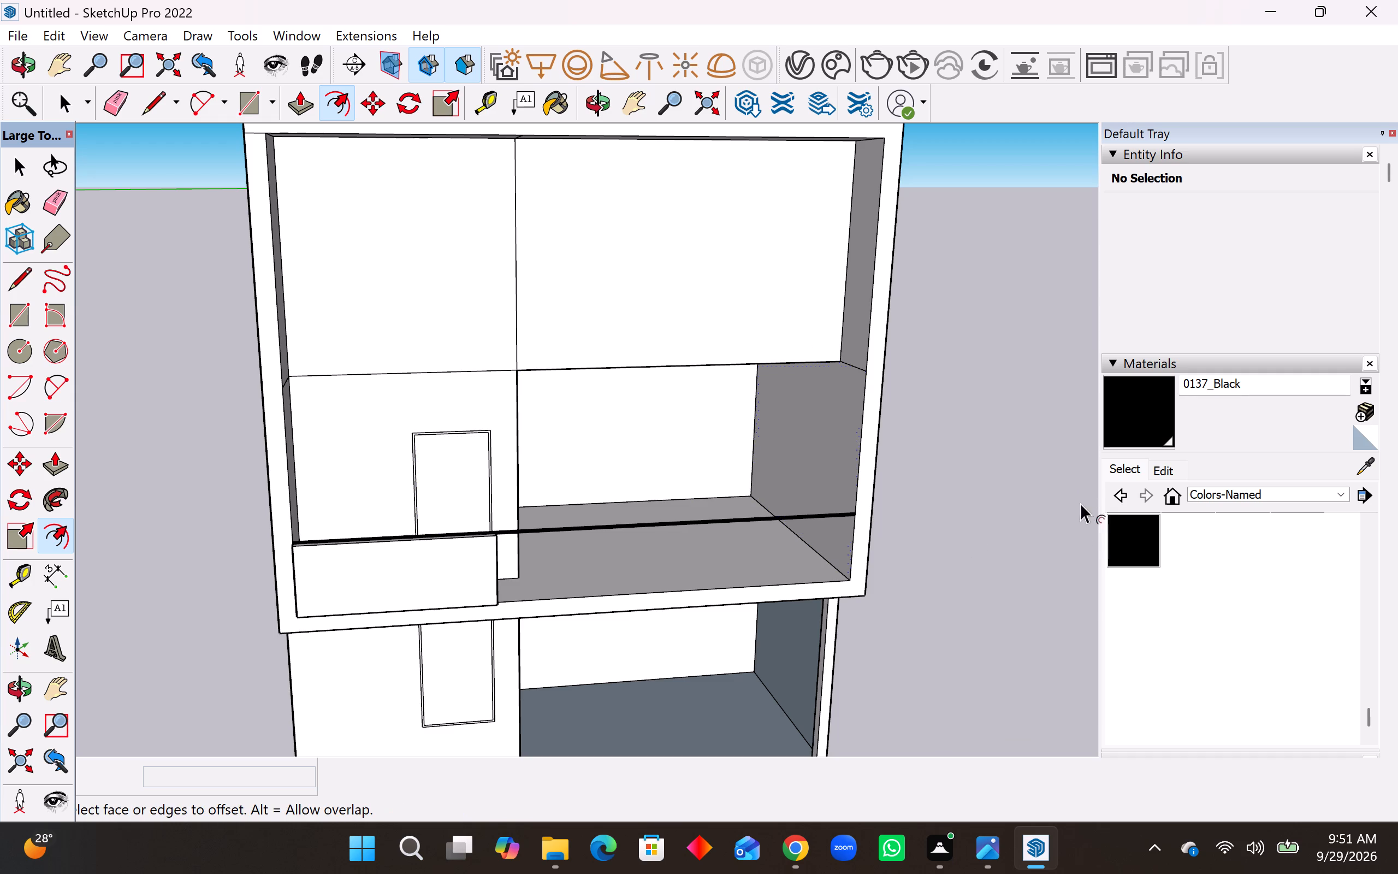
# Paint the thin frames of the first-floor and ground-floor rectangles with 0137_Black from the Colors-Named collection.
pyautogui.click(1143, 546)
pyautogui.scroll(6, 328, 531)
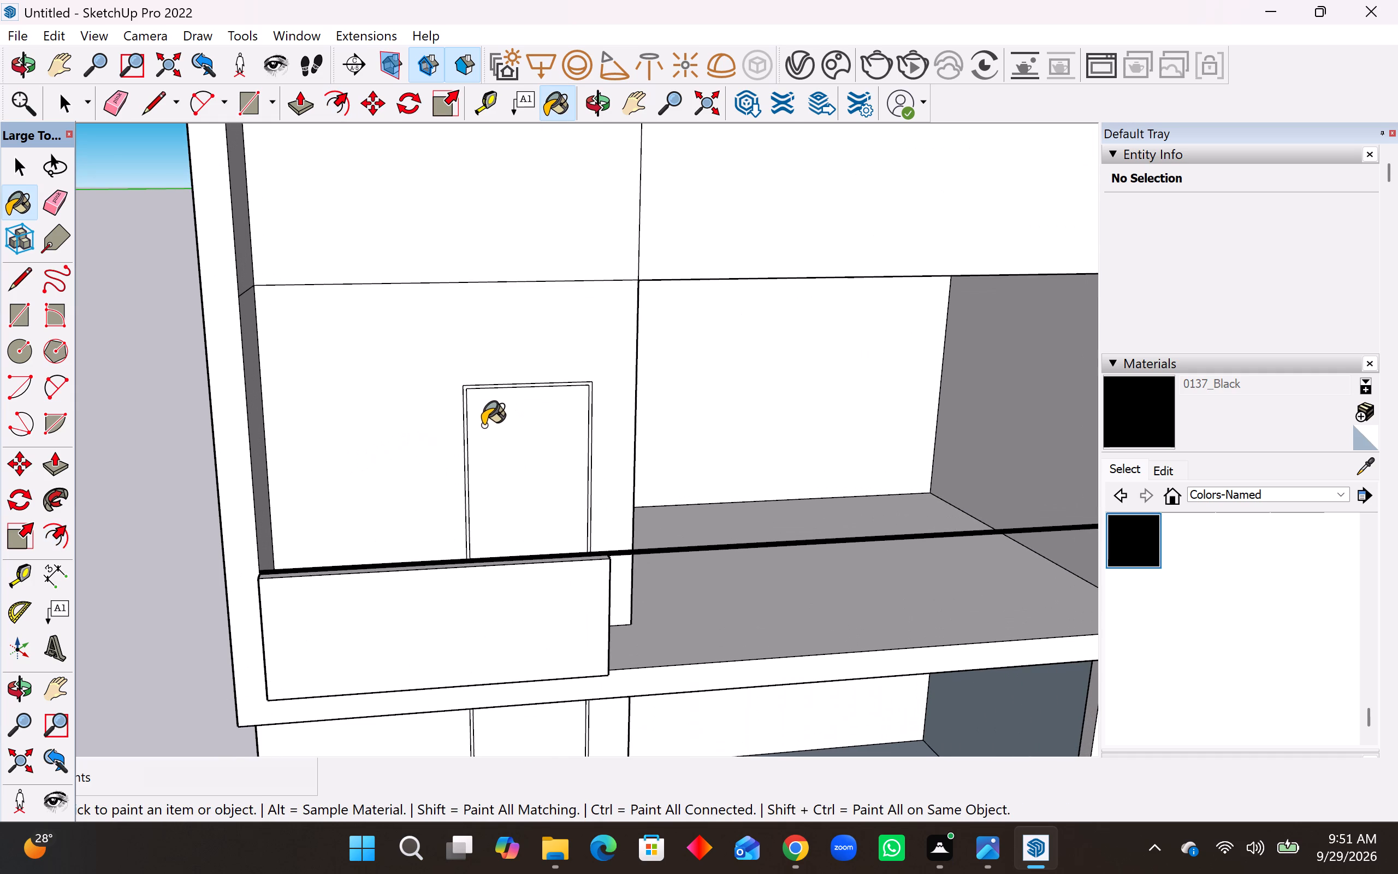
pyautogui.click(473, 428)
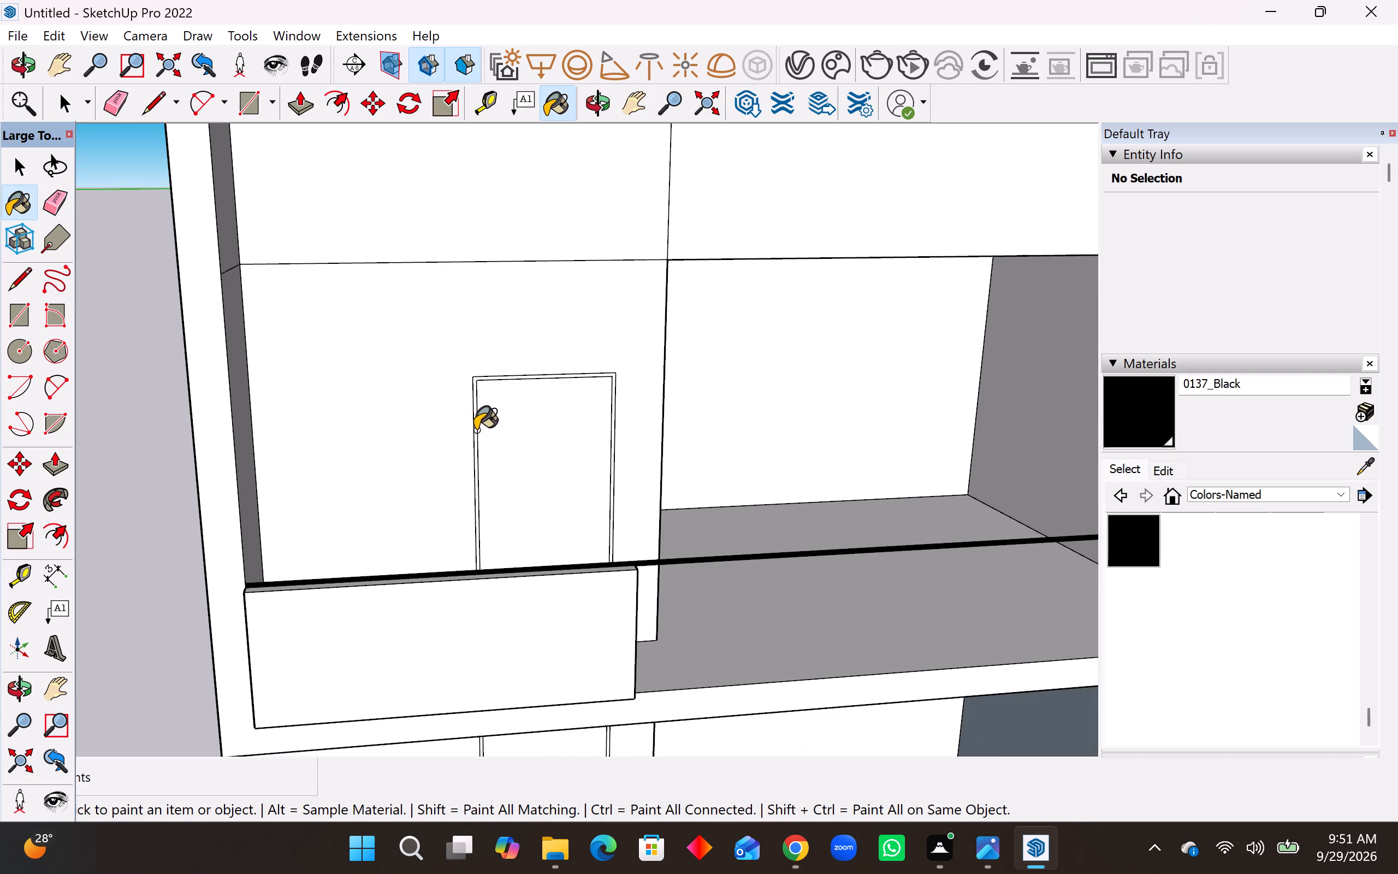
pyautogui.click(475, 430)
pyautogui.scroll(-9, 548, 485)
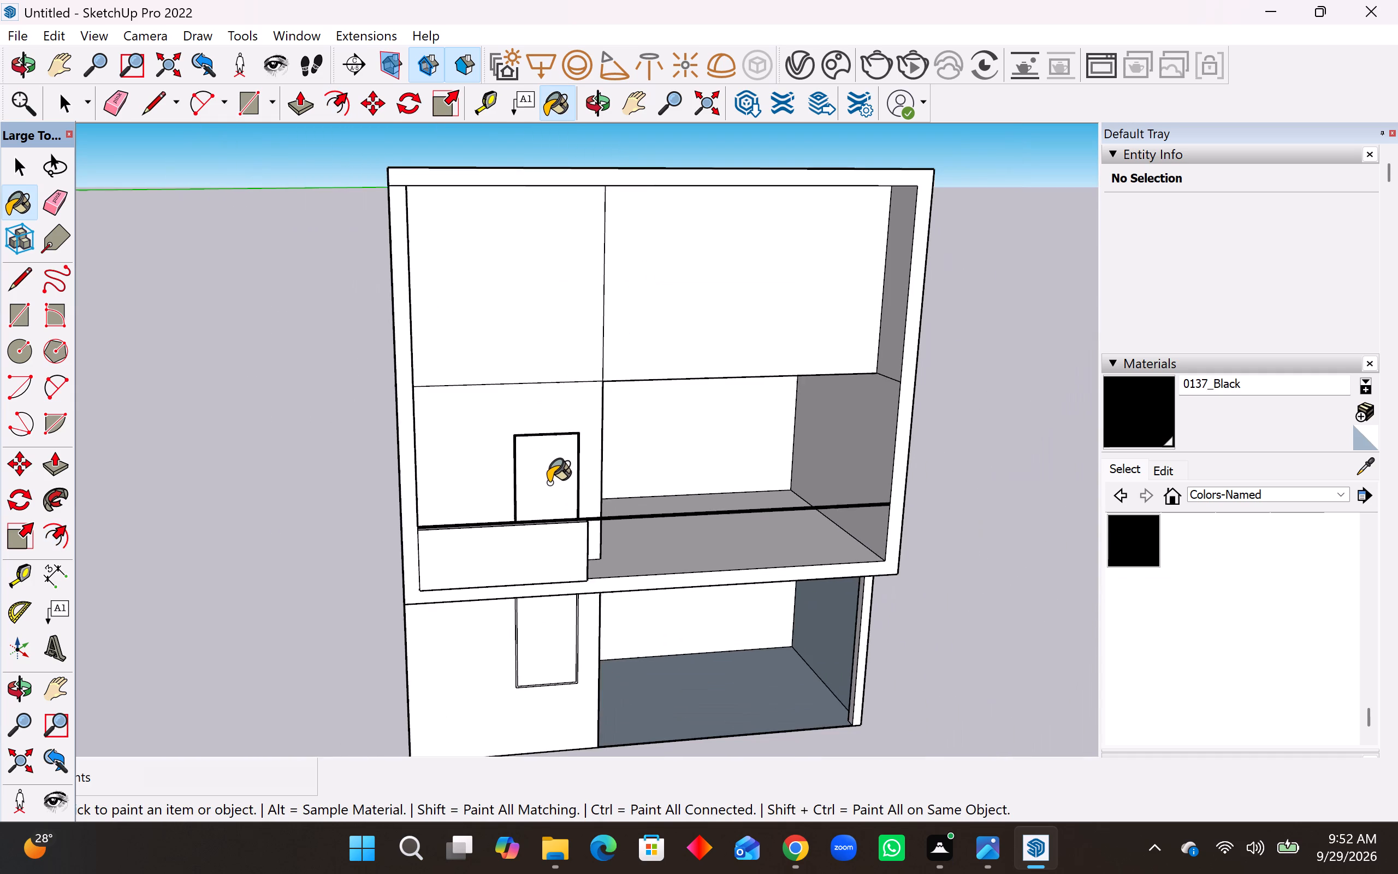
pyautogui.moveTo(572, 616); pyautogui.dragTo(553, 531, button='middle')
pyautogui.scroll(11, 573, 645)
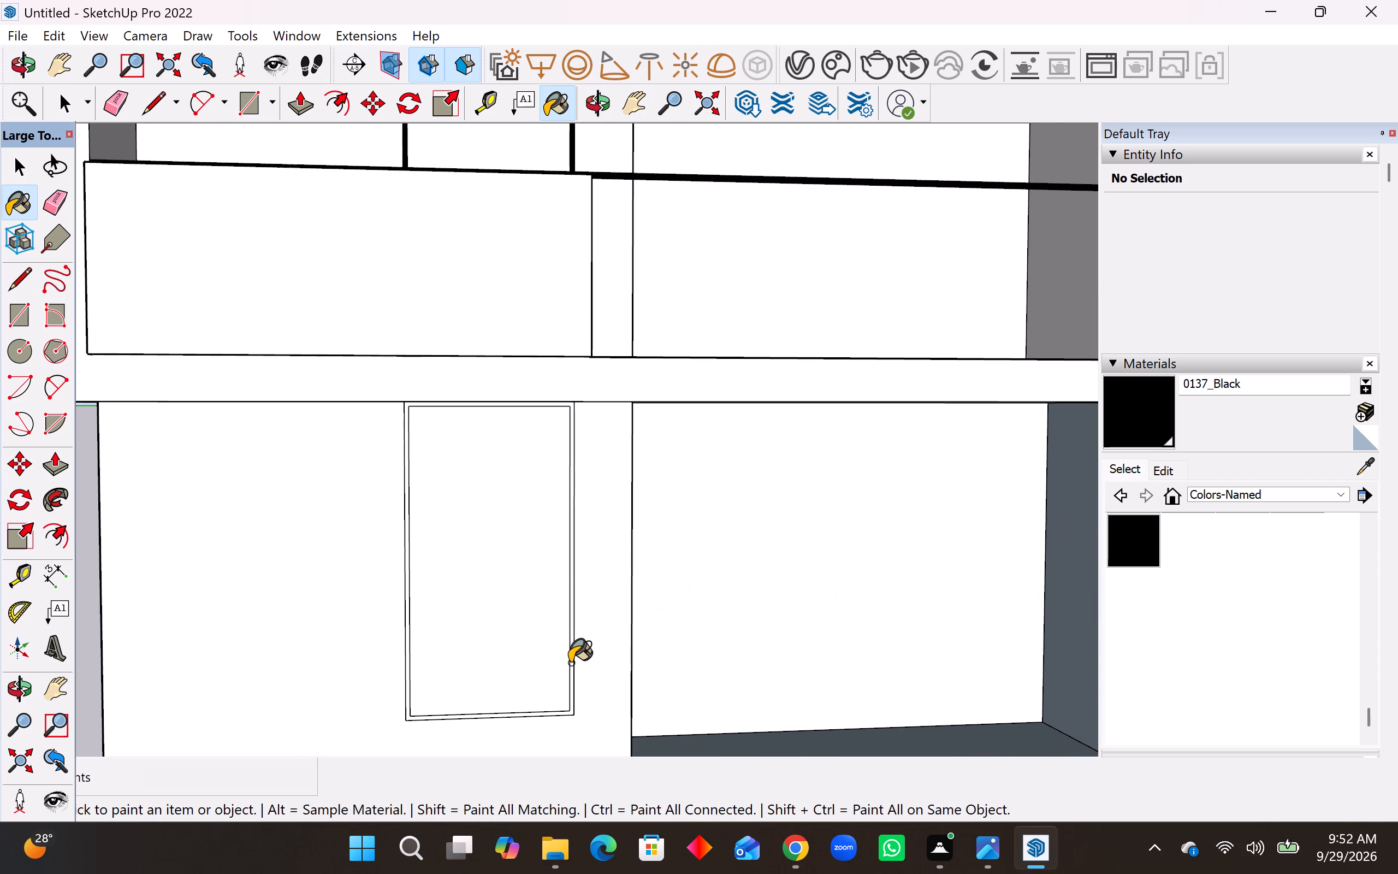
pyautogui.click(571, 663)
pyautogui.scroll(-9, 587, 669)
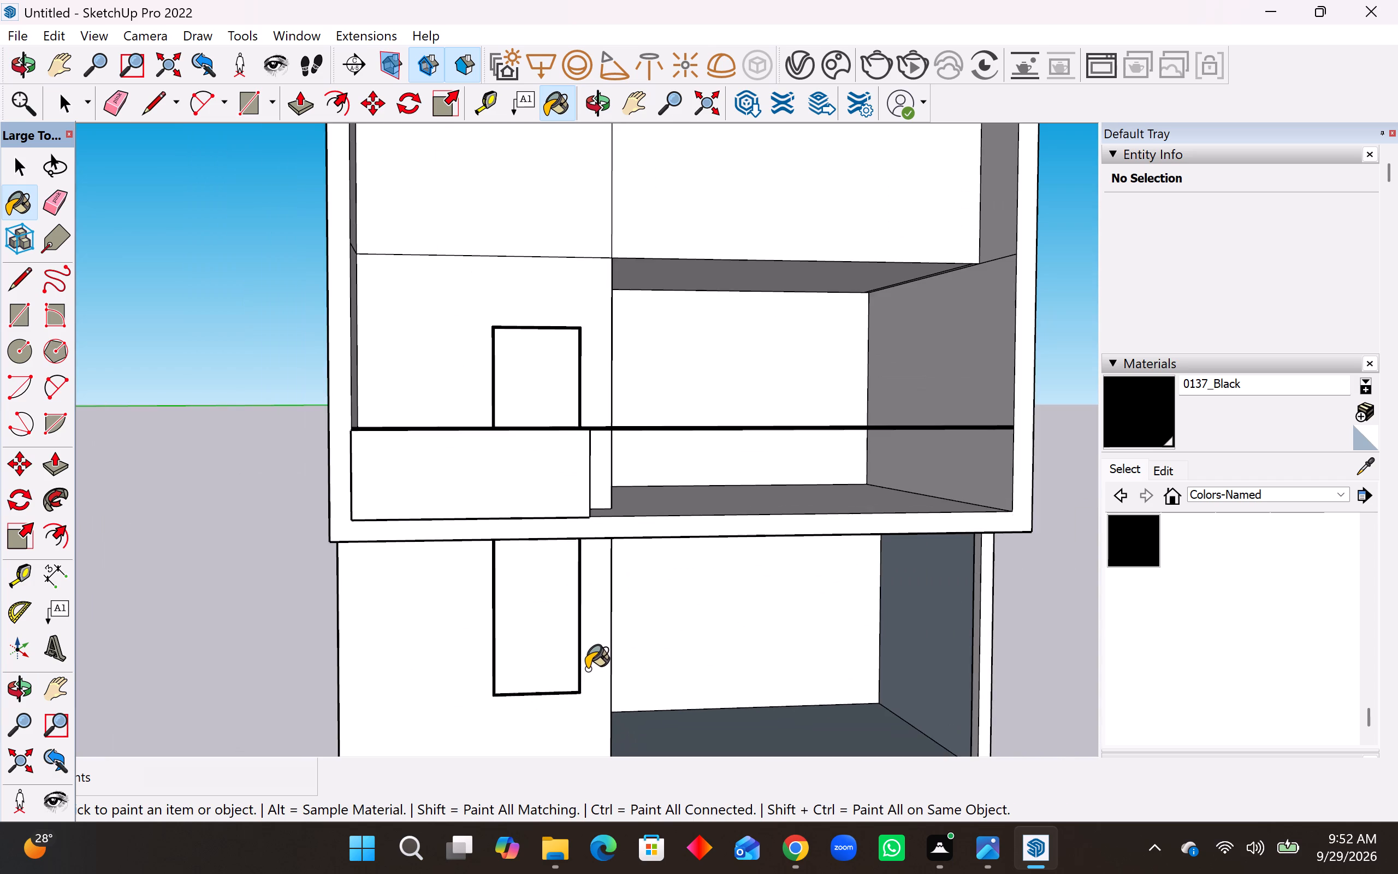
pyautogui.press('space')
# Examine the front elevation's openings, rail, panel and black frames from several angles and distances.
pyautogui.scroll(-10, 394, 617)
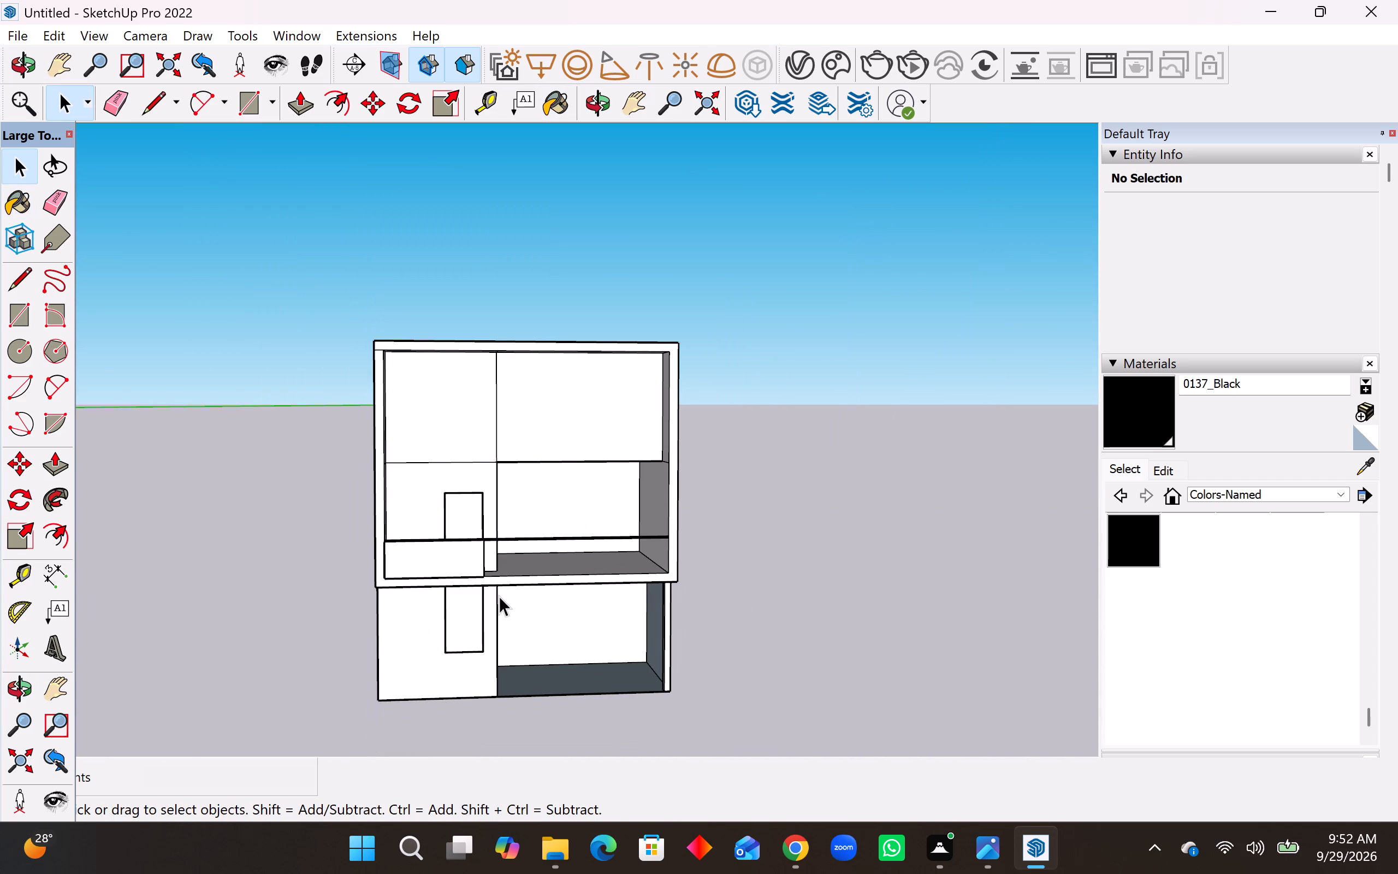
pyautogui.moveTo(521, 566); pyautogui.dragTo(531, 573, button='middle')
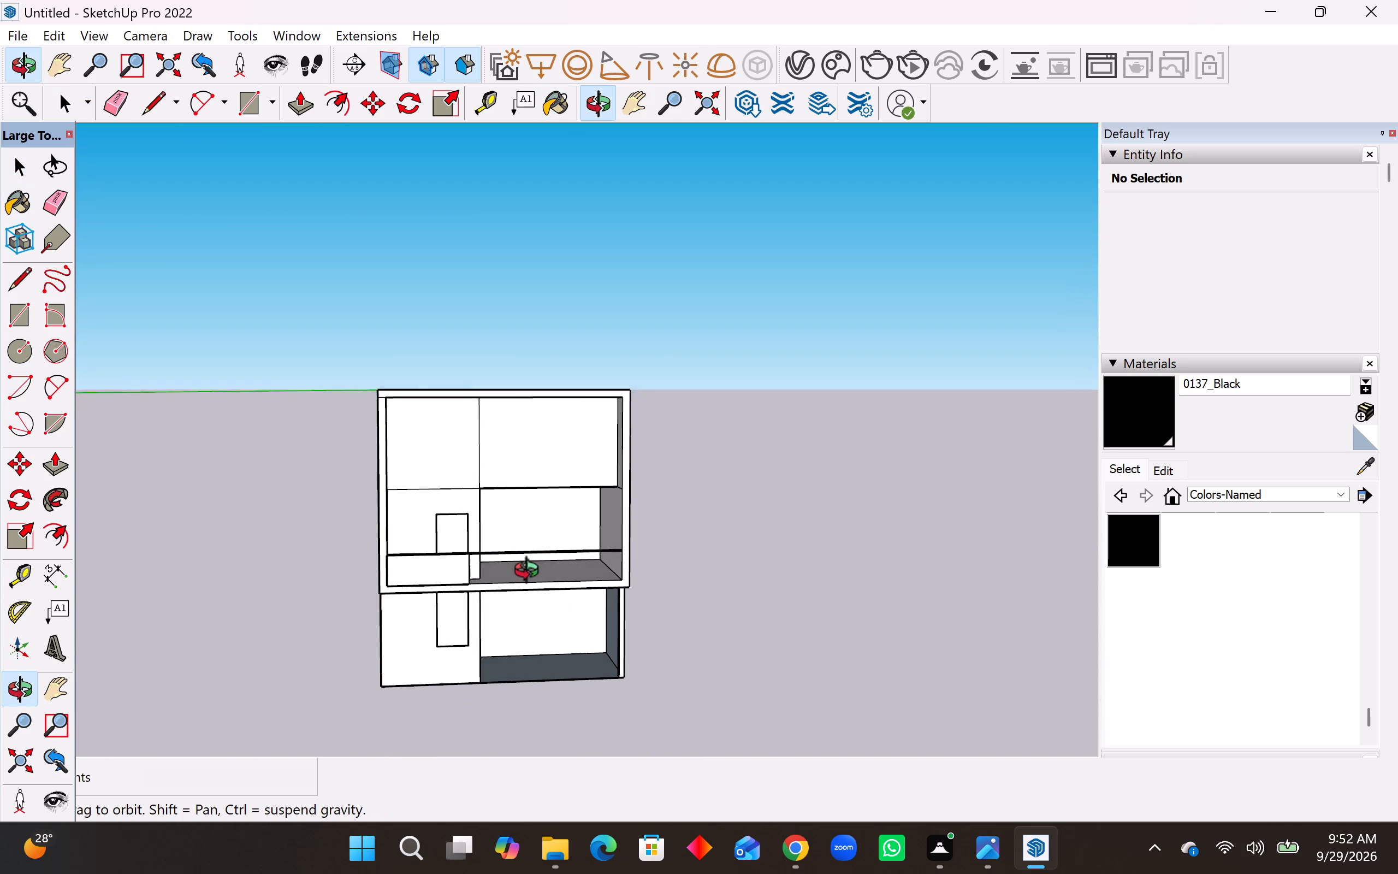
pyautogui.moveTo(531, 573); pyautogui.dragTo(537, 583, button='middle')
pyautogui.scroll(3, 594, 451)
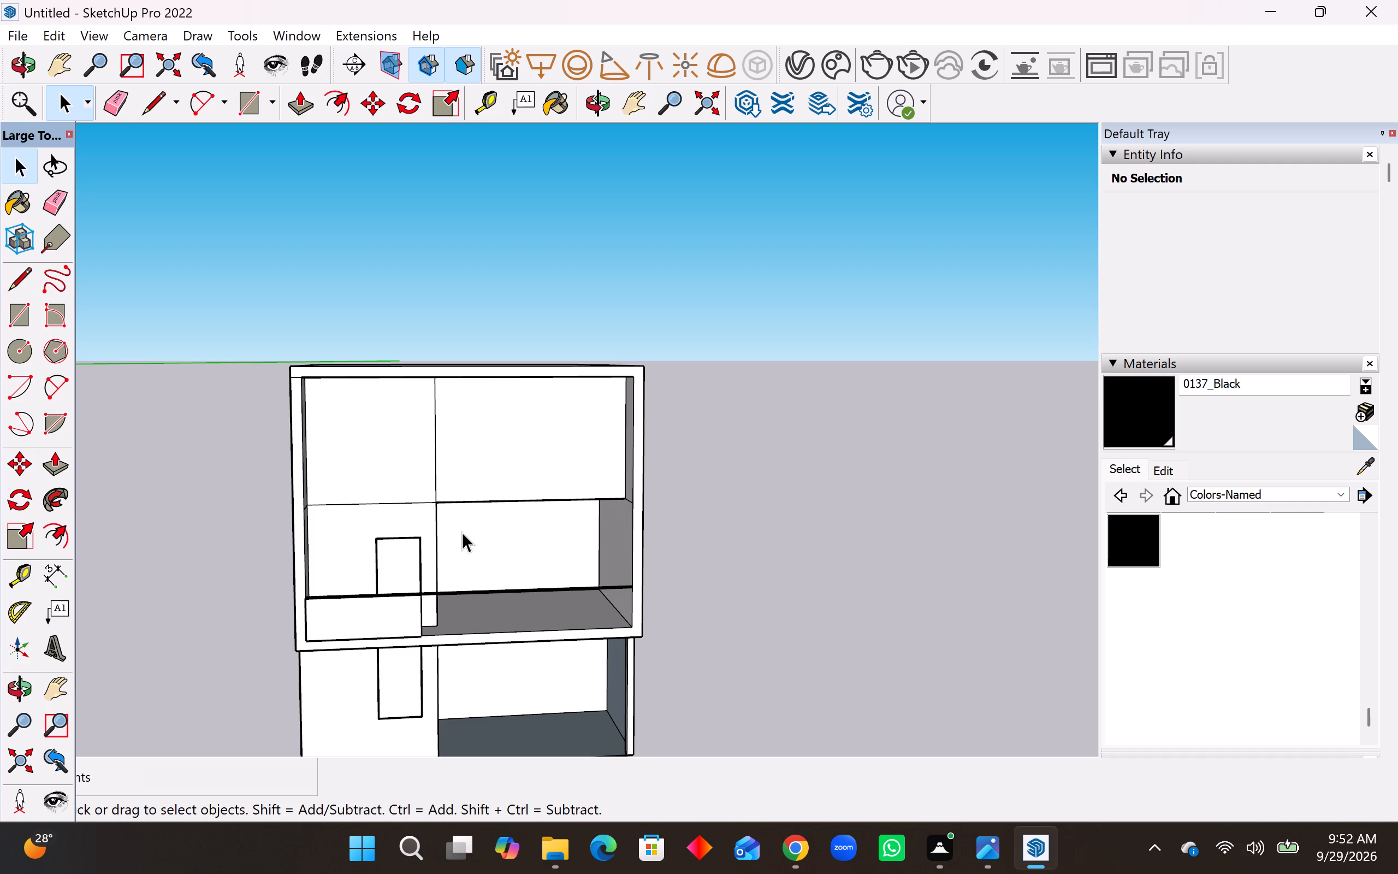
pyautogui.moveTo(462, 532); pyautogui.dragTo(401, 504, button='middle')
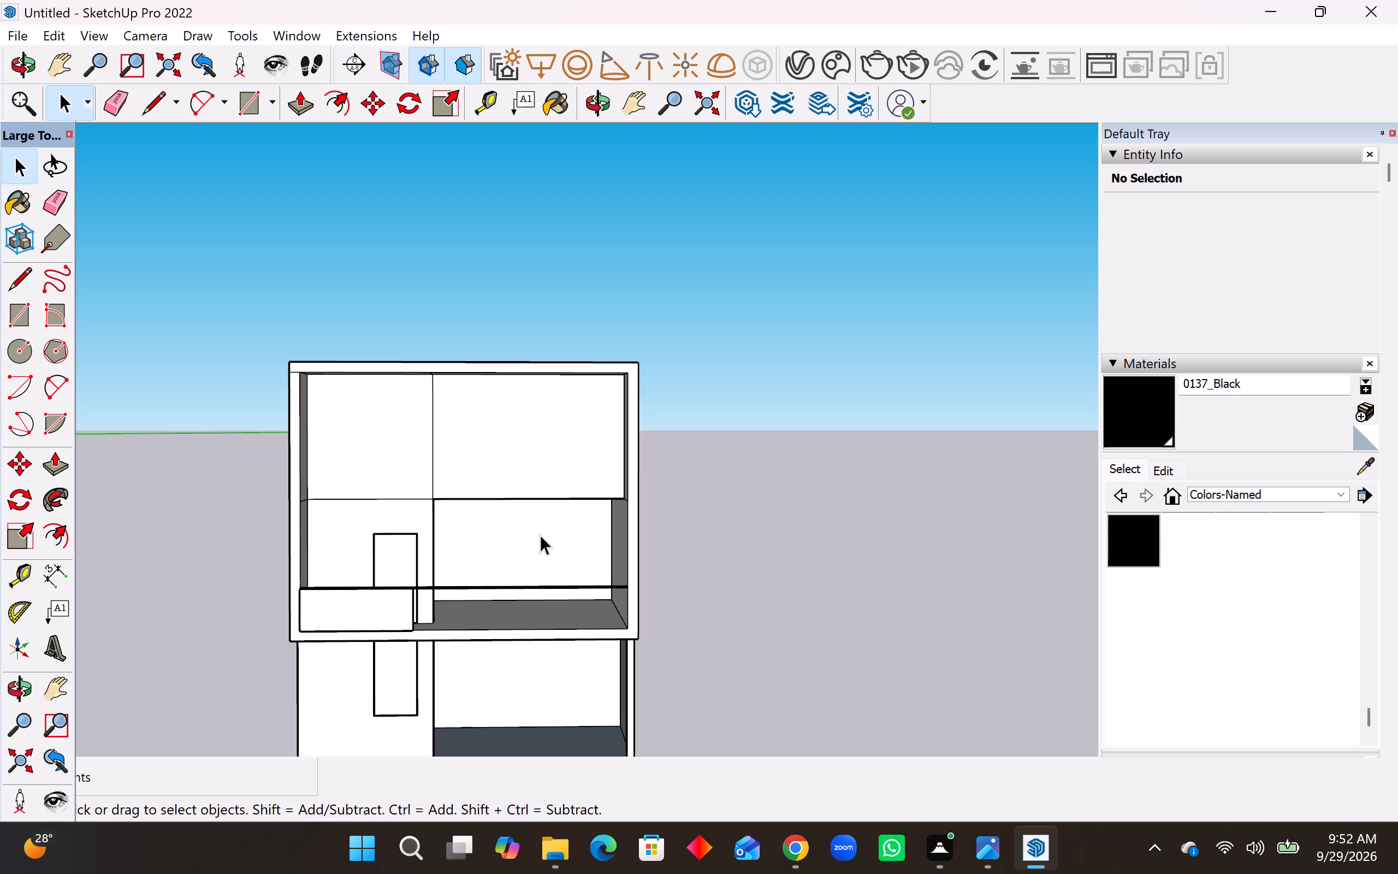
pyautogui.scroll(-4, 548, 522)
pyautogui.scroll(5, 507, 649)
pyautogui.scroll(-1, 721, 614)
pyautogui.middleClick(726, 616)
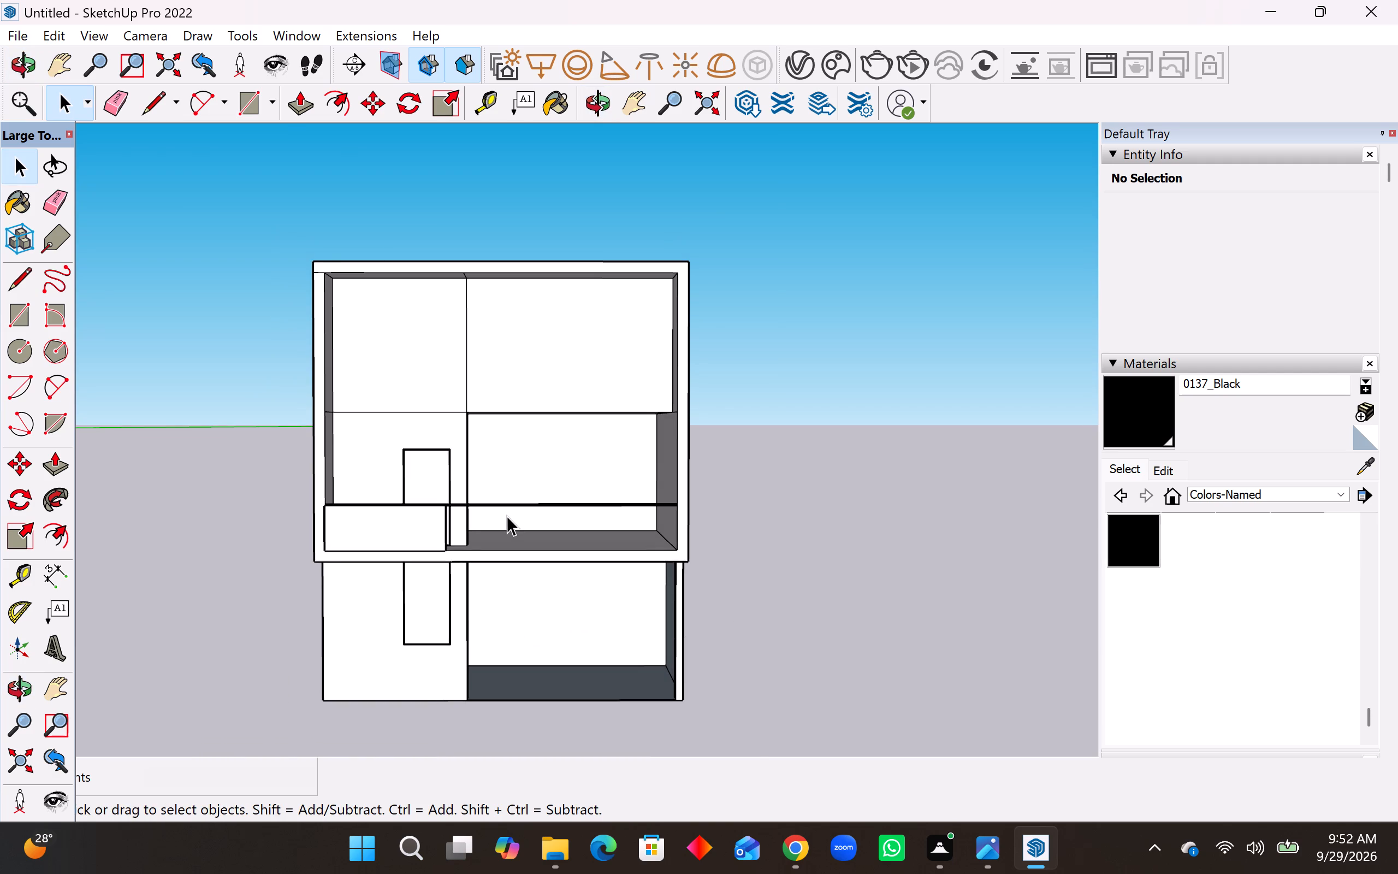
pyautogui.scroll(4, 507, 516)
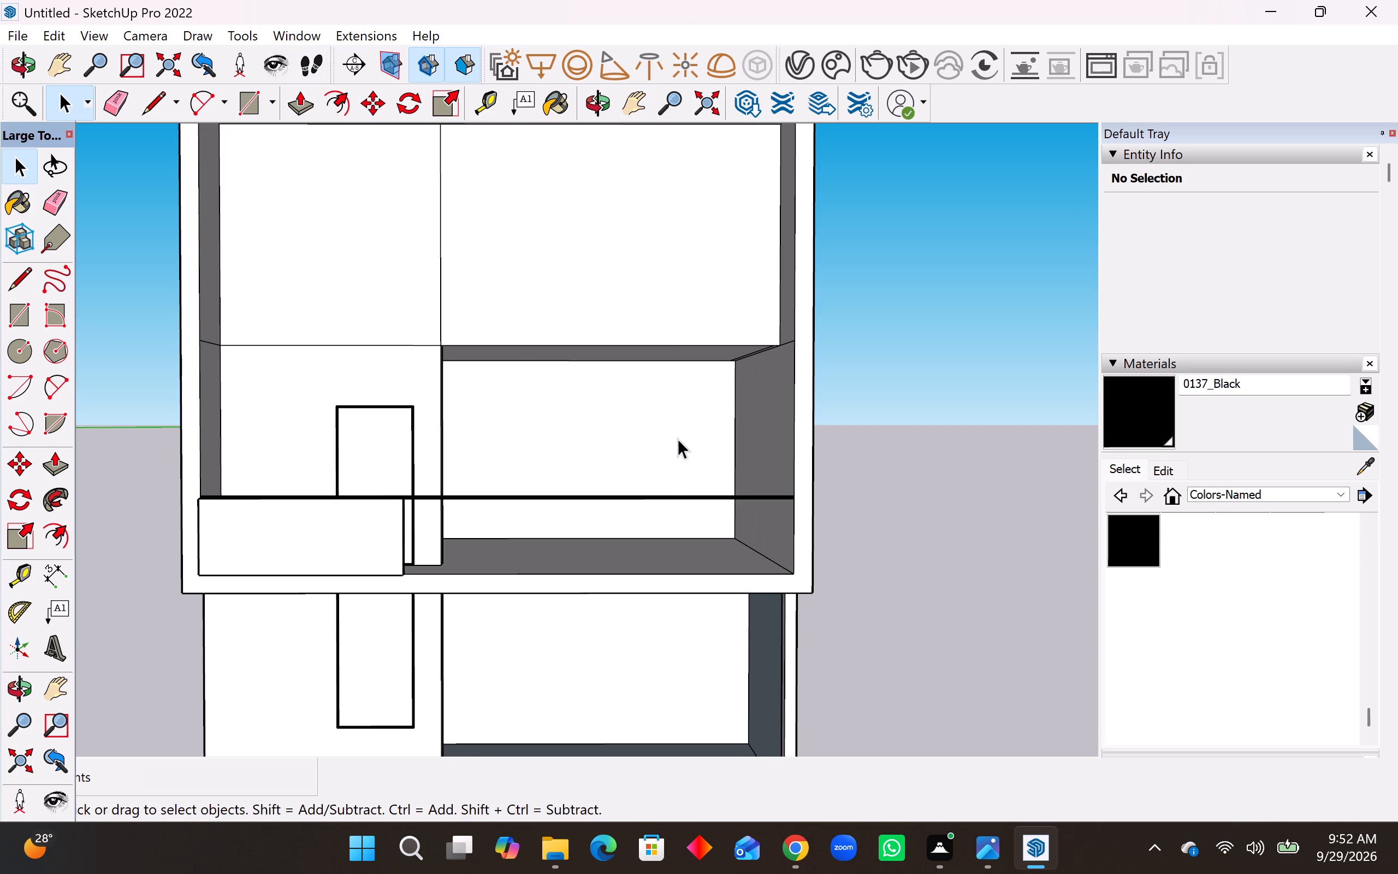
pyautogui.scroll(-3, 659, 610)
pyautogui.moveTo(547, 503); pyautogui.dragTo(608, 457, button='middle')
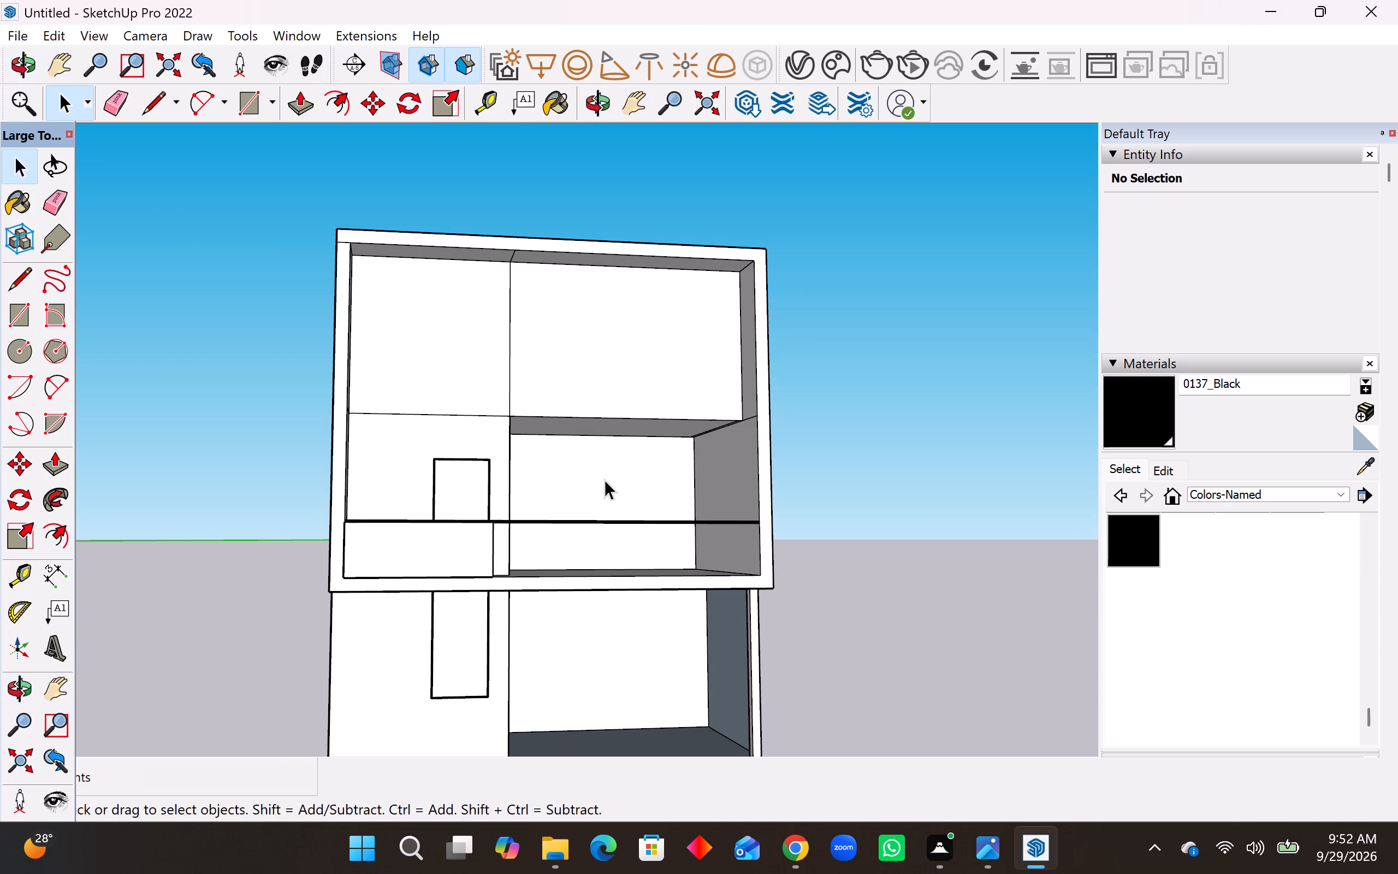
pyautogui.scroll(-1, 608, 517)
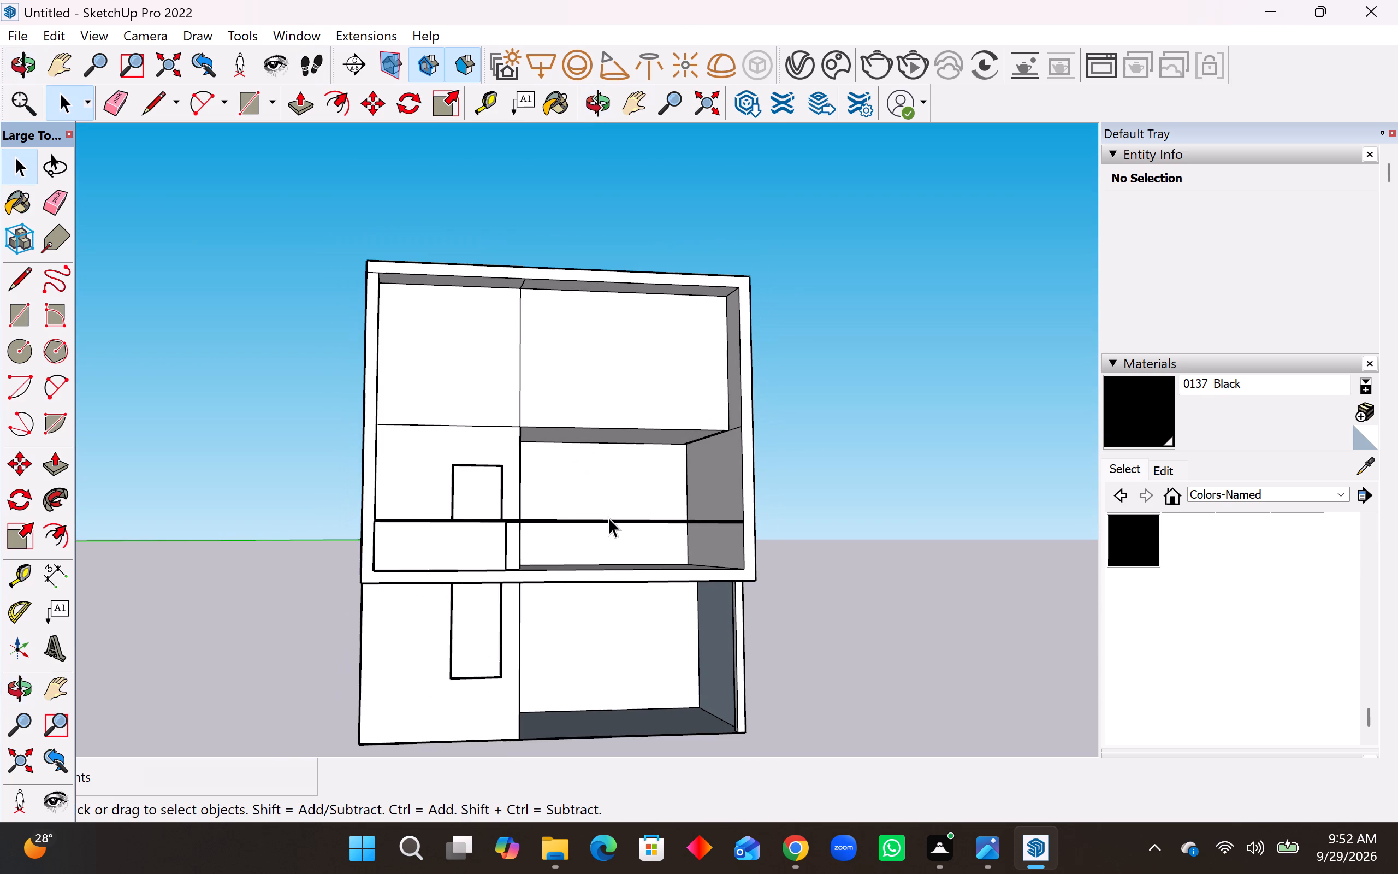
pyautogui.scroll(-1, 651, 541)
pyautogui.scroll(2, 447, 403)
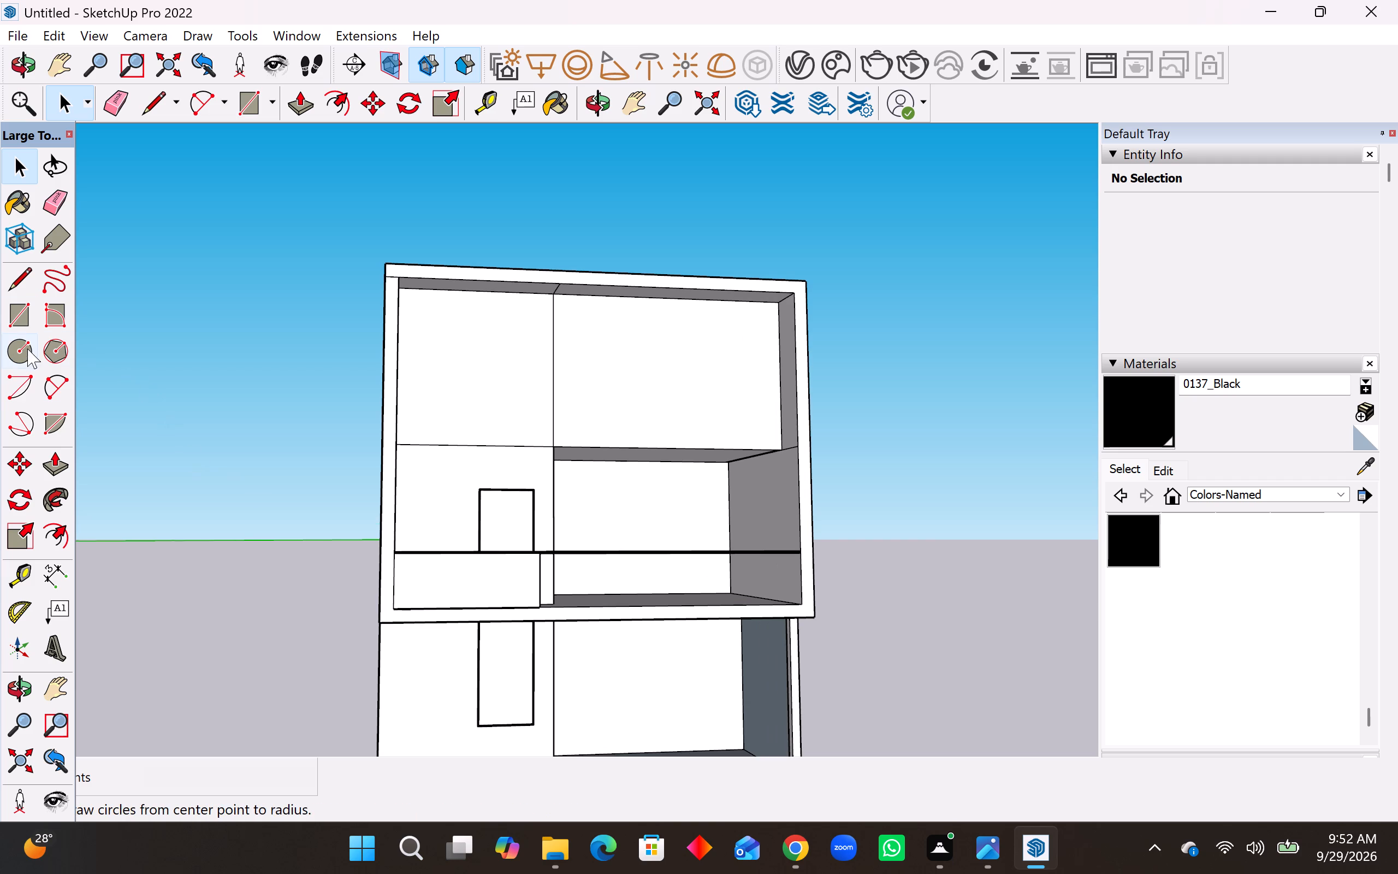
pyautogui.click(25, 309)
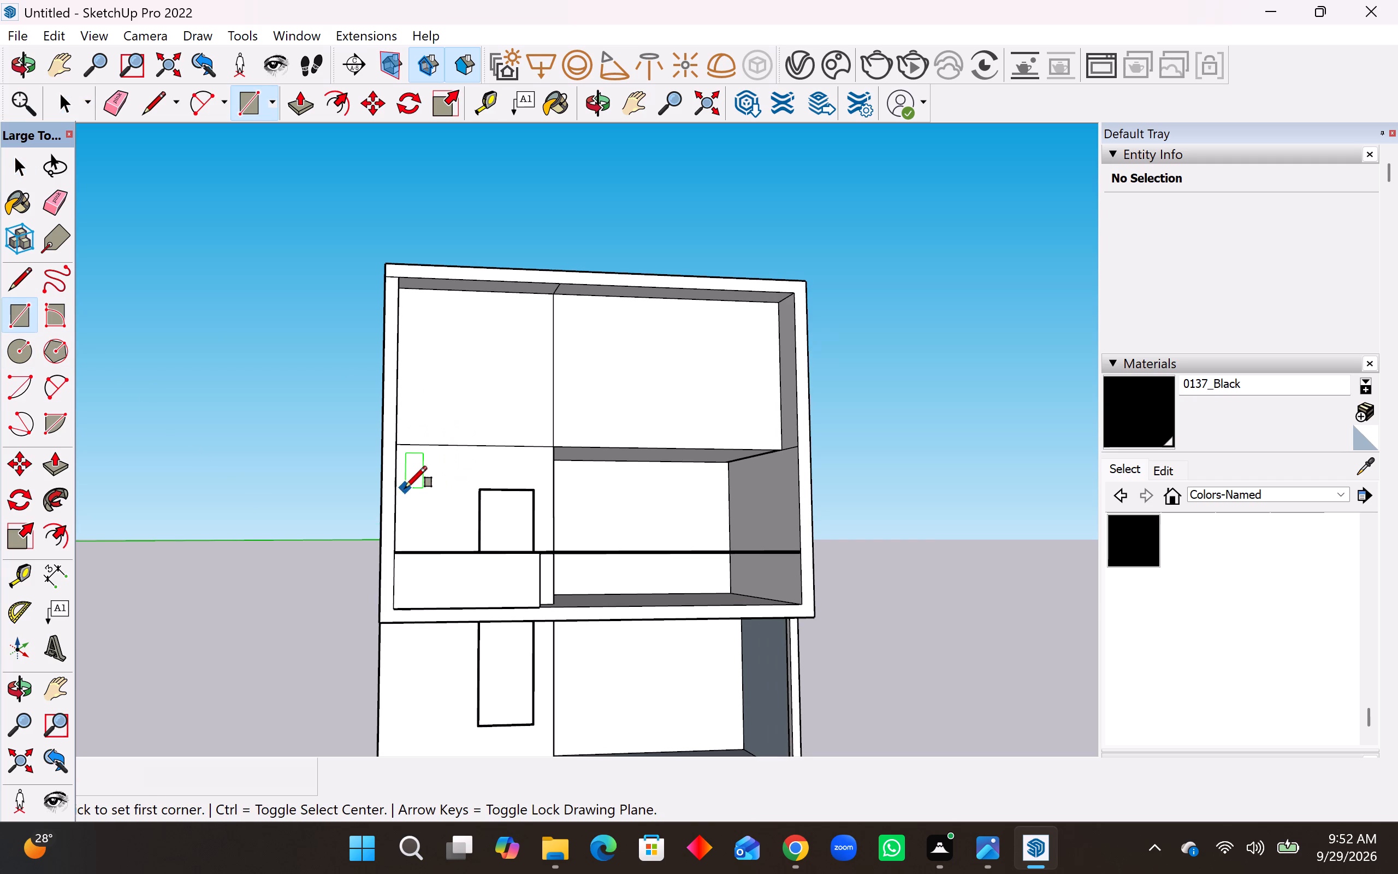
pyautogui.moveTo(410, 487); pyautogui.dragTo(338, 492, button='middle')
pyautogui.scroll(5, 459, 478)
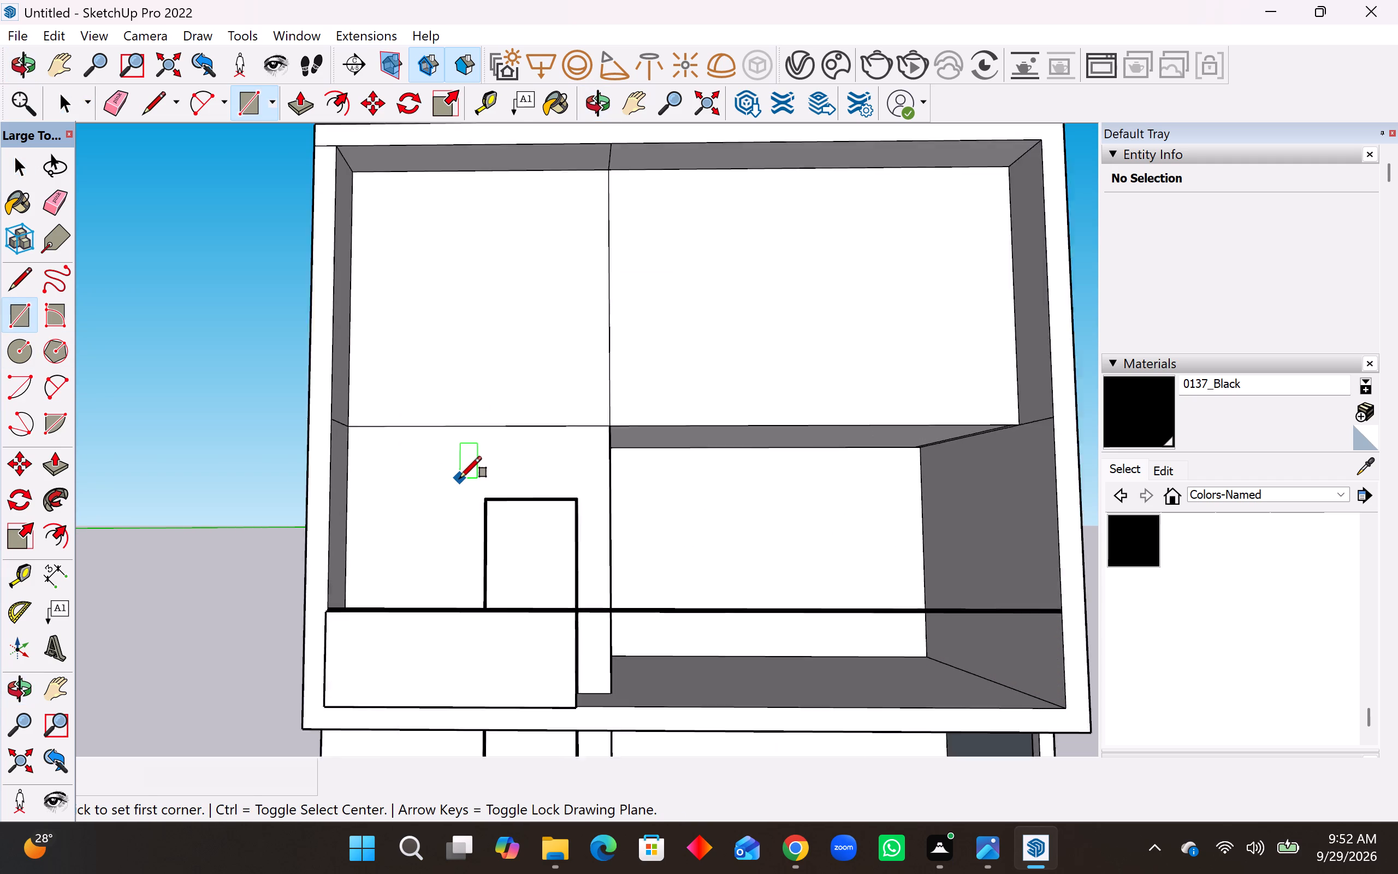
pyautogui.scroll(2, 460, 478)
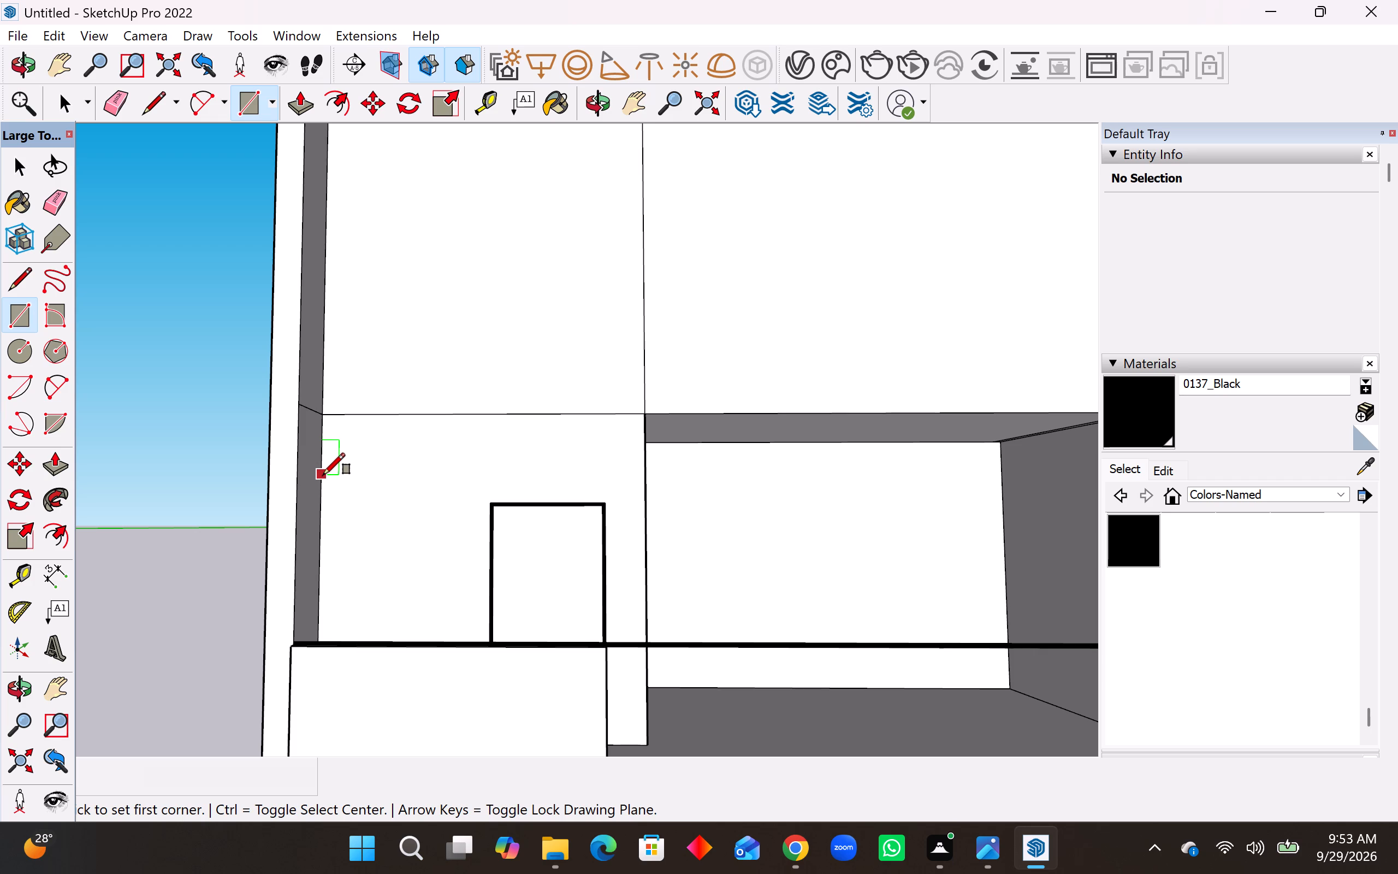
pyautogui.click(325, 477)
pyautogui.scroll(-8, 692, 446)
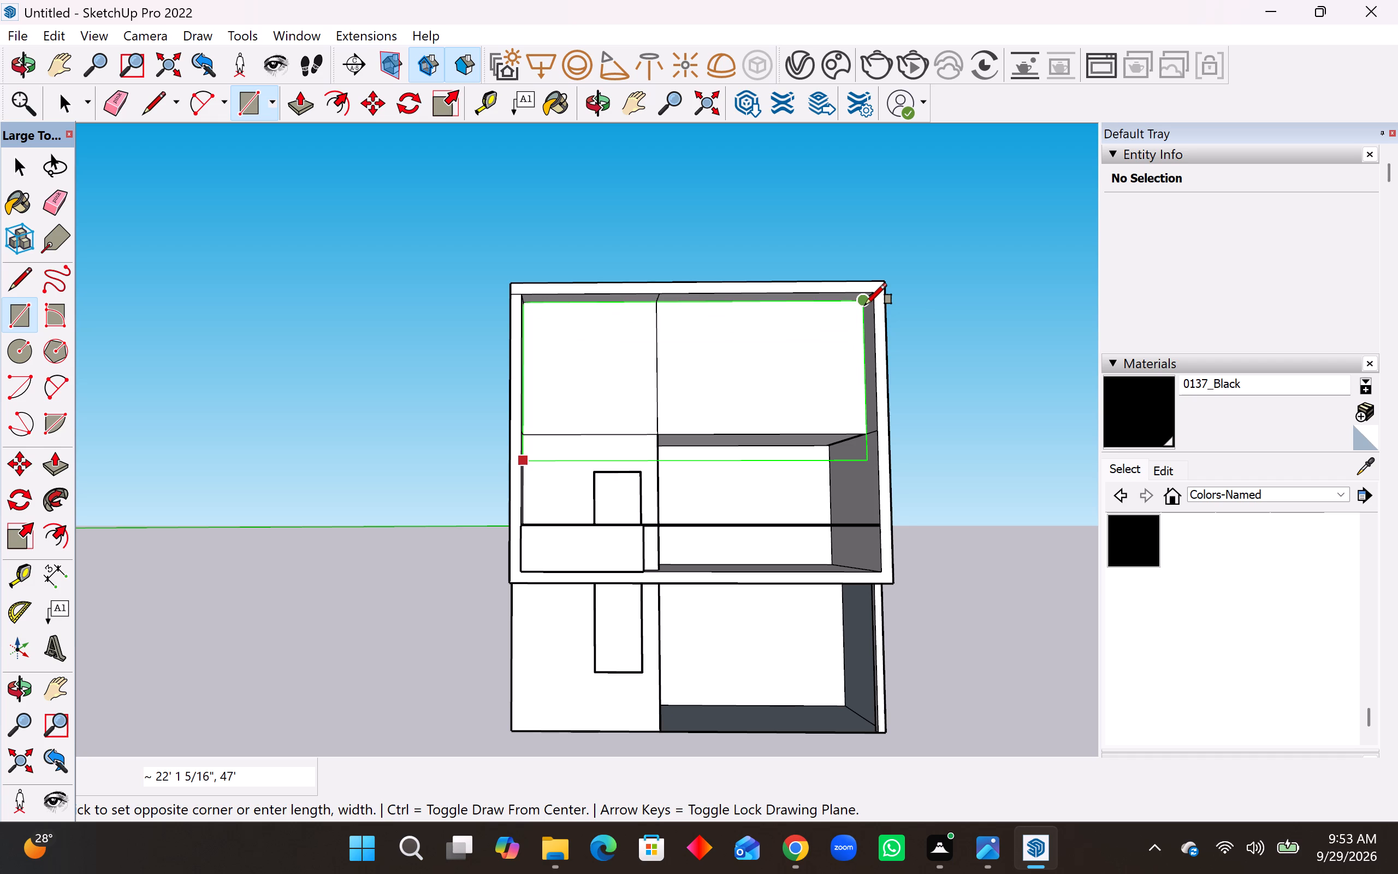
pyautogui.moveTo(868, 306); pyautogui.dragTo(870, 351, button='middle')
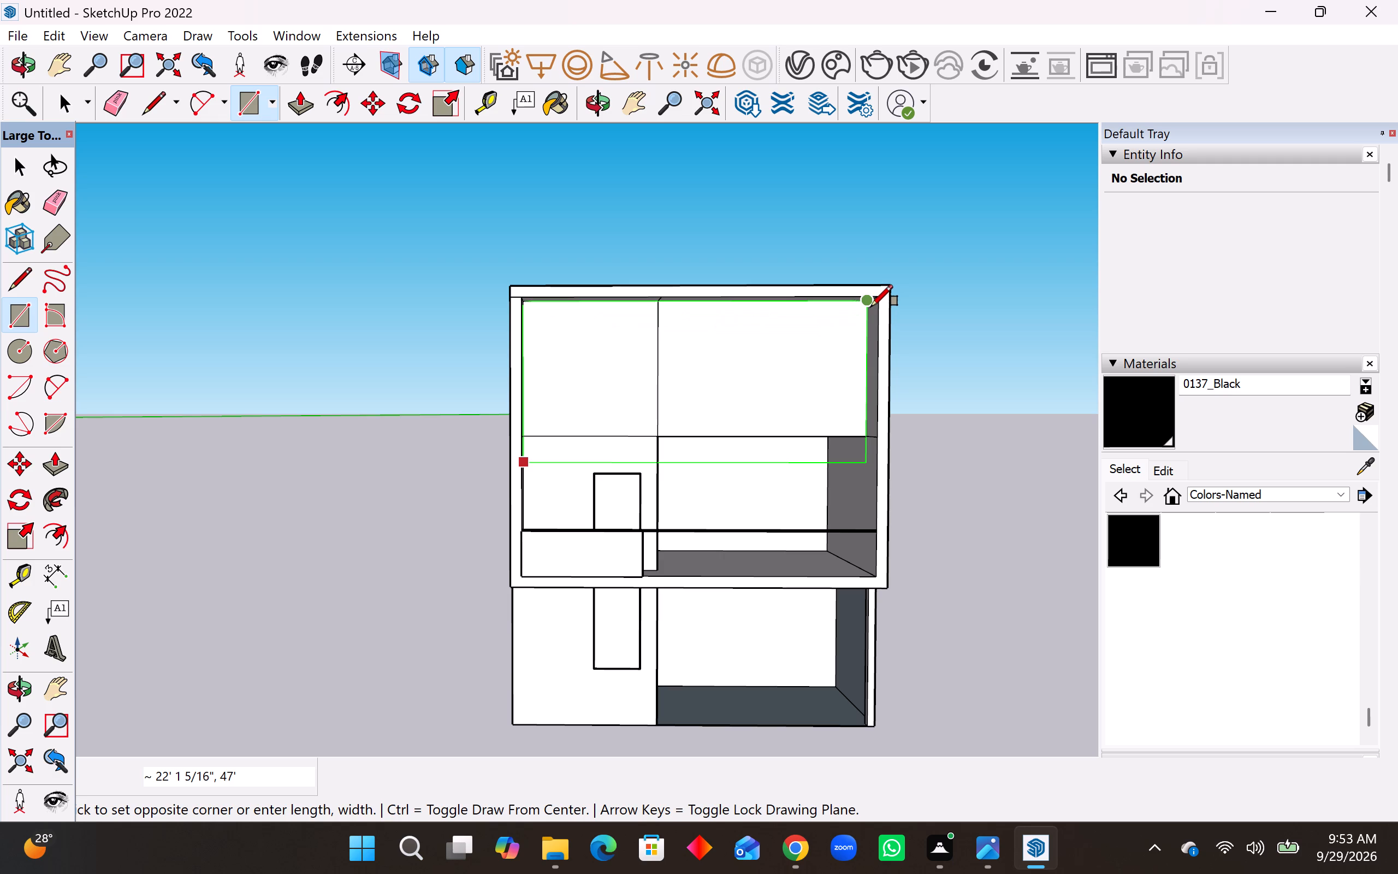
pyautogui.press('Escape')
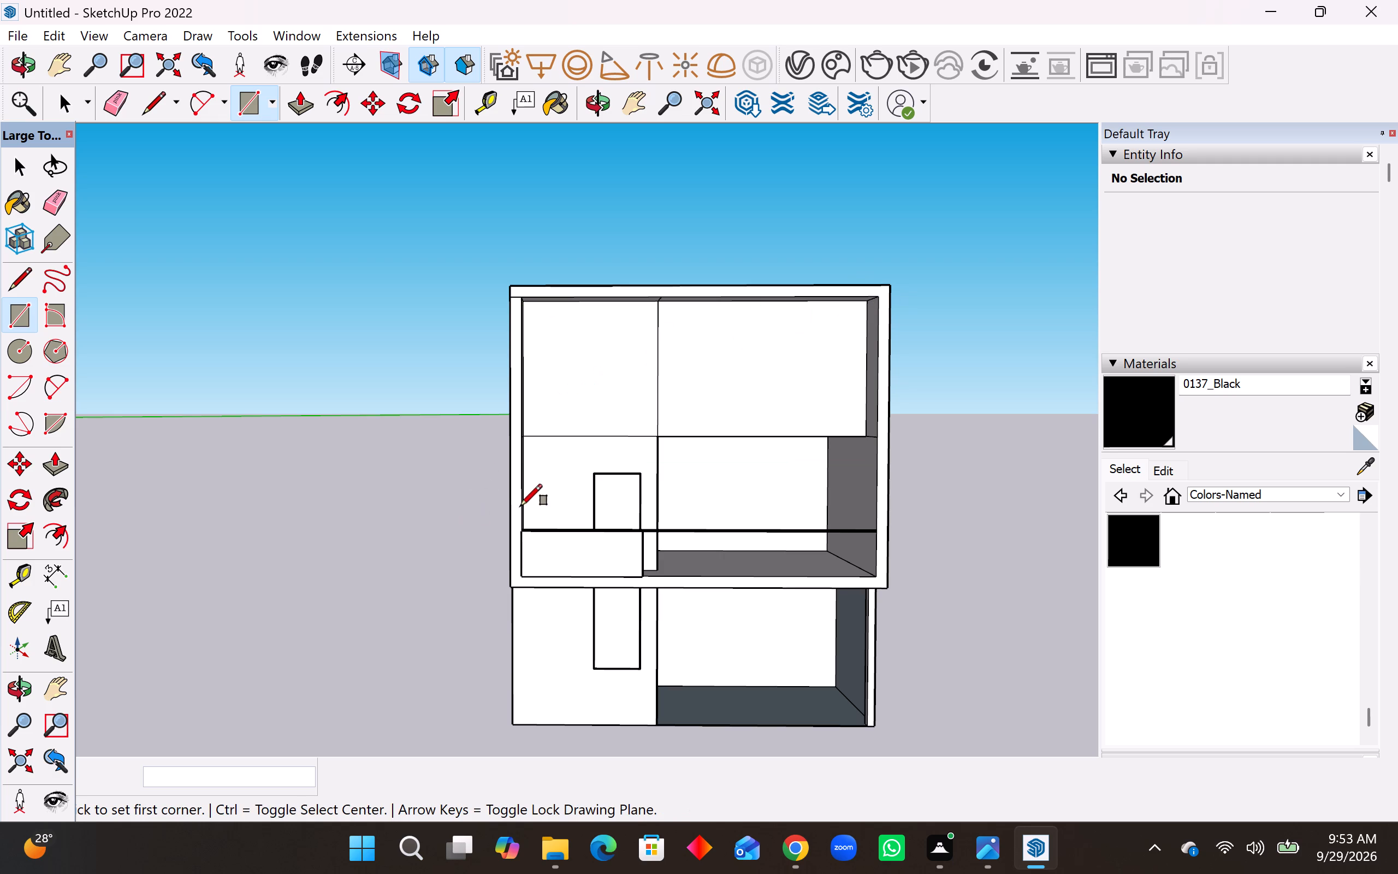
# Draw a rectangle about 47' wide across the upper front wall inside the projecting frame, up to the frame's top.
pyautogui.scroll(7, 536, 474)
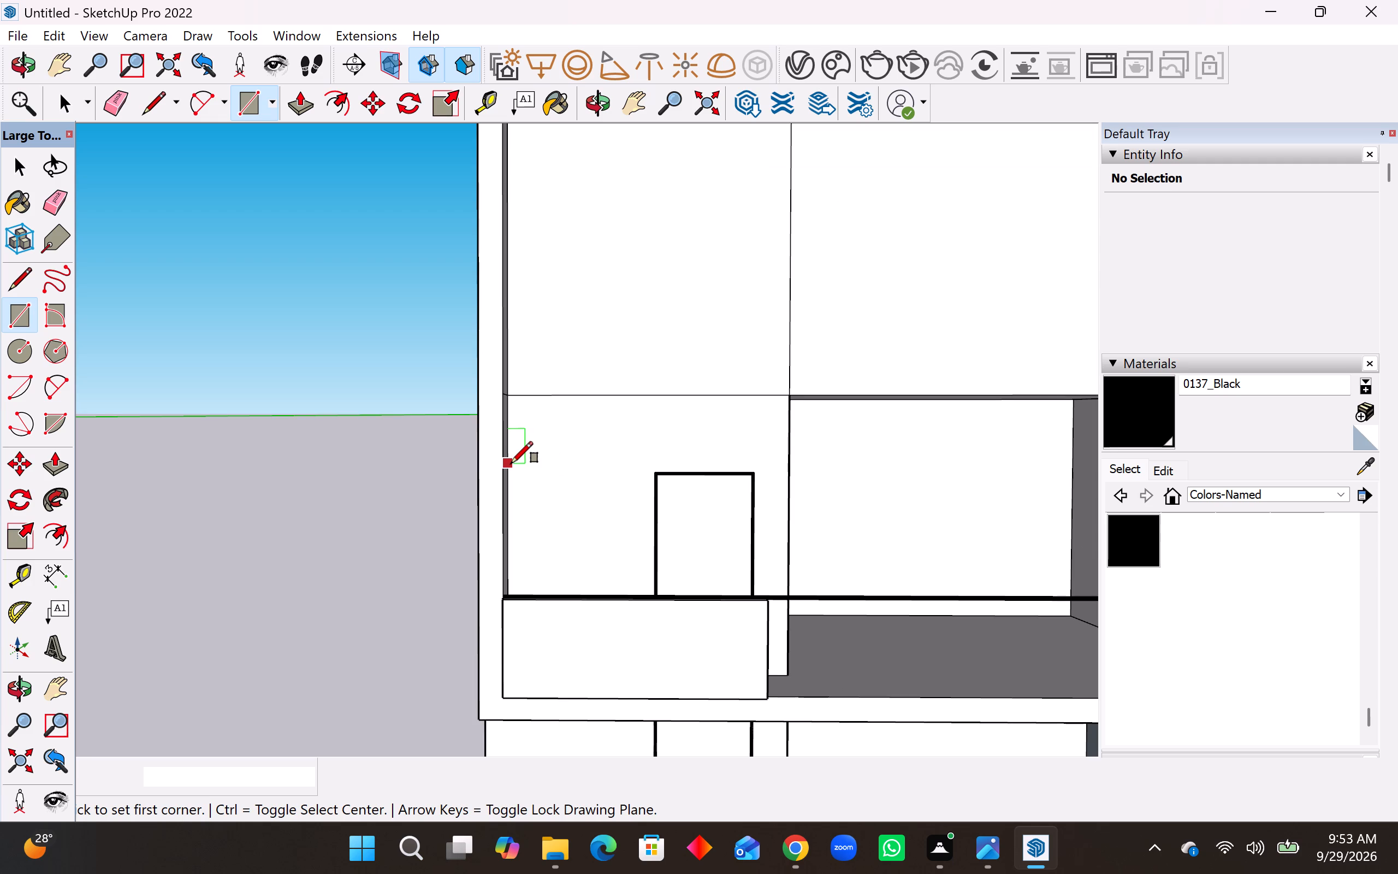
pyautogui.click(511, 463)
pyautogui.scroll(-9, 368, 552)
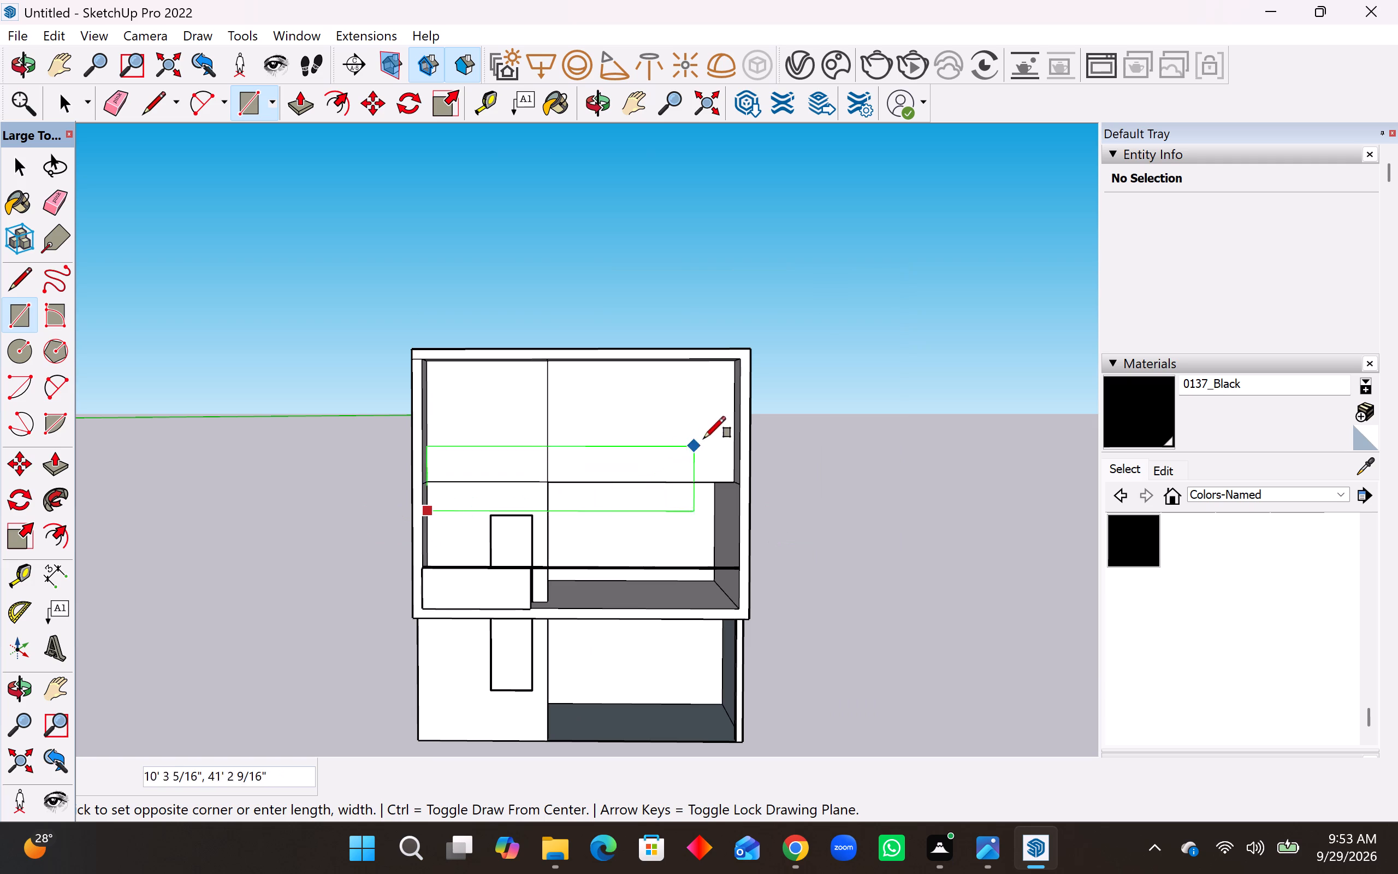
pyautogui.scroll(15, 724, 417)
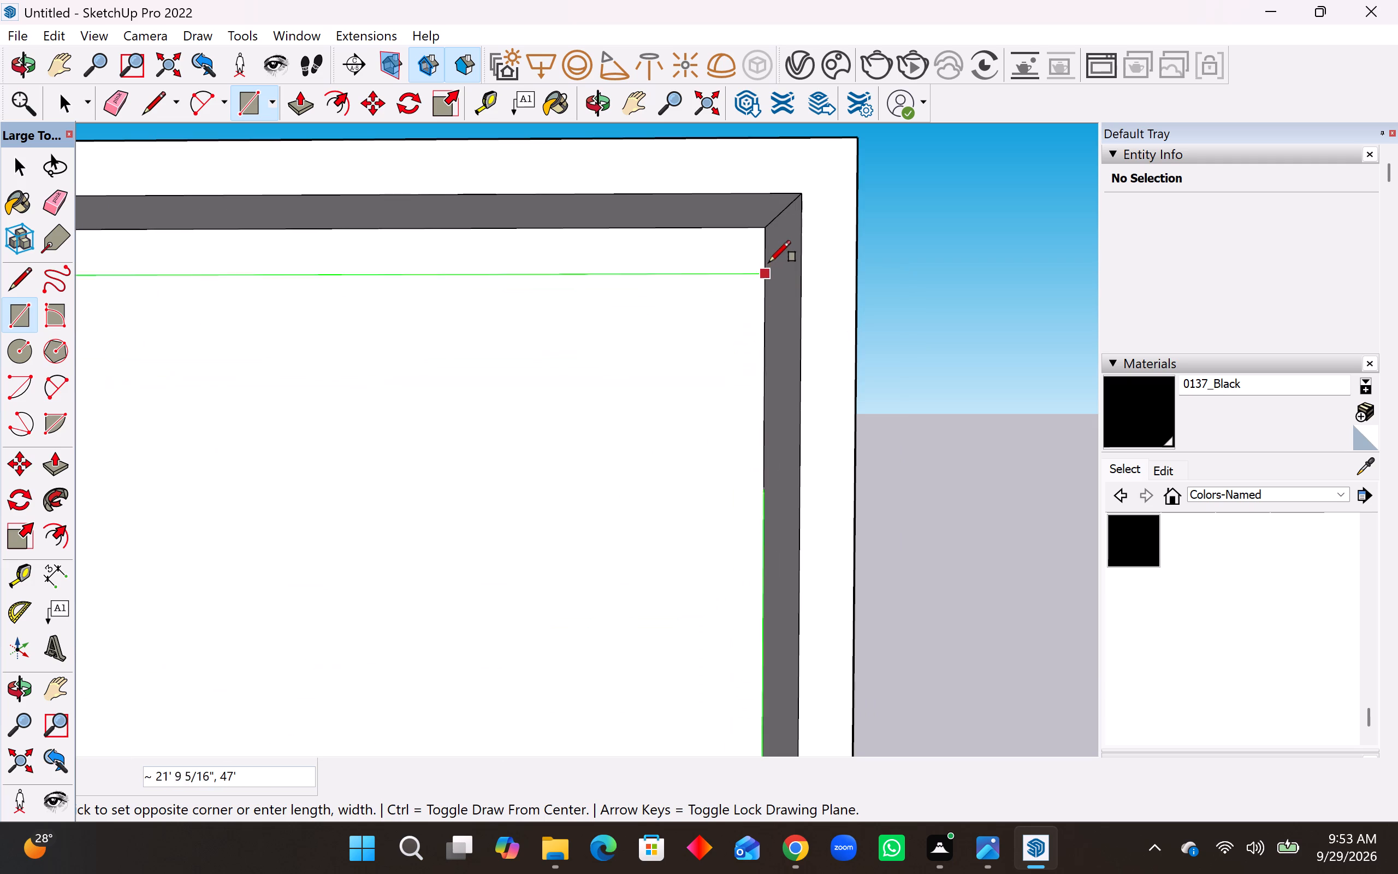
pyautogui.click(765, 233)
# Place a vertical guide on the upper front wall 5' in from its left inner edge.
pyautogui.scroll(-8, 700, 562)
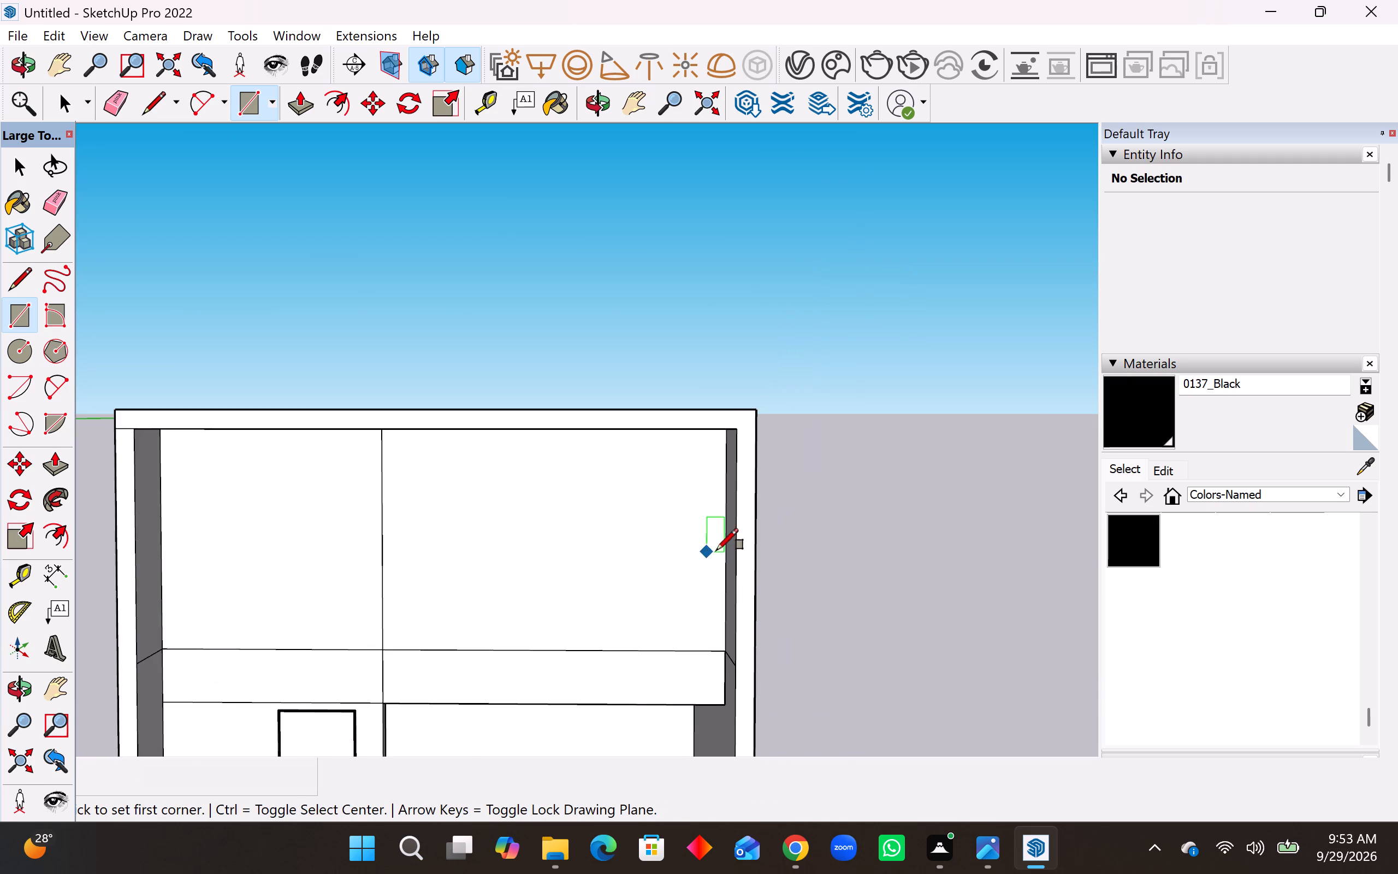
pyautogui.scroll(-7, 716, 550)
pyautogui.moveTo(754, 644); pyautogui.dragTo(780, 603, button='middle')
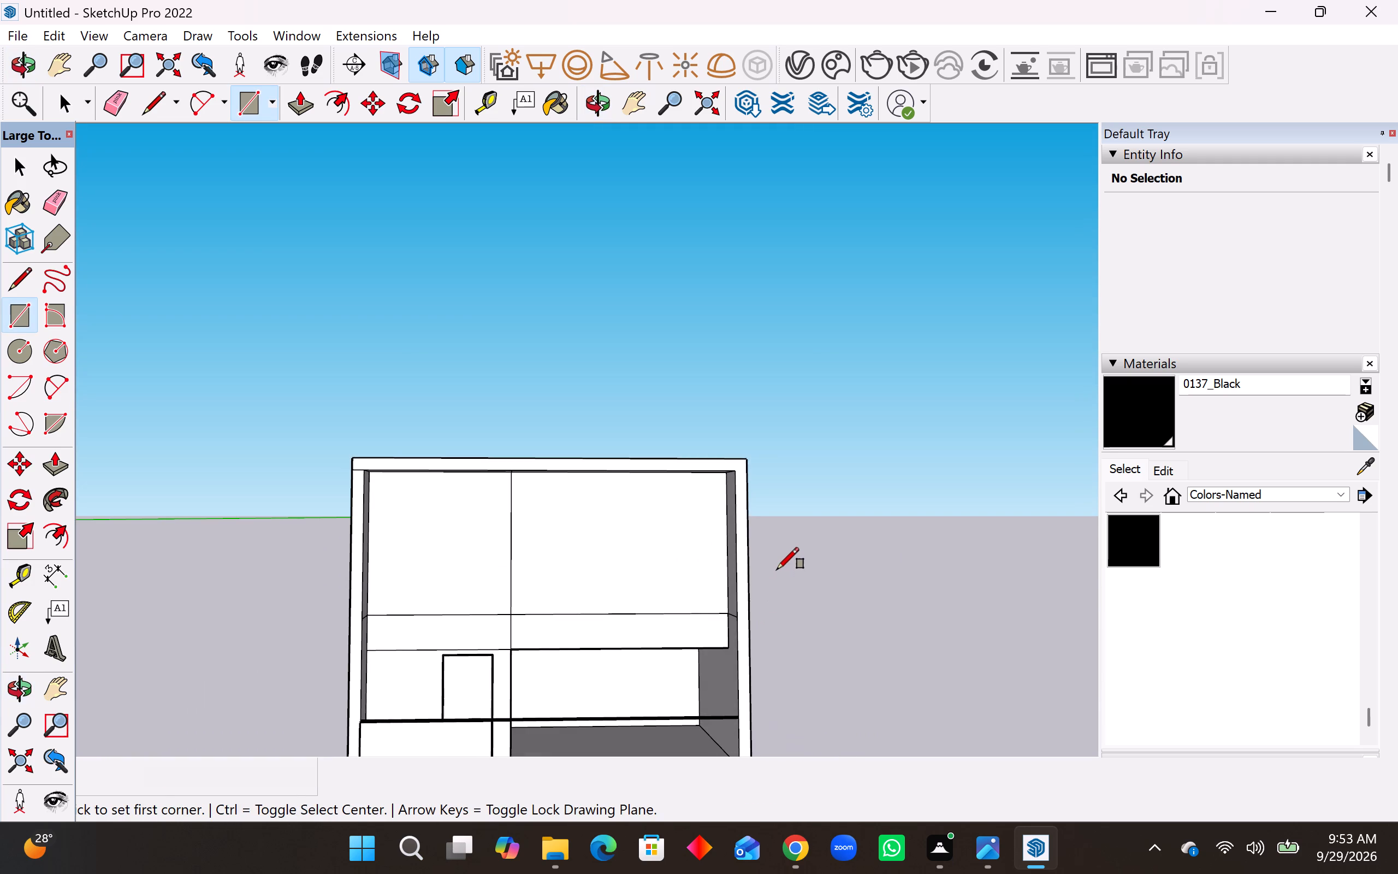
pyautogui.press('space')
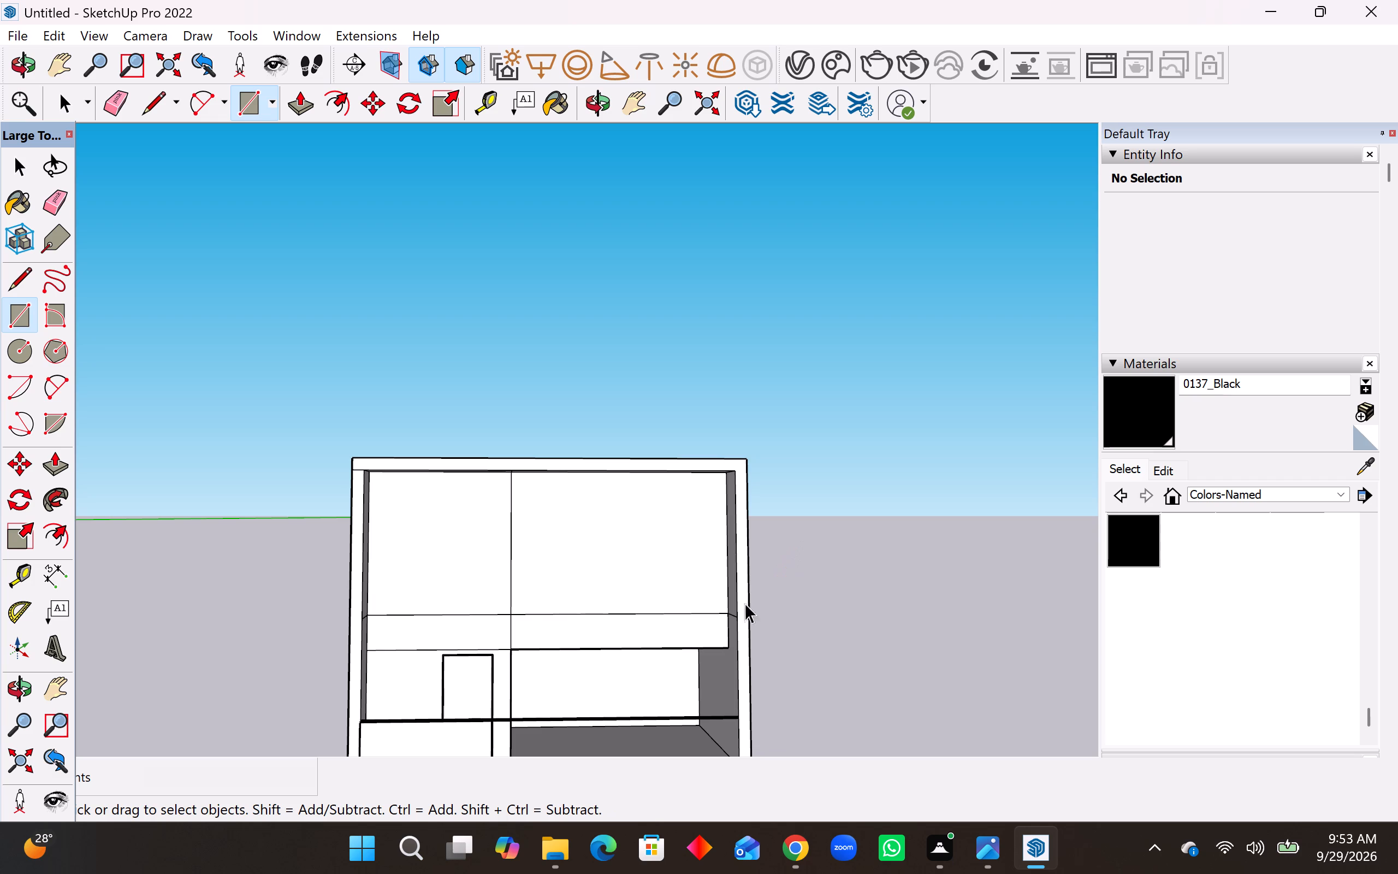
pyautogui.scroll(3, 548, 665)
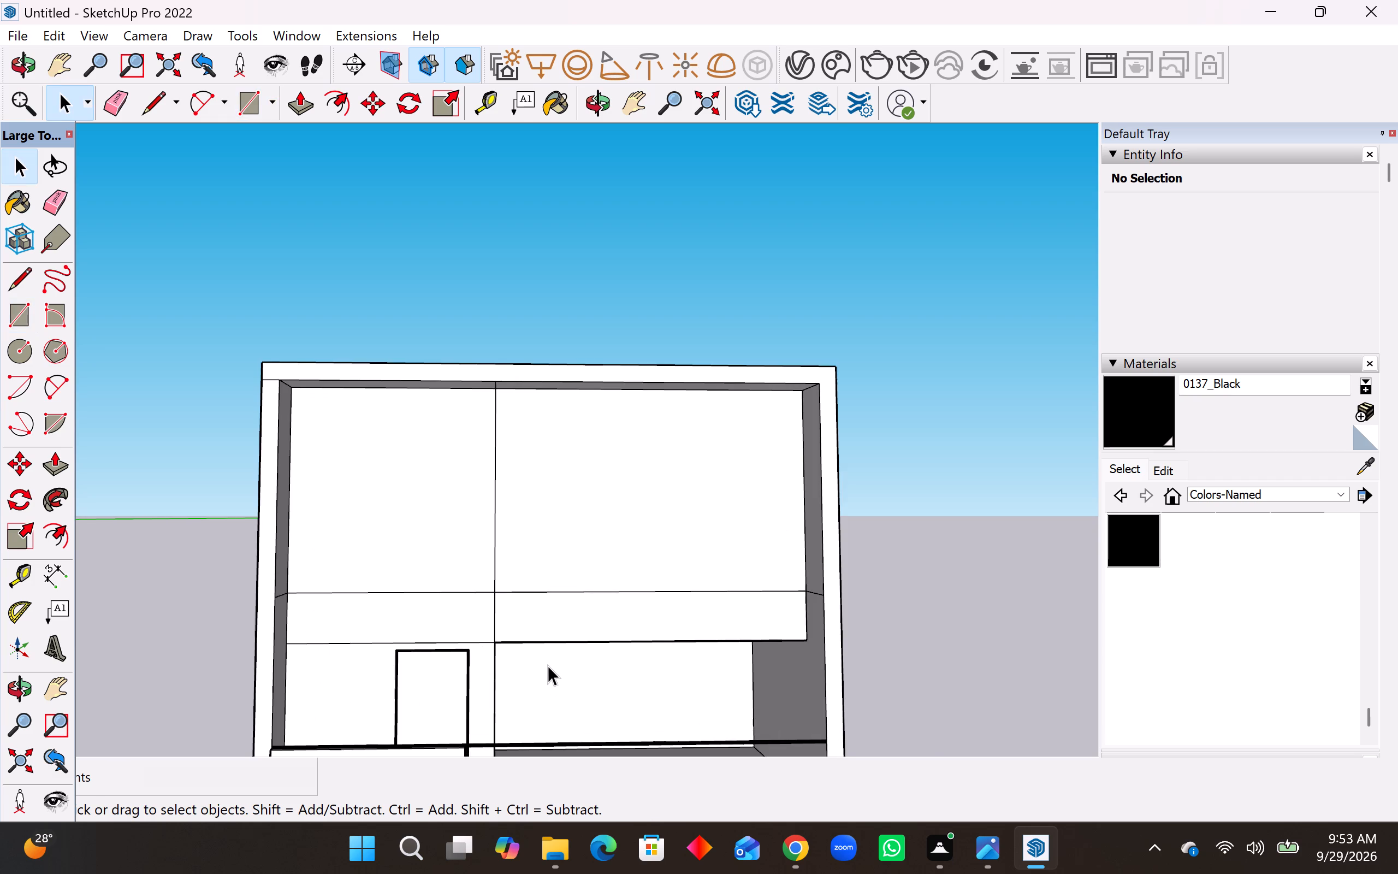
pyautogui.scroll(3, 548, 665)
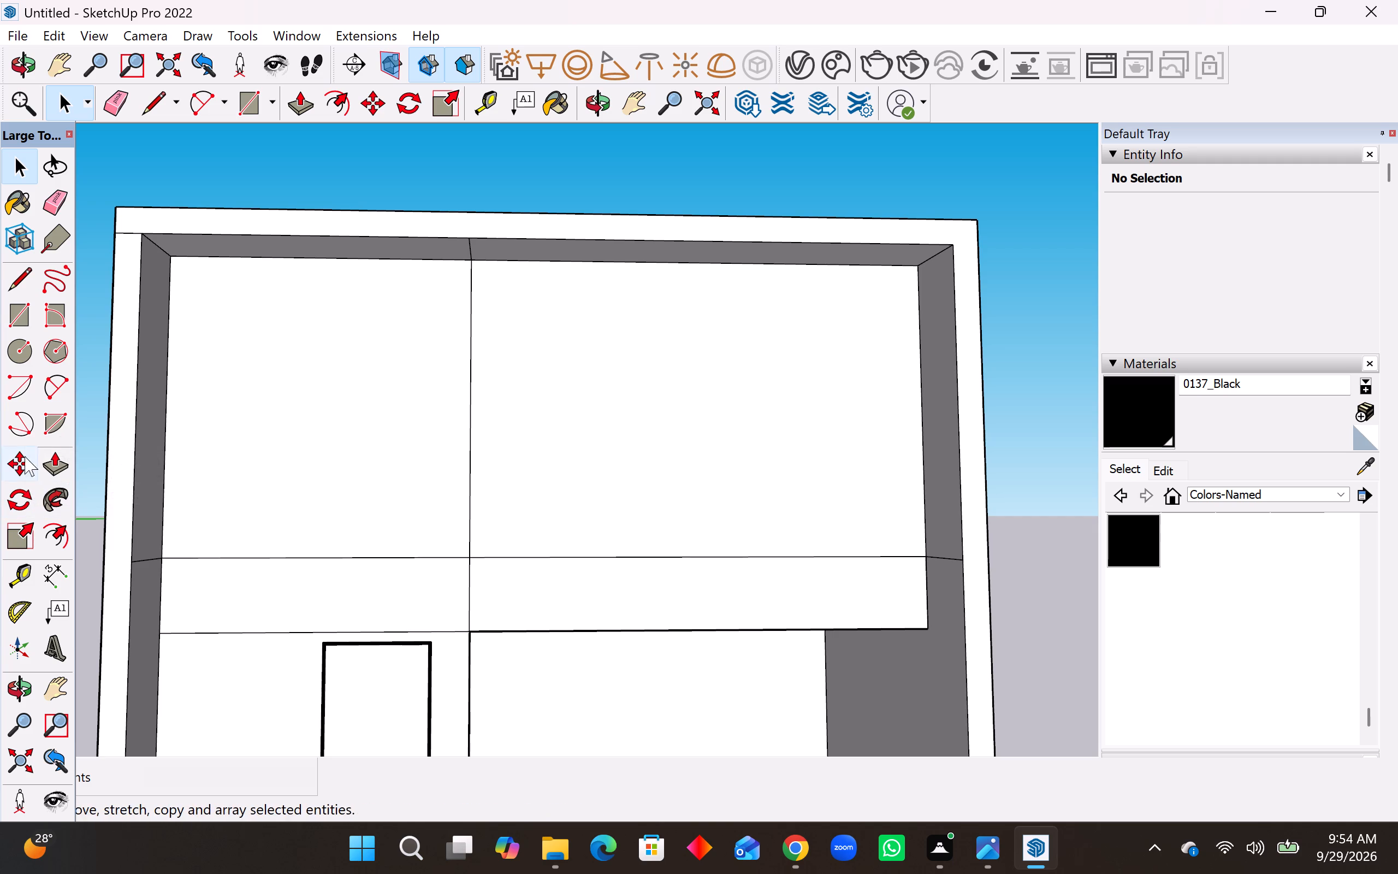
pyautogui.click(24, 563)
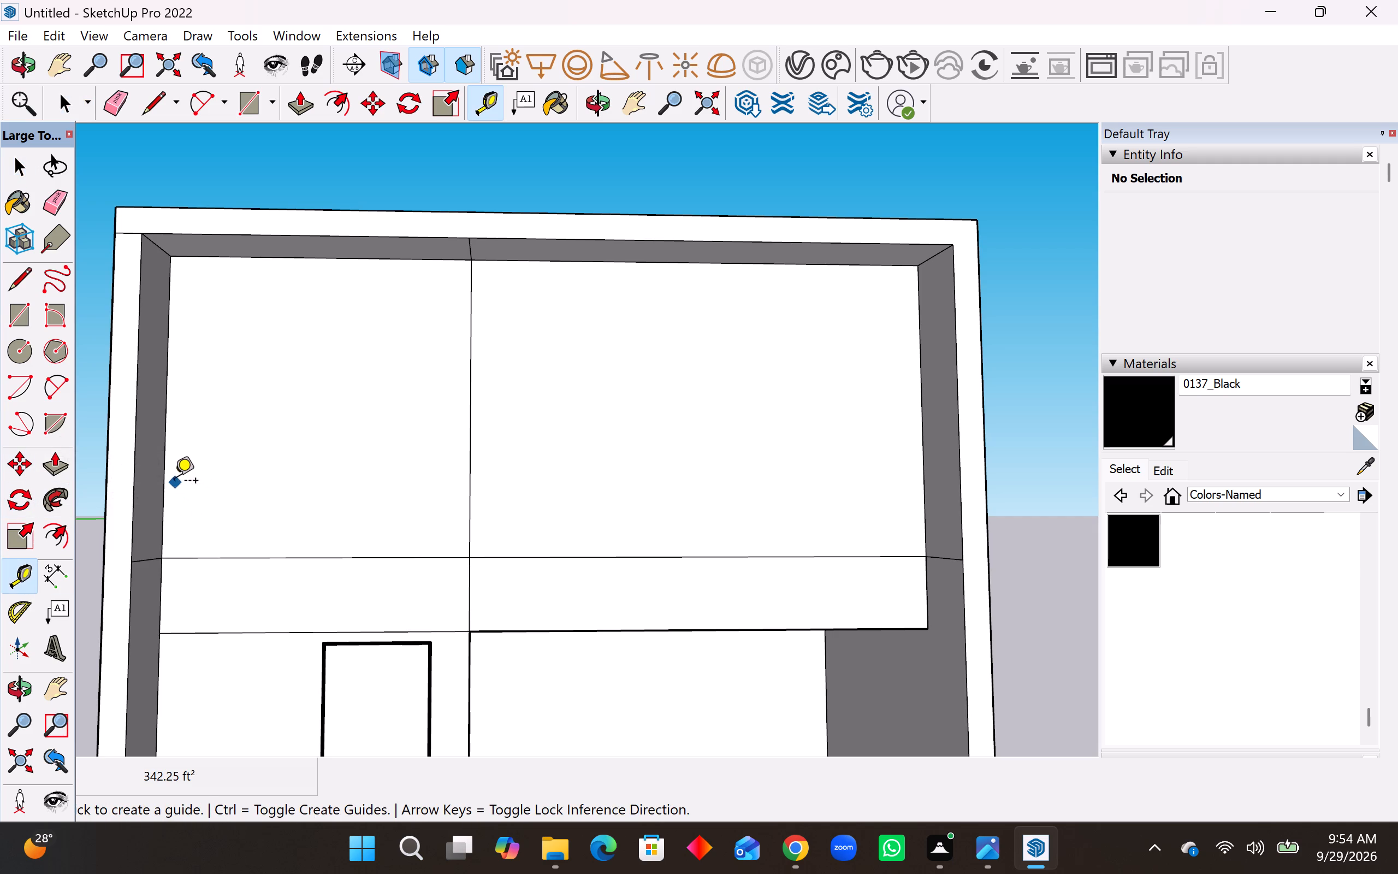
pyautogui.click(169, 480)
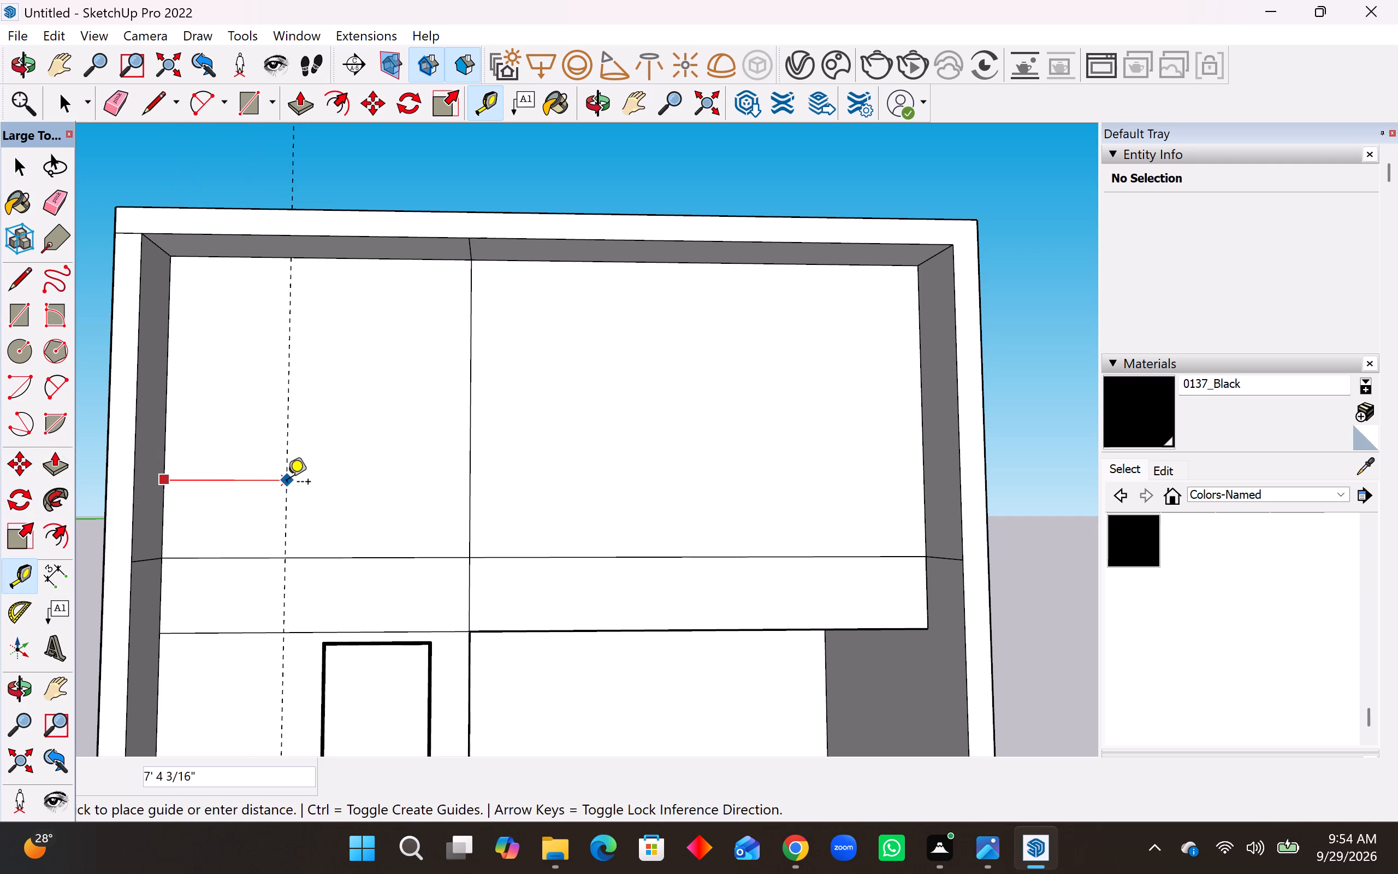
pyautogui.moveTo(287, 483); pyautogui.dragTo(295, 497, button='middle')
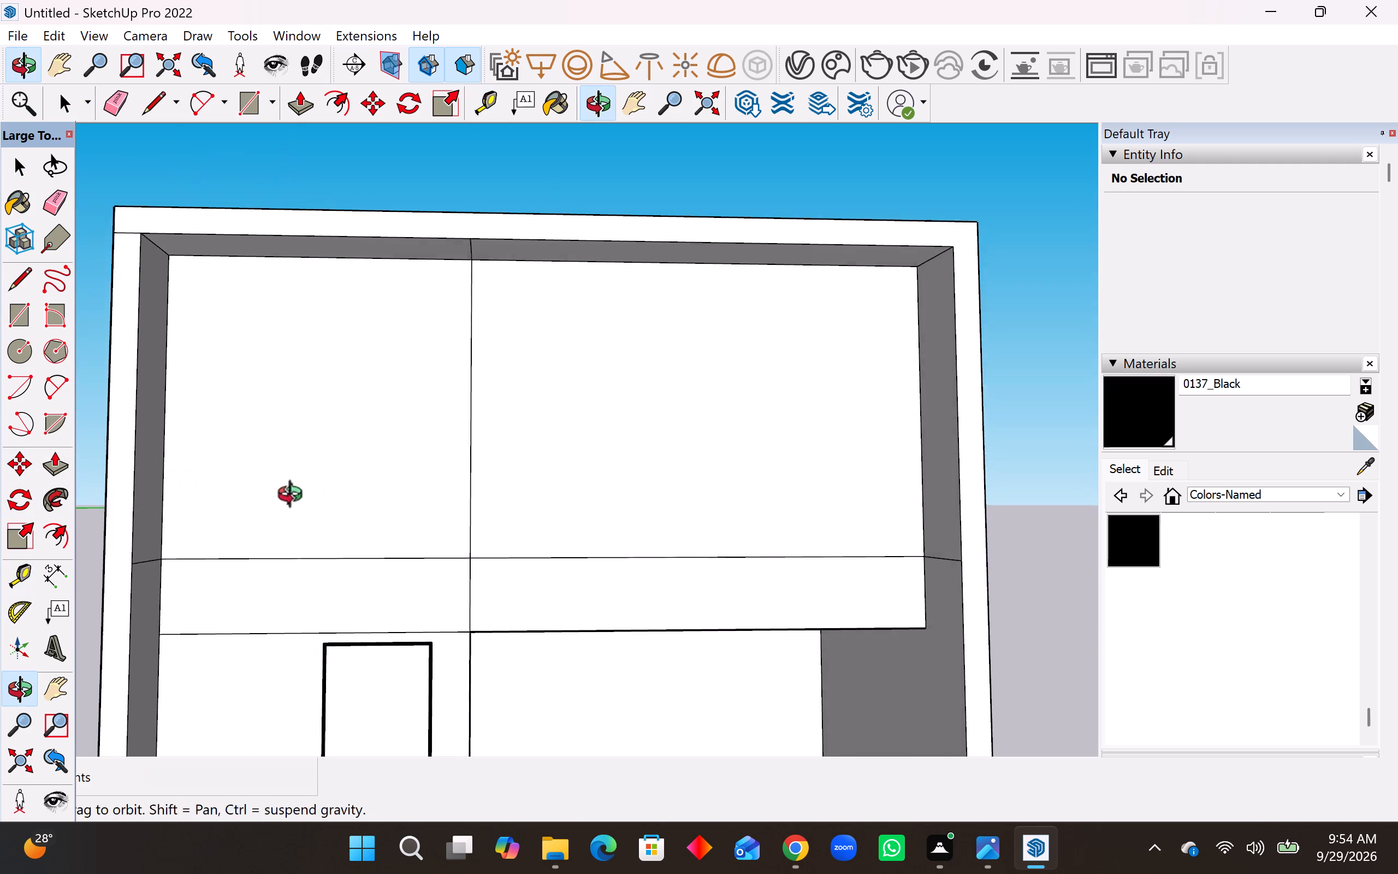
pyautogui.moveTo(295, 497); pyautogui.dragTo(299, 516, button='middle')
pyautogui.middleClick(299, 516)
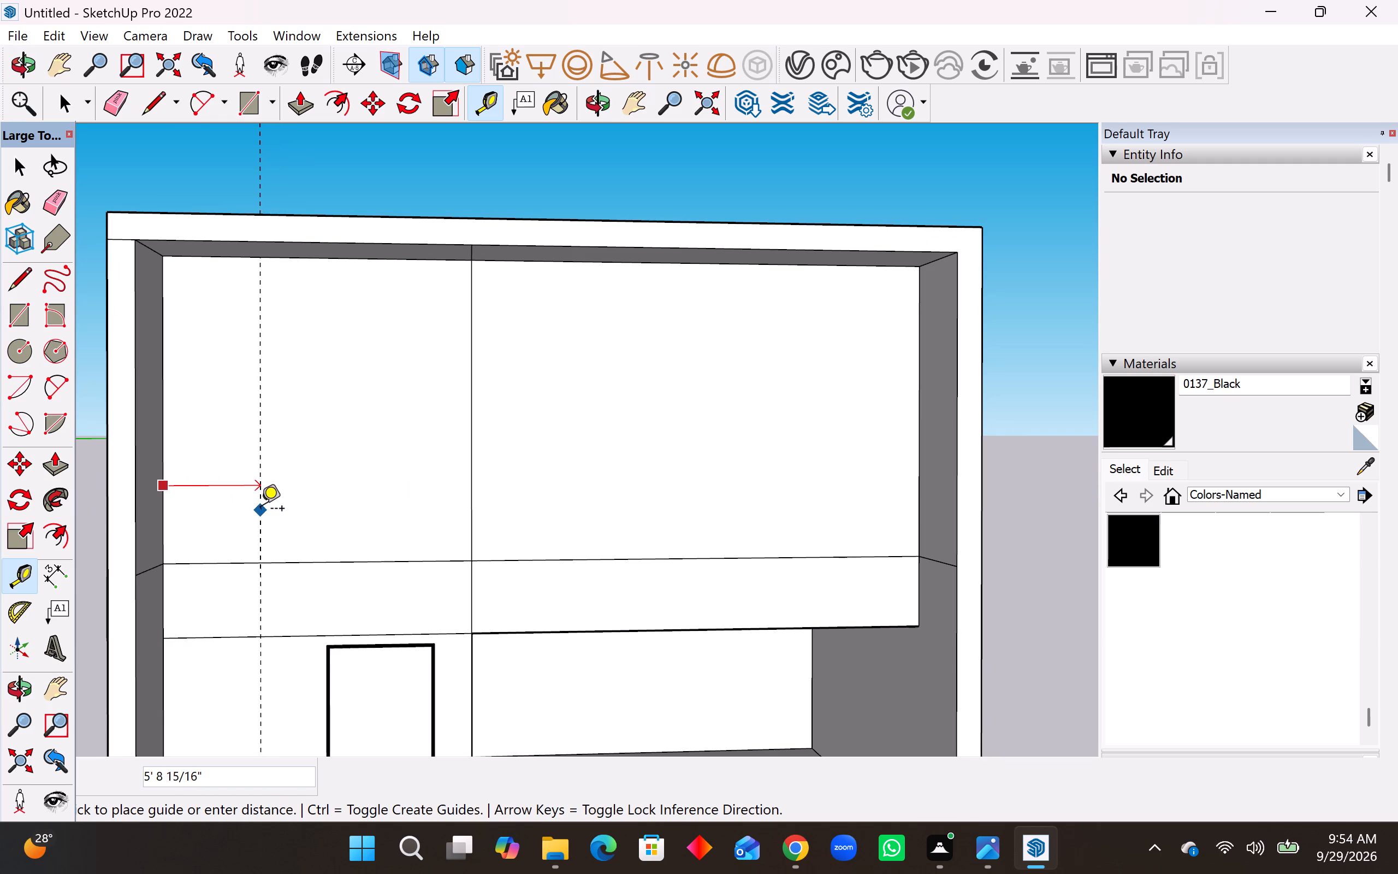
pyautogui.write("5'")
pyautogui.press('Return')
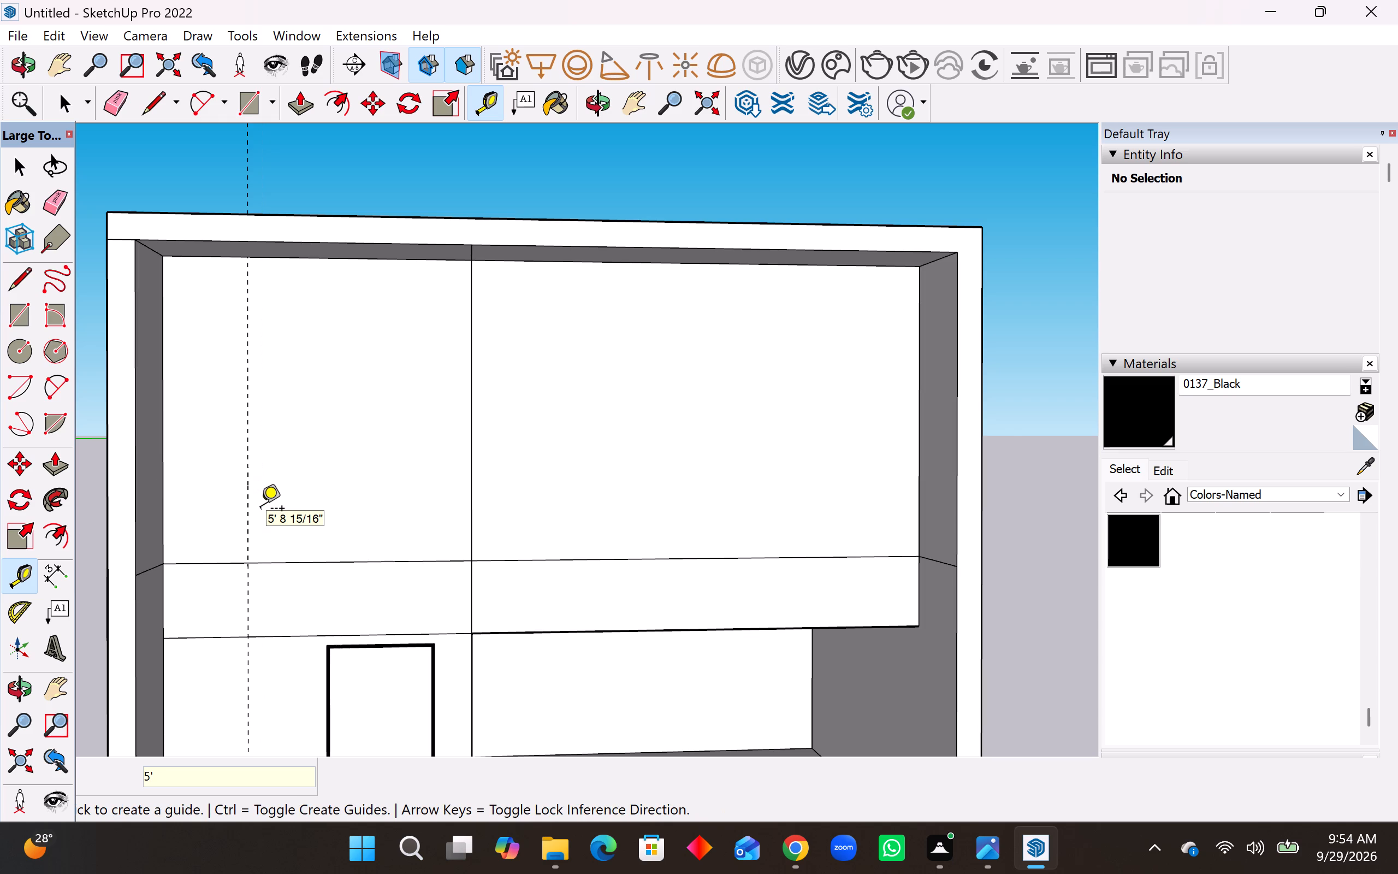
# Add a second vertical guide 1' further inward from the 5' guide on the upper front wall.
pyautogui.scroll(-5, 499, 568)
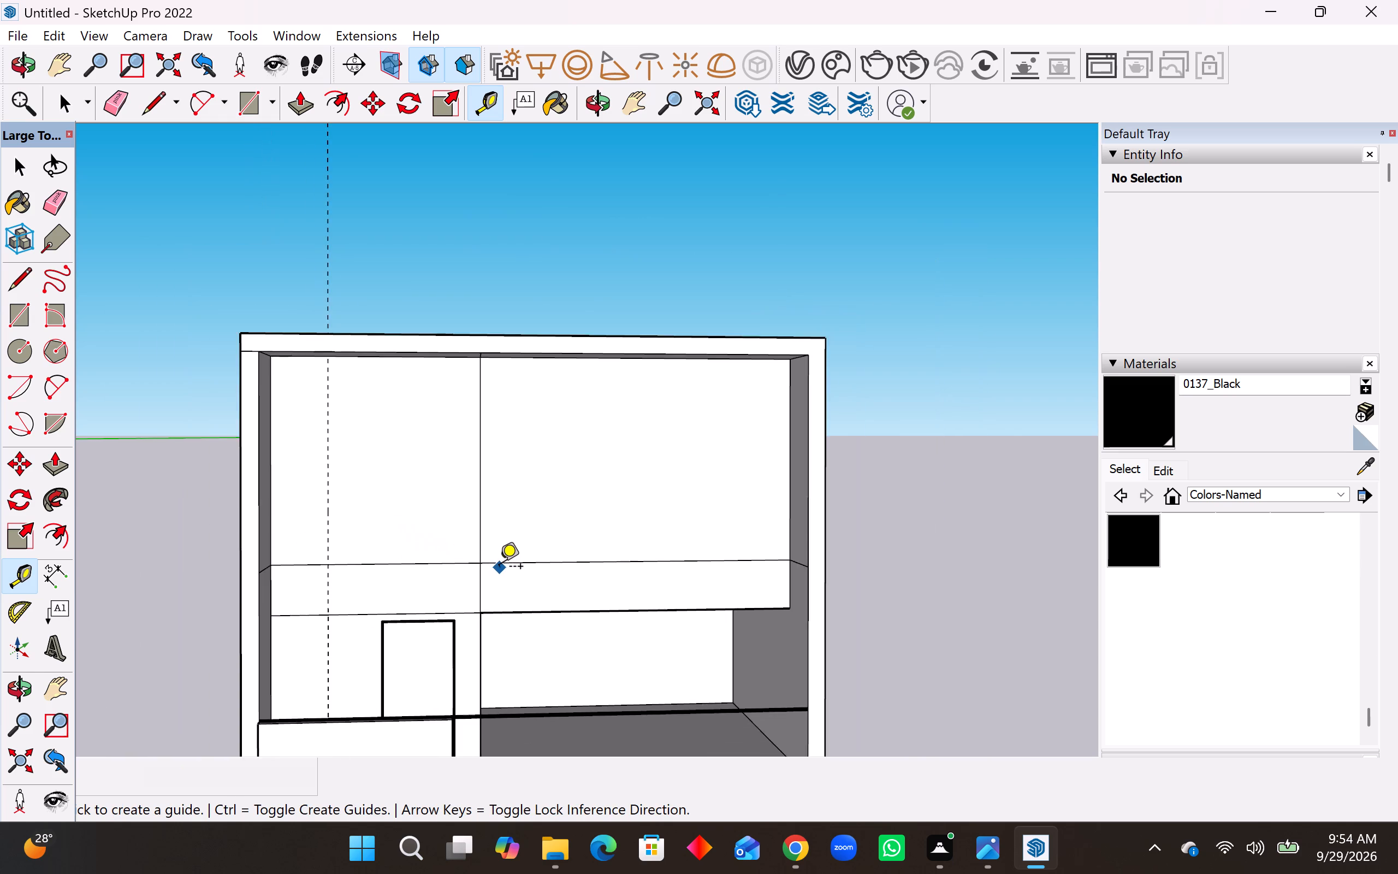
pyautogui.moveTo(499, 568); pyautogui.dragTo(490, 557, button='middle')
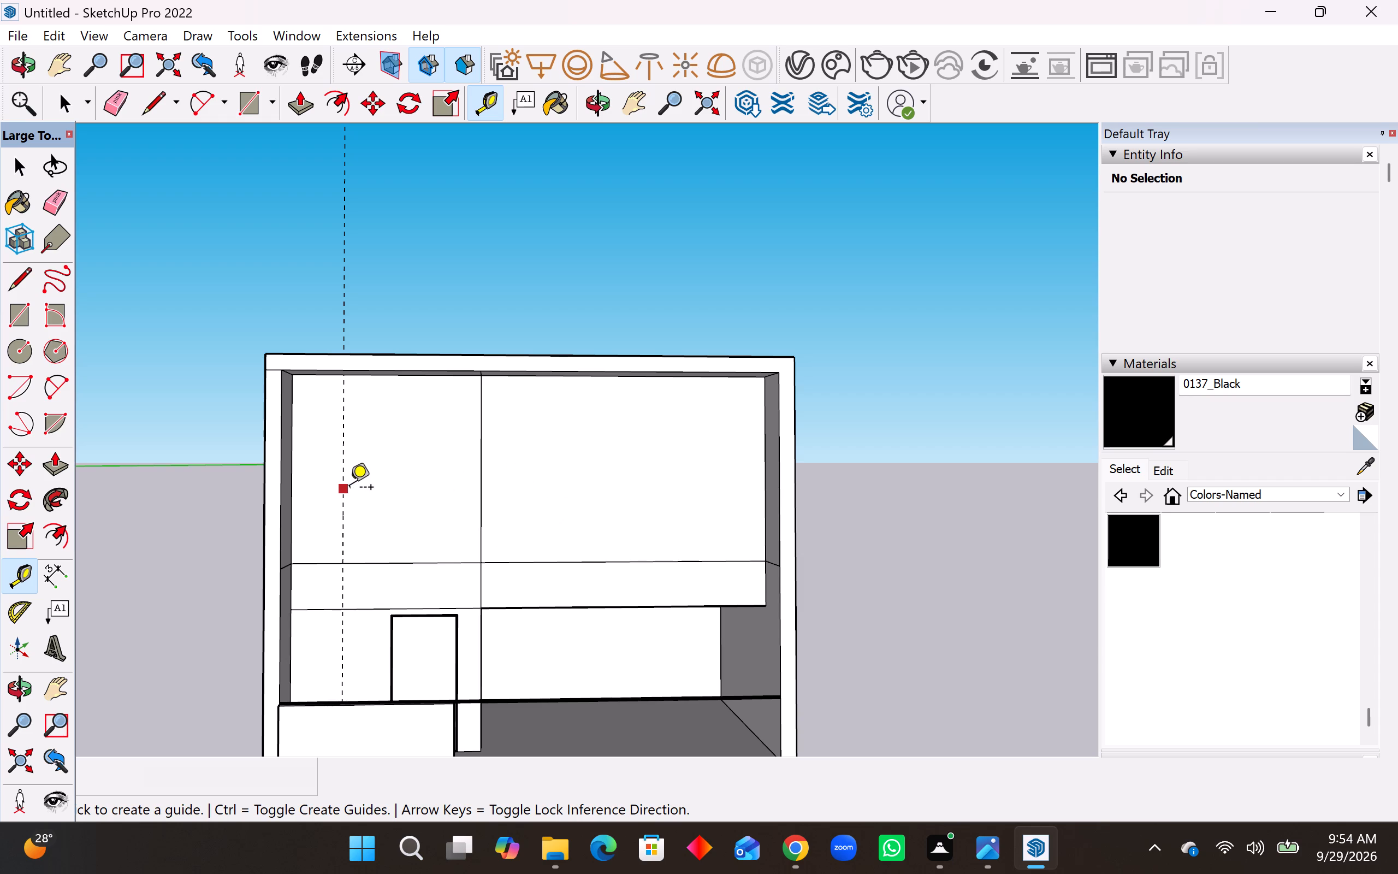
pyautogui.click(349, 489)
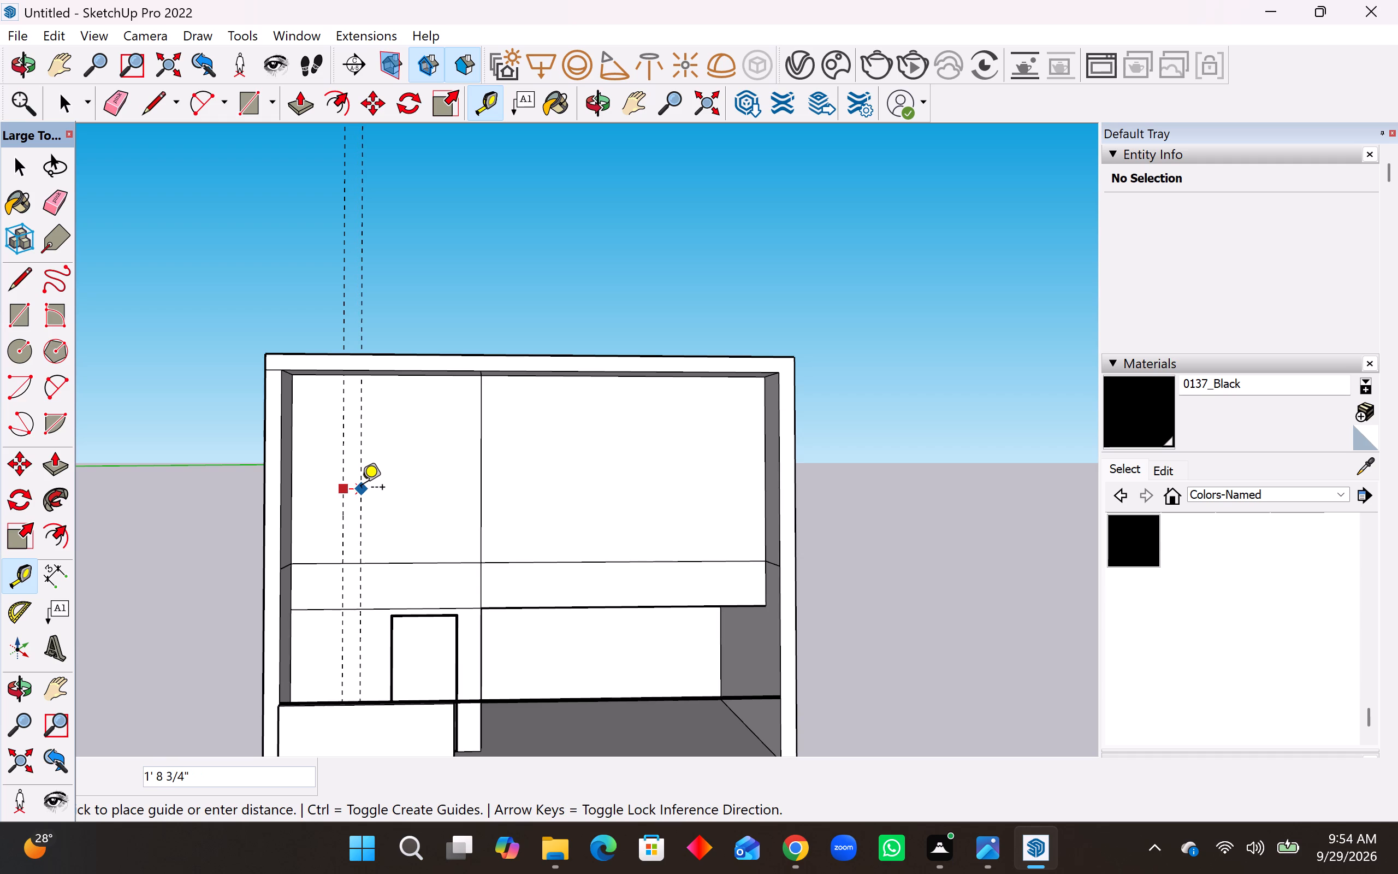
pyautogui.write("1'")
pyautogui.press('Return')
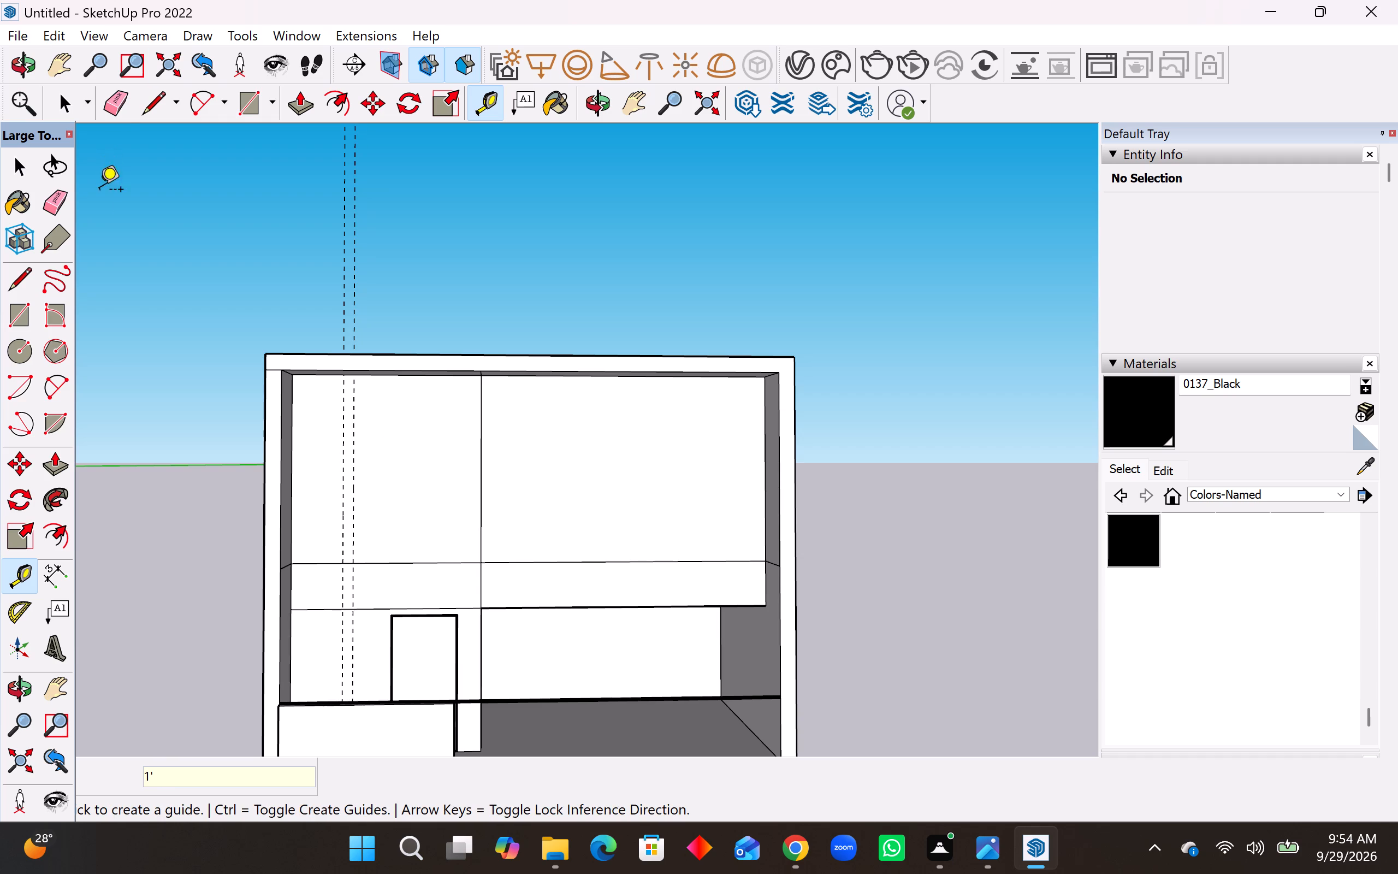
# Erase the first vertical guide, the one 5' from the wall's left inner edge.
pyautogui.click(57, 205)
pyautogui.scroll(3, 359, 517)
pyautogui.click(336, 504)
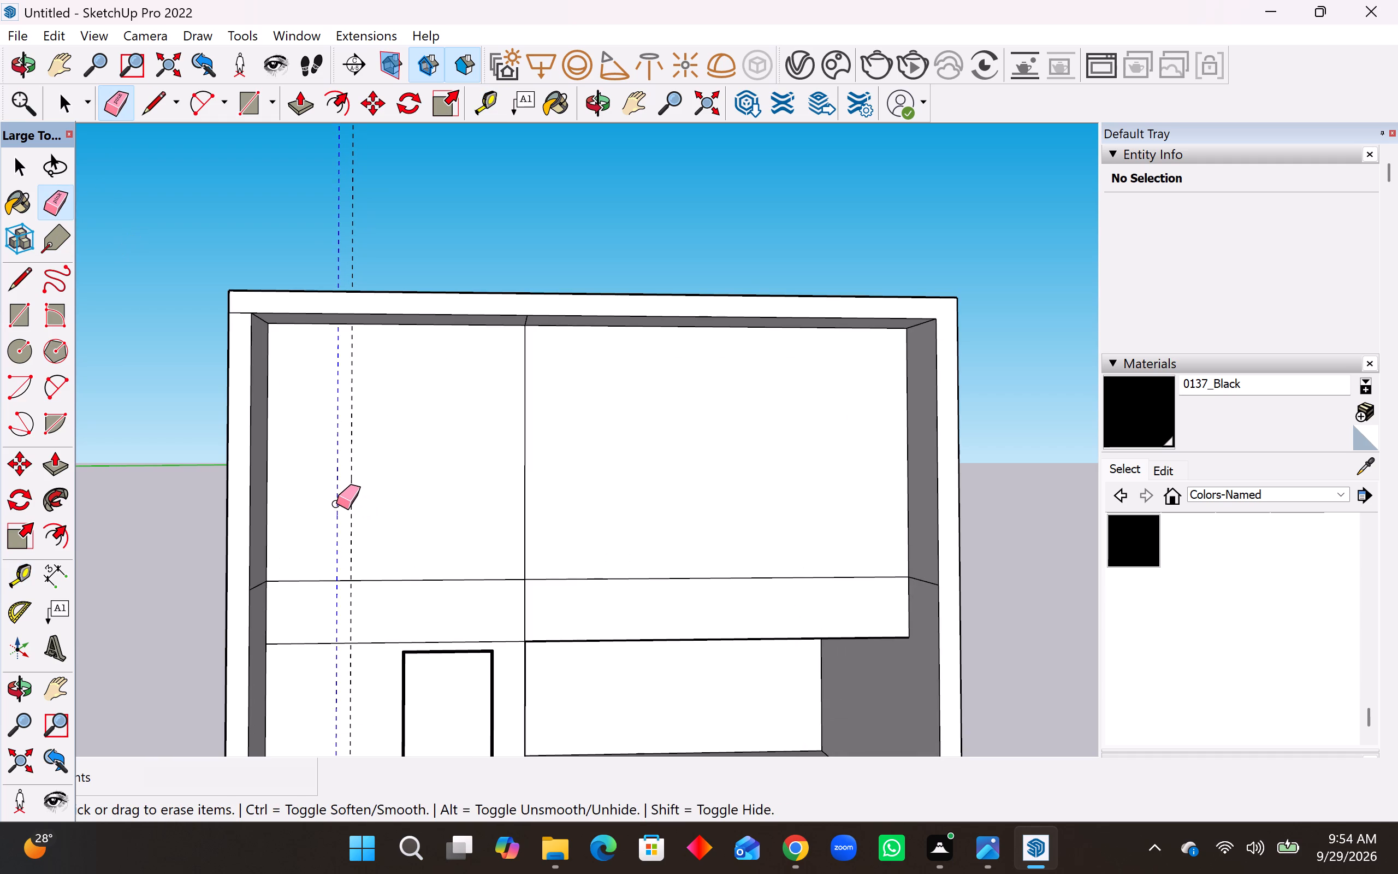
# Draw a rectangle 6' wide and about 22' 11 3/4" high from the upper wall's lower-left corner to the guide at the top edge.
pyautogui.scroll(-4, 356, 580)
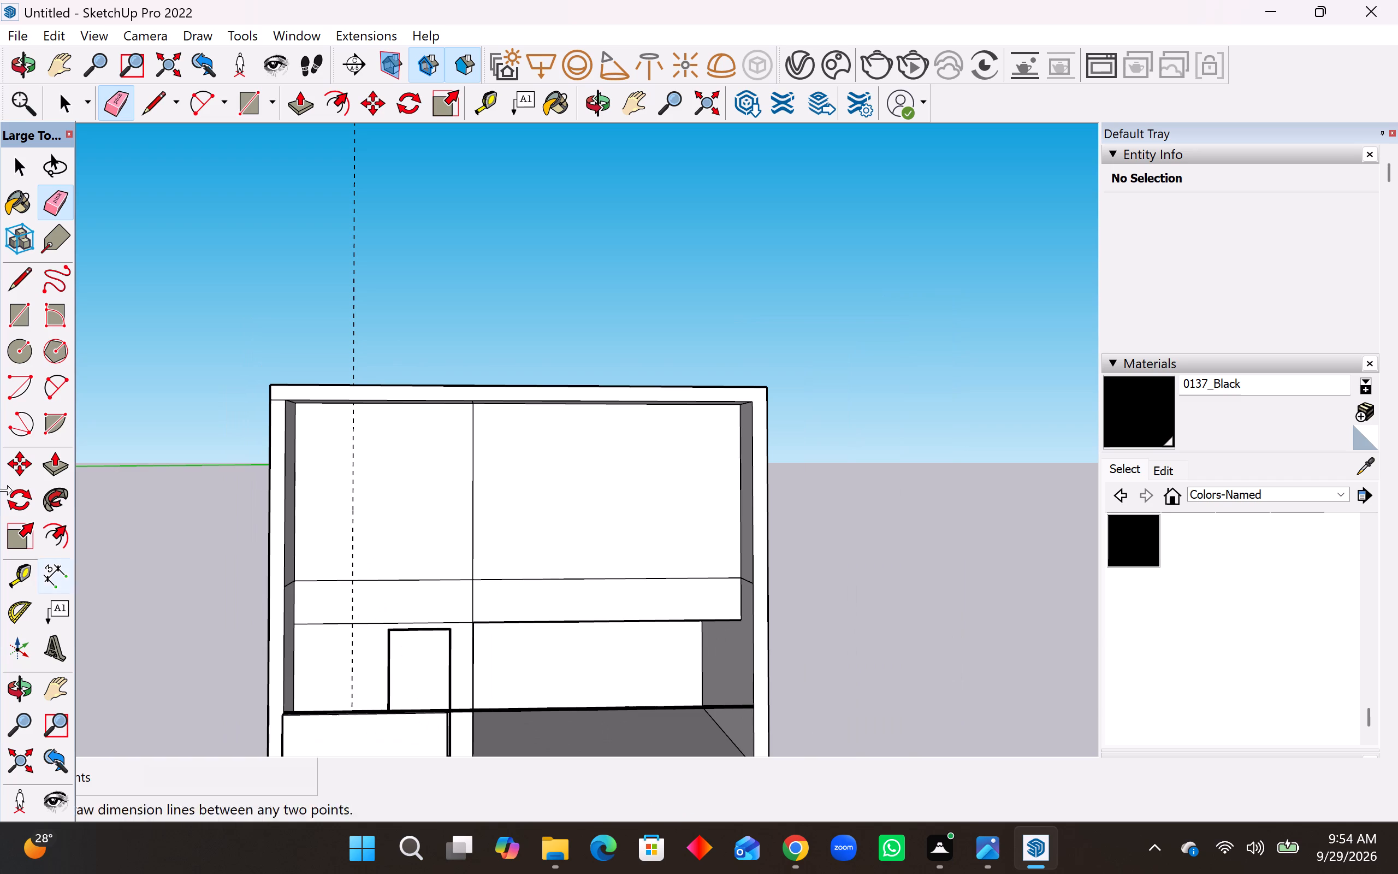
pyautogui.click(12, 316)
pyautogui.moveTo(362, 589); pyautogui.dragTo(356, 635, button='middle')
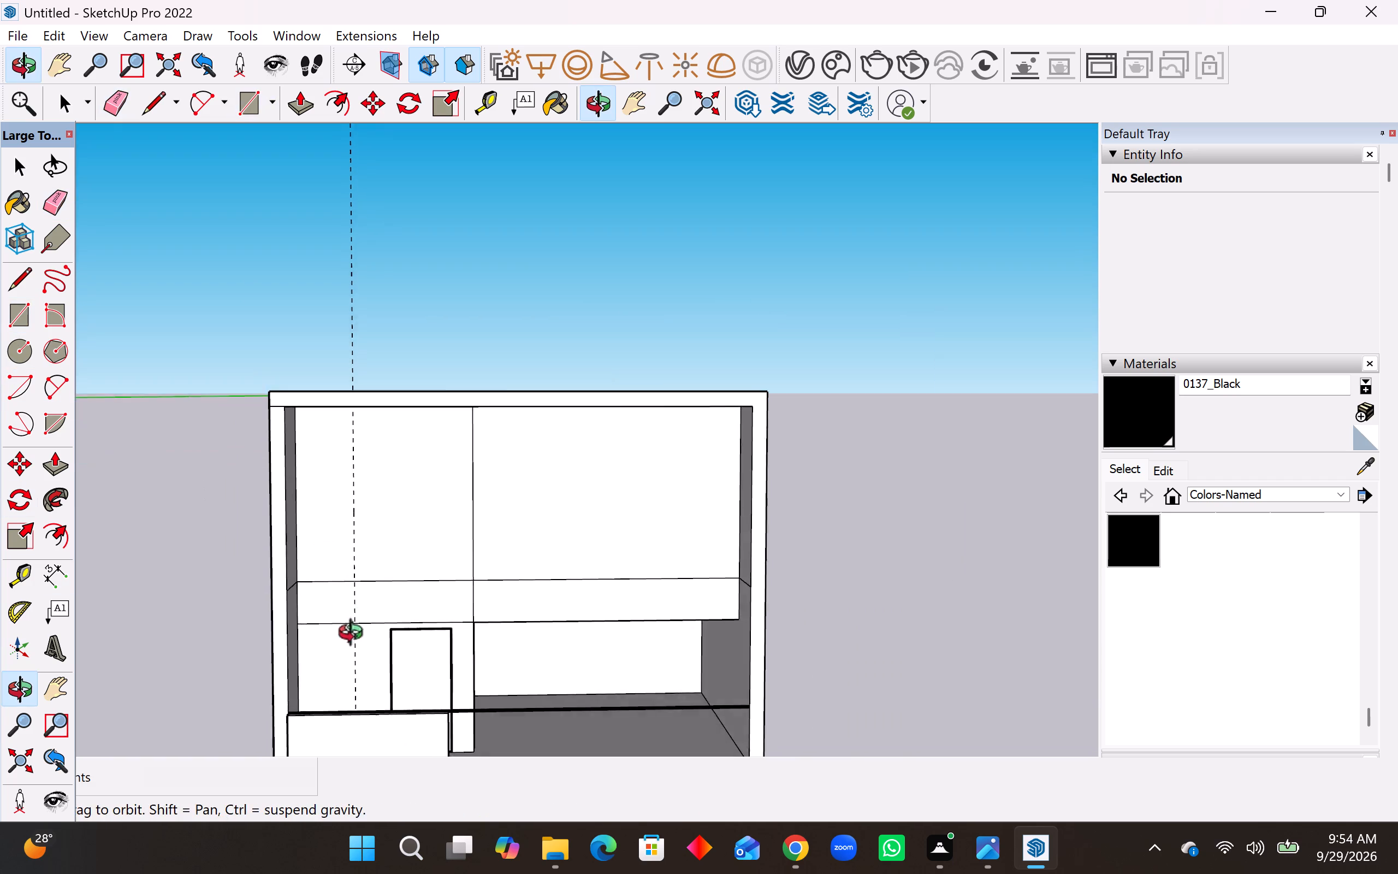
pyautogui.moveTo(356, 635); pyautogui.dragTo(358, 648, button='middle')
pyautogui.scroll(9, 373, 683)
pyautogui.moveTo(392, 706); pyautogui.dragTo(387, 775, button='middle')
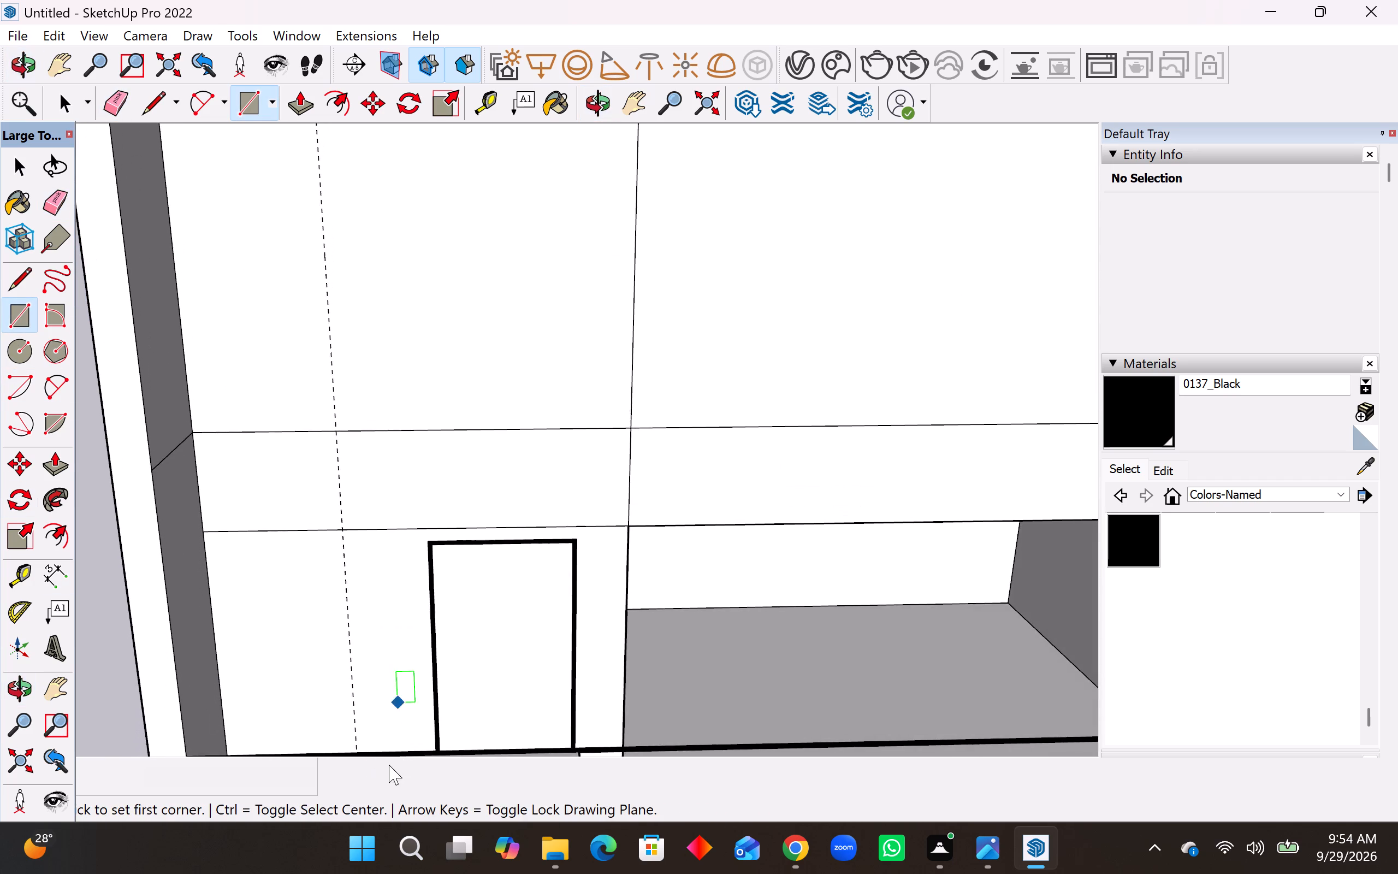
pyautogui.scroll(-5, 467, 525)
pyautogui.moveTo(465, 575); pyautogui.dragTo(454, 698, button='middle')
pyautogui.scroll(6, 322, 679)
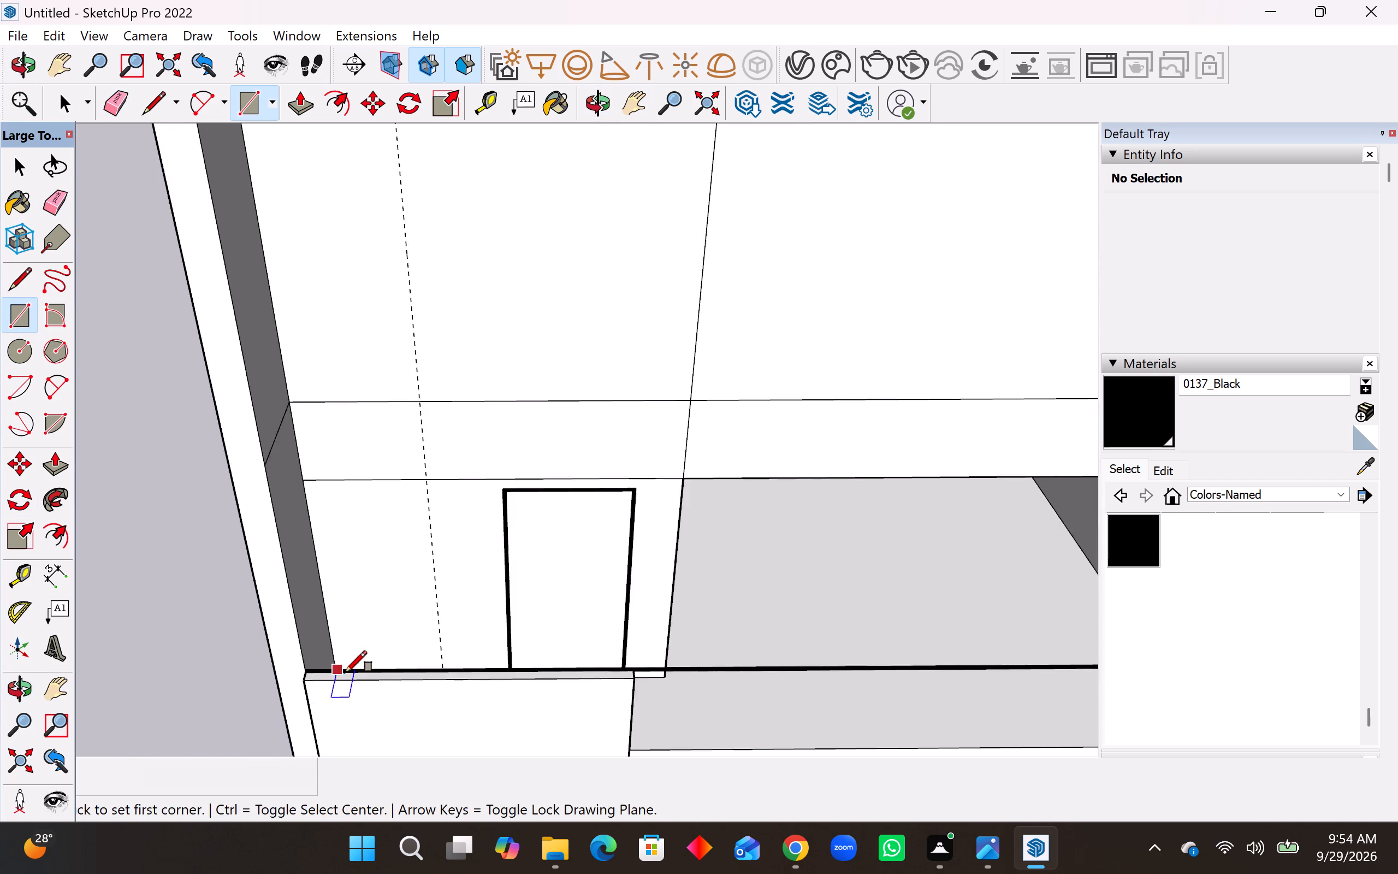
pyautogui.scroll(7, 345, 672)
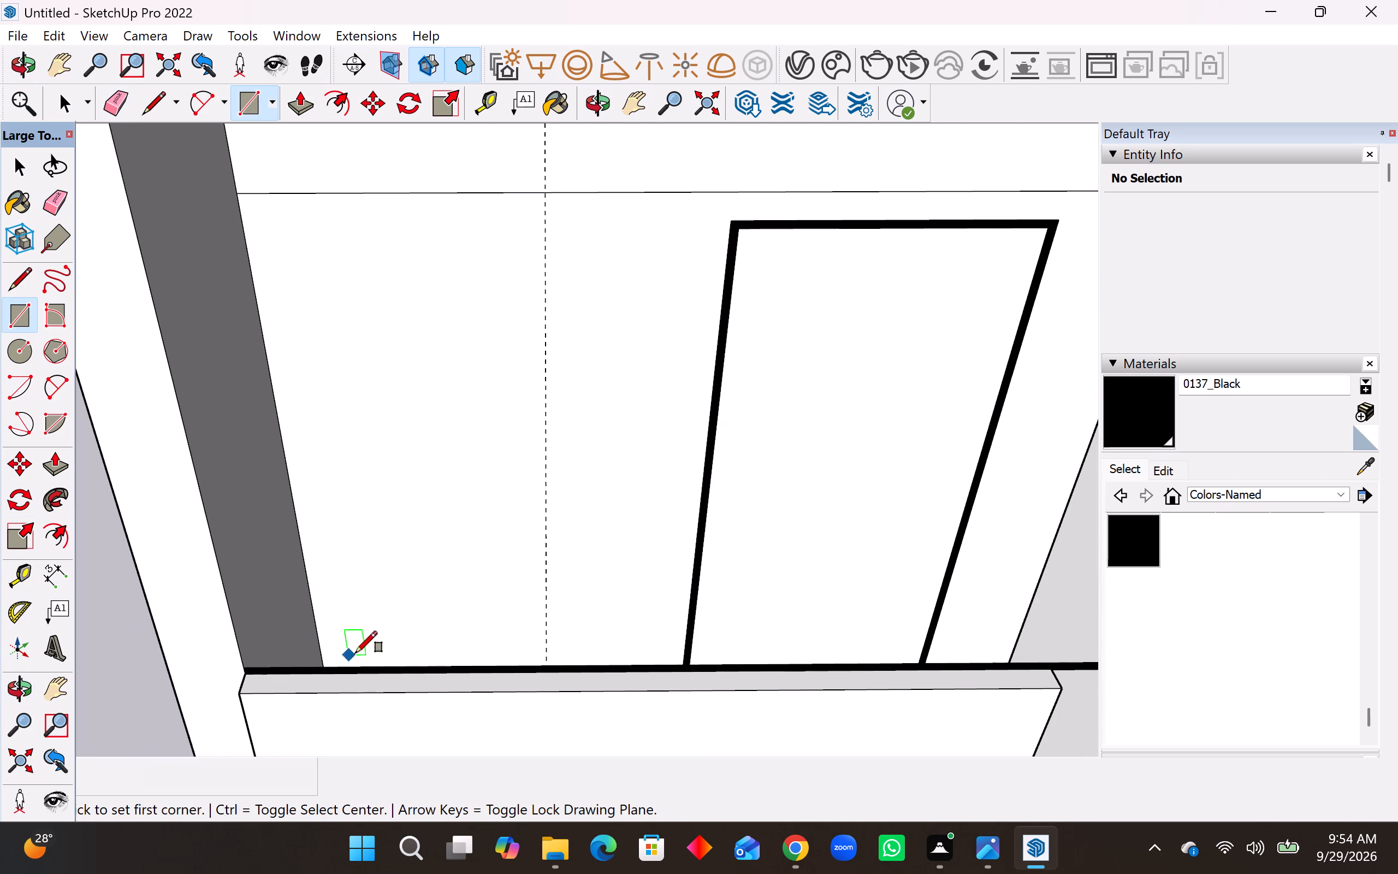
pyautogui.moveTo(365, 648); pyautogui.dragTo(376, 763, button='middle')
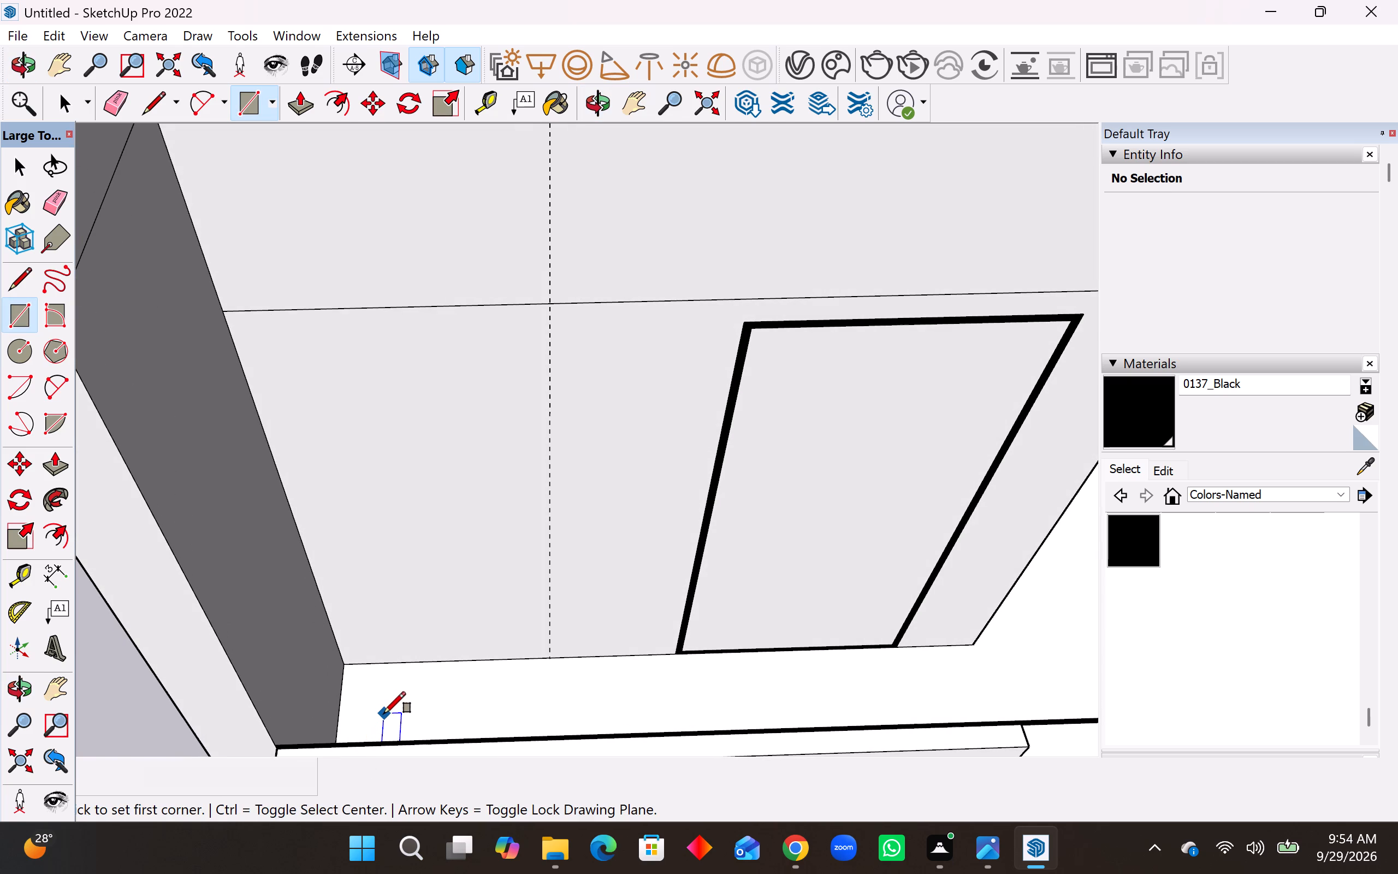
pyautogui.moveTo(392, 679); pyautogui.dragTo(392, 550, button='middle')
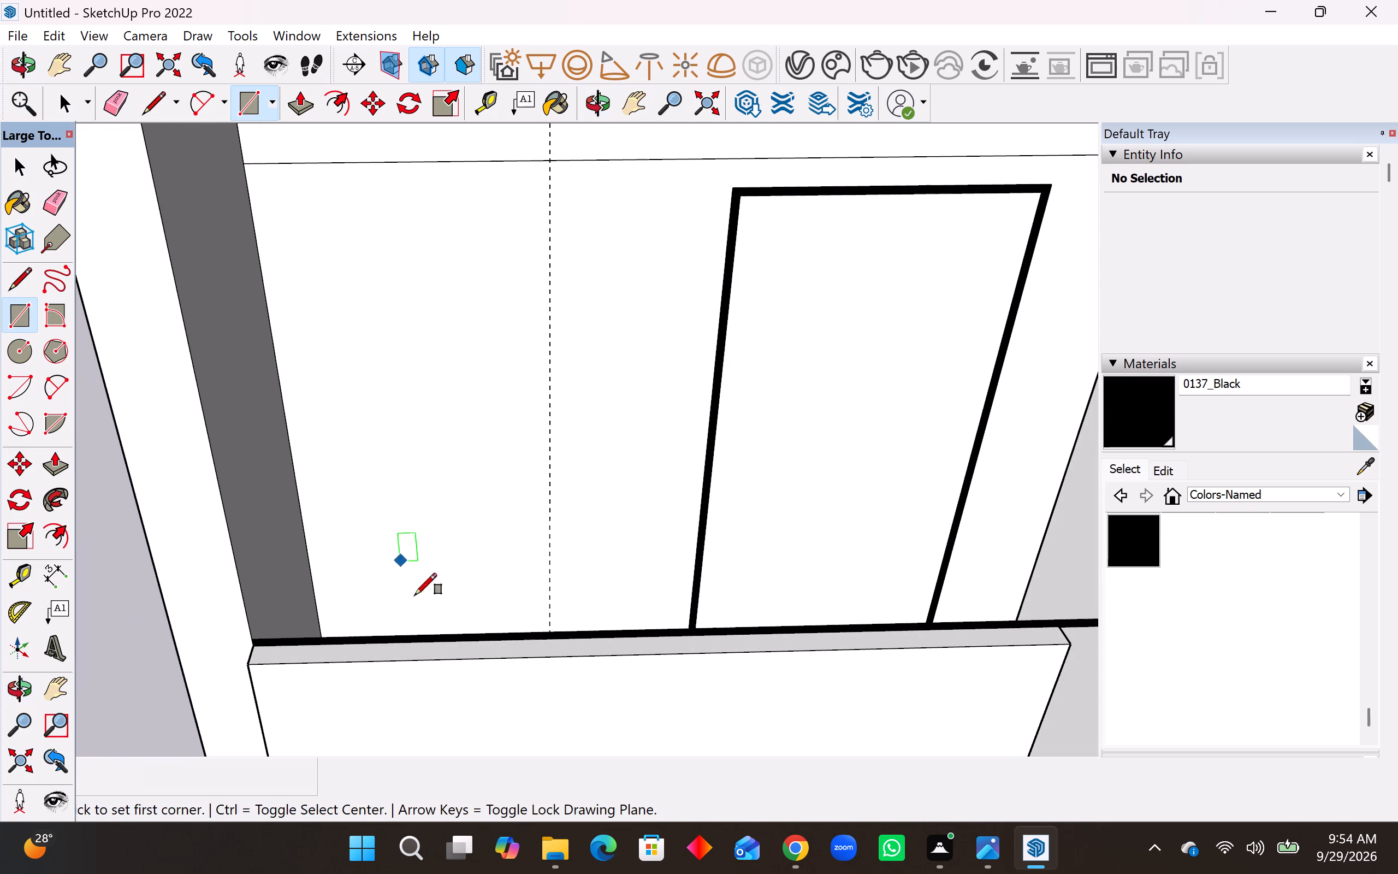
pyautogui.scroll(-8, 431, 667)
pyautogui.moveTo(481, 631); pyautogui.dragTo(476, 541, button='middle')
pyautogui.scroll(-1, 477, 654)
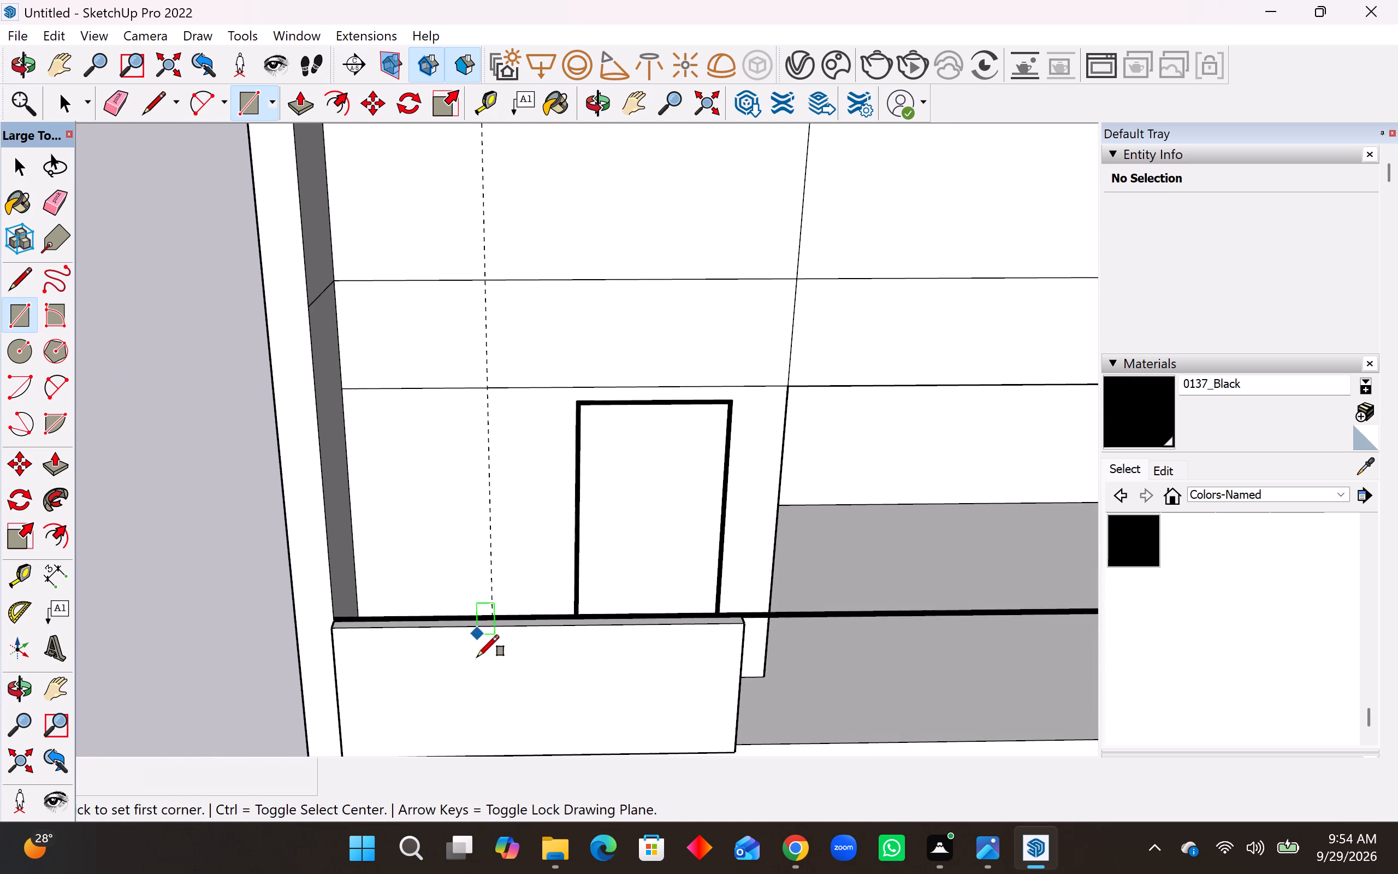
pyautogui.scroll(-9, 477, 657)
pyautogui.moveTo(525, 501); pyautogui.dragTo(528, 448, button='middle')
pyautogui.middleClick(526, 367)
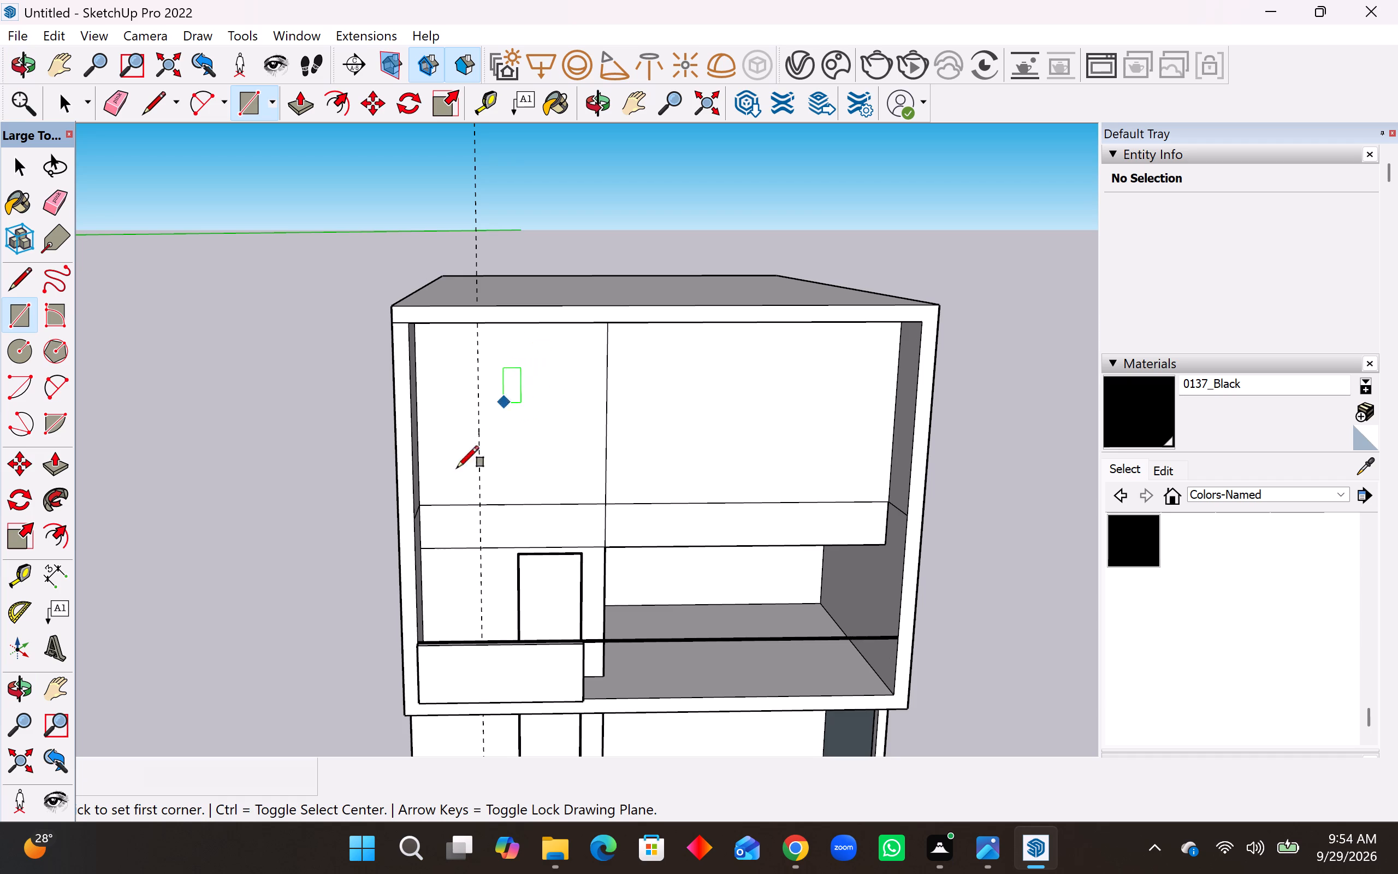
pyautogui.click(422, 548)
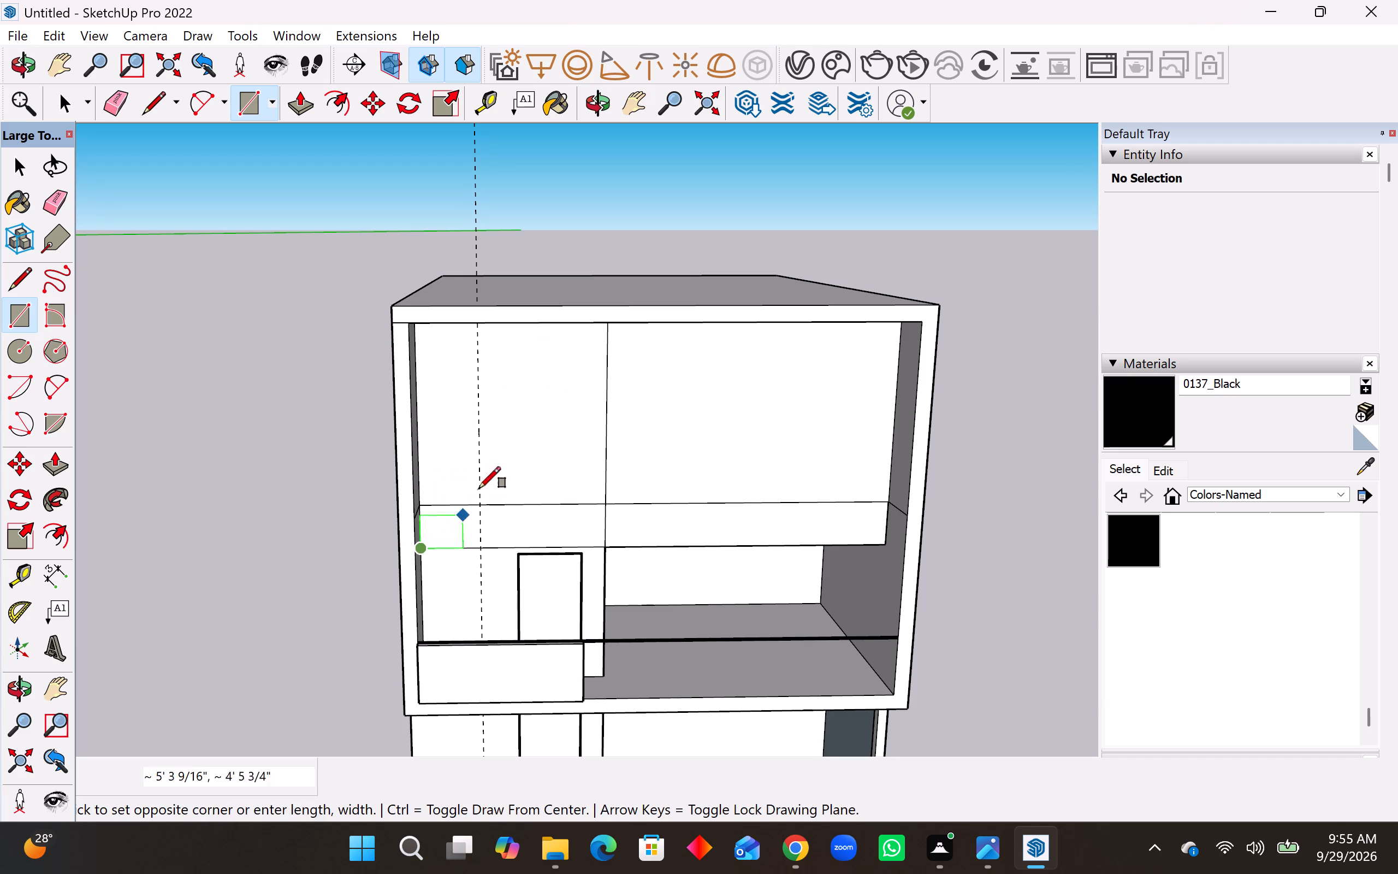
pyautogui.scroll(12, 475, 340)
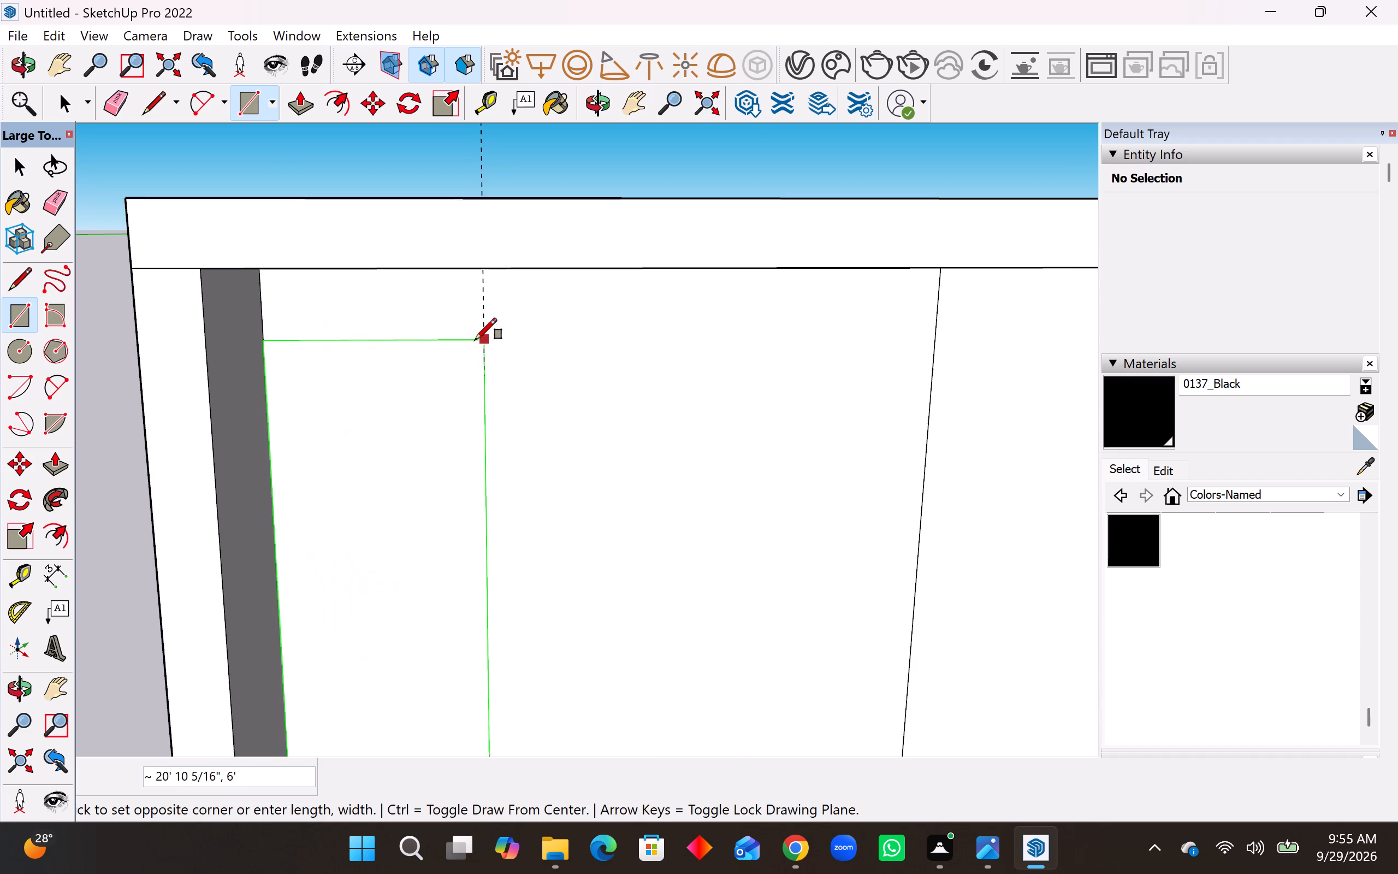
pyautogui.scroll(7, 470, 321)
pyautogui.click(497, 195)
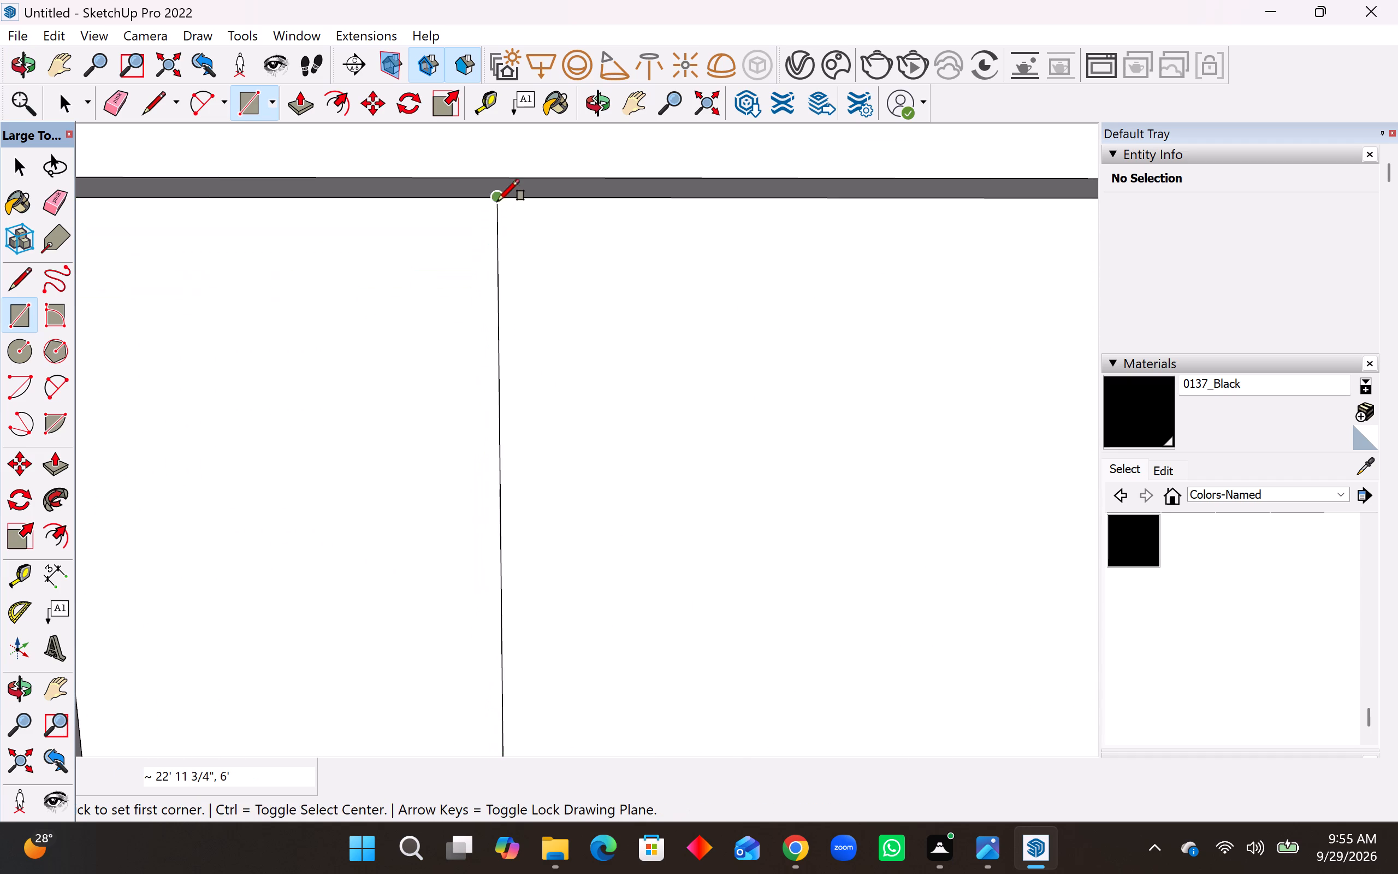
# Erase the horizontal line segment that crosses the new 6' wide vertical strip on the upper front wall.
pyautogui.scroll(-19, 429, 302)
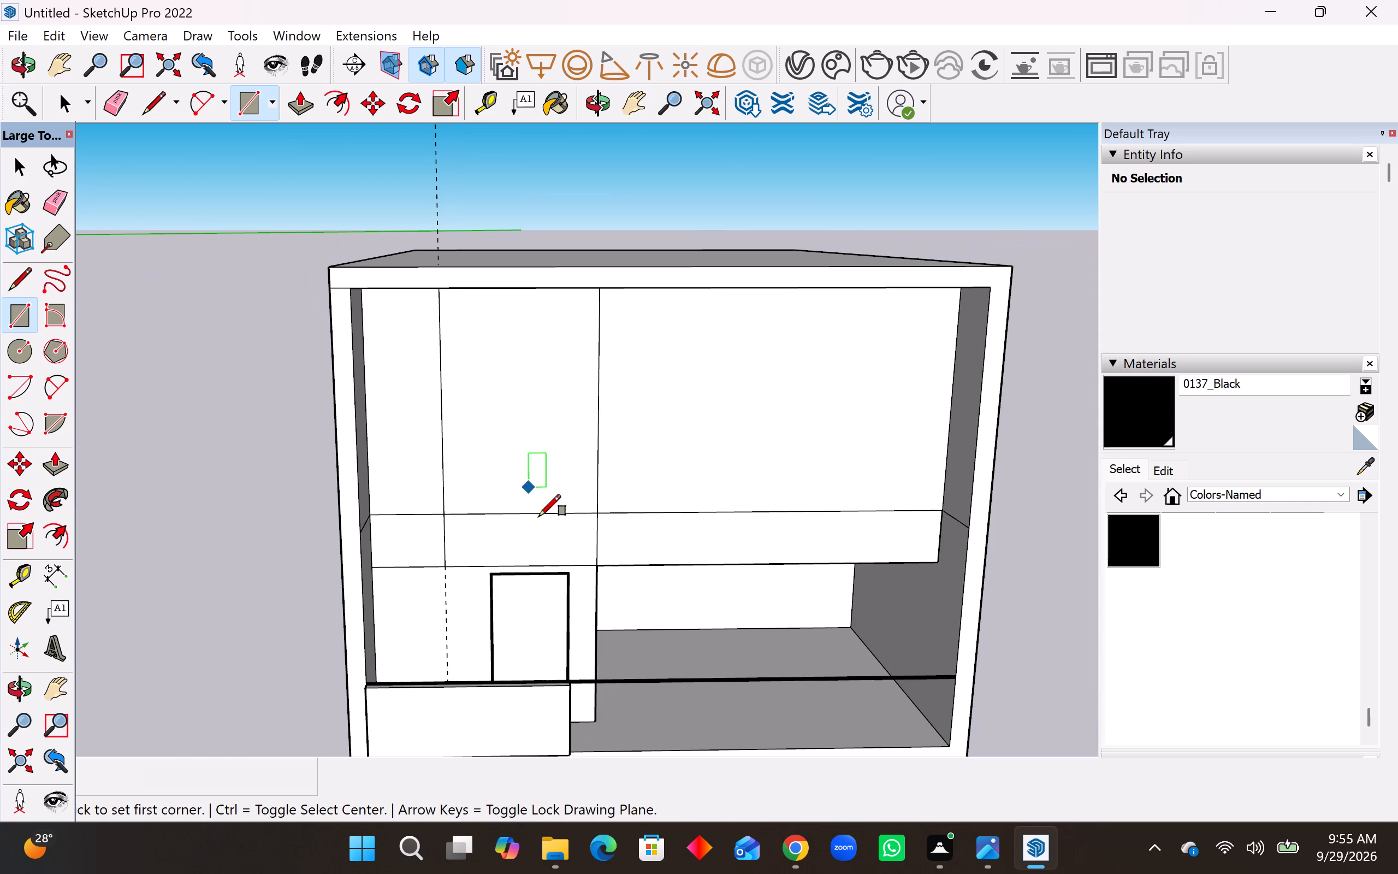
pyautogui.middleClick(539, 517)
pyautogui.middleClick(535, 509)
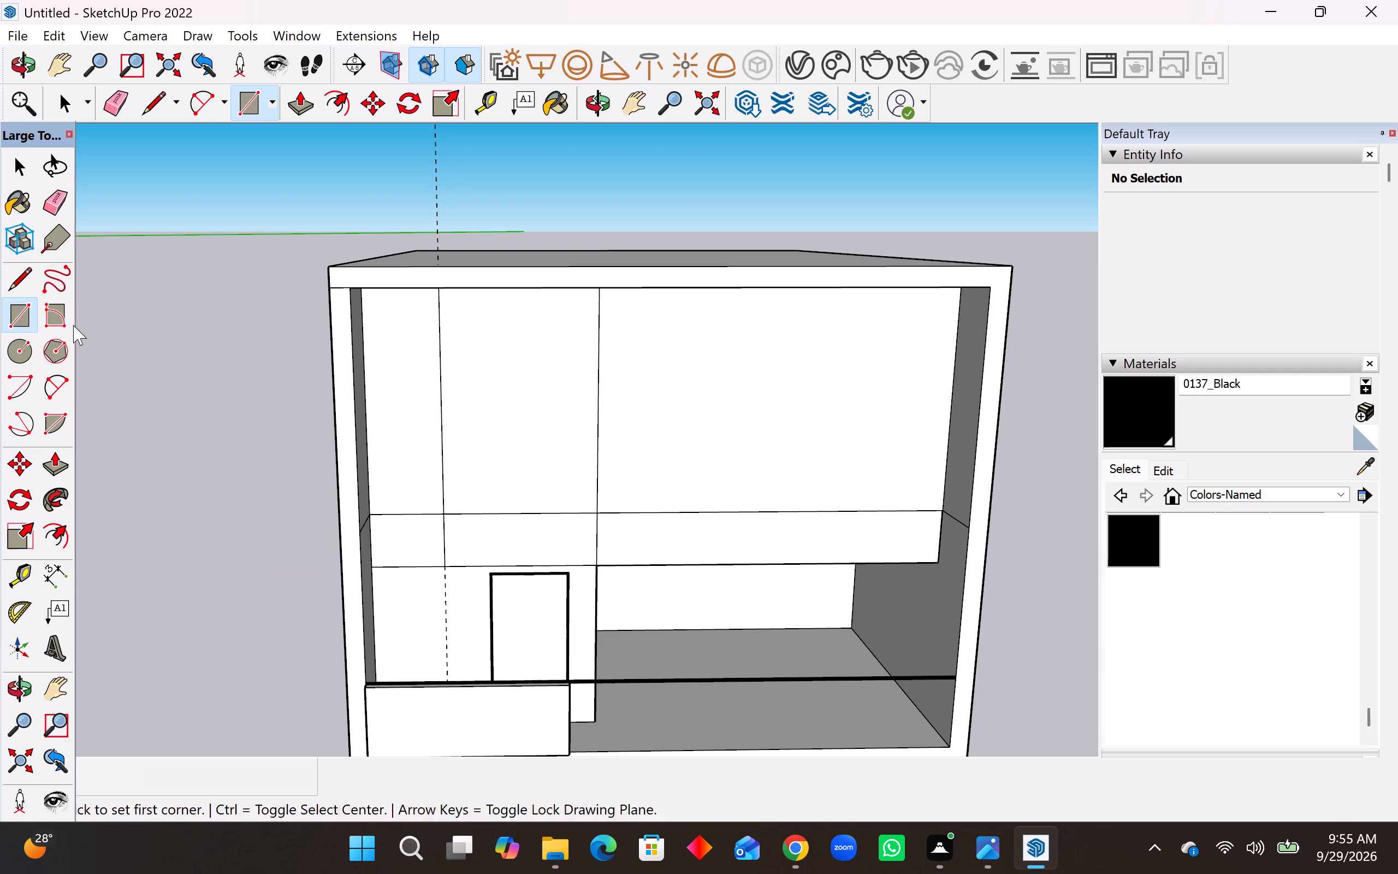
pyautogui.click(58, 469)
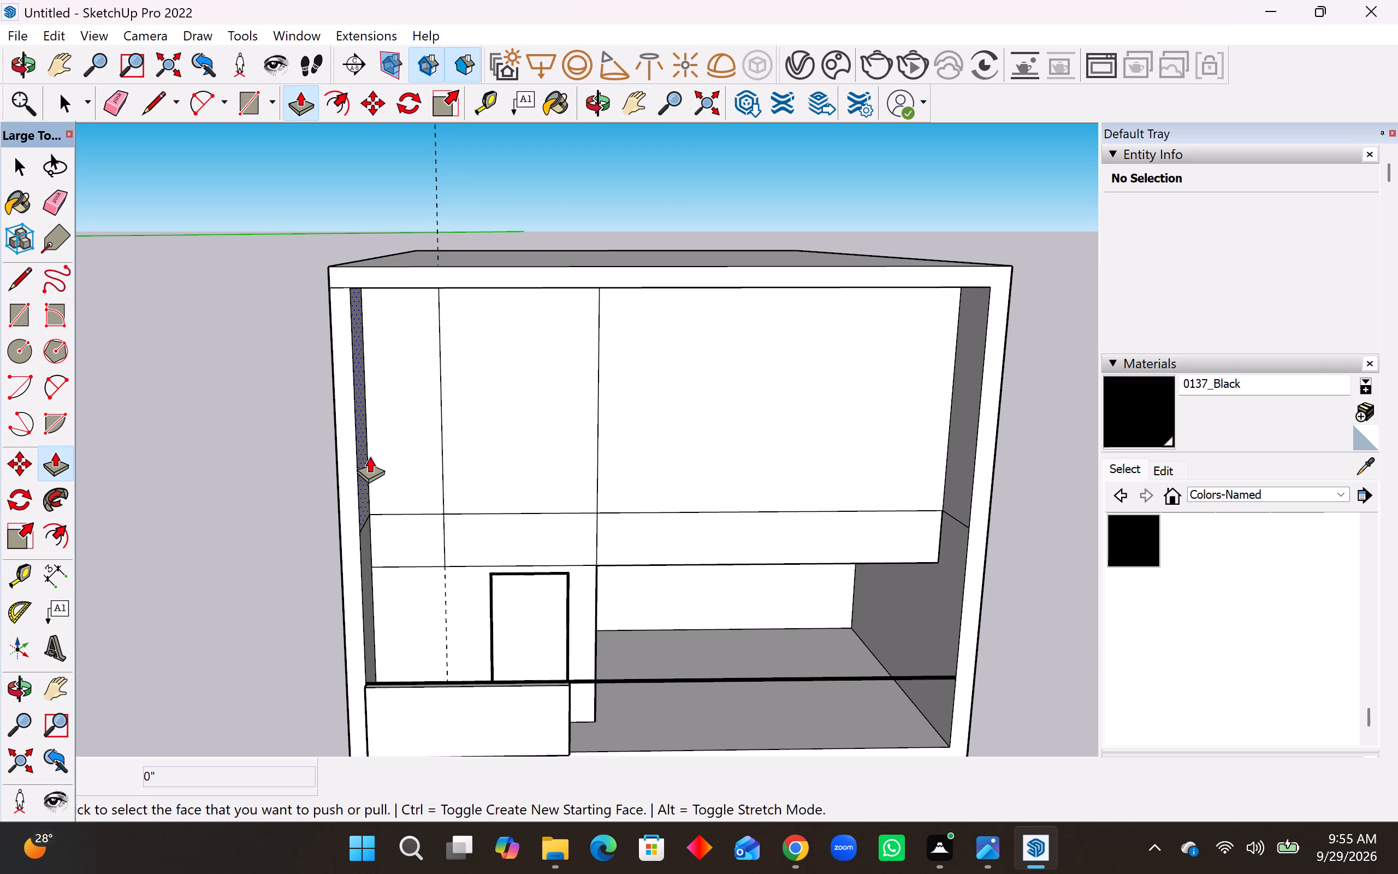
pyautogui.click(51, 199)
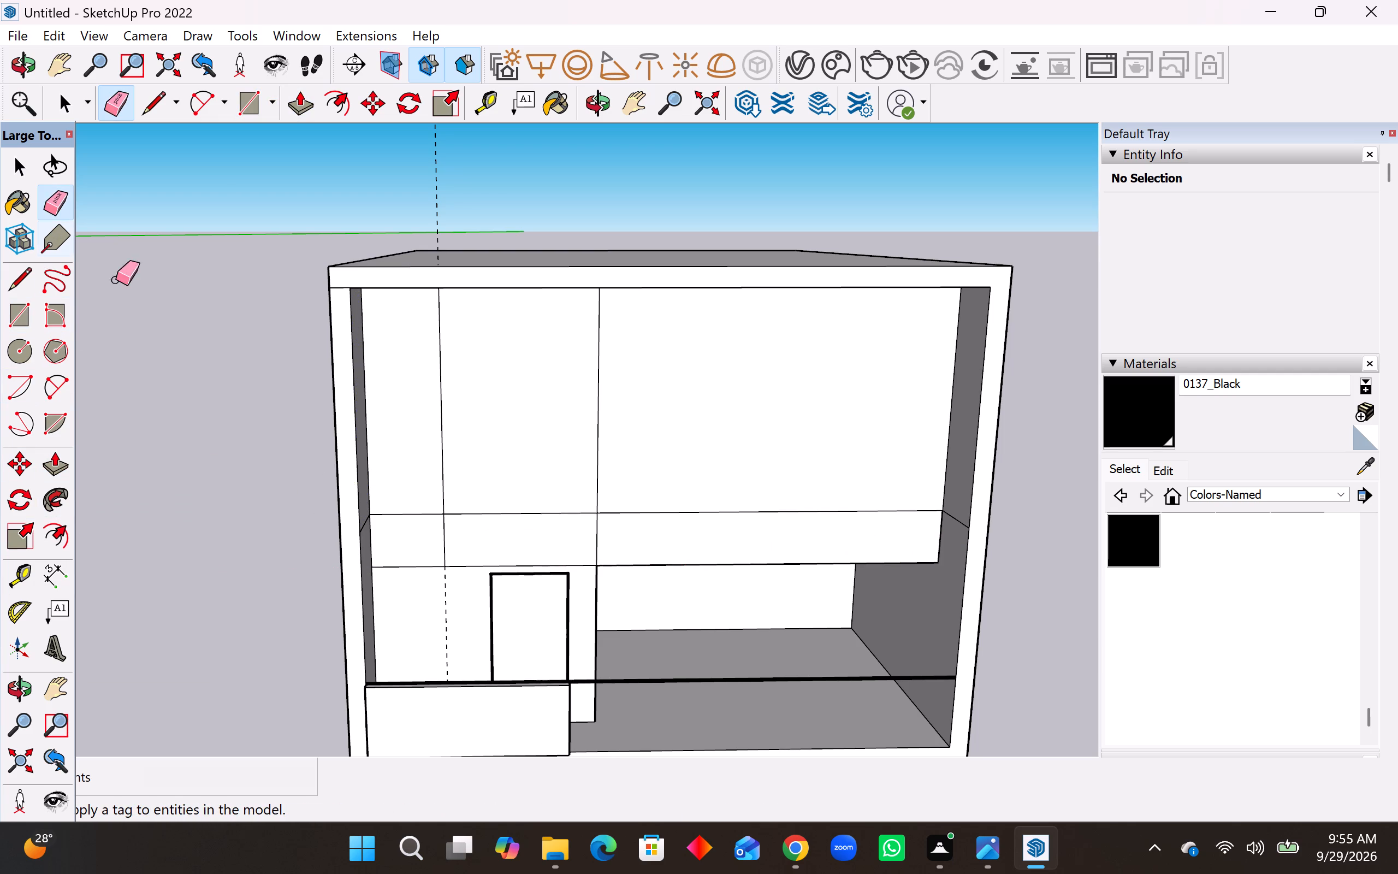
pyautogui.click(393, 515)
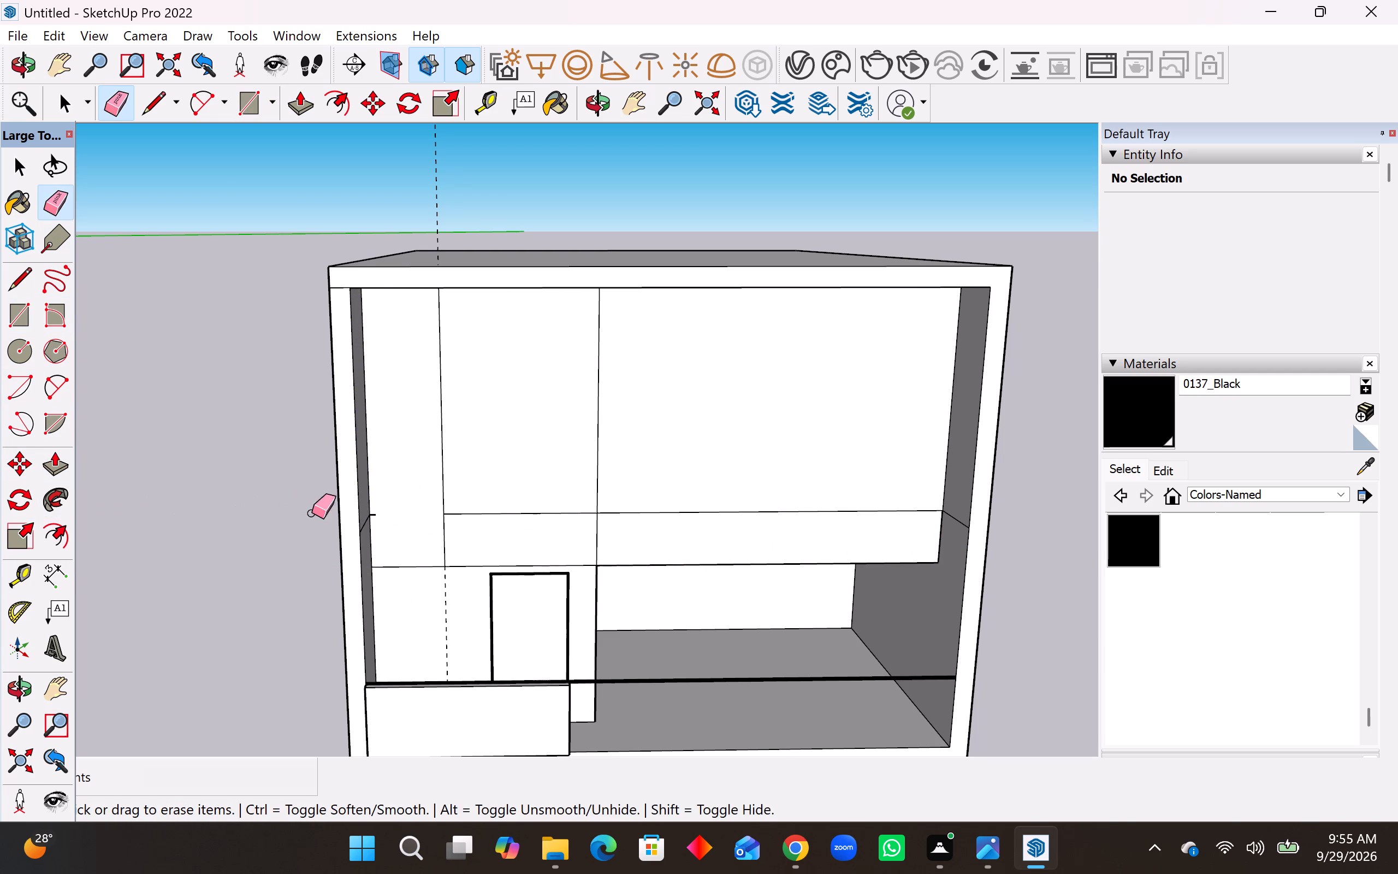
# Erase the short line stub and the two vertical segments crossing the lower band, leaving one L-shaped face on the upper front wall.
pyautogui.scroll(13, 373, 529)
pyautogui.click(377, 484)
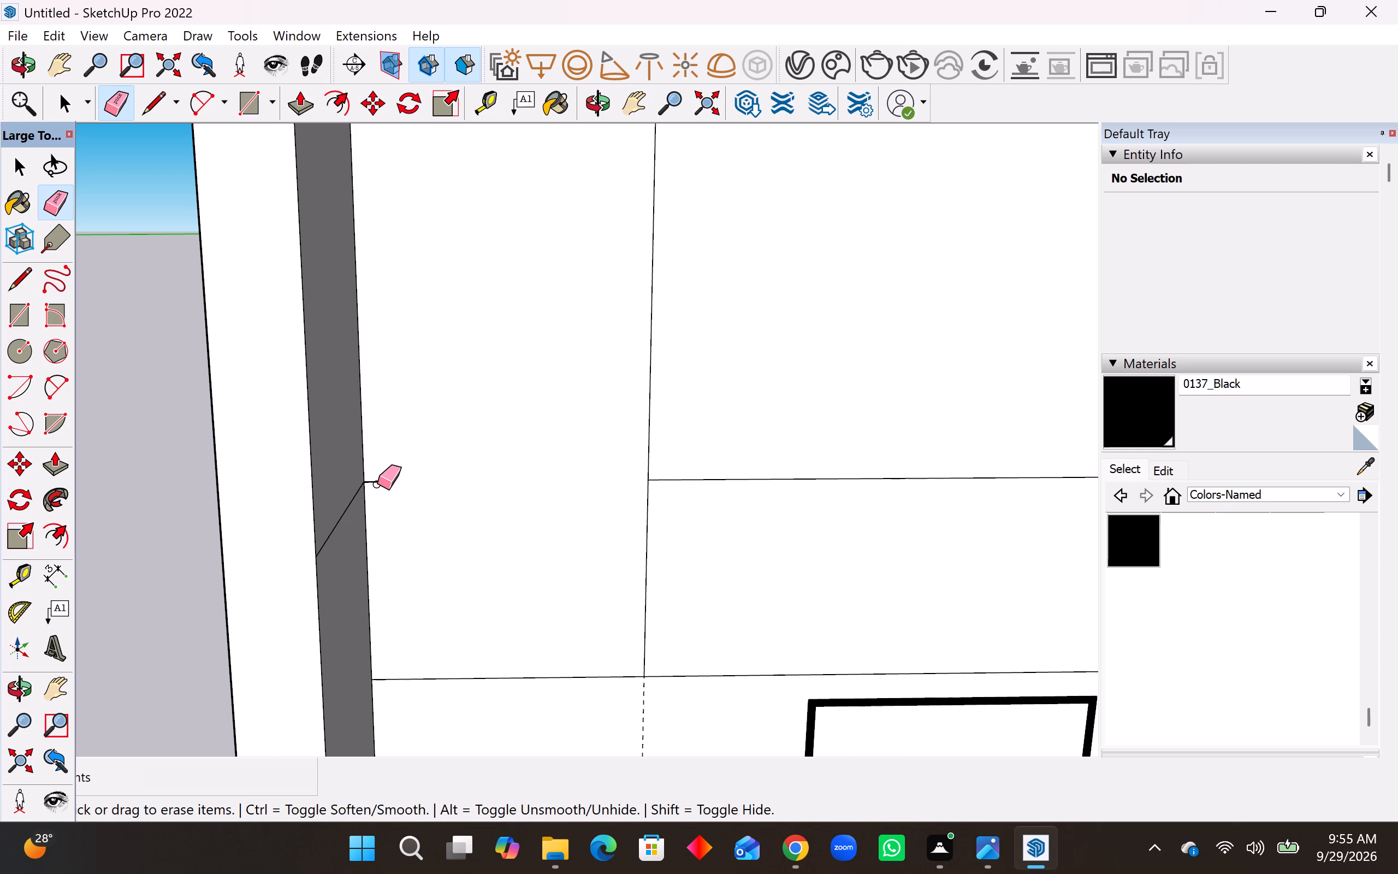
pyautogui.click(377, 482)
pyautogui.scroll(-4, 41, 577)
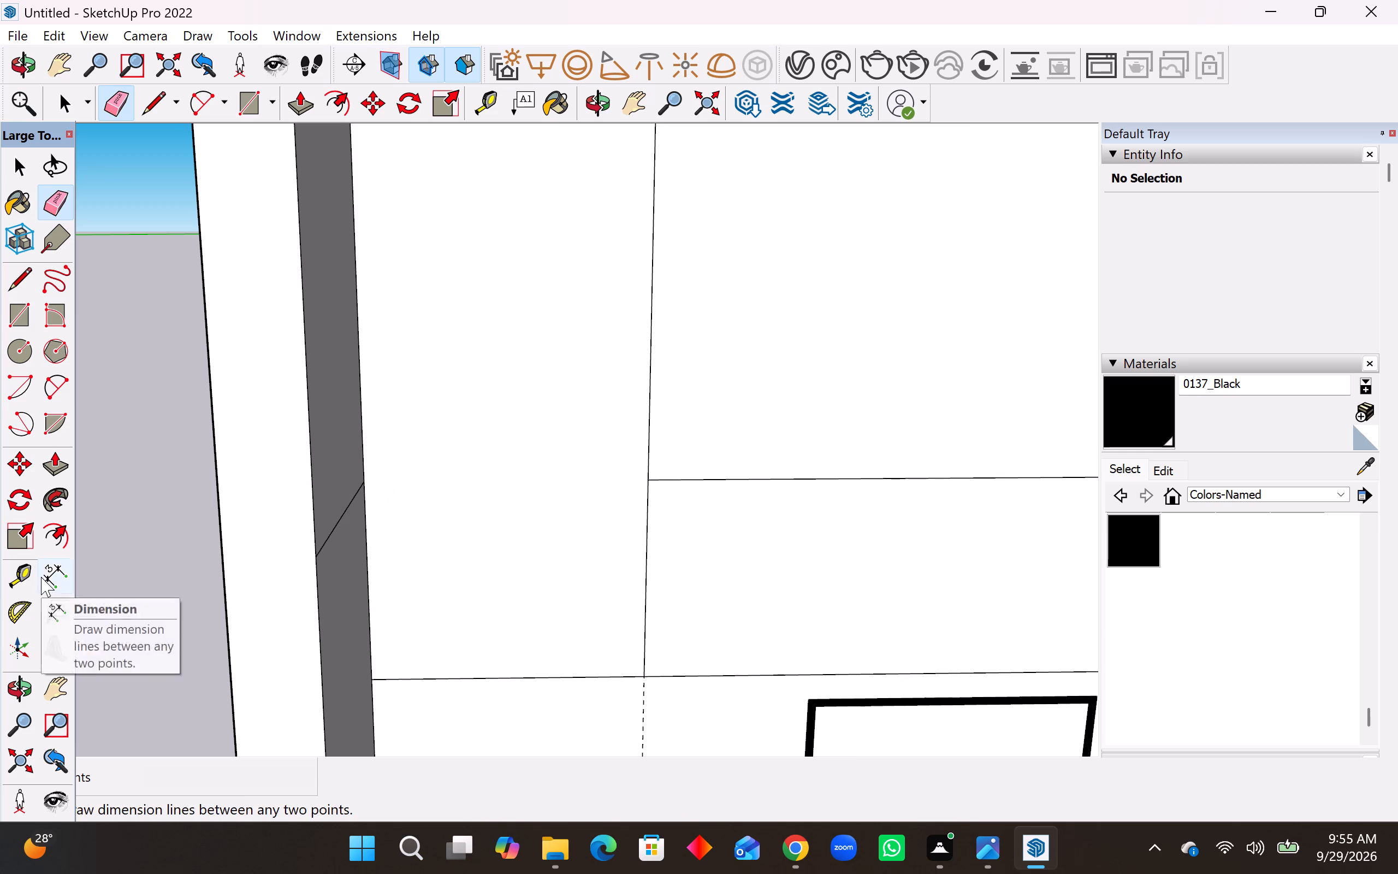
pyautogui.scroll(-10, 321, 605)
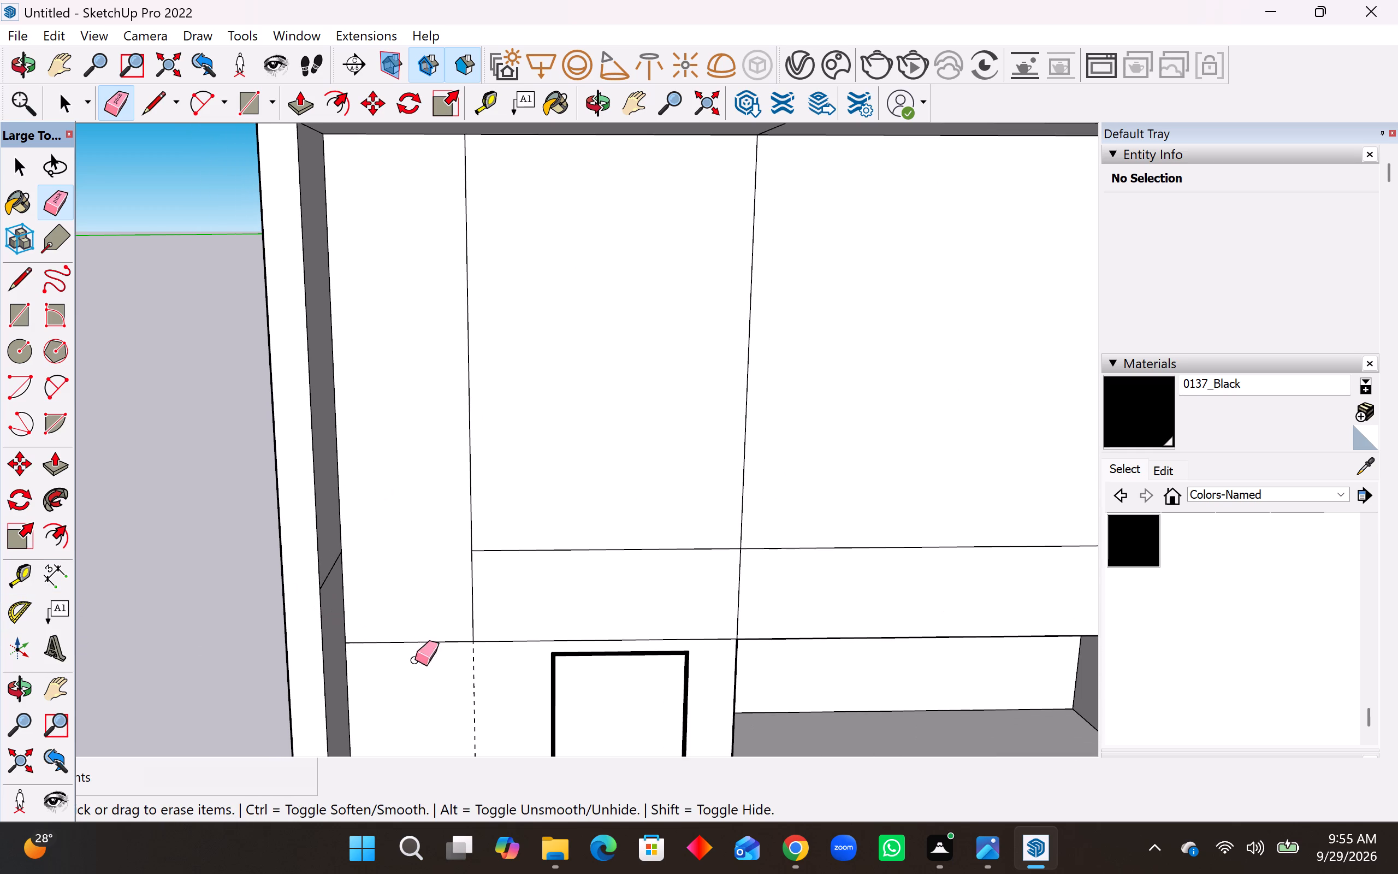
pyautogui.moveTo(470, 604); pyautogui.dragTo(480, 603)
pyautogui.scroll(-10, 70, 670)
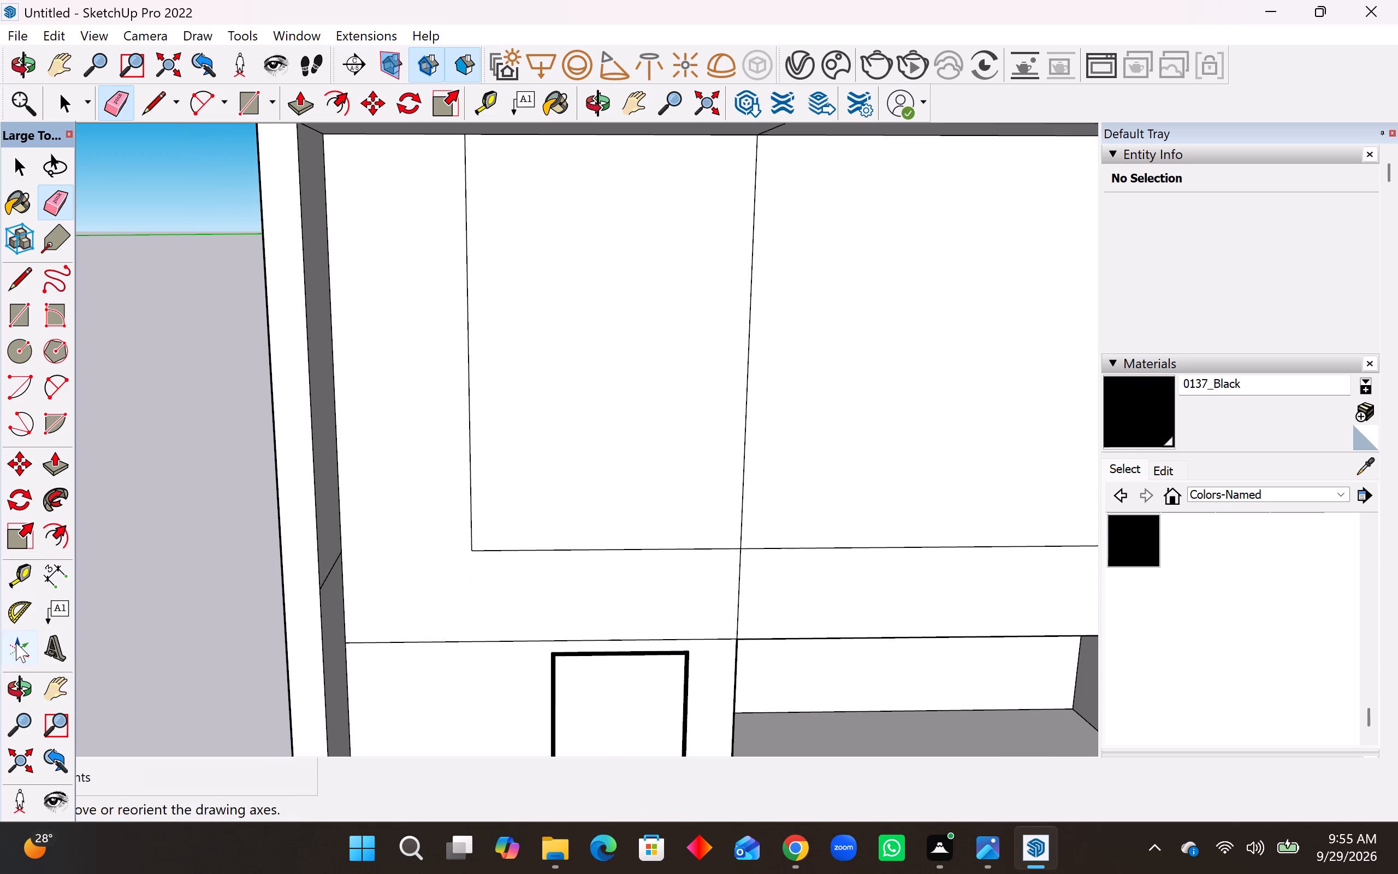
pyautogui.scroll(-7, 16, 642)
pyautogui.moveTo(591, 584); pyautogui.dragTo(581, 533, button='middle')
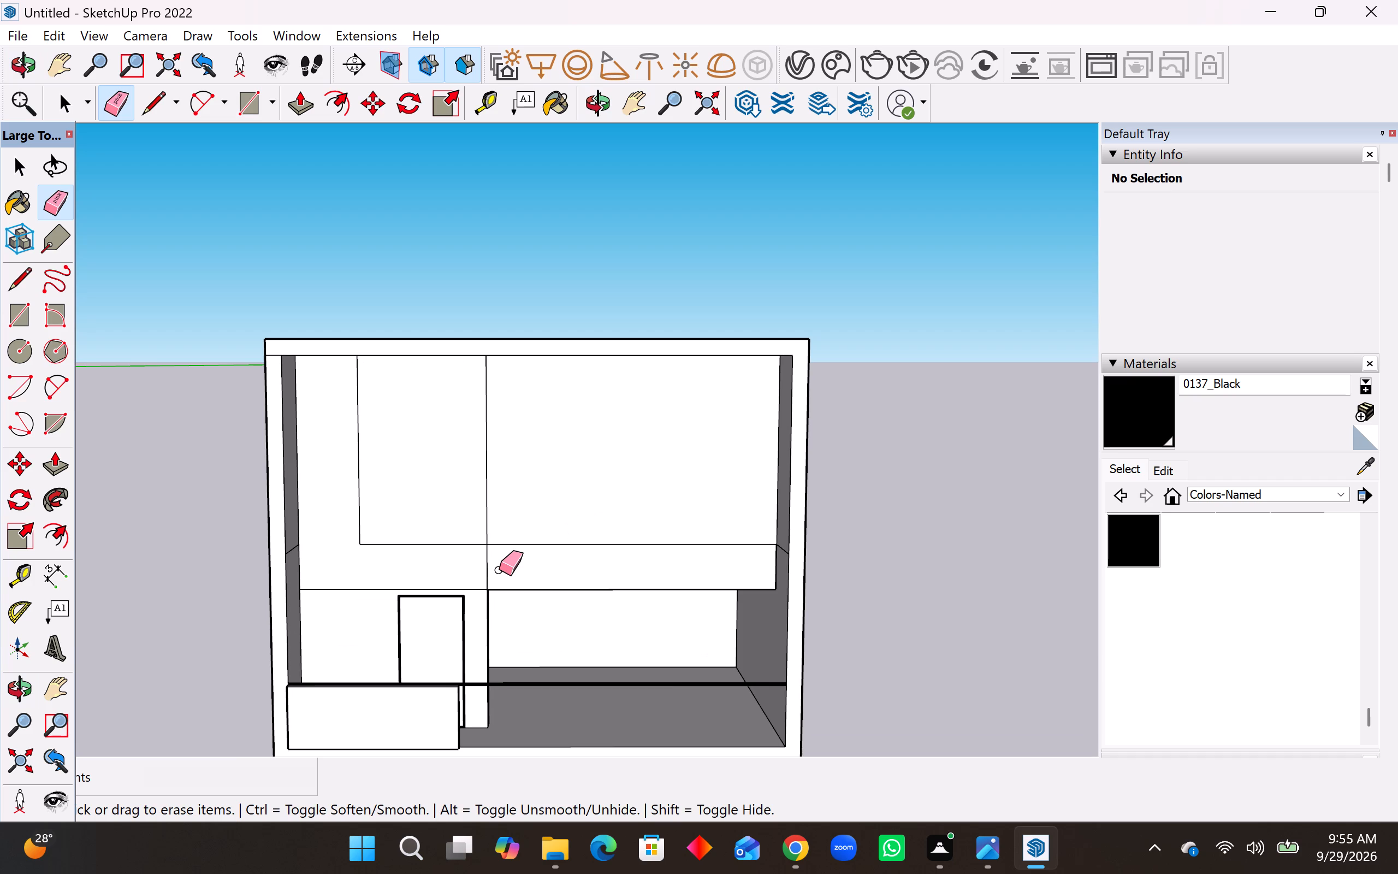
pyautogui.scroll(4, 499, 570)
pyautogui.moveTo(478, 573); pyautogui.dragTo(491, 572)
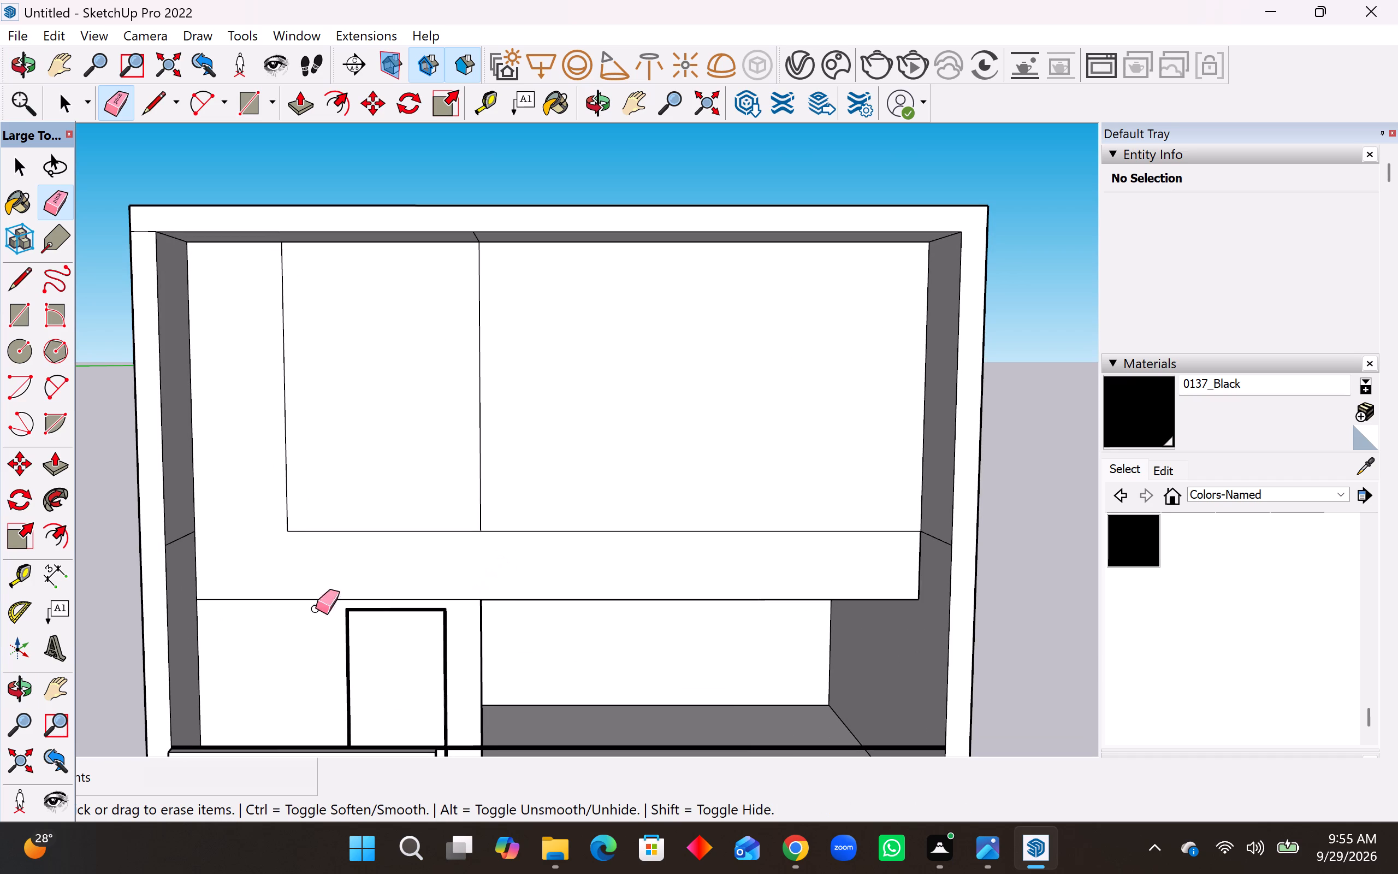
# Push/Pull the L-shaped face of the upper front wall outward by 2'.
pyautogui.click(54, 464)
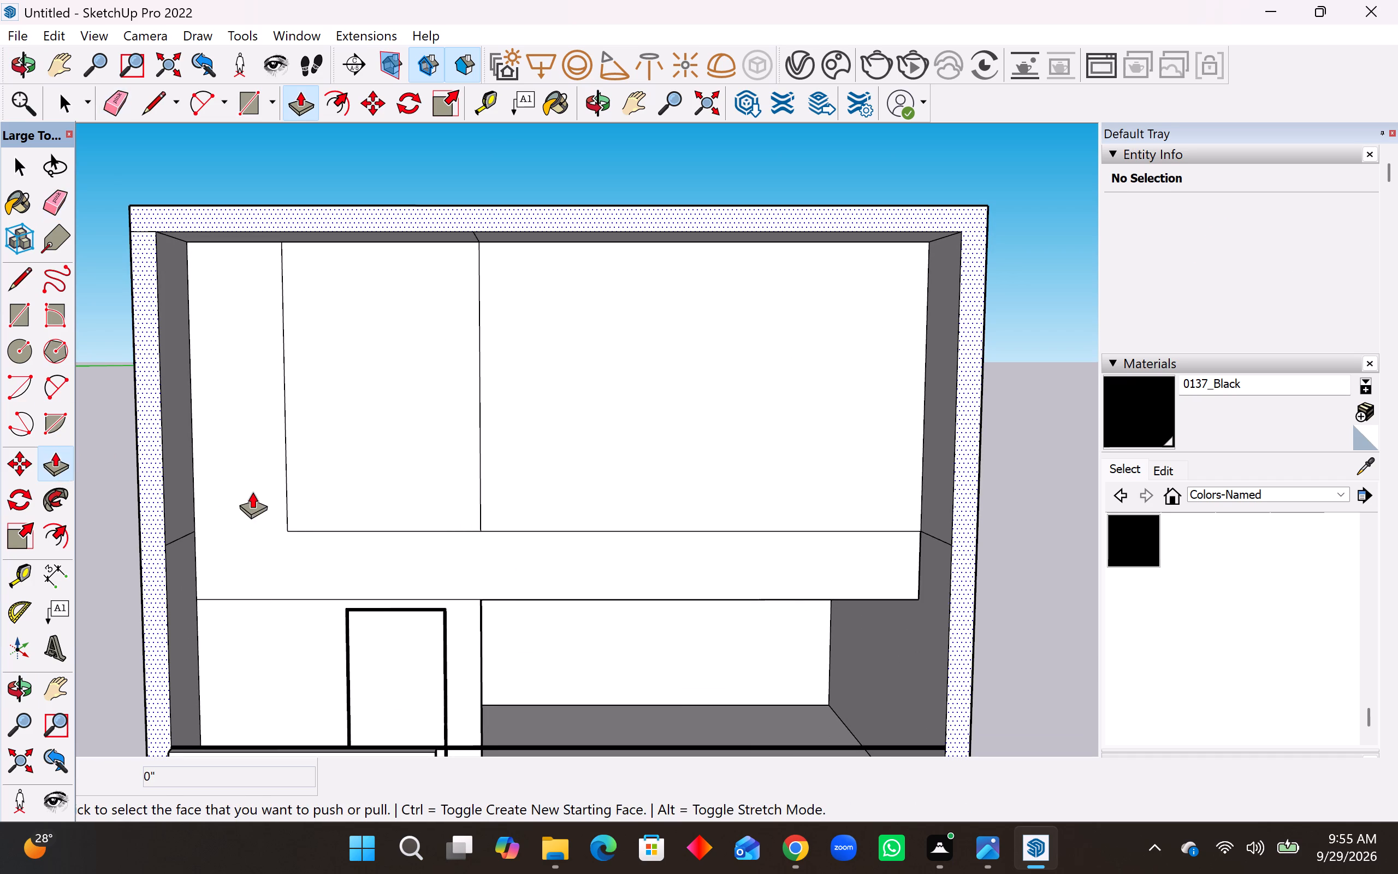
pyautogui.click(252, 492)
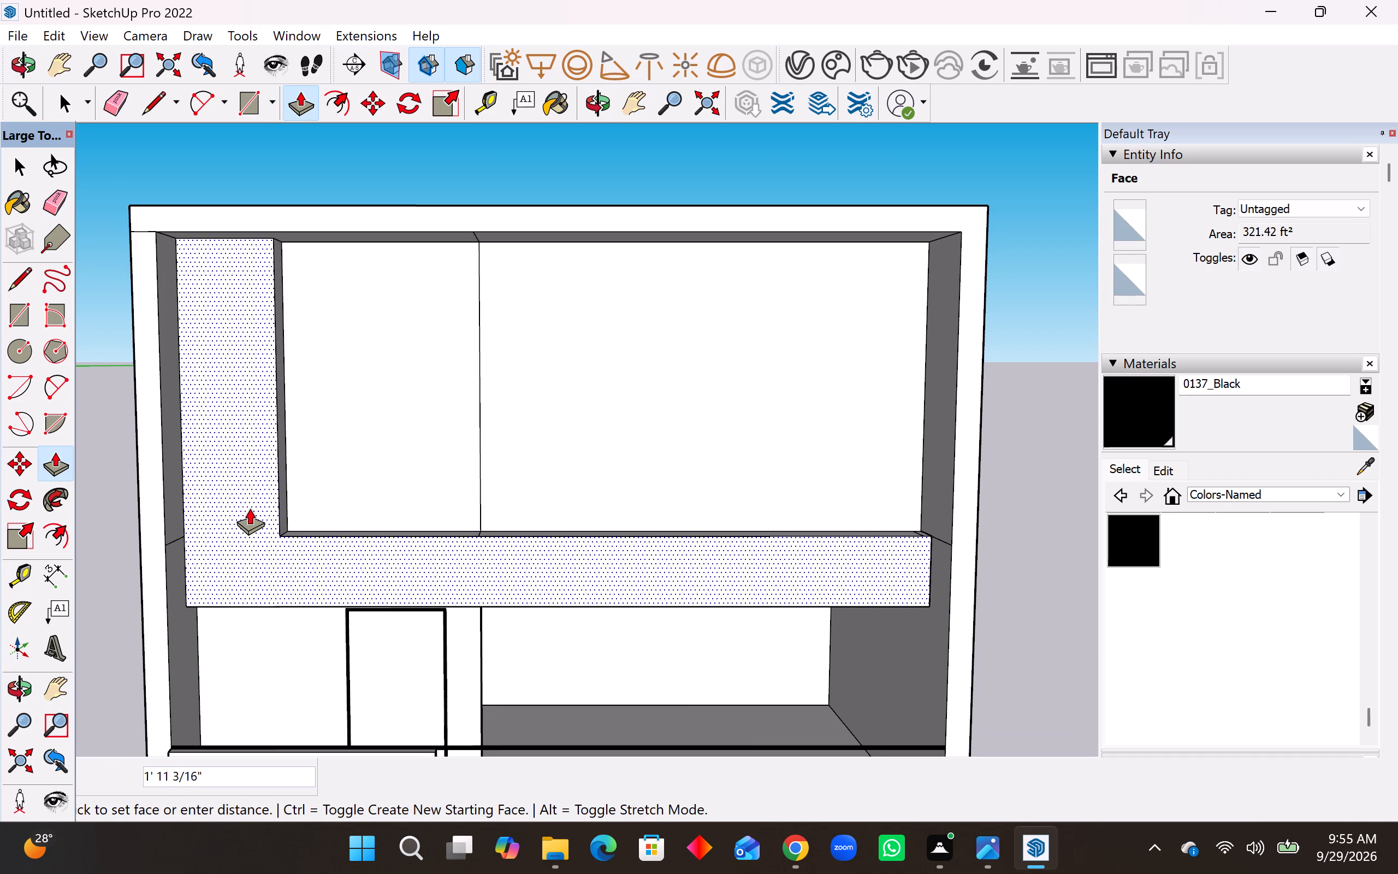
pyautogui.moveTo(250, 508); pyautogui.dragTo(292, 309, button='middle')
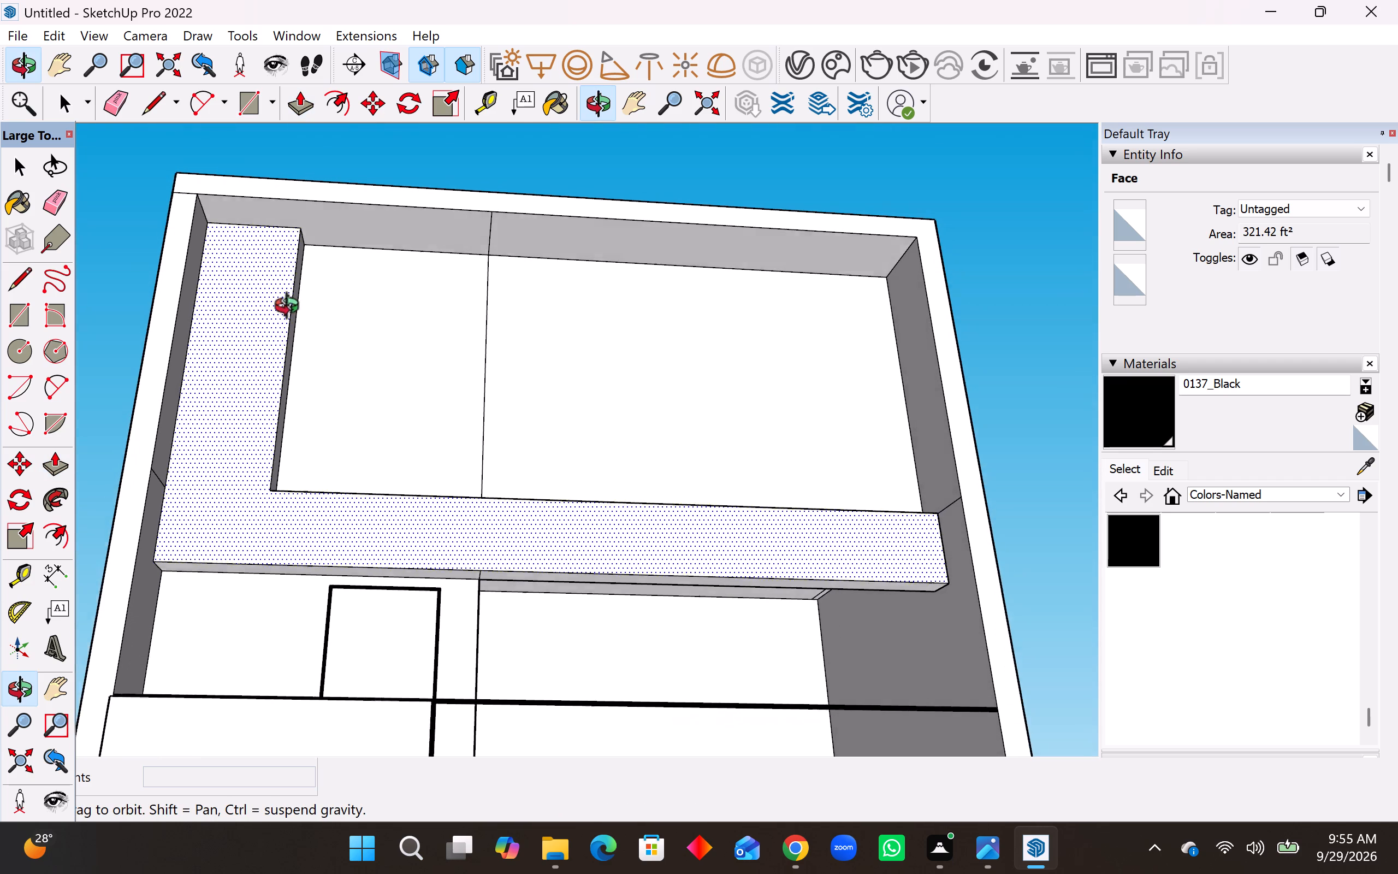
pyautogui.moveTo(292, 309); pyautogui.dragTo(309, 261, button='middle')
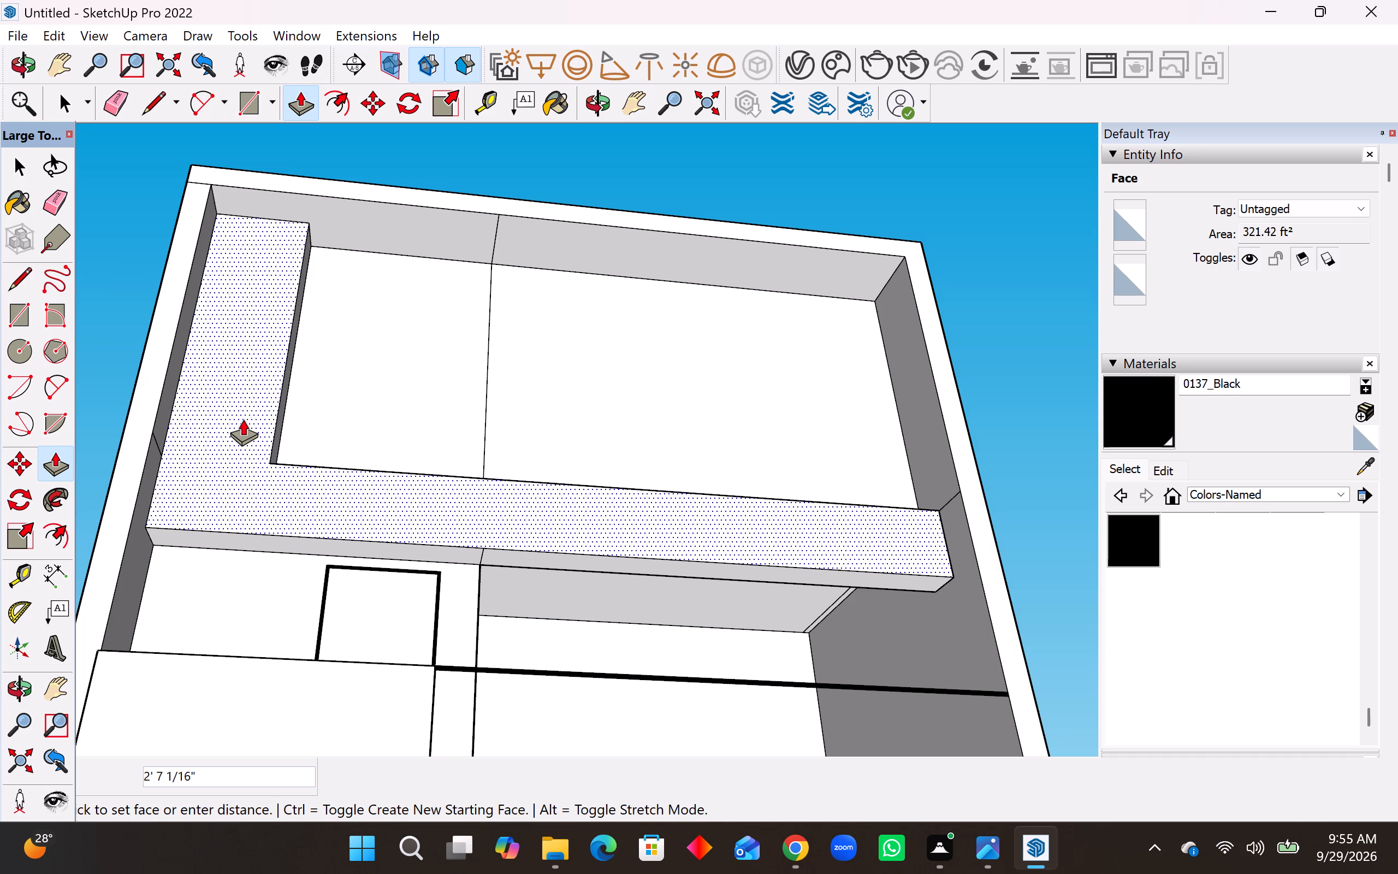
pyautogui.write("2'")
pyautogui.press('Return')
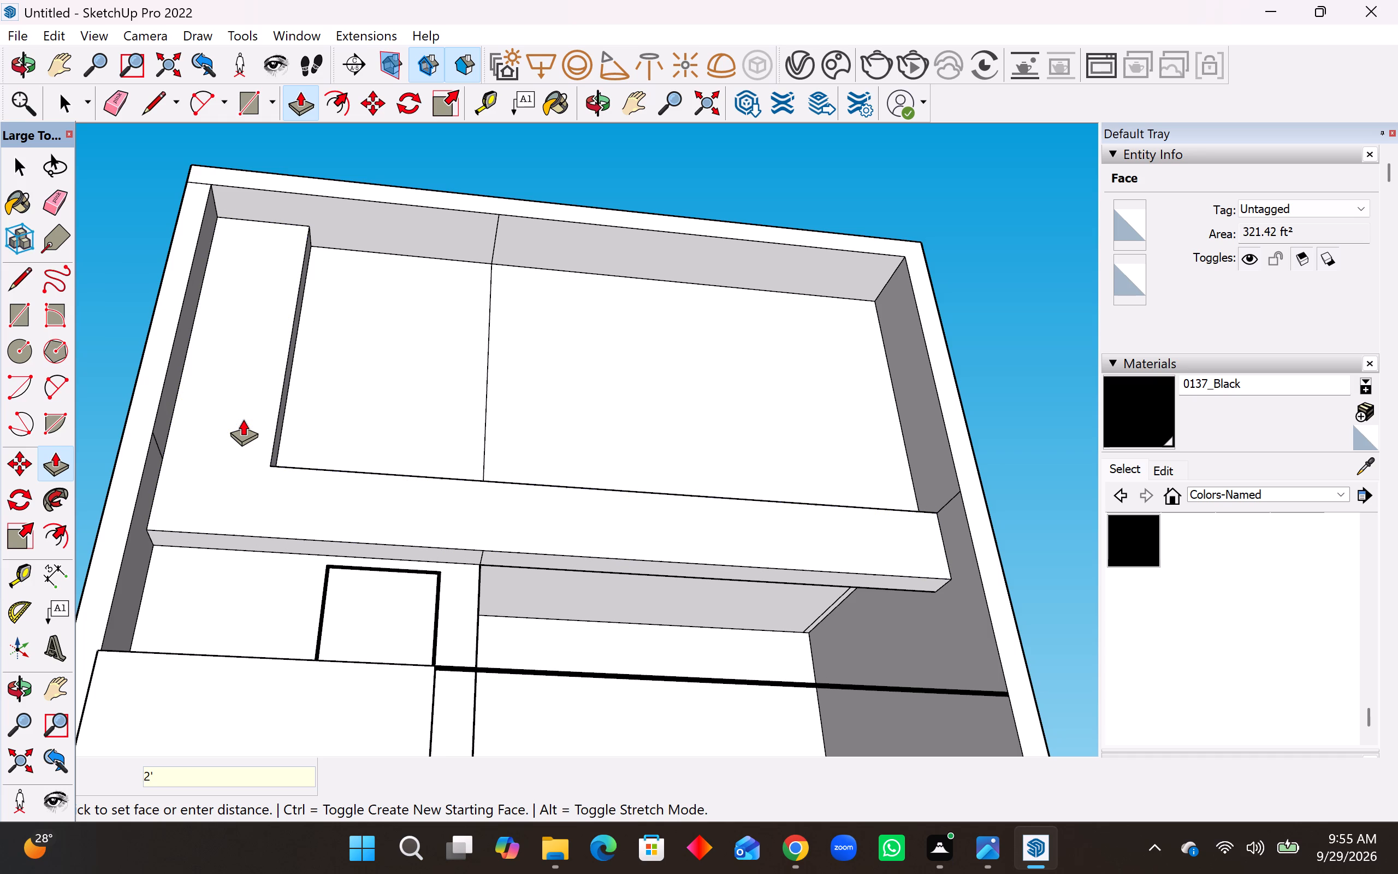
# Extend the L-shaped face of the upper front wall a further 1' outward.
pyautogui.moveTo(336, 471); pyautogui.dragTo(323, 689, button='middle')
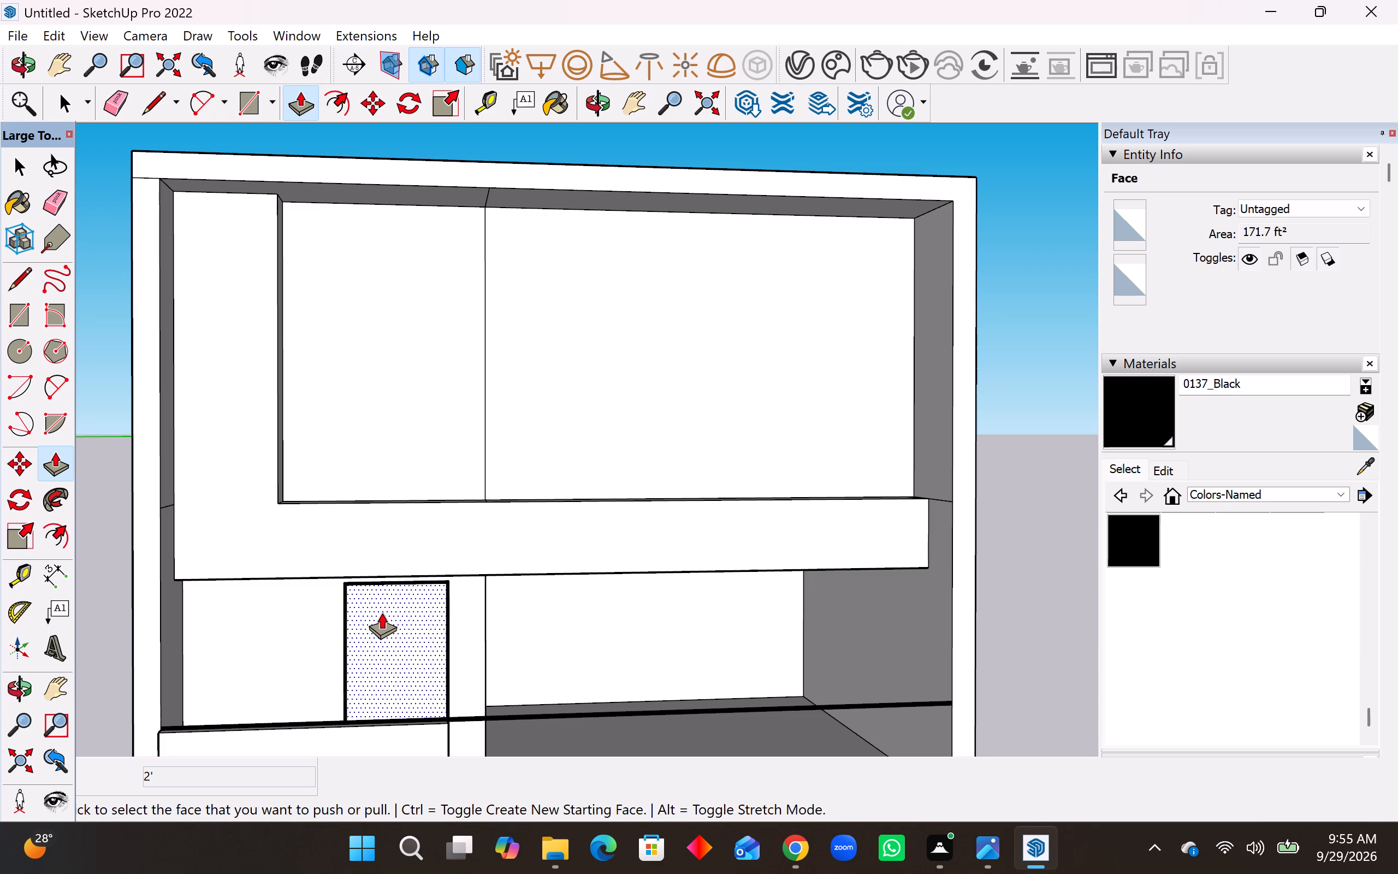
pyautogui.moveTo(487, 533); pyautogui.dragTo(448, 647, button='middle')
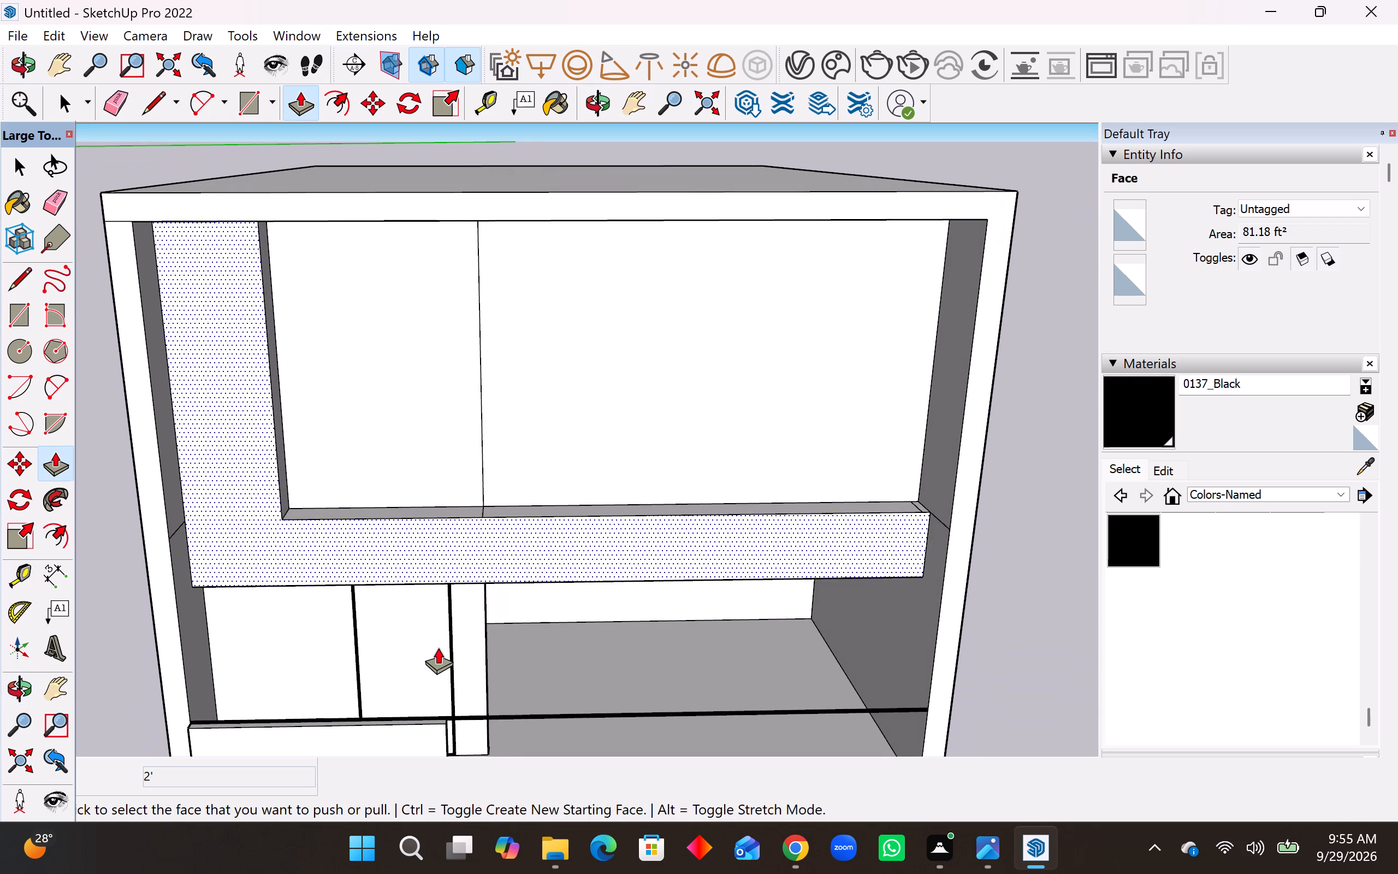
pyautogui.moveTo(448, 541); pyautogui.dragTo(454, 504, button='middle')
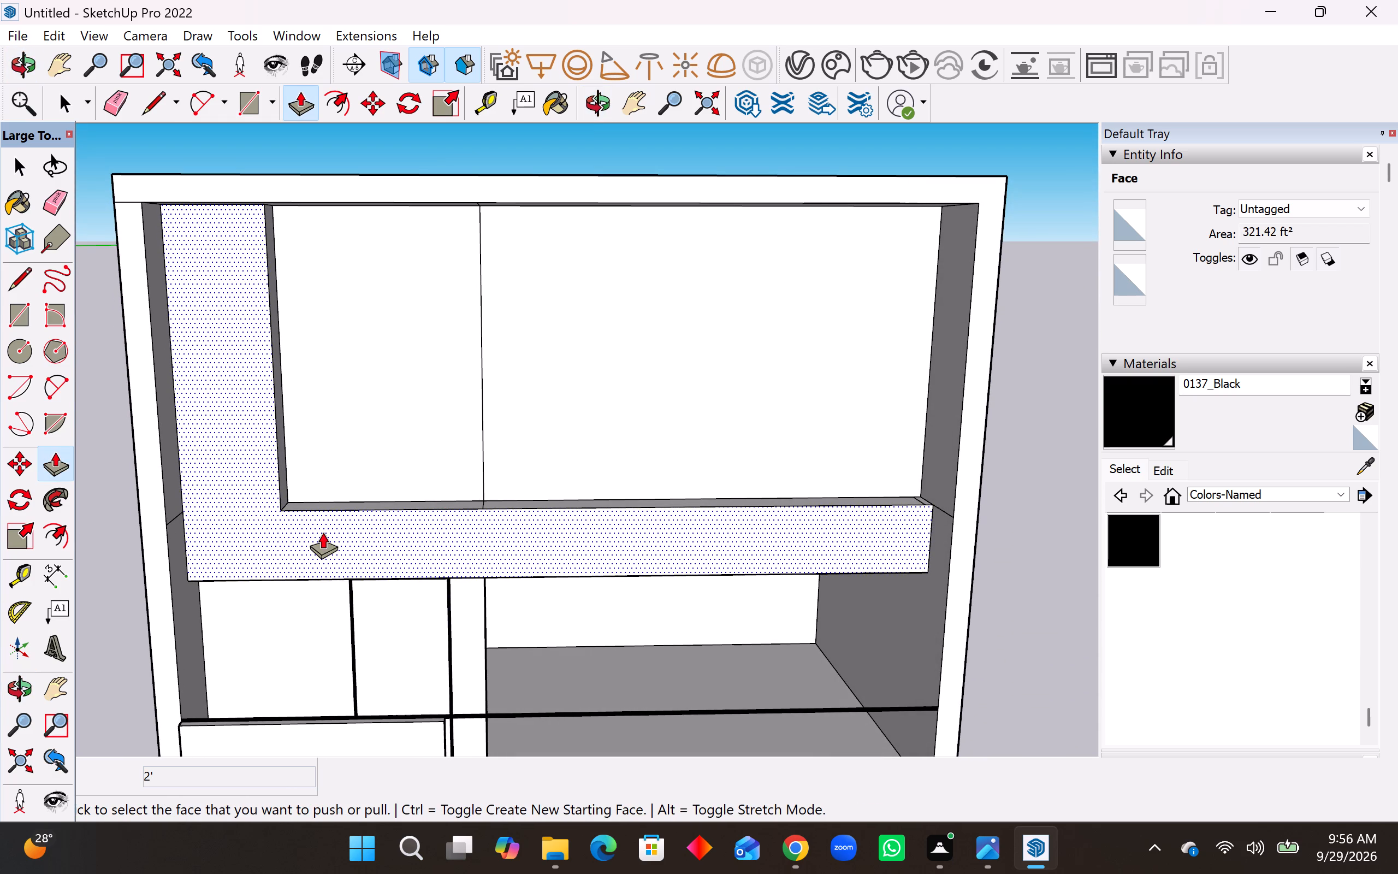
pyautogui.click(323, 532)
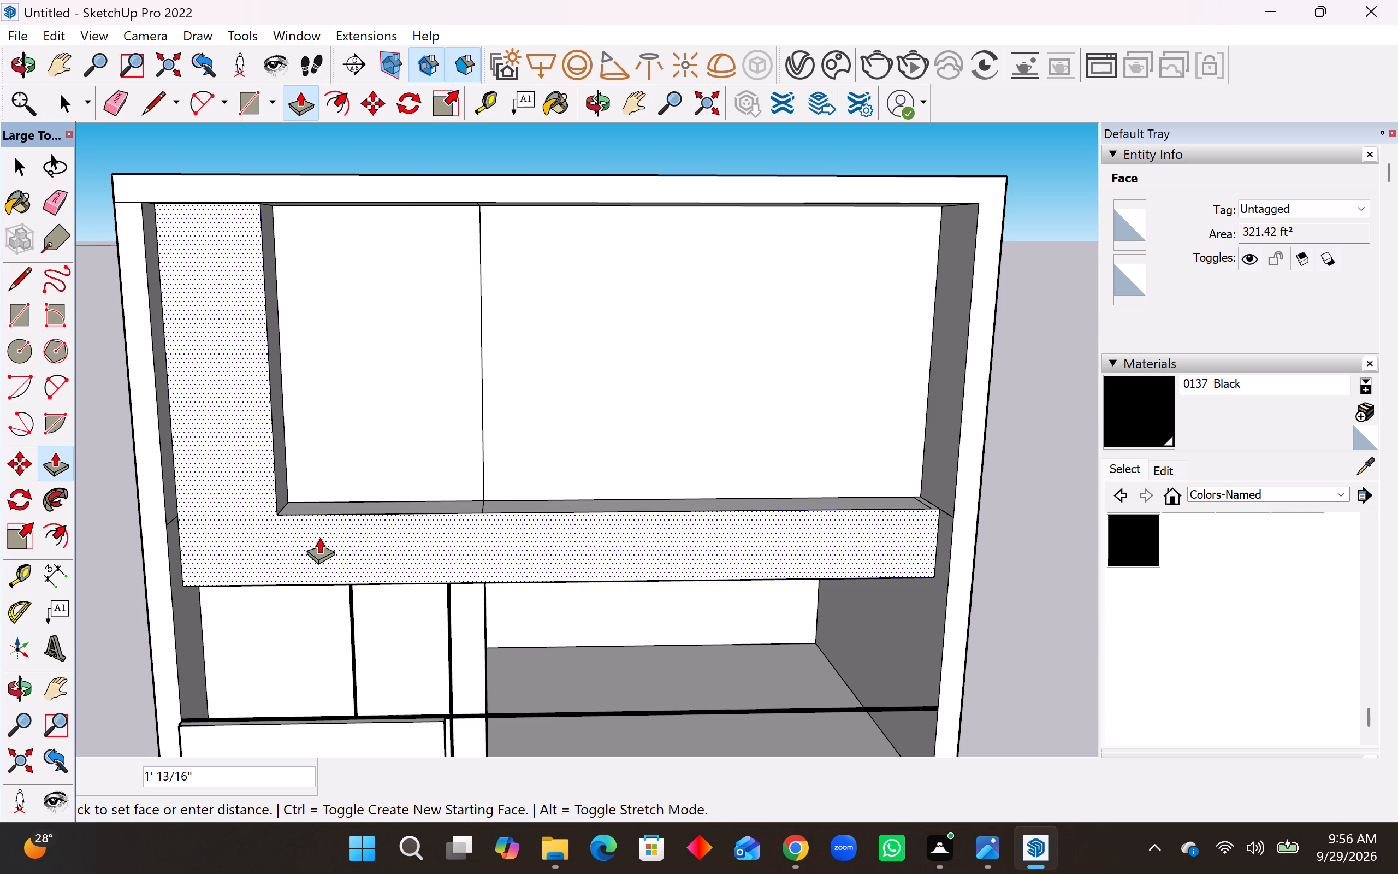
pyautogui.write("1'")
pyautogui.press('Return')
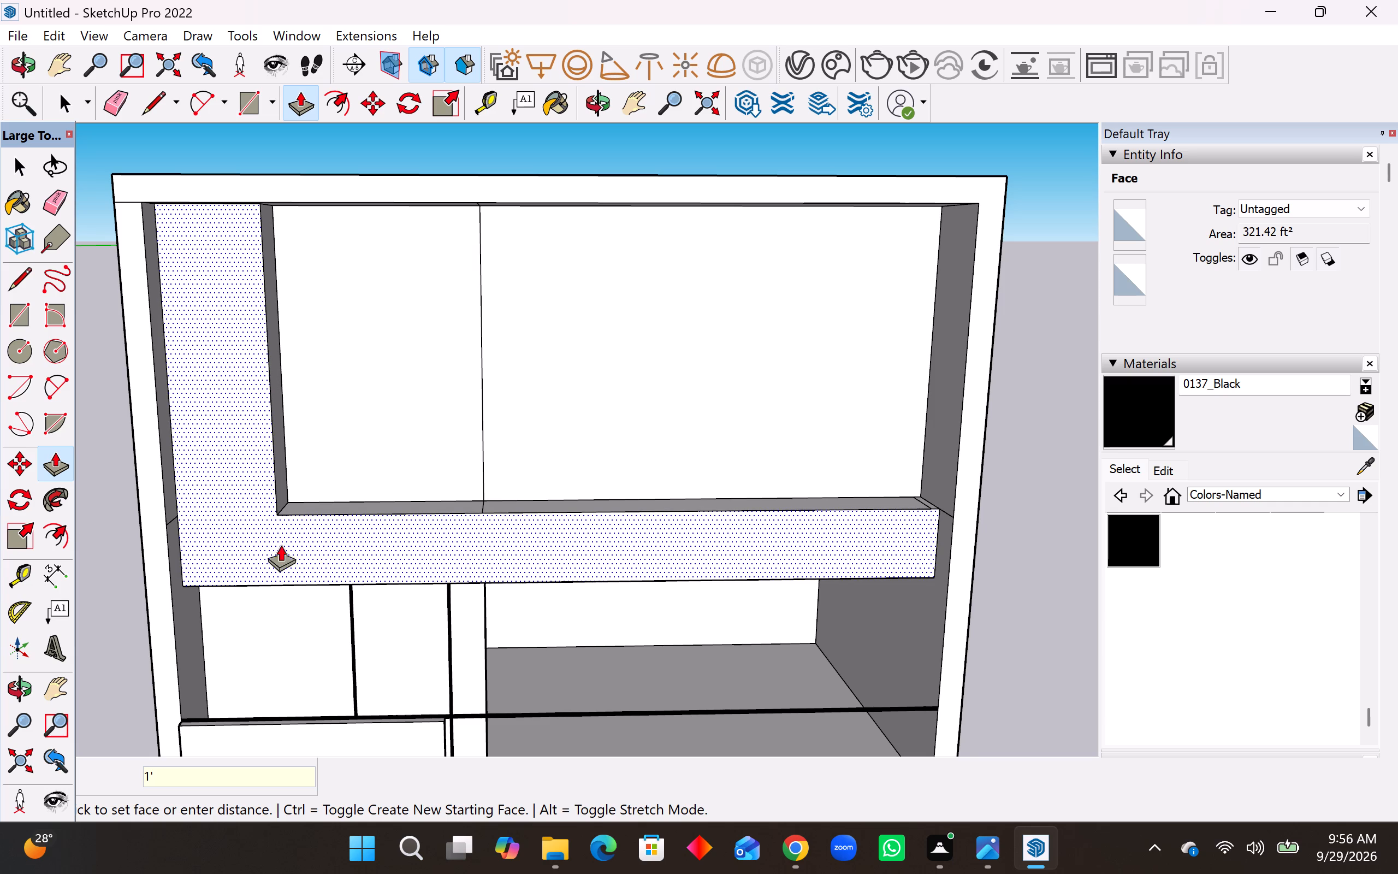
# Push the projecting L-shaped face of the upper front wall back by 6".
pyautogui.moveTo(318, 569); pyautogui.dragTo(483, 616, button='middle')
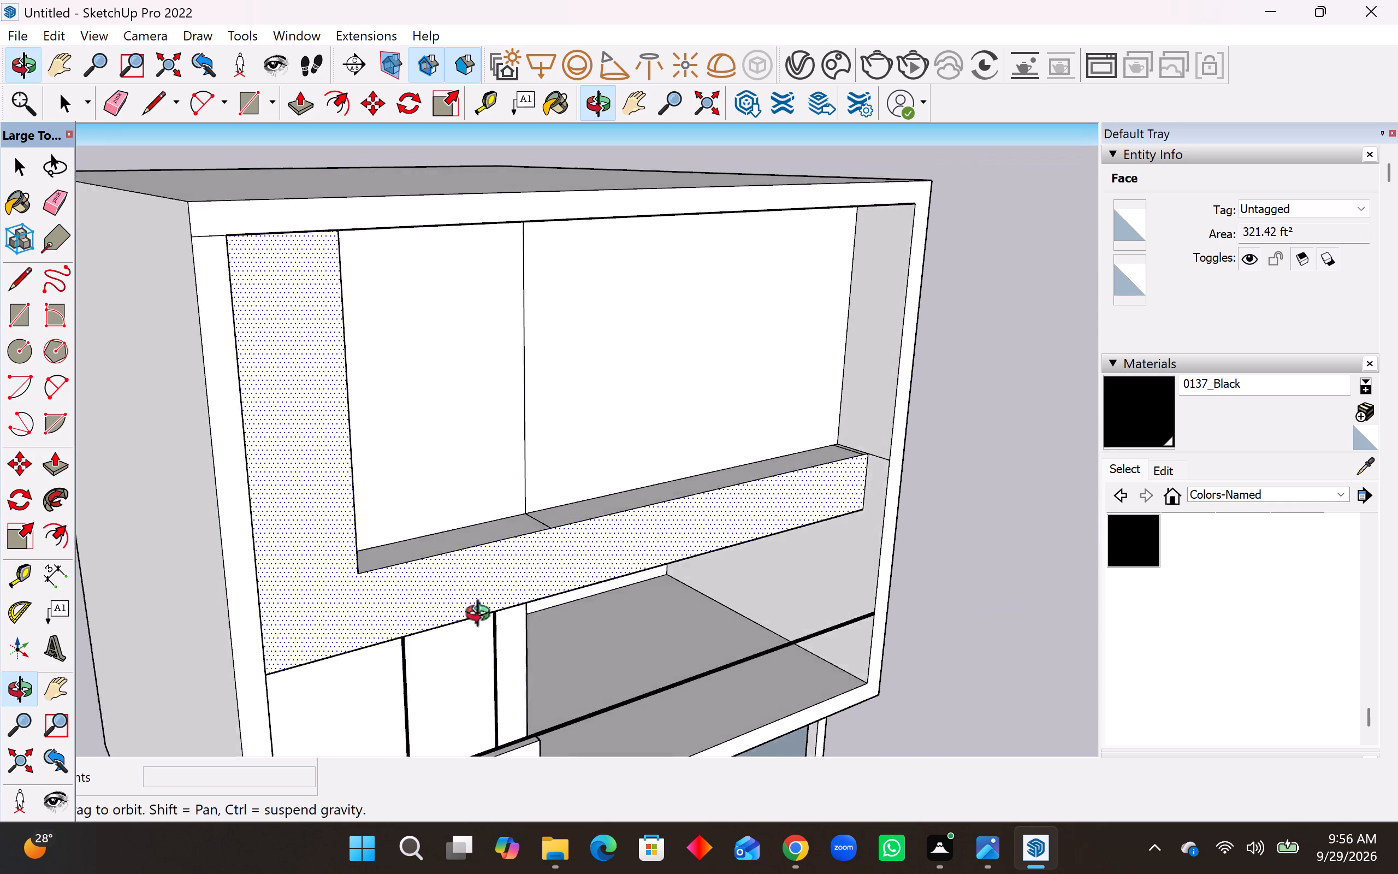
pyautogui.moveTo(483, 616); pyautogui.dragTo(400, 700, button='middle')
pyautogui.scroll(4, 832, 482)
pyautogui.moveTo(667, 545); pyautogui.dragTo(573, 428, button='middle')
pyautogui.scroll(-3, 677, 547)
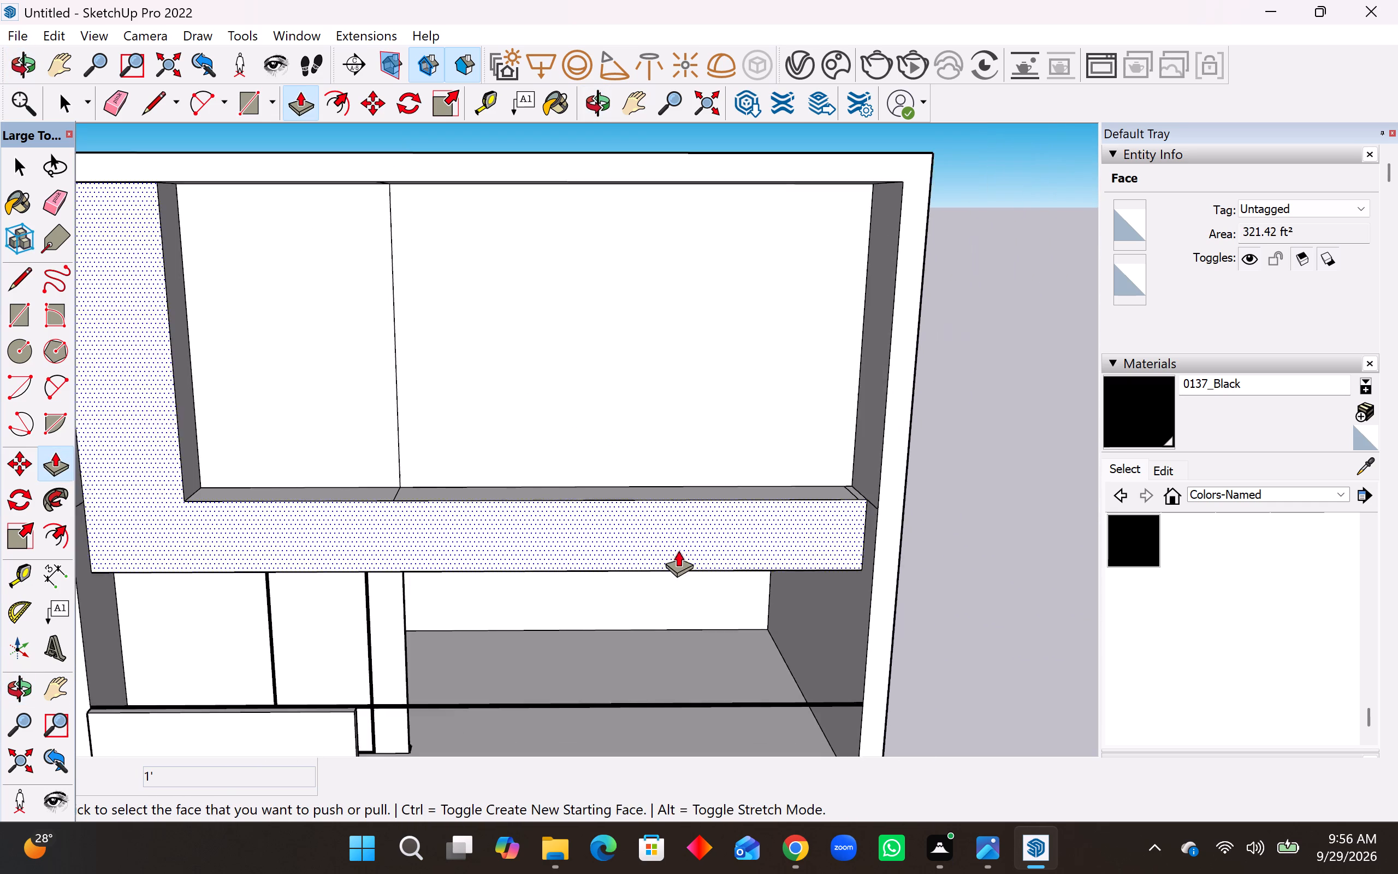
pyautogui.scroll(-5, 678, 550)
pyautogui.moveTo(659, 540); pyautogui.dragTo(650, 461, button='middle')
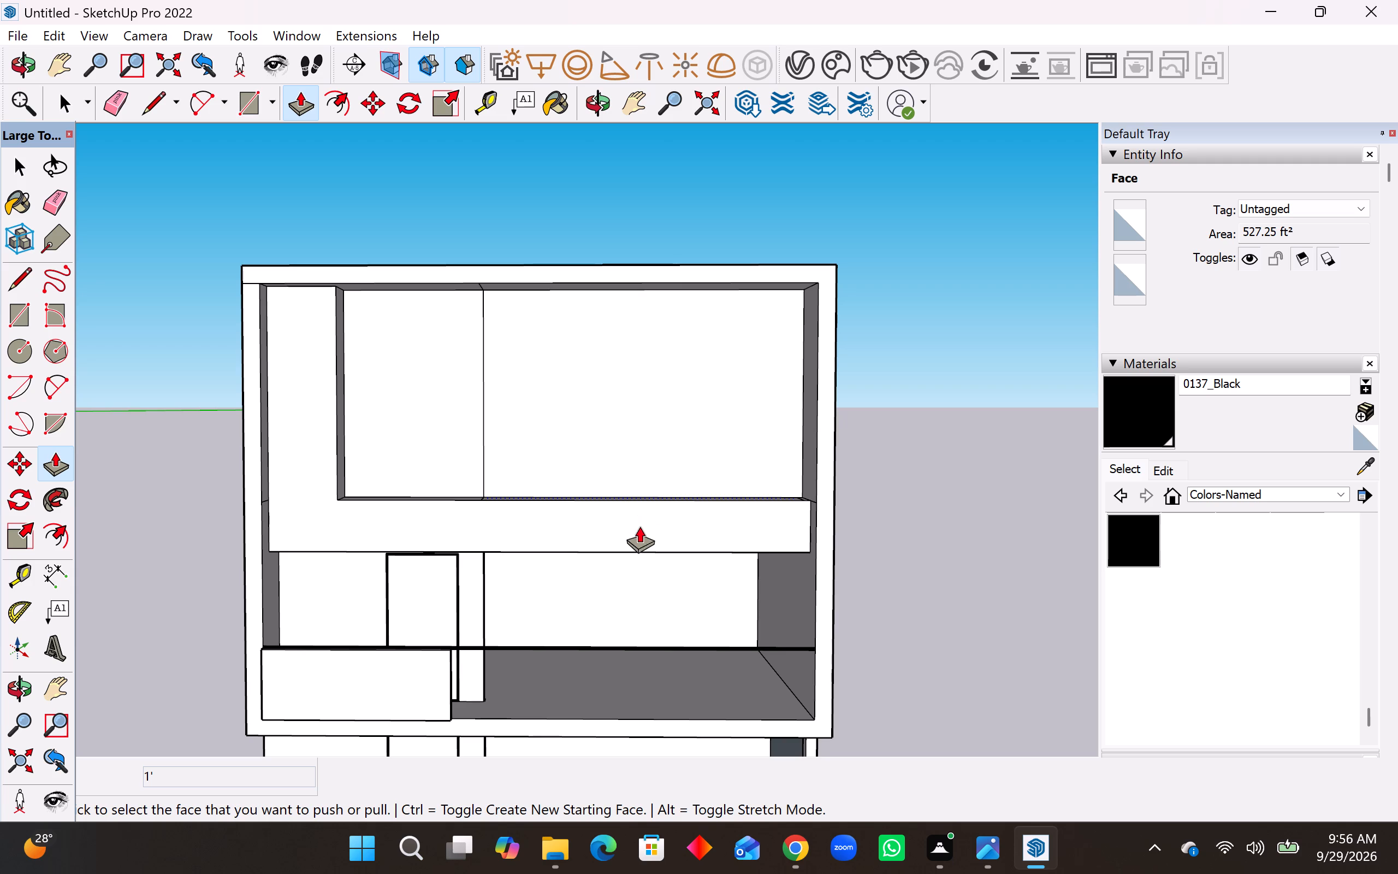
pyautogui.click(319, 492)
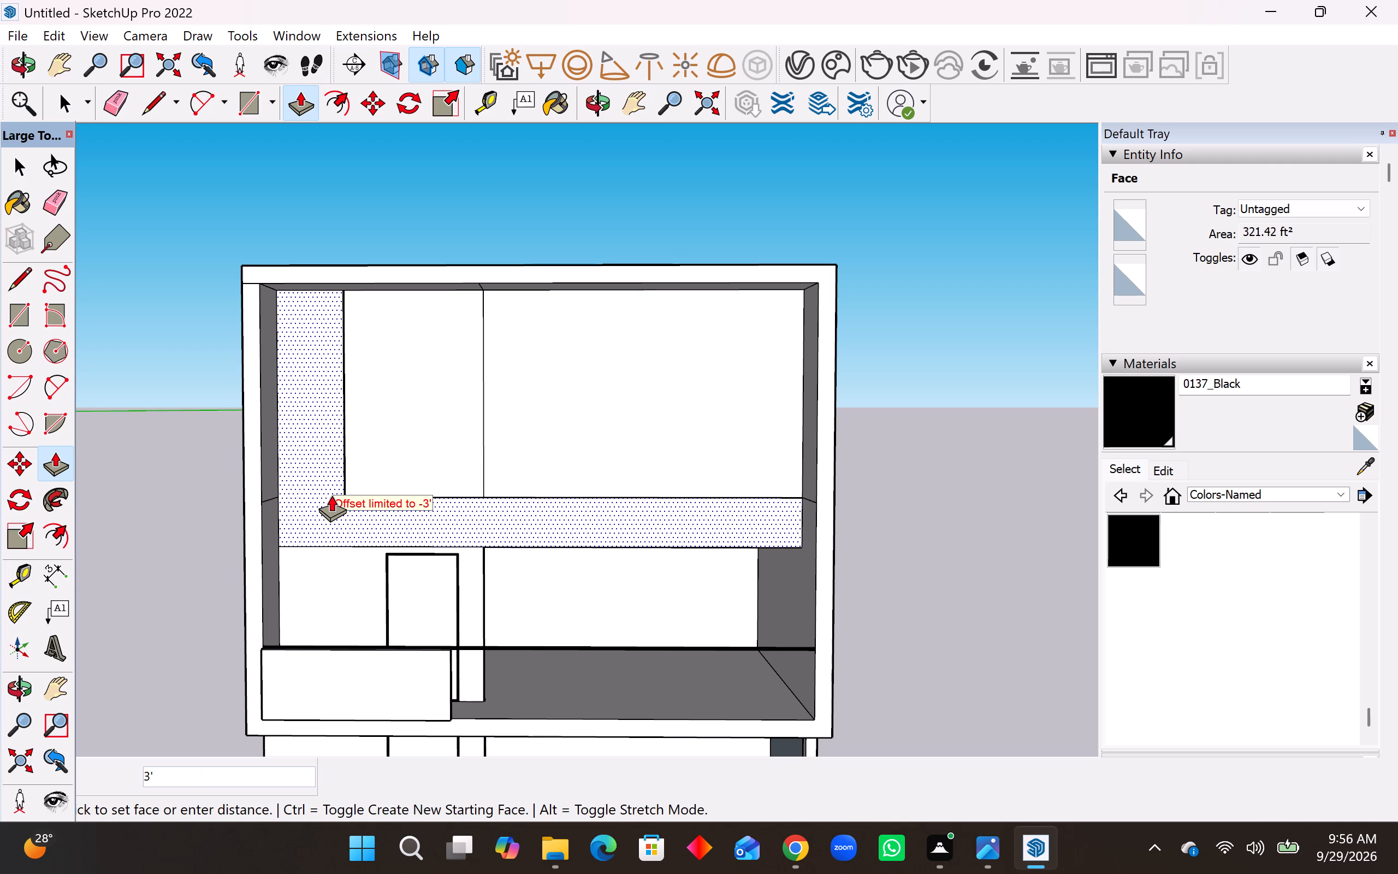
pyautogui.write('6"')
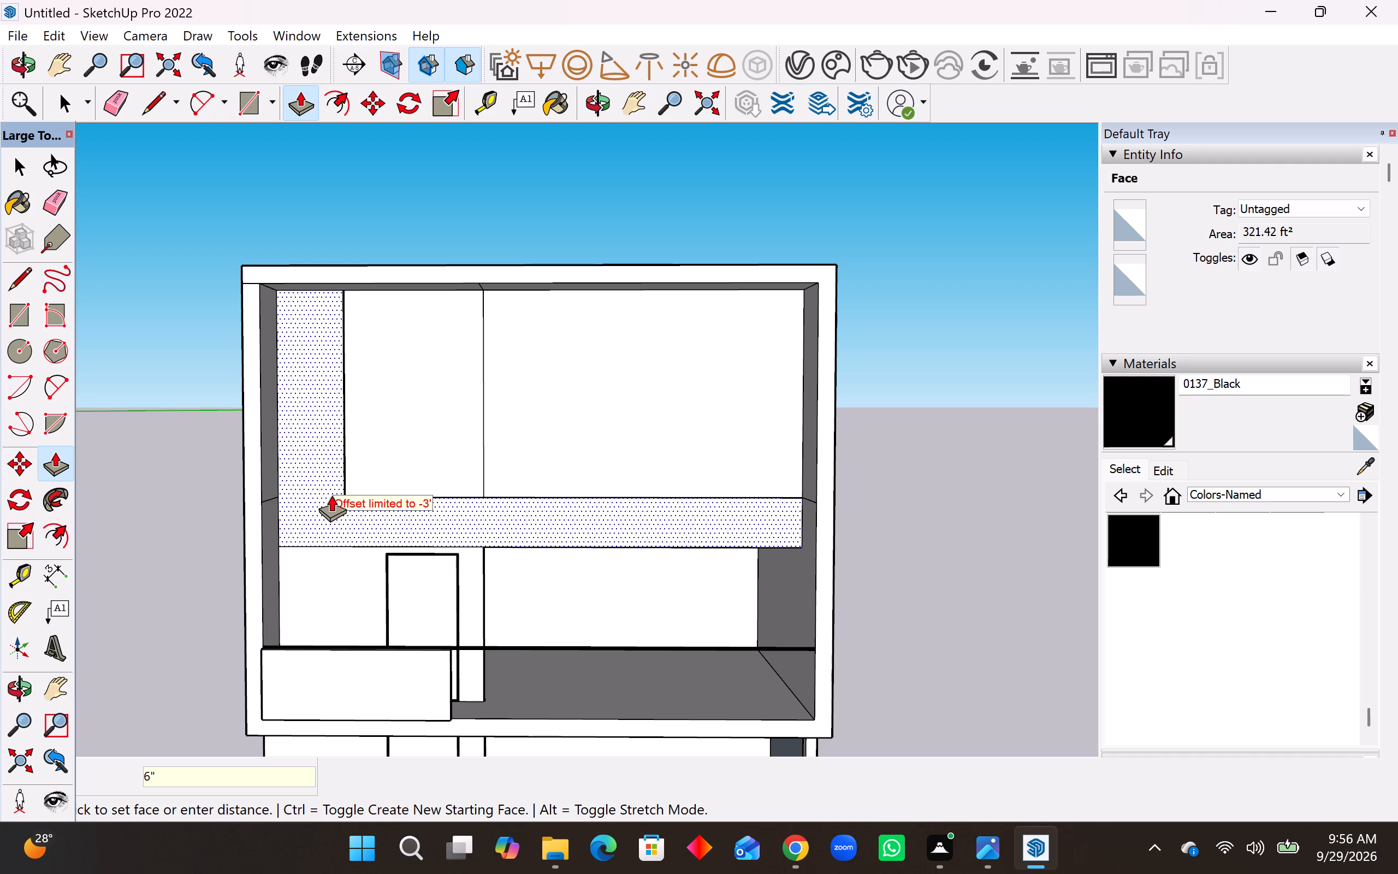
pyautogui.press('Return')
# Push the wide upper wall face beyond the vertical line back 20', aligning it with the recessed wall of the floor below.
pyautogui.scroll(7, 387, 524)
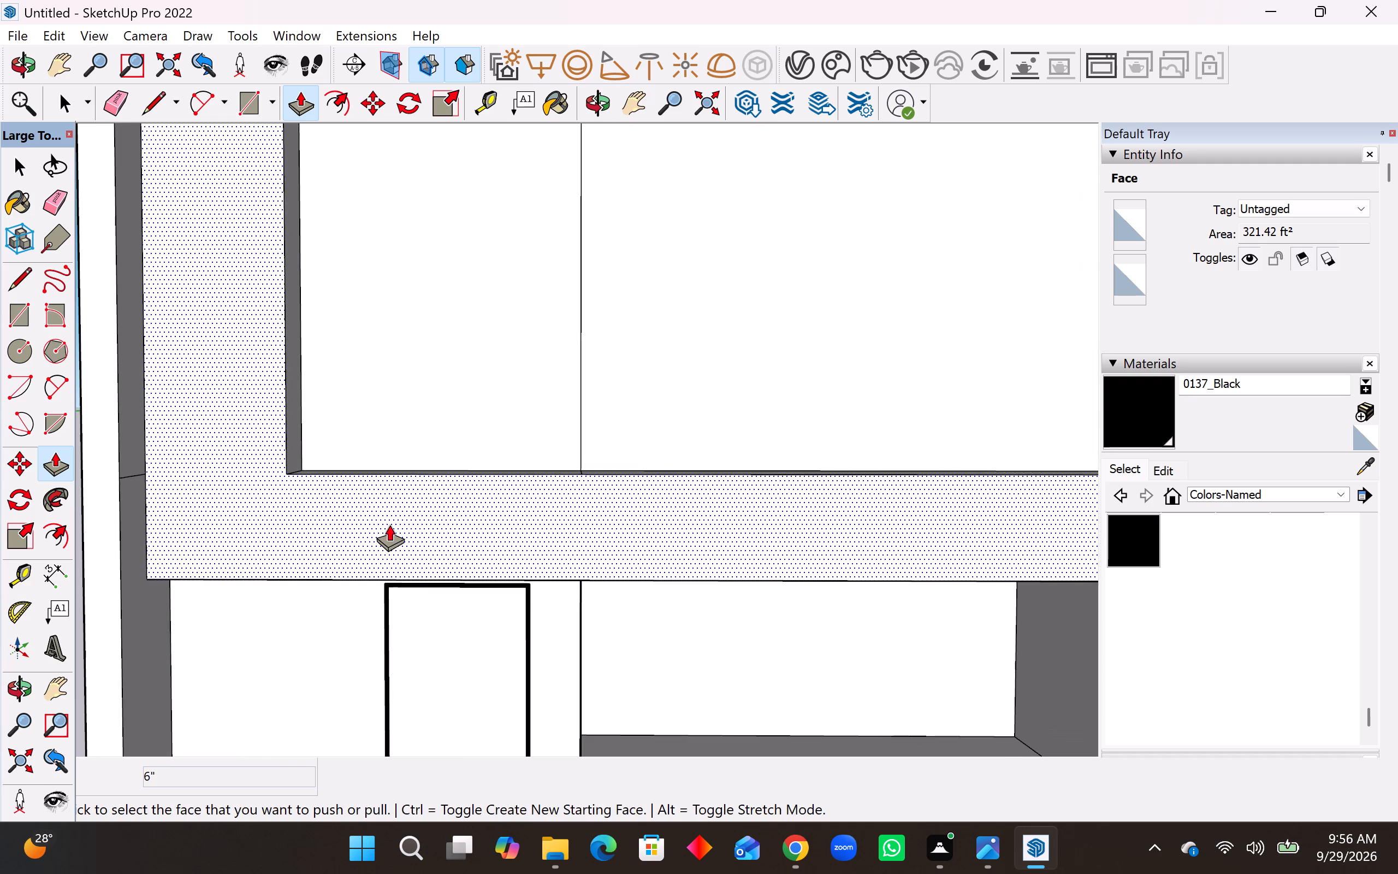
pyautogui.moveTo(397, 523); pyautogui.dragTo(401, 549, button='middle')
pyautogui.scroll(-8, 384, 567)
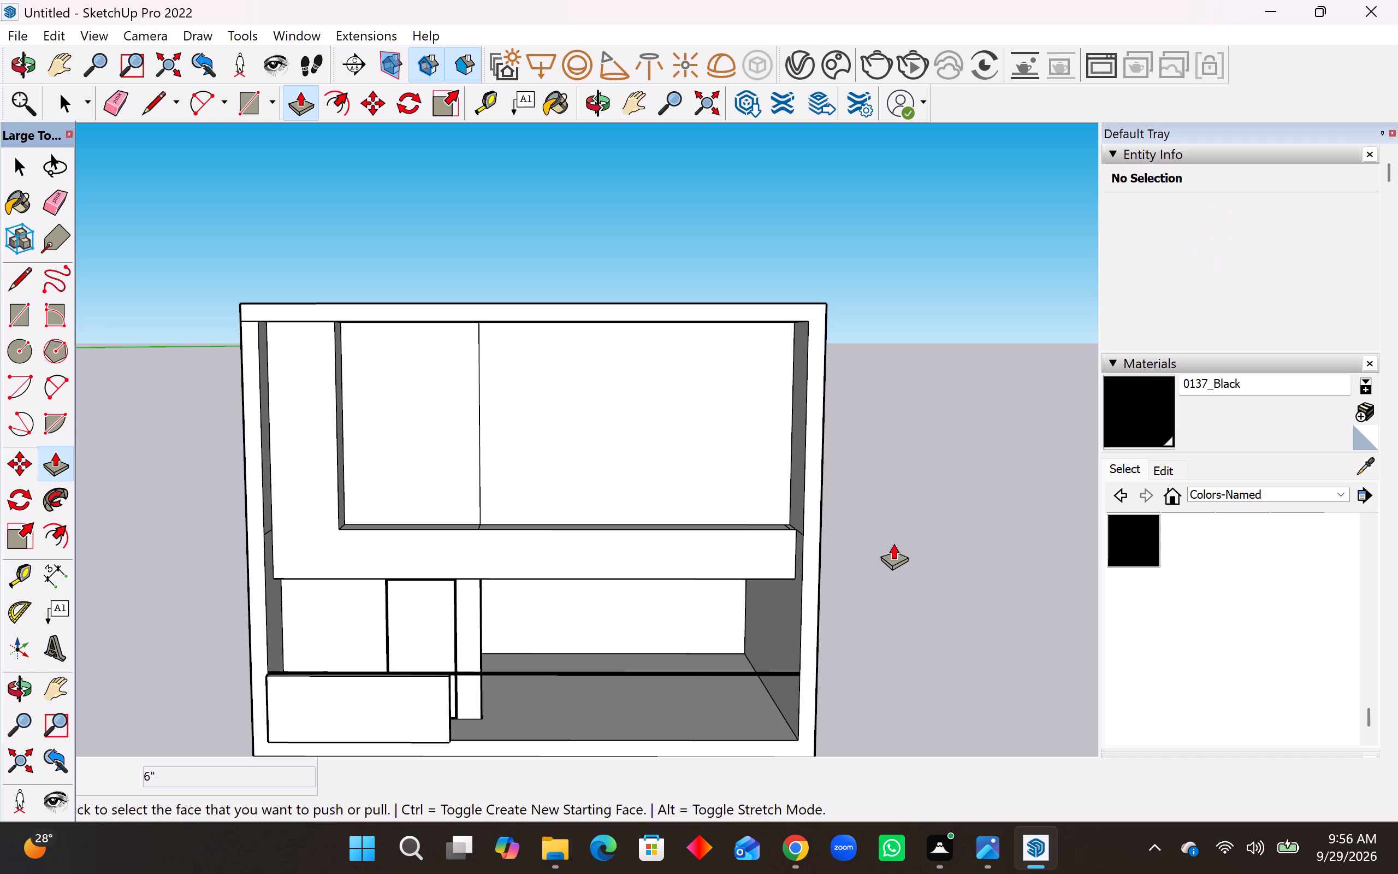
pyautogui.moveTo(892, 542); pyautogui.dragTo(458, 517, button='middle')
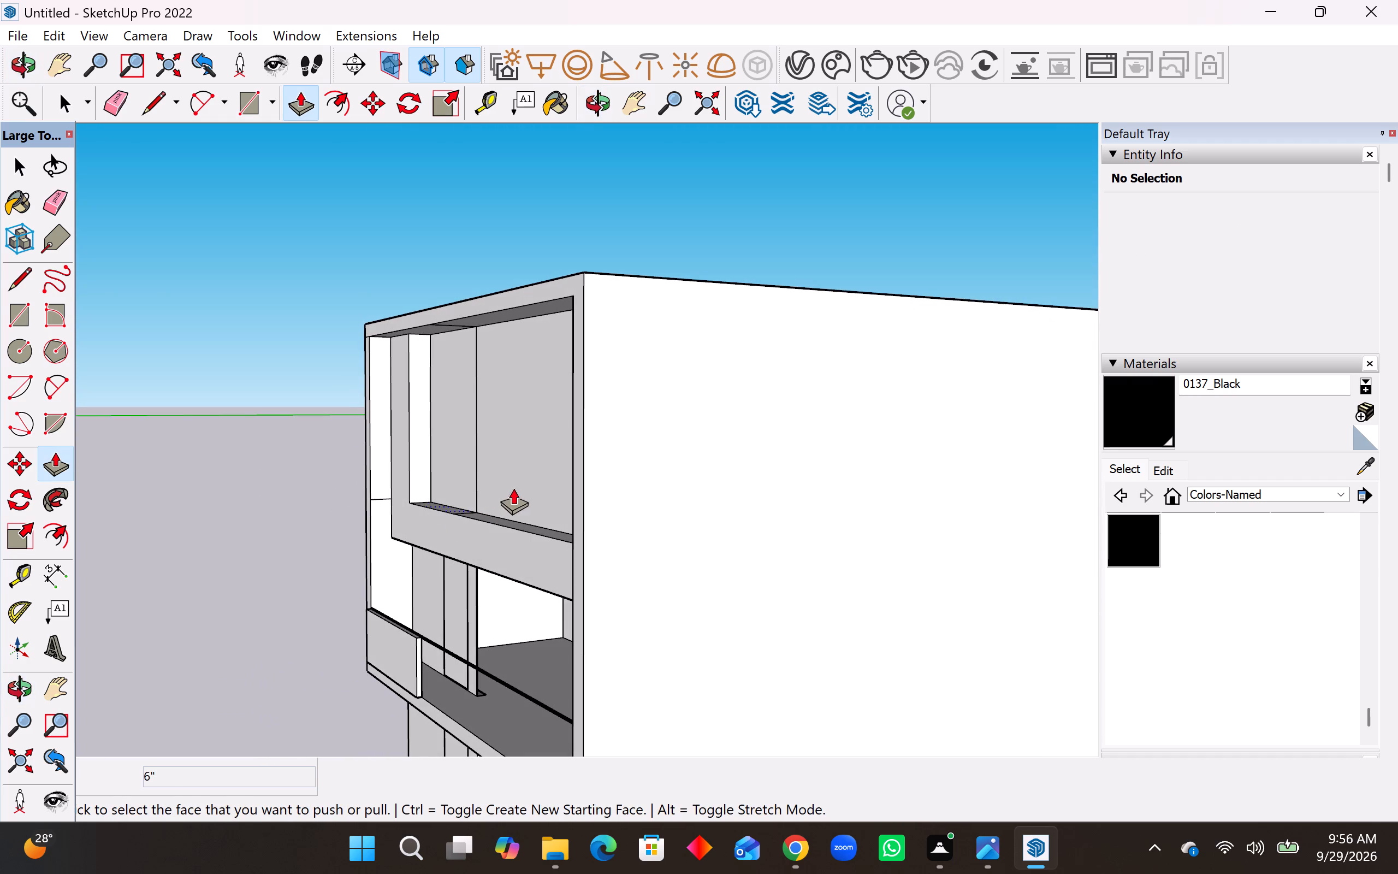
pyautogui.click(506, 469)
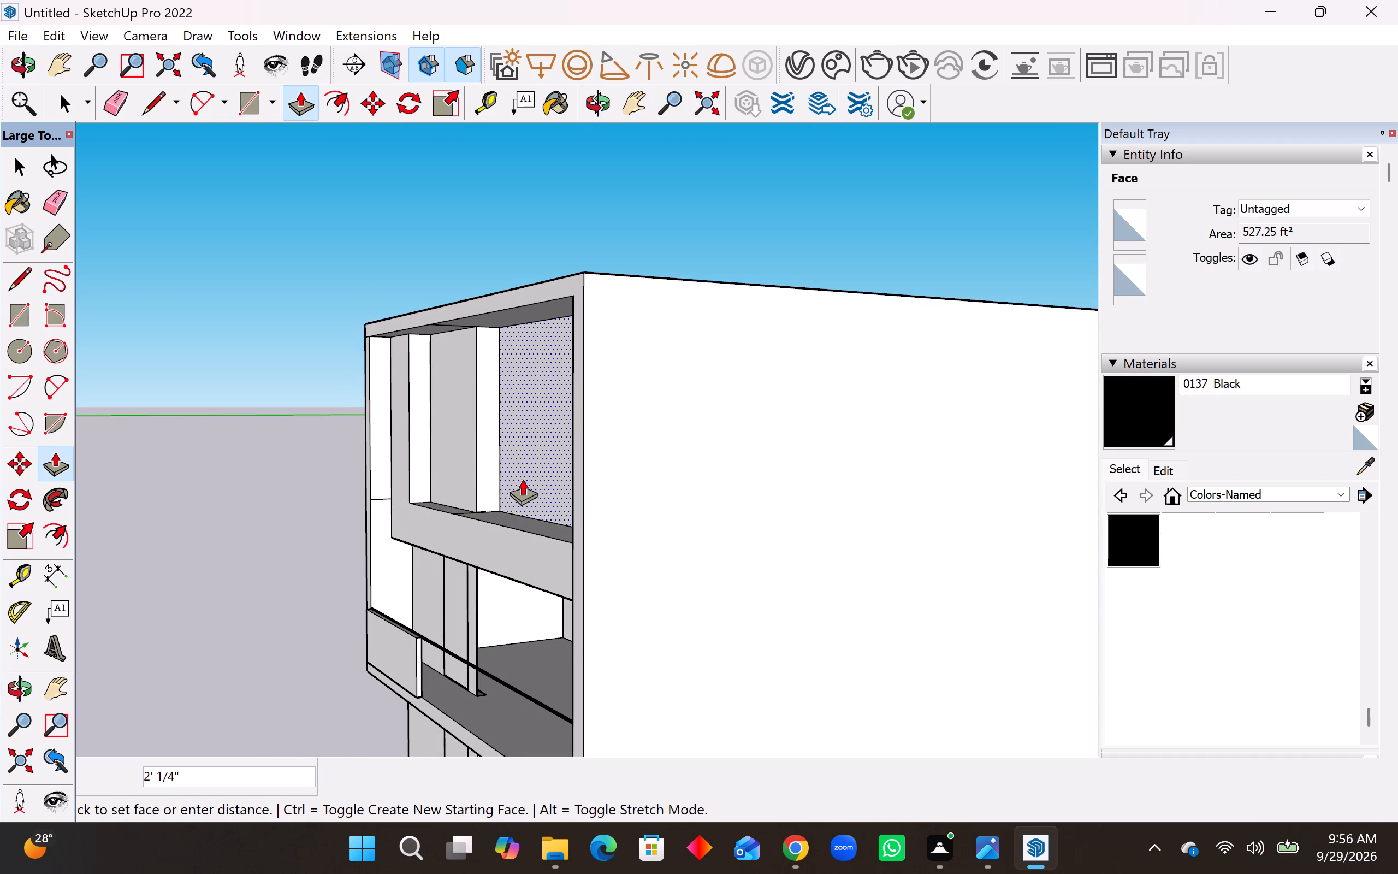
pyautogui.moveTo(524, 479); pyautogui.dragTo(525, 479, button='middle')
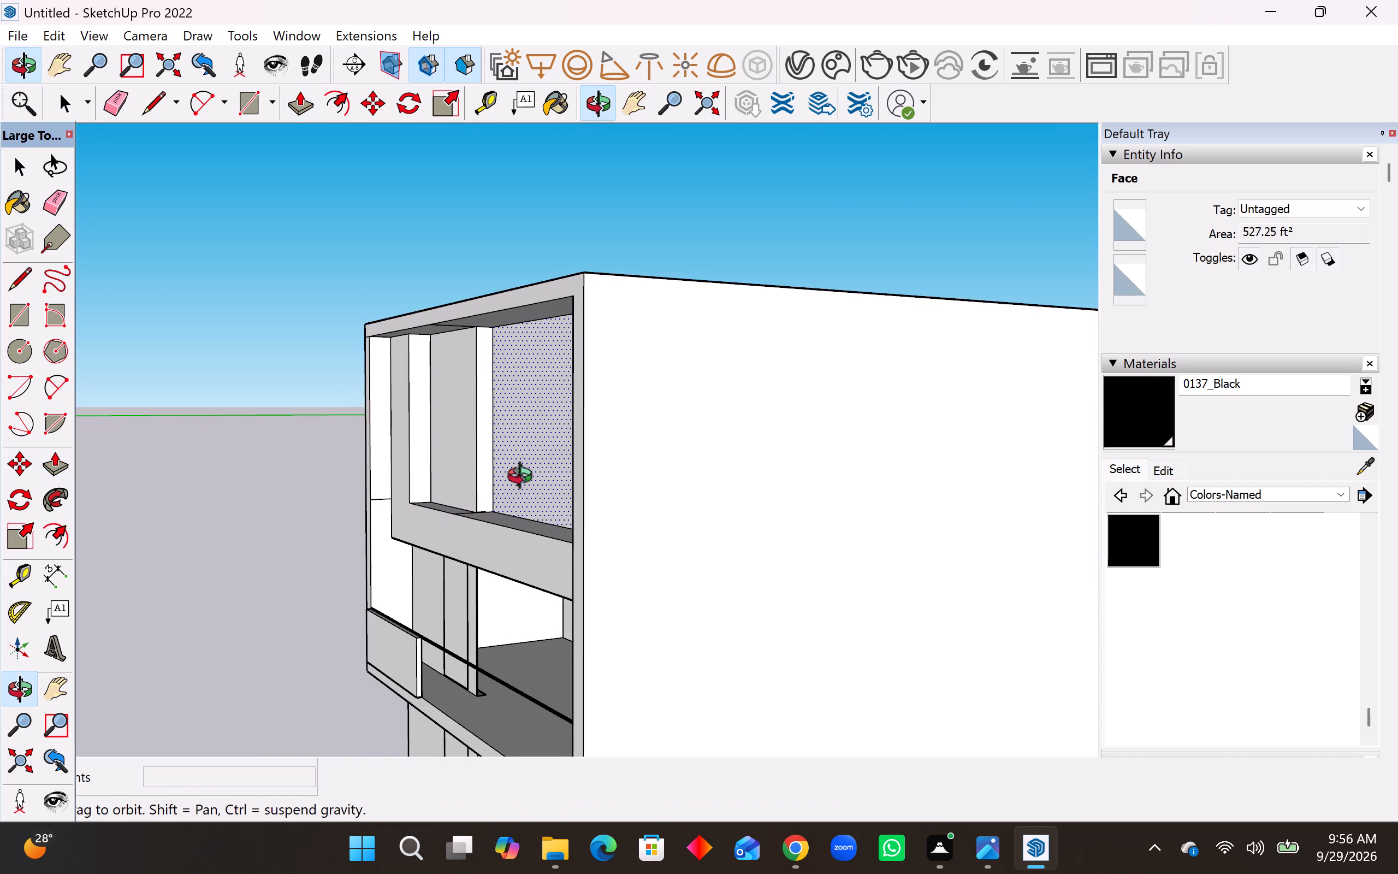
pyautogui.moveTo(525, 479); pyautogui.dragTo(745, 438, button='middle')
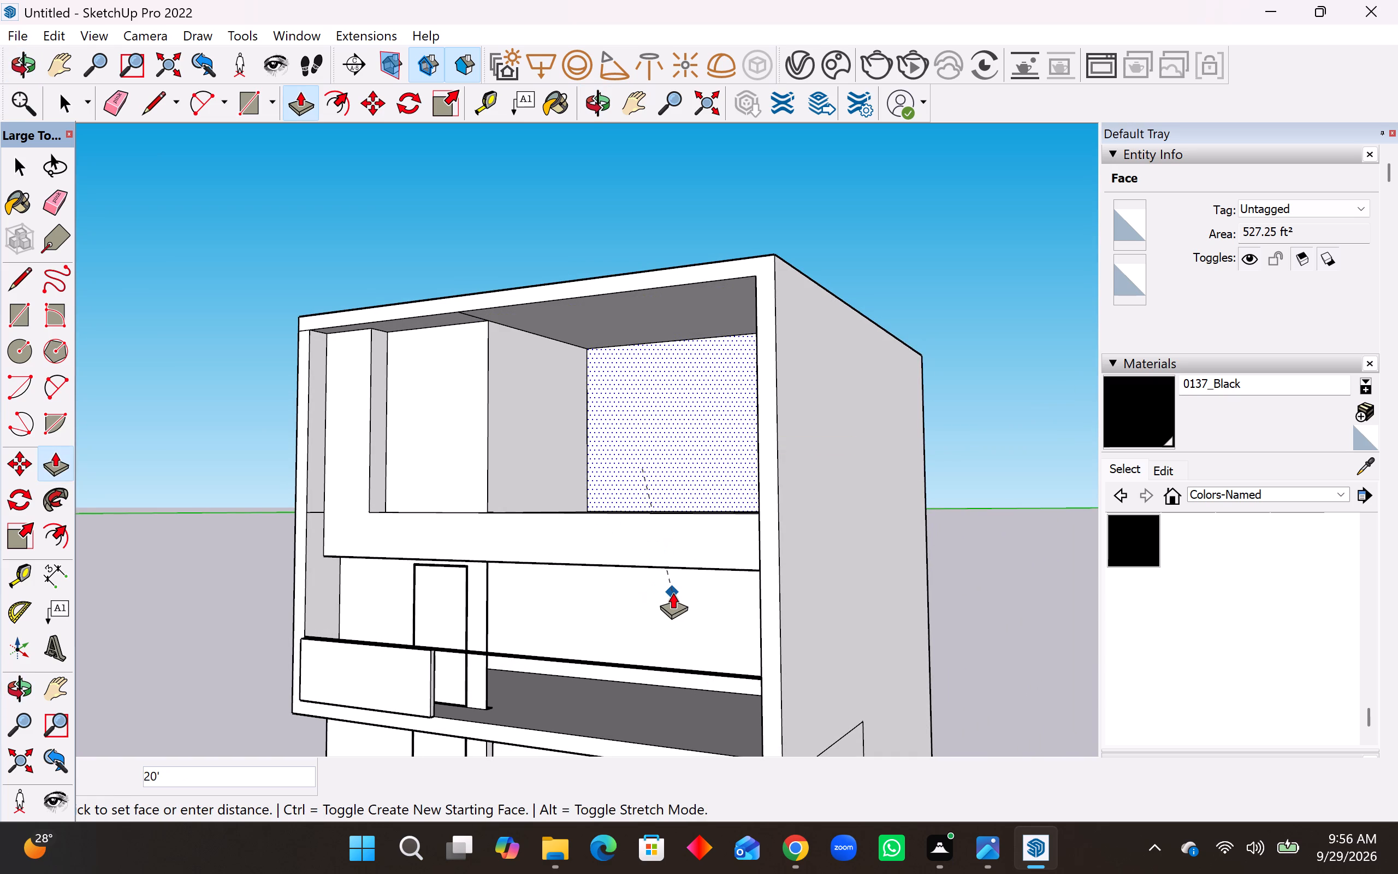
pyautogui.click(673, 592)
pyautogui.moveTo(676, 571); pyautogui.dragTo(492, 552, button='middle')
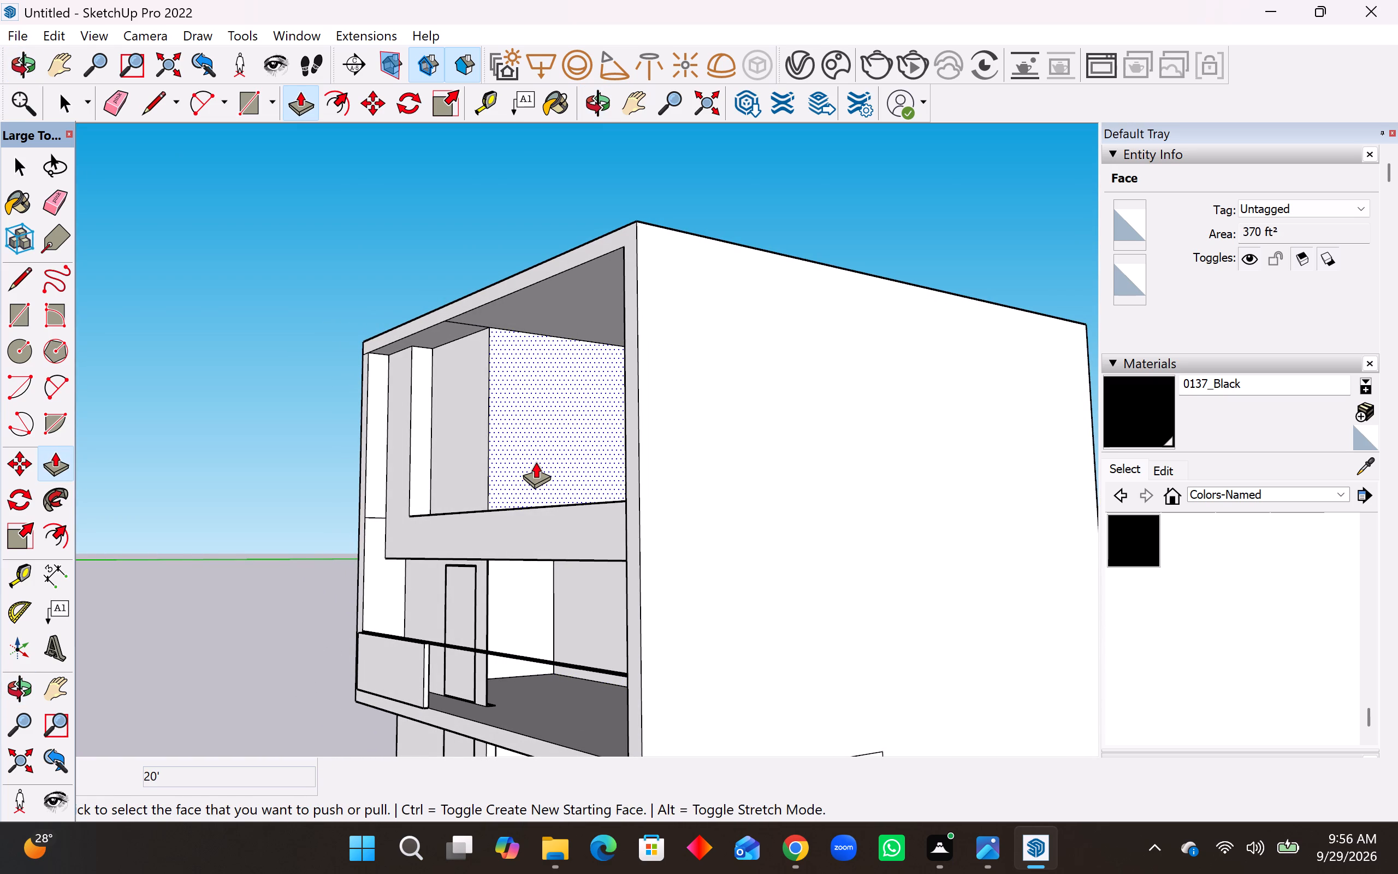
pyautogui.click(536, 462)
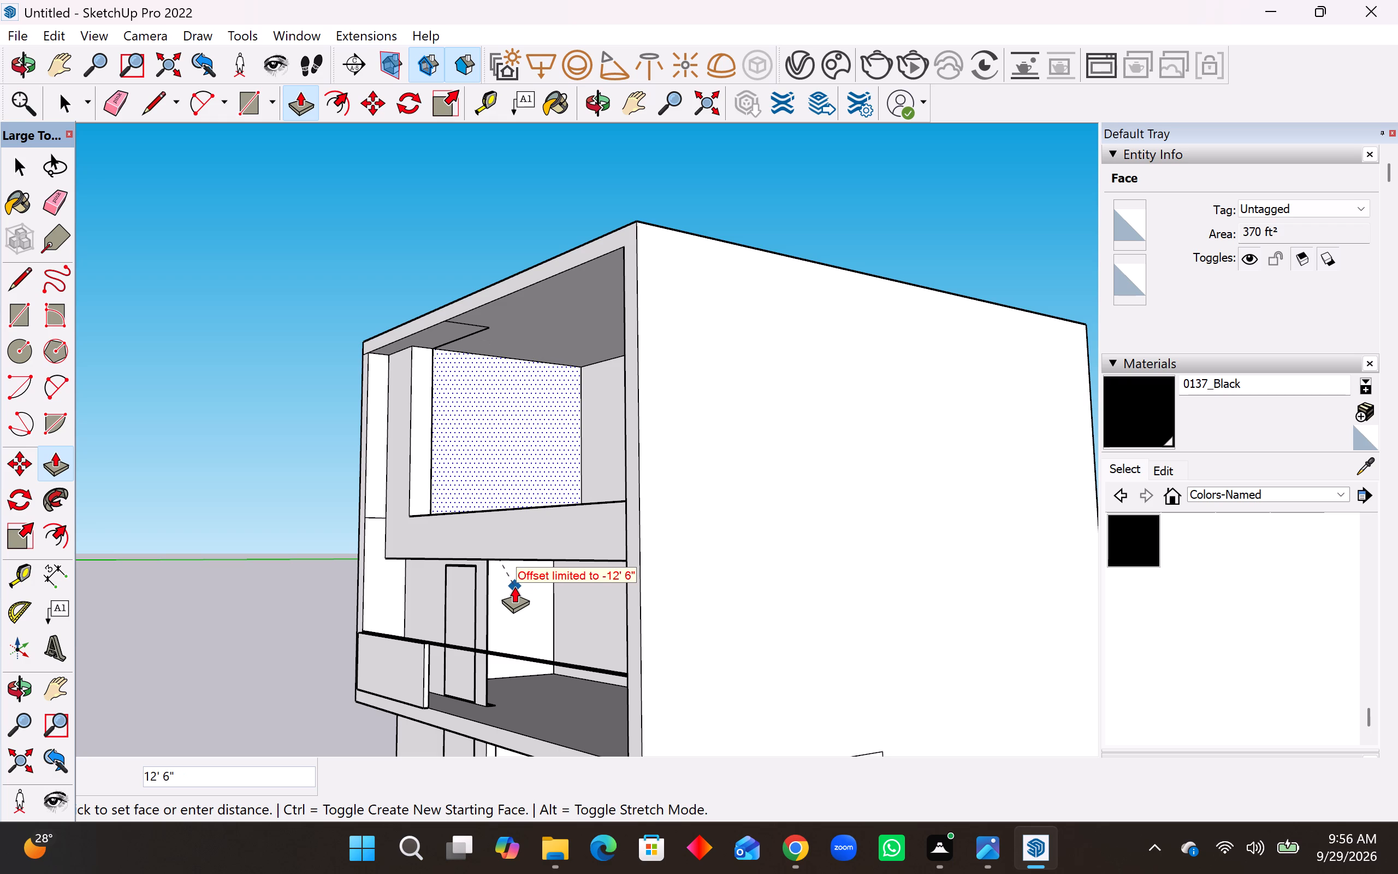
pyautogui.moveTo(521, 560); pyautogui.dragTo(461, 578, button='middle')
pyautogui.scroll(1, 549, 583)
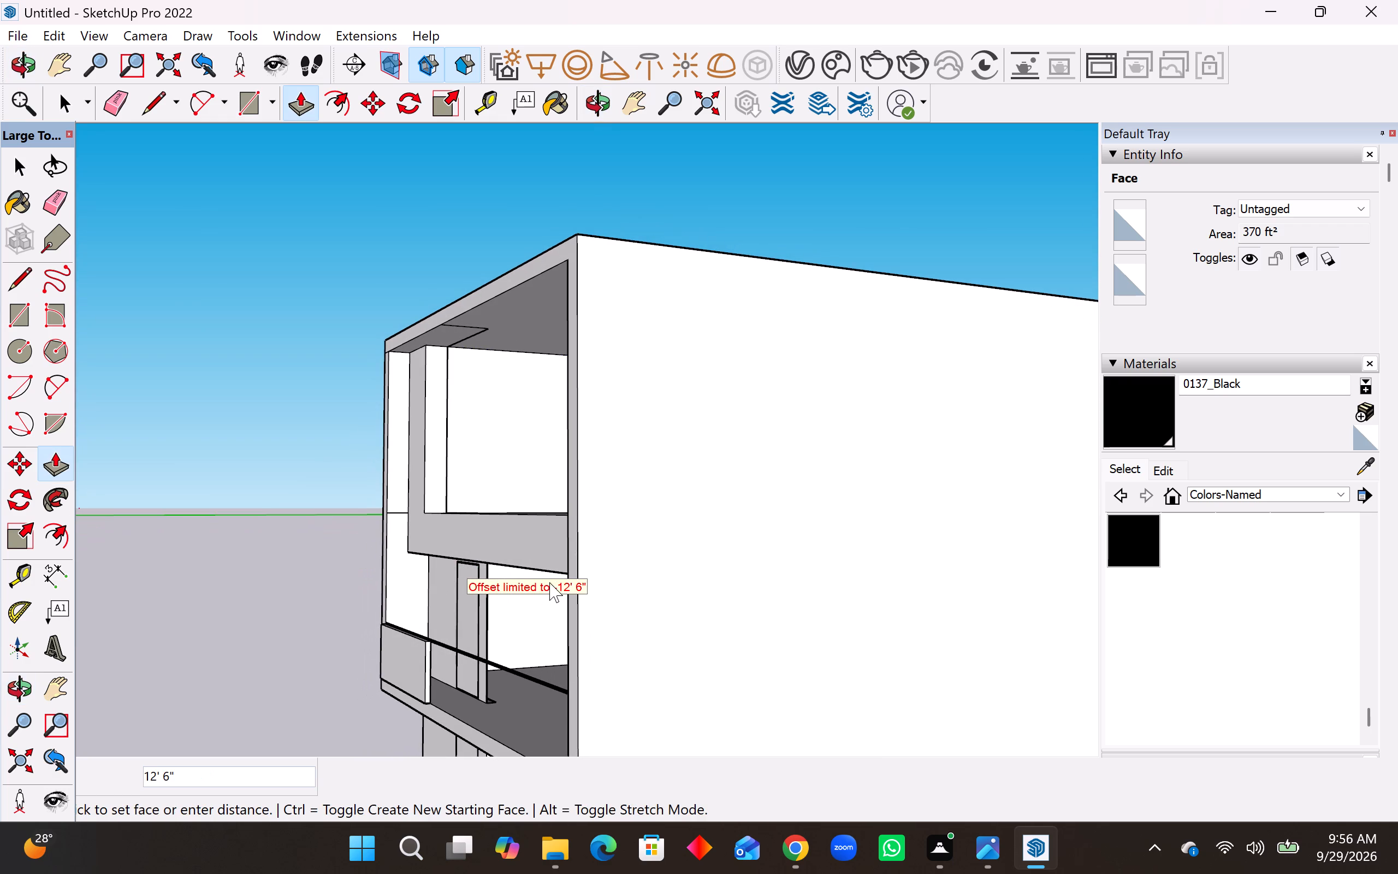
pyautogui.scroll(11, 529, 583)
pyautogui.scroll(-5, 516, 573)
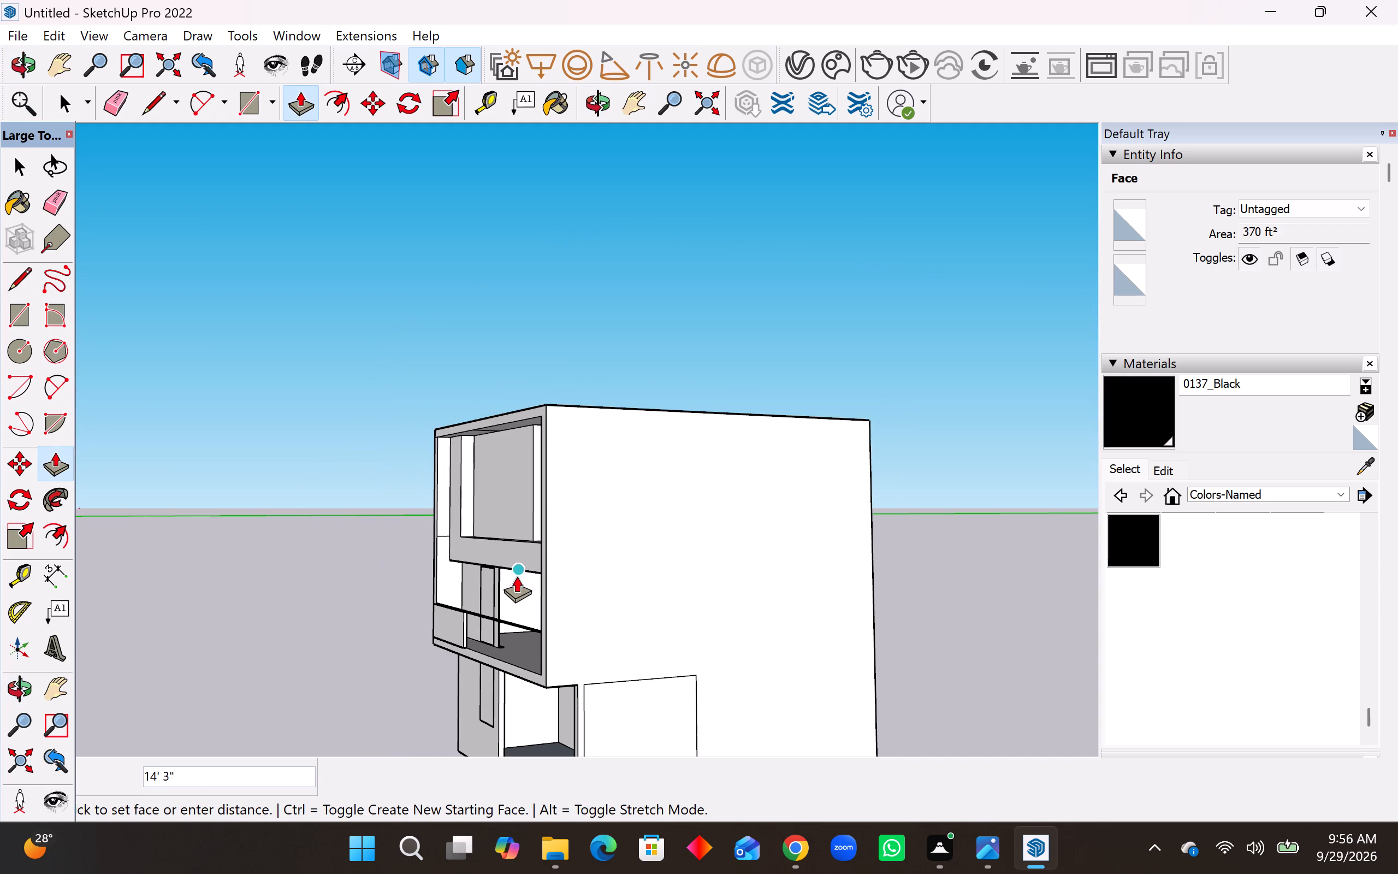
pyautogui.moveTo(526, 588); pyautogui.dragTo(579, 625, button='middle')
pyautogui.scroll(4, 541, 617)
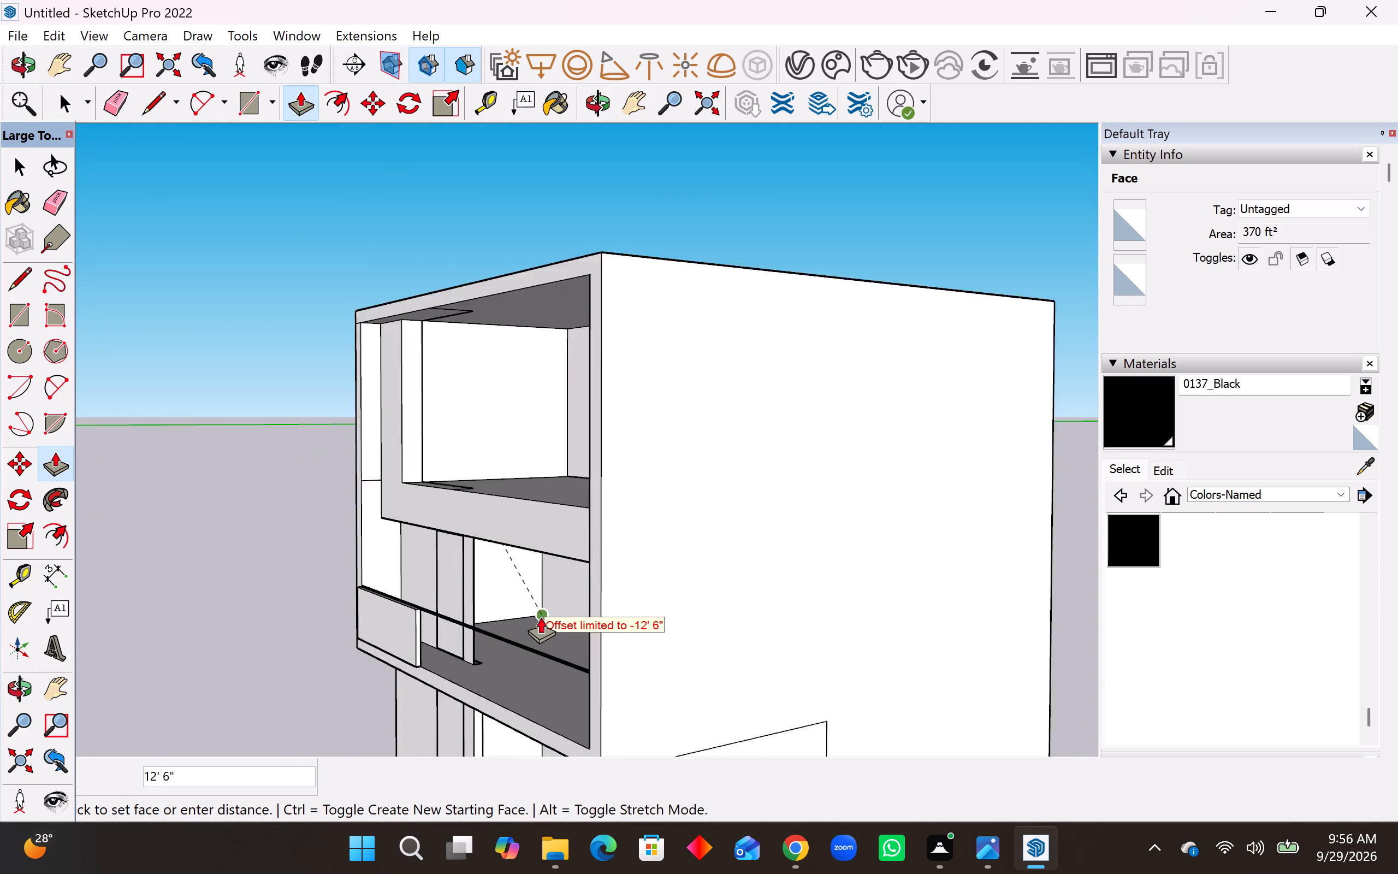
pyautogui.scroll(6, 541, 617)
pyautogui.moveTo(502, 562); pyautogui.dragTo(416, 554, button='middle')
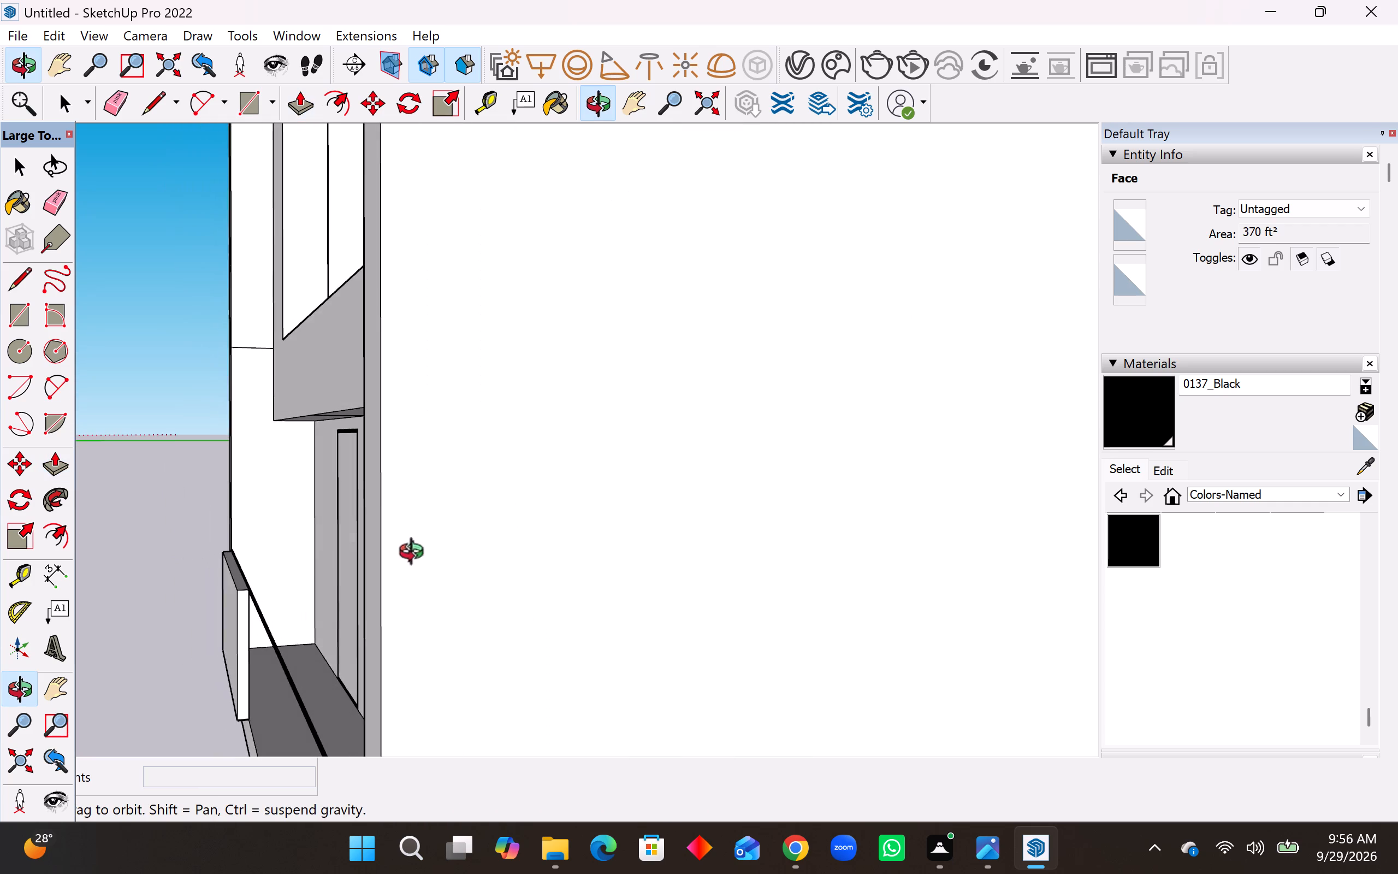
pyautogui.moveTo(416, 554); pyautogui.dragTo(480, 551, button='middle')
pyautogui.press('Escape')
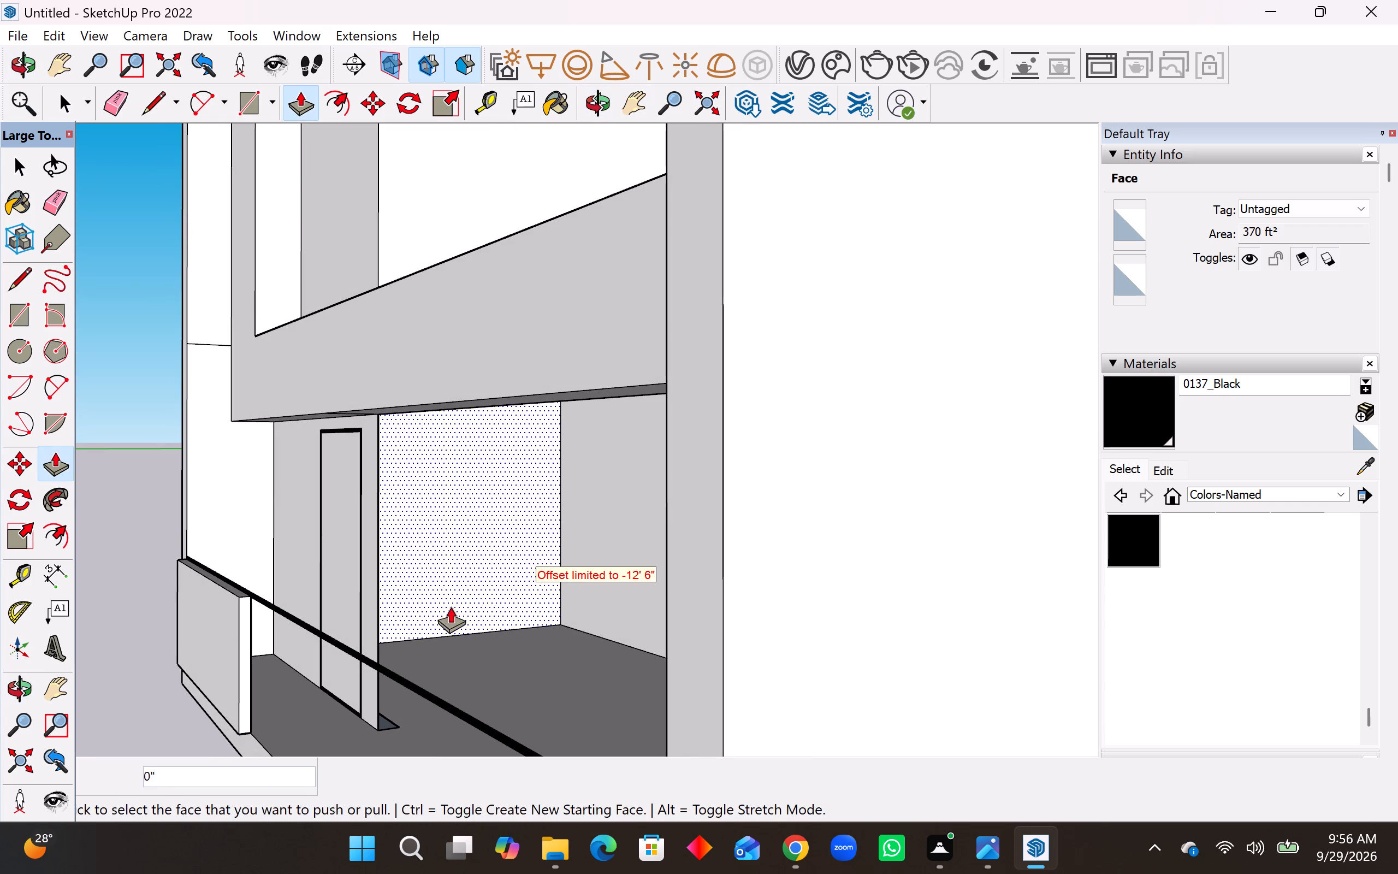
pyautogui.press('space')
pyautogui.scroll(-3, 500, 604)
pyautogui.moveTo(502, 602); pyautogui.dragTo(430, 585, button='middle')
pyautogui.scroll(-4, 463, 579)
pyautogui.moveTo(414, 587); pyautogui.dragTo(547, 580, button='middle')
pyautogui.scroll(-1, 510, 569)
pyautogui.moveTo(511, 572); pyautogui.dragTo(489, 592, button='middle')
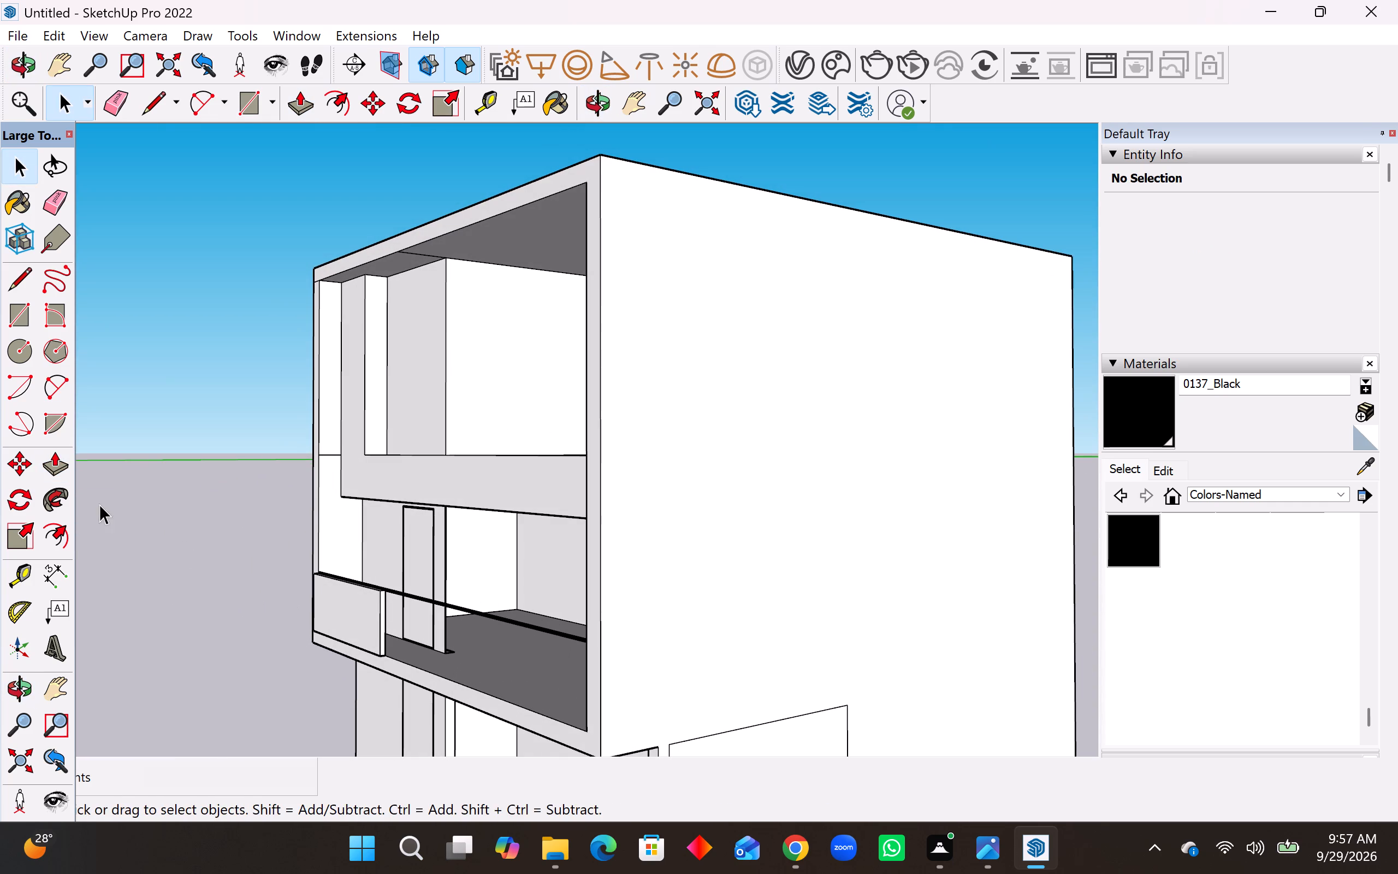
# Pull the inner side wall of the middle-floor balcony recess out 18' 6", aligning it with the edge of the door wall.
pyautogui.click(64, 457)
pyautogui.click(496, 549)
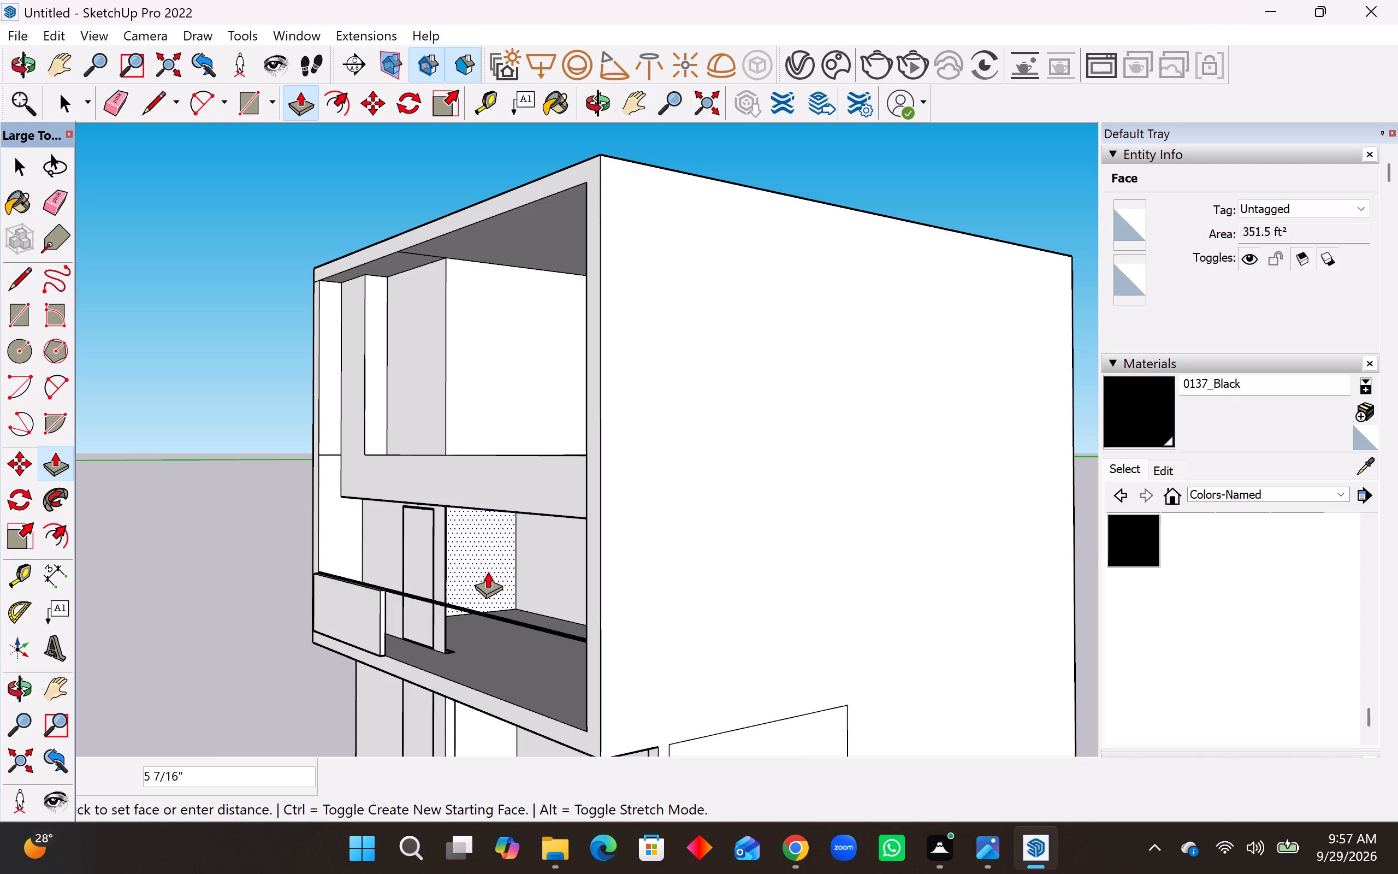
pyautogui.moveTo(494, 568); pyautogui.dragTo(507, 576, button='middle')
pyautogui.scroll(8, 475, 566)
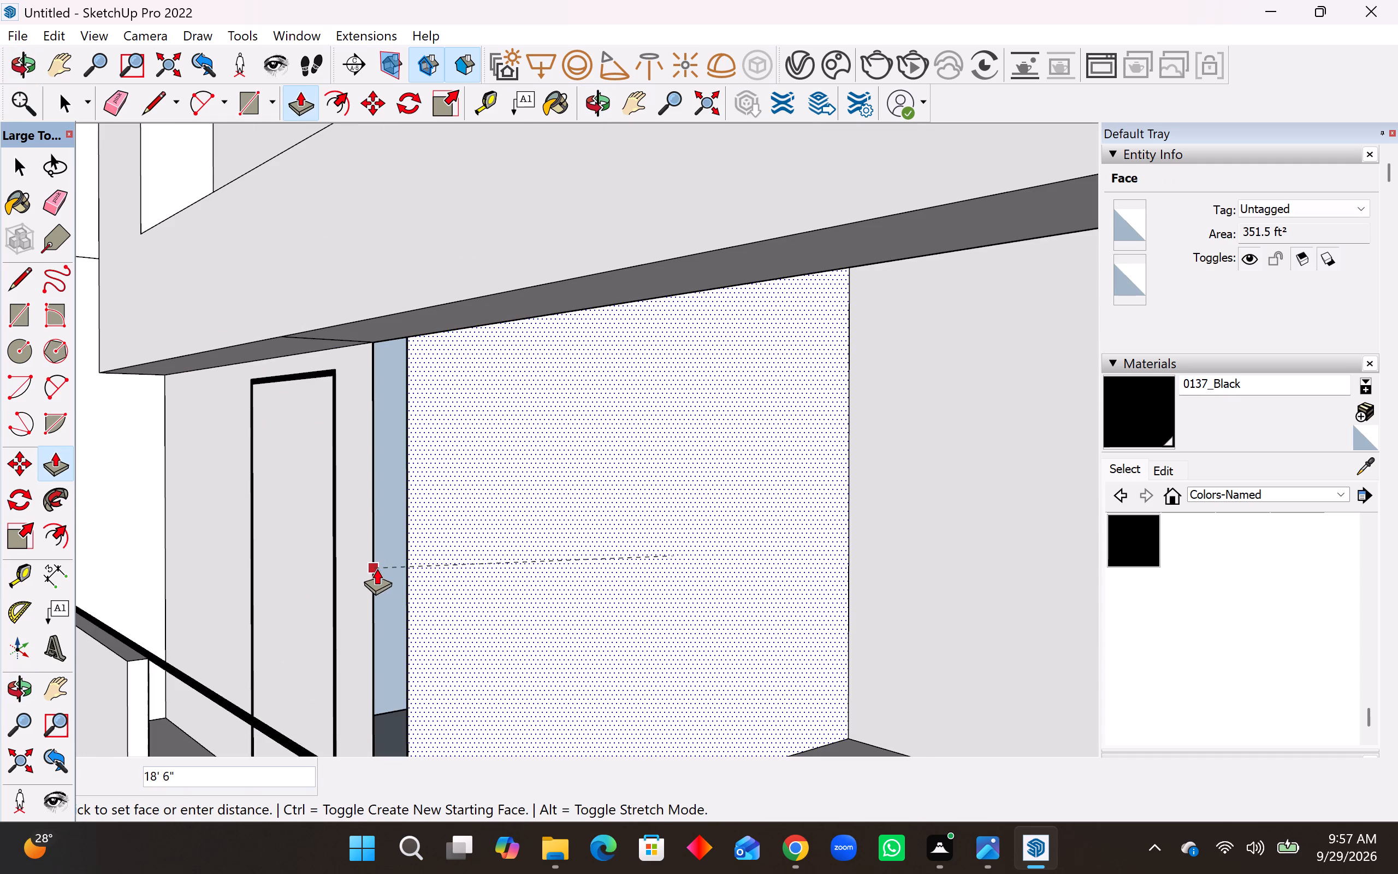
pyautogui.click(374, 583)
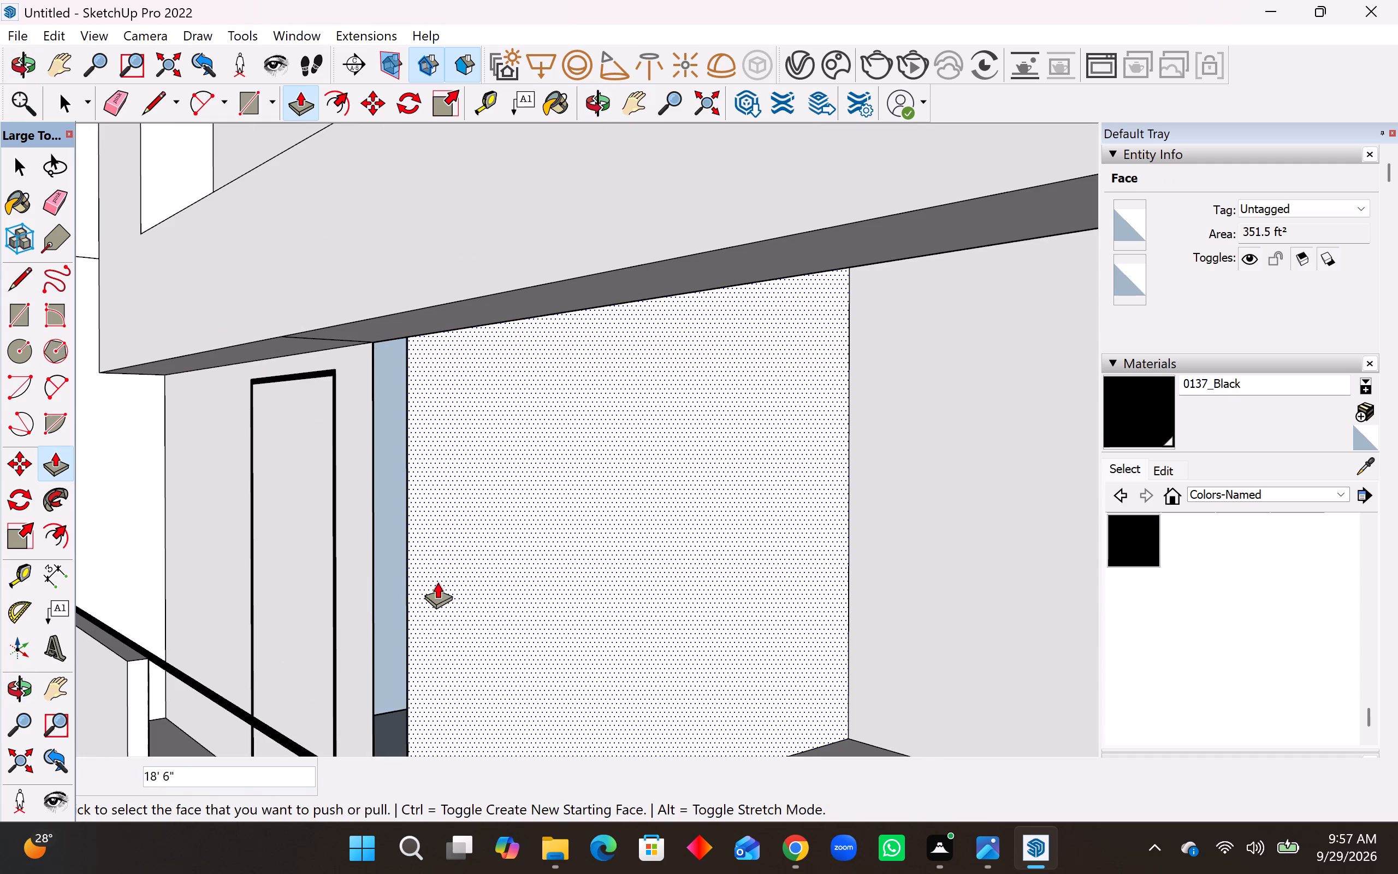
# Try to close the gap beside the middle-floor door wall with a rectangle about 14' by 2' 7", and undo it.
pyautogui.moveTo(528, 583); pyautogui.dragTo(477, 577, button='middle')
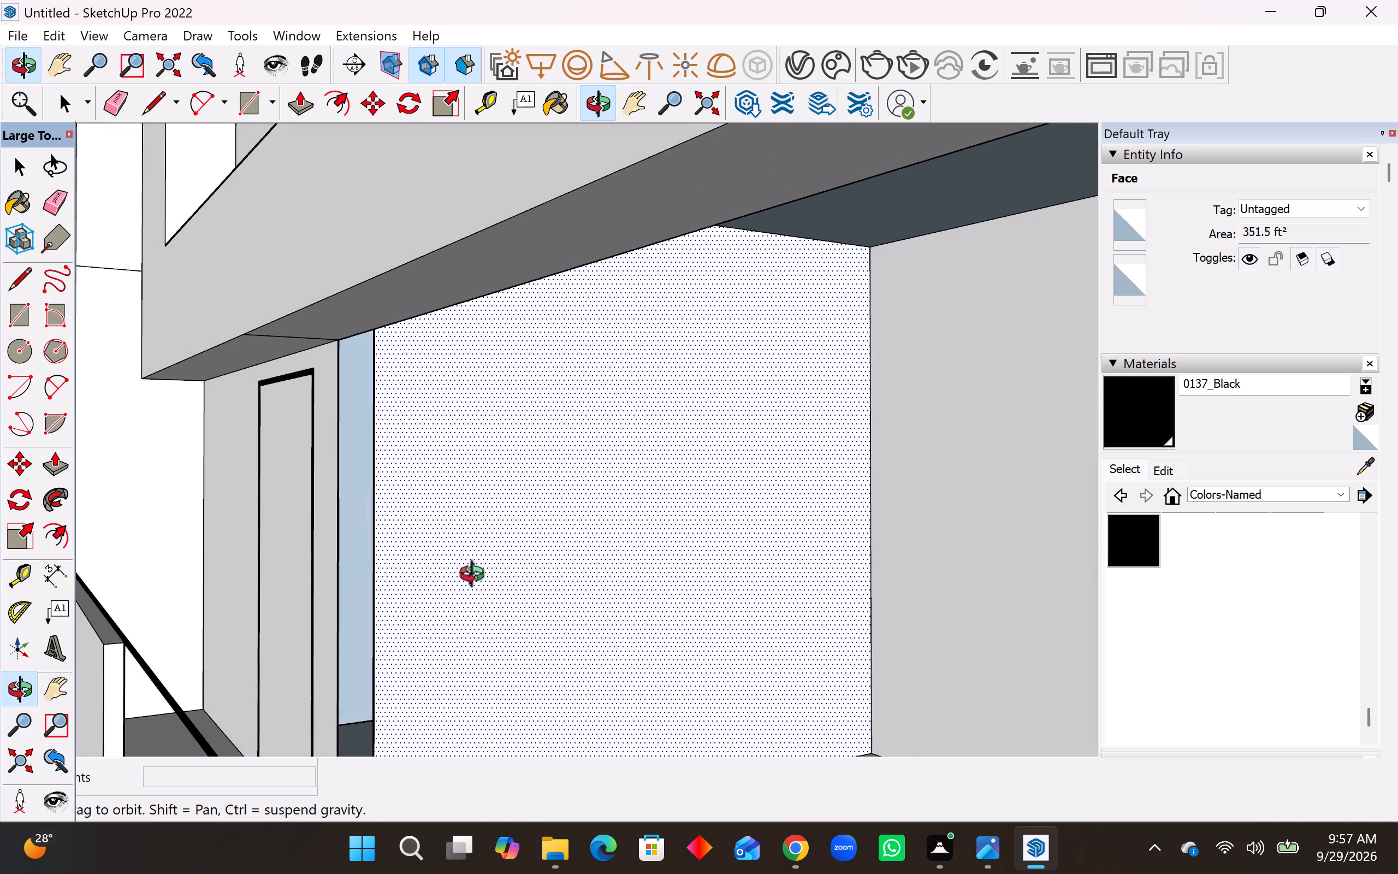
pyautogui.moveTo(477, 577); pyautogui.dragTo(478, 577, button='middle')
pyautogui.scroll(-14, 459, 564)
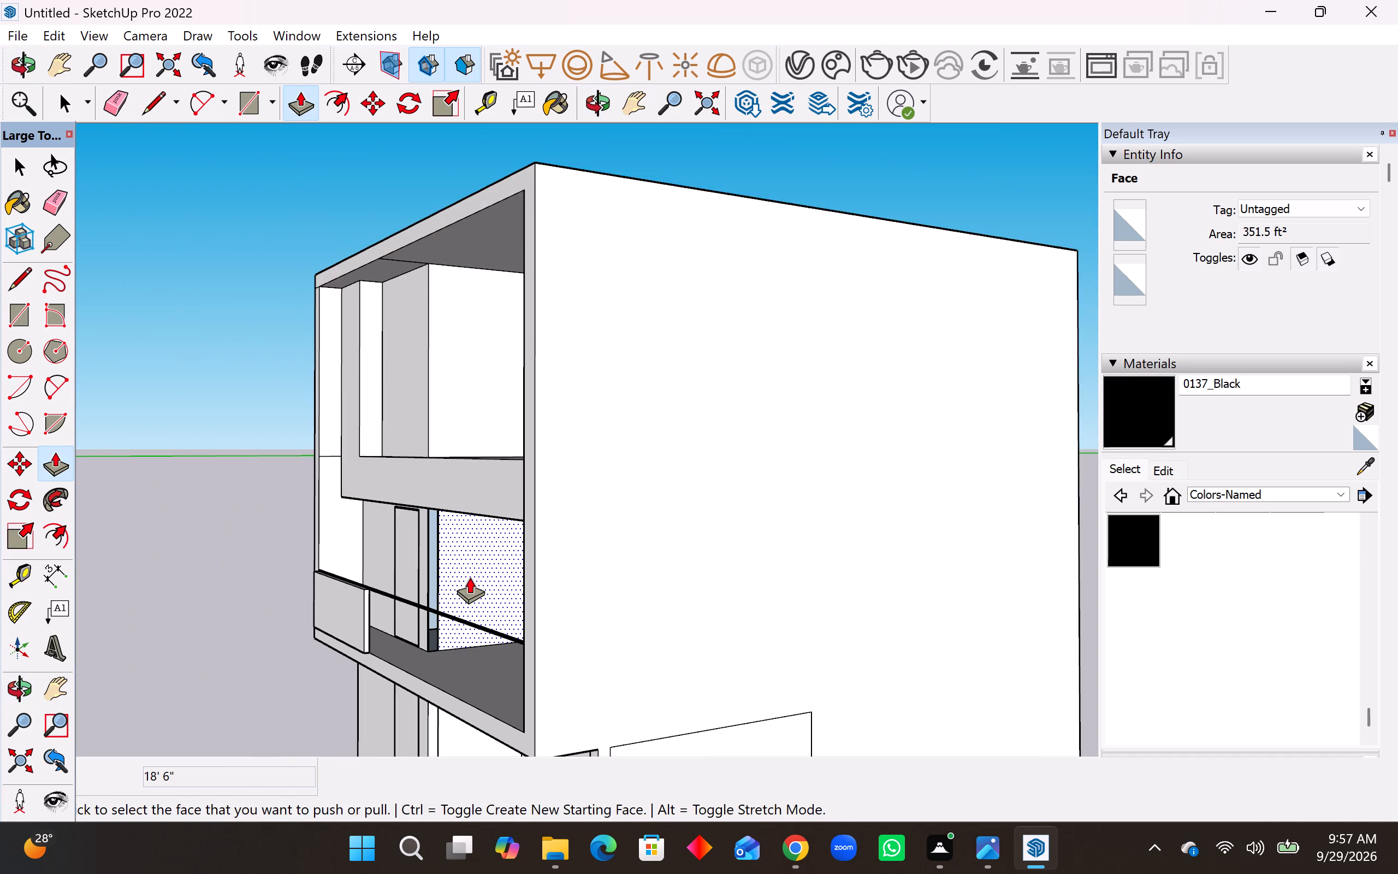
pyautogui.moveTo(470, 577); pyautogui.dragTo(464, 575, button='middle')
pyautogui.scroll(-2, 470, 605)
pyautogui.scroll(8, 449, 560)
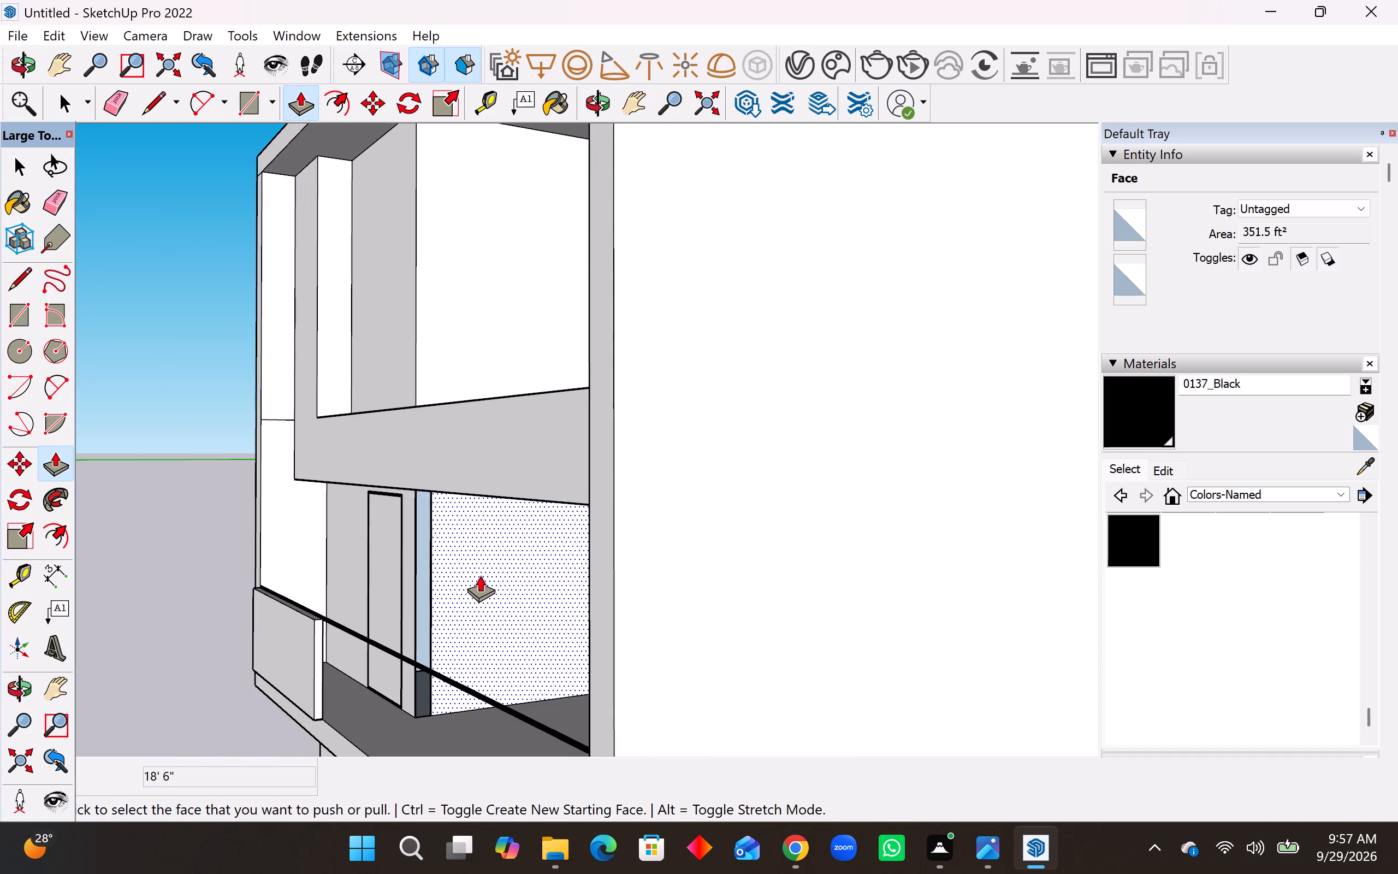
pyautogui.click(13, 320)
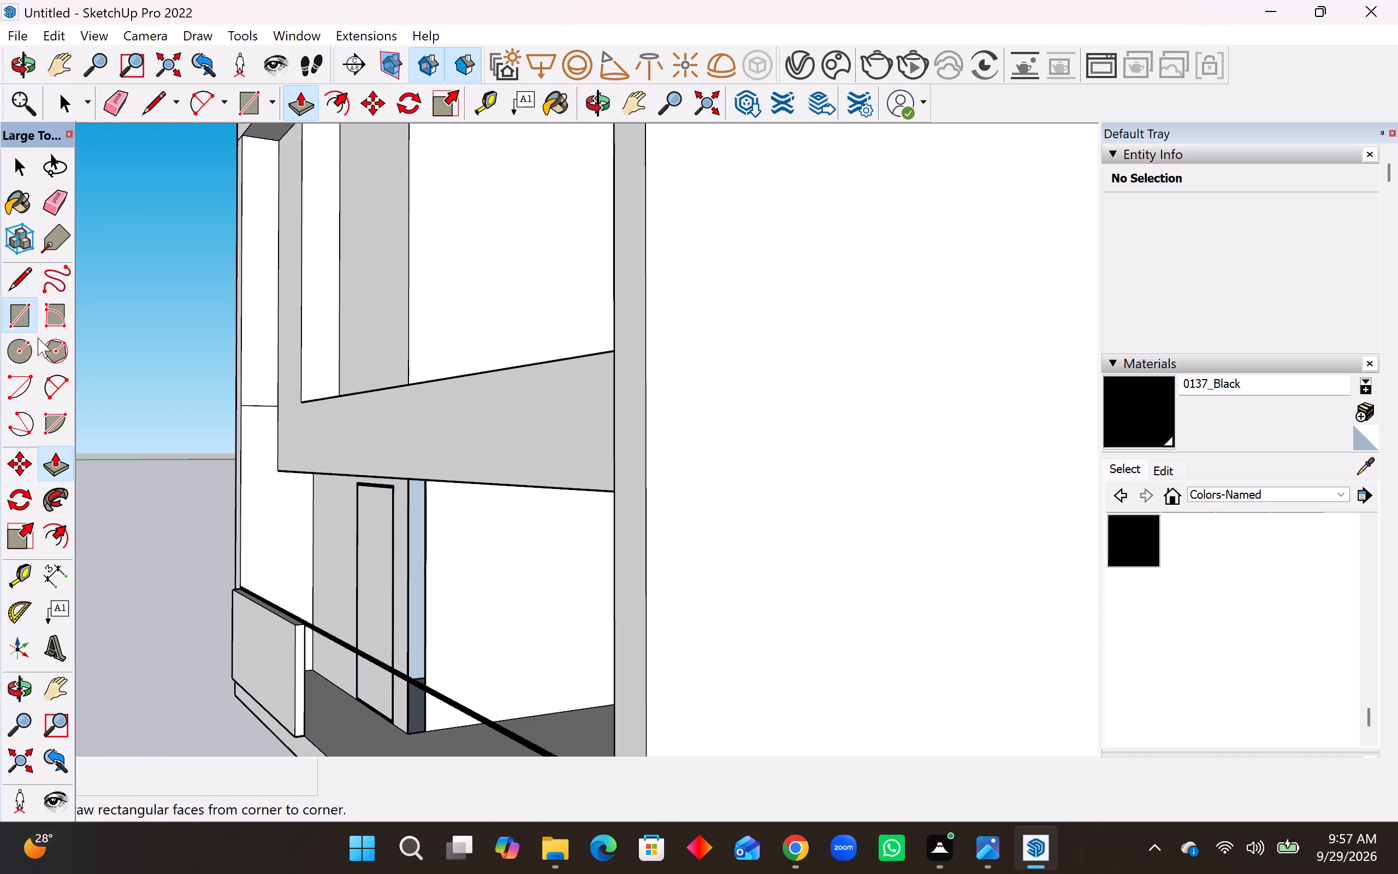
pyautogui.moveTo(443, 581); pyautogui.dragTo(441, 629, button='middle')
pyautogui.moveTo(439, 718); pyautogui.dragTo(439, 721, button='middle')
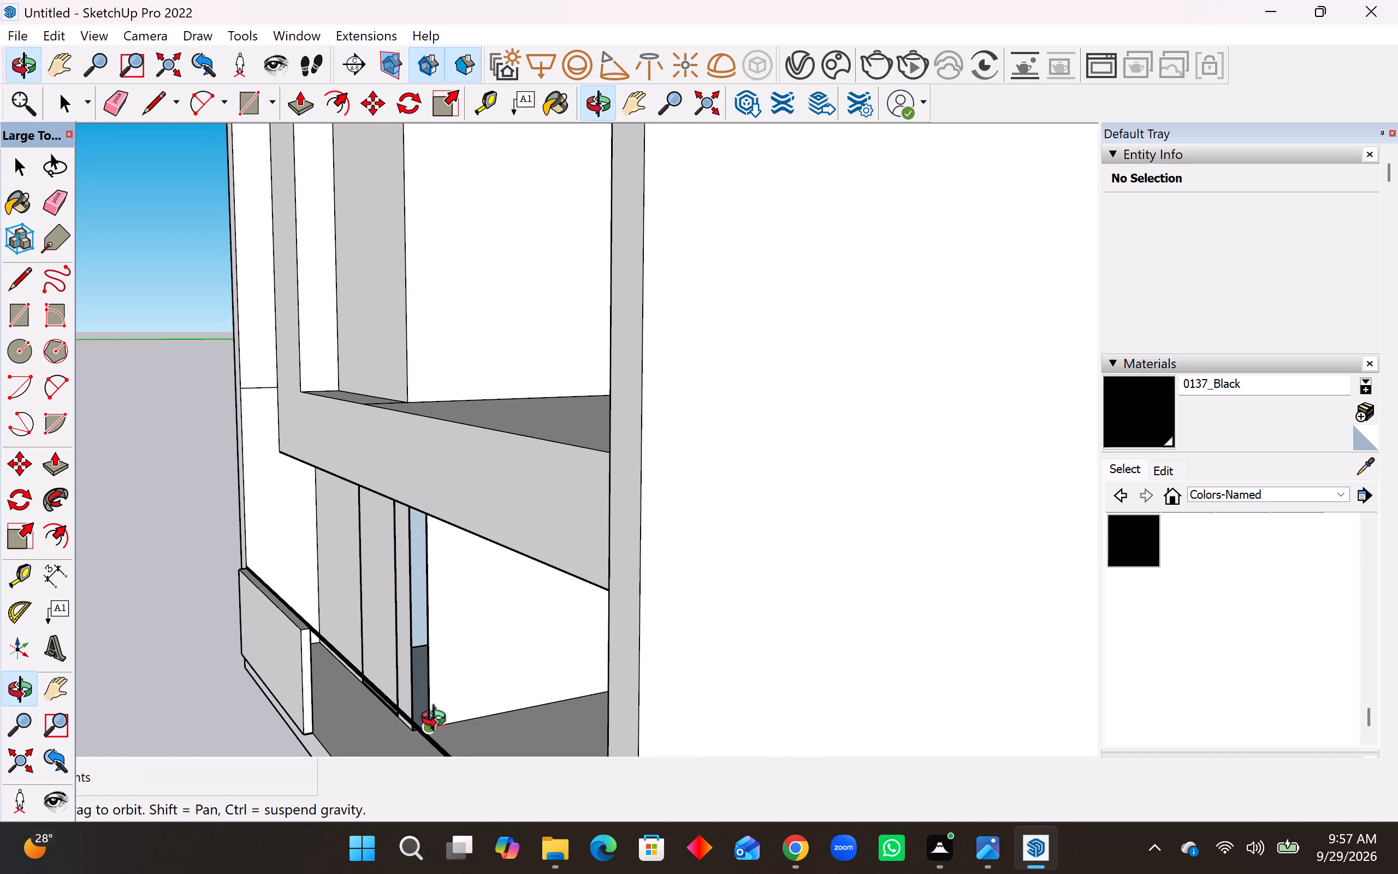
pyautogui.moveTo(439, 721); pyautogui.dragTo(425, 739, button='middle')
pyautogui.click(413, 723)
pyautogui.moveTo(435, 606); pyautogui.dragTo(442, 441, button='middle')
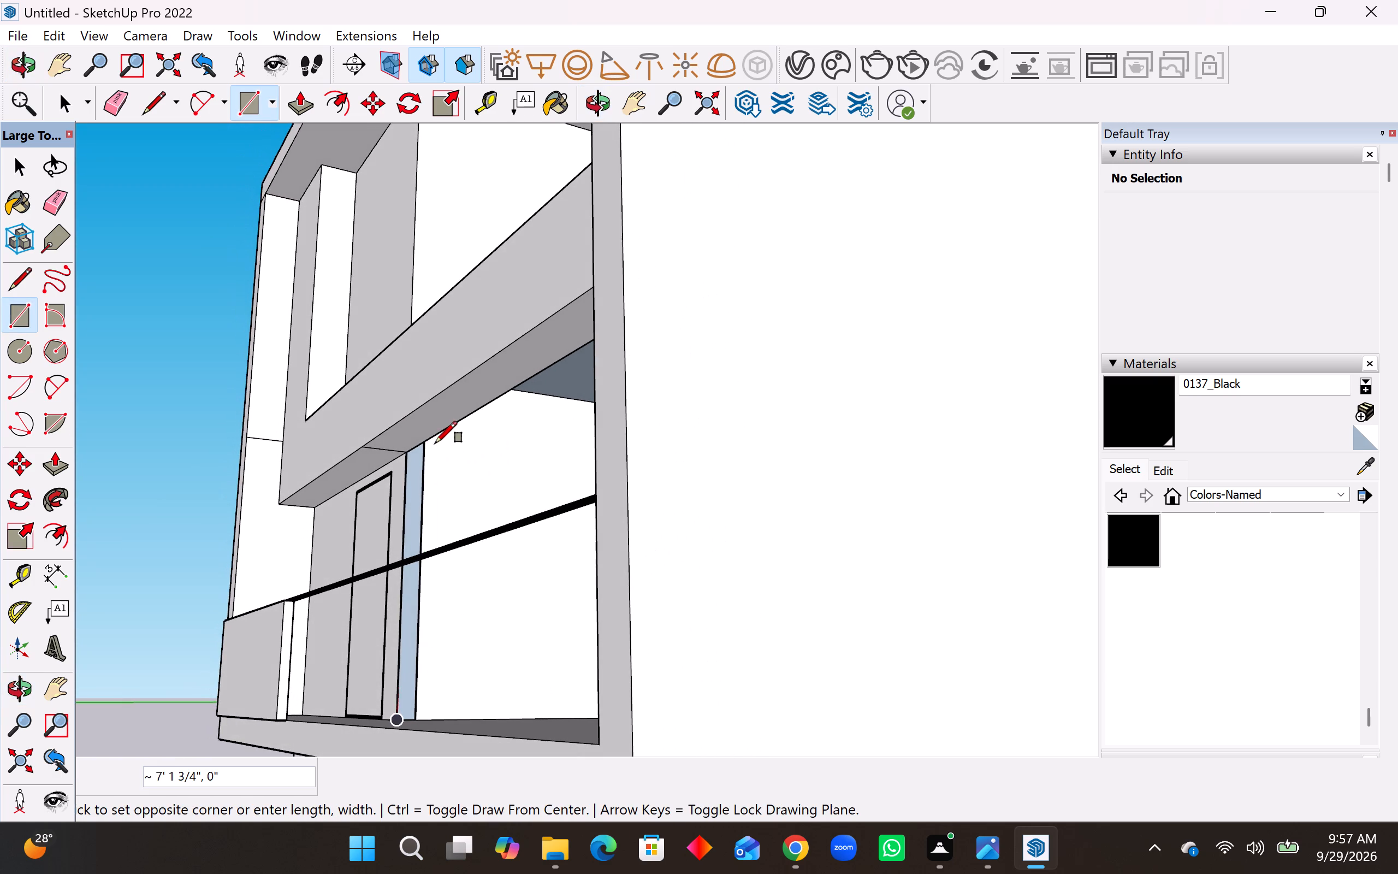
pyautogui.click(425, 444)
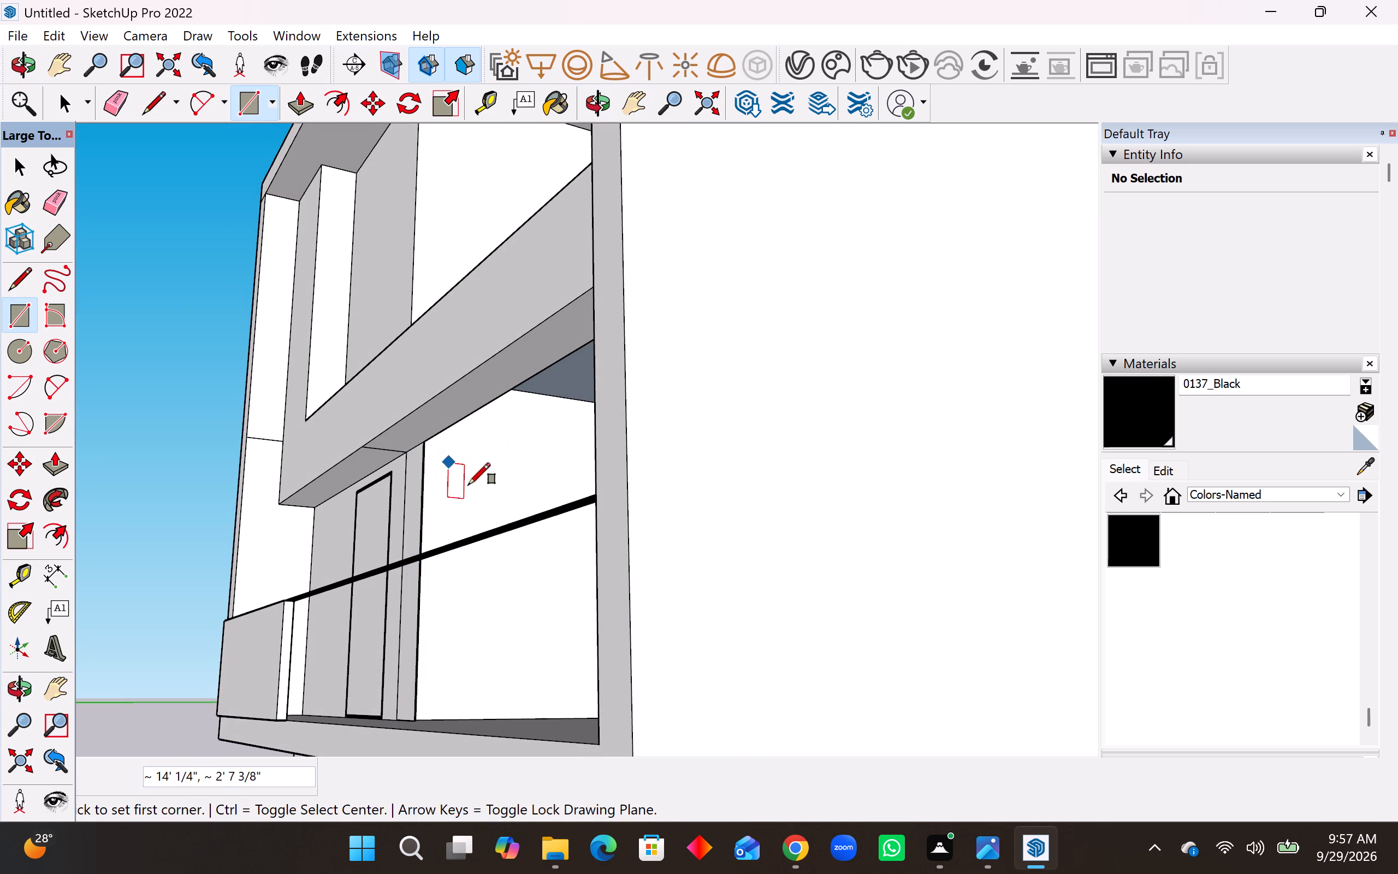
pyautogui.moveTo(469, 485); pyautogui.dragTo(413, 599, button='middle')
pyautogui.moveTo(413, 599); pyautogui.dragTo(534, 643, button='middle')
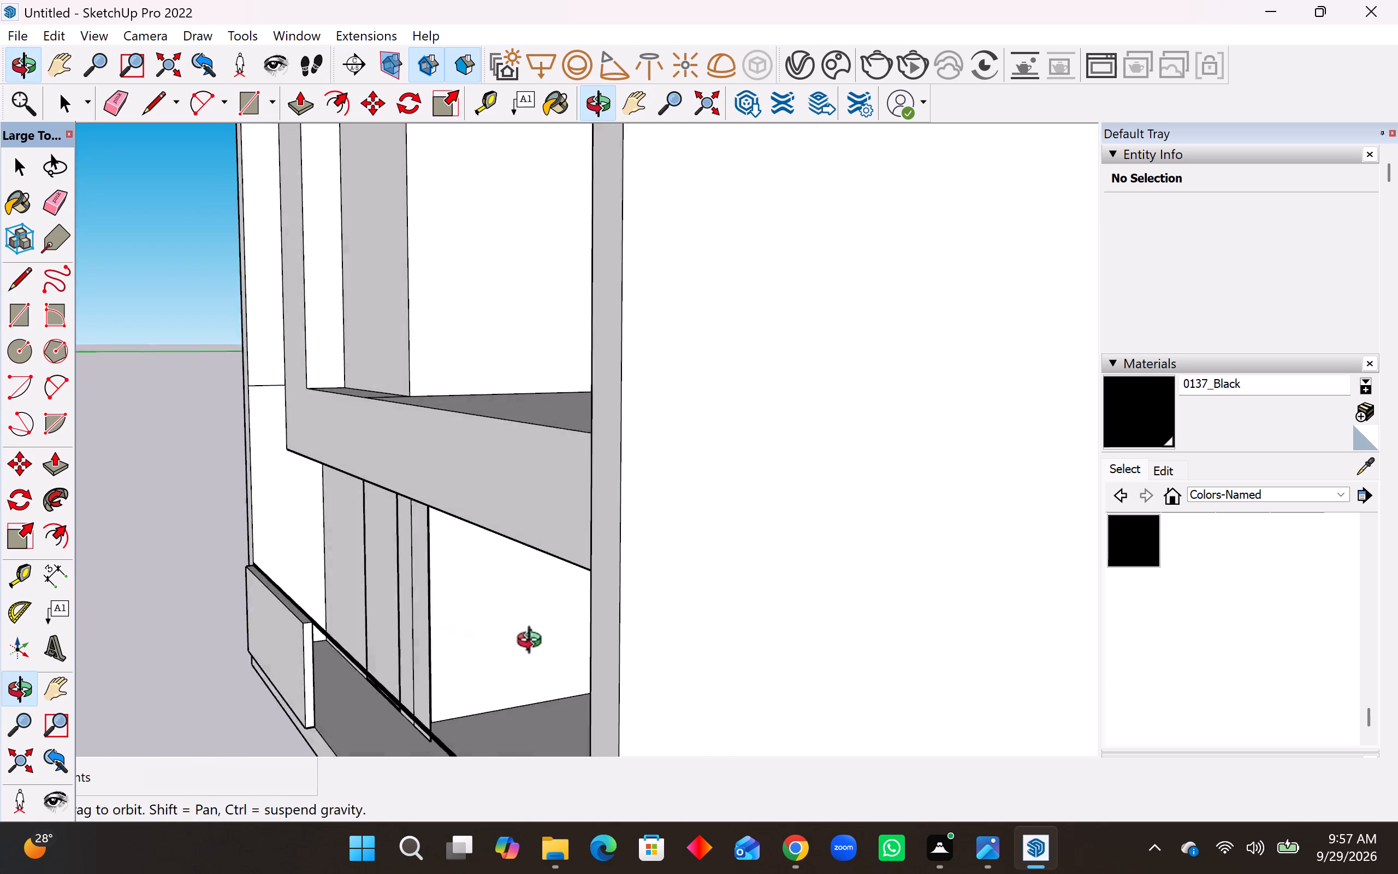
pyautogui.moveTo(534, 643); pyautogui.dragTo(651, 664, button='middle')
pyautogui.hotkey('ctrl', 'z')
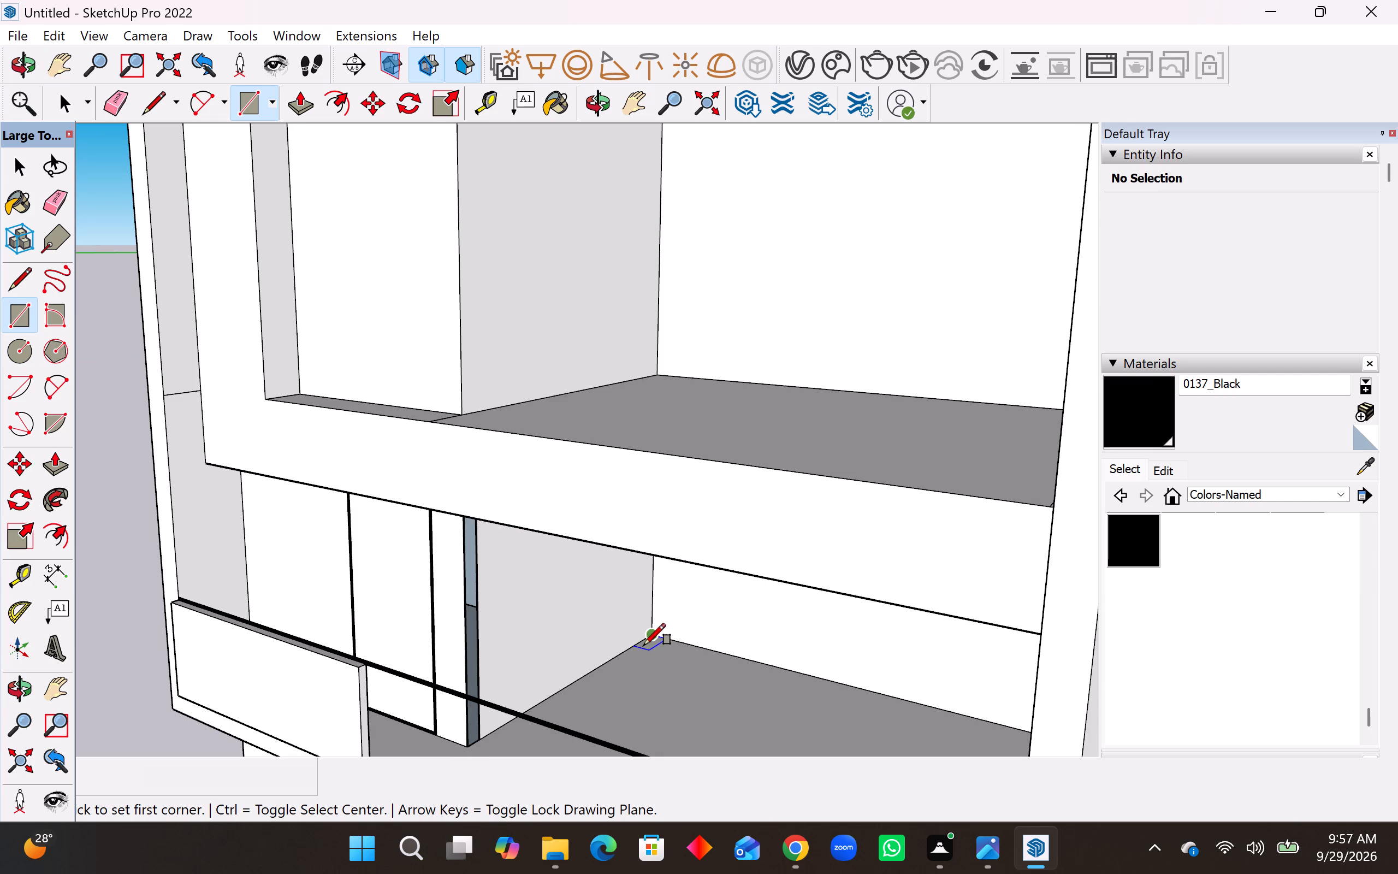
# Examine the open gap between the middle-floor door wall and the recess side wall from several angles and from outside the house.
pyautogui.moveTo(644, 645); pyautogui.dragTo(656, 251, button='middle')
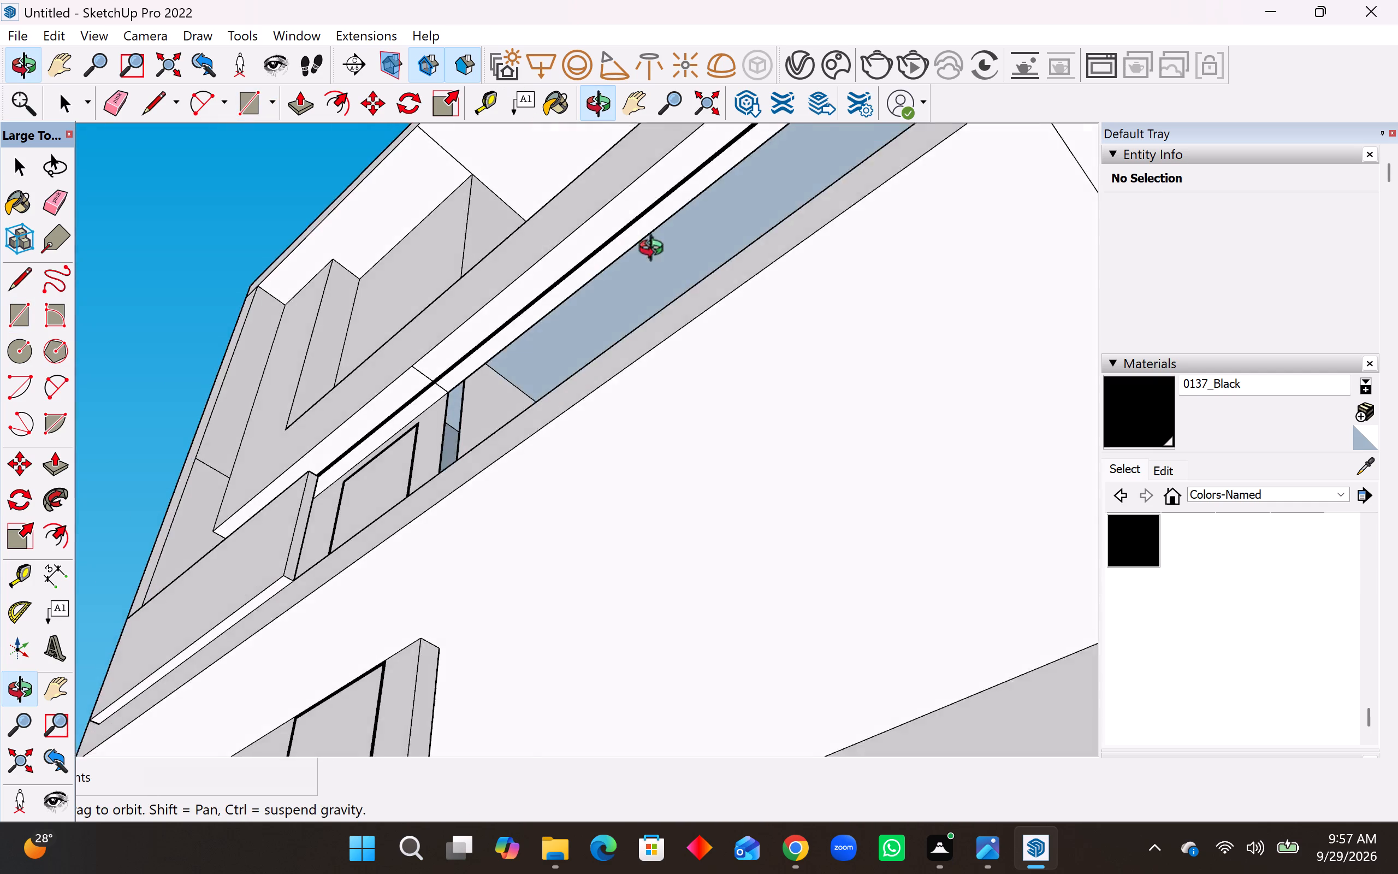
pyautogui.moveTo(656, 251); pyautogui.dragTo(963, 340, button='middle')
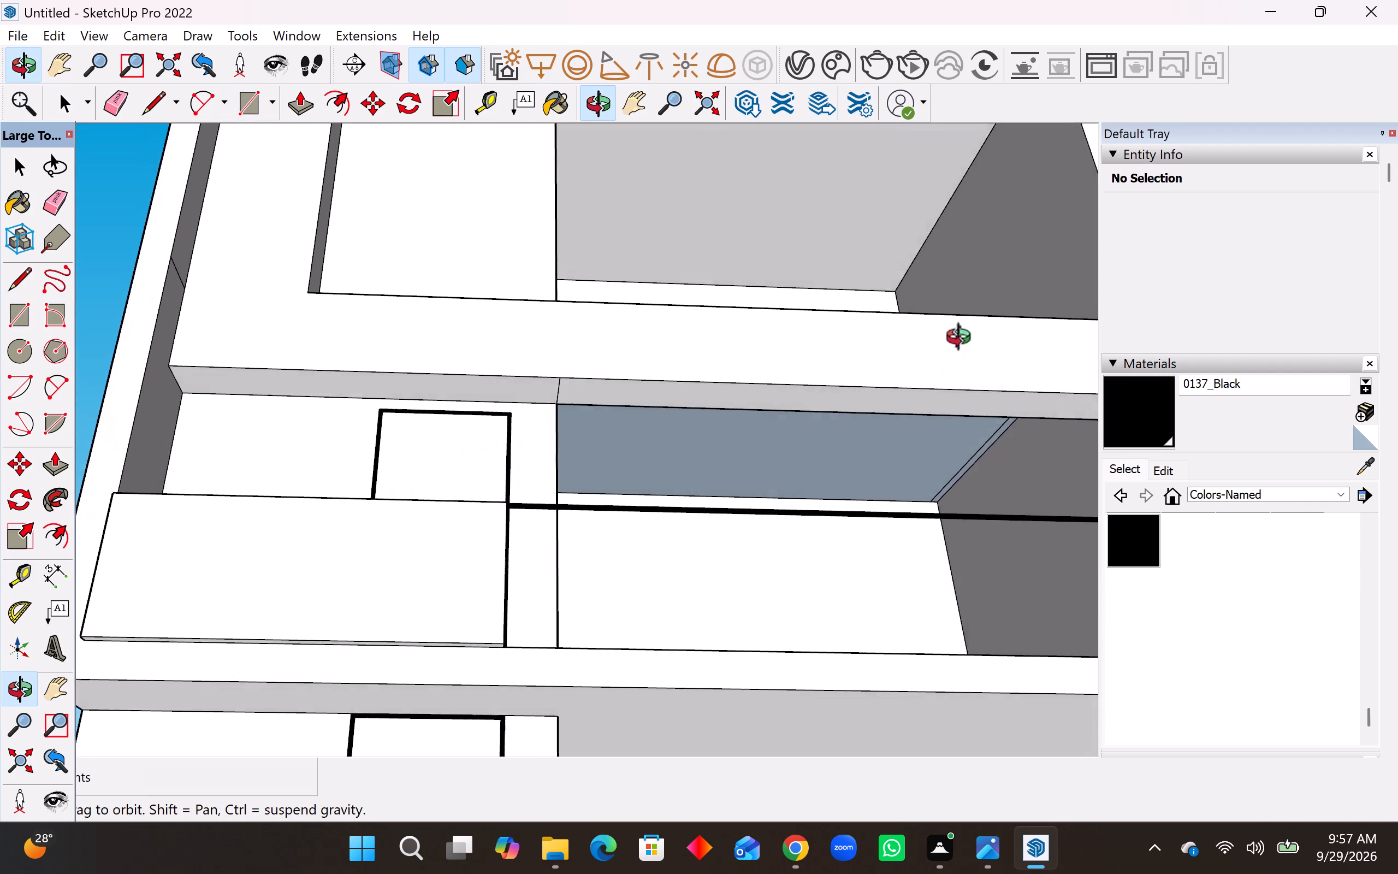
pyautogui.moveTo(963, 340); pyautogui.dragTo(939, 299, button='middle')
pyautogui.moveTo(909, 288); pyautogui.dragTo(490, 292, button='middle')
pyautogui.scroll(-4, 613, 396)
pyautogui.moveTo(626, 408); pyautogui.dragTo(573, 641, button='middle')
pyautogui.scroll(-1, 605, 495)
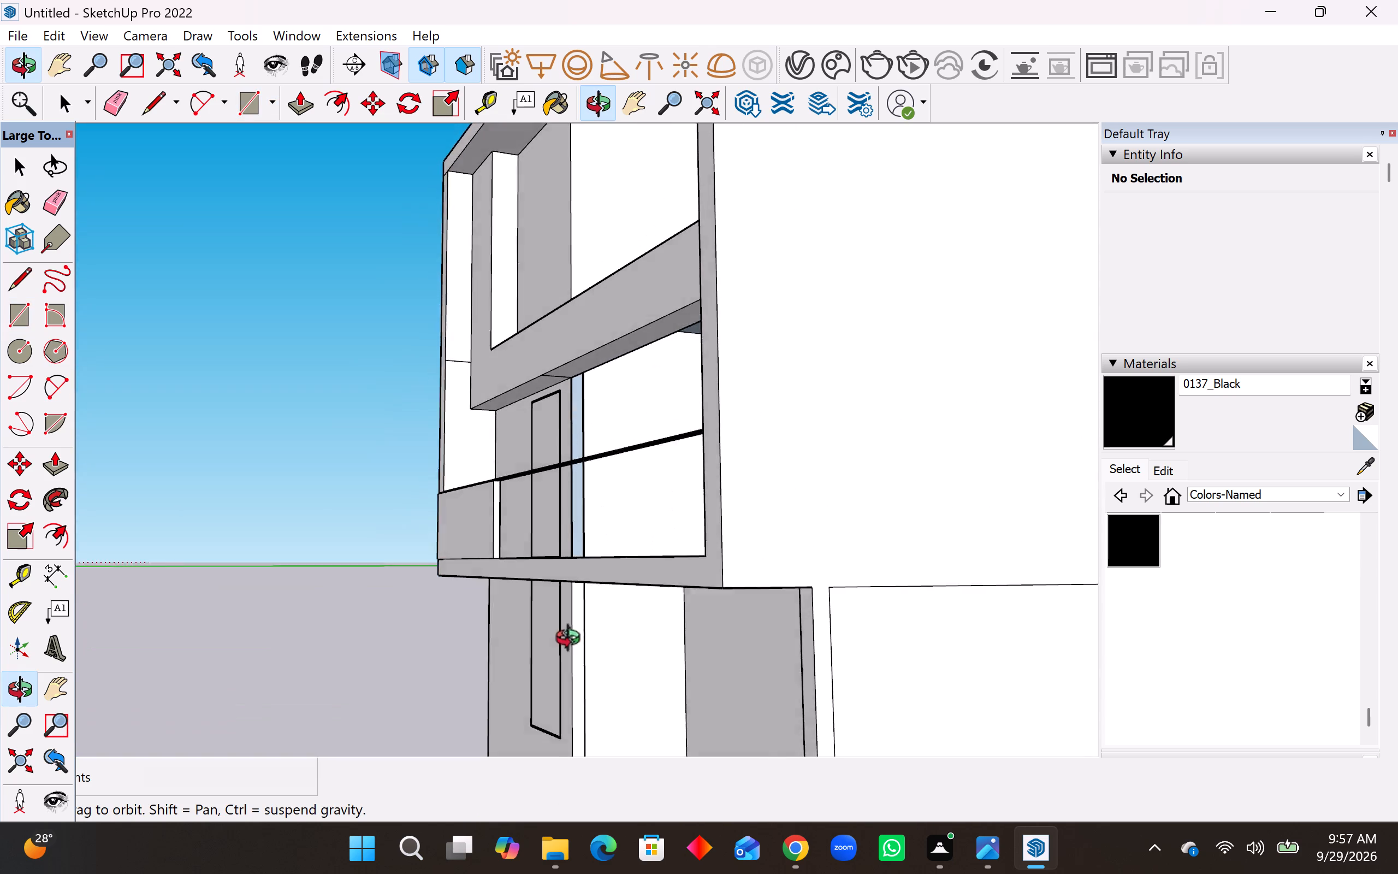
pyautogui.moveTo(573, 641); pyautogui.dragTo(576, 645, button='middle')
pyautogui.moveTo(633, 465); pyautogui.dragTo(537, 607, button='middle')
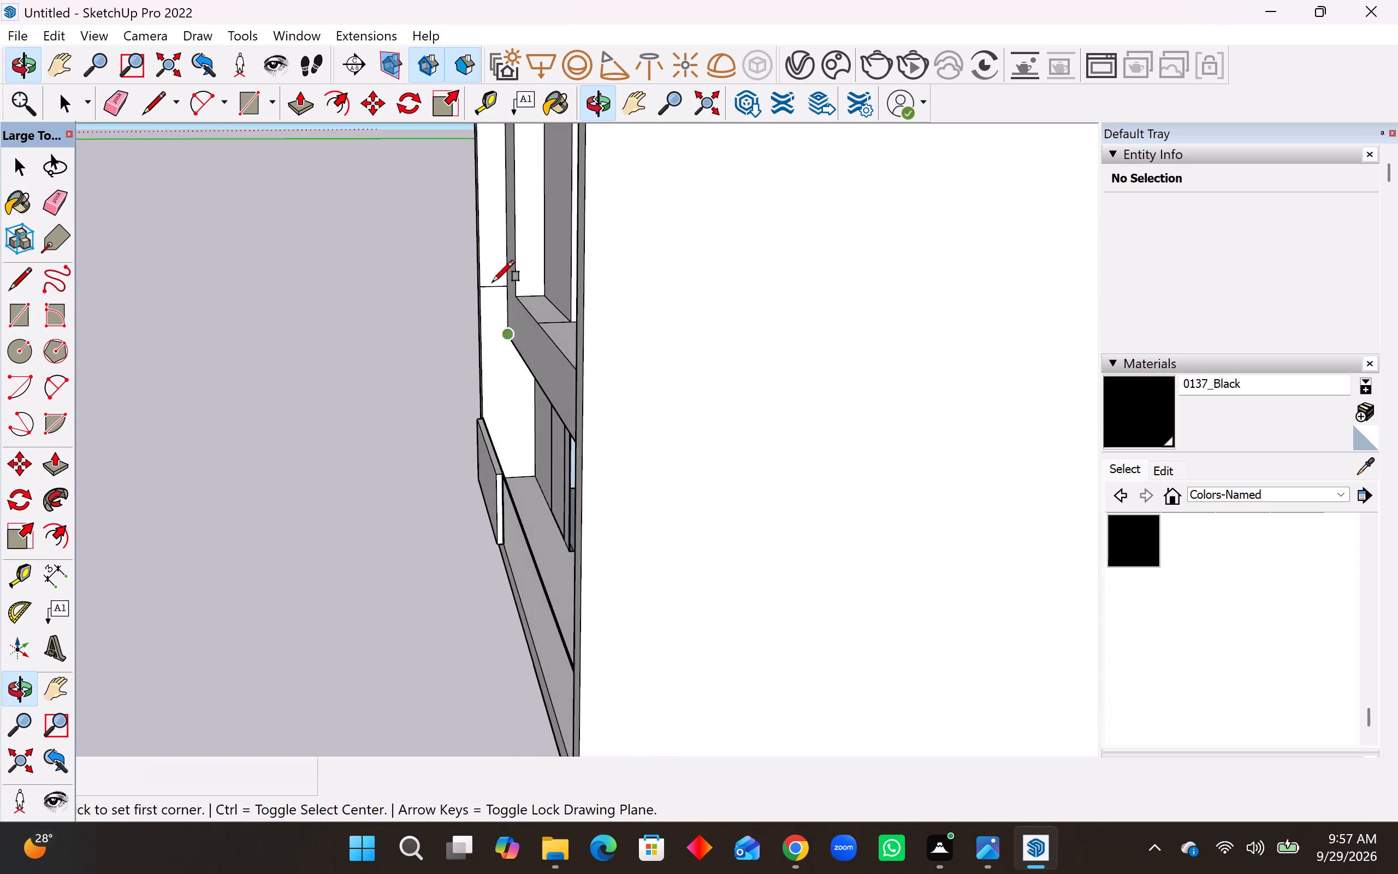
pyautogui.moveTo(493, 281); pyautogui.dragTo(632, 366, button='middle')
pyautogui.moveTo(632, 364); pyautogui.dragTo(568, 288, button='middle')
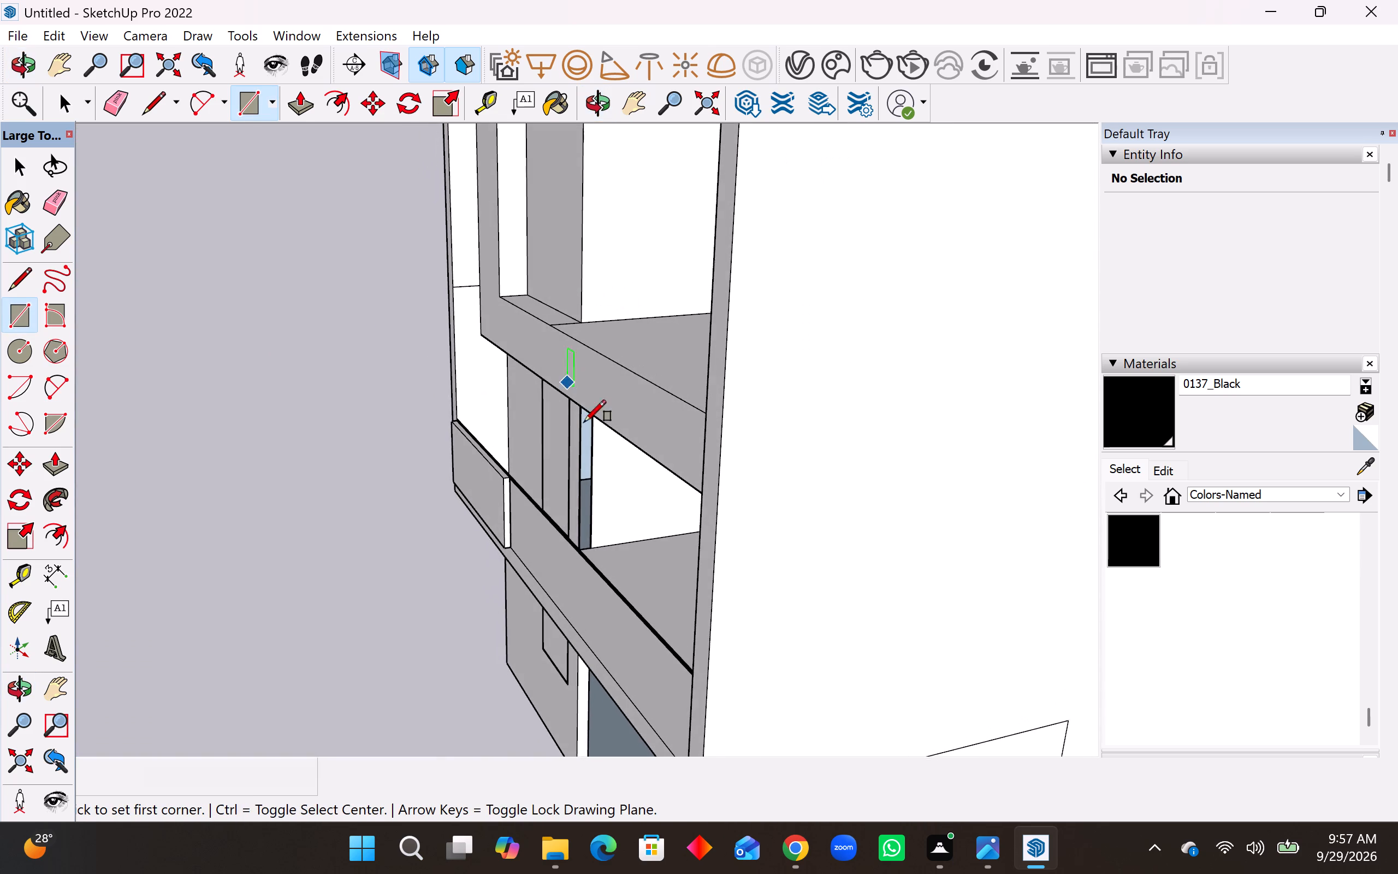
pyautogui.scroll(16, 611, 468)
pyautogui.moveTo(599, 468); pyautogui.dragTo(559, 464, button='middle')
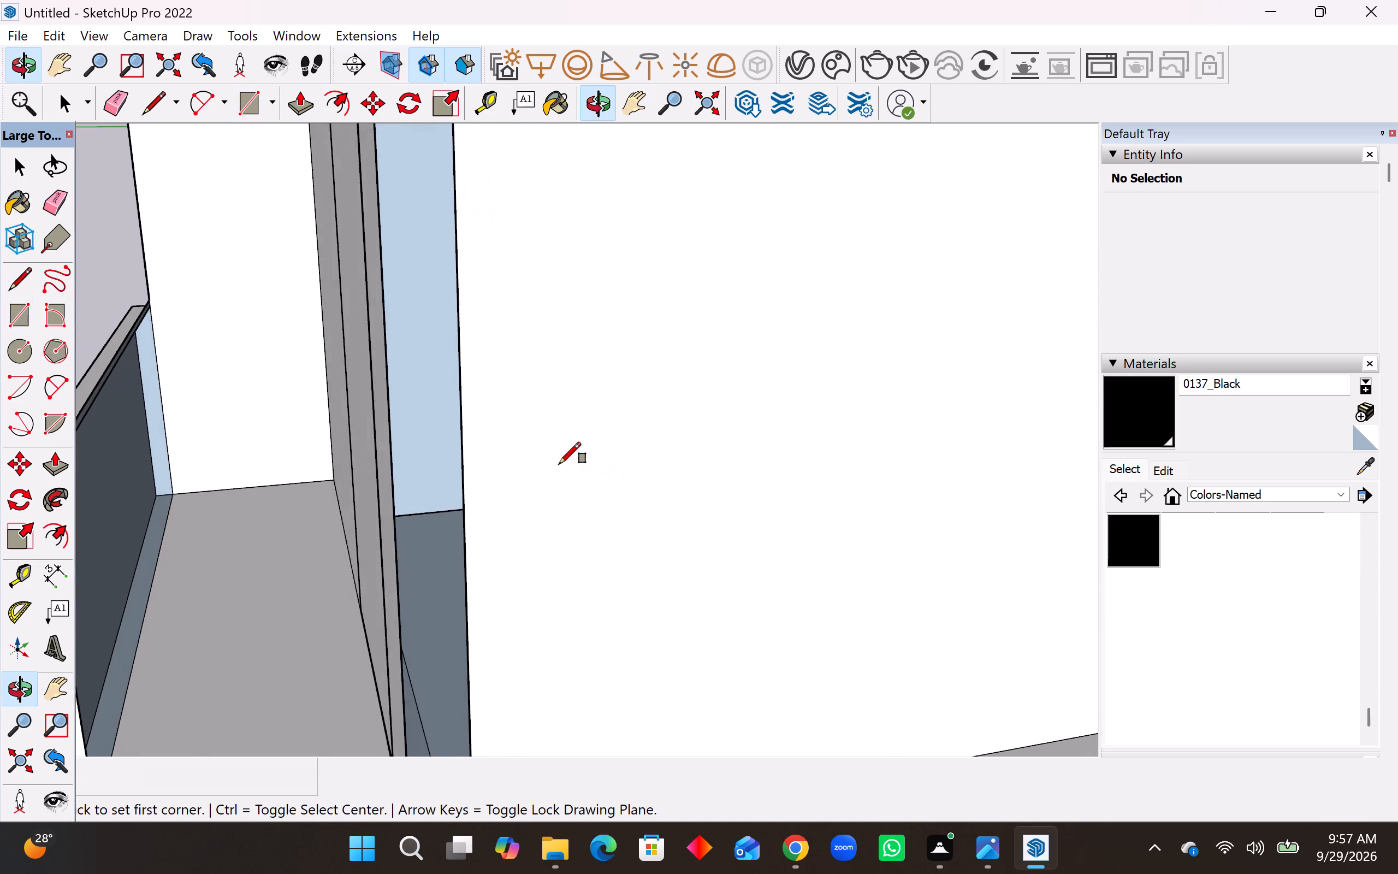
pyautogui.scroll(-5, 559, 474)
pyautogui.moveTo(566, 458); pyautogui.dragTo(530, 458, button='middle')
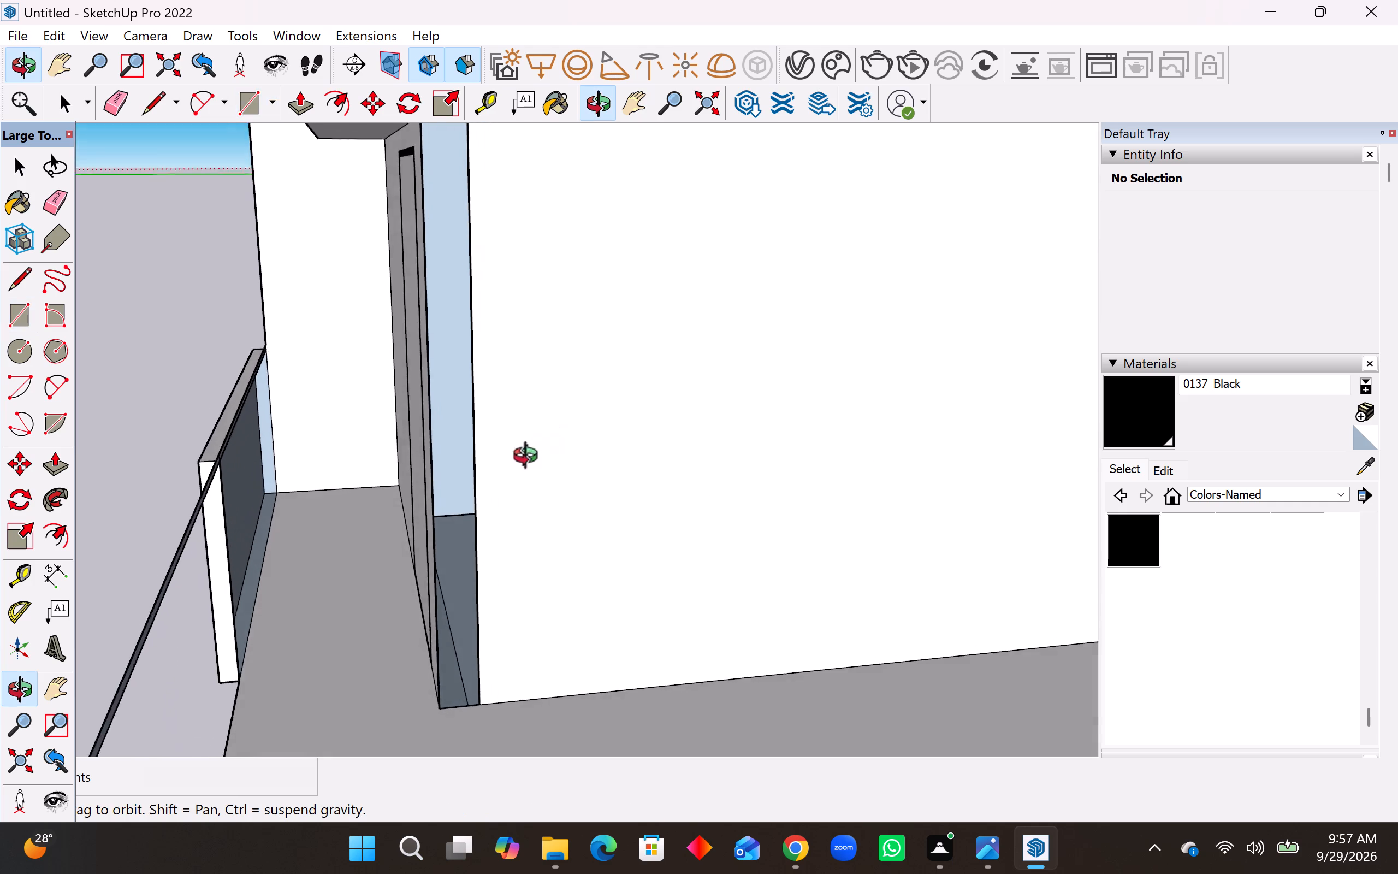
pyautogui.moveTo(530, 458); pyautogui.dragTo(518, 477, button='middle')
pyautogui.scroll(-3, 524, 472)
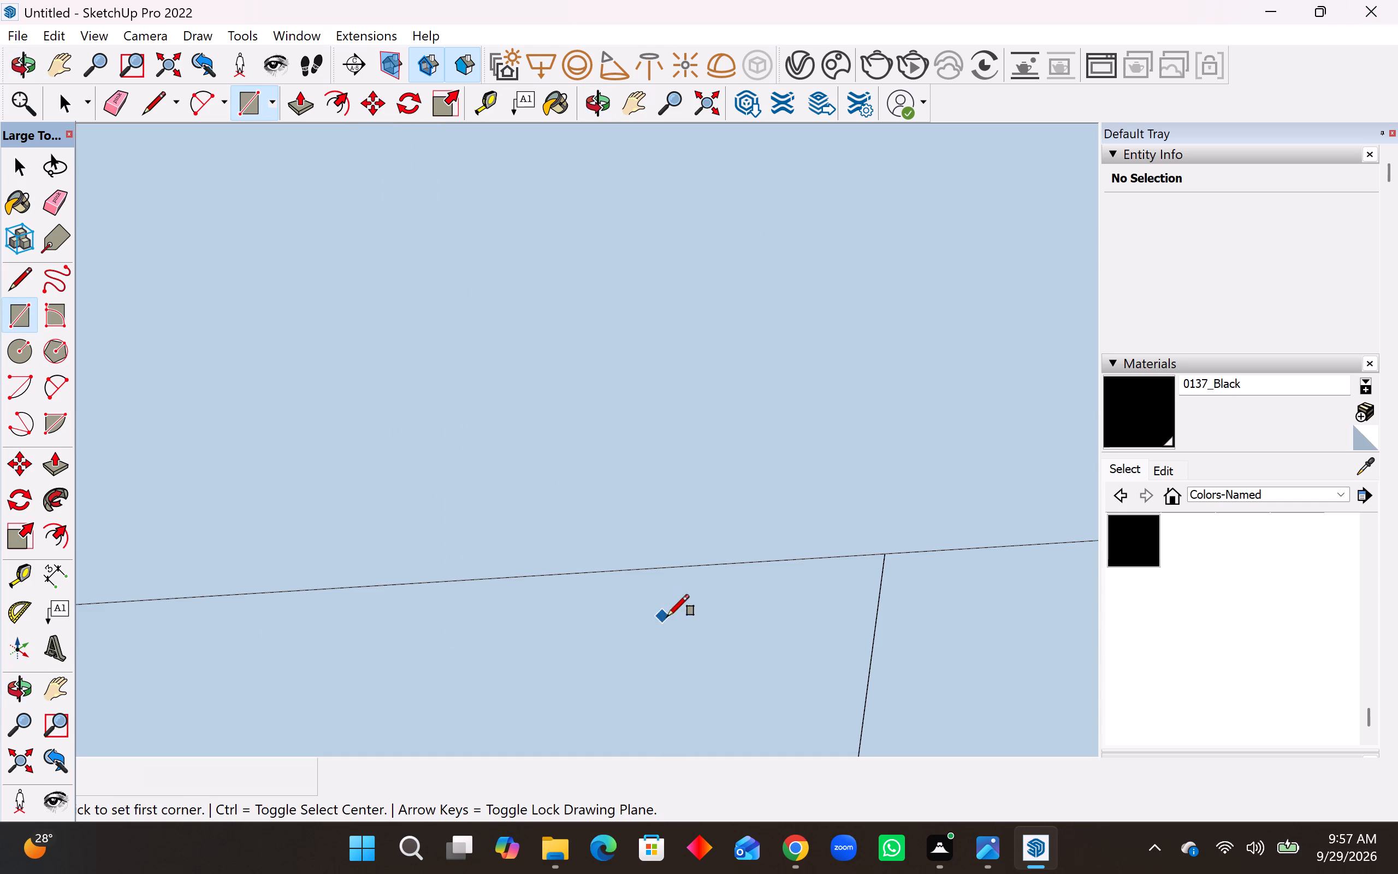
pyautogui.scroll(-20, 674, 609)
pyautogui.scroll(-11, 674, 609)
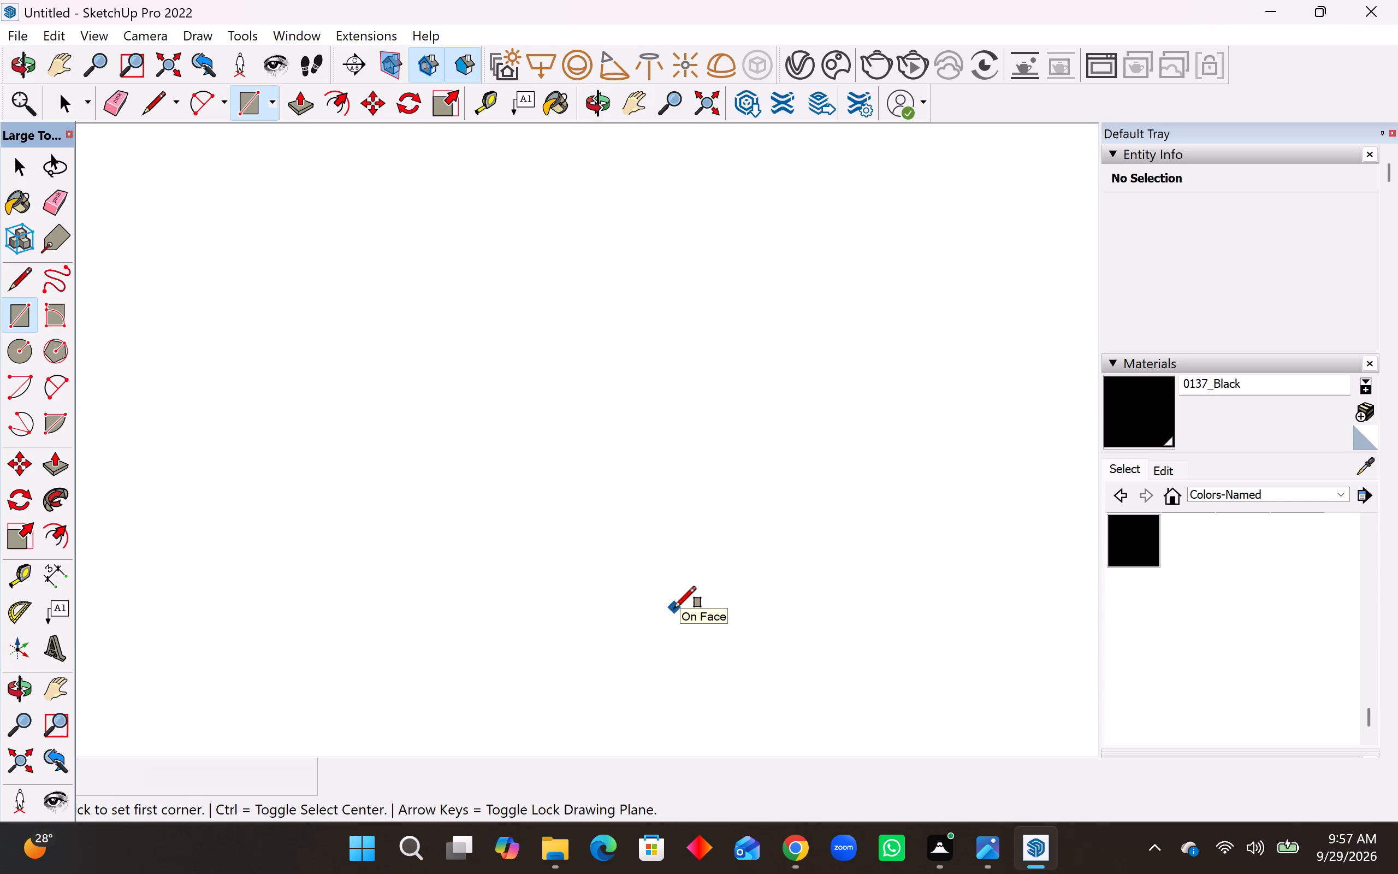
pyautogui.scroll(-20, 674, 608)
pyautogui.scroll(-8, 674, 608)
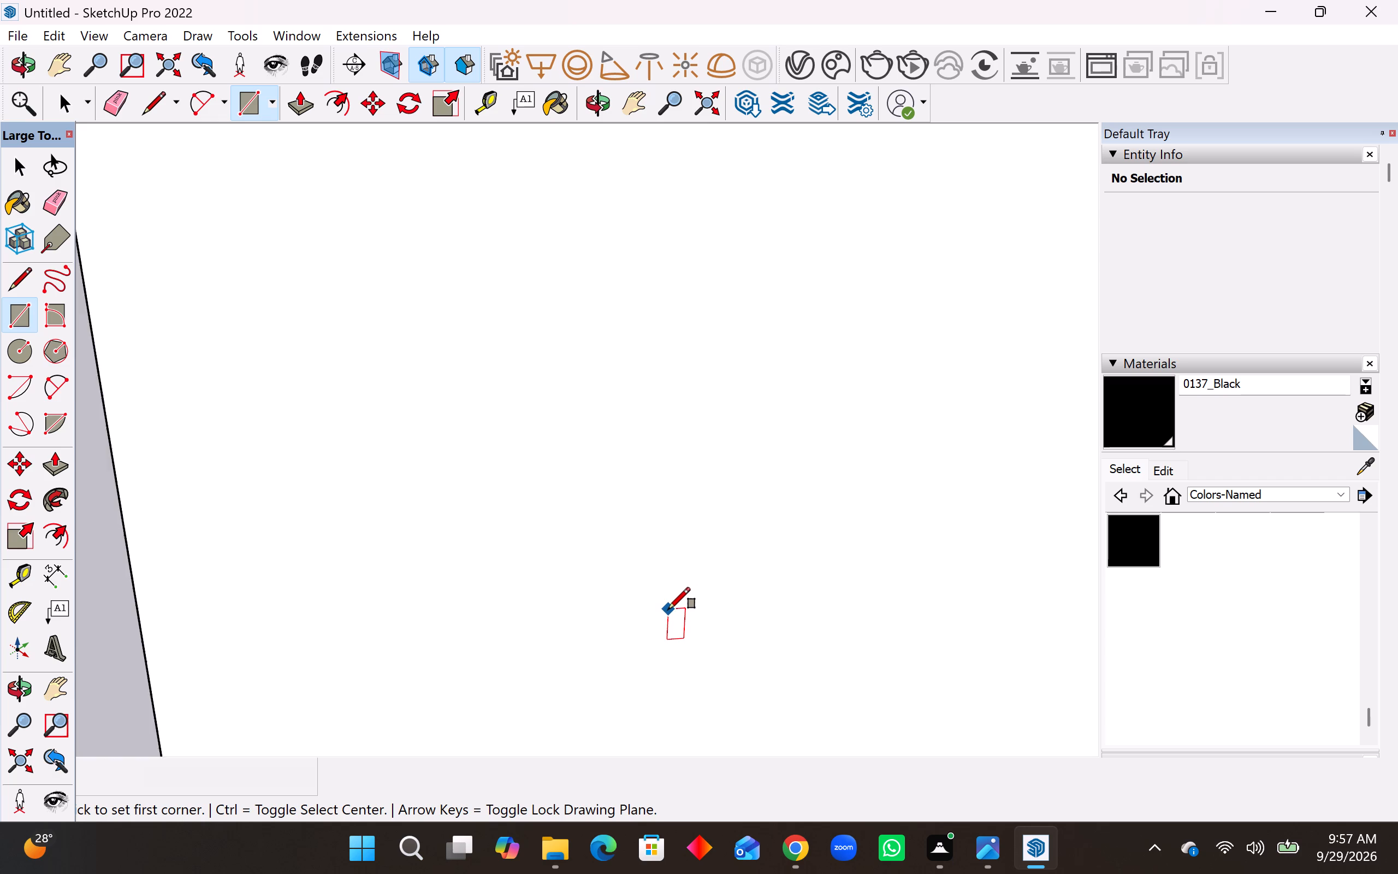
pyautogui.scroll(-20, 668, 609)
pyautogui.scroll(-20, 668, 609)
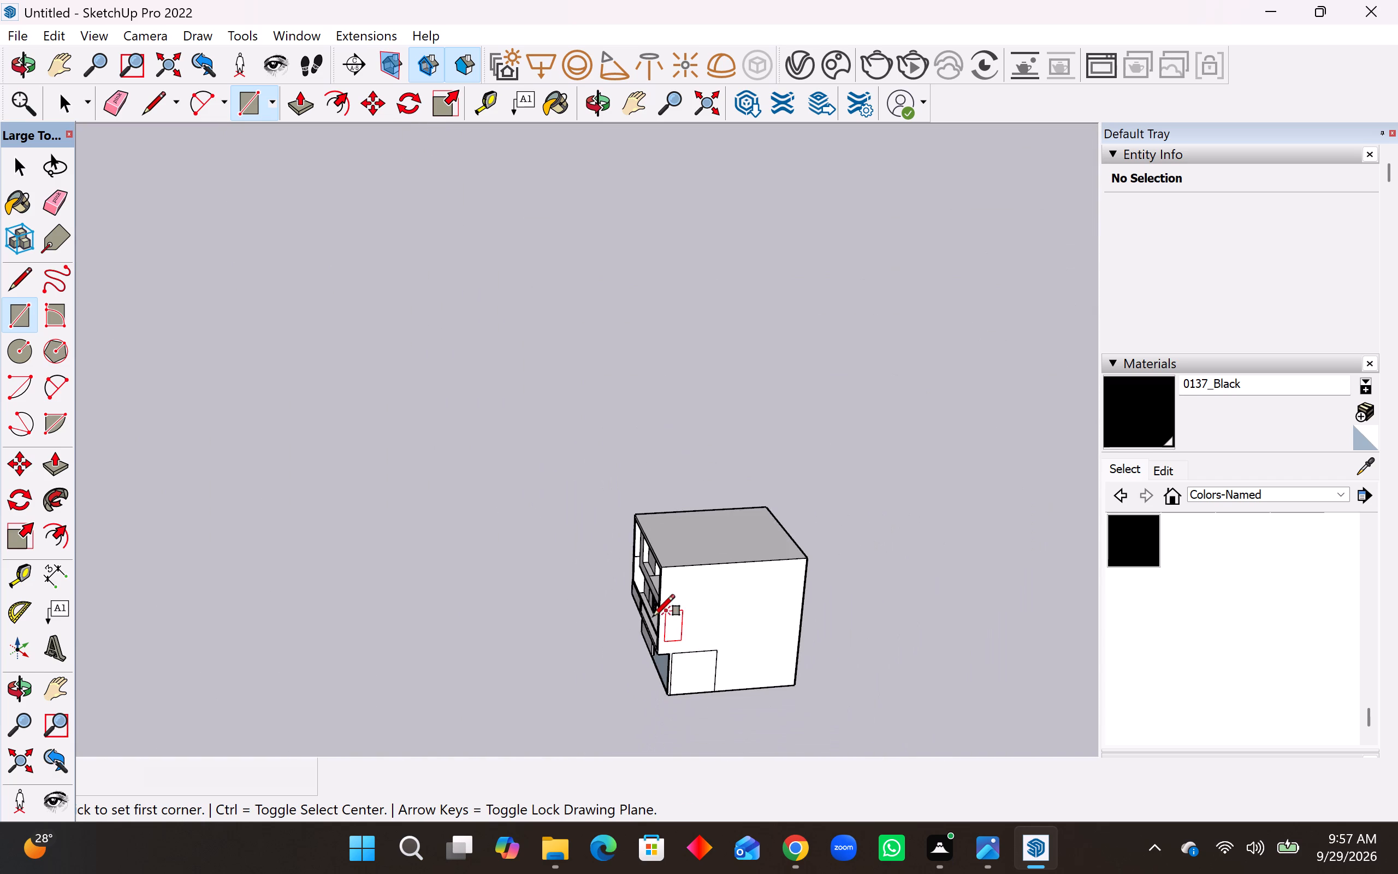
pyautogui.moveTo(653, 616); pyautogui.dragTo(678, 594, button='middle')
pyautogui.moveTo(721, 533); pyautogui.dragTo(747, 455, button='middle')
pyautogui.moveTo(701, 593); pyautogui.dragTo(720, 450, button='middle')
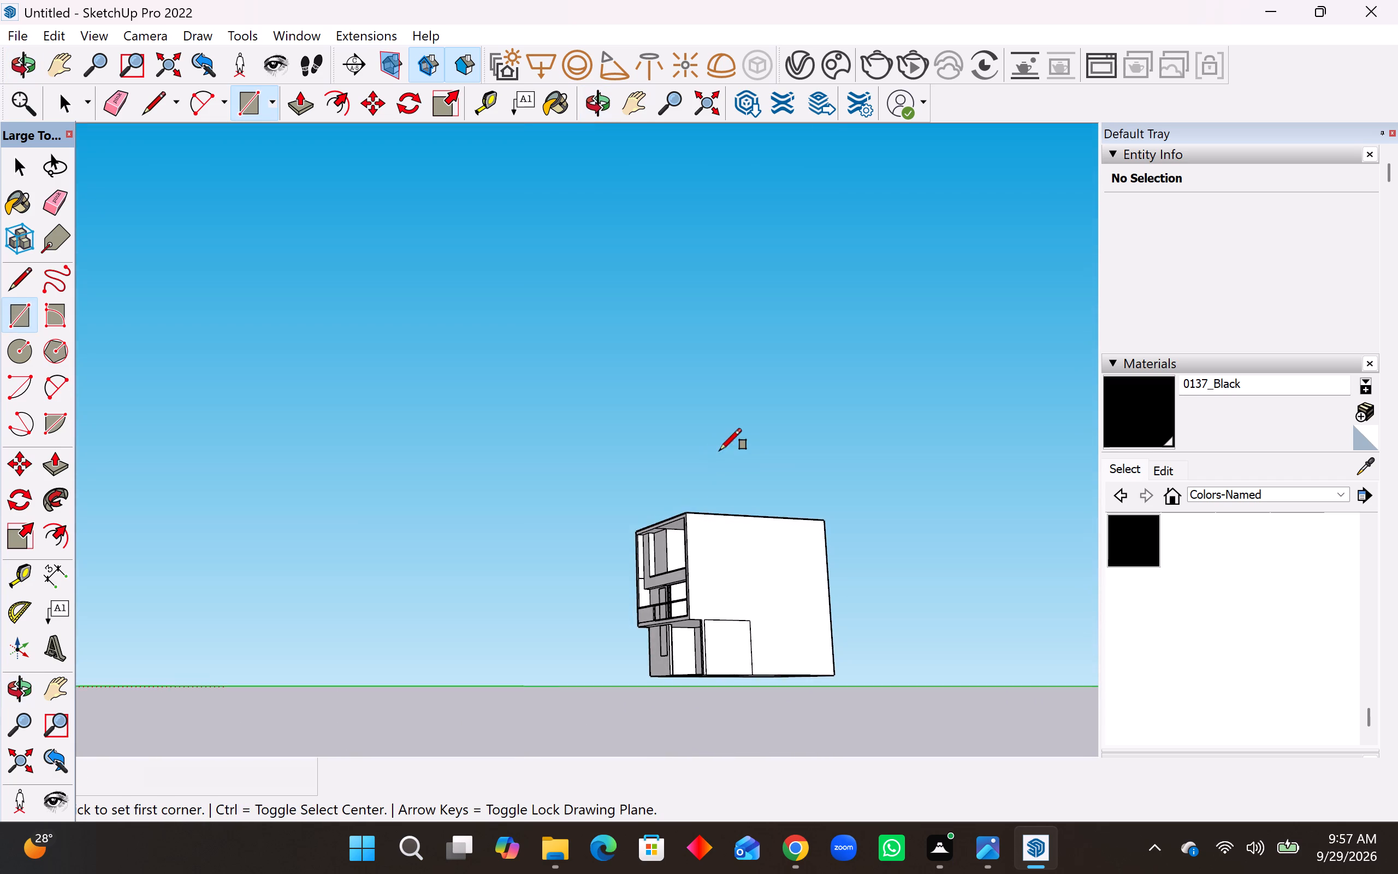
# Draw a rectangle across the vertical gap beside the middle-floor door wall, from its base to the ceiling.
pyautogui.scroll(19, 689, 655)
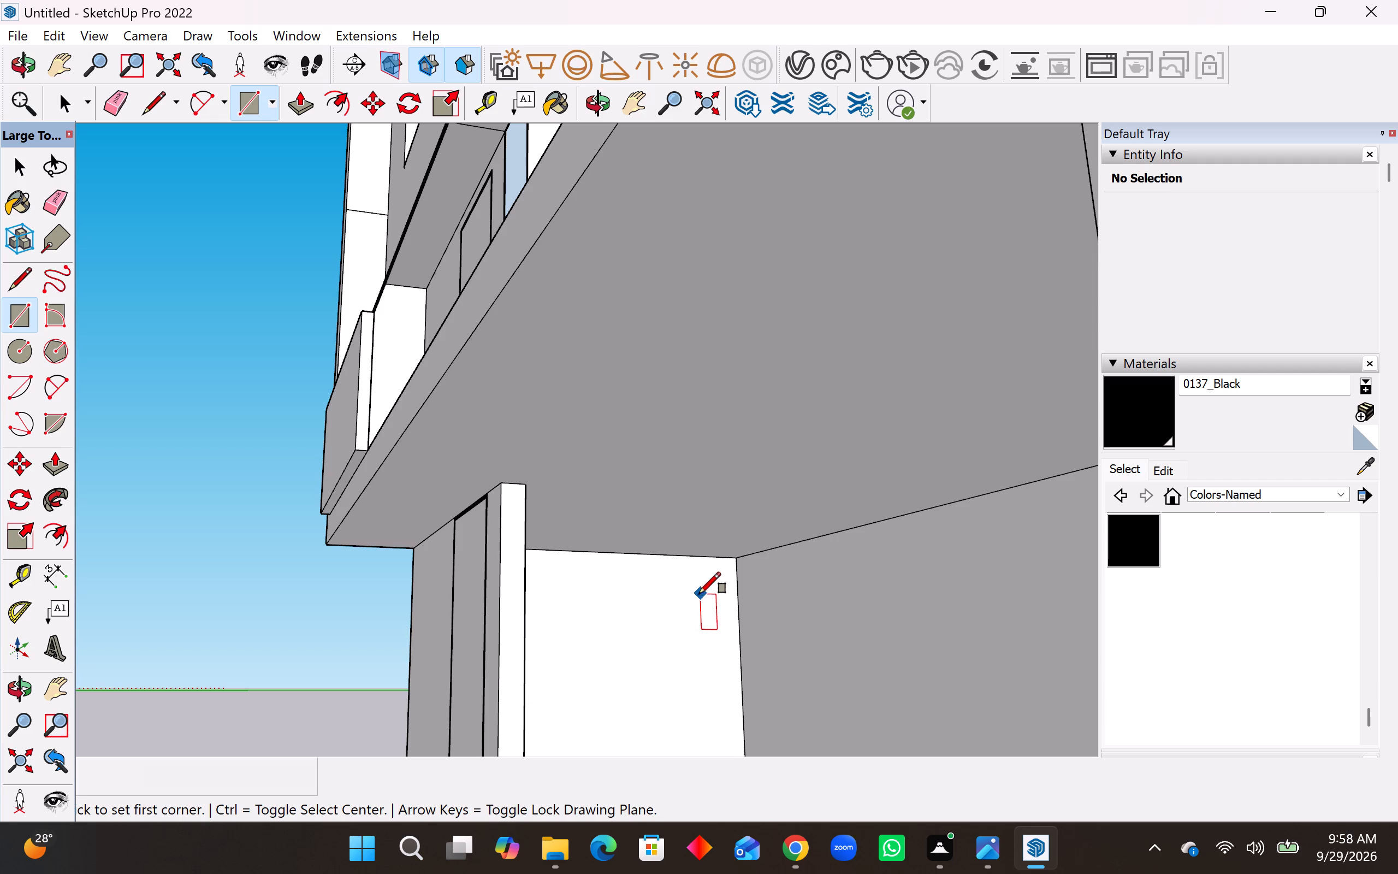
pyautogui.moveTo(697, 563); pyautogui.dragTo(698, 669, button='middle')
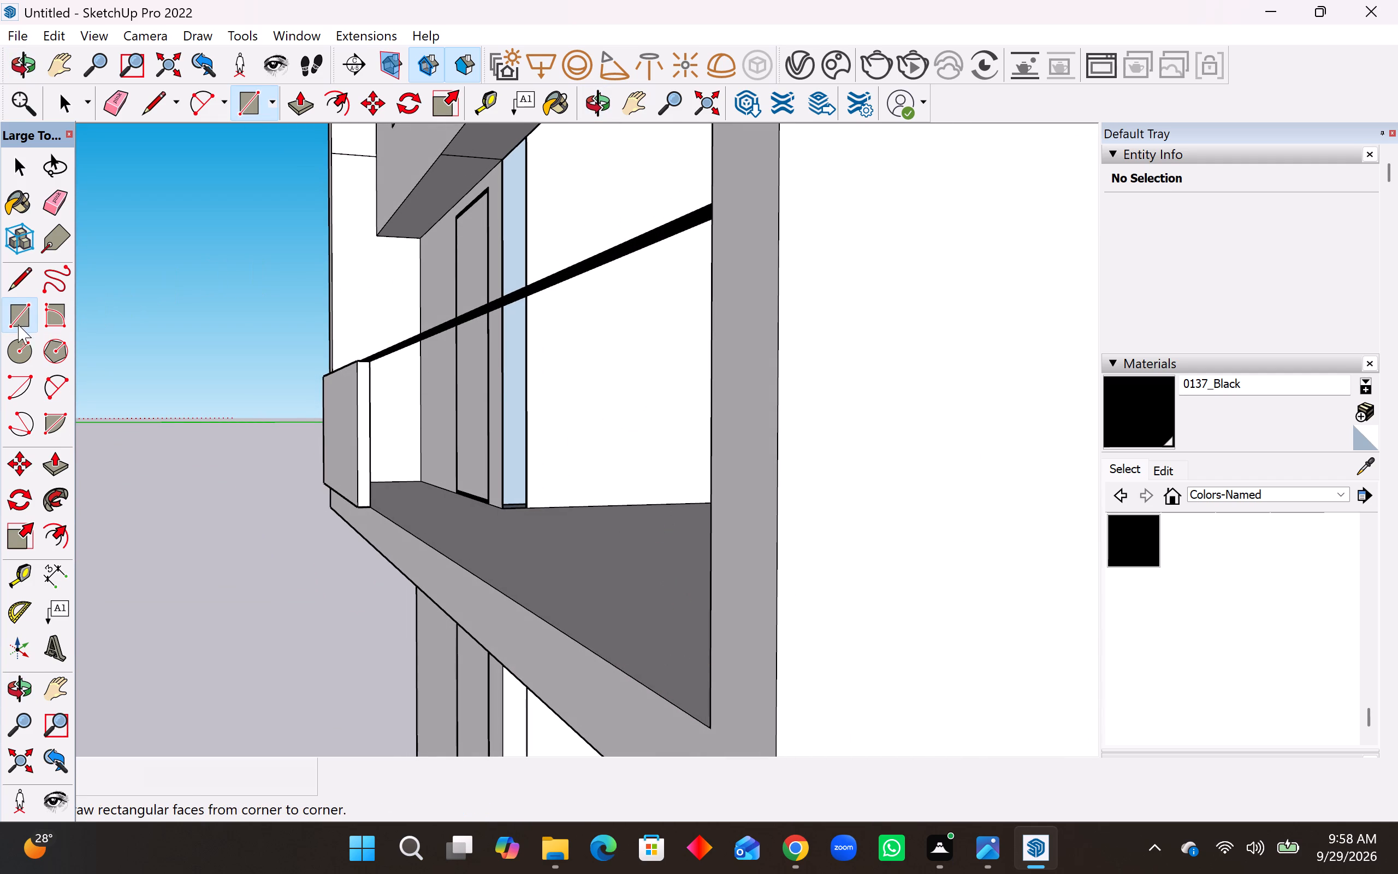
pyautogui.click(16, 320)
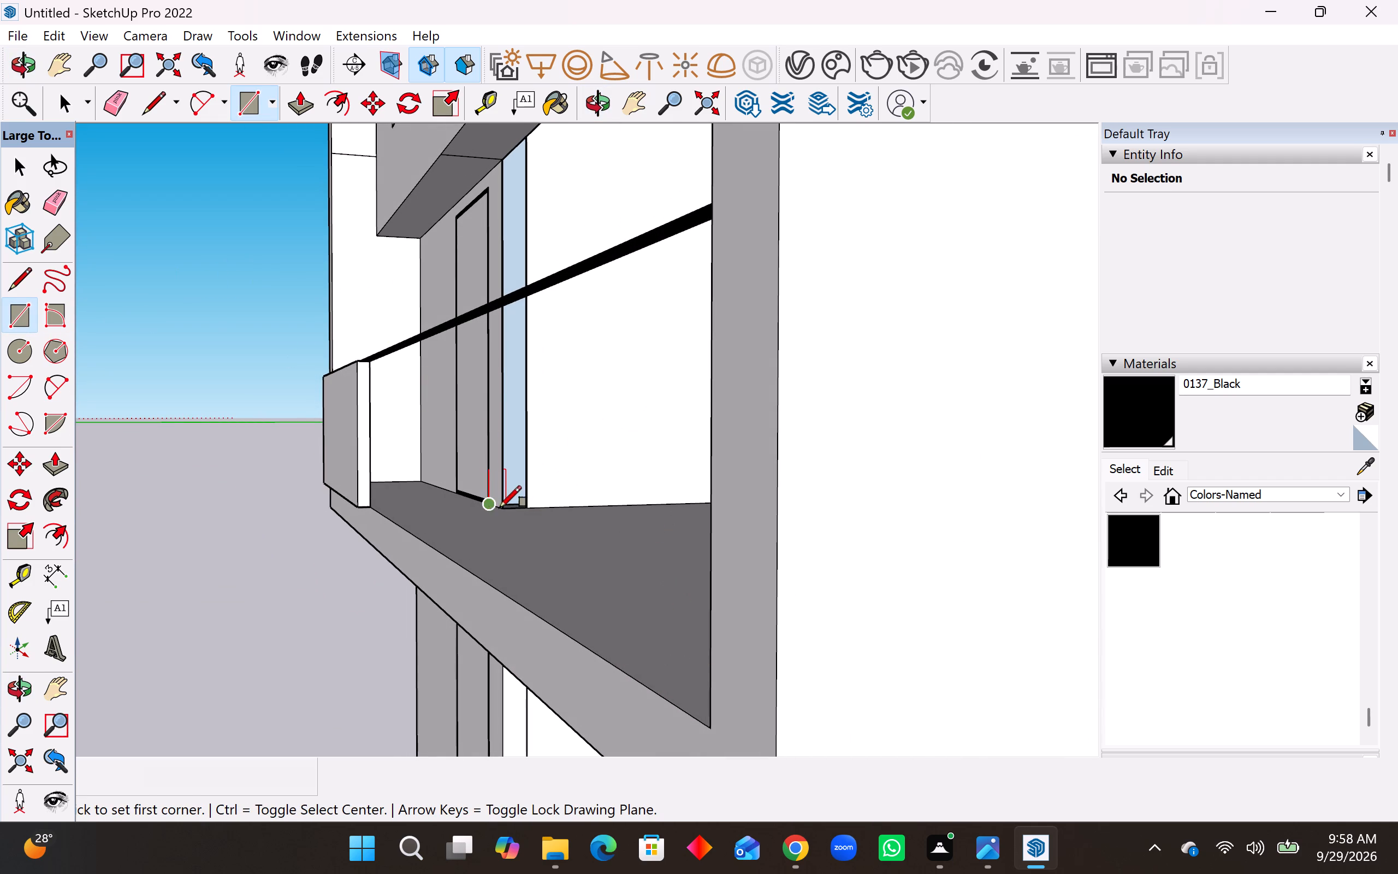
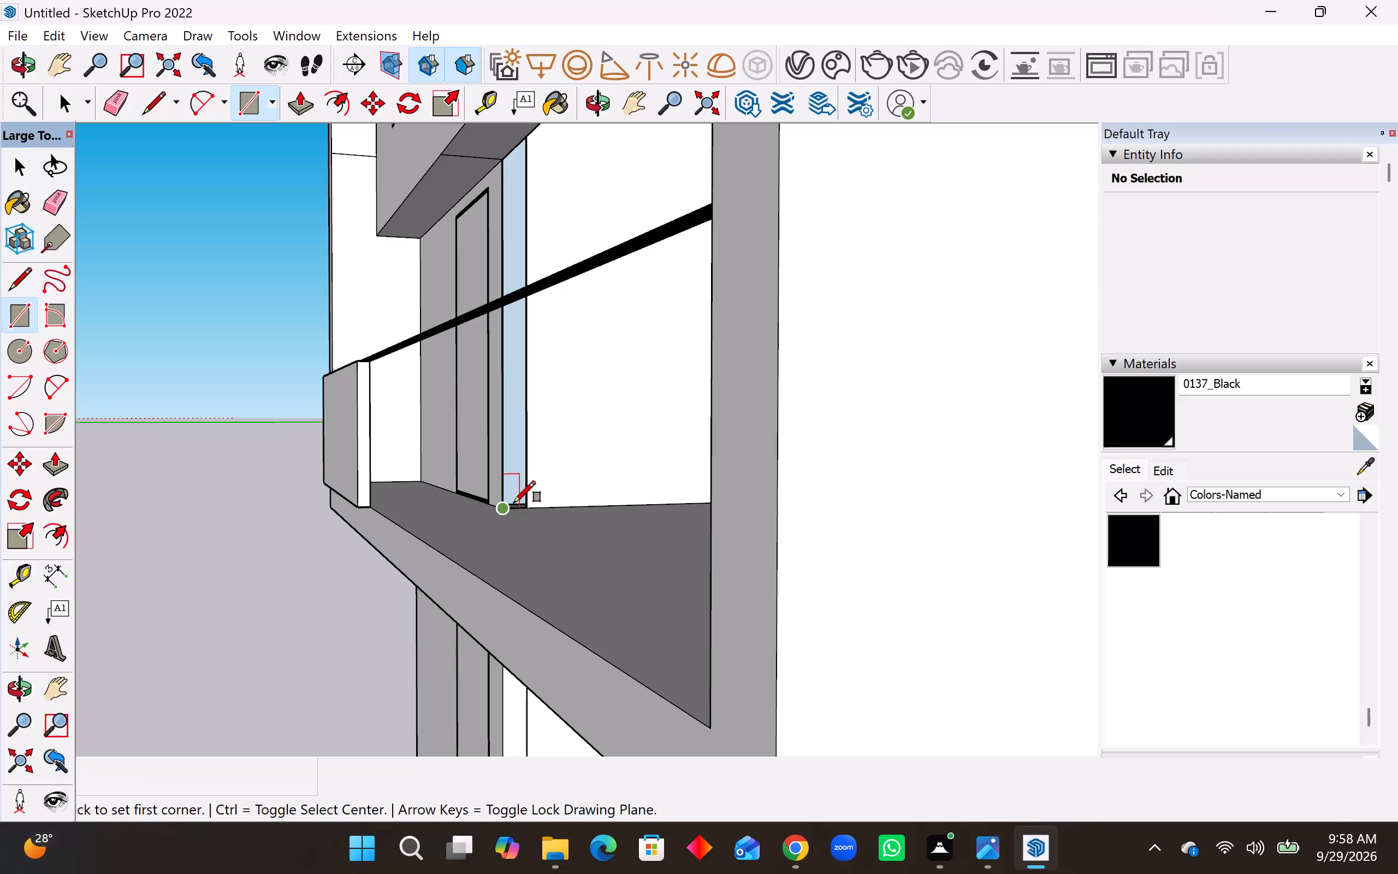
# Draw a rectangle about 14' by 1' across the narrow gap beside the middle-floor door wall, from floor to door-wall top.
pyautogui.click(508, 506)
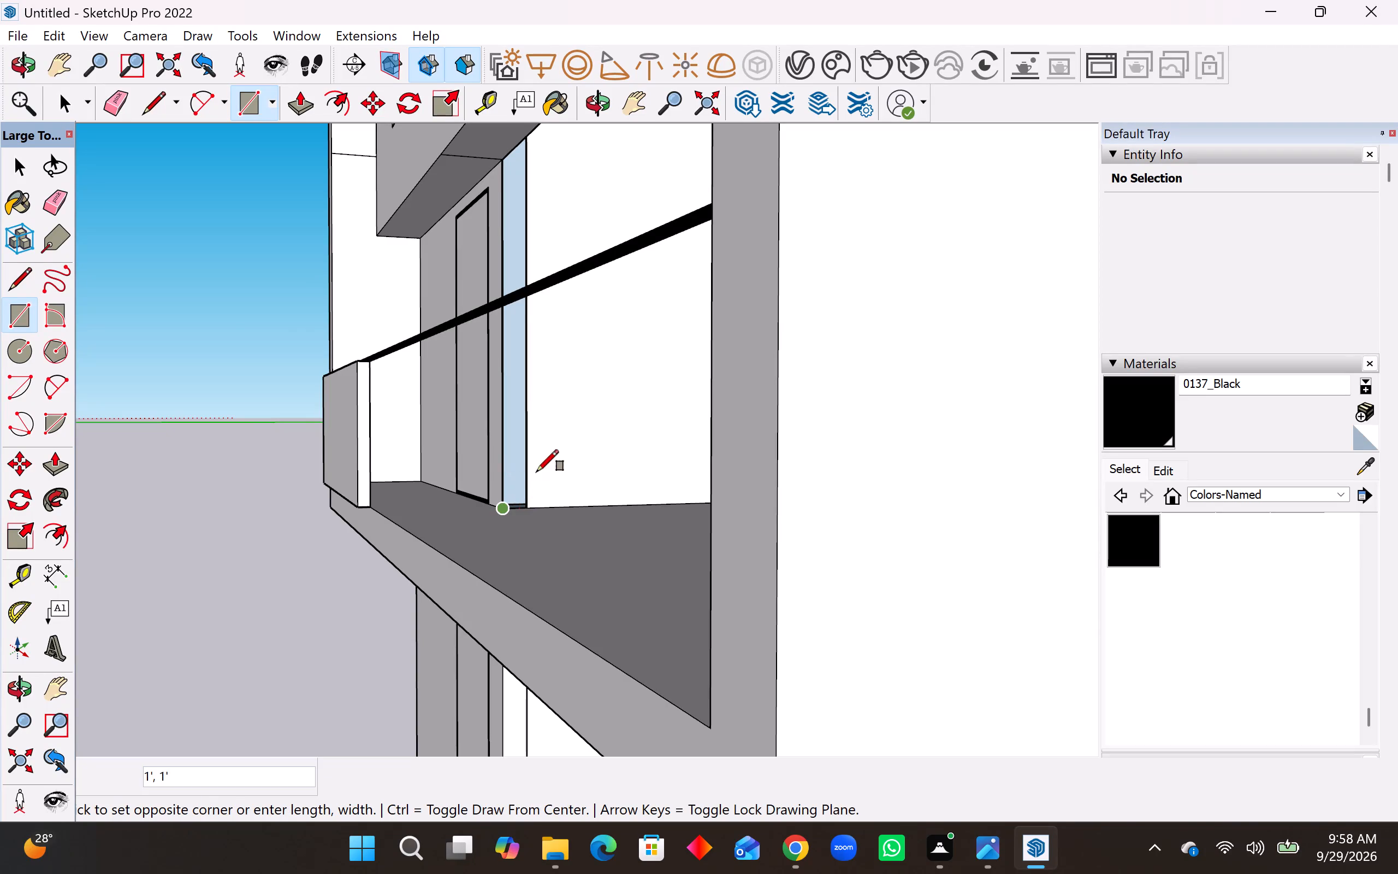
pyautogui.click(523, 158)
# Draw a vertical line about 4' 5 3/4" from the door wall's top corner to the ceiling, closing the gap above the filled strip.
pyautogui.moveTo(558, 245); pyautogui.dragTo(564, 324, button='middle')
pyautogui.scroll(-2, 536, 385)
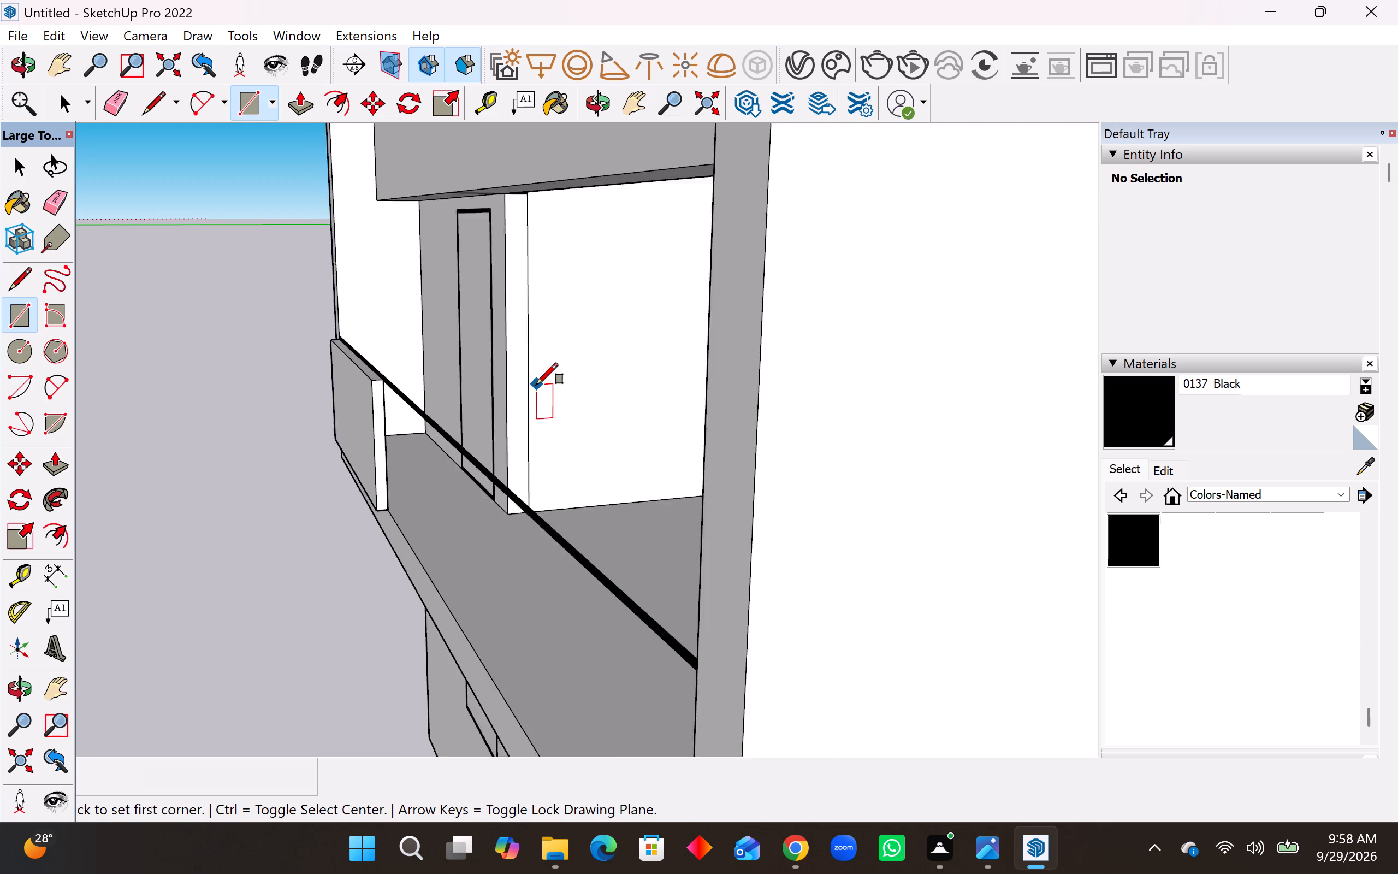
pyautogui.scroll(-7, 536, 385)
pyautogui.moveTo(518, 299); pyautogui.dragTo(583, 245, button='middle')
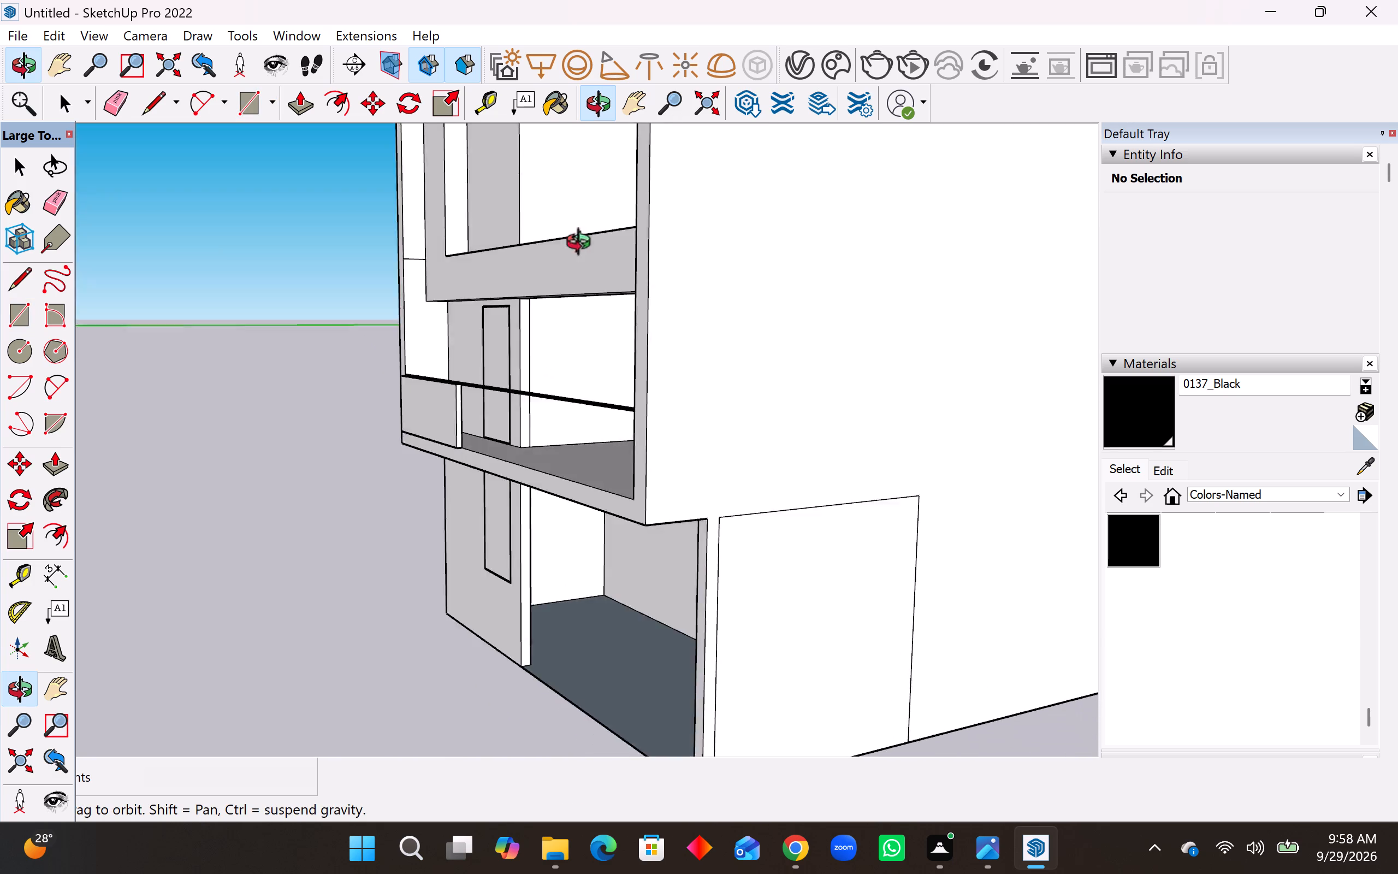
pyautogui.moveTo(583, 245); pyautogui.dragTo(521, 168, button='middle')
pyautogui.scroll(9, 547, 318)
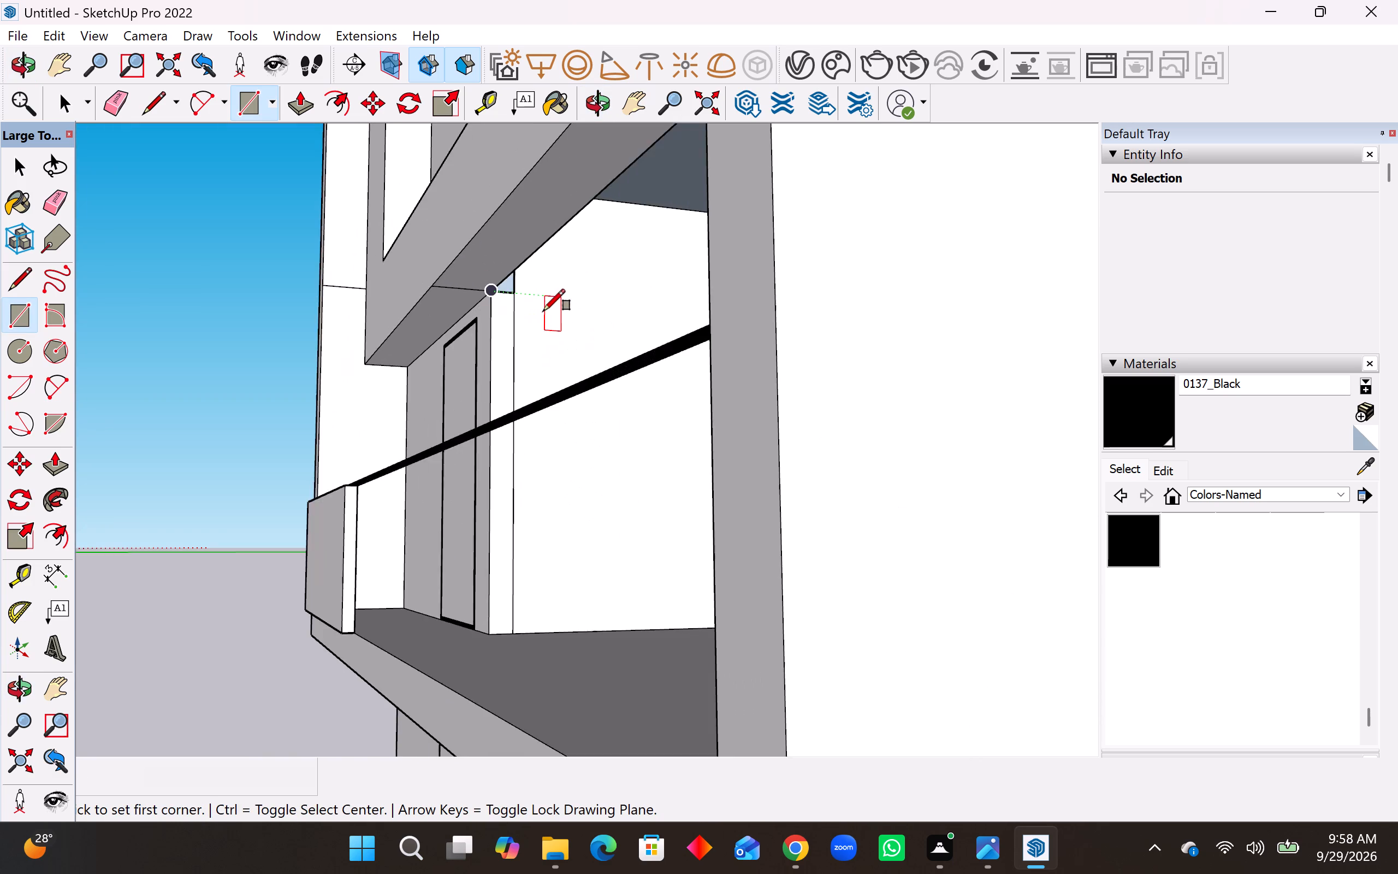
pyautogui.scroll(6, 543, 311)
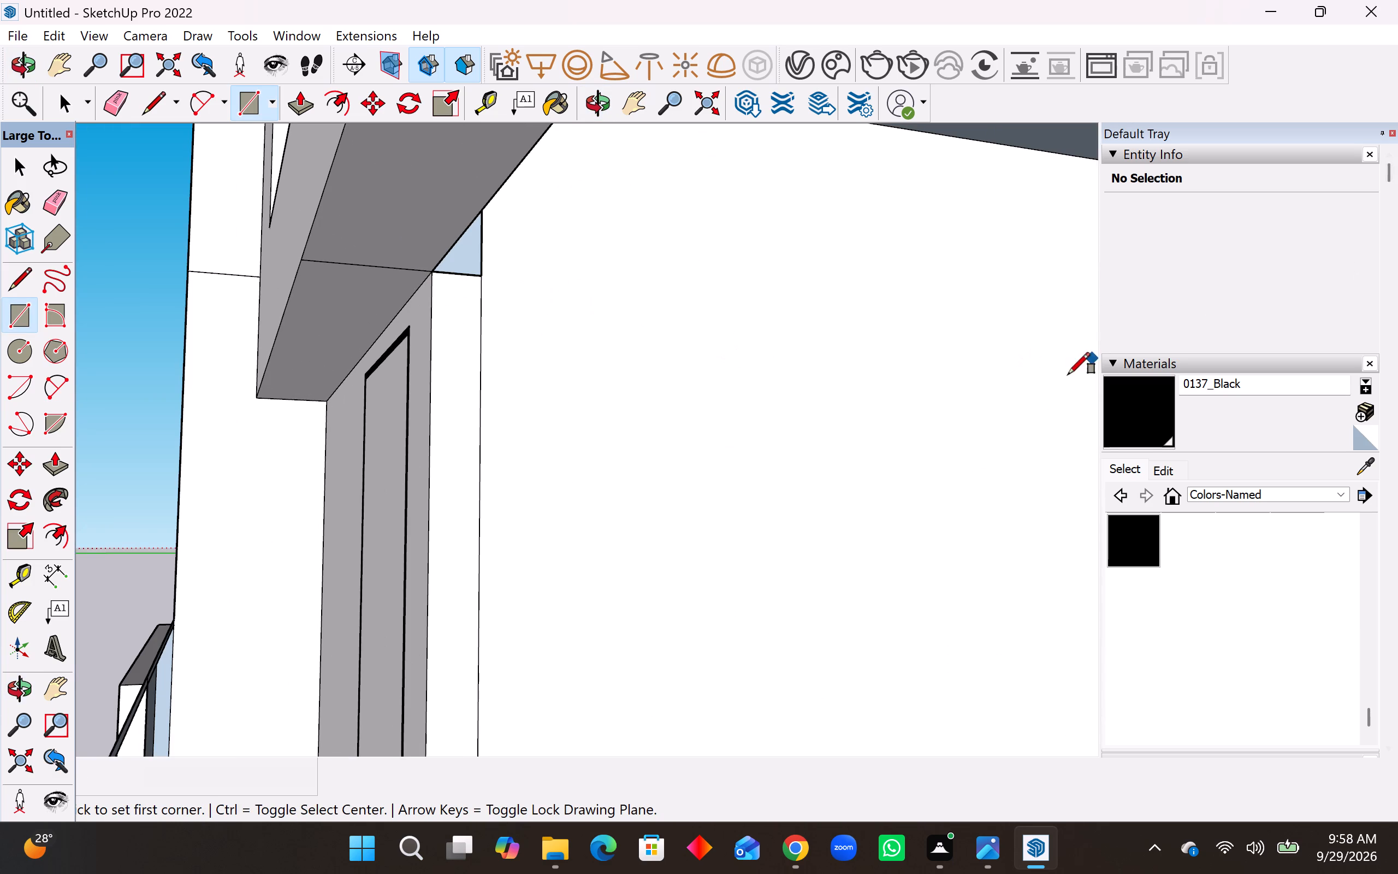
pyautogui.moveTo(863, 384); pyautogui.dragTo(791, 387, button='middle')
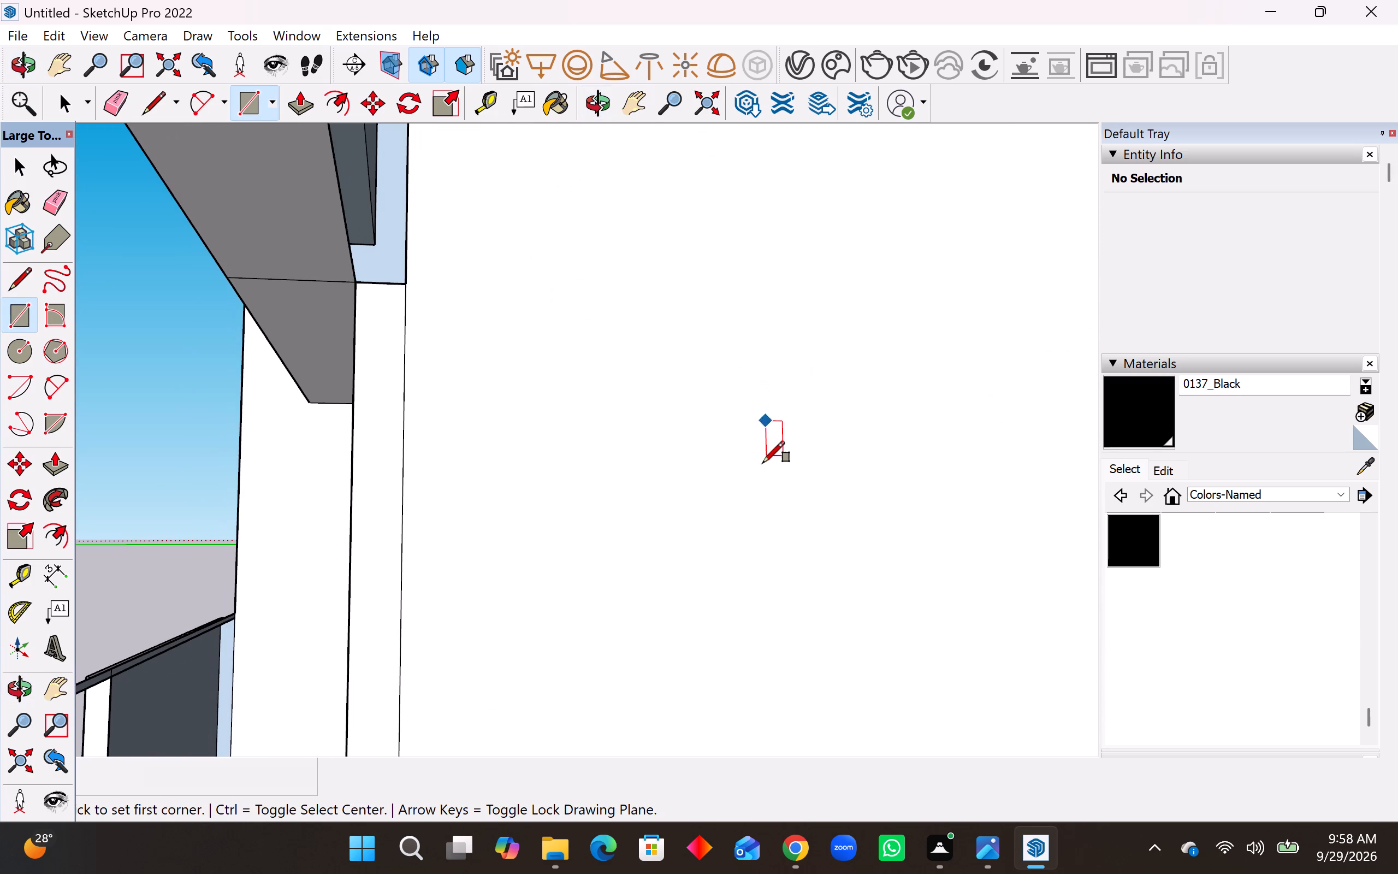
pyautogui.scroll(-2, 755, 488)
pyautogui.moveTo(716, 438); pyautogui.dragTo(678, 442, button='middle')
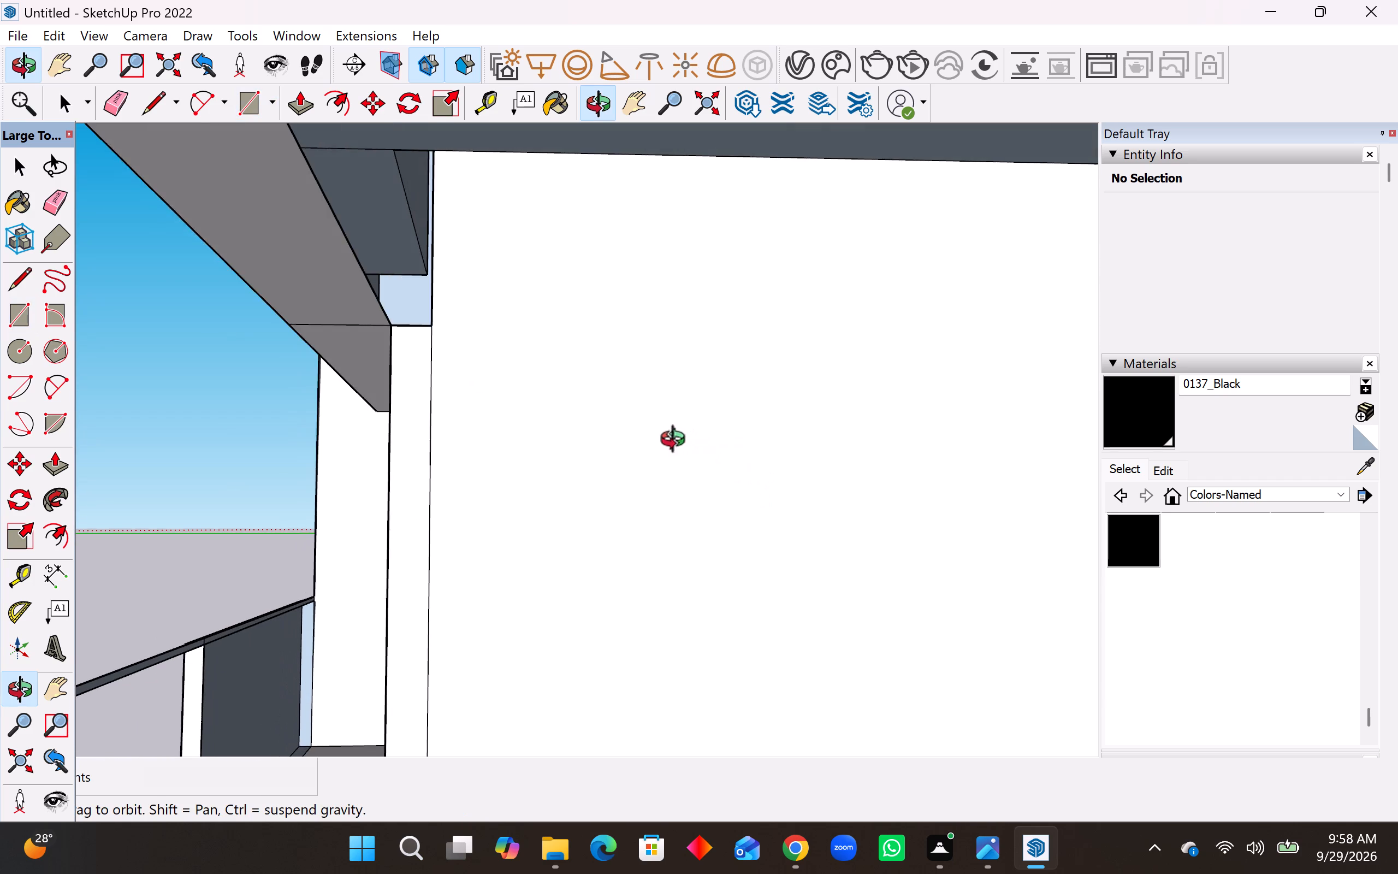
pyautogui.moveTo(678, 442); pyautogui.dragTo(679, 492, button='middle')
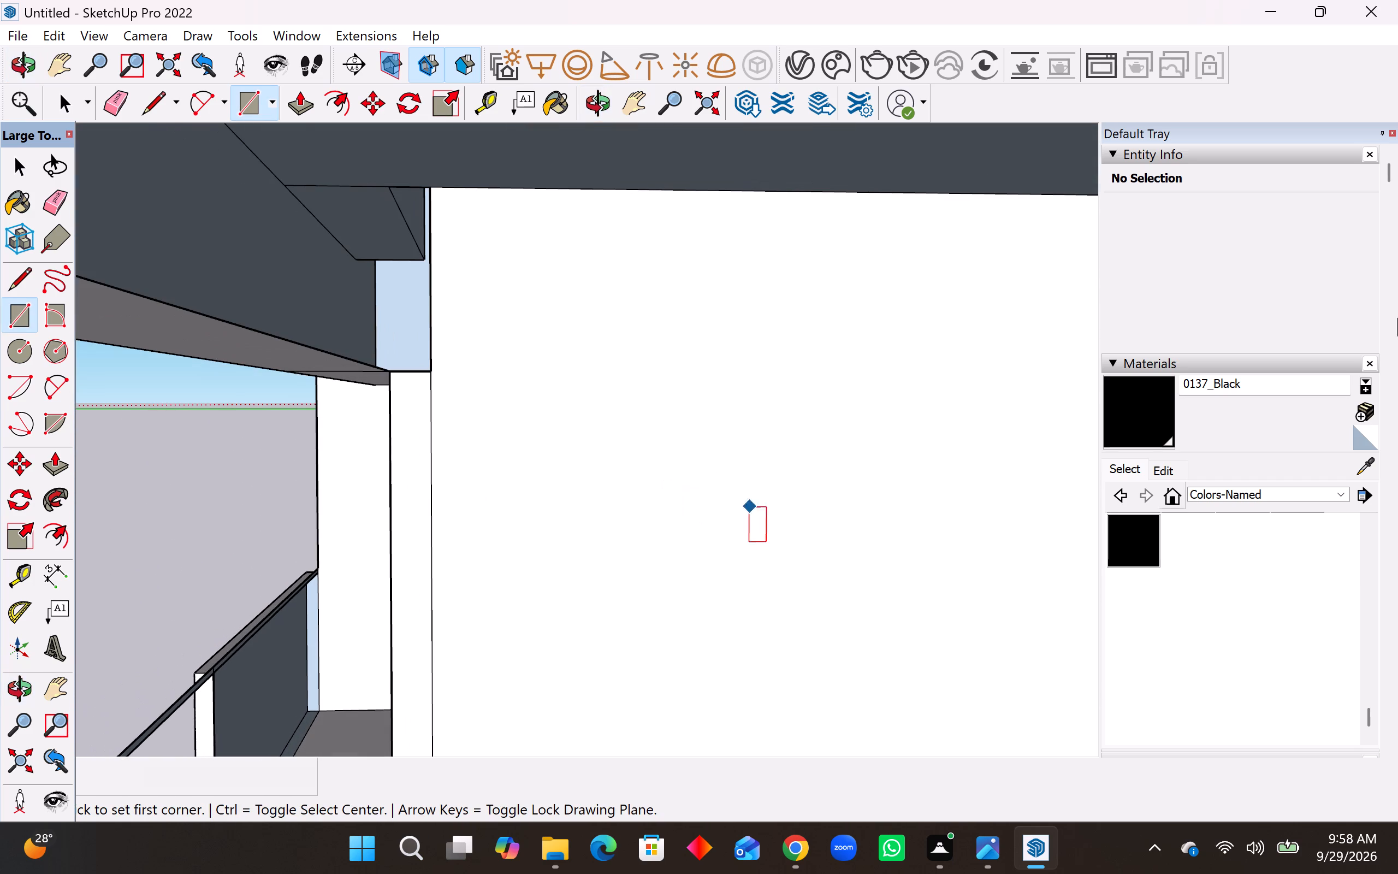
pyautogui.click(30, 276)
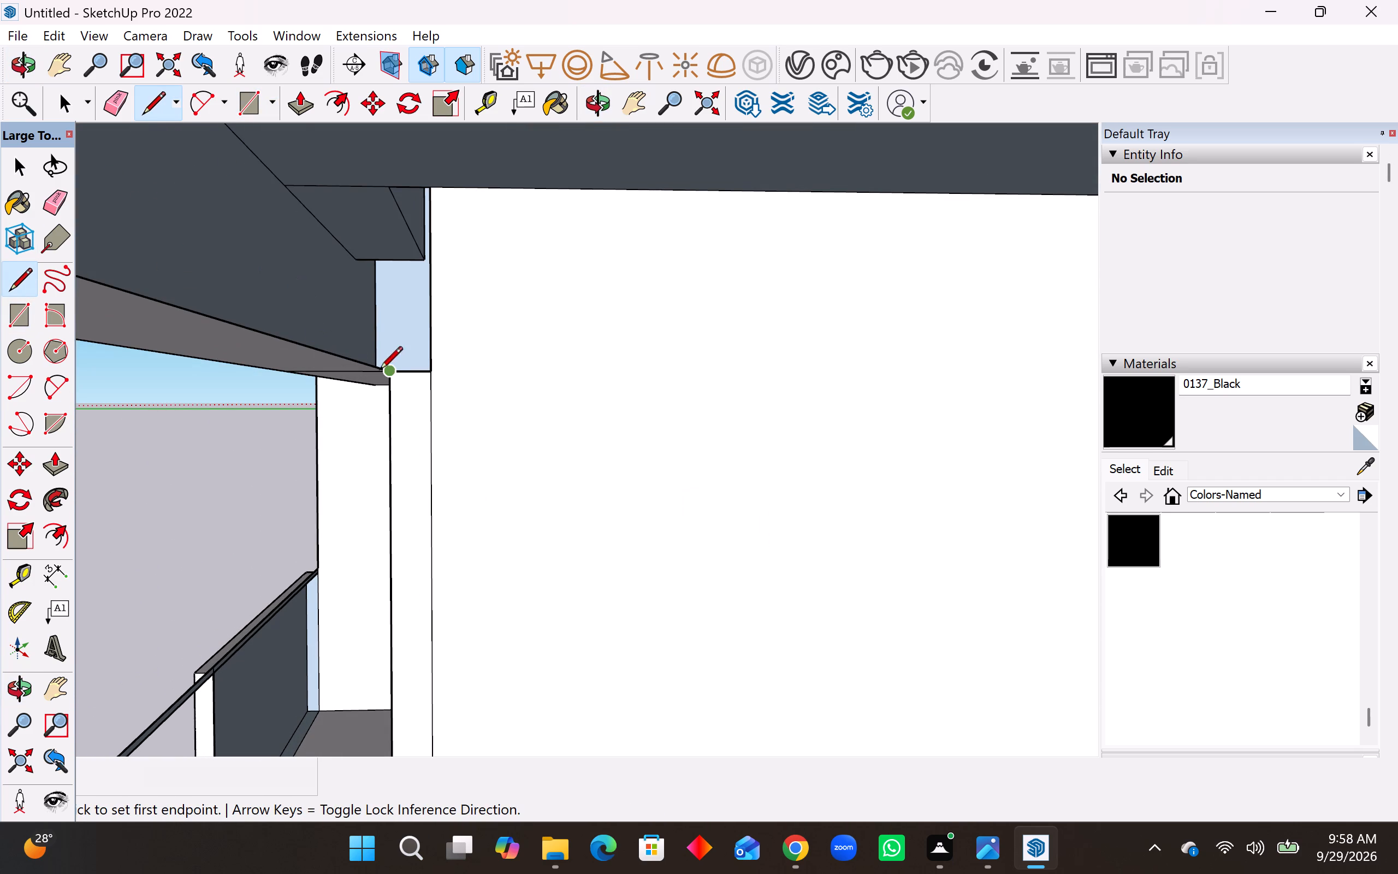
pyautogui.click(392, 370)
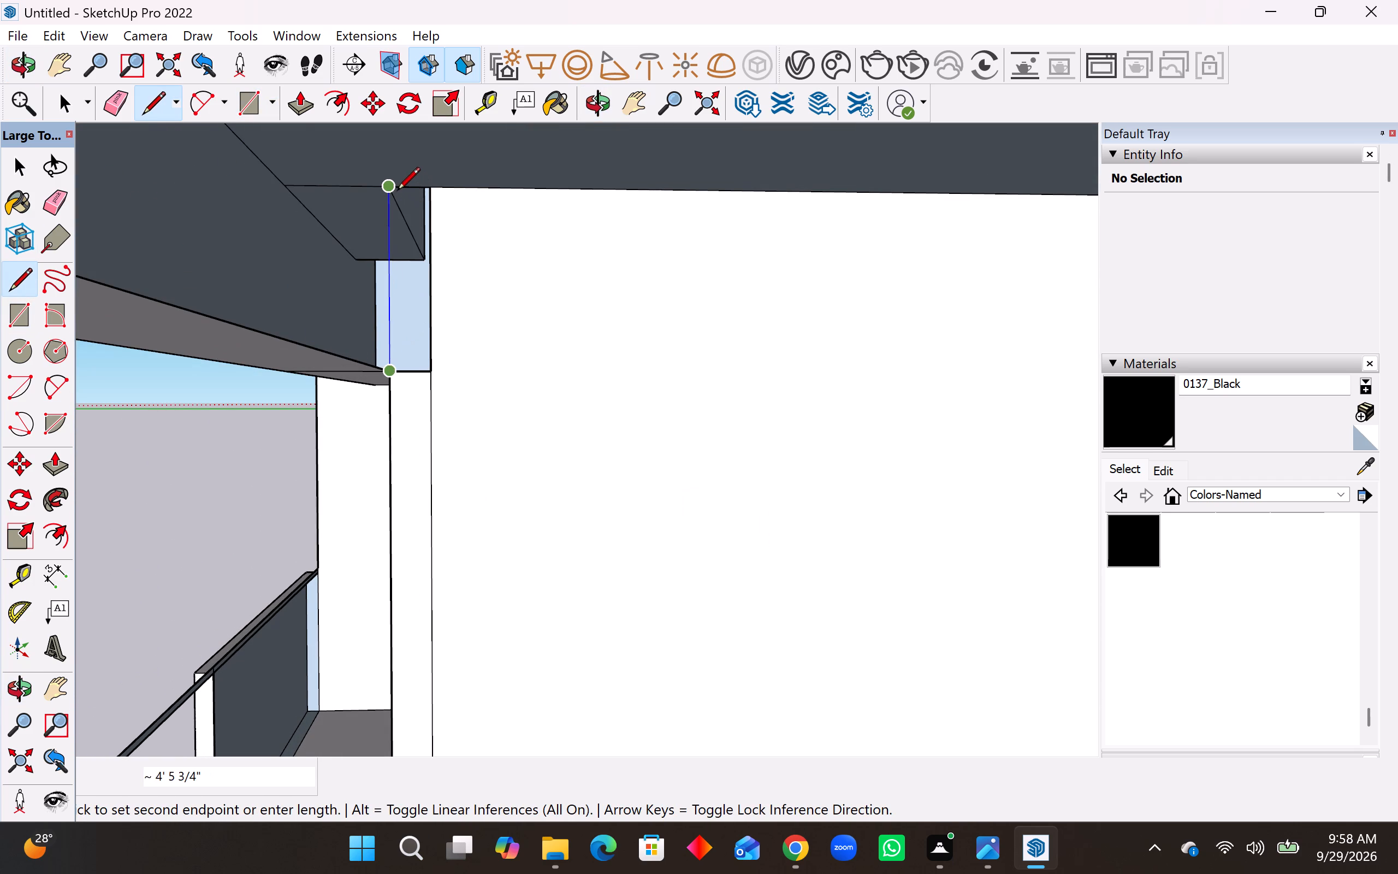
pyautogui.click(397, 192)
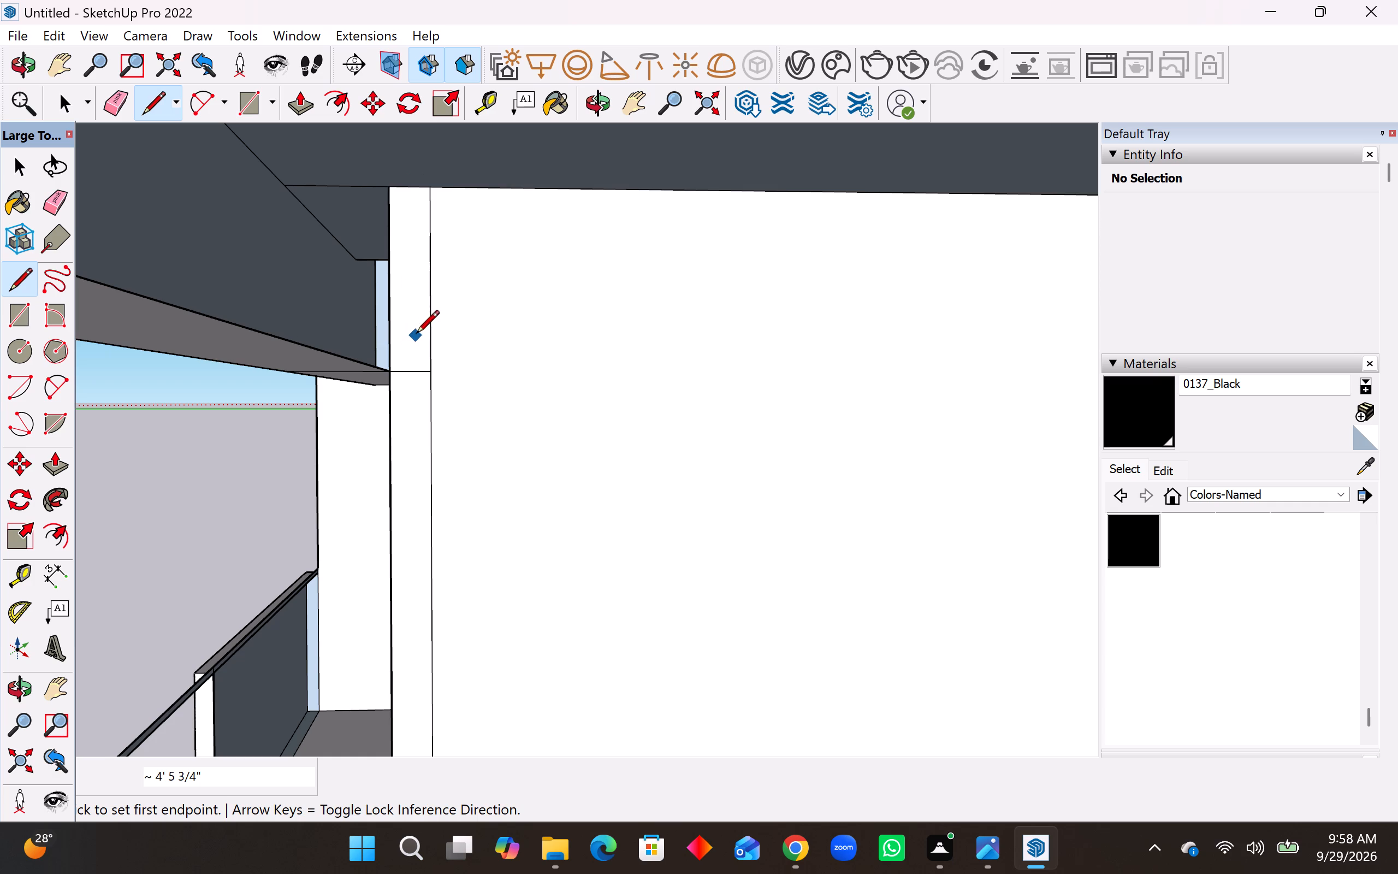
# Draw a vertical line between the far upper and lower corners of the opening above the door wall, closing its side.
pyautogui.moveTo(416, 335); pyautogui.dragTo(454, 357, button='middle')
pyautogui.click(417, 259)
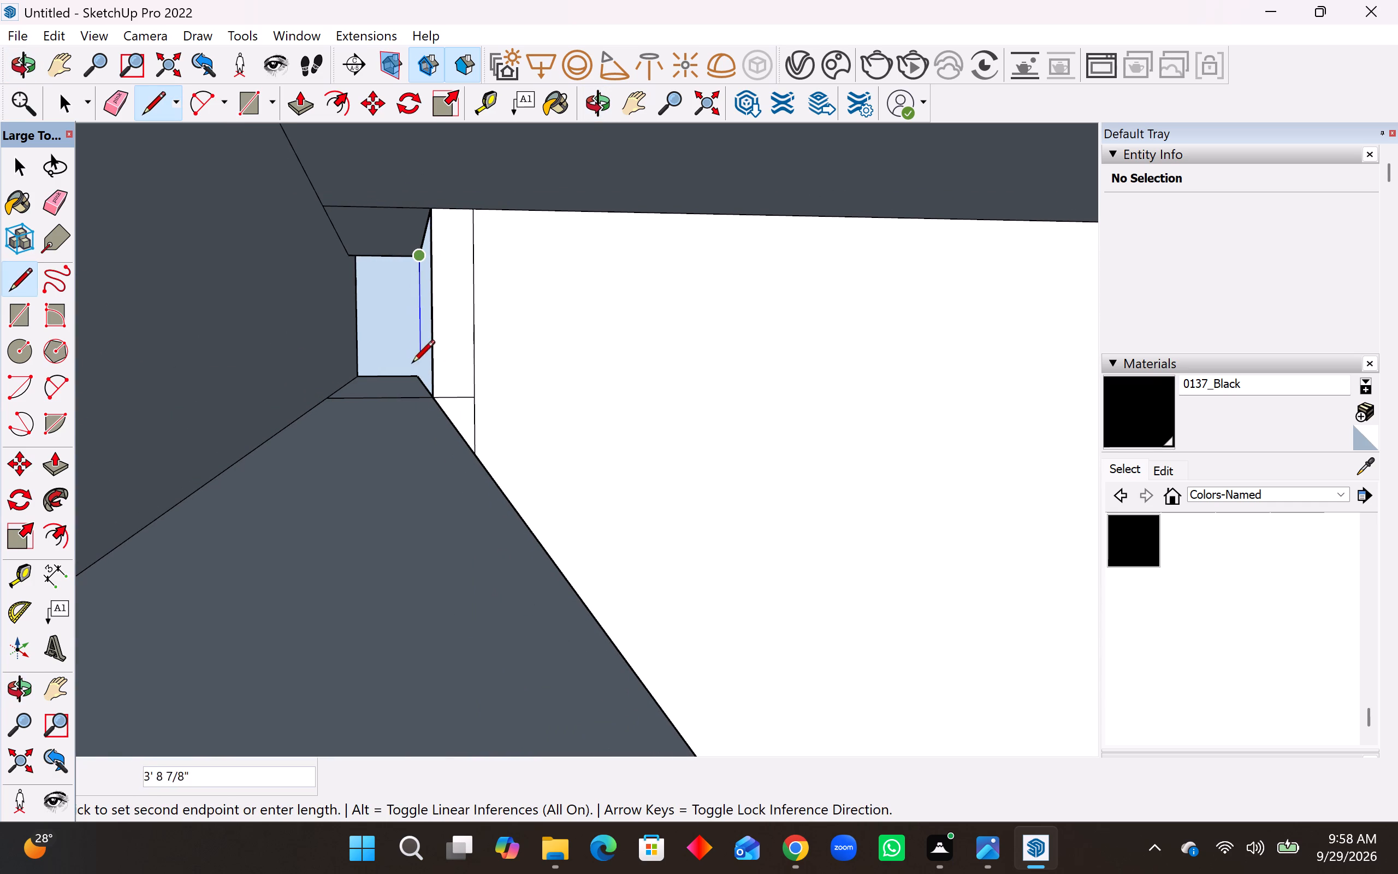
pyautogui.click(415, 374)
# Examine the closed faces above the middle-floor door wall from inside the recess and from outside the house.
pyautogui.moveTo(441, 396); pyautogui.dragTo(437, 412, button='middle')
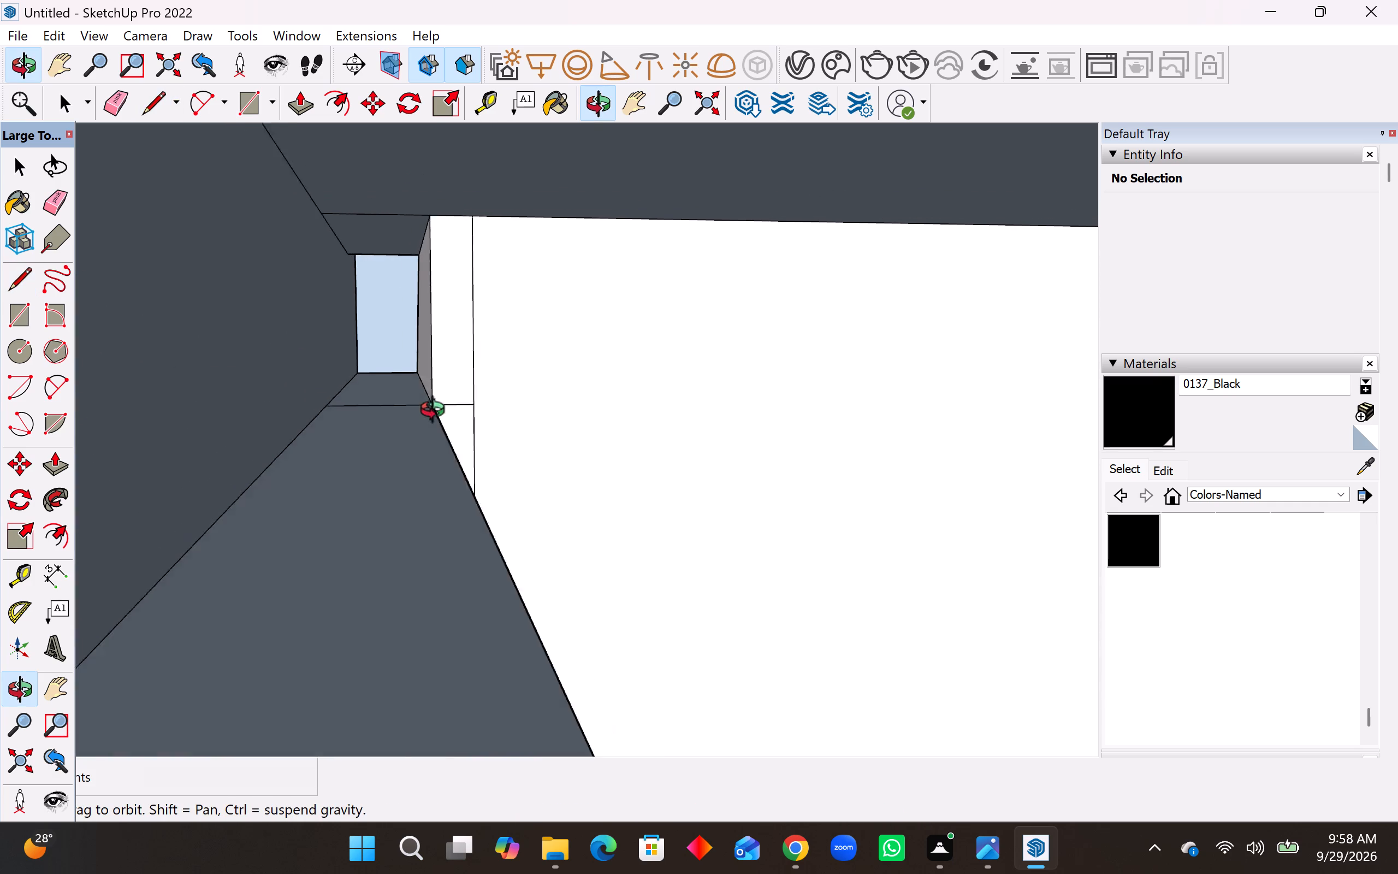
pyautogui.moveTo(437, 412); pyautogui.dragTo(470, 392, button='middle')
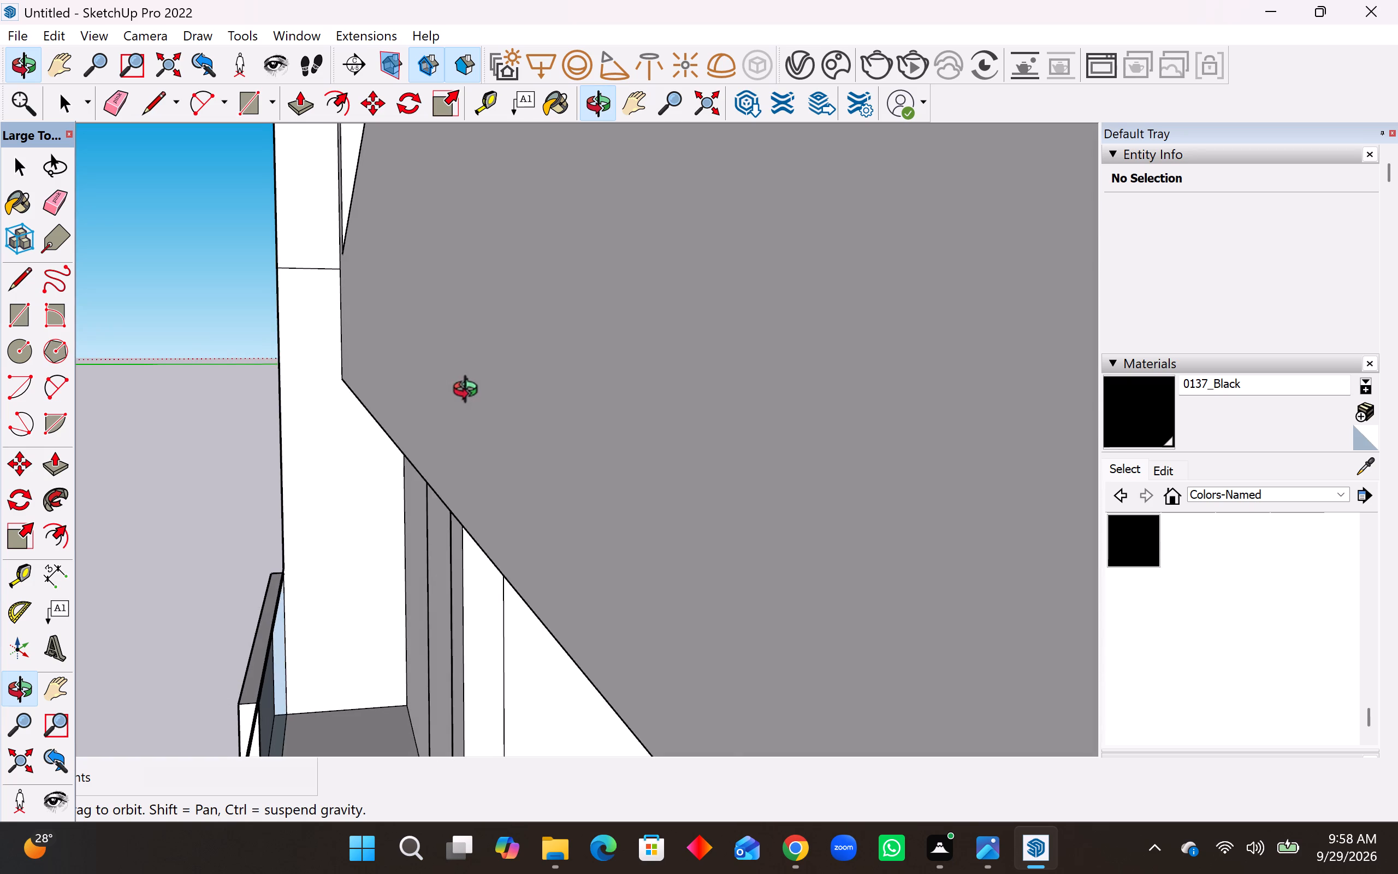
pyautogui.moveTo(470, 392); pyautogui.dragTo(549, 397, button='middle')
pyautogui.scroll(-10, 402, 400)
pyautogui.moveTo(506, 364); pyautogui.dragTo(540, 408, button='middle')
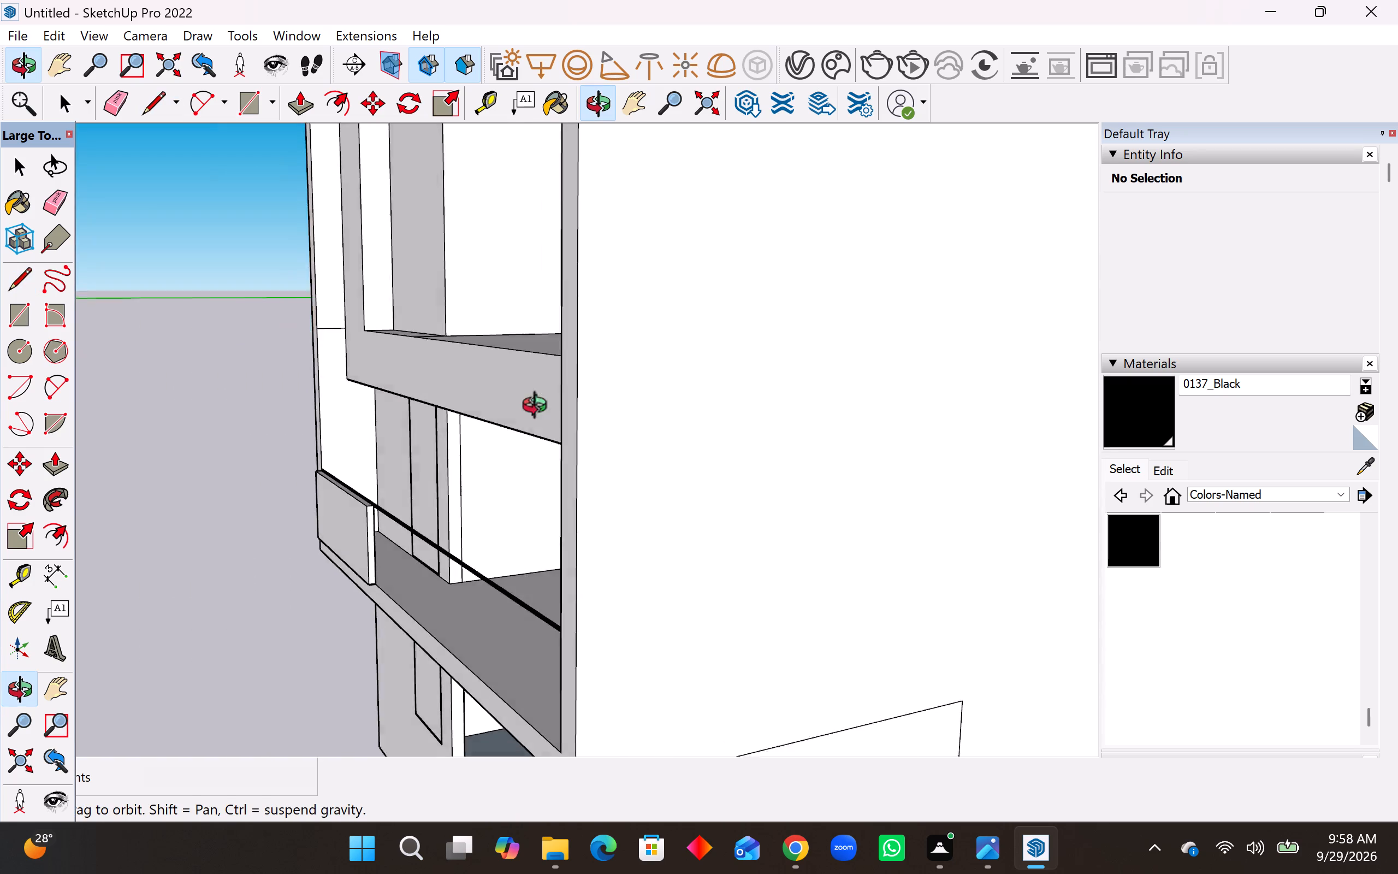
pyautogui.moveTo(540, 408); pyautogui.dragTo(596, 218, button='middle')
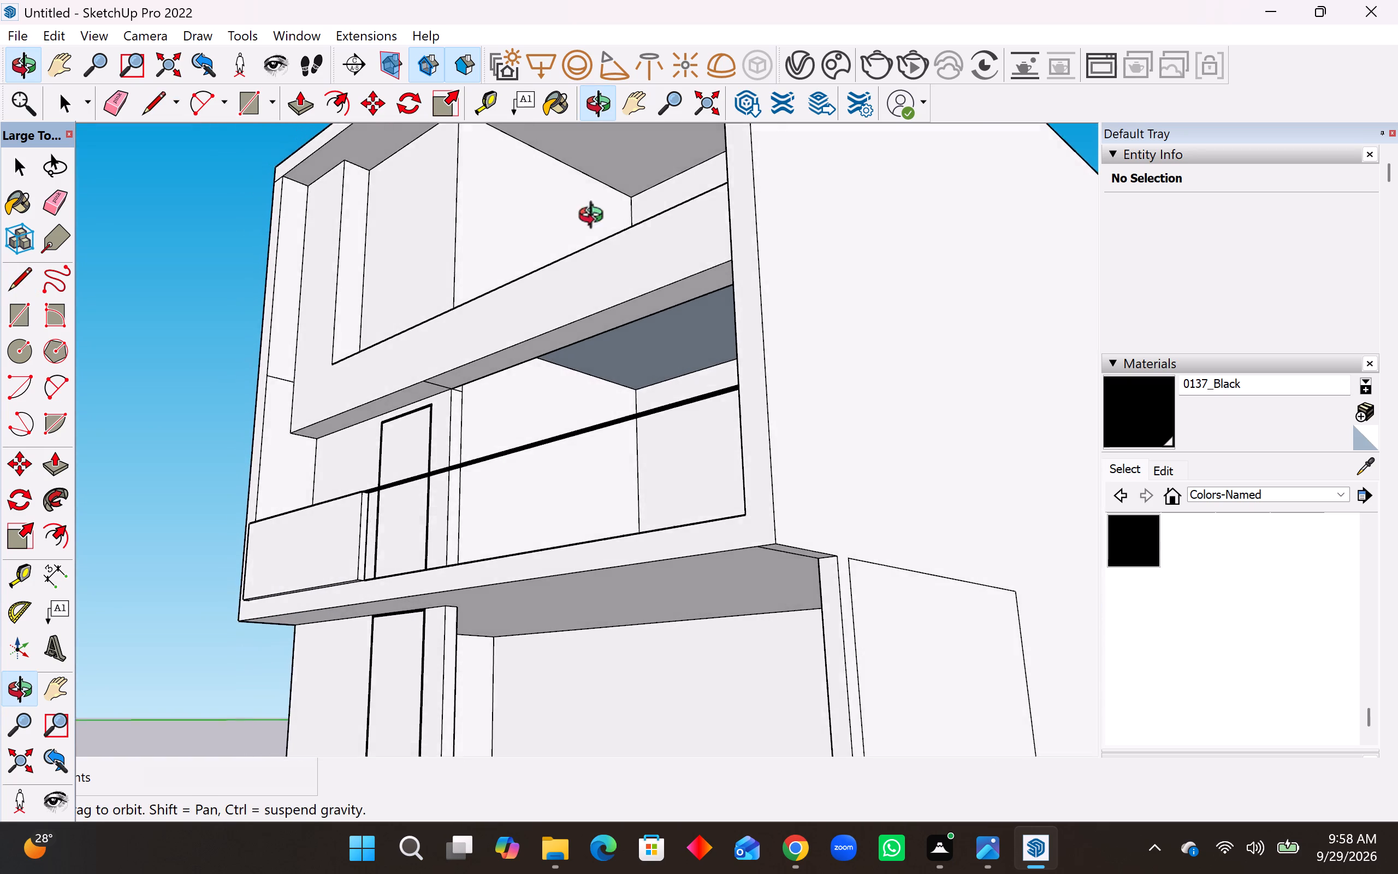
pyautogui.moveTo(596, 218); pyautogui.dragTo(551, 222, button='middle')
pyautogui.scroll(9, 546, 332)
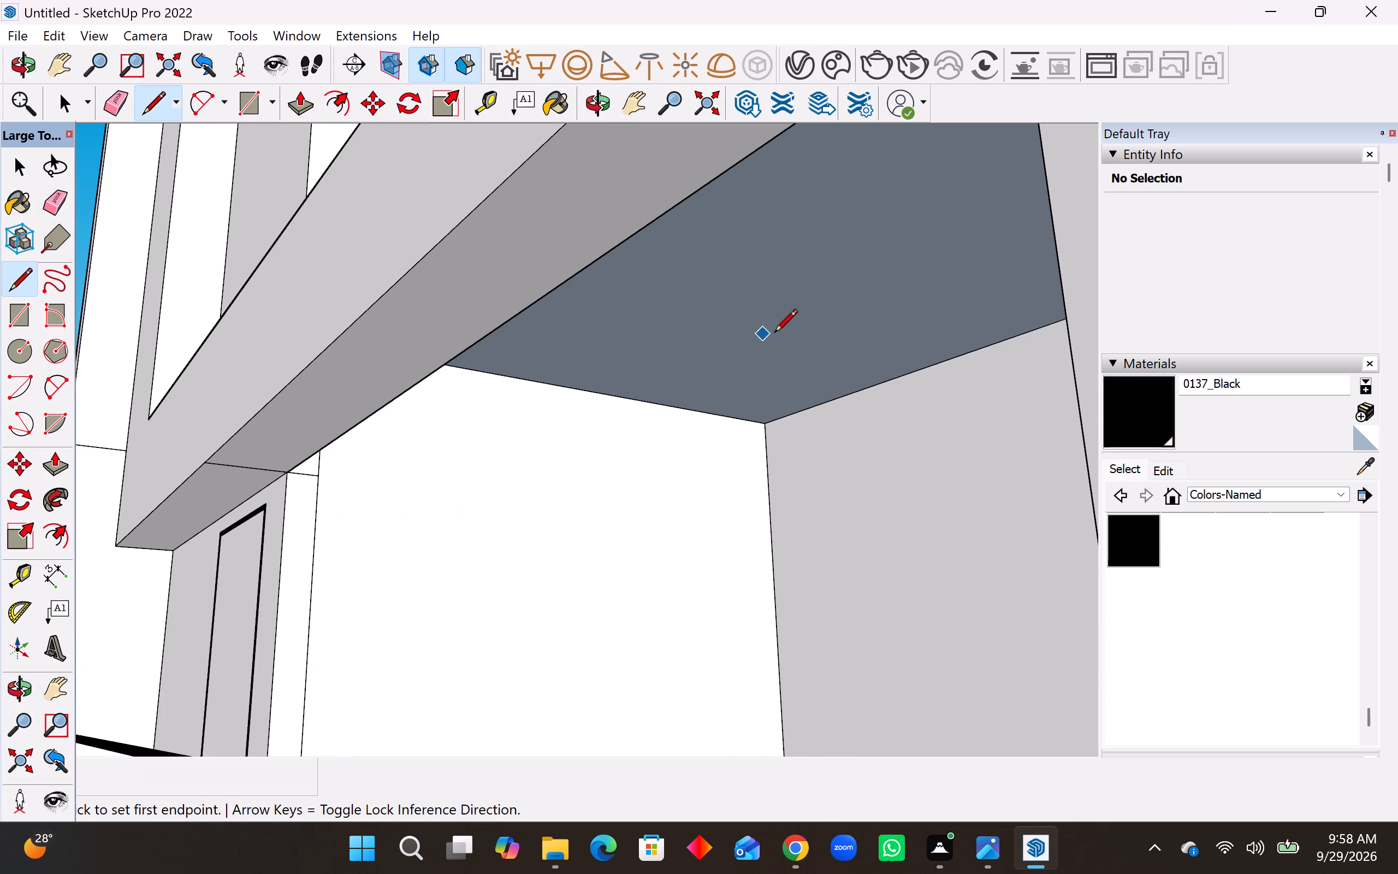
pyautogui.moveTo(740, 365); pyautogui.dragTo(839, 391, button='middle')
pyautogui.scroll(-4, 692, 448)
pyautogui.moveTo(705, 446); pyautogui.dragTo(540, 416, button='middle')
pyautogui.scroll(9, 572, 420)
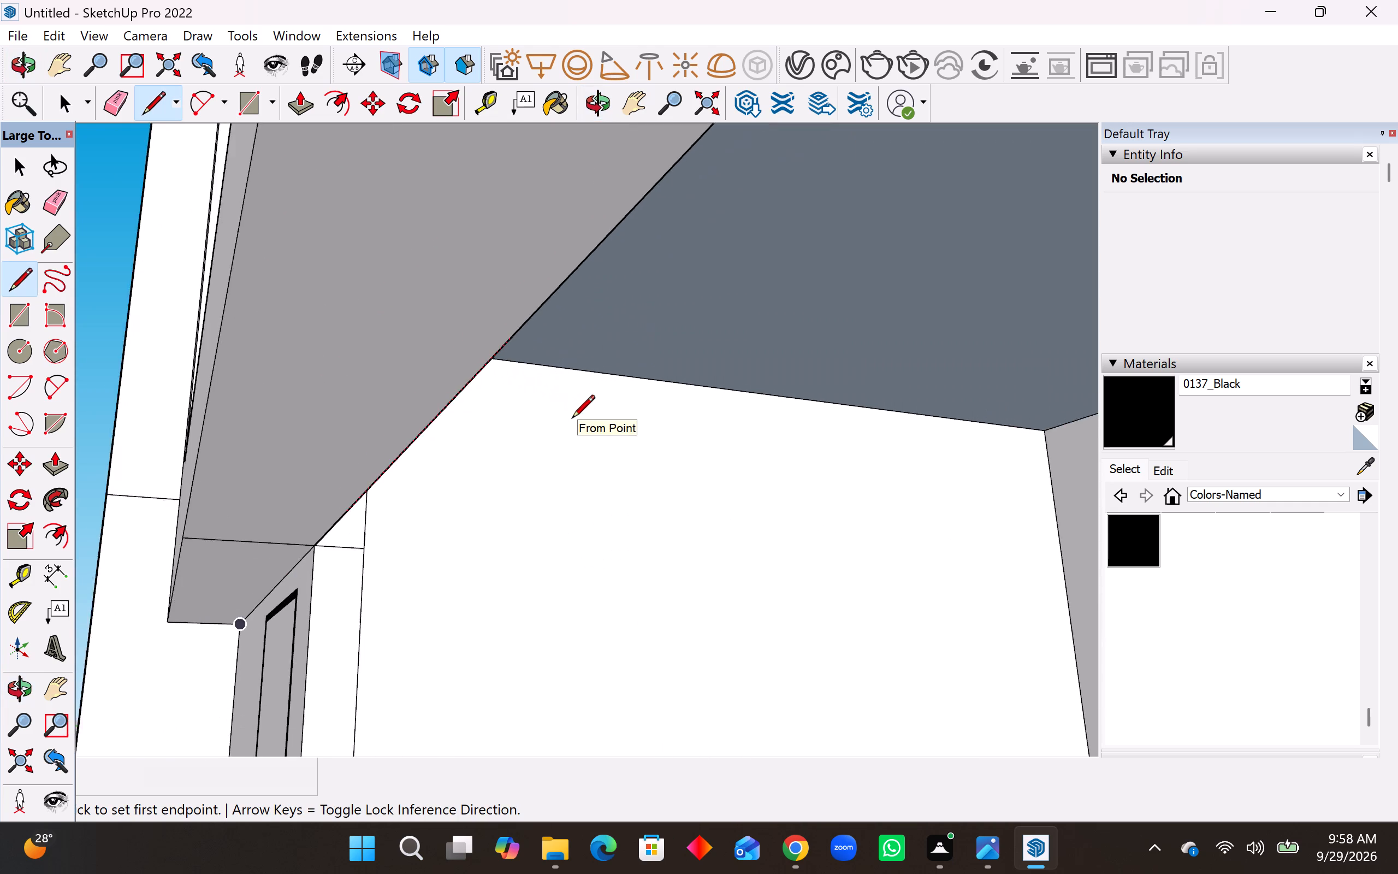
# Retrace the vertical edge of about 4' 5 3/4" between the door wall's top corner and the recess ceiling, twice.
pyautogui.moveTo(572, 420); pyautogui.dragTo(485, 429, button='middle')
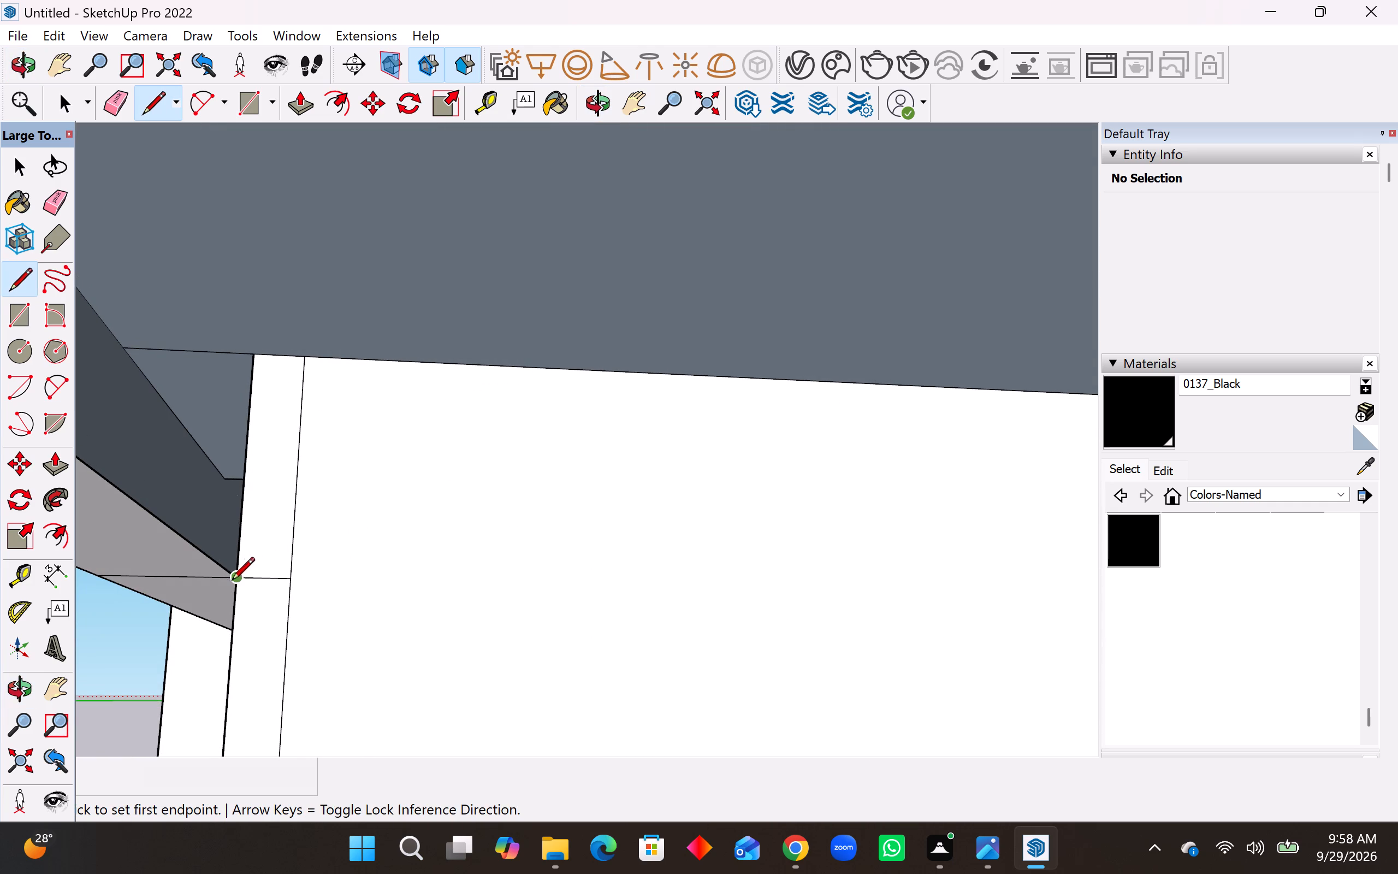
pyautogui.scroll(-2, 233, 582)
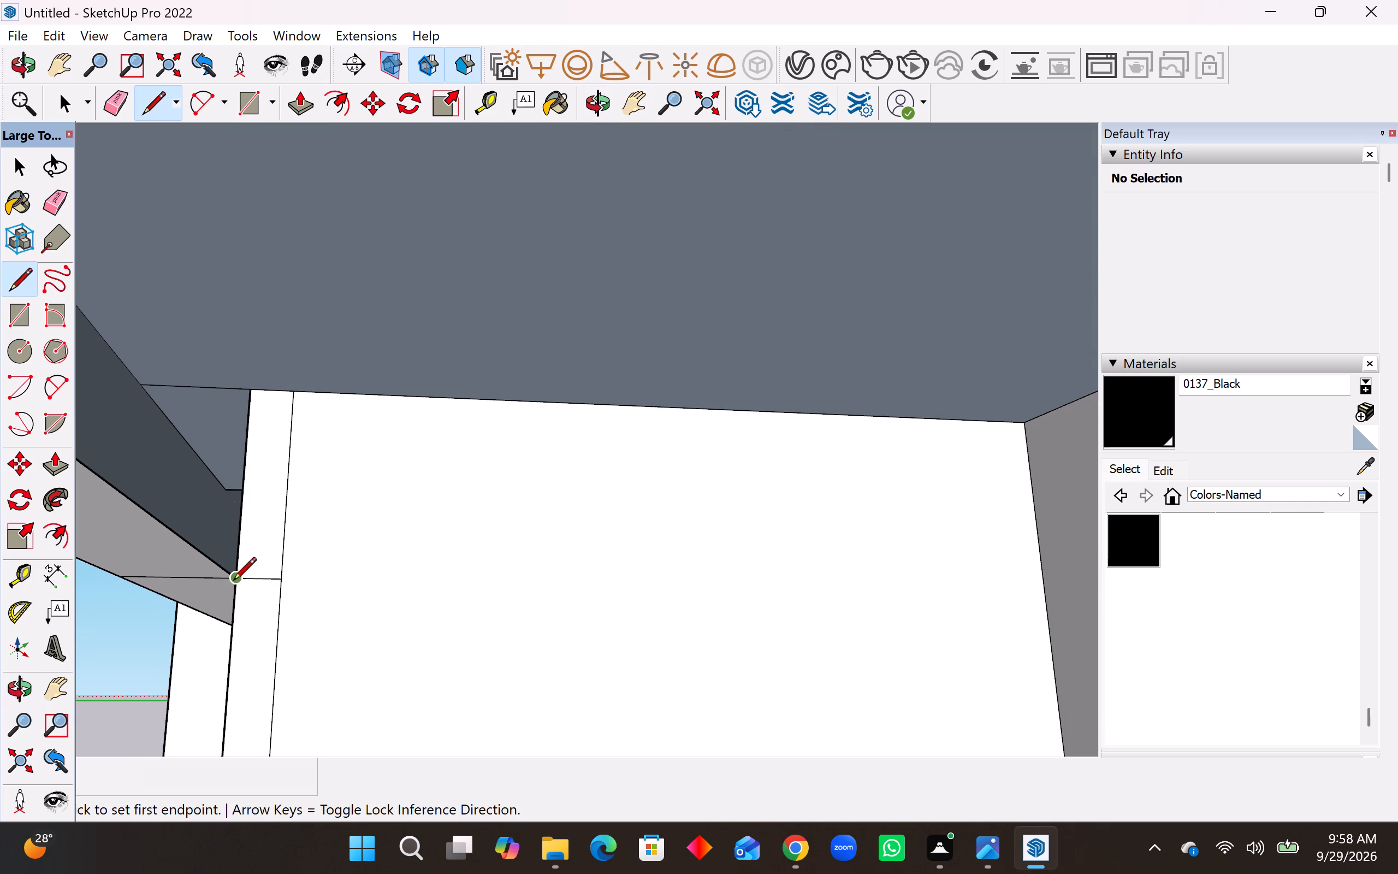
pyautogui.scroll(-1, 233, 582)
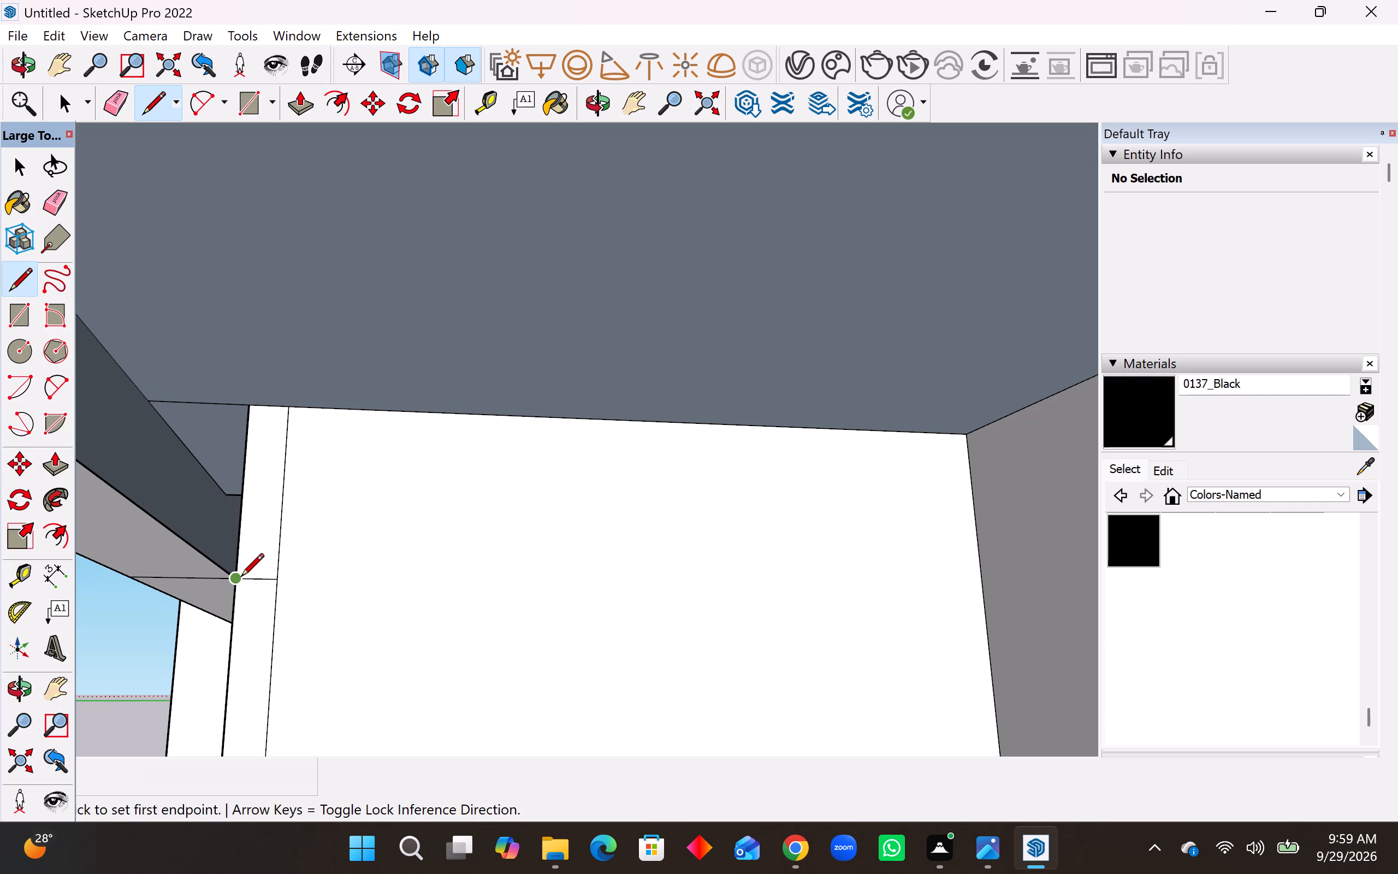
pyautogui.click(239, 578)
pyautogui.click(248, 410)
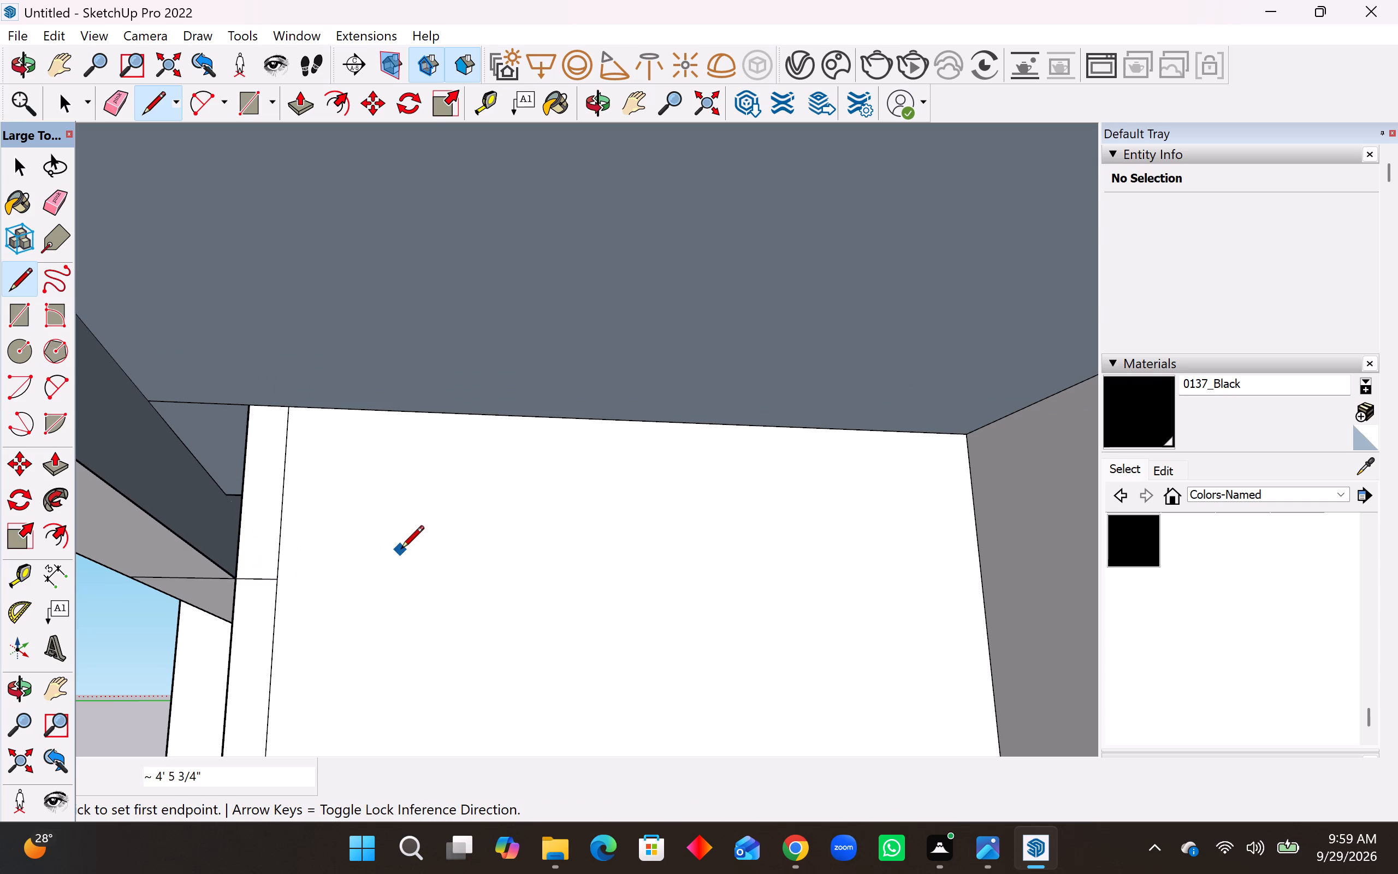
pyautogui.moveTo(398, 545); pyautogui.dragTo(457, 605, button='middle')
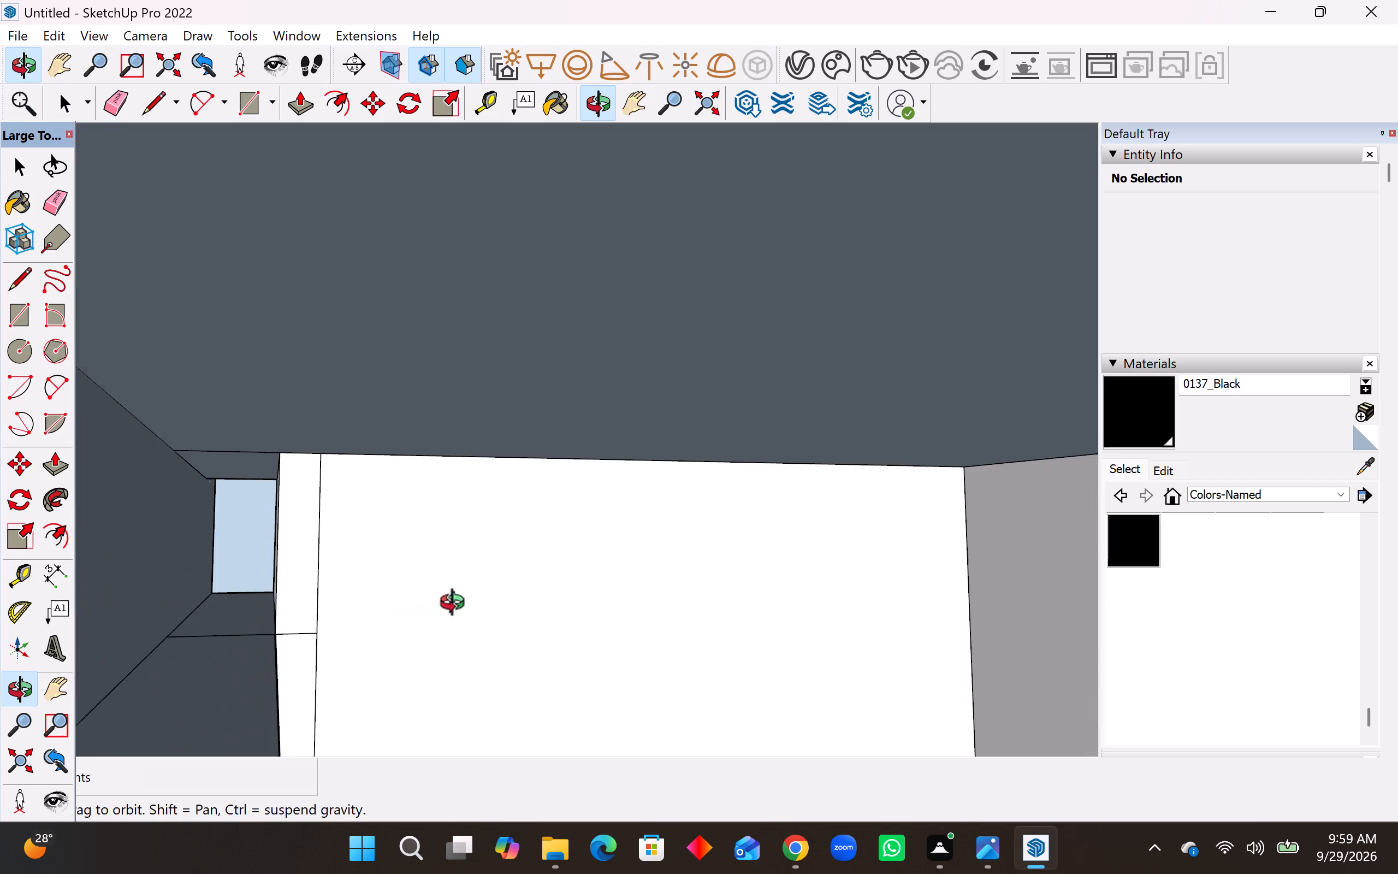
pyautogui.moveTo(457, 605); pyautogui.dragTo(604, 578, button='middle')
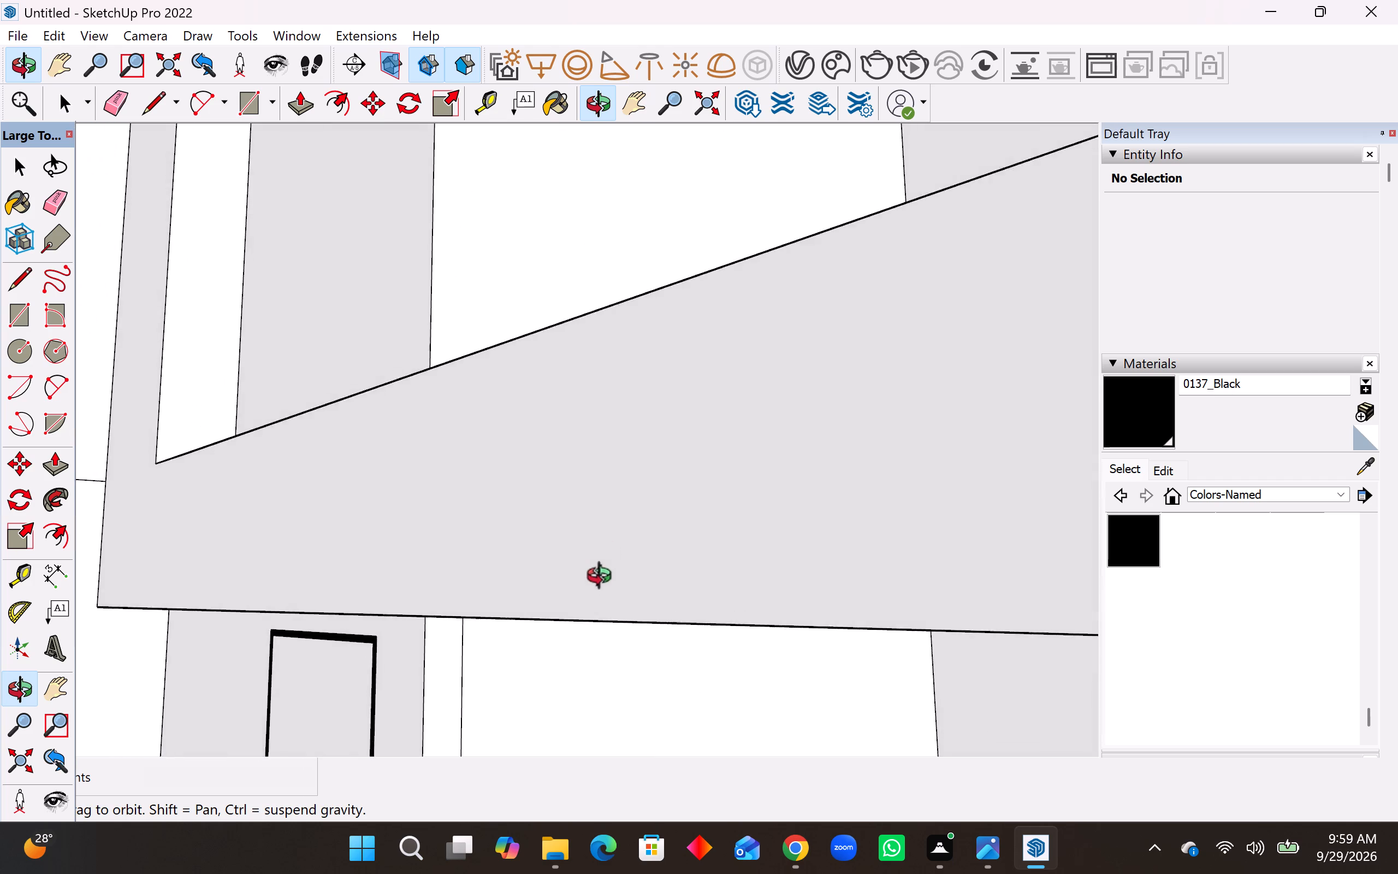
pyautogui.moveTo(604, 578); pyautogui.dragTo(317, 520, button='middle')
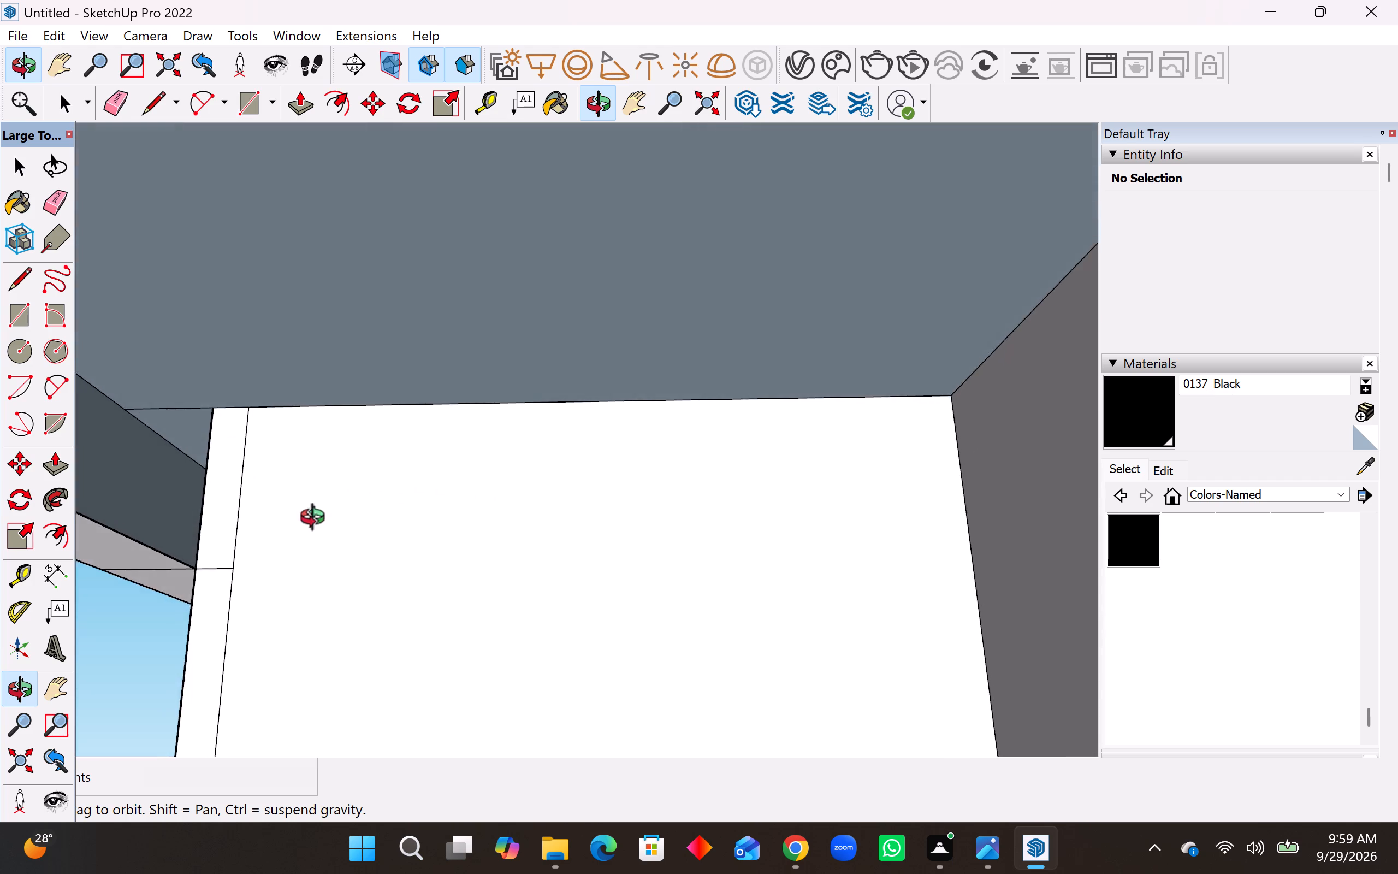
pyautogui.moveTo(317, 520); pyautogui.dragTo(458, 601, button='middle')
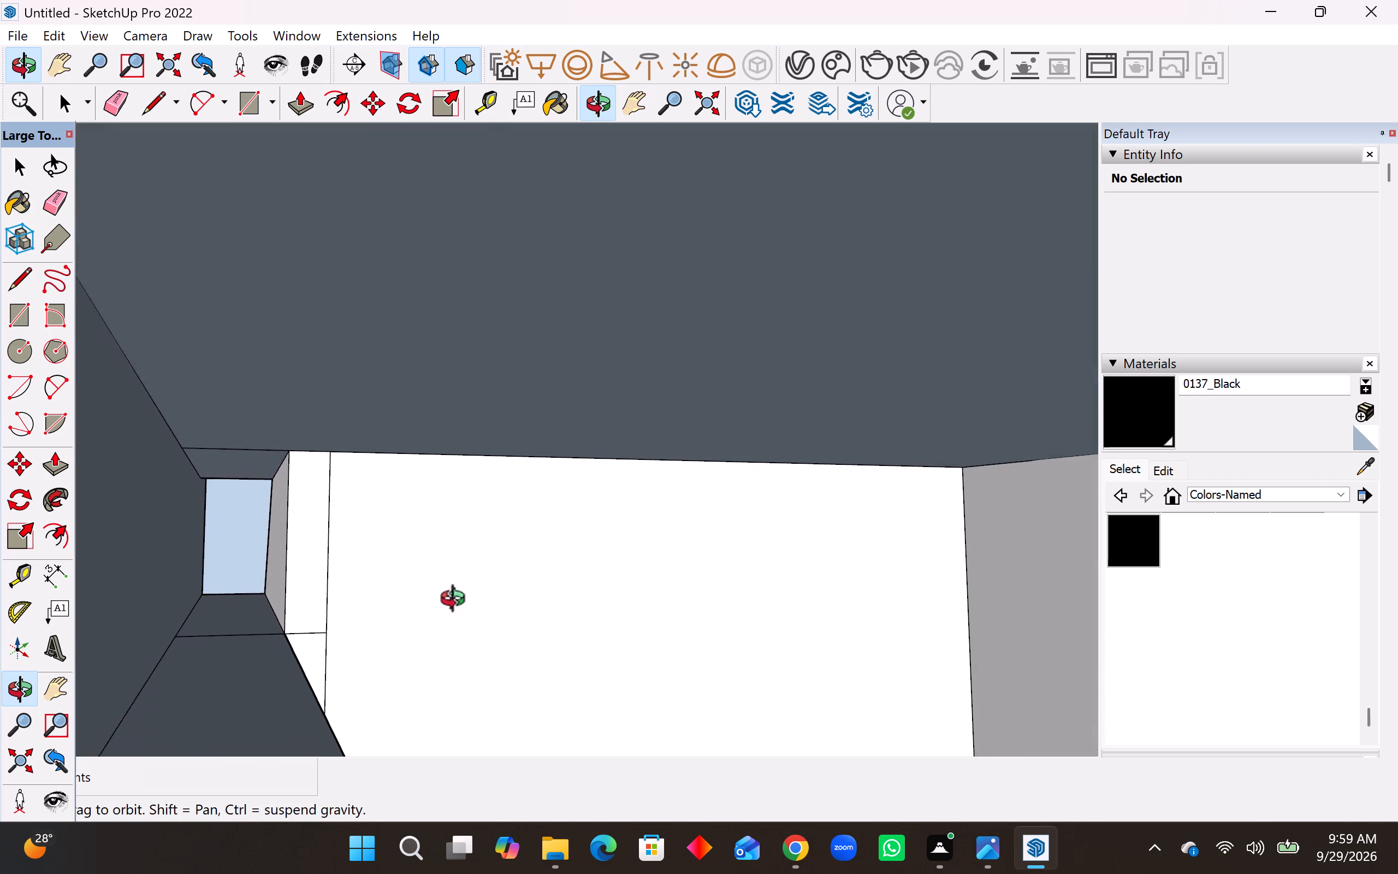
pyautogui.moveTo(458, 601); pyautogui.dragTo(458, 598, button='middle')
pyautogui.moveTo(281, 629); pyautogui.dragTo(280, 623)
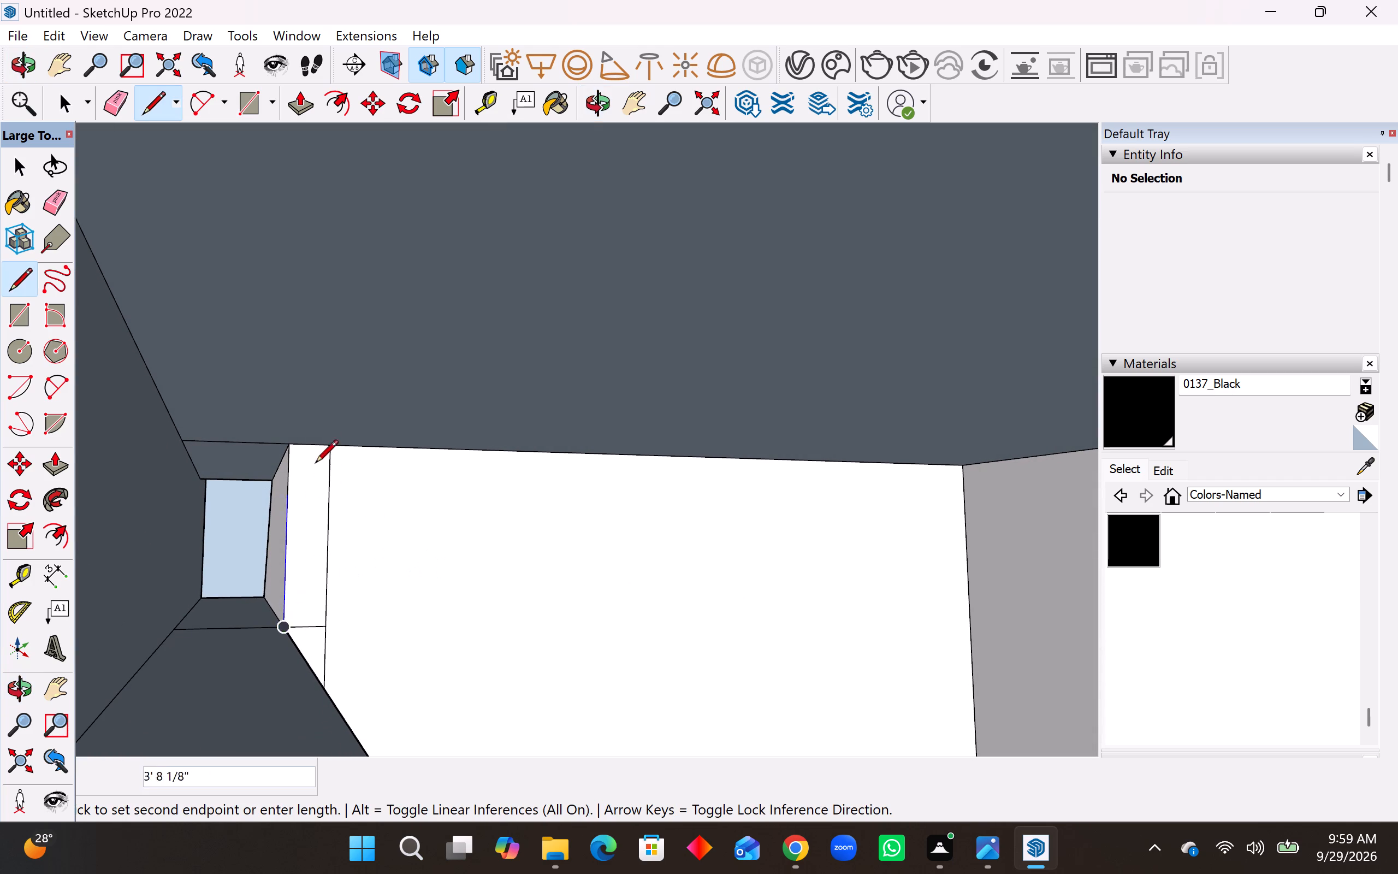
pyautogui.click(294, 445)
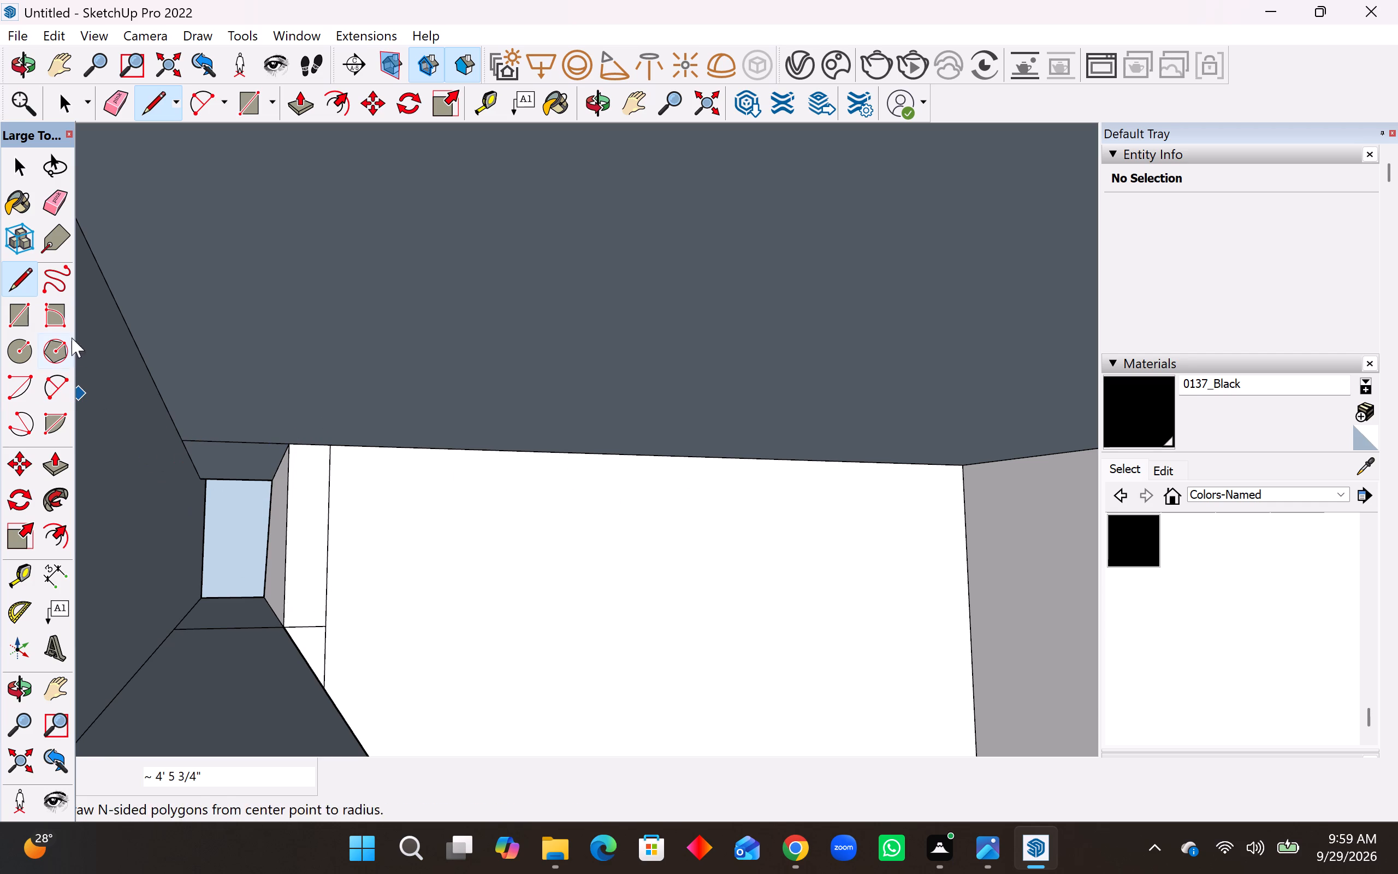
# Examine the middle-floor balcony recess and the closed door-wall corner from outside, above and below.
pyautogui.scroll(-20, 532, 468)
pyautogui.scroll(-3, 532, 468)
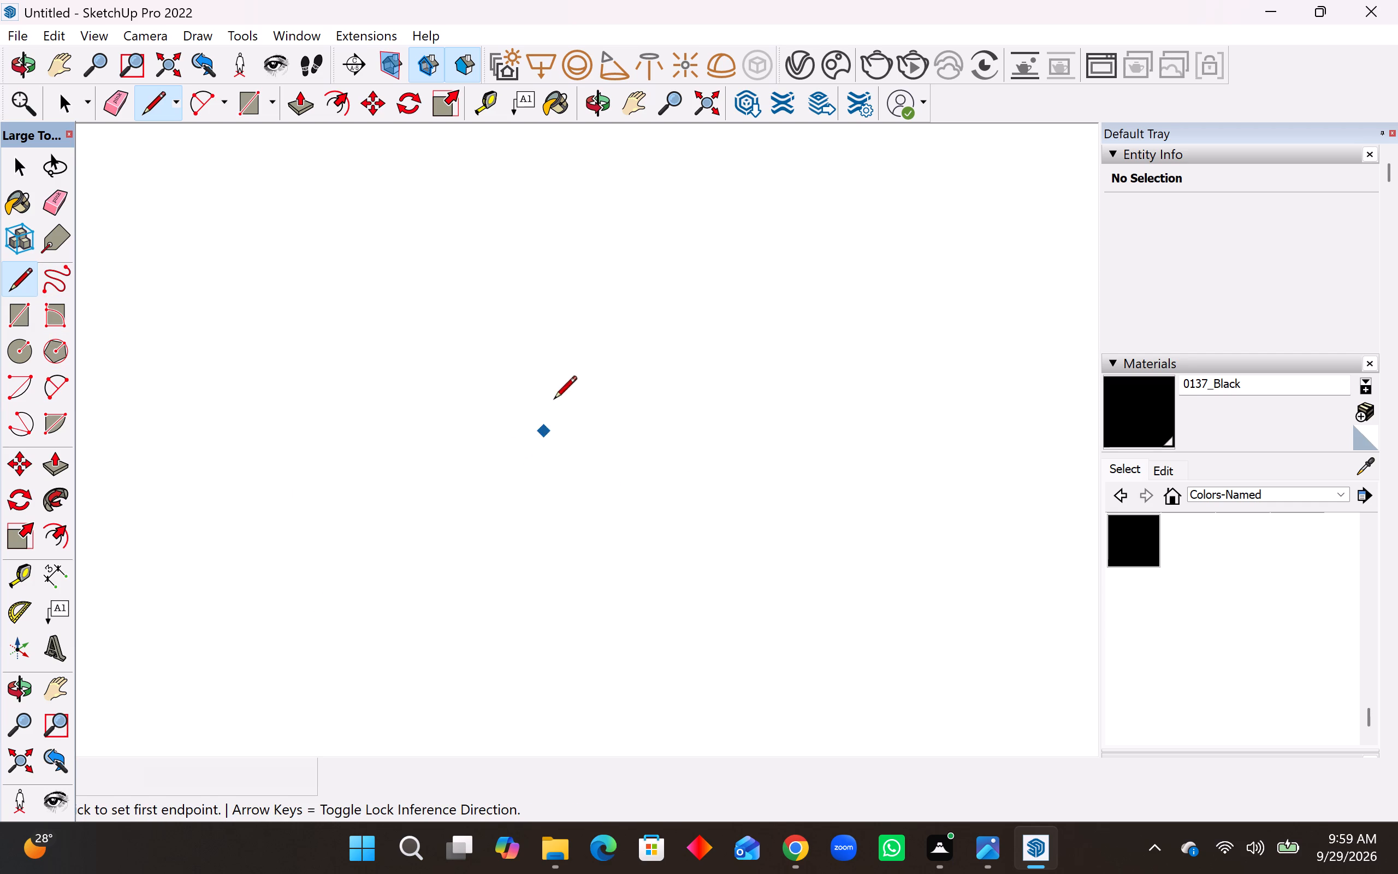
pyautogui.scroll(-3, 554, 400)
pyautogui.scroll(-6, 60, 119)
pyautogui.scroll(-6, 219, 0)
pyautogui.scroll(-3, 43, 277)
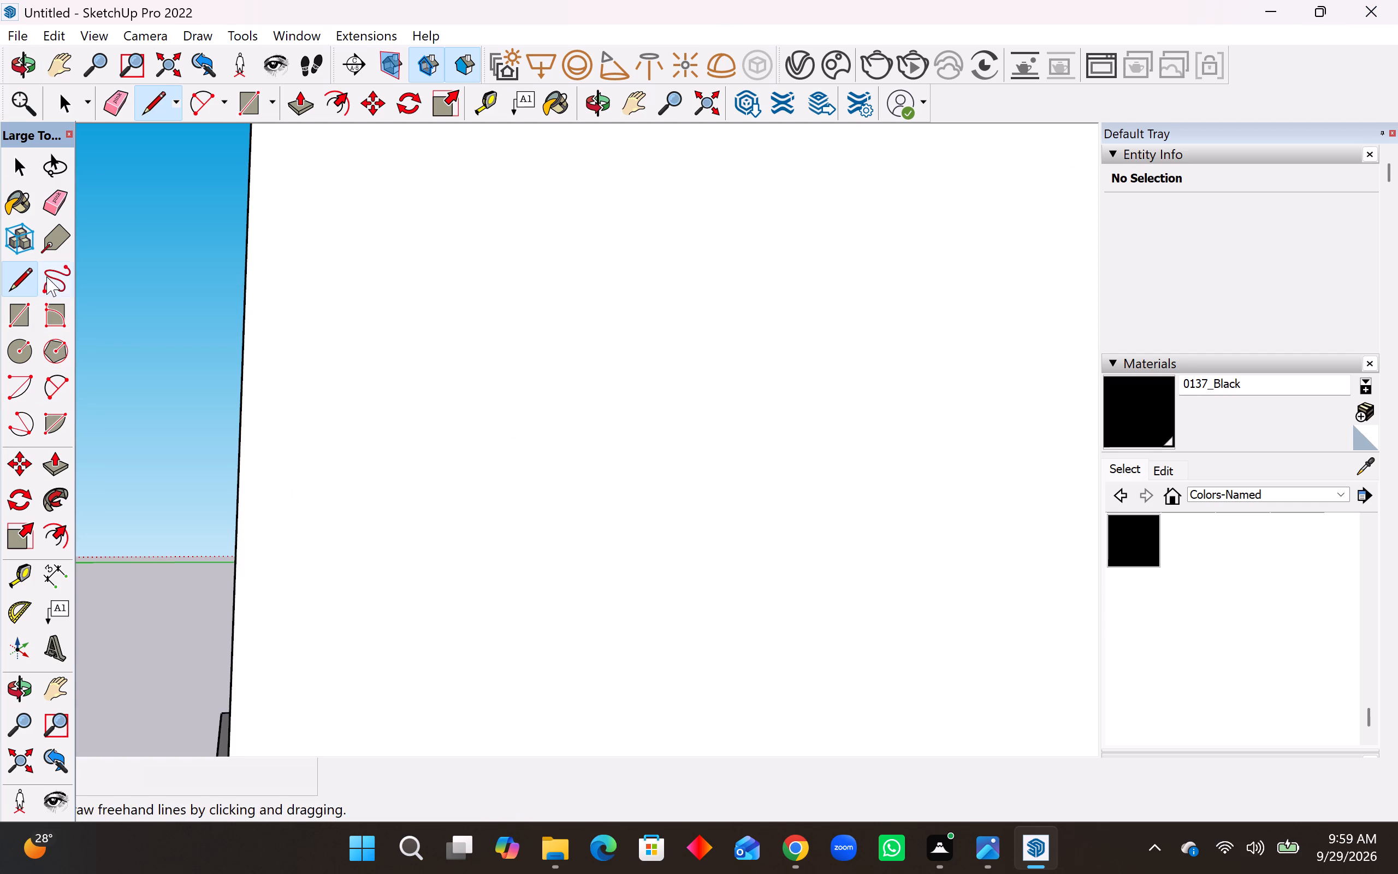
pyautogui.scroll(-4, 46, 276)
pyautogui.scroll(-20, 256, 507)
pyautogui.scroll(-7, 256, 507)
pyautogui.moveTo(243, 512); pyautogui.dragTo(335, 494, button='middle')
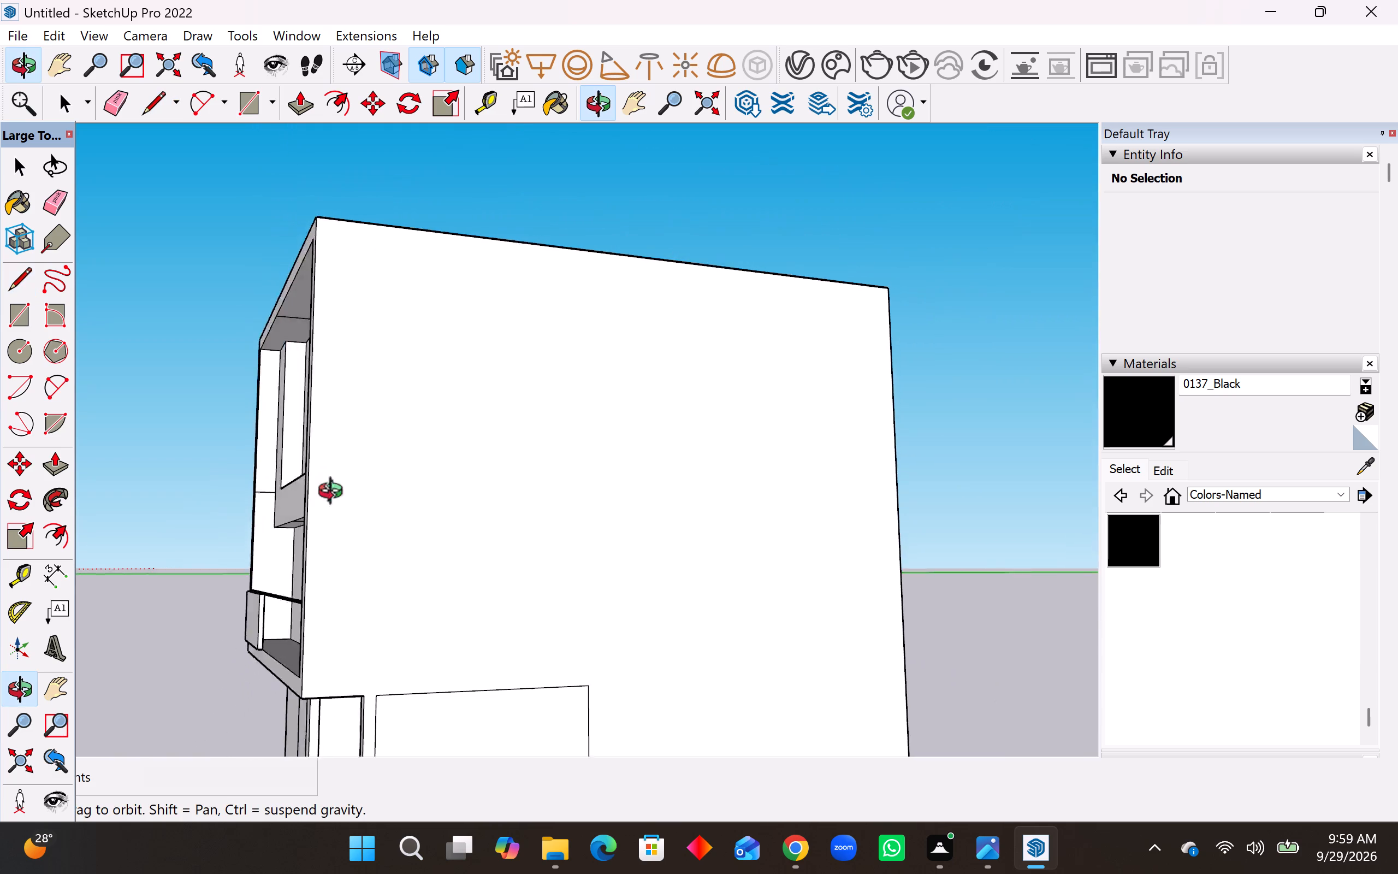
pyautogui.moveTo(335, 494); pyautogui.dragTo(631, 496, button='middle')
pyautogui.moveTo(442, 542); pyautogui.dragTo(443, 458, button='middle')
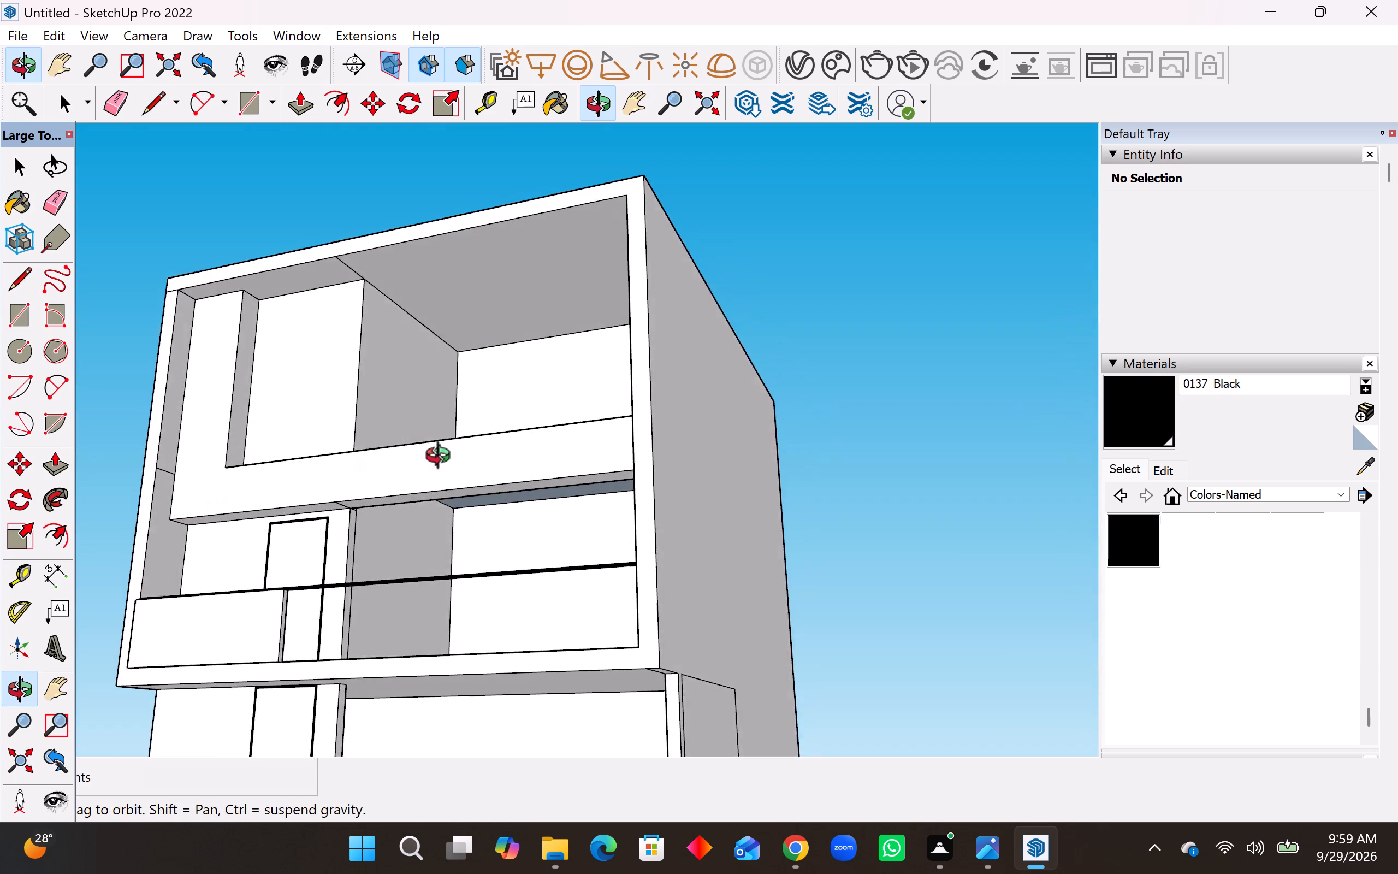
pyautogui.moveTo(443, 458); pyautogui.dragTo(470, 738, button='middle')
pyautogui.moveTo(469, 438); pyautogui.dragTo(500, 341, button='middle')
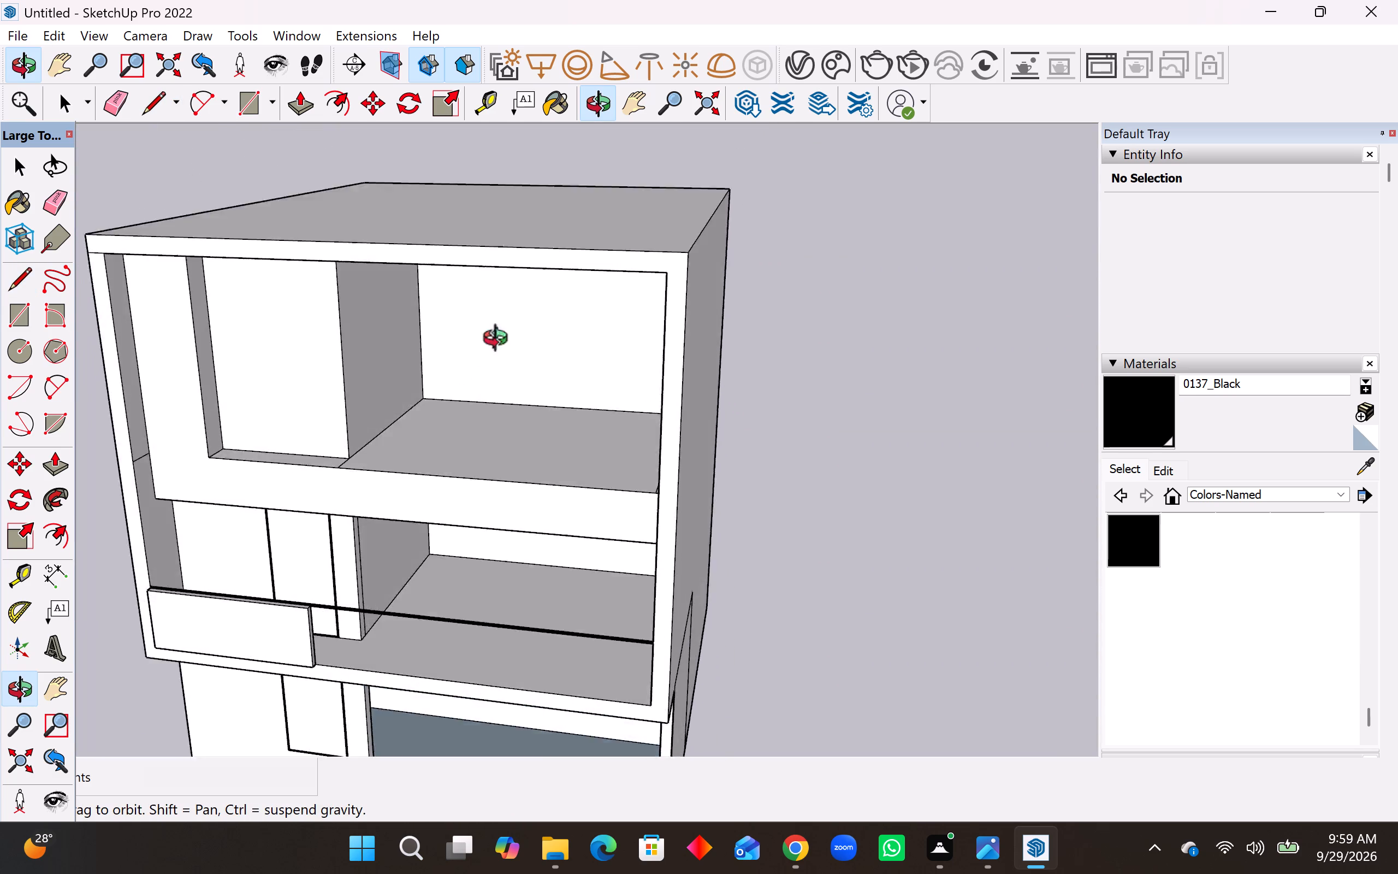
pyautogui.moveTo(500, 341); pyautogui.dragTo(361, 67, button='middle')
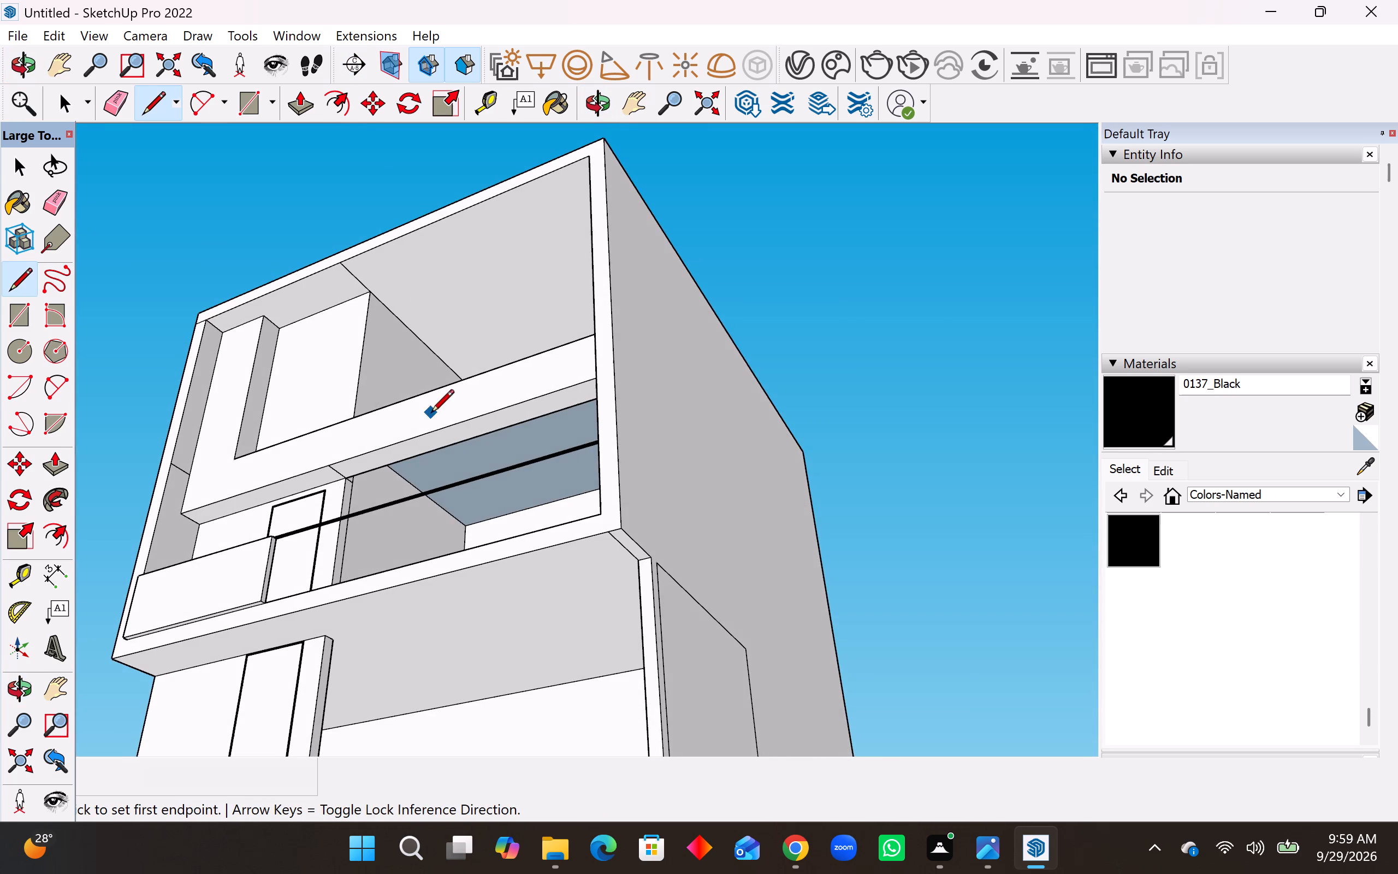
pyautogui.scroll(4, 429, 416)
pyautogui.moveTo(336, 521); pyautogui.dragTo(321, 509, button='middle')
pyautogui.scroll(1, 336, 521)
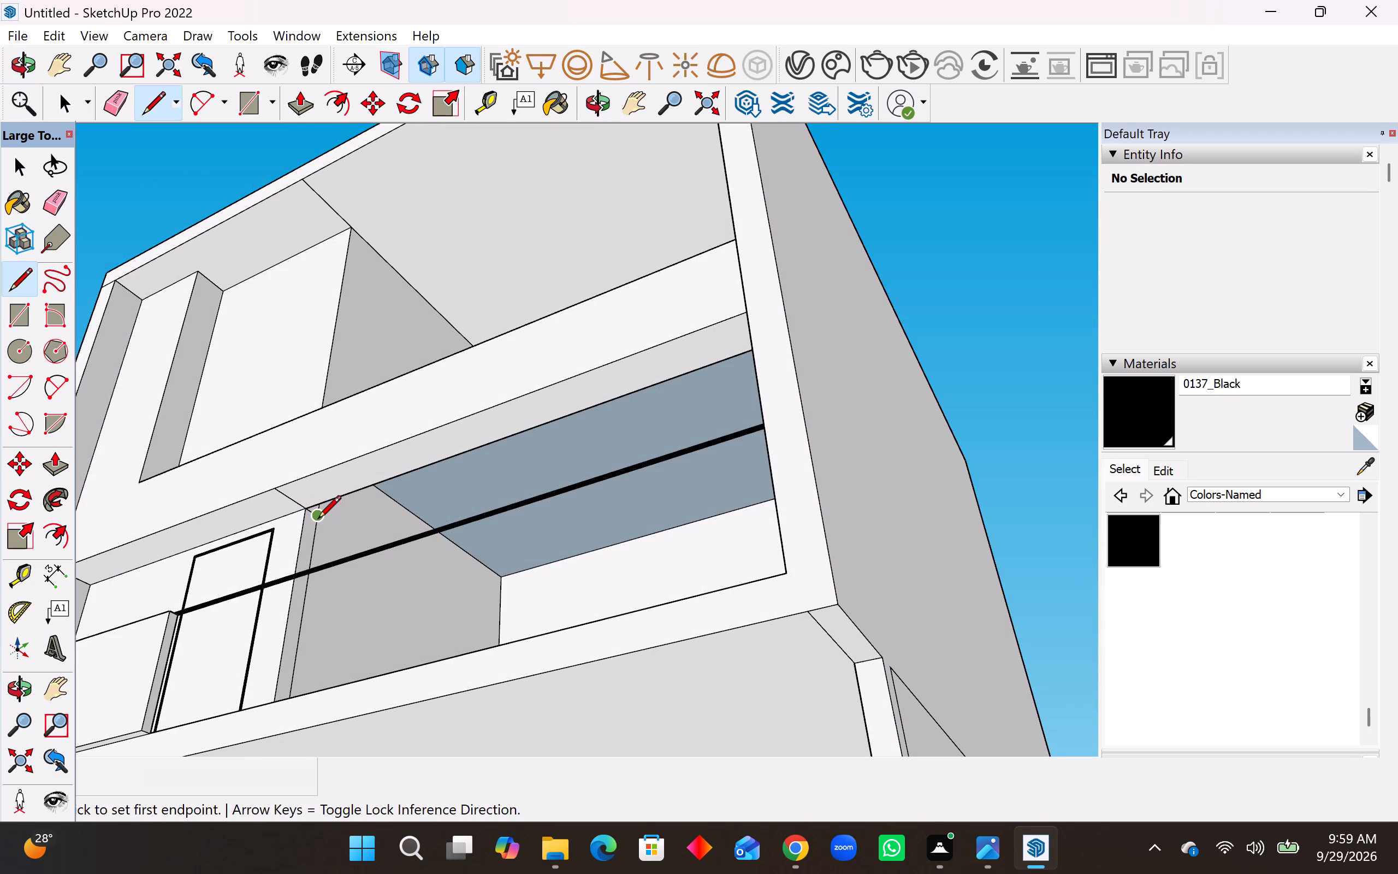
# Examine the middle-floor recess ceiling and its corners from inside the recess and from outside the house.
pyautogui.scroll(7, 318, 520)
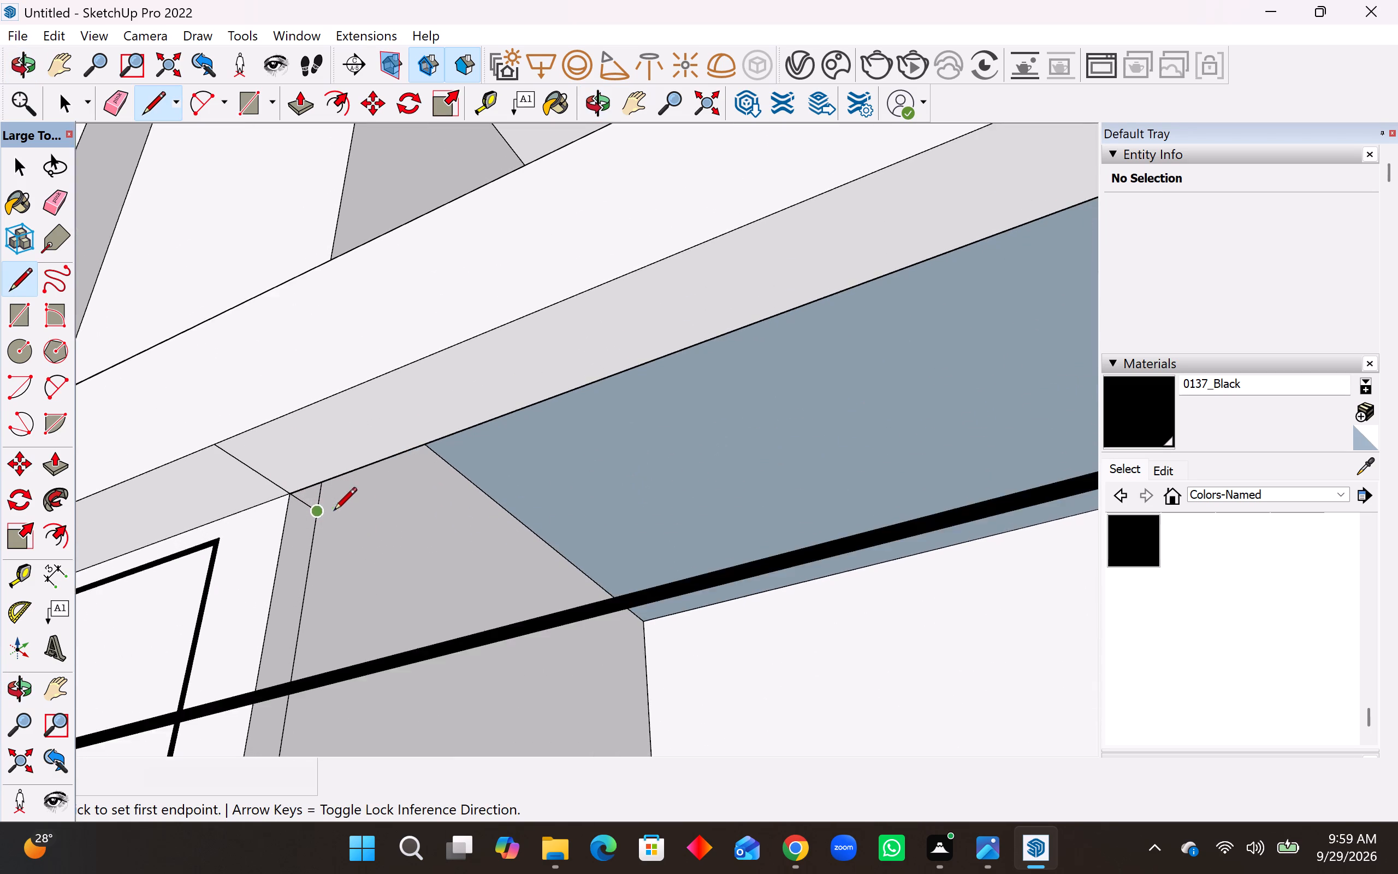
pyautogui.scroll(4, 334, 512)
pyautogui.moveTo(435, 487); pyautogui.dragTo(105, 486, button='middle')
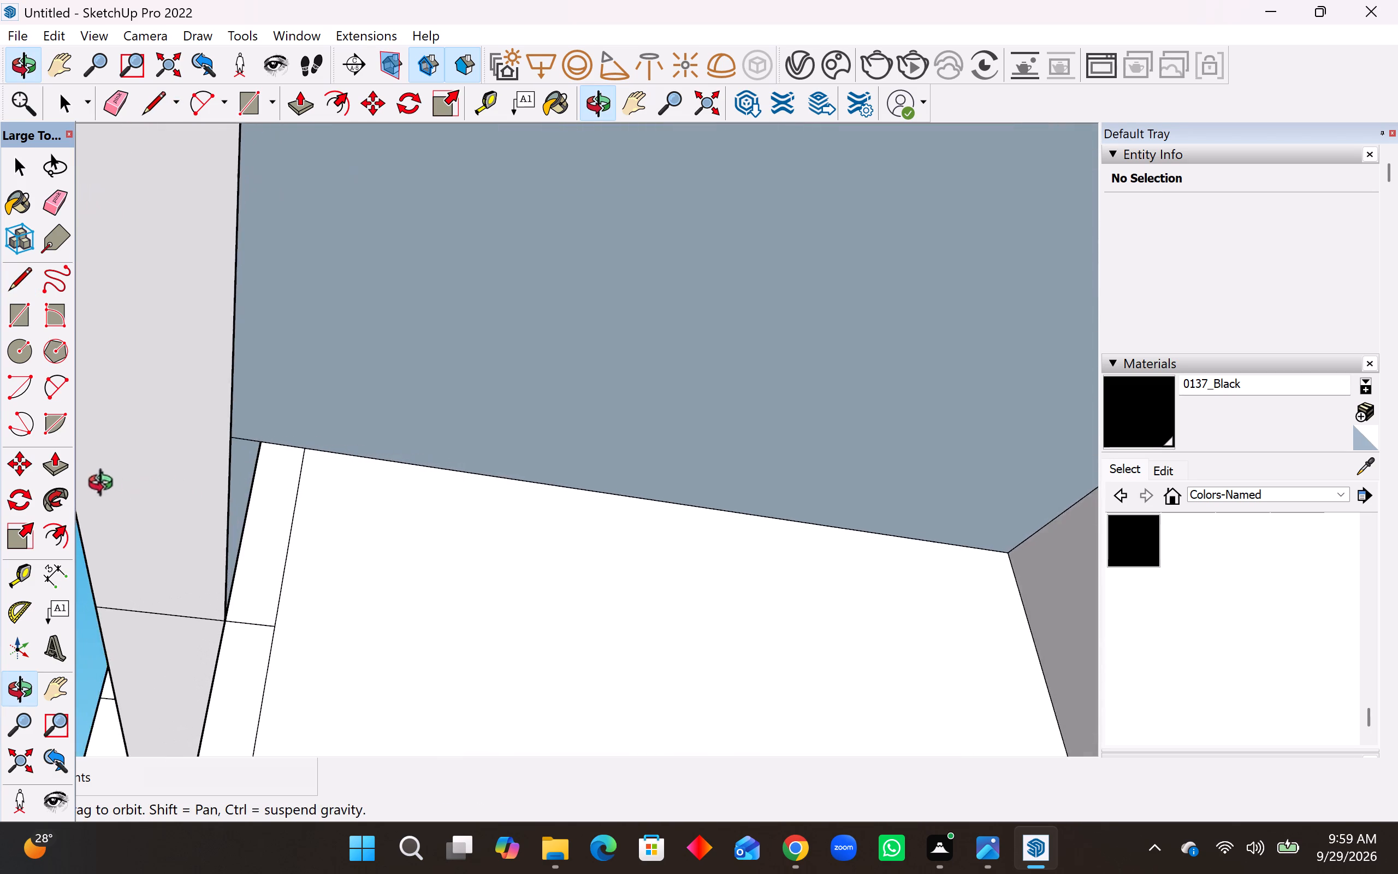
pyautogui.moveTo(105, 486); pyautogui.dragTo(0, 547, button='middle')
pyautogui.scroll(-1, 485, 465)
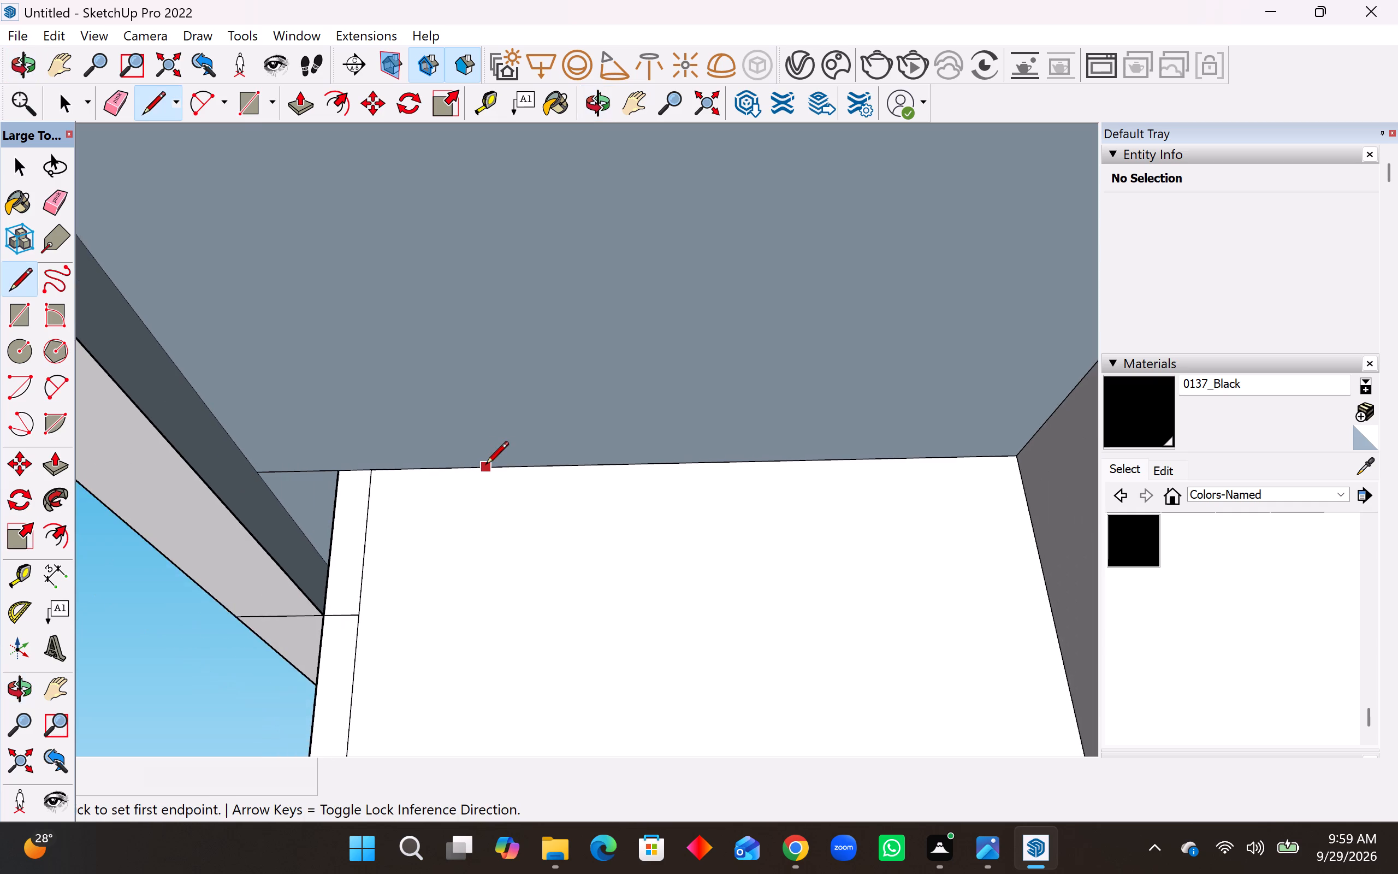
pyautogui.scroll(-2, 485, 466)
pyautogui.moveTo(577, 467); pyautogui.dragTo(705, 582, button='middle')
pyautogui.scroll(-7, 747, 508)
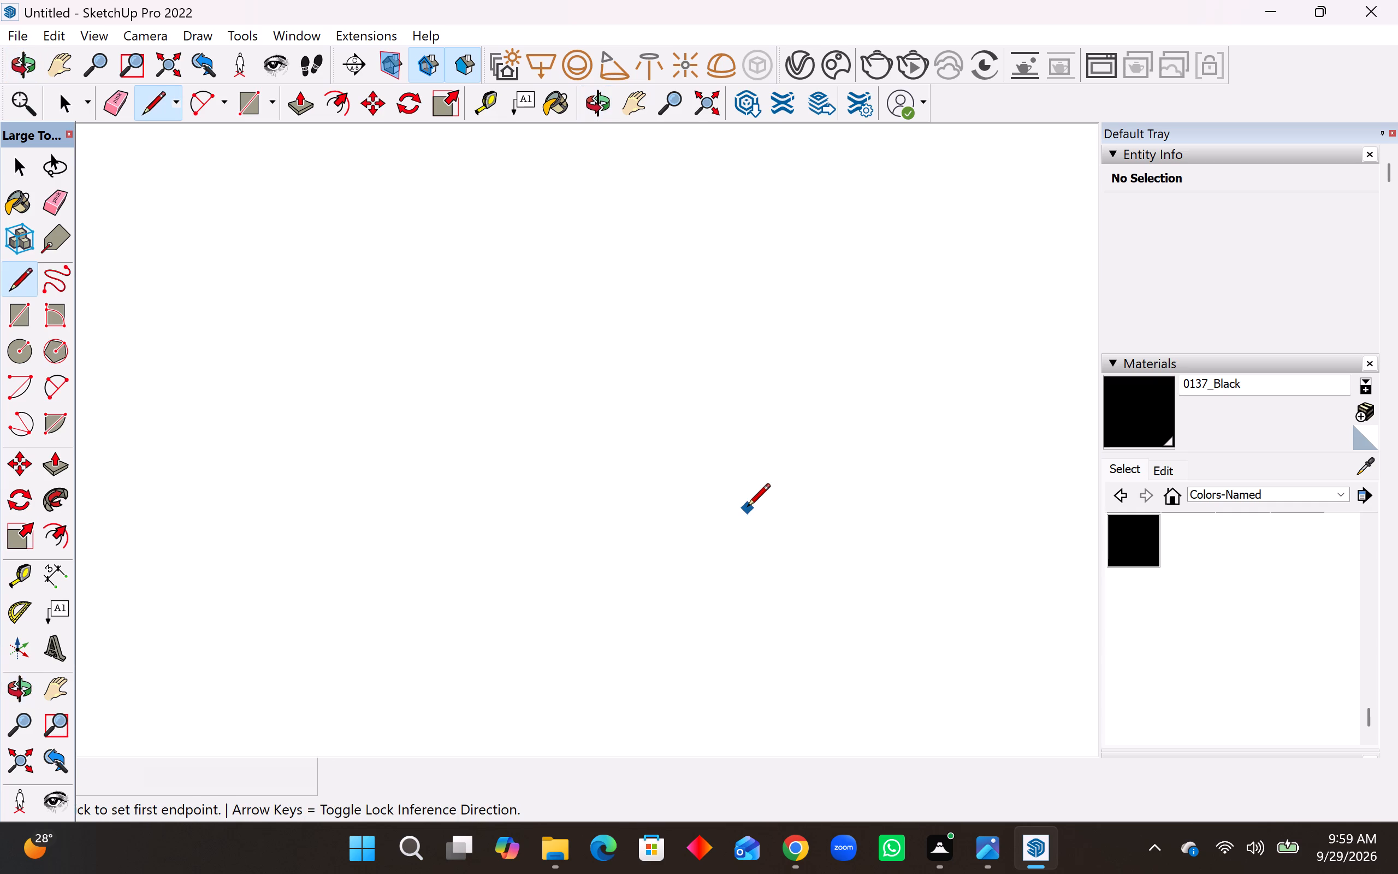
pyautogui.scroll(-20, 747, 508)
pyautogui.scroll(-20, 747, 508)
pyautogui.scroll(-20, 749, 508)
pyautogui.scroll(-20, 749, 508)
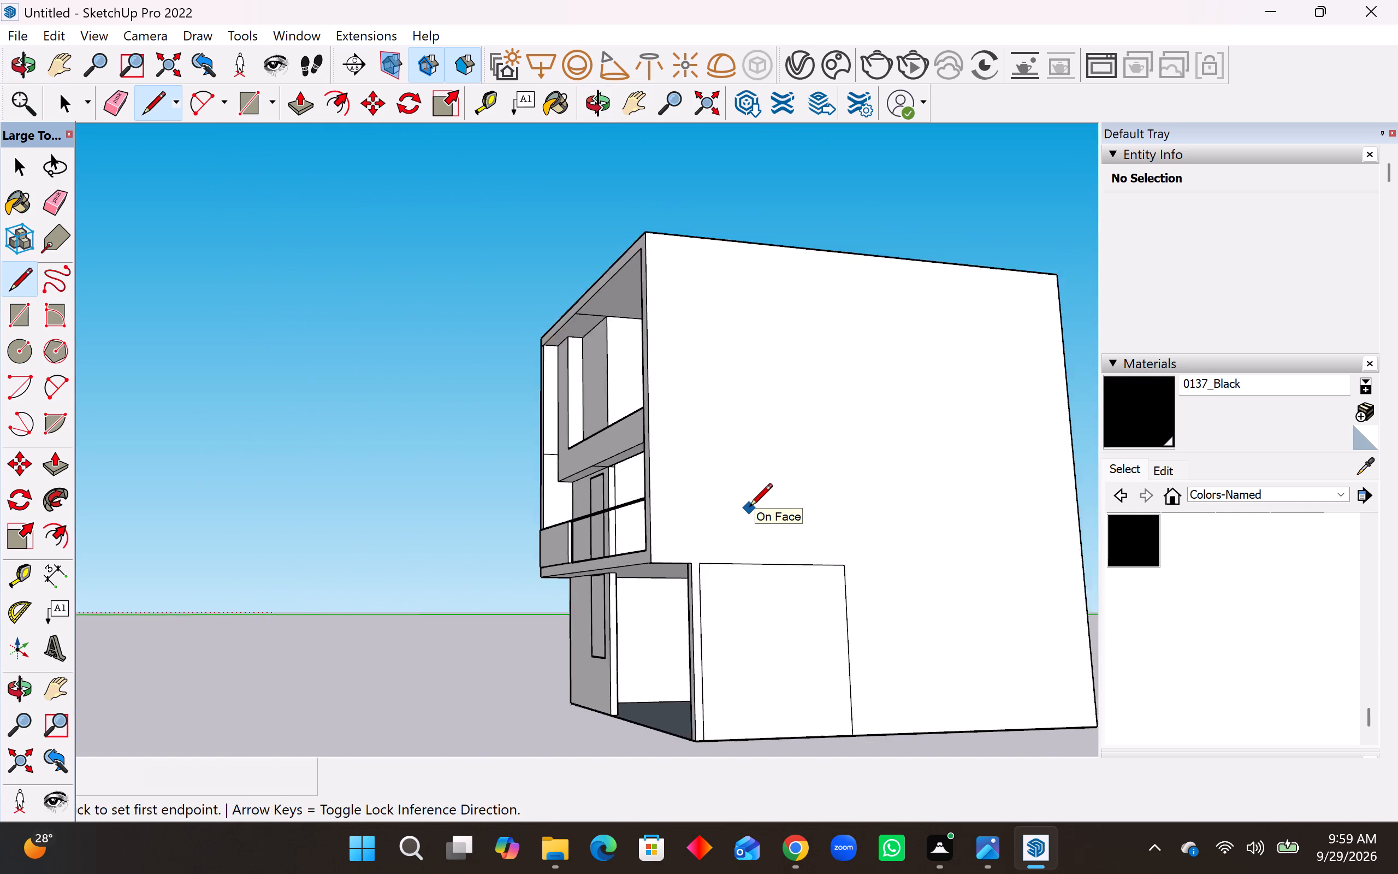
pyautogui.moveTo(706, 516); pyautogui.dragTo(1164, 246, button='middle')
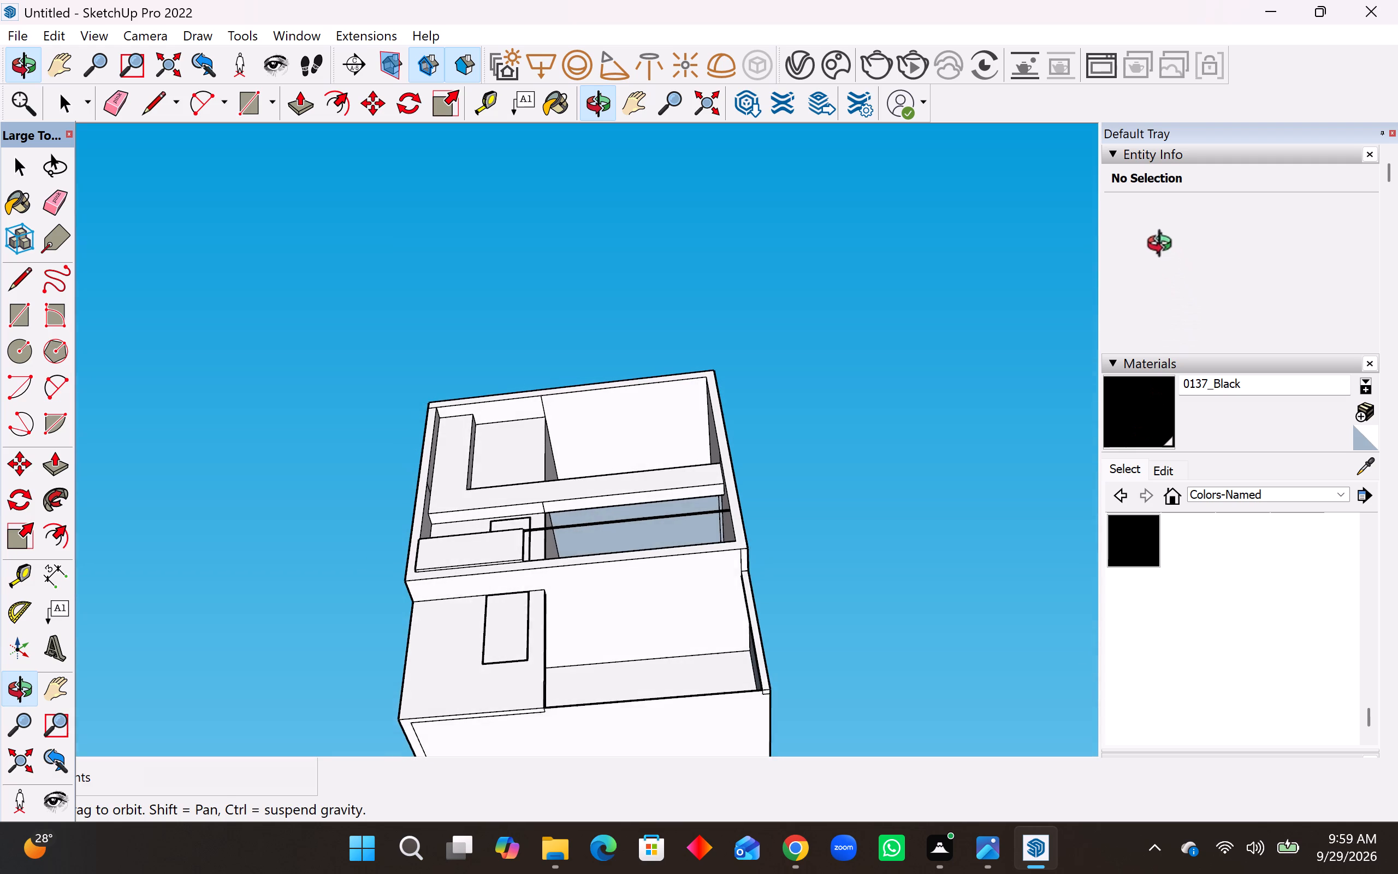
pyautogui.moveTo(1164, 246); pyautogui.dragTo(1159, 245, button='middle')
# Push/Pull the middle-floor recess ceiling down about 4' 5 3/4" to align with the lower edge of the front beam.
pyautogui.scroll(5, 549, 565)
pyautogui.moveTo(636, 512); pyautogui.dragTo(645, 463, button='middle')
pyautogui.scroll(5, 676, 480)
pyautogui.scroll(1, 753, 515)
pyautogui.moveTo(753, 515); pyautogui.dragTo(753, 492, button='middle')
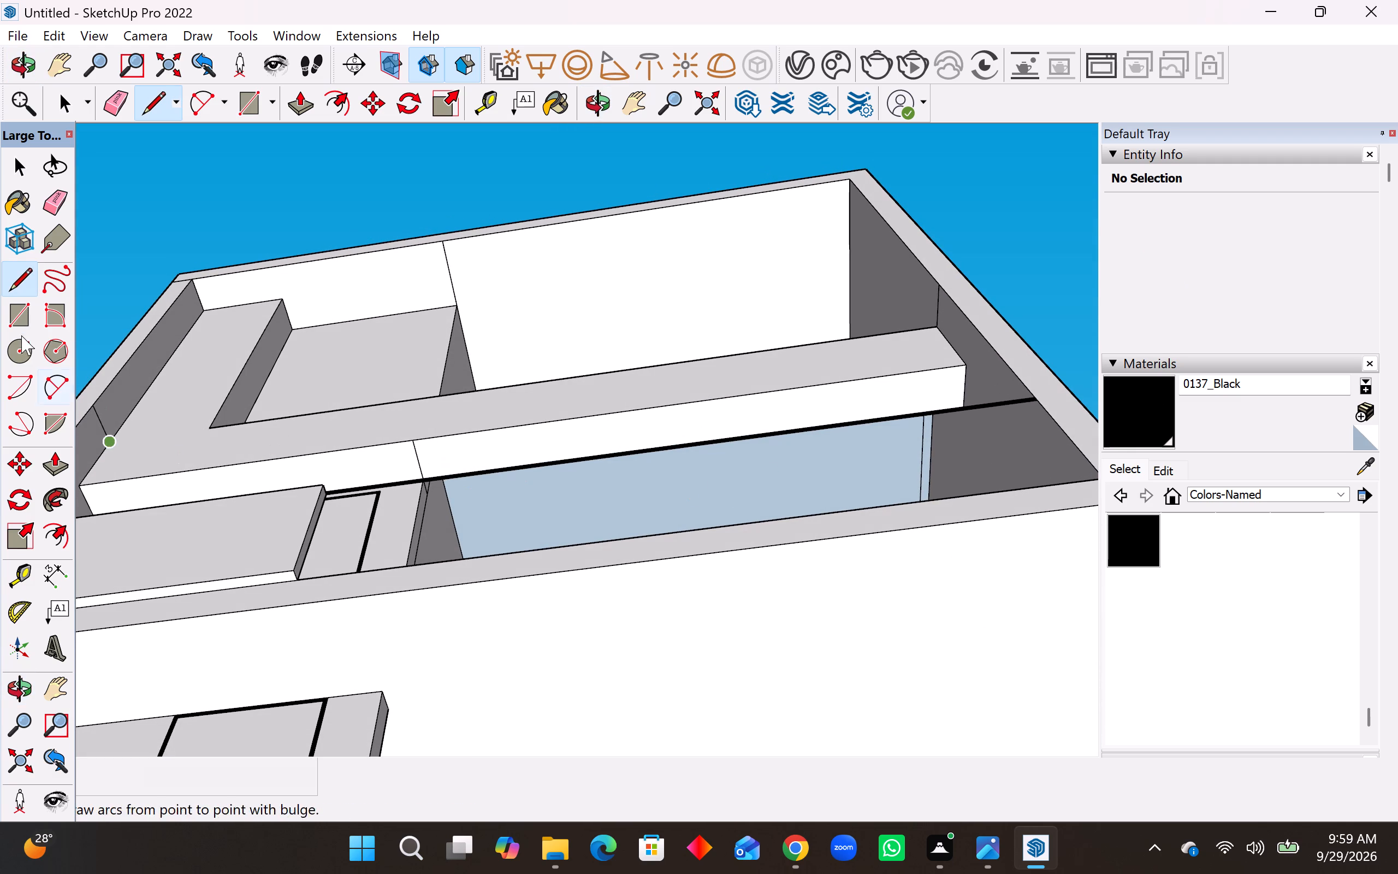
pyautogui.click(58, 463)
pyautogui.click(747, 456)
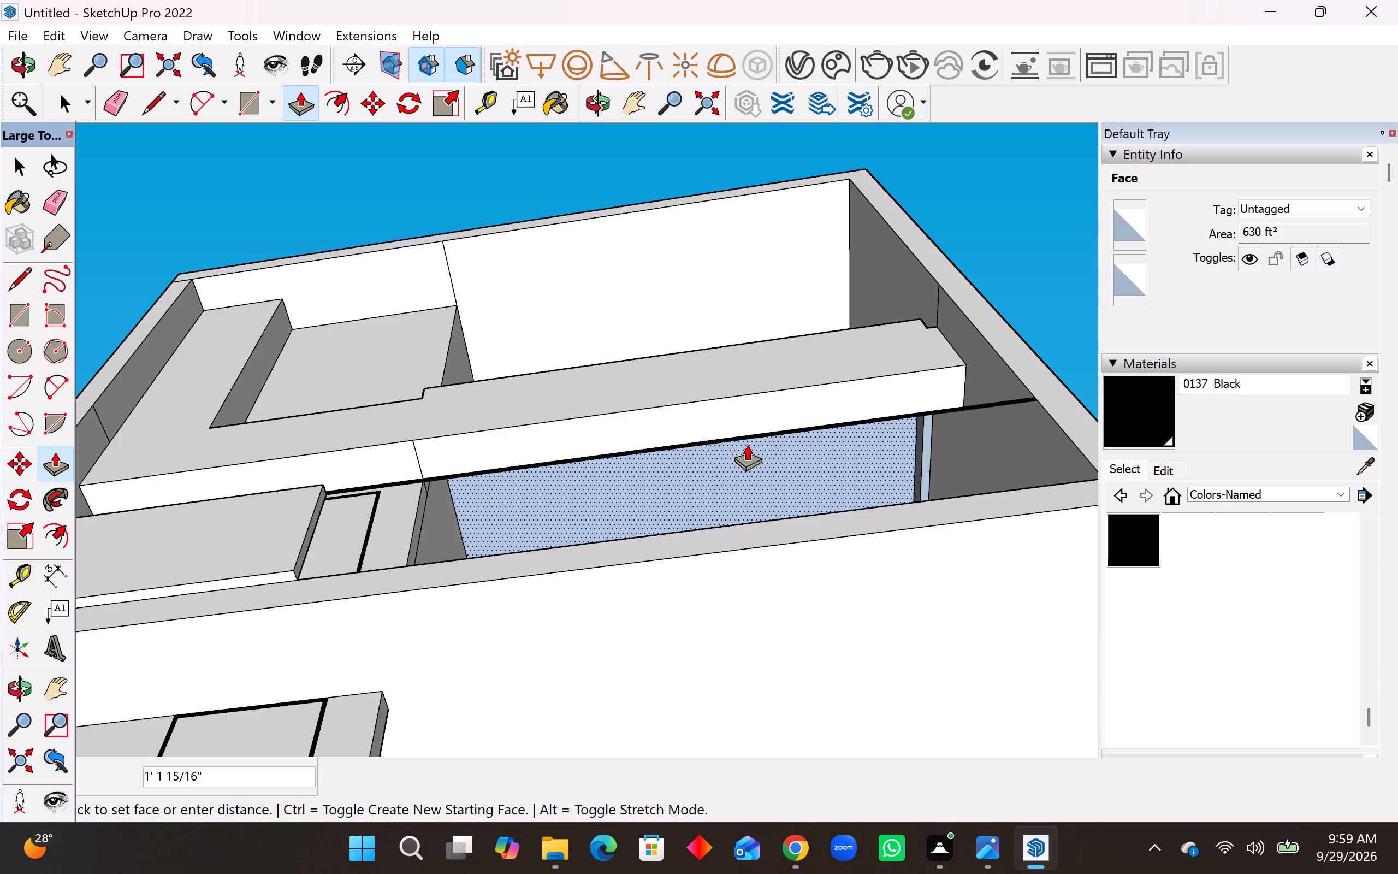
pyautogui.middleClick(747, 444)
pyautogui.moveTo(747, 445); pyautogui.dragTo(782, 572, button='middle')
pyautogui.middleClick(782, 574)
pyautogui.press('Escape')
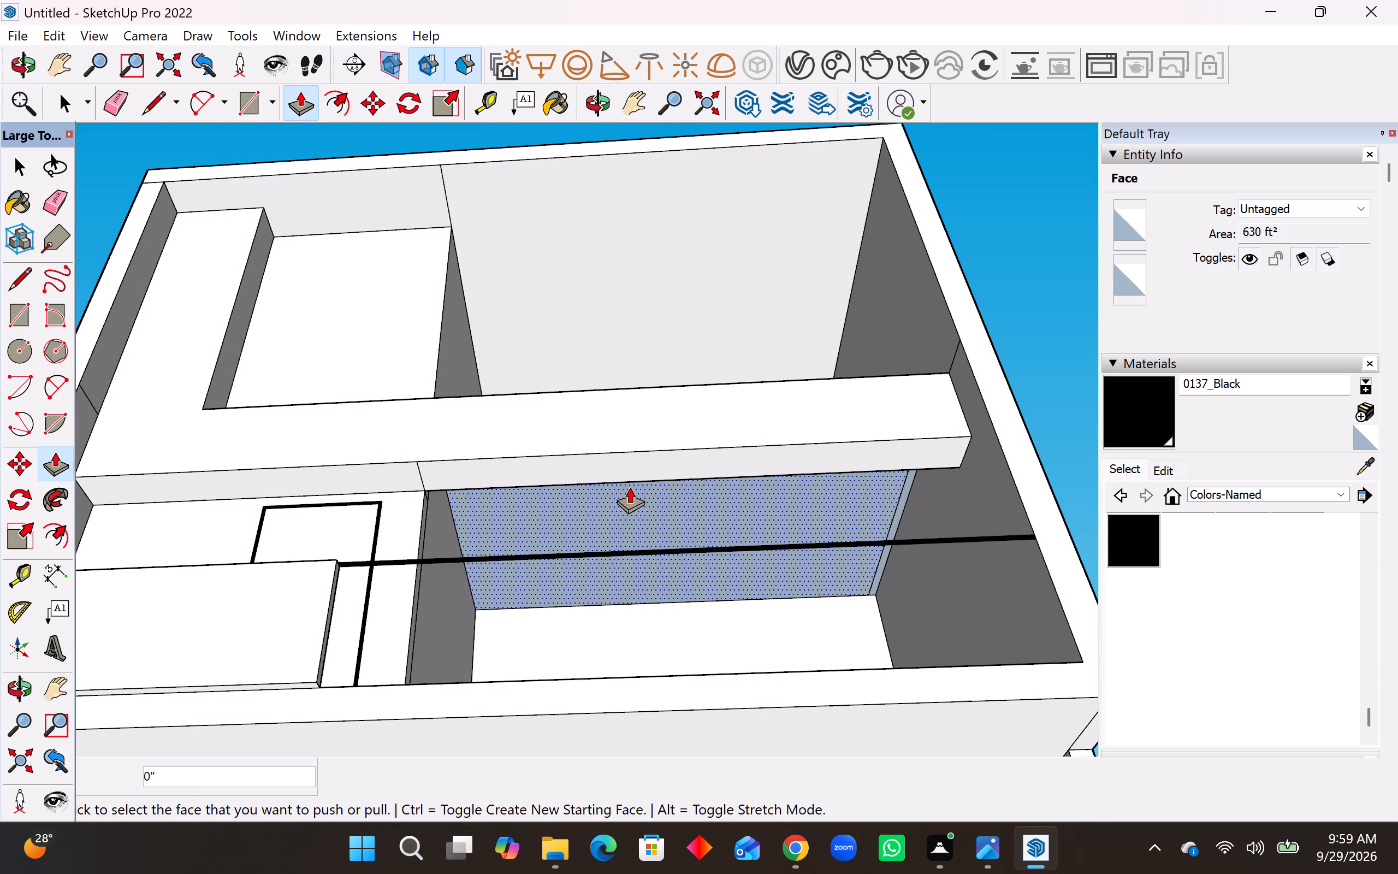
pyautogui.click(630, 498)
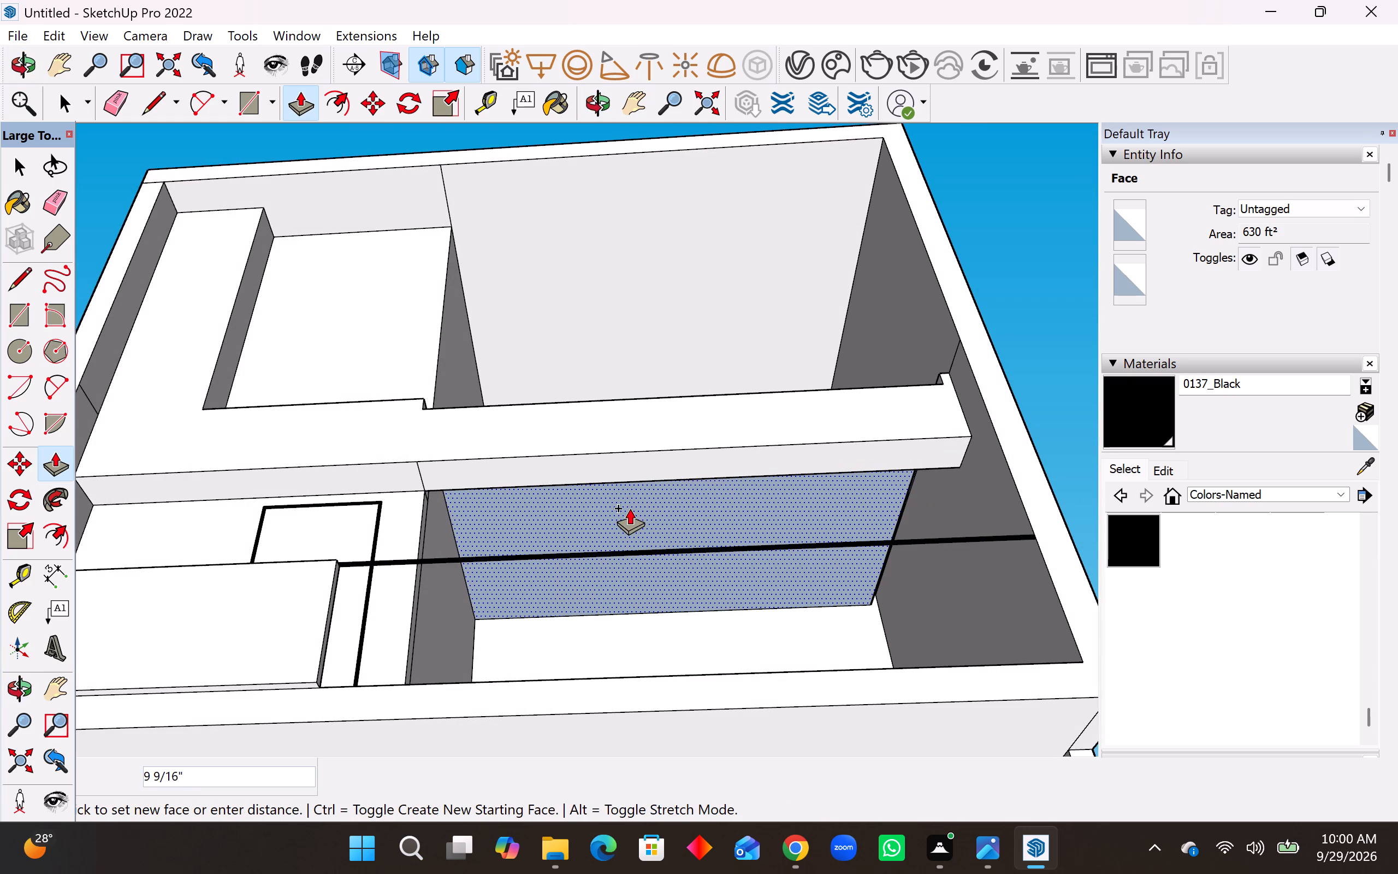
pyautogui.click(604, 477)
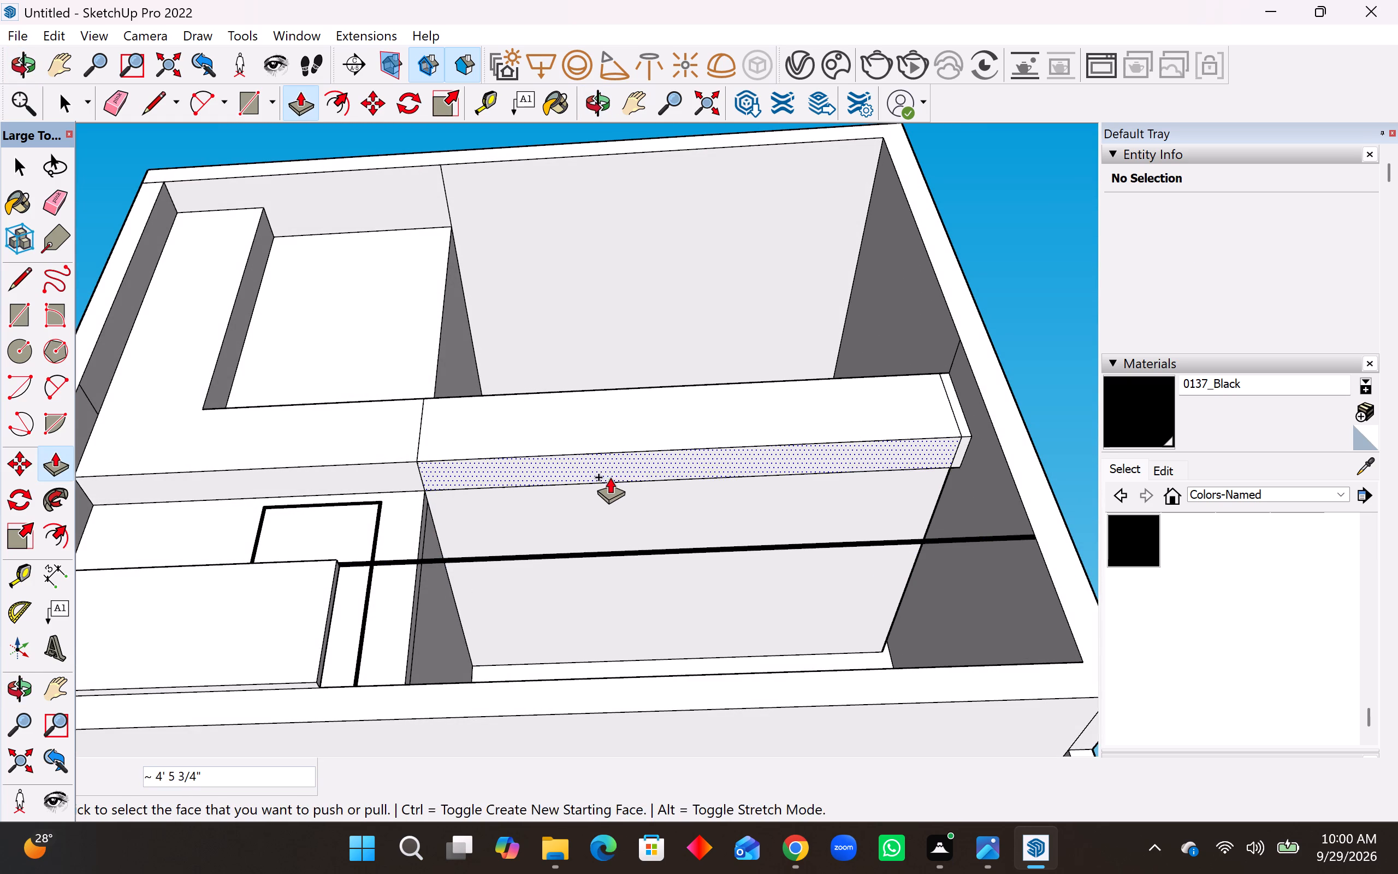
# Push/Pull the end face of the lowered ceiling slab about 4 7/8" toward the side wall.
pyautogui.moveTo(714, 449); pyautogui.dragTo(744, 598, button='middle')
pyautogui.moveTo(609, 459); pyautogui.dragTo(646, 710, button='middle')
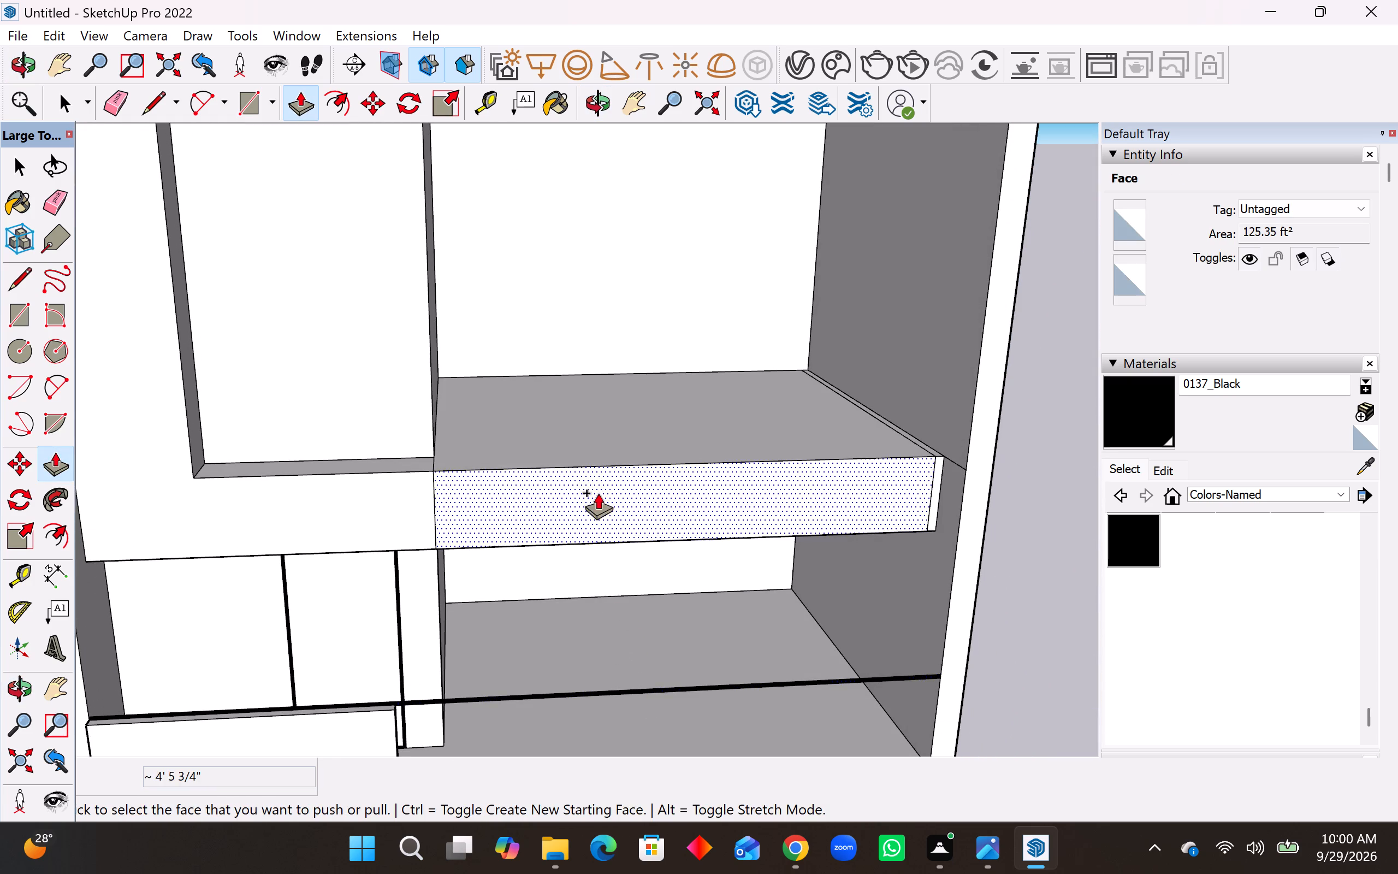
pyautogui.moveTo(598, 493); pyautogui.dragTo(456, 316, button='middle')
pyautogui.moveTo(514, 499); pyautogui.dragTo(498, 400, button='middle')
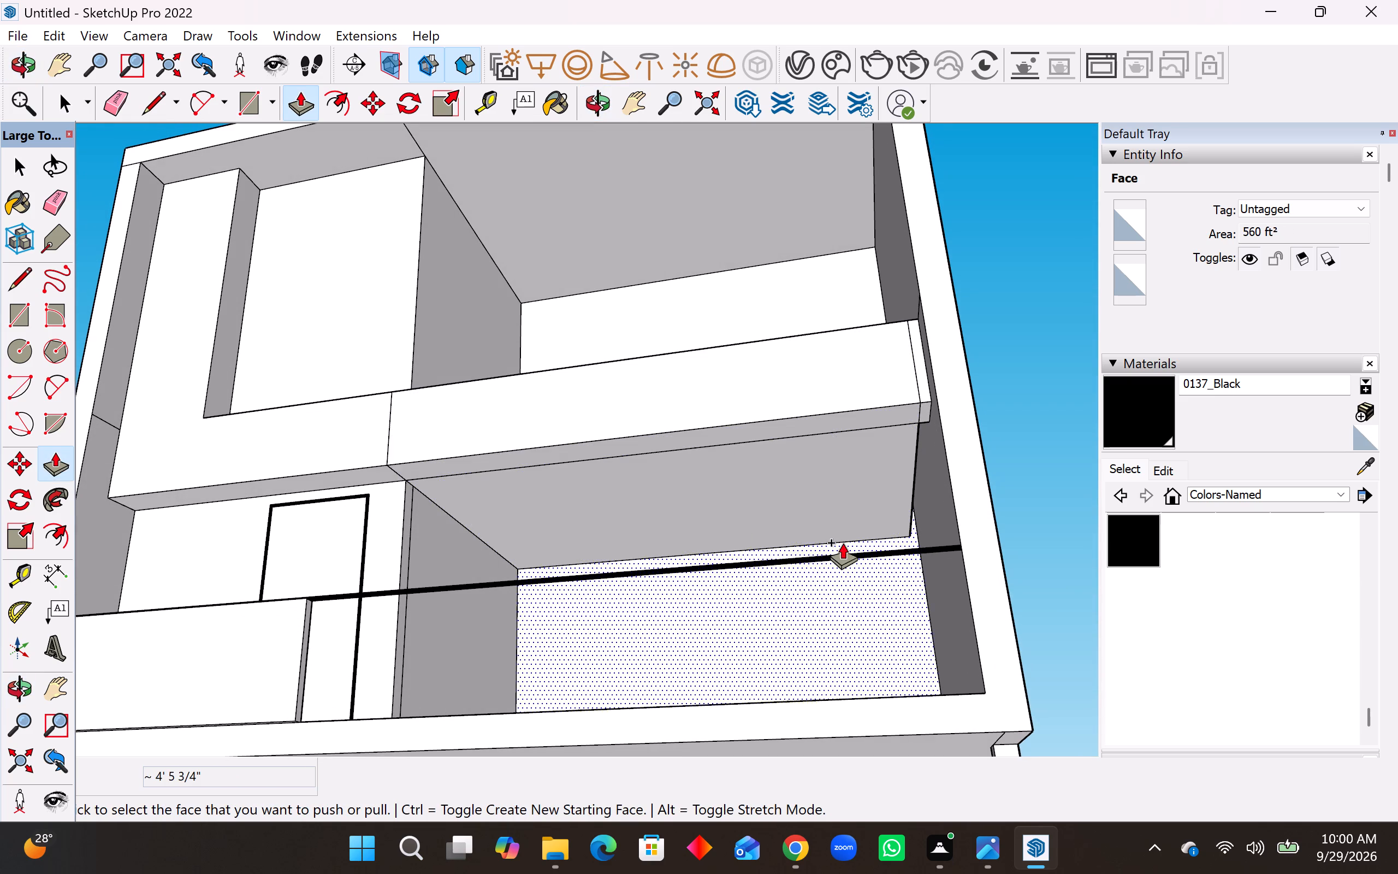
pyautogui.scroll(8, 891, 481)
pyautogui.moveTo(950, 494); pyautogui.dragTo(902, 509, button='middle')
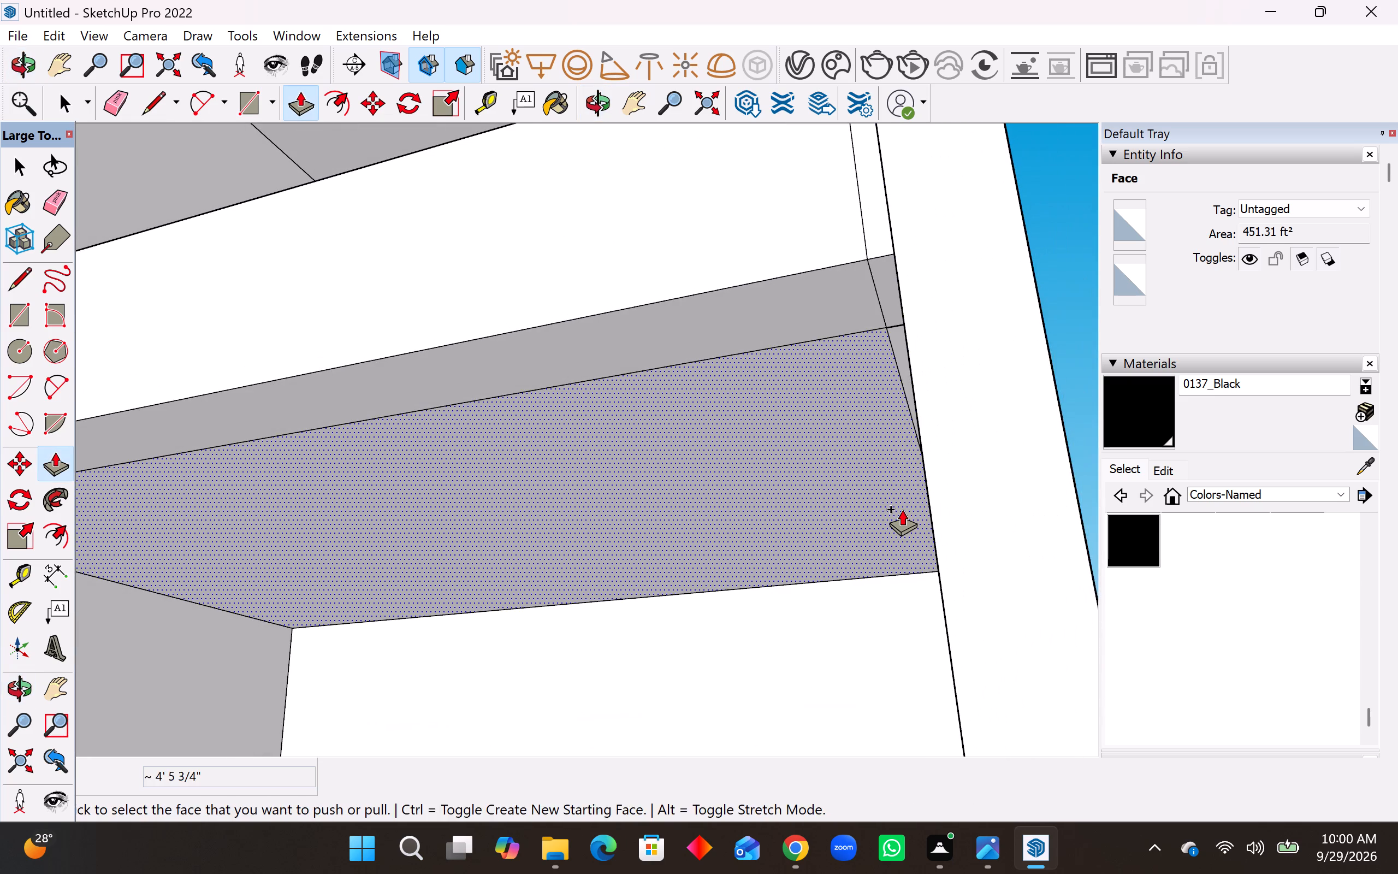
pyautogui.moveTo(902, 508); pyautogui.dragTo(951, 498, button='middle')
pyautogui.moveTo(963, 481); pyautogui.dragTo(928, 483, button='middle')
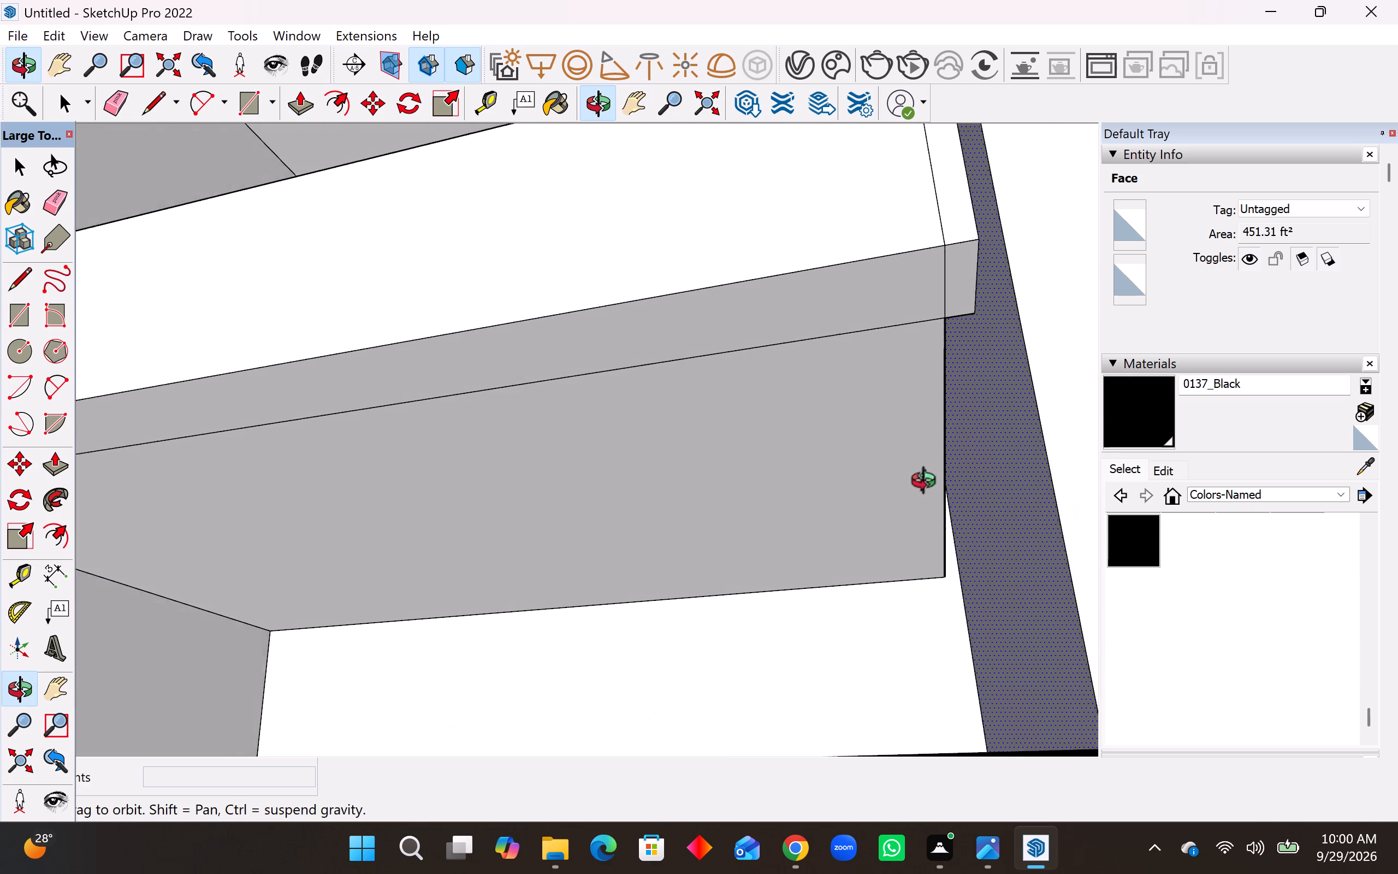
pyautogui.moveTo(928, 483); pyautogui.dragTo(931, 703, button='middle')
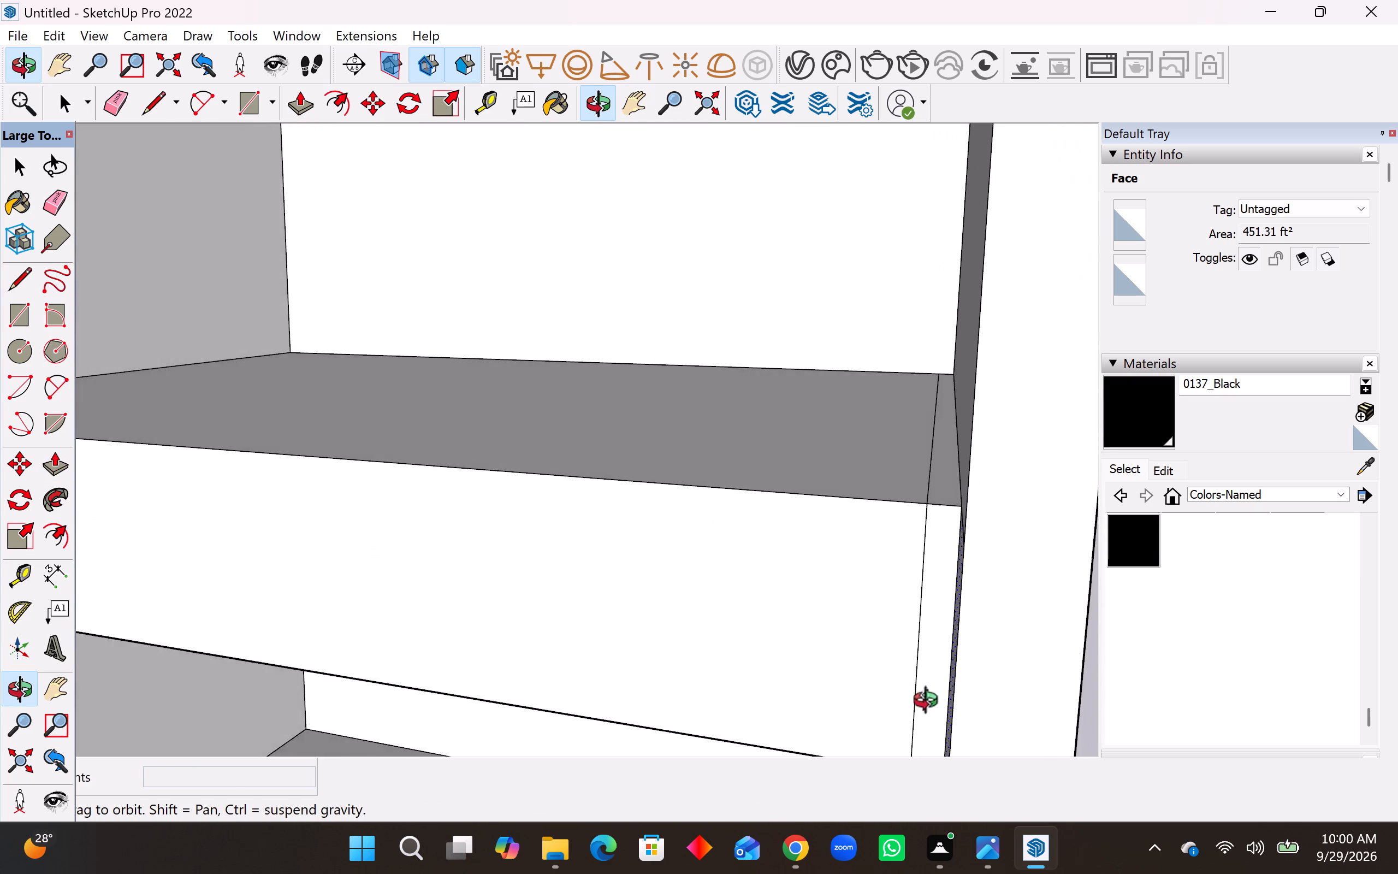
pyautogui.moveTo(931, 703); pyautogui.dragTo(913, 530, button='middle')
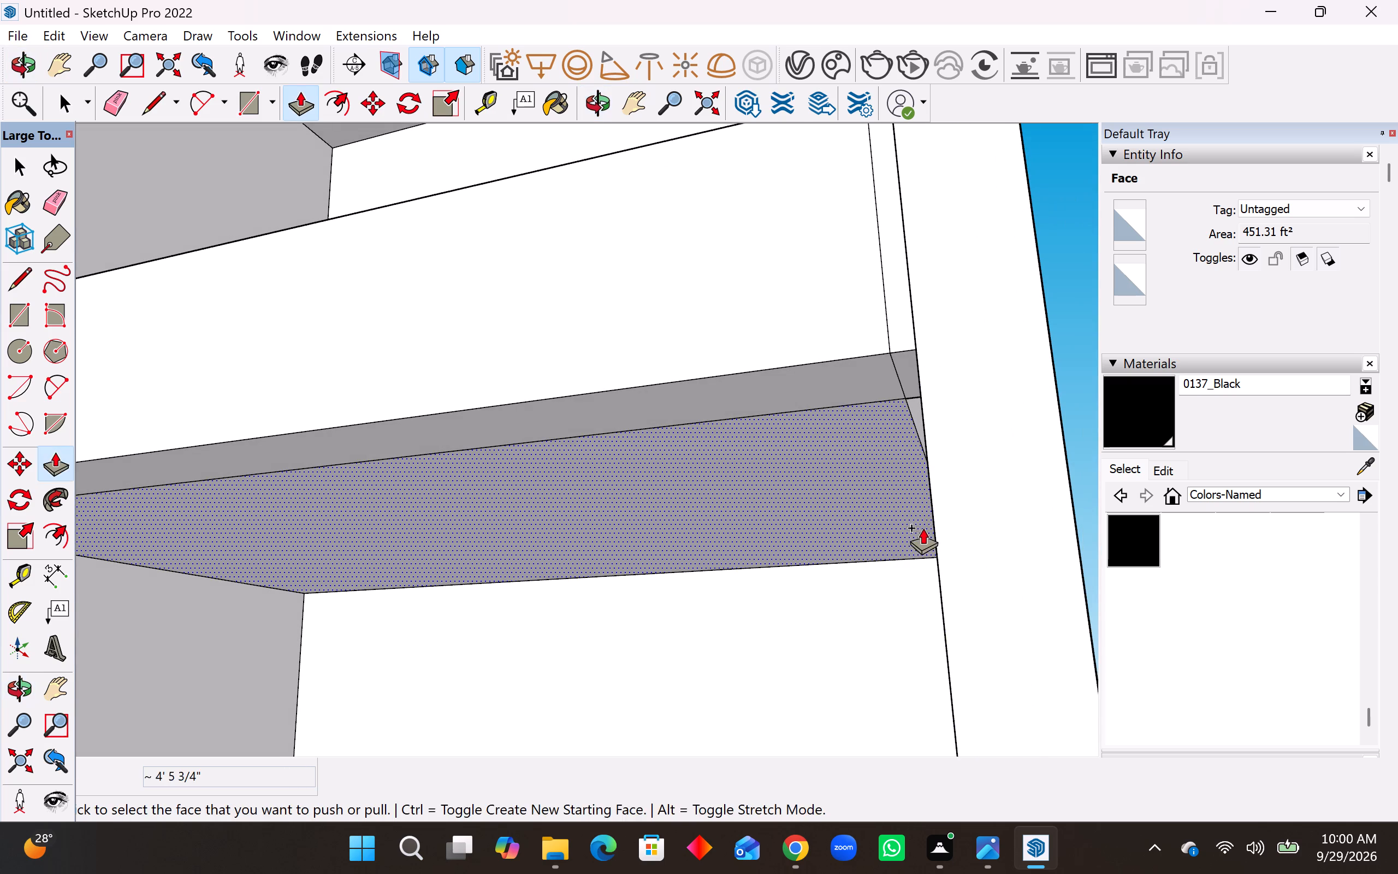
pyautogui.middleClick(923, 528)
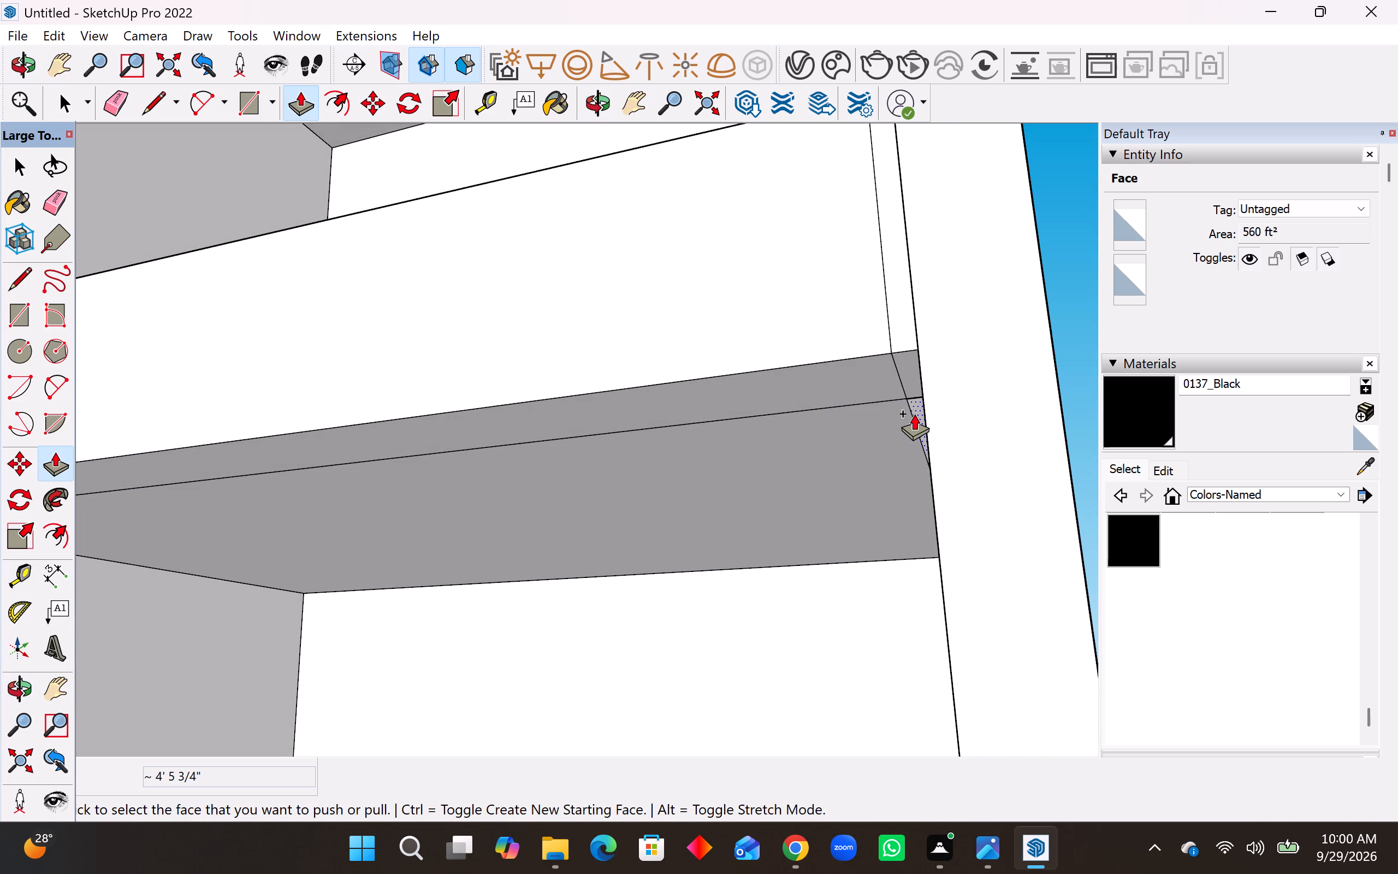
pyautogui.click(914, 414)
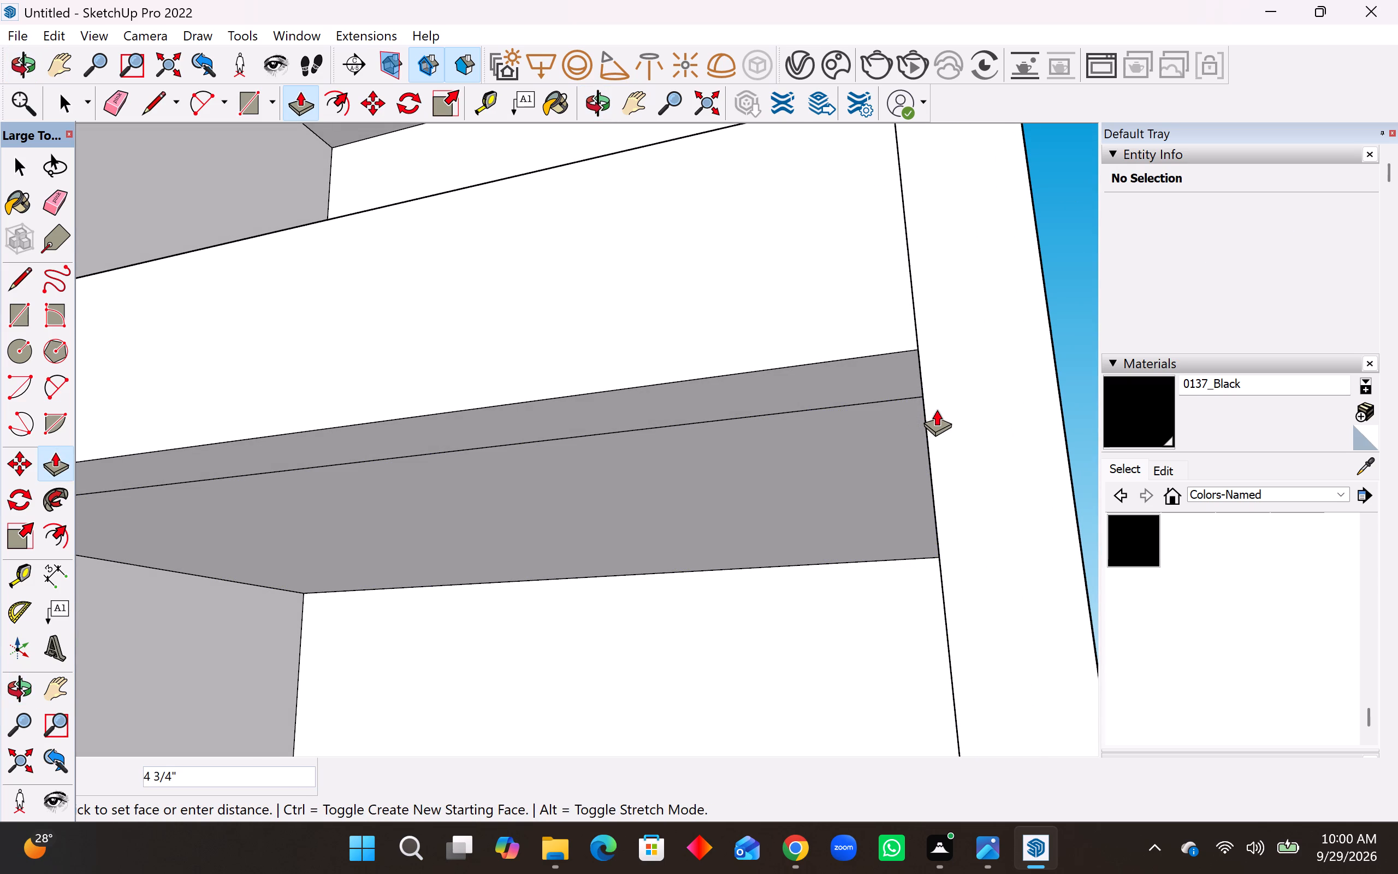
pyautogui.click(937, 409)
# Erase the extra vertical line on the front face of the beam, close to the side wall.
pyautogui.moveTo(899, 433); pyautogui.dragTo(1007, 498, button='middle')
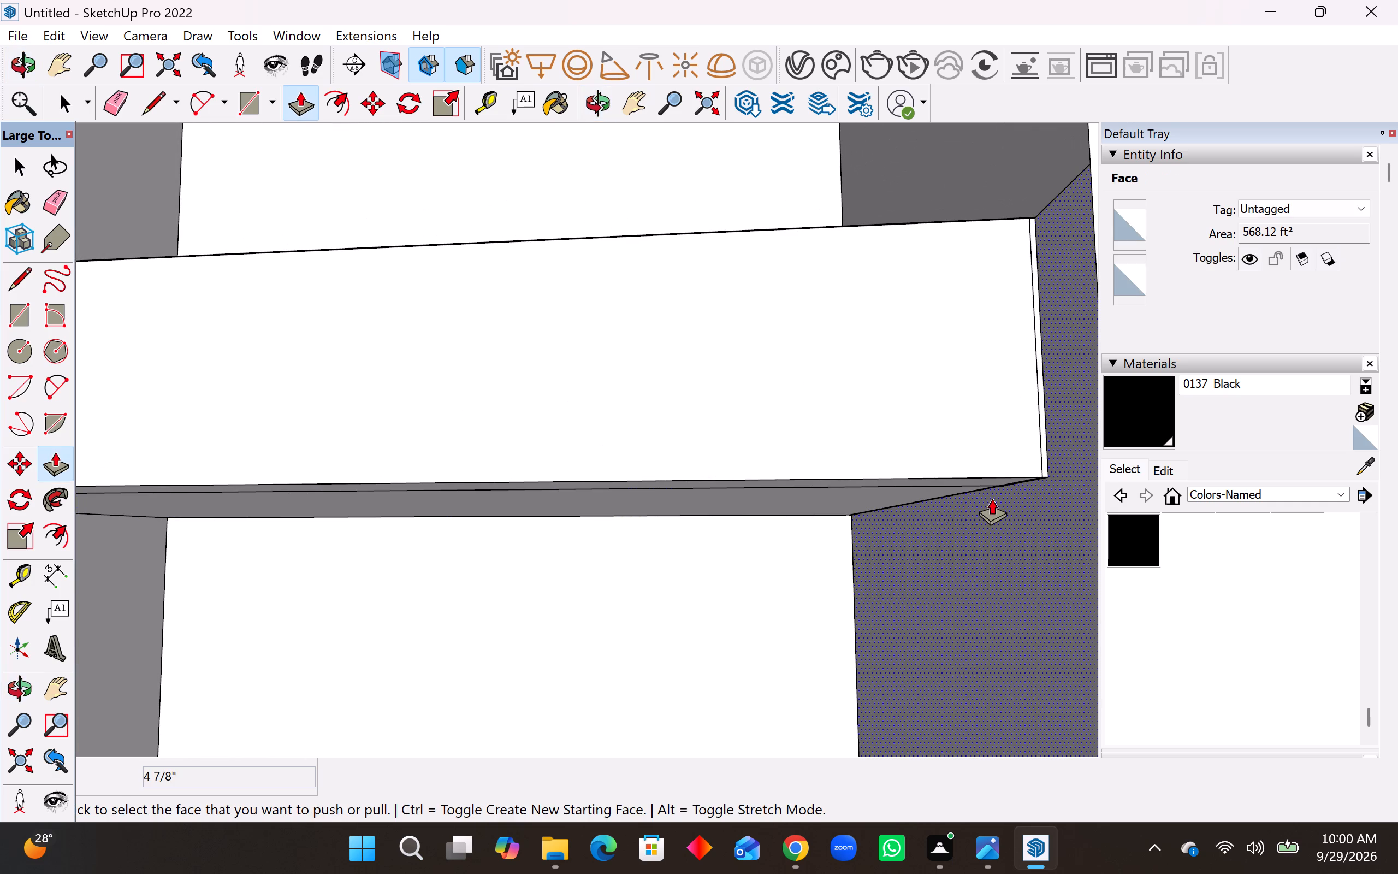
pyautogui.press('space')
pyautogui.scroll(-11, 904, 516)
pyautogui.moveTo(899, 502); pyautogui.dragTo(882, 652, button='middle')
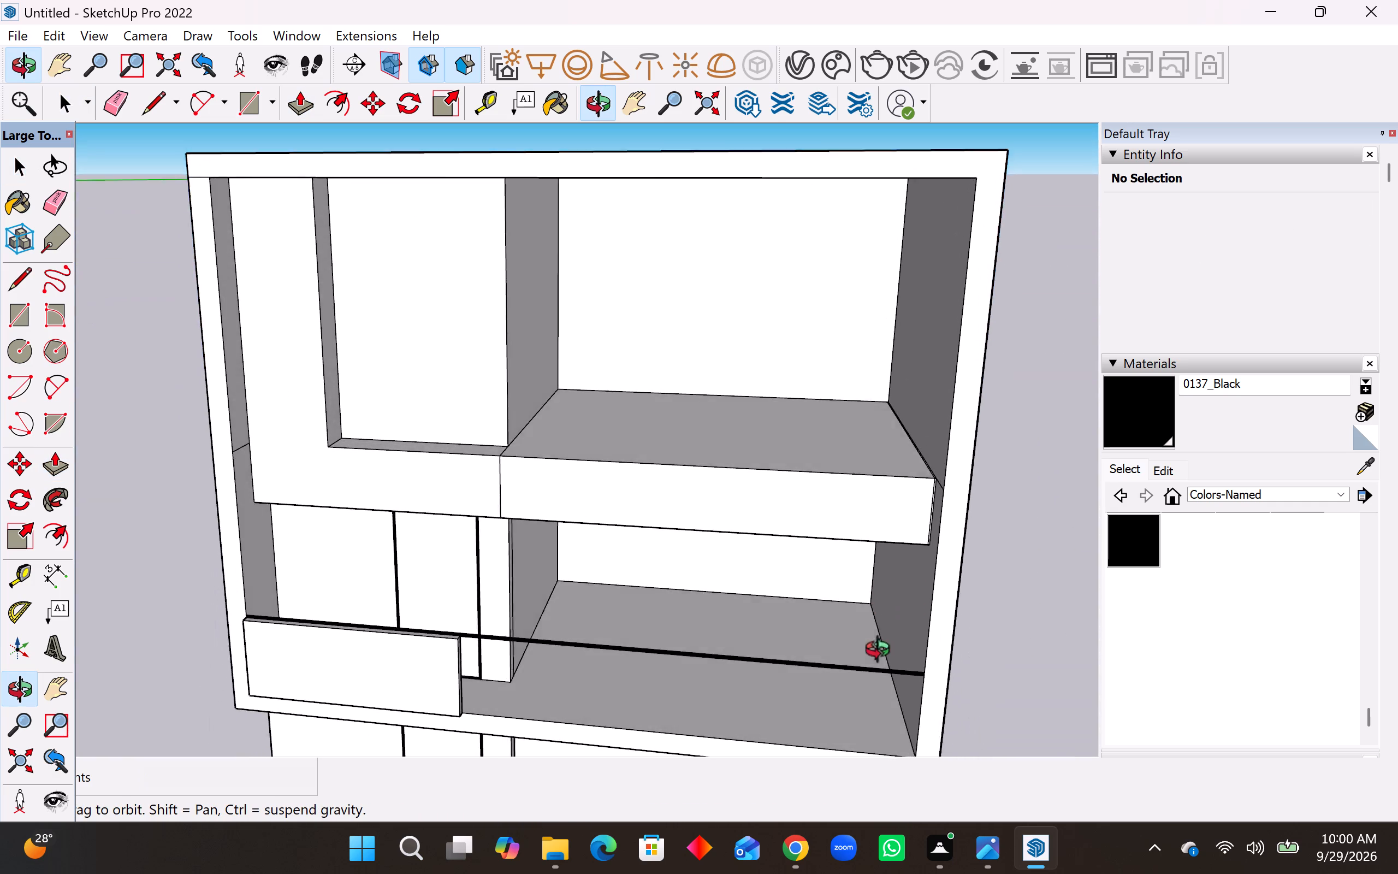
pyautogui.moveTo(882, 652); pyautogui.dragTo(852, 497, button='middle')
pyautogui.scroll(15, 923, 476)
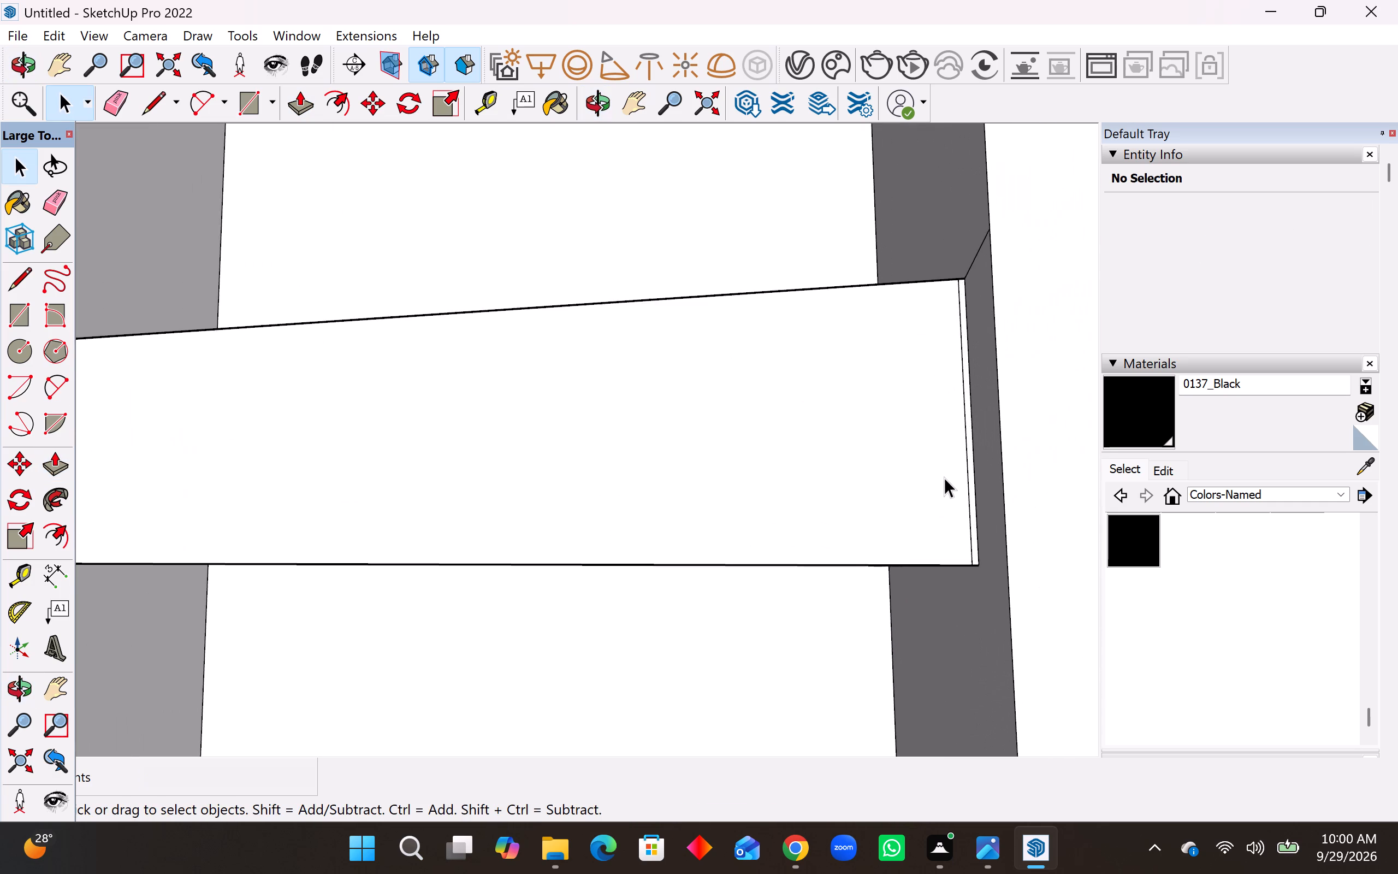
pyautogui.scroll(1, 988, 505)
pyautogui.moveTo(989, 505); pyautogui.dragTo(967, 505, button='middle')
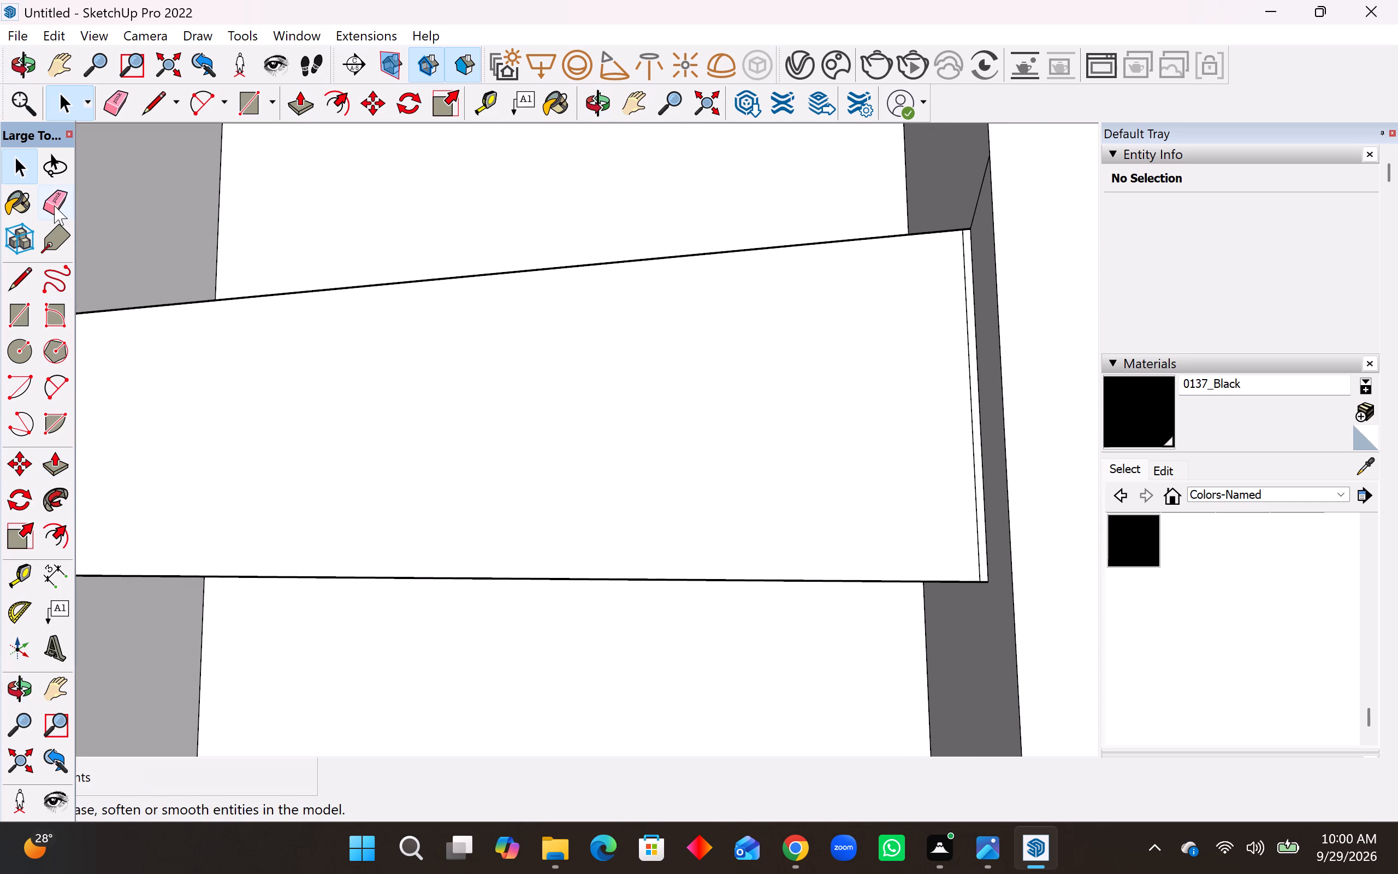
pyautogui.click(54, 205)
pyautogui.click(975, 424)
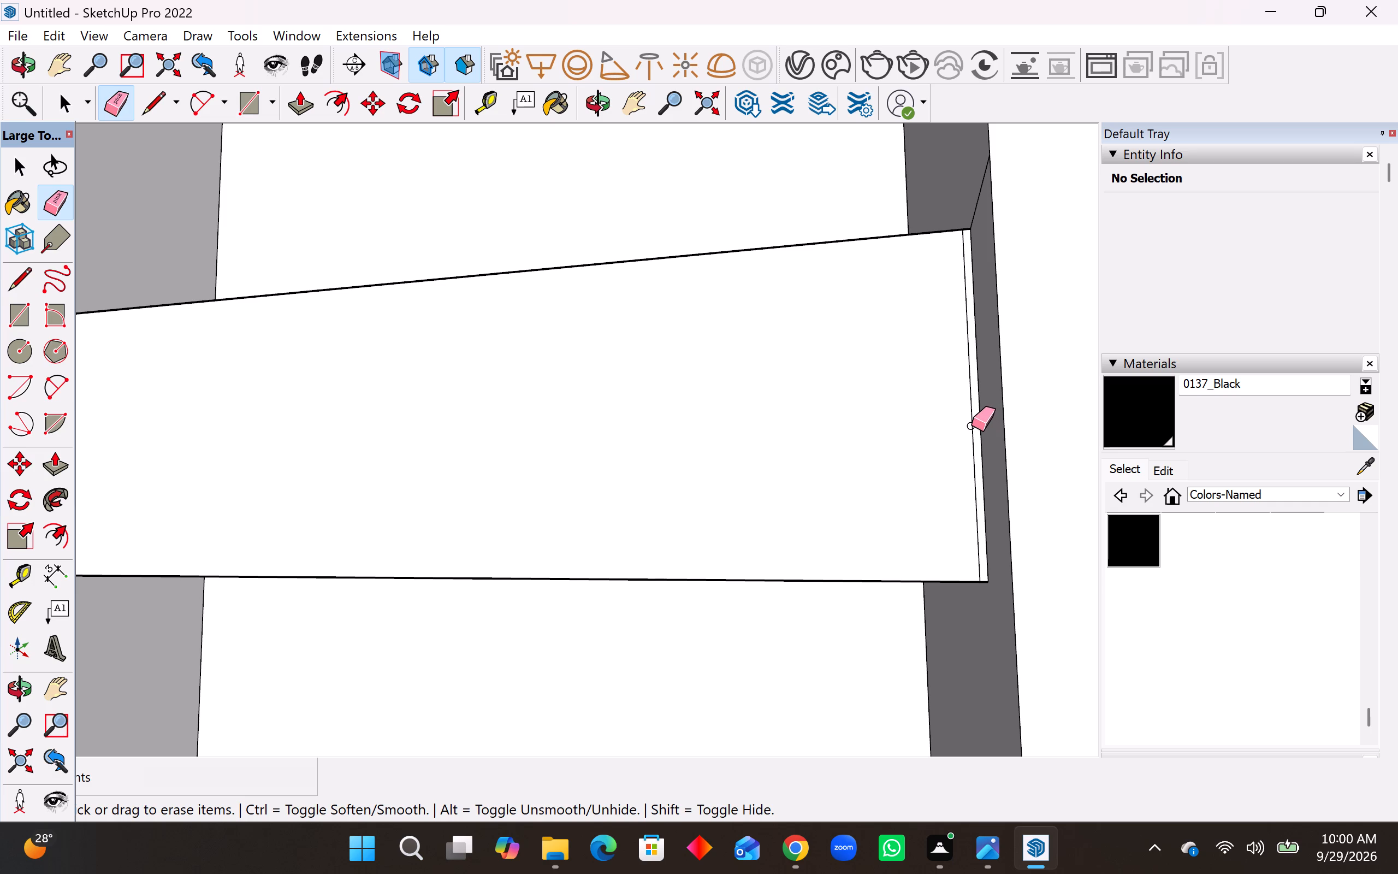
pyautogui.click(973, 426)
# Examine the beam's underside and the gap between the lowered ceiling slab and the side wall.
pyautogui.middleClick(935, 478)
pyautogui.moveTo(953, 434); pyautogui.dragTo(963, 336, button='middle')
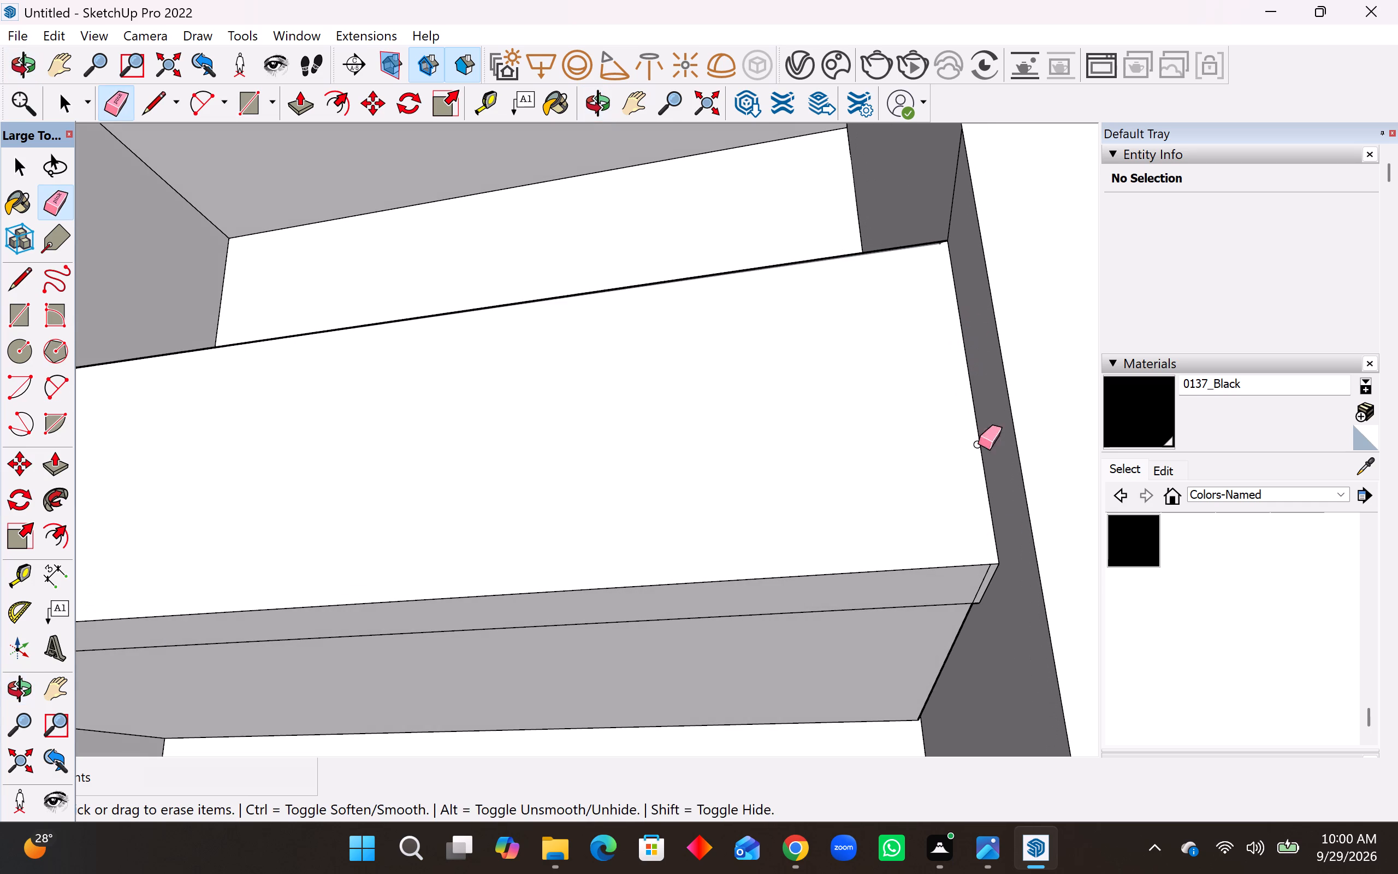
pyautogui.scroll(8, 996, 581)
pyautogui.moveTo(981, 594); pyautogui.dragTo(973, 565, button='middle')
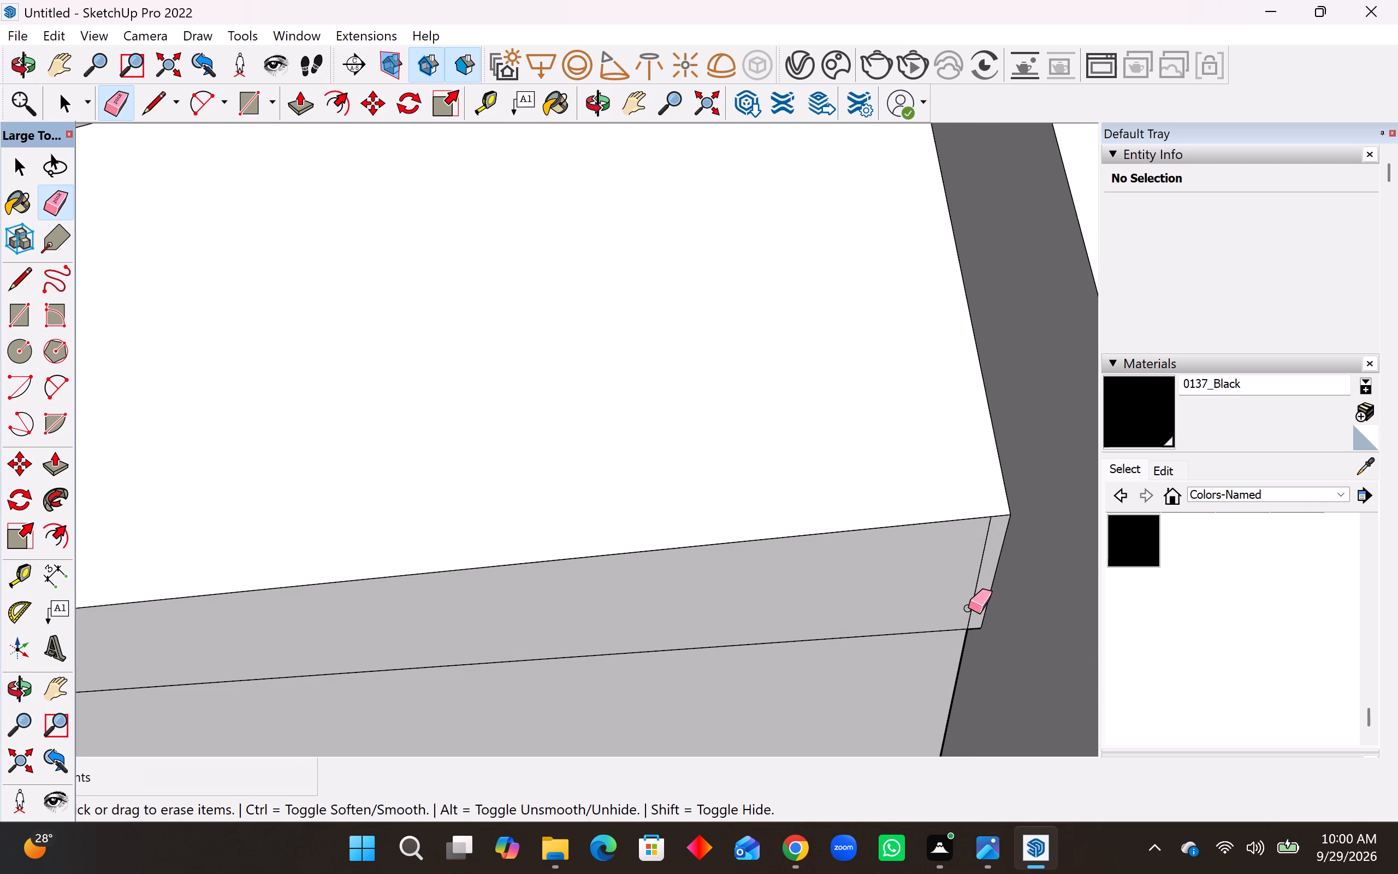
pyautogui.scroll(-12, 965, 601)
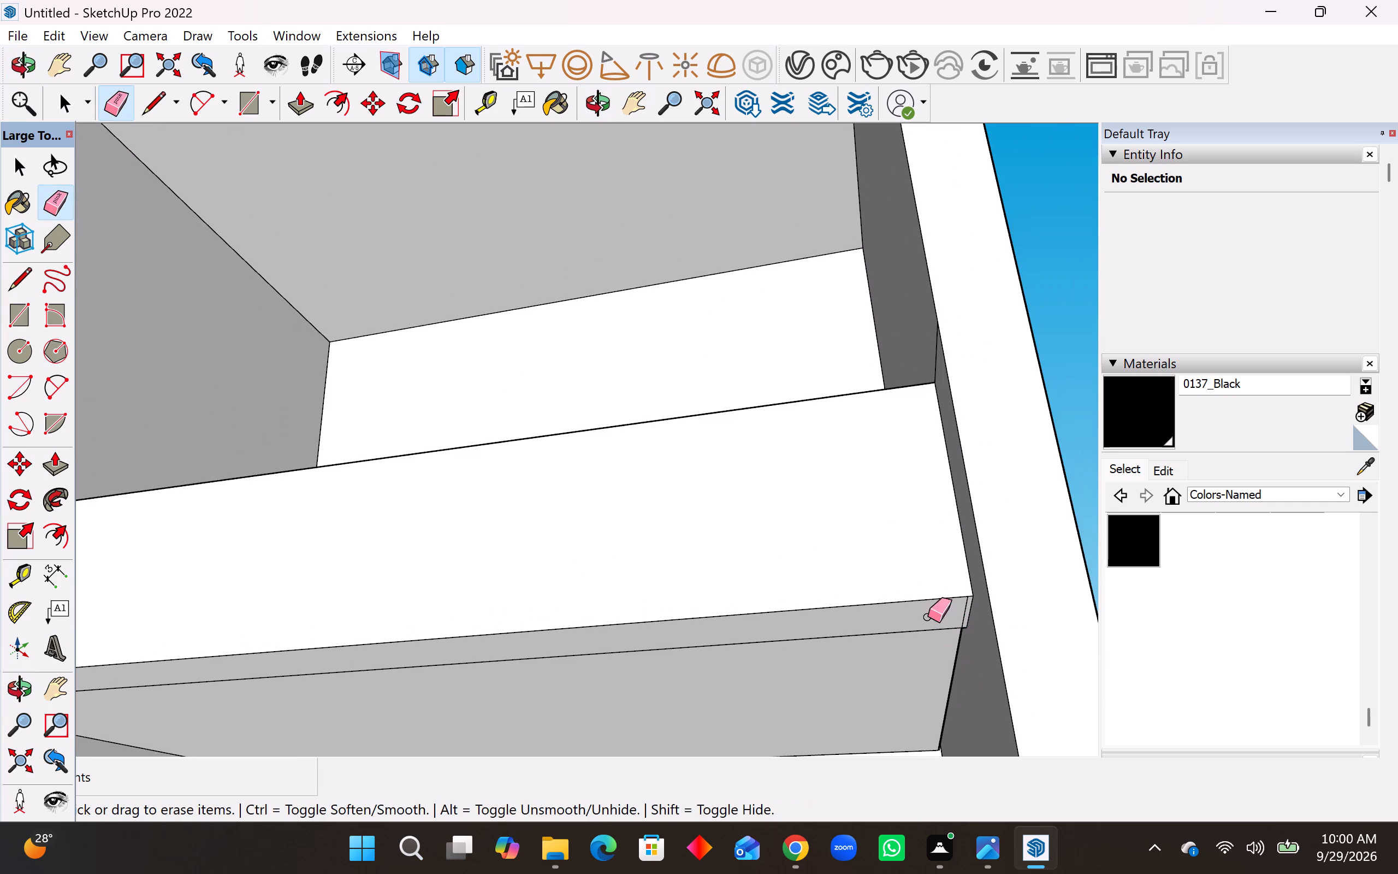
pyautogui.scroll(-2, 928, 615)
pyautogui.moveTo(948, 736); pyautogui.dragTo(941, 684, button='middle')
pyautogui.scroll(-1, 961, 708)
pyautogui.scroll(2, 984, 729)
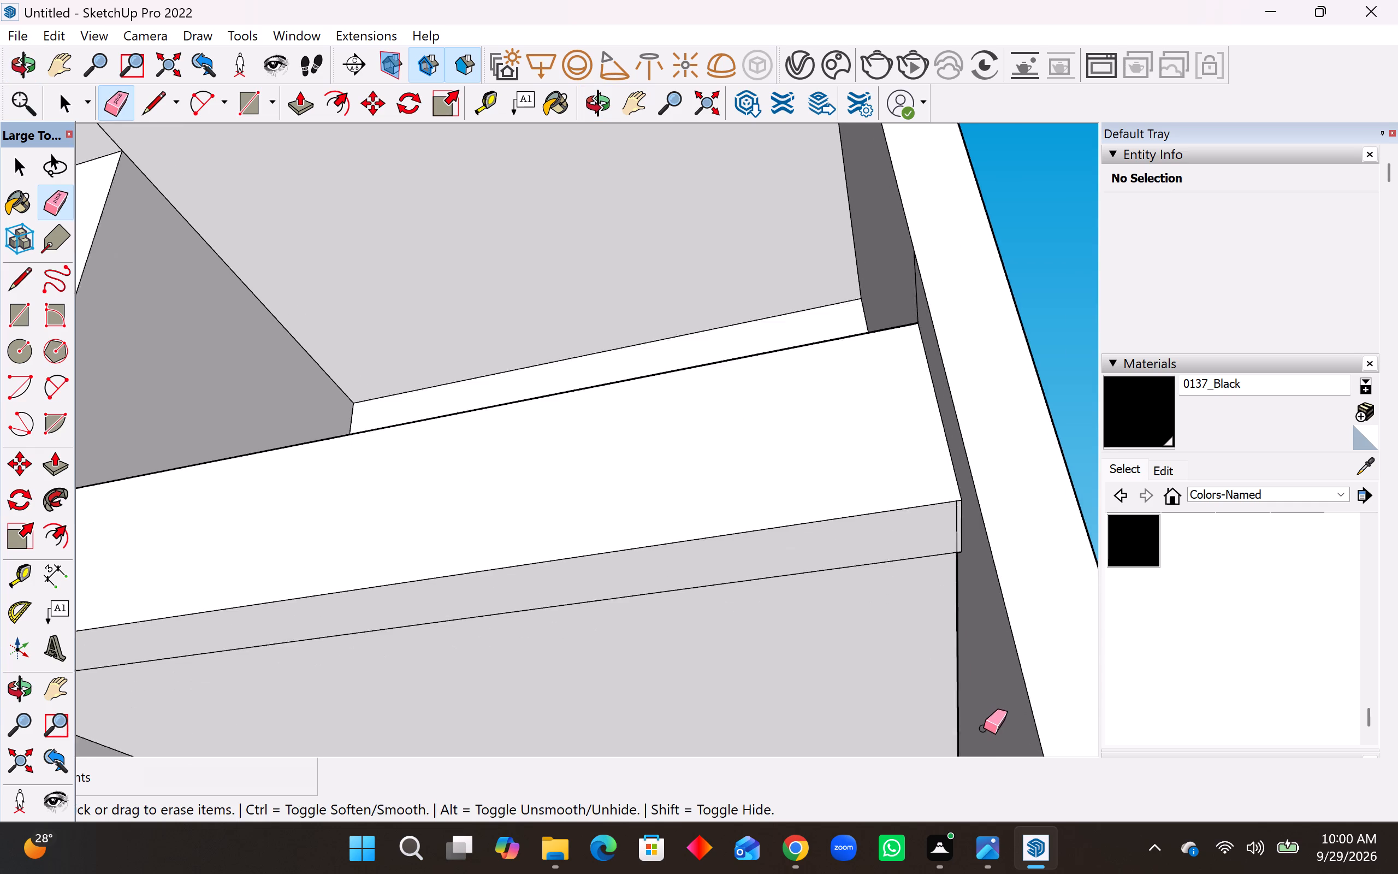
pyautogui.scroll(6, 984, 728)
pyautogui.middleClick(911, 560)
pyautogui.middleClick(911, 557)
pyautogui.scroll(-9, 911, 558)
pyautogui.scroll(5, 939, 716)
pyautogui.moveTo(920, 663); pyautogui.dragTo(922, 697, button='middle')
# Draw a line of about 1 1/8" from the ceiling slab's back lower corner across the gap to the side wall.
pyautogui.click(19, 277)
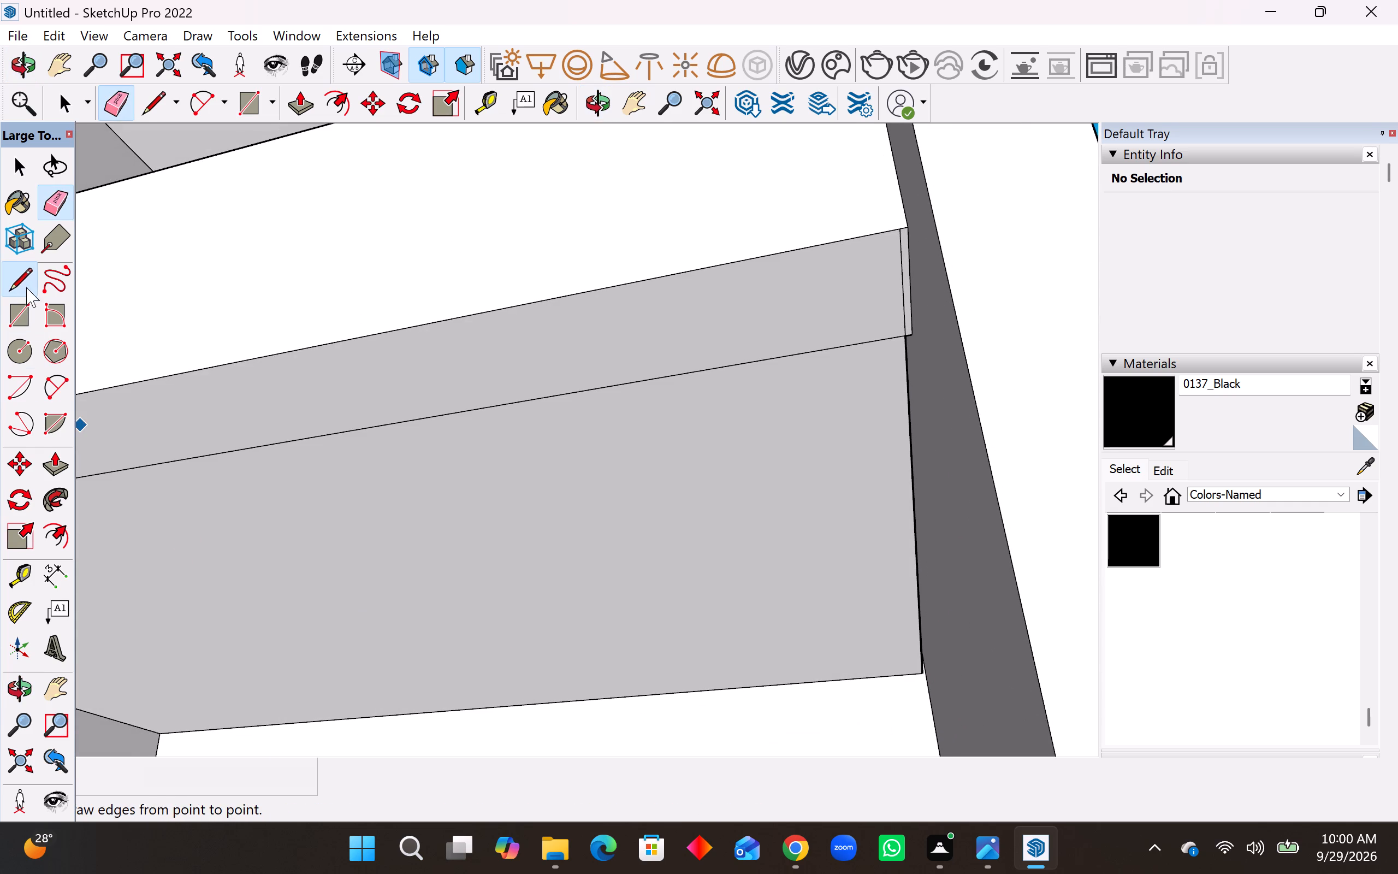
pyautogui.scroll(4, 951, 677)
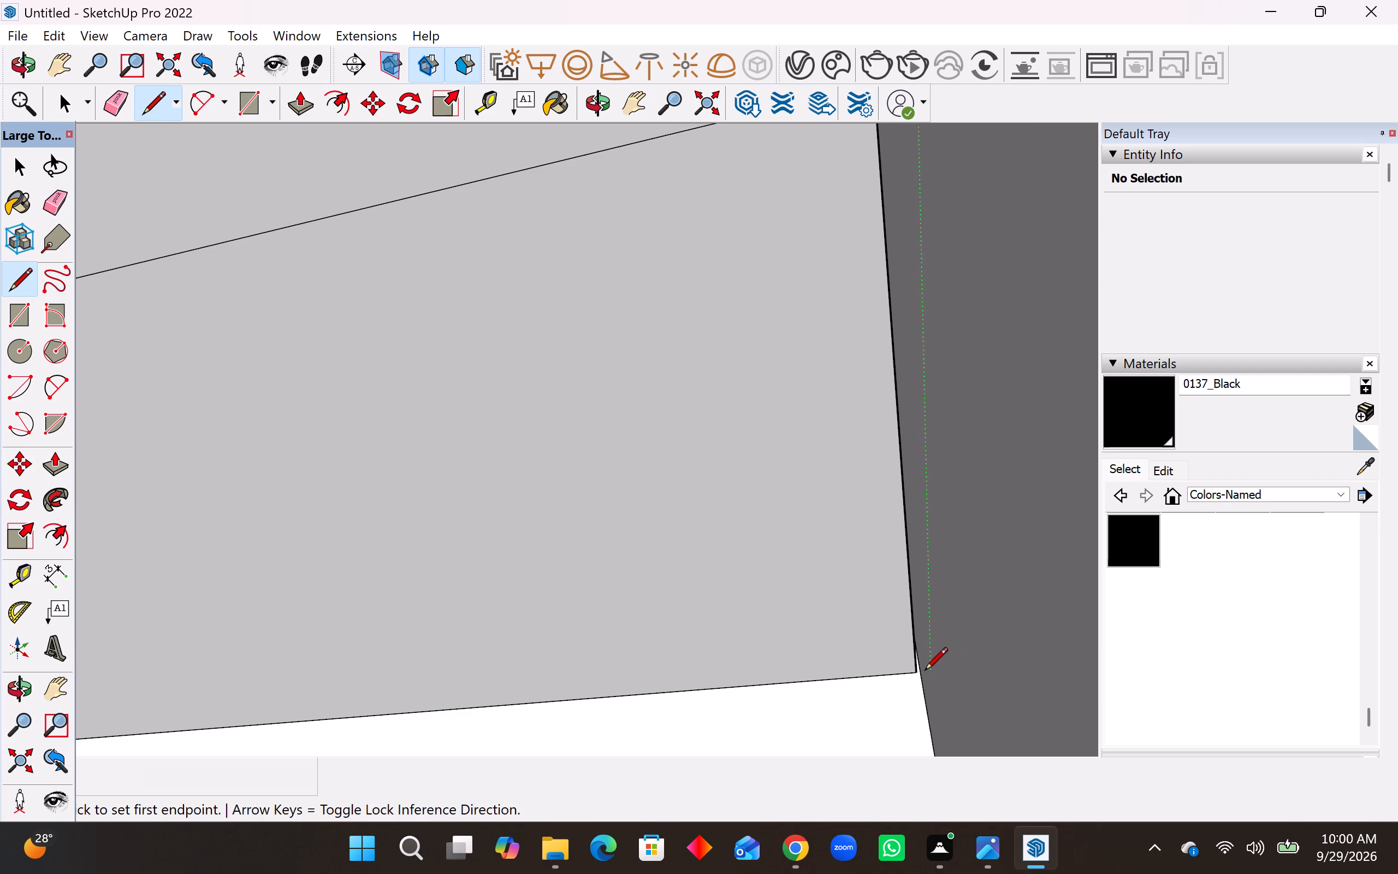
pyautogui.click(920, 672)
pyautogui.scroll(12, 922, 678)
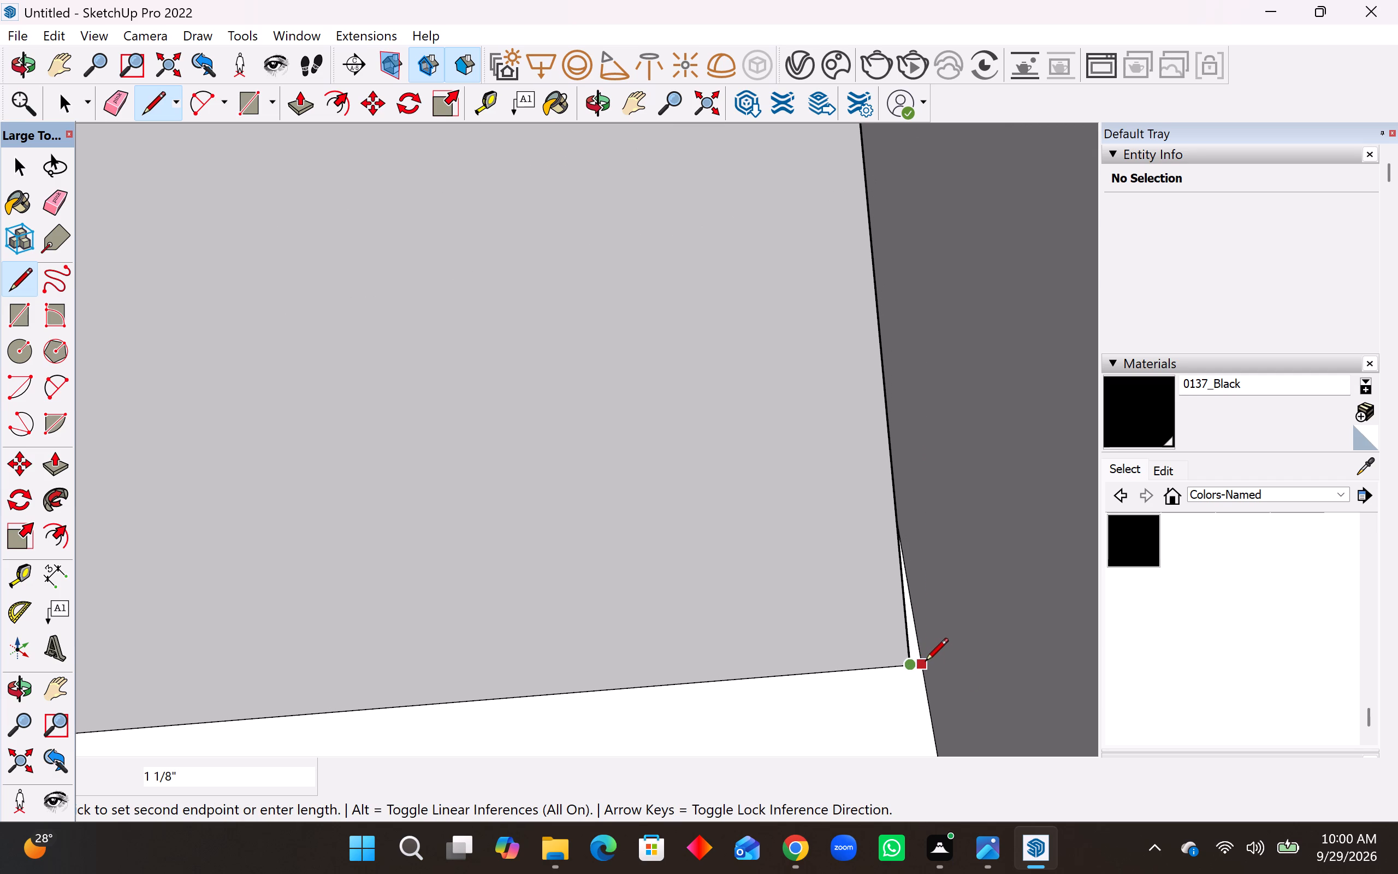
pyautogui.click(925, 663)
pyautogui.scroll(-3, 920, 673)
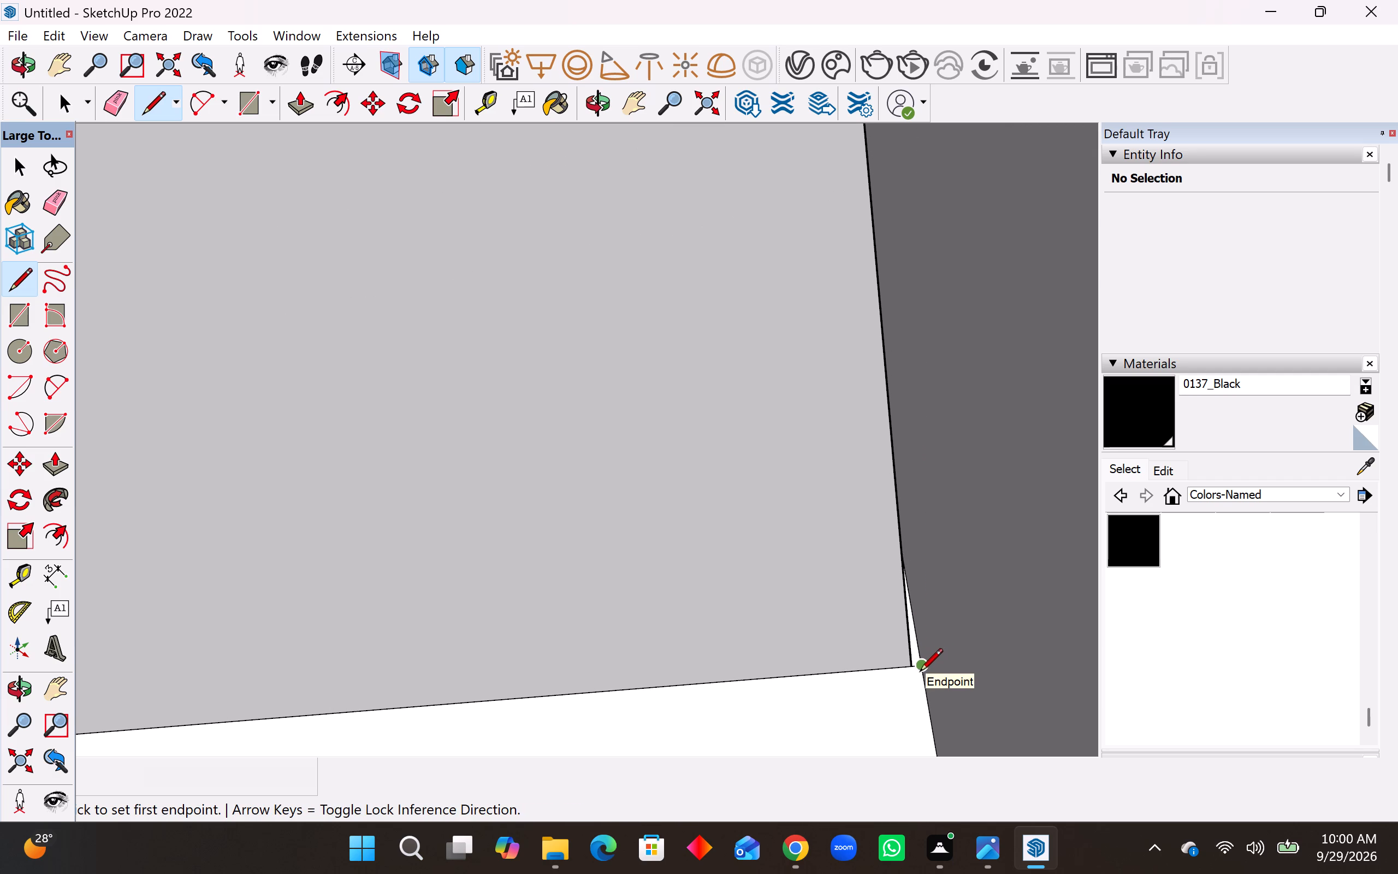
pyautogui.scroll(-12, 920, 673)
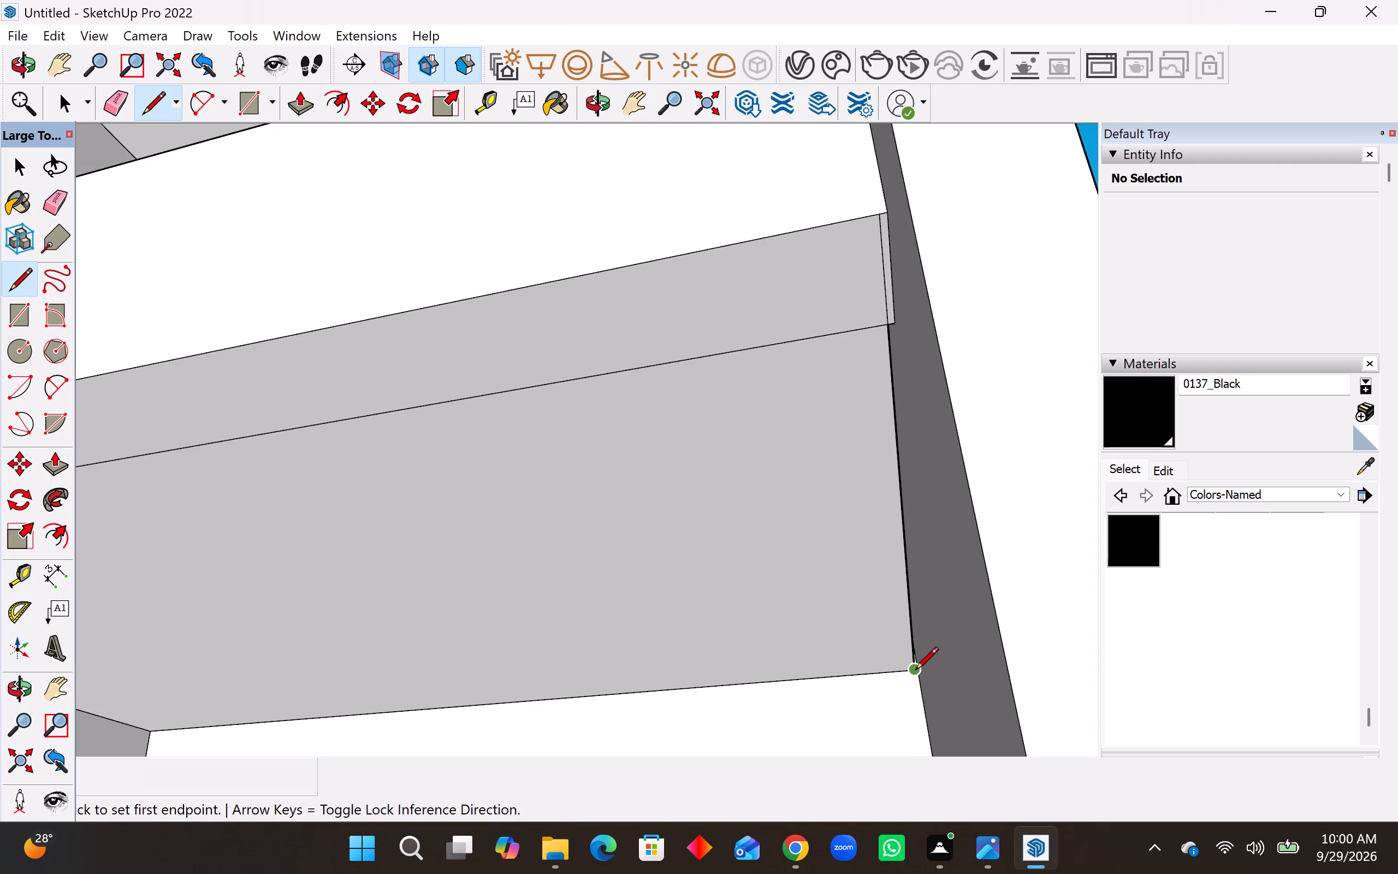
pyautogui.moveTo(915, 671); pyautogui.dragTo(928, 660, button='middle')
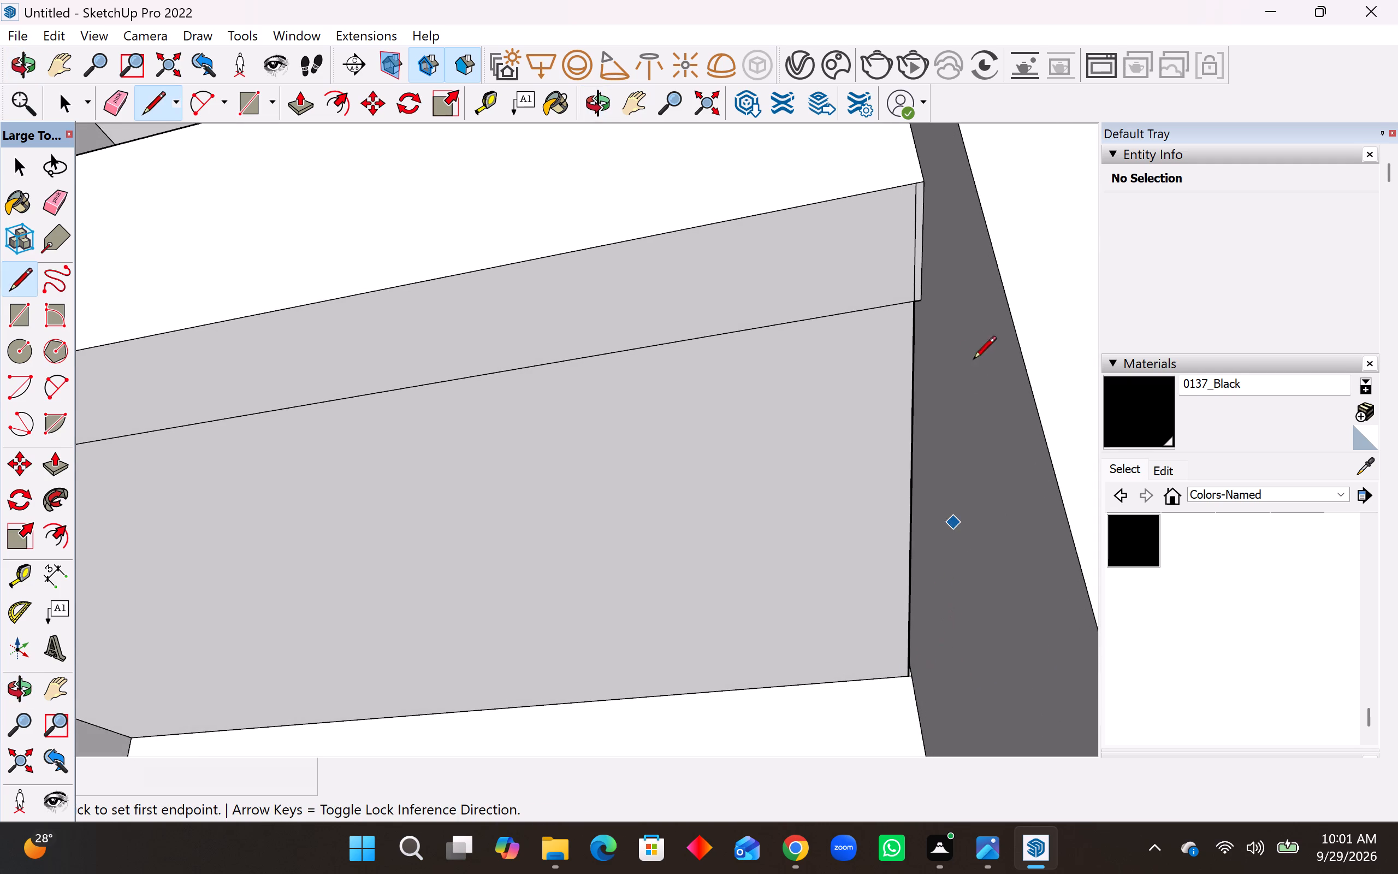
# Draw a line of about 19' 6 7/8" along the side wall from the beam's underside to the ceiling's back edge, closing the gap.
pyautogui.click(921, 304)
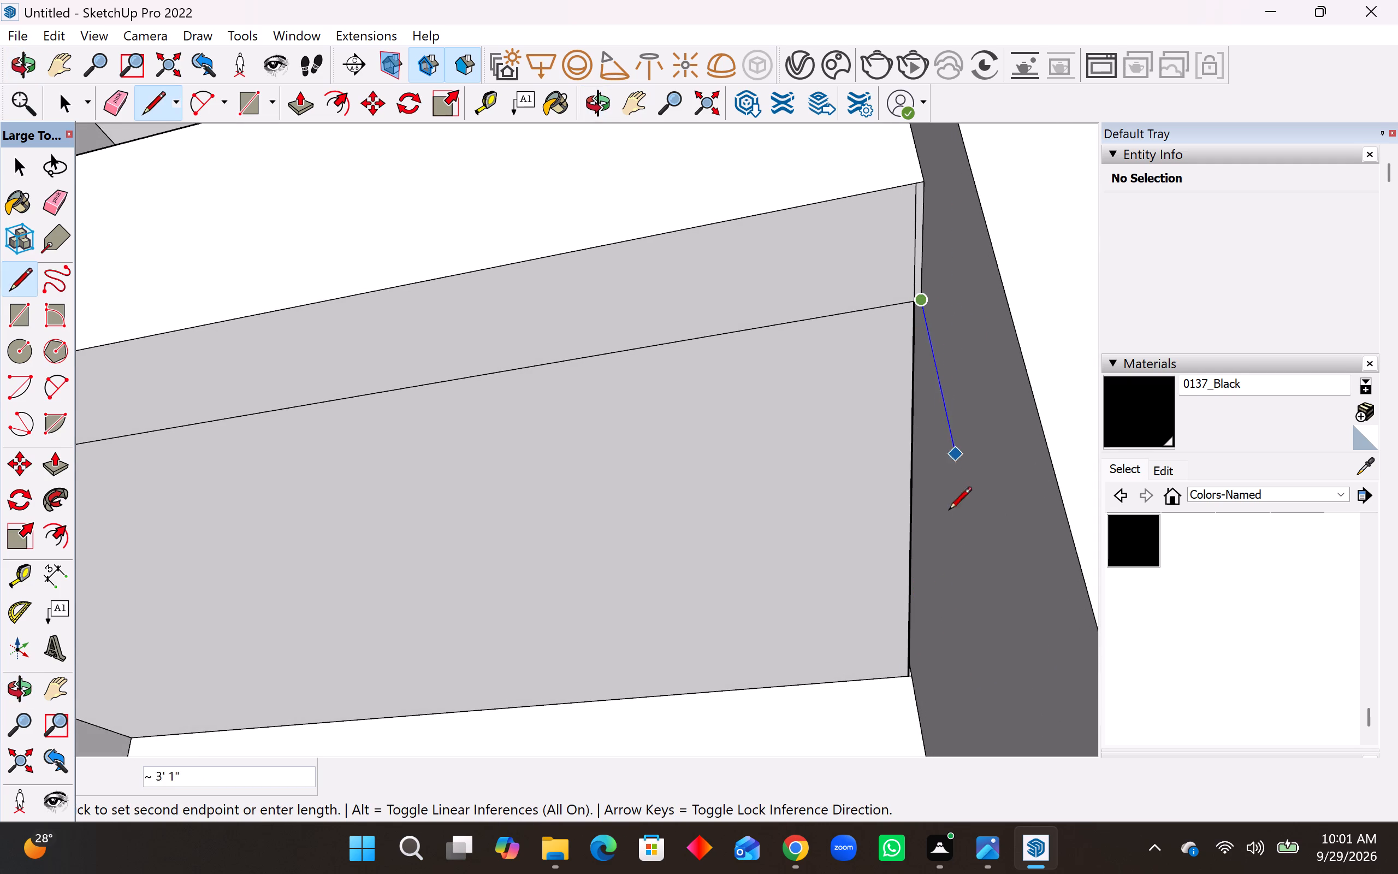
pyautogui.click(925, 677)
pyautogui.moveTo(902, 604); pyautogui.dragTo(908, 616, button='middle')
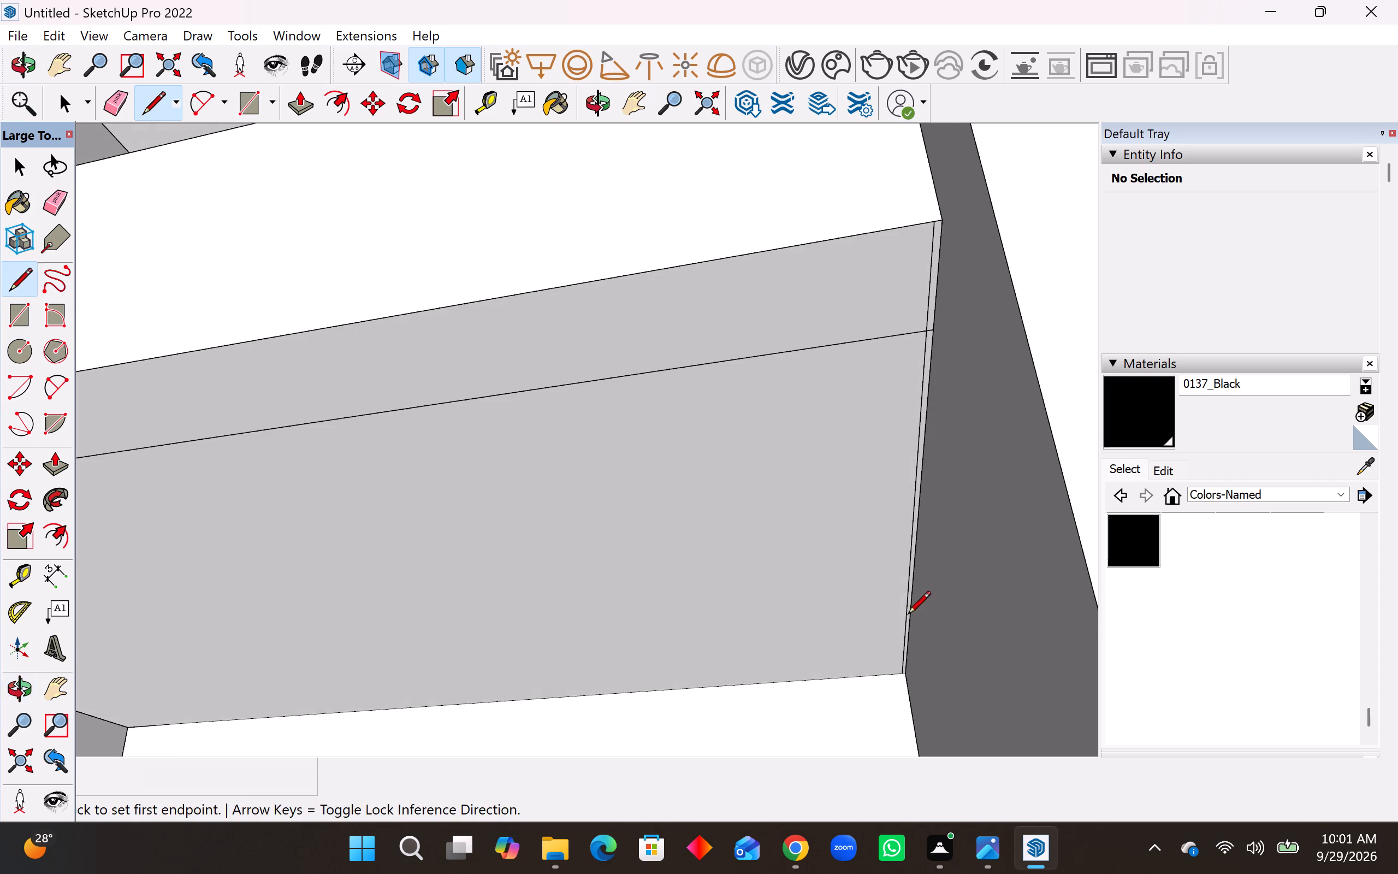
pyautogui.middleClick(908, 616)
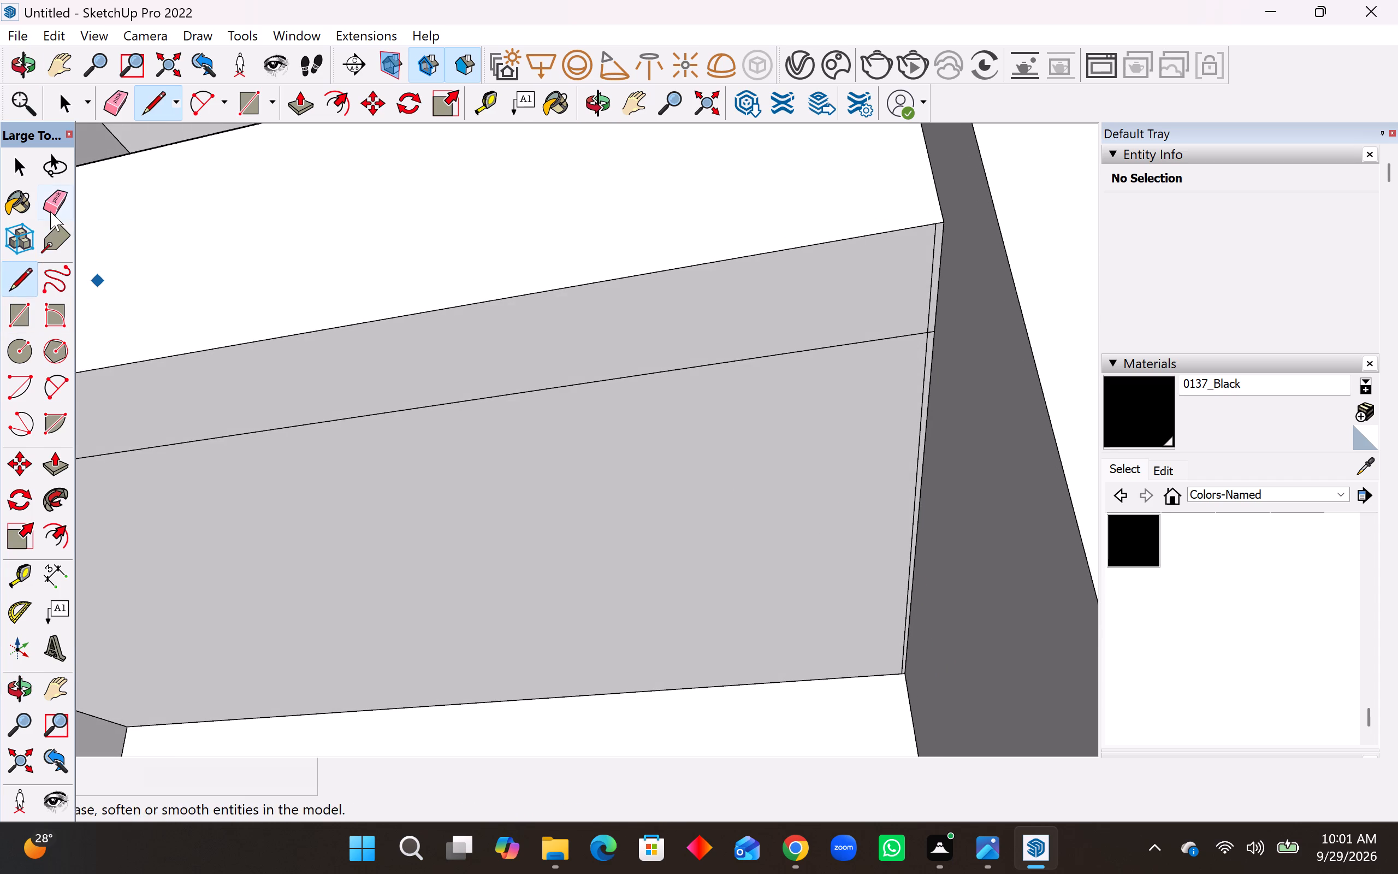
# Erase the two extra edges running parallel to the side wall on the undersides of the ceiling slab and the beam.
pyautogui.click(50, 209)
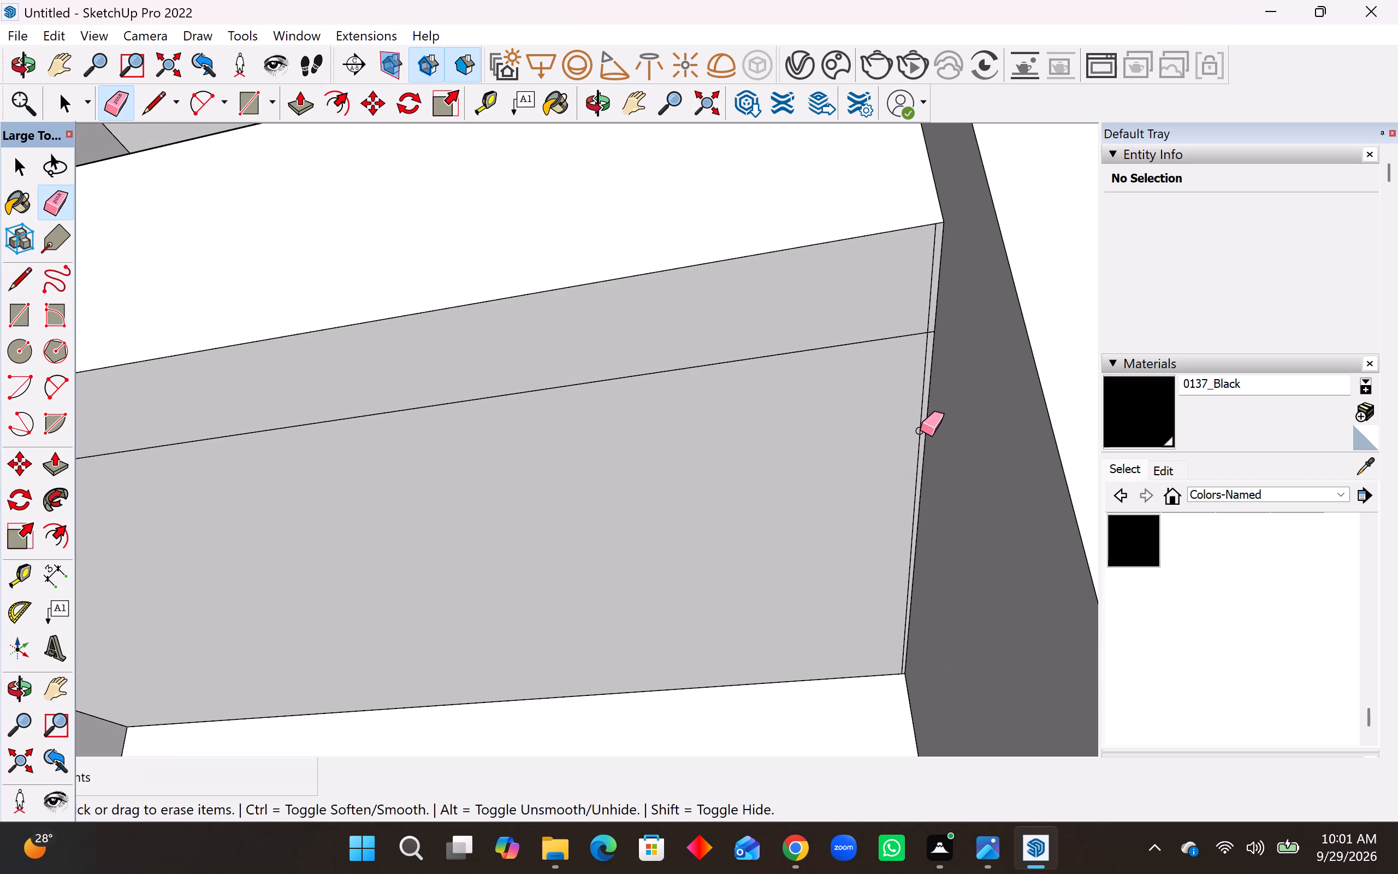
pyautogui.click(920, 430)
pyautogui.click(929, 304)
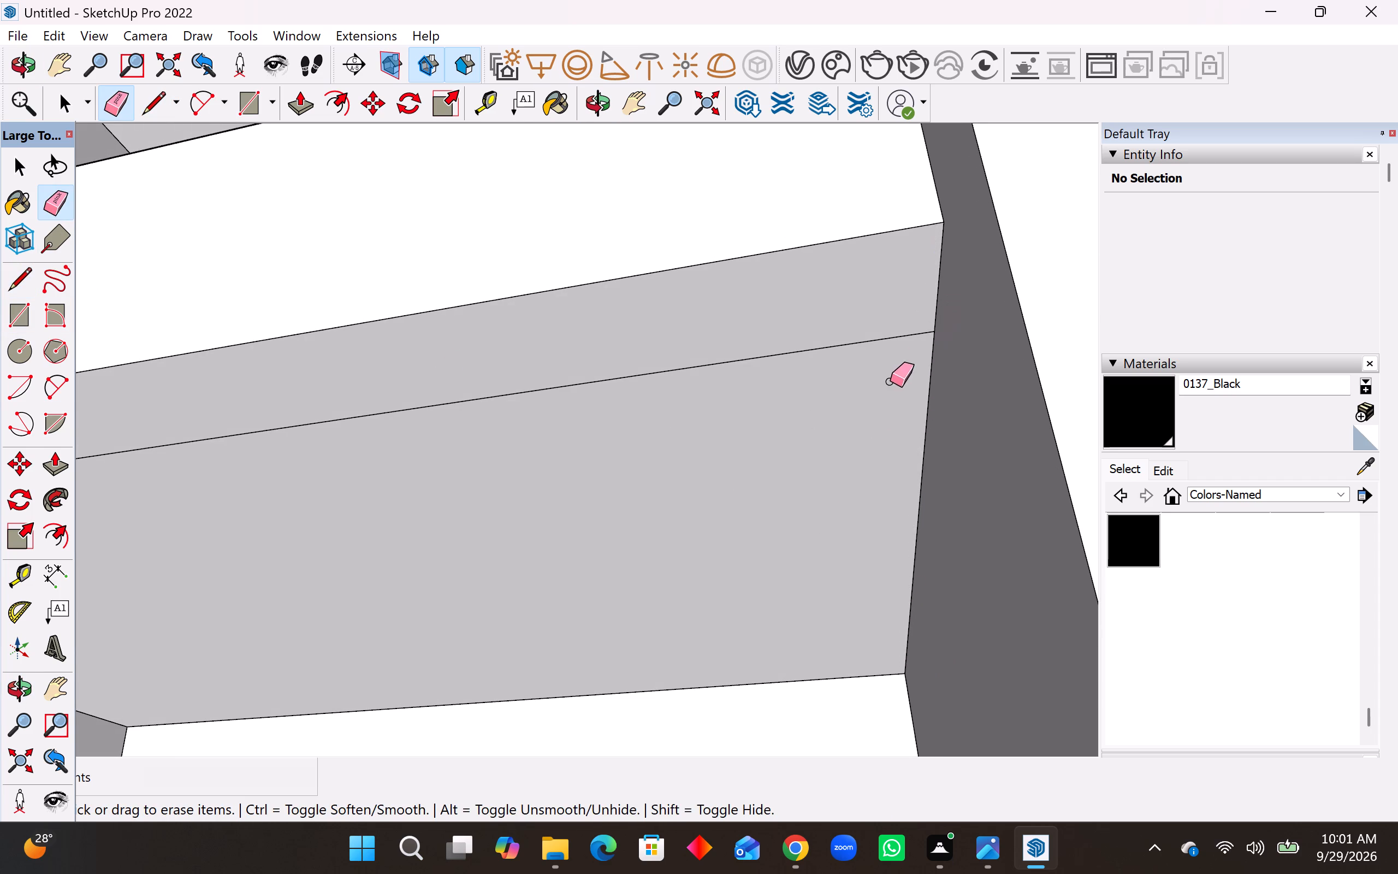
# Erase the extra edge alongside the side wall on the top-floor recess's floor surface.
pyautogui.scroll(-8, 883, 424)
pyautogui.moveTo(876, 423); pyautogui.dragTo(953, 547, button='middle')
pyautogui.moveTo(970, 566); pyautogui.dragTo(975, 584, button='middle')
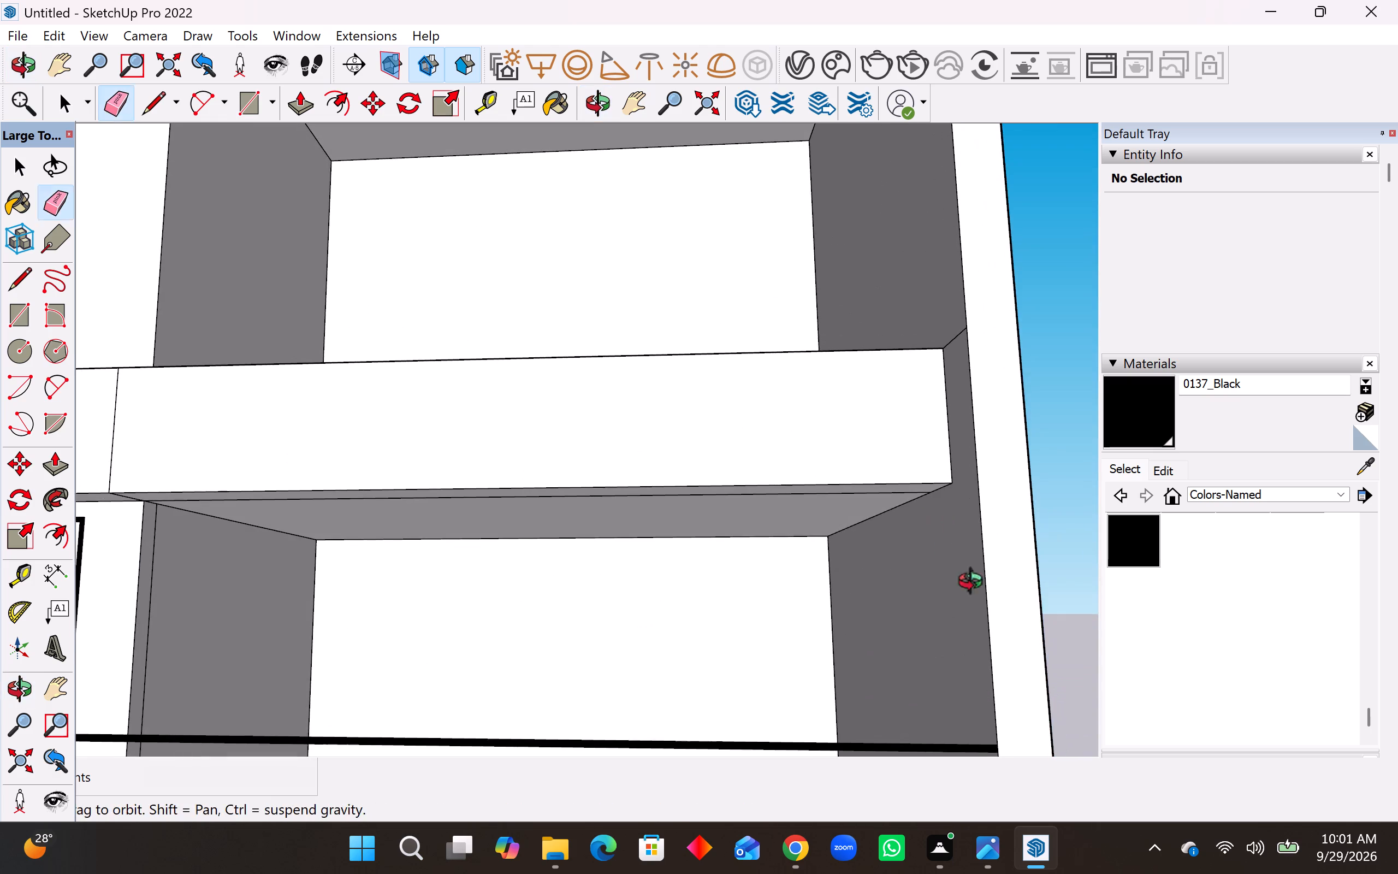
pyautogui.moveTo(975, 584); pyautogui.dragTo(993, 688, button='middle')
pyautogui.middleClick(993, 688)
pyautogui.moveTo(861, 560); pyautogui.dragTo(870, 614, button='middle')
pyautogui.scroll(-5, 872, 613)
pyautogui.moveTo(886, 541); pyautogui.dragTo(908, 610, button='middle')
pyautogui.scroll(-1, 907, 604)
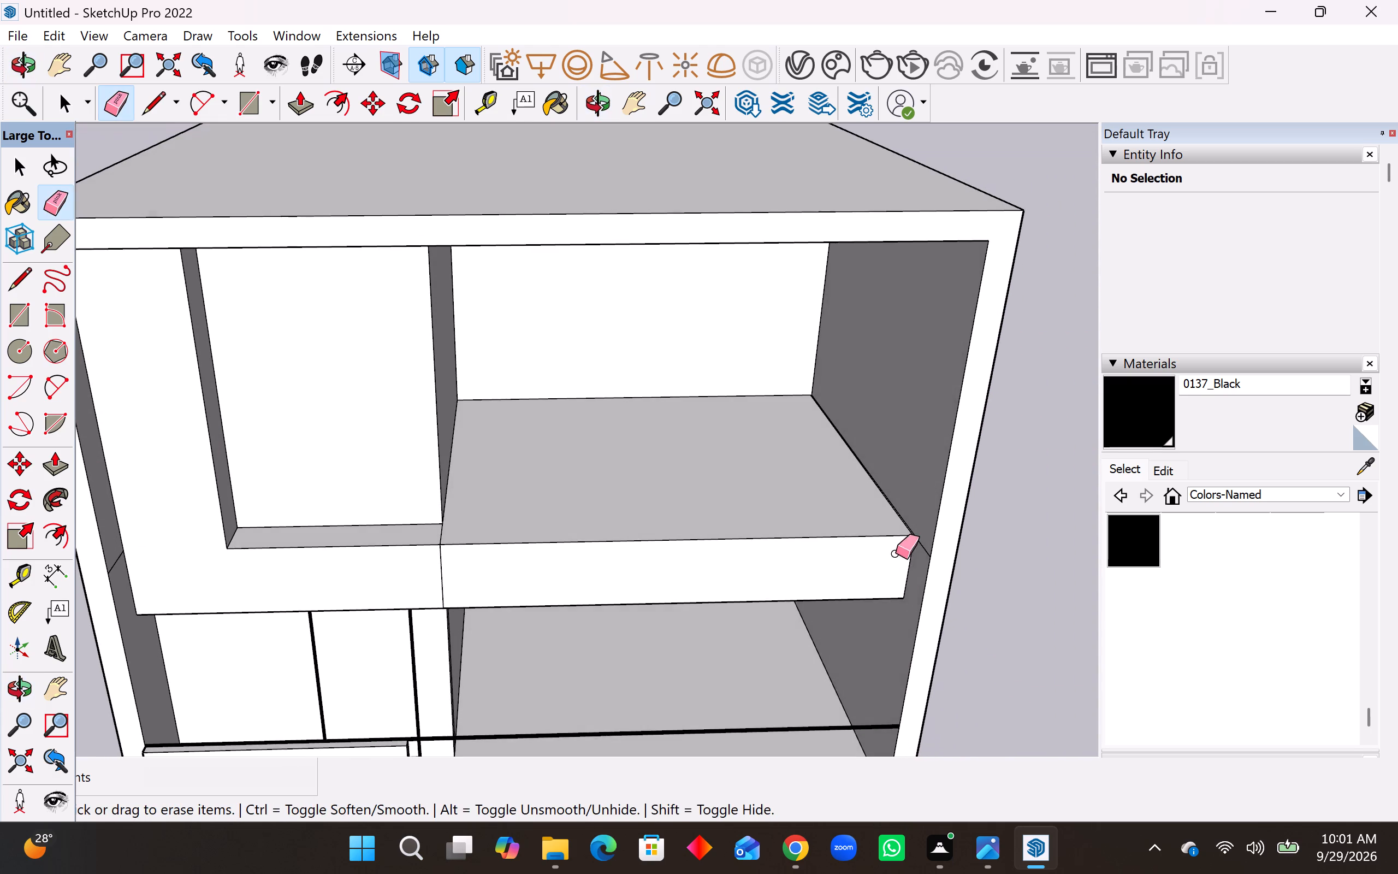
pyautogui.scroll(14, 898, 464)
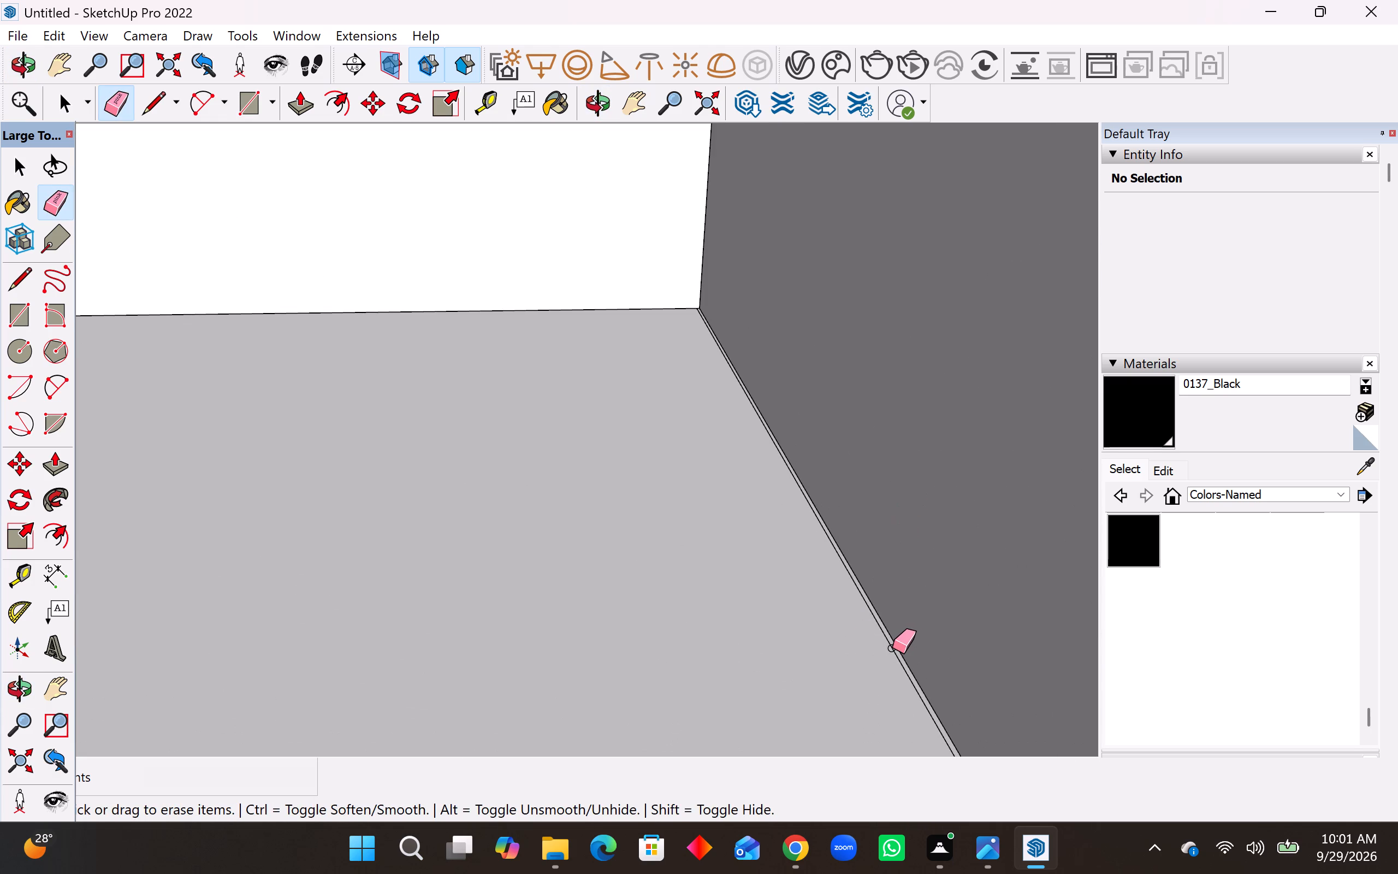
pyautogui.click(892, 648)
pyautogui.scroll(-10, 825, 571)
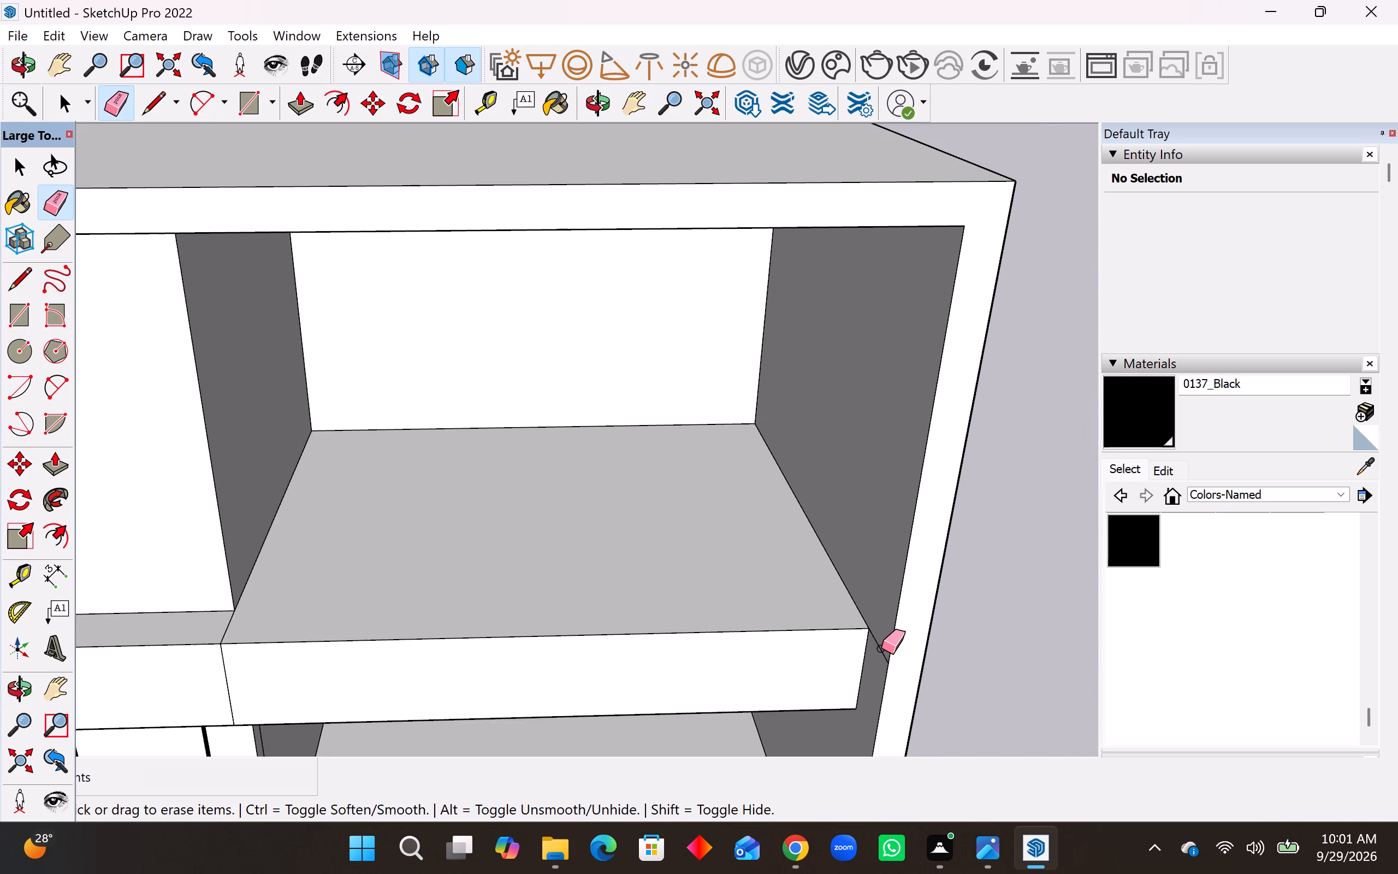
pyautogui.moveTo(881, 648); pyautogui.dragTo(886, 617, button='middle')
pyautogui.press('space')
pyautogui.scroll(-9, 839, 595)
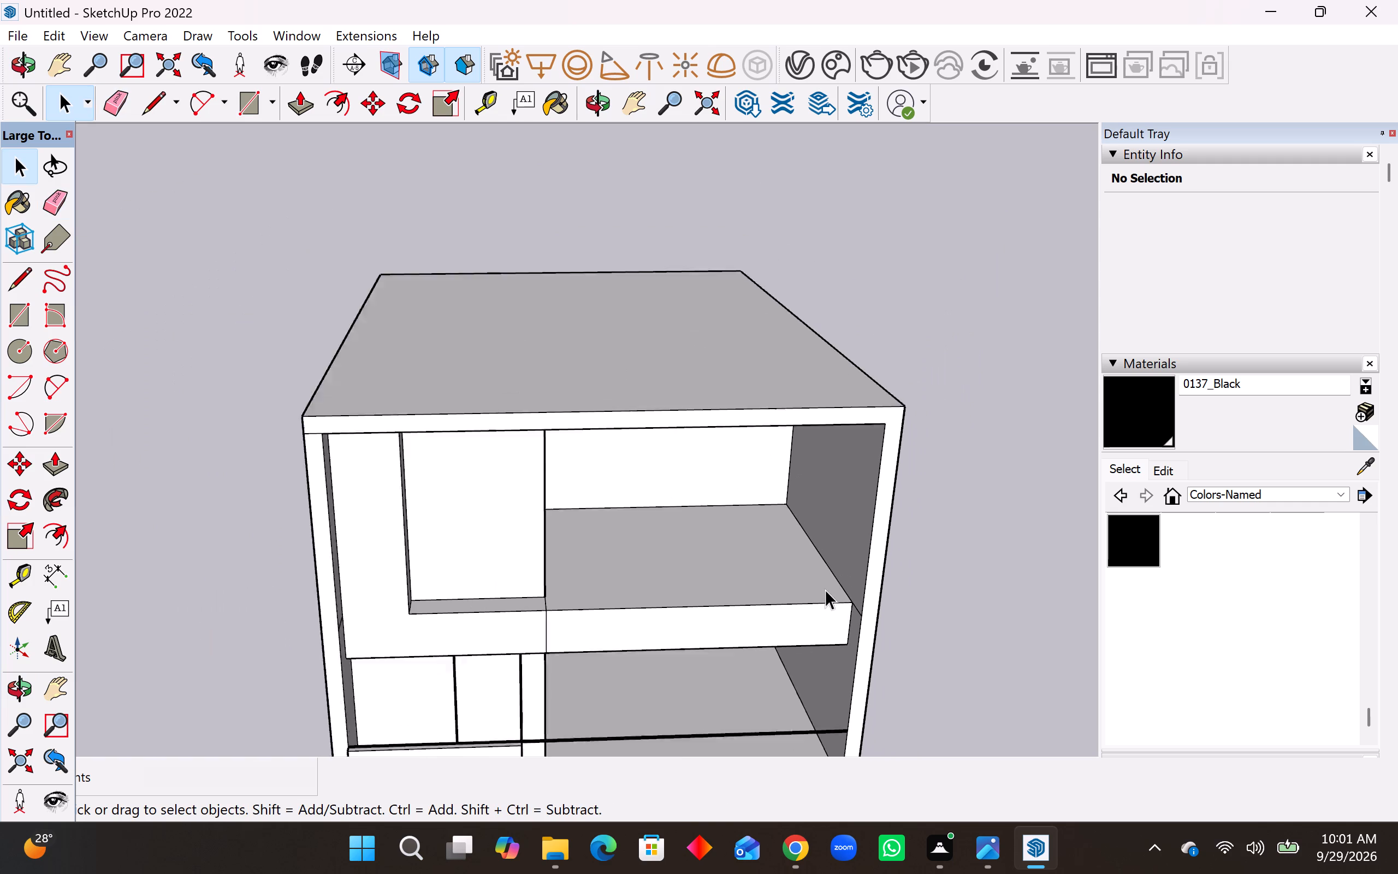
pyautogui.scroll(-1, 825, 589)
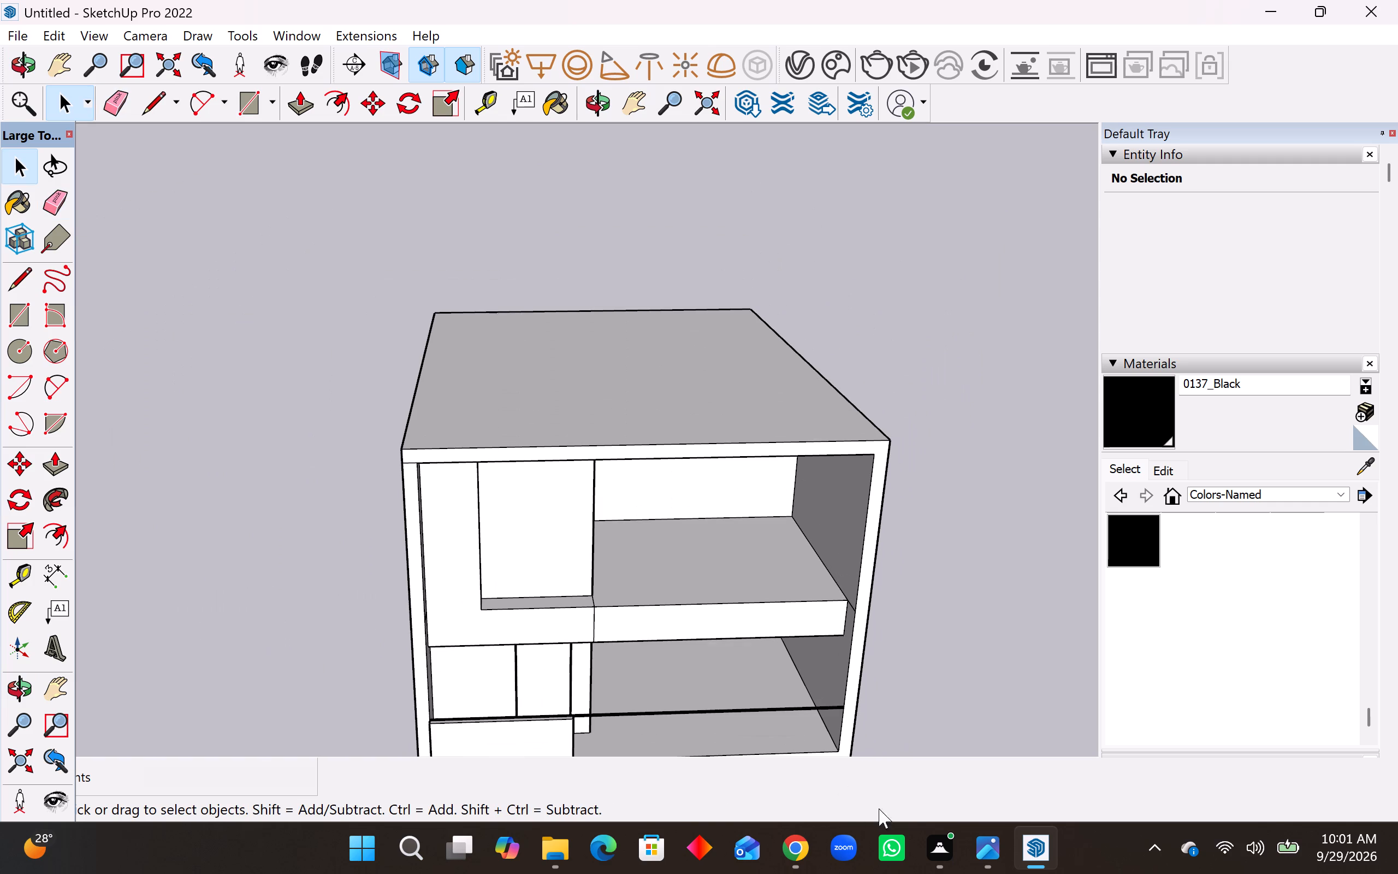
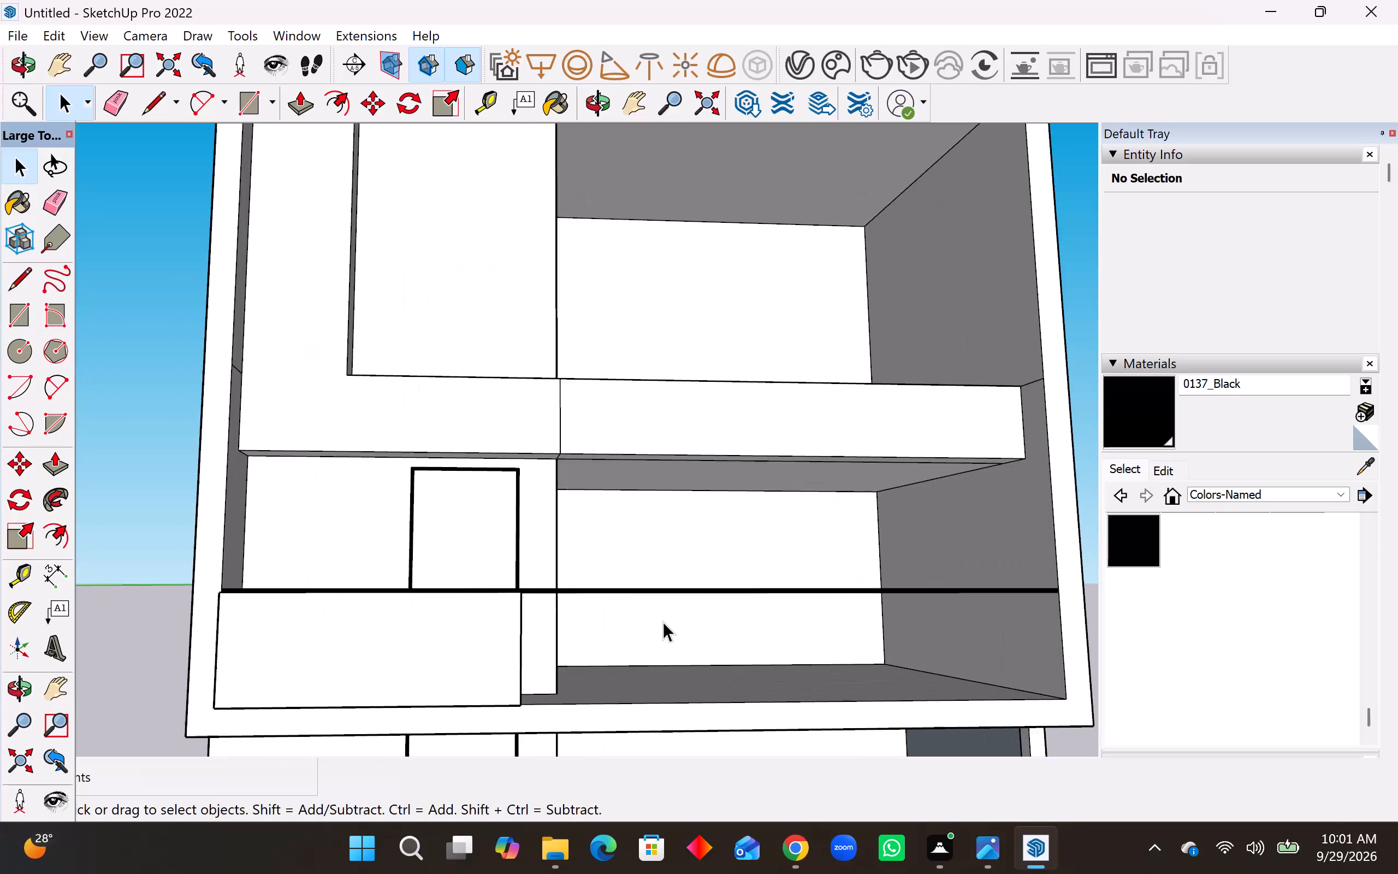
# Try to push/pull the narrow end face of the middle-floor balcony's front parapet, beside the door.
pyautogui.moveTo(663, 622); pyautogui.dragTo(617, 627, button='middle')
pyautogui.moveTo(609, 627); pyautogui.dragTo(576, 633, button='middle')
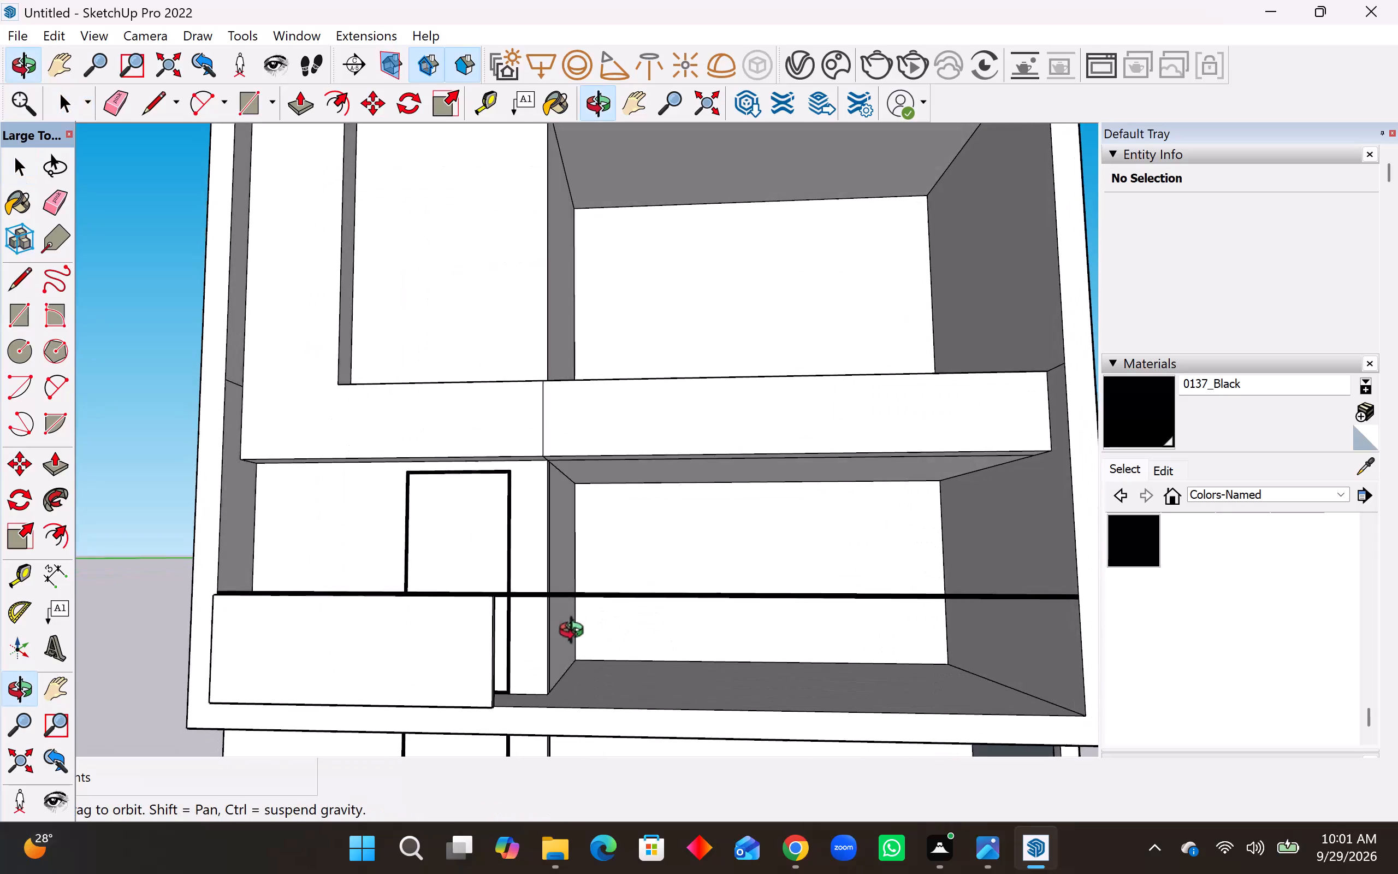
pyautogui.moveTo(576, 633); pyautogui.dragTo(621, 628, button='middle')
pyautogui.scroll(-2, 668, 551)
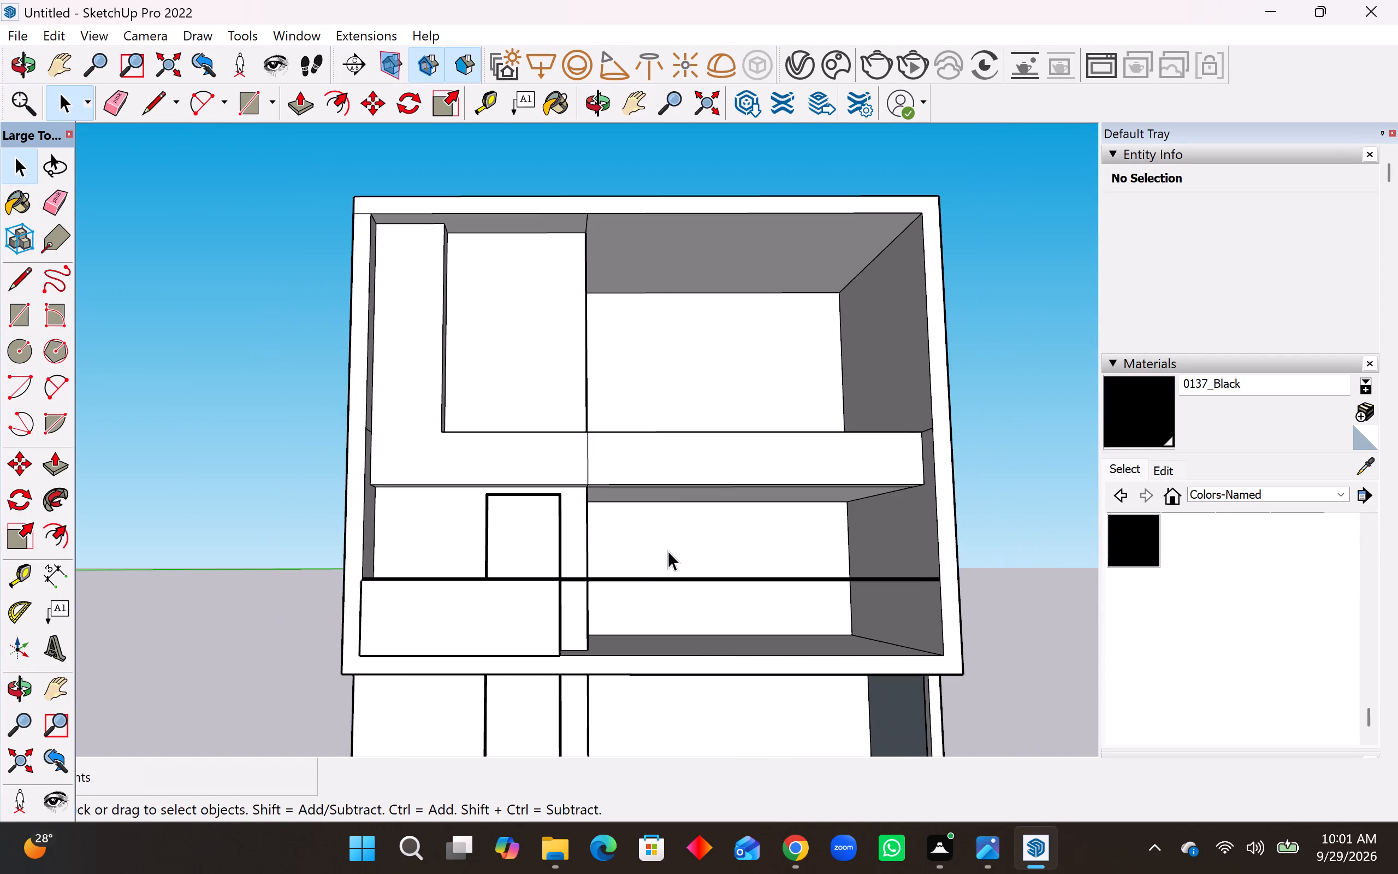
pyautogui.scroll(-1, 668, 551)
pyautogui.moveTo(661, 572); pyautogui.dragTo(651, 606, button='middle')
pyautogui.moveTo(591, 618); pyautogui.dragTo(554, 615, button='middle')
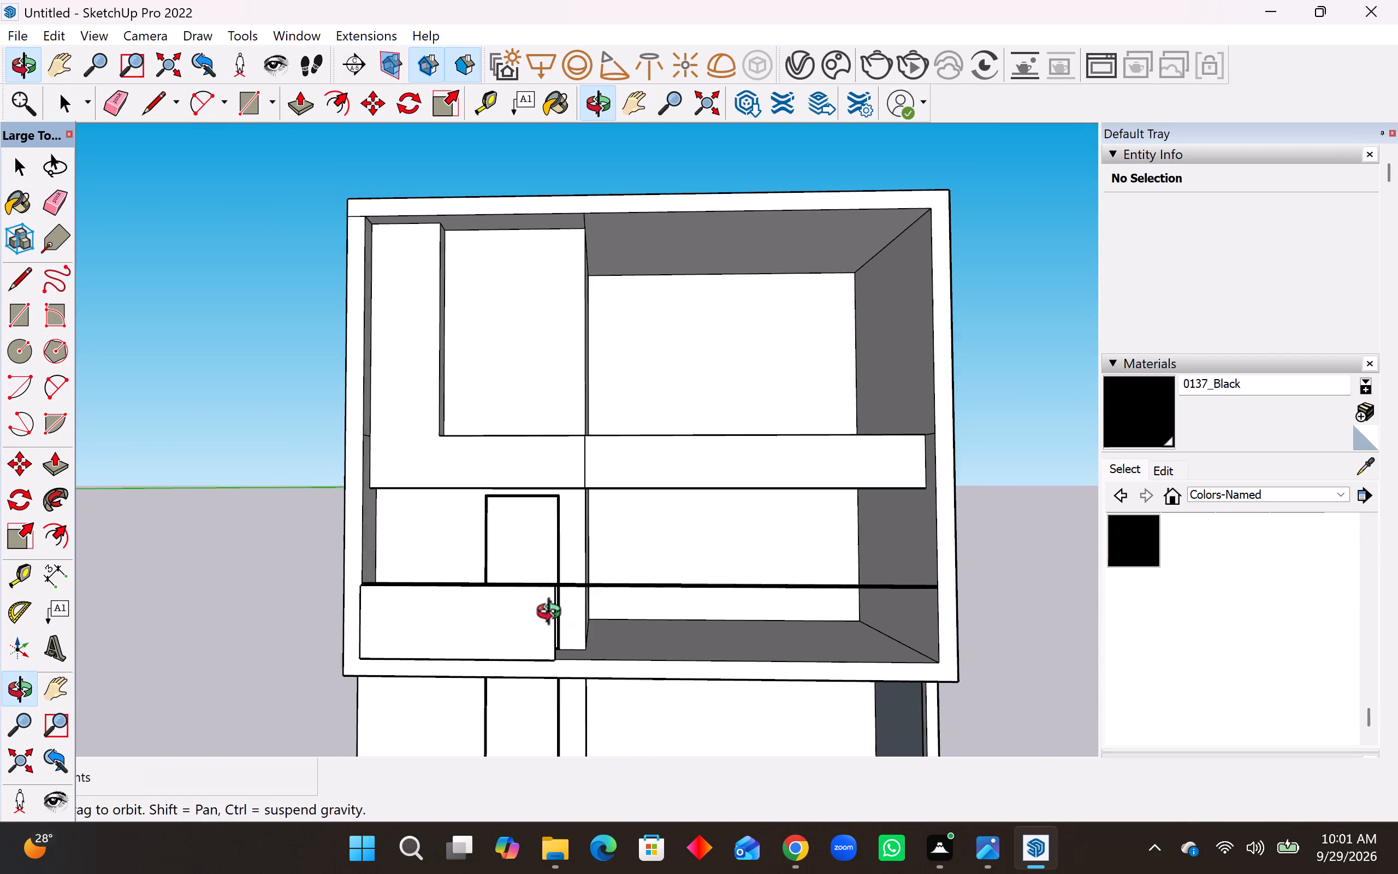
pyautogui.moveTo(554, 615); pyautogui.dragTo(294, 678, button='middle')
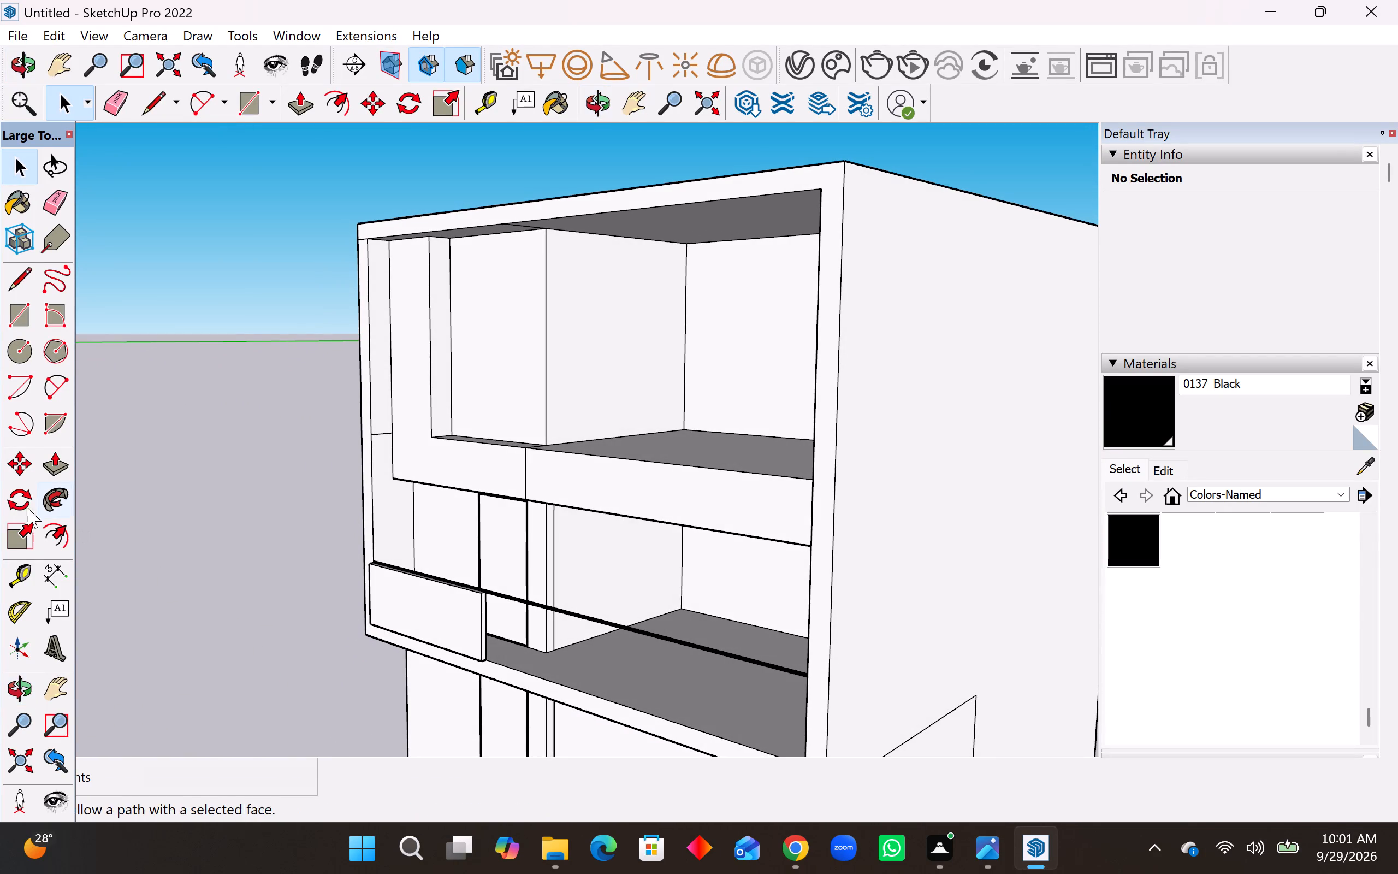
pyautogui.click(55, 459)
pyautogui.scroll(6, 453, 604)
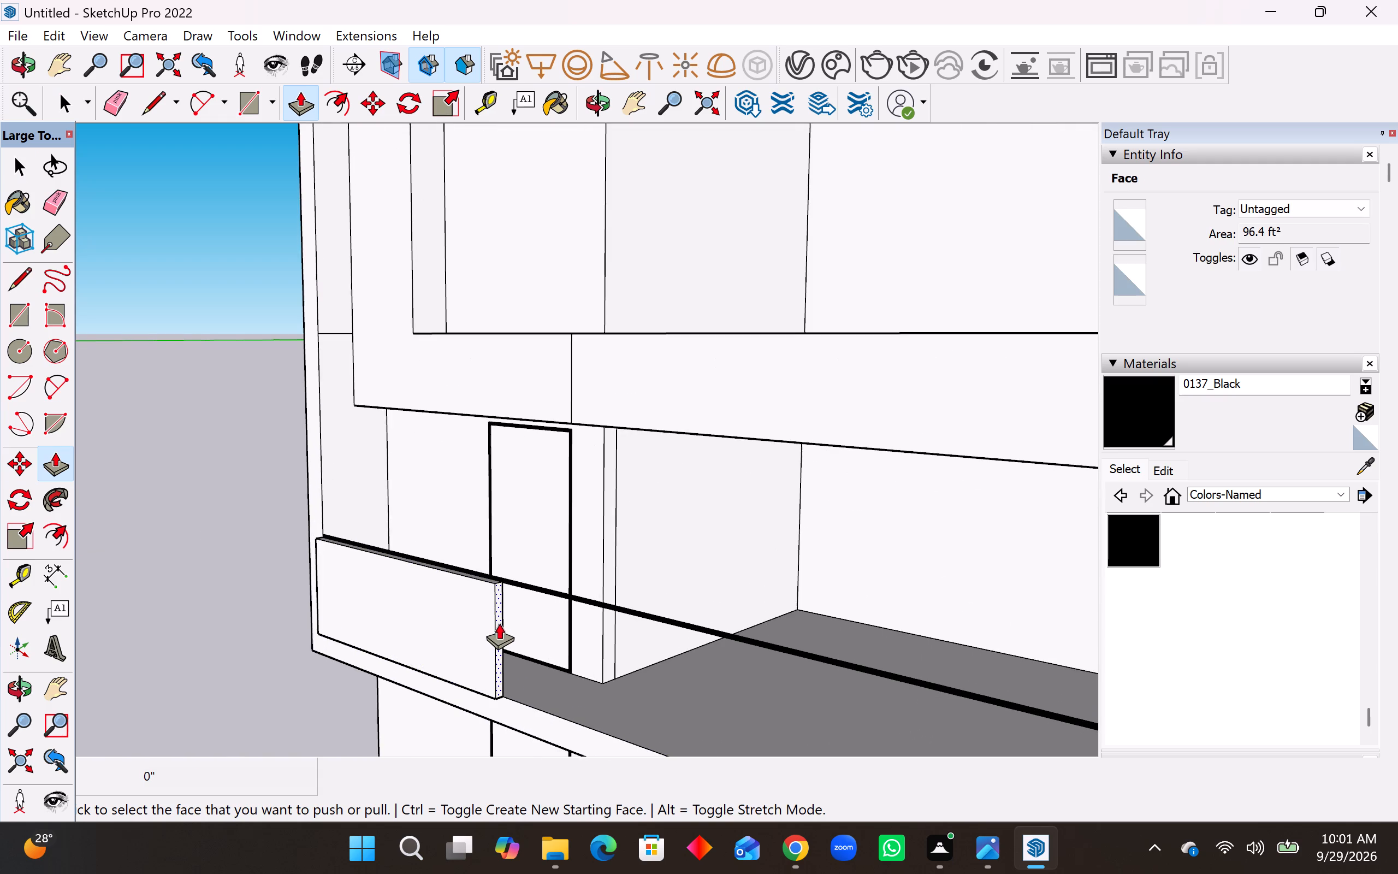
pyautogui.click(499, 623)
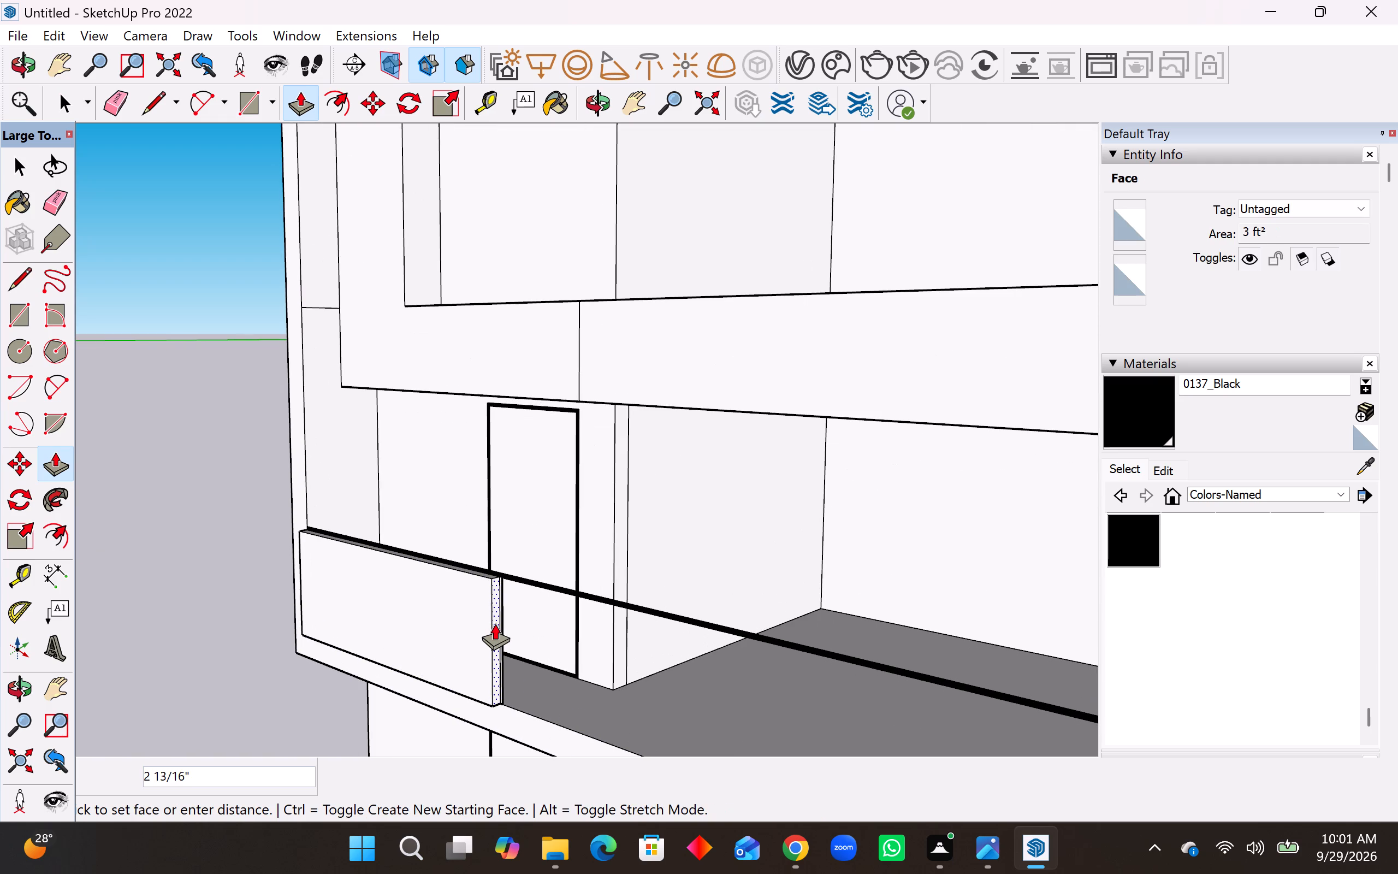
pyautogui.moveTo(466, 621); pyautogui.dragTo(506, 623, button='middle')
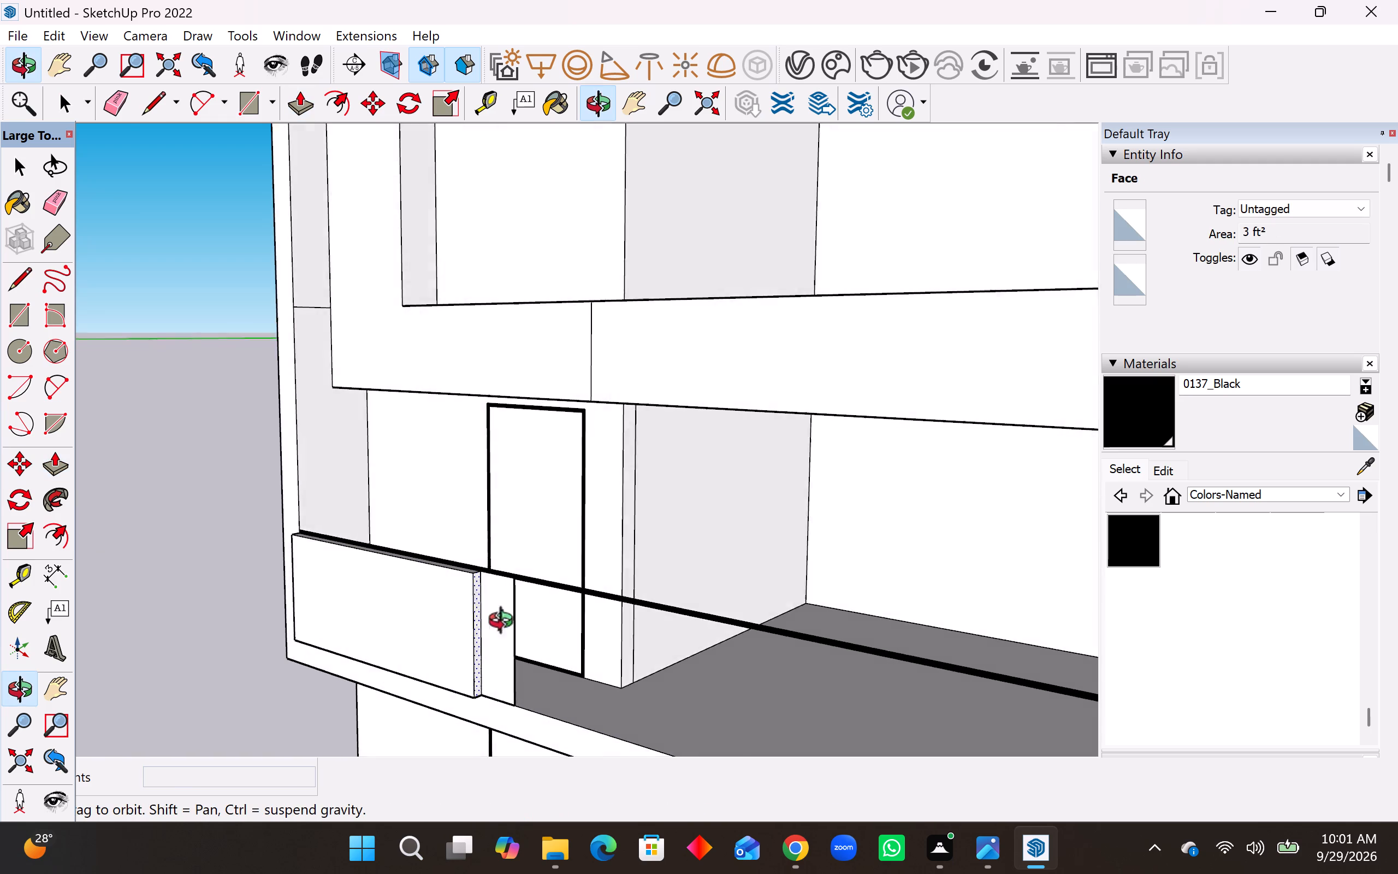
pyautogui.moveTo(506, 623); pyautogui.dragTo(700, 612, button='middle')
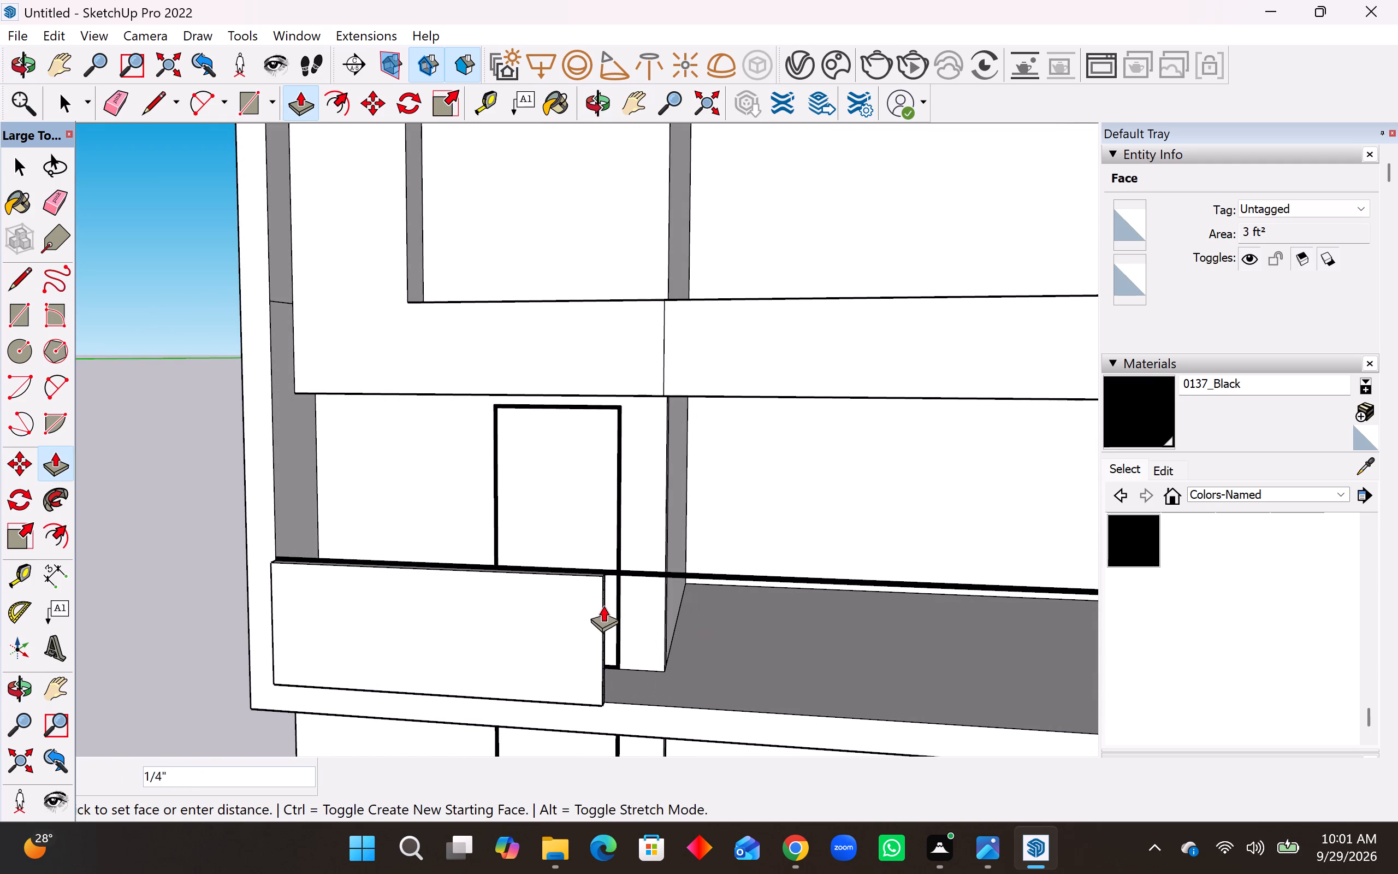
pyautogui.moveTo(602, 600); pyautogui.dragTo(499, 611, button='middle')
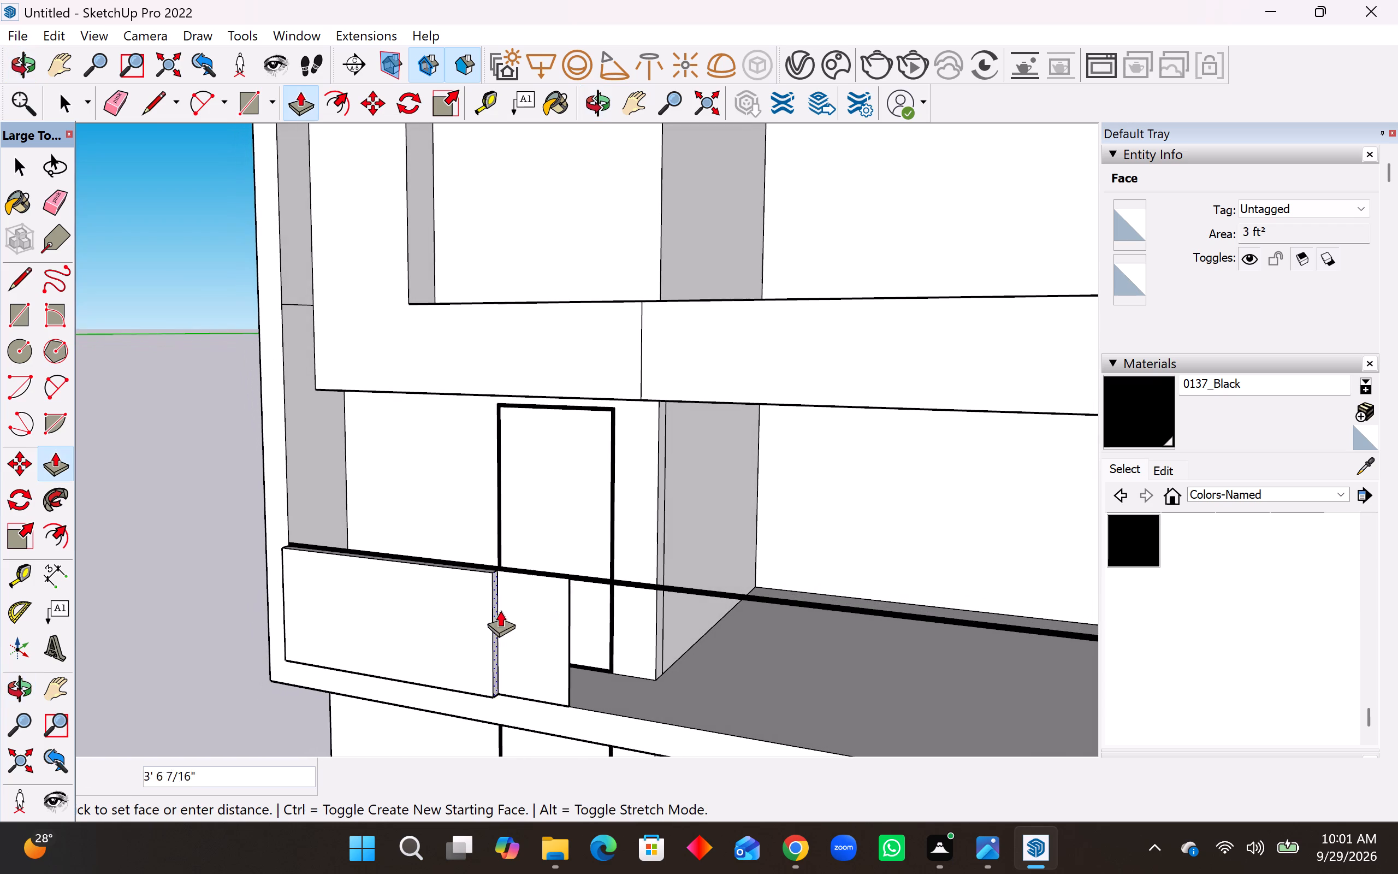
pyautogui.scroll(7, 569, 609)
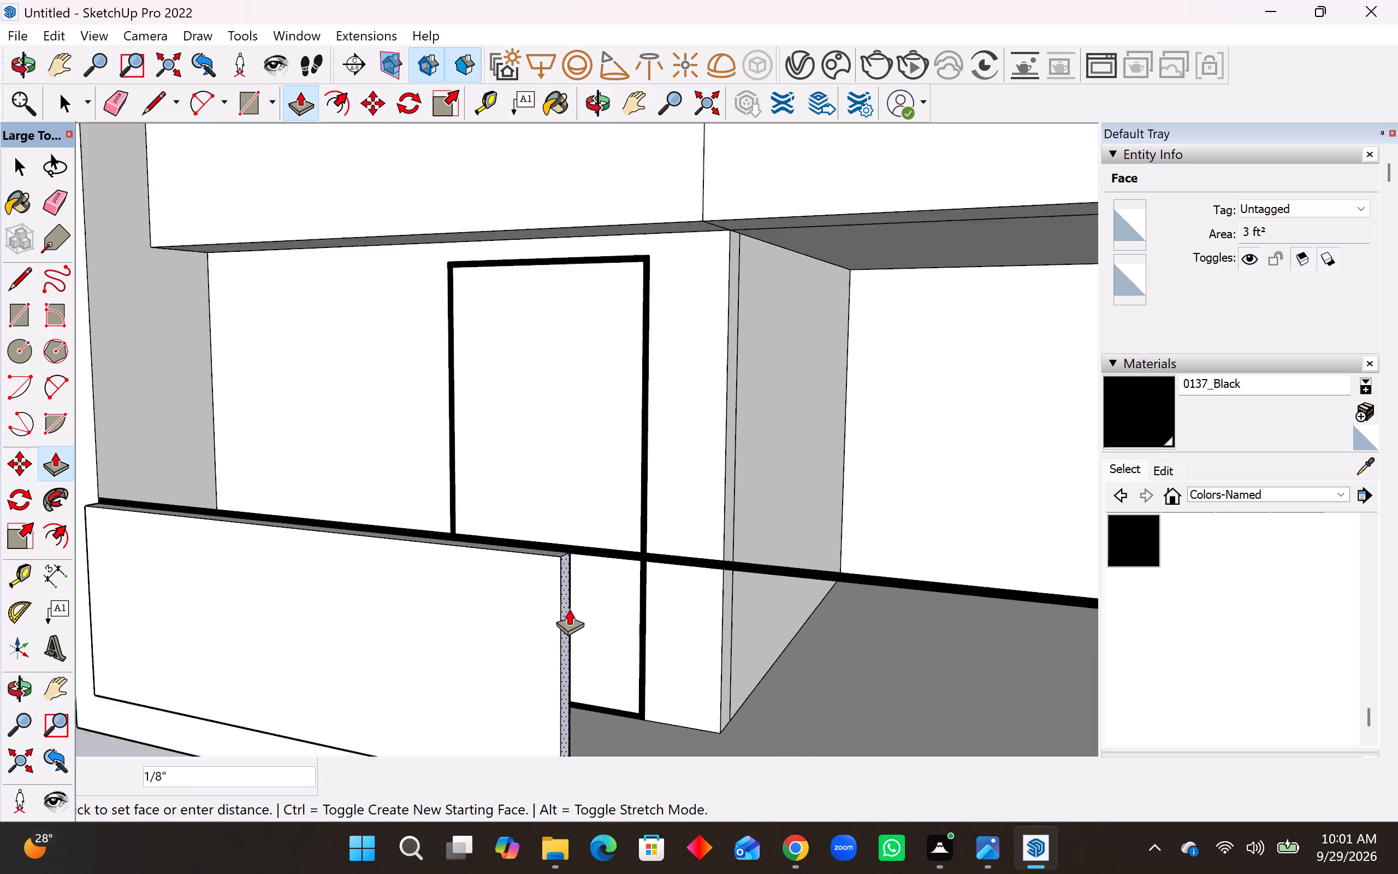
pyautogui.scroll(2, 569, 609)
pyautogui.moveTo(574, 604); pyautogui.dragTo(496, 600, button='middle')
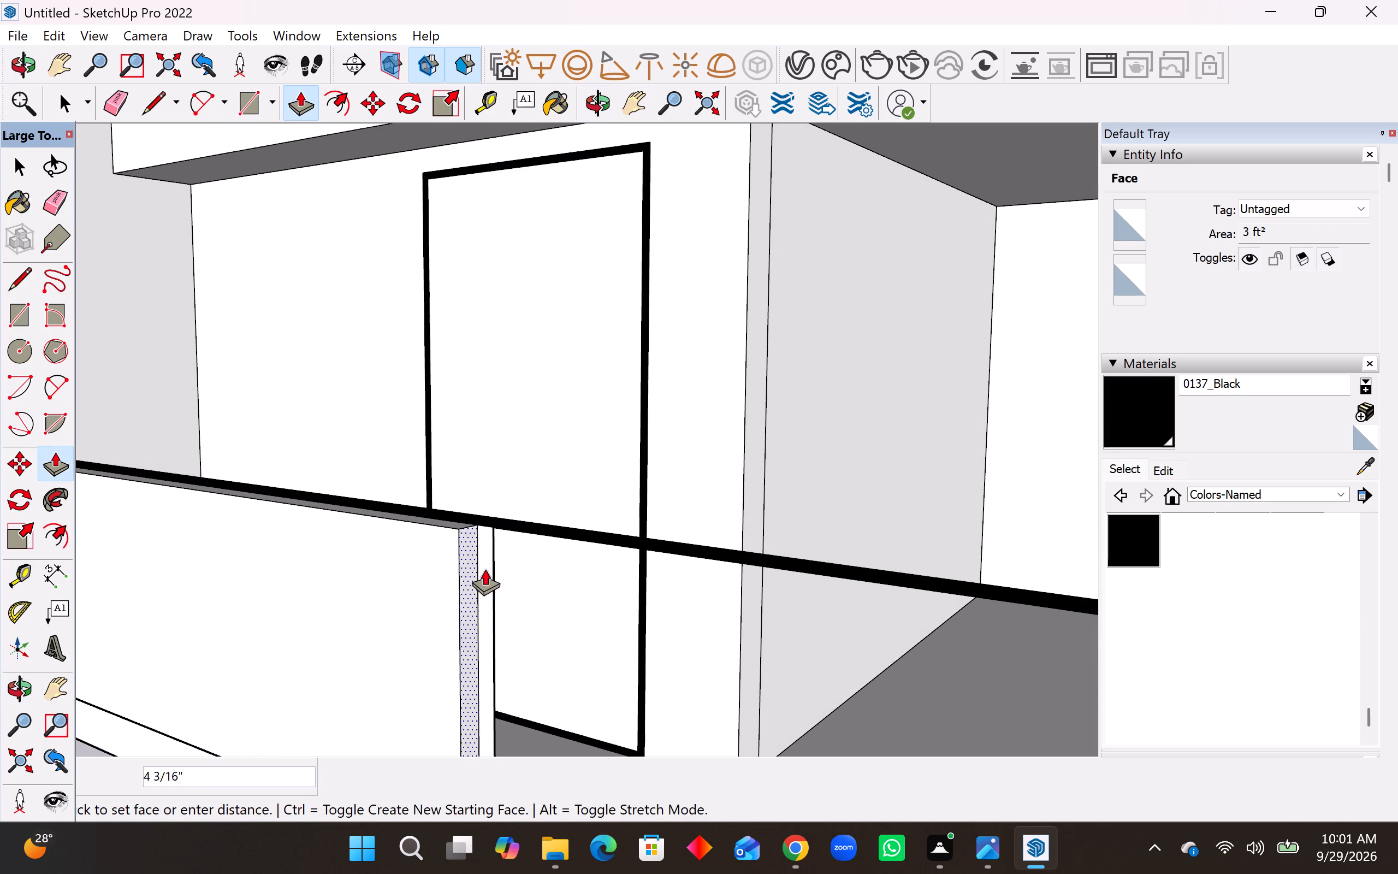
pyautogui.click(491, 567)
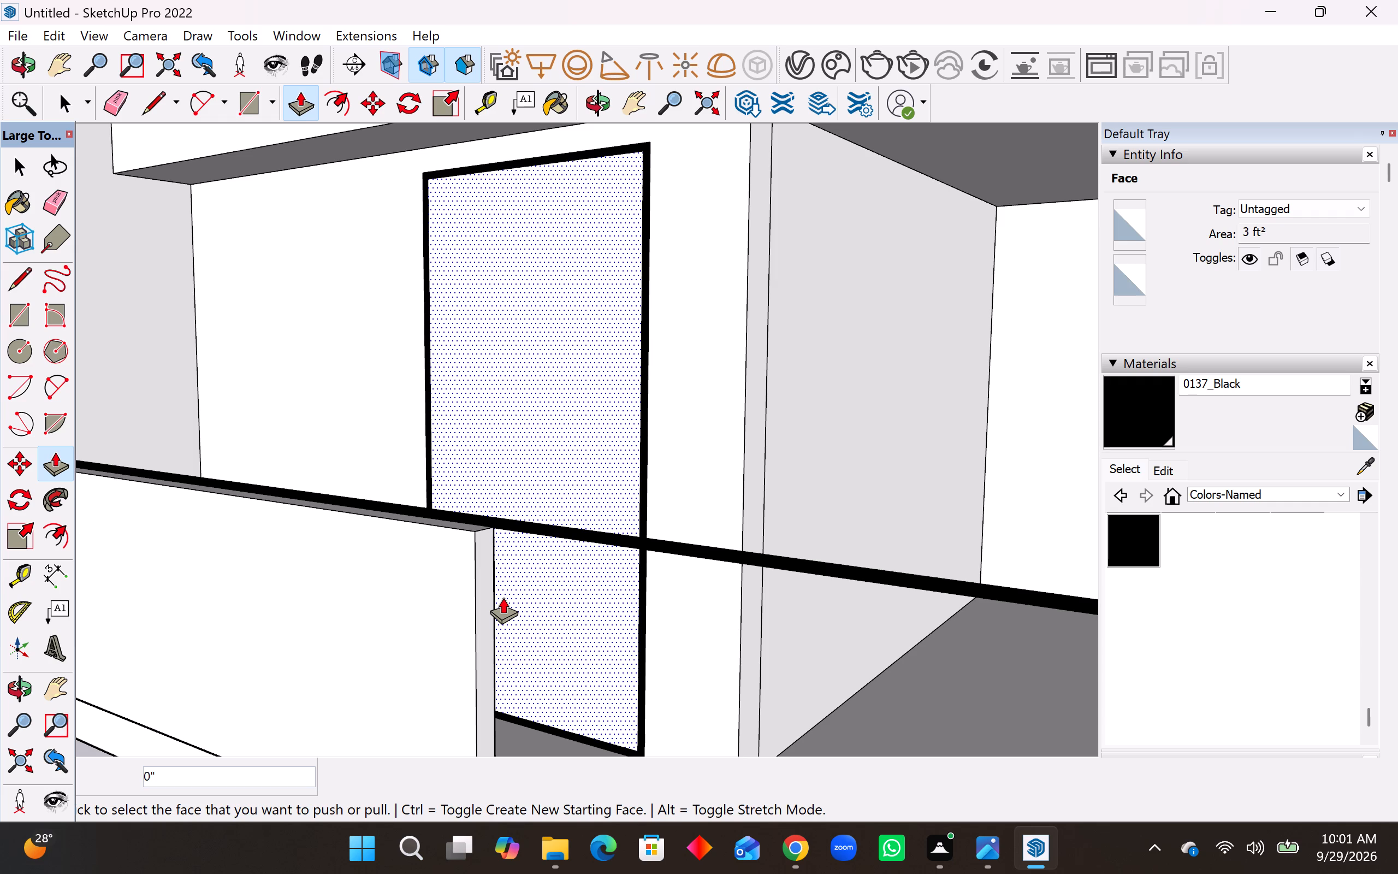
# Erase the short vertical edge dividing the front face of the beam between the middle and top floors.
pyautogui.scroll(-11, 503, 597)
pyautogui.middleClick(507, 601)
pyautogui.moveTo(507, 601); pyautogui.dragTo(648, 576, button='middle')
pyautogui.moveTo(526, 536); pyautogui.dragTo(766, 553, button='middle')
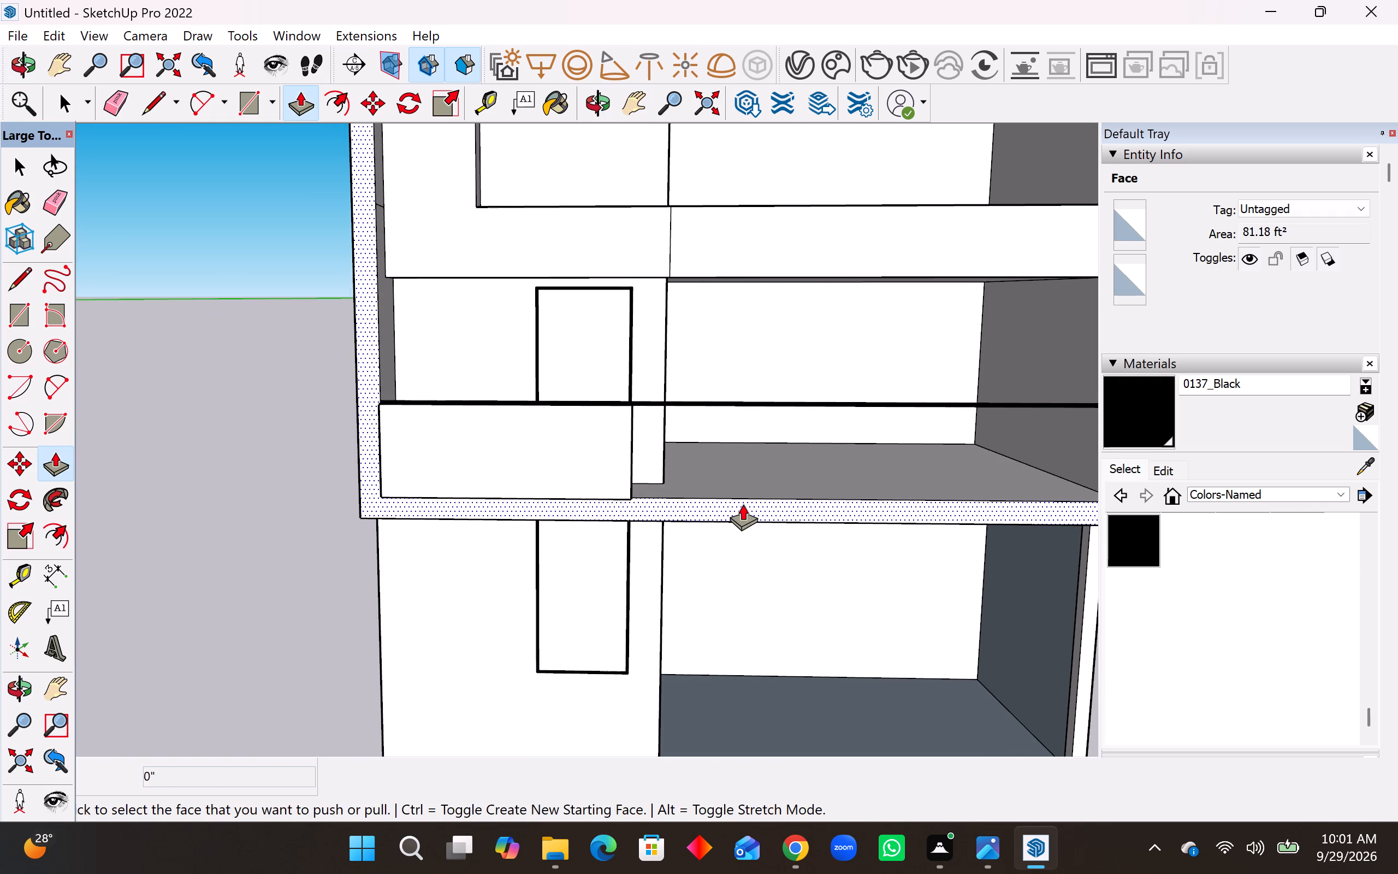
pyautogui.scroll(-7, 676, 517)
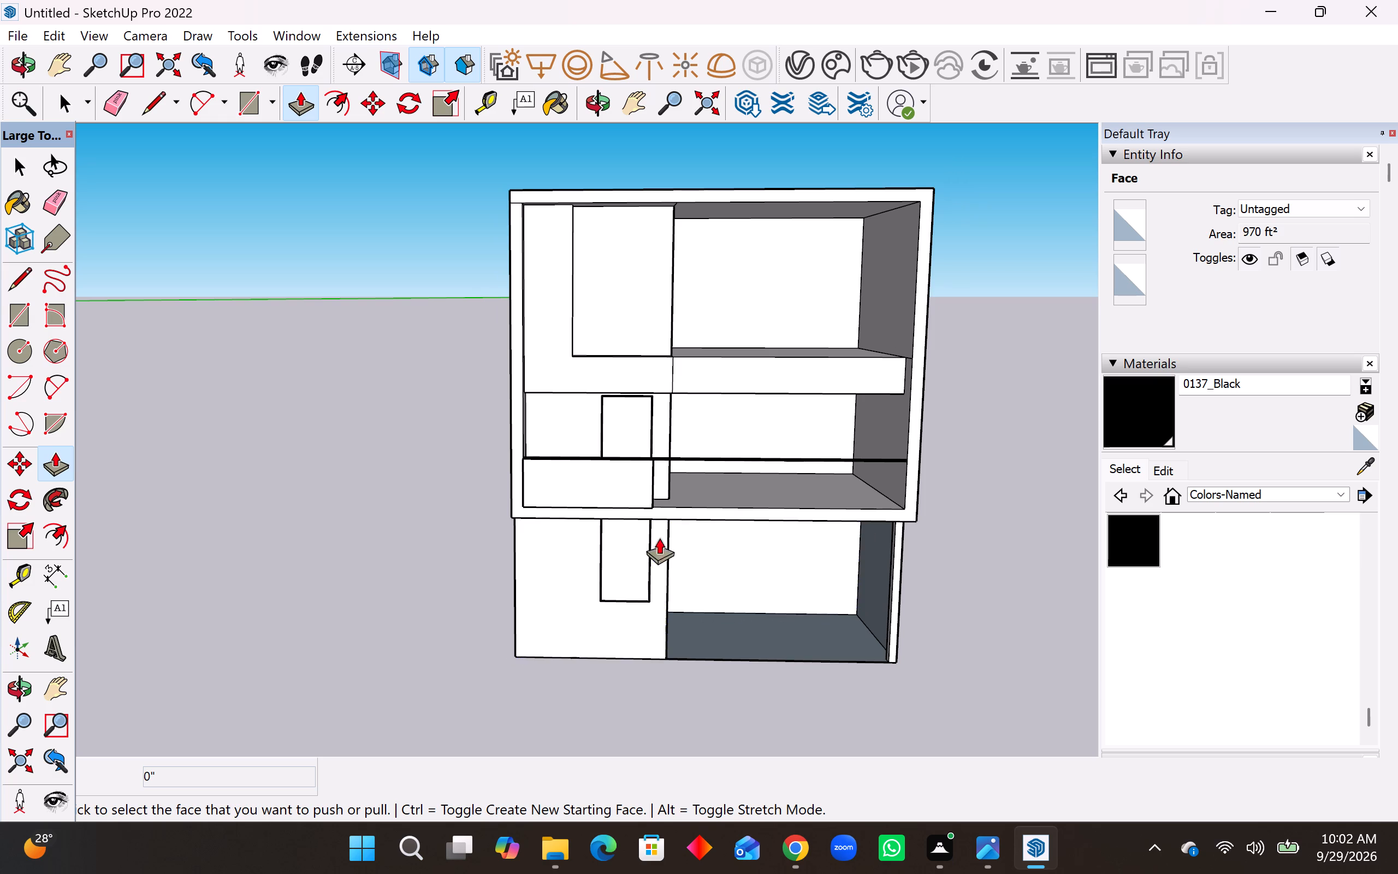
pyautogui.moveTo(659, 536); pyautogui.dragTo(605, 527, button='middle')
pyautogui.scroll(-2, 732, 598)
pyautogui.scroll(2, 771, 408)
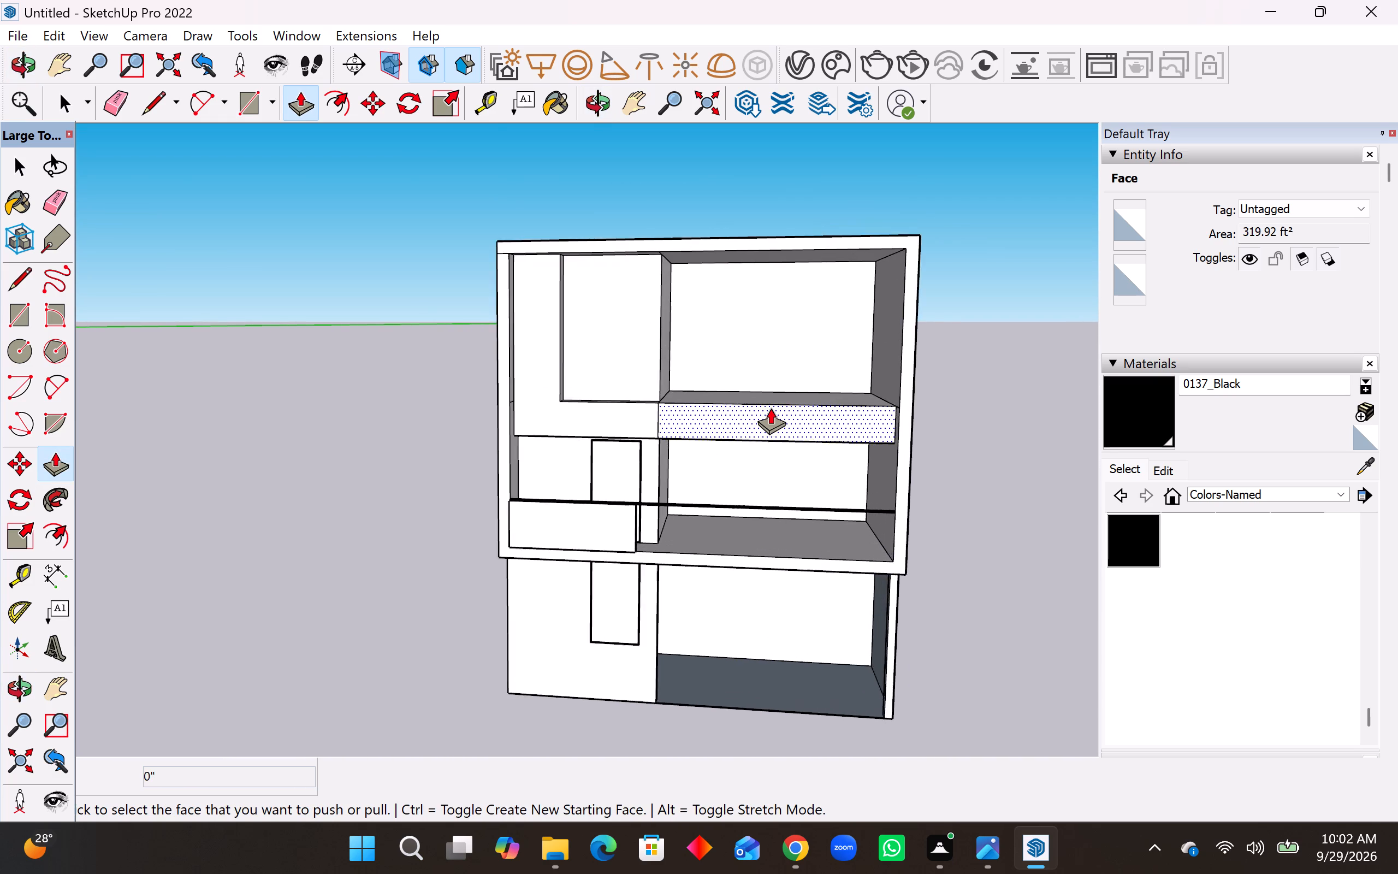
pyautogui.scroll(2, 771, 408)
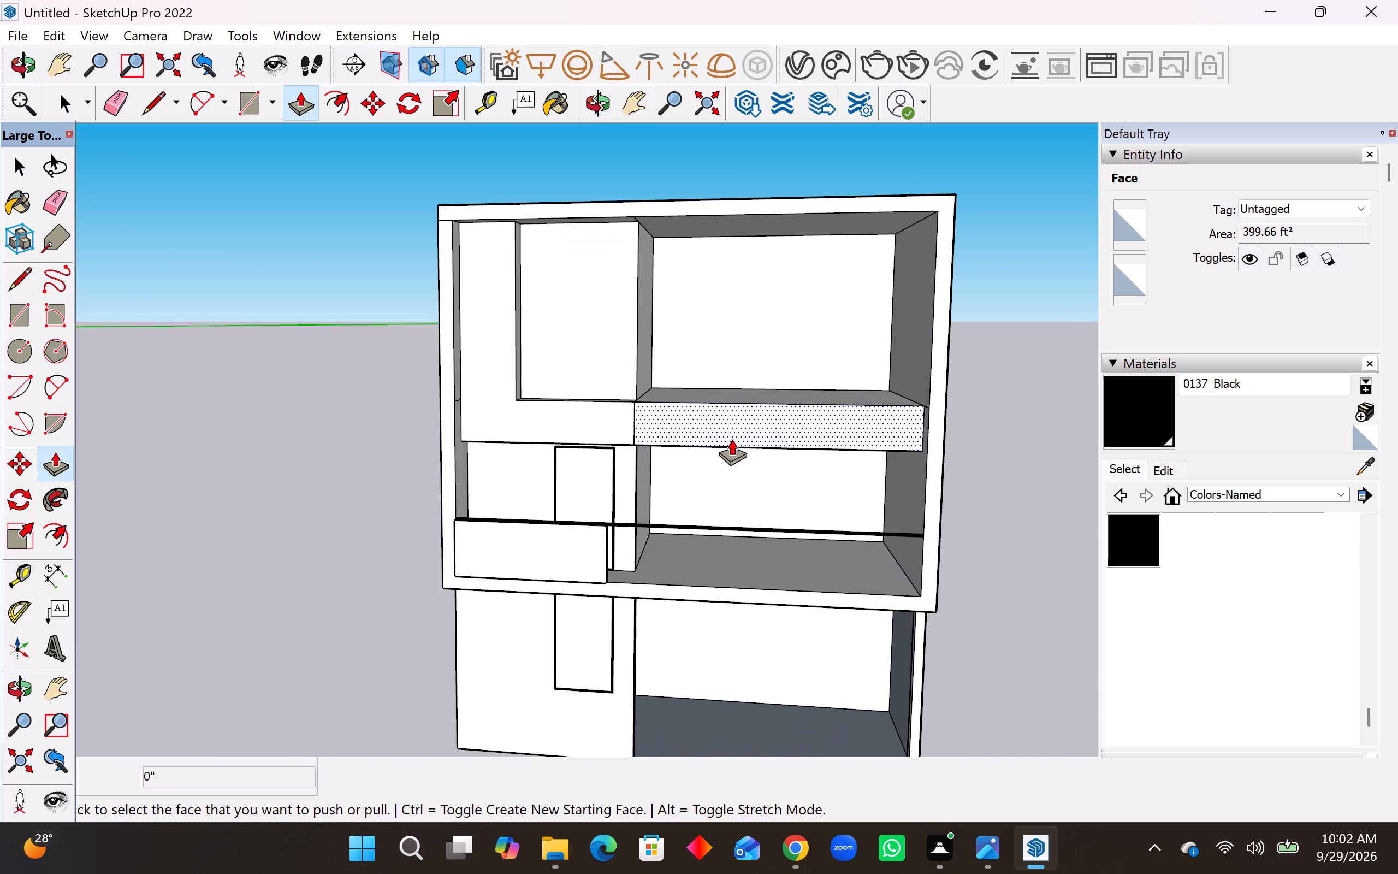
pyautogui.click(49, 206)
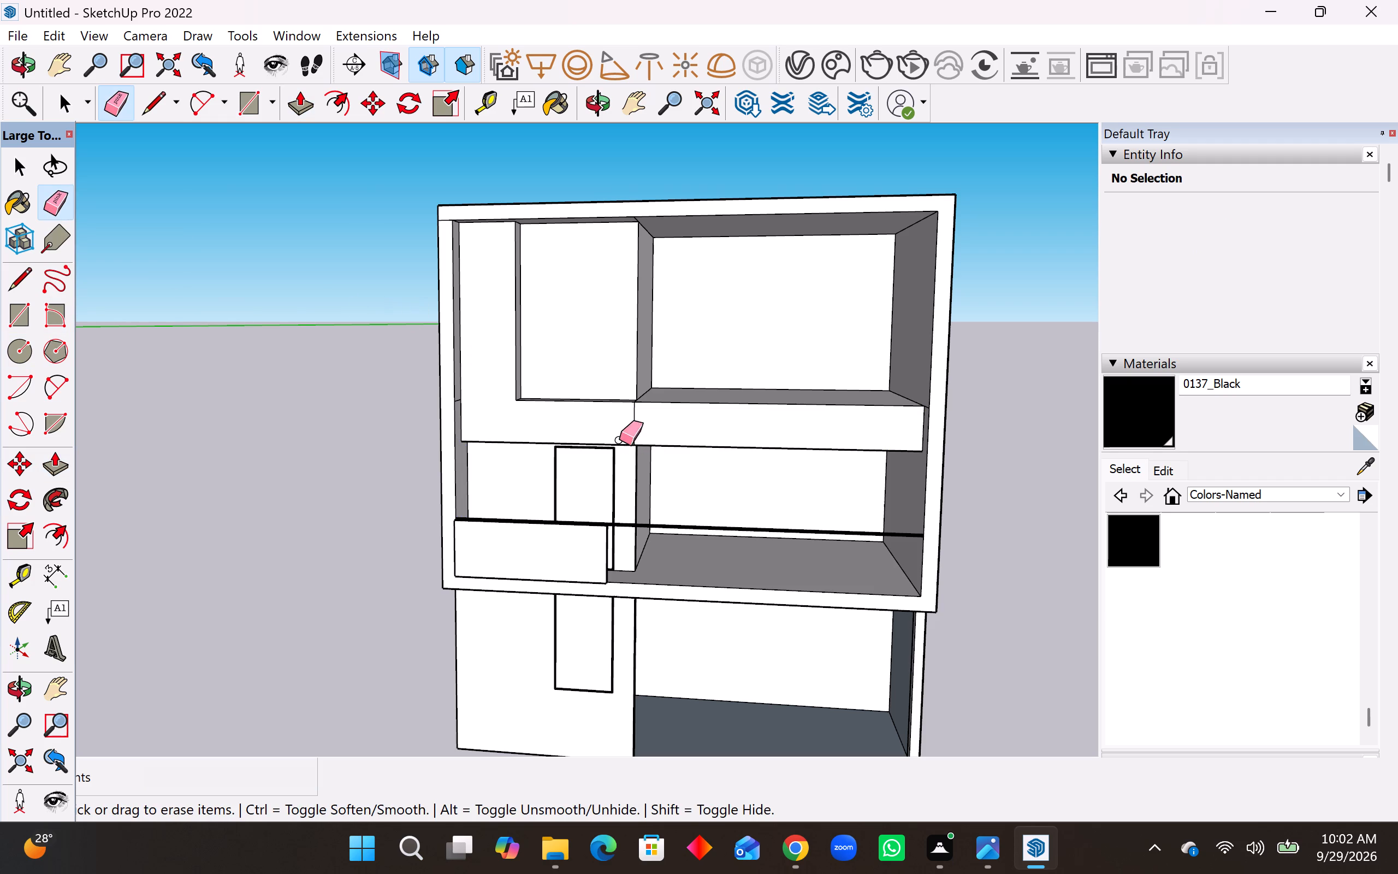
pyautogui.click(635, 424)
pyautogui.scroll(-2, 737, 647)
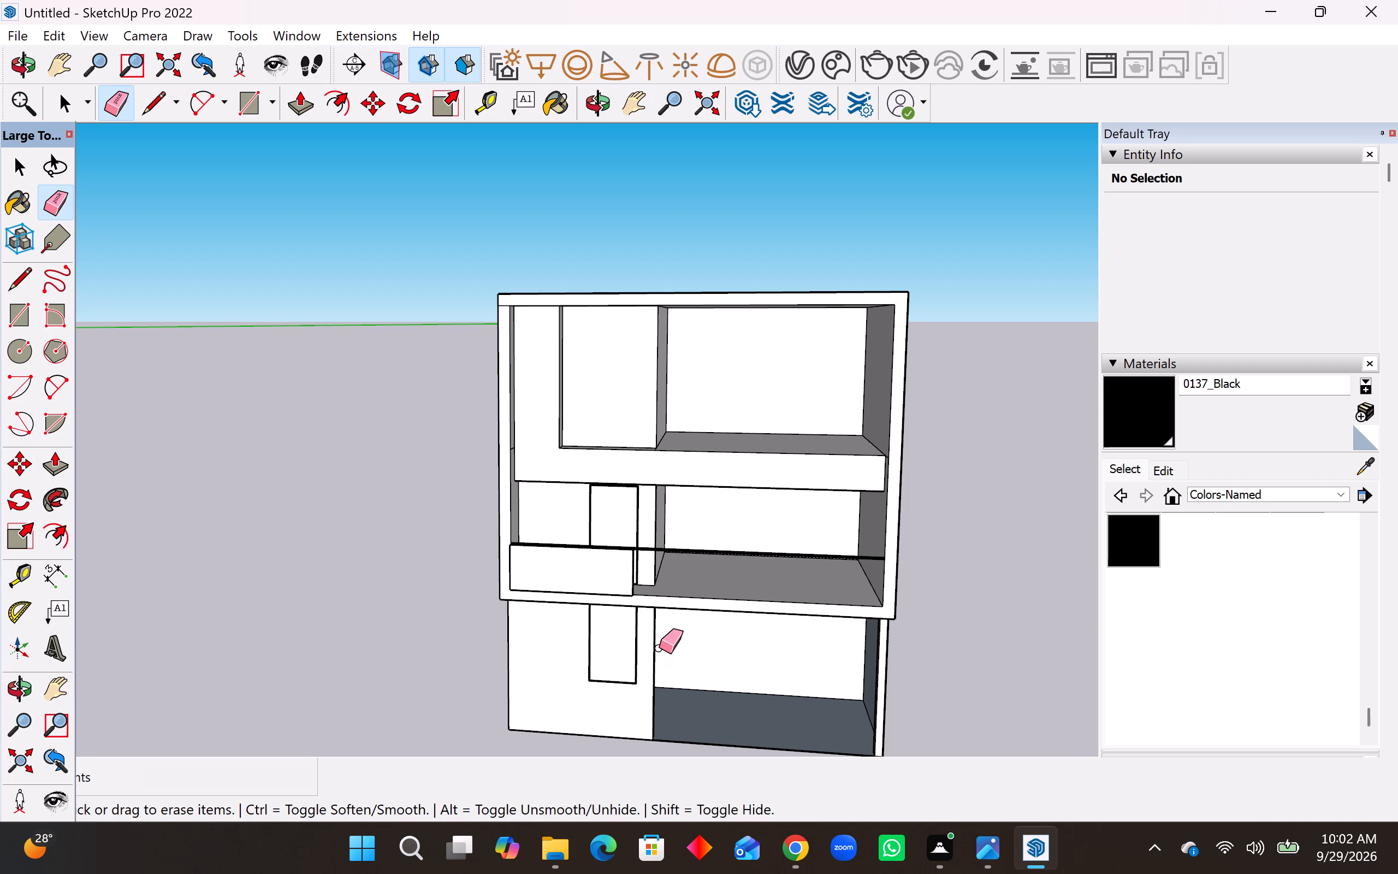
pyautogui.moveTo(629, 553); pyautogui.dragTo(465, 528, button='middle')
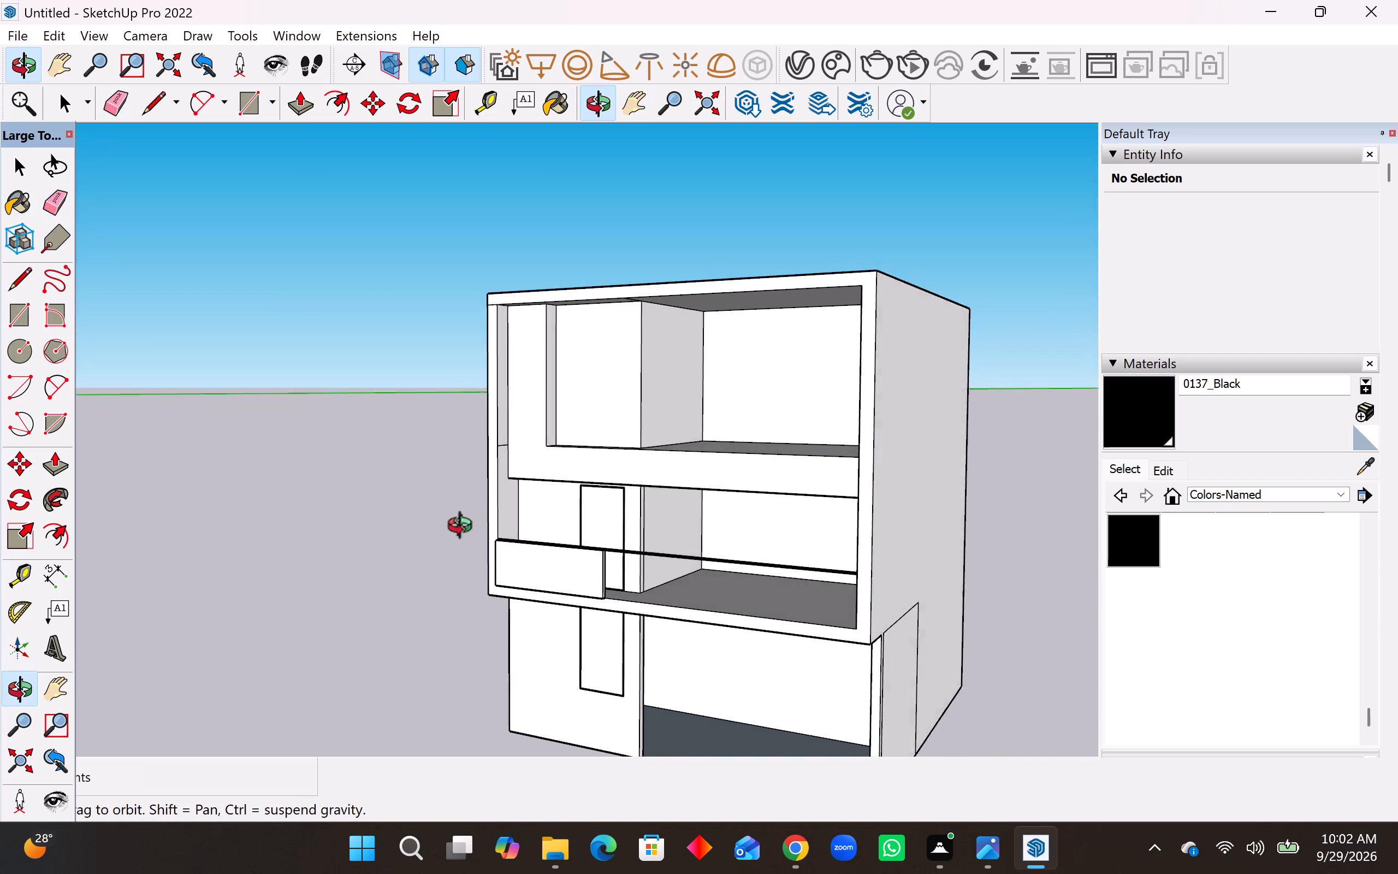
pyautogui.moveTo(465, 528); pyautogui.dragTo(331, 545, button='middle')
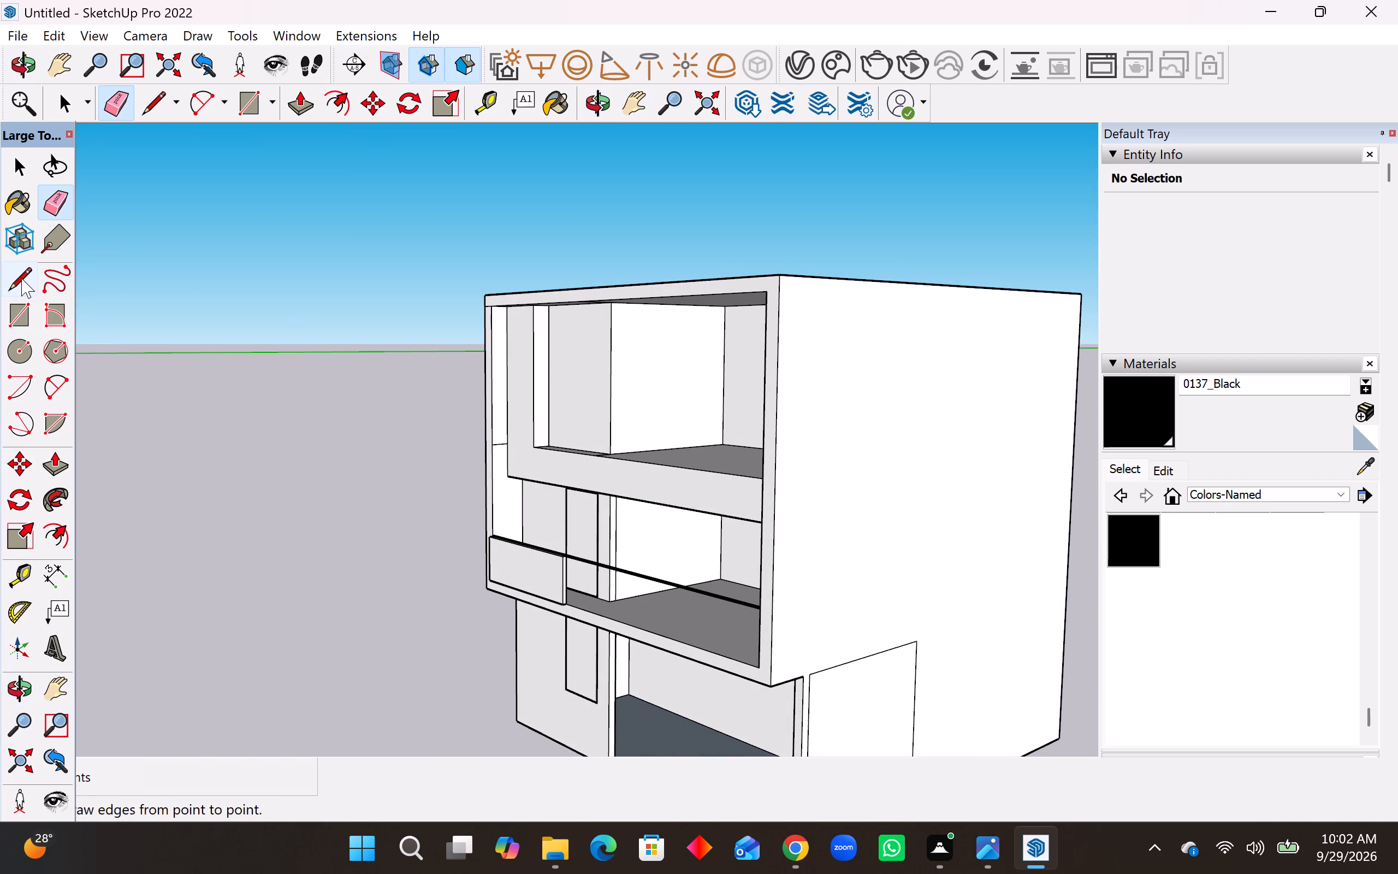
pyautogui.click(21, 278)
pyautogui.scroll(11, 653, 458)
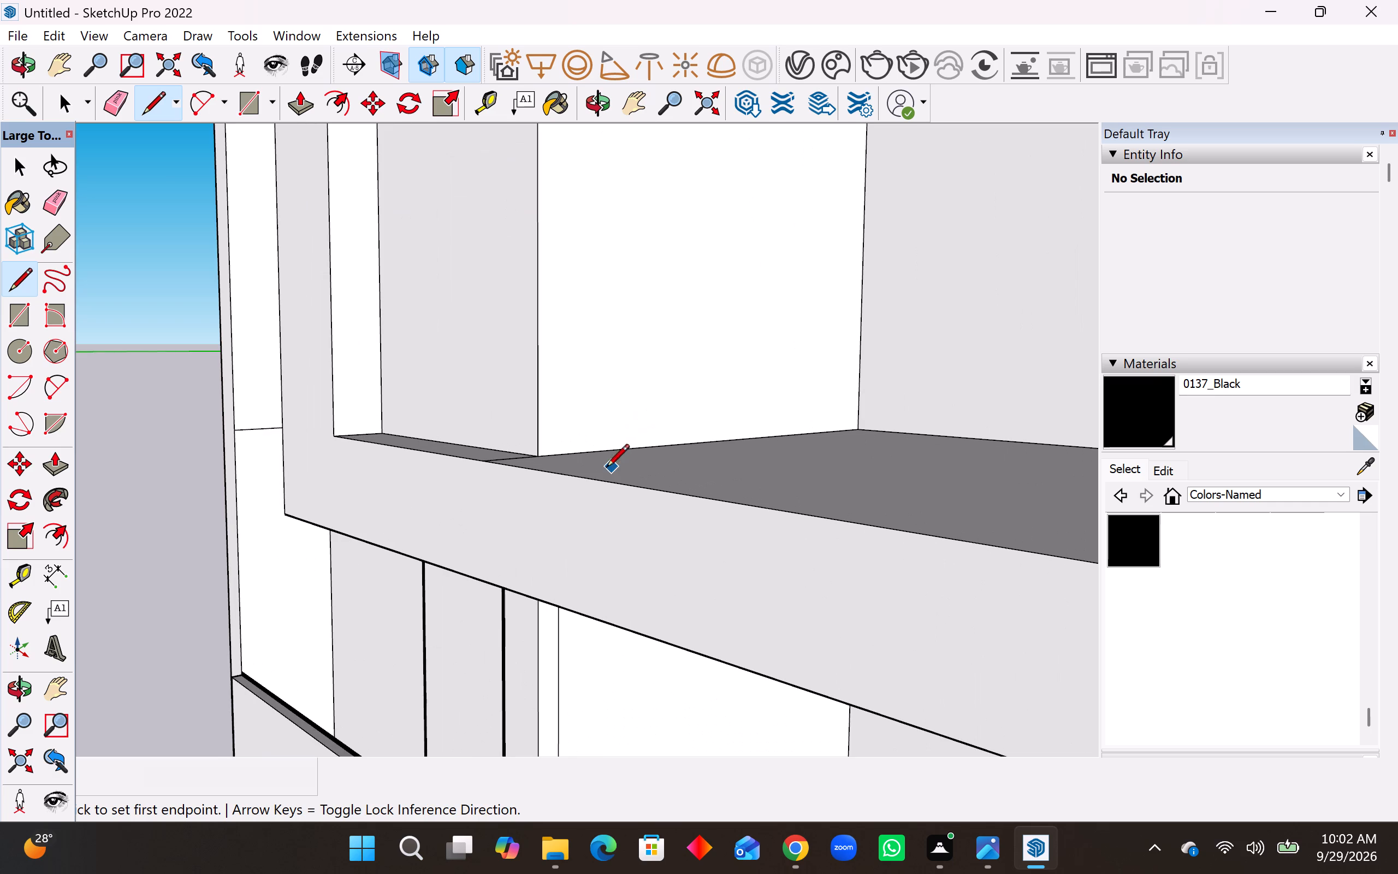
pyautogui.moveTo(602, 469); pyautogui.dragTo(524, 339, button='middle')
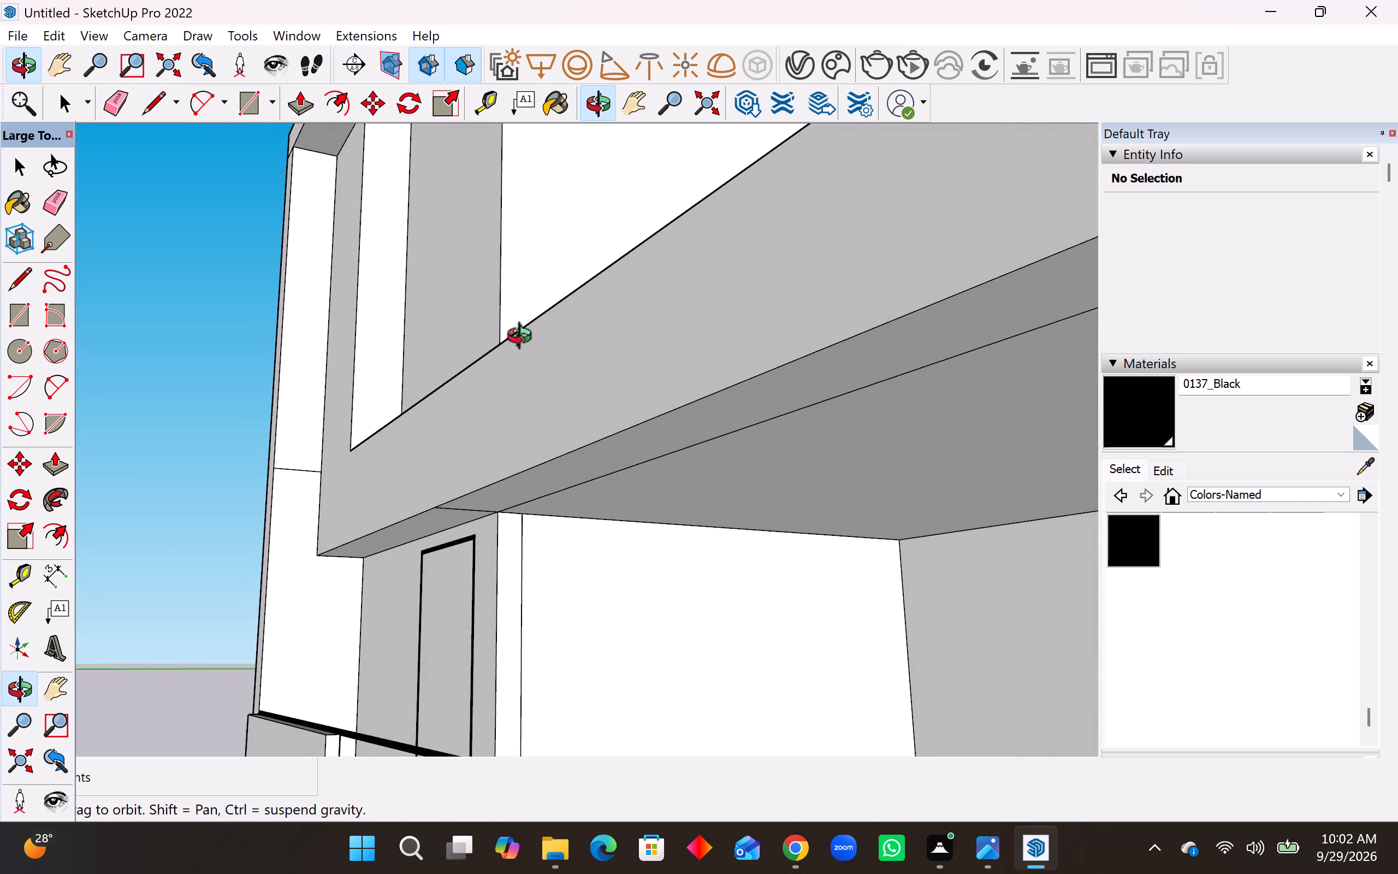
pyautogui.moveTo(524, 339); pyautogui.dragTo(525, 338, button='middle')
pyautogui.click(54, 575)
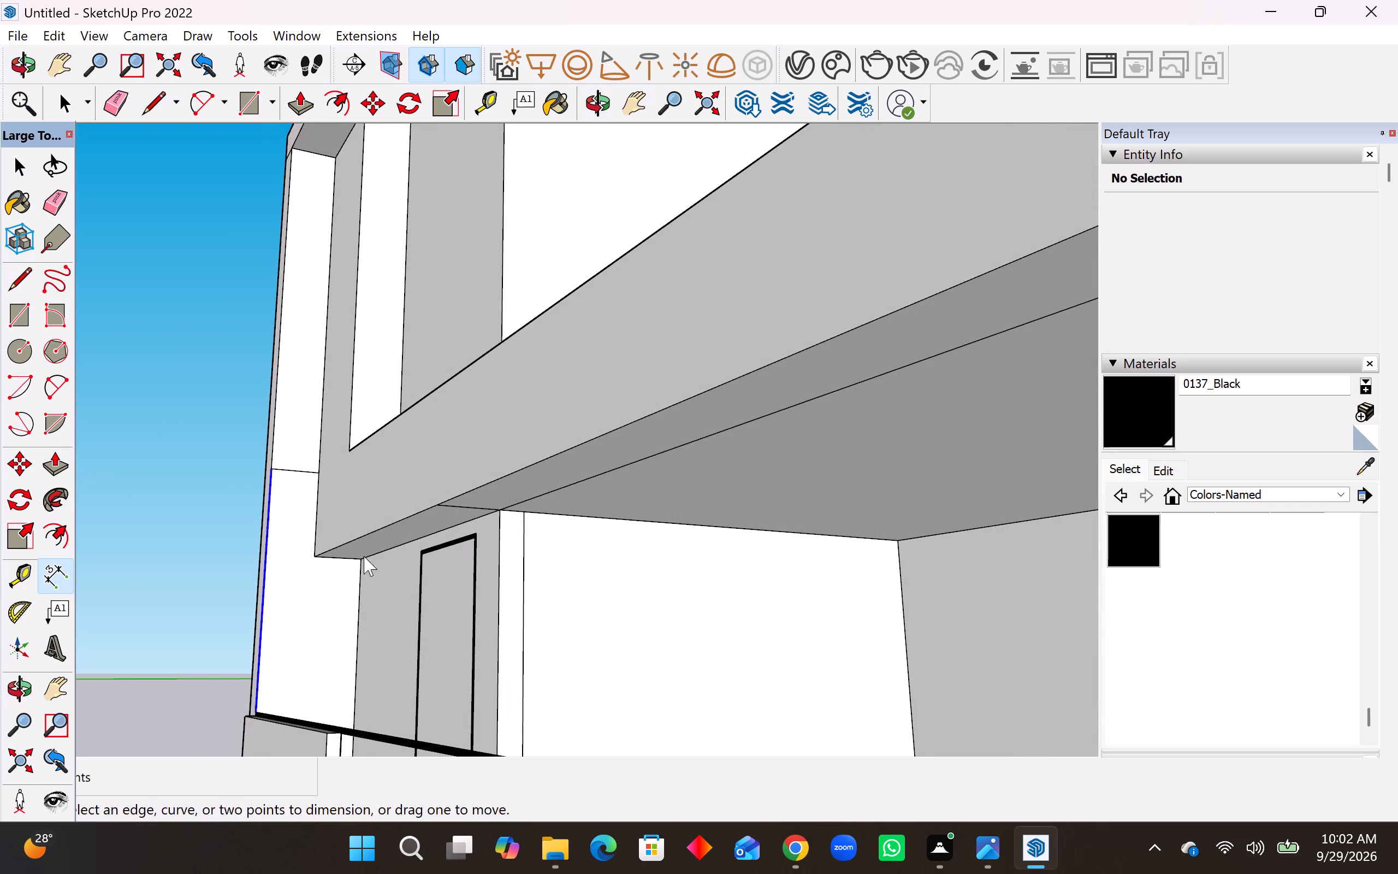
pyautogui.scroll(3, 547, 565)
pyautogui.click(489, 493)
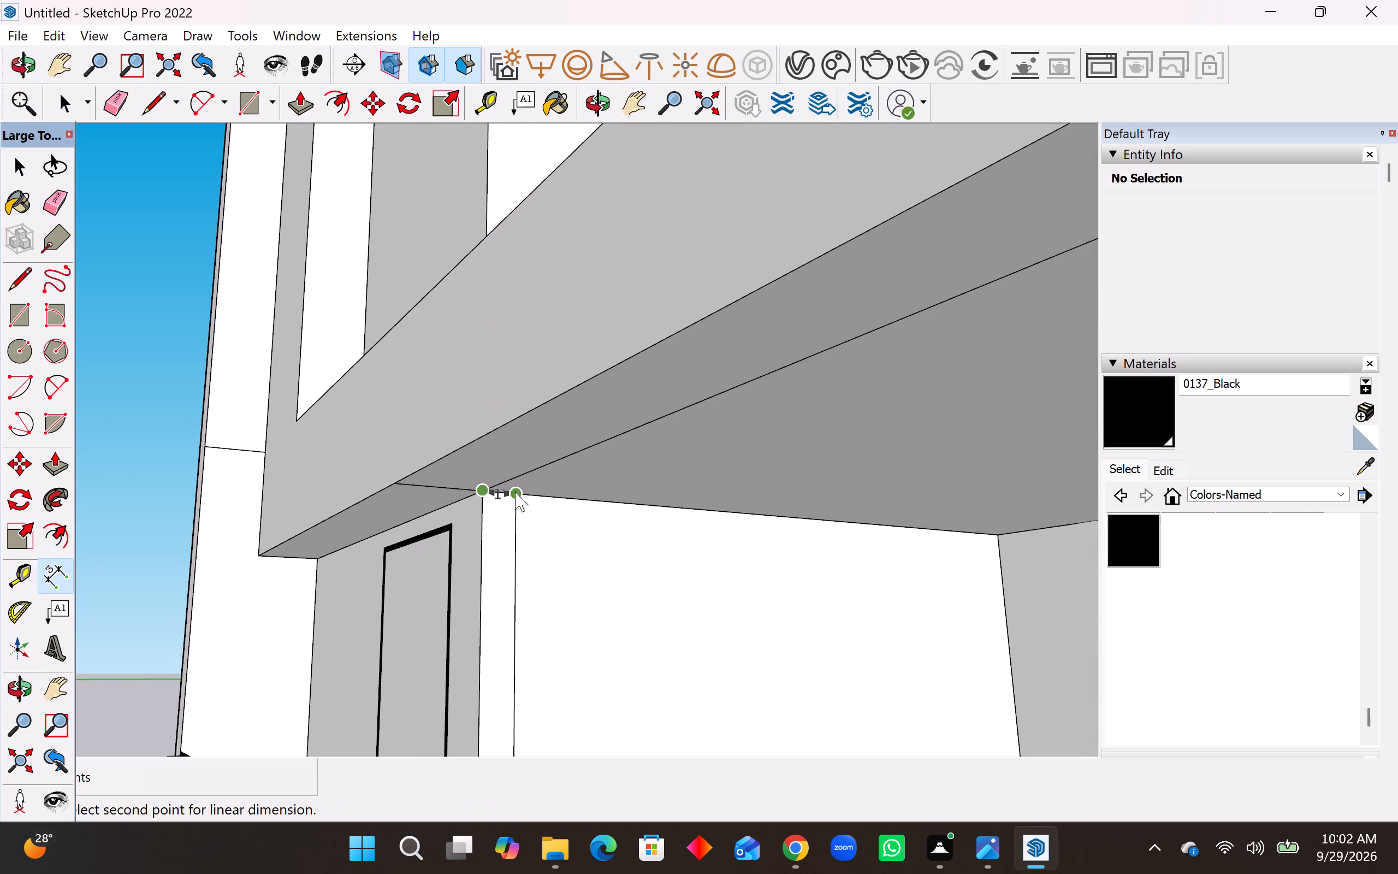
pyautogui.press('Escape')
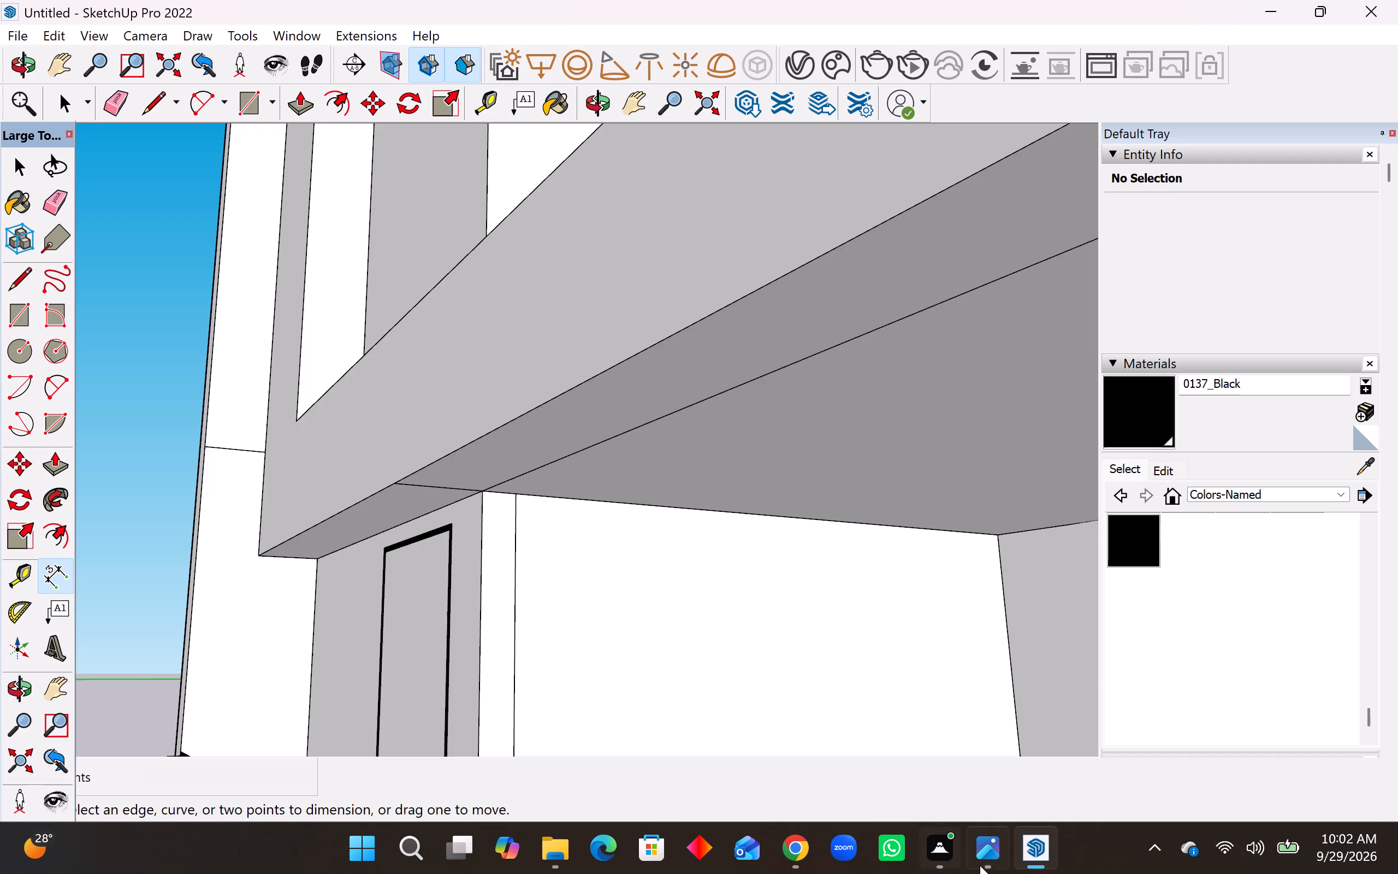
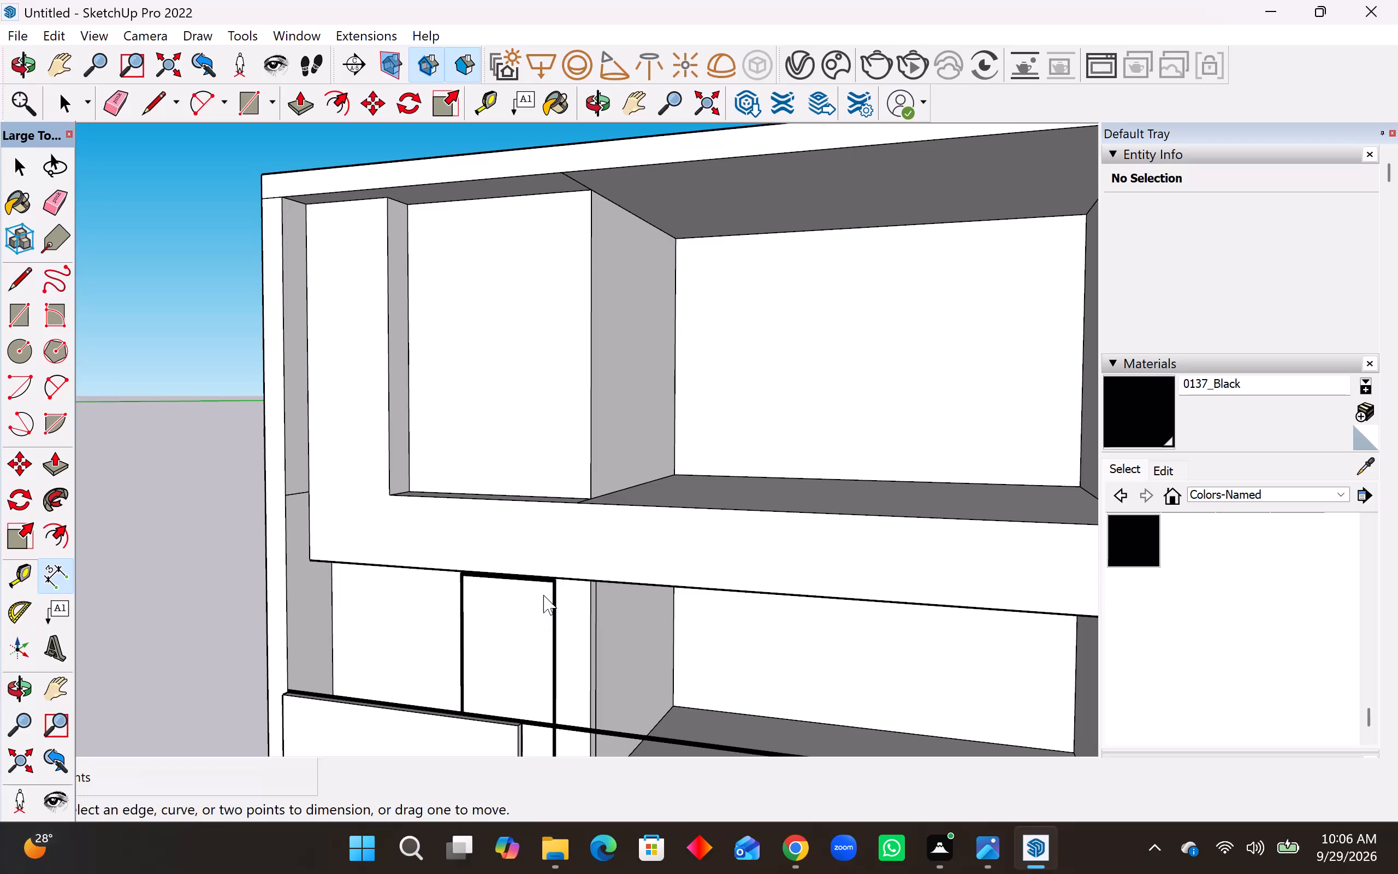
# Check the thickness of the wall end beside the middle-floor door with a temporary dimension.
pyautogui.moveTo(609, 559); pyautogui.dragTo(673, 584, button='middle')
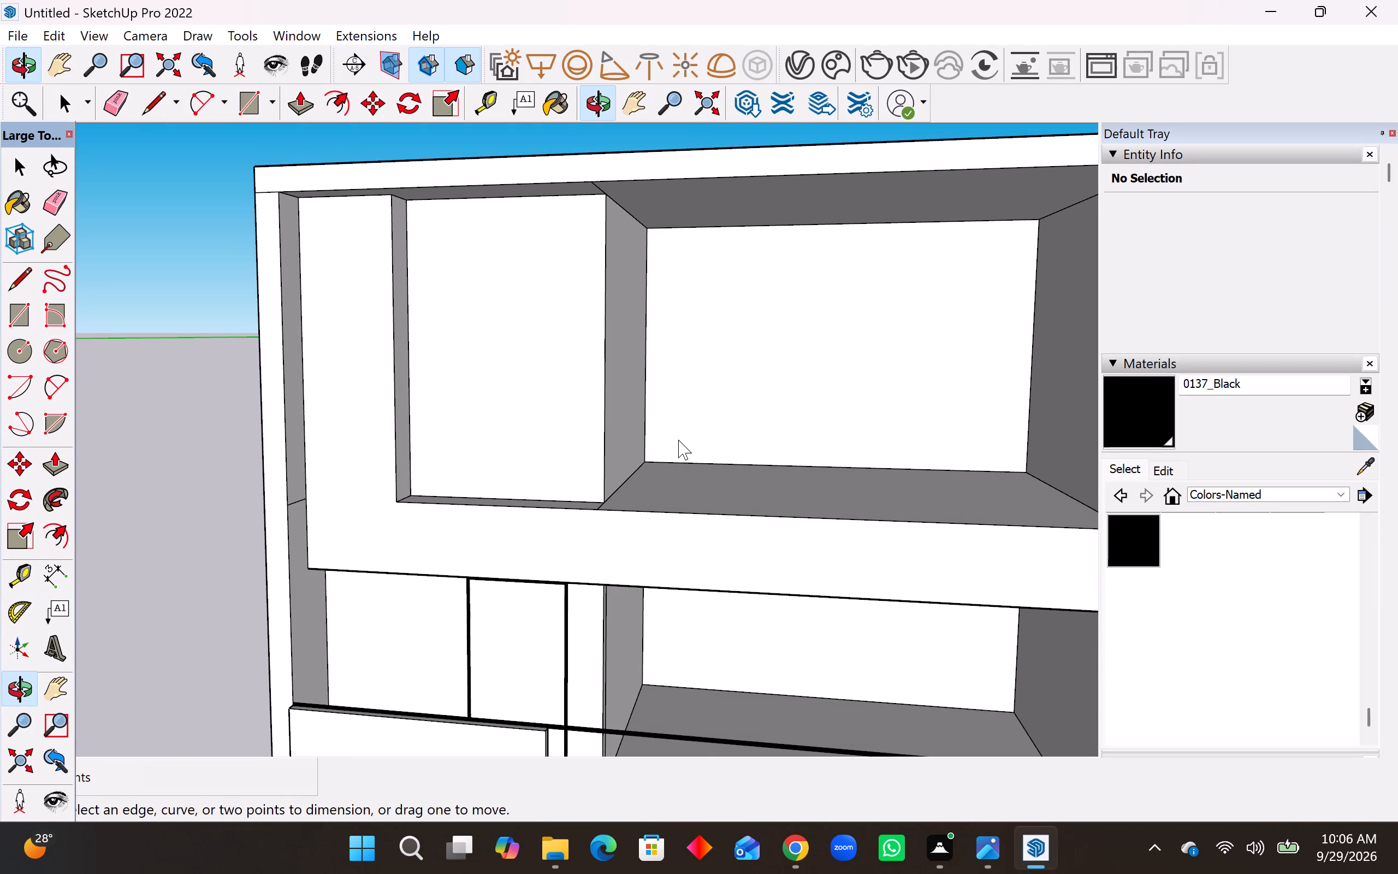
pyautogui.moveTo(679, 439); pyautogui.dragTo(665, 440, button='middle')
pyautogui.moveTo(618, 440); pyautogui.dragTo(477, 441, button='middle')
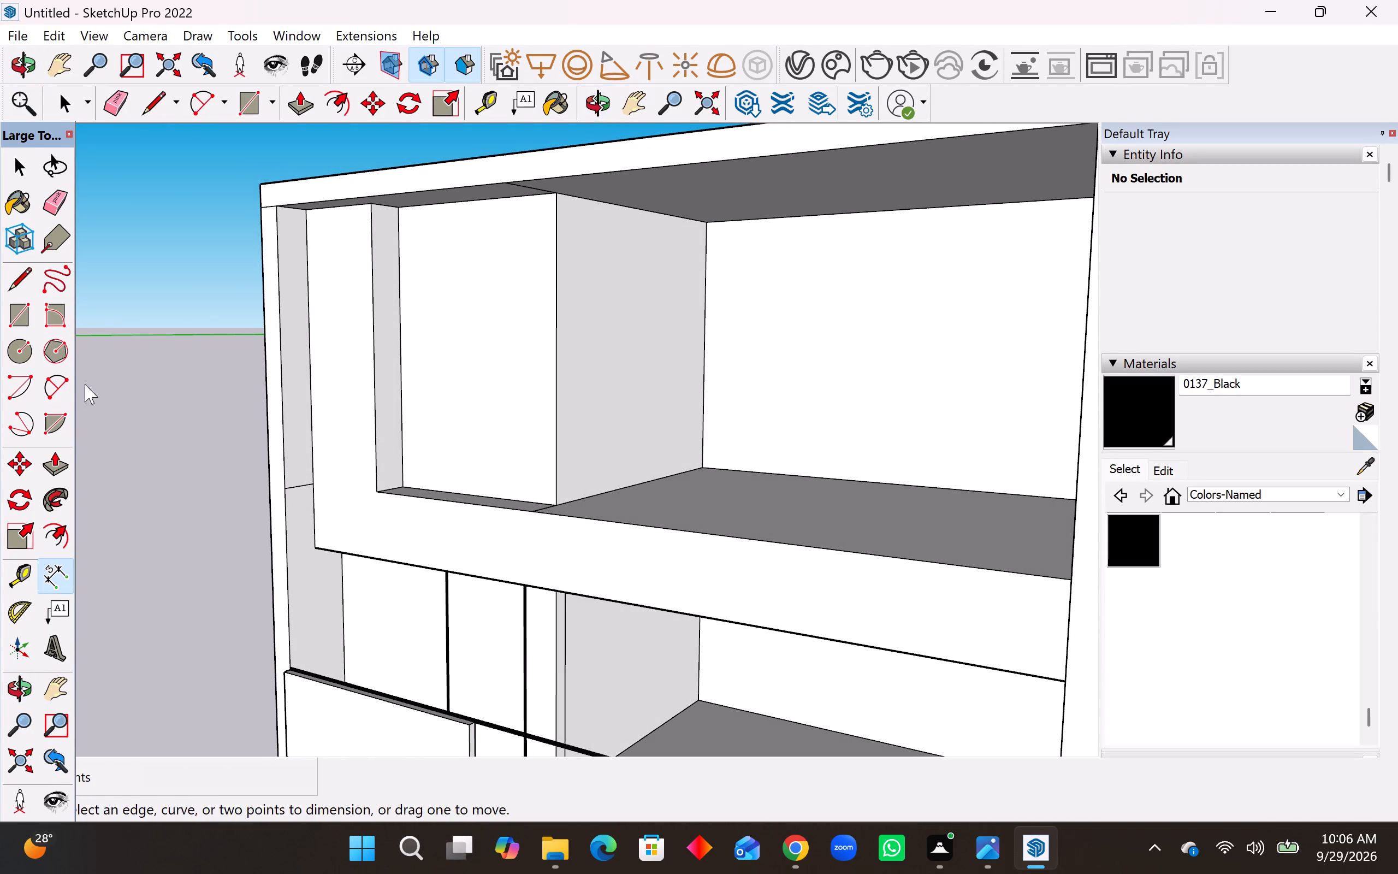
pyautogui.moveTo(570, 640); pyautogui.dragTo(422, 606, button='middle')
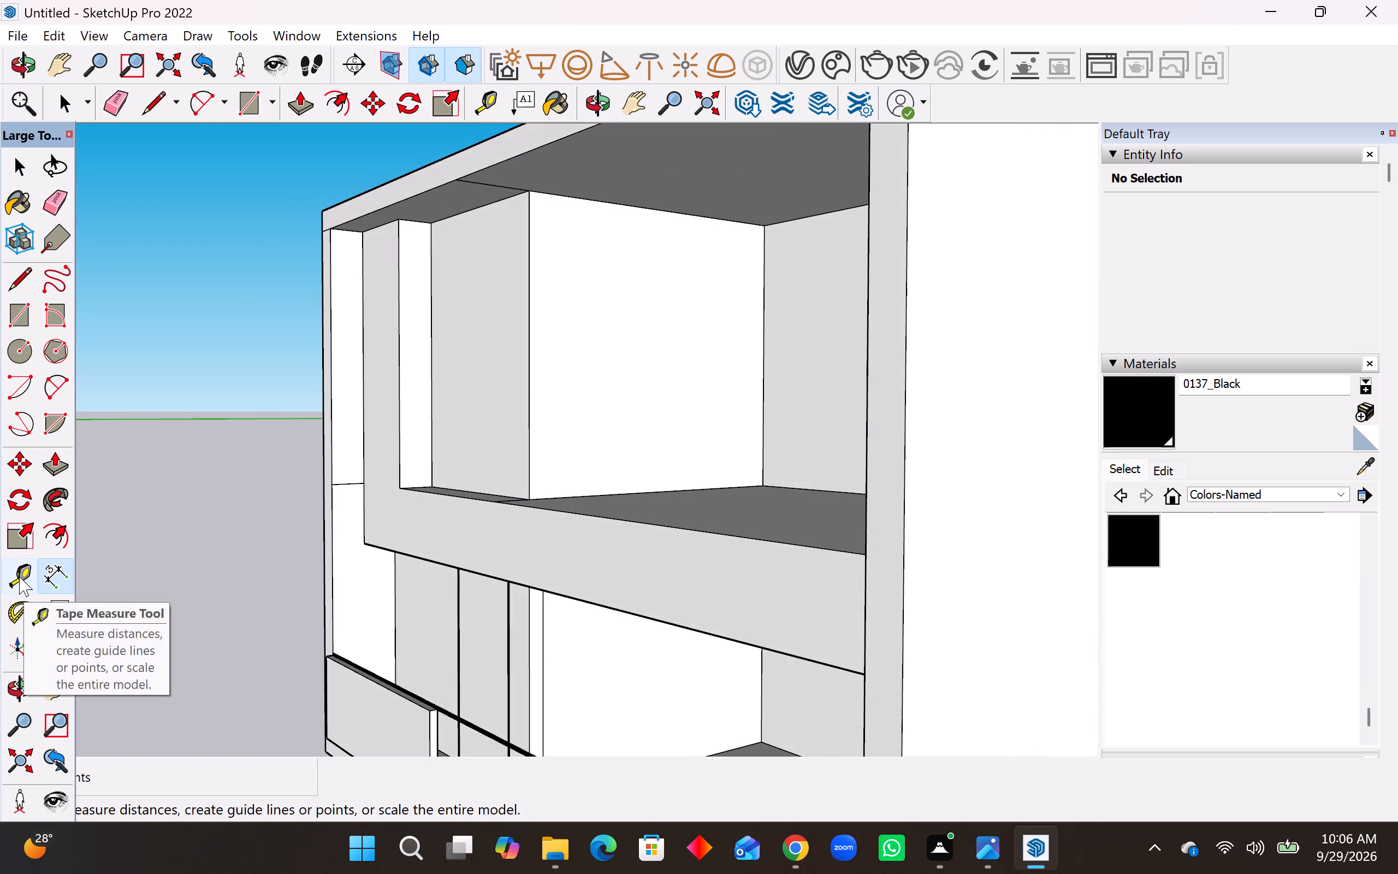
pyautogui.click(49, 570)
pyautogui.scroll(6, 463, 719)
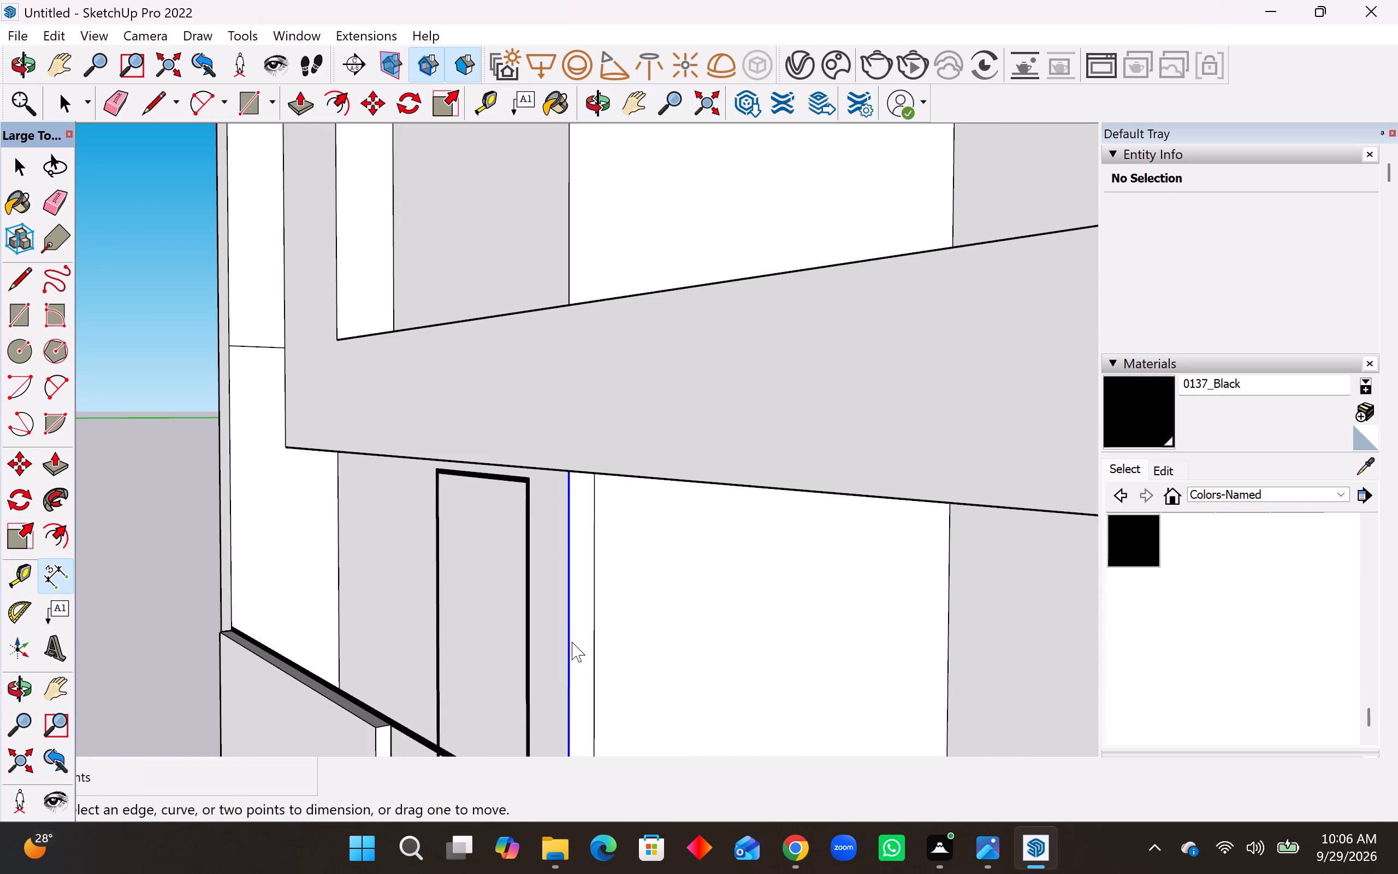
pyautogui.moveTo(616, 527); pyautogui.dragTo(604, 460, button='middle')
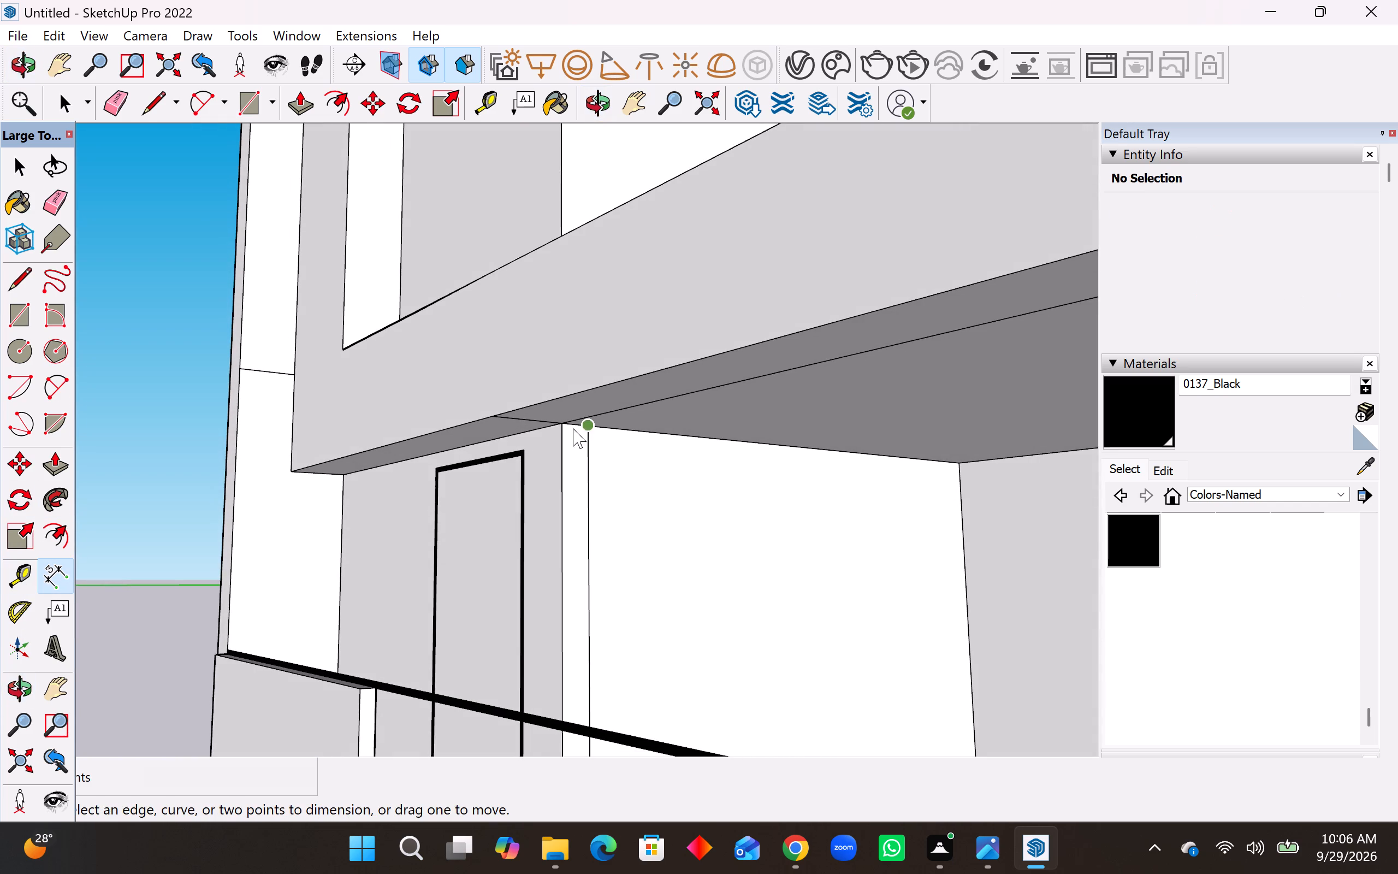
pyautogui.click(566, 423)
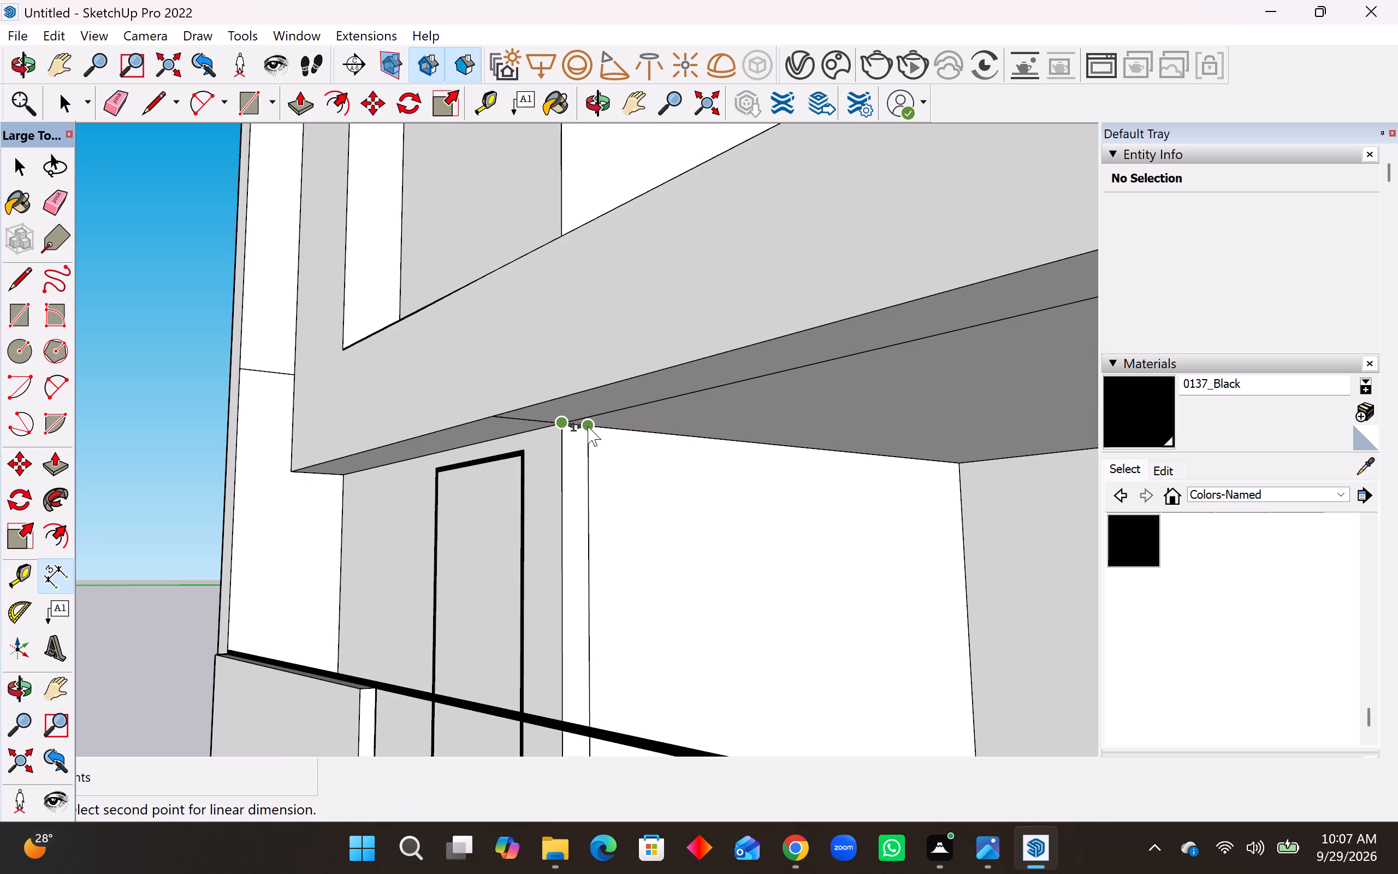
pyautogui.press('Escape')
# Place a vertical guide on the top-floor back wall, 1' from the projecting room's outer corner edge.
pyautogui.scroll(-5, 593, 621)
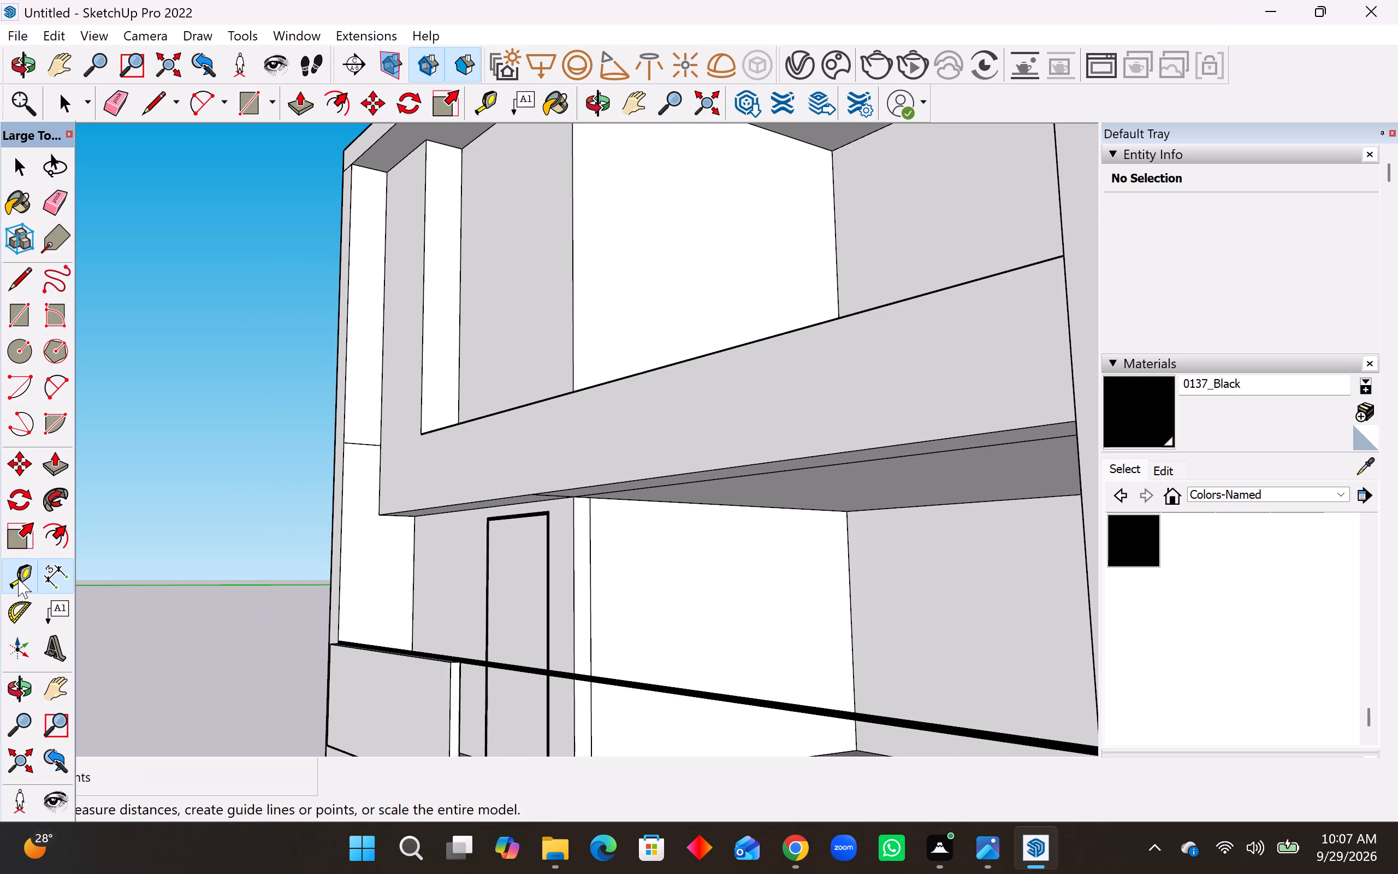
pyautogui.click(18, 578)
pyautogui.click(579, 296)
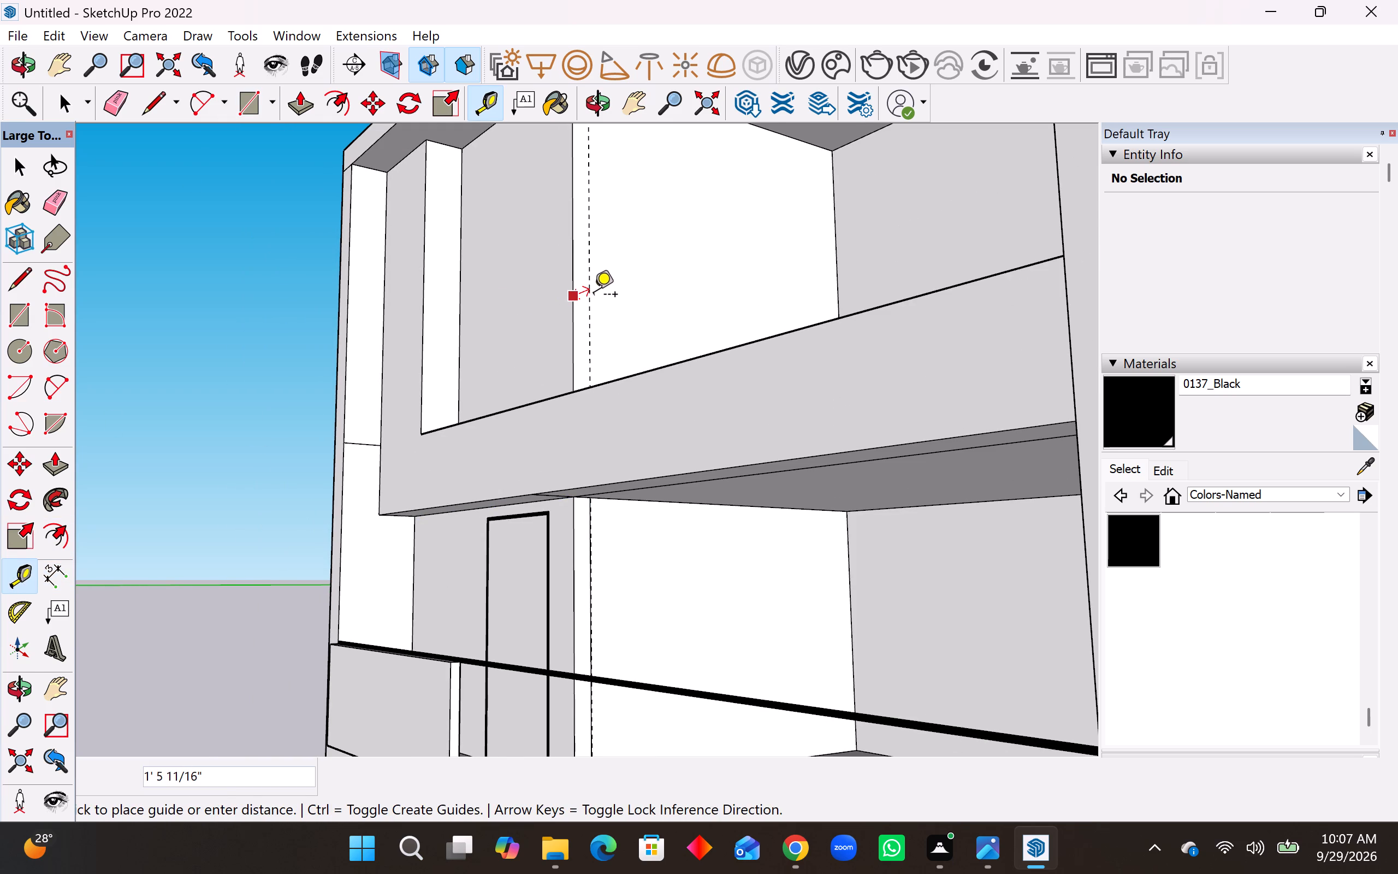
pyautogui.moveTo(594, 297); pyautogui.dragTo(592, 364, button='middle')
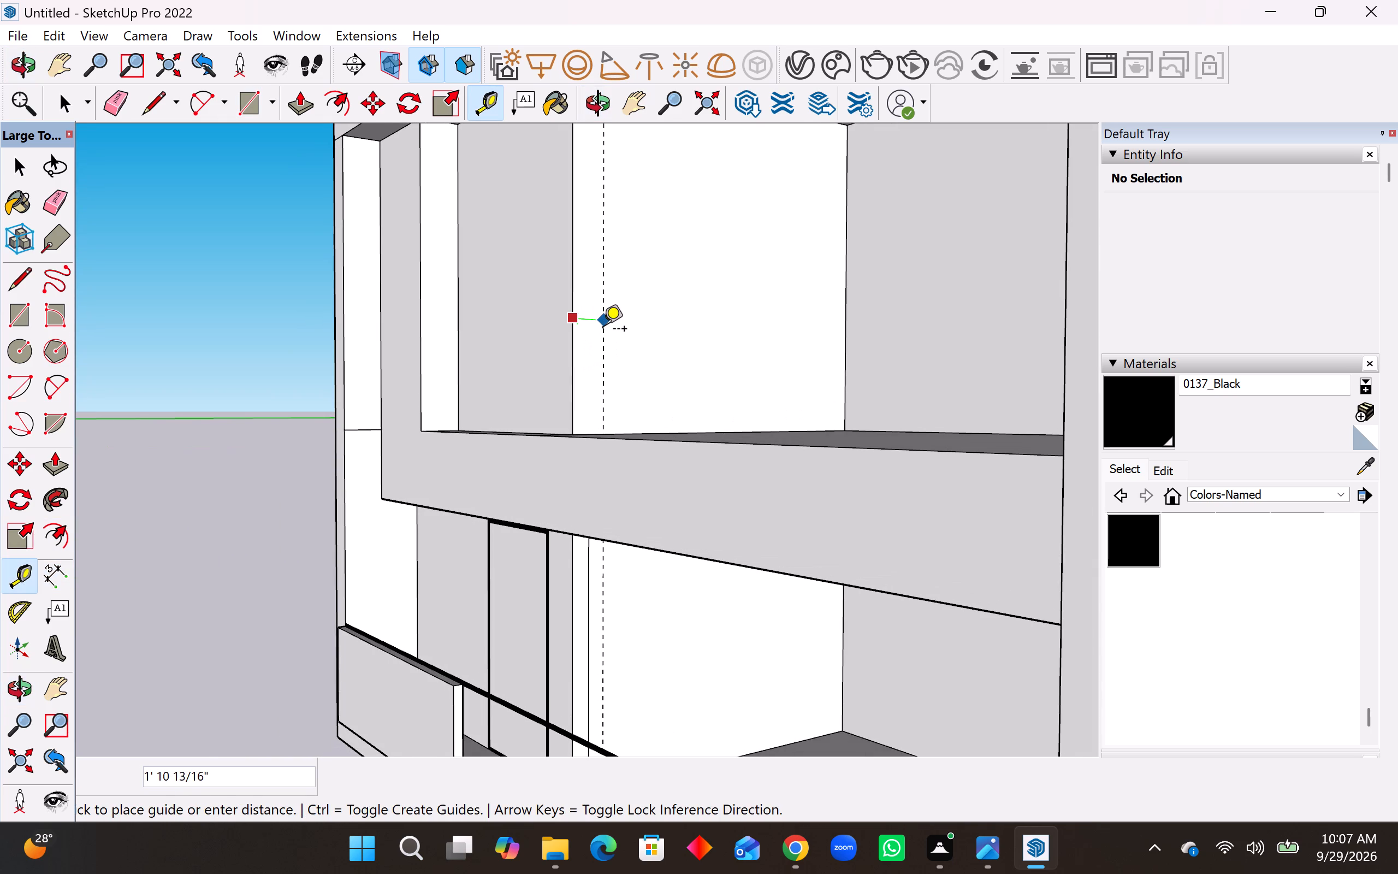
pyautogui.write("1'")
pyautogui.press('Return')
# Draw an 18' 6" vertical line along the guide on the top-floor back wall, from floor to ceiling.
pyautogui.scroll(-2, 485, 528)
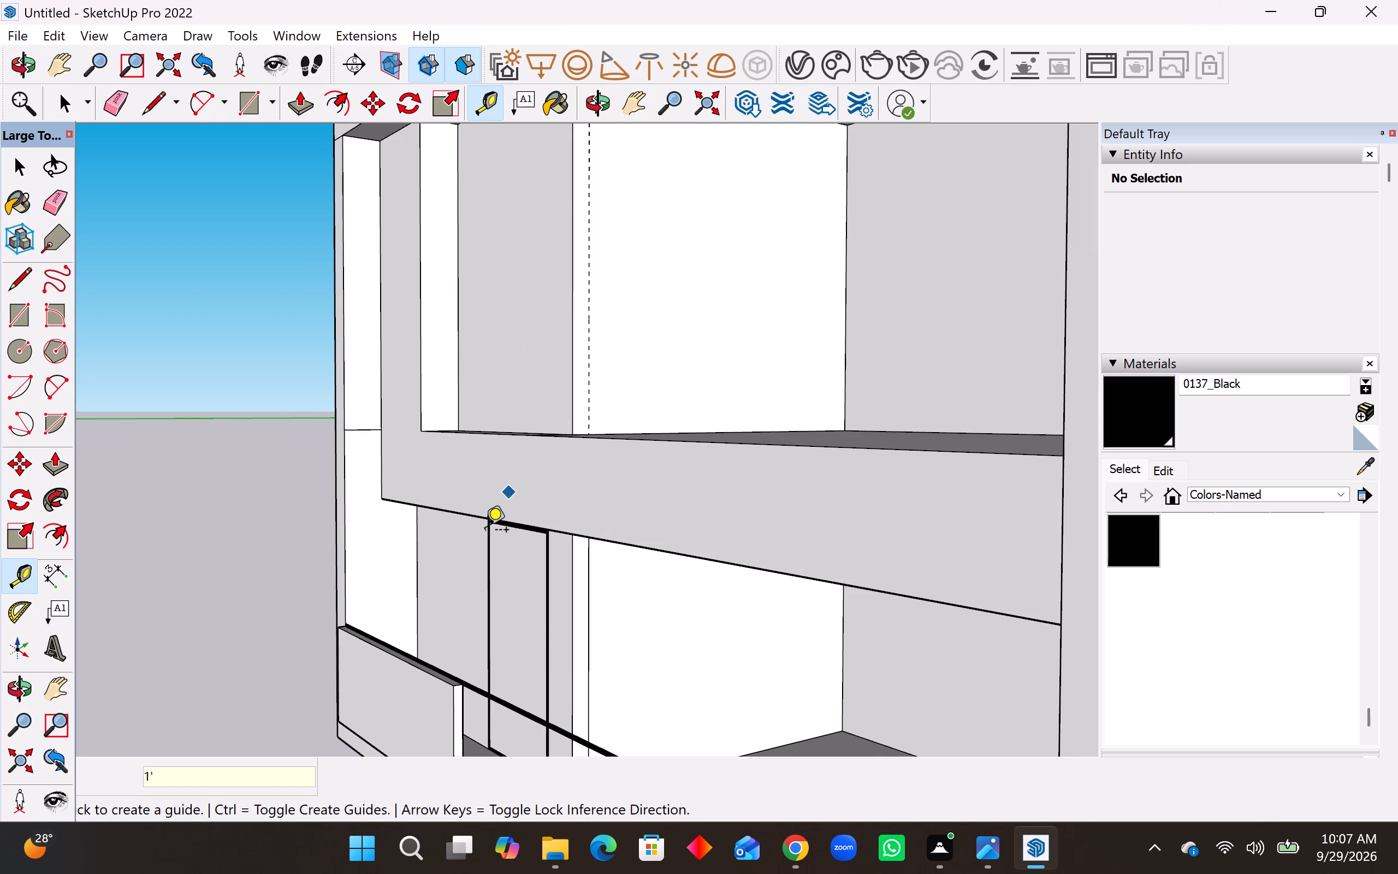
pyautogui.scroll(-2, 485, 532)
pyautogui.click(16, 281)
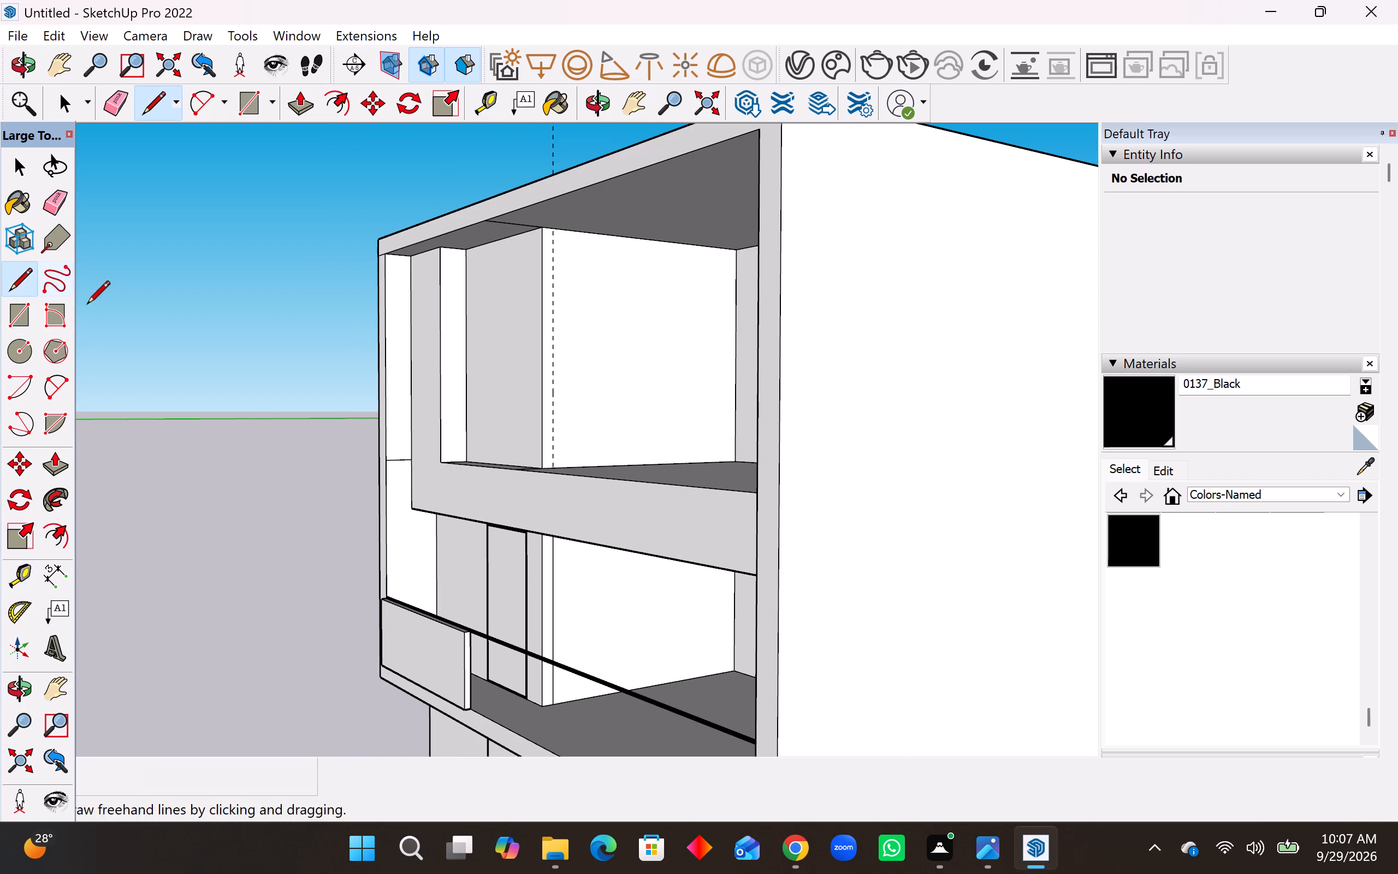
pyautogui.scroll(8, 556, 468)
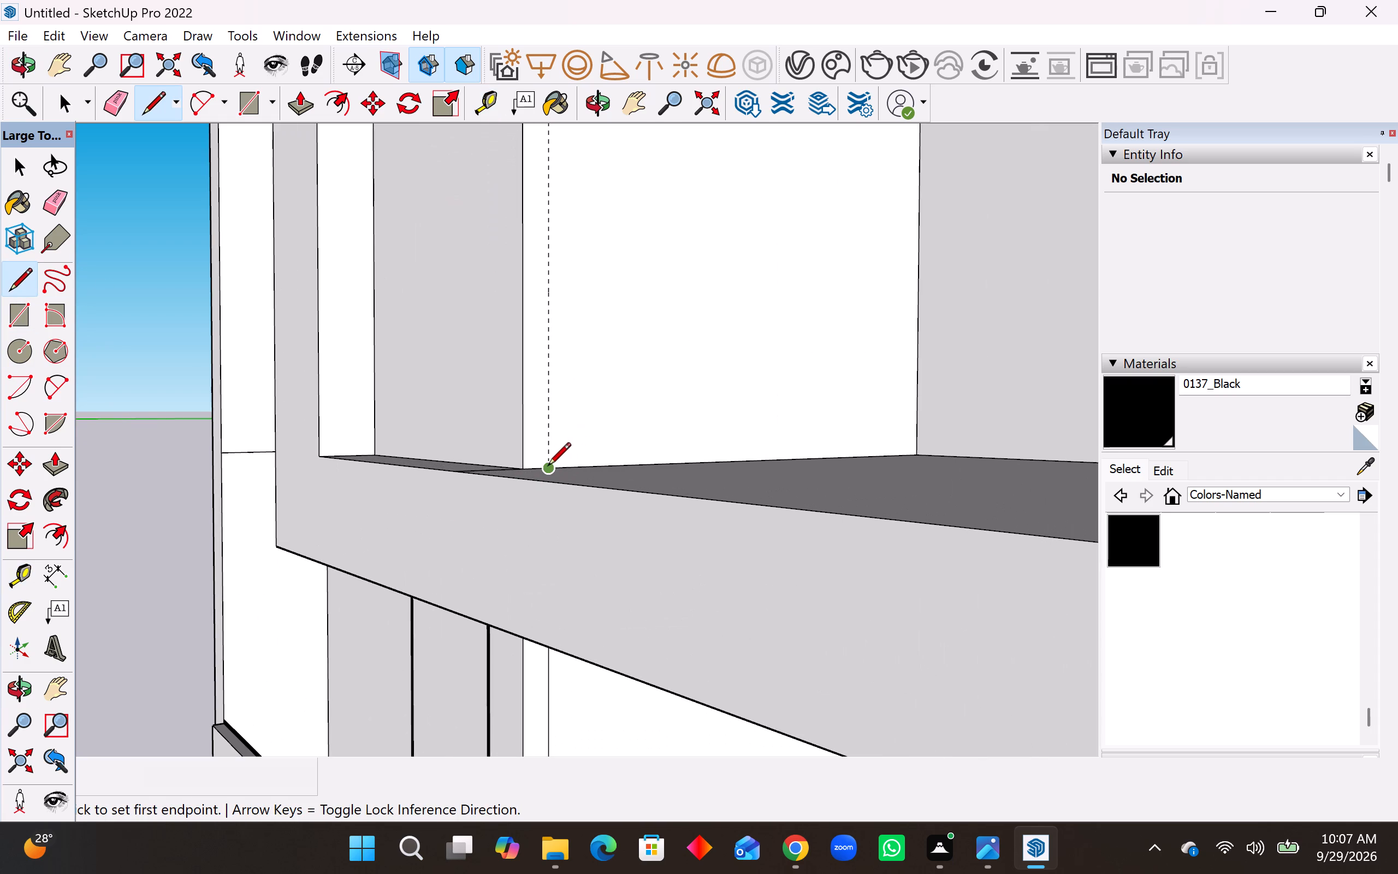
pyautogui.click(548, 467)
pyautogui.scroll(-9, 578, 590)
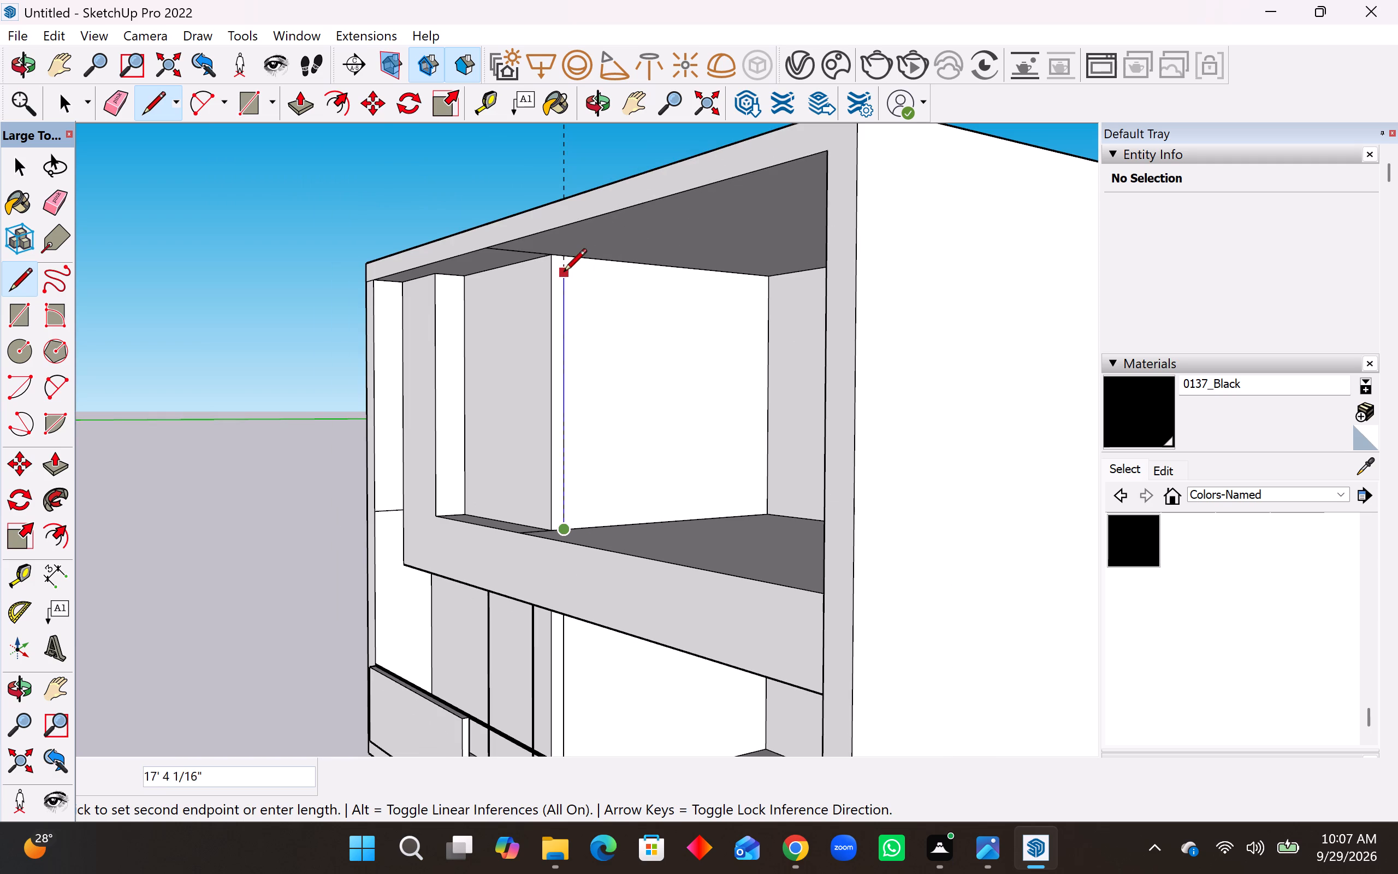
pyautogui.scroll(9, 563, 264)
pyautogui.click(564, 246)
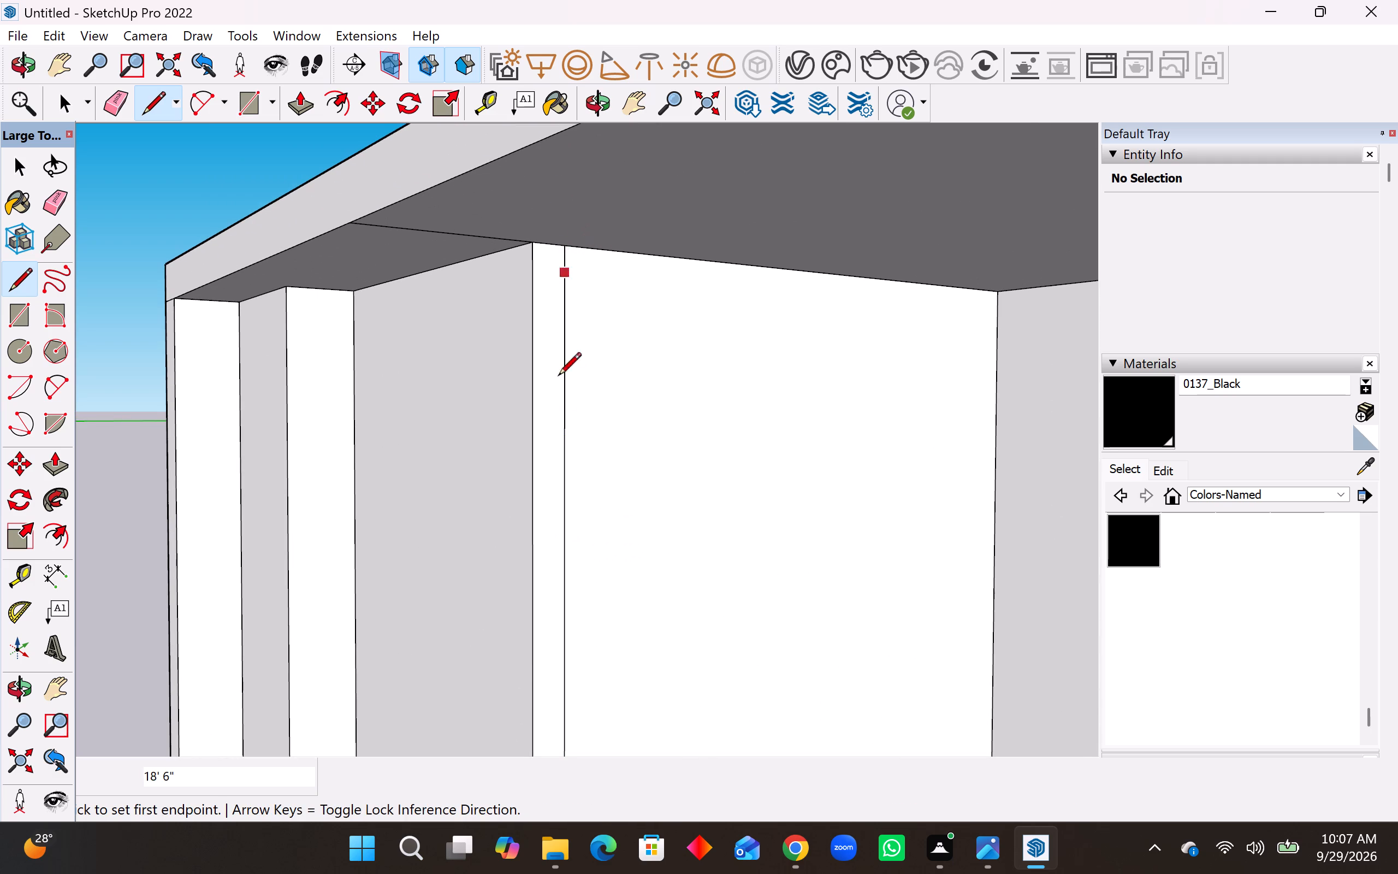
pyautogui.press('space')
# Push the middle-floor balcony's back wall inward 18' 6", aligning it with the recessed ground-floor wall.
pyautogui.scroll(-9, 542, 463)
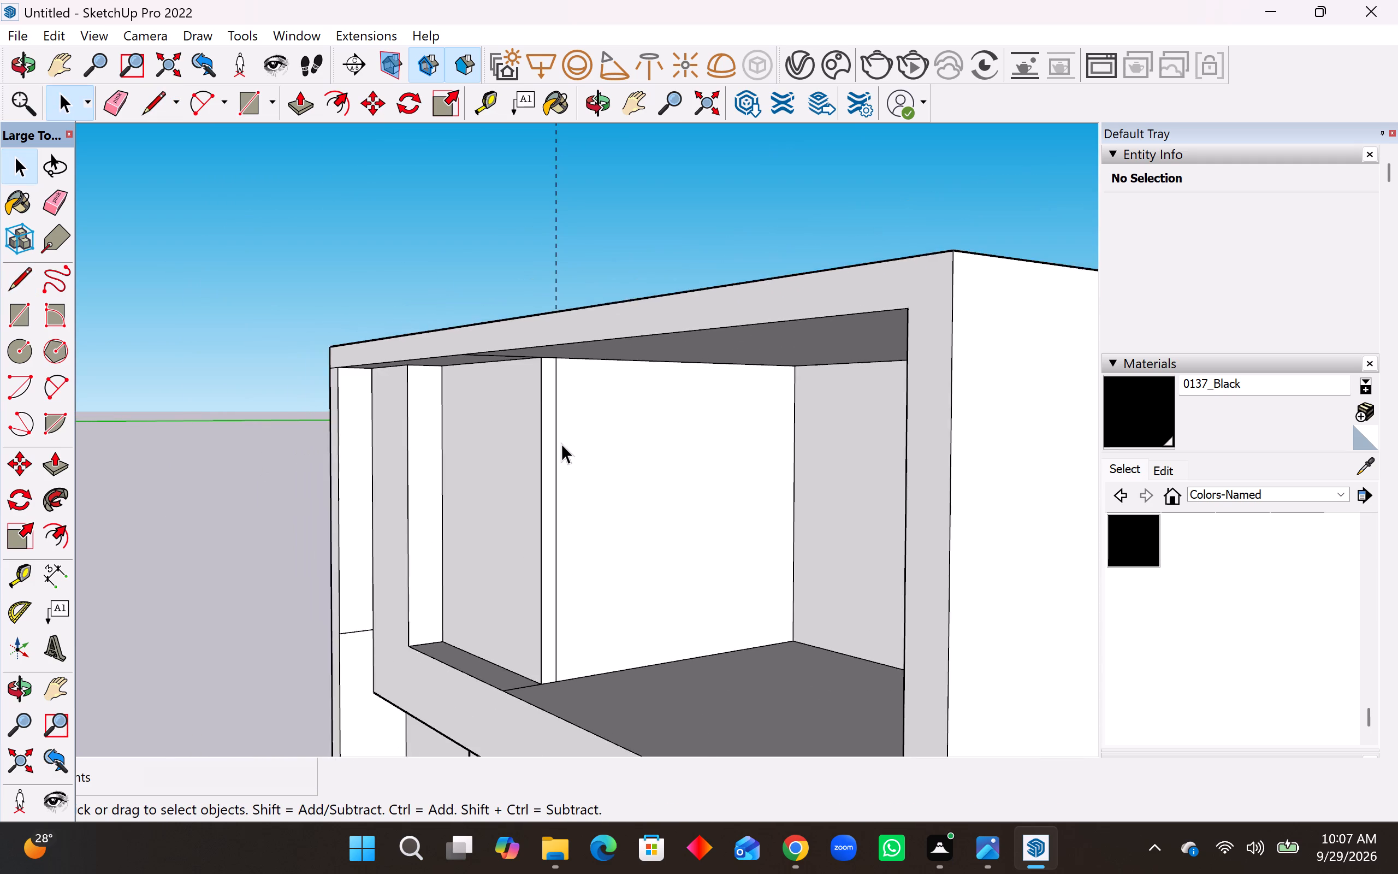
pyautogui.scroll(-6, 561, 444)
pyautogui.moveTo(572, 538); pyautogui.dragTo(627, 419, button='middle')
pyautogui.scroll(-5, 611, 463)
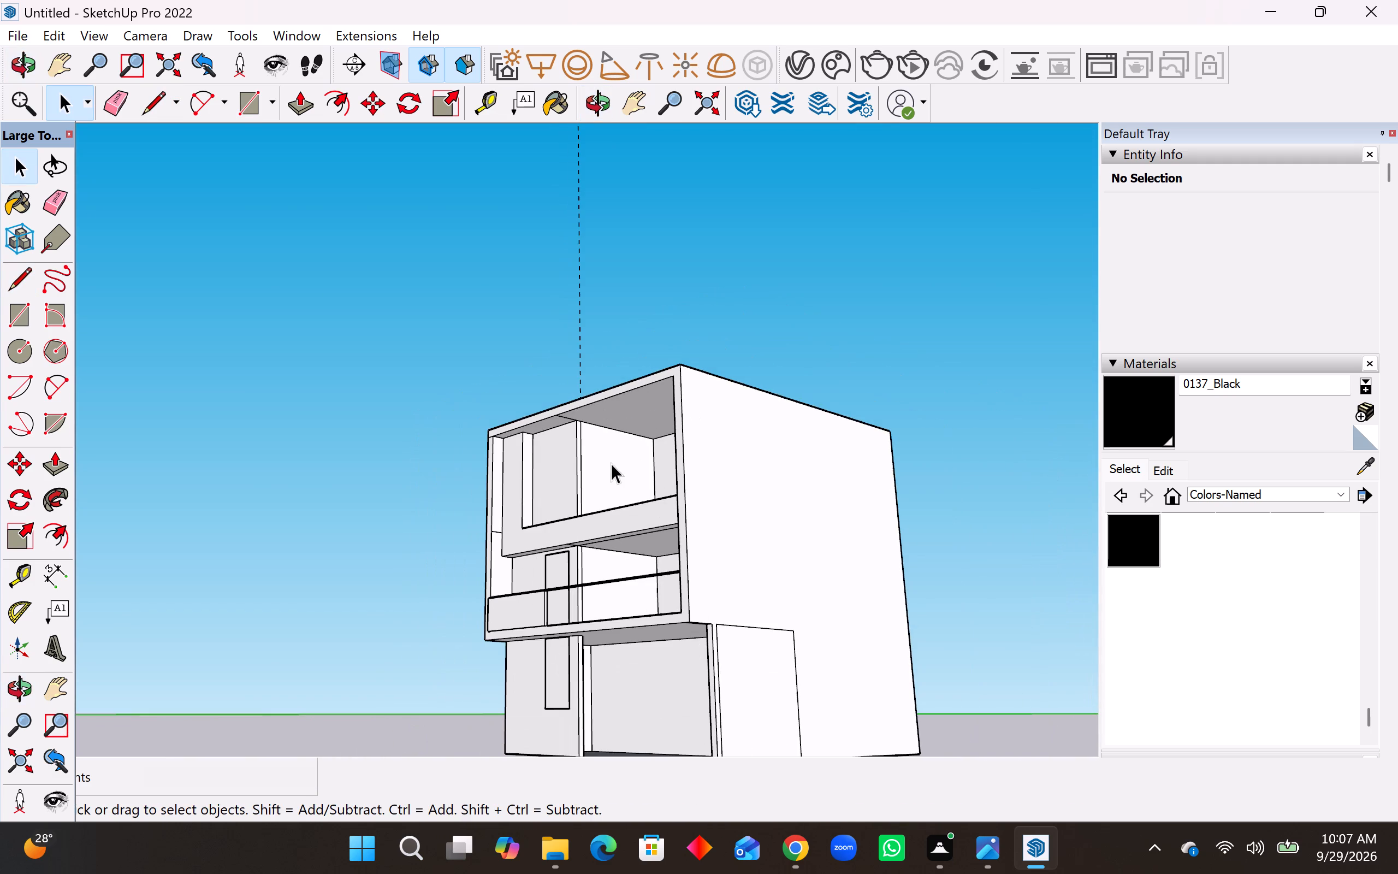
pyautogui.moveTo(602, 690); pyautogui.dragTo(562, 679, button='middle')
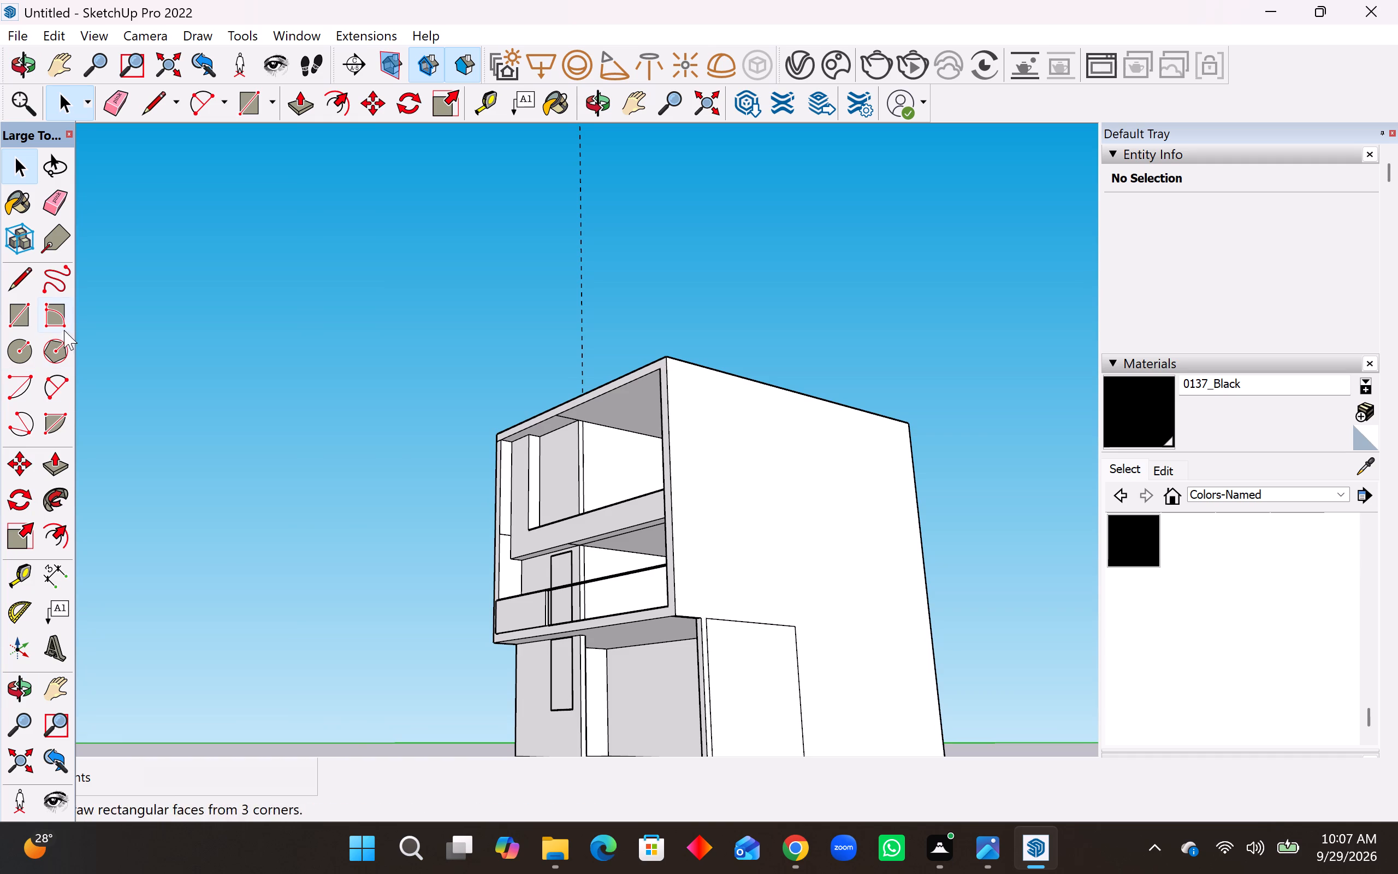
pyautogui.click(51, 468)
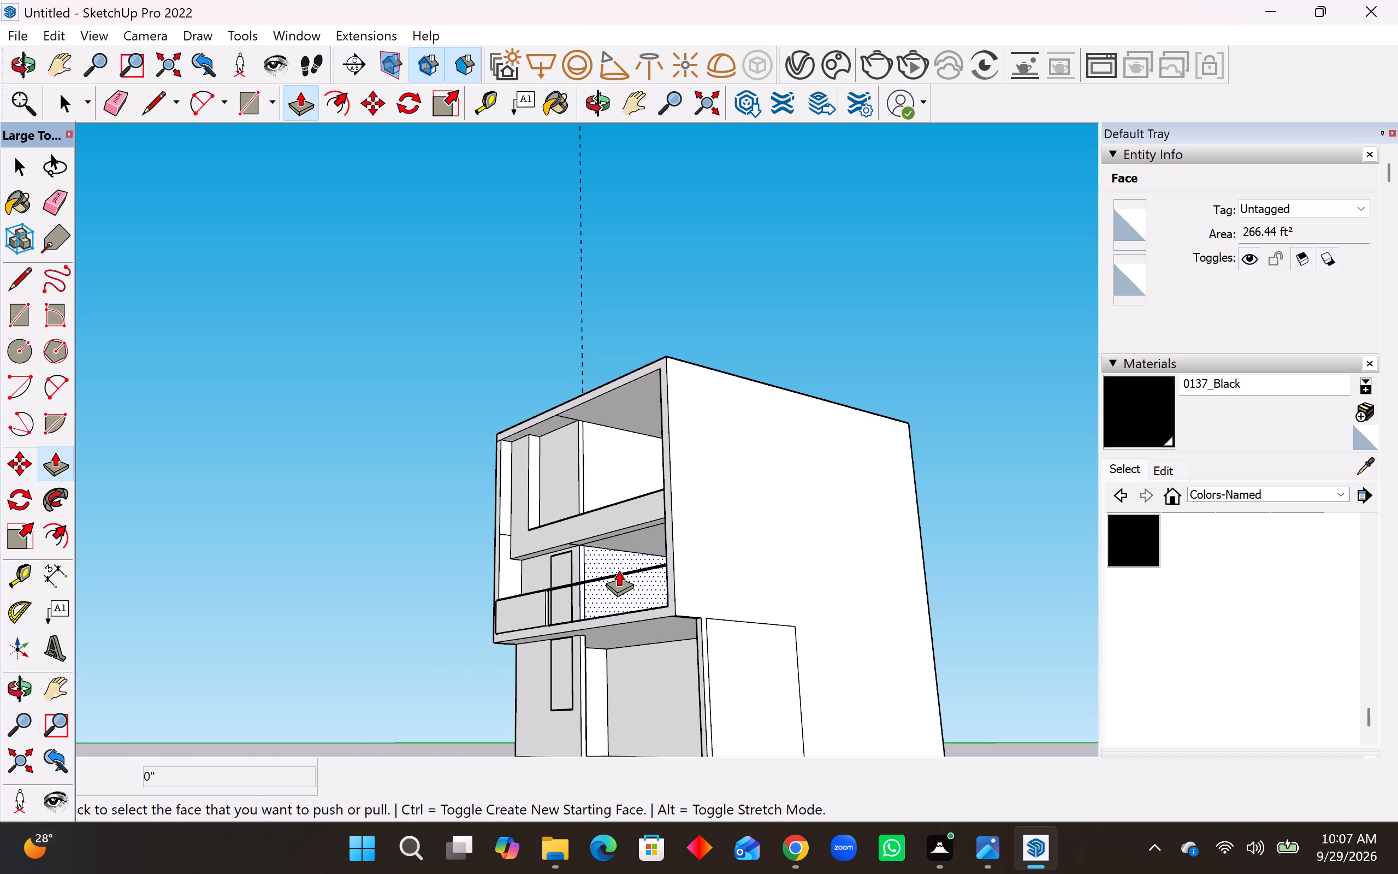
pyautogui.click(618, 568)
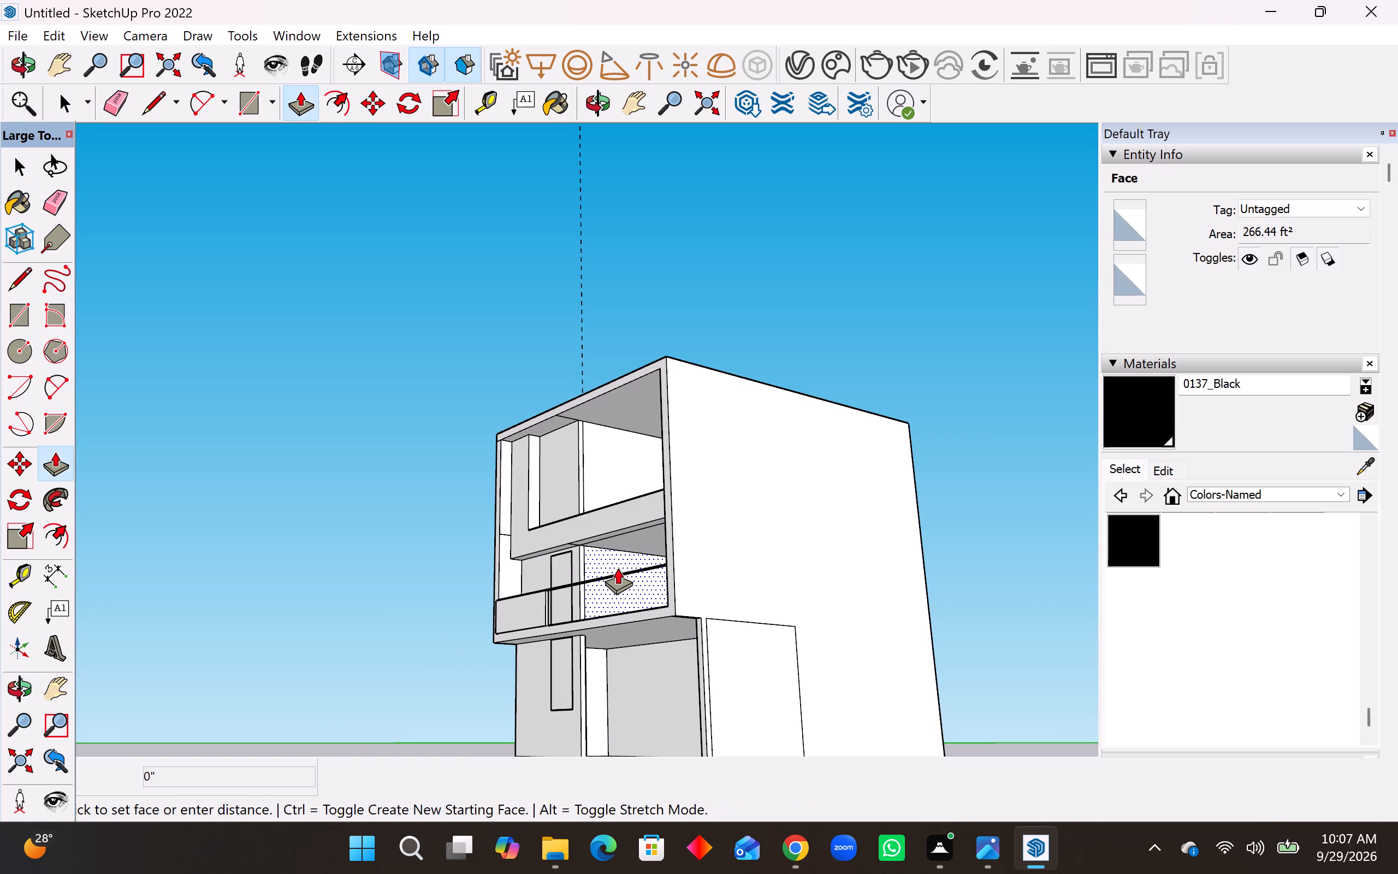
pyautogui.moveTo(604, 672); pyautogui.dragTo(589, 676, button='middle')
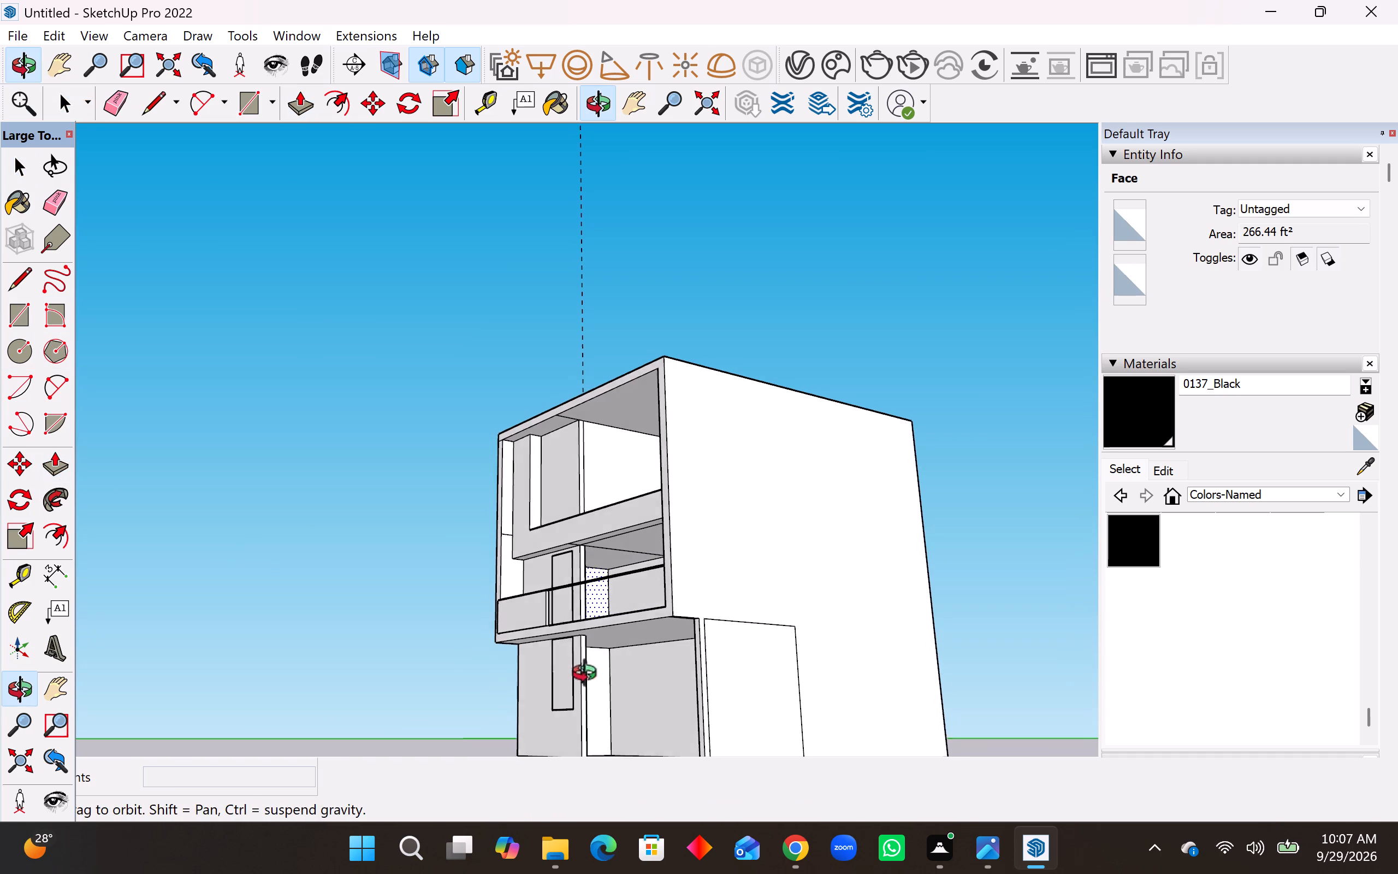
pyautogui.moveTo(589, 676); pyautogui.dragTo(564, 683, button='middle')
pyautogui.scroll(8, 598, 695)
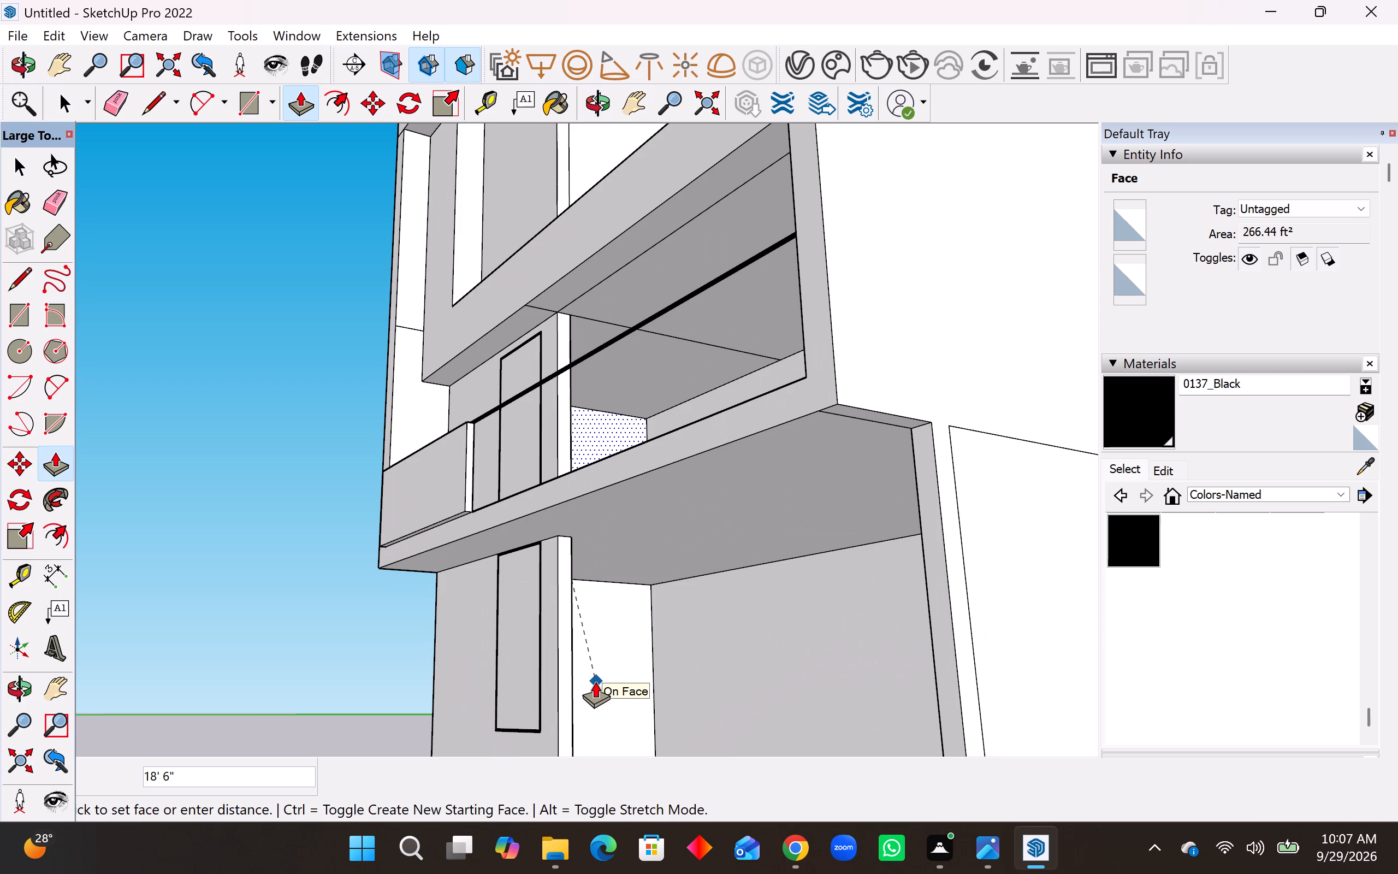
pyautogui.click(595, 681)
# Push the top-floor back wall beside the new line inward 18' 6", aligning it with the middle-floor recess.
pyautogui.moveTo(562, 627); pyautogui.dragTo(677, 766, button='middle')
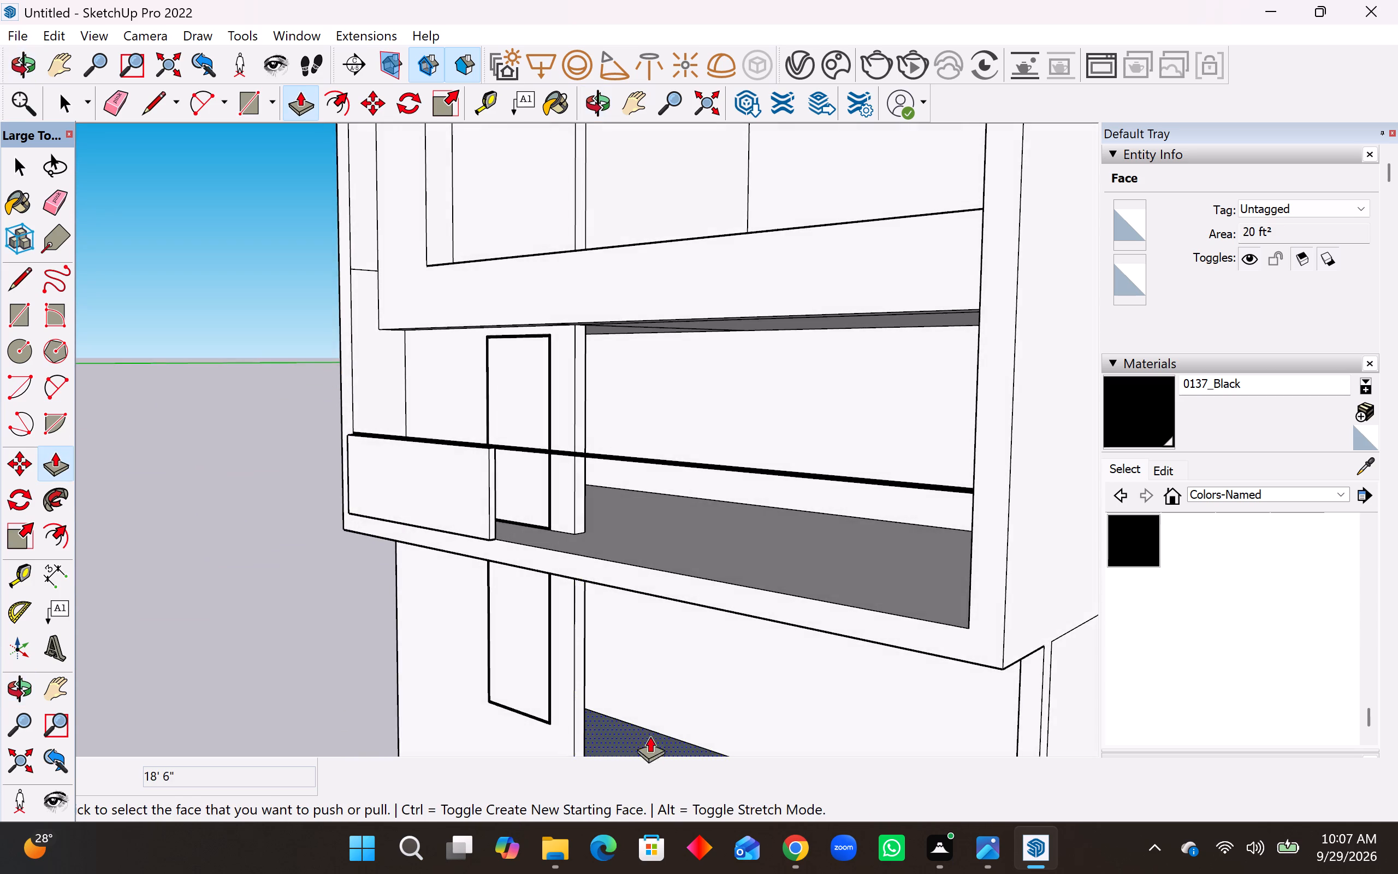
pyautogui.scroll(-9, 635, 719)
pyautogui.click(654, 504)
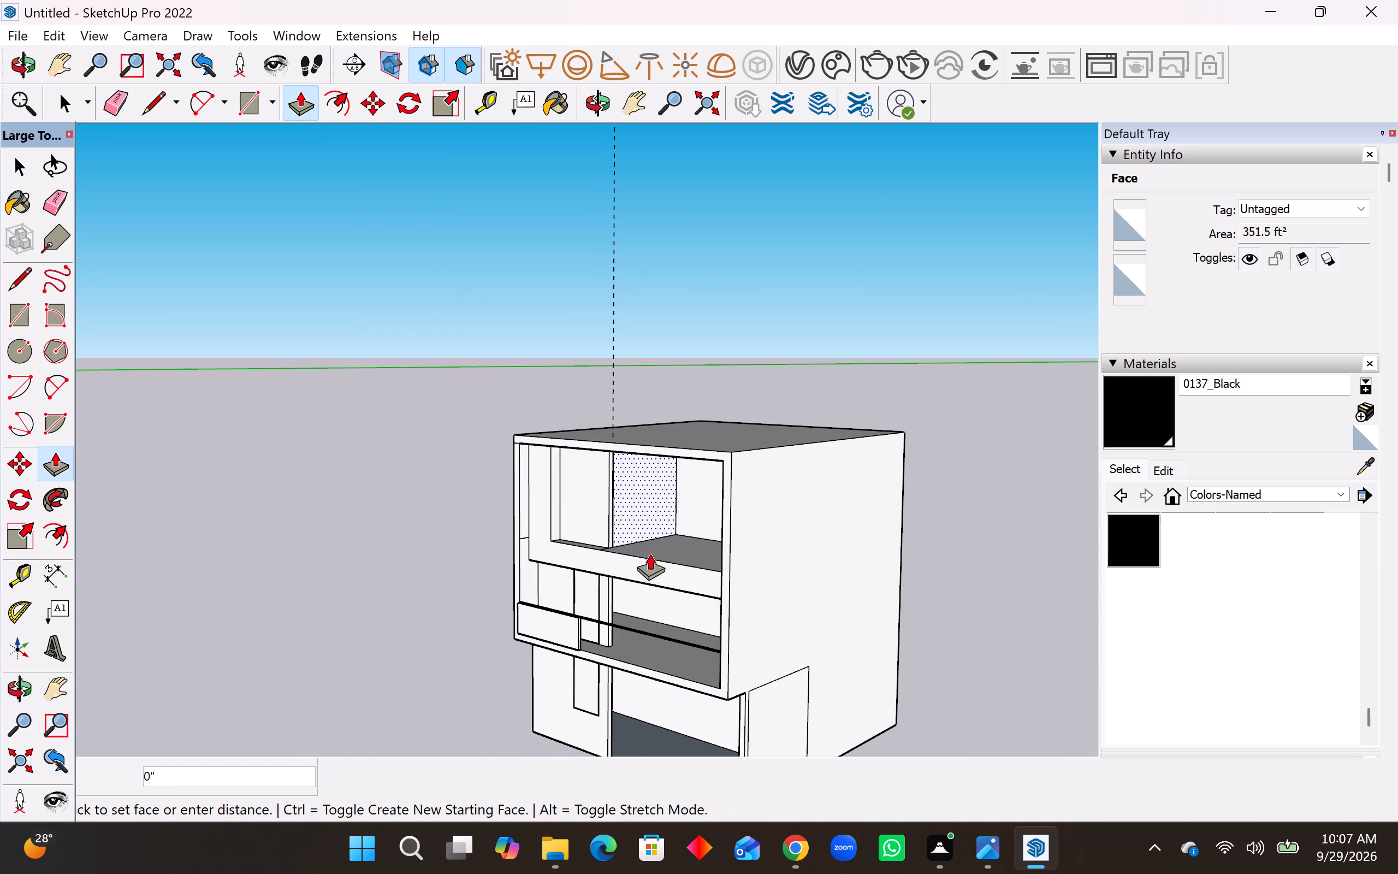
pyautogui.moveTo(649, 627); pyautogui.dragTo(617, 557, button='middle')
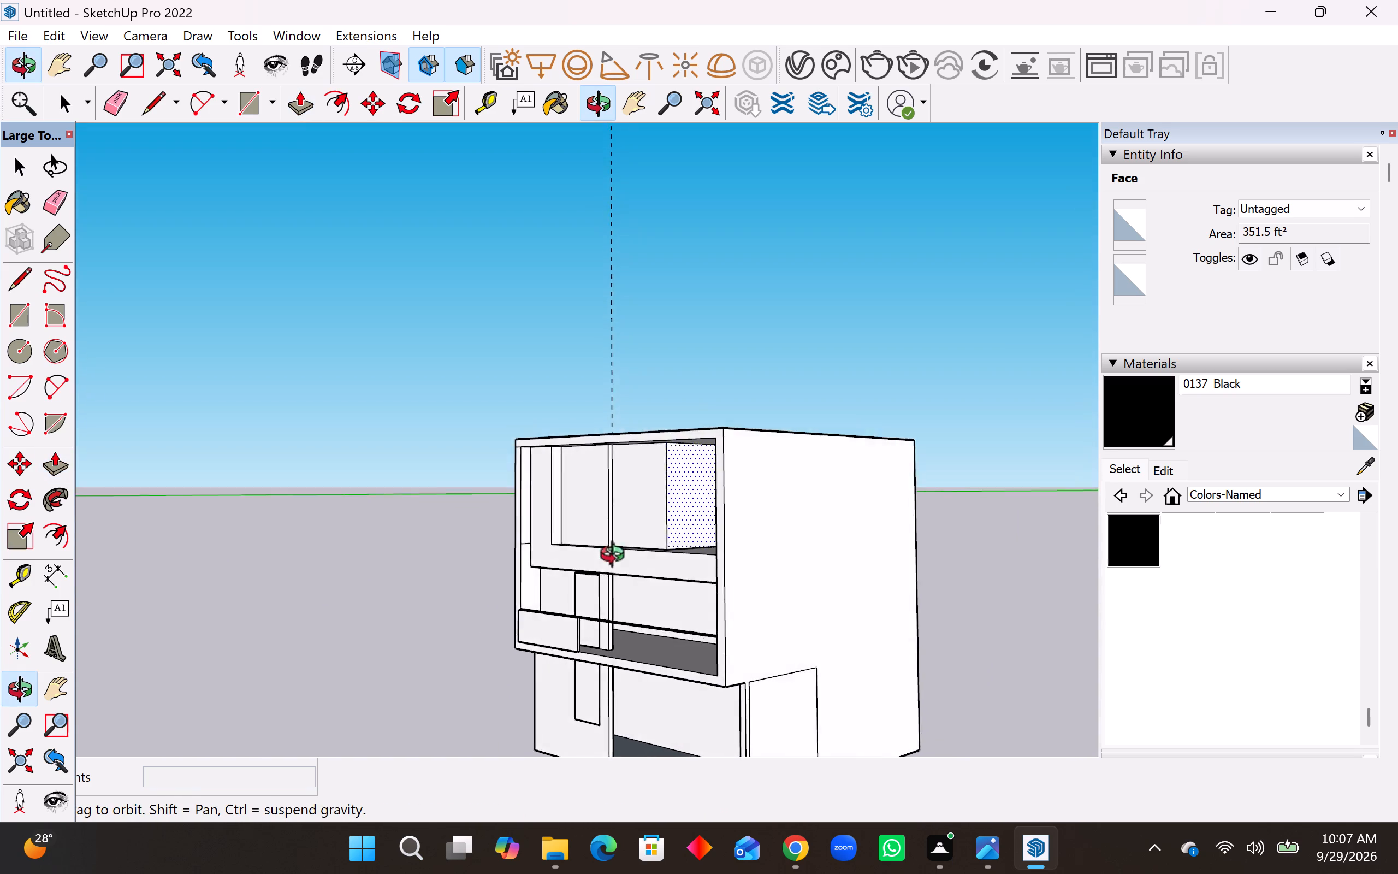
pyautogui.moveTo(617, 557); pyautogui.dragTo(541, 512, button='middle')
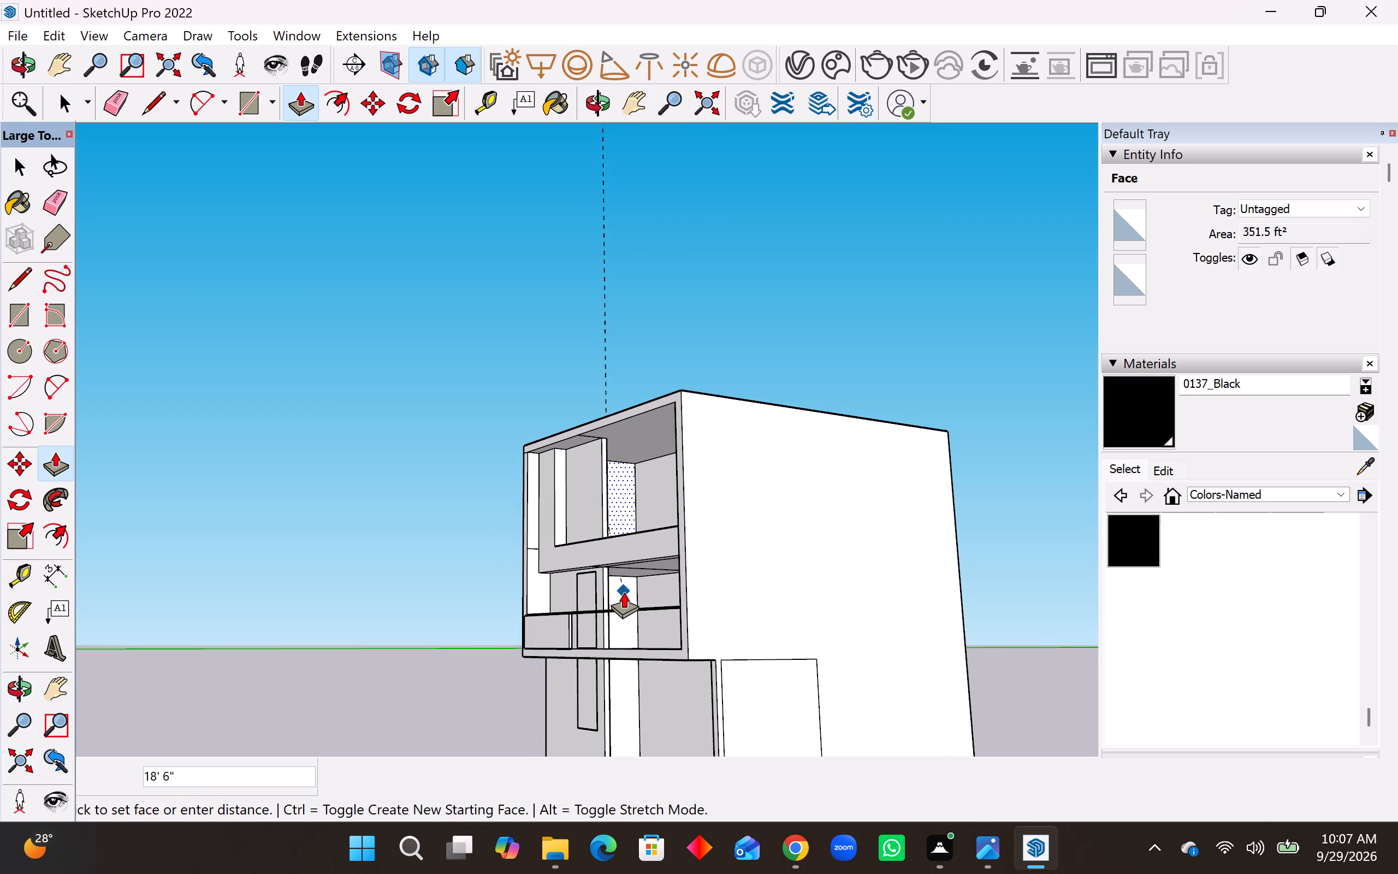
pyautogui.click(624, 592)
# Examine the house from the front, both sides and below to review the recessed balcony walls on each floor.
pyautogui.moveTo(627, 655); pyautogui.dragTo(895, 594, button='middle')
pyautogui.moveTo(913, 595); pyautogui.dragTo(1118, 597, button='middle')
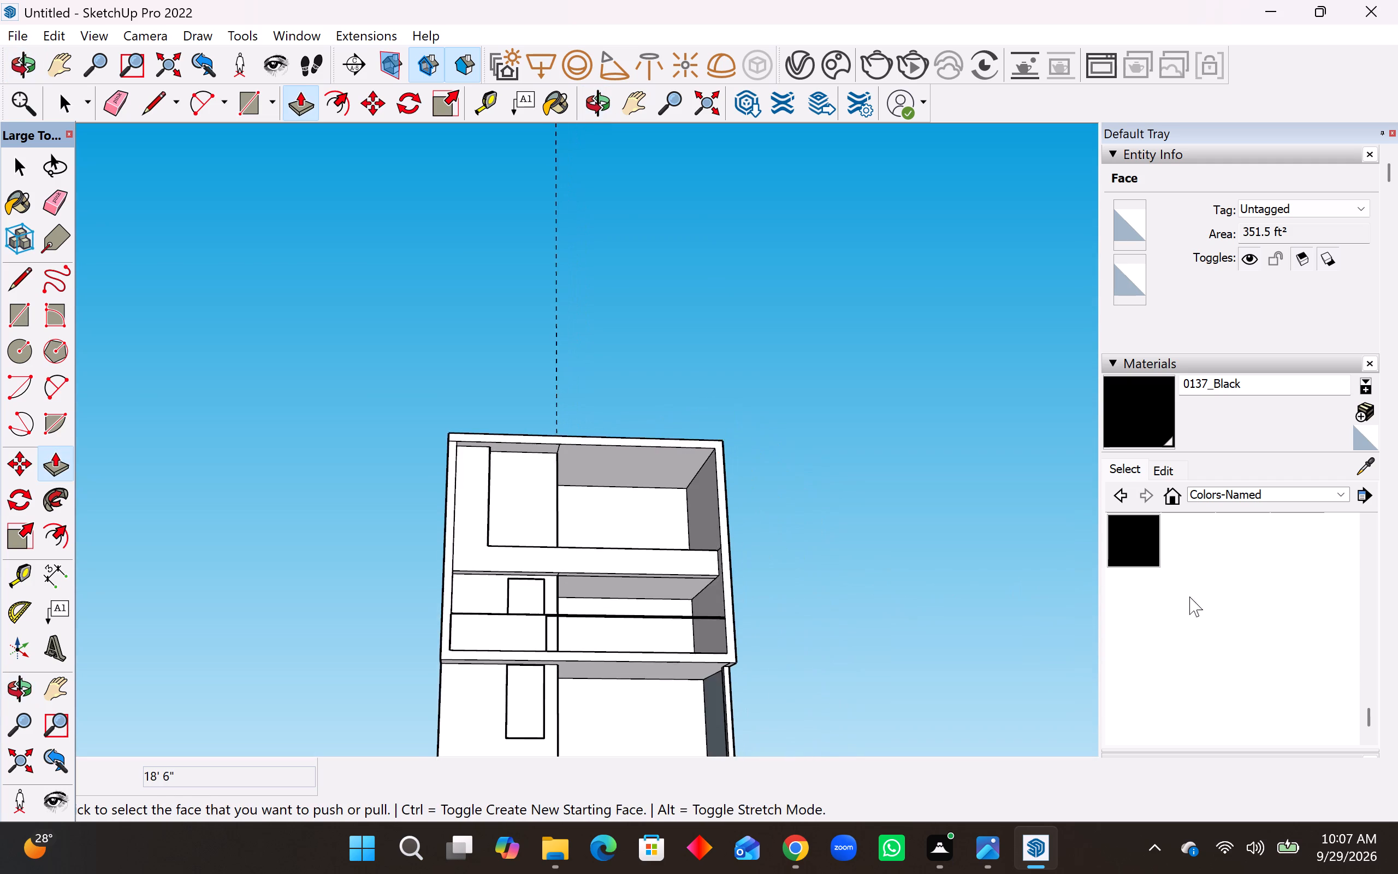
pyautogui.scroll(-5, 515, 586)
pyautogui.moveTo(534, 582); pyautogui.dragTo(435, 604, button='middle')
pyautogui.moveTo(430, 604); pyautogui.dragTo(576, 409, button='middle')
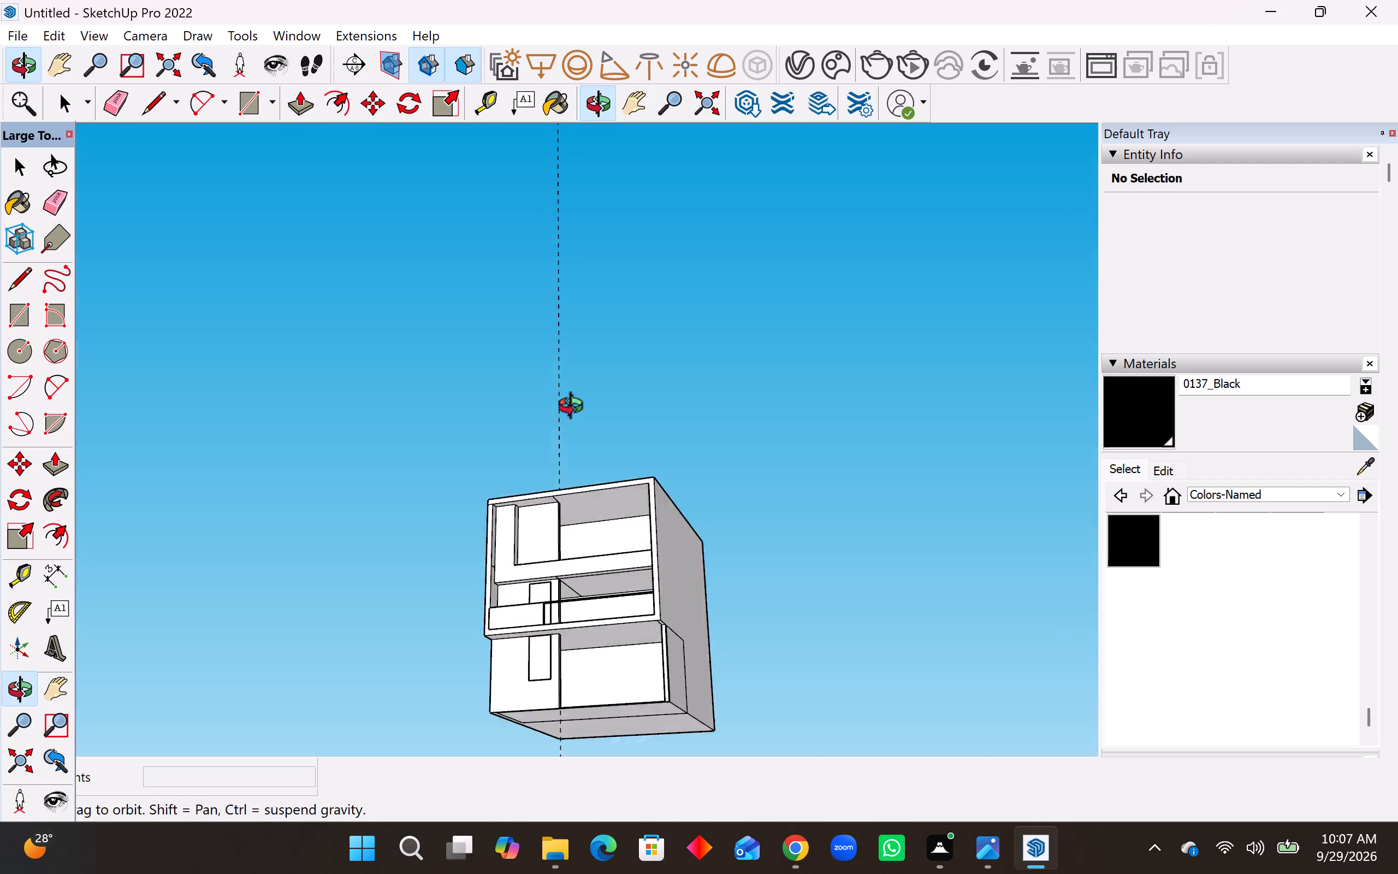
pyautogui.moveTo(576, 409); pyautogui.dragTo(696, 320, button='middle')
pyautogui.moveTo(618, 522); pyautogui.dragTo(482, 735, button='middle')
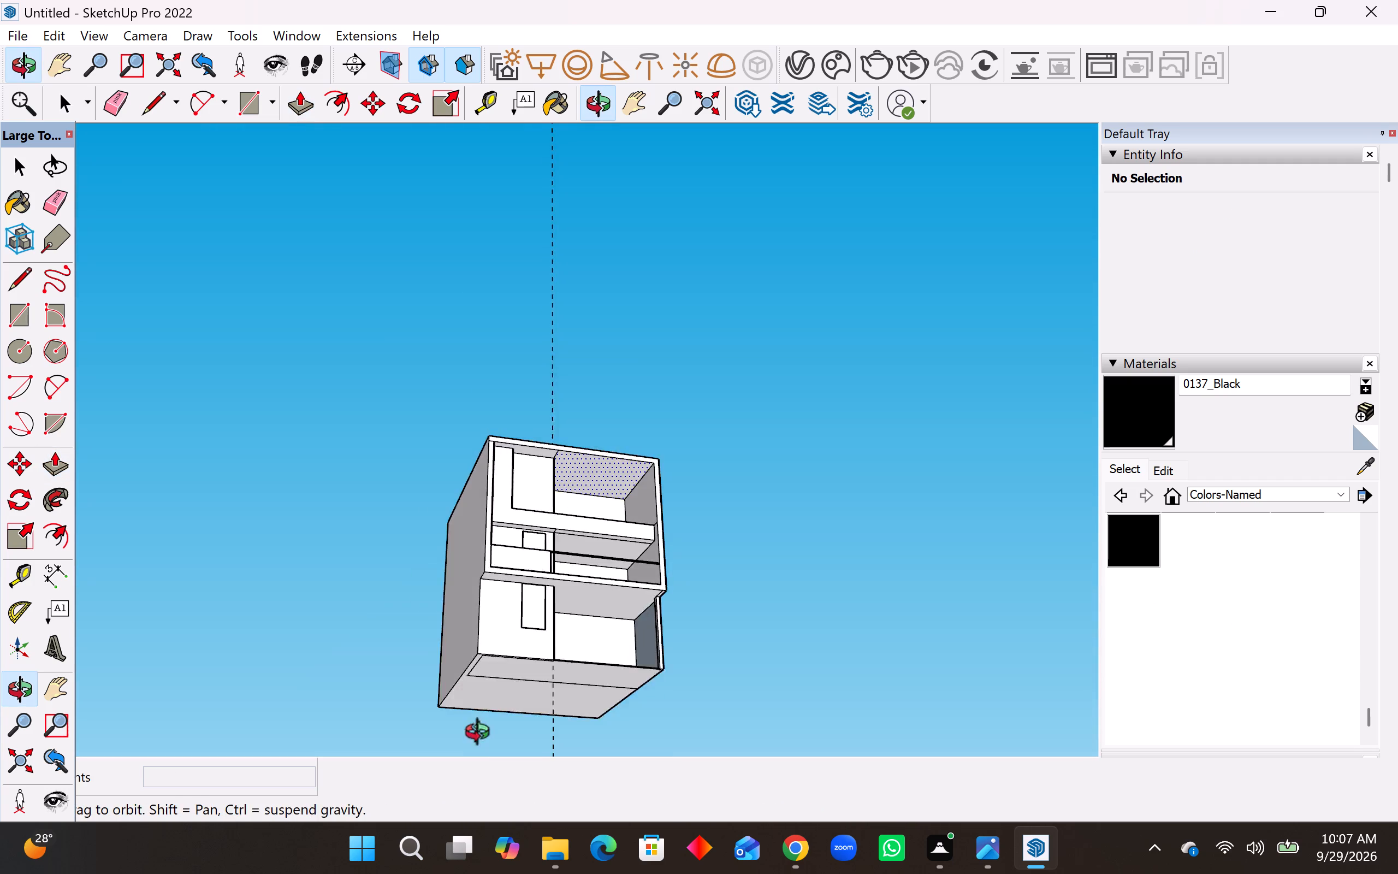
pyautogui.moveTo(482, 735); pyautogui.dragTo(480, 737, button='middle')
pyautogui.moveTo(594, 615); pyautogui.dragTo(400, 675, button='middle')
pyautogui.moveTo(253, 698); pyautogui.dragTo(193, 703, button='middle')
pyautogui.scroll(10, 695, 586)
pyautogui.moveTo(420, 623); pyautogui.dragTo(413, 627, button='middle')
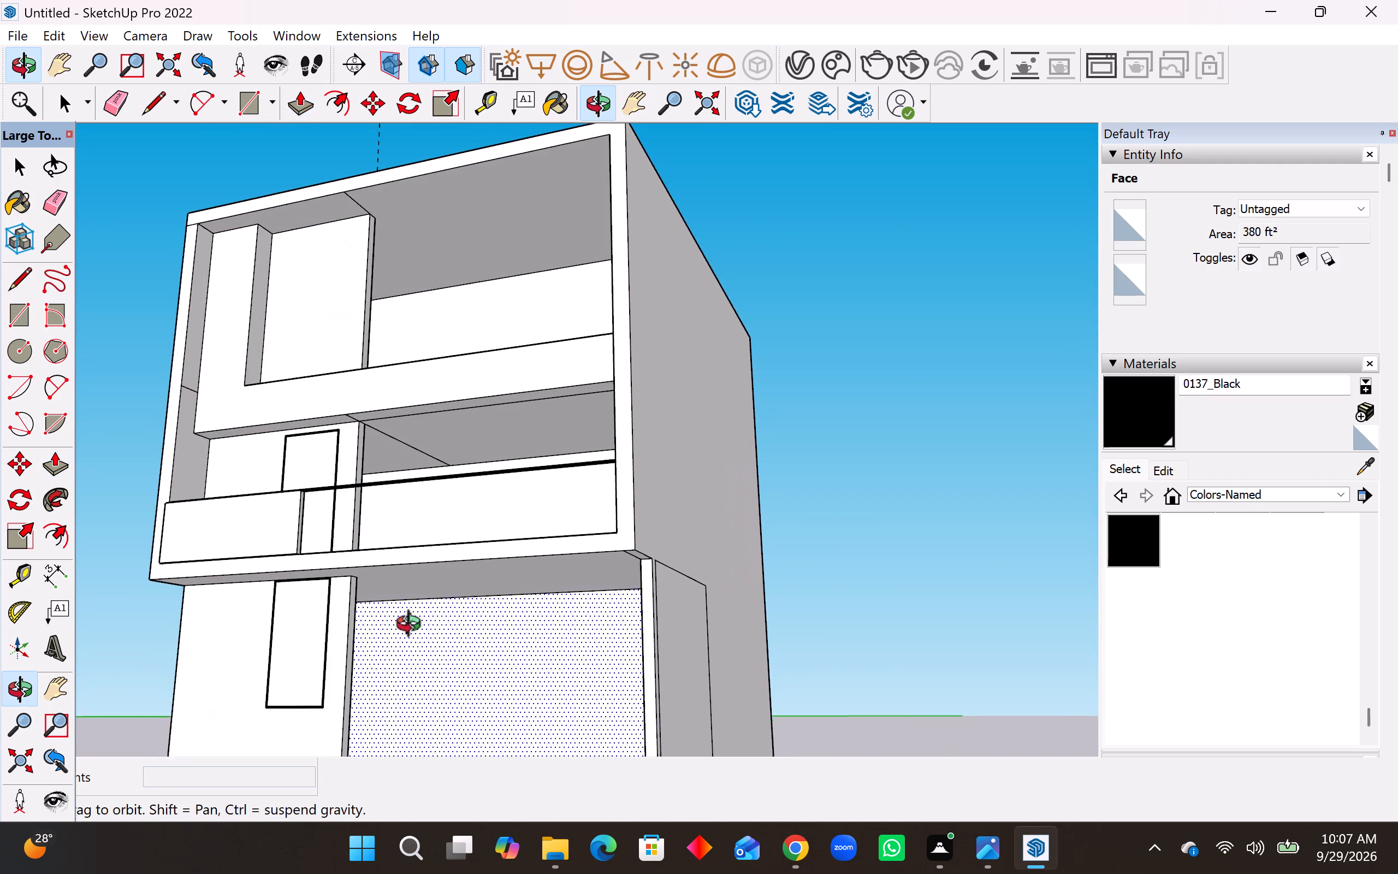
pyautogui.moveTo(413, 627); pyautogui.dragTo(417, 717, button='middle')
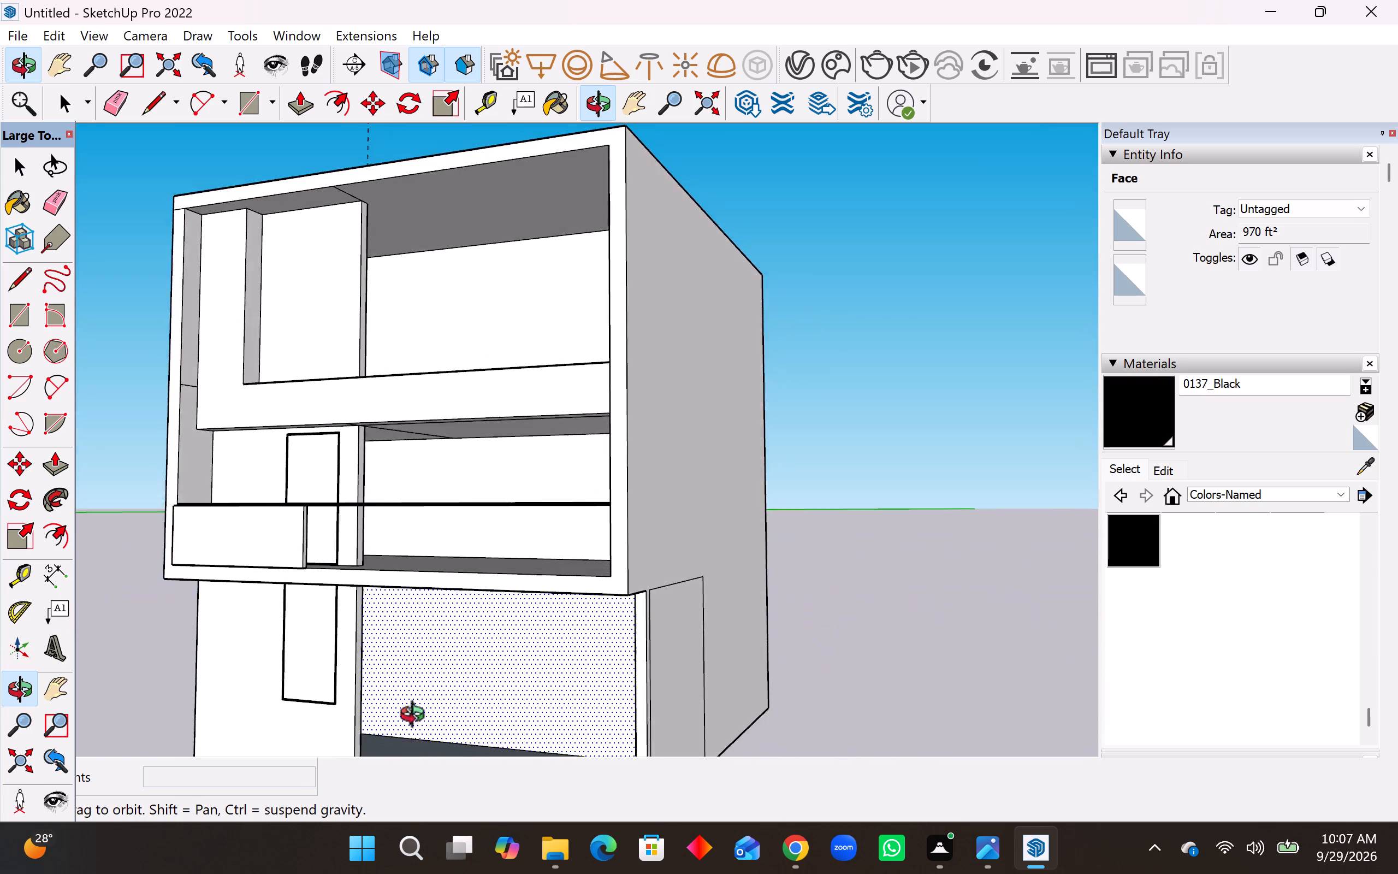
pyautogui.moveTo(417, 717); pyautogui.dragTo(418, 721, button='middle')
pyautogui.moveTo(507, 717); pyautogui.dragTo(556, 769, button='middle')
pyautogui.moveTo(492, 593); pyautogui.dragTo(266, 642, button='middle')
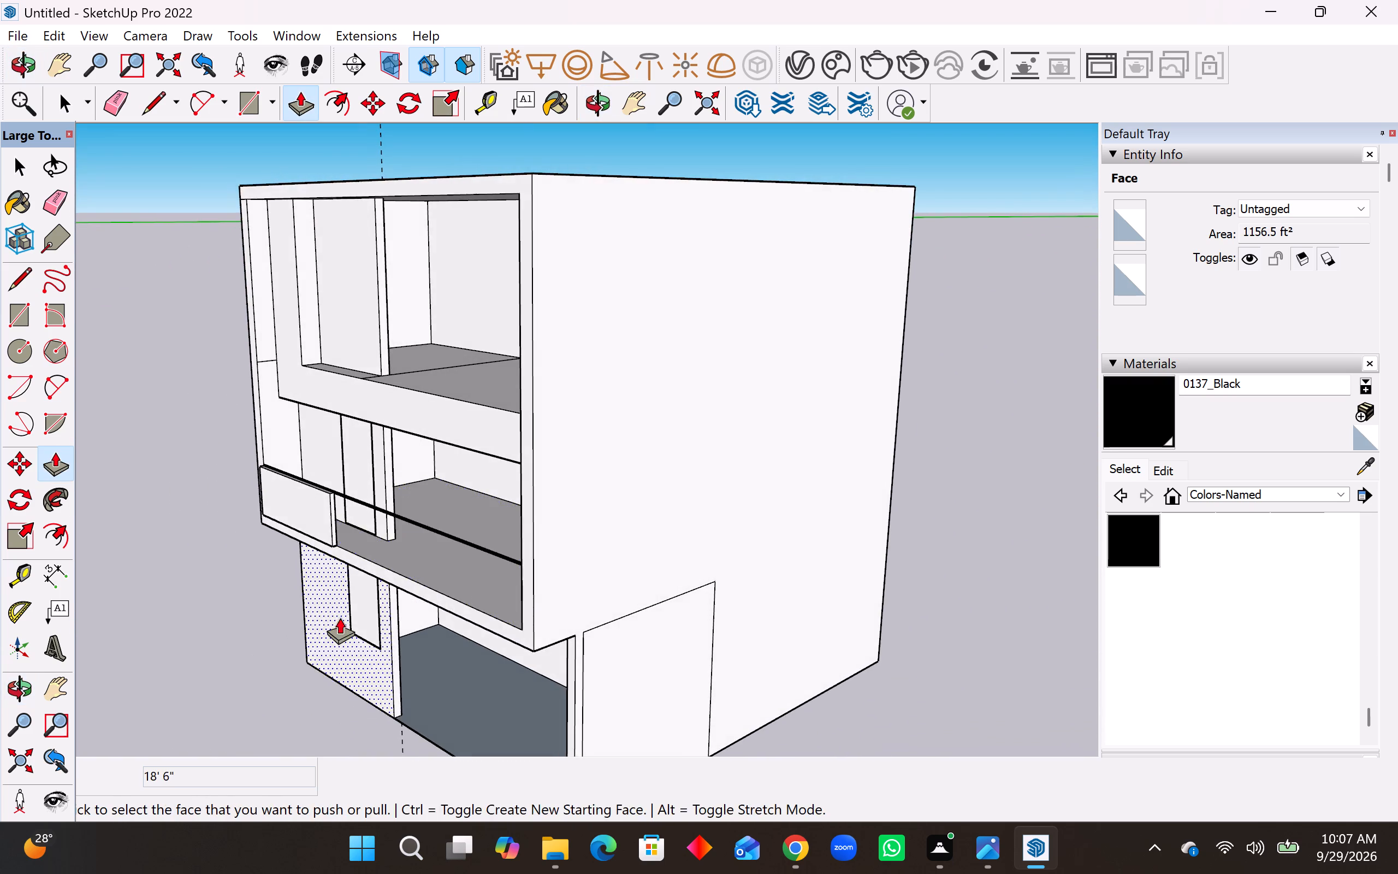
pyautogui.moveTo(494, 580); pyautogui.dragTo(810, 549, button='middle')
pyautogui.scroll(-2, 670, 558)
pyautogui.press('space')
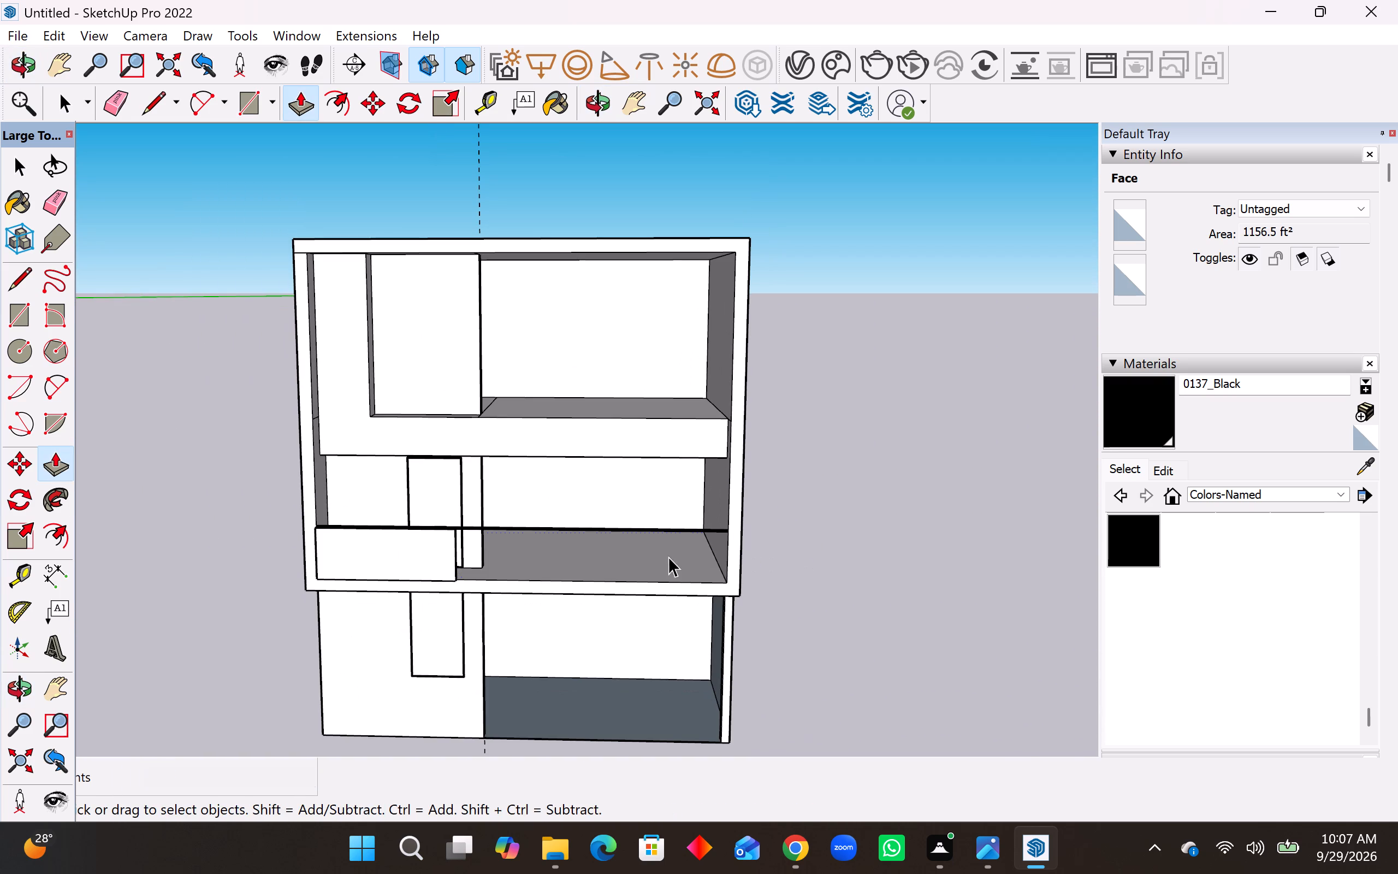
pyautogui.moveTo(596, 559); pyautogui.dragTo(598, 540, button='middle')
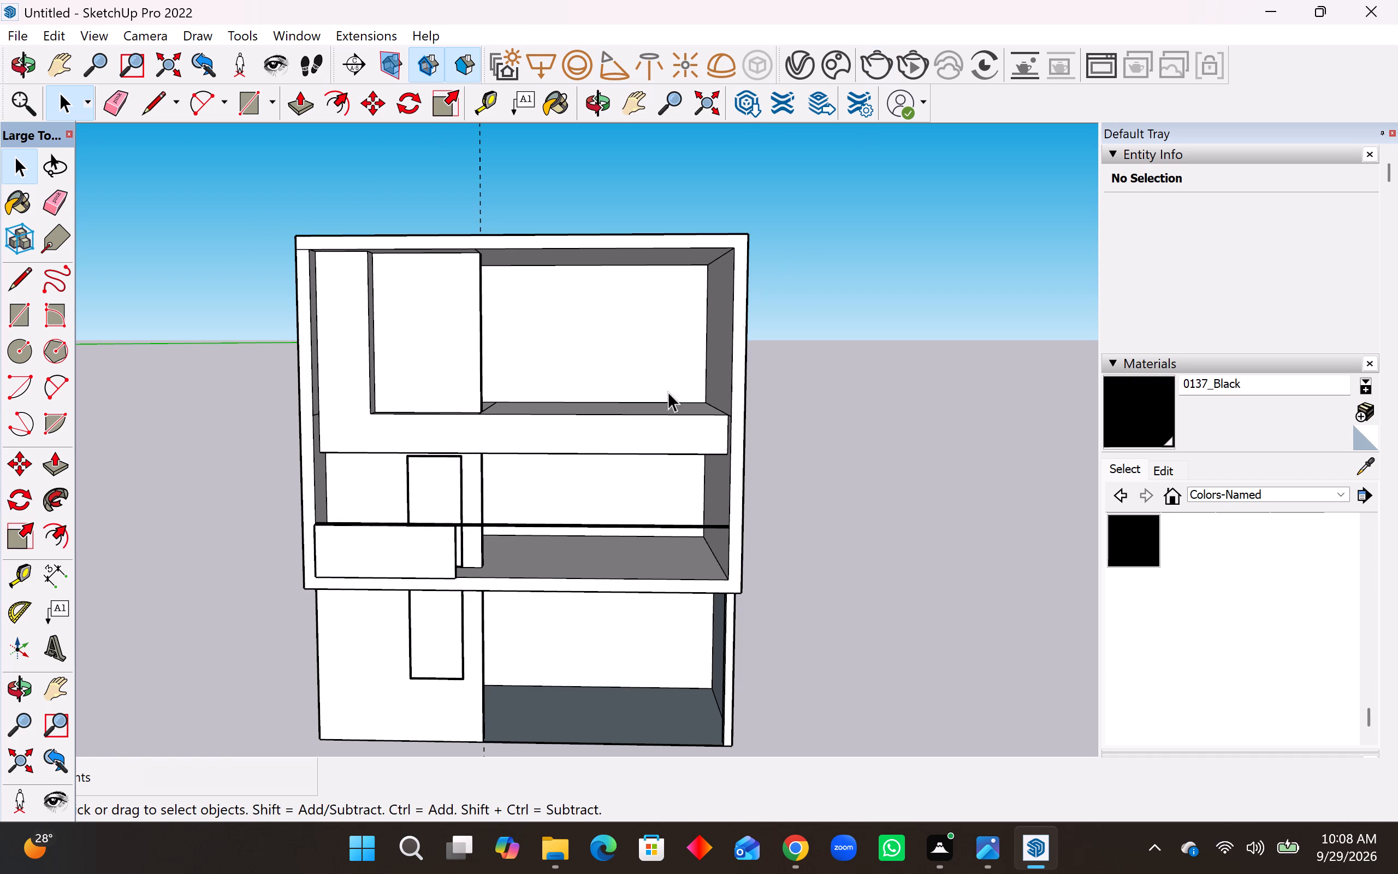
pyautogui.moveTo(566, 473); pyautogui.dragTo(592, 557, button='middle')
pyautogui.scroll(7, 481, 639)
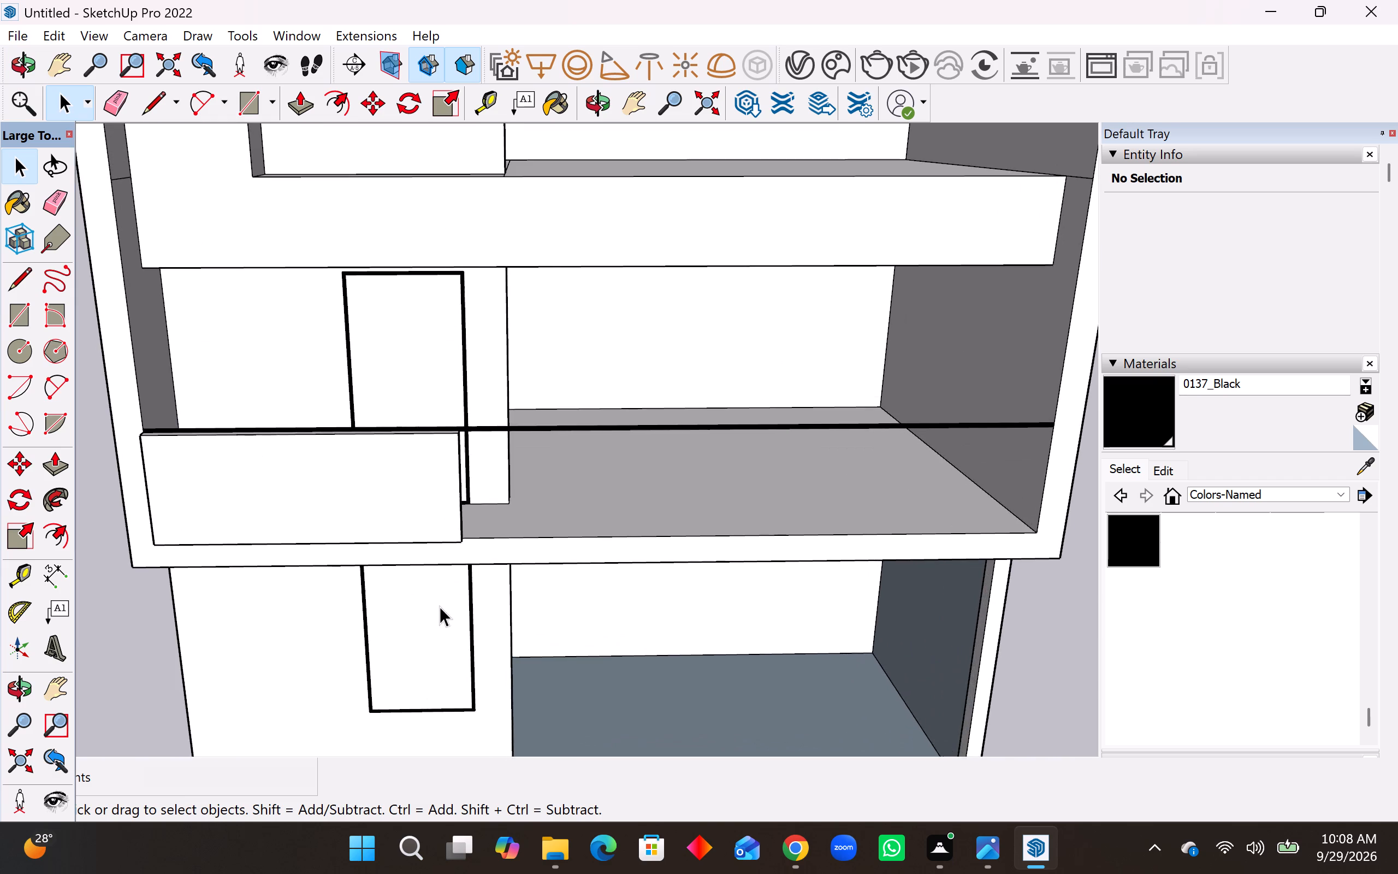
# Erase the dashed vertical guide line that runs through the house along the edge of the recessed balconies.
pyautogui.scroll(-9, 548, 569)
pyautogui.click(51, 193)
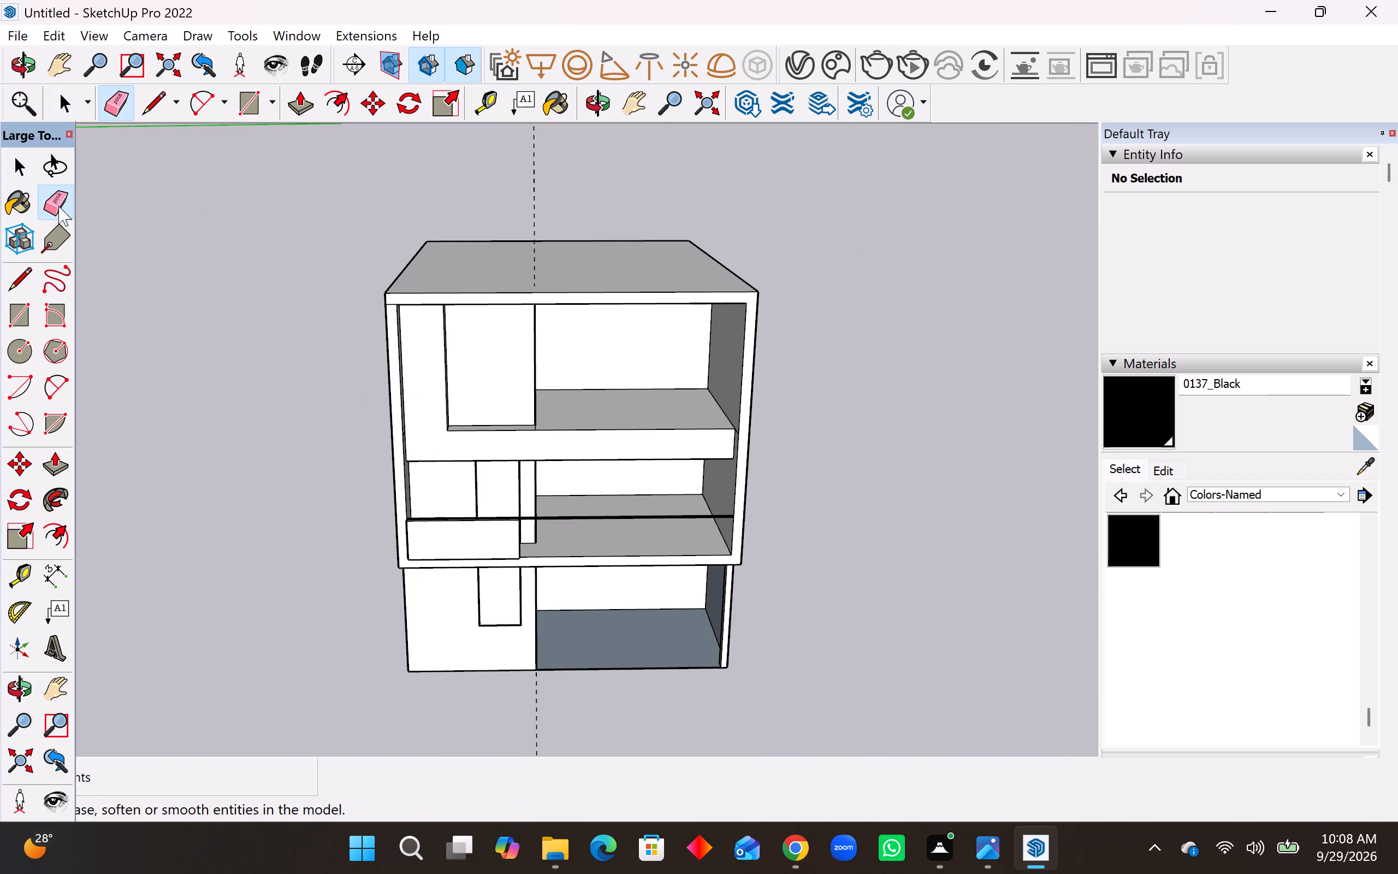
pyautogui.moveTo(549, 175); pyautogui.dragTo(517, 180)
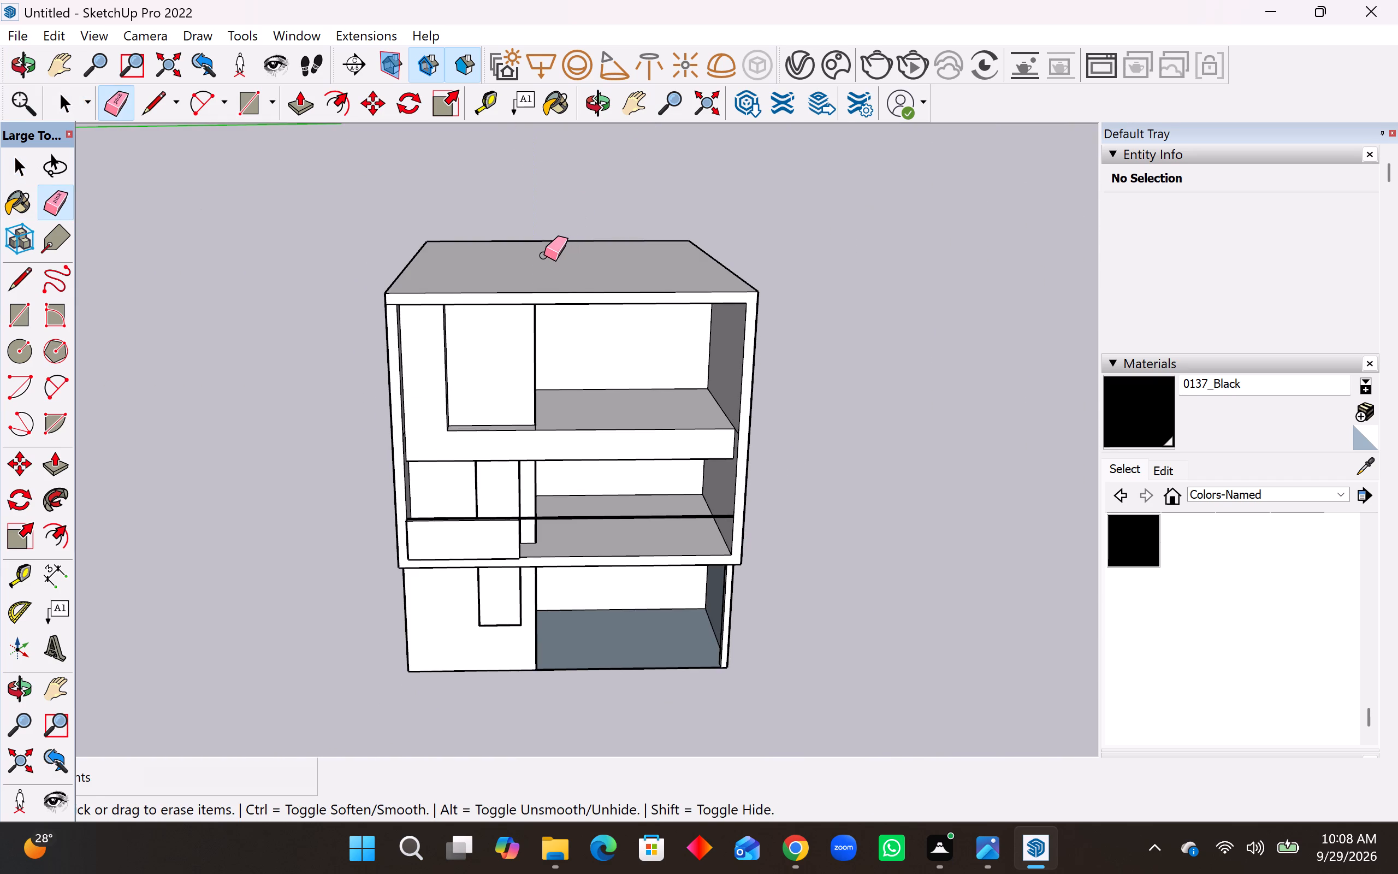
# Examine the front elevation from eye level and from above to review the recessed balconies on all three floors.
pyautogui.moveTo(636, 323); pyautogui.dragTo(643, 282, button='middle')
pyautogui.moveTo(682, 405); pyautogui.dragTo(674, 317, button='middle')
pyautogui.moveTo(674, 306); pyautogui.dragTo(676, 274, button='middle')
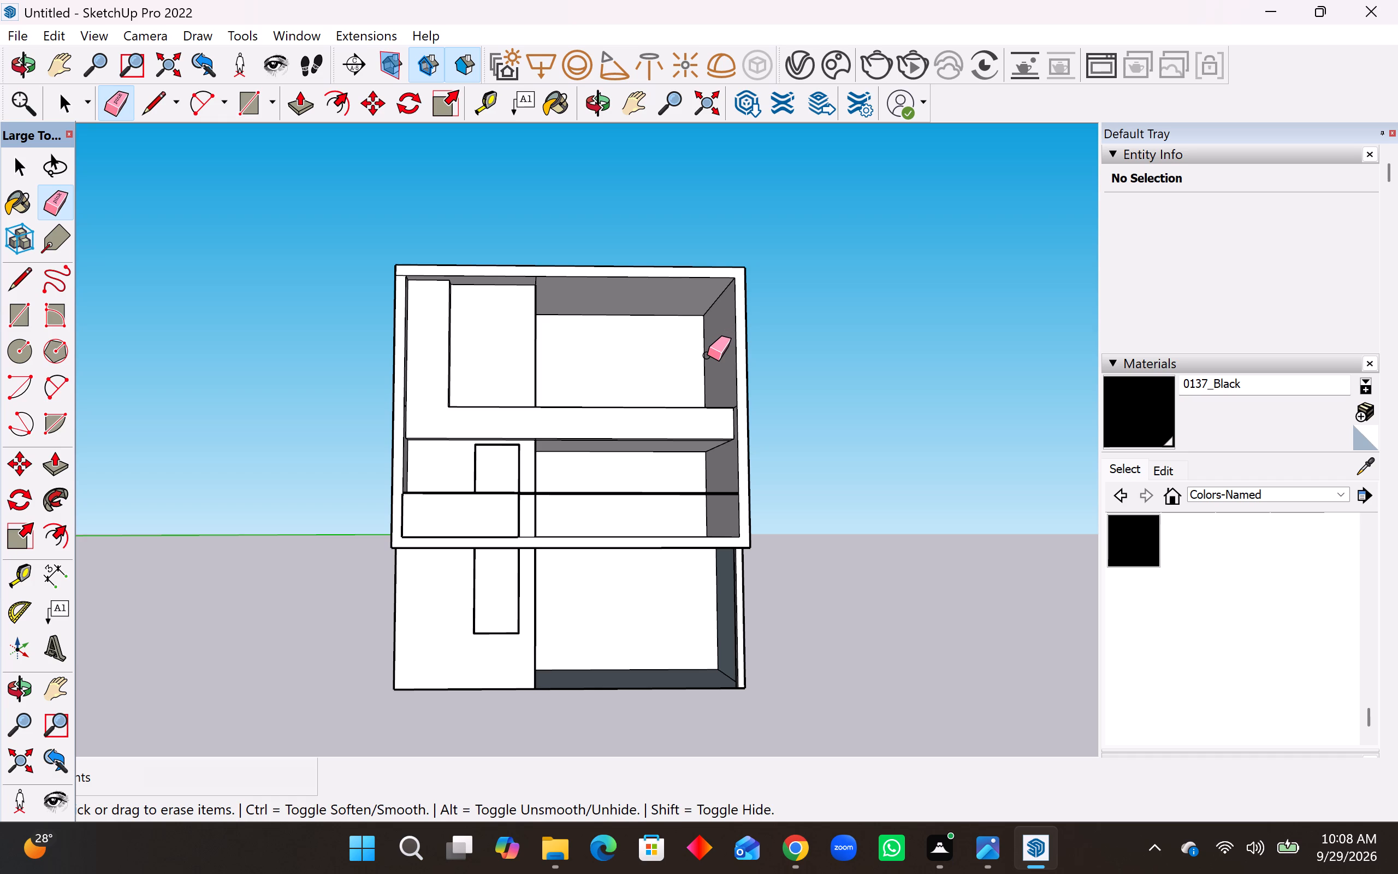
pyautogui.scroll(2, 678, 447)
pyautogui.moveTo(684, 445); pyautogui.dragTo(713, 530, button='middle')
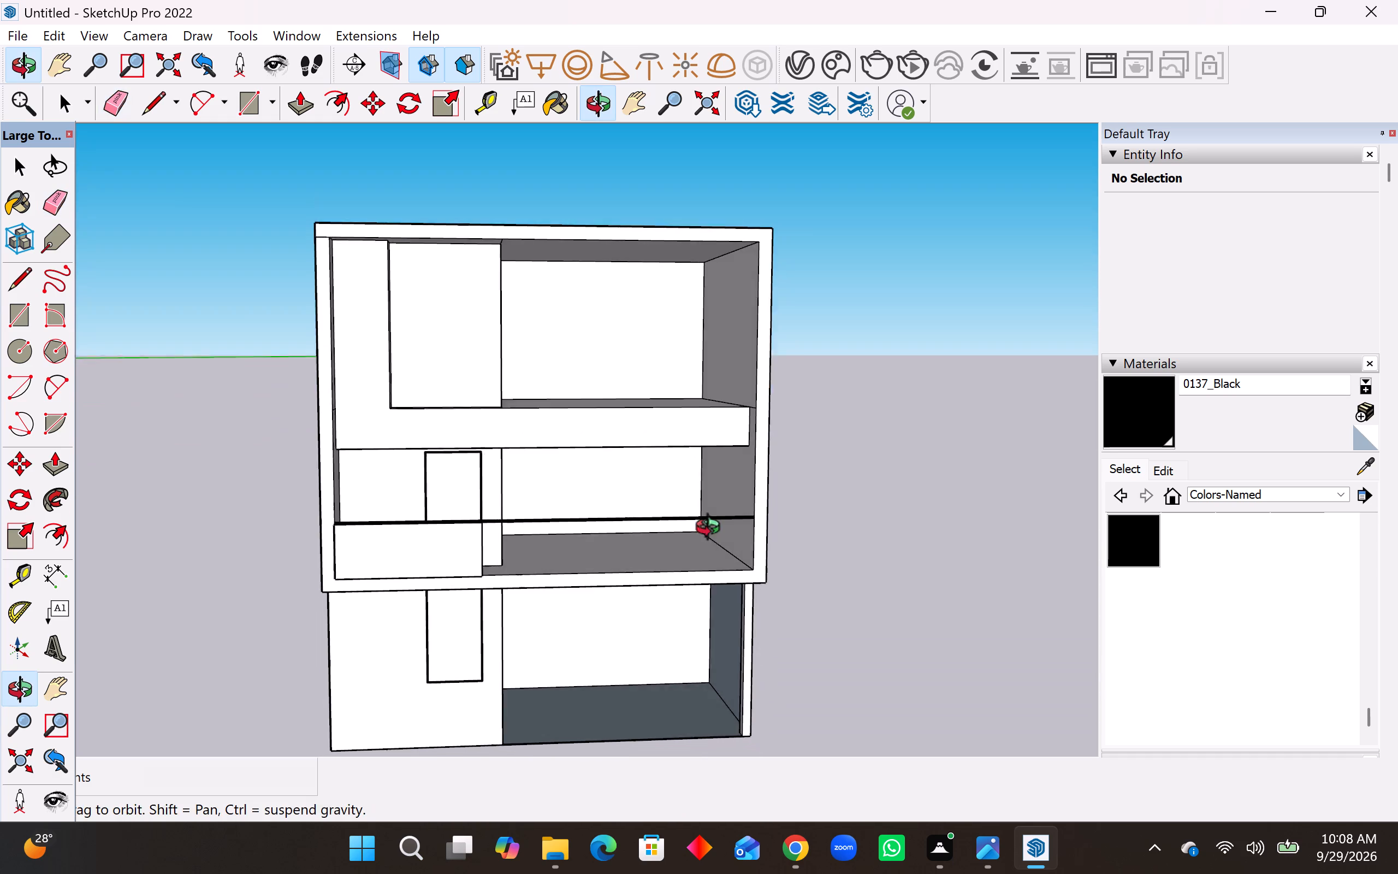
pyautogui.moveTo(713, 530); pyautogui.dragTo(714, 535, button='middle')
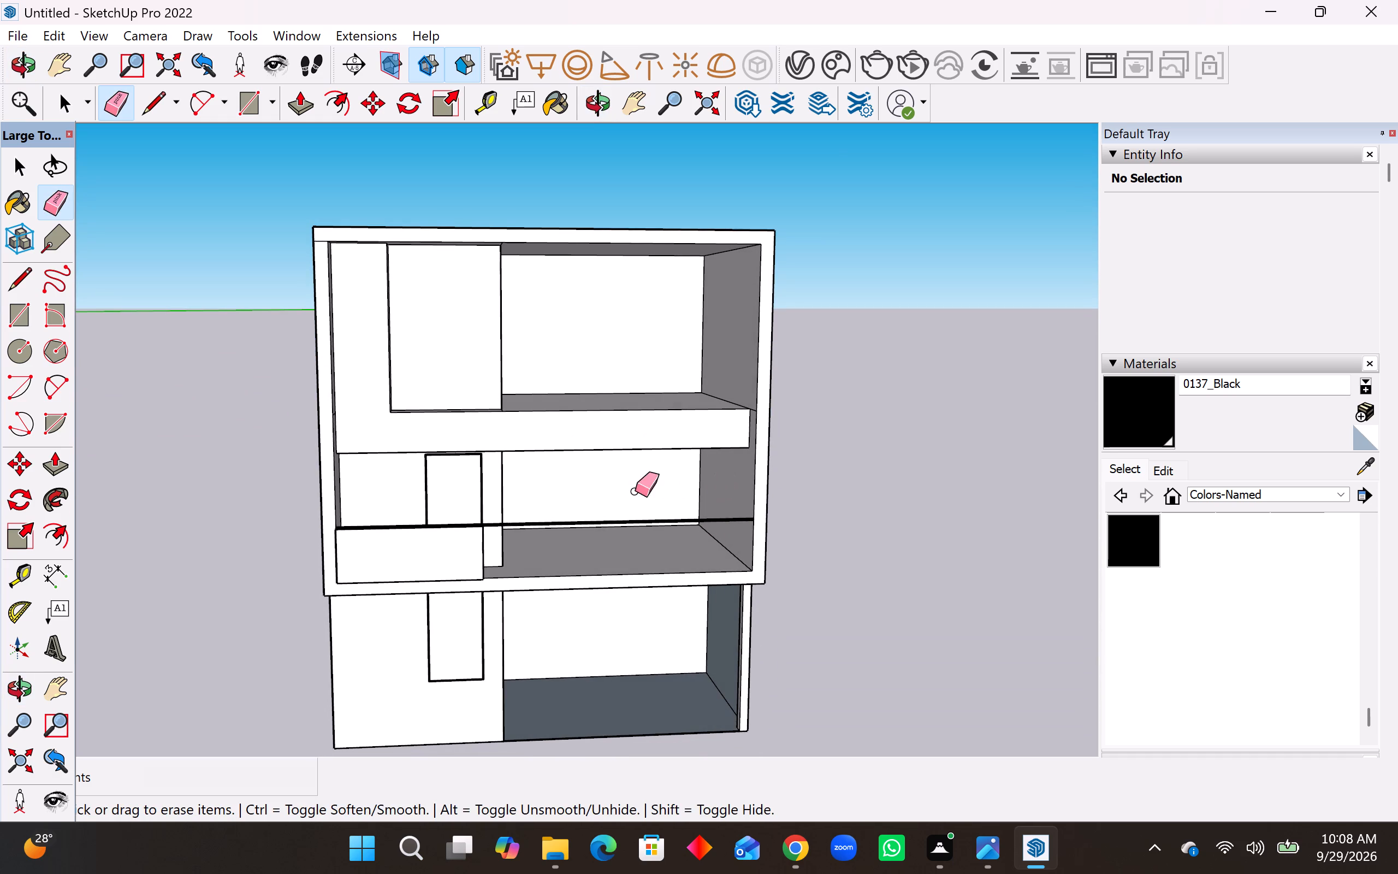
pyautogui.moveTo(621, 481); pyautogui.dragTo(620, 574, button='middle')
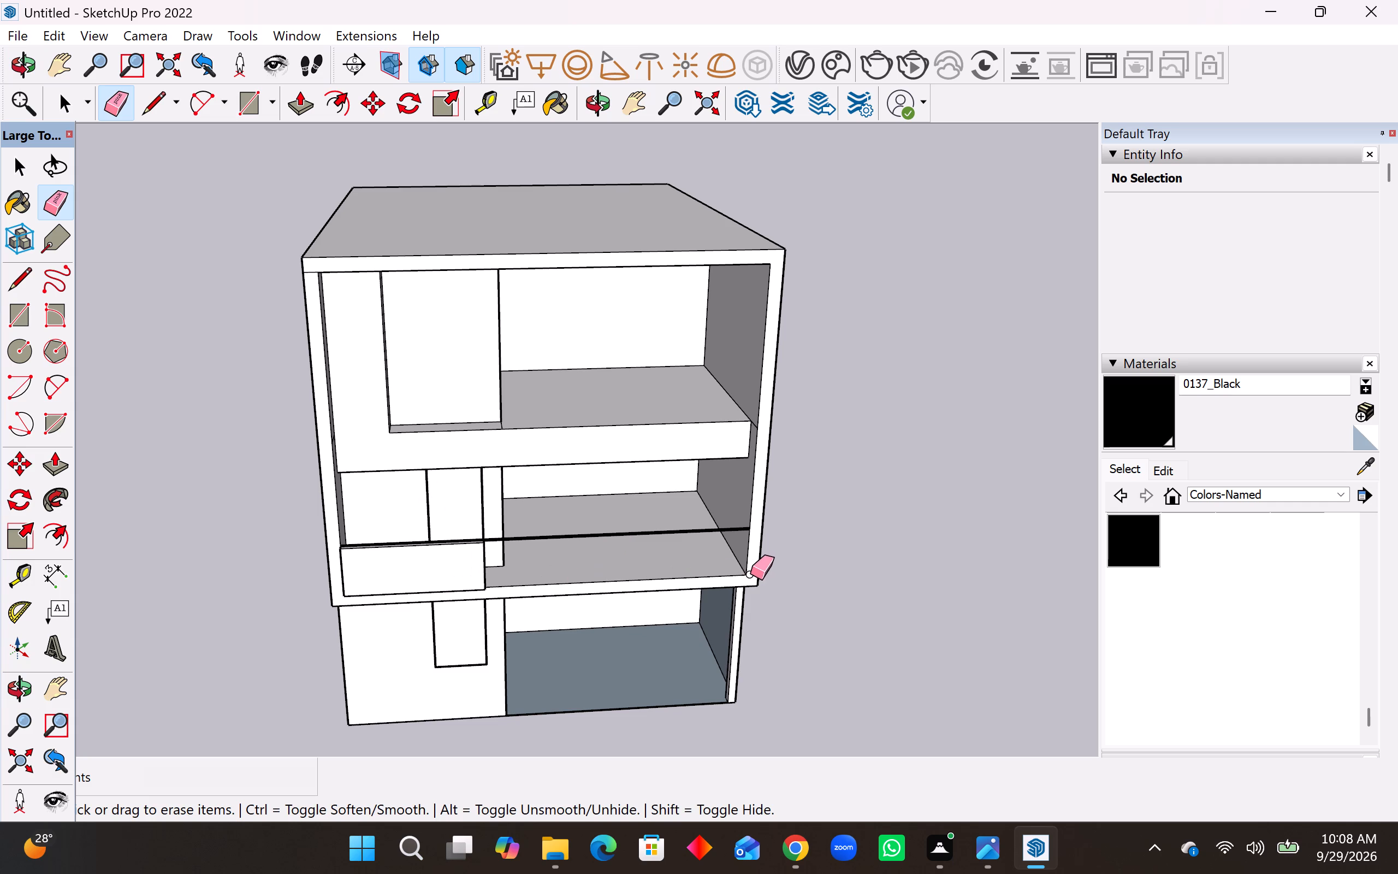
pyautogui.moveTo(709, 564); pyautogui.dragTo(698, 503, button='middle')
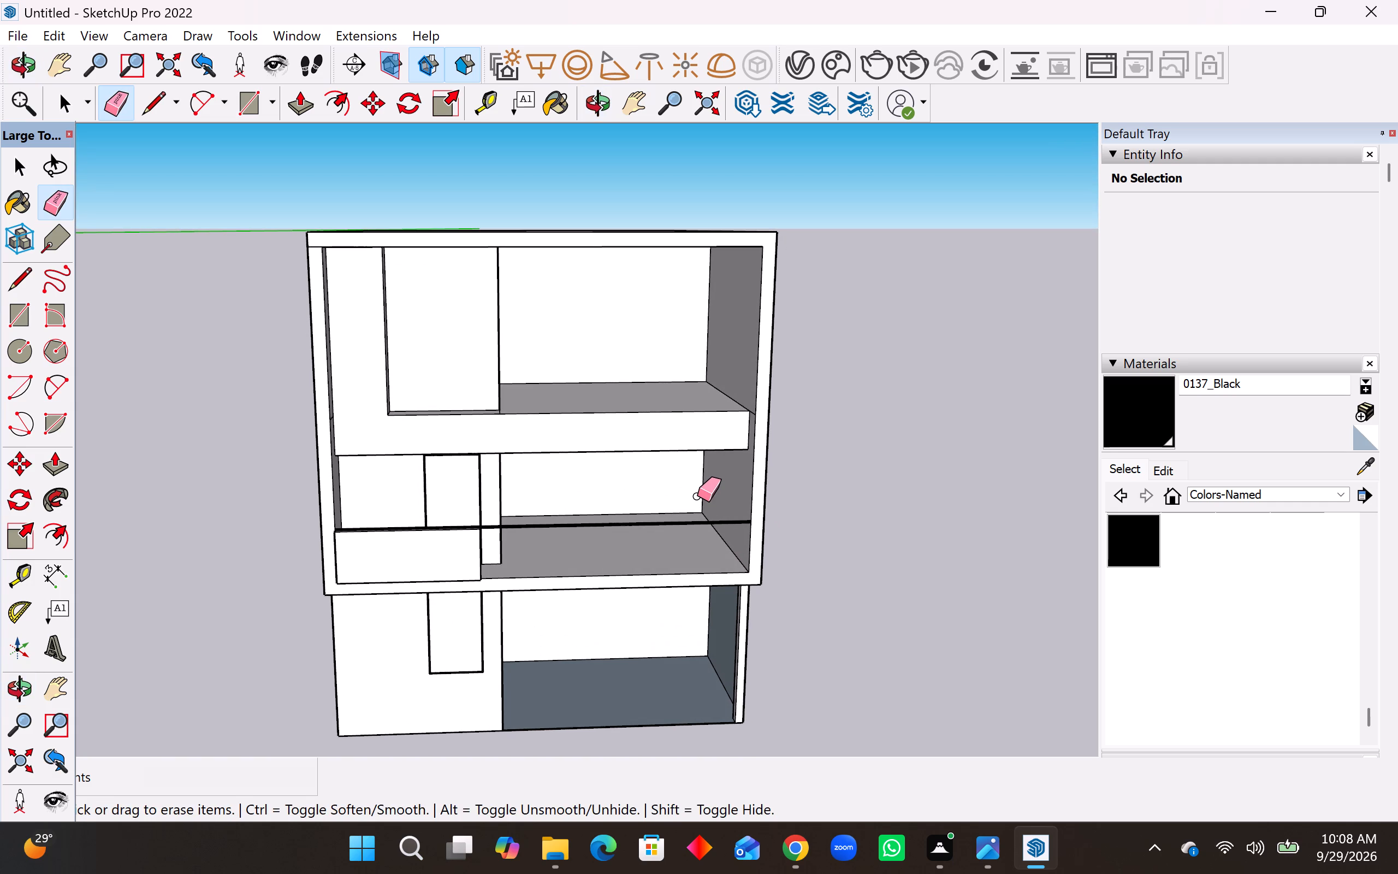
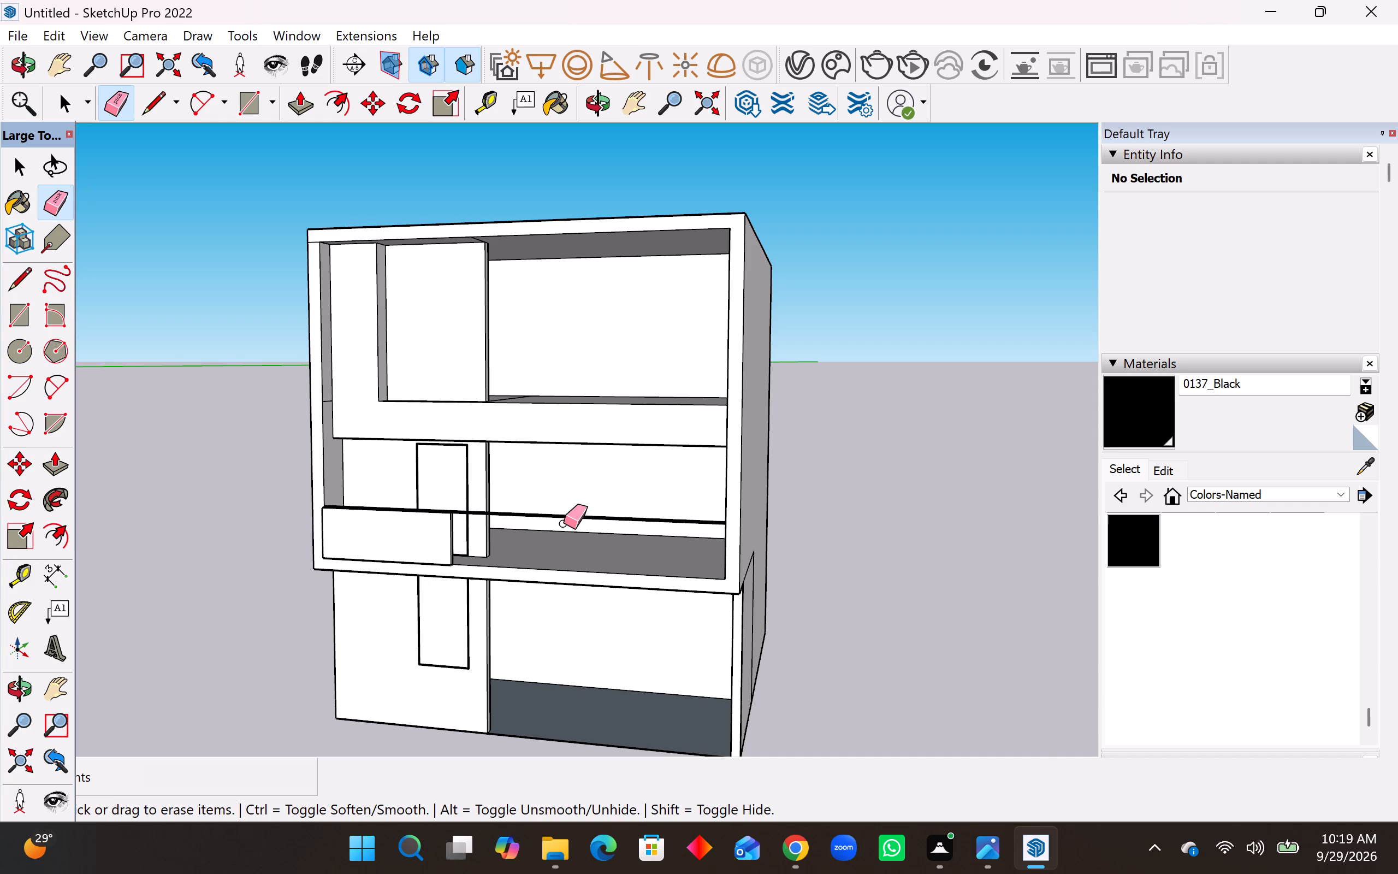
# Examine the top-floor balcony's floor, recess and front band from above, close up and from below.
pyautogui.scroll(5, 301, 492)
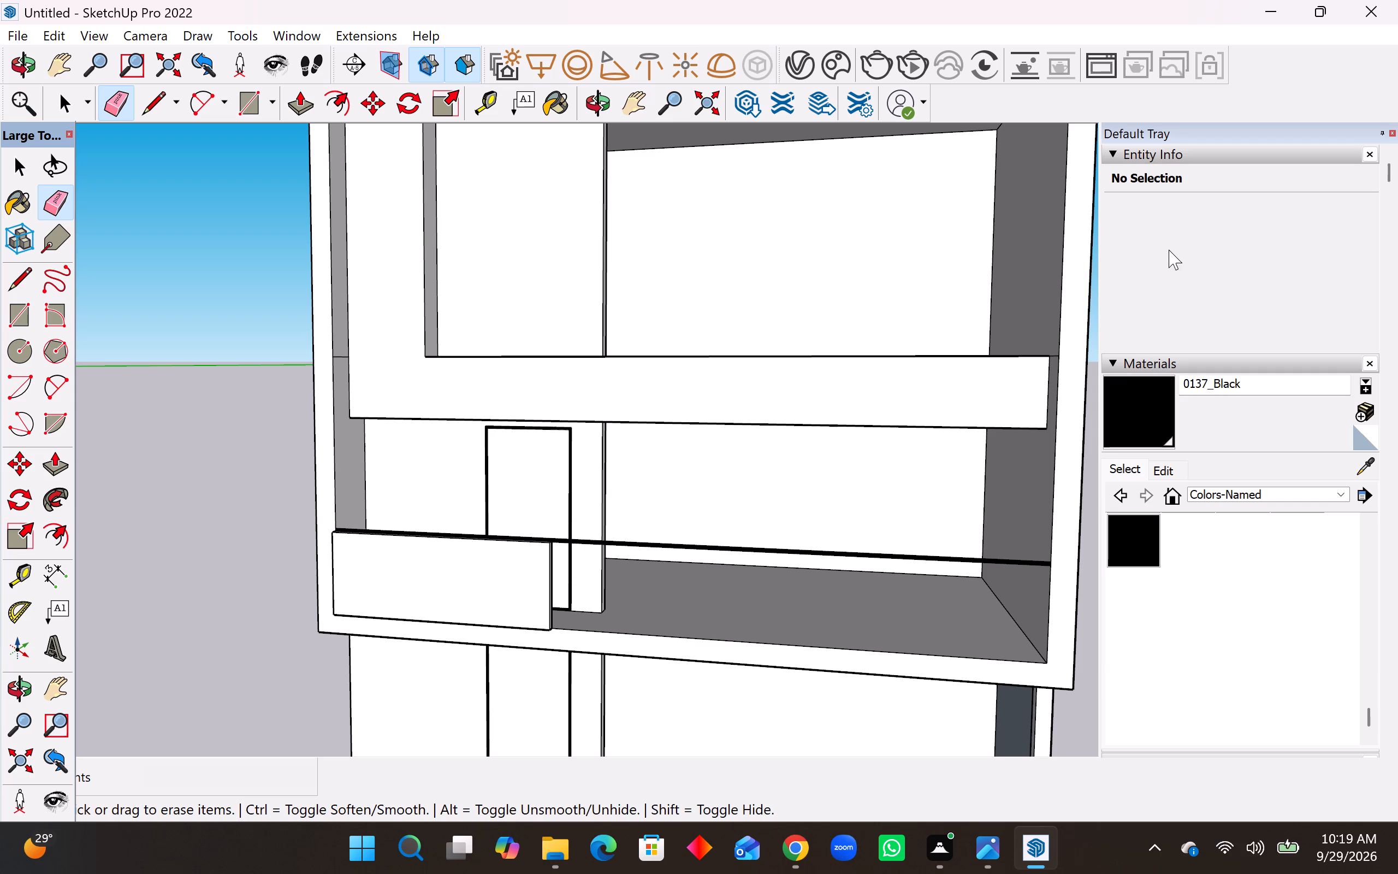
pyautogui.moveTo(693, 506); pyautogui.dragTo(555, 563, button='middle')
pyautogui.scroll(-7, 558, 563)
pyautogui.moveTo(662, 553); pyautogui.dragTo(661, 482, button='middle')
pyautogui.scroll(10, 641, 444)
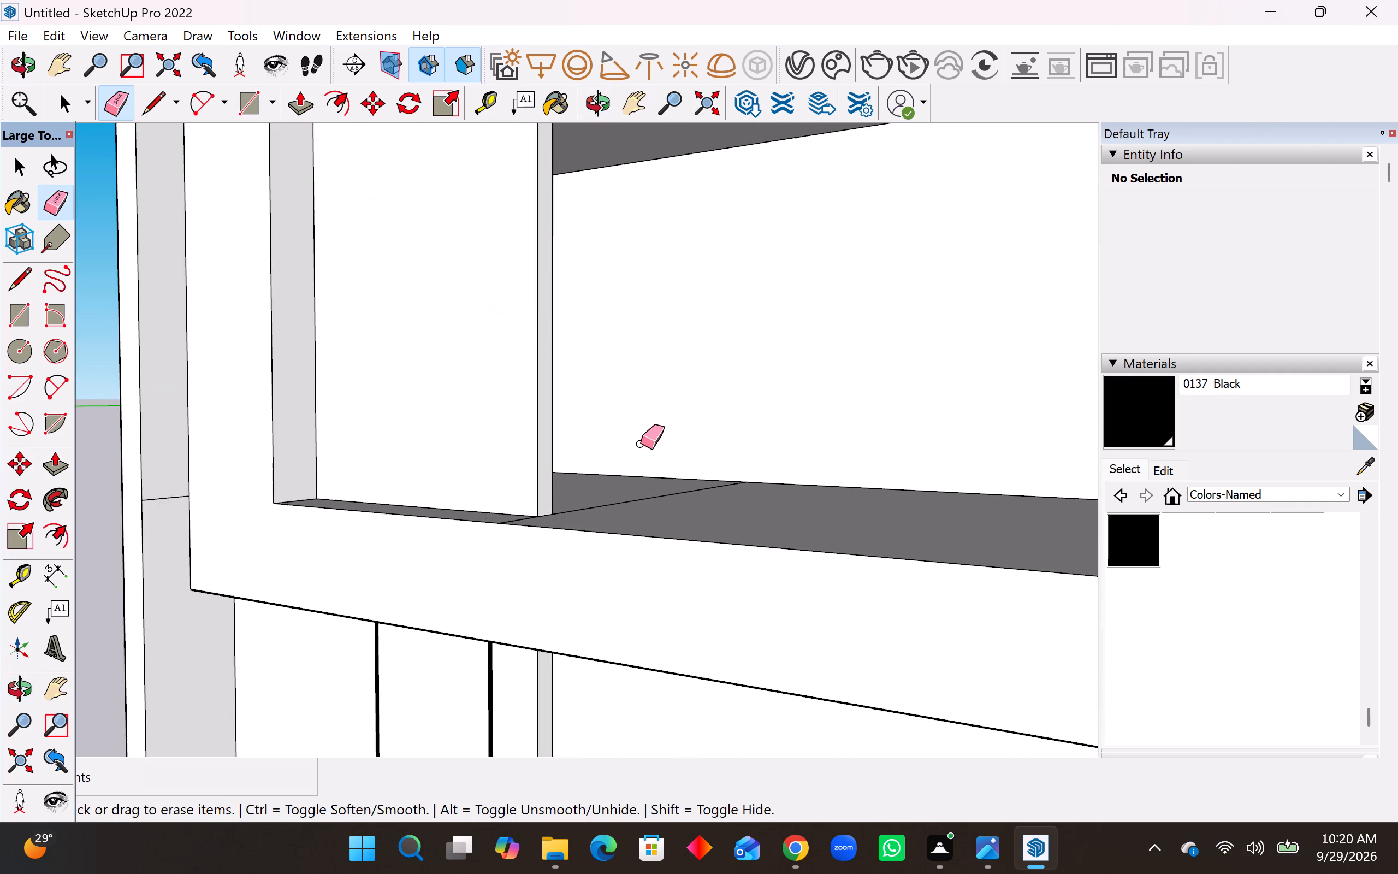
pyautogui.moveTo(641, 444); pyautogui.dragTo(637, 548, button='middle')
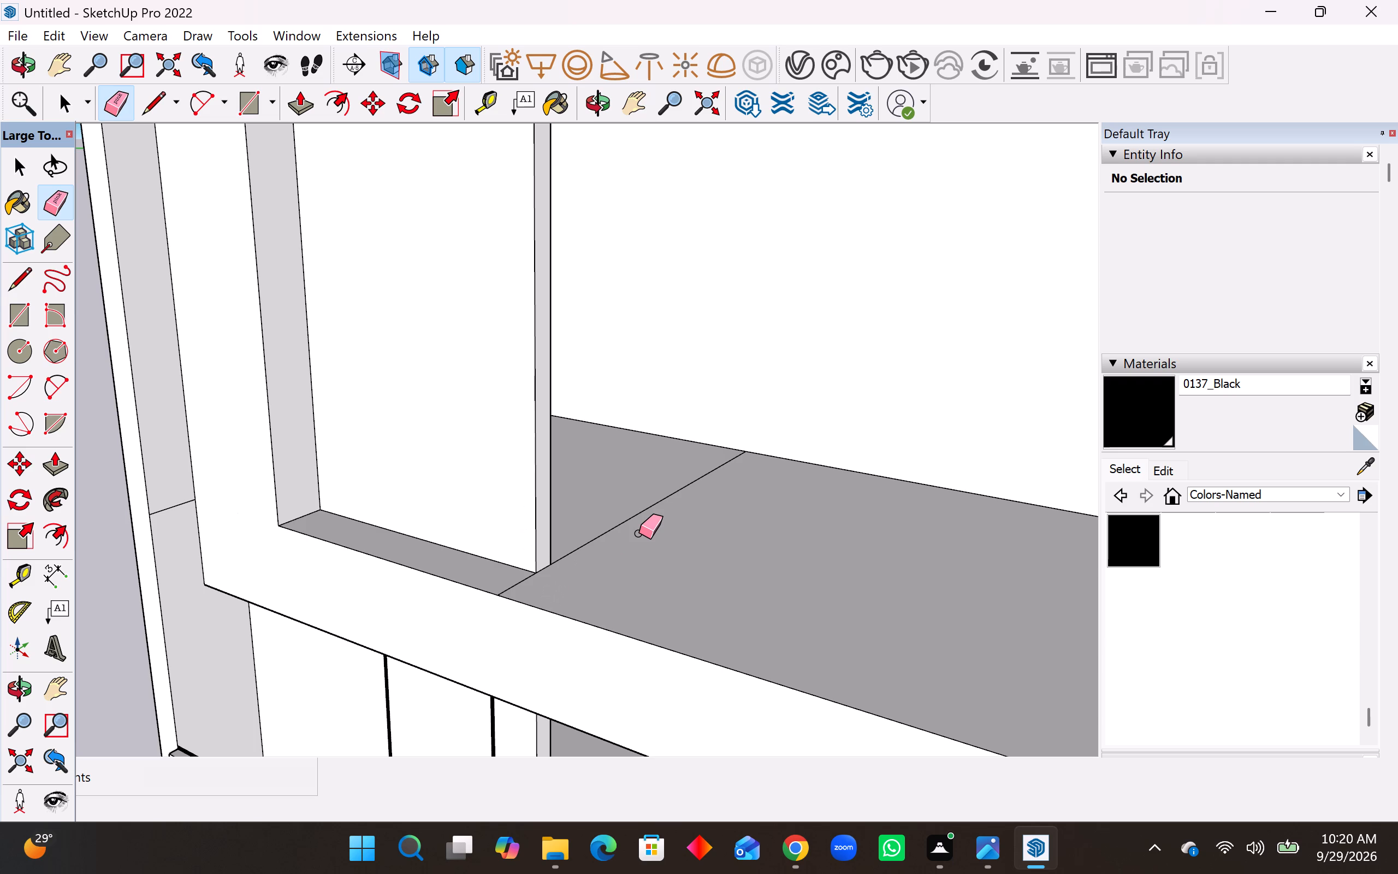
pyautogui.moveTo(631, 572); pyautogui.dragTo(701, 635, button='middle')
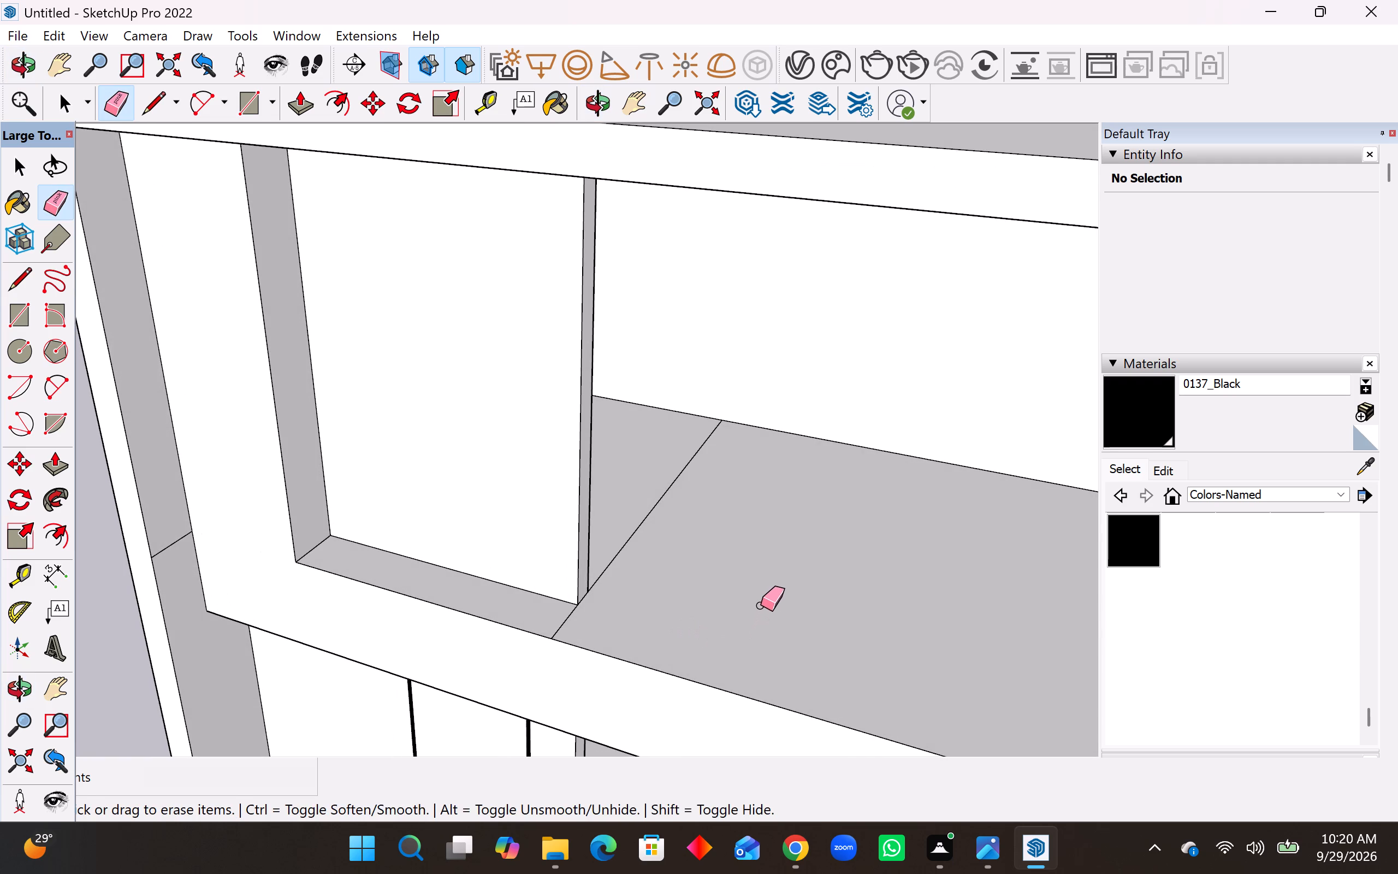
pyautogui.scroll(-8, 695, 591)
pyautogui.moveTo(693, 584); pyautogui.dragTo(761, 516, button='middle')
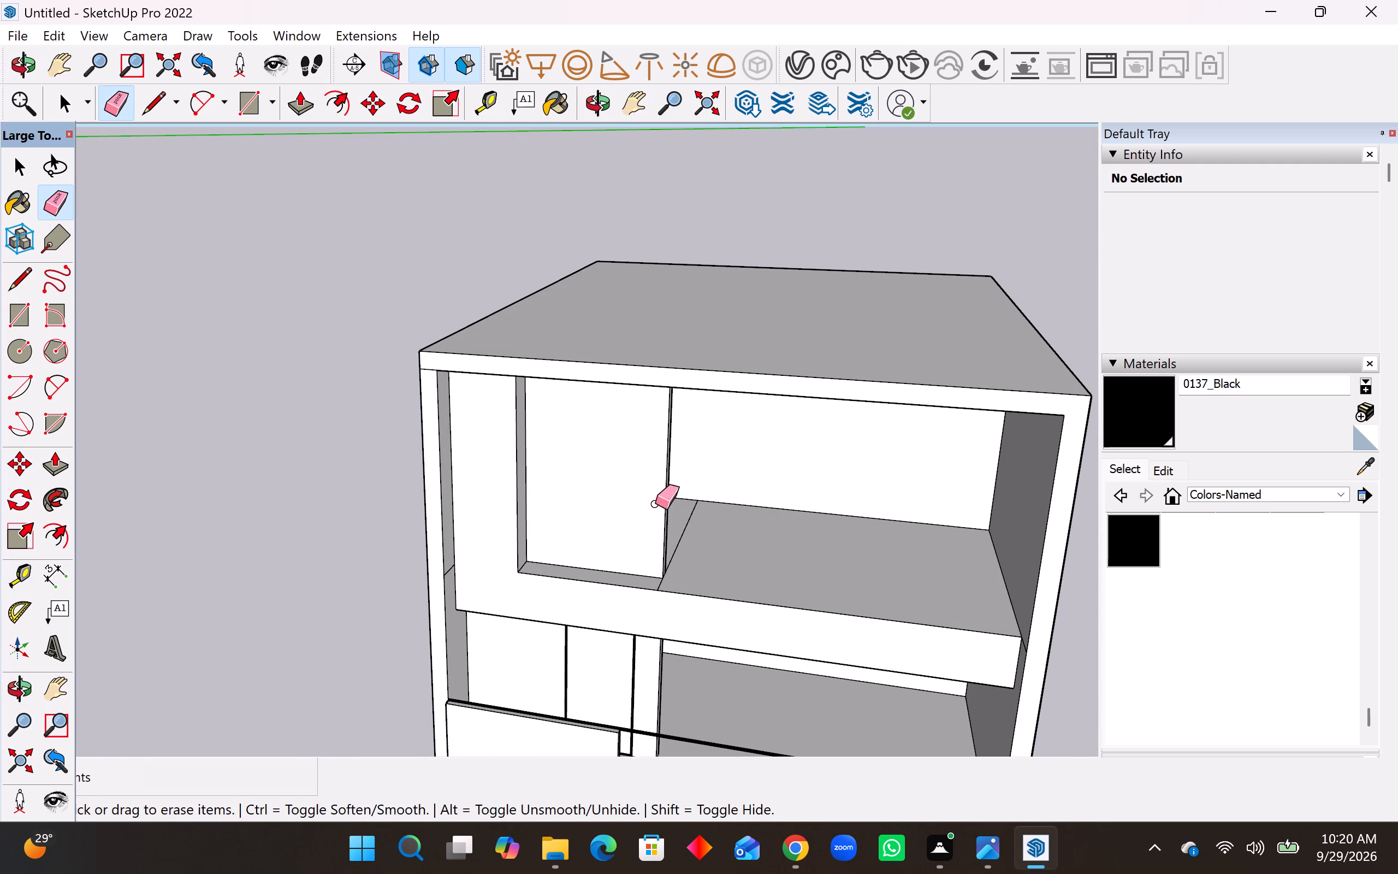
pyautogui.moveTo(655, 504); pyautogui.dragTo(728, 451, button='middle')
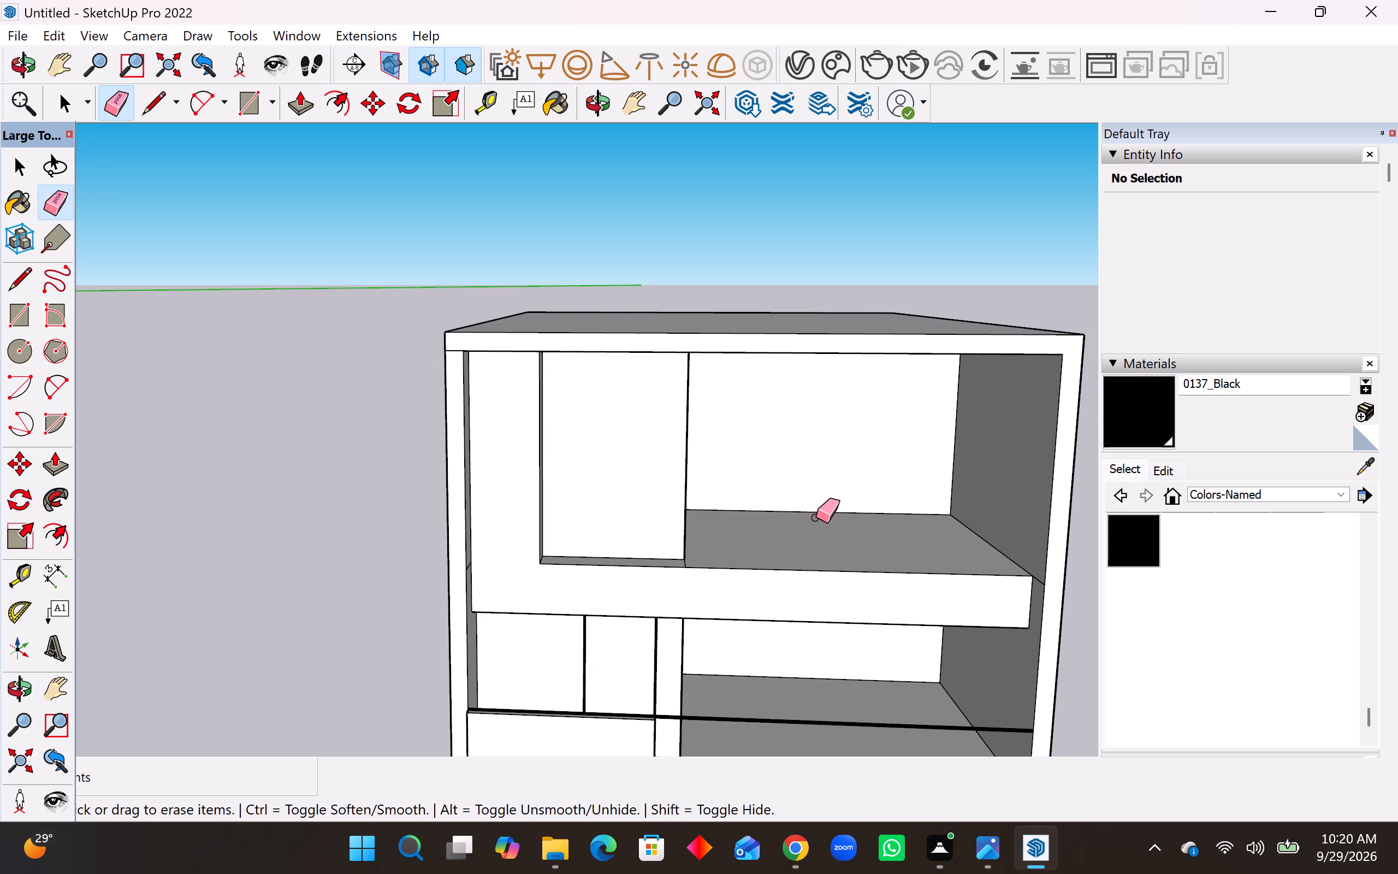
pyautogui.scroll(-2, 741, 569)
pyautogui.moveTo(741, 569); pyautogui.dragTo(743, 429, button='middle')
pyautogui.scroll(-3, 706, 559)
pyautogui.scroll(3, 740, 653)
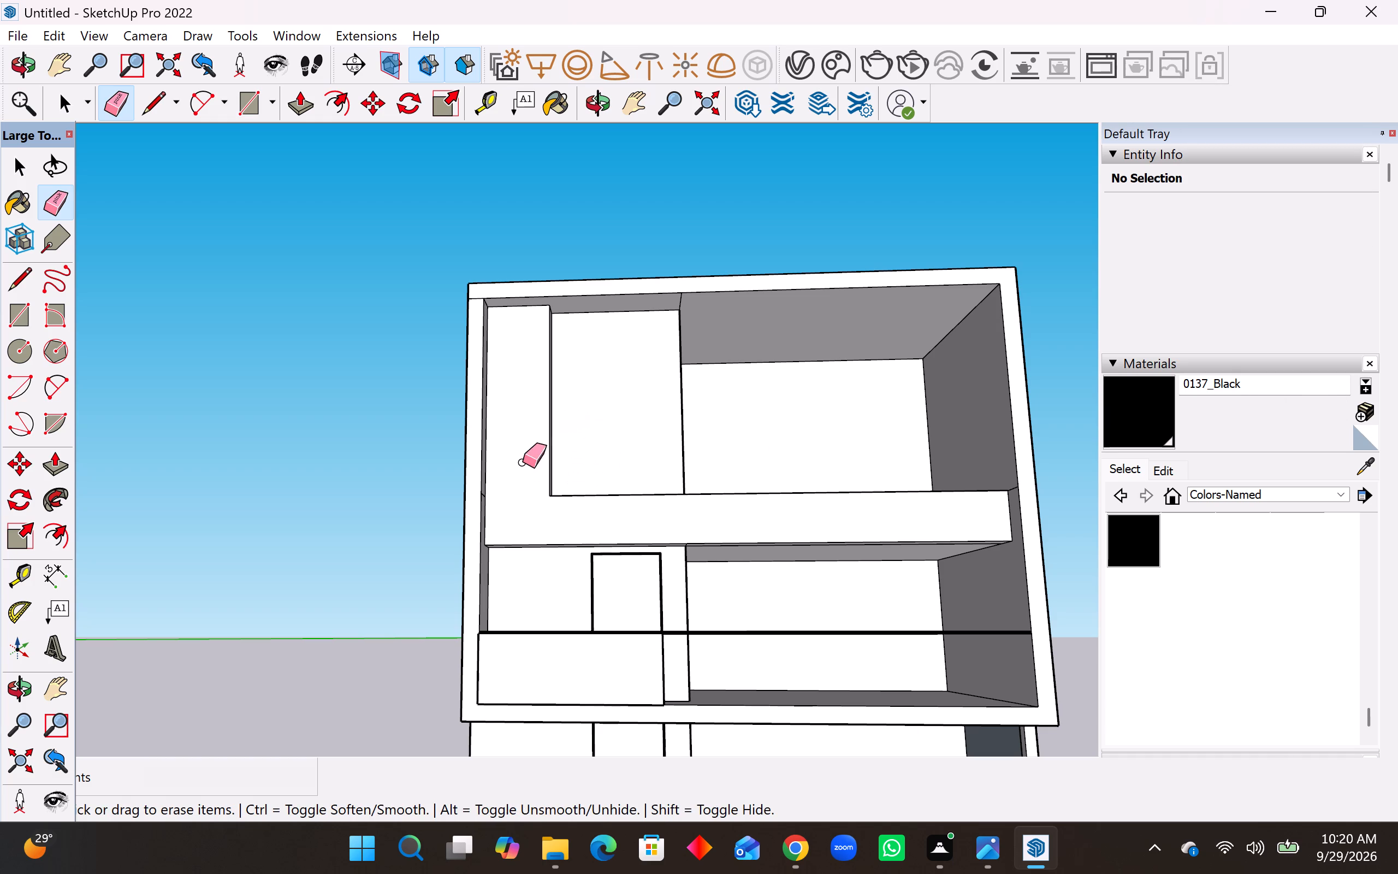
# Draw a 41' by about 5' 3 9/16" upright parapet rectangle across the top-floor balcony opening, starting at the L-shaped band's inner corner.
pyautogui.click(16, 318)
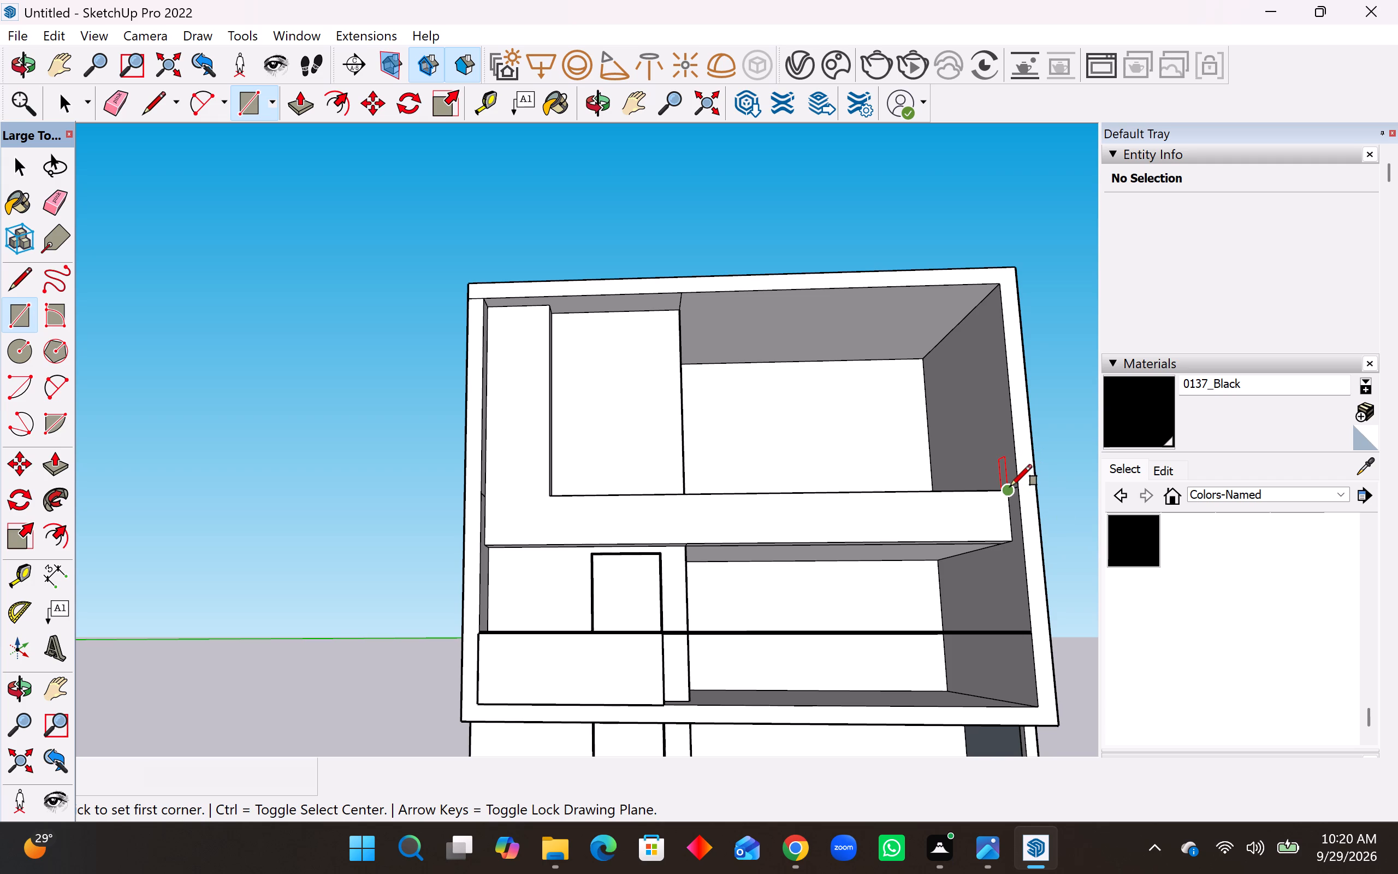
pyautogui.moveTo(1010, 486); pyautogui.dragTo(1022, 563, button='middle')
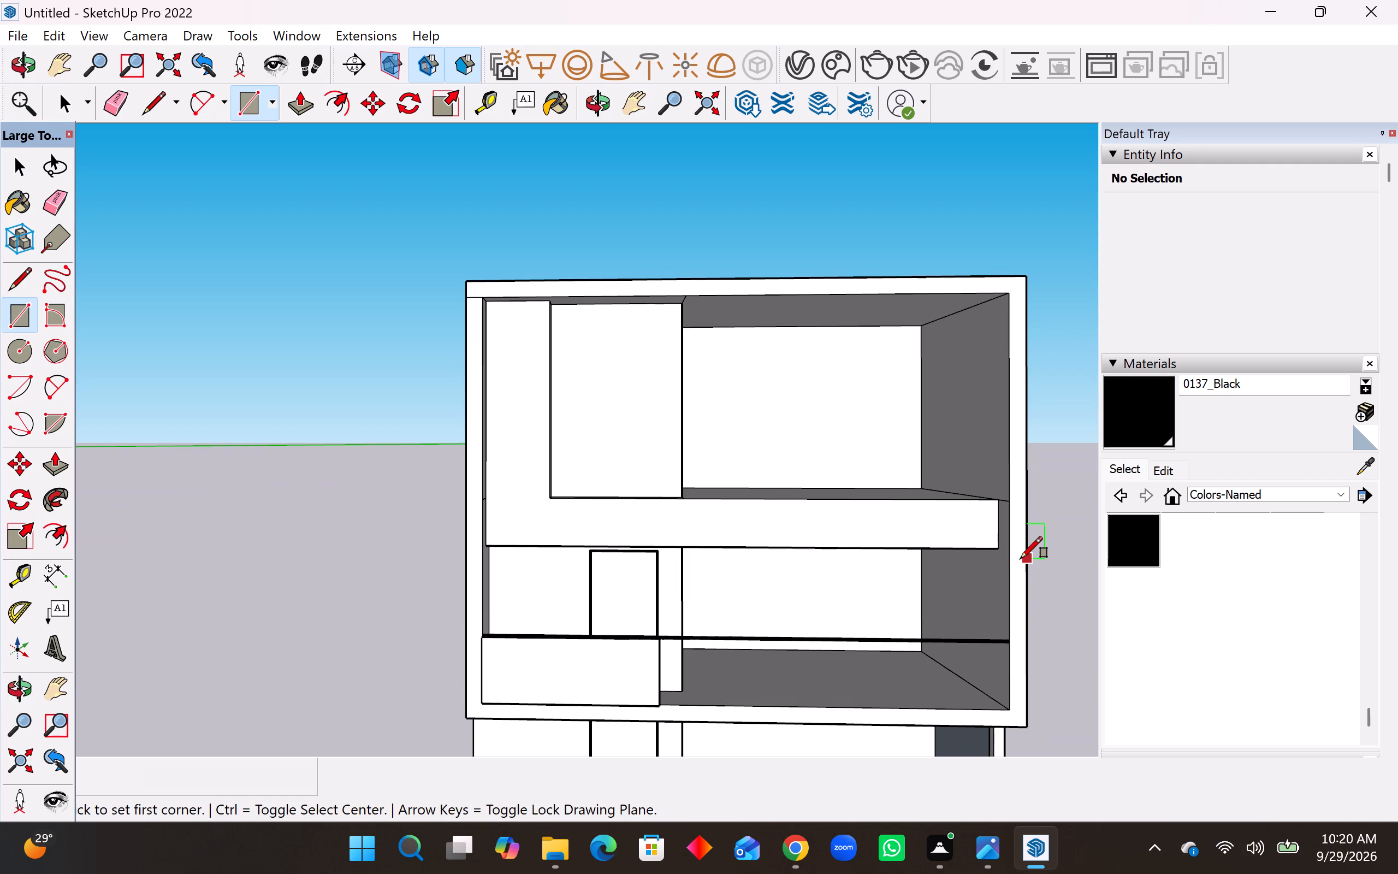
pyautogui.click(555, 497)
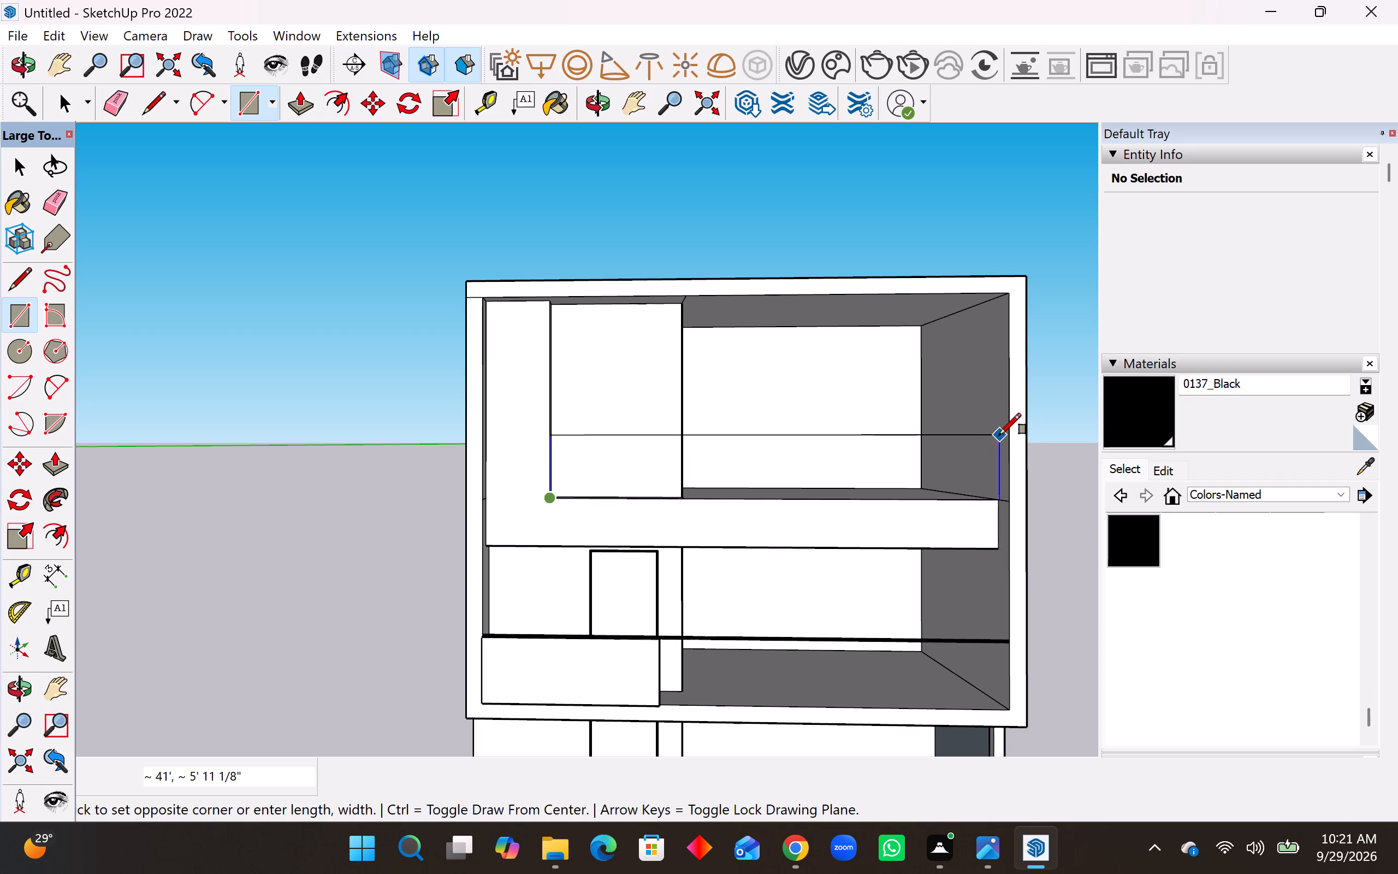
pyautogui.moveTo(999, 434); pyautogui.dragTo(1008, 495, button='middle')
pyautogui.scroll(3, 1005, 480)
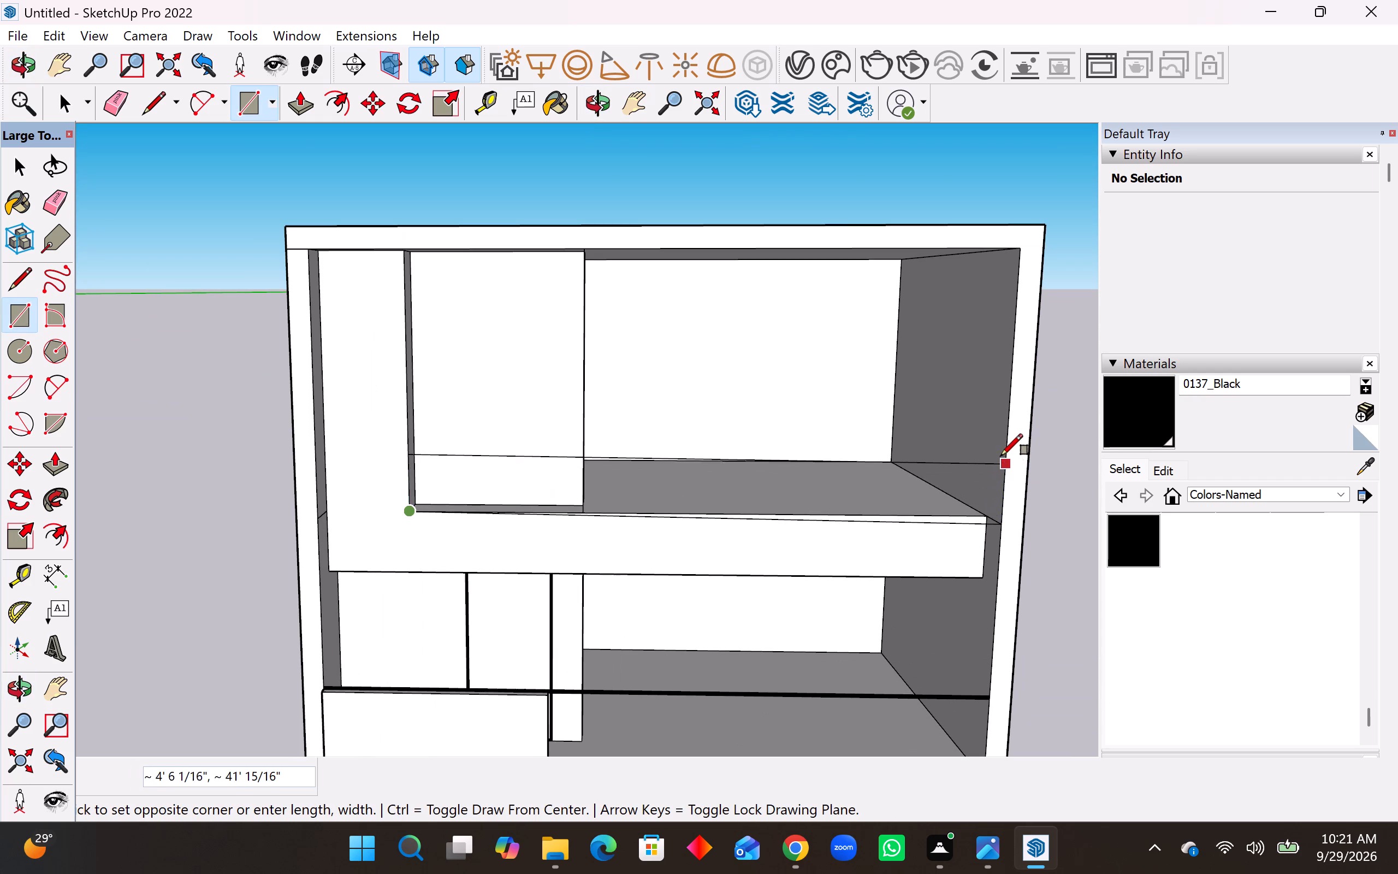
pyautogui.scroll(4, 991, 447)
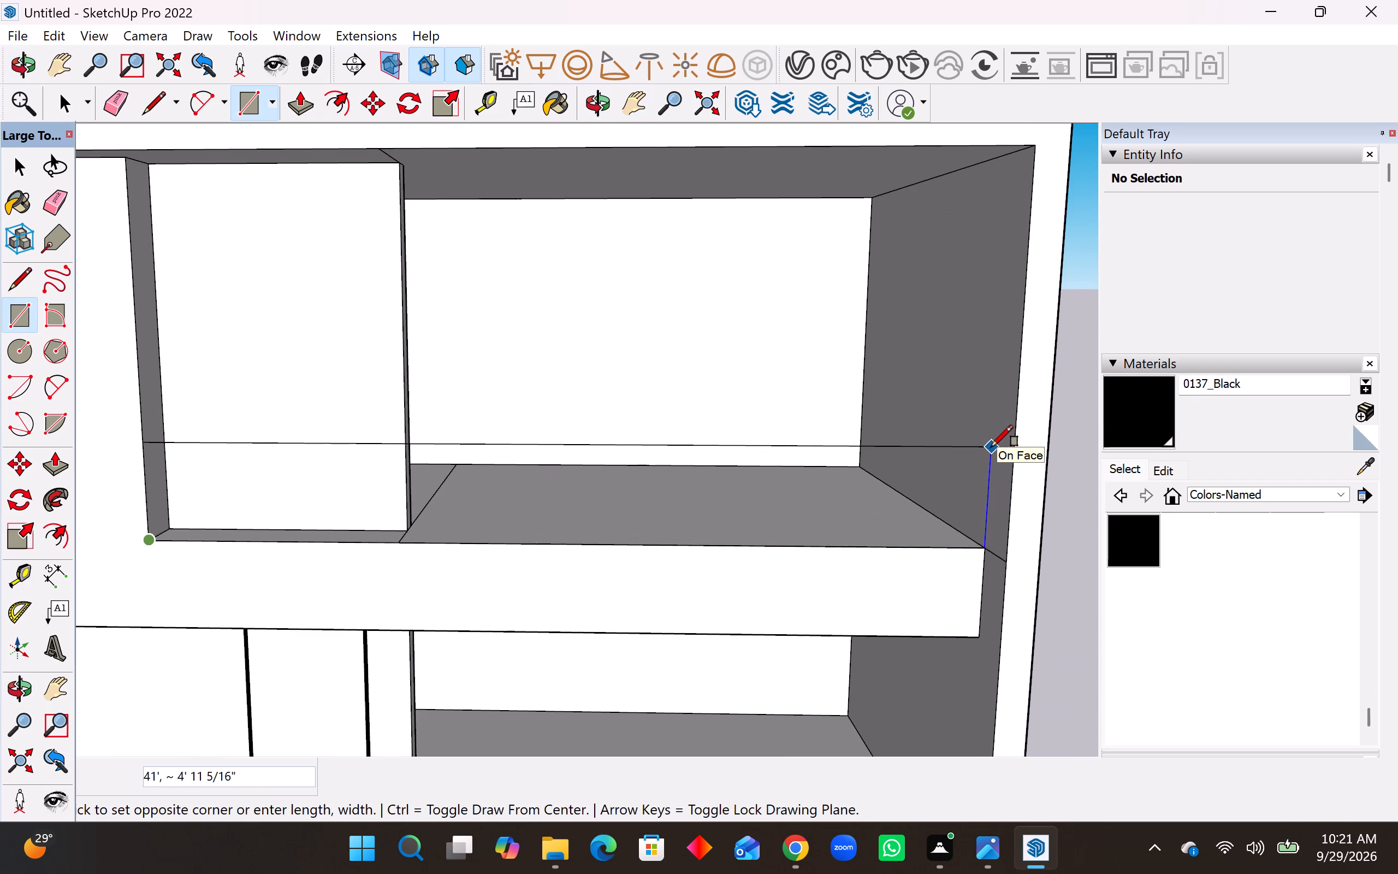
pyautogui.scroll(1, 991, 447)
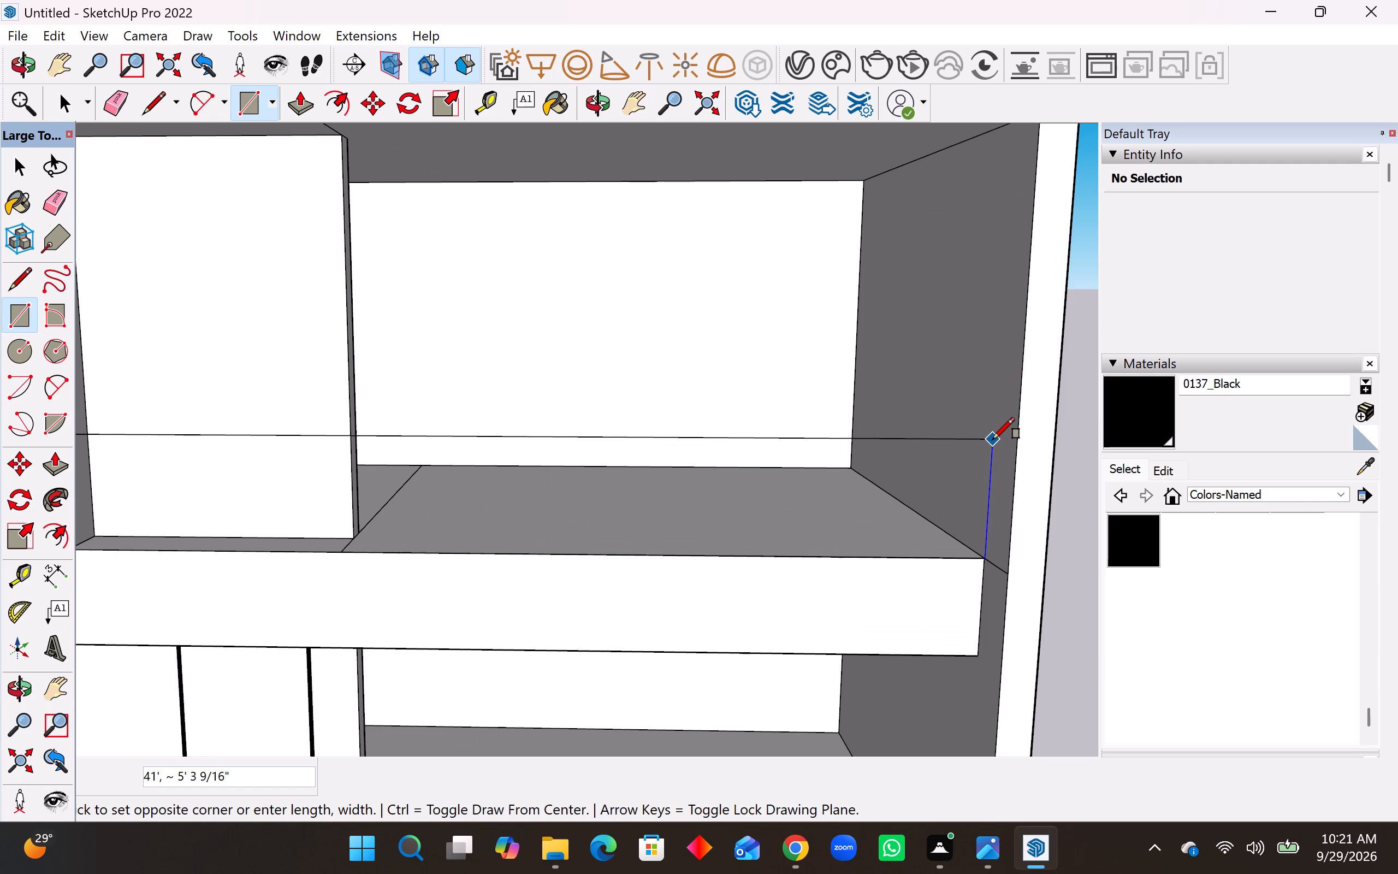
pyautogui.click(993, 439)
# Examine the new parapet rectangle's bottom edge and both ends where it meets the L-shaped band and side wall.
pyautogui.moveTo(1012, 509); pyautogui.dragTo(1022, 418, button='middle')
pyautogui.scroll(5, 903, 510)
pyautogui.moveTo(927, 504); pyautogui.dragTo(887, 601, button='middle')
pyautogui.scroll(10, 956, 608)
pyautogui.moveTo(968, 599); pyautogui.dragTo(891, 543, button='middle')
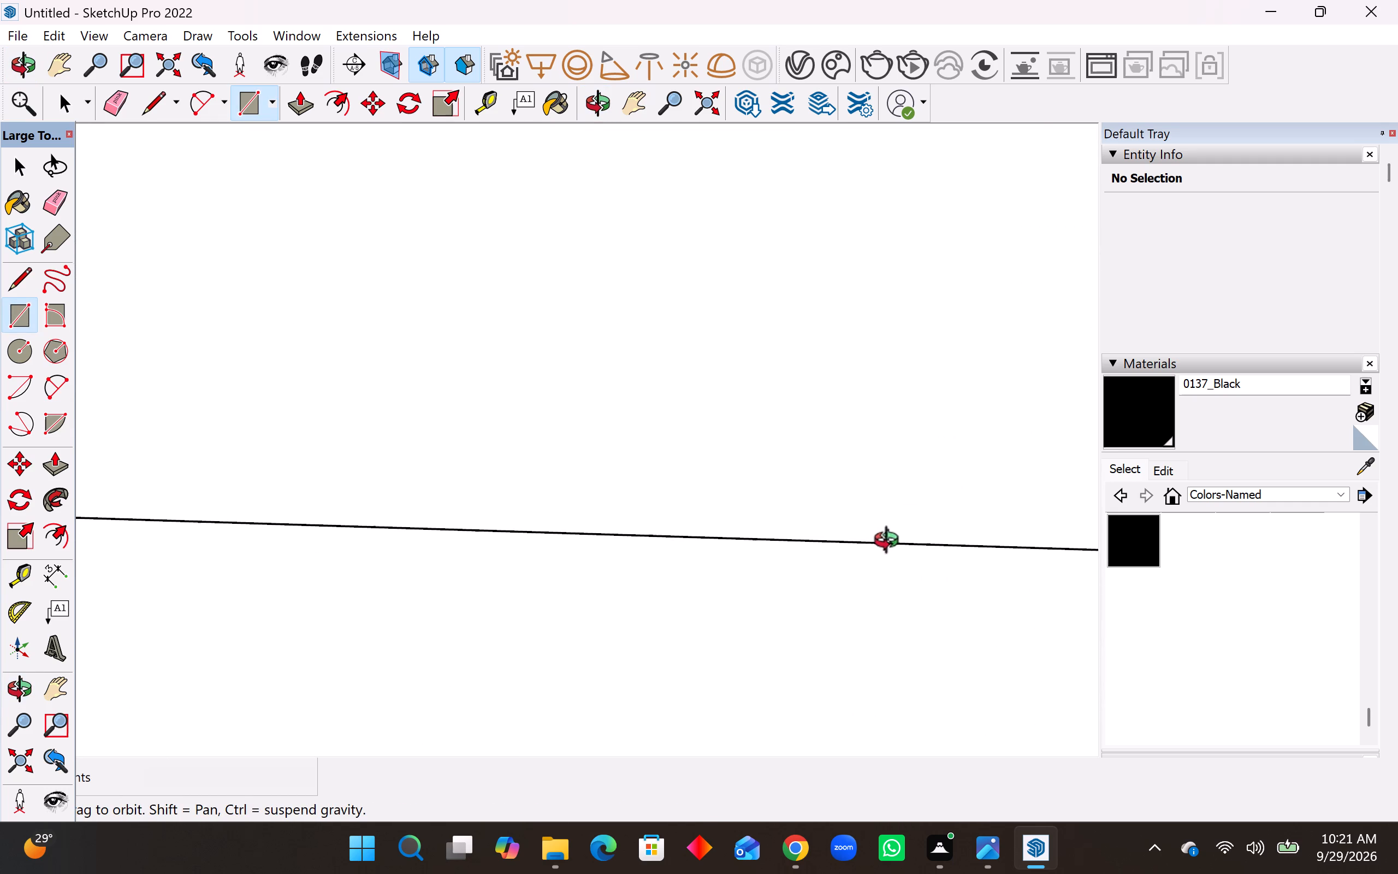
pyautogui.moveTo(891, 543); pyautogui.dragTo(840, 562, button='middle')
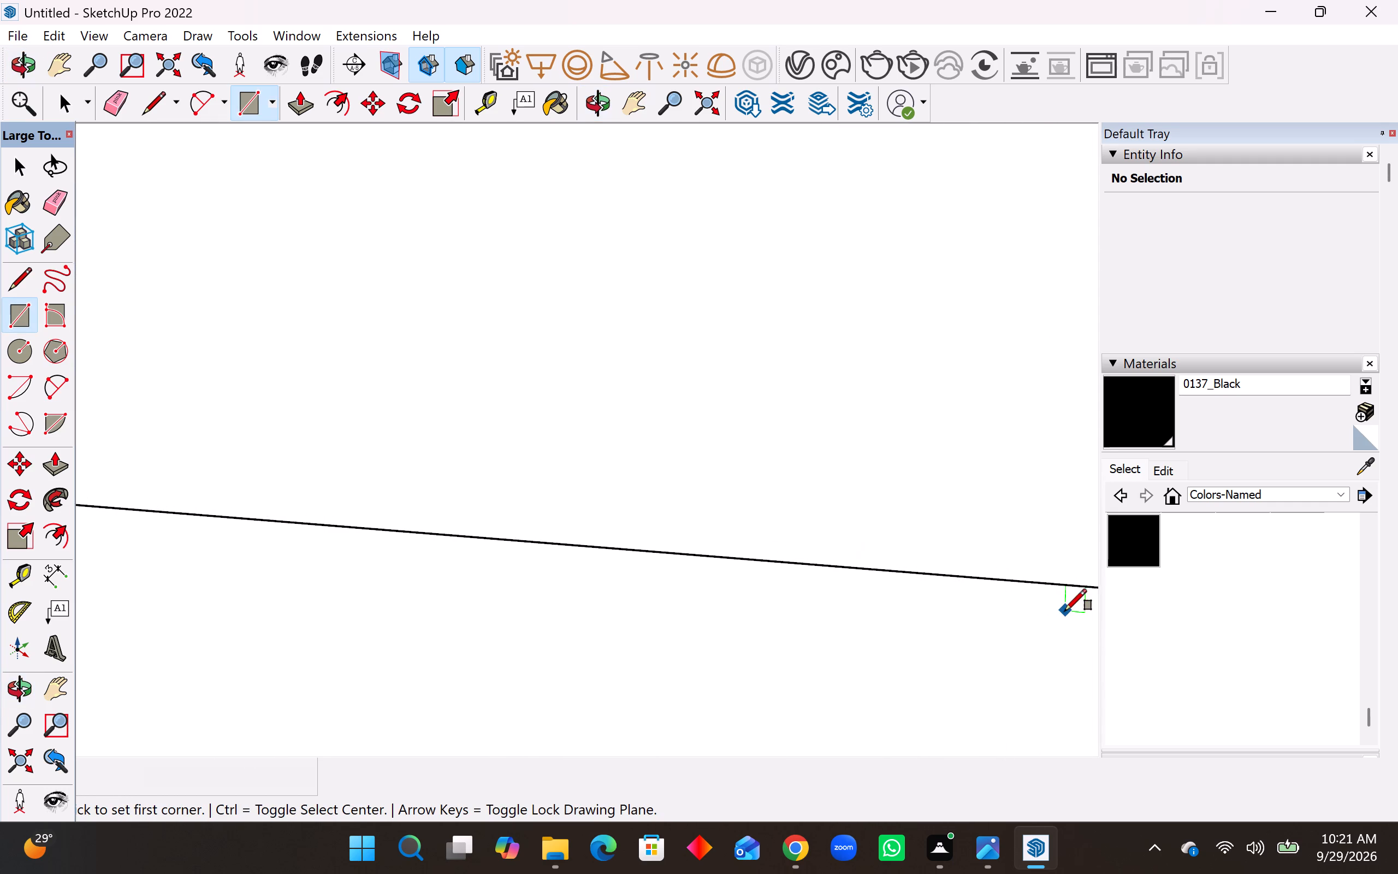
pyautogui.scroll(-12, 1065, 611)
pyautogui.scroll(-6, 963, 590)
pyautogui.moveTo(963, 590); pyautogui.dragTo(1240, 574, button='middle')
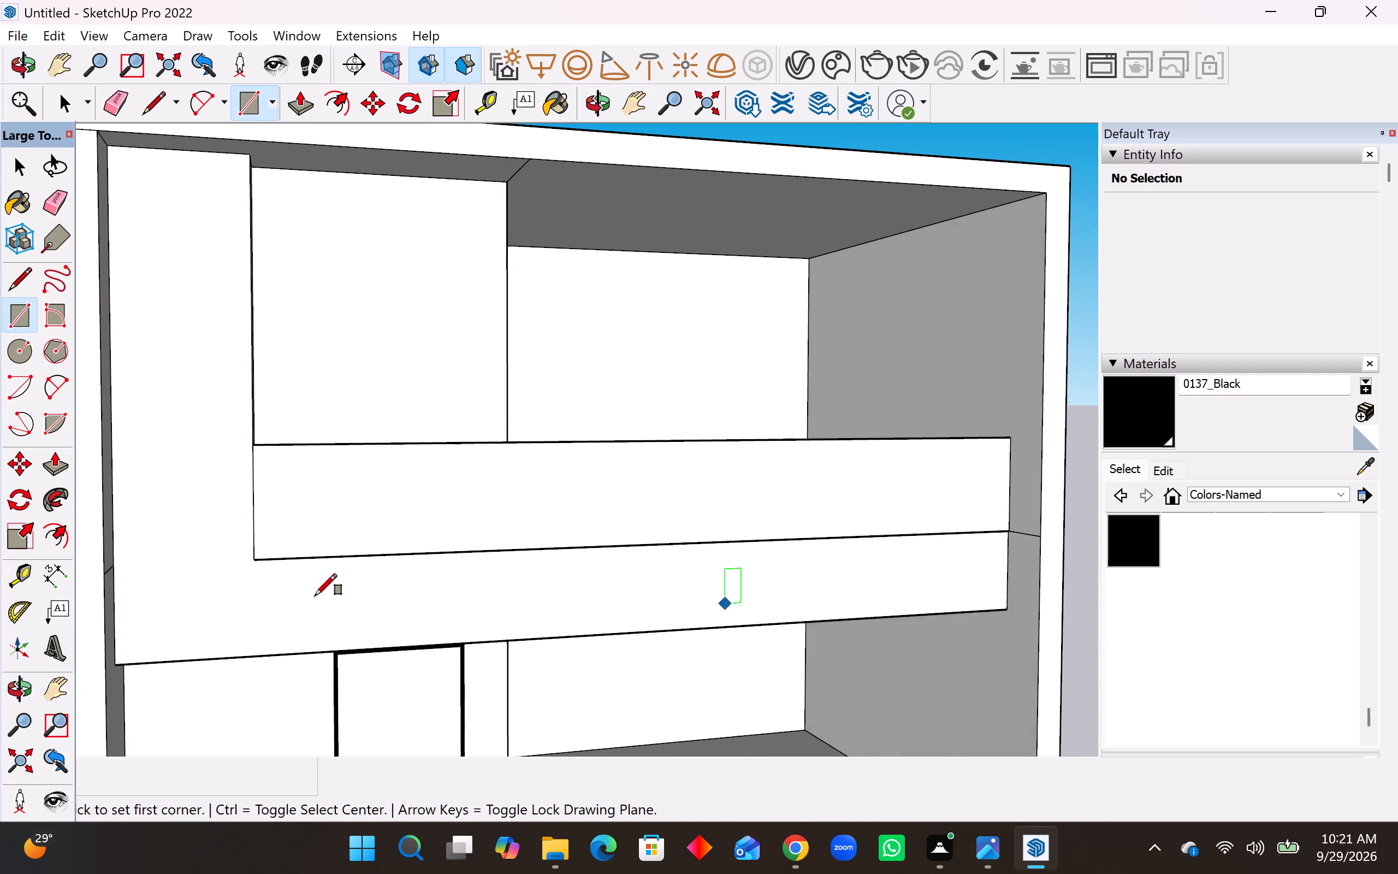
pyautogui.scroll(11, 323, 568)
pyautogui.moveTo(337, 554); pyautogui.dragTo(469, 669, button='middle')
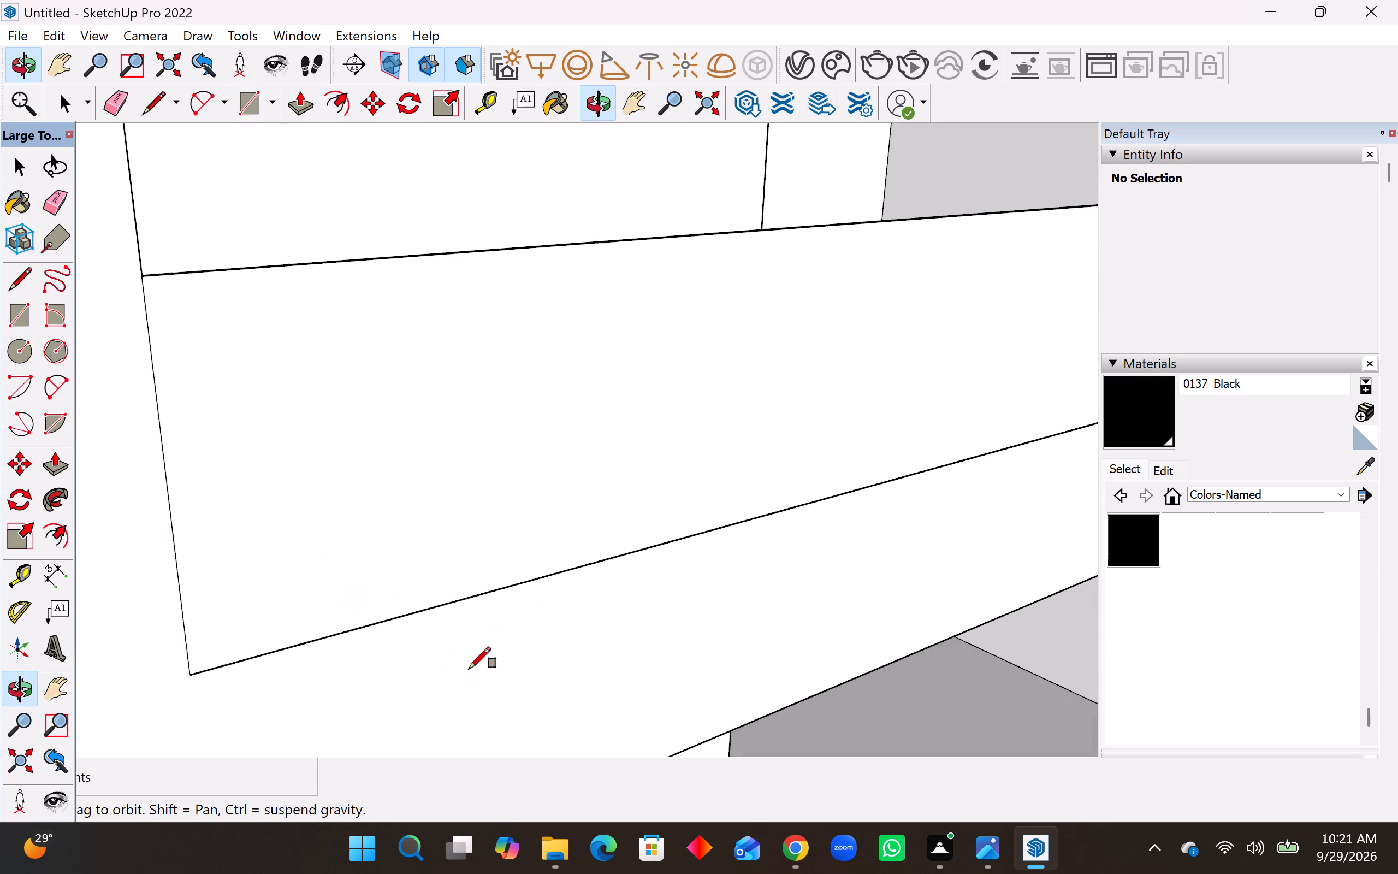
pyautogui.moveTo(469, 669); pyautogui.dragTo(468, 669, button='middle')
pyautogui.middleClick(469, 669)
pyautogui.scroll(15, 305, 663)
pyautogui.moveTo(271, 643); pyautogui.dragTo(307, 721, button='middle')
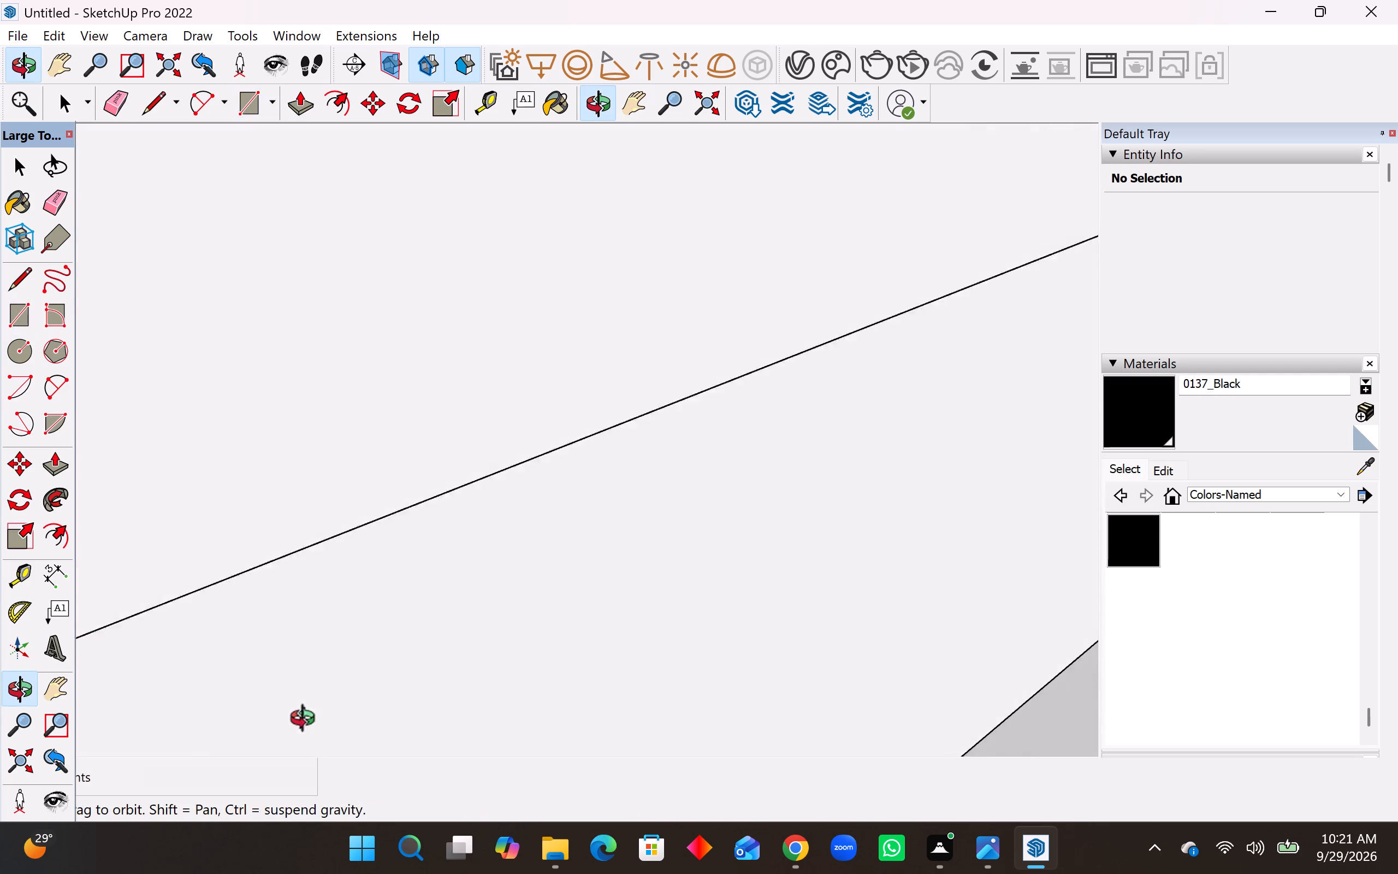
pyautogui.moveTo(307, 721); pyautogui.dragTo(271, 573, button='middle')
pyautogui.scroll(-14, 287, 582)
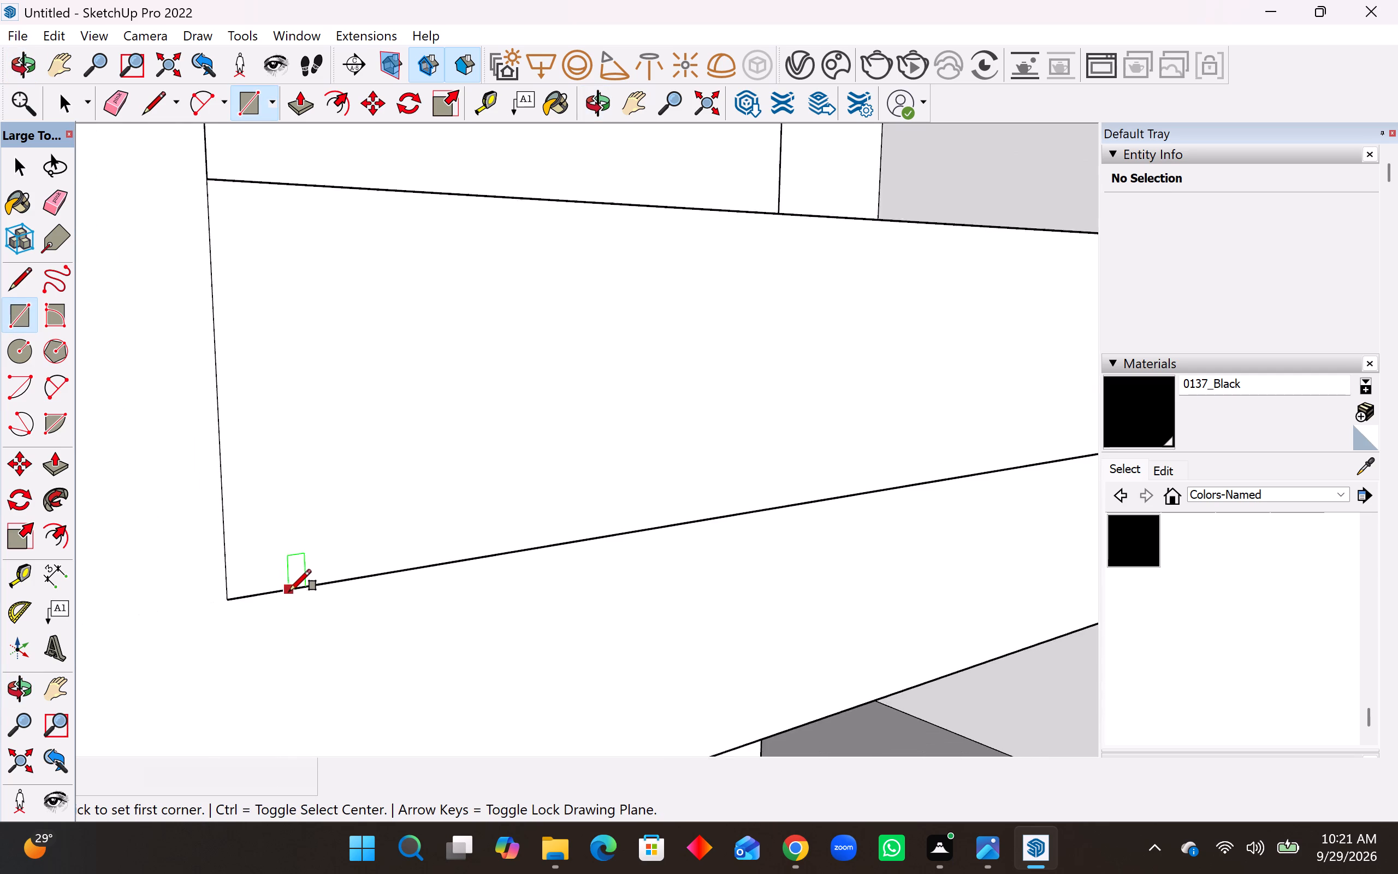
pyautogui.scroll(-7, 289, 591)
pyautogui.moveTo(446, 586); pyautogui.dragTo(226, 530, button='middle')
pyautogui.scroll(-15, 384, 541)
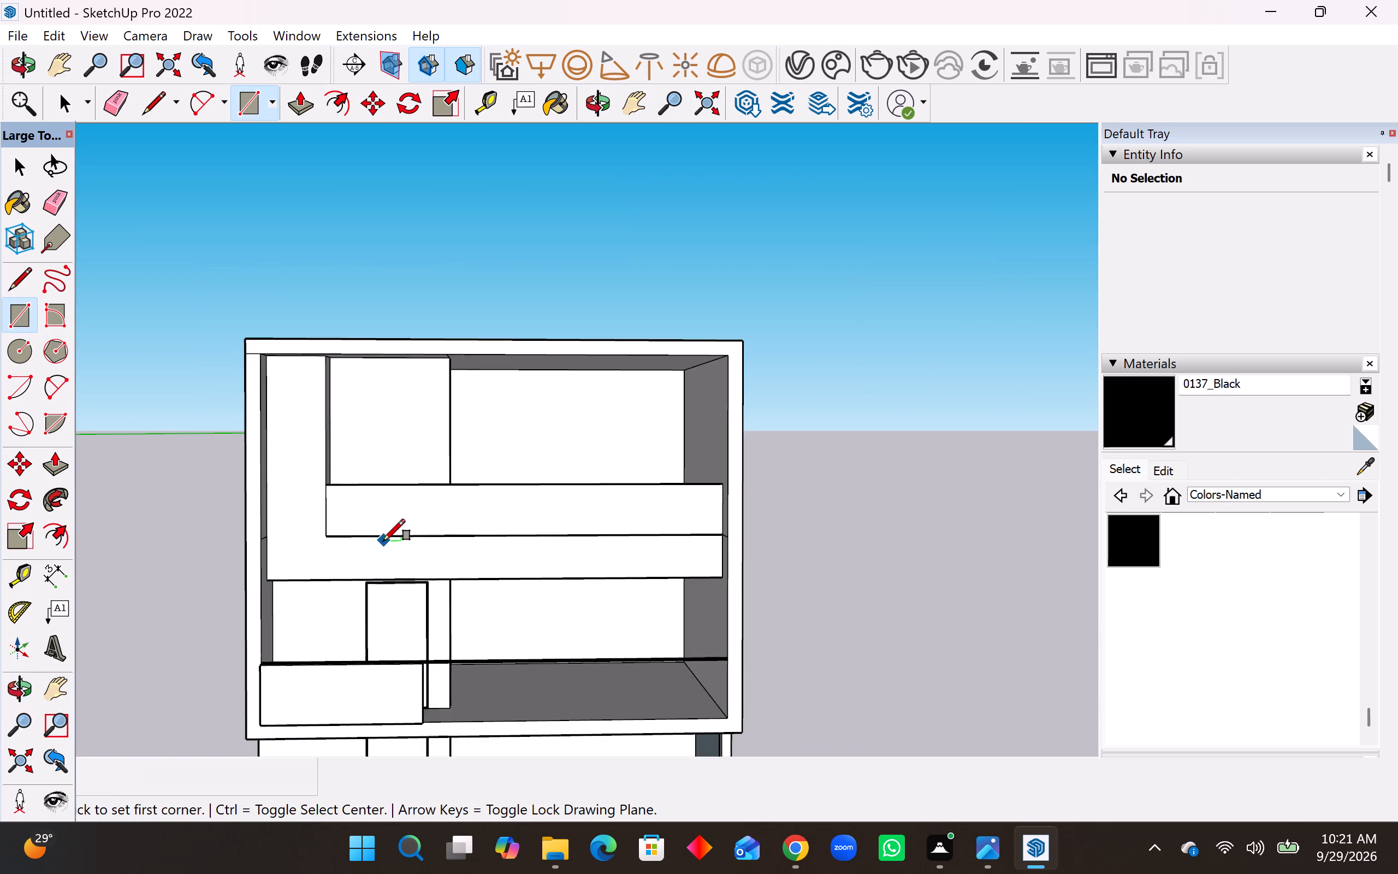
pyautogui.scroll(-1, 383, 541)
pyautogui.moveTo(641, 564); pyautogui.dragTo(617, 556, button='middle')
pyautogui.scroll(5, 400, 558)
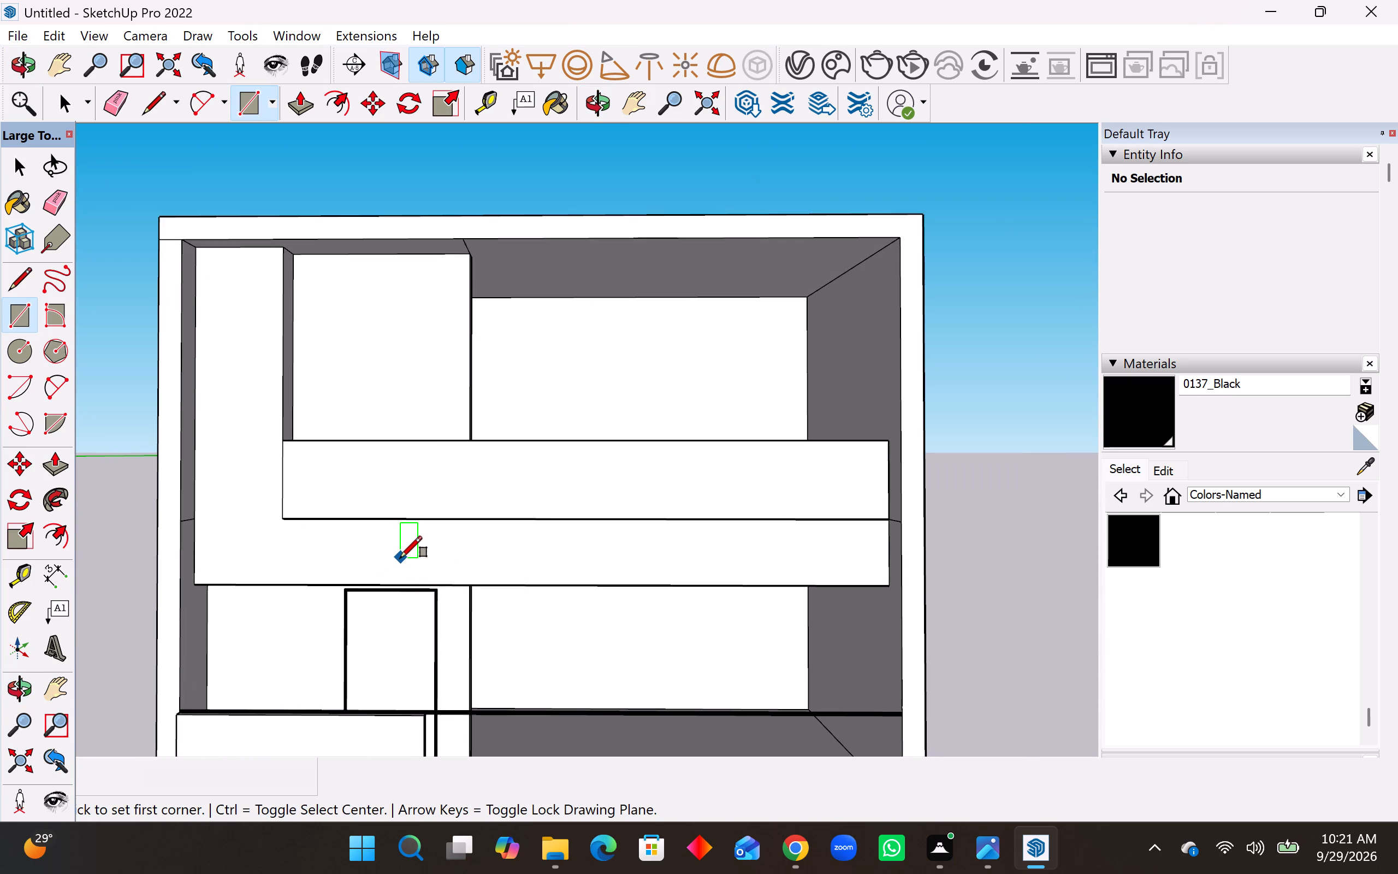
pyautogui.scroll(-5, 400, 558)
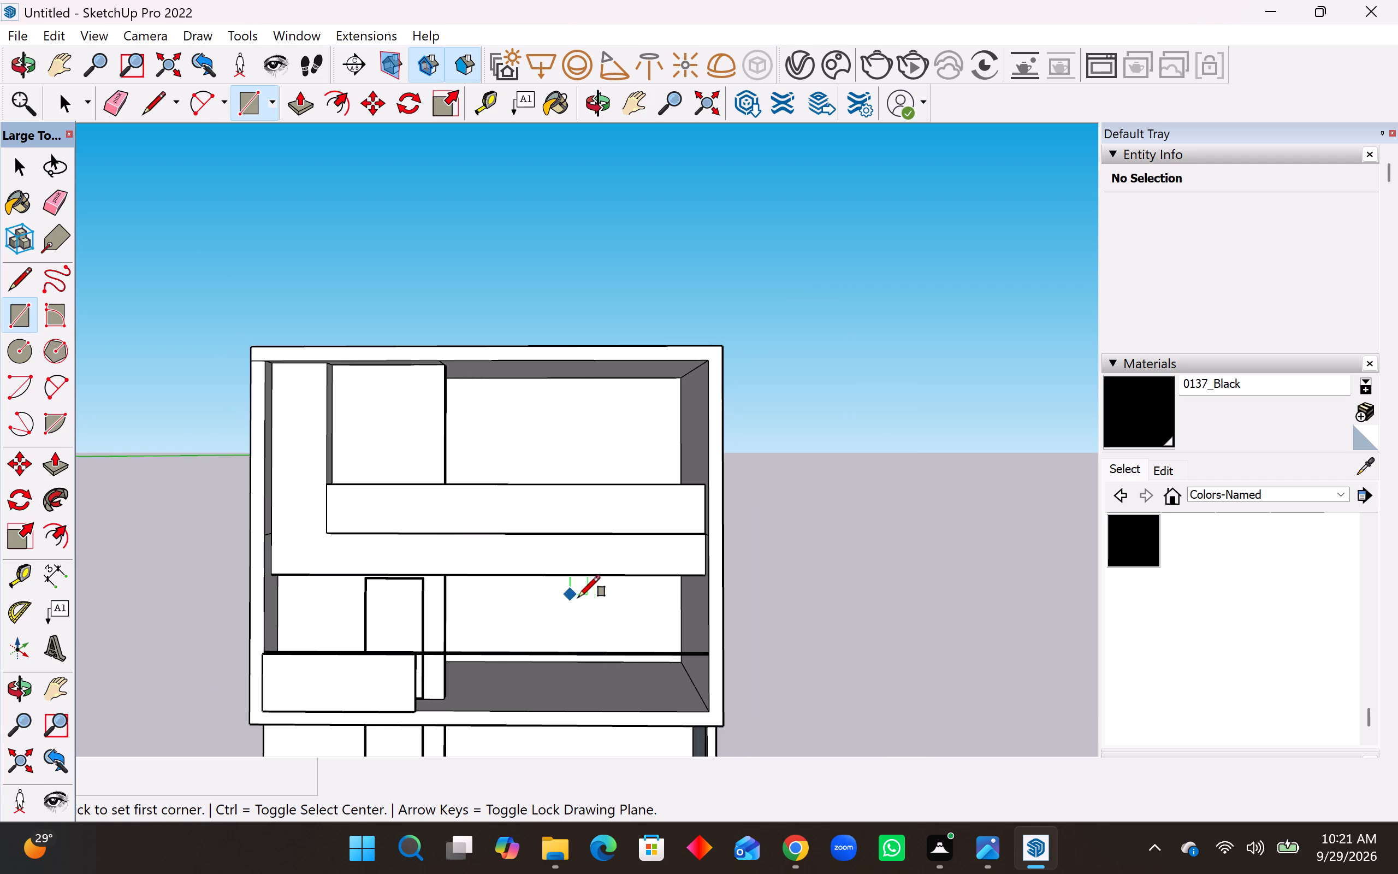
# Pull the top-floor parapet rectangle outward about 2' 5 11/16", flush with the house's front frame.
pyautogui.click(56, 461)
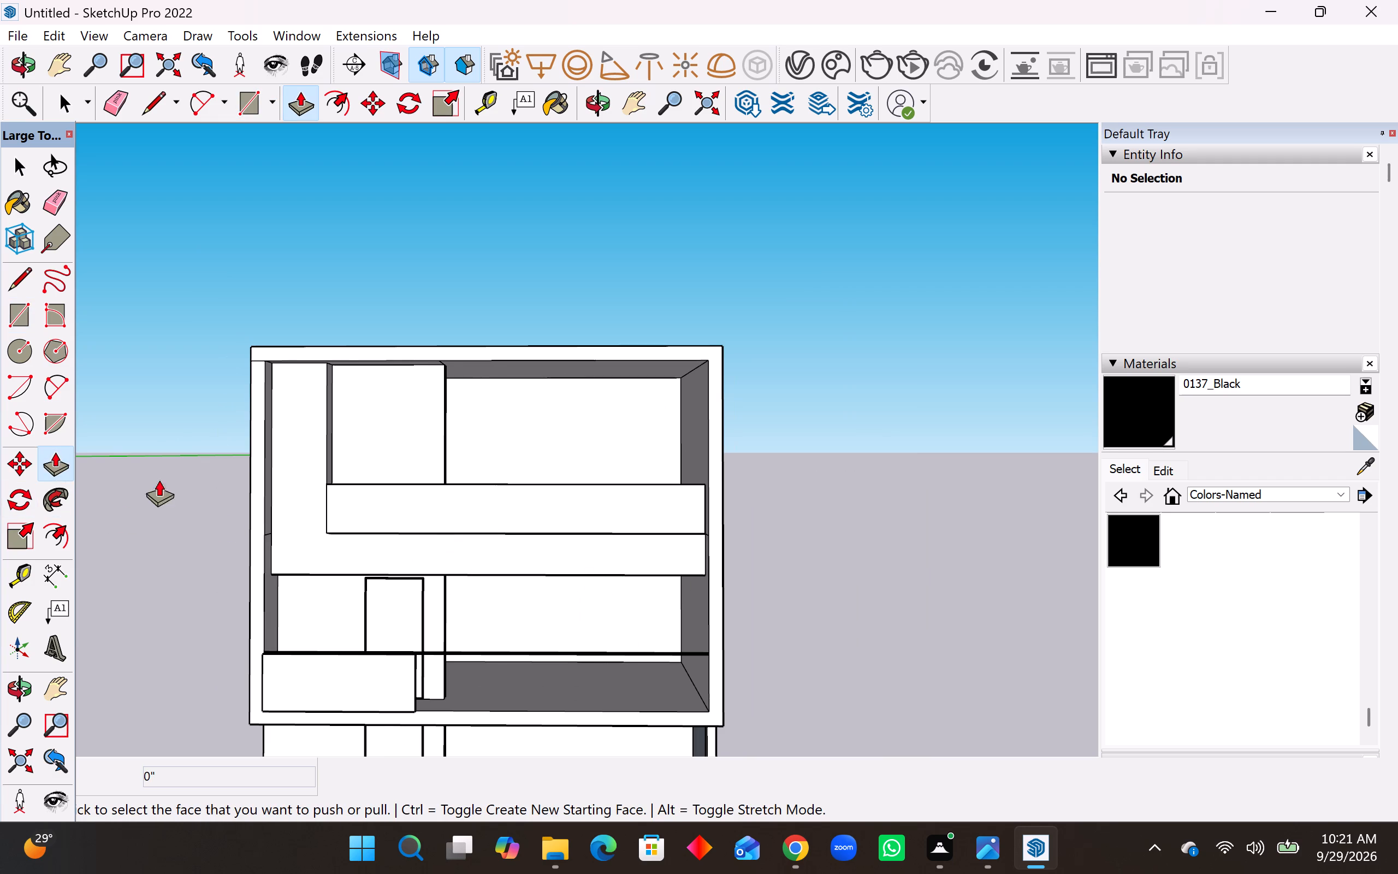
pyautogui.click(418, 510)
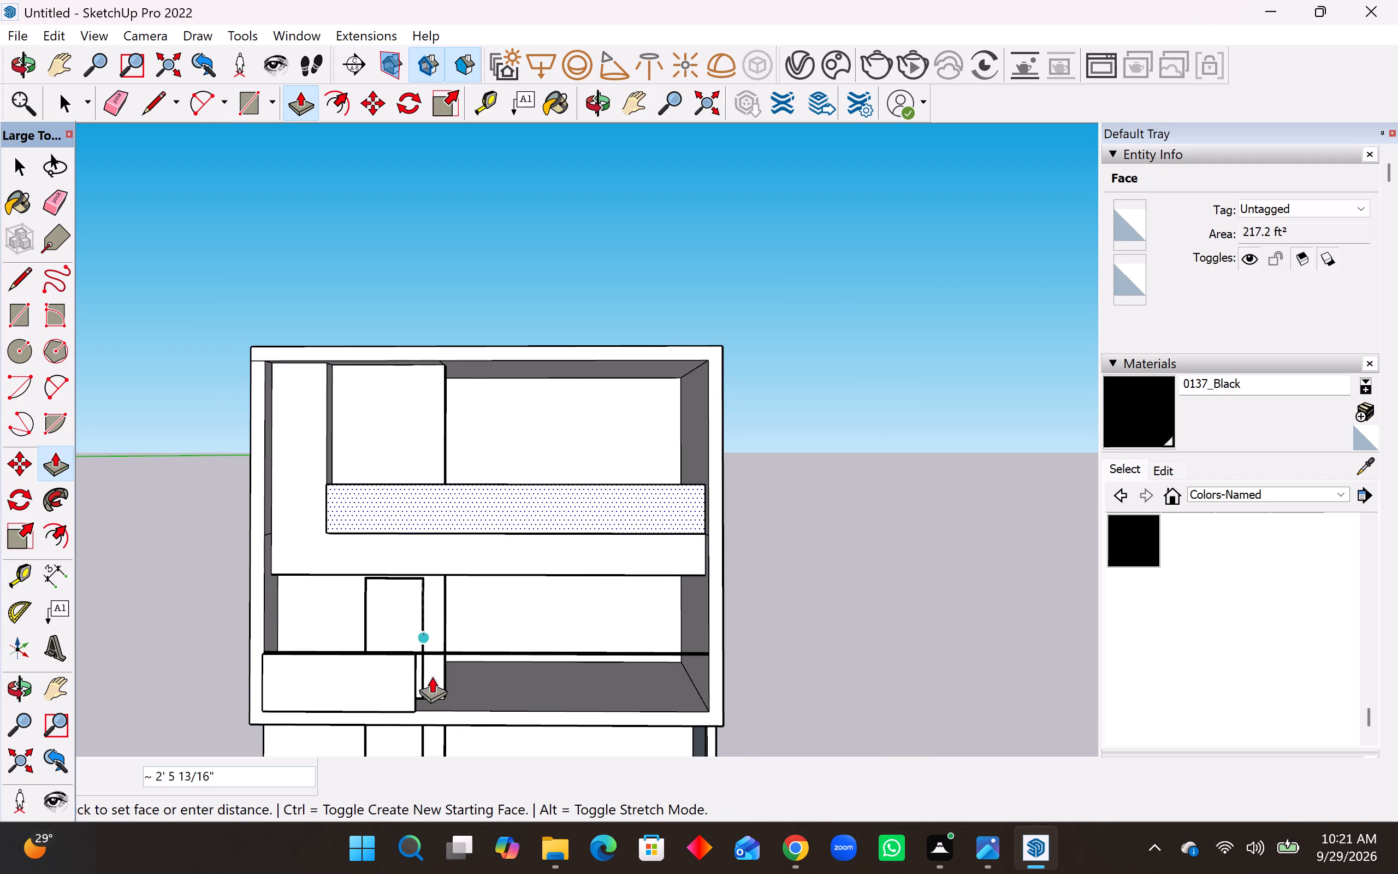
pyautogui.click(478, 714)
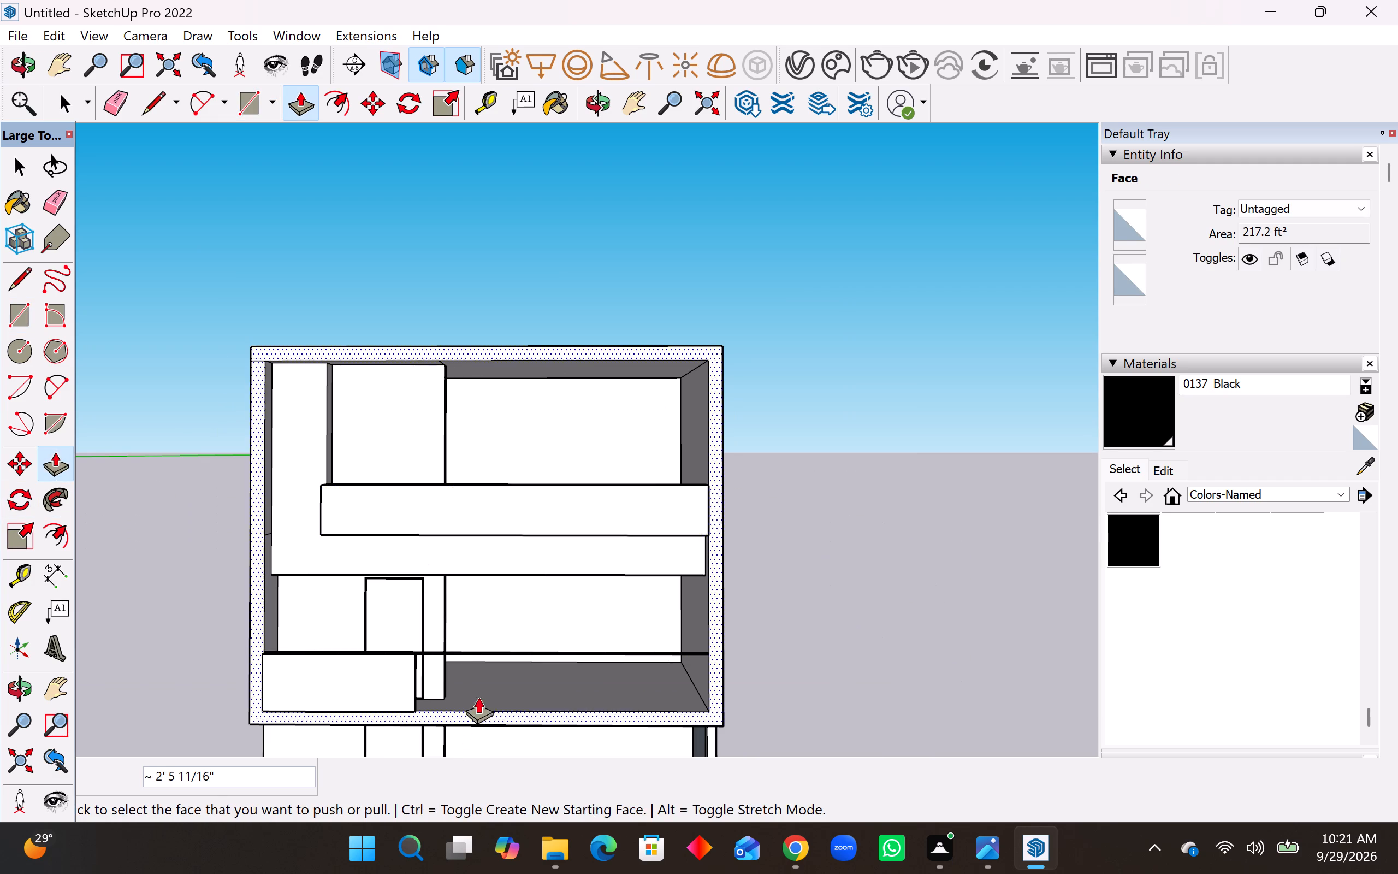
# Examine the projecting top-floor parapet from the side and from below, checking its underside and its end at the frame.
pyautogui.moveTo(475, 559); pyautogui.dragTo(683, 496, button='middle')
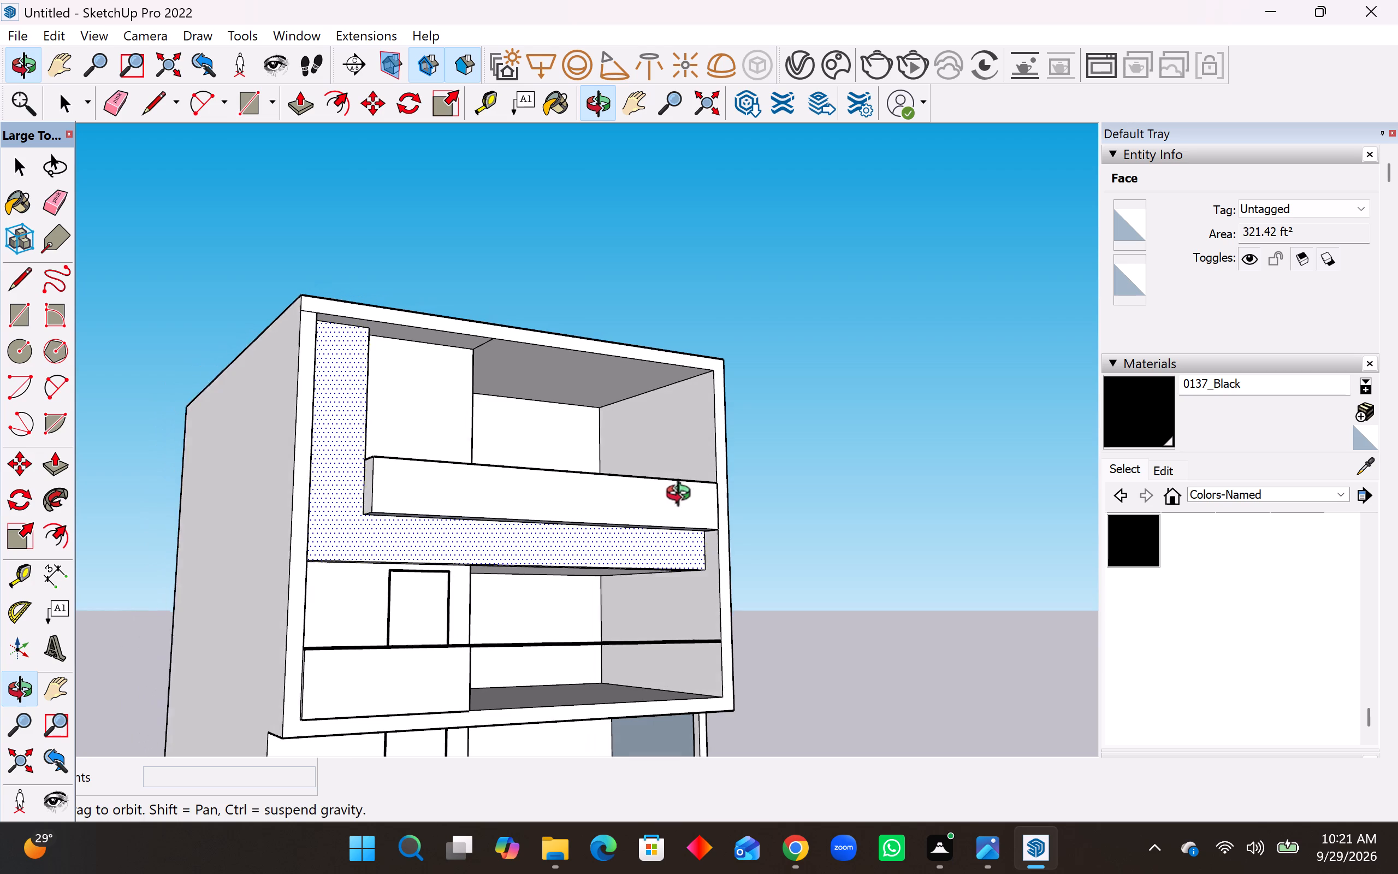
pyautogui.moveTo(683, 496); pyautogui.dragTo(680, 497, button='middle')
pyautogui.scroll(2, 622, 601)
pyautogui.moveTo(737, 605); pyautogui.dragTo(664, 499, button='middle')
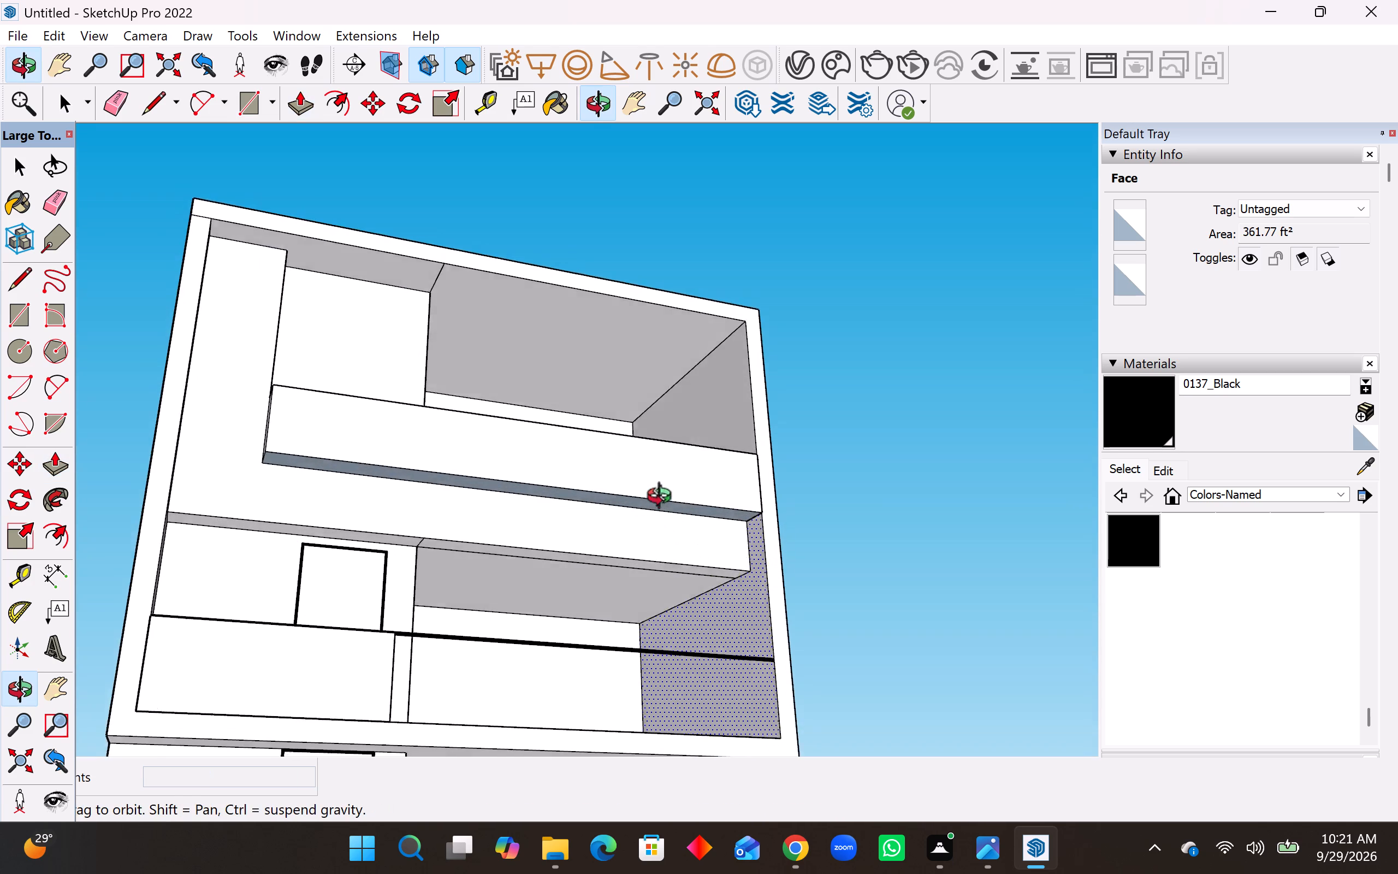
pyautogui.moveTo(664, 499); pyautogui.dragTo(658, 486, button='middle')
pyautogui.moveTo(647, 470); pyautogui.dragTo(626, 471, button='middle')
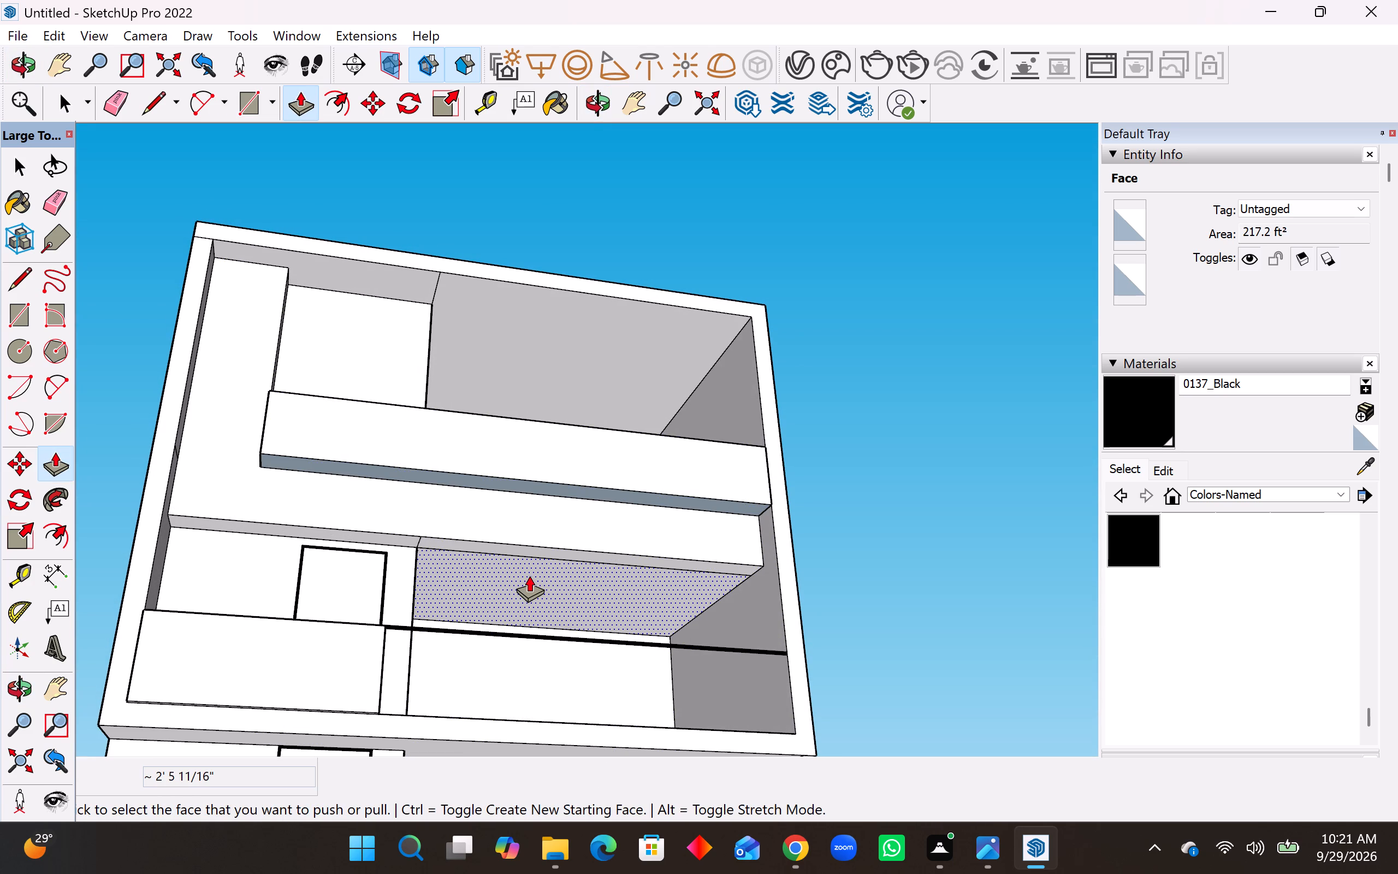
pyautogui.moveTo(469, 583); pyautogui.dragTo(461, 639, button='middle')
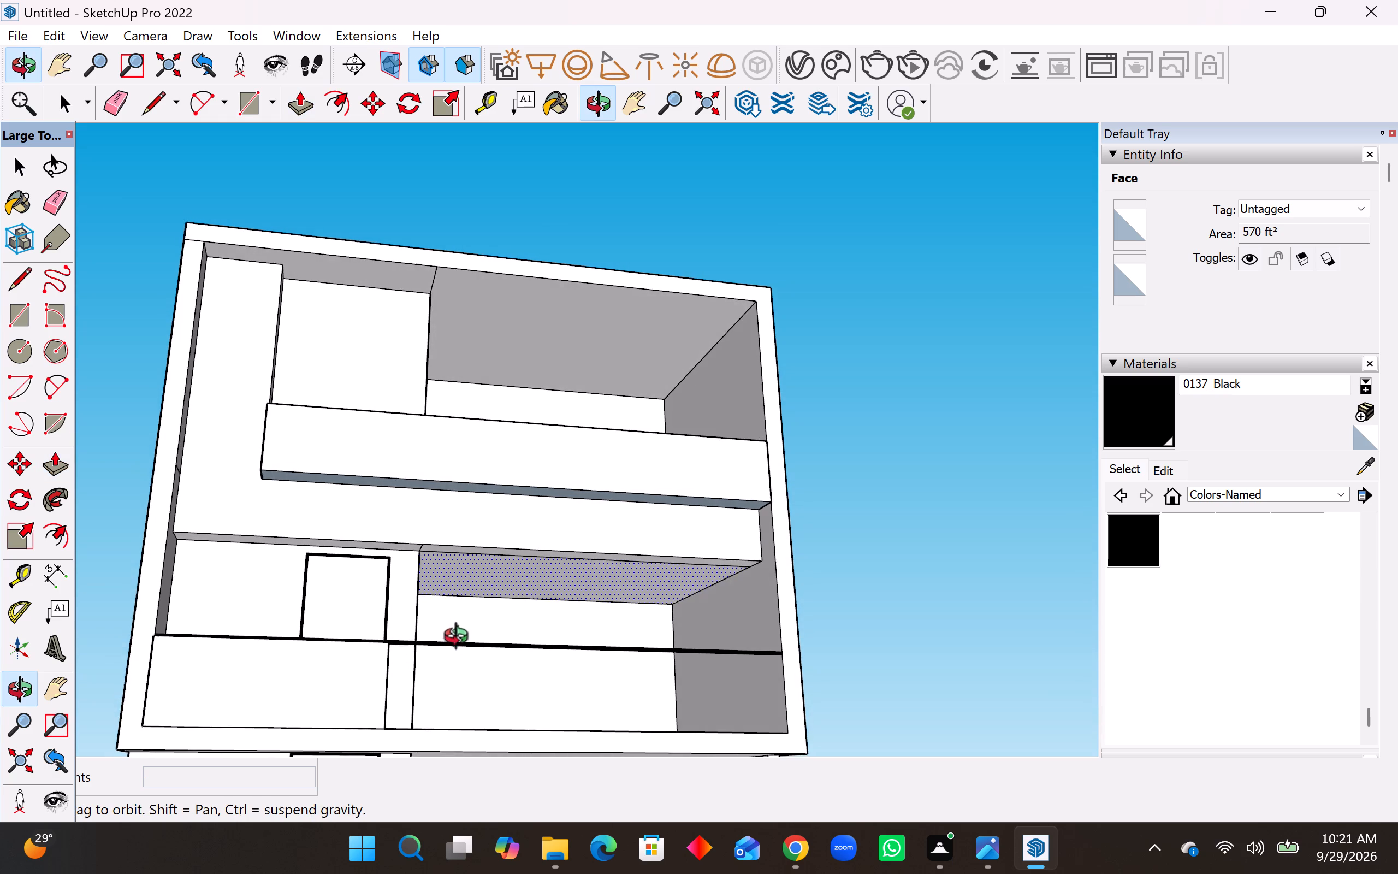
pyautogui.moveTo(461, 639); pyautogui.dragTo(449, 688, button='middle')
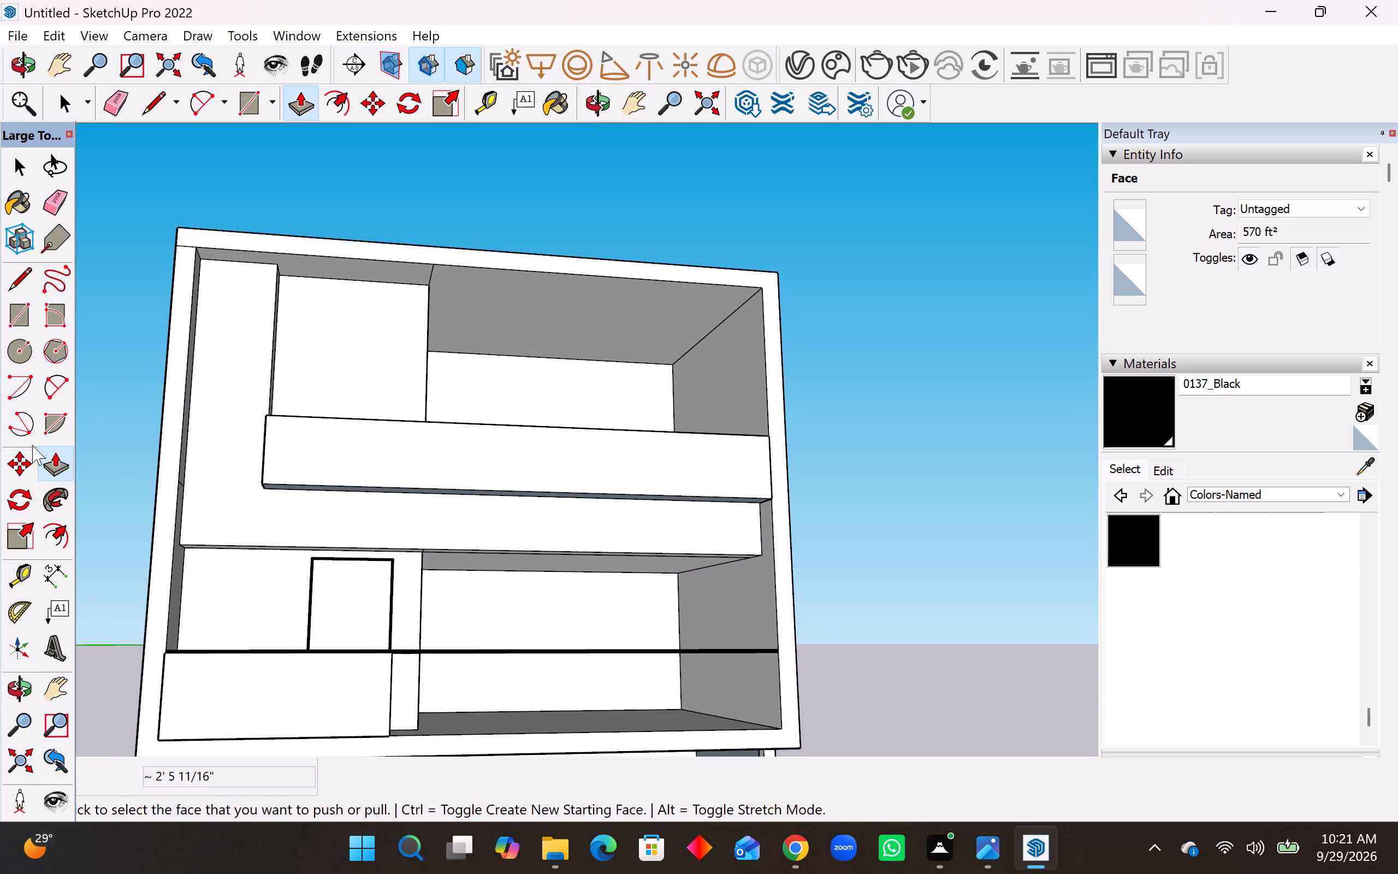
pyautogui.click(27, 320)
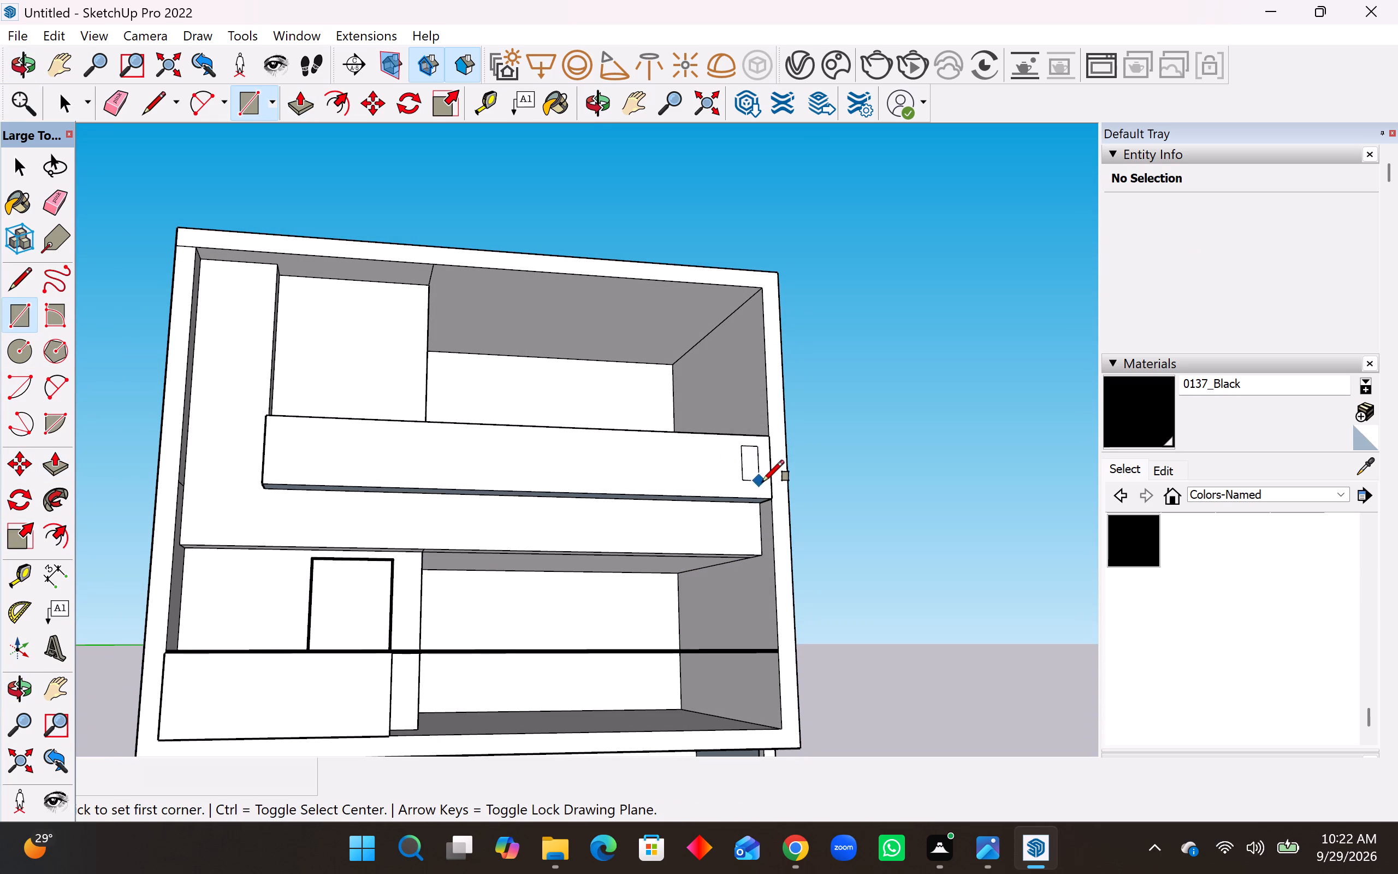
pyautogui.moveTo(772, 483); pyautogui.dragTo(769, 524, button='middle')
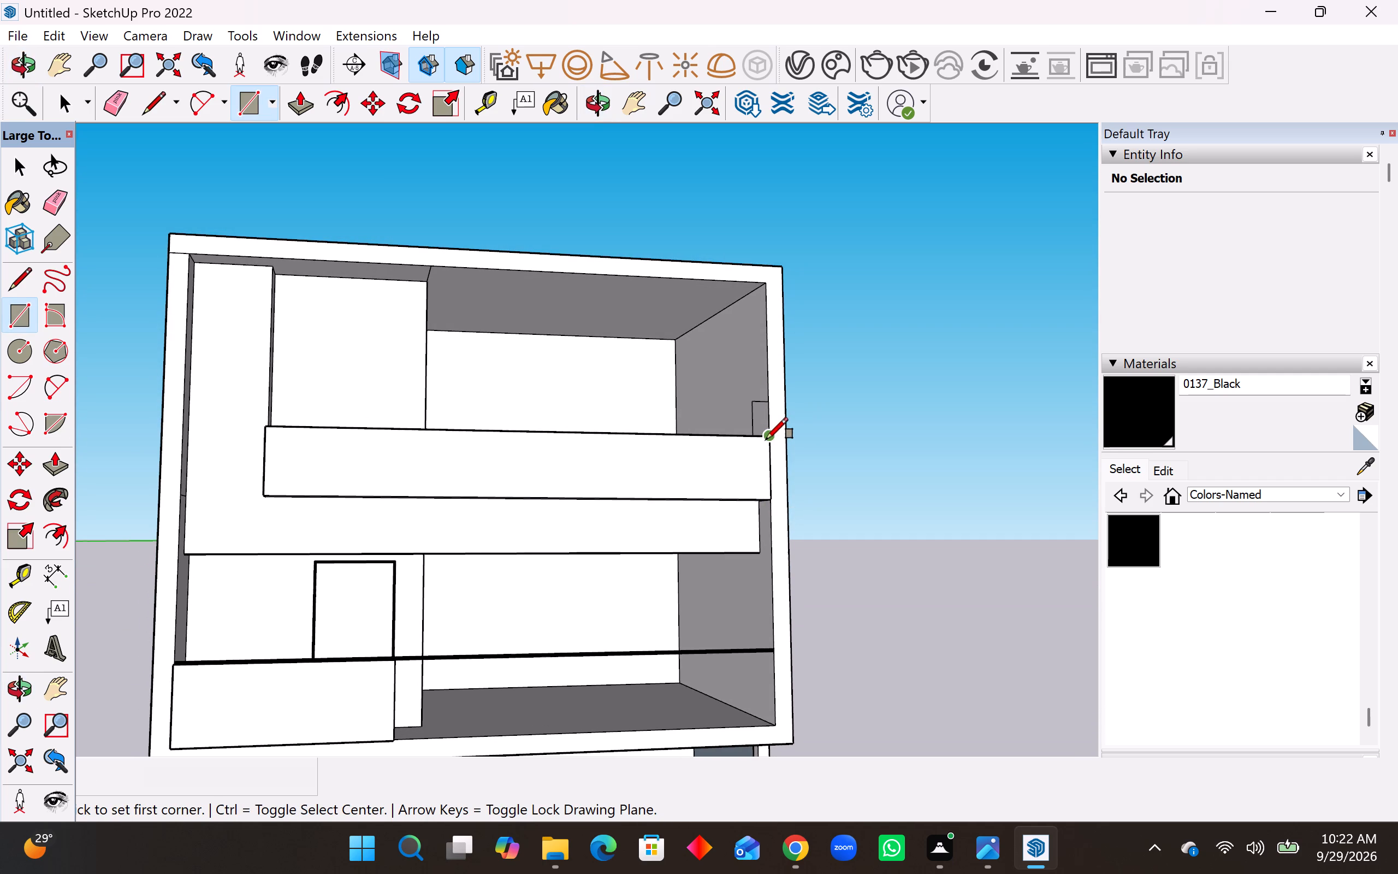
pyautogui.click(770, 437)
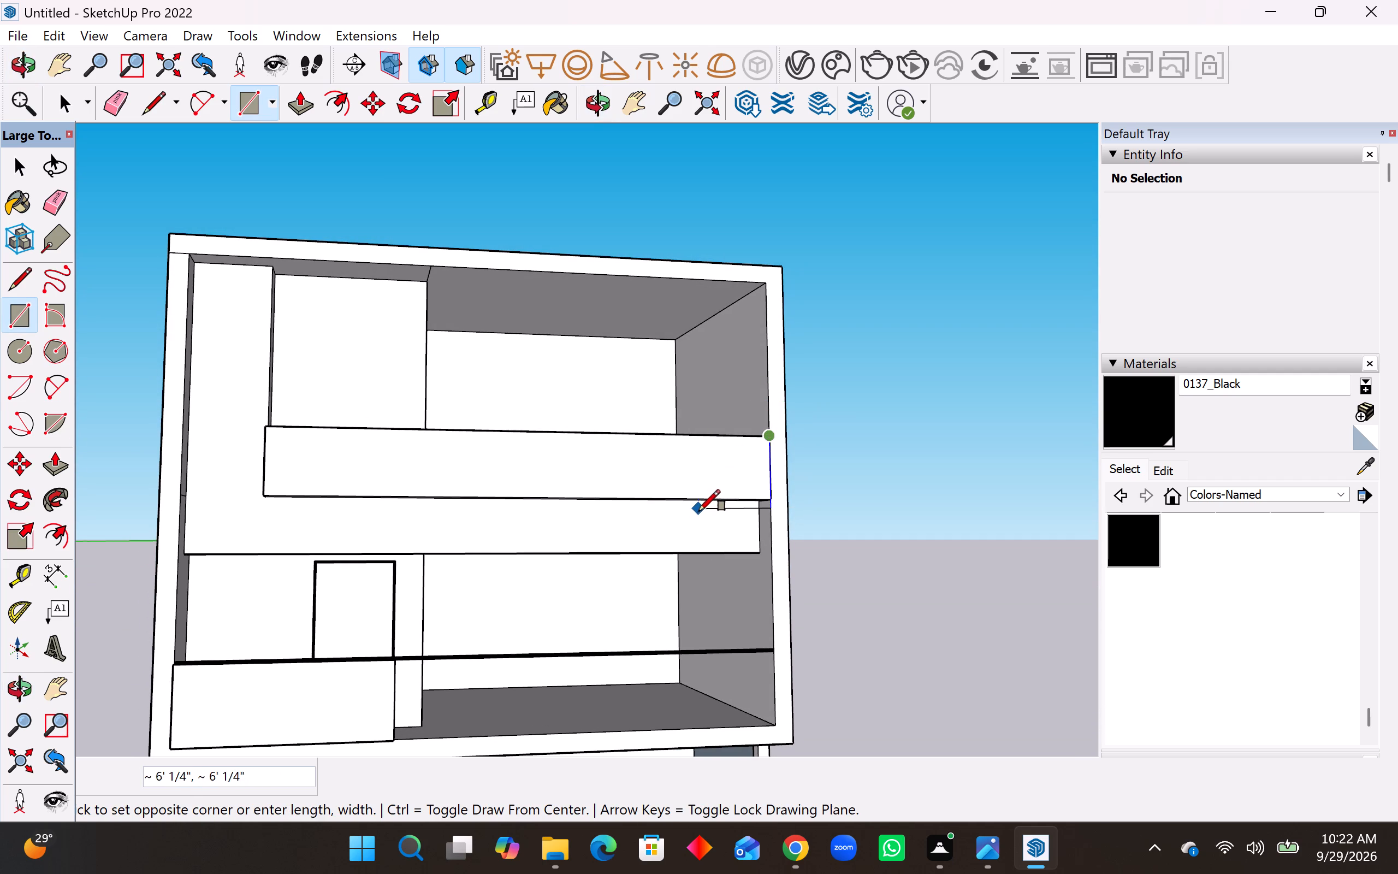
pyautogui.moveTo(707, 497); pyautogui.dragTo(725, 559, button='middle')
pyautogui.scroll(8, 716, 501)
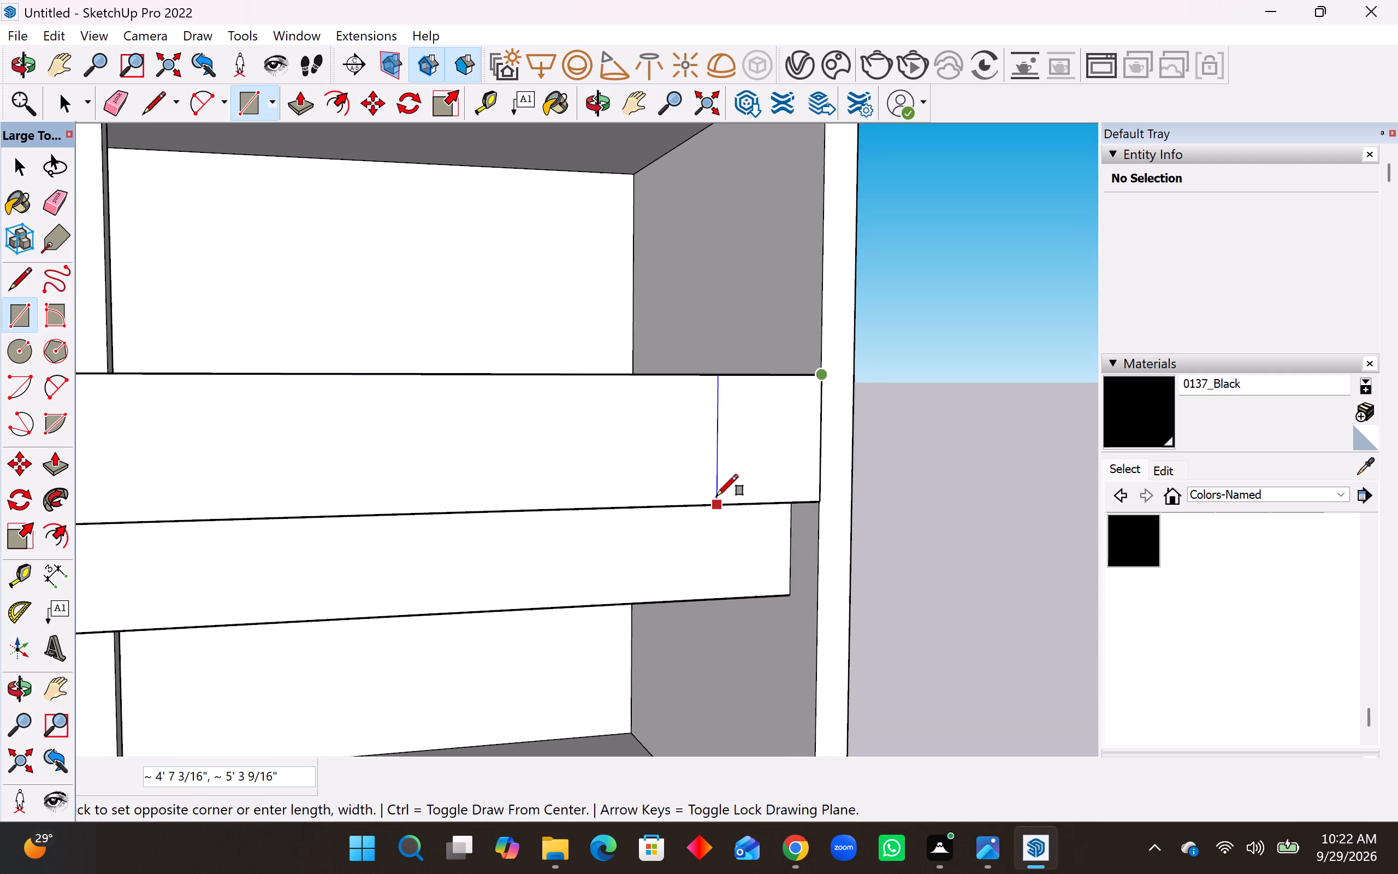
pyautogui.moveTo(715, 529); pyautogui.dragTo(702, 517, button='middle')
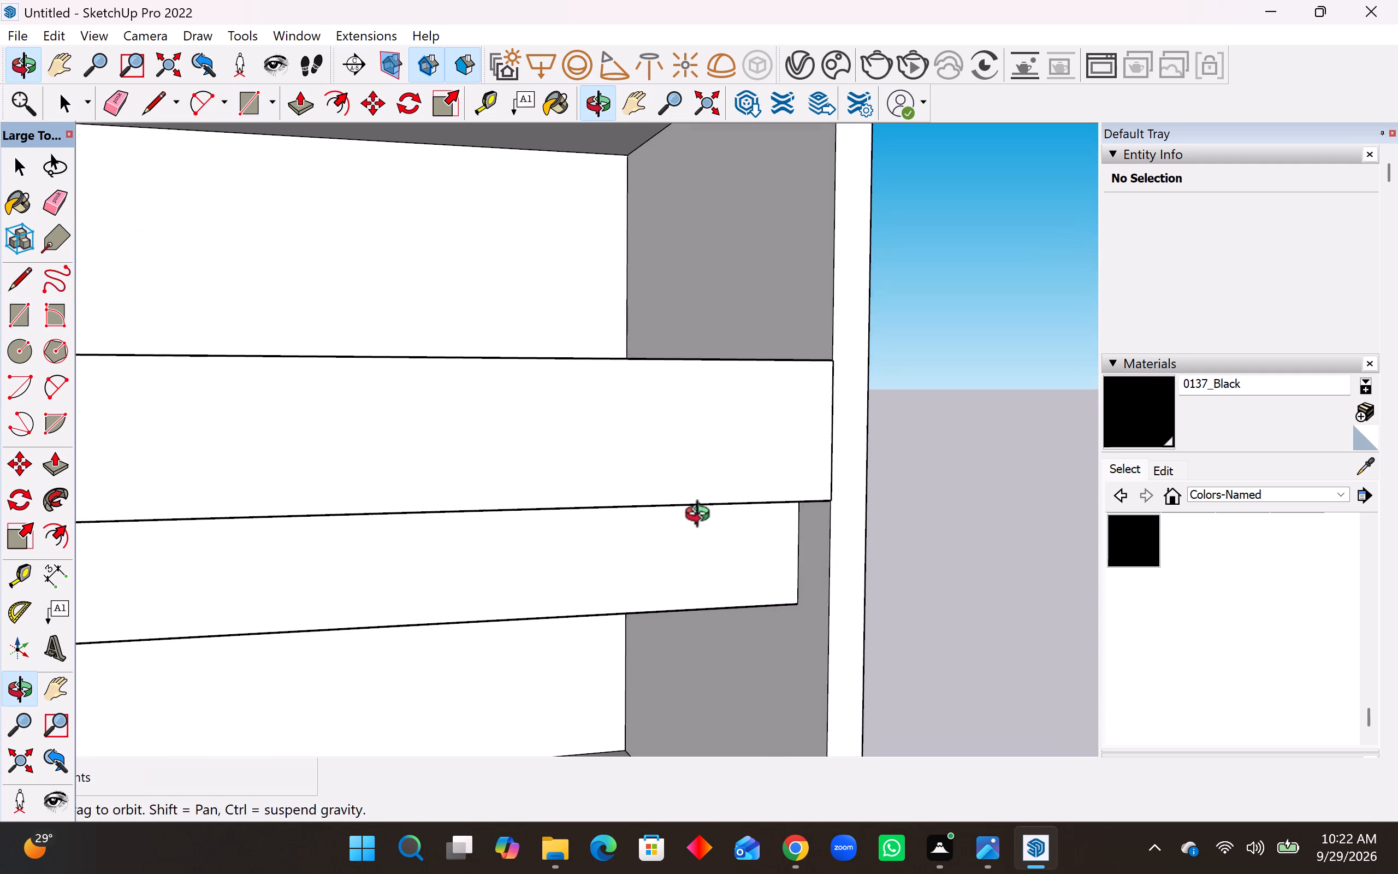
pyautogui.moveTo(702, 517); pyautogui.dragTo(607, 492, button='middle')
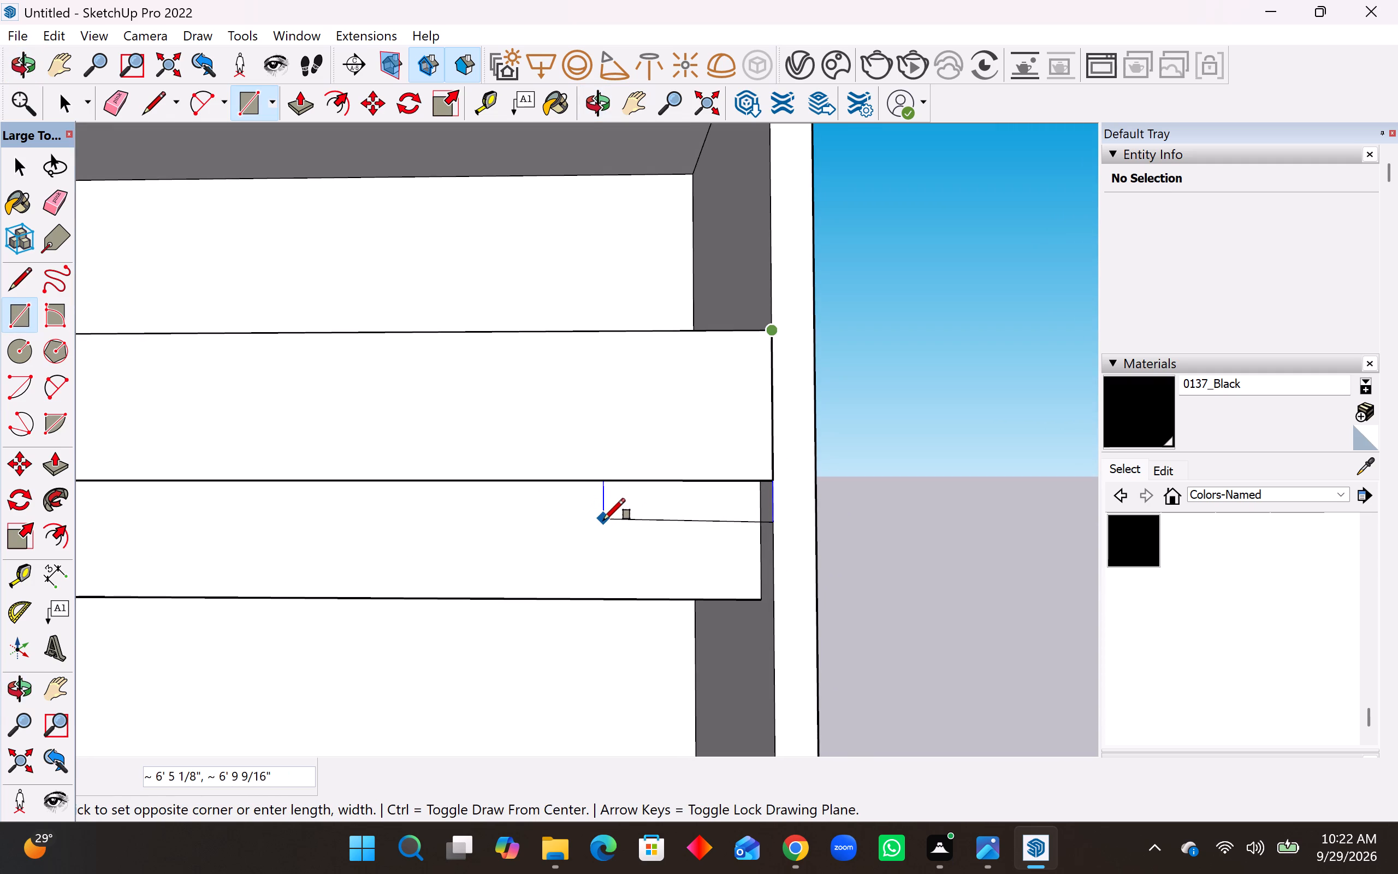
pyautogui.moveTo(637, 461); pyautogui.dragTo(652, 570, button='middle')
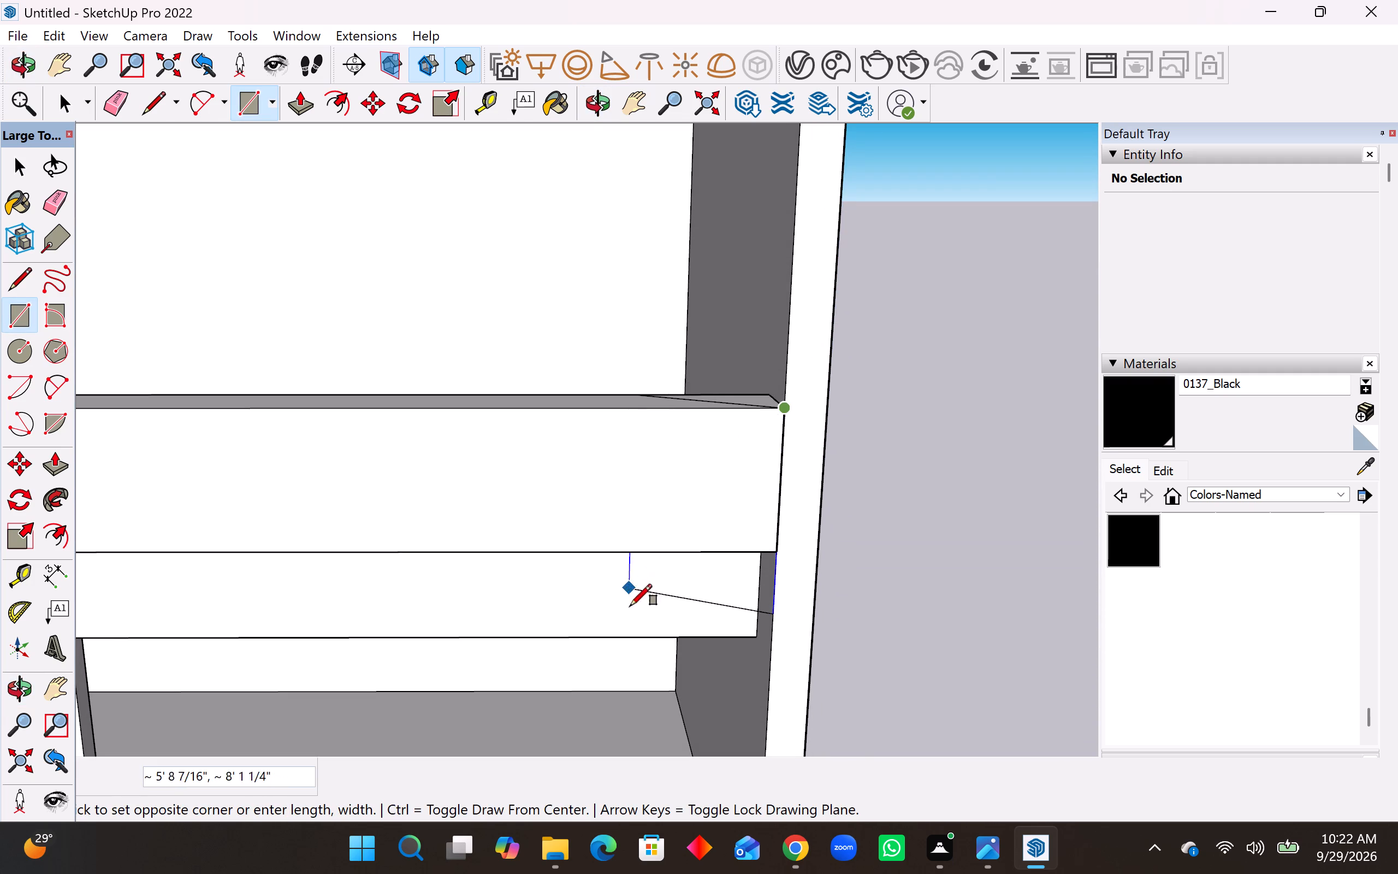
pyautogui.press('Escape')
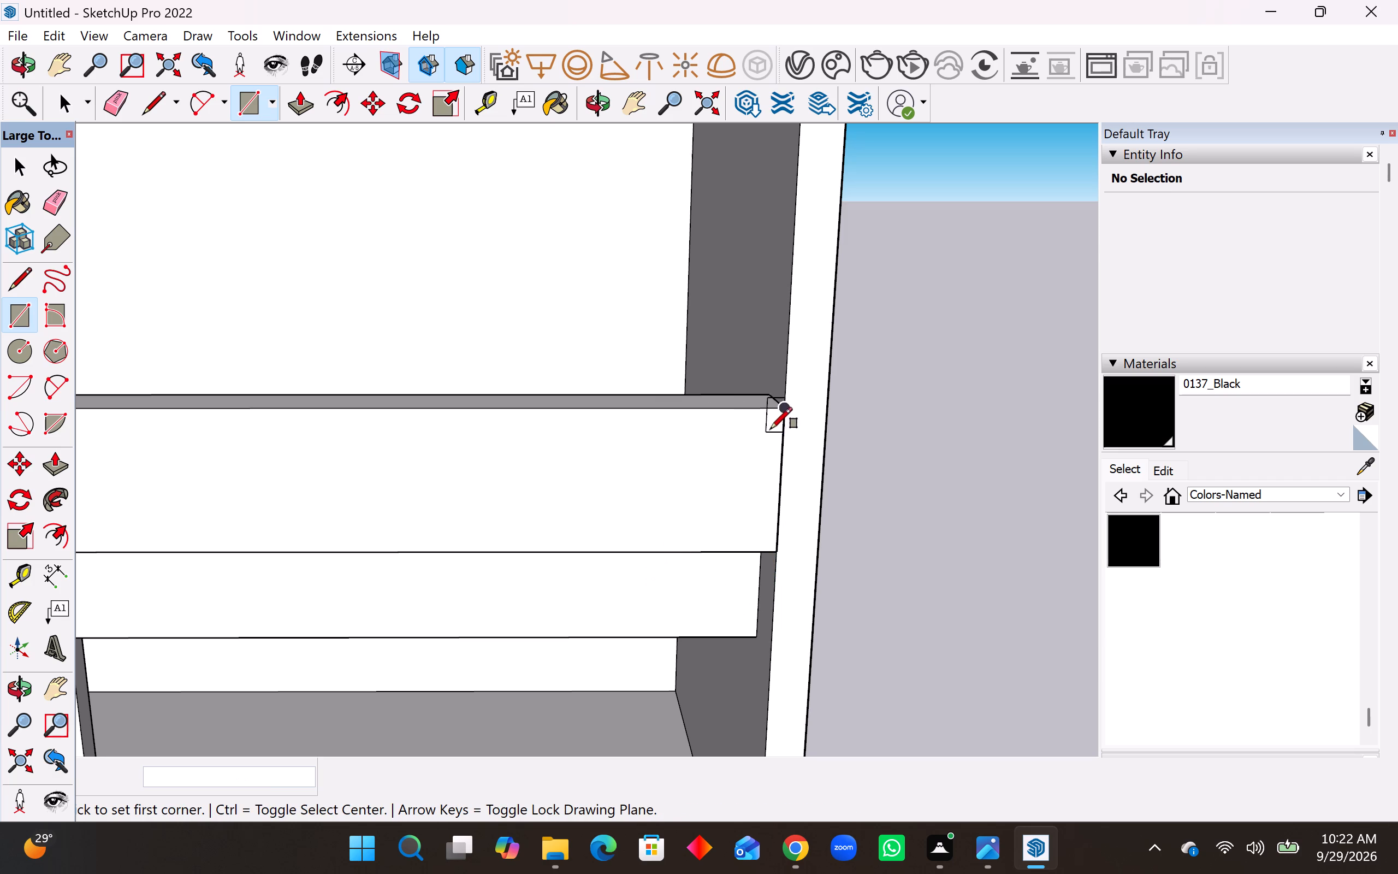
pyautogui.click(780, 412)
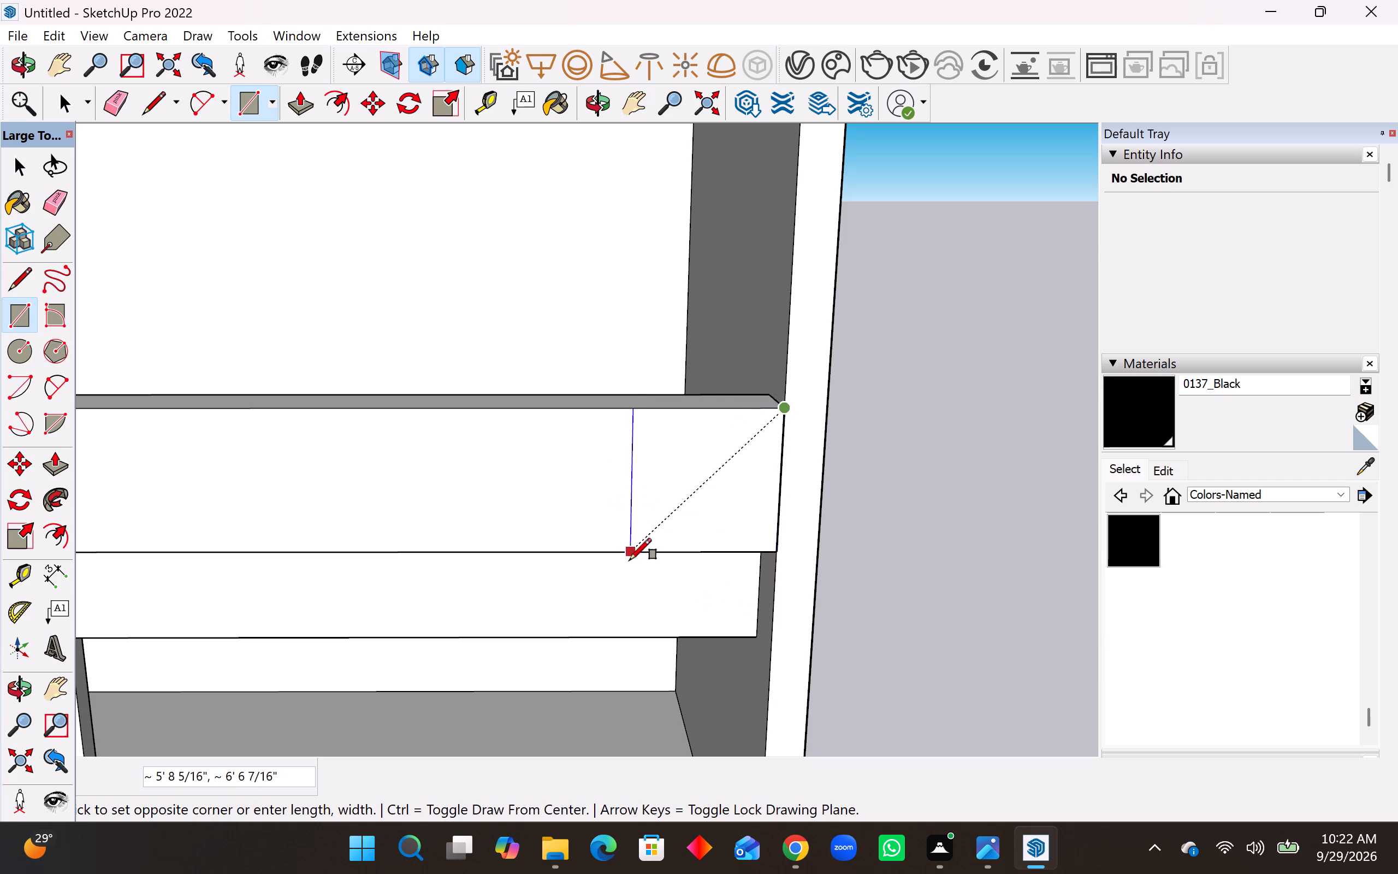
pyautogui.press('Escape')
# Examine the projecting top-floor parapet's end at the side frame and the lower balcony's parapet and door wall.
pyautogui.moveTo(821, 515); pyautogui.dragTo(786, 375, button='middle')
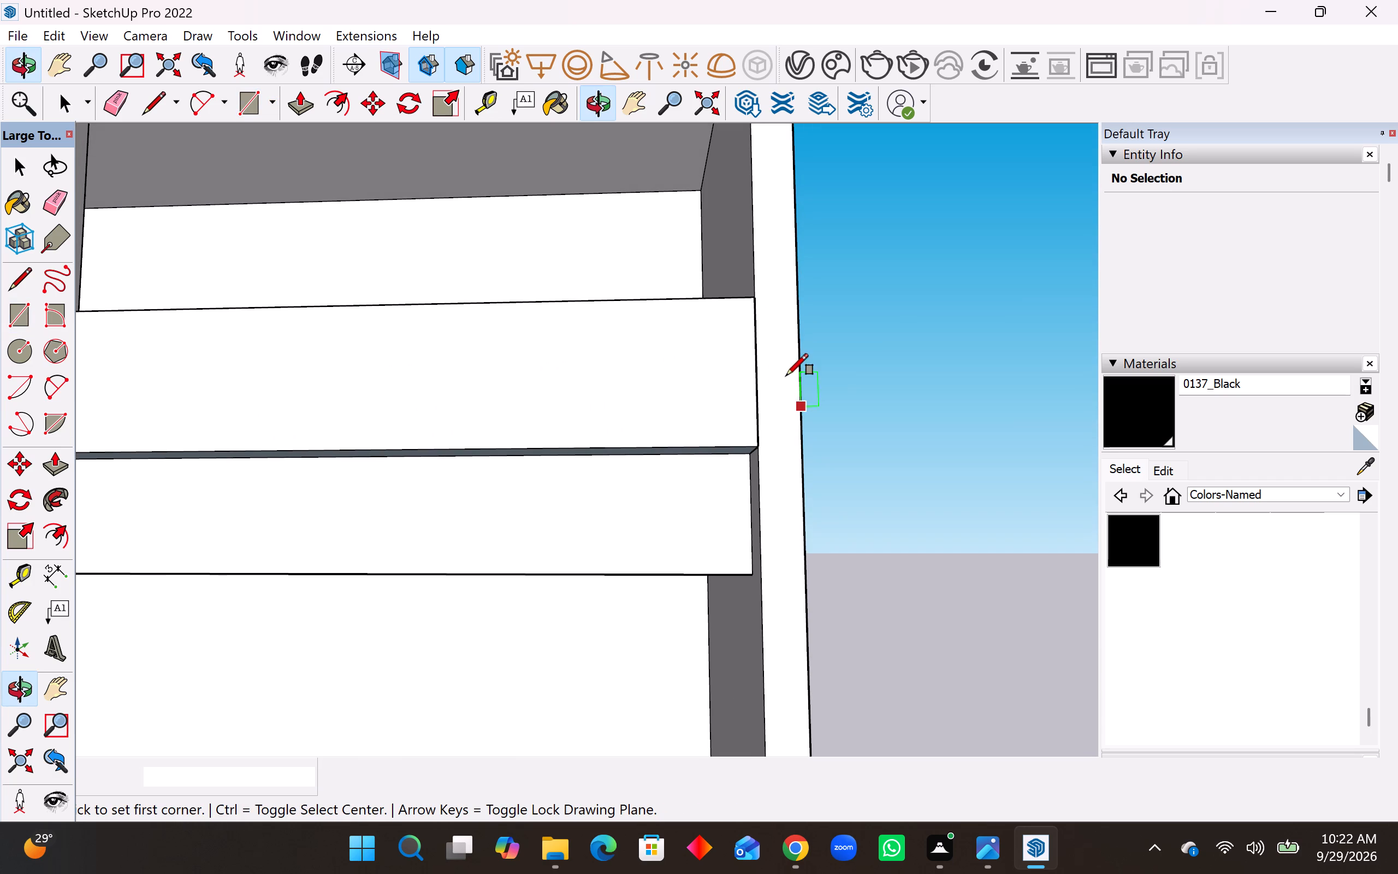
pyautogui.scroll(-10, 787, 252)
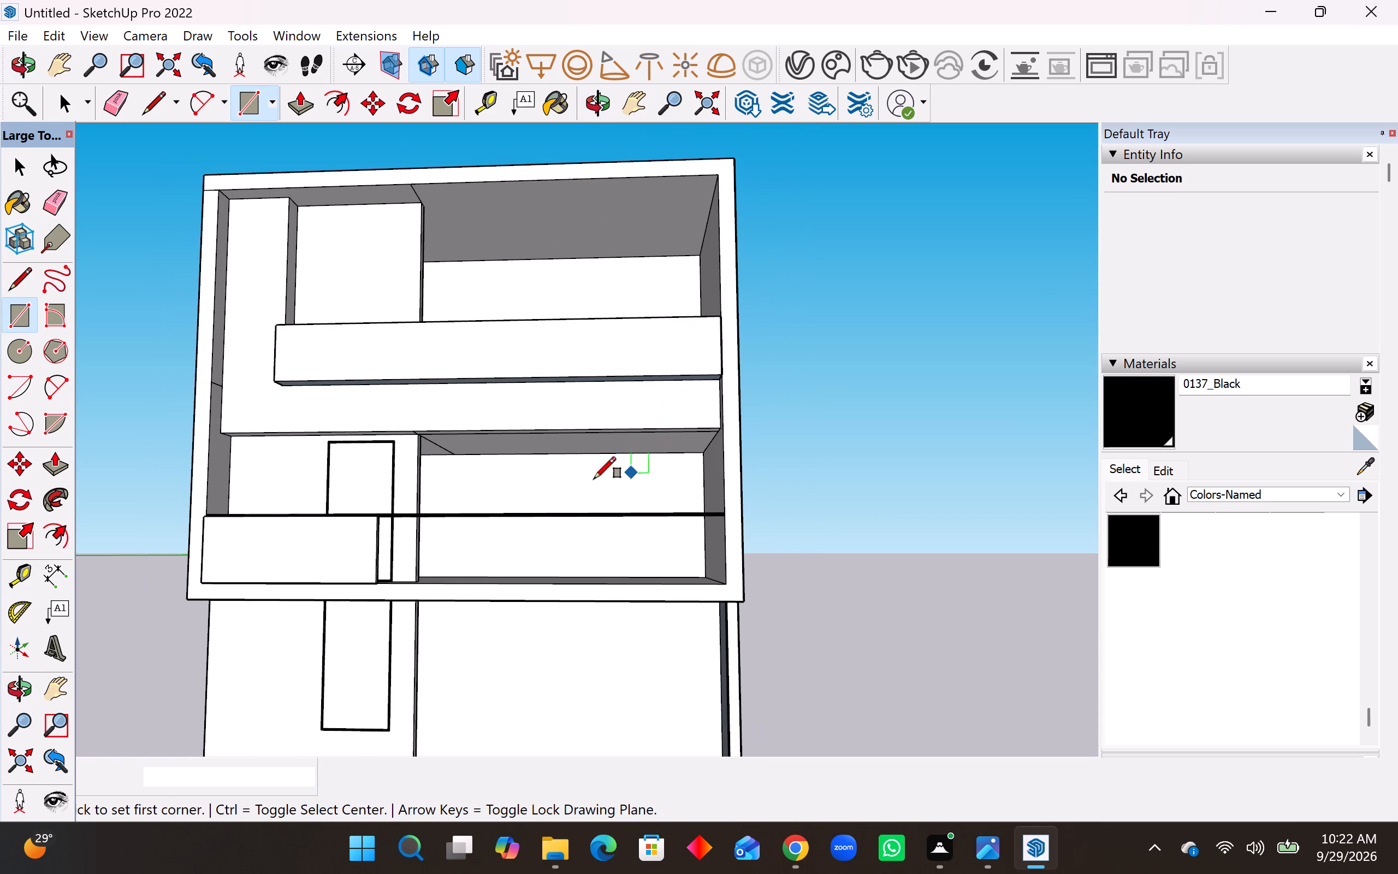
pyautogui.moveTo(420, 578); pyautogui.dragTo(305, 609, button='middle')
pyautogui.scroll(9, 396, 558)
pyautogui.moveTo(378, 594); pyautogui.dragTo(378, 593, button='middle')
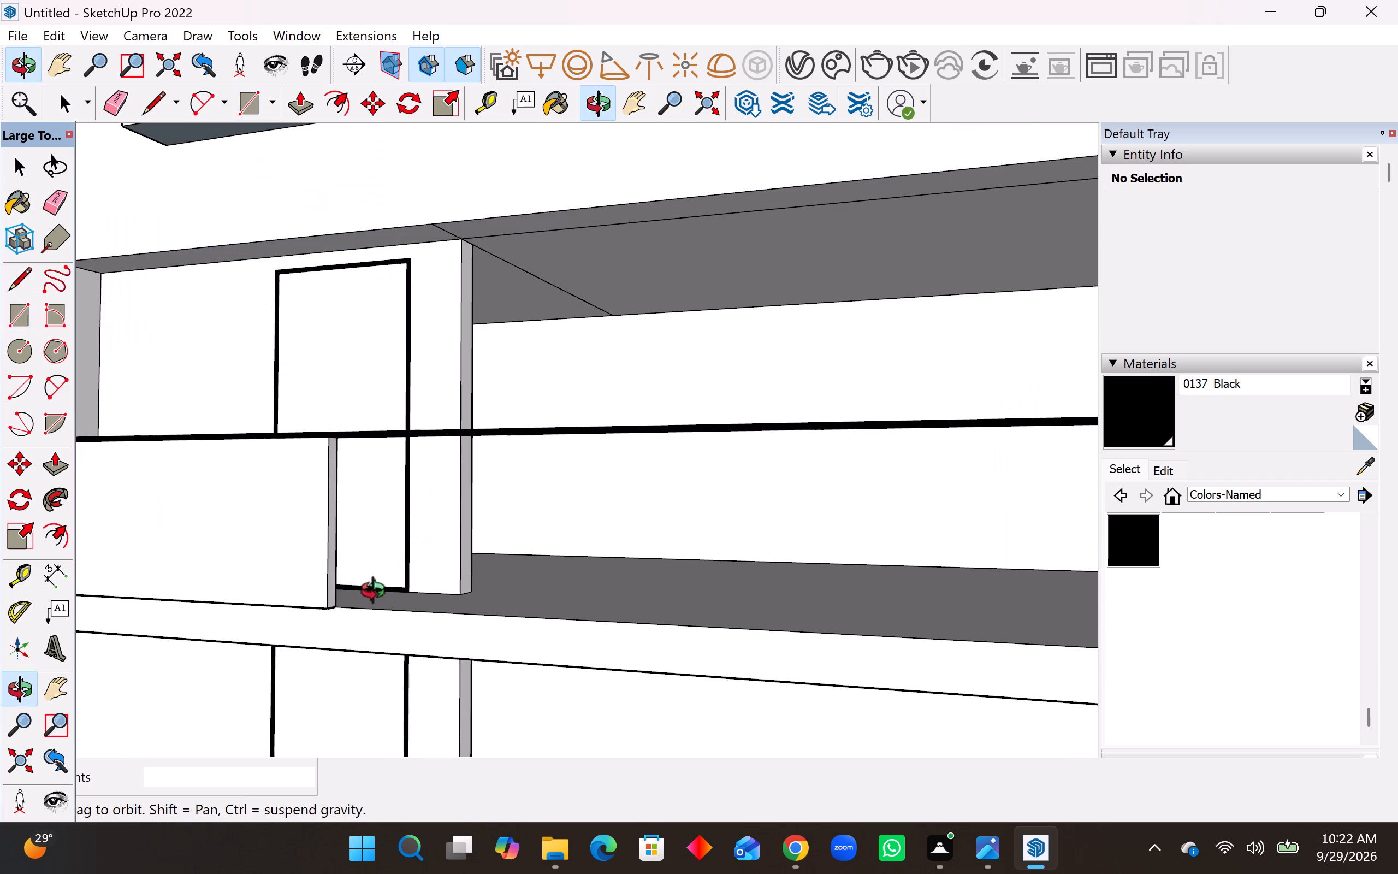
pyautogui.moveTo(378, 593); pyautogui.dragTo(216, 549, button='middle')
pyautogui.moveTo(253, 475); pyautogui.dragTo(562, 292, button='middle')
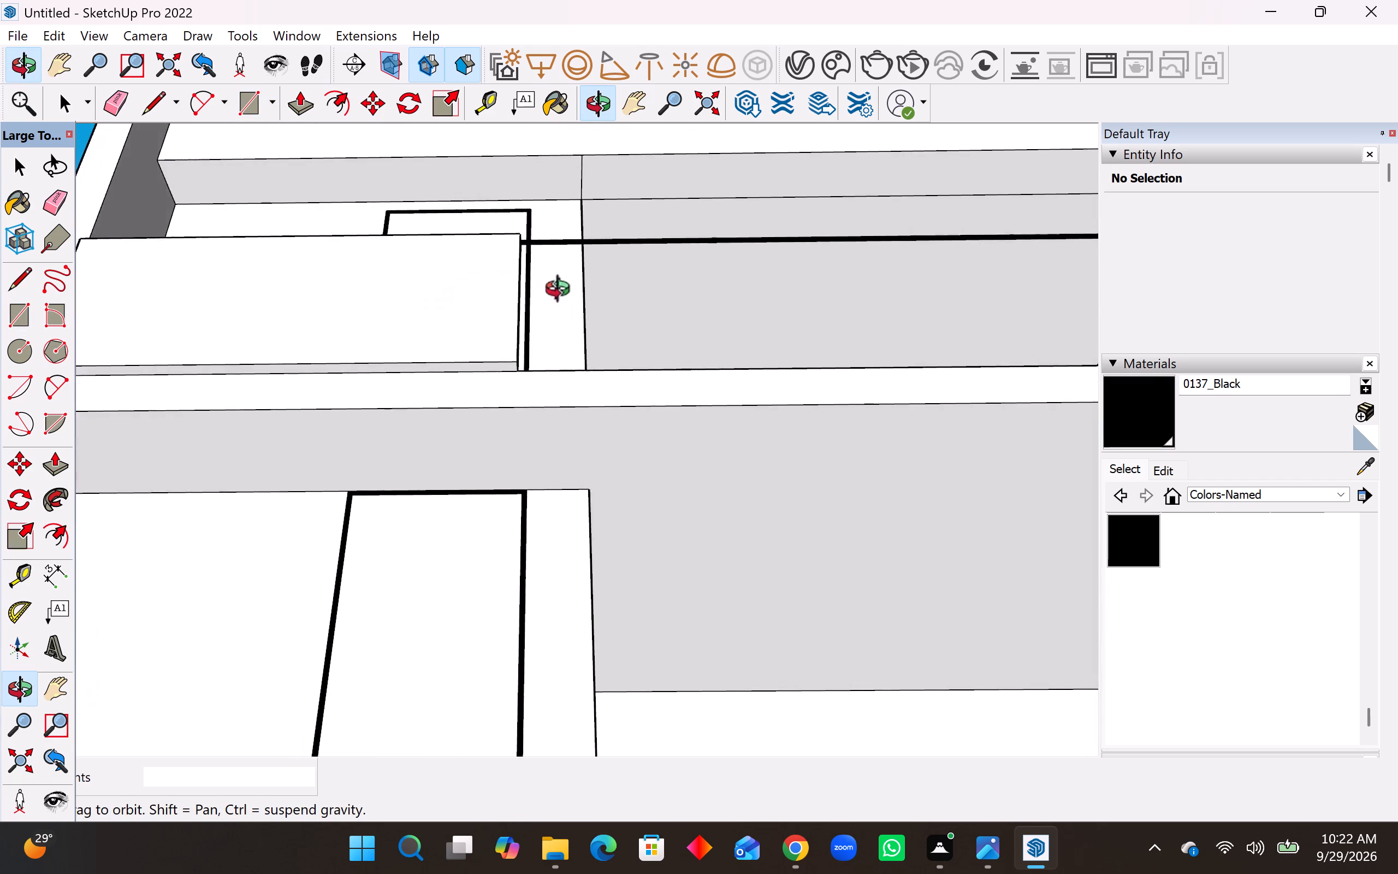
pyautogui.moveTo(562, 292); pyautogui.dragTo(562, 569, button='middle')
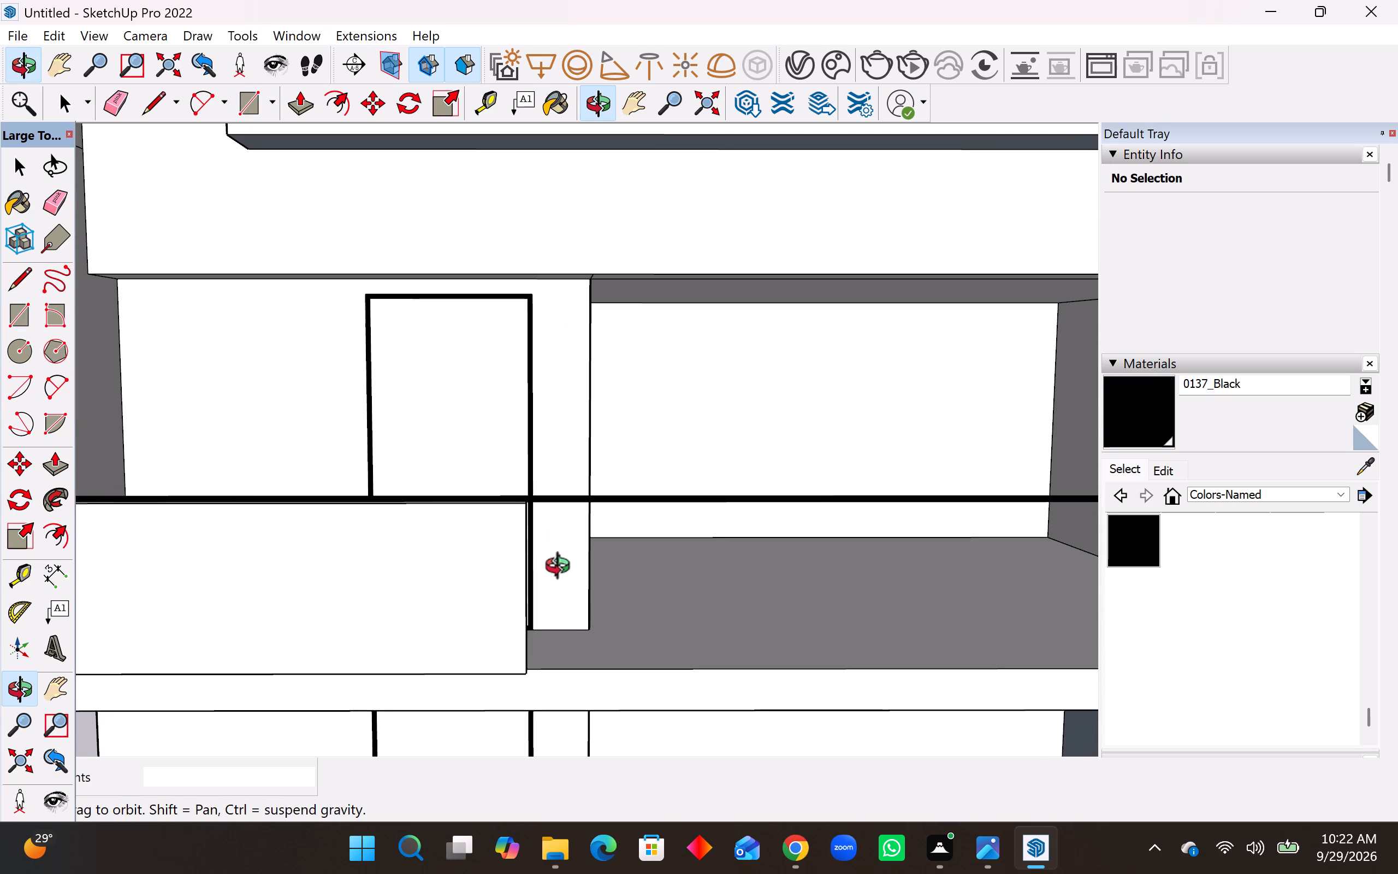
pyautogui.moveTo(562, 569); pyautogui.dragTo(563, 569, button='middle')
pyautogui.scroll(-9, 532, 521)
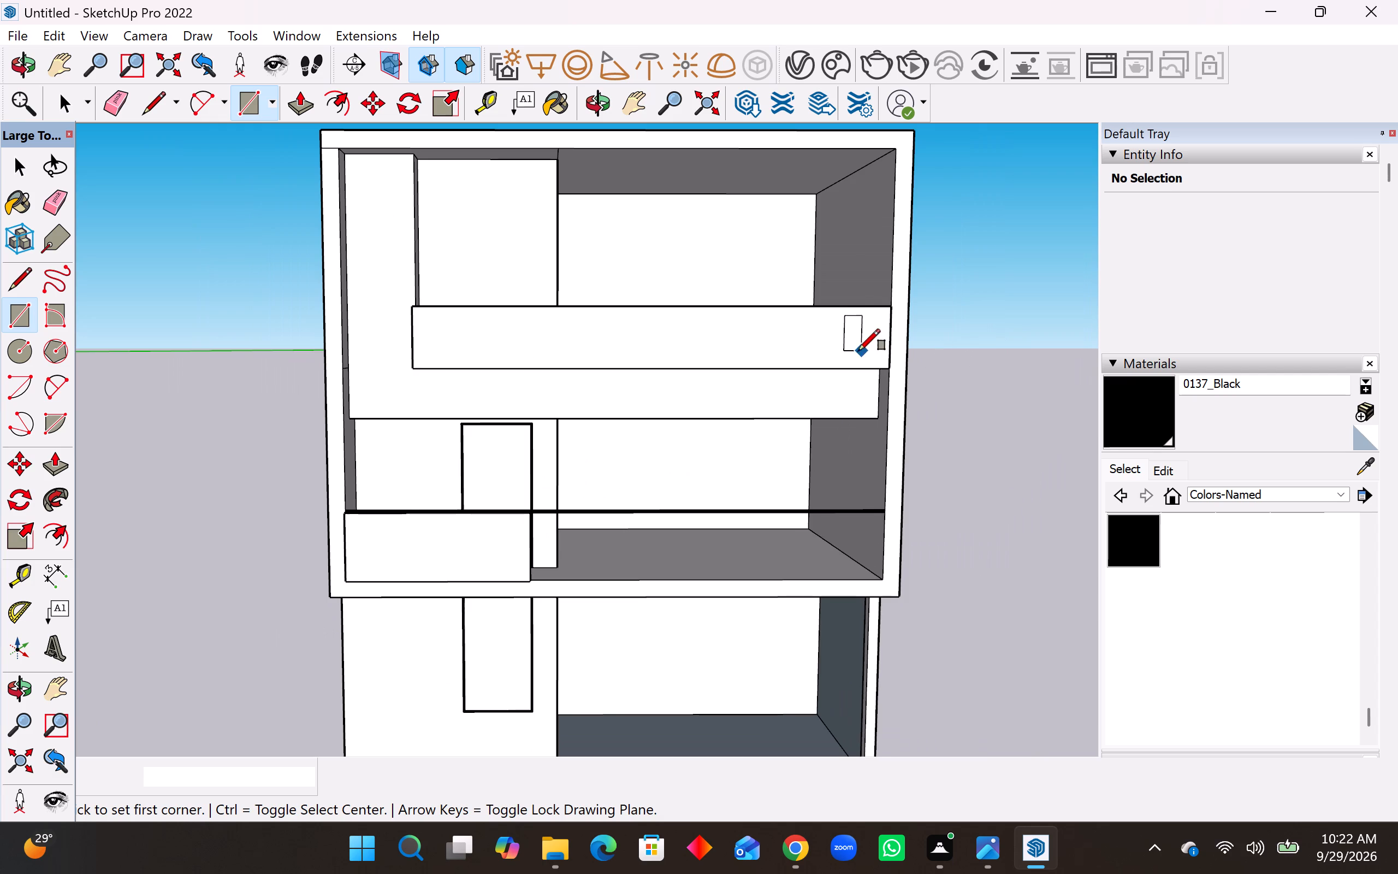
pyautogui.scroll(4, 864, 340)
pyautogui.moveTo(866, 340); pyautogui.dragTo(892, 449, button='middle')
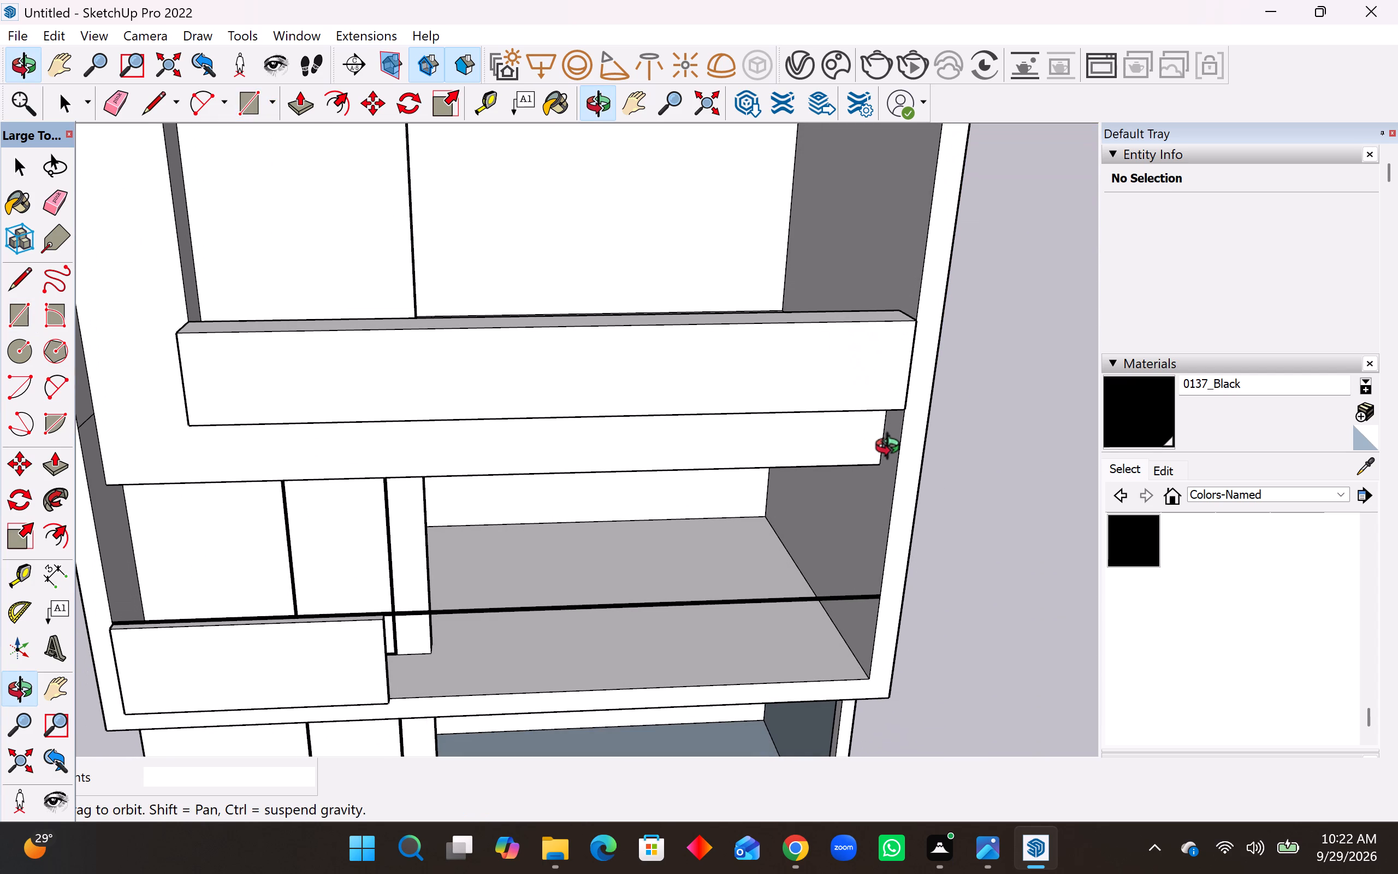
pyautogui.moveTo(892, 449); pyautogui.dragTo(856, 448, button='middle')
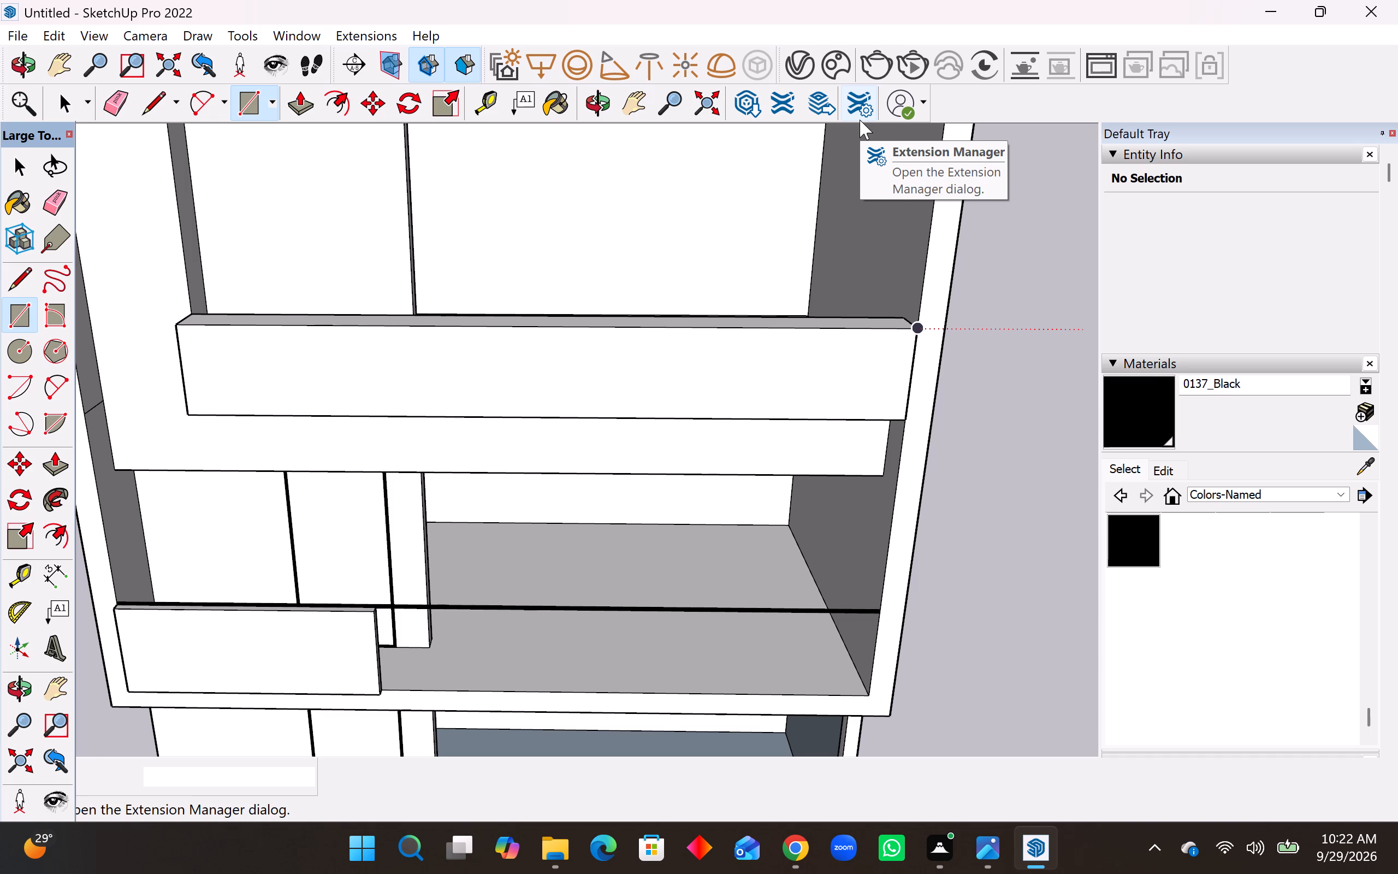
# Draw a line about 1' 1" down the frame edge from the top-floor parapet's lower outer corner, continuing about 5' 1 1/4" horizontally inward.
pyautogui.scroll(3, 899, 310)
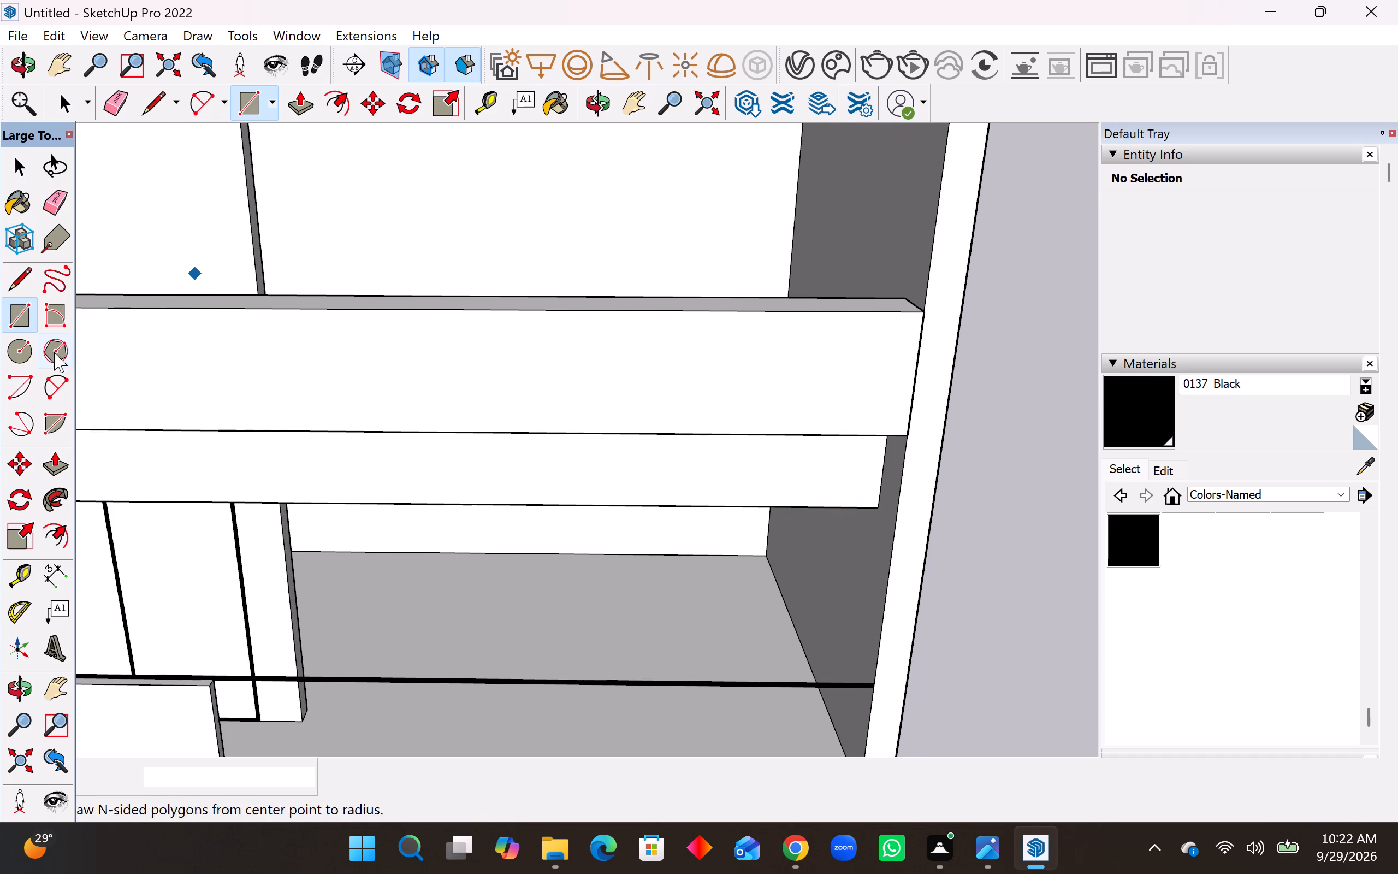
pyautogui.click(20, 282)
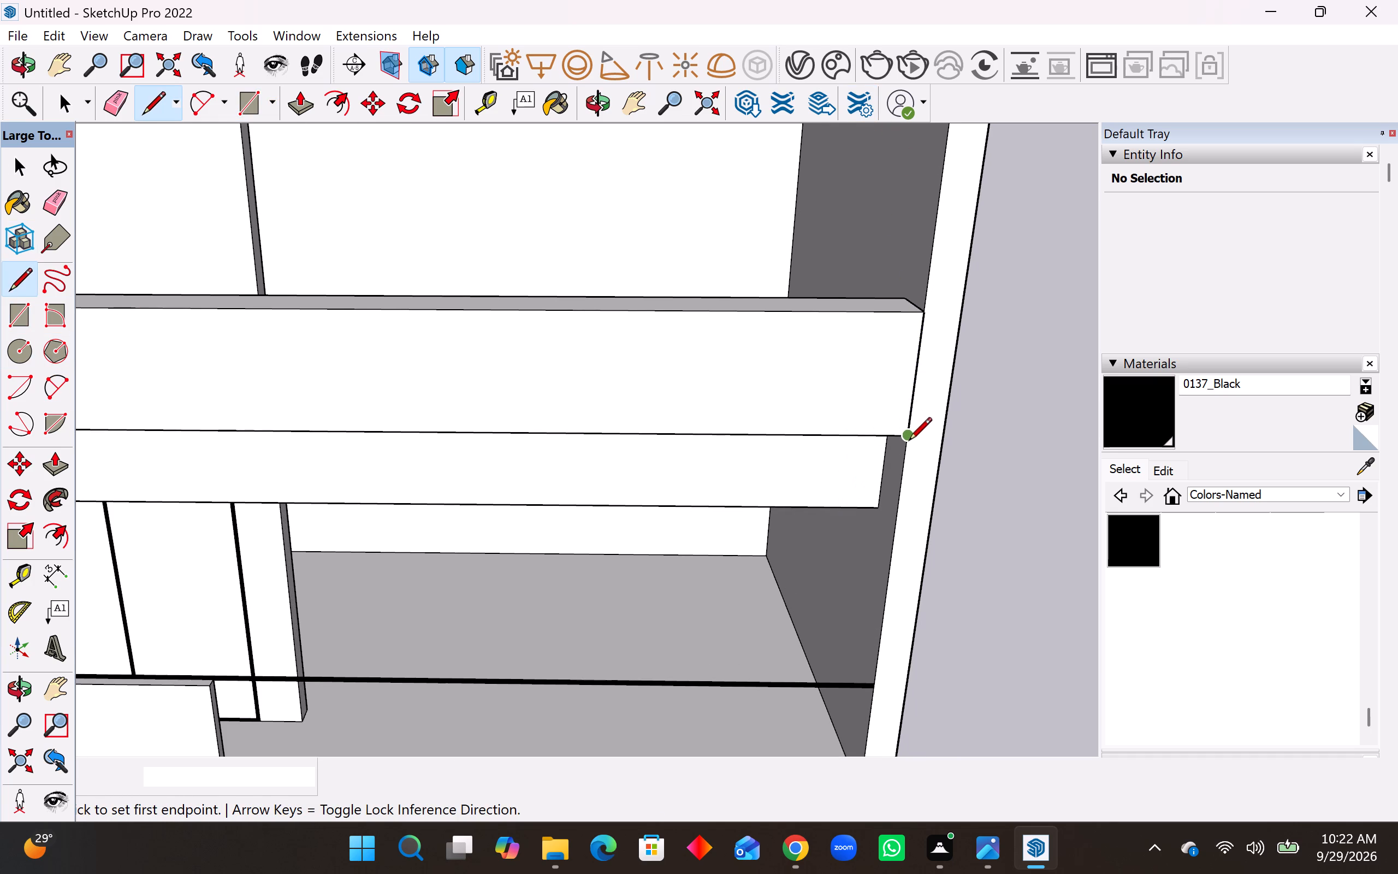
pyautogui.click(909, 442)
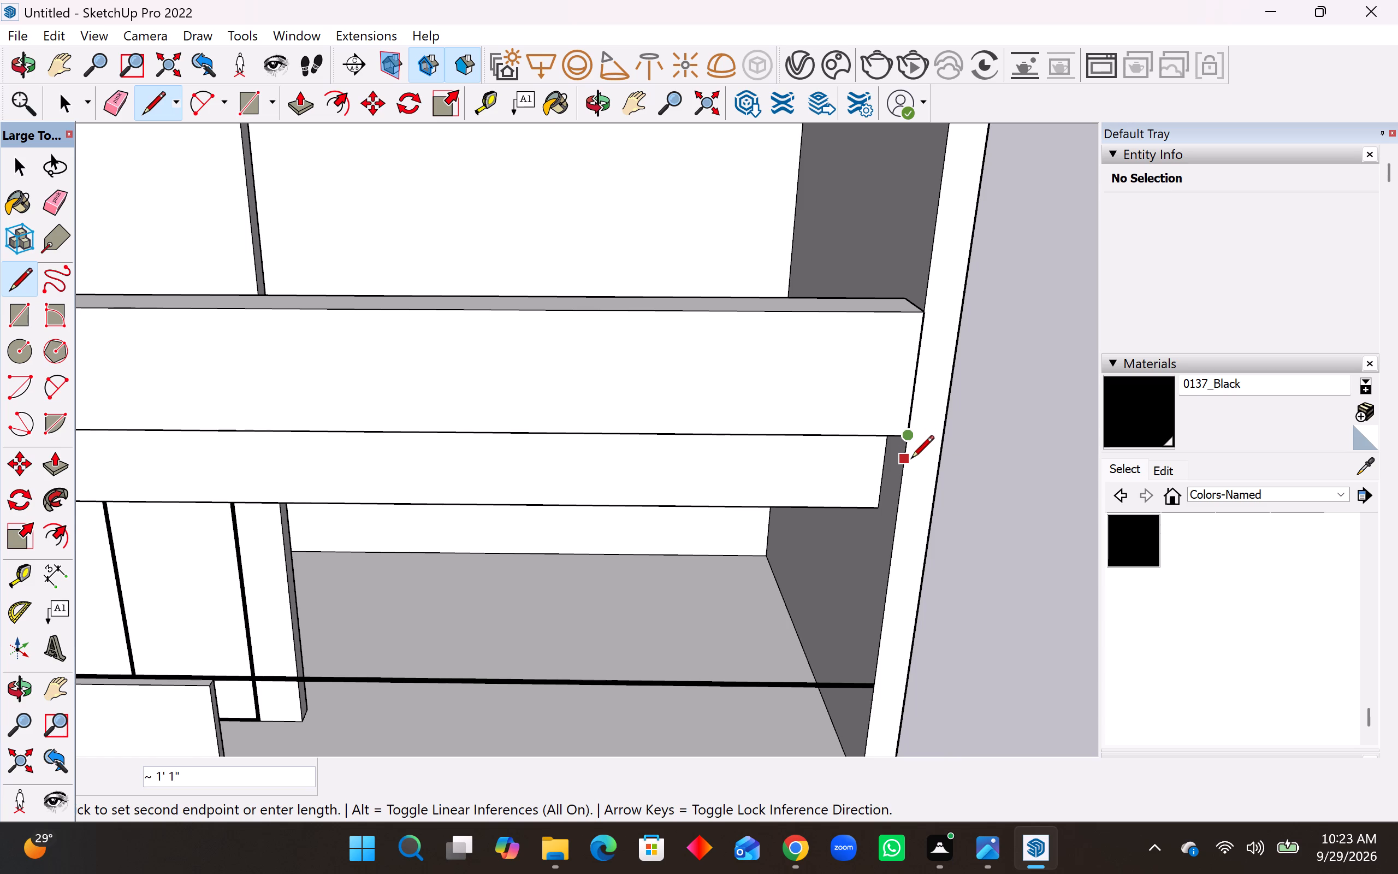
pyautogui.click(911, 460)
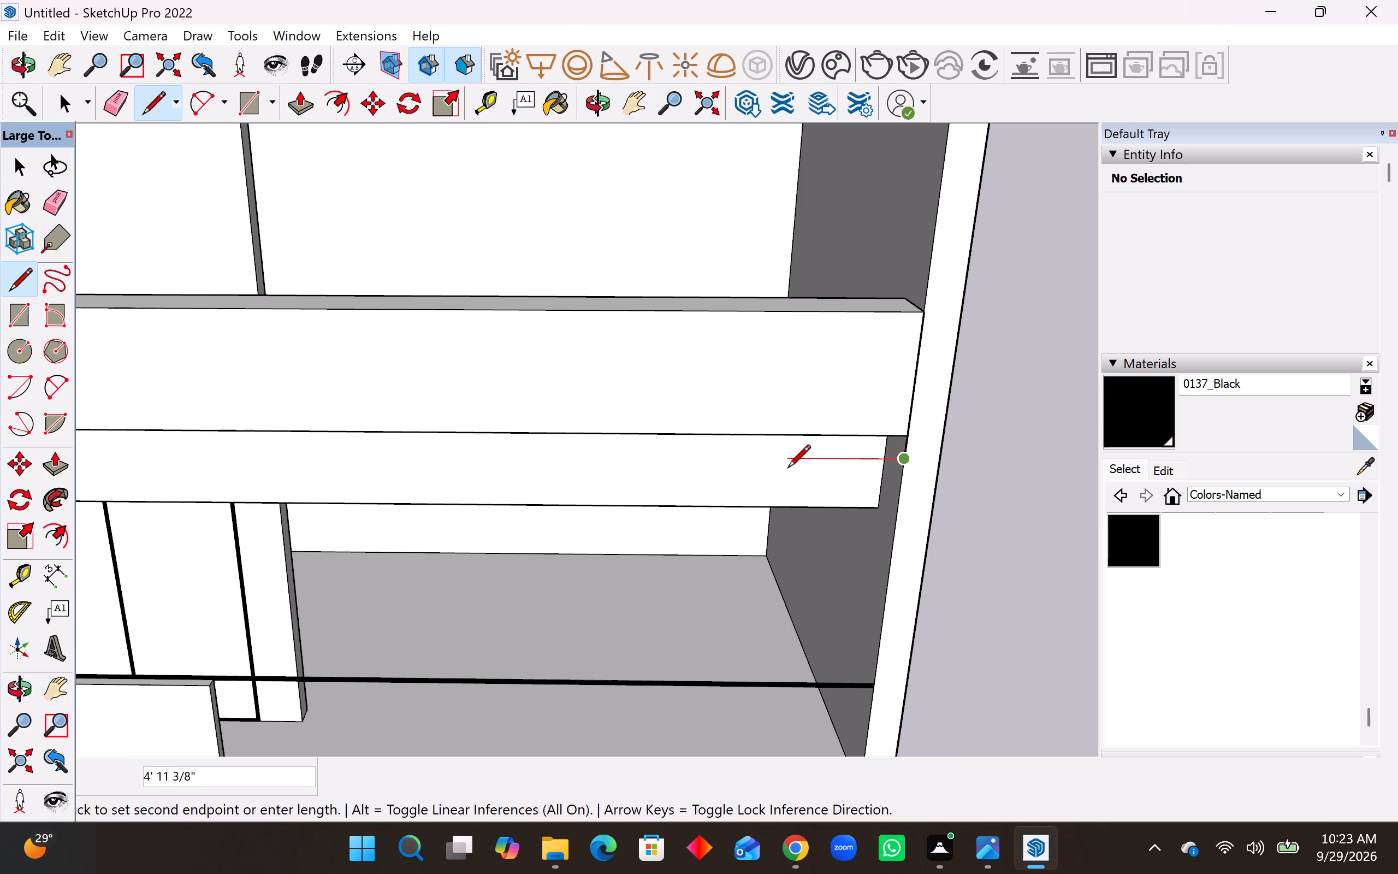
pyautogui.click(784, 470)
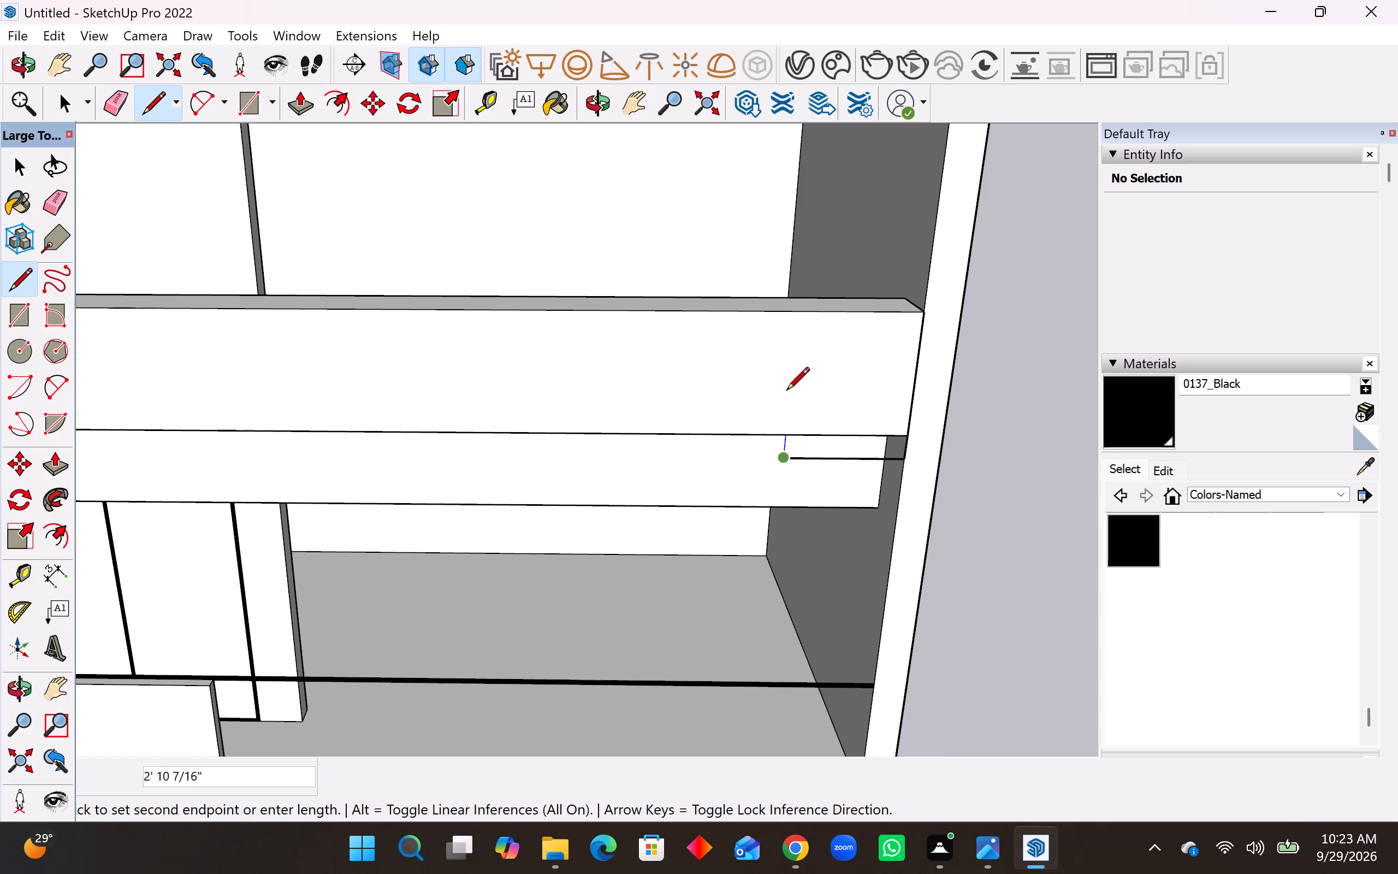
# Continue the outline with a vertical line about 6' 4 9/16" up to the parapet's top edge and about 5' 1 1/4" to its outer corner.
pyautogui.moveTo(792, 330); pyautogui.dragTo(731, 150, button='middle')
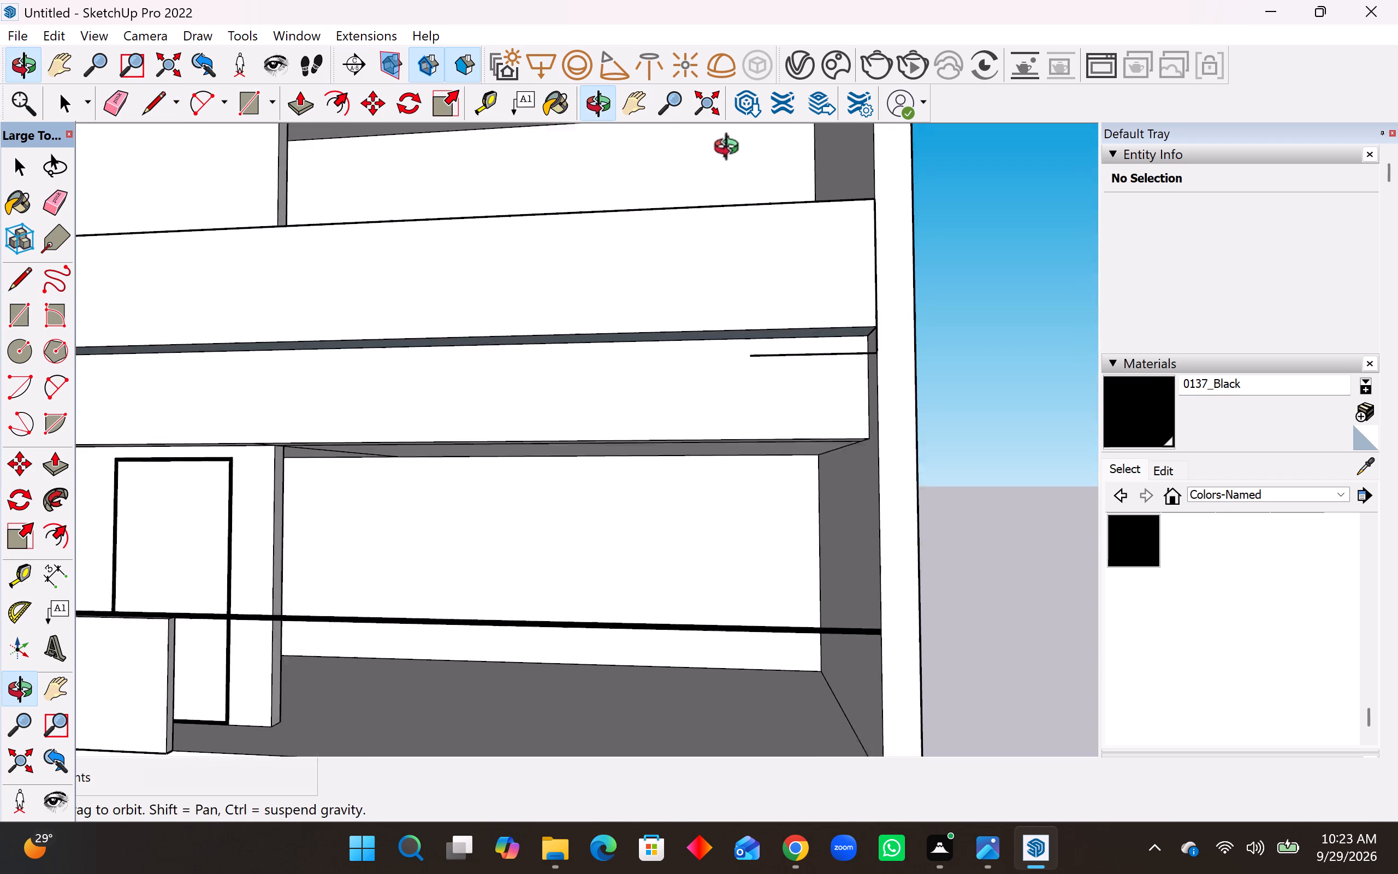
pyautogui.moveTo(731, 150); pyautogui.dragTo(731, 149, button='middle')
pyautogui.scroll(2, 747, 194)
pyautogui.click(745, 202)
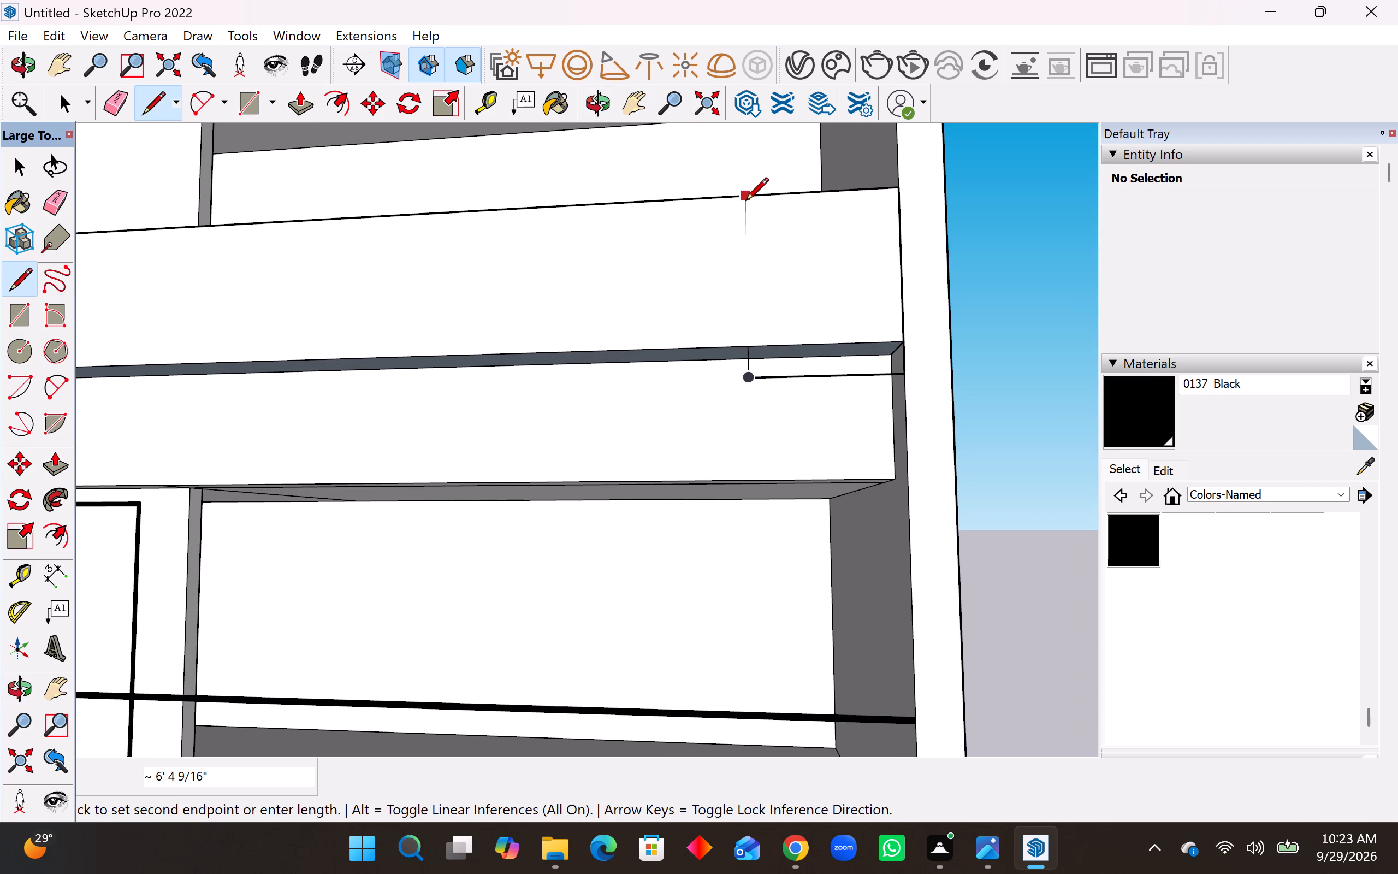
pyautogui.moveTo(781, 326); pyautogui.dragTo(989, 400, button='middle')
pyautogui.moveTo(844, 370); pyautogui.dragTo(874, 374, button='middle')
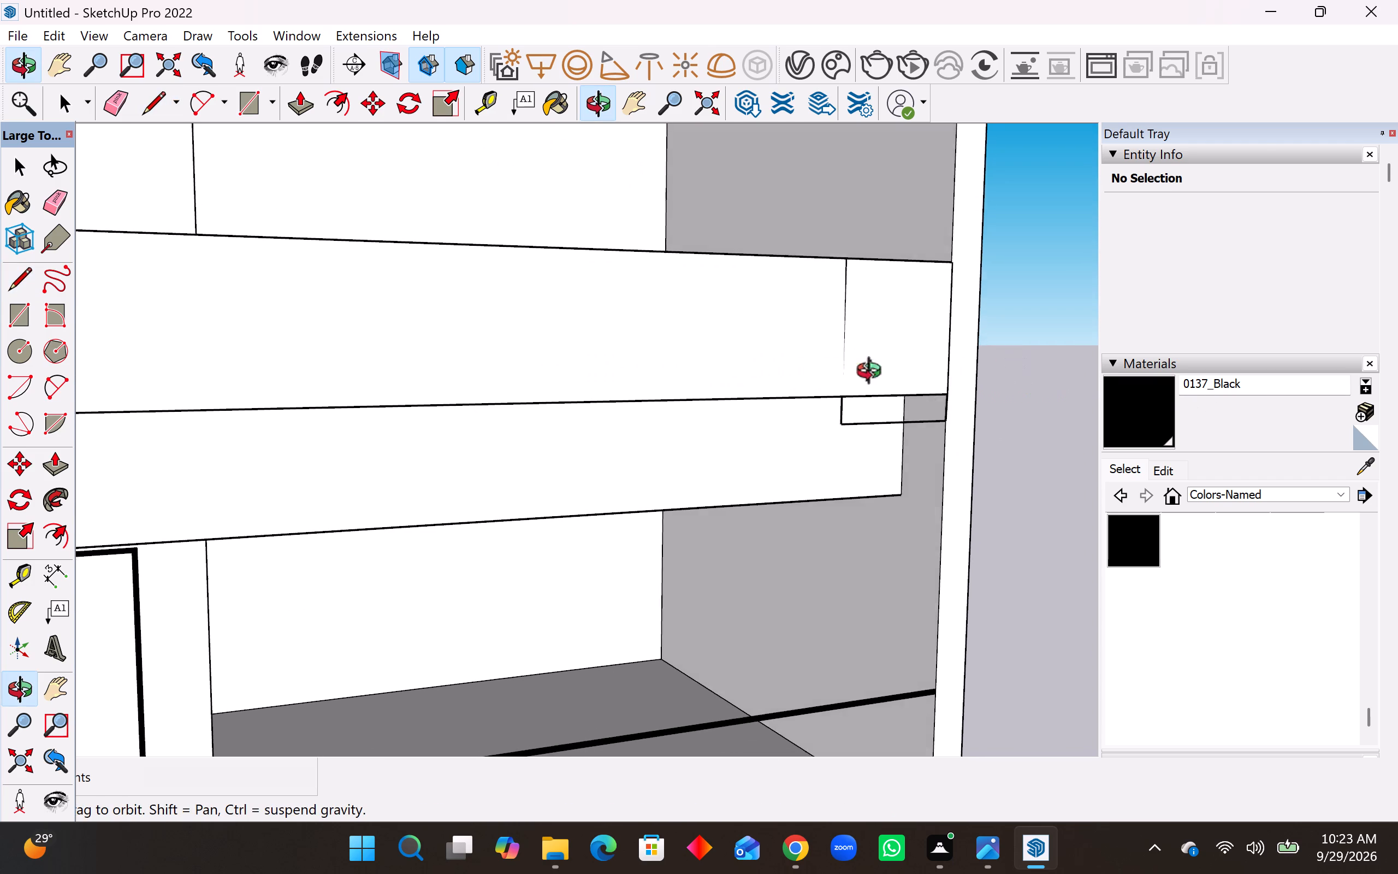
pyautogui.moveTo(874, 374); pyautogui.dragTo(1193, 338, button='middle')
pyautogui.moveTo(1193, 337); pyautogui.dragTo(1188, 337, button='middle')
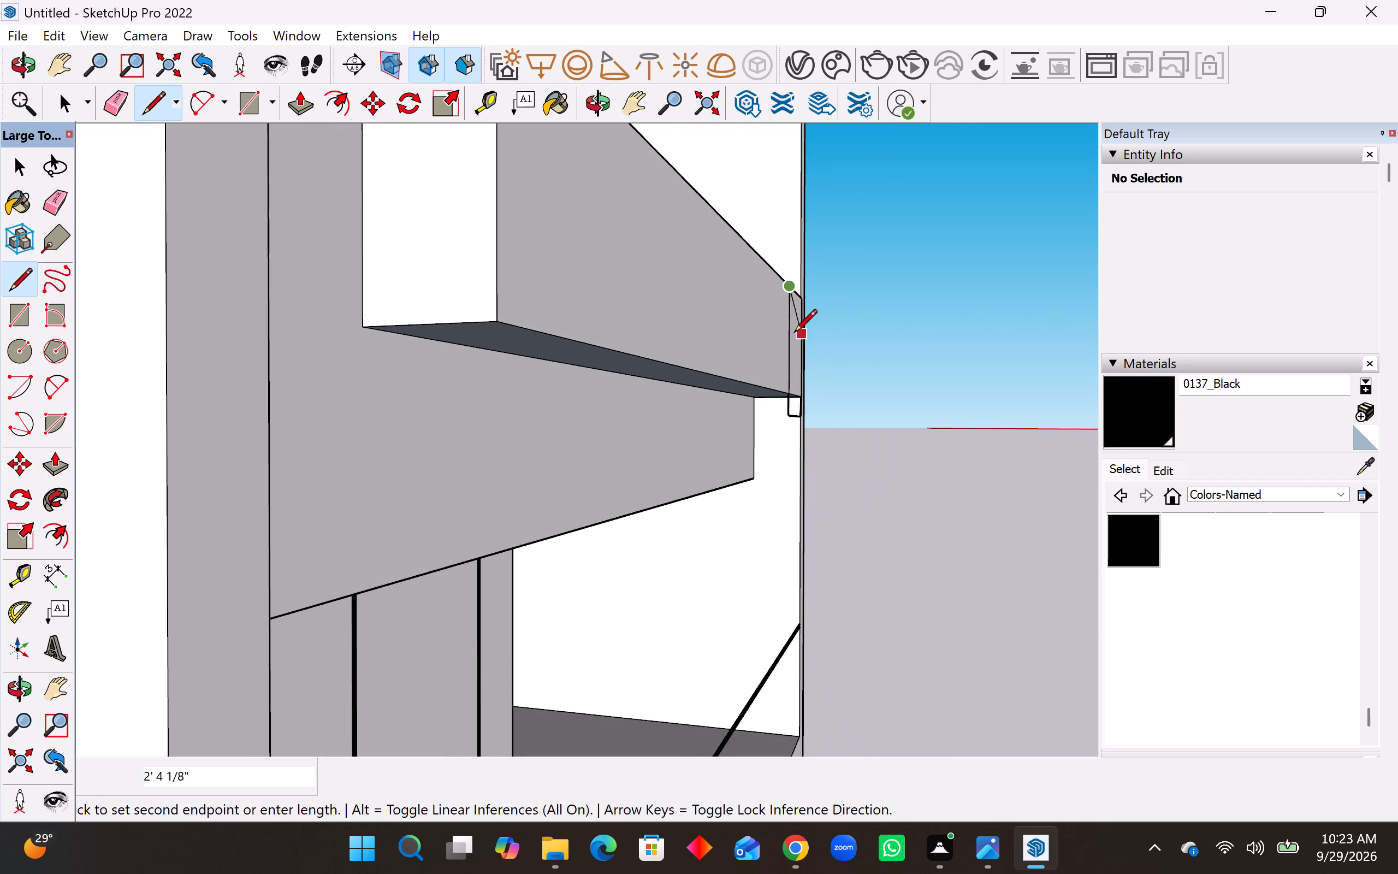
pyautogui.moveTo(839, 303); pyautogui.dragTo(436, 308, button='middle')
pyautogui.scroll(-6, 404, 350)
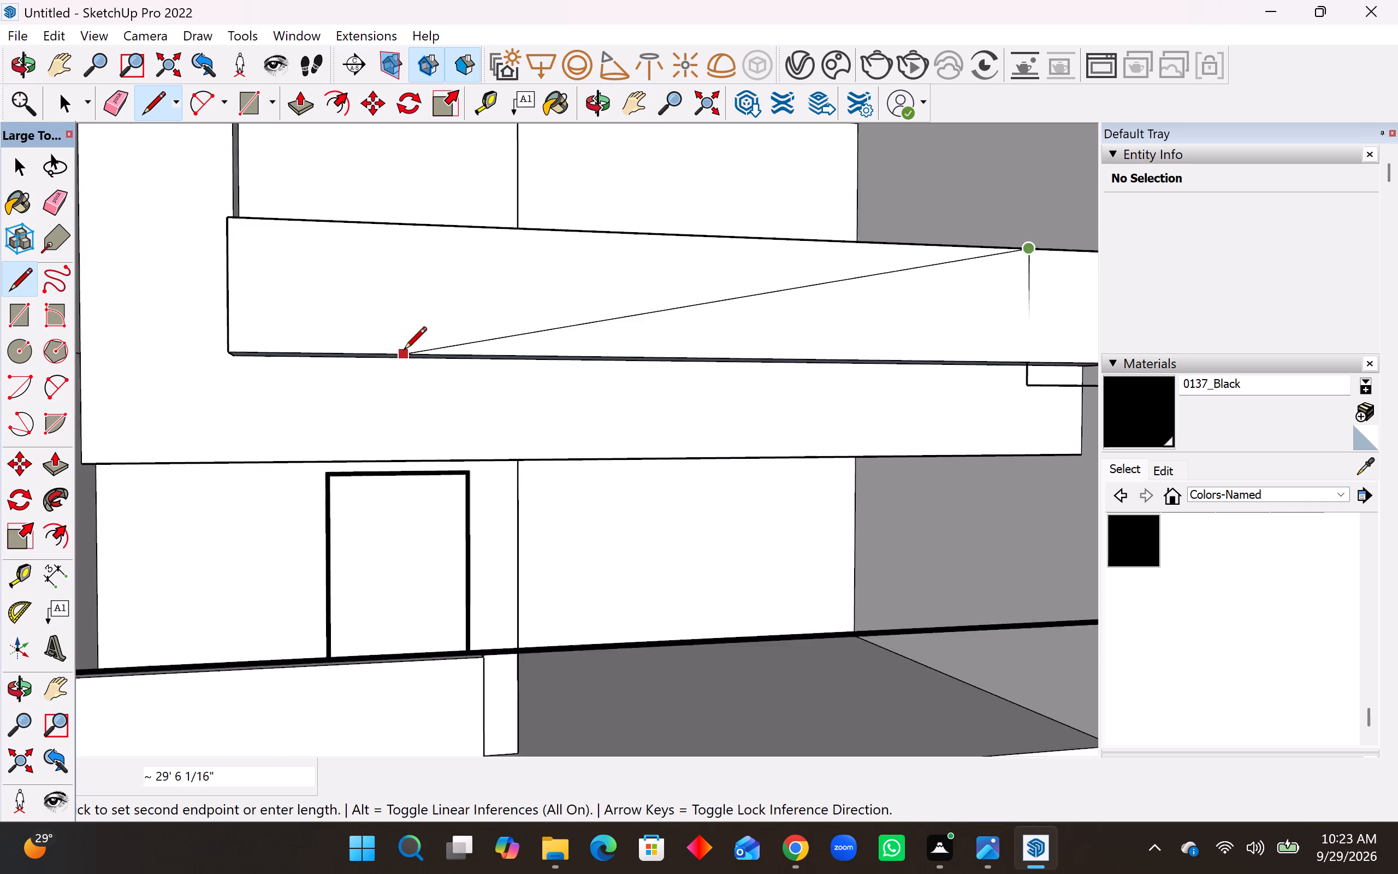
pyautogui.scroll(-6, 404, 351)
pyautogui.scroll(9, 782, 291)
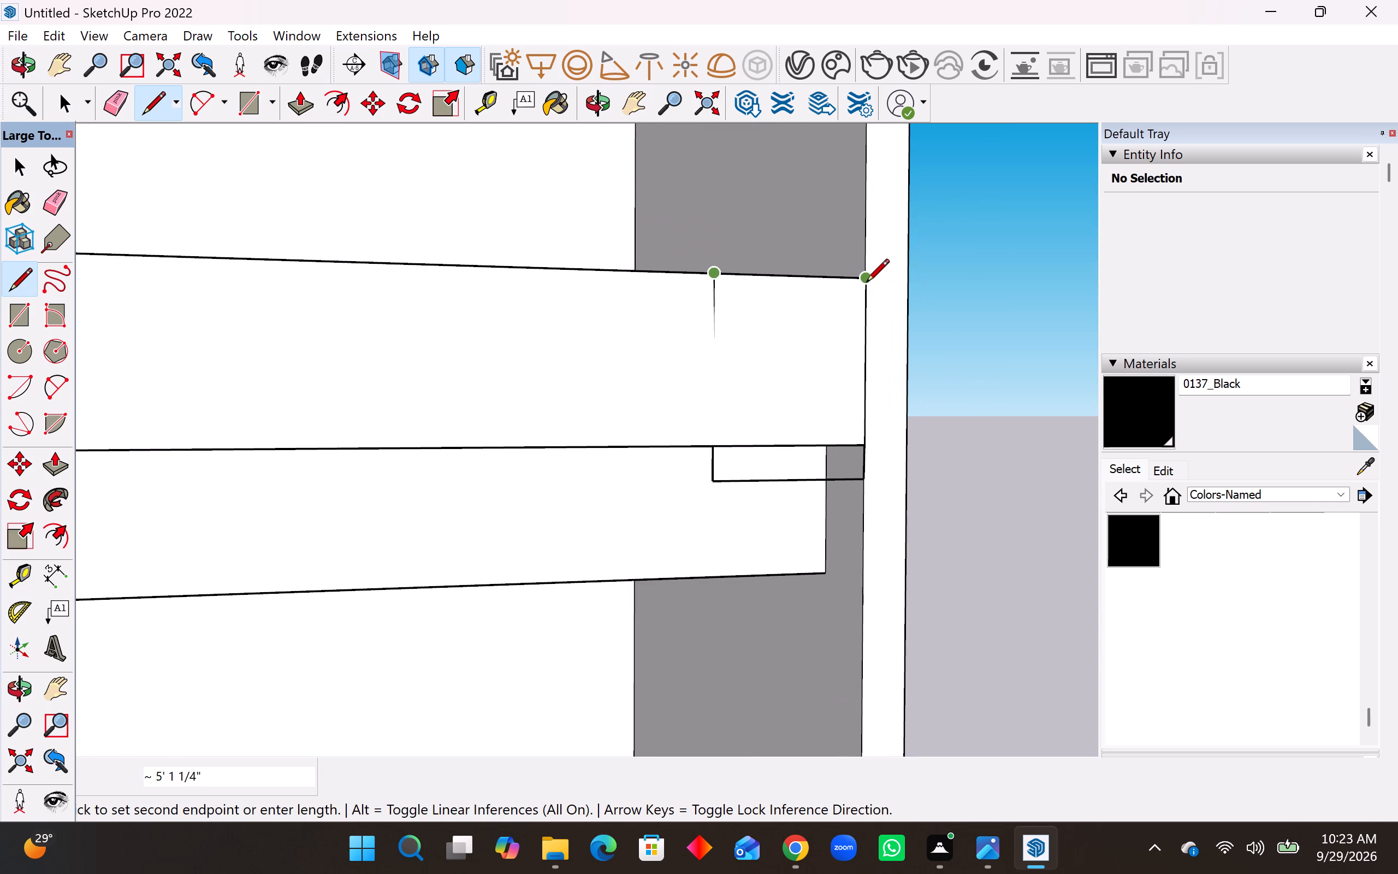
pyautogui.click(866, 284)
pyautogui.press('space')
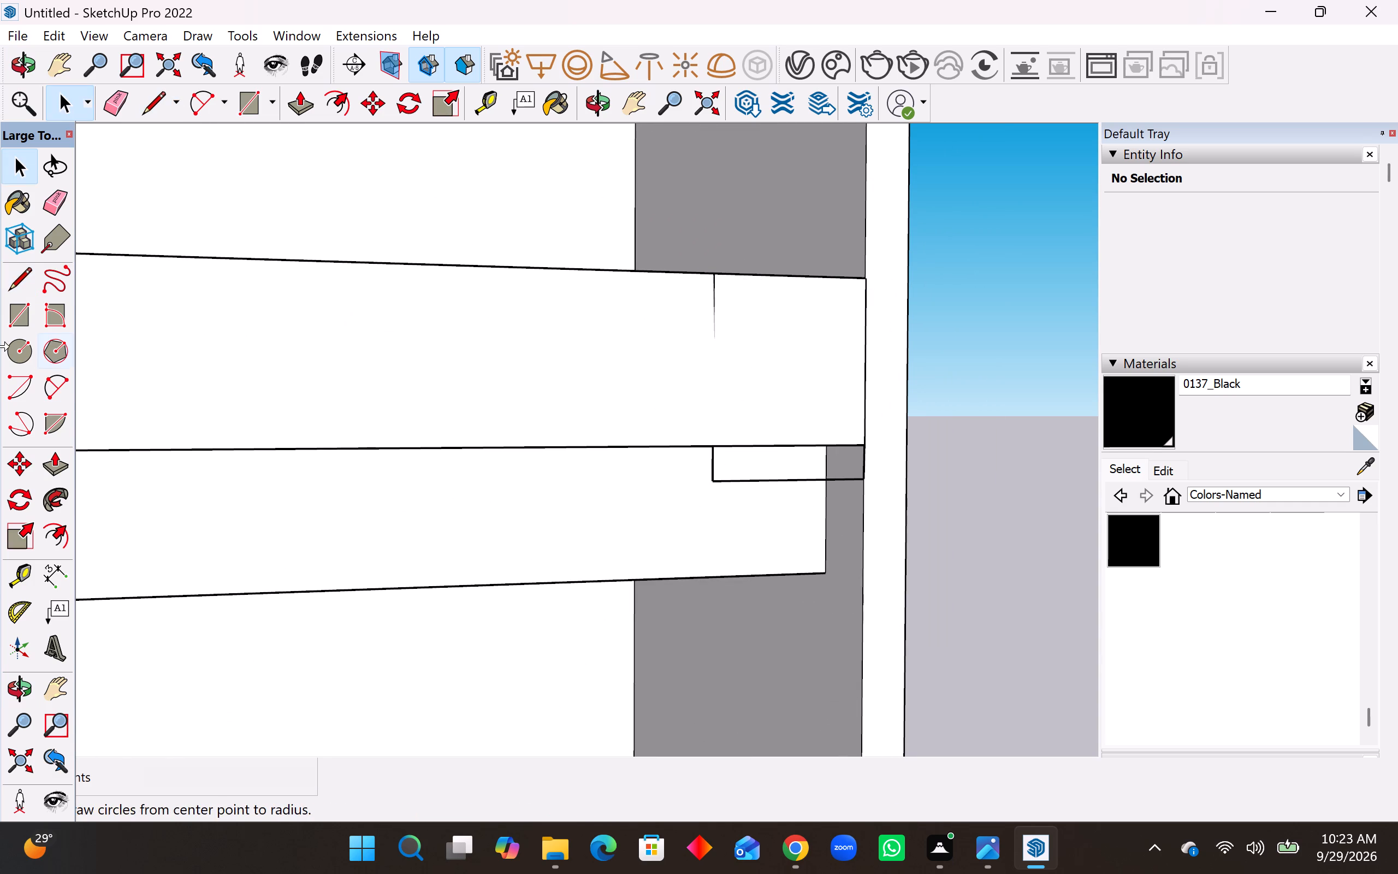
# Push the top-floor parapet's front face back about 2' 5 11/16", flush with the L-shaped band.
pyautogui.click(52, 466)
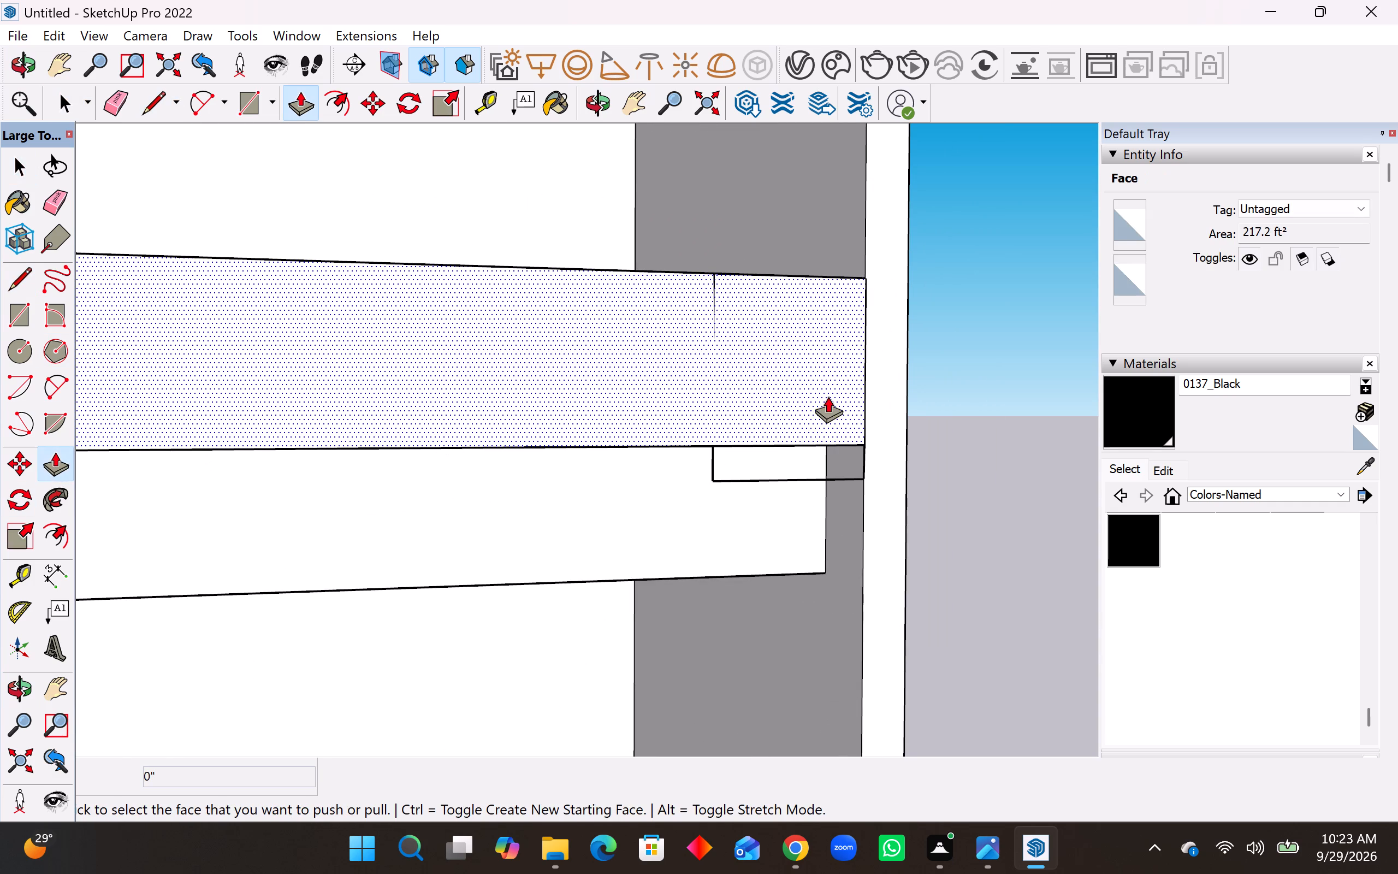
pyautogui.moveTo(815, 421); pyautogui.dragTo(636, 445, button='middle')
pyautogui.moveTo(643, 399); pyautogui.dragTo(1027, 114, button='middle')
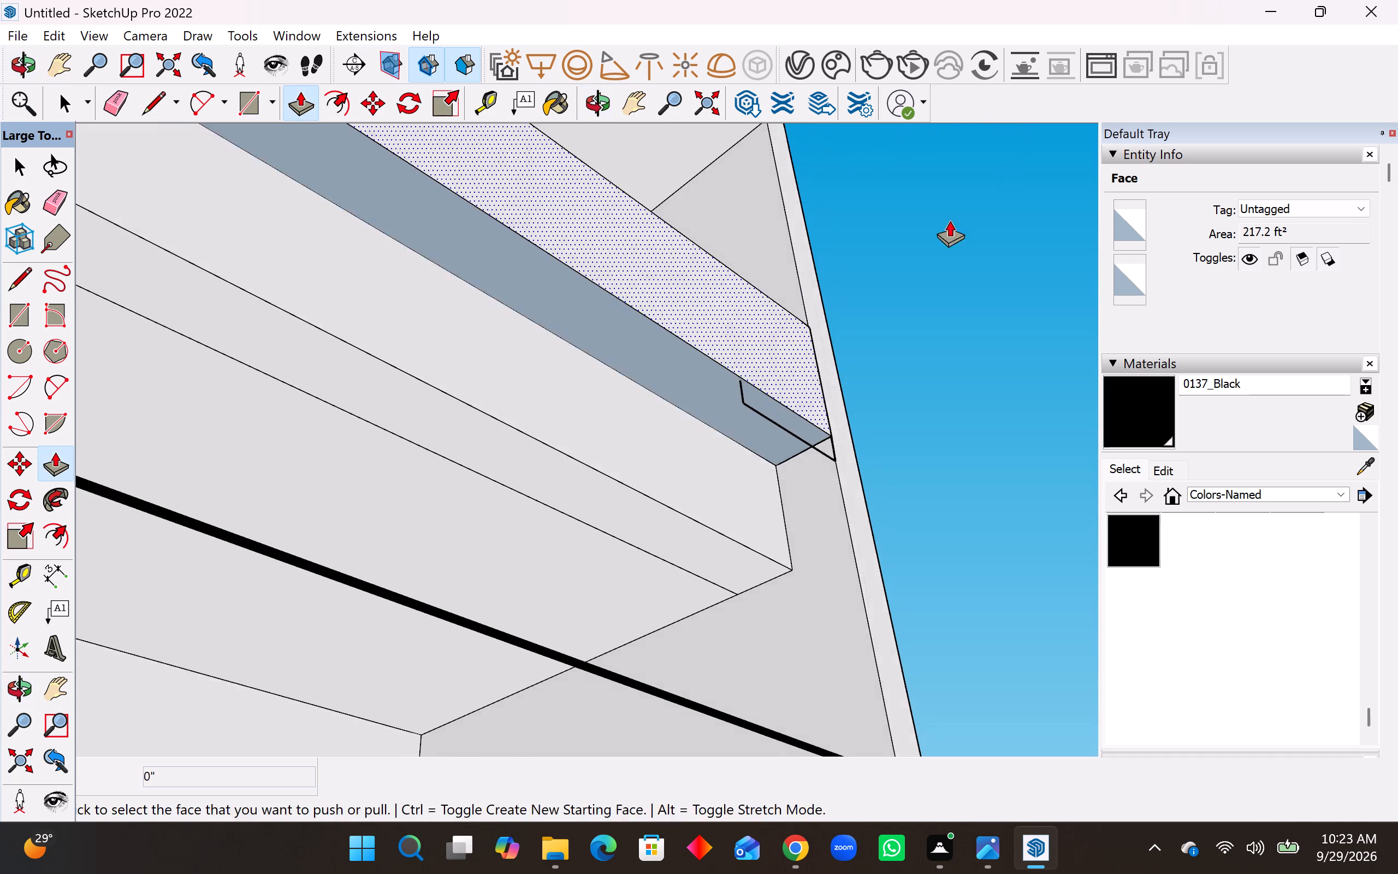
pyautogui.moveTo(673, 381); pyautogui.dragTo(815, 403, button='middle')
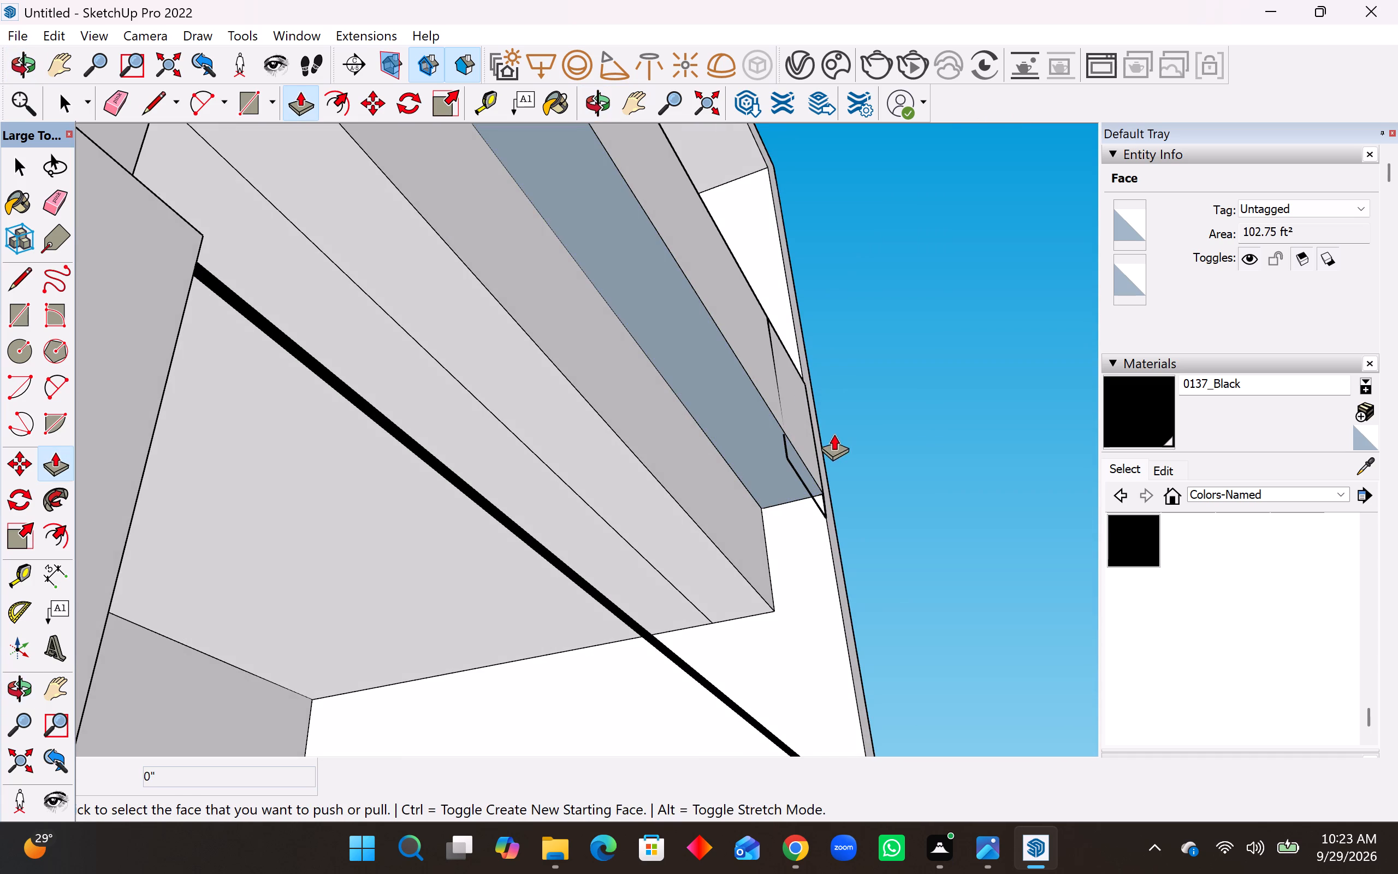
pyautogui.moveTo(762, 399); pyautogui.dragTo(751, 441, button='middle')
pyautogui.scroll(-5, 666, 418)
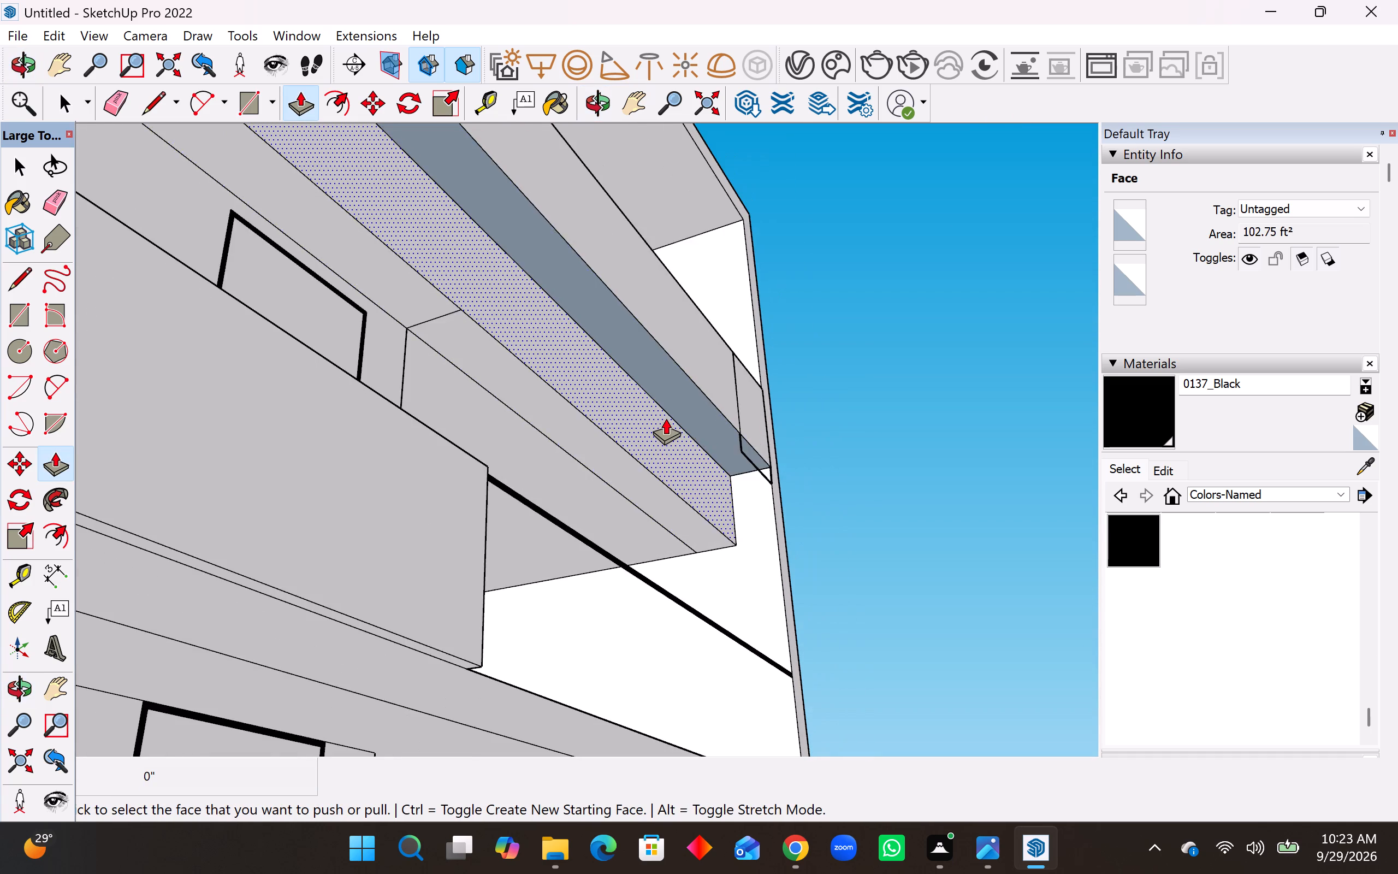
pyautogui.scroll(-6, 666, 418)
pyautogui.click(657, 347)
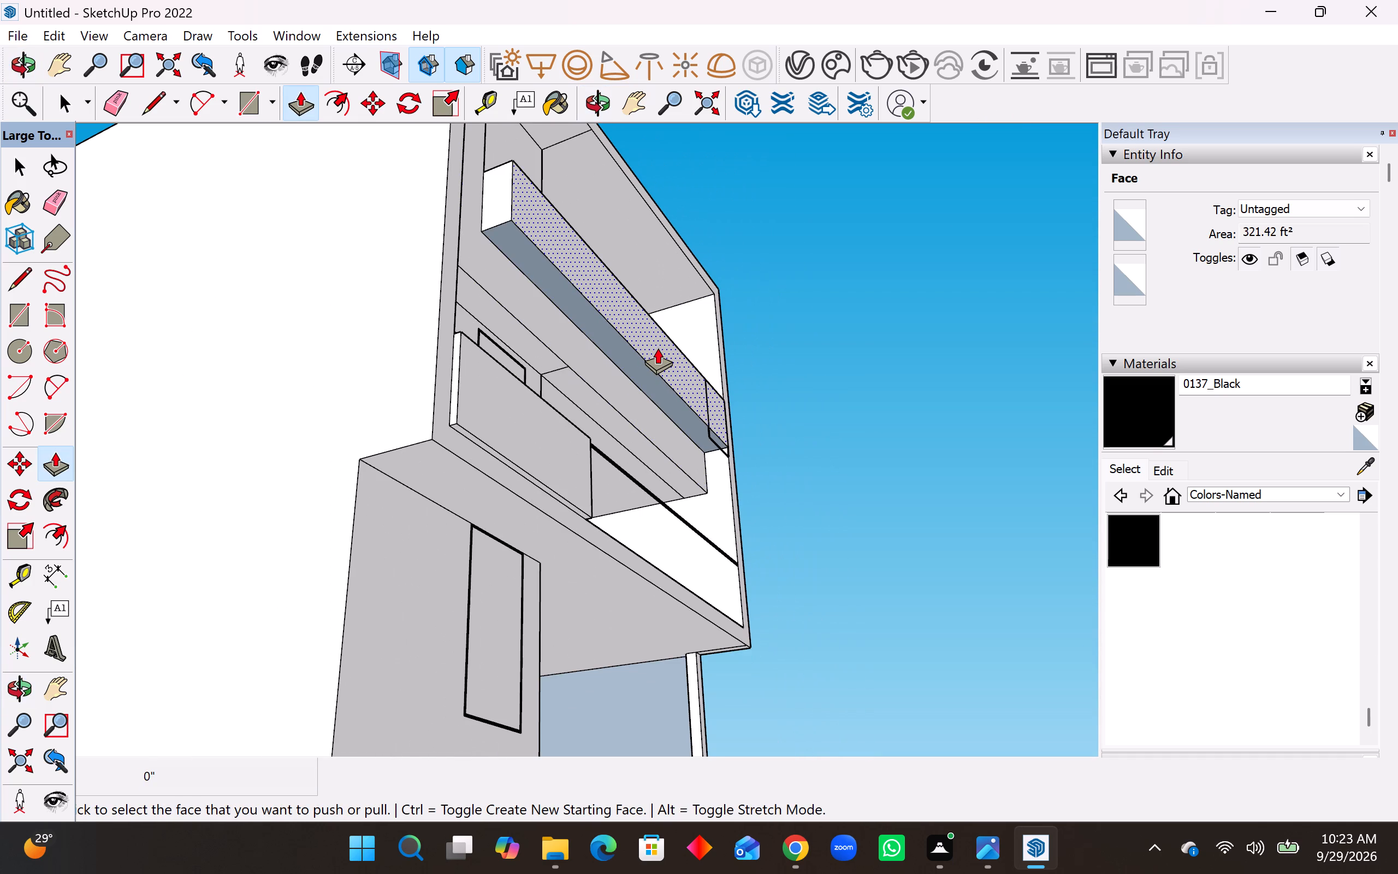
pyautogui.click(637, 498)
pyautogui.moveTo(750, 410); pyautogui.dragTo(507, 609, button='middle')
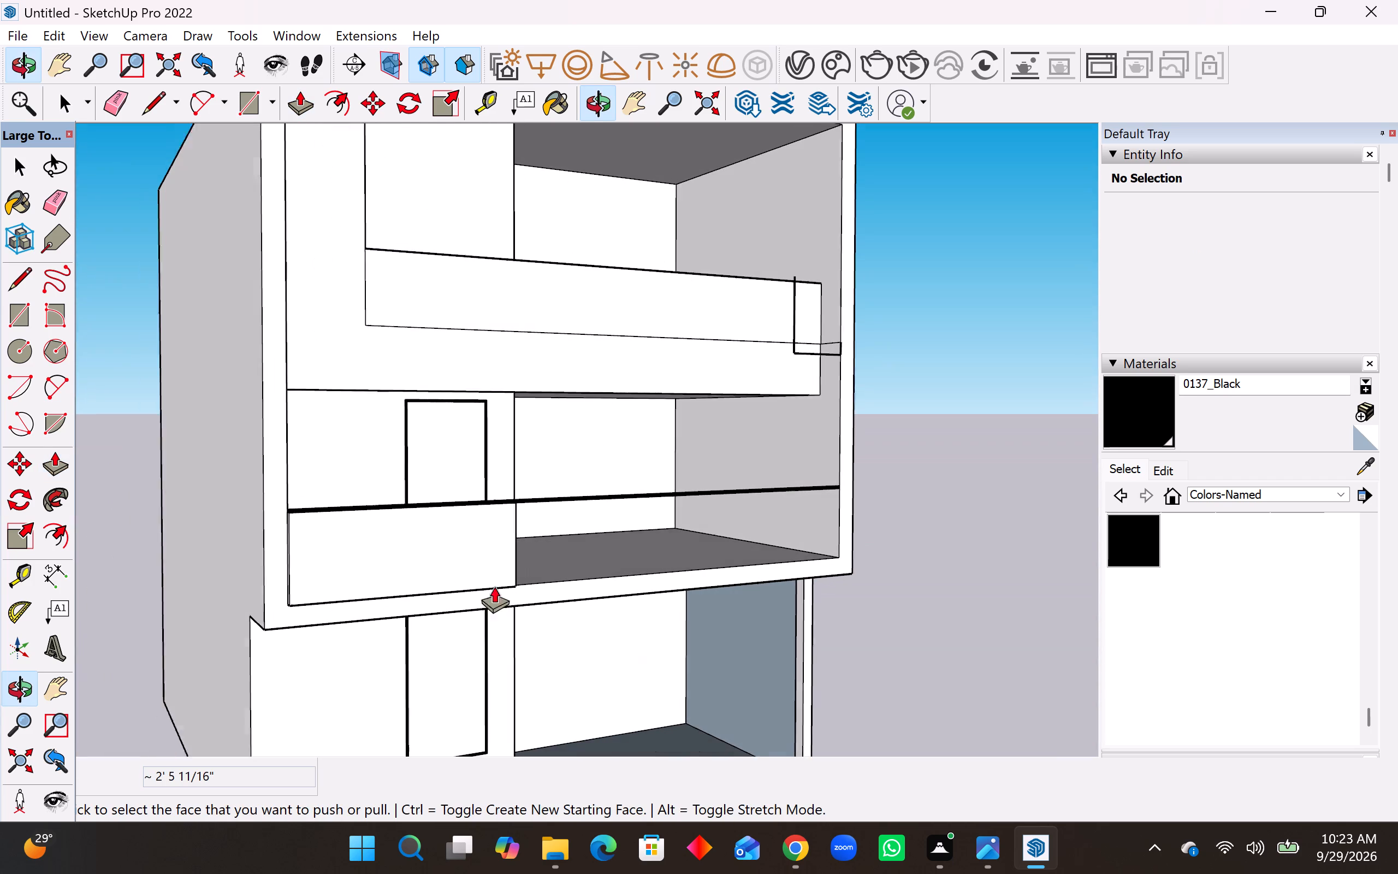
# Pull the top-floor parapet's front face out about 2' 5 5/8", level with the surrounding frame's front face.
pyautogui.click(592, 290)
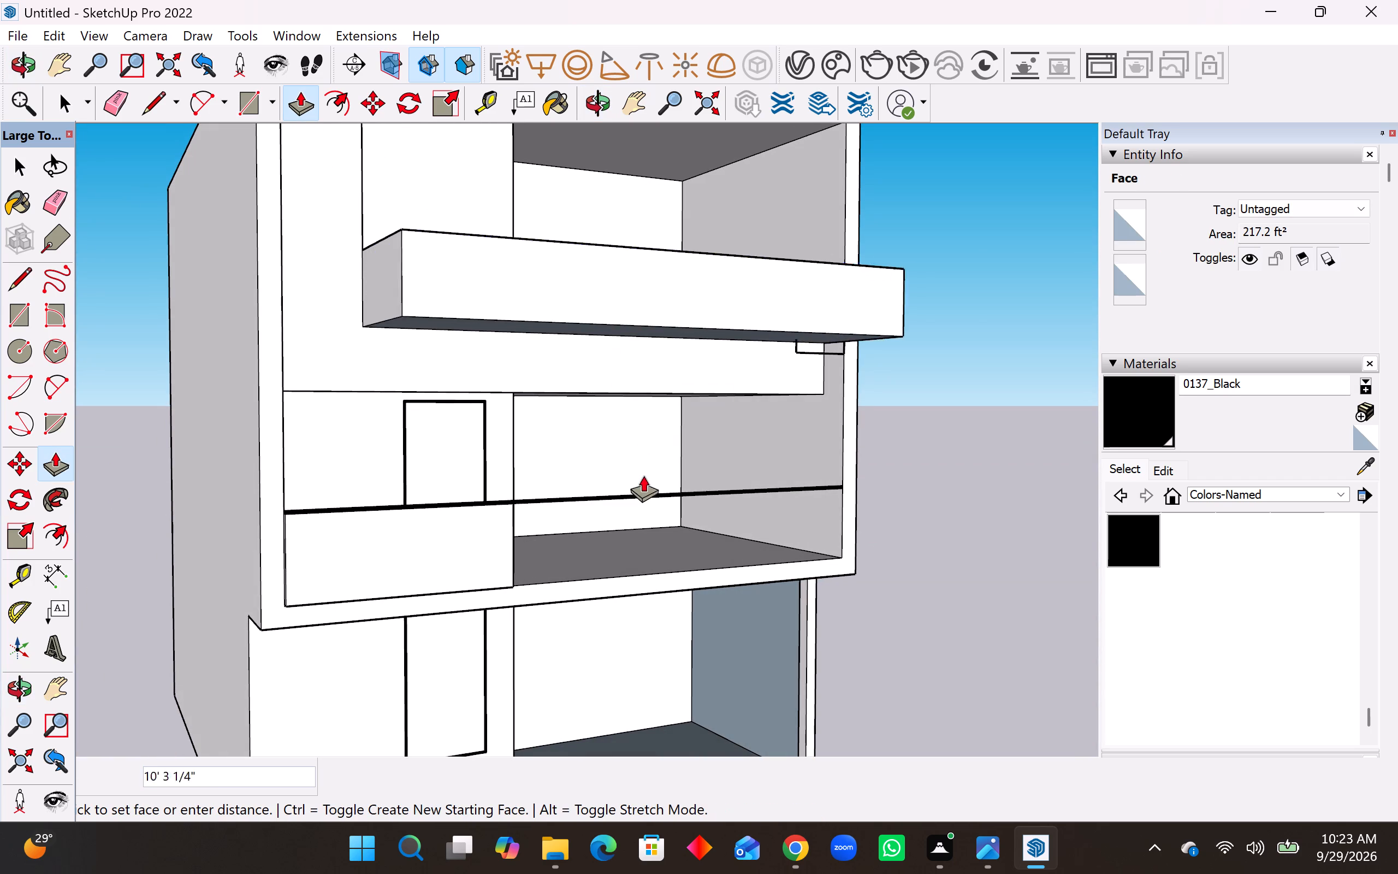
pyautogui.click(632, 581)
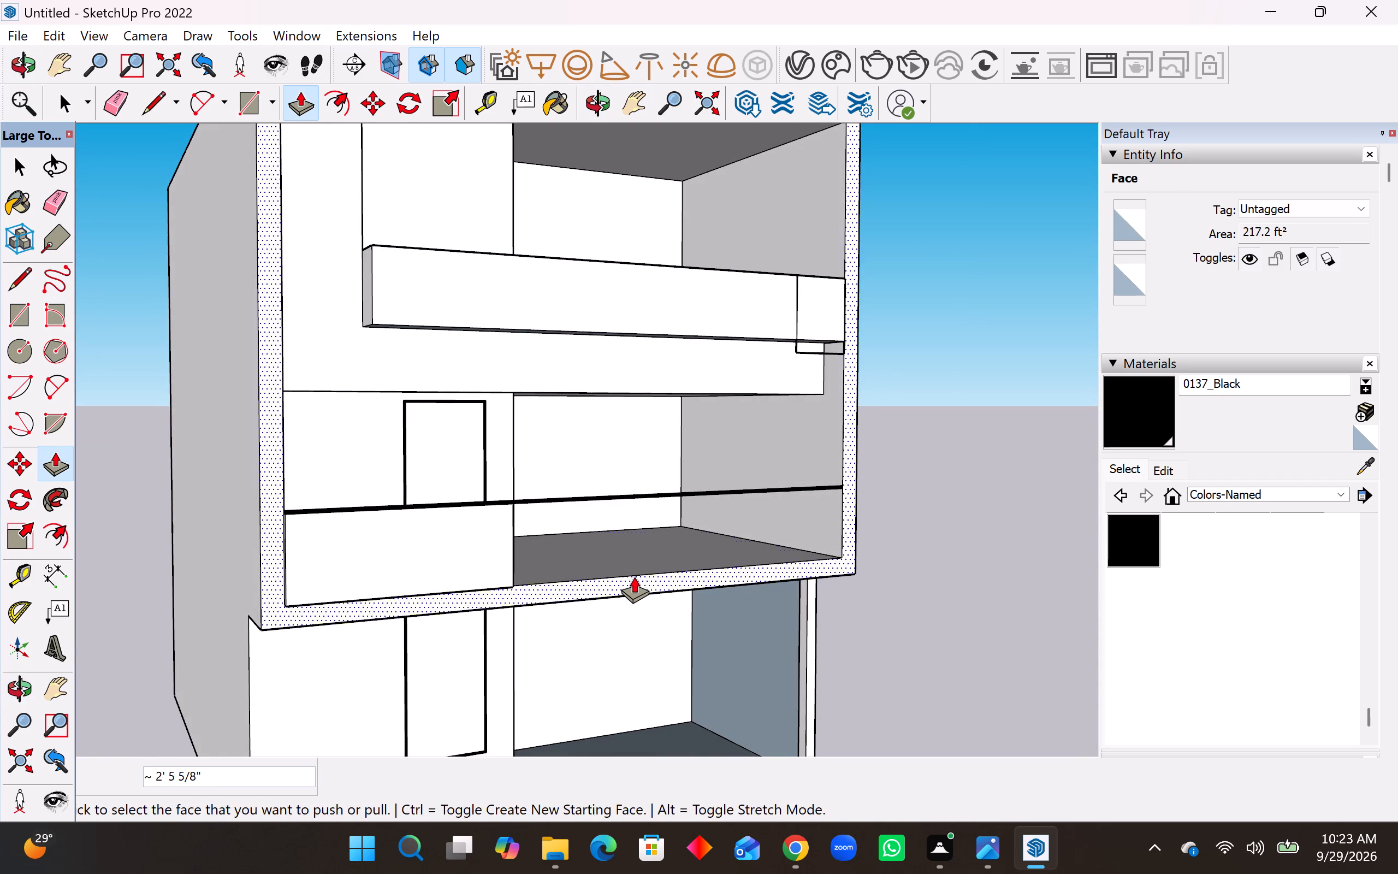
# Erase the leftover vertical and horizontal outline lines at the top-floor parapet's end beside the side frame.
pyautogui.moveTo(648, 501); pyautogui.dragTo(454, 376, button='middle')
pyautogui.scroll(6, 931, 235)
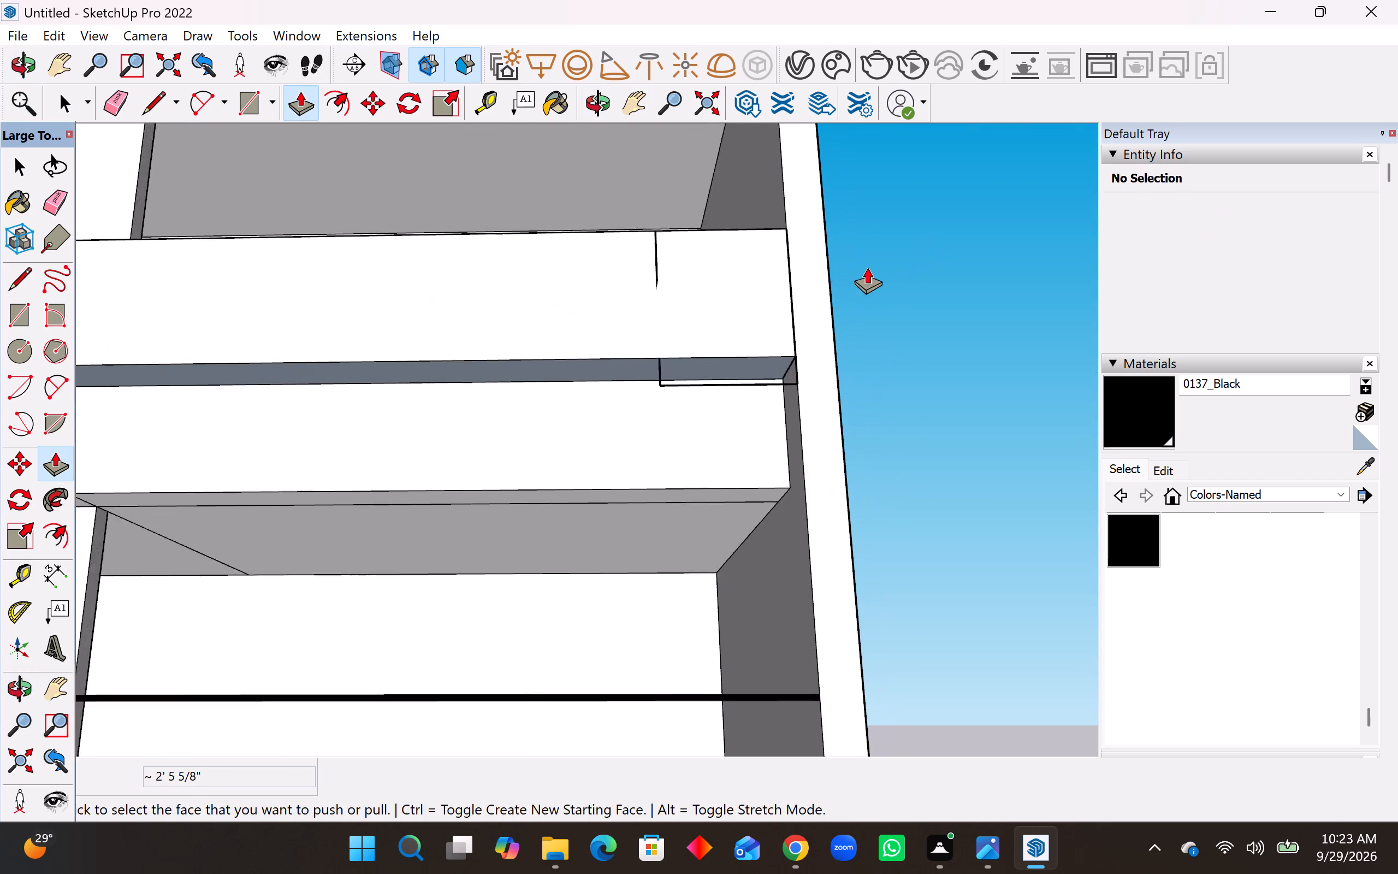
pyautogui.scroll(2, 867, 267)
pyautogui.click(66, 191)
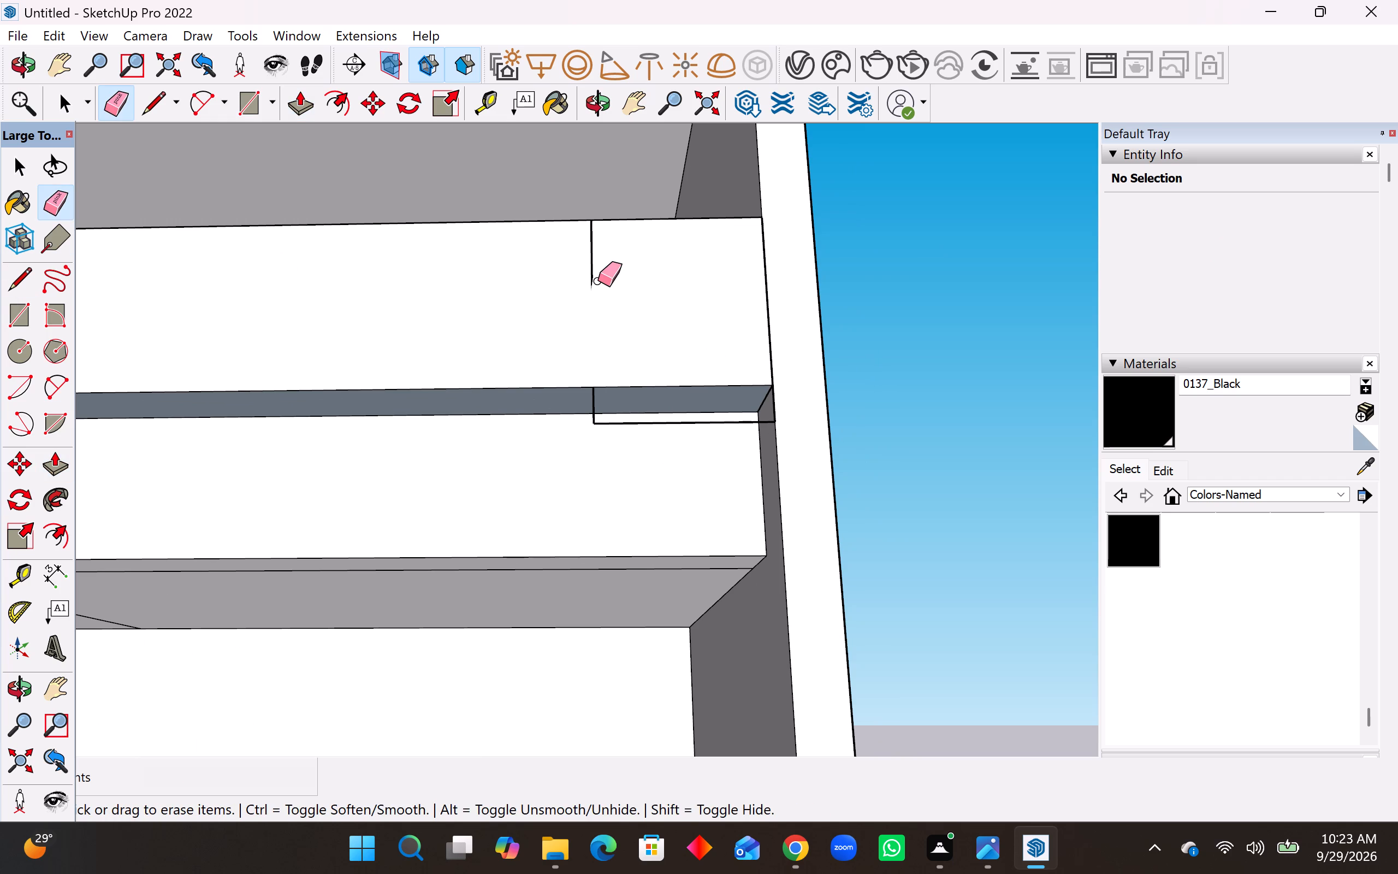
pyautogui.moveTo(591, 261); pyautogui.dragTo(598, 261)
pyautogui.moveTo(655, 422); pyautogui.dragTo(657, 432)
pyautogui.click(773, 405)
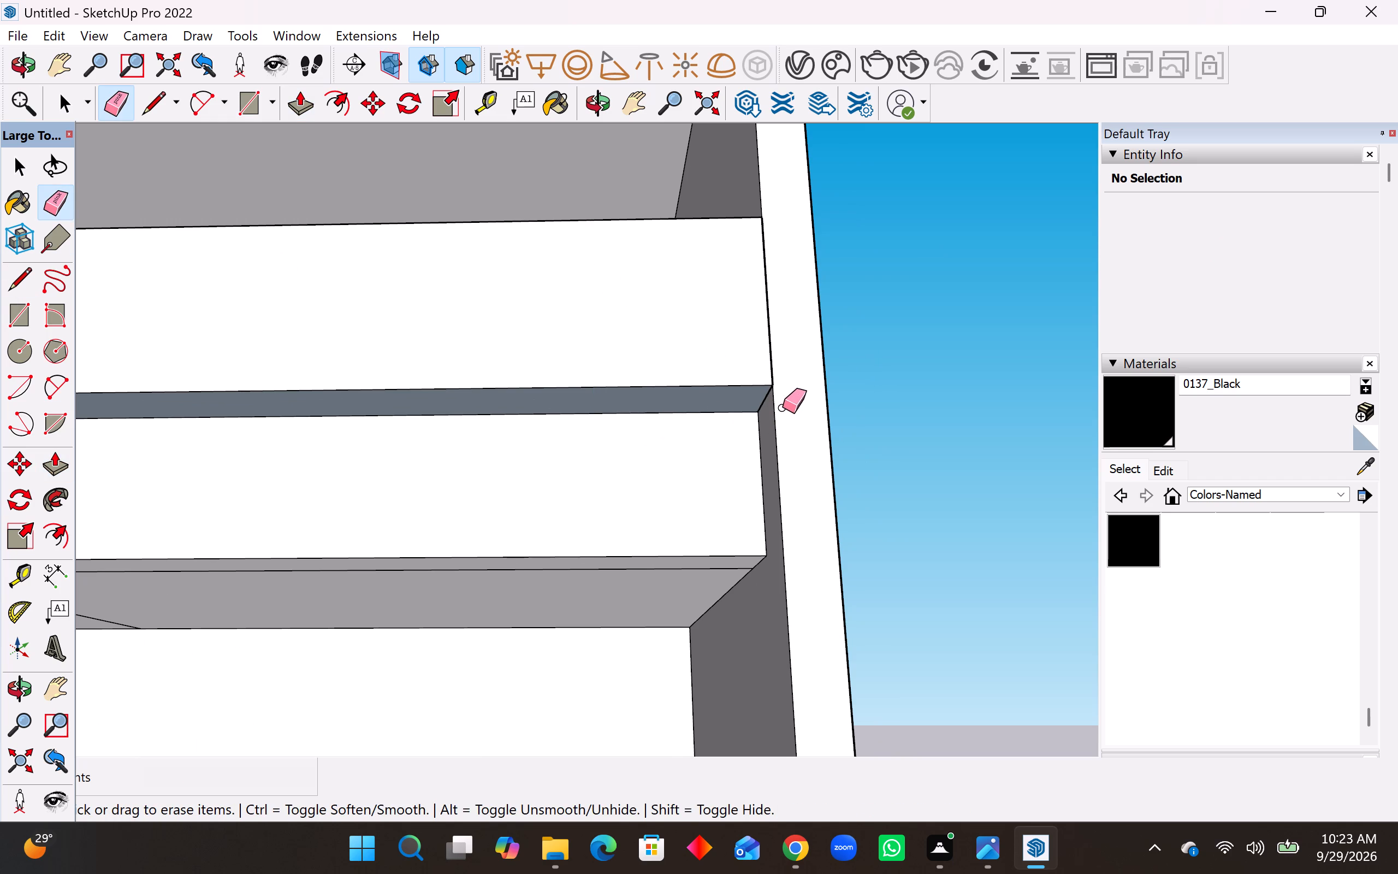
# Push/Pull the top-floor parapet's front face about 3/8" to align it with the side frame's front face.
pyautogui.moveTo(733, 375); pyautogui.dragTo(758, 493, button='middle')
pyautogui.scroll(3, 803, 443)
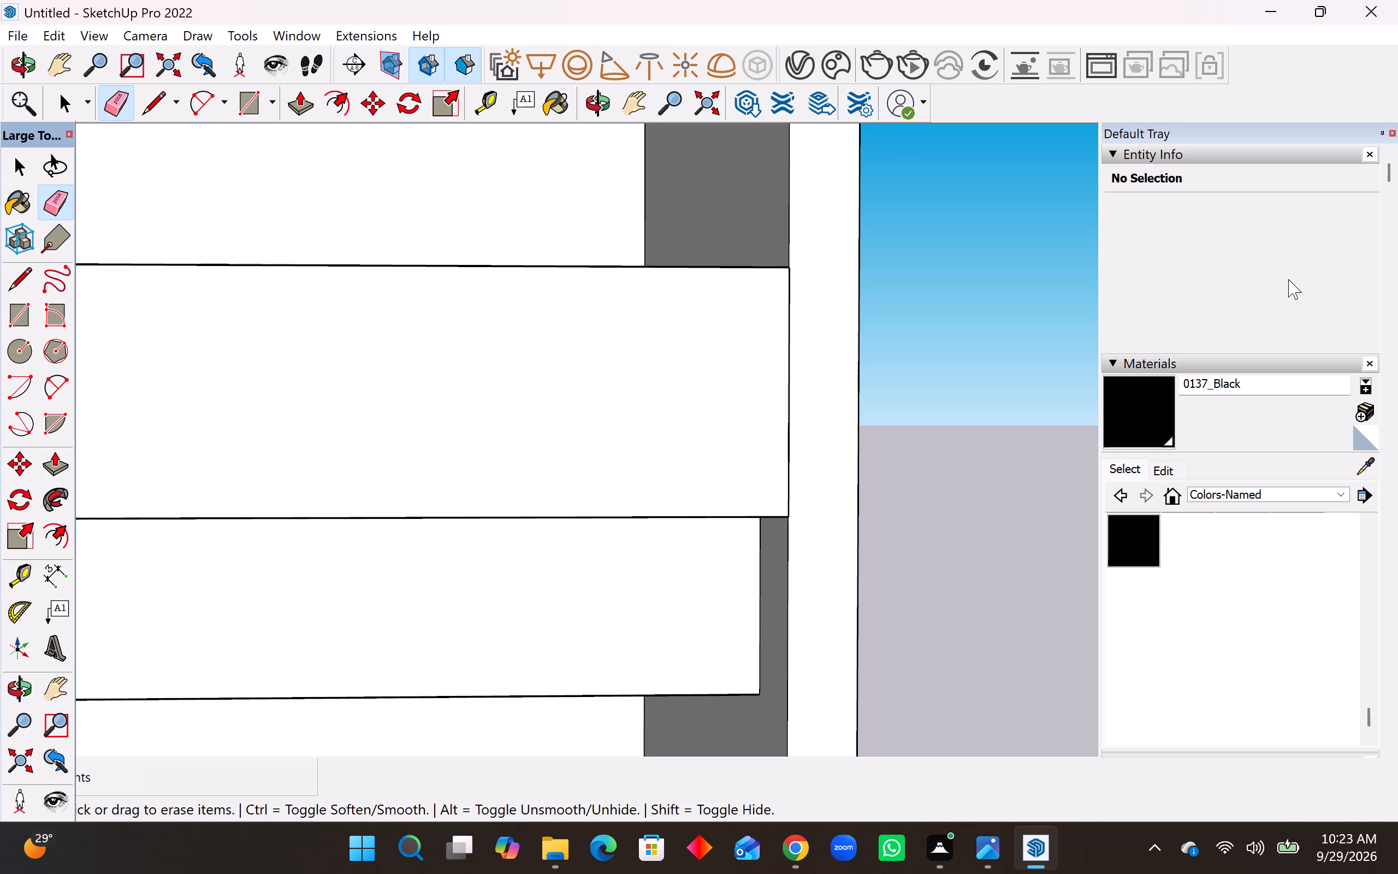
pyautogui.moveTo(775, 377); pyautogui.dragTo(490, 448, button='middle')
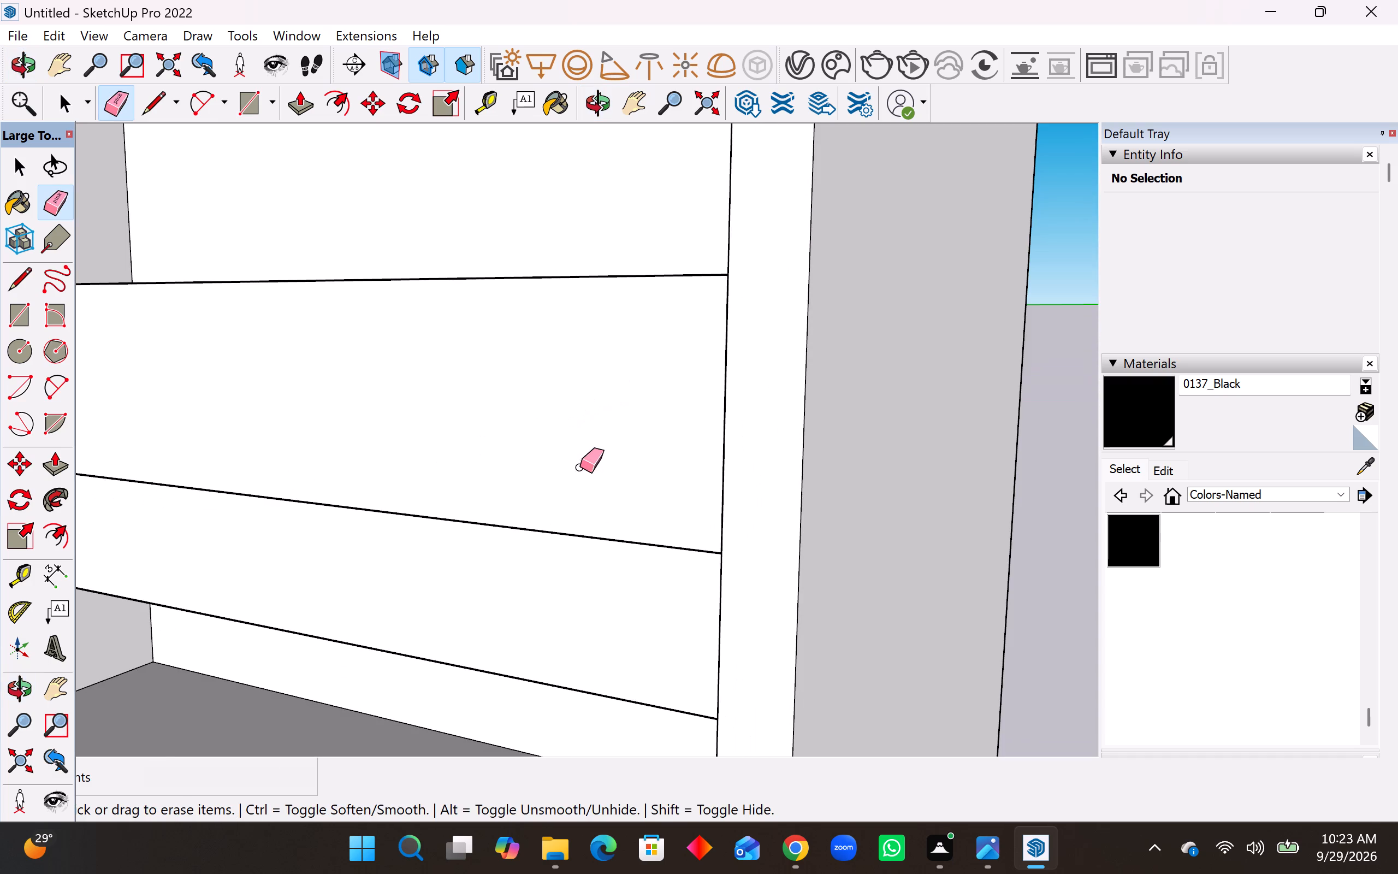
pyautogui.scroll(7, 667, 487)
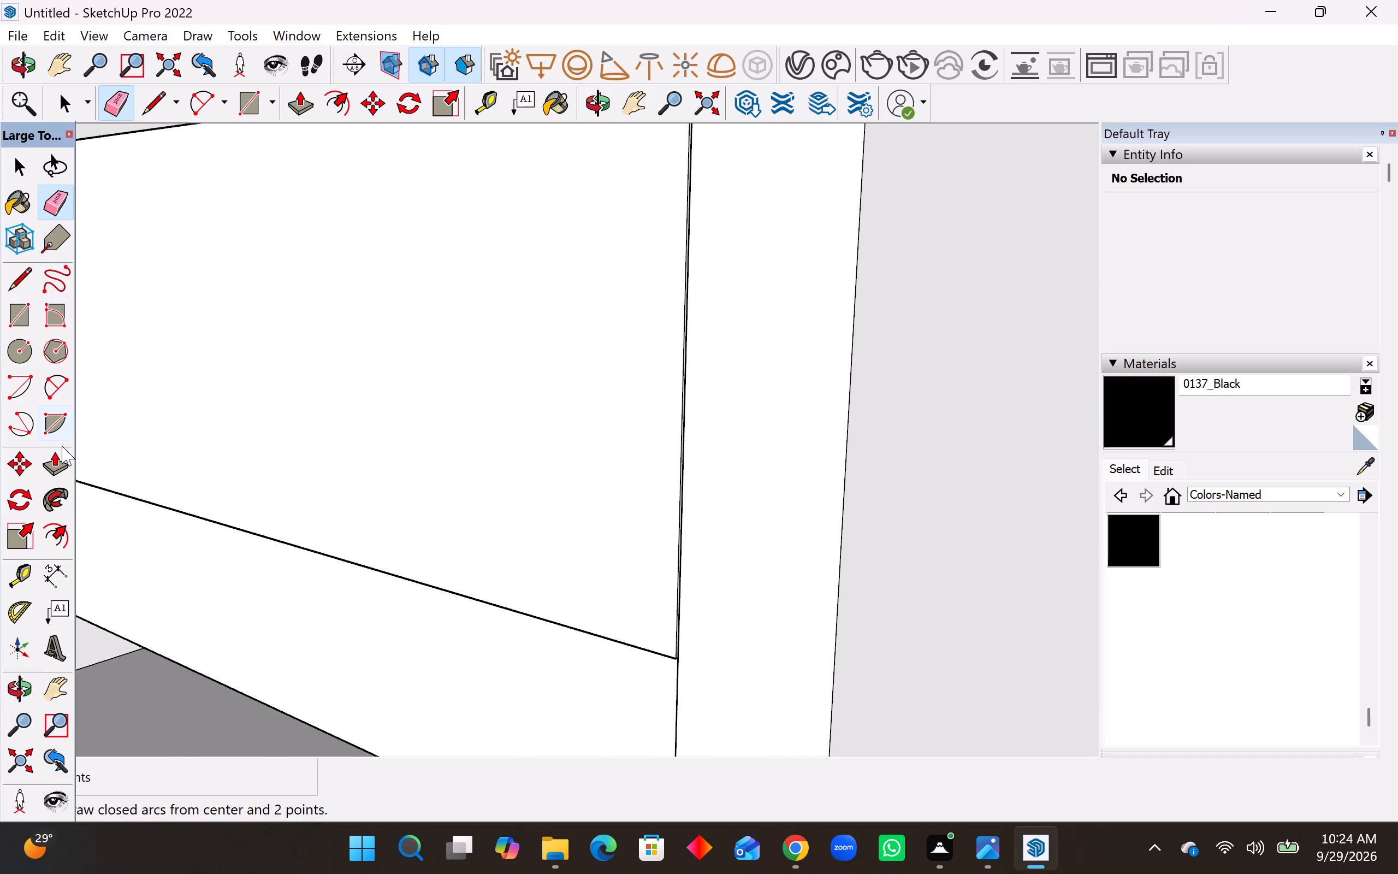
pyautogui.click(58, 471)
pyautogui.click(643, 515)
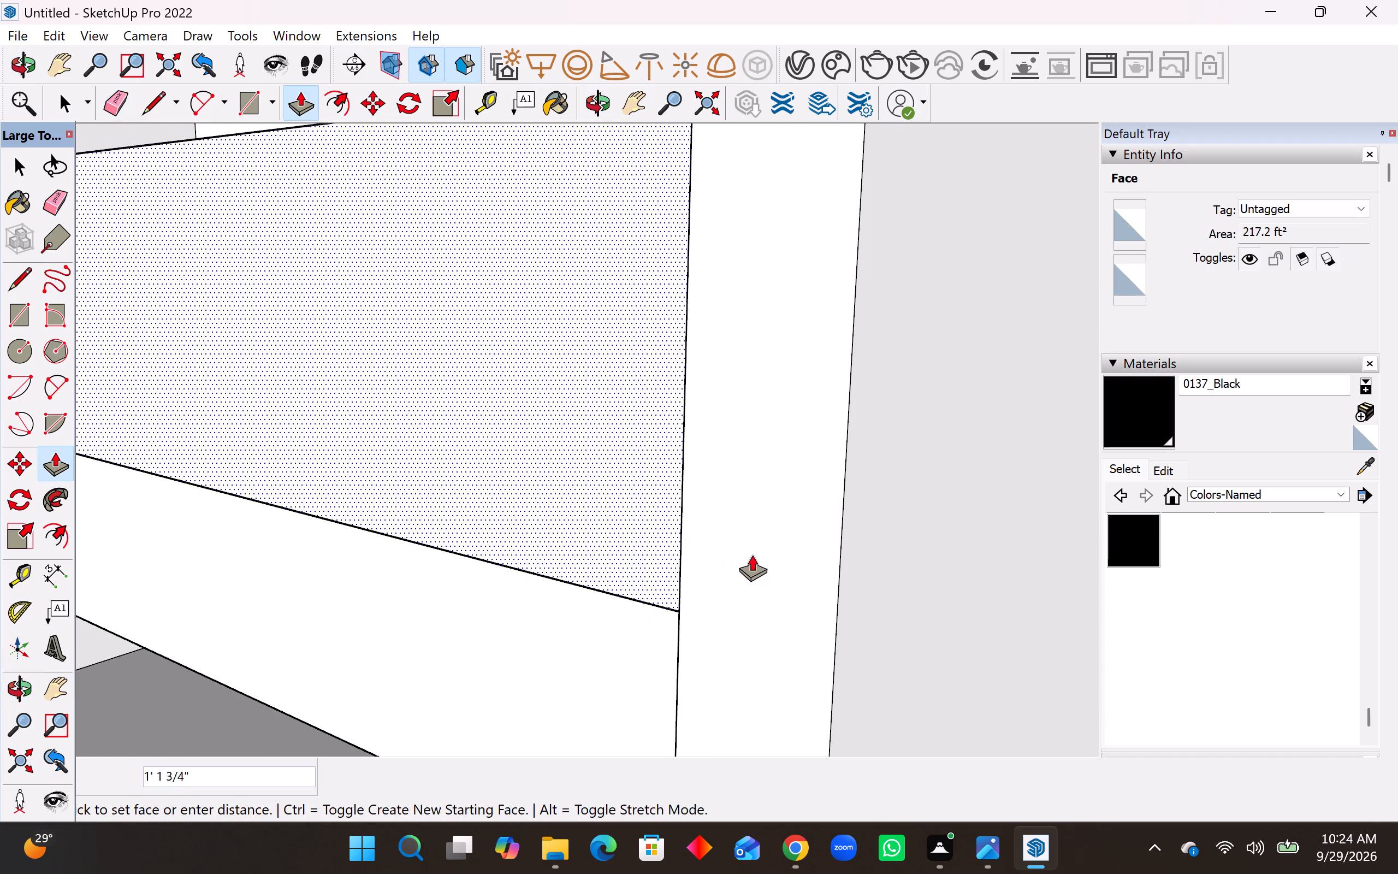
pyautogui.moveTo(726, 512); pyautogui.dragTo(796, 598, button='middle')
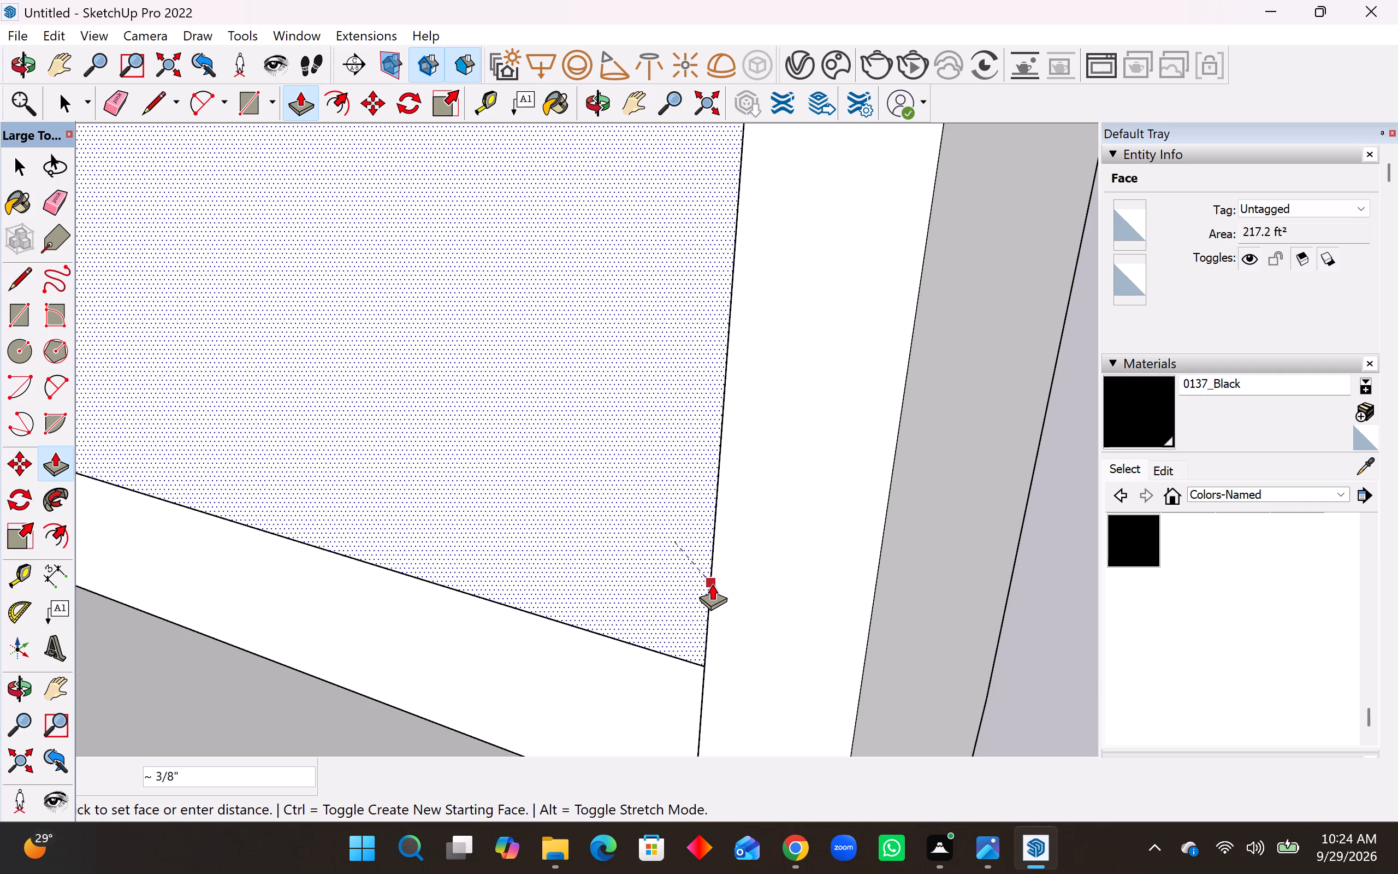
pyautogui.click(712, 583)
# Examine the top-floor parapet's junction with the side frame and the gap beside the recessed band below.
pyautogui.scroll(-4, 771, 558)
pyautogui.moveTo(768, 556); pyautogui.dragTo(869, 466, button='middle')
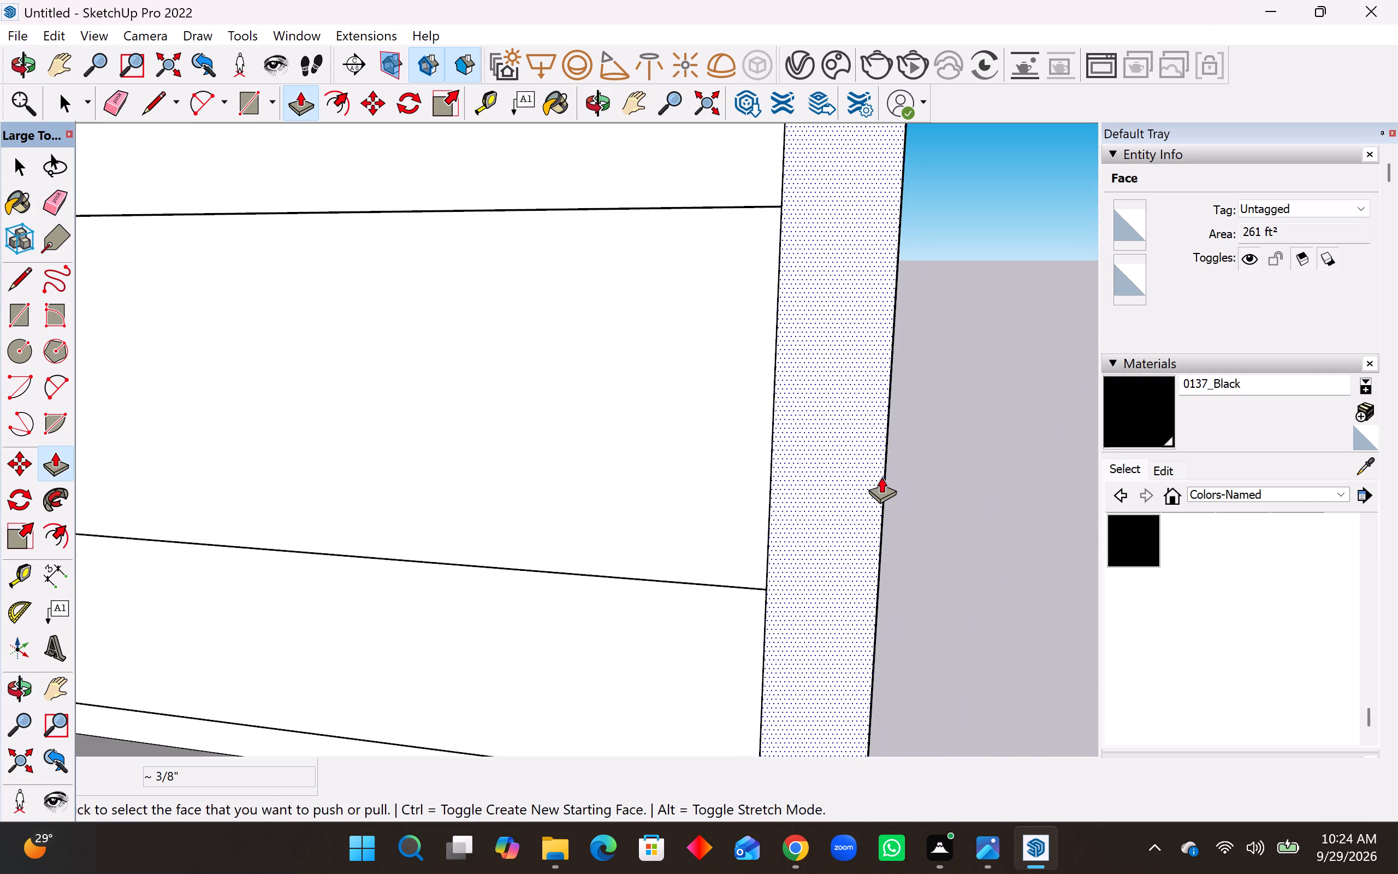
pyautogui.scroll(-16, 884, 475)
pyautogui.moveTo(848, 491); pyautogui.dragTo(884, 473, button='middle')
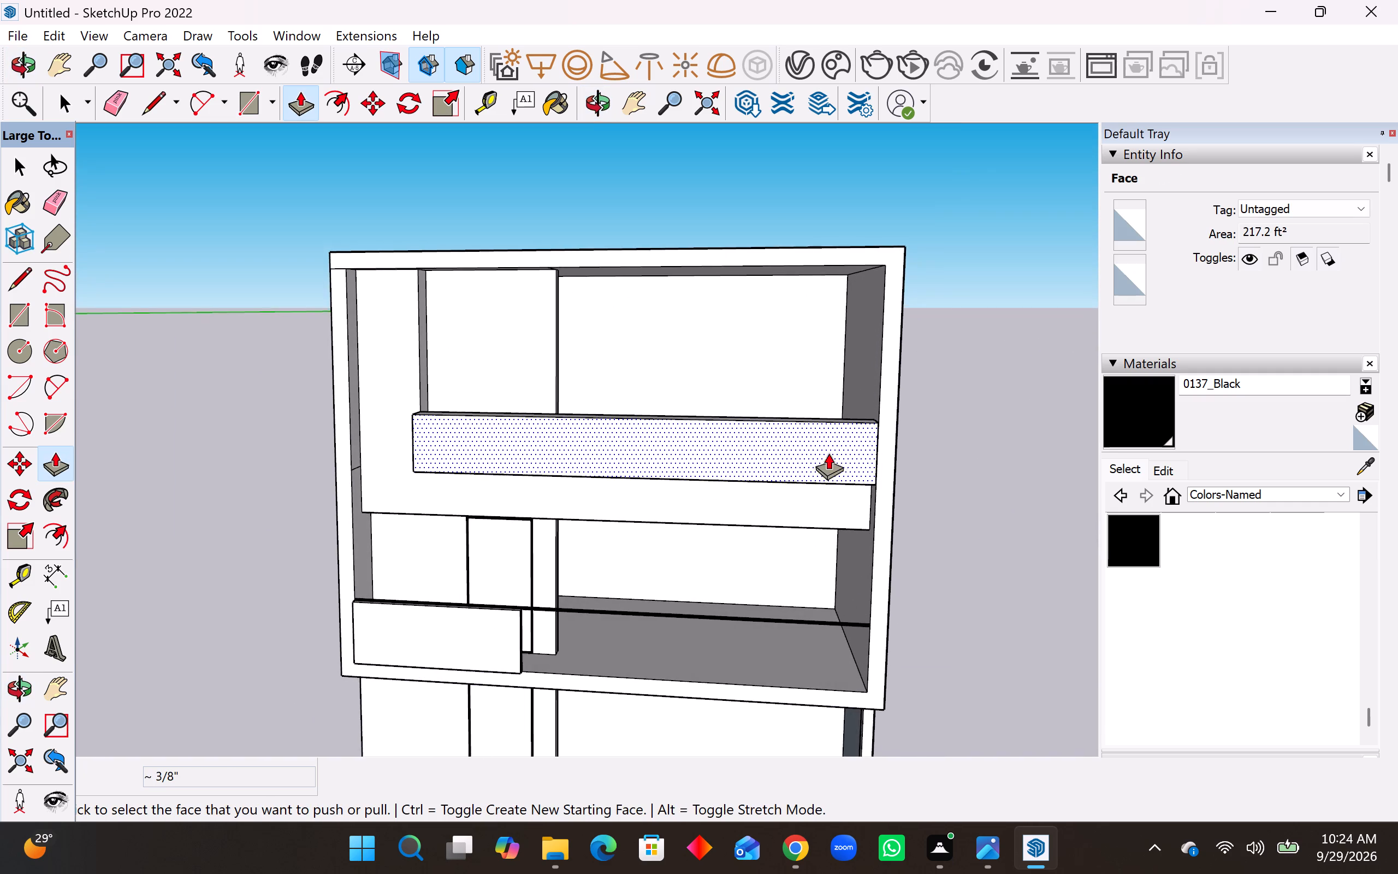
pyautogui.scroll(5, 825, 452)
pyautogui.scroll(10, 889, 482)
pyautogui.moveTo(948, 485); pyautogui.dragTo(910, 460, button='middle')
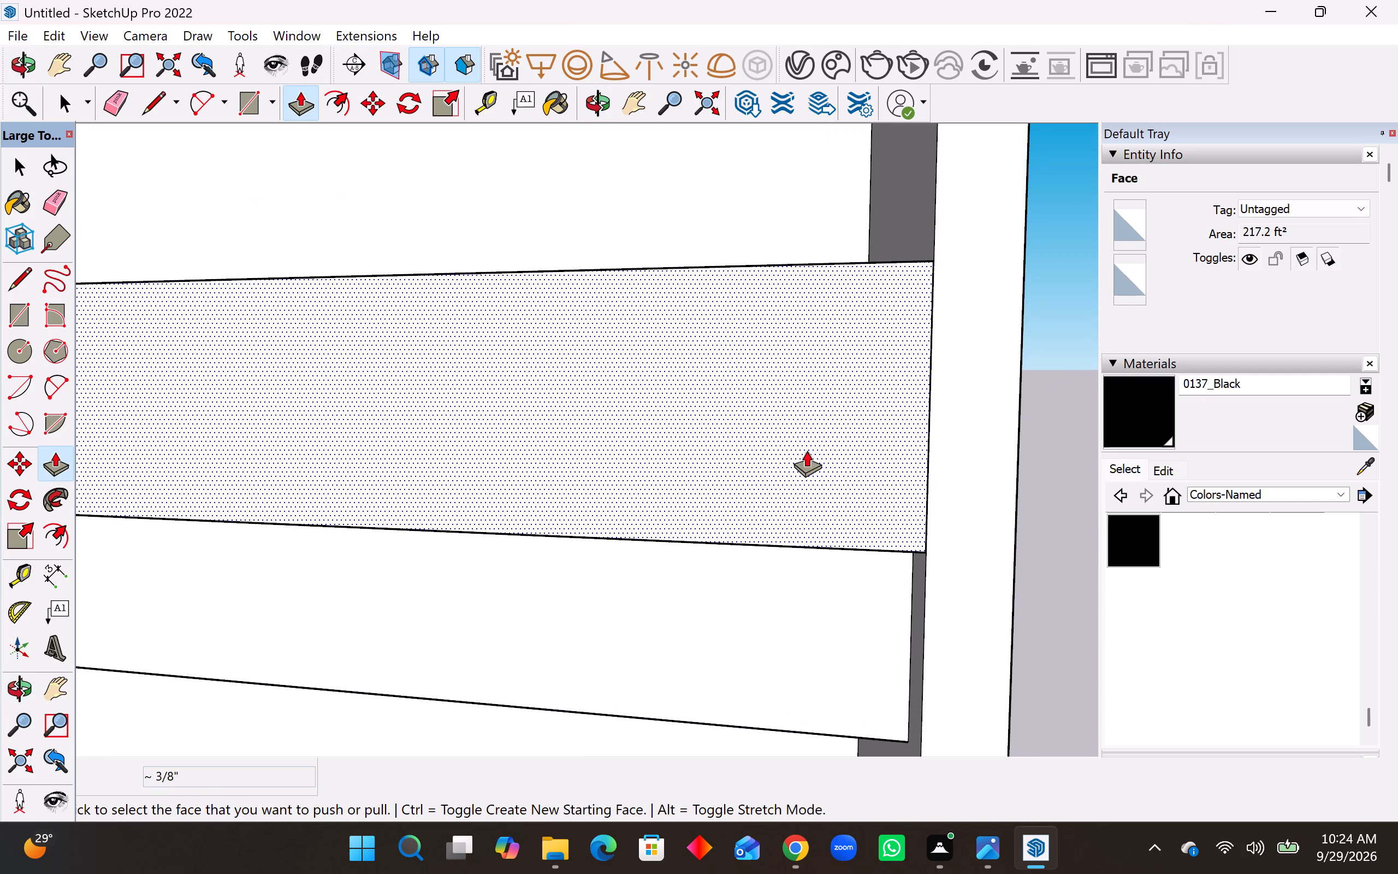
pyautogui.moveTo(901, 491); pyautogui.dragTo(772, 350, button='middle')
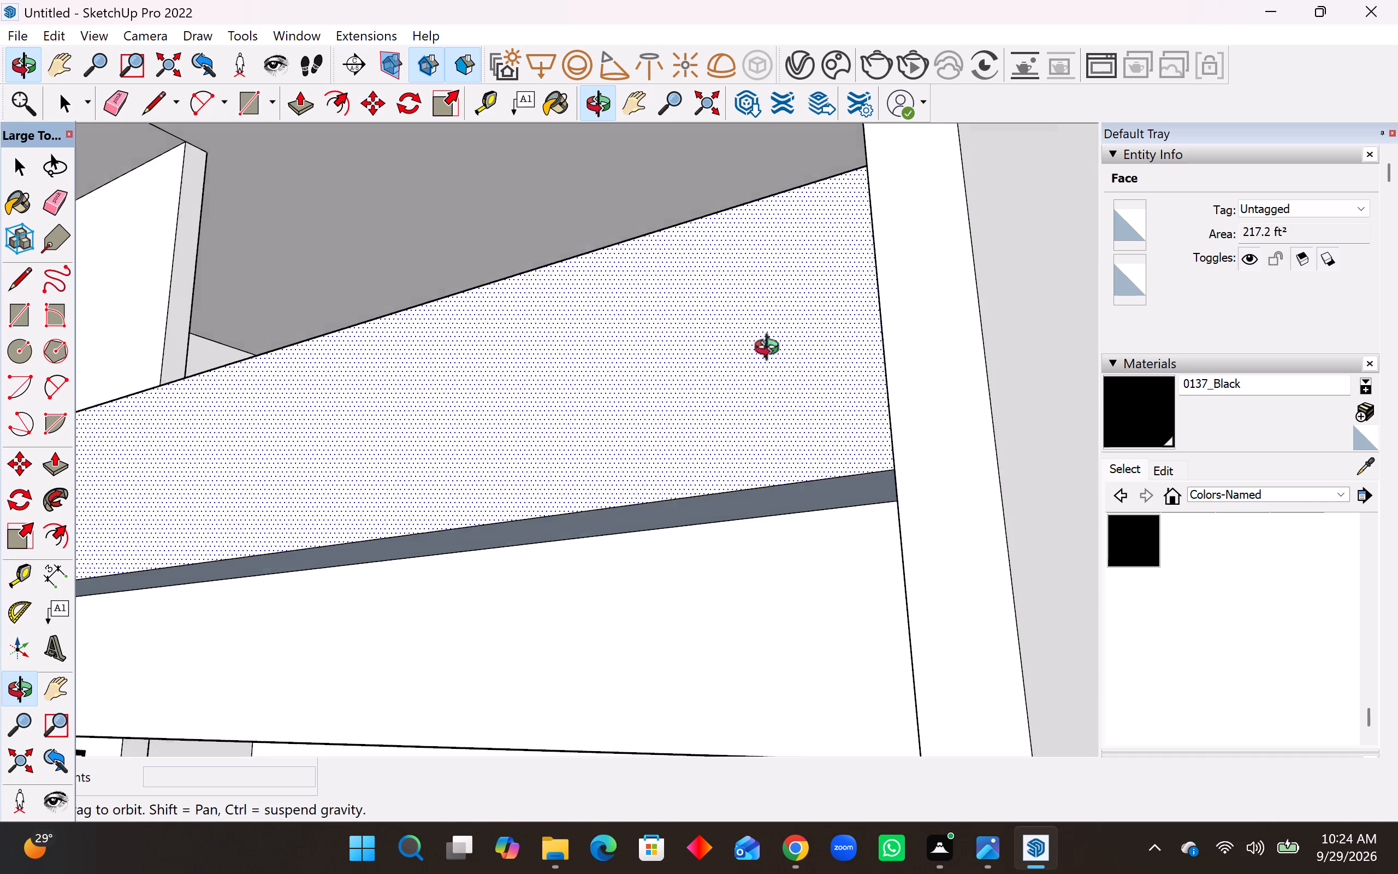
pyautogui.moveTo(772, 350); pyautogui.dragTo(1011, 429, button='middle')
pyautogui.scroll(-6, 939, 453)
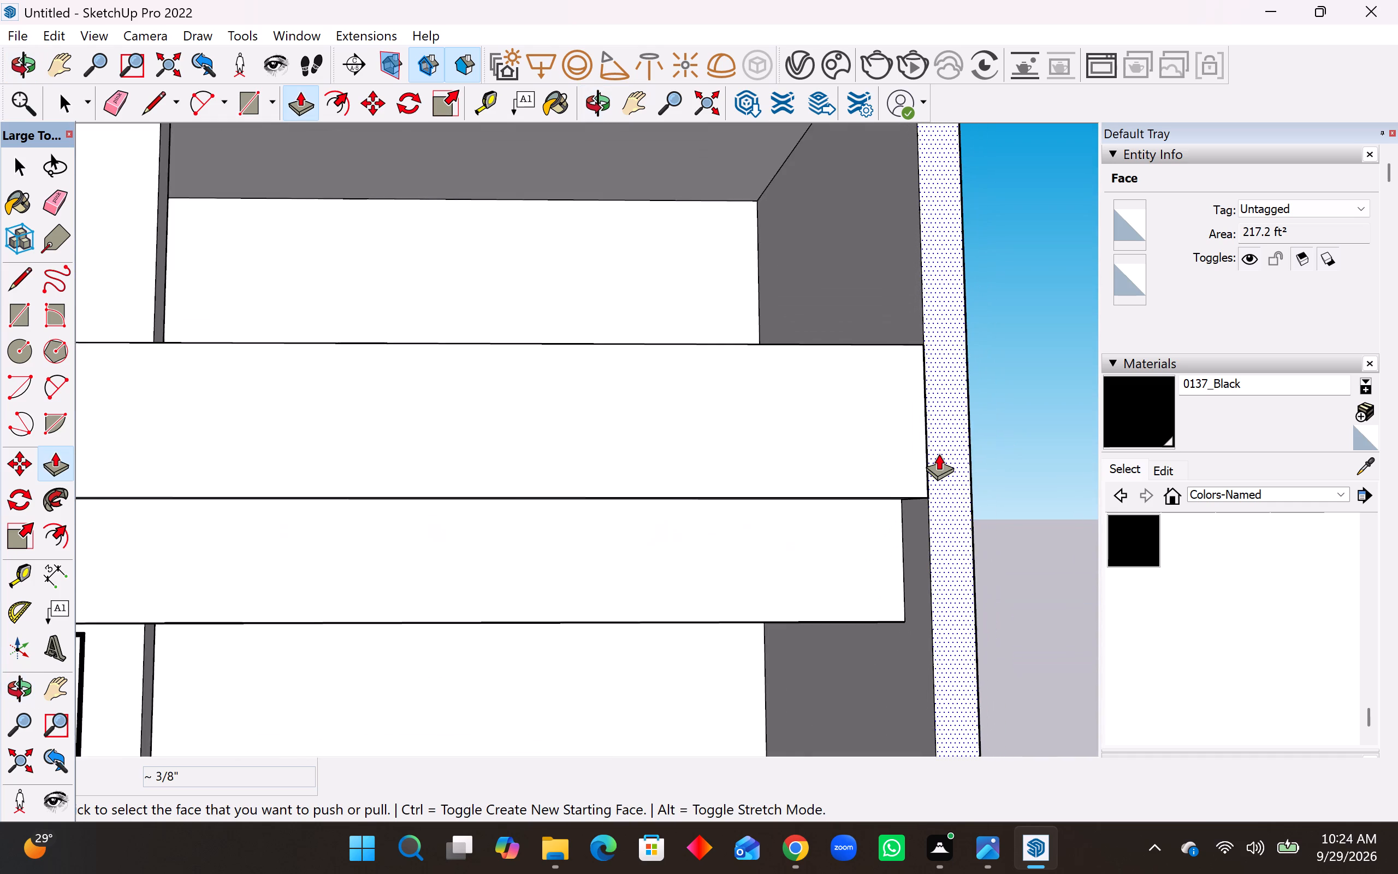
pyautogui.scroll(-4, 939, 453)
pyautogui.moveTo(897, 469); pyautogui.dragTo(887, 444, button='middle')
pyautogui.moveTo(884, 294); pyautogui.dragTo(898, 263, button='middle')
pyautogui.moveTo(811, 412); pyautogui.dragTo(838, 304, button='middle')
pyautogui.moveTo(849, 292); pyautogui.dragTo(893, 247, button='middle')
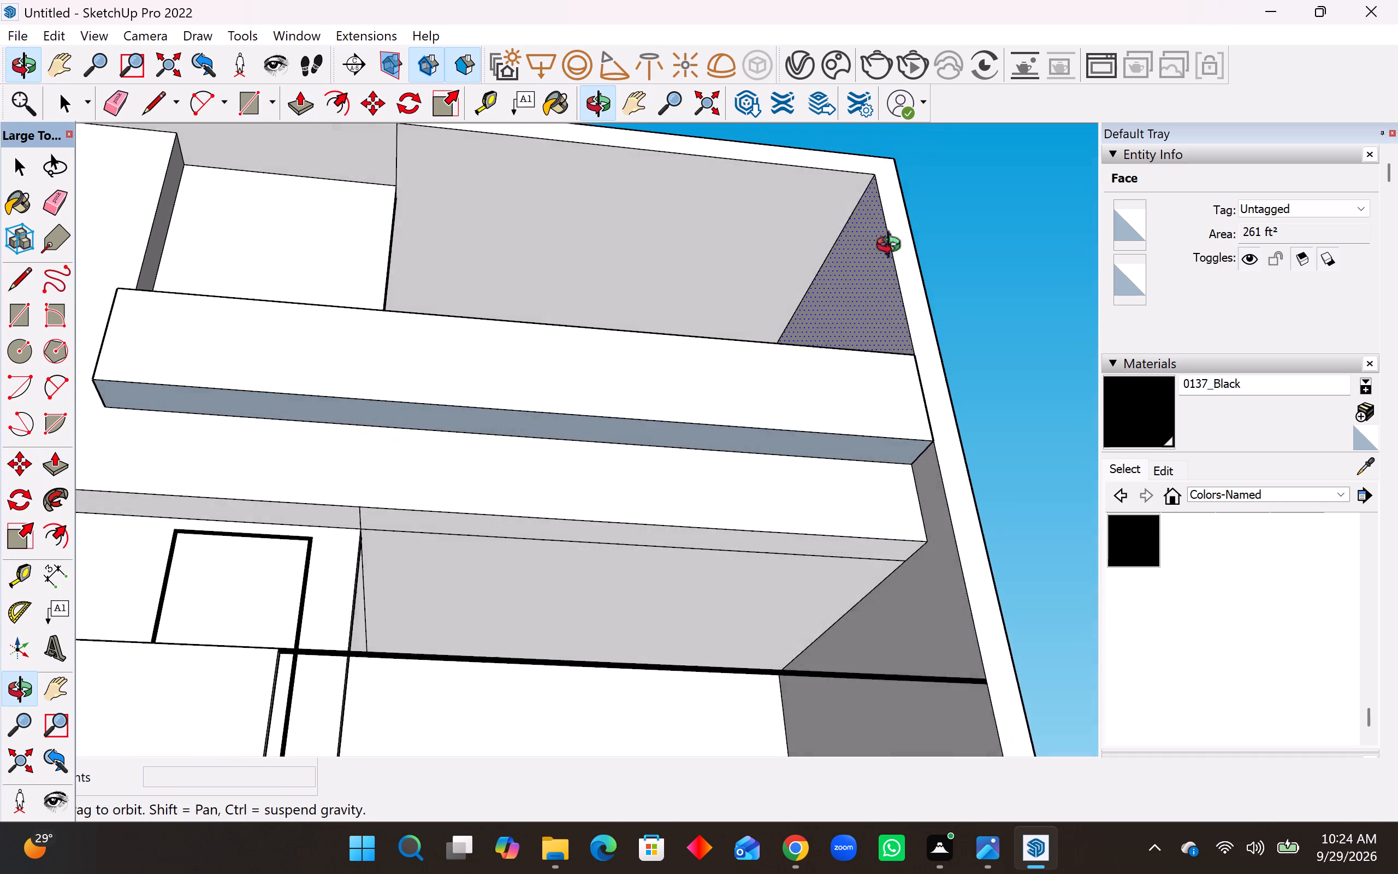
pyautogui.moveTo(893, 247); pyautogui.dragTo(771, 504, button='middle')
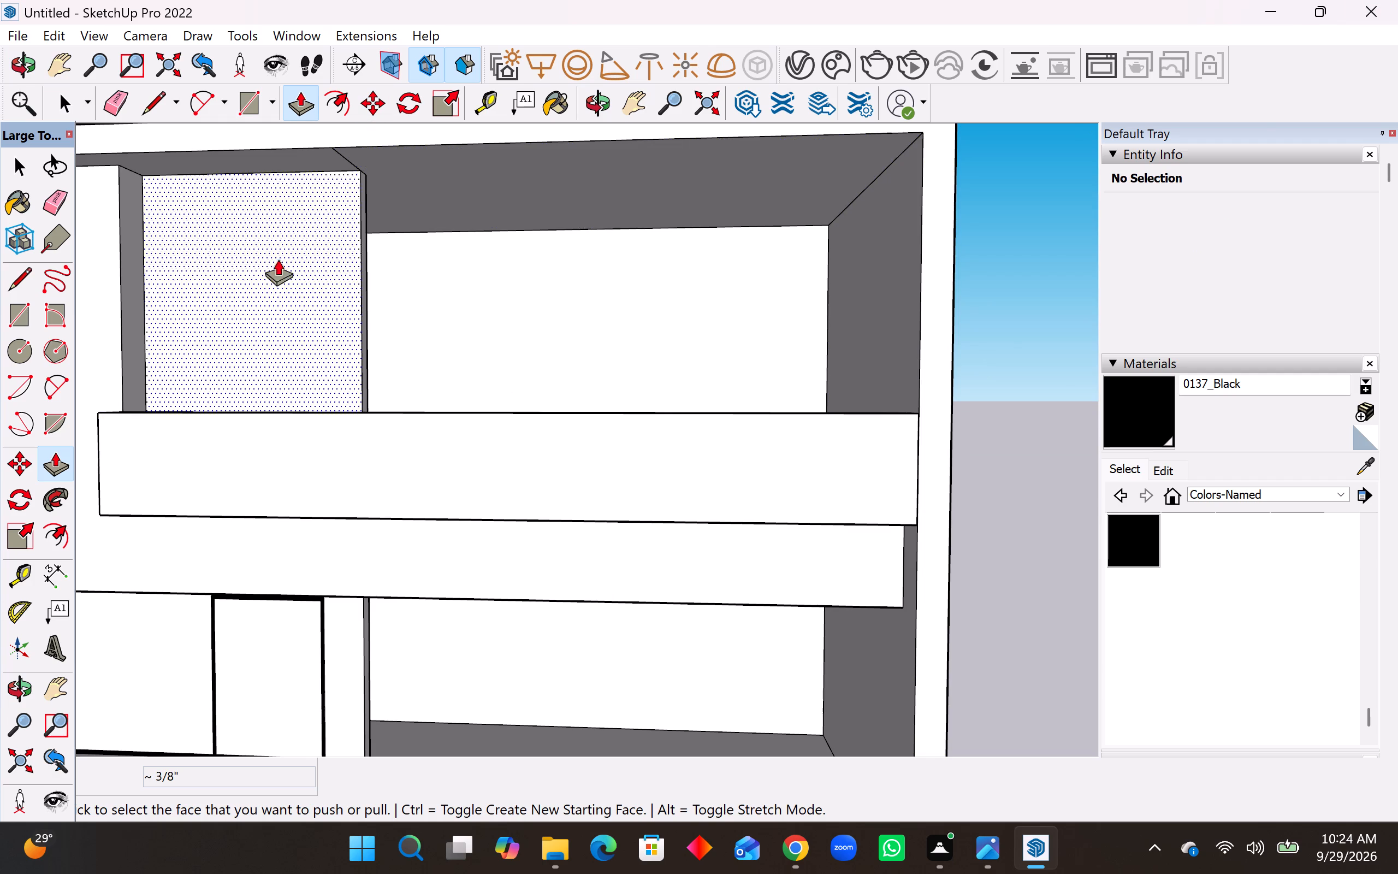
# Start a line on the top-floor balcony parapet near its end at the side frame.
pyautogui.click(19, 274)
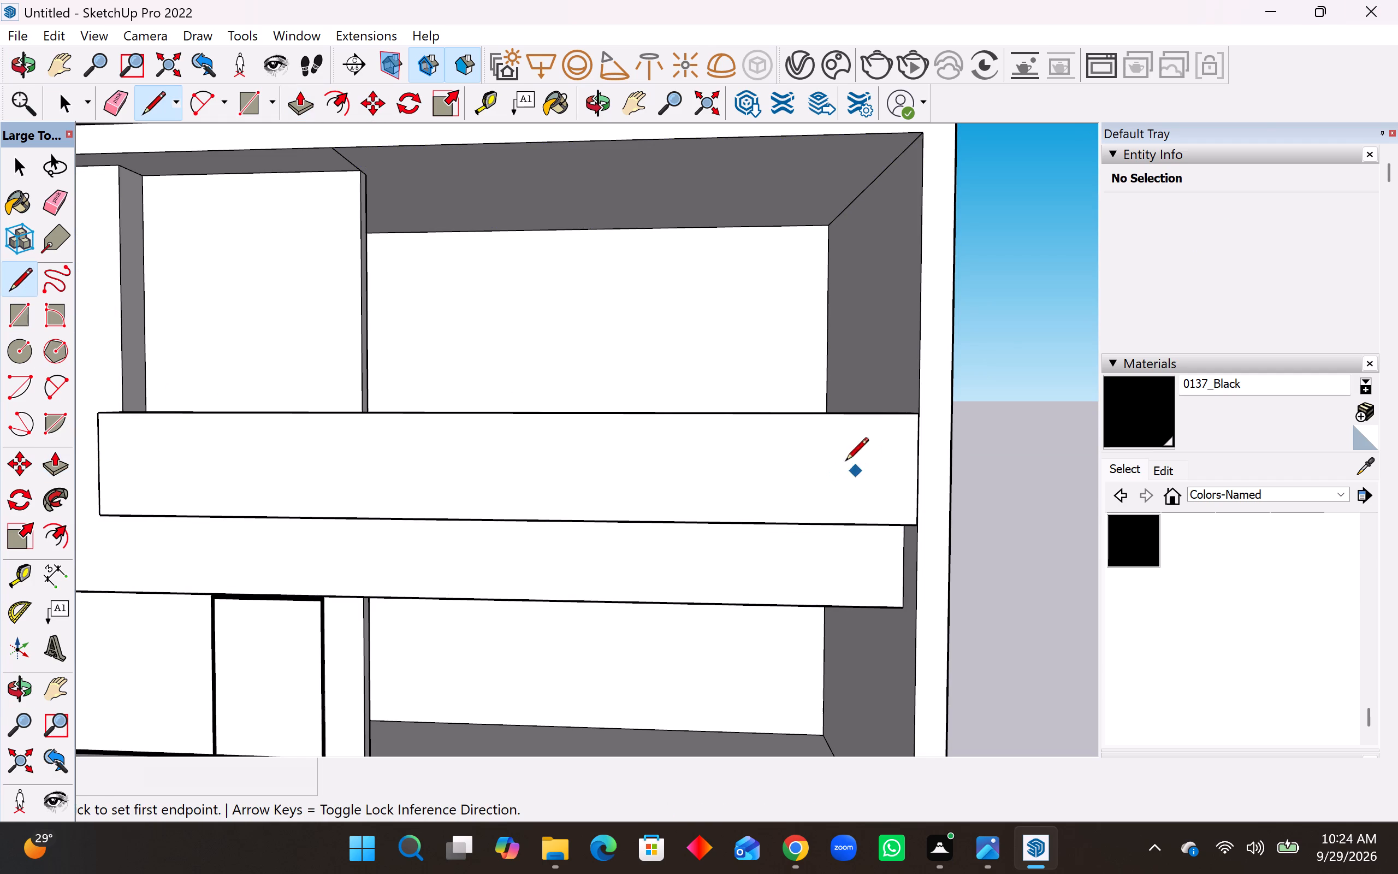
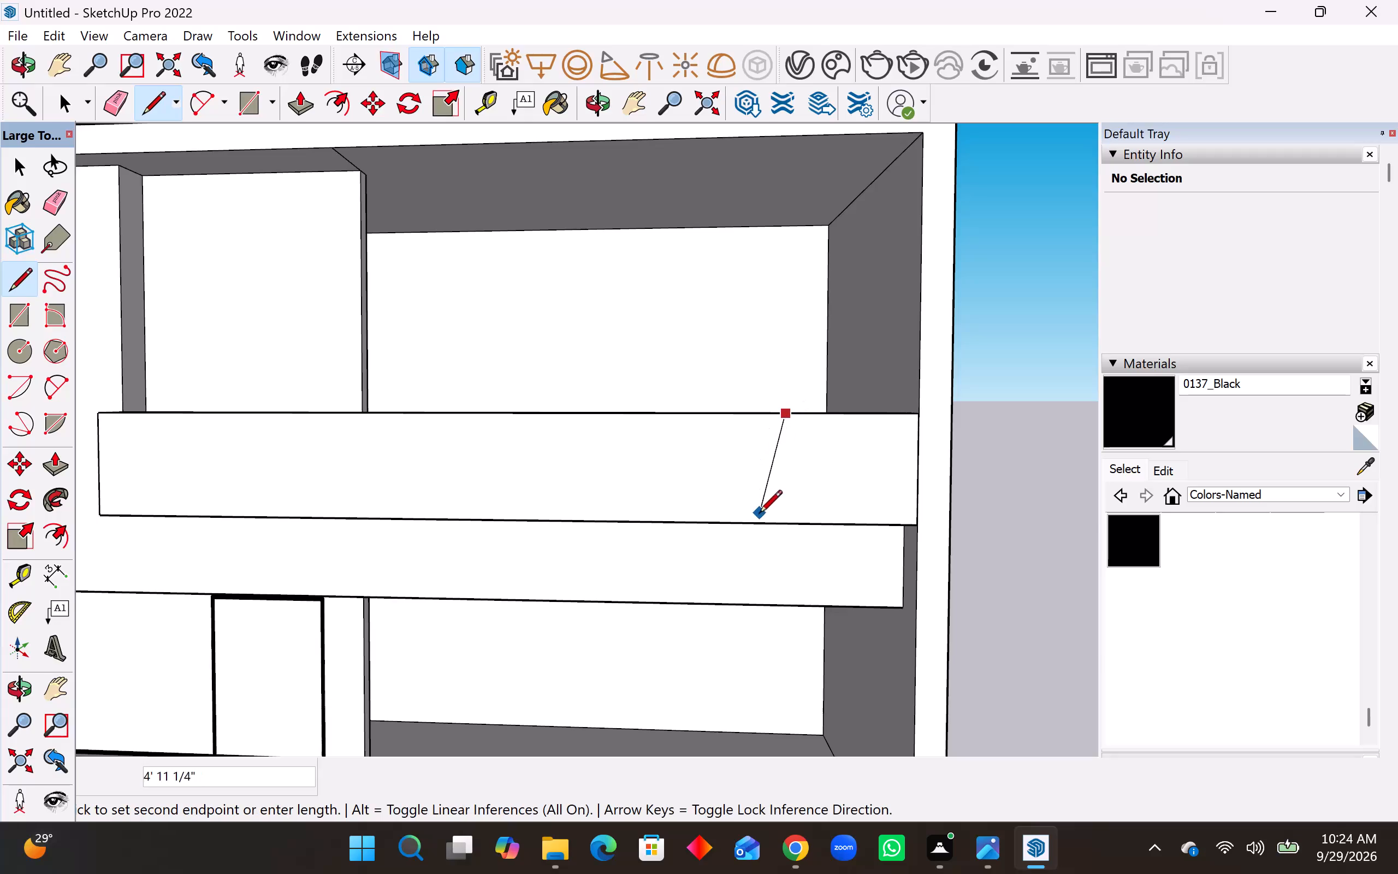
# Complete a rectangular outline about 6' 3" wide and 6' 6" tall on the upper projecting band's right end, extending below its lower edge.
pyautogui.click(781, 549)
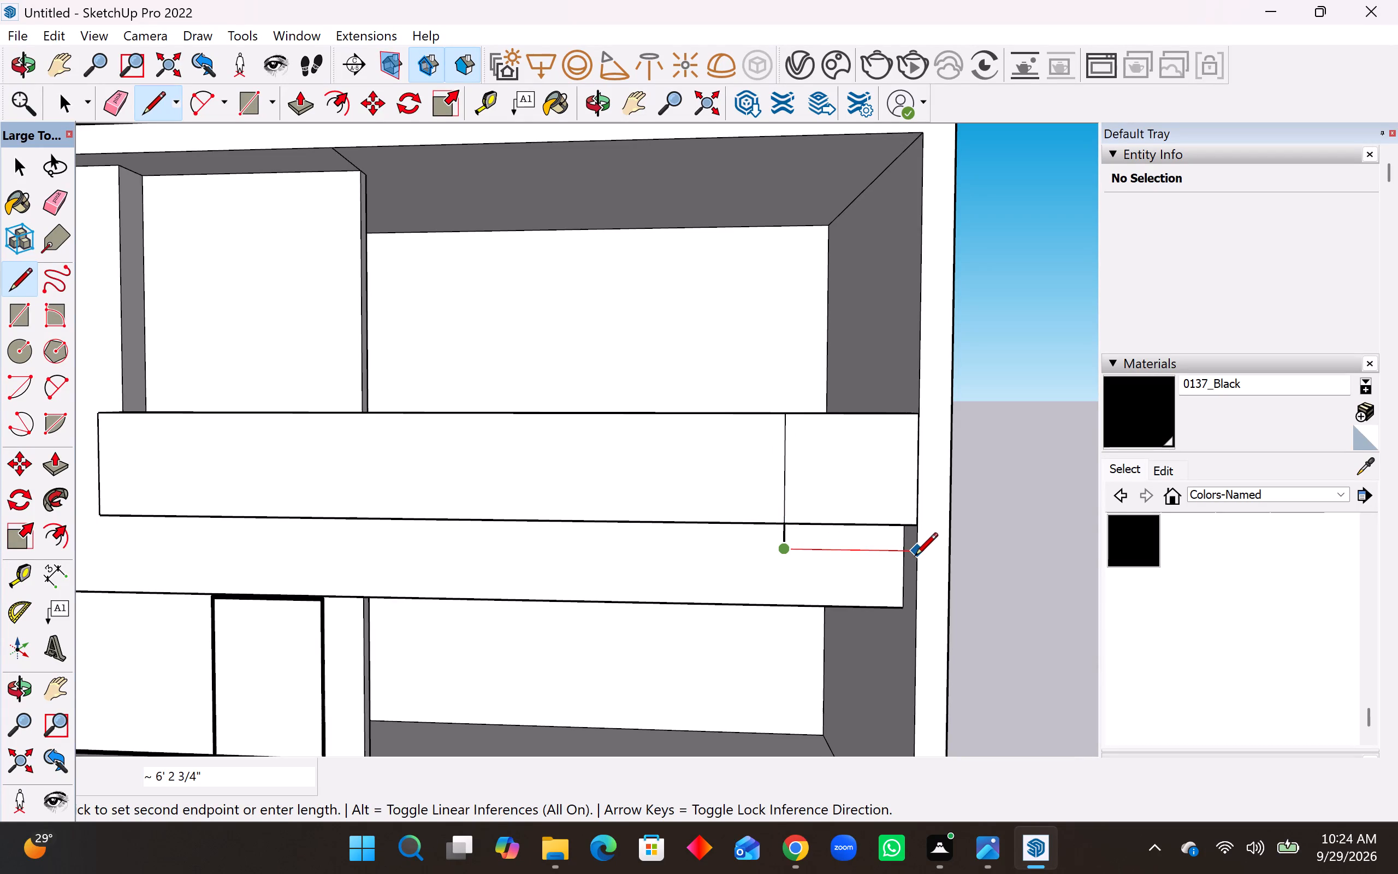
pyautogui.click(915, 557)
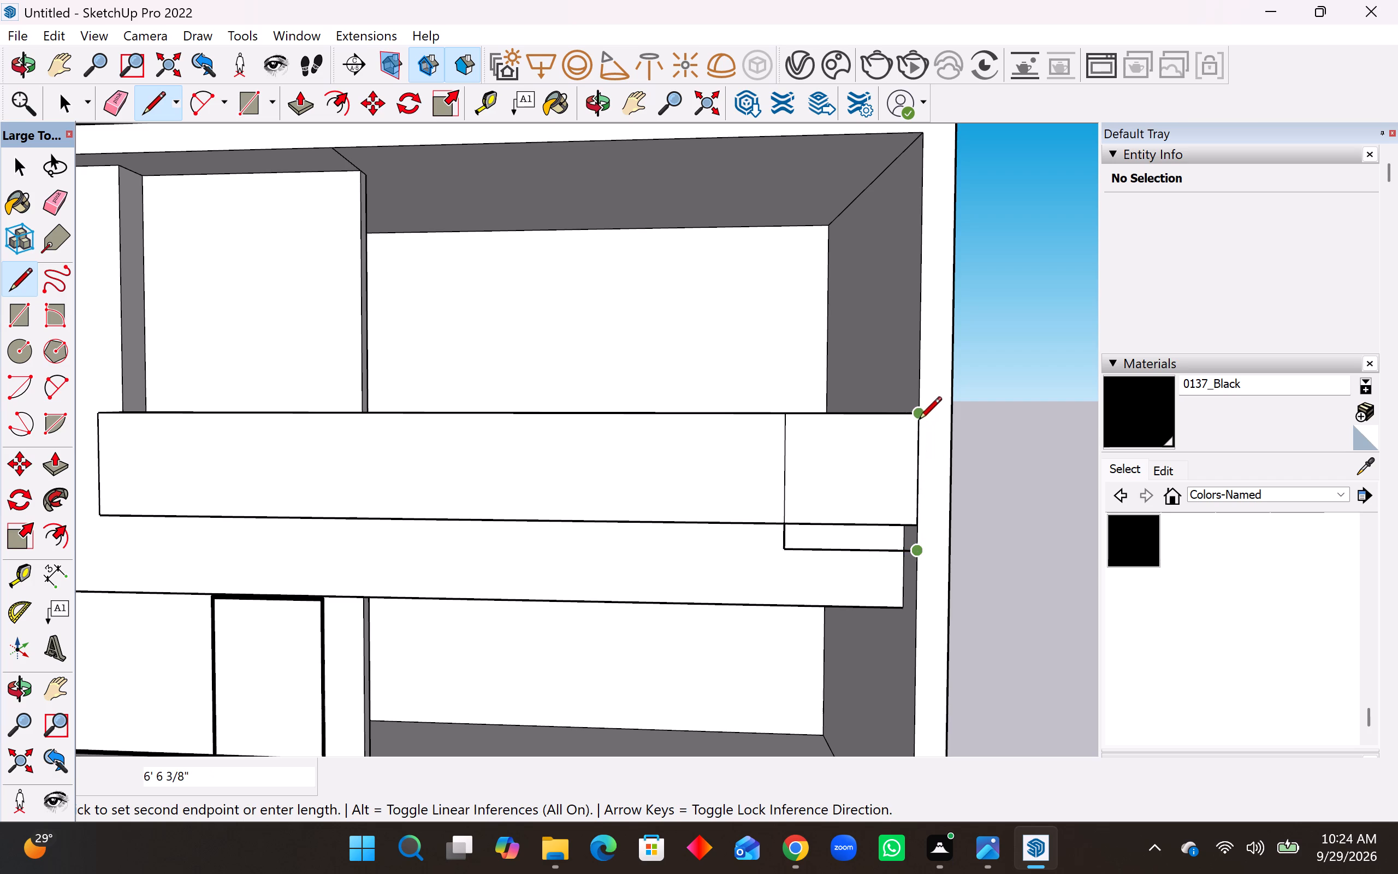
pyautogui.click(919, 418)
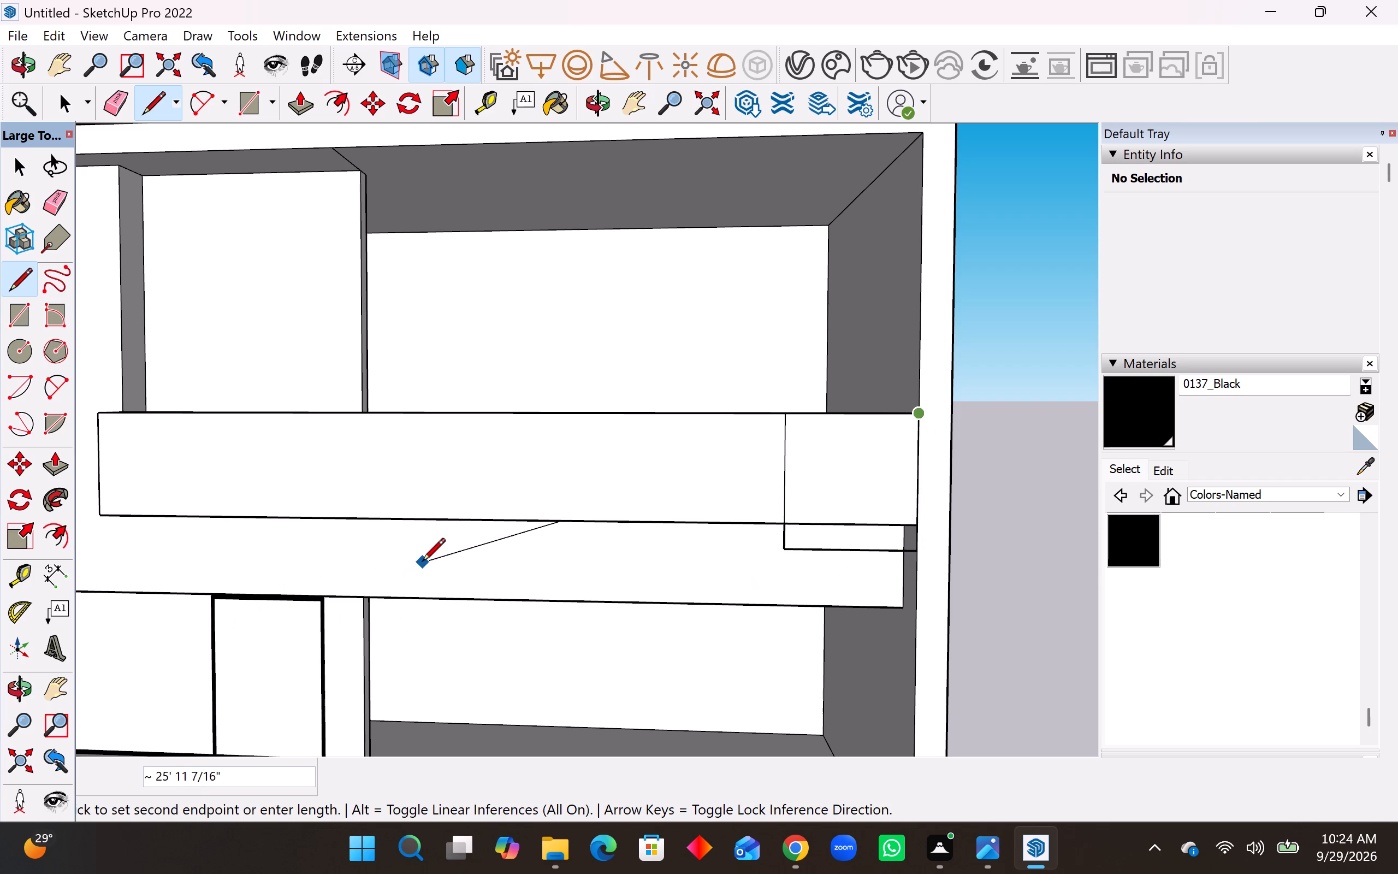
pyautogui.click(787, 416)
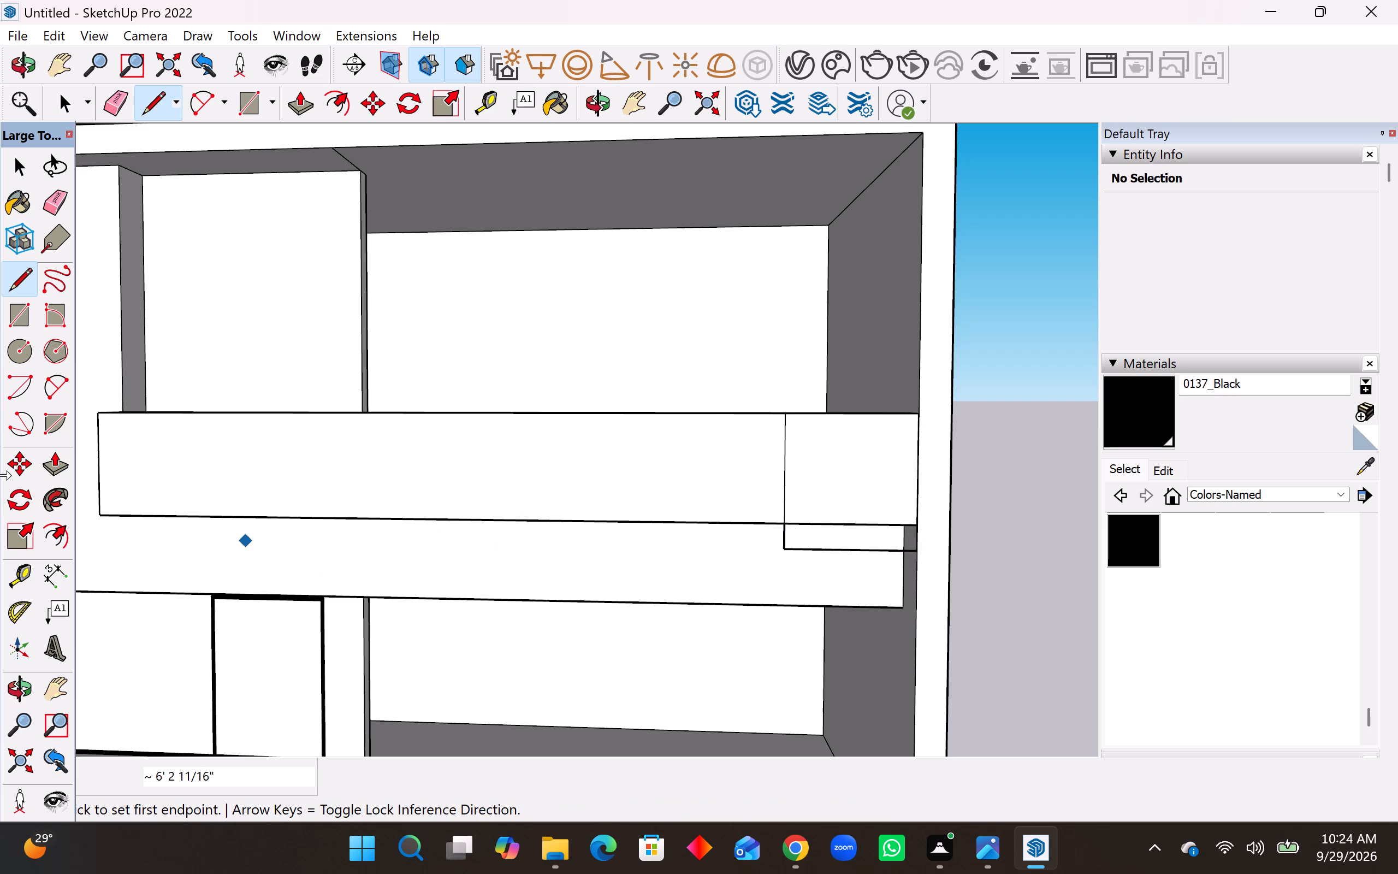
# Push/Pull the outlined end face of the upper projecting band outward by 1'.
pyautogui.click(61, 469)
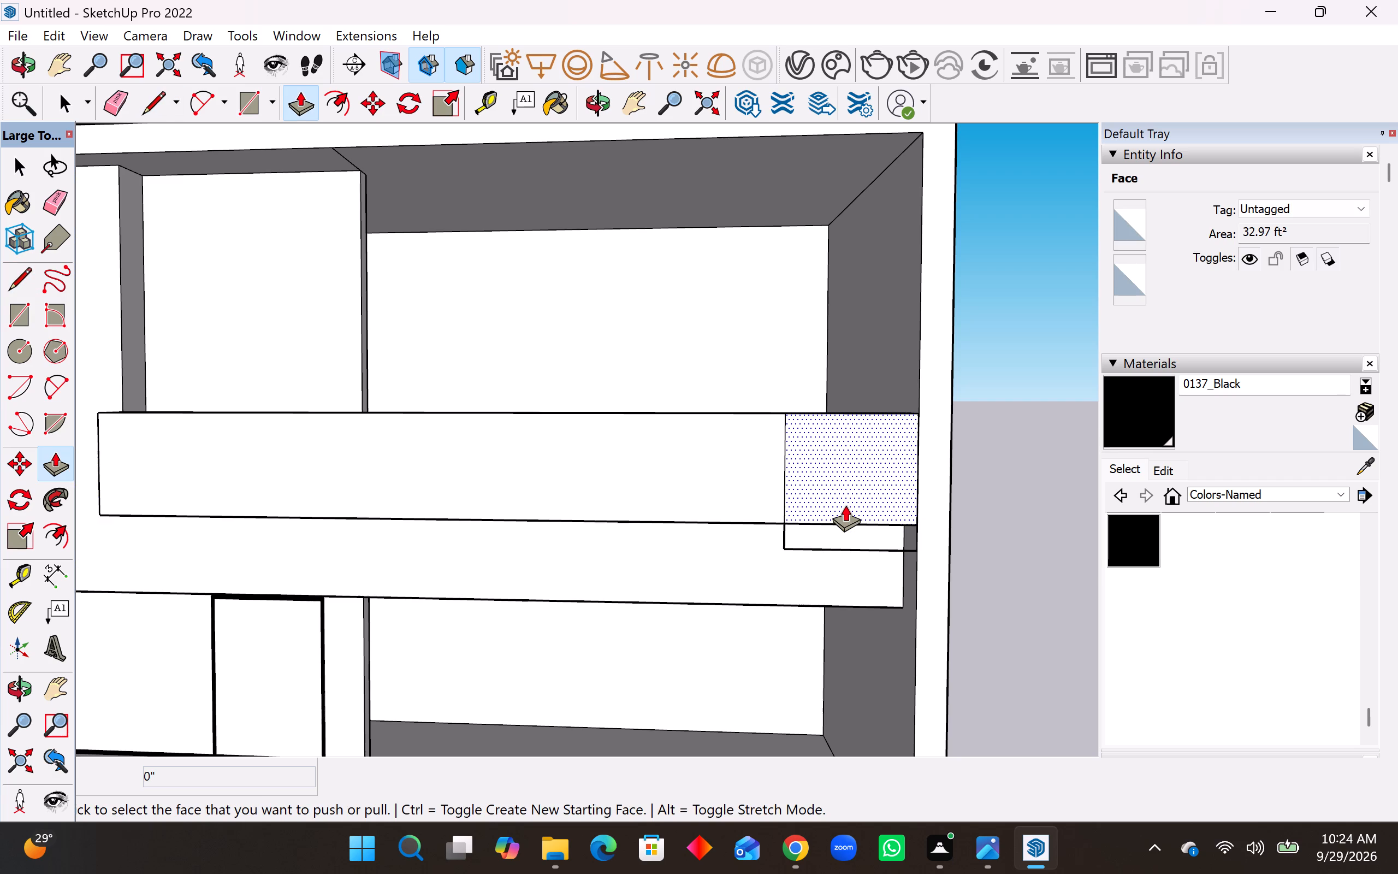
pyautogui.click(845, 505)
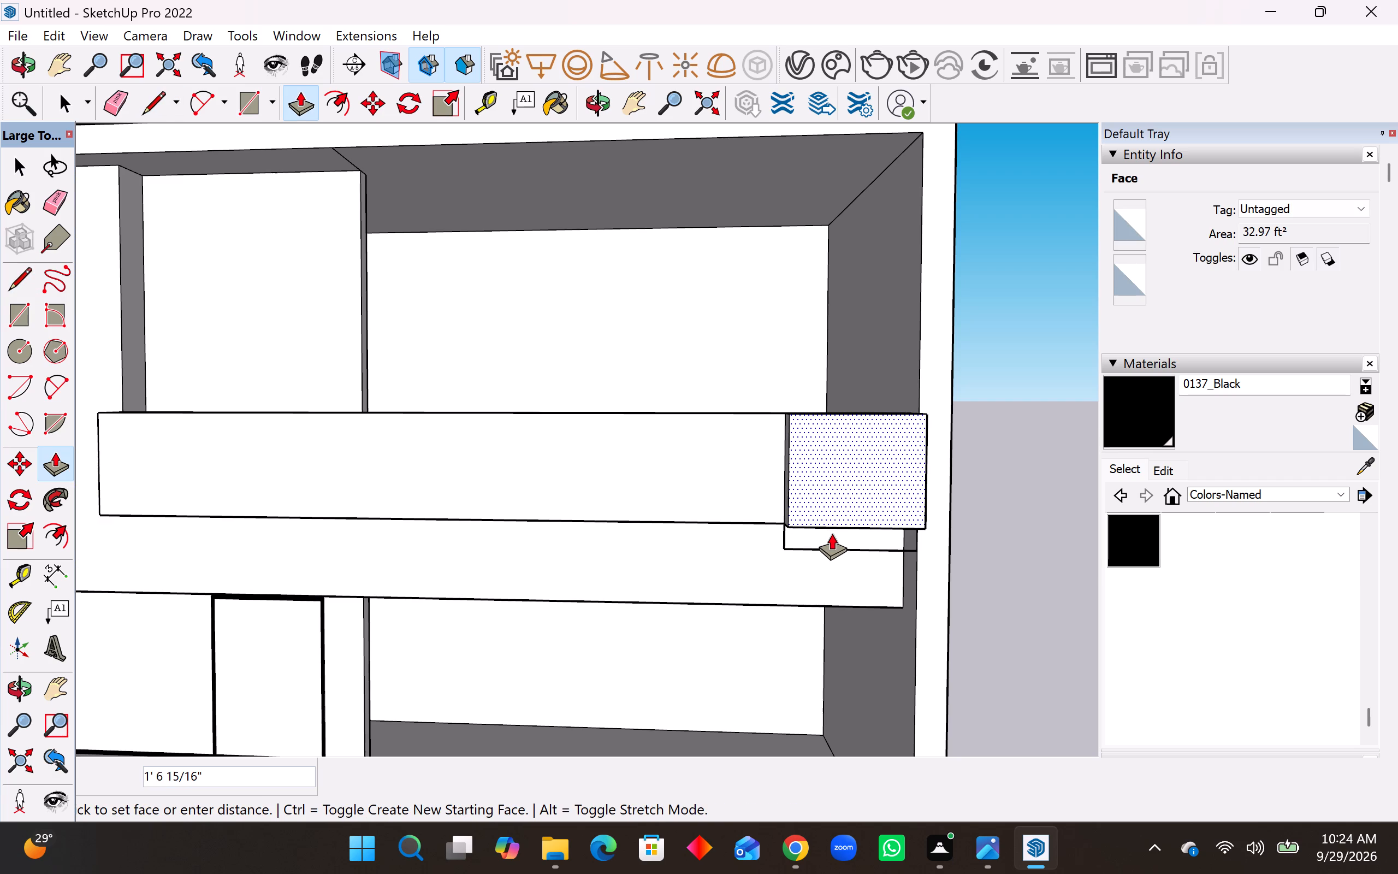
pyautogui.moveTo(840, 525); pyautogui.dragTo(946, 436, button='middle')
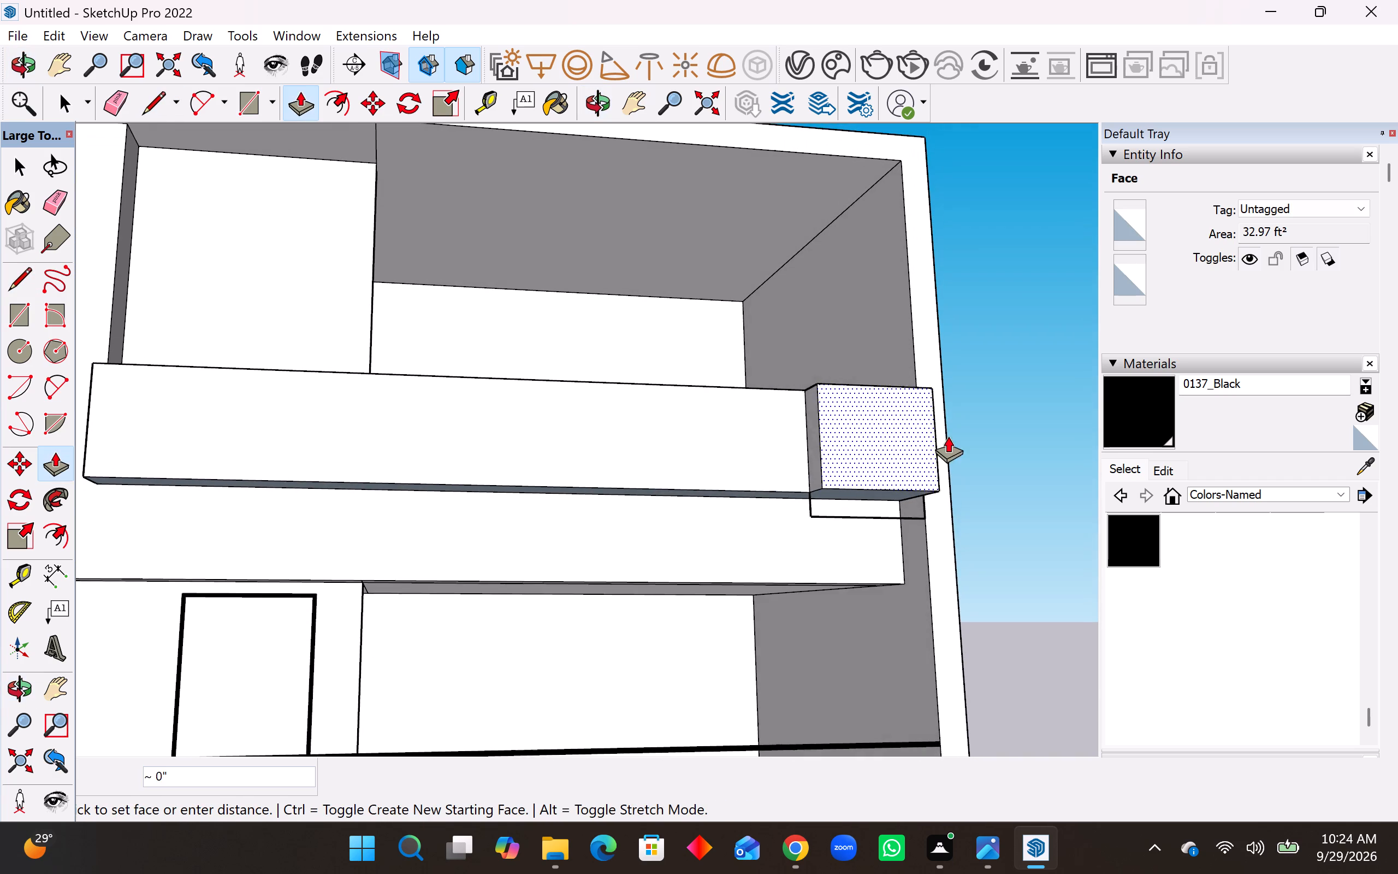
pyautogui.middleClick(915, 458)
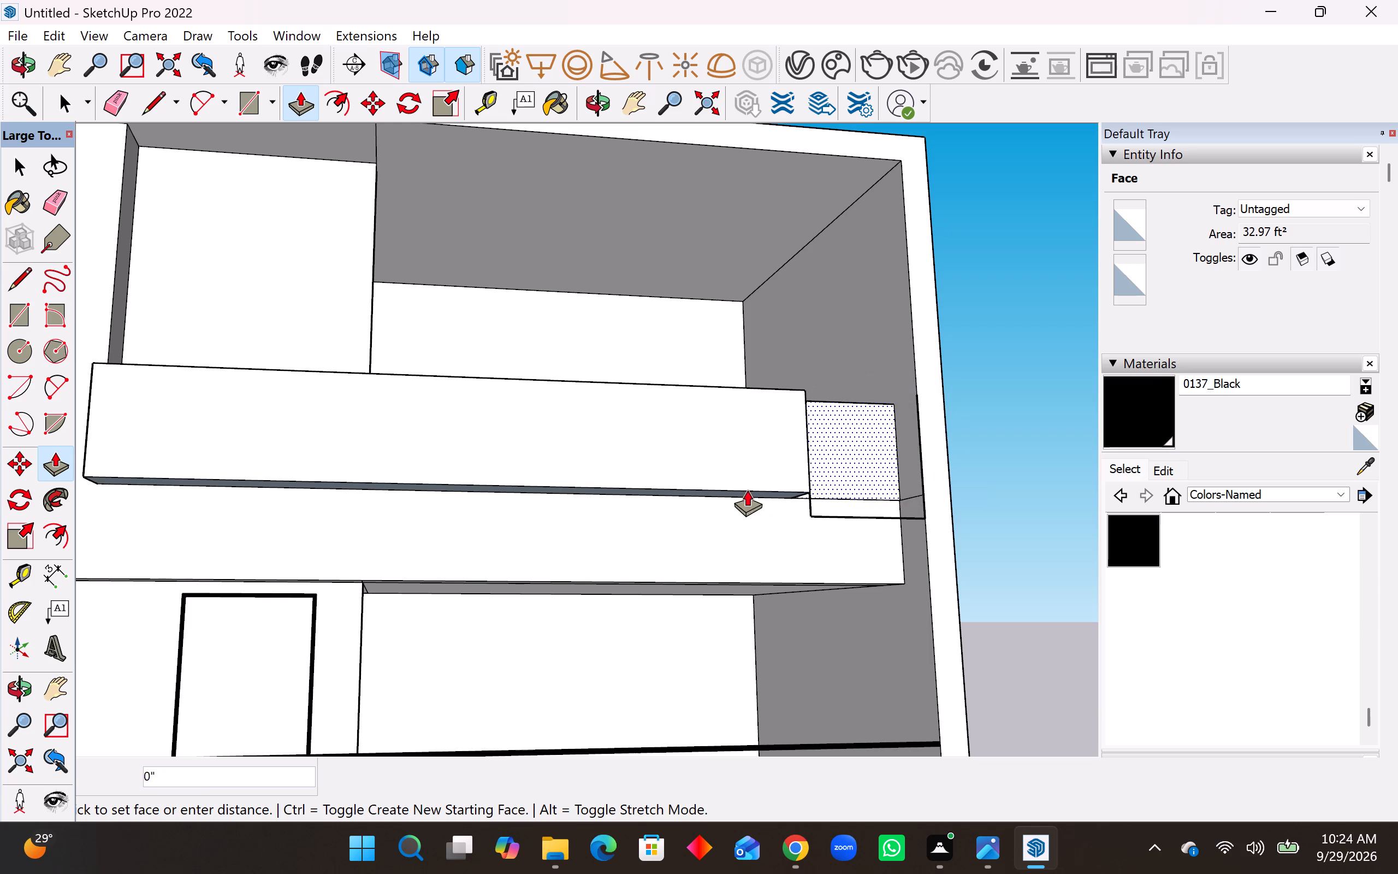
pyautogui.scroll(-8, 771, 446)
pyautogui.moveTo(786, 452); pyautogui.dragTo(775, 500, button='middle')
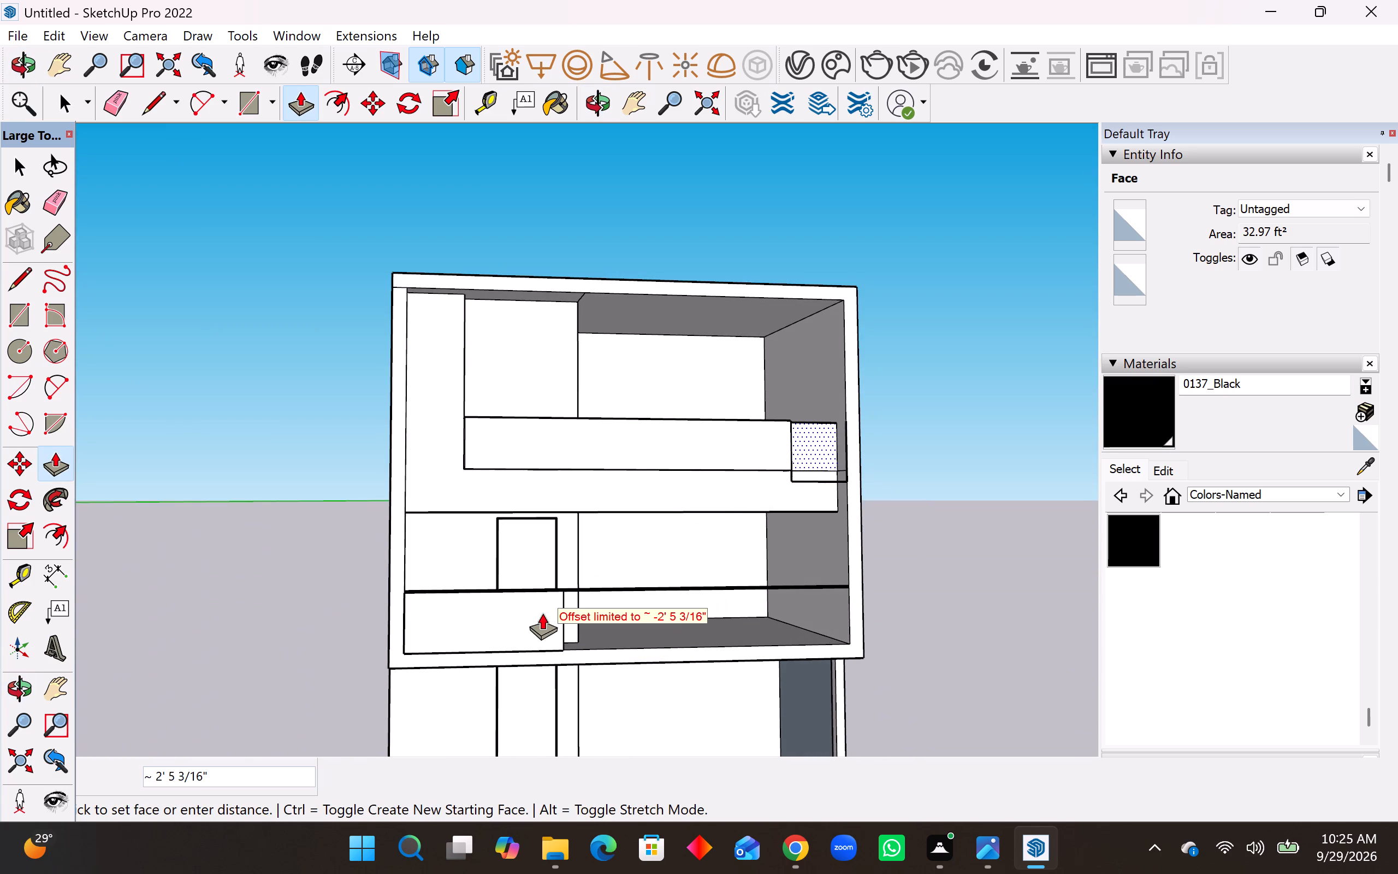
pyautogui.moveTo(537, 616); pyautogui.dragTo(571, 666, button='middle')
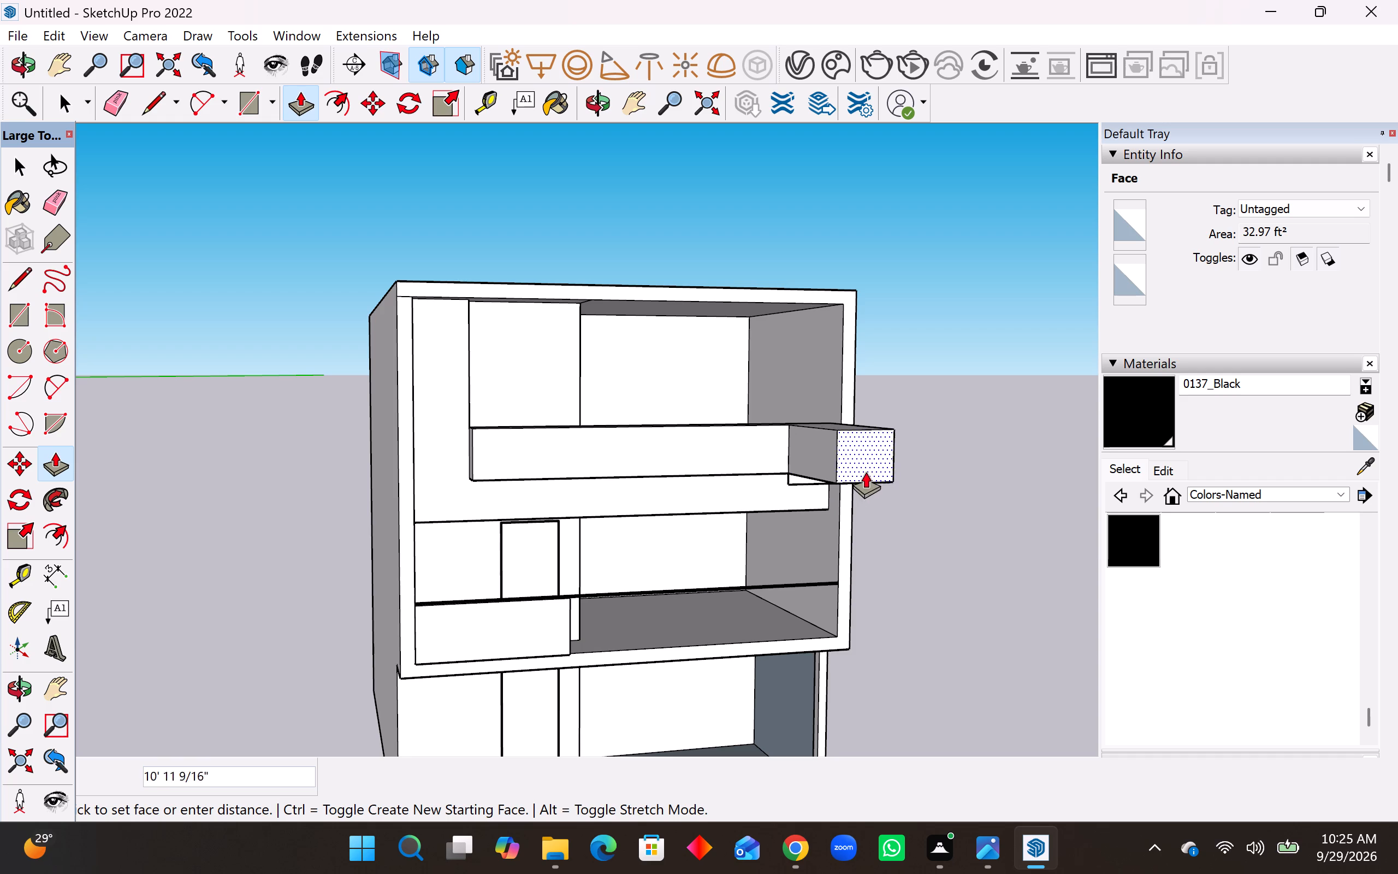
pyautogui.moveTo(851, 471); pyautogui.dragTo(911, 627, button='middle')
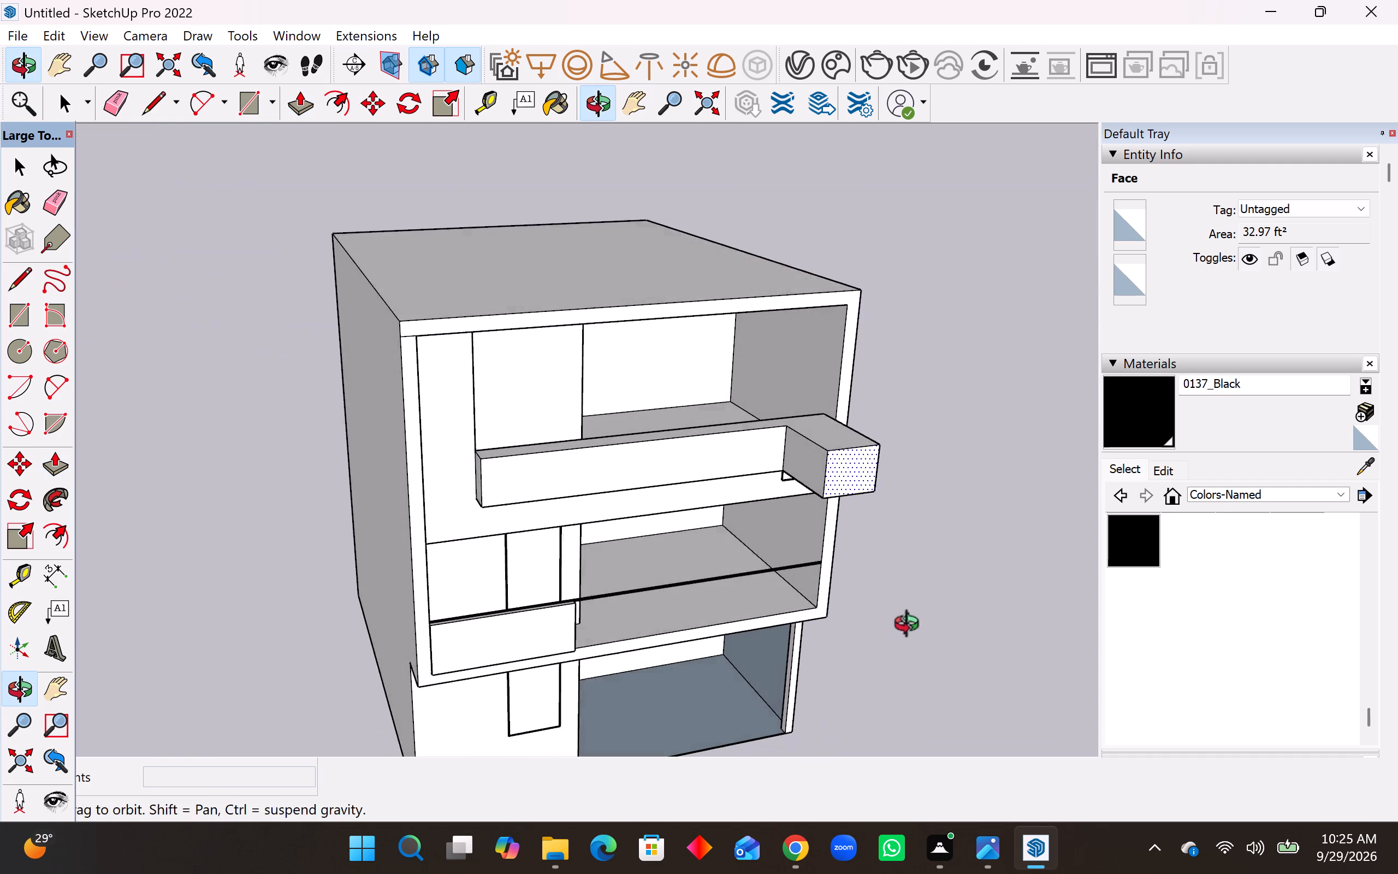
pyautogui.moveTo(911, 627); pyautogui.dragTo(939, 637, button='middle')
pyautogui.middleClick(939, 637)
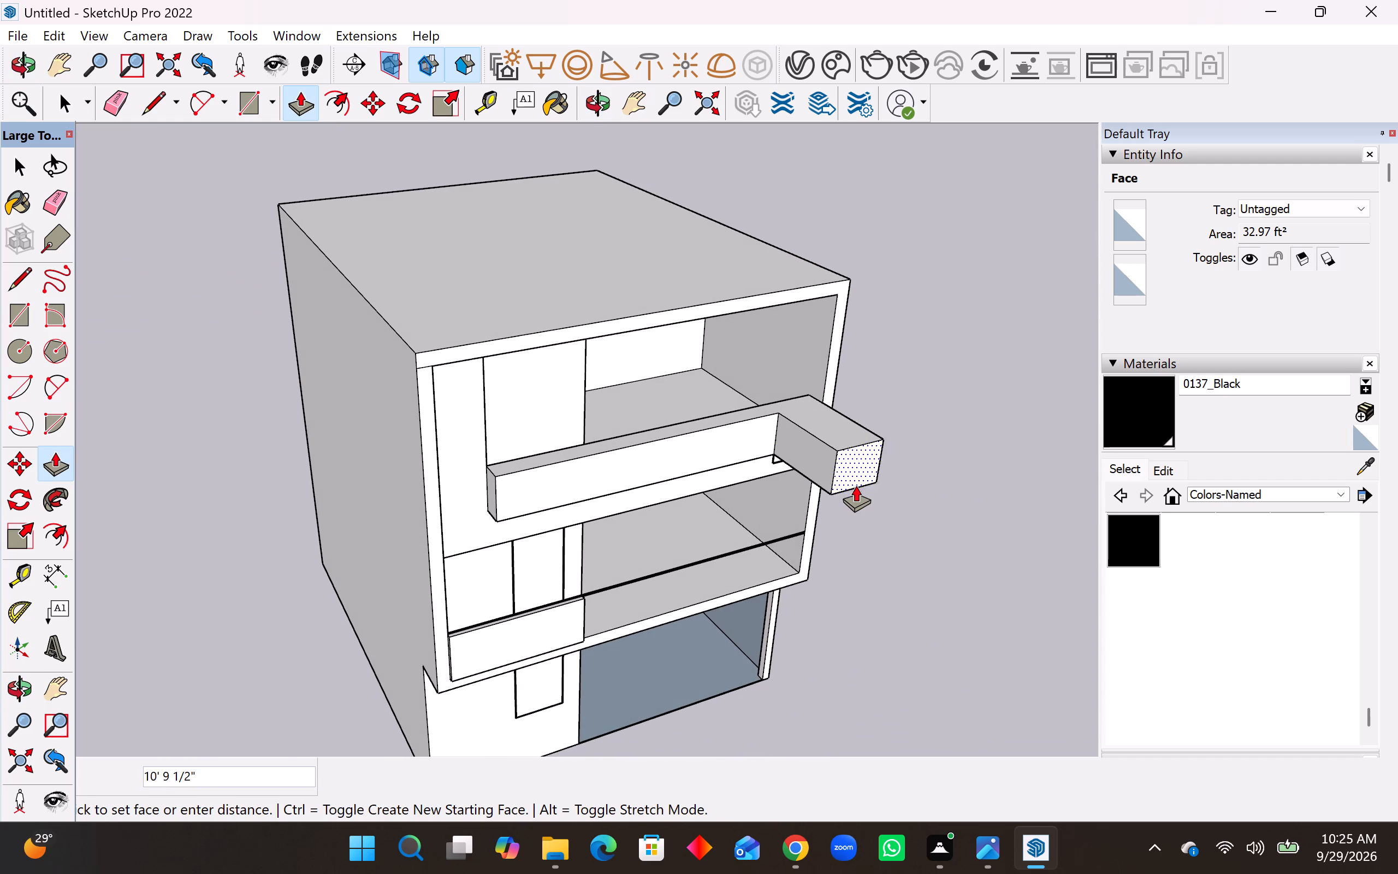
pyautogui.moveTo(848, 486); pyautogui.dragTo(371, 451, button='middle')
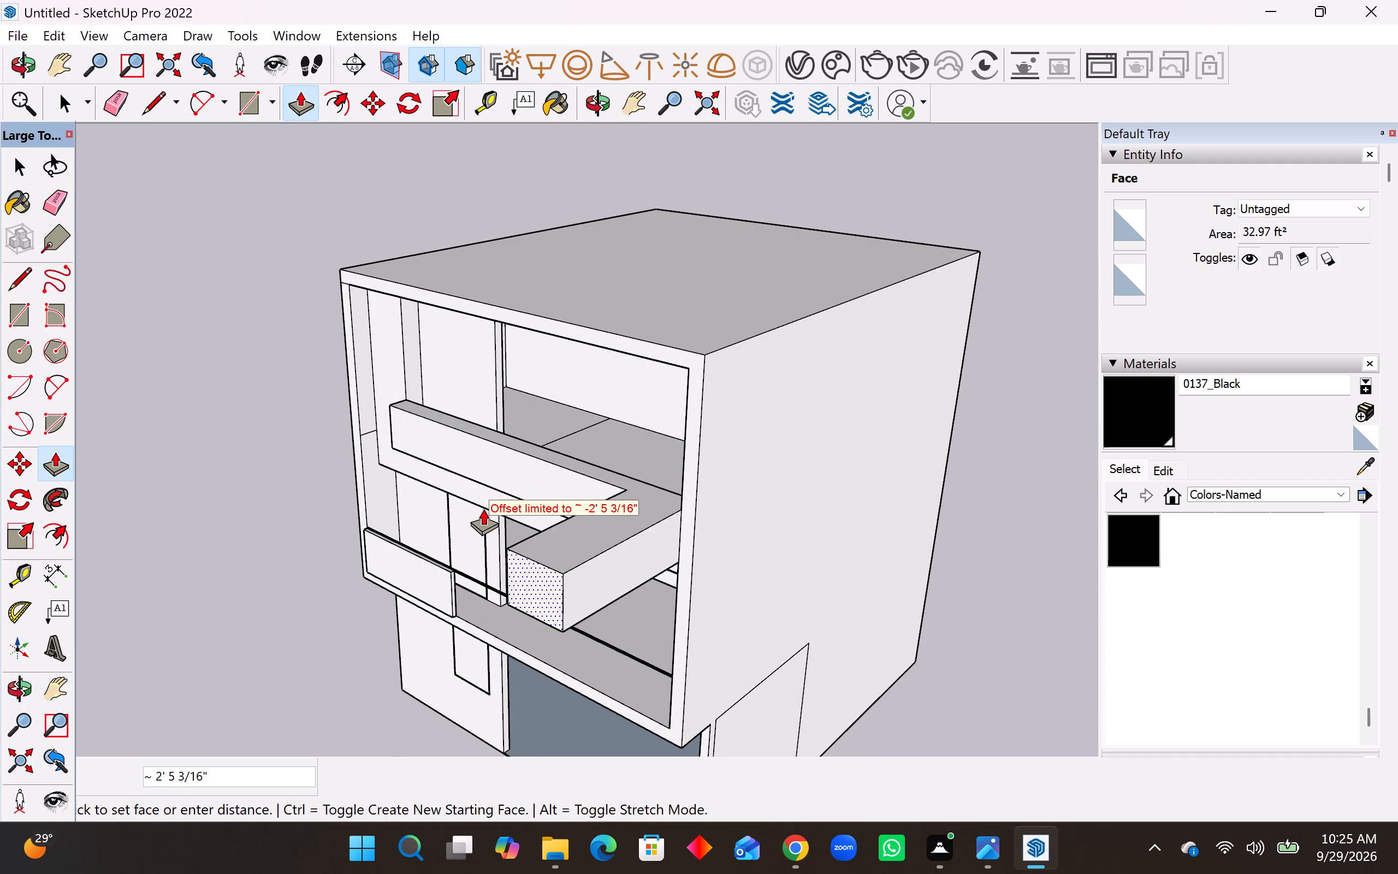
pyautogui.write("1'")
pyautogui.press('Return')
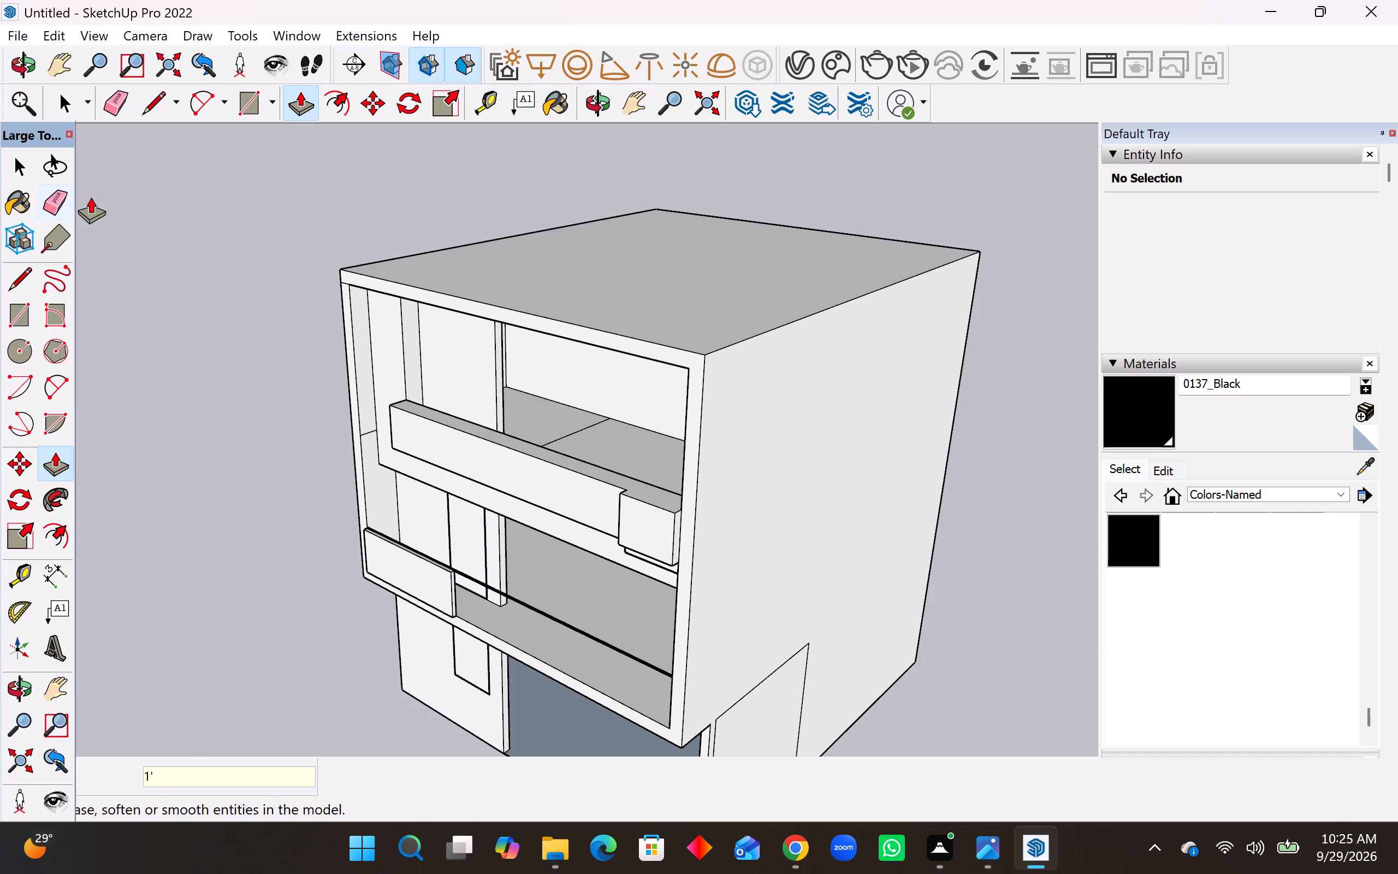
# Draw a rectangle about 6' 3" by 1' 3" directly below the raised end block, filling the open strip outline.
pyautogui.scroll(8, 528, 576)
pyautogui.scroll(1, 713, 537)
pyautogui.moveTo(713, 537); pyautogui.dragTo(745, 494, button='middle')
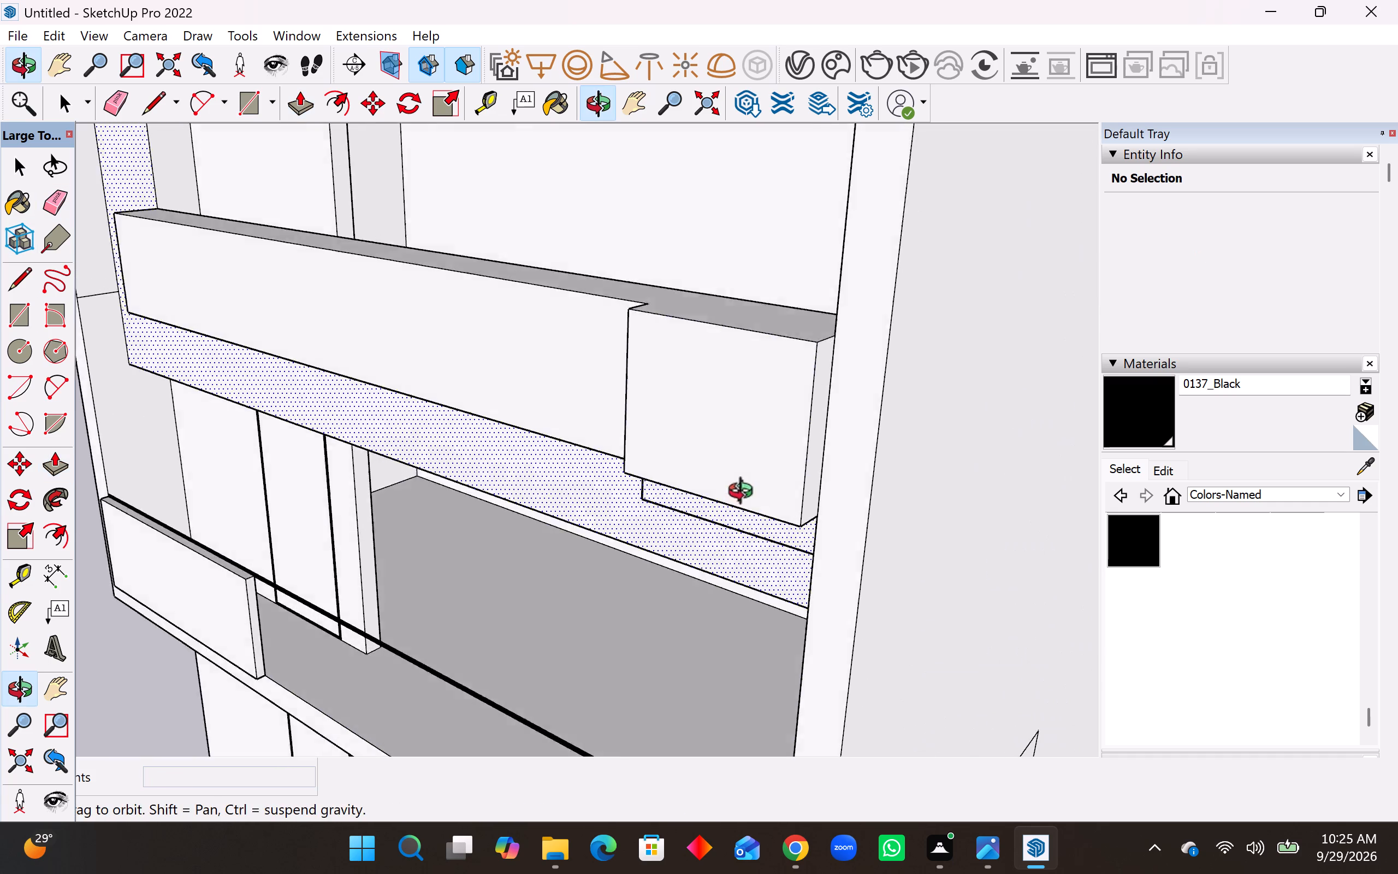
pyautogui.moveTo(745, 494); pyautogui.dragTo(763, 474, button='middle')
pyautogui.moveTo(855, 403); pyautogui.dragTo(1096, 314, button='middle')
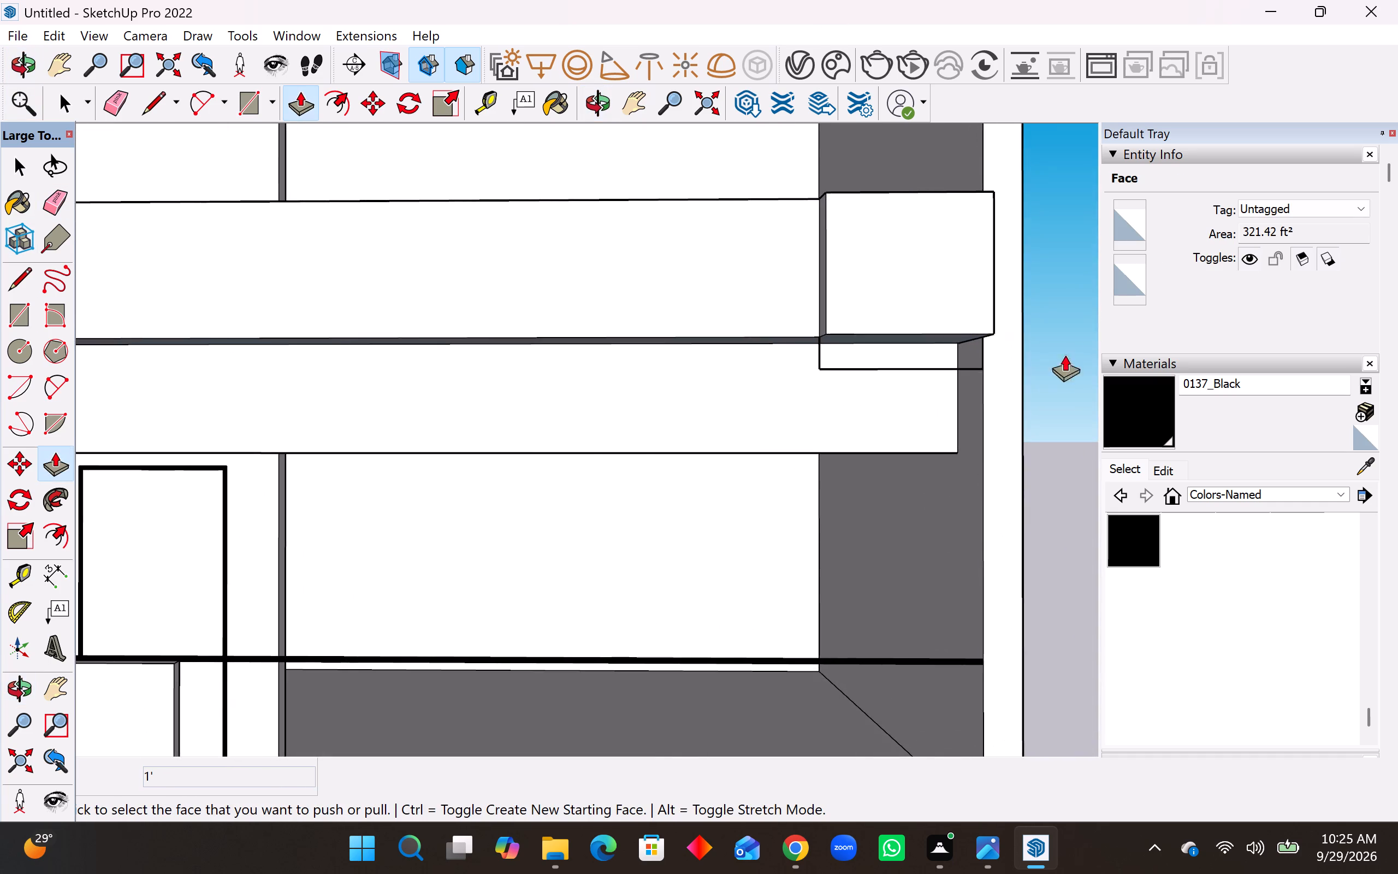
pyautogui.scroll(2, 777, 403)
pyautogui.click(20, 306)
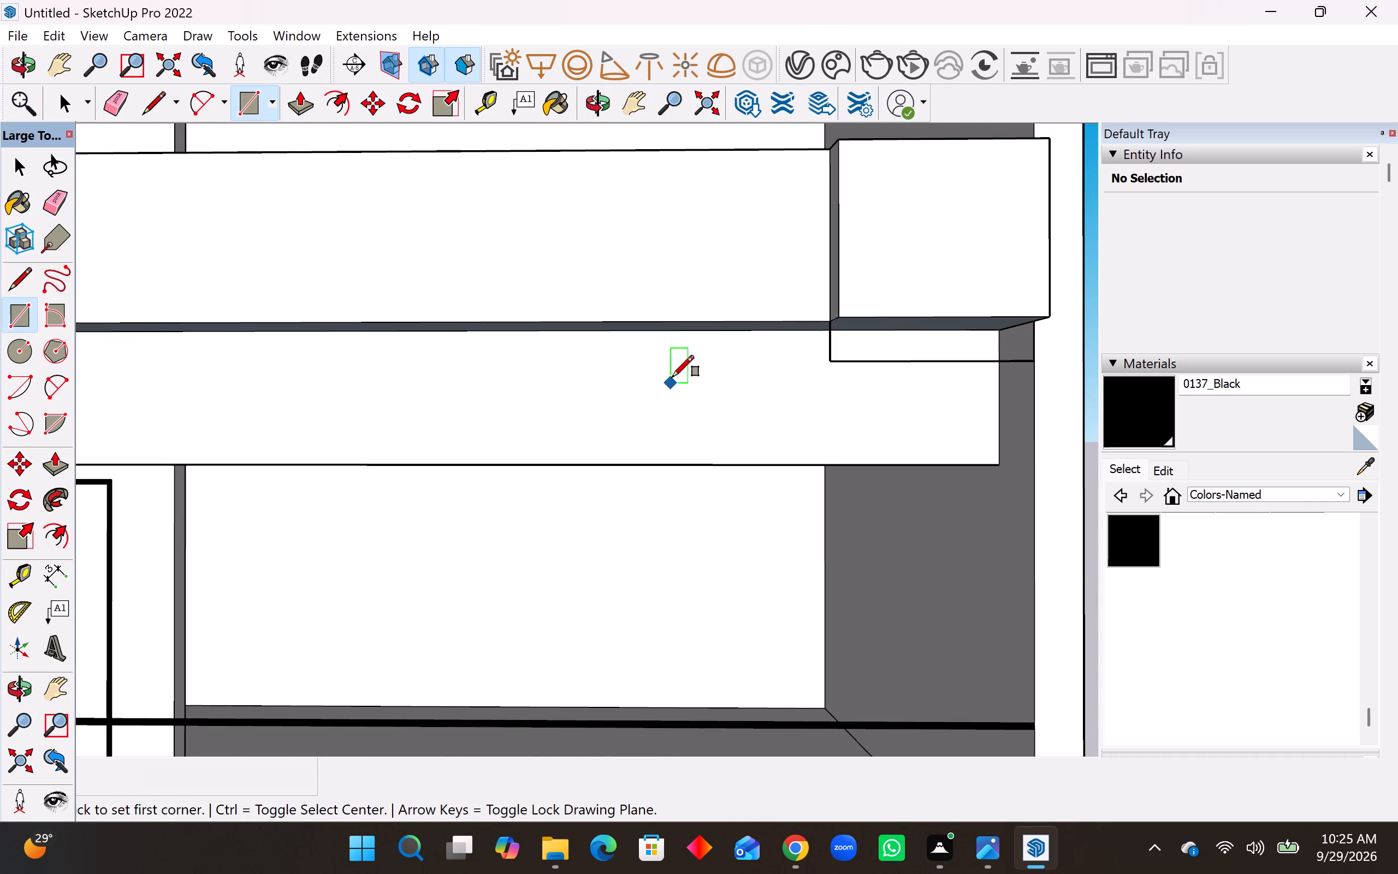
pyautogui.click(833, 324)
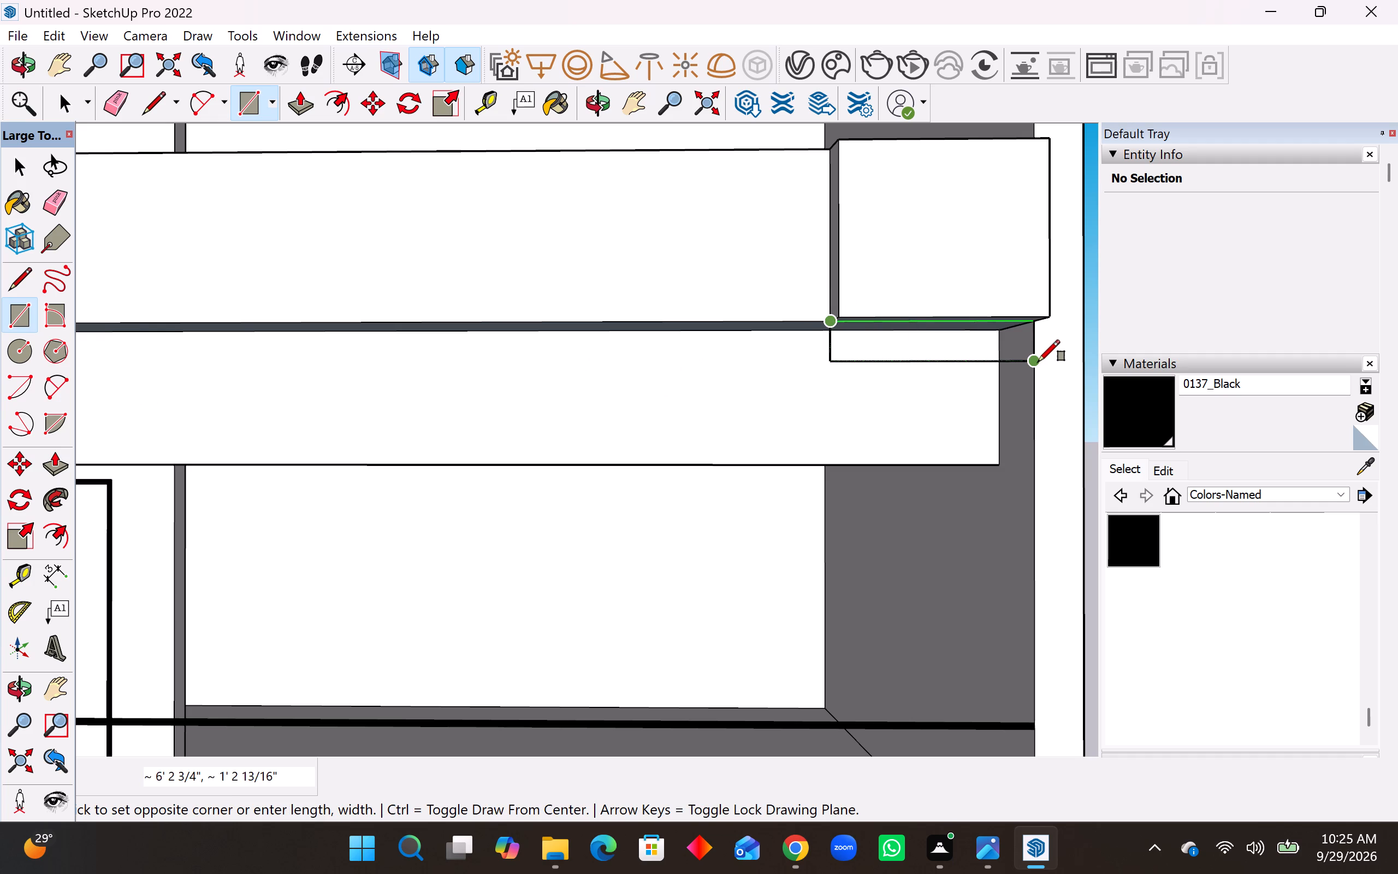
pyautogui.click(1038, 362)
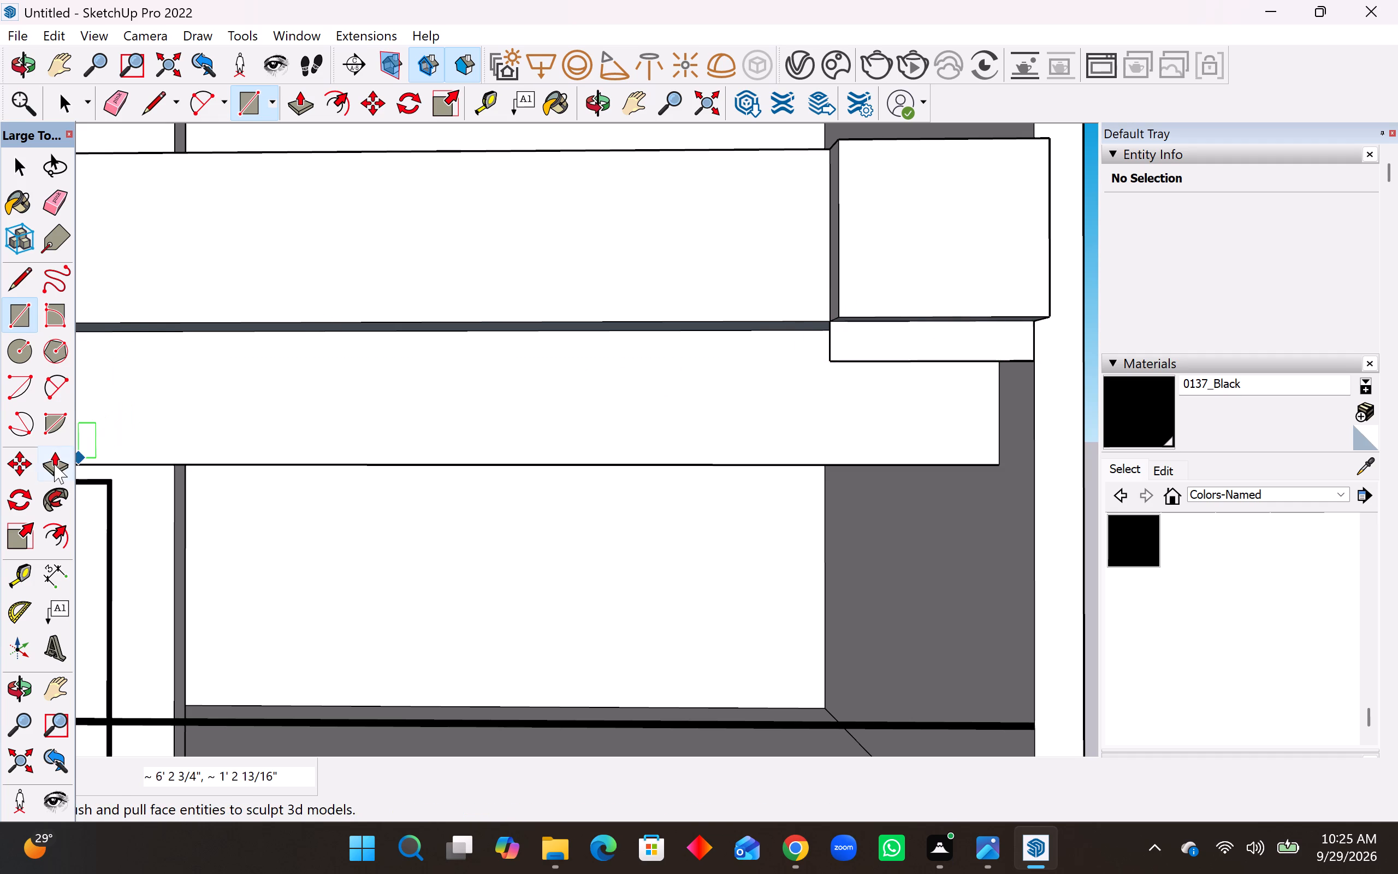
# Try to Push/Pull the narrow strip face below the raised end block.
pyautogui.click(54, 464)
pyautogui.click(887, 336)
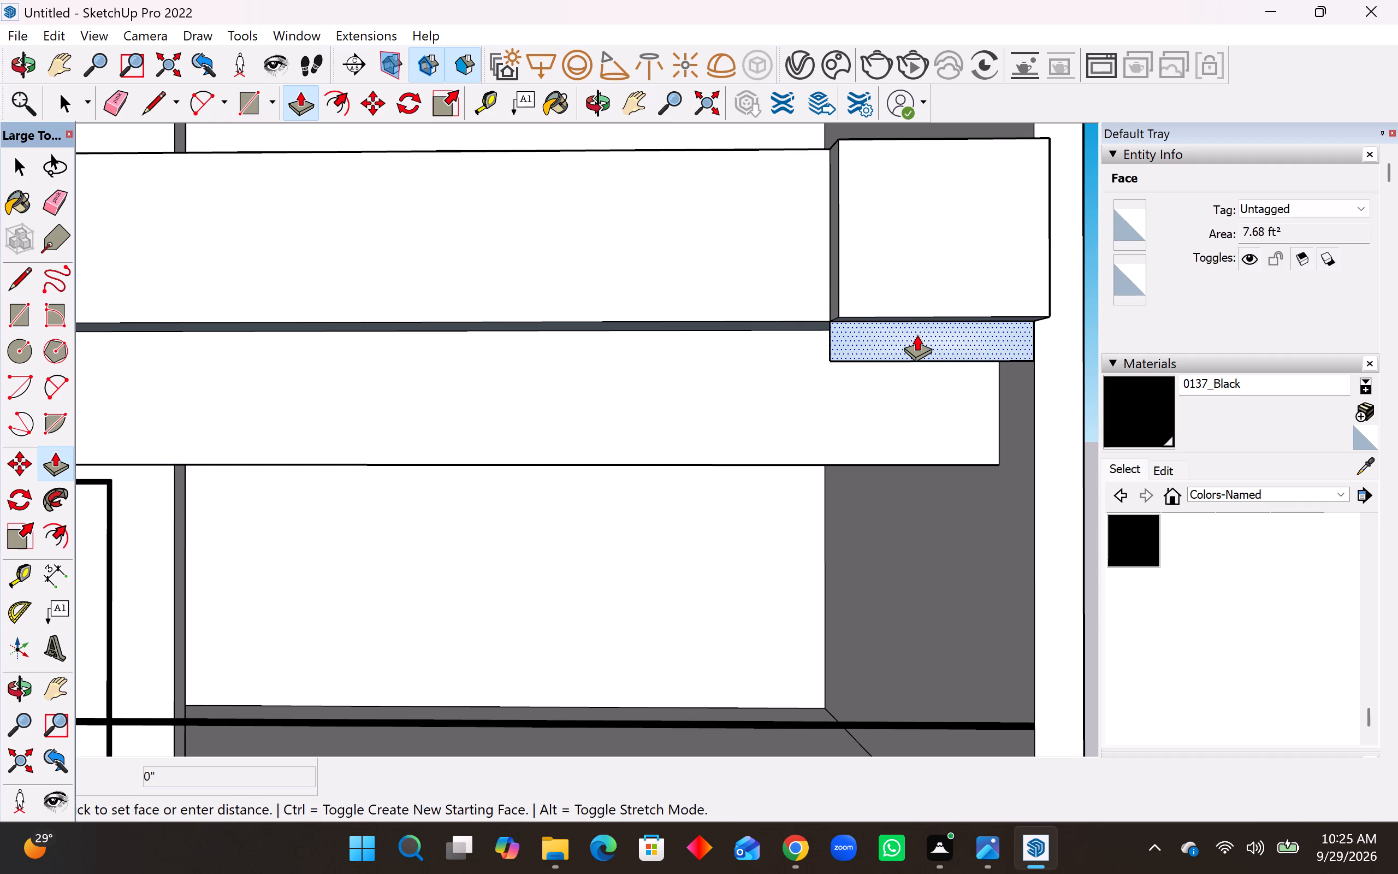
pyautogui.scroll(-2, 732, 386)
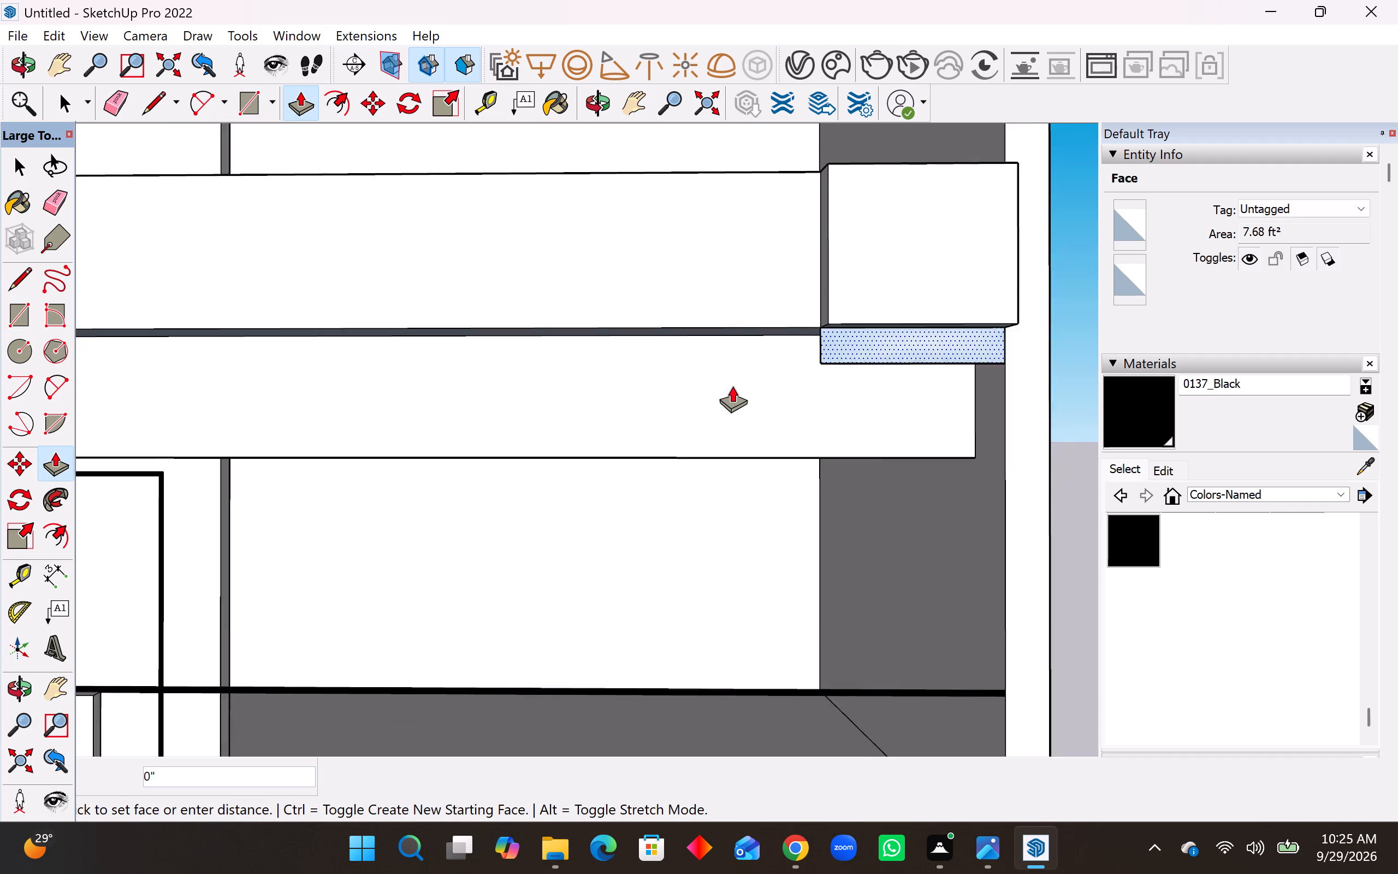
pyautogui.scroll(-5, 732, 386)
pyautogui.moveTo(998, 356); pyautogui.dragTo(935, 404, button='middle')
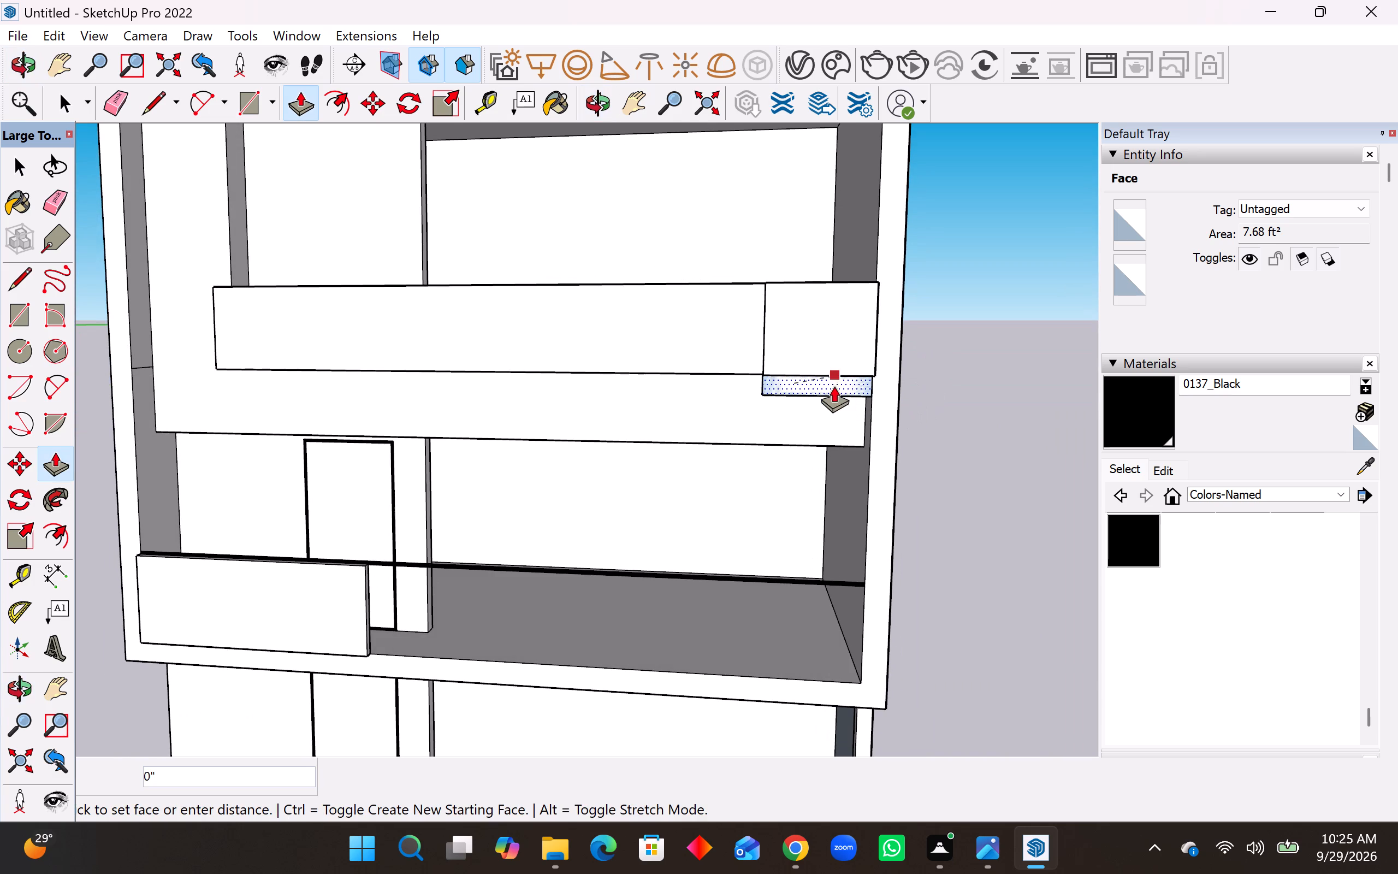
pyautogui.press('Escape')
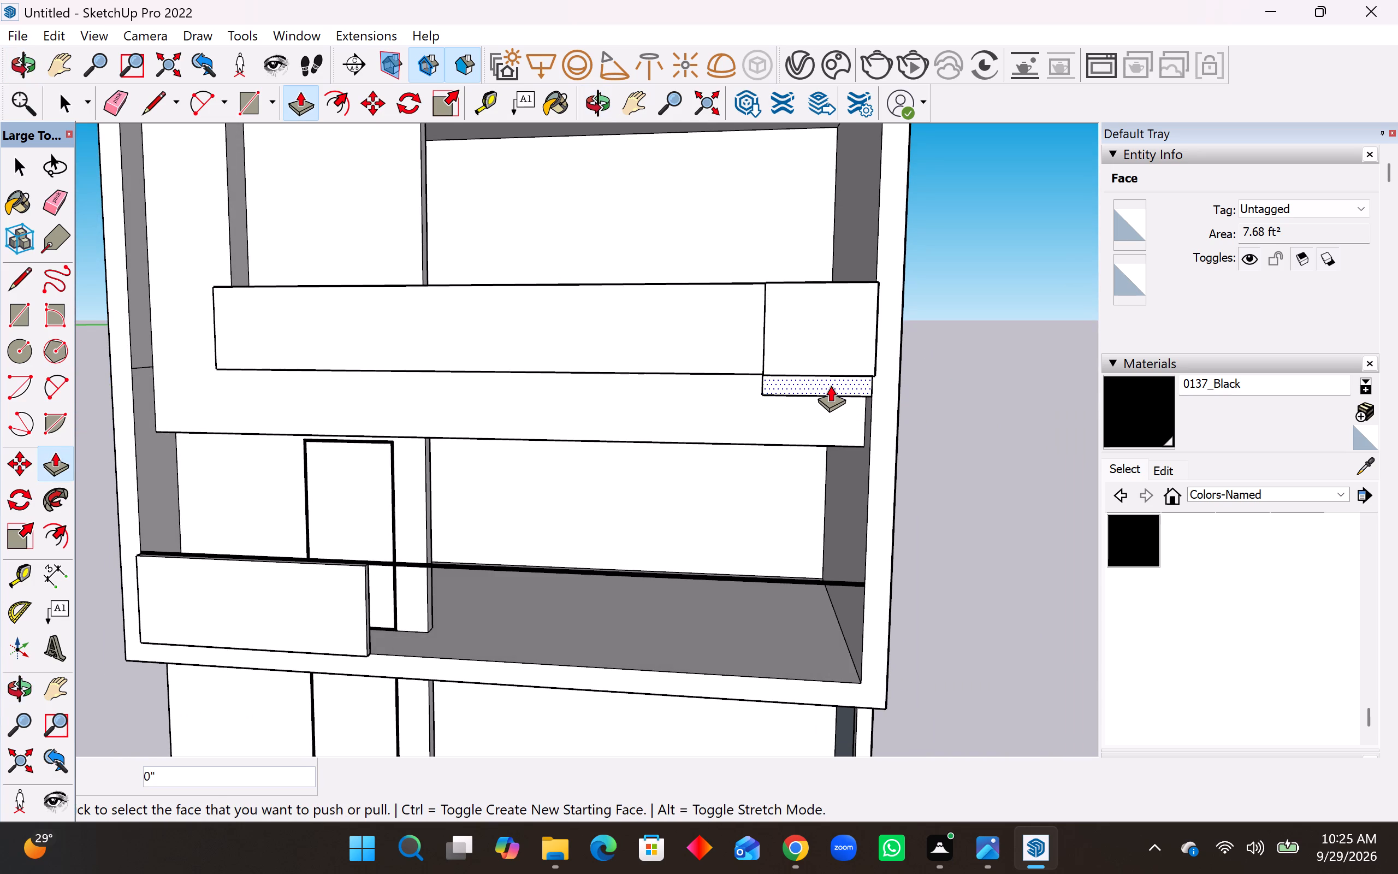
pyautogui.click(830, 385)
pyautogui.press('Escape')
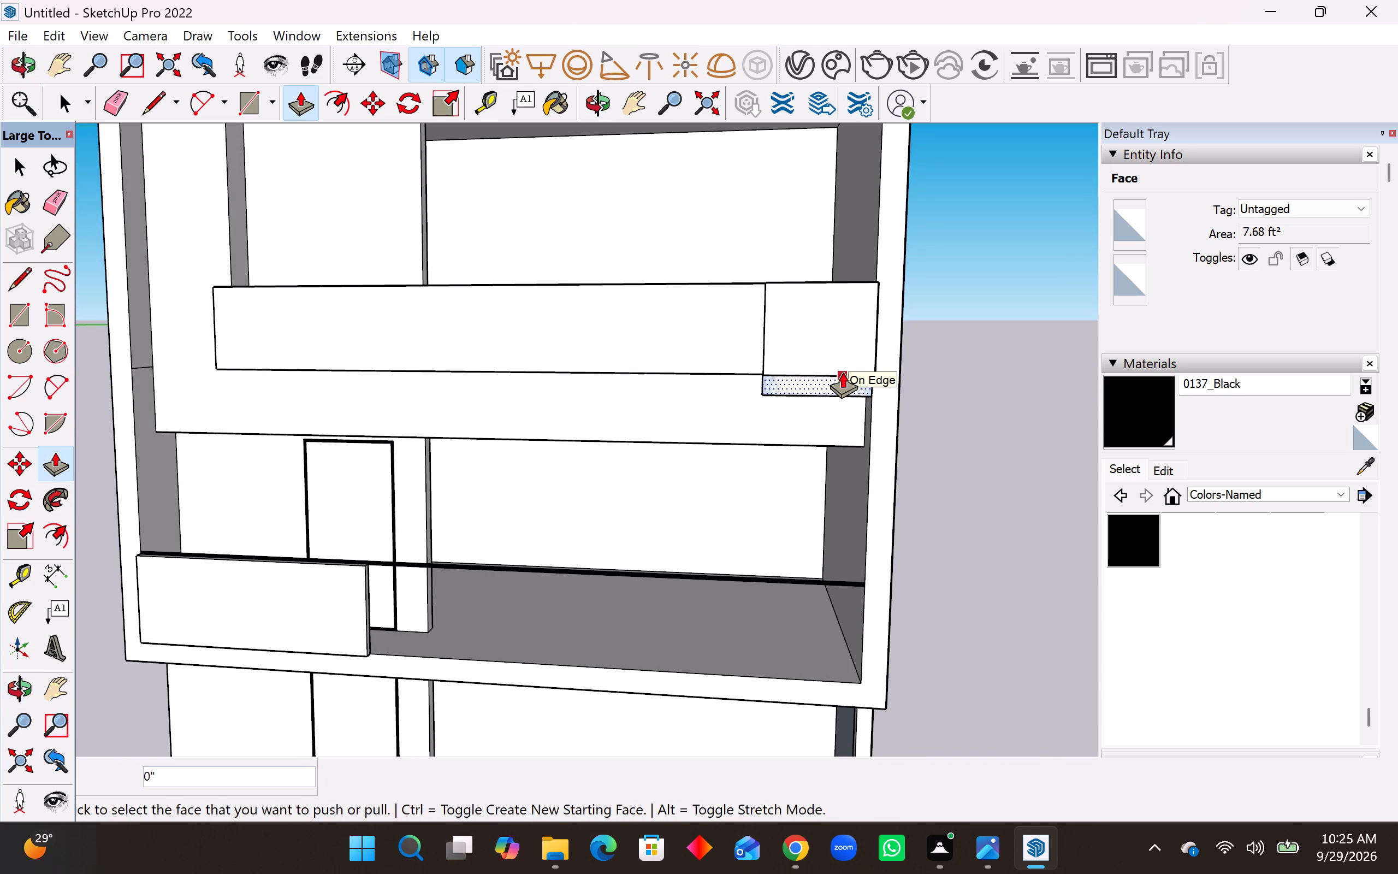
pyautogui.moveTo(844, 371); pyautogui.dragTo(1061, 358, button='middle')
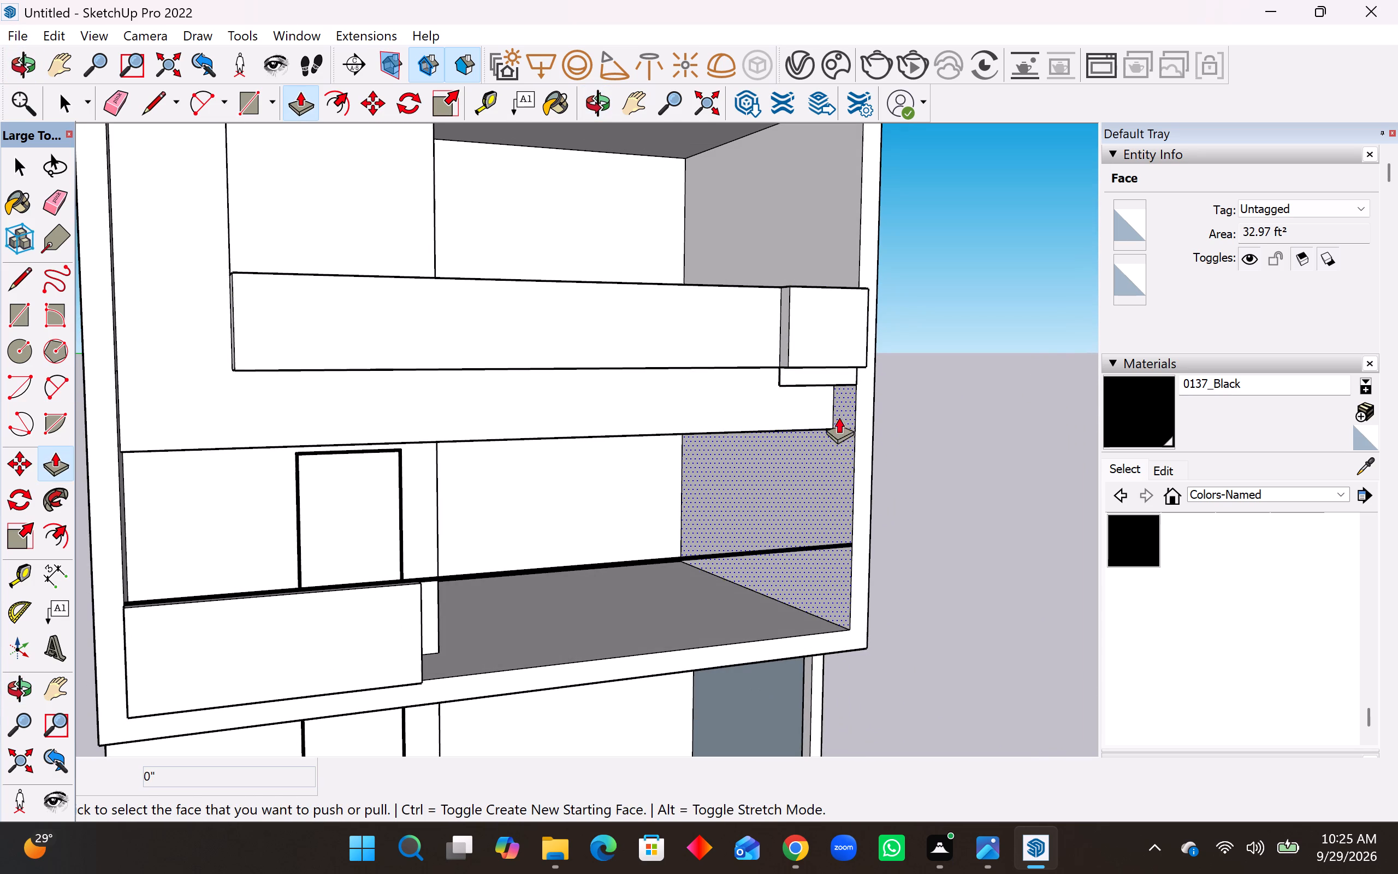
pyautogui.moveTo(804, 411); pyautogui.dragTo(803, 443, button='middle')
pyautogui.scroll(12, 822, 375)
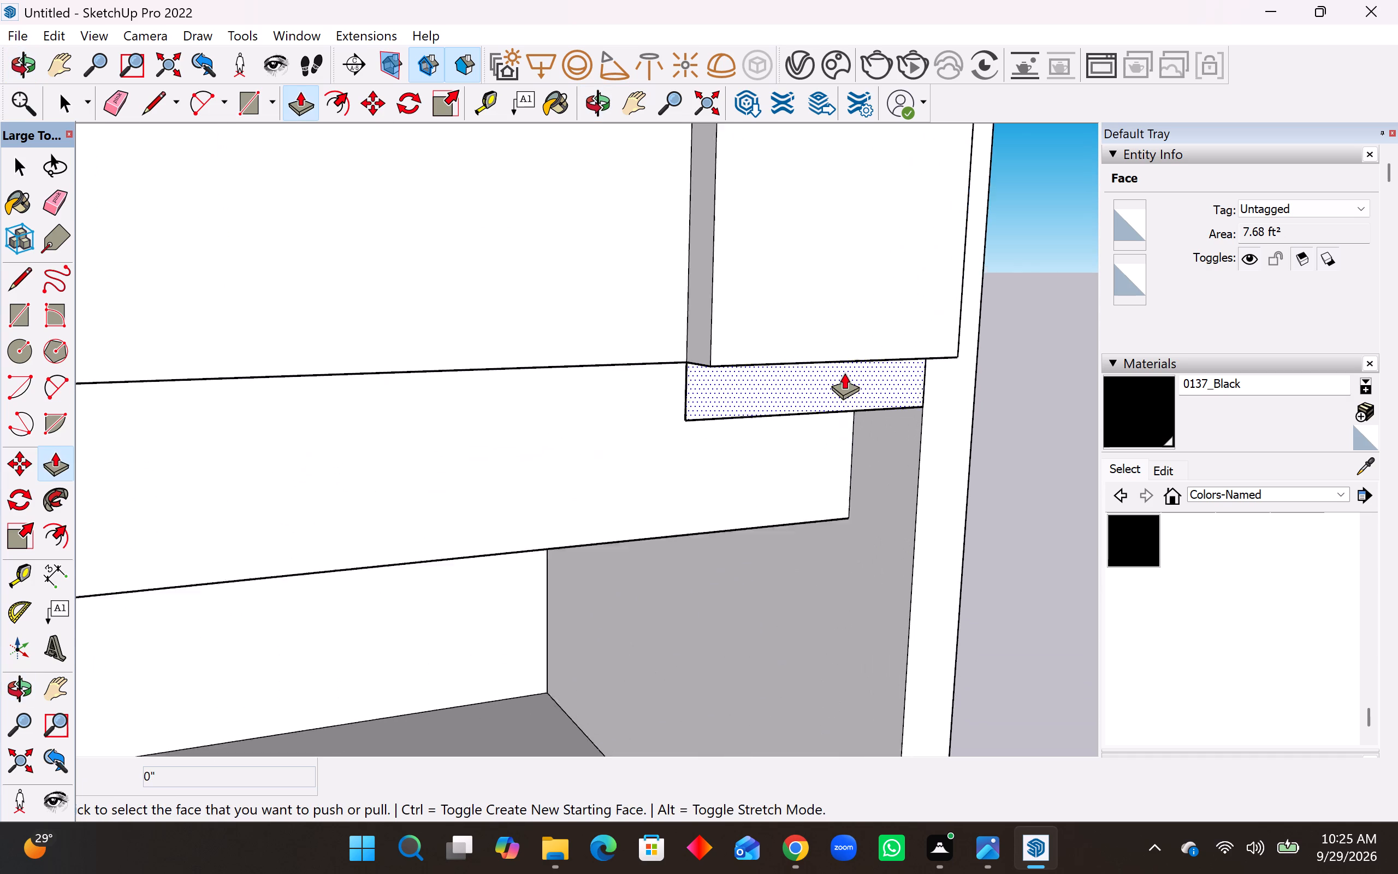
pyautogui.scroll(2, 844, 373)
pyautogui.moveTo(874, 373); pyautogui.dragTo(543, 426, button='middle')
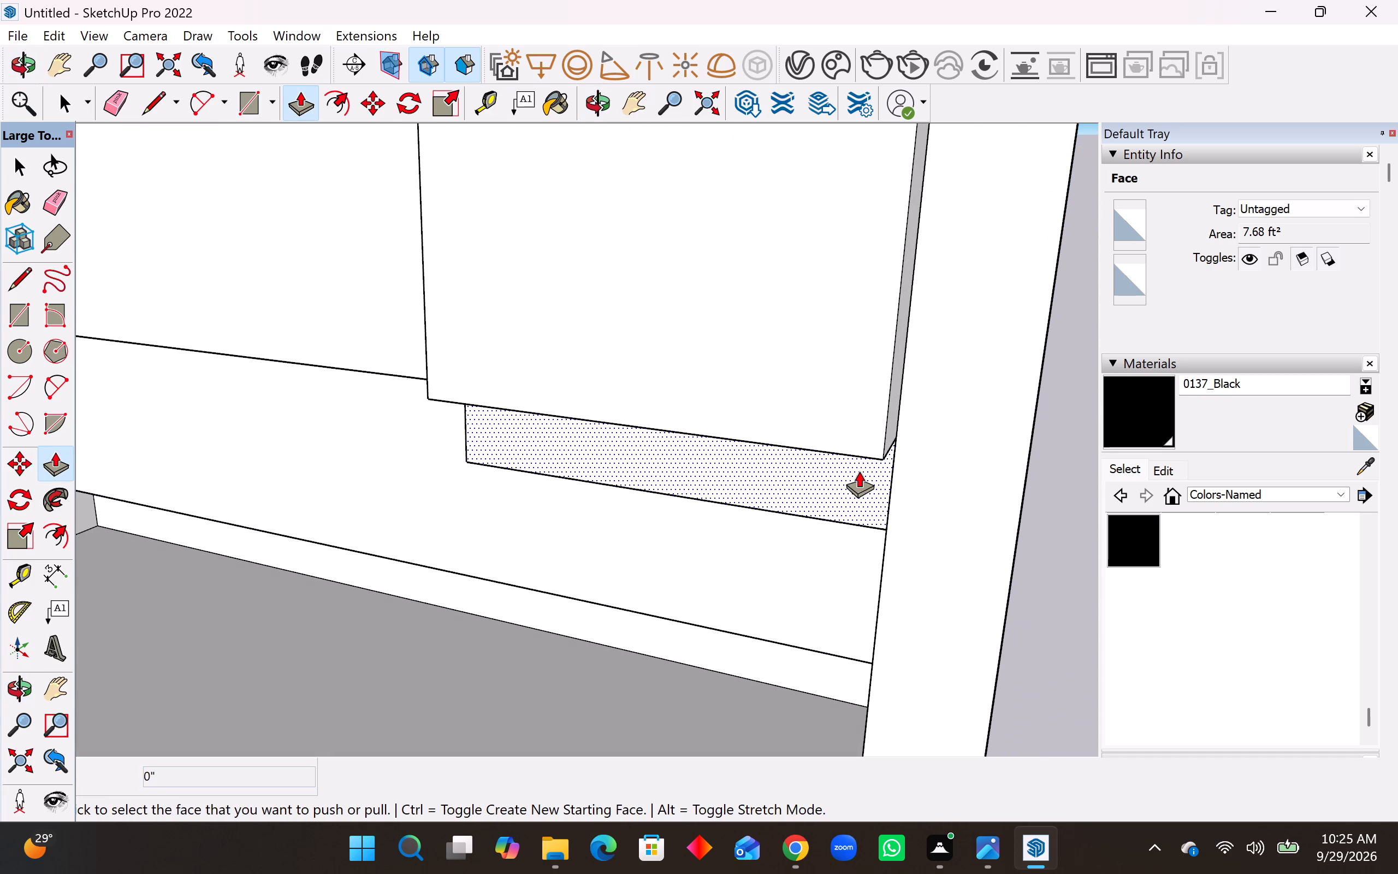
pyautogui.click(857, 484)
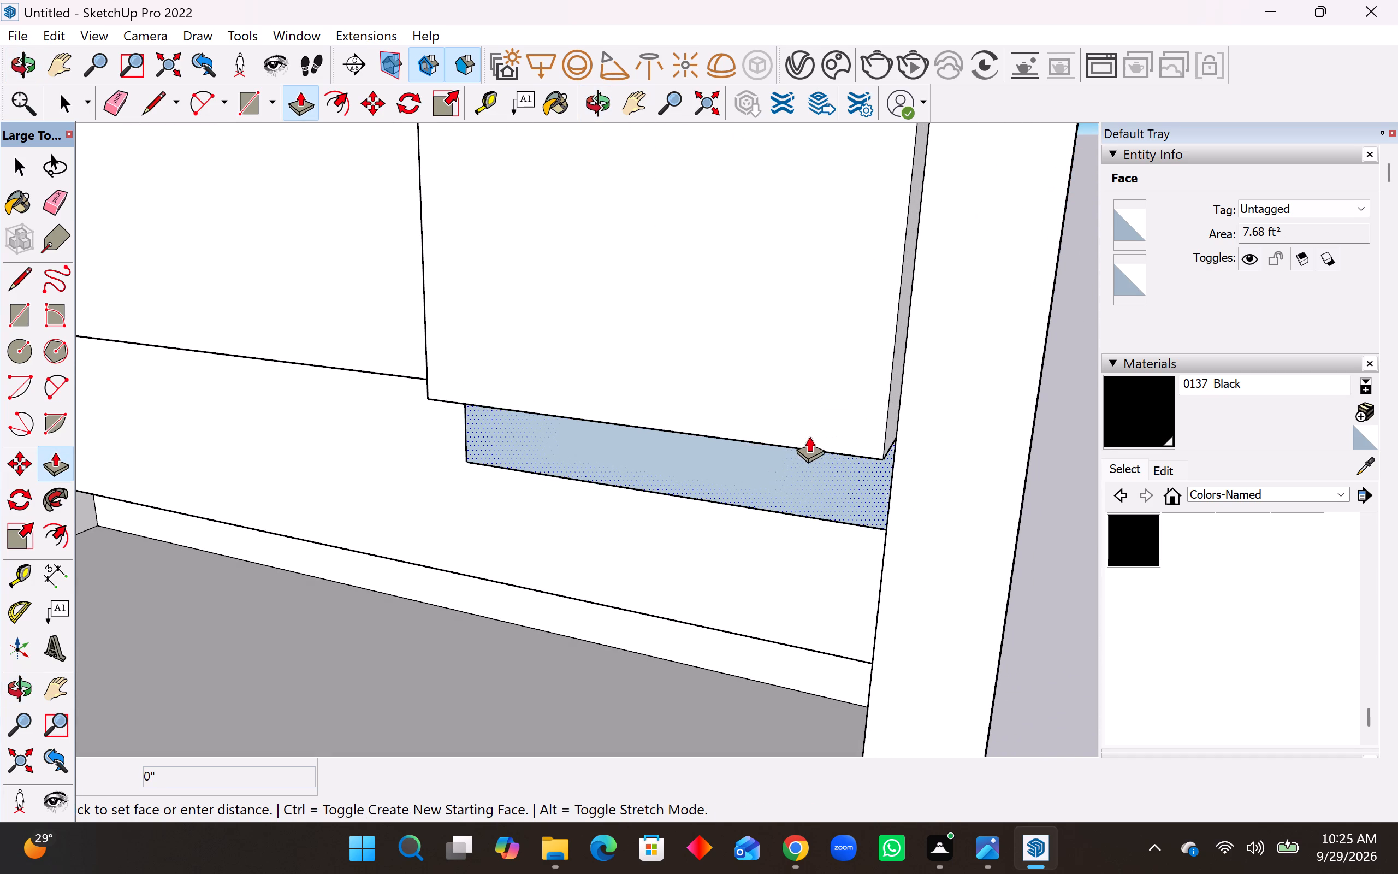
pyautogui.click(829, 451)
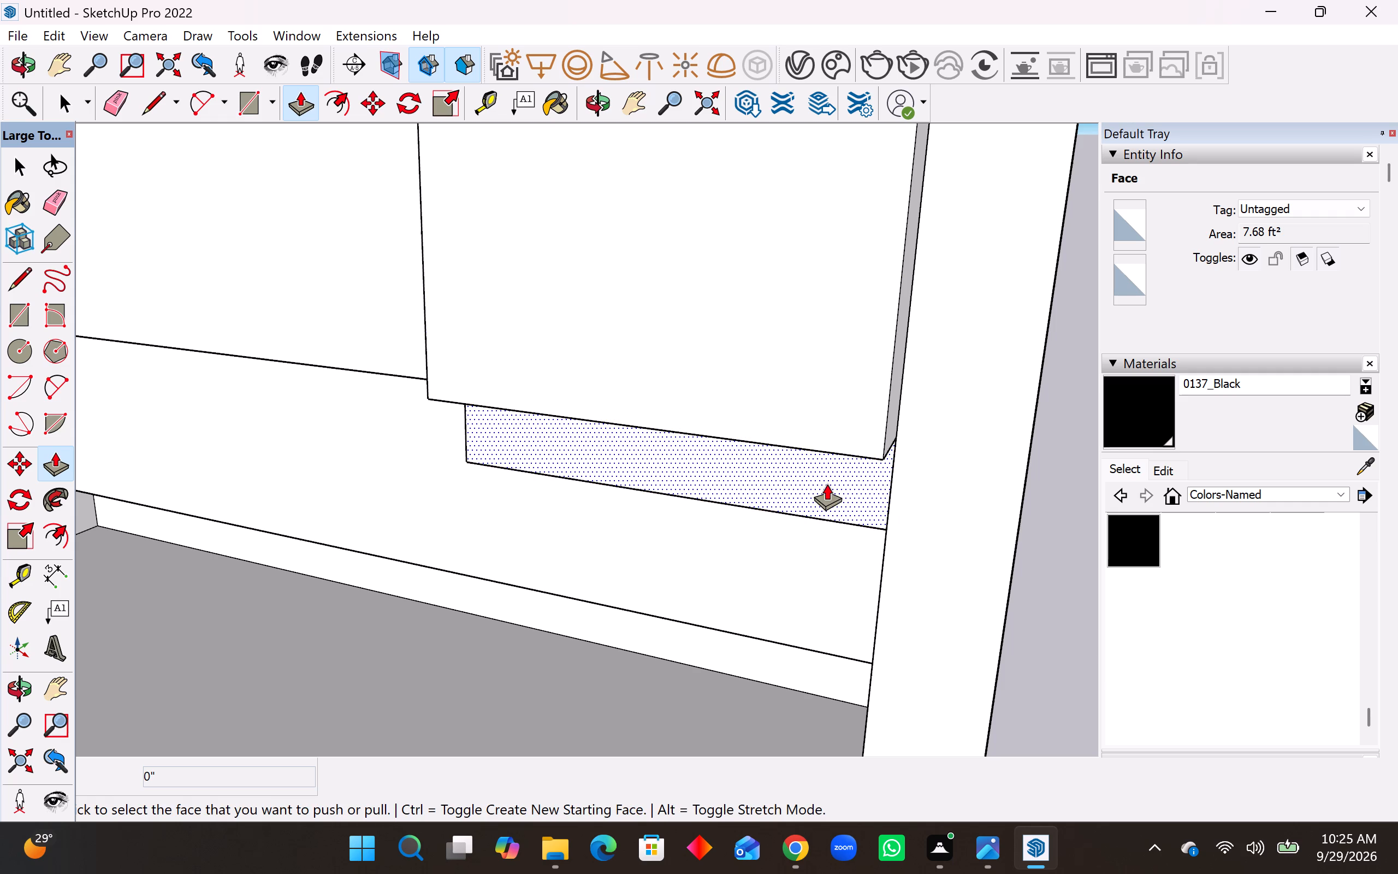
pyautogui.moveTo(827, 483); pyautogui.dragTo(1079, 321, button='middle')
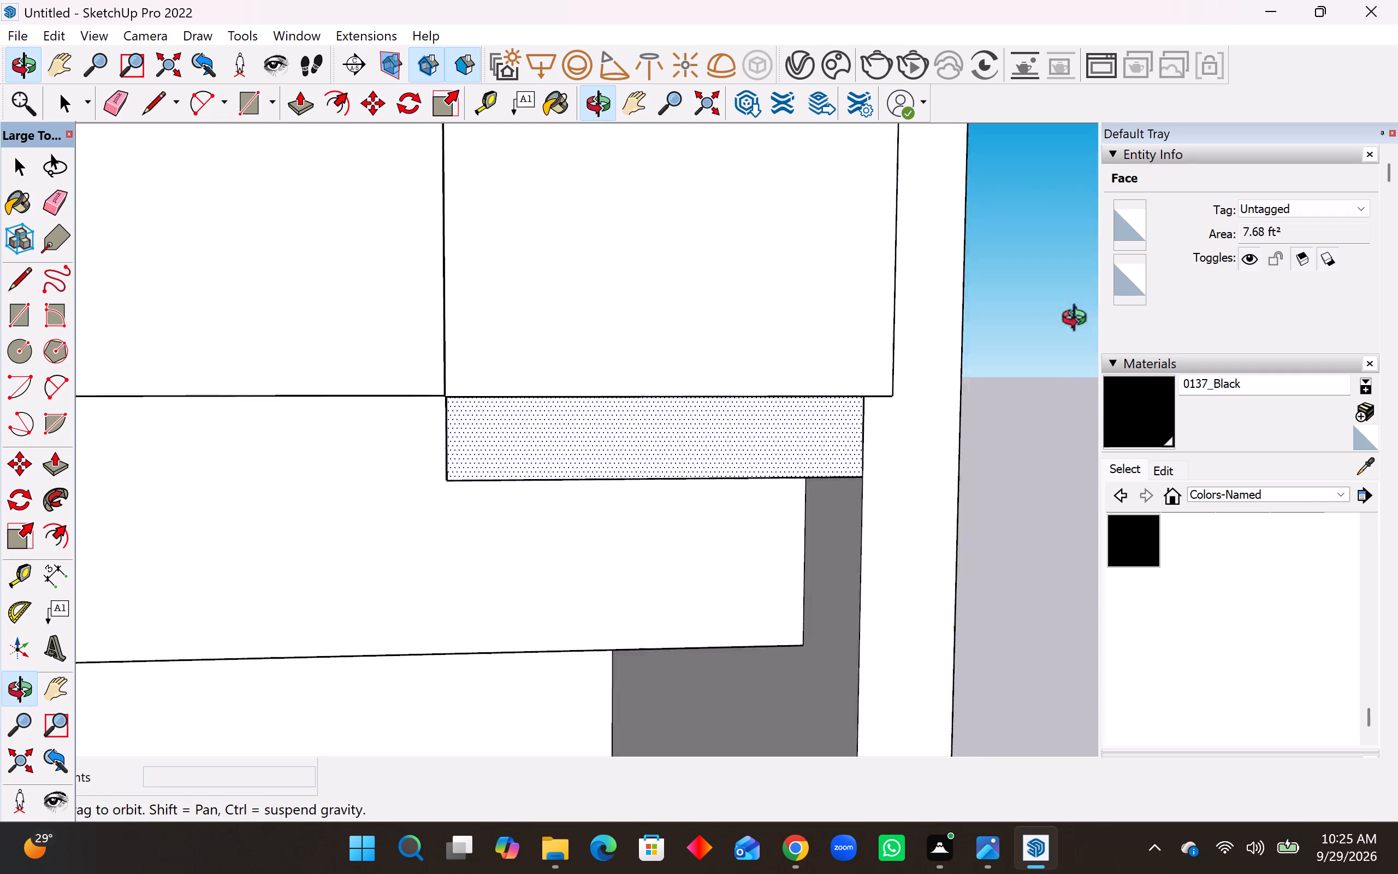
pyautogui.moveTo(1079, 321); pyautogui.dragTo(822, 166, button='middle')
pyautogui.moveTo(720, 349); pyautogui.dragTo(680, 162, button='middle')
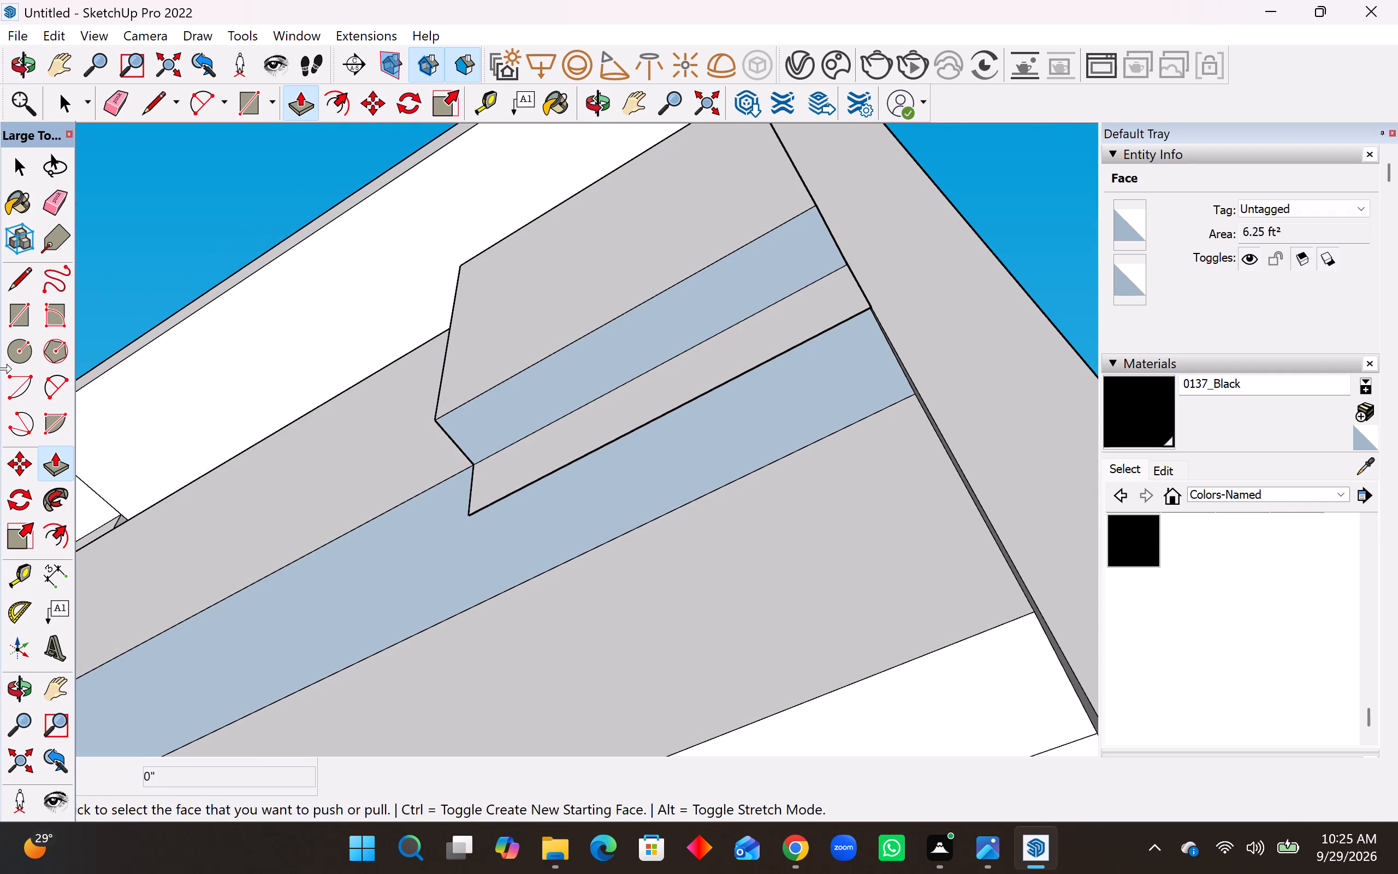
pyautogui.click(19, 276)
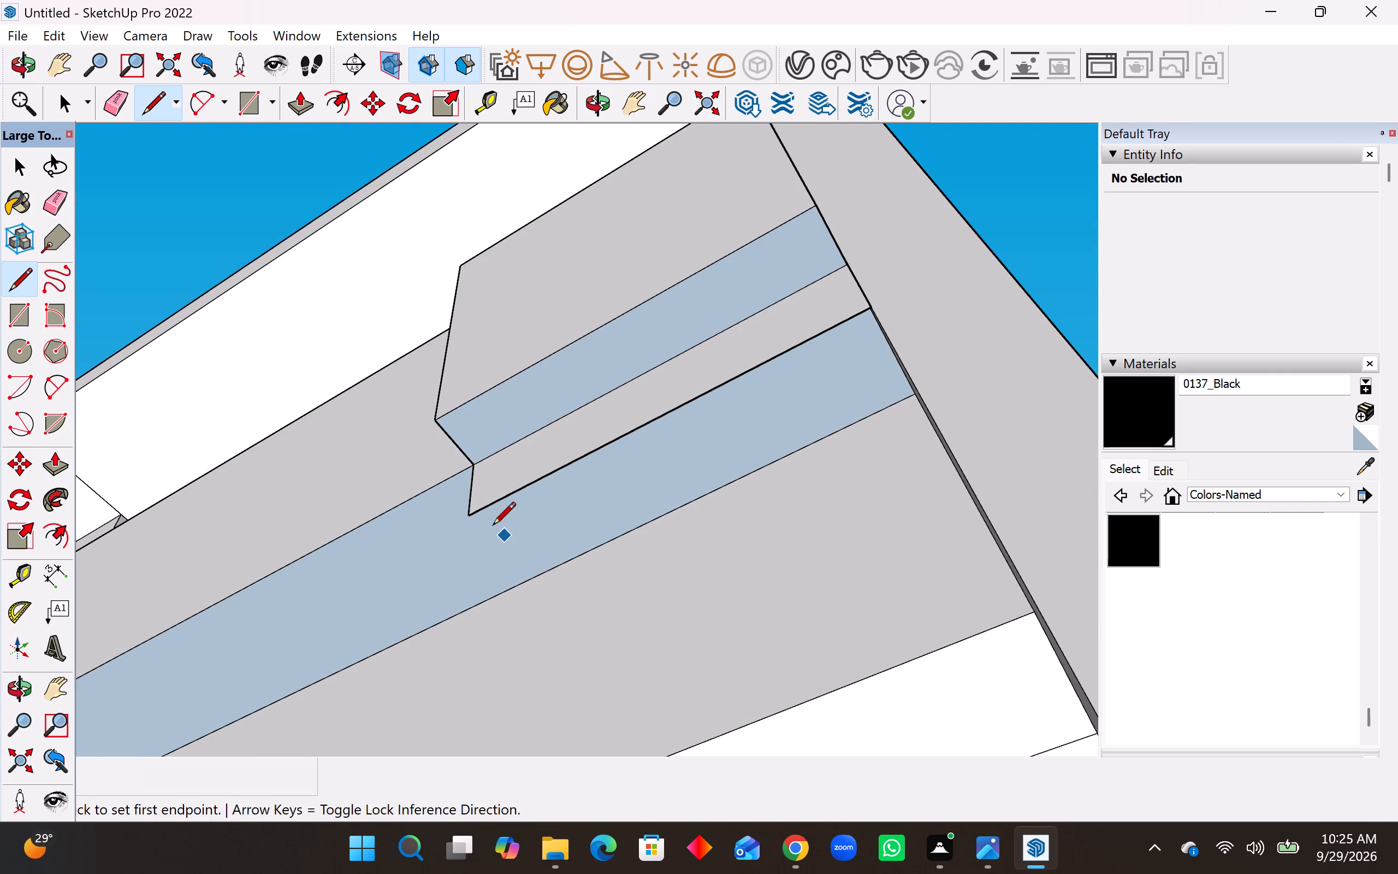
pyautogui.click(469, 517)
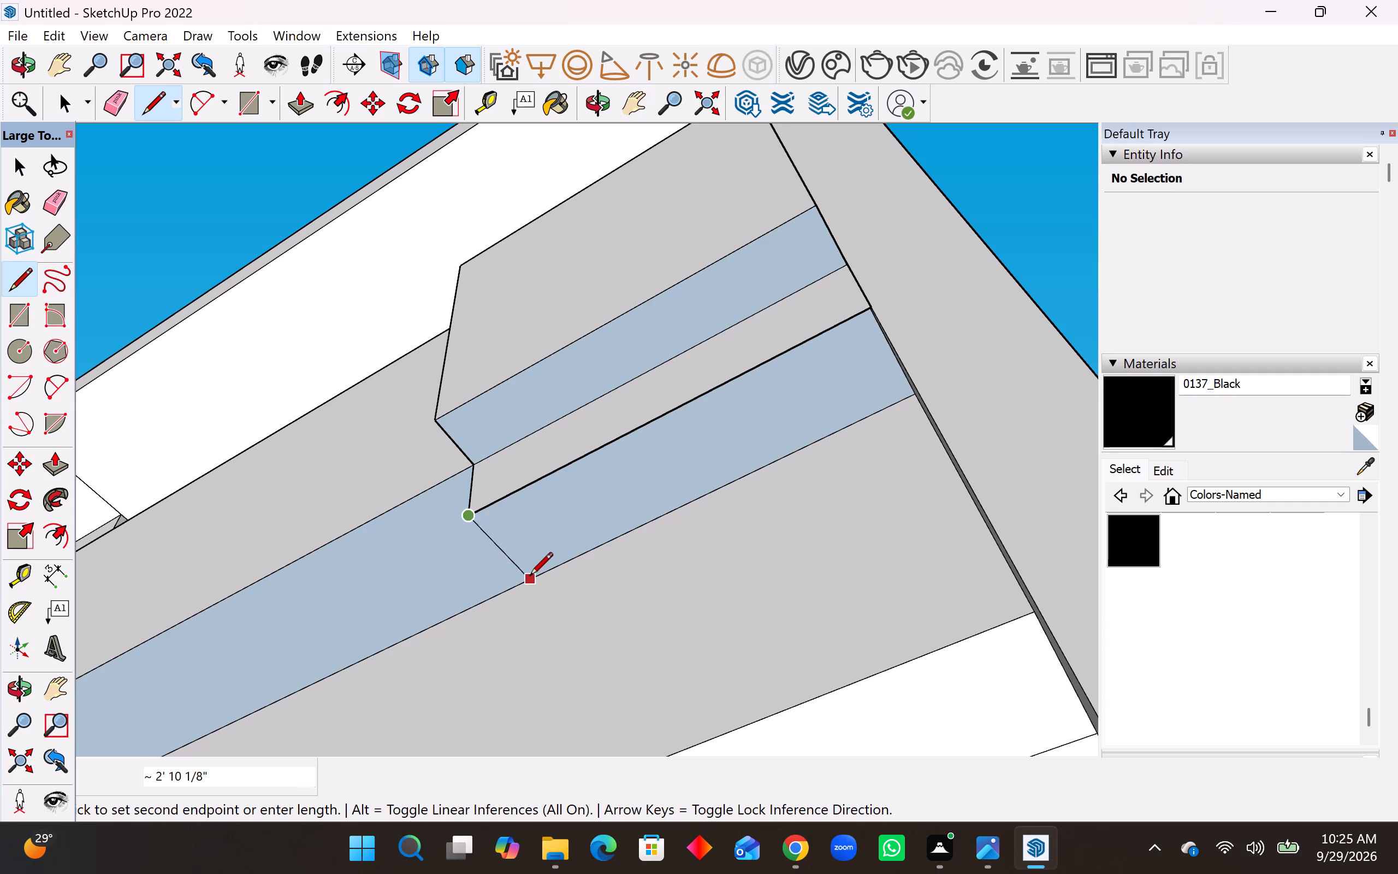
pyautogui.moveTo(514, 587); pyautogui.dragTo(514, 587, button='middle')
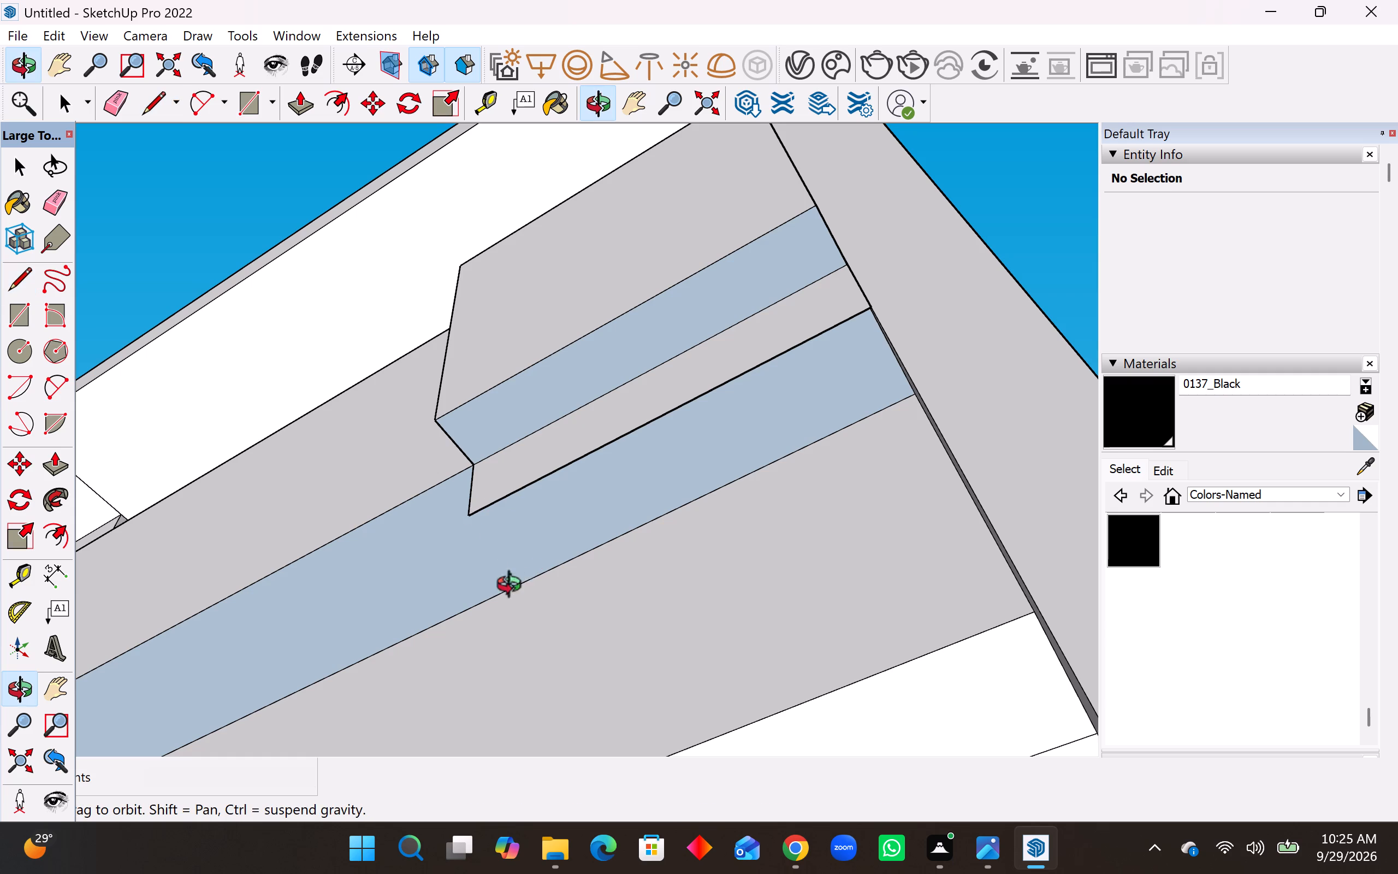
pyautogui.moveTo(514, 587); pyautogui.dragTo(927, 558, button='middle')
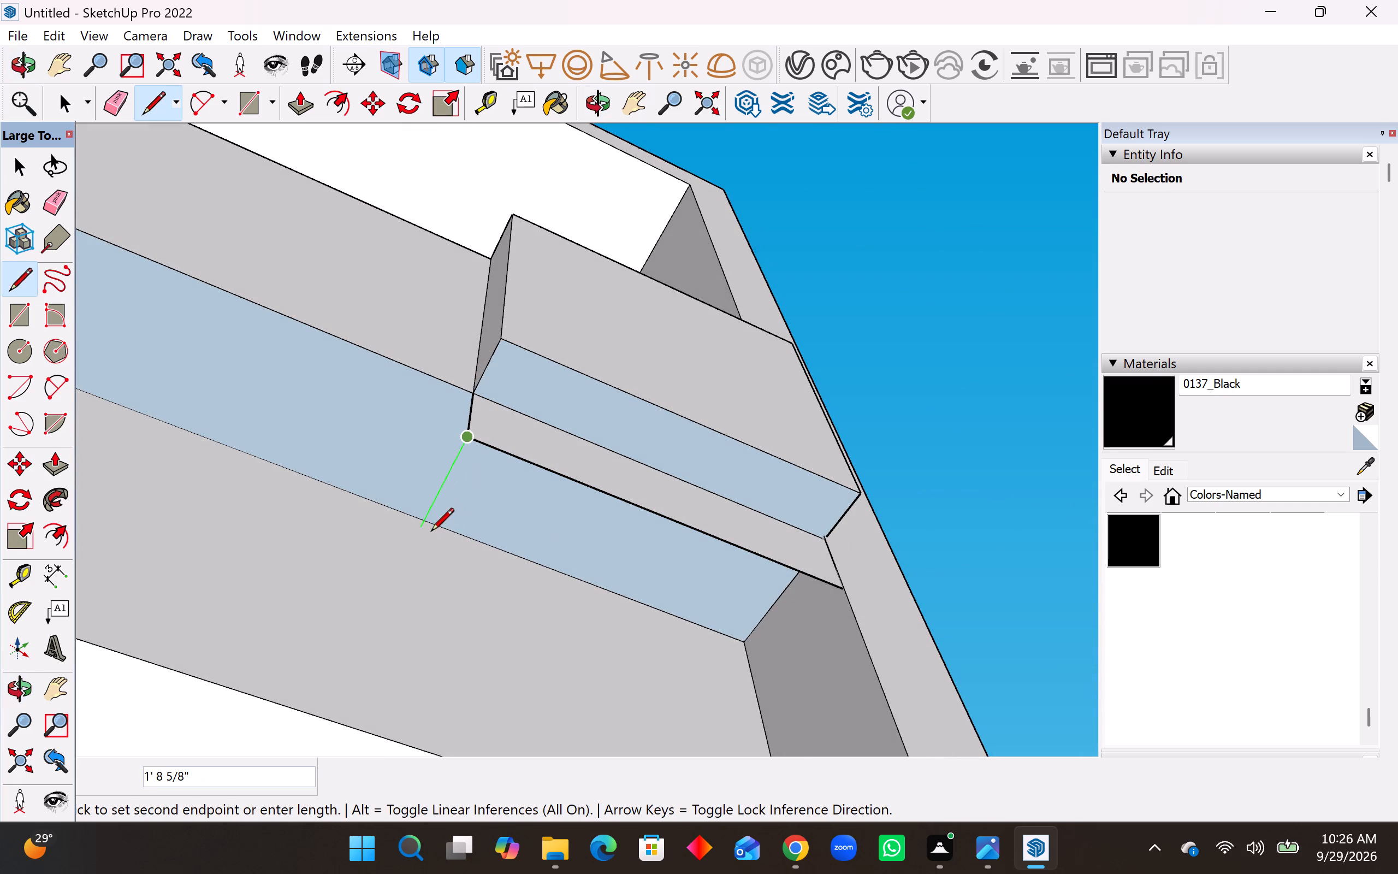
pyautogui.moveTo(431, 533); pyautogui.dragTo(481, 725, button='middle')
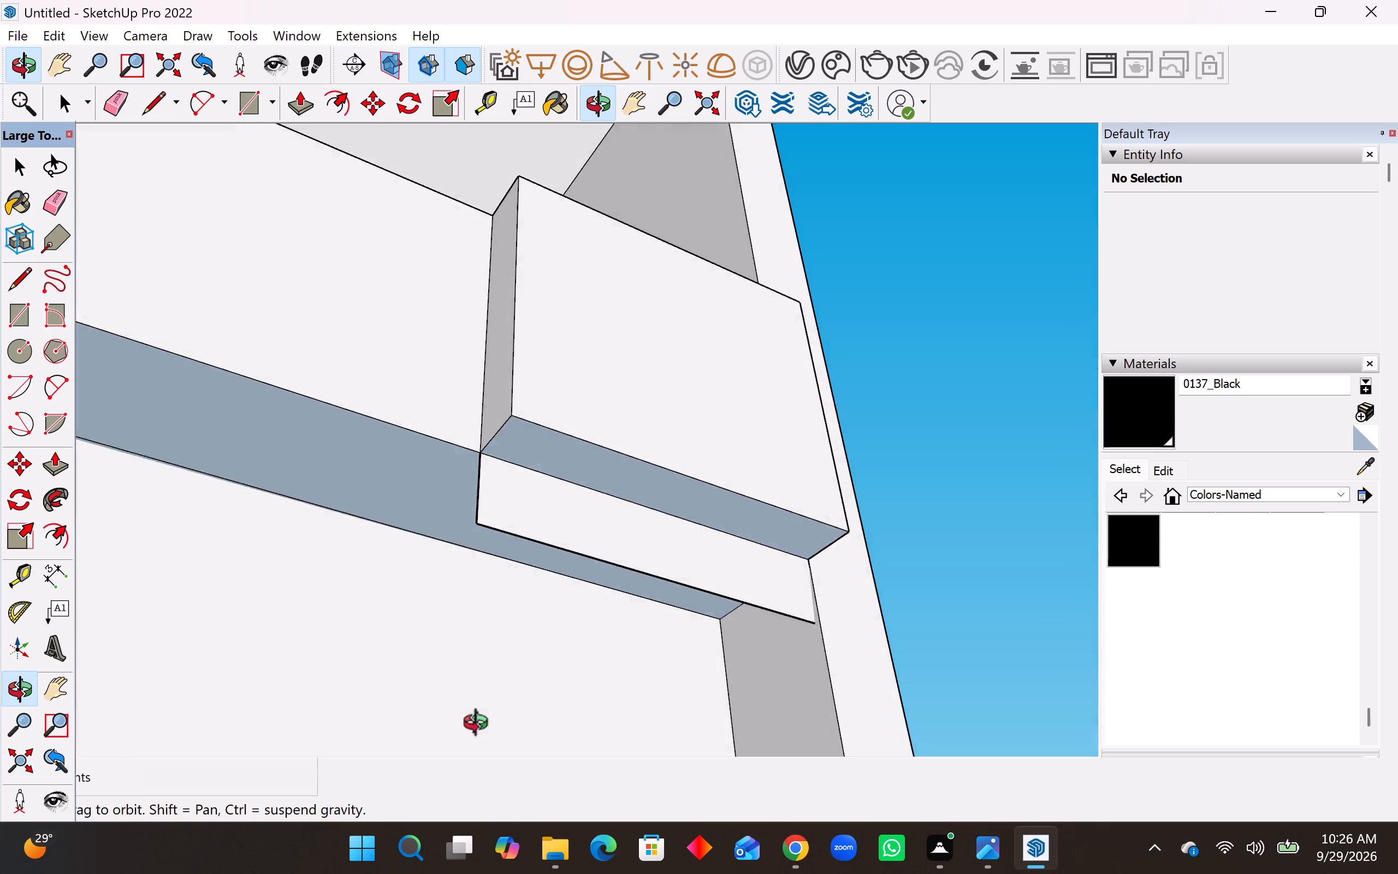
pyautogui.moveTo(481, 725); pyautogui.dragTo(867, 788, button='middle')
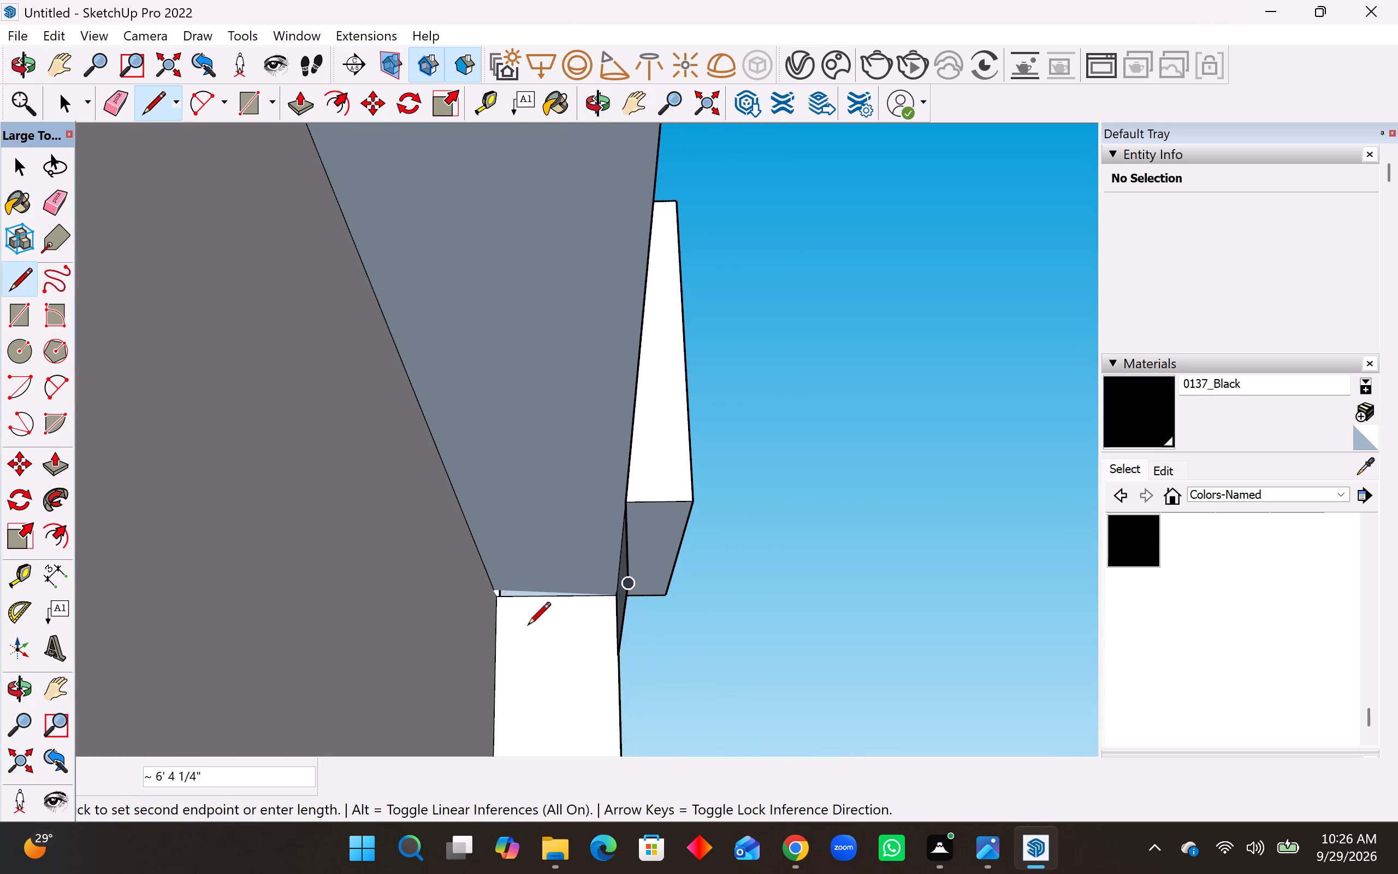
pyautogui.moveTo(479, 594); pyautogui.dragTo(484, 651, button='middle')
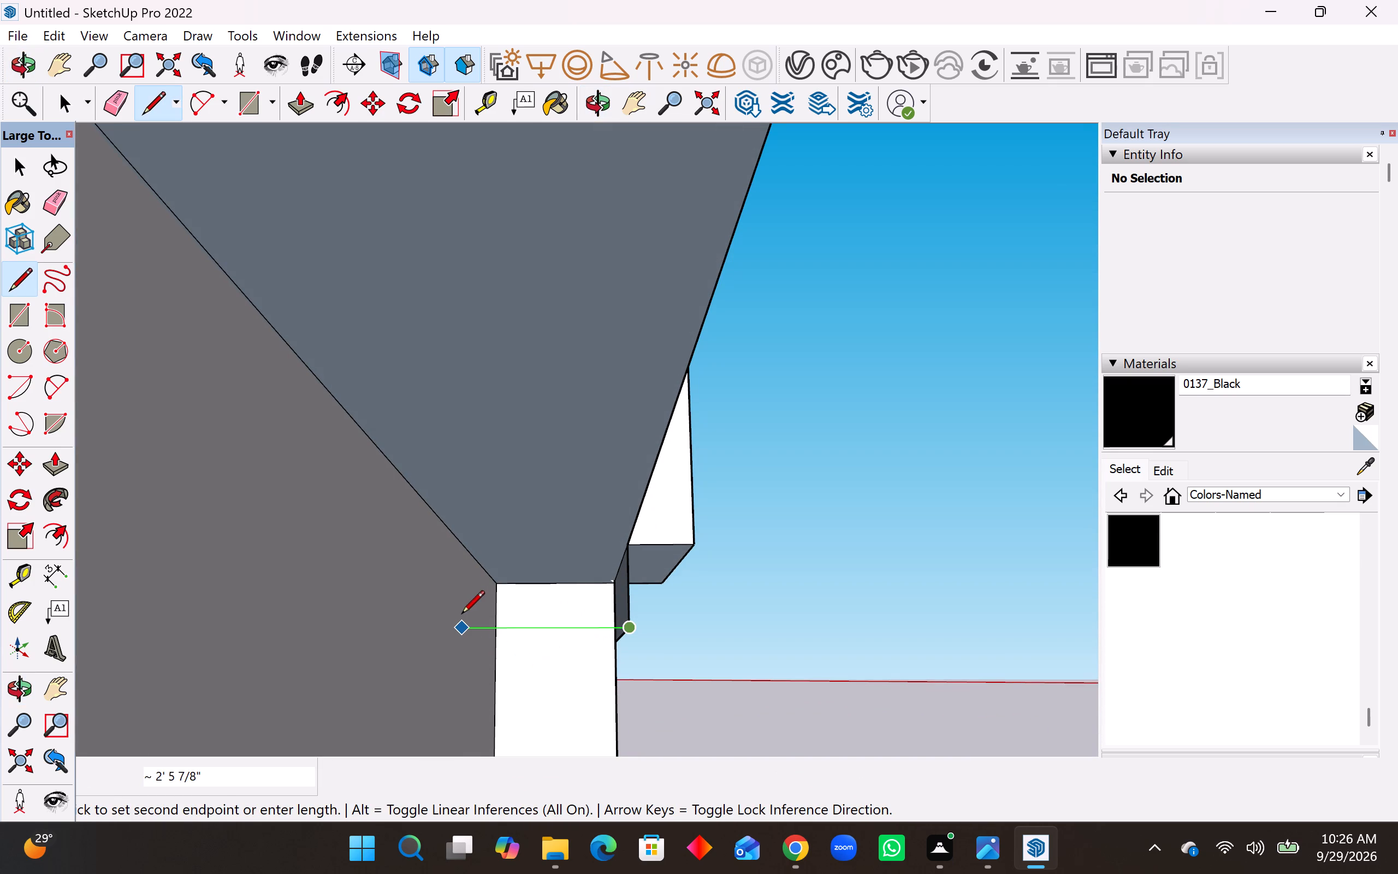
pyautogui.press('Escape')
# Draw a line about 2' 6" from the narrow strip's lower outer corner back across the end wall's side face to the recessed wall.
pyautogui.moveTo(623, 604); pyautogui.dragTo(372, 606, button='middle')
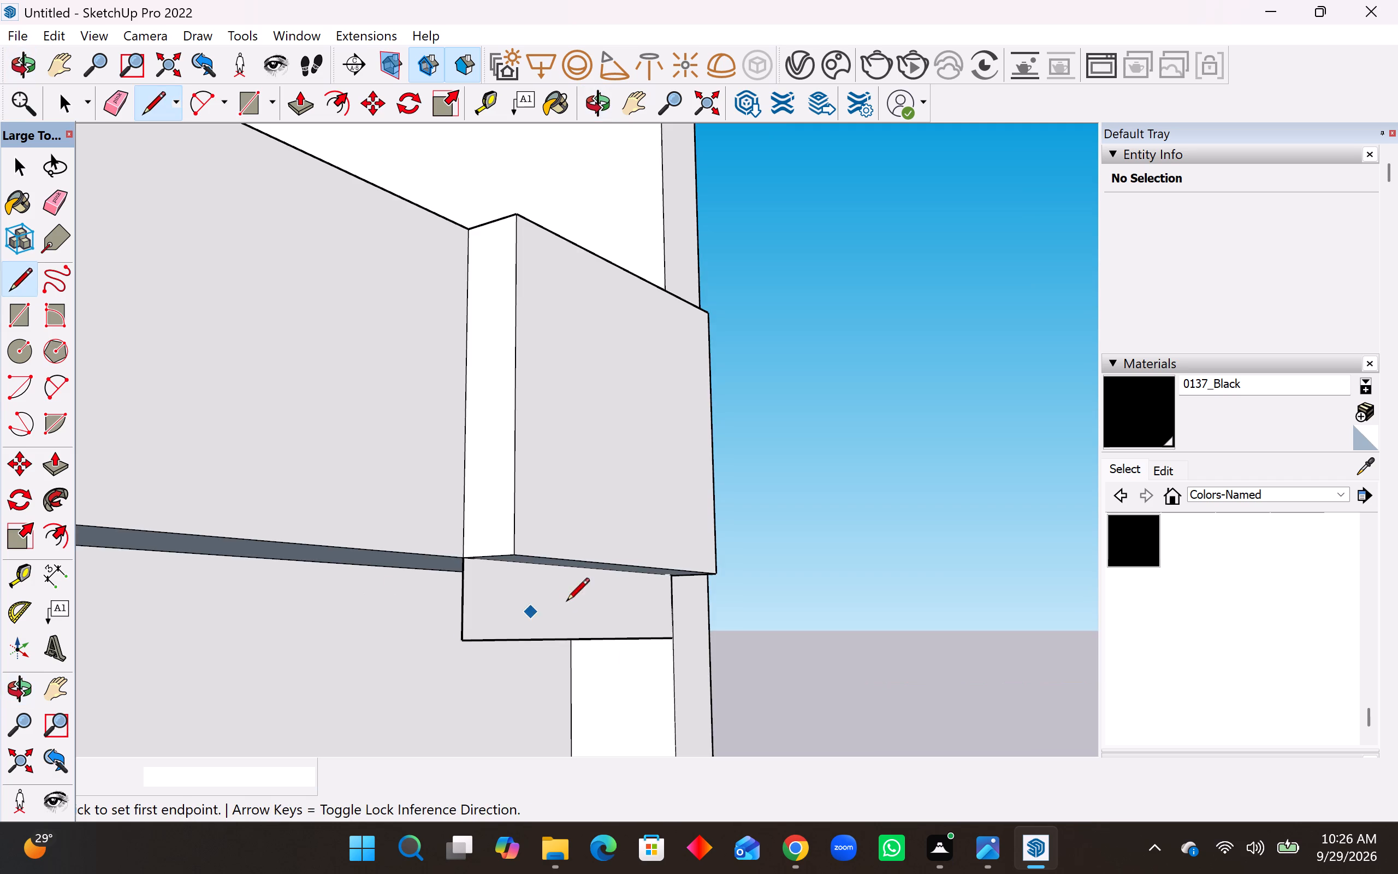
pyautogui.moveTo(566, 603); pyautogui.dragTo(354, 518, button='middle')
pyautogui.moveTo(724, 629); pyautogui.dragTo(672, 575, button='middle')
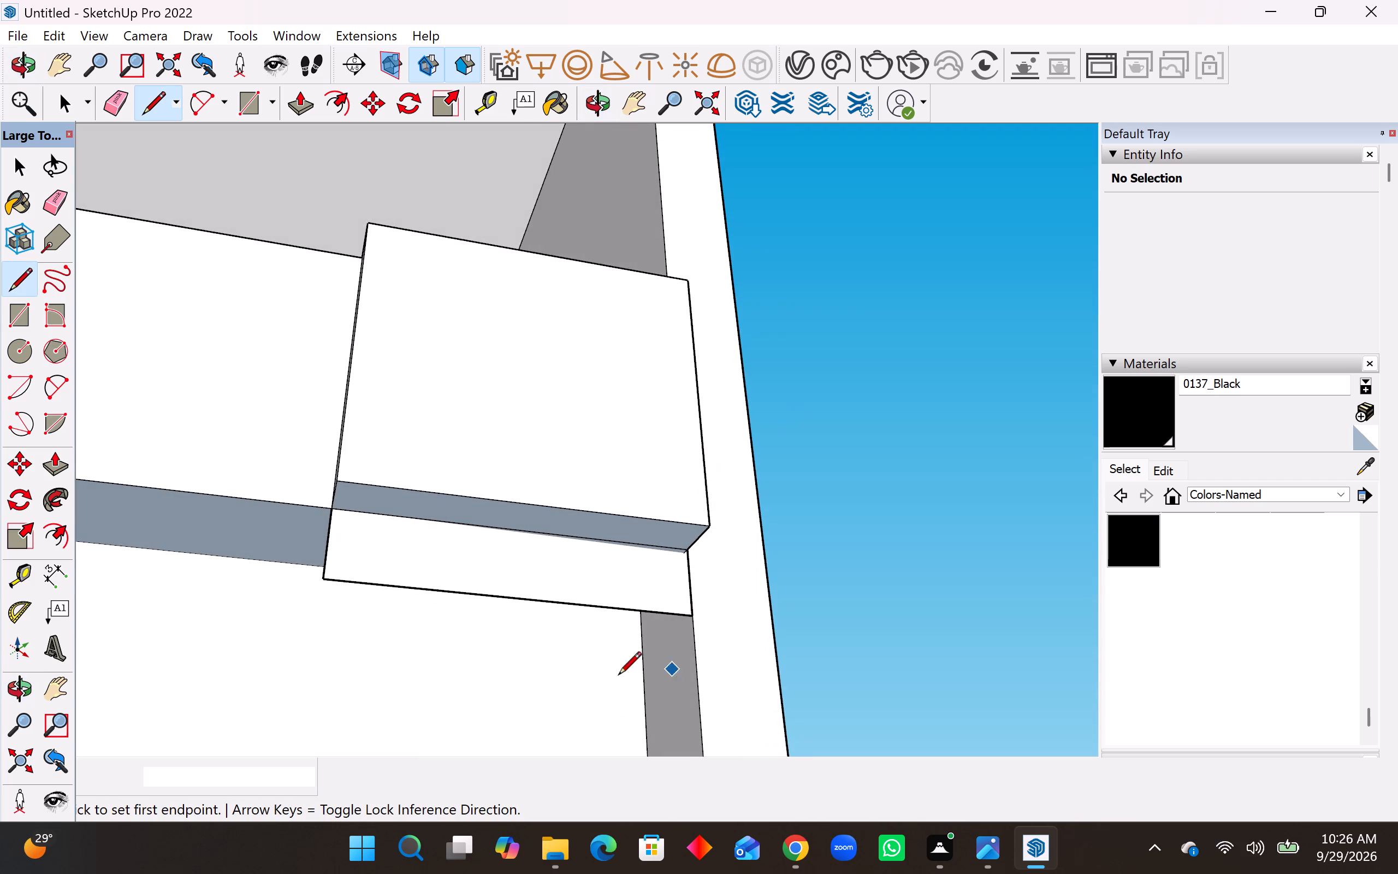
pyautogui.moveTo(617, 655); pyautogui.dragTo(860, 530, button='middle')
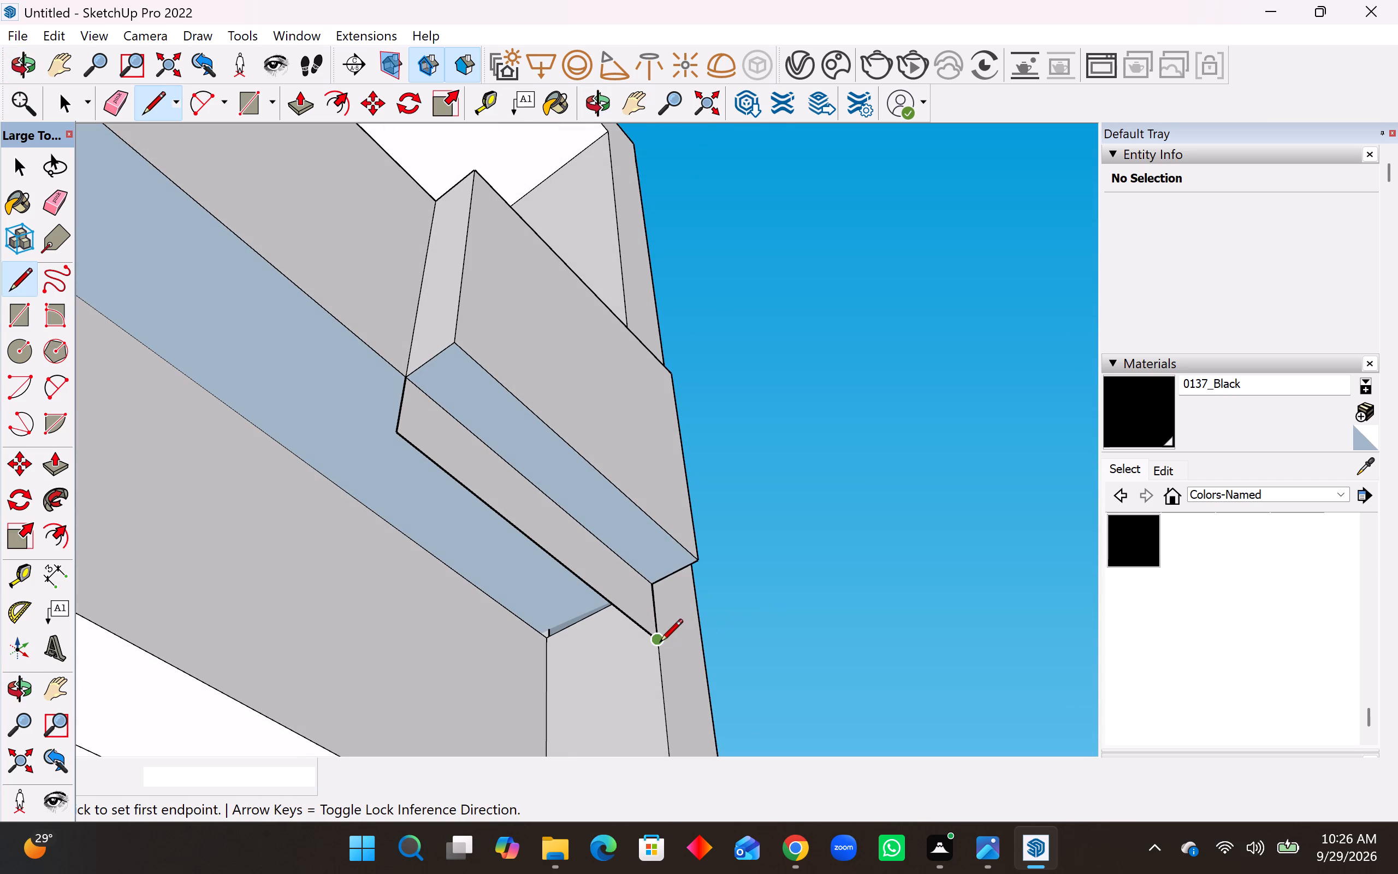
pyautogui.click(660, 643)
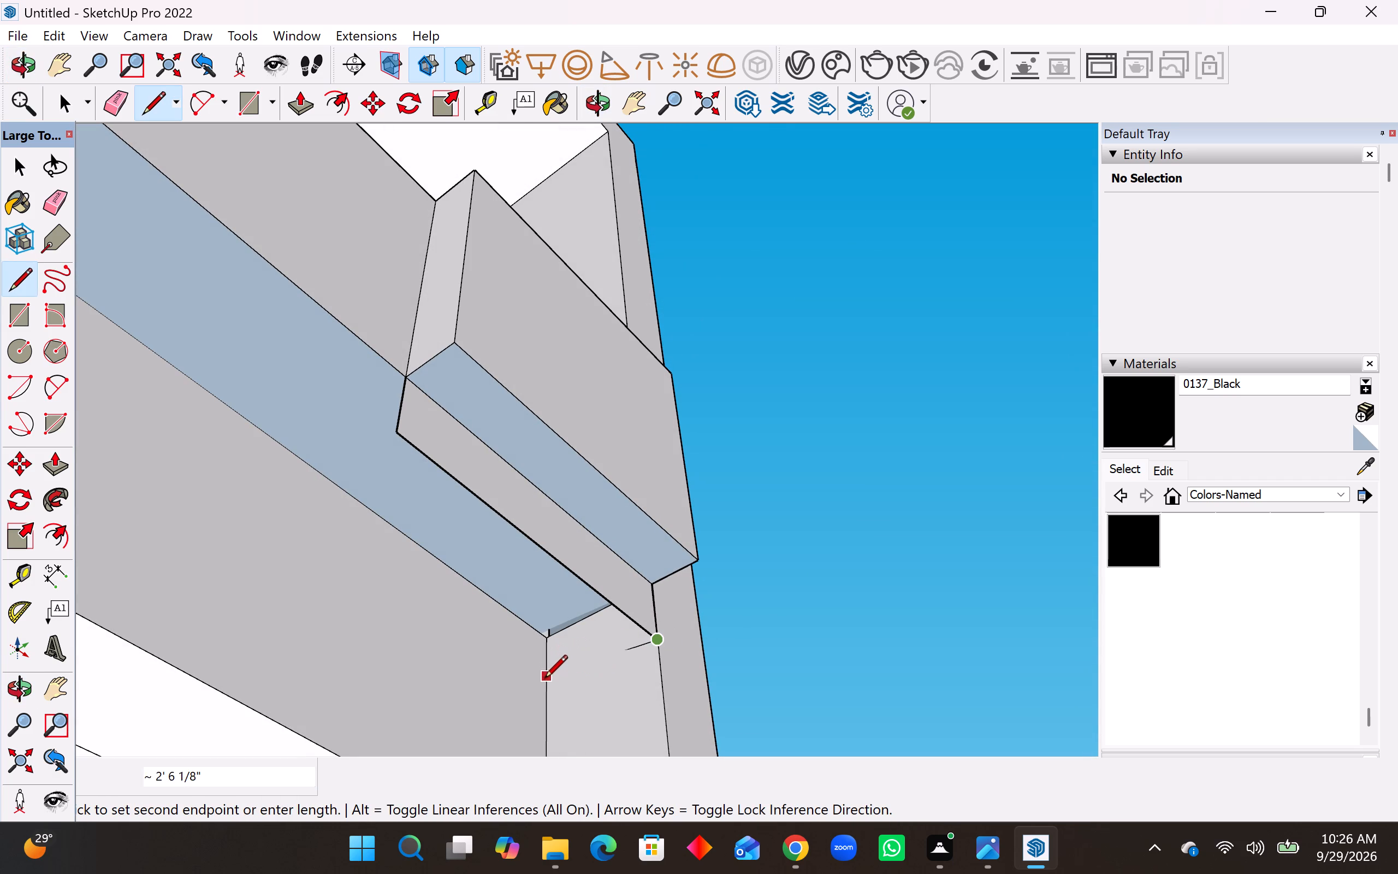
pyautogui.moveTo(547, 692); pyautogui.dragTo(646, 709, button='middle')
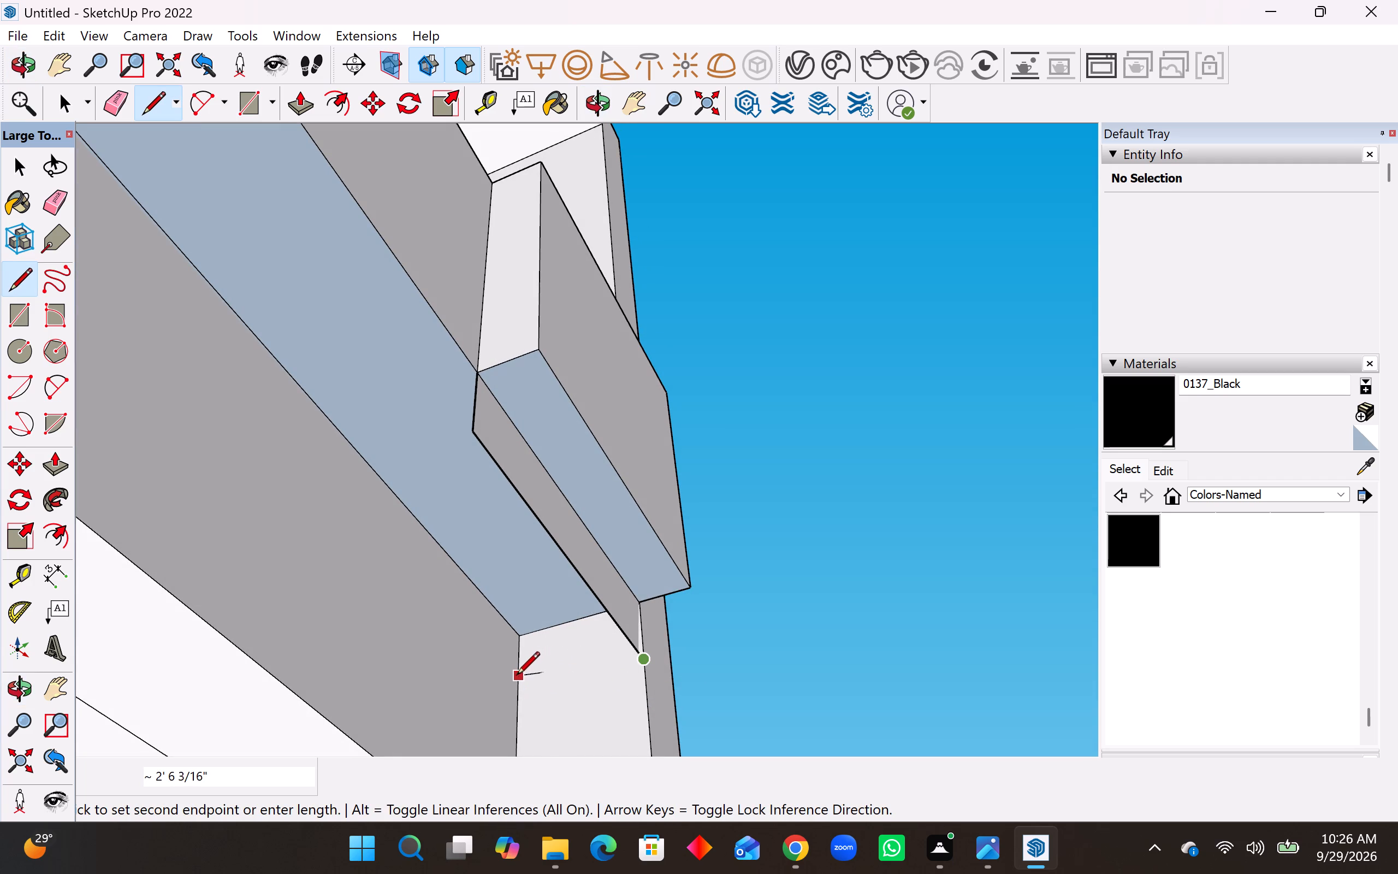
pyautogui.scroll(10, 523, 688)
pyautogui.moveTo(525, 687); pyautogui.dragTo(623, 752, button='middle')
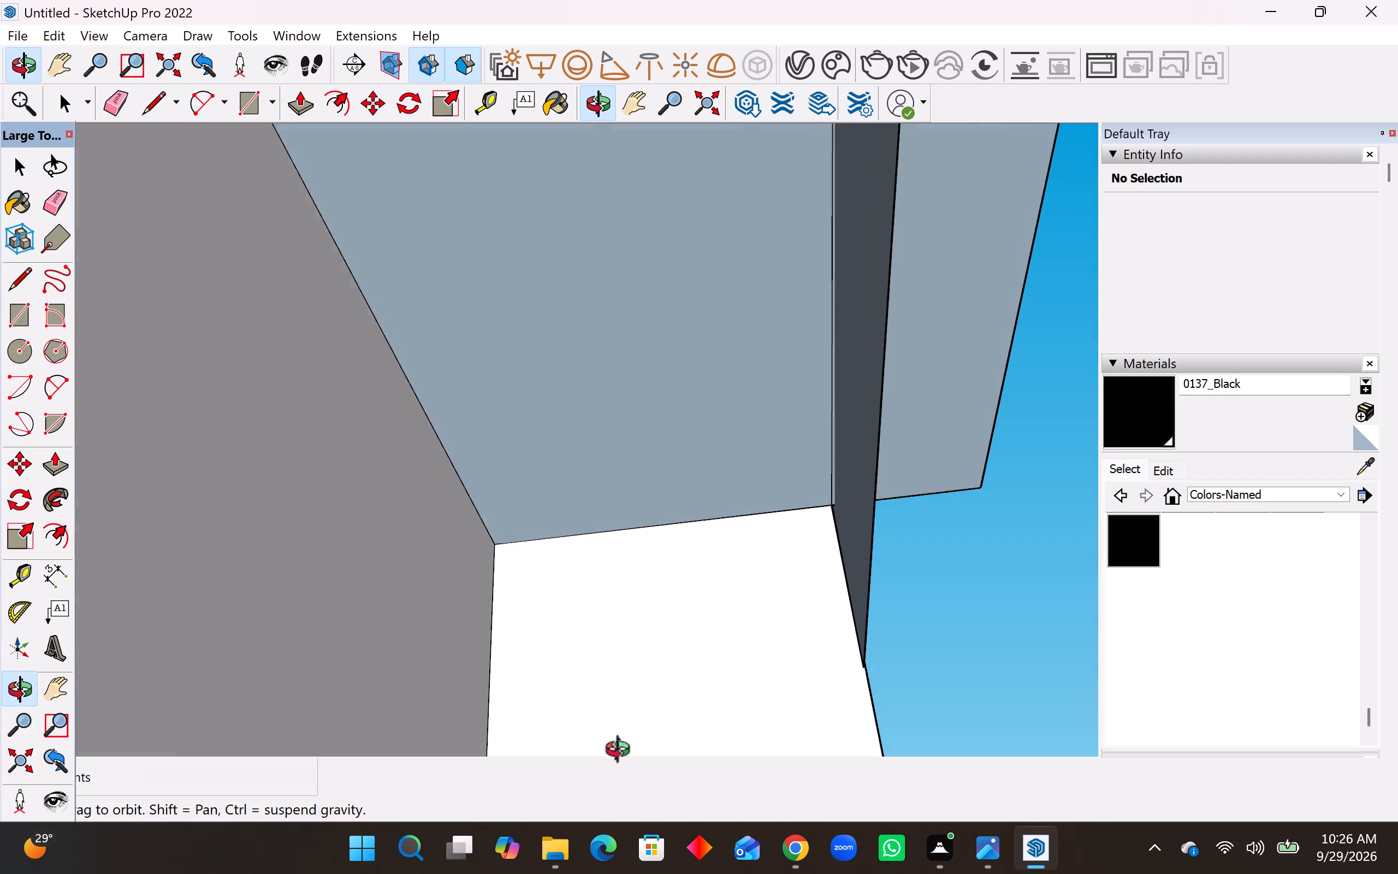
pyautogui.moveTo(623, 752); pyautogui.dragTo(624, 752, button='middle')
pyautogui.click(489, 692)
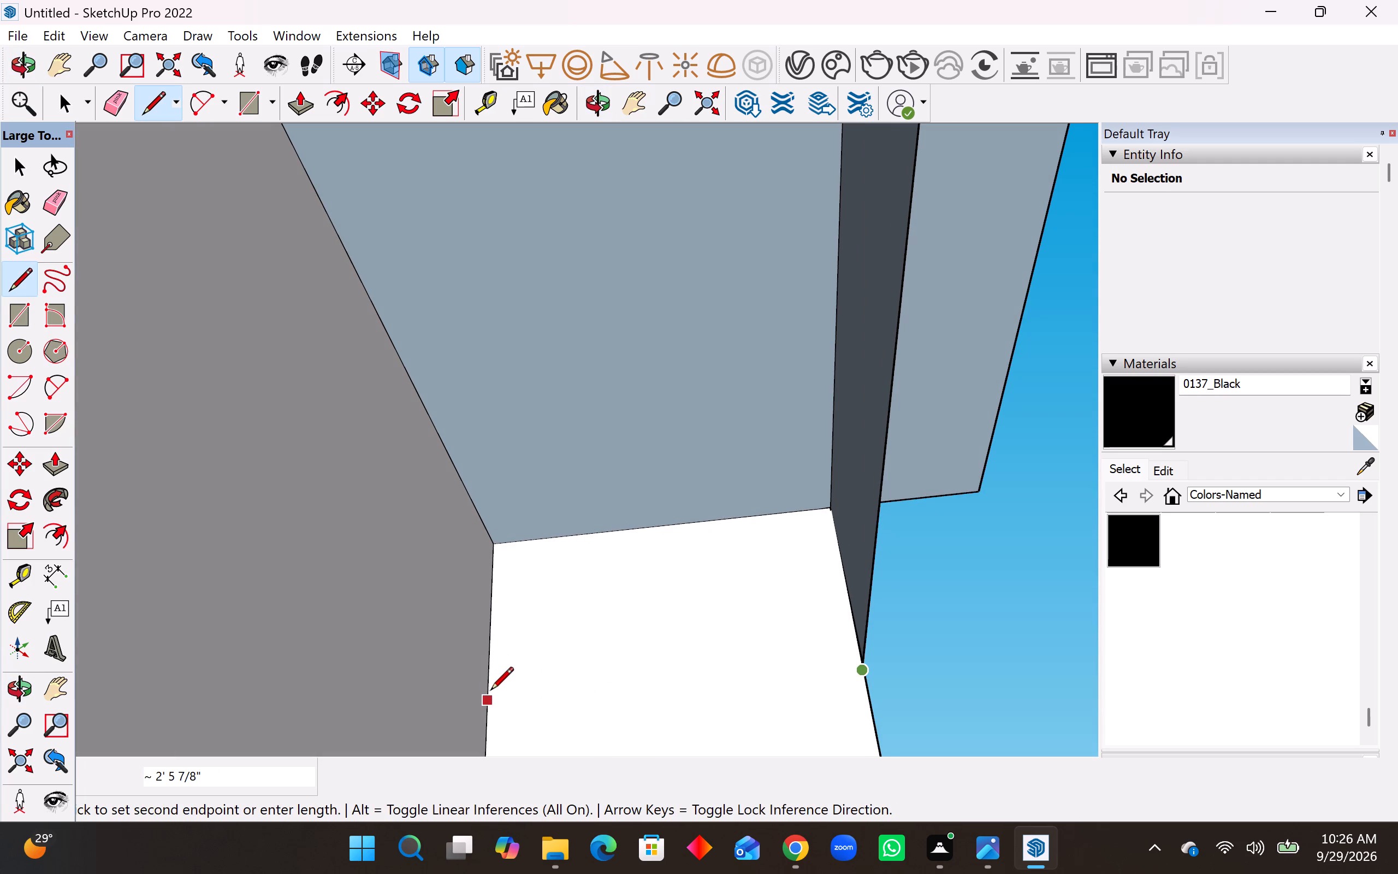
# Draw a horizontal line on the recessed wall from the end wall line's inner endpoint to just past the strip's inner end.
pyautogui.moveTo(643, 694); pyautogui.dragTo(394, 678, button='middle')
pyautogui.scroll(-6, 627, 641)
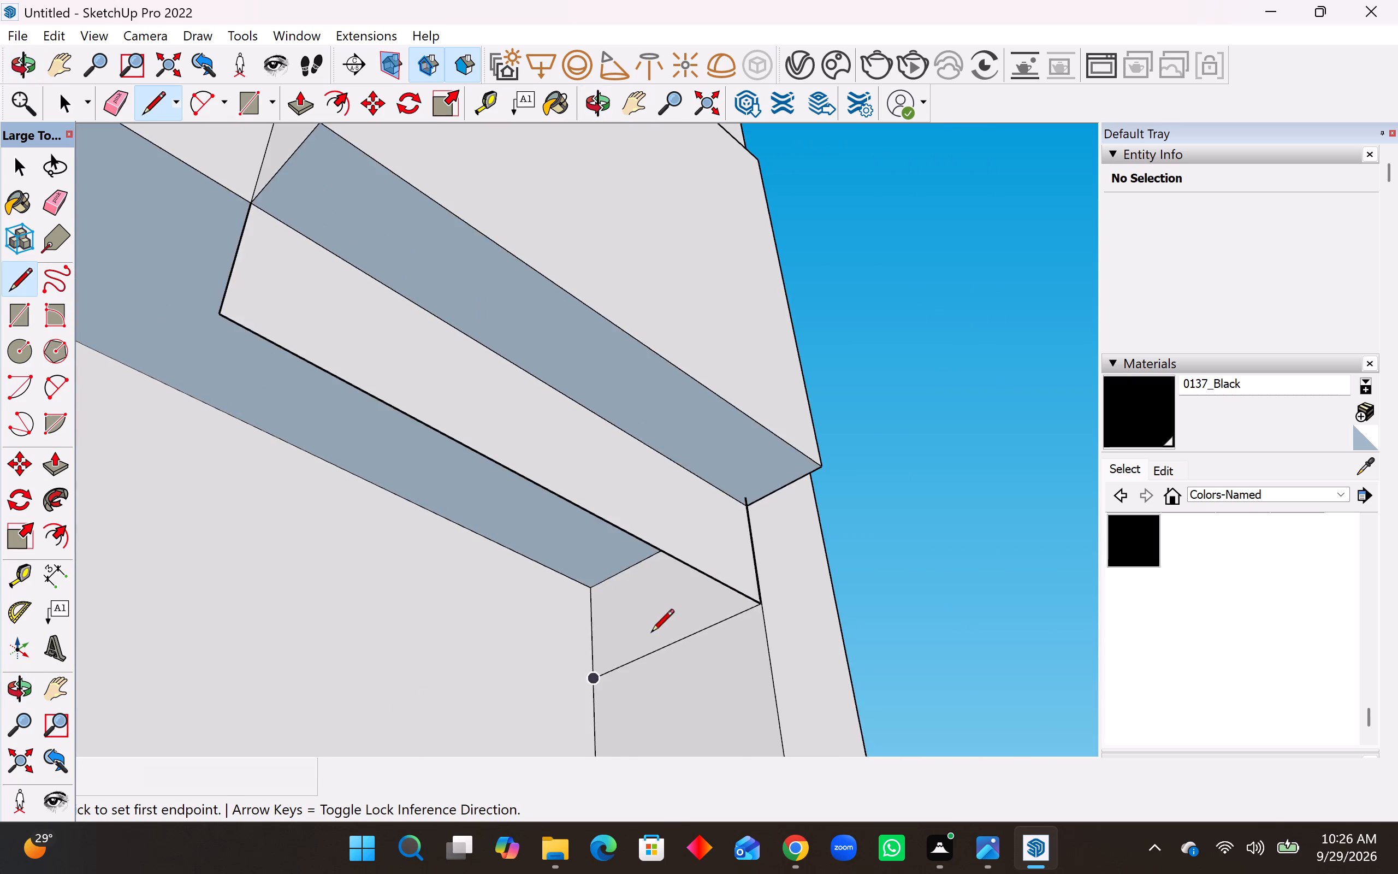
pyautogui.scroll(-9, 651, 634)
pyautogui.moveTo(515, 635); pyautogui.dragTo(436, 637, button='middle')
pyautogui.moveTo(415, 637); pyautogui.dragTo(391, 637, button='middle')
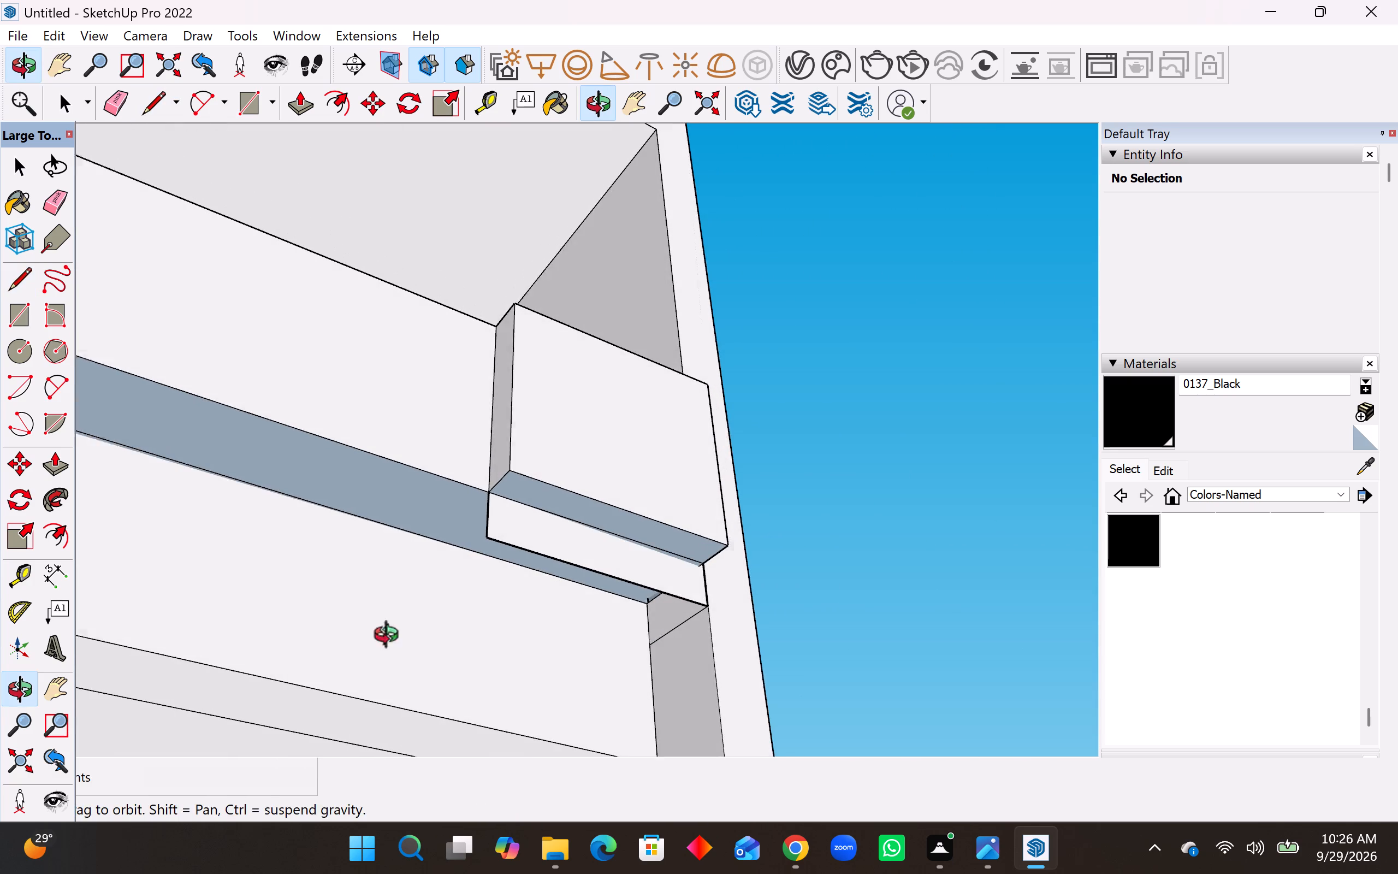
pyautogui.moveTo(391, 637); pyautogui.dragTo(390, 637, button='middle')
pyautogui.press('Escape')
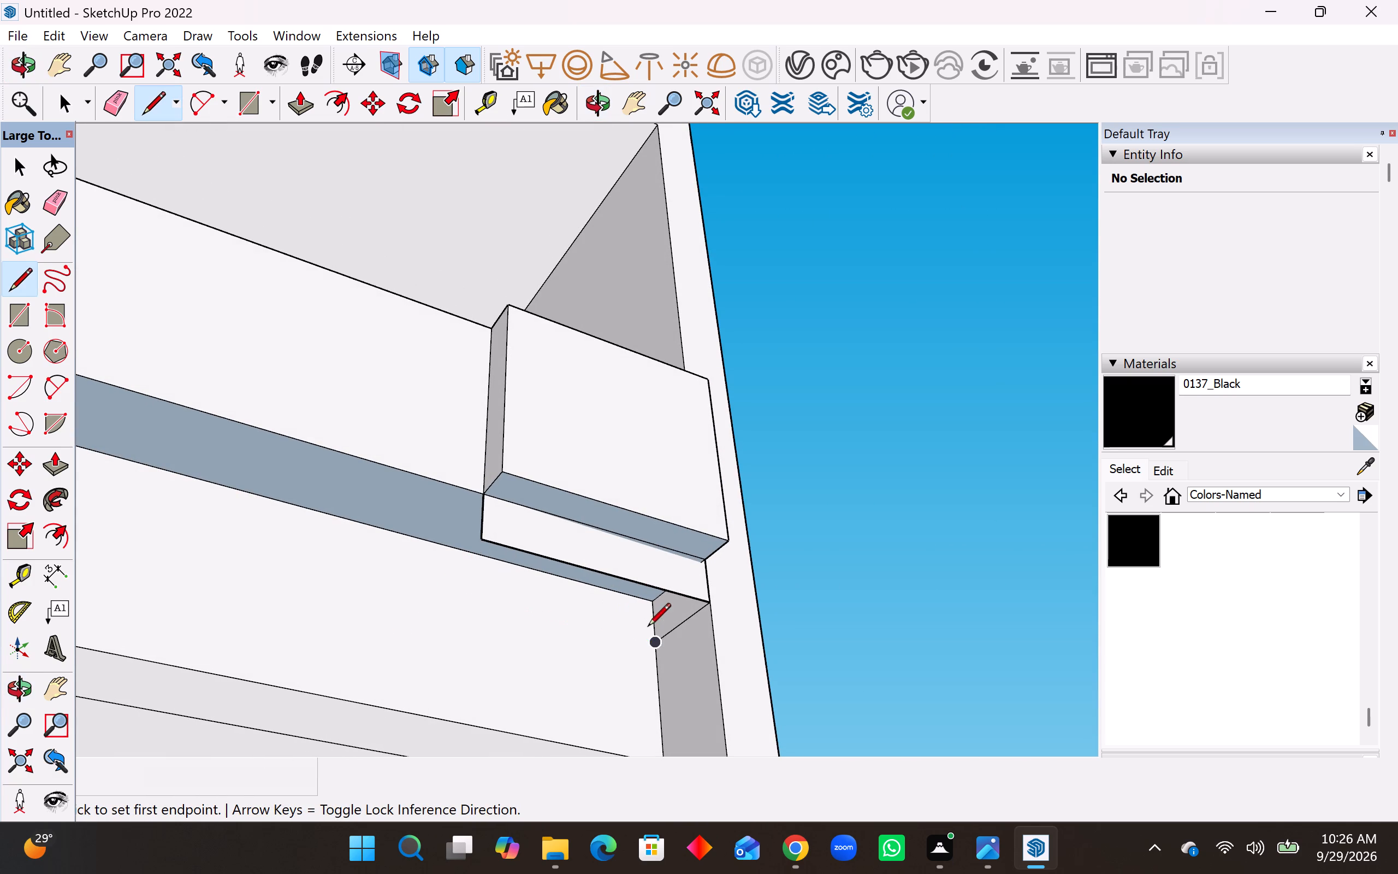
pyautogui.click(652, 643)
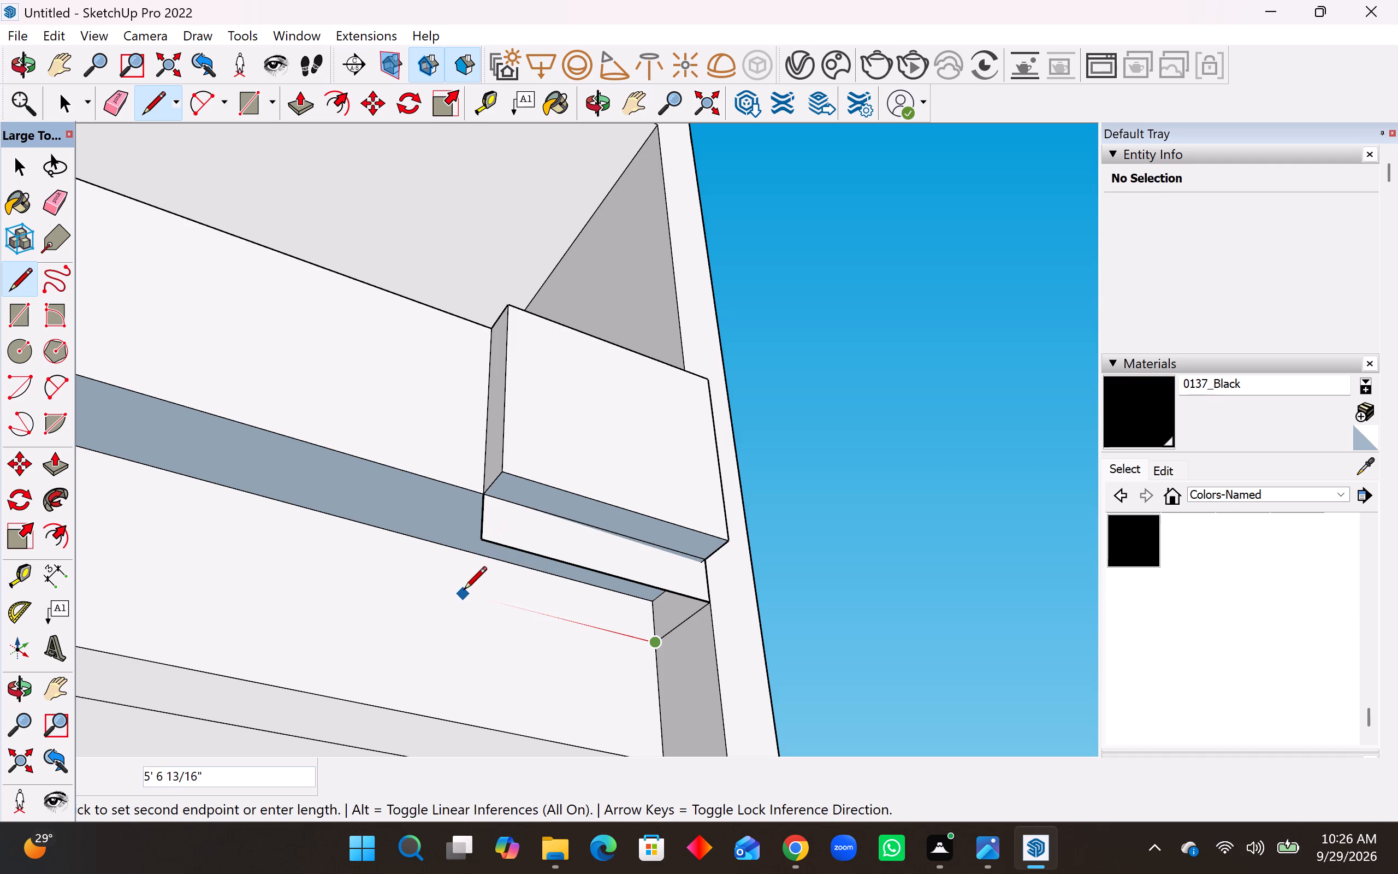
pyautogui.scroll(10, 463, 592)
pyautogui.moveTo(466, 590); pyautogui.dragTo(466, 615, button='middle')
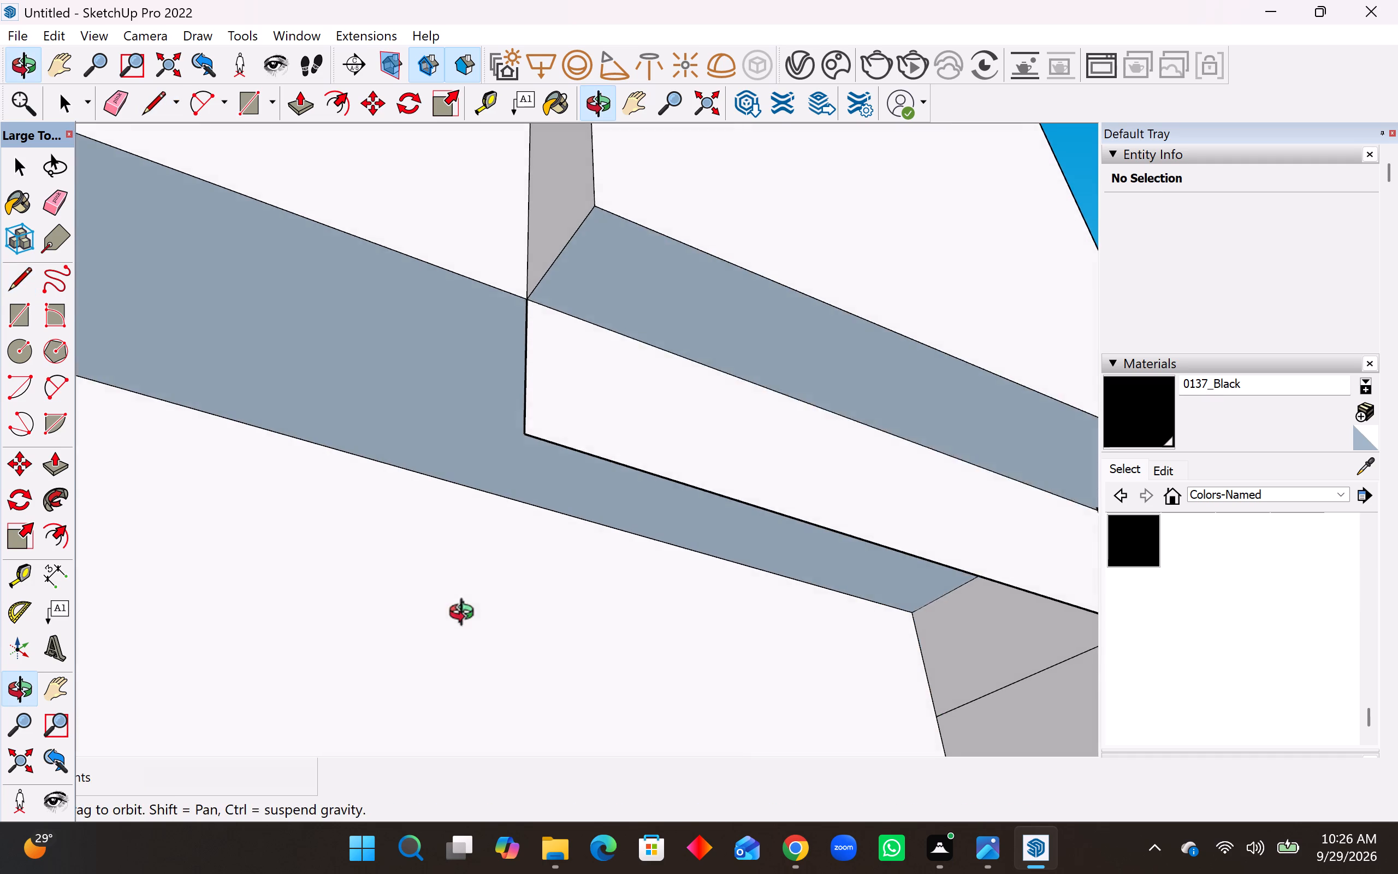
pyautogui.moveTo(466, 615); pyautogui.dragTo(467, 639, button='middle')
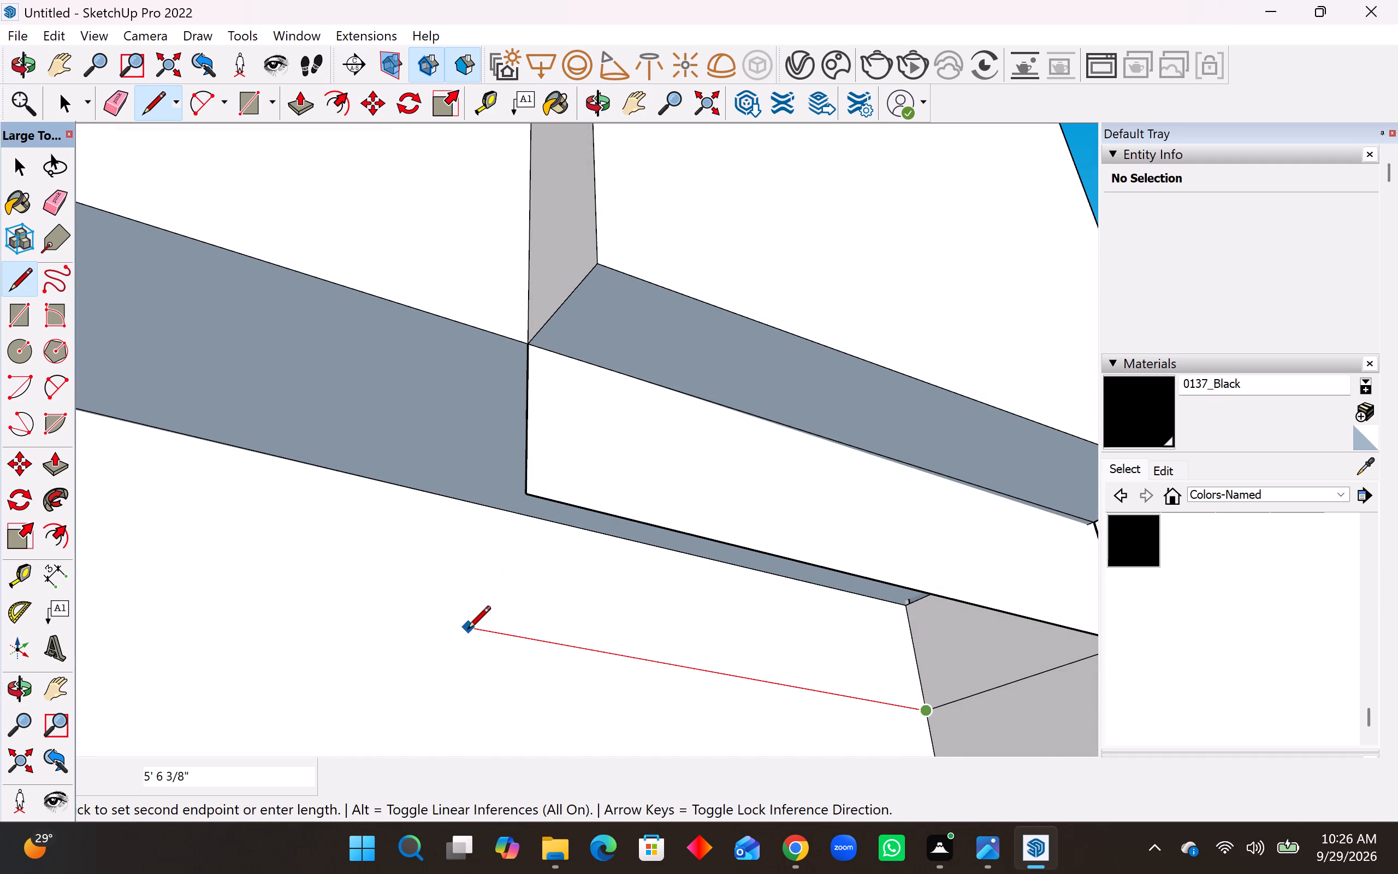
pyautogui.click(439, 629)
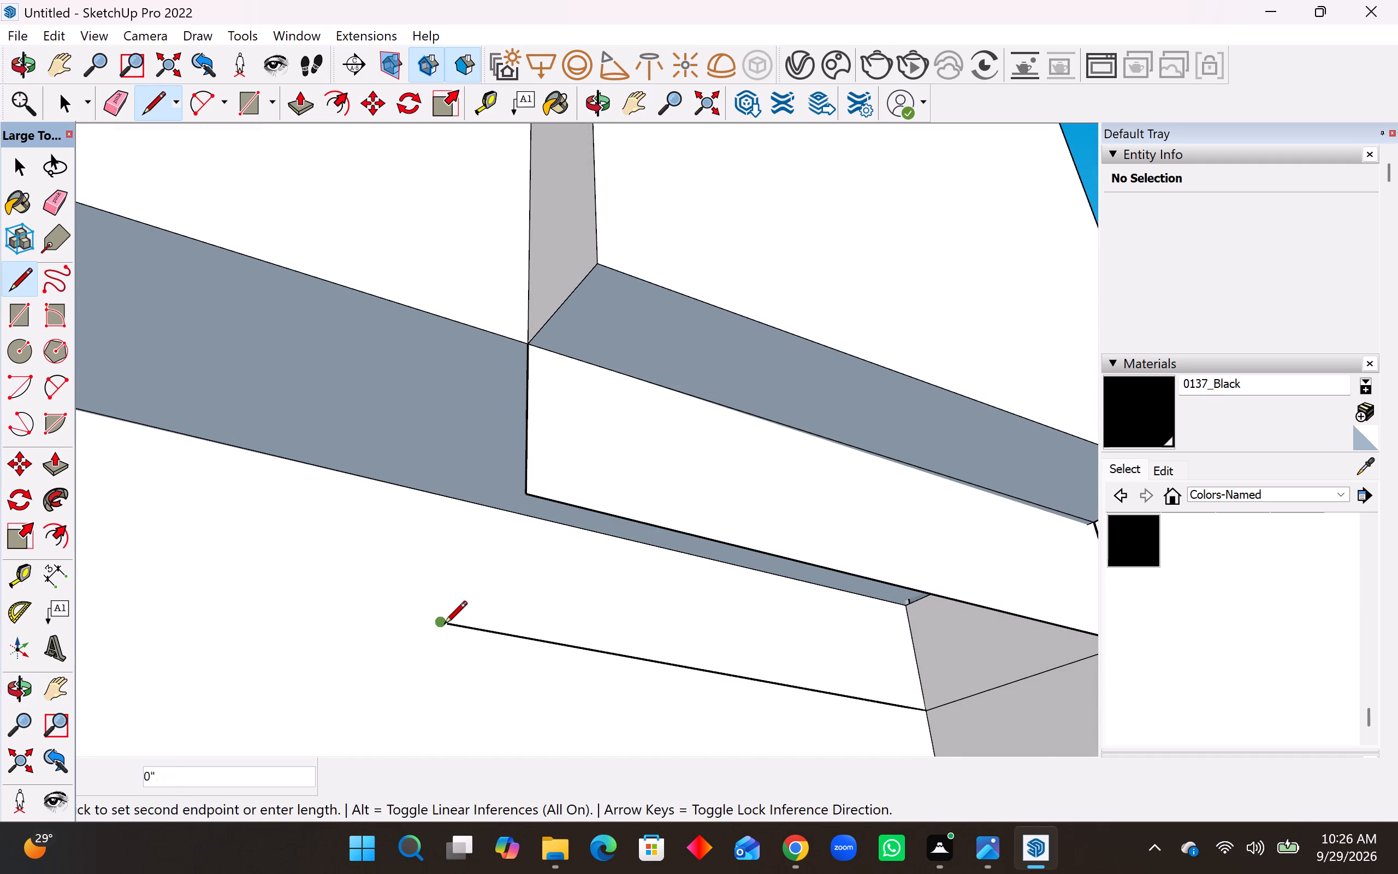
pyautogui.press('Escape')
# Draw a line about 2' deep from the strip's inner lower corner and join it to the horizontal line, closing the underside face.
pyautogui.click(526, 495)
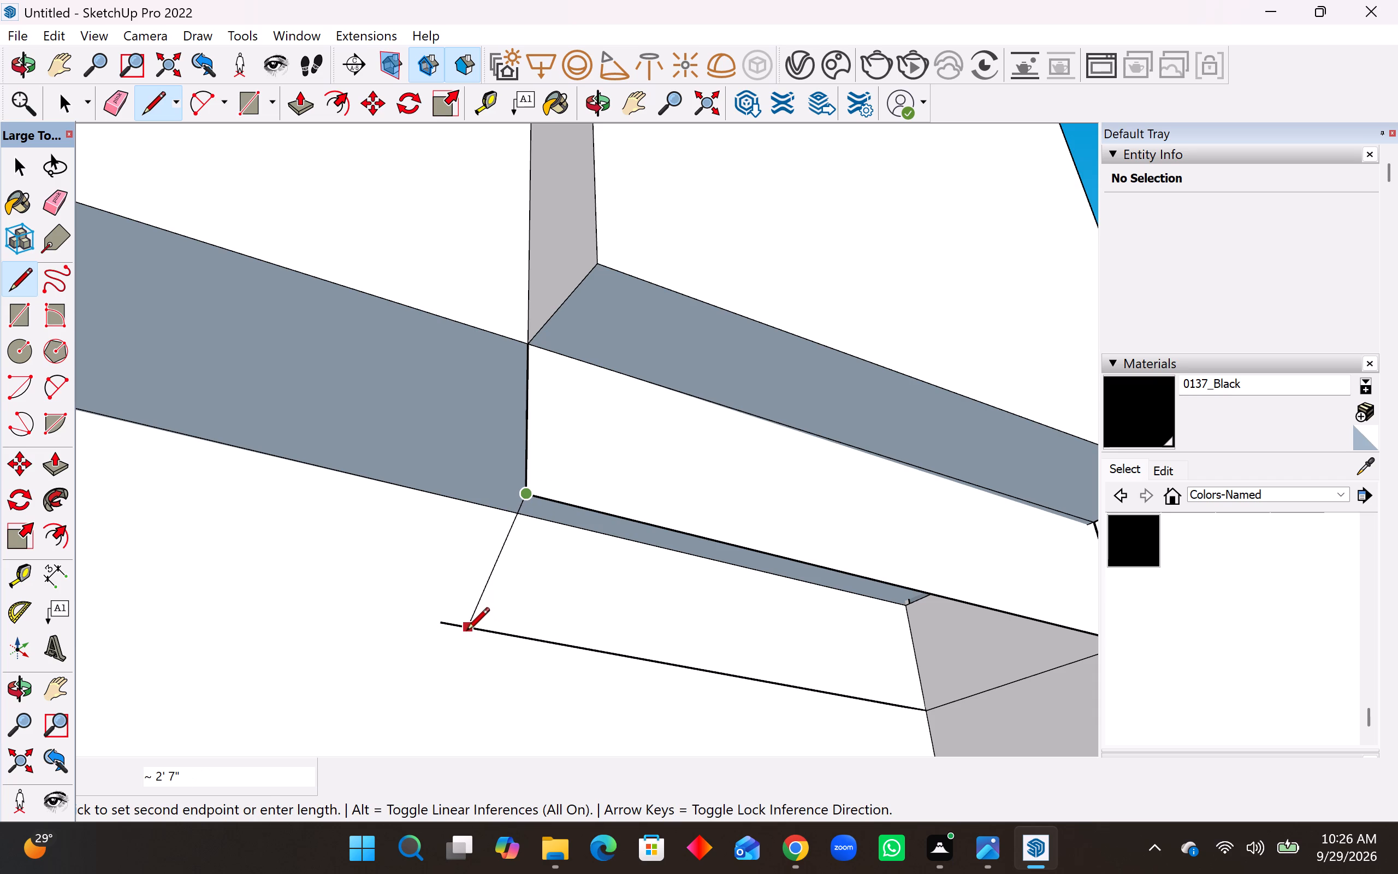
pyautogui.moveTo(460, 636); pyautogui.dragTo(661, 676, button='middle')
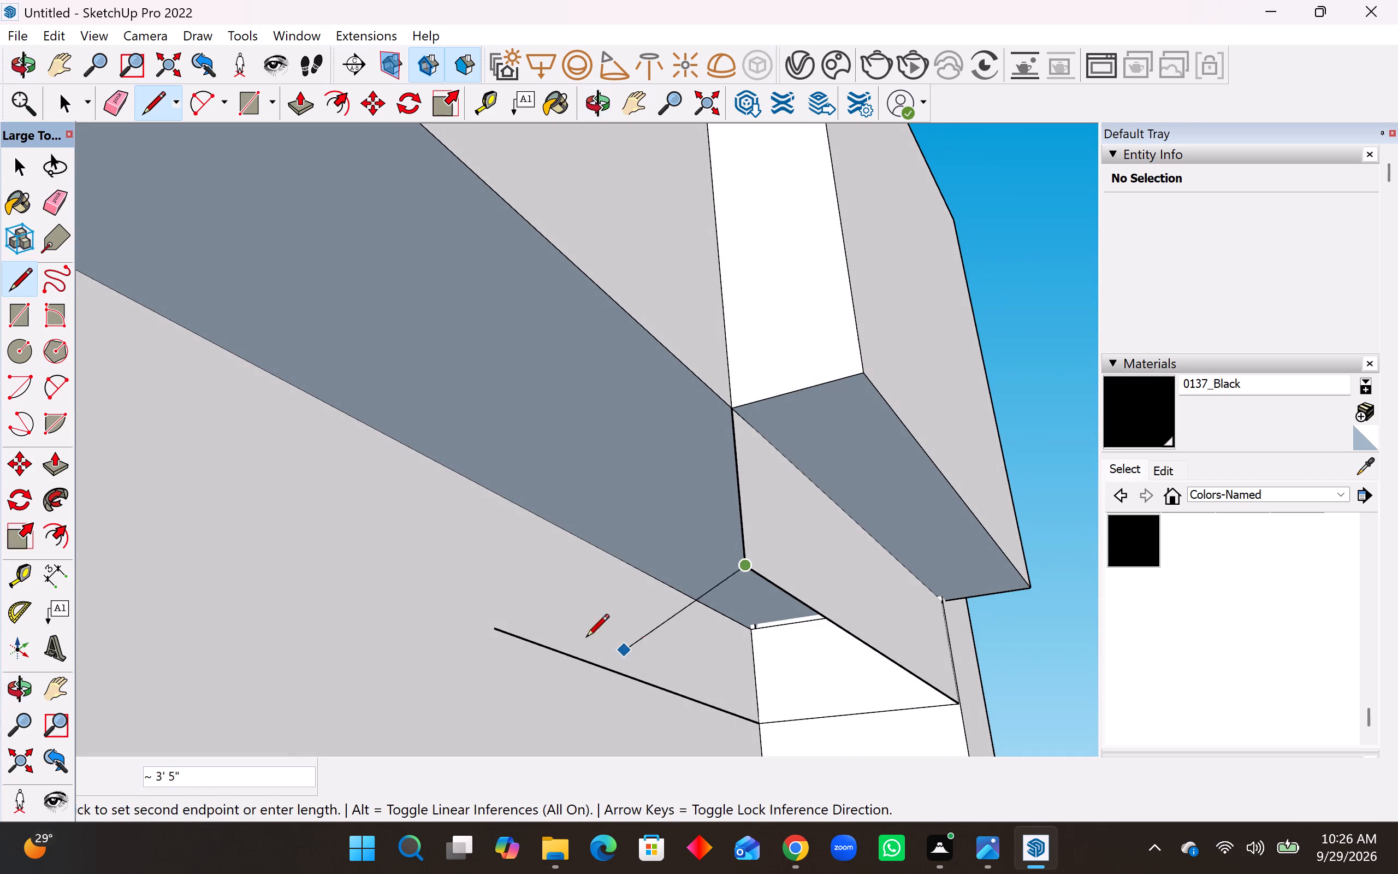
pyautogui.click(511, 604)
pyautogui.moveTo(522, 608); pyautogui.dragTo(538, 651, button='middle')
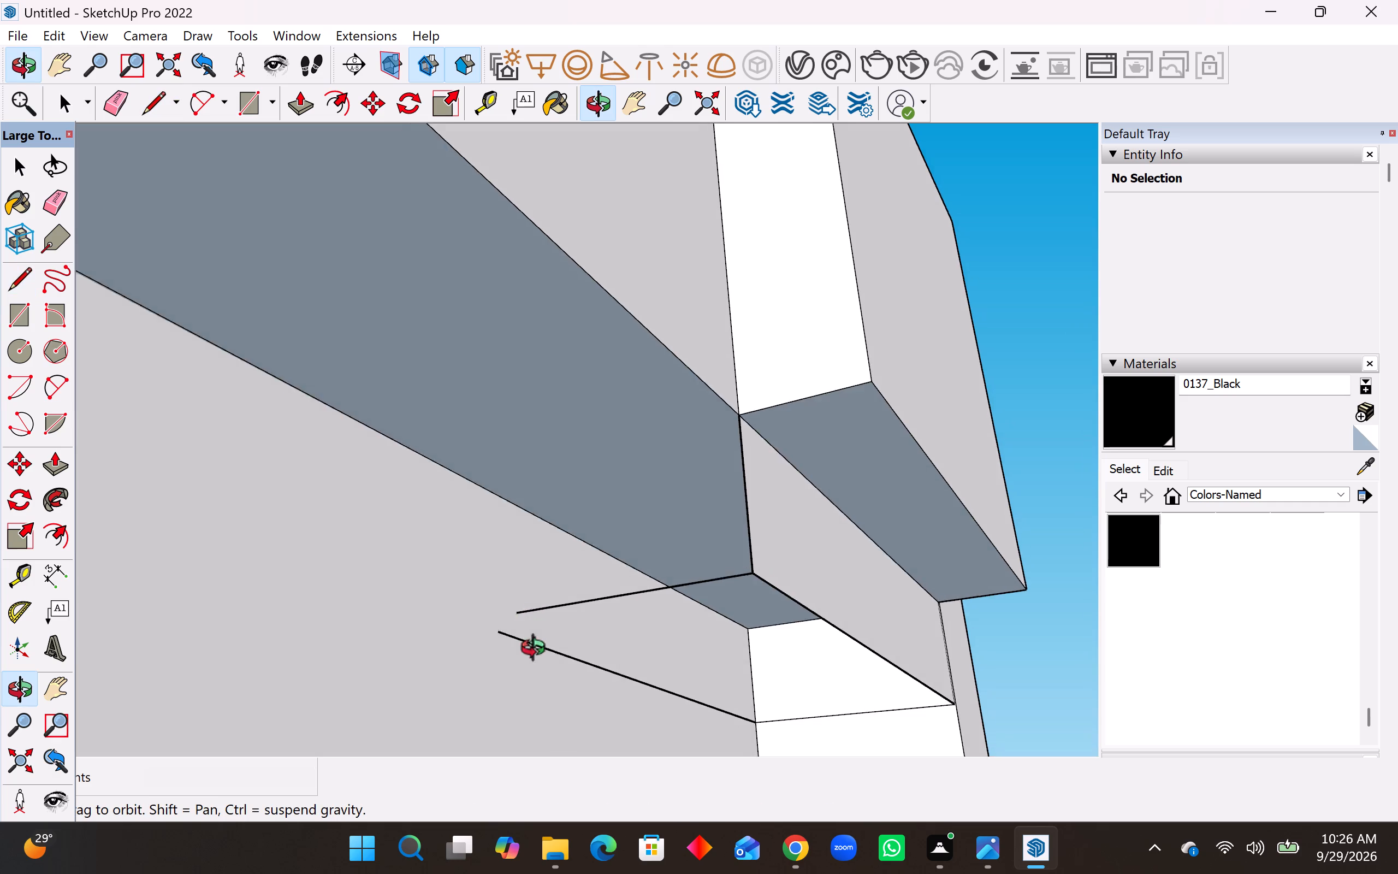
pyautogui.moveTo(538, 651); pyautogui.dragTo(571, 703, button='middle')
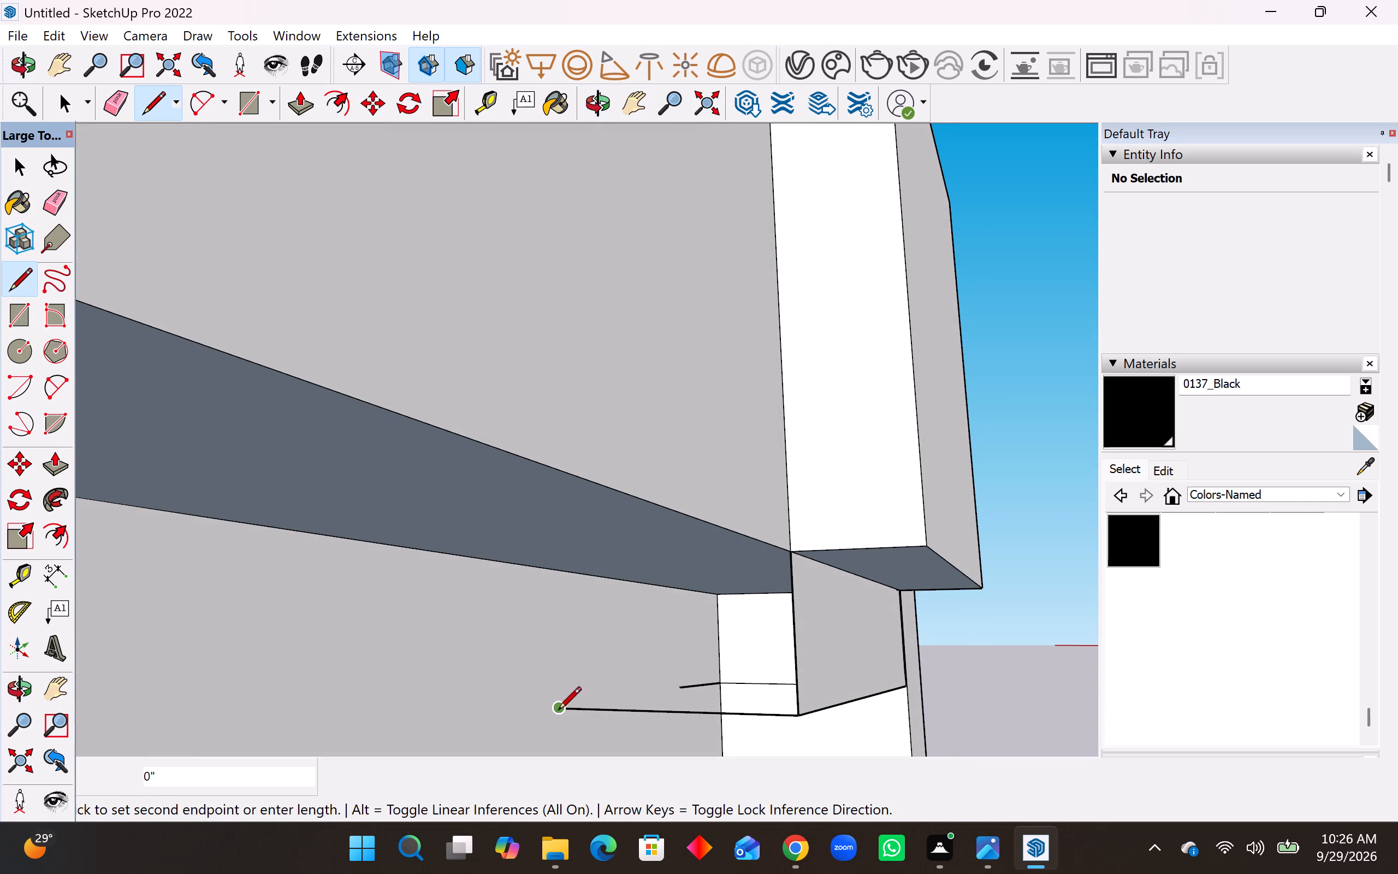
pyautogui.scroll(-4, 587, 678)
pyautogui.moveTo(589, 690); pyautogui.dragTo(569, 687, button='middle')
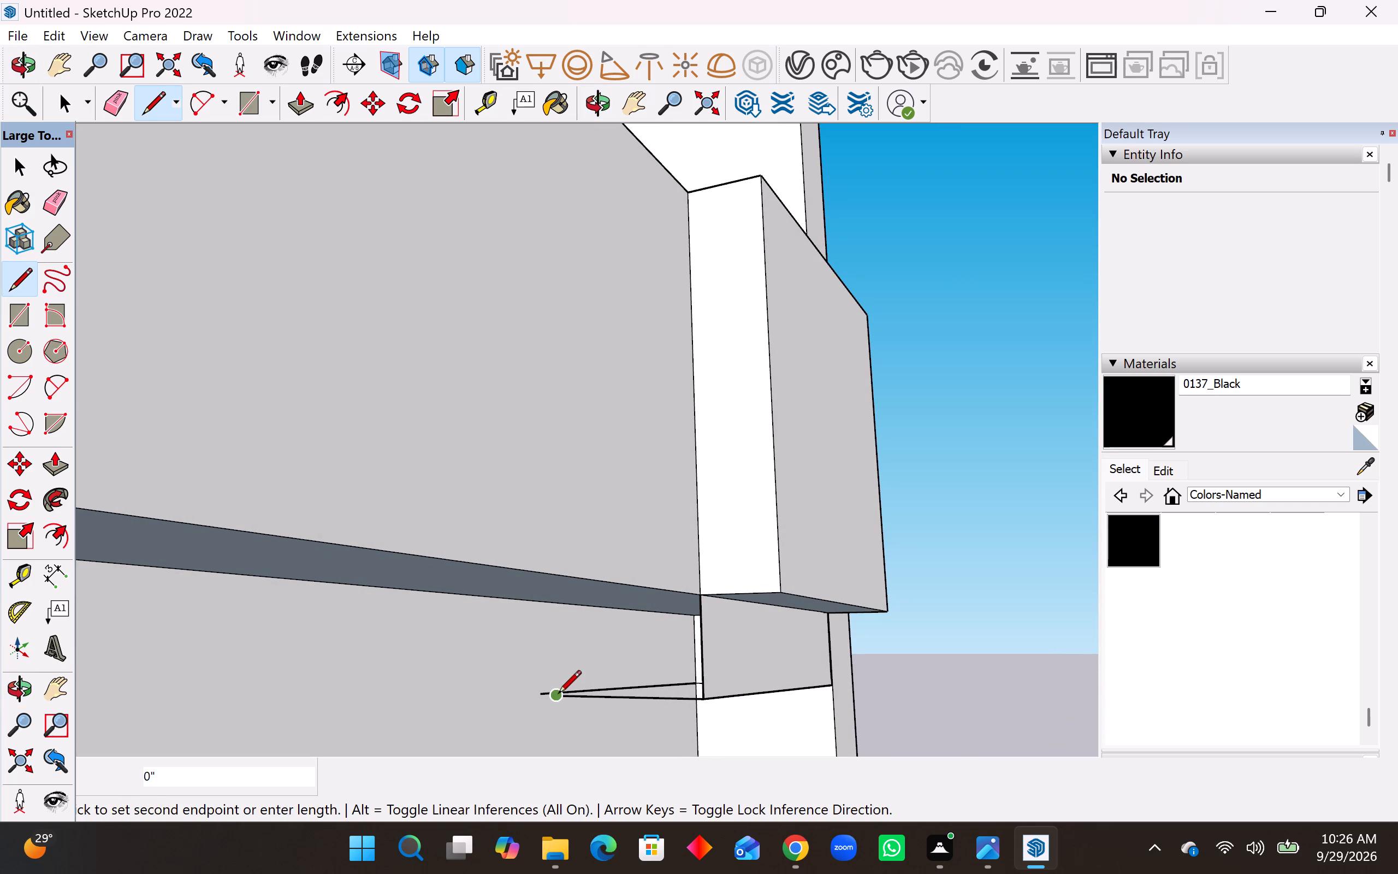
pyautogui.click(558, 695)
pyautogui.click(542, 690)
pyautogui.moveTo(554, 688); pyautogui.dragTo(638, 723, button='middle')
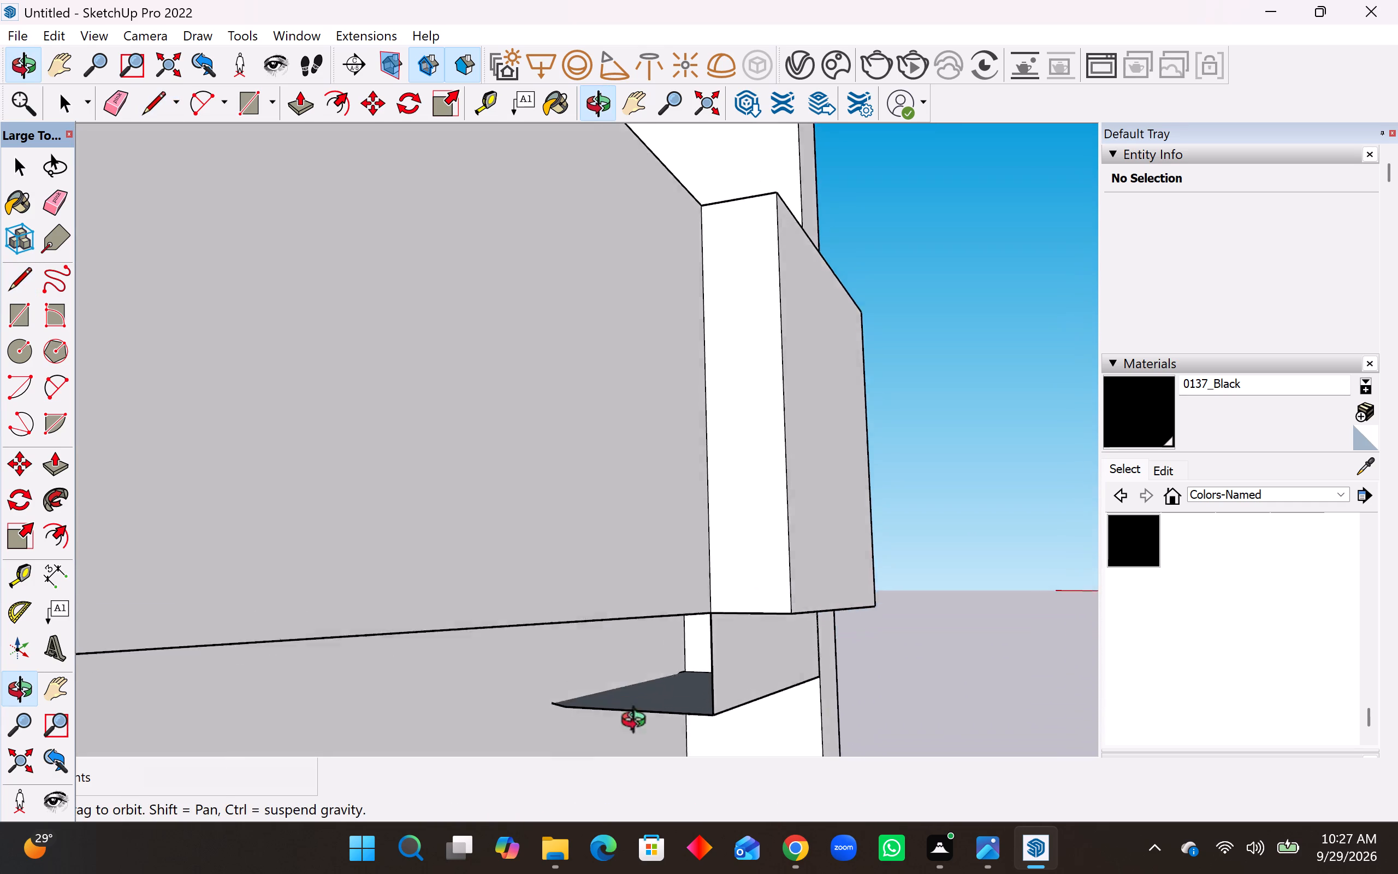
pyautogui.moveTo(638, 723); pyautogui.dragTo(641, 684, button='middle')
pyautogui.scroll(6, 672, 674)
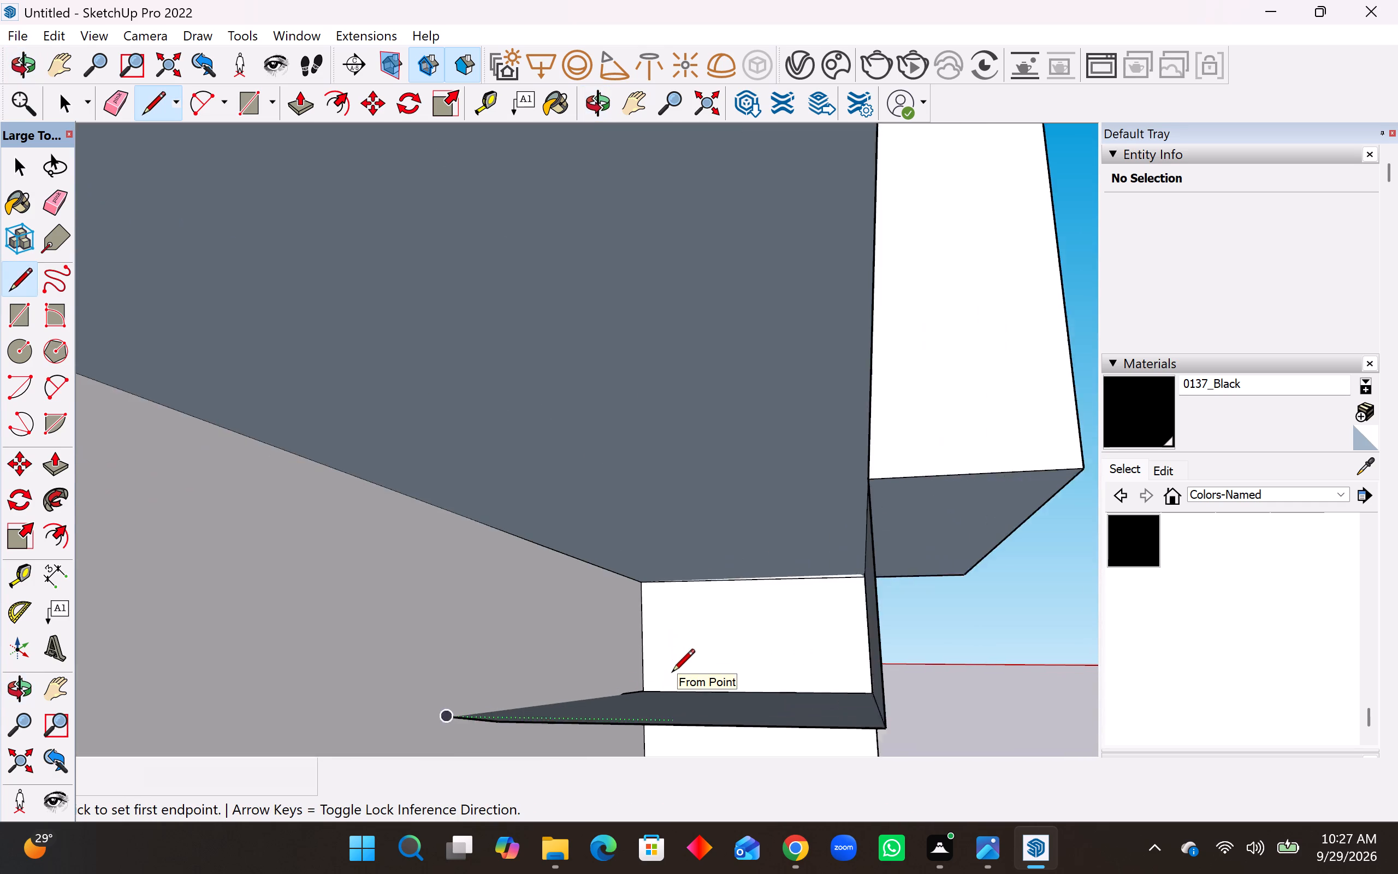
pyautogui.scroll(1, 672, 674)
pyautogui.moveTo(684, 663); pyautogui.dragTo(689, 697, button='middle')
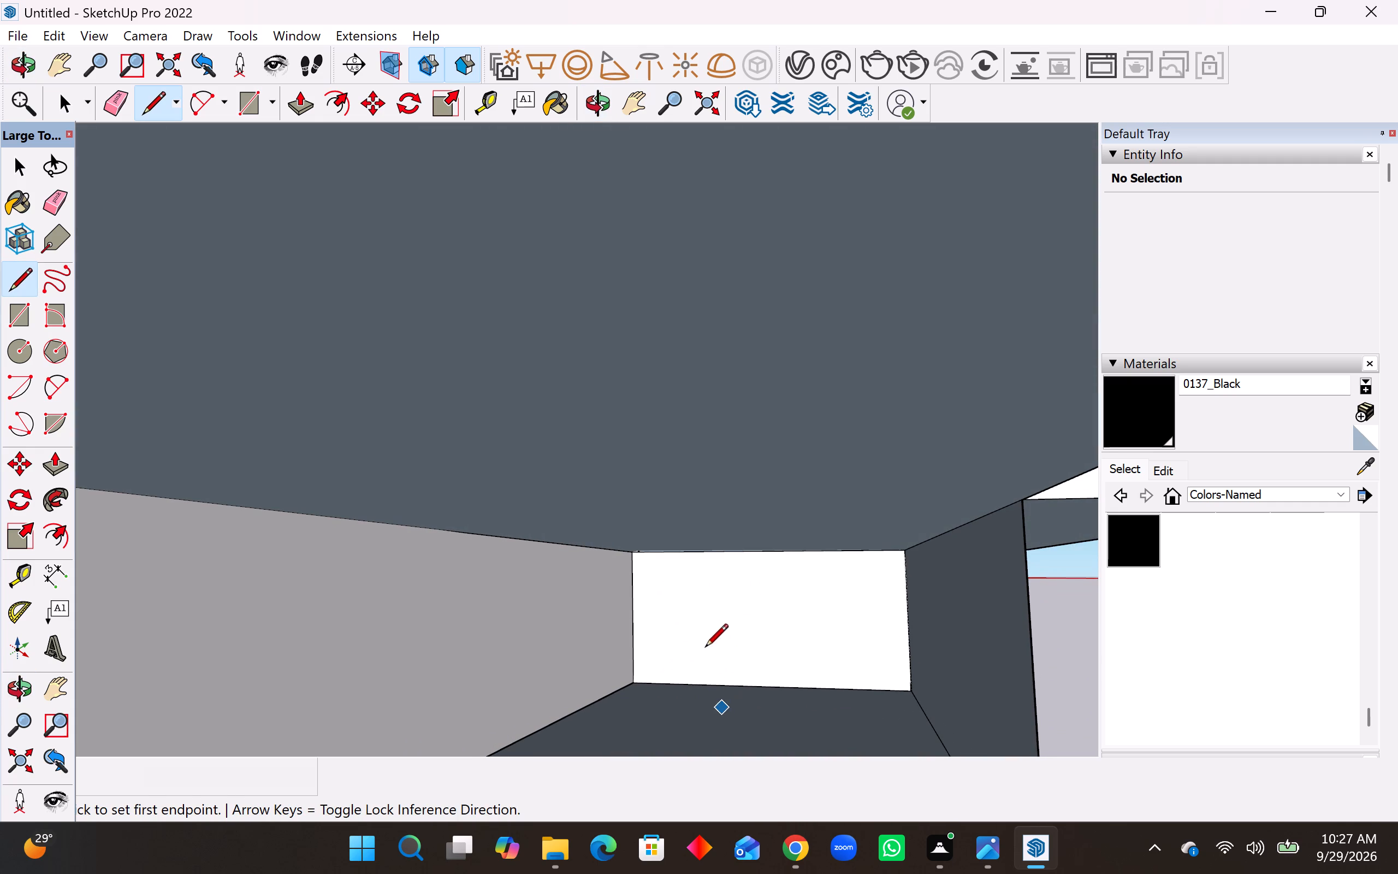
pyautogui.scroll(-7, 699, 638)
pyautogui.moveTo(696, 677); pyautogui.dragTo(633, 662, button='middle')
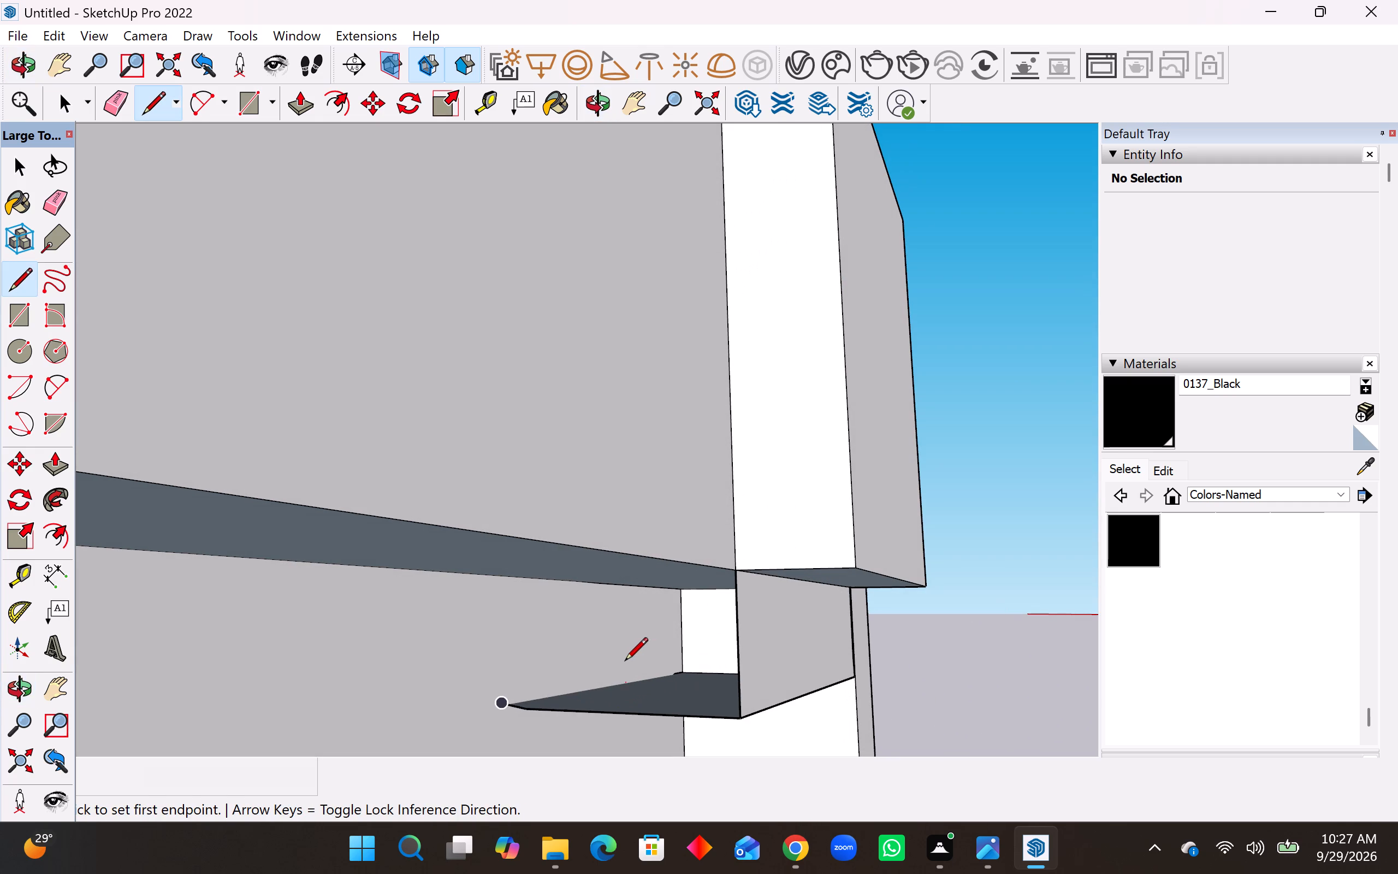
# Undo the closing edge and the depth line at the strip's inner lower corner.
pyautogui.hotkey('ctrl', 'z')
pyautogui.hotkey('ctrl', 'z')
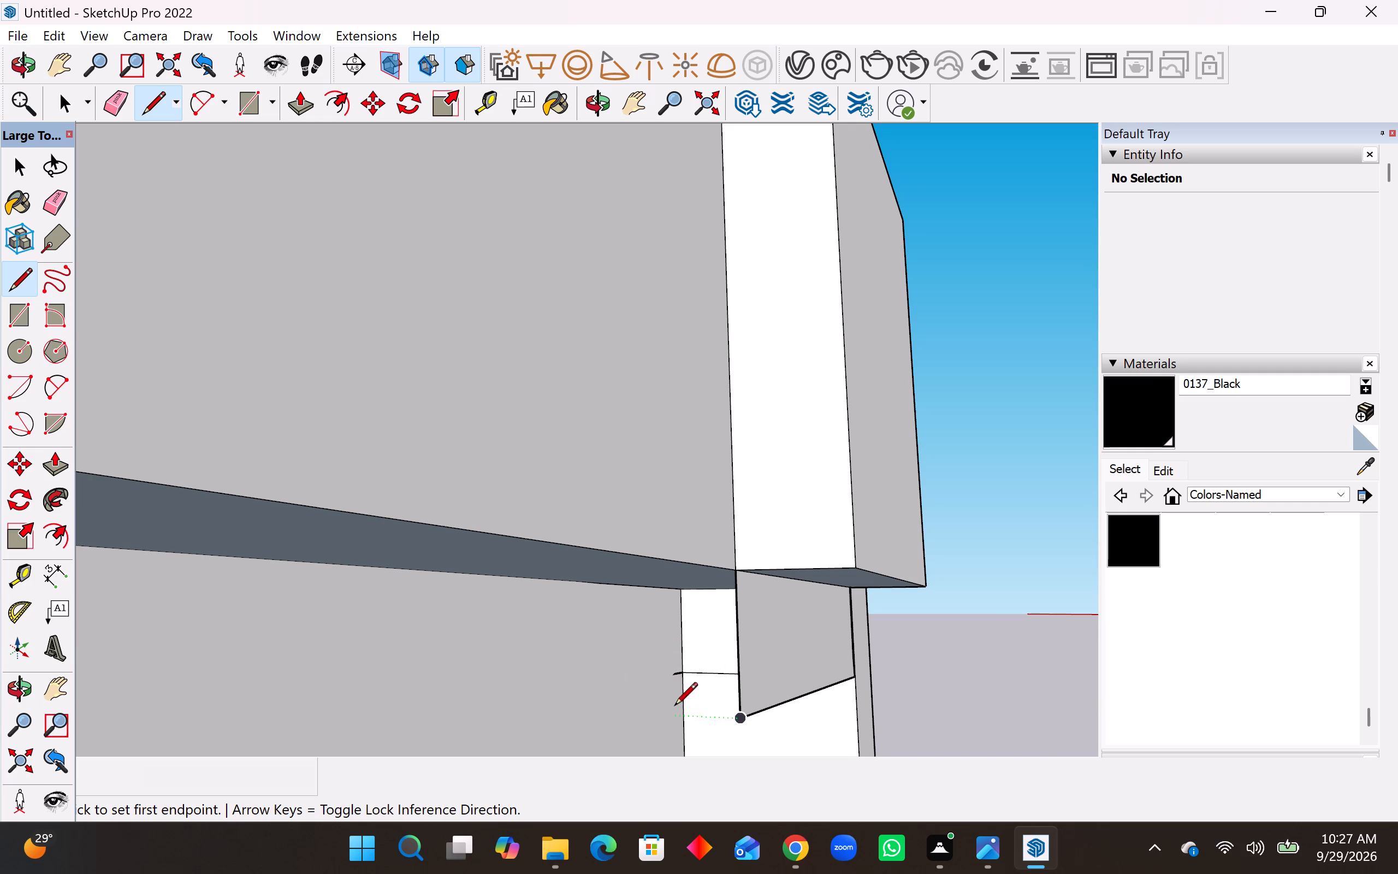
# Erase the line across the end wall's side face and the horizontal line on the recessed wall below the raised end block.
pyautogui.moveTo(674, 707); pyautogui.dragTo(735, 706, button='middle')
pyautogui.scroll(8, 712, 681)
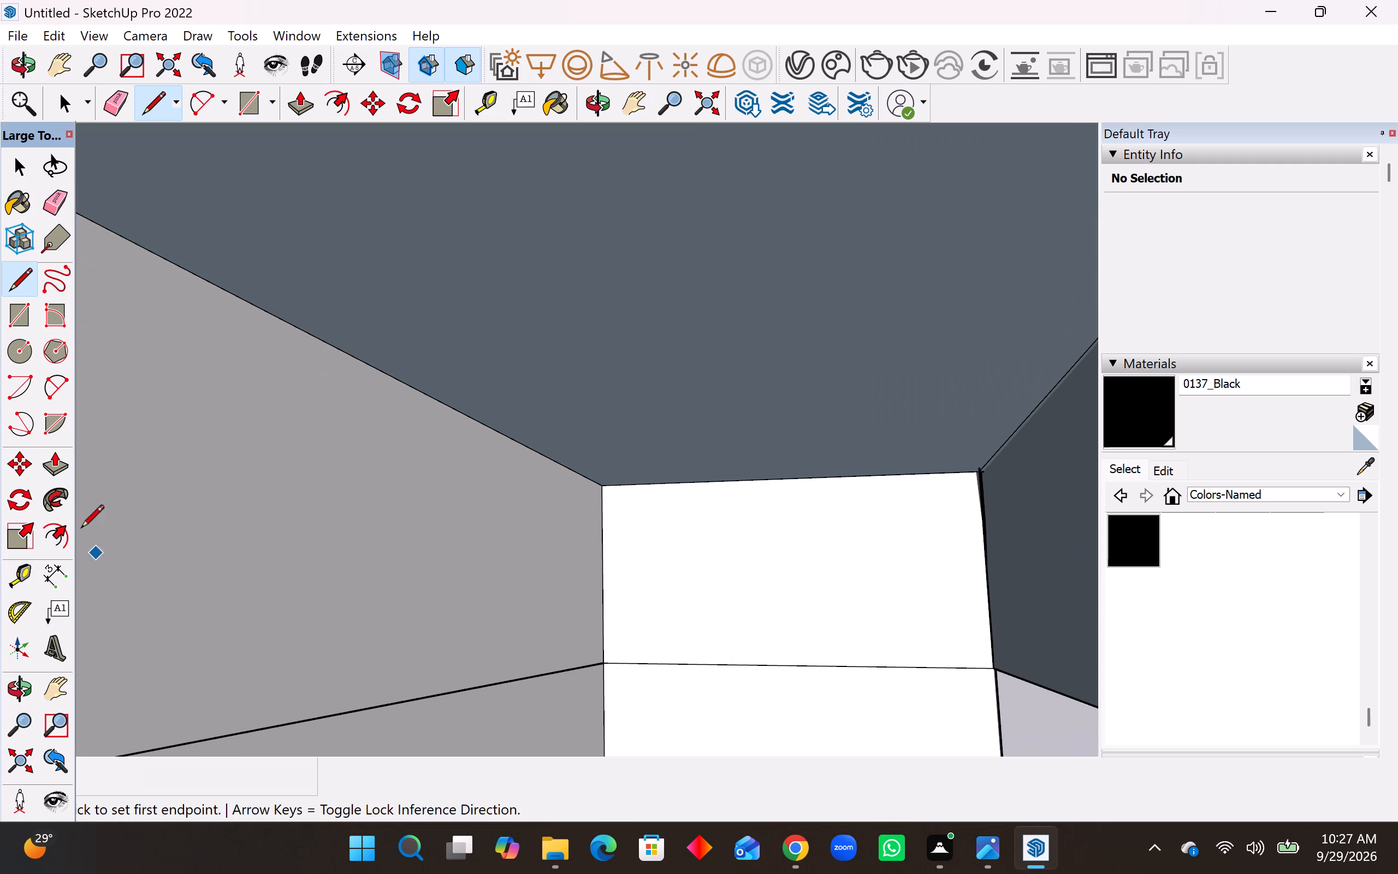
pyautogui.click(51, 209)
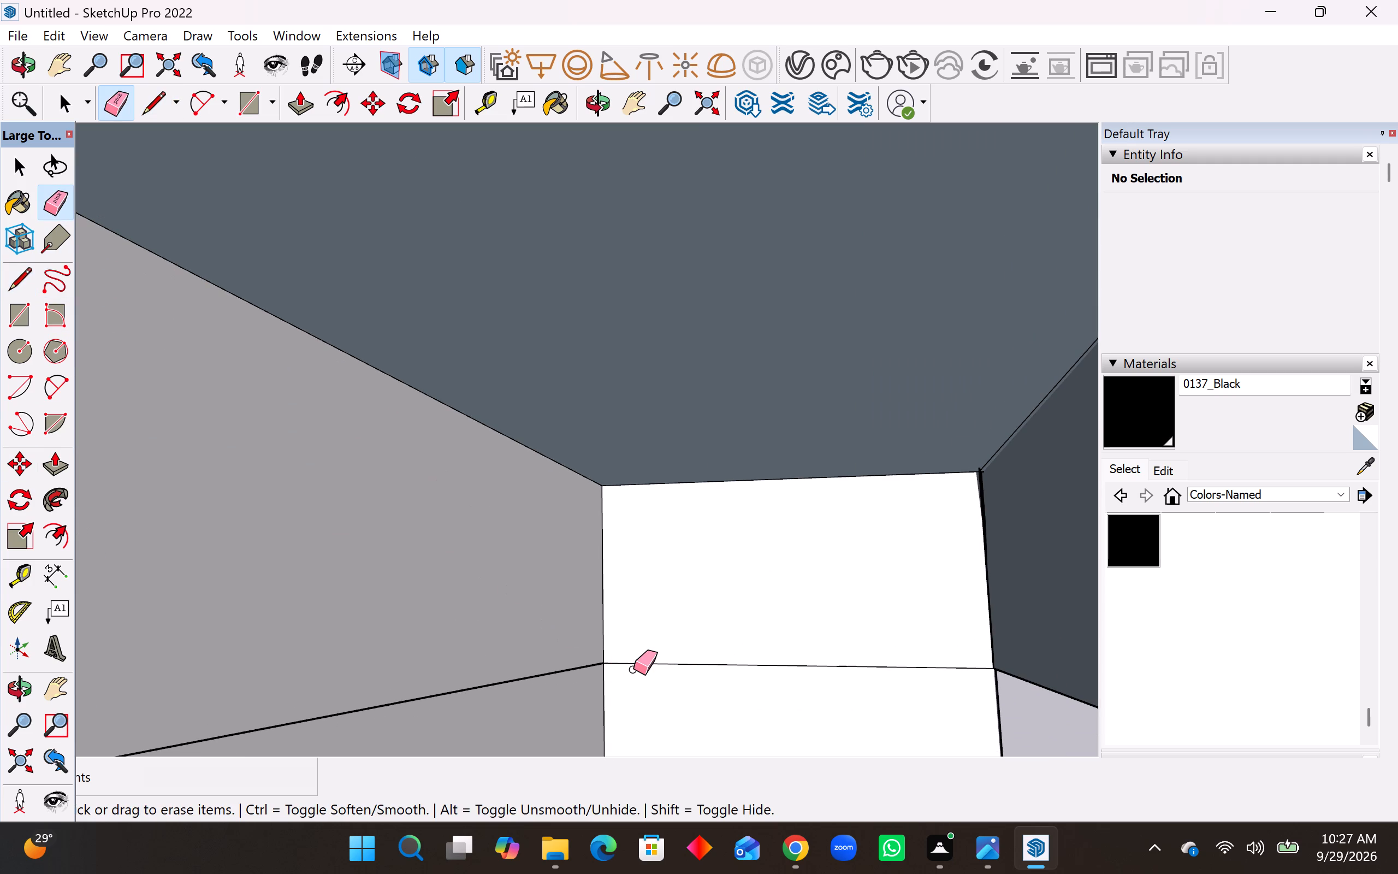
pyautogui.click(631, 664)
pyautogui.click(575, 671)
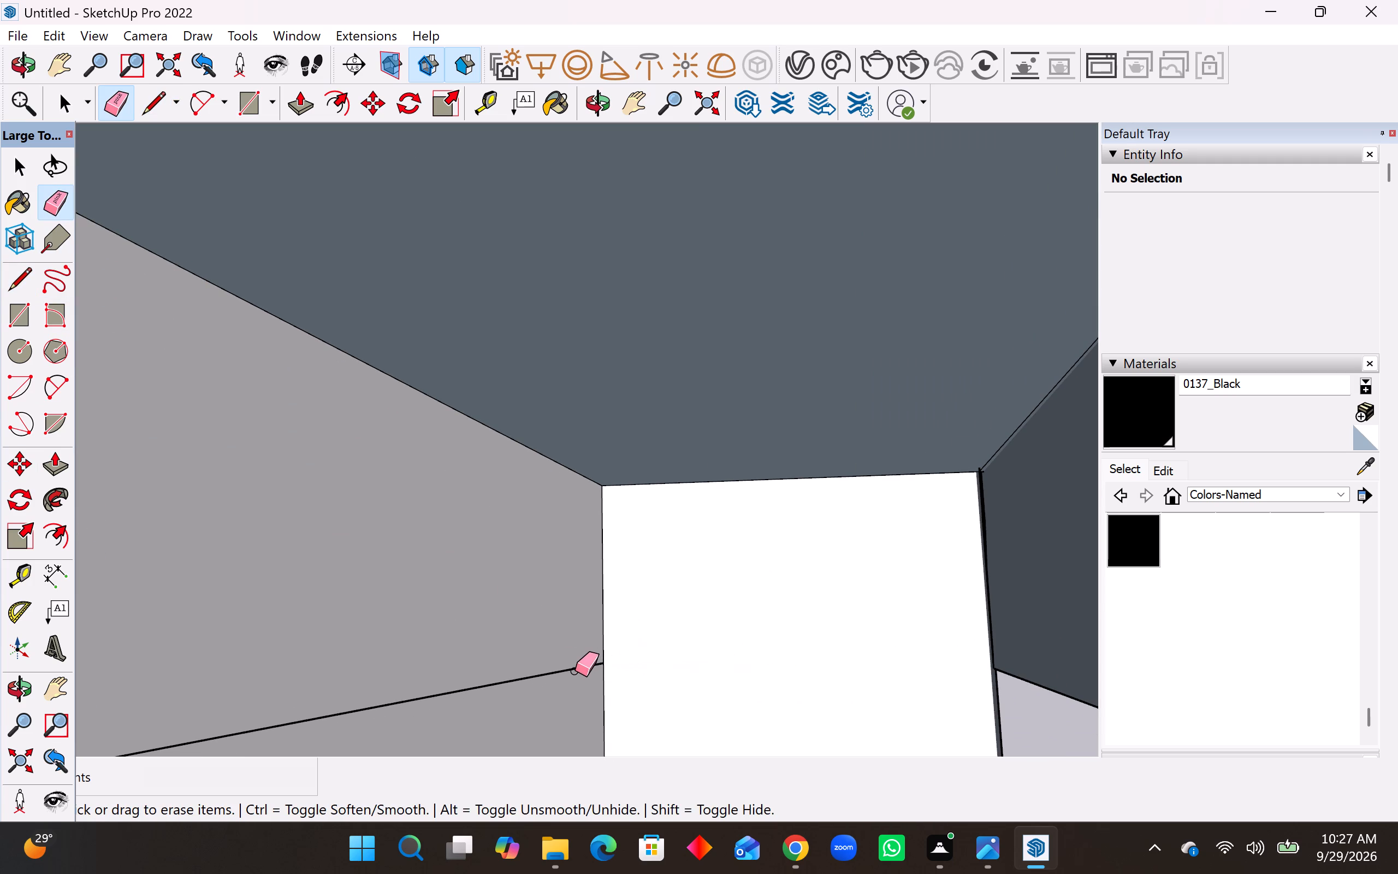
pyautogui.click(572, 667)
pyautogui.click(565, 670)
# Draw a line about 2' 6" from the narrow strip's lower outer corner across the end wall's side face to the recessed wall.
pyautogui.scroll(-4, 599, 675)
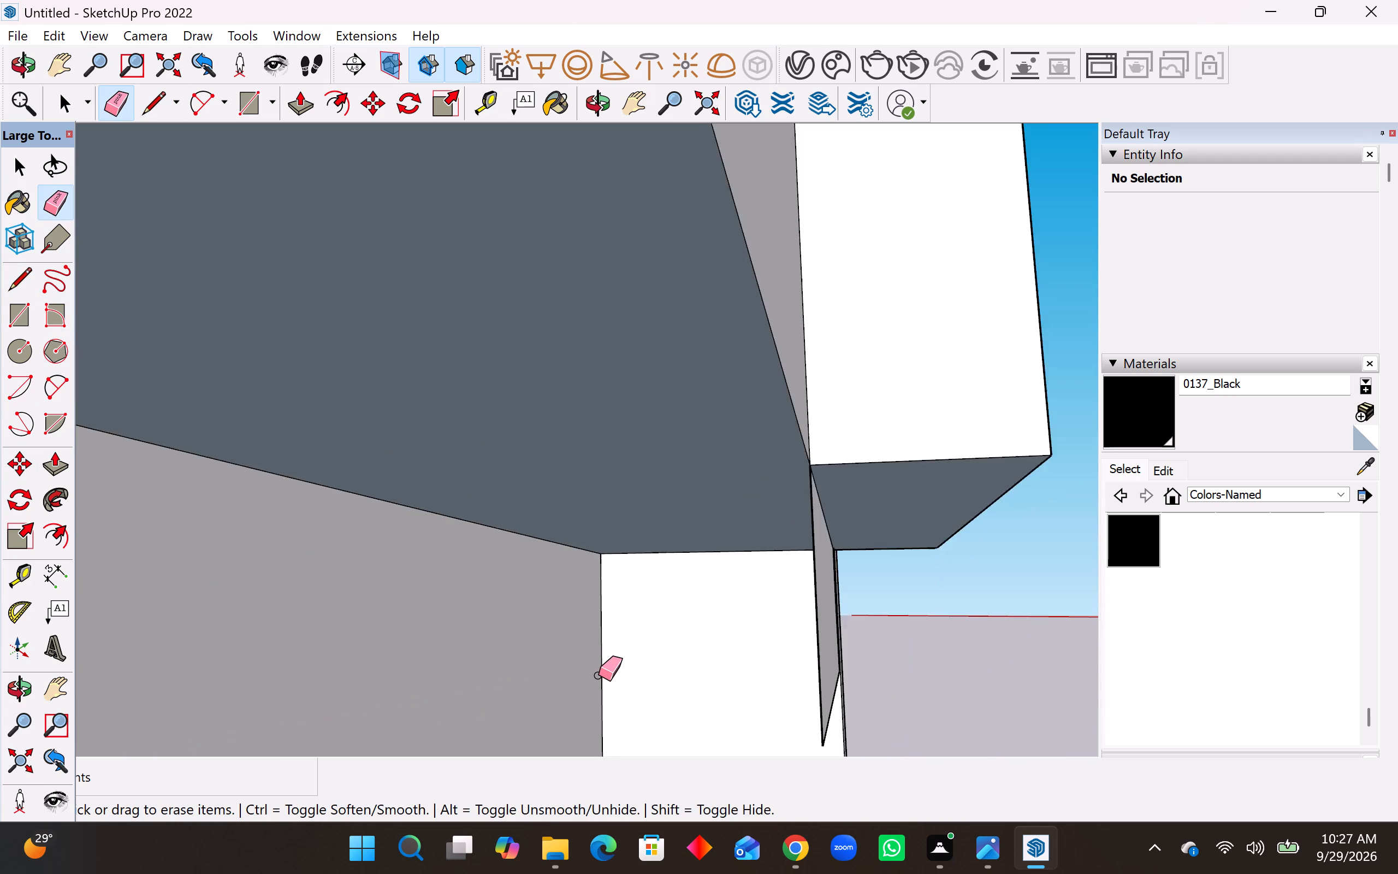
pyautogui.scroll(-5, 599, 675)
pyautogui.moveTo(731, 698); pyautogui.dragTo(469, 682, button='middle')
pyautogui.scroll(-9, 826, 667)
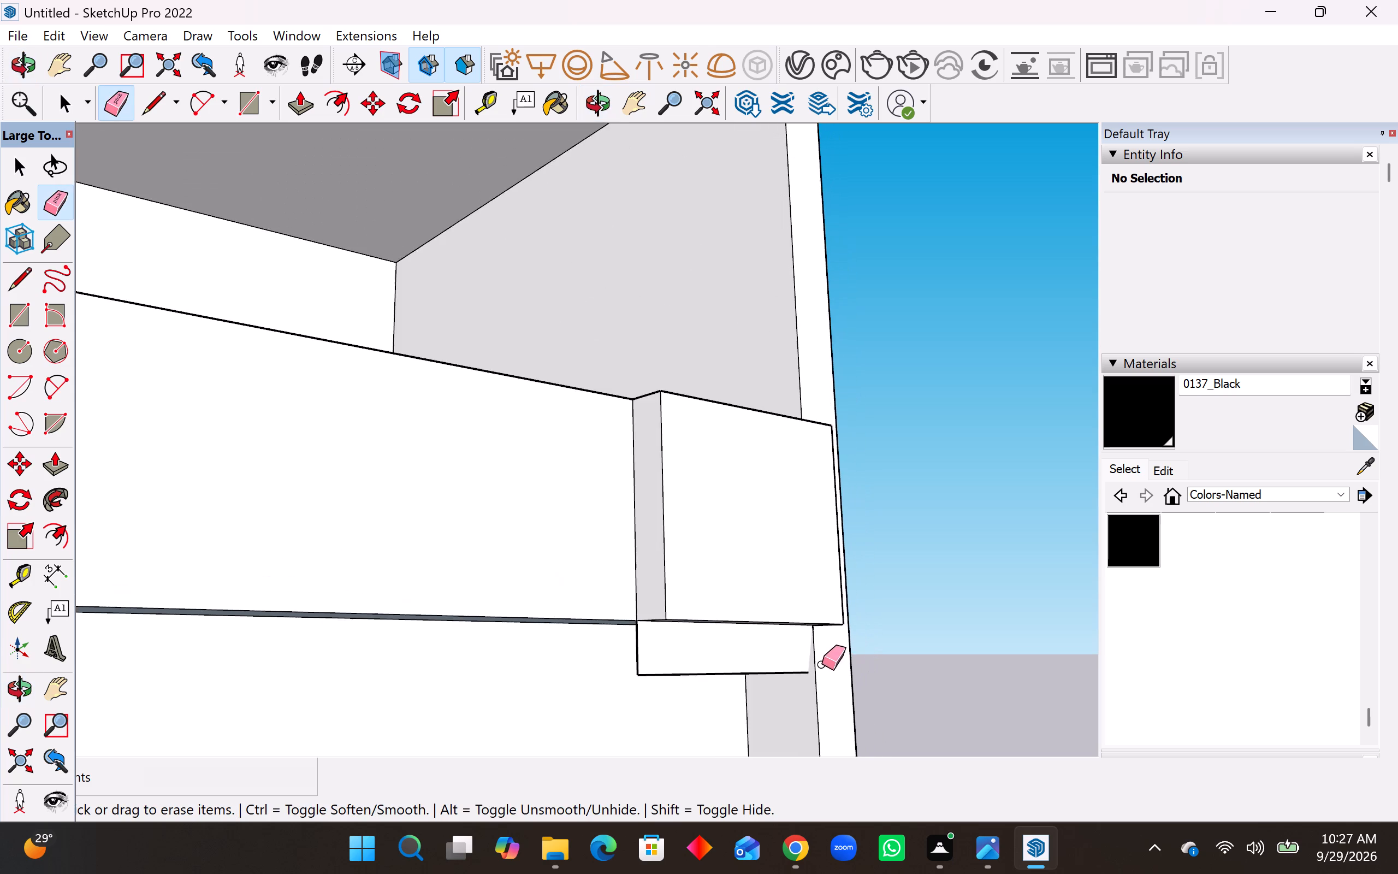
pyautogui.moveTo(822, 664); pyautogui.dragTo(587, 647, button='middle')
pyautogui.scroll(4, 824, 672)
pyautogui.moveTo(816, 650); pyautogui.dragTo(815, 705, button='middle')
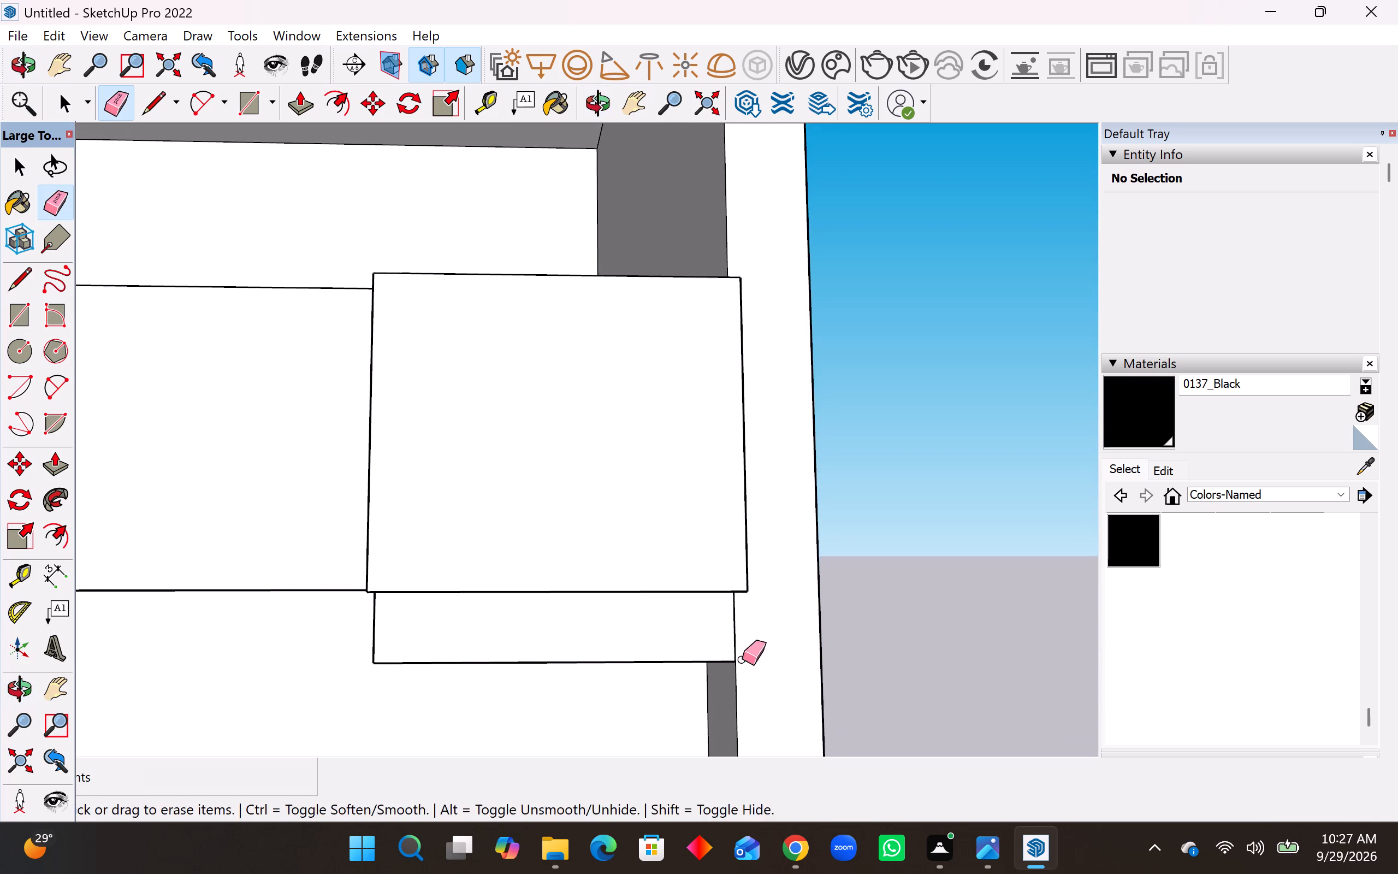
pyautogui.moveTo(740, 656); pyautogui.dragTo(1080, 680, button='middle')
pyautogui.moveTo(510, 625); pyautogui.dragTo(693, 604, button='middle')
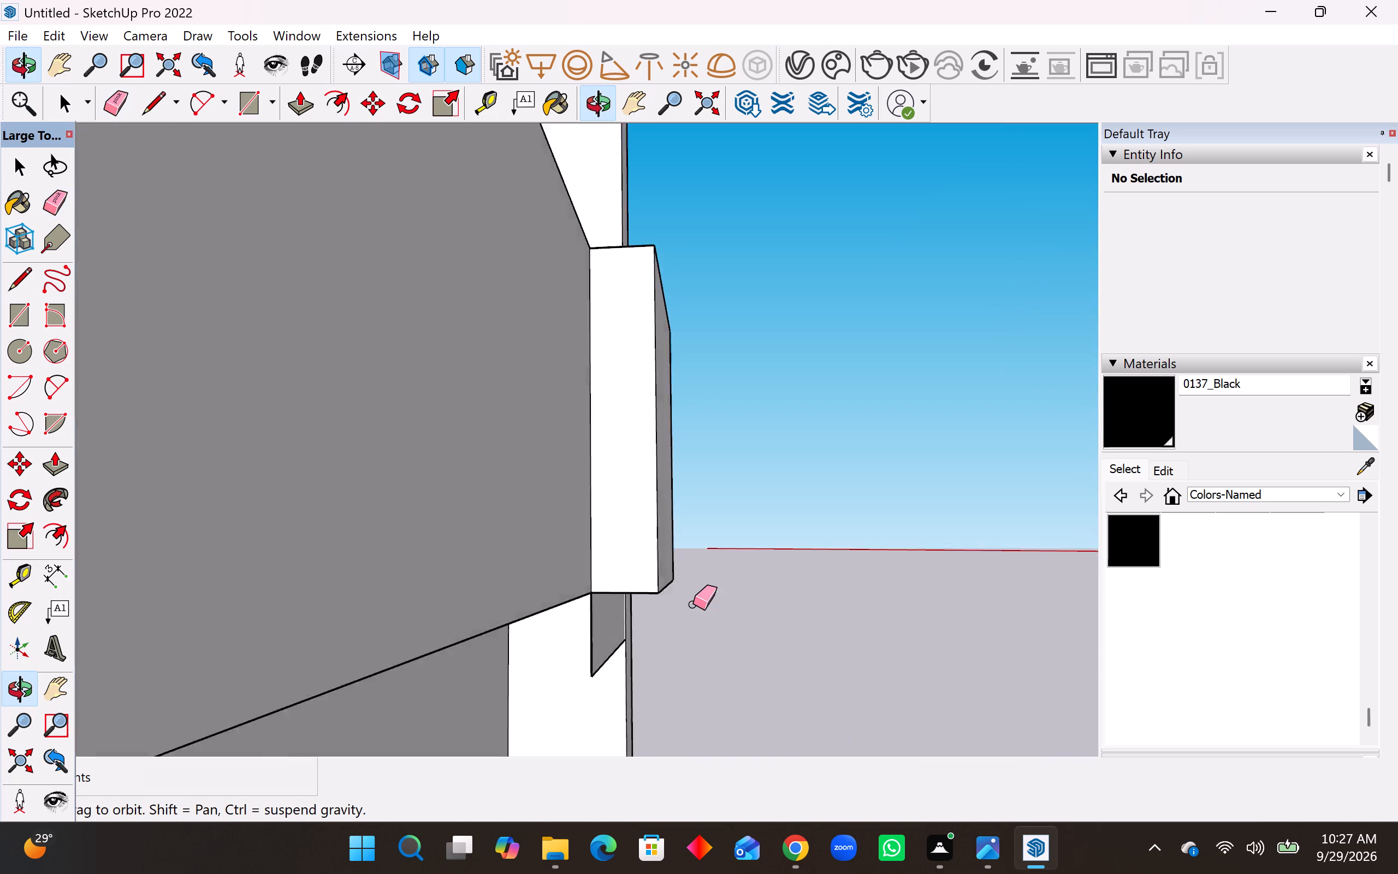
pyautogui.moveTo(693, 604); pyautogui.dragTo(694, 604, button='middle')
pyautogui.moveTo(693, 604); pyautogui.dragTo(793, 553, button='middle')
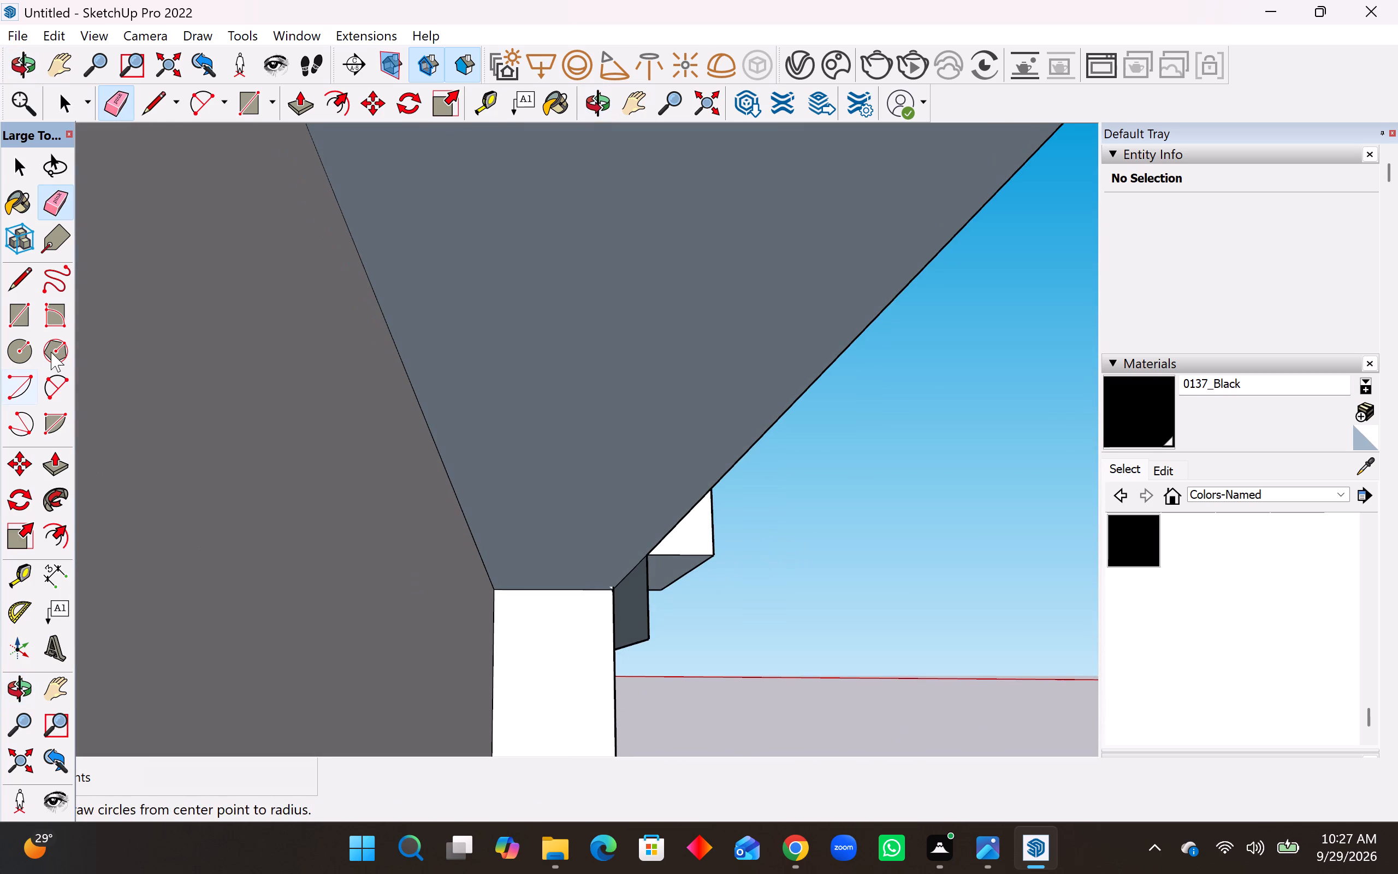
pyautogui.click(13, 285)
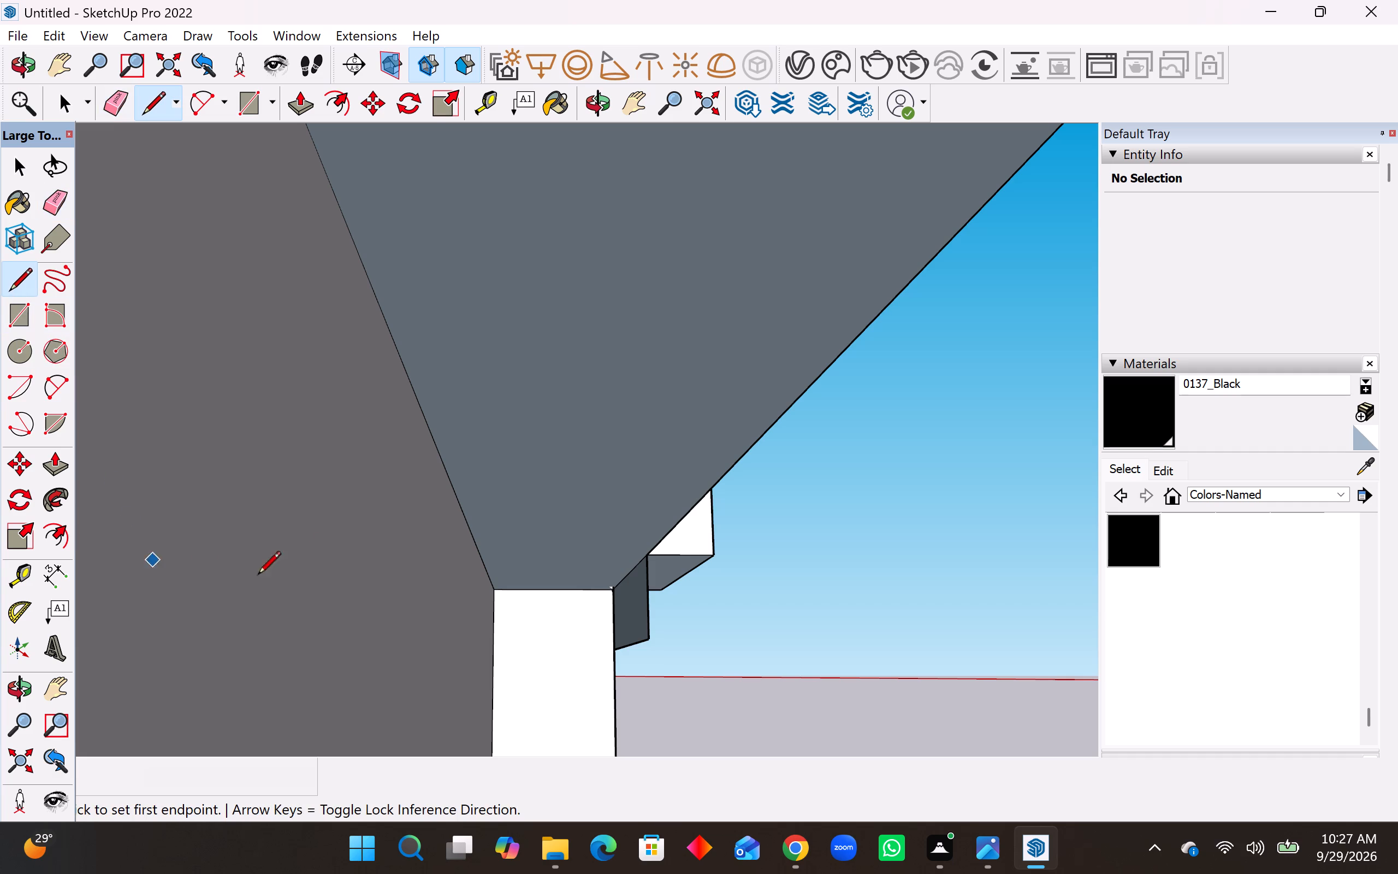
pyautogui.moveTo(486, 613); pyautogui.dragTo(489, 637, button='middle')
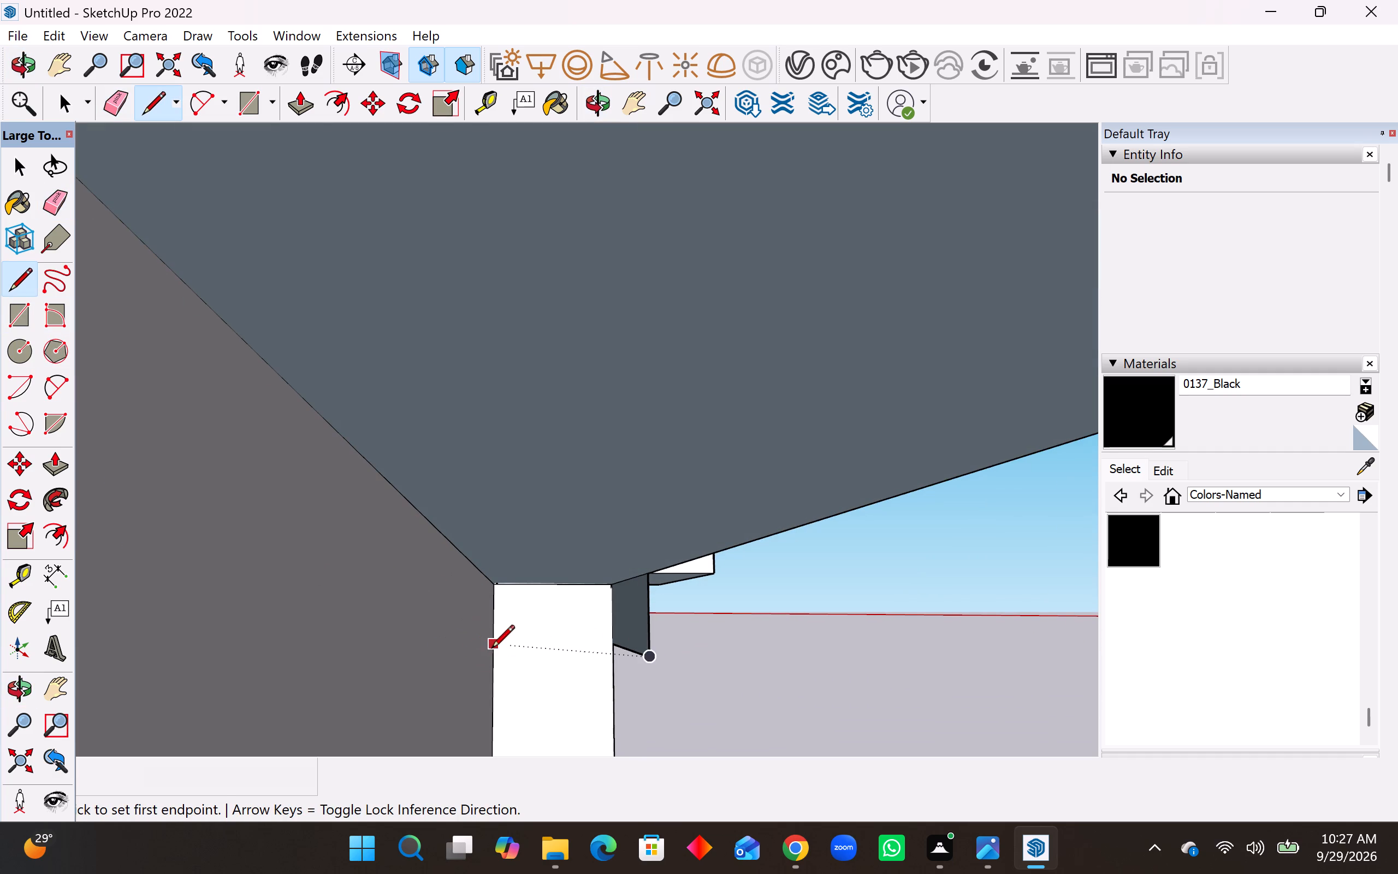
pyautogui.middleClick(483, 652)
pyautogui.moveTo(484, 657); pyautogui.dragTo(490, 673, button='middle')
pyautogui.middleClick(500, 665)
pyautogui.moveTo(500, 665); pyautogui.dragTo(482, 610, button='middle')
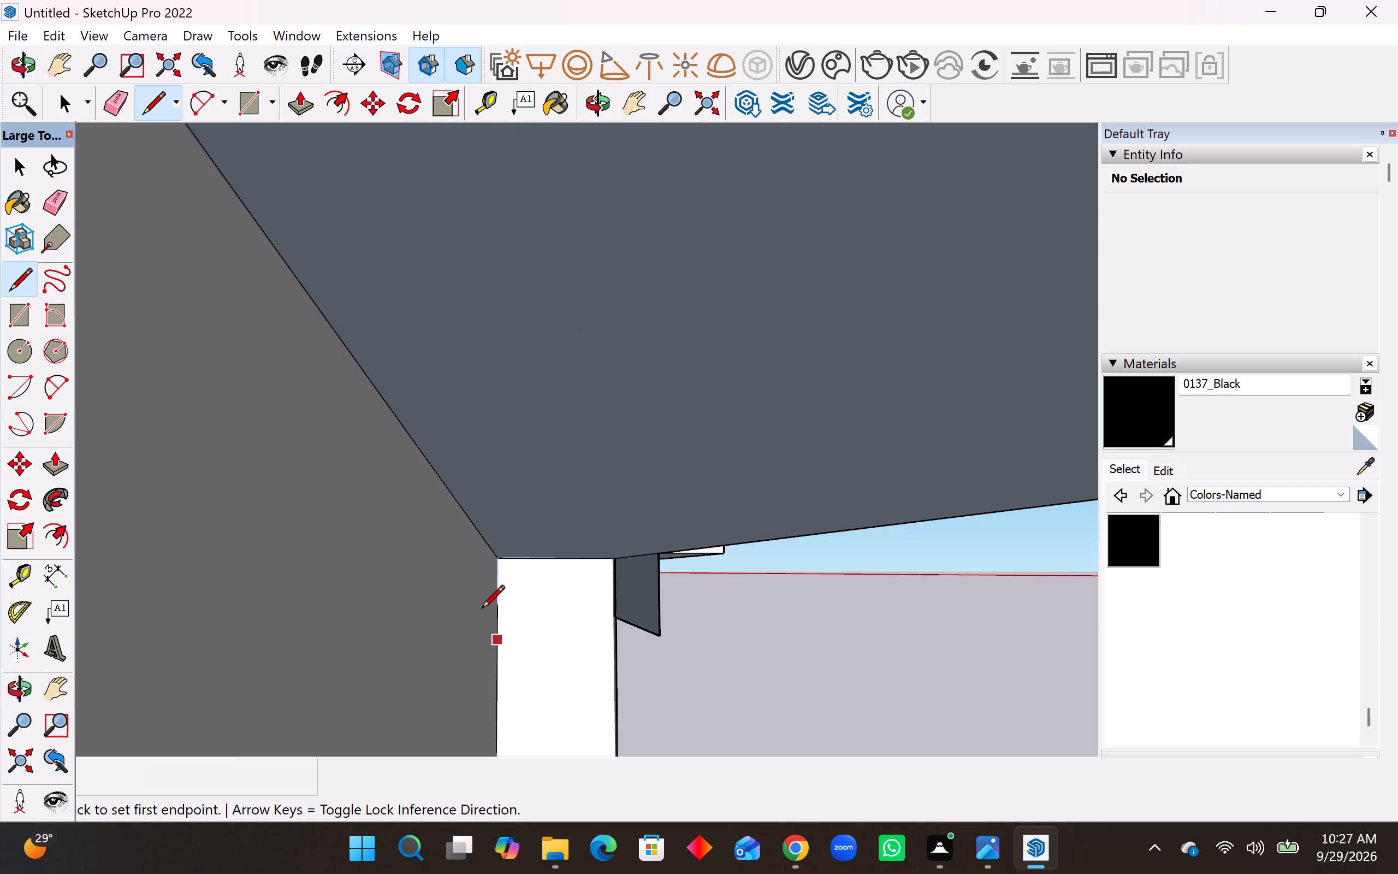
pyautogui.moveTo(482, 610); pyautogui.dragTo(481, 610, button='middle')
pyautogui.scroll(11, 613, 619)
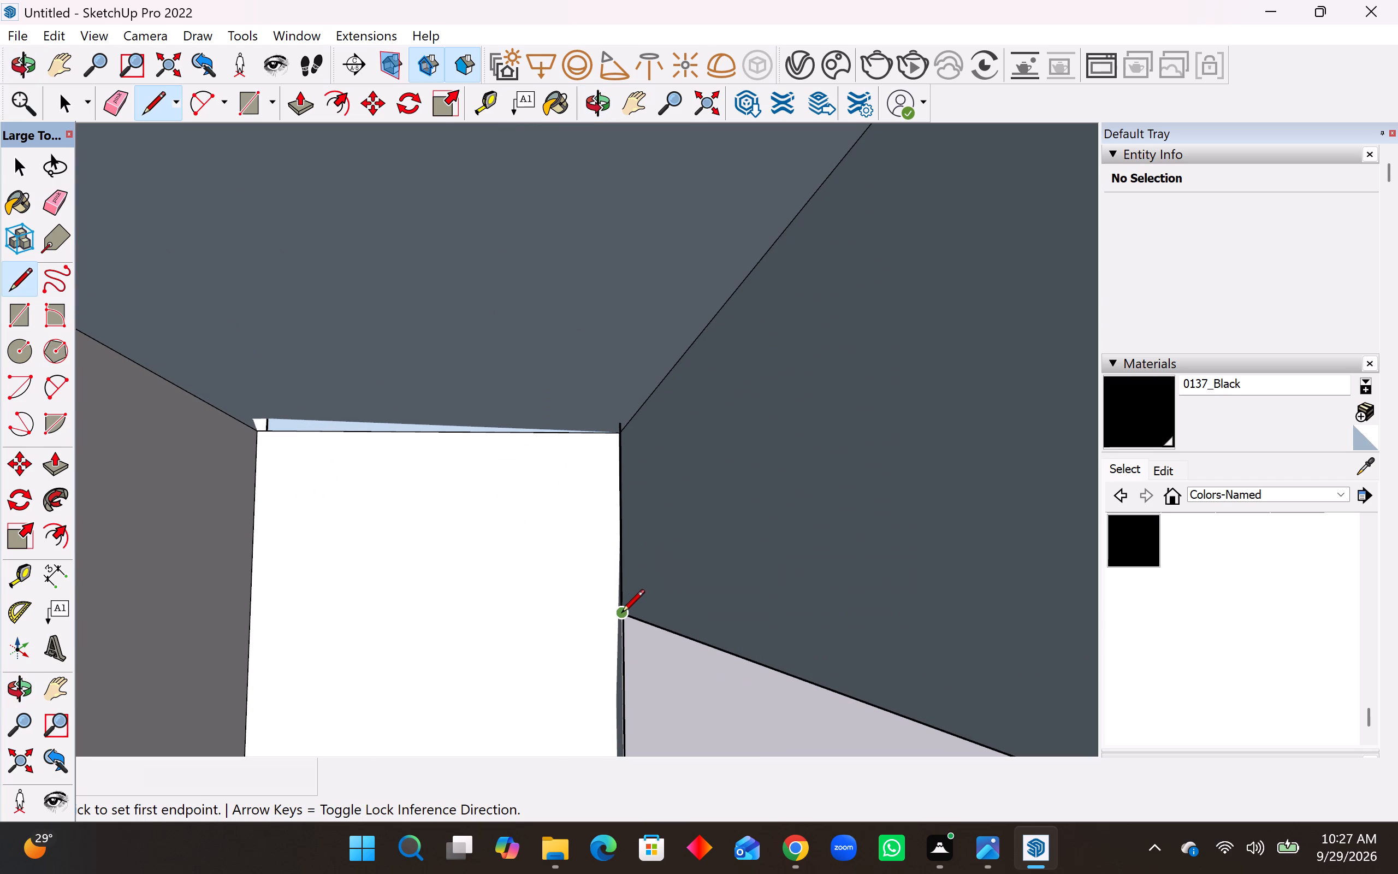
pyautogui.click(621, 614)
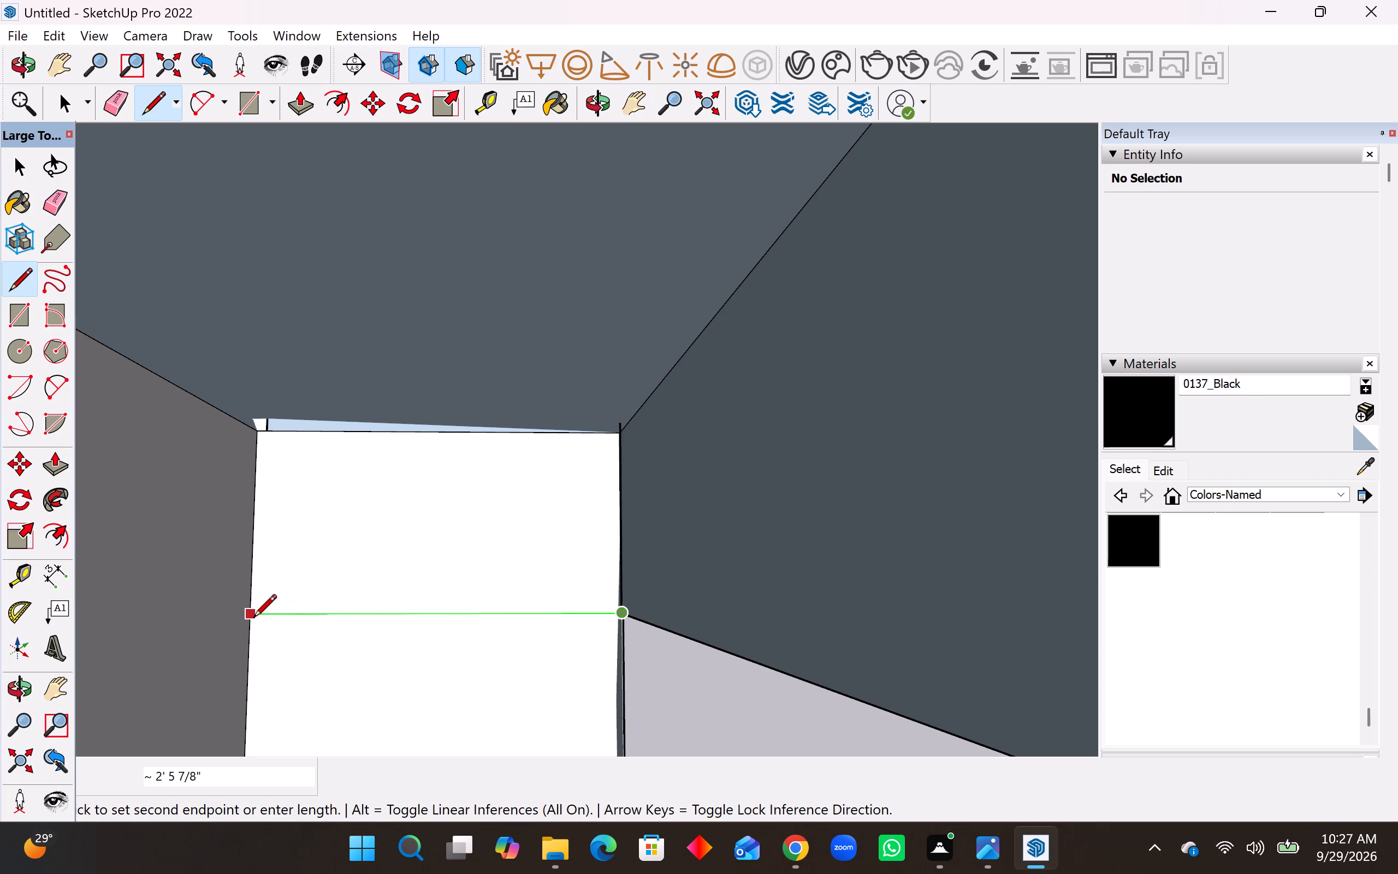
pyautogui.click(253, 619)
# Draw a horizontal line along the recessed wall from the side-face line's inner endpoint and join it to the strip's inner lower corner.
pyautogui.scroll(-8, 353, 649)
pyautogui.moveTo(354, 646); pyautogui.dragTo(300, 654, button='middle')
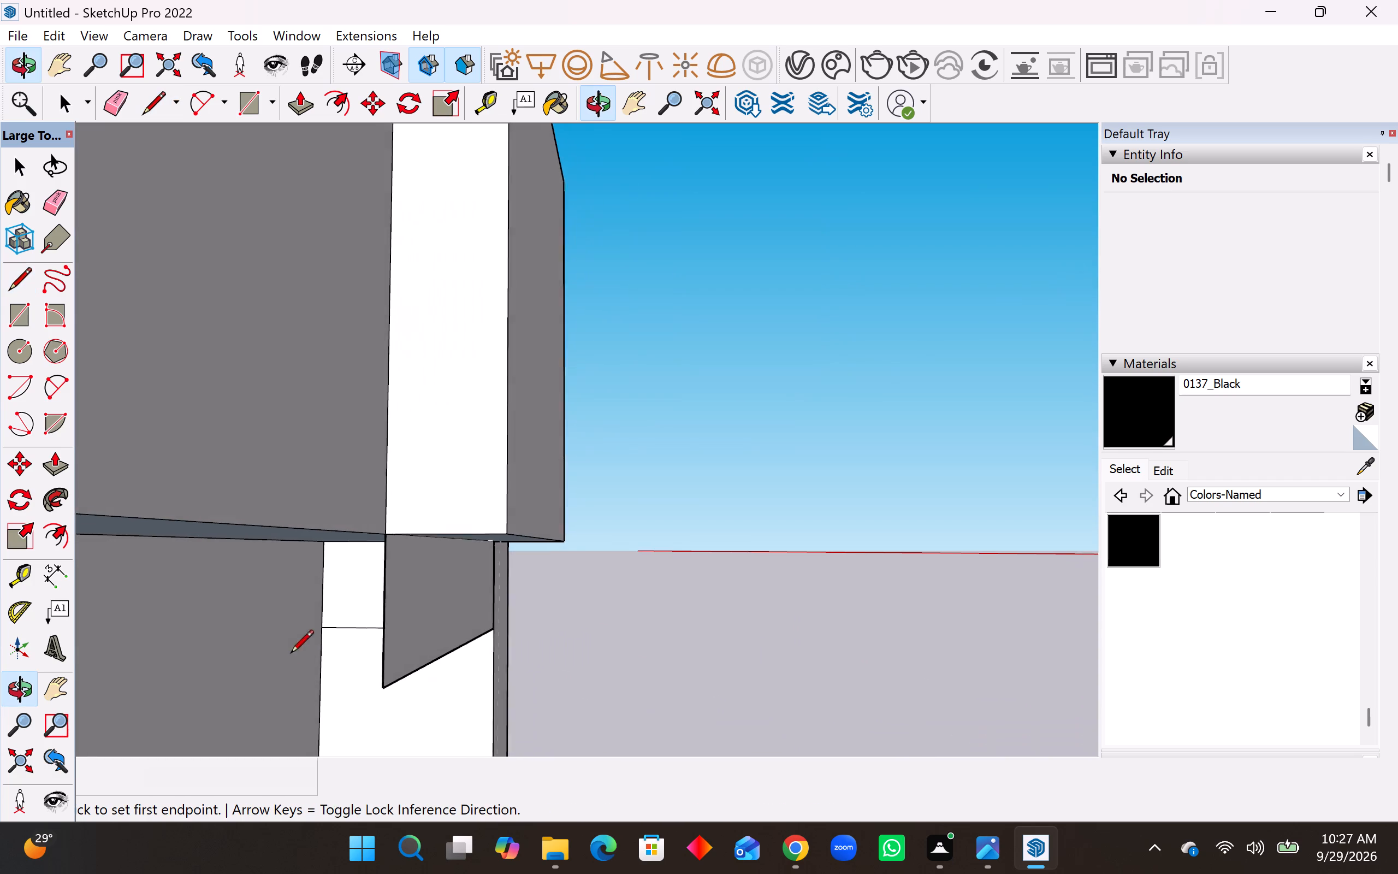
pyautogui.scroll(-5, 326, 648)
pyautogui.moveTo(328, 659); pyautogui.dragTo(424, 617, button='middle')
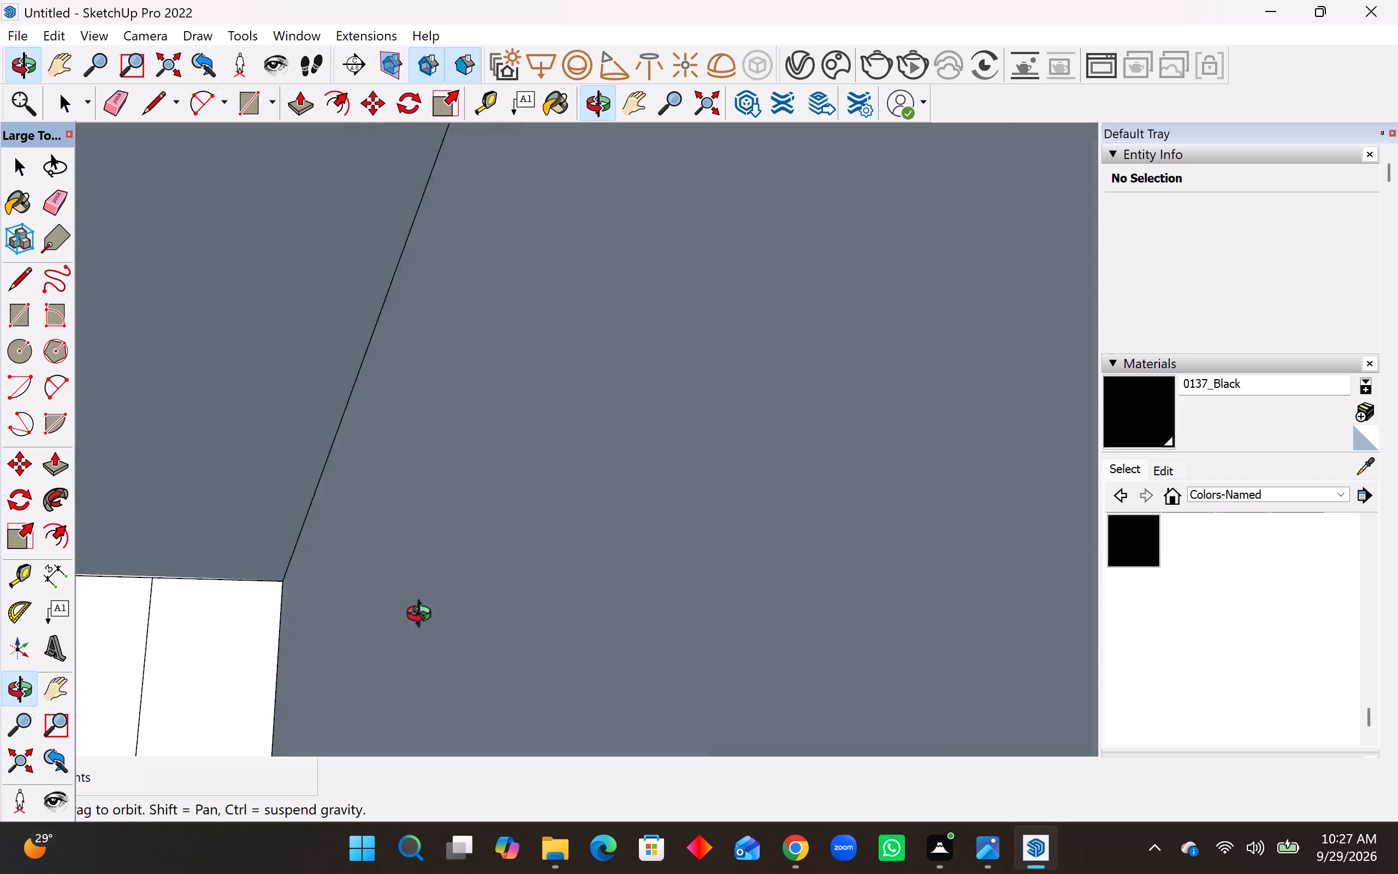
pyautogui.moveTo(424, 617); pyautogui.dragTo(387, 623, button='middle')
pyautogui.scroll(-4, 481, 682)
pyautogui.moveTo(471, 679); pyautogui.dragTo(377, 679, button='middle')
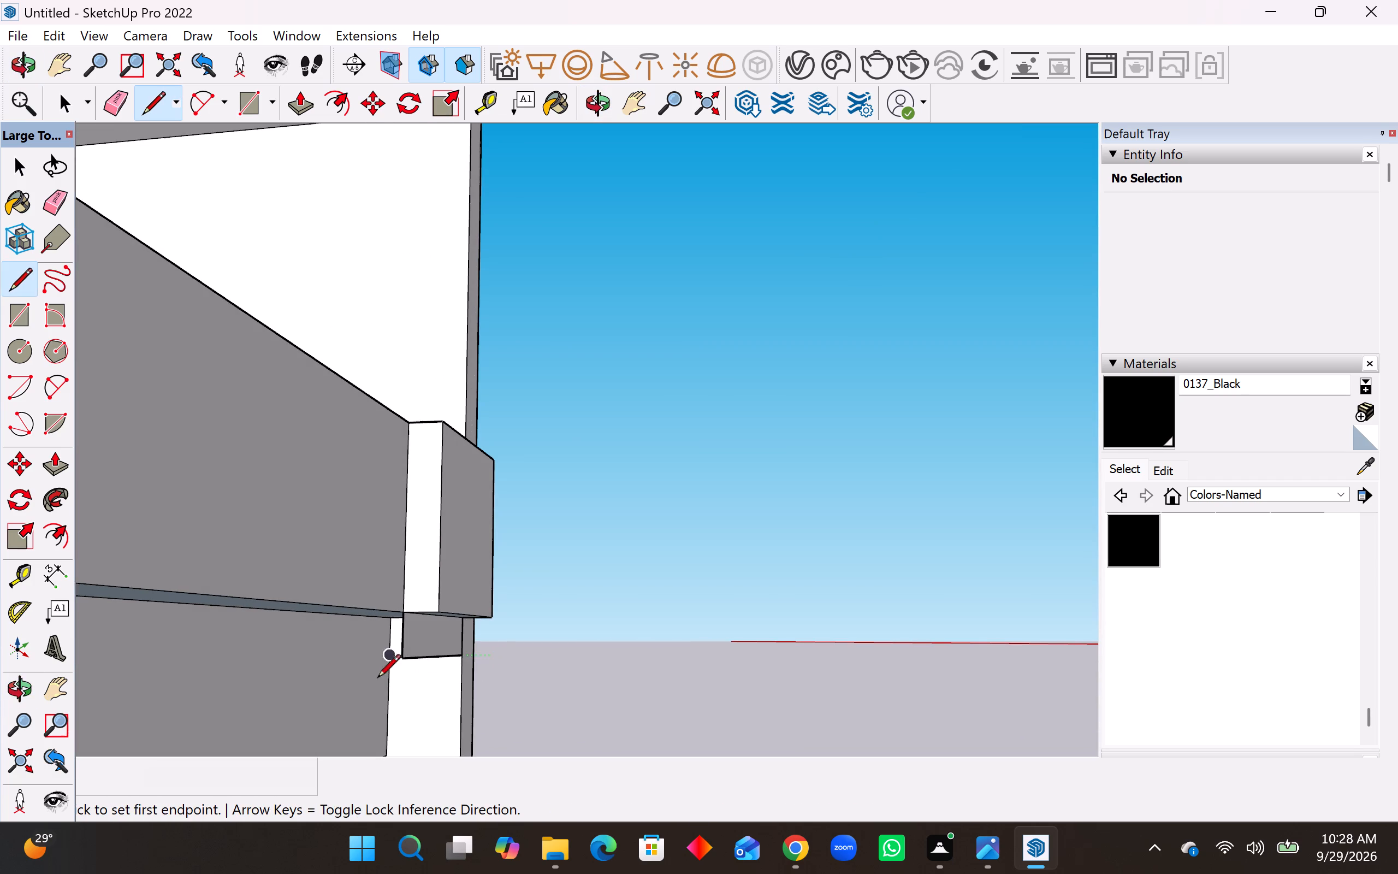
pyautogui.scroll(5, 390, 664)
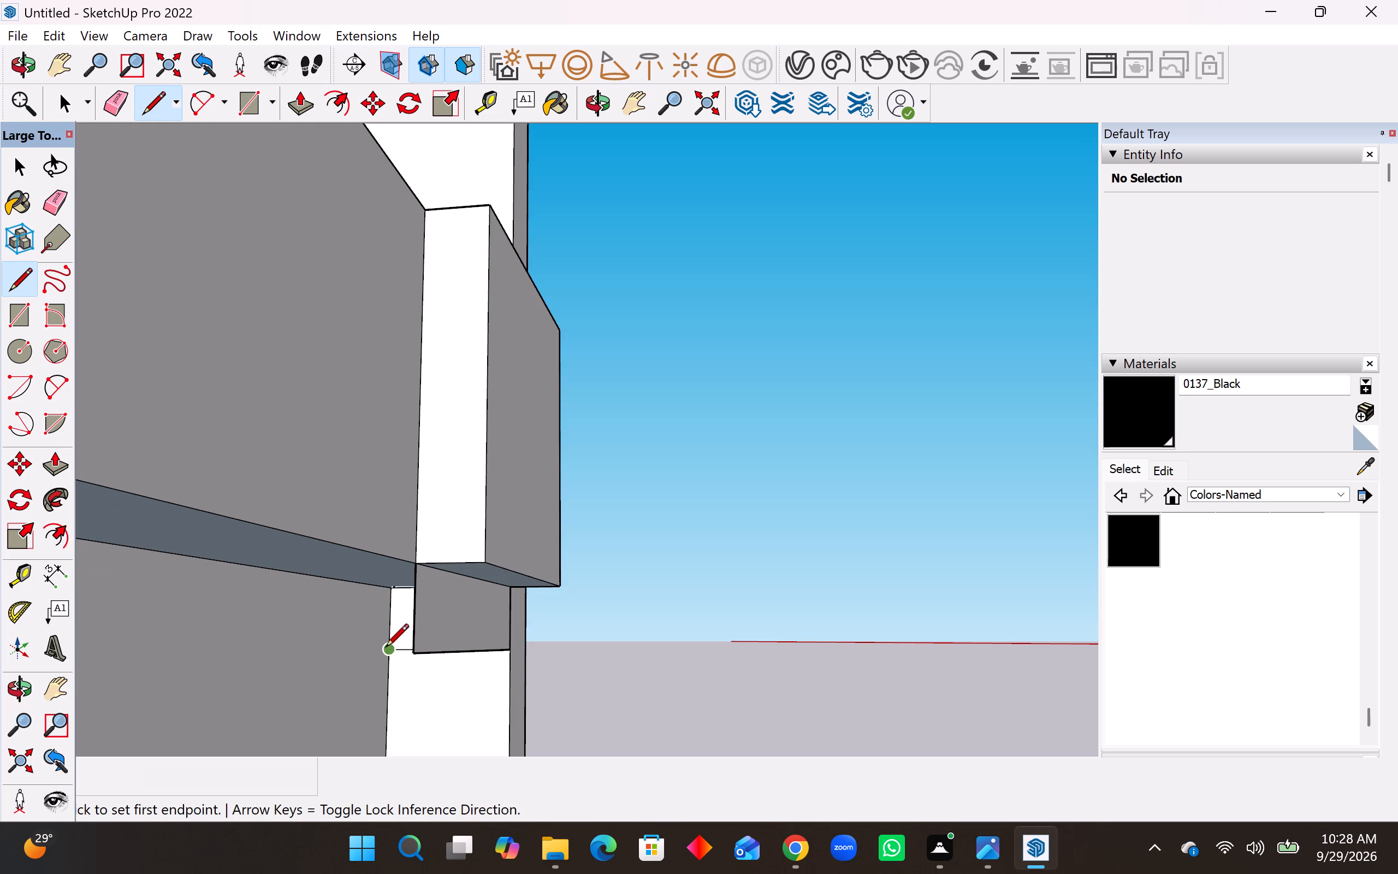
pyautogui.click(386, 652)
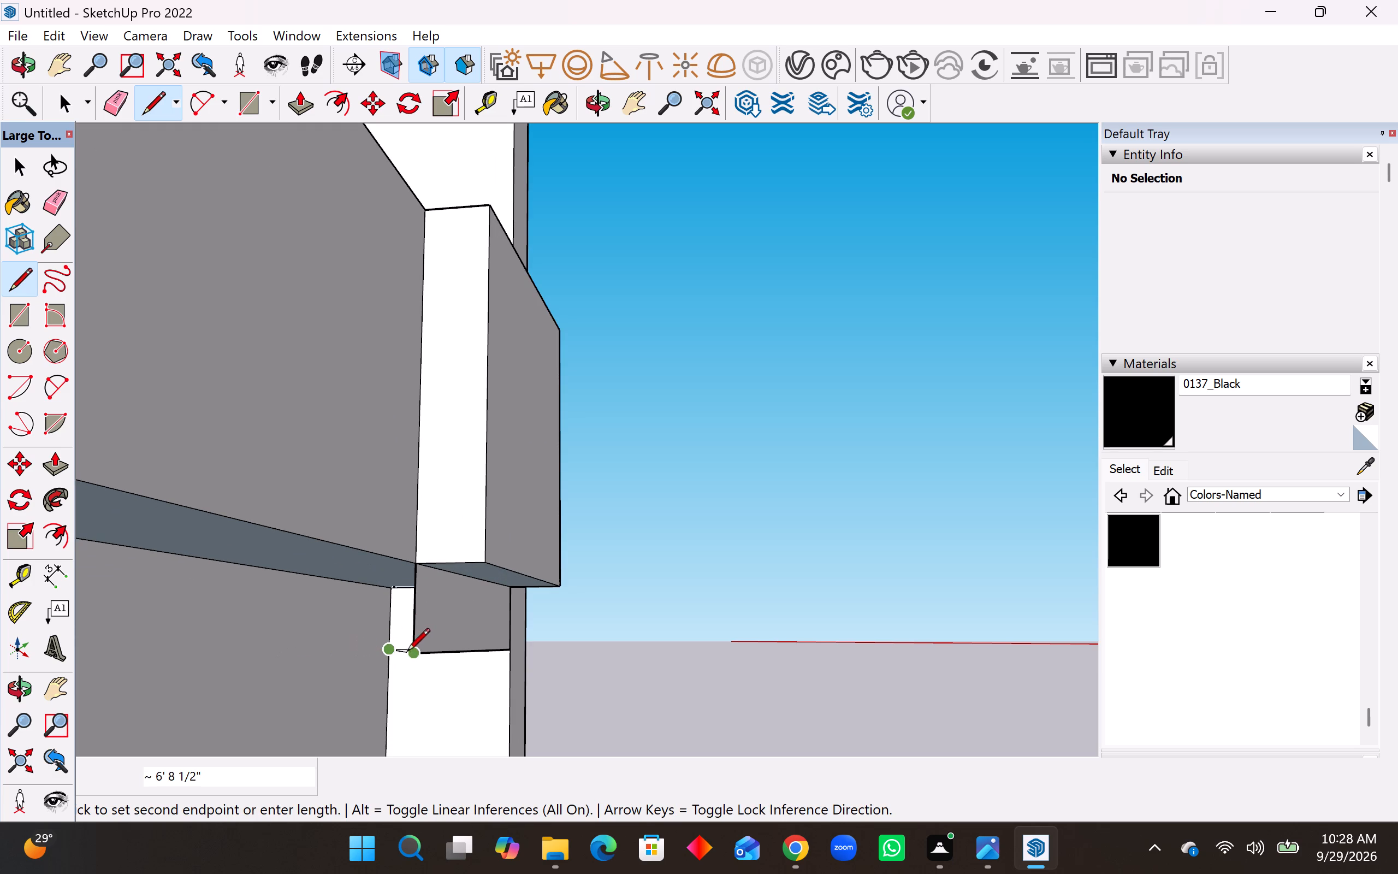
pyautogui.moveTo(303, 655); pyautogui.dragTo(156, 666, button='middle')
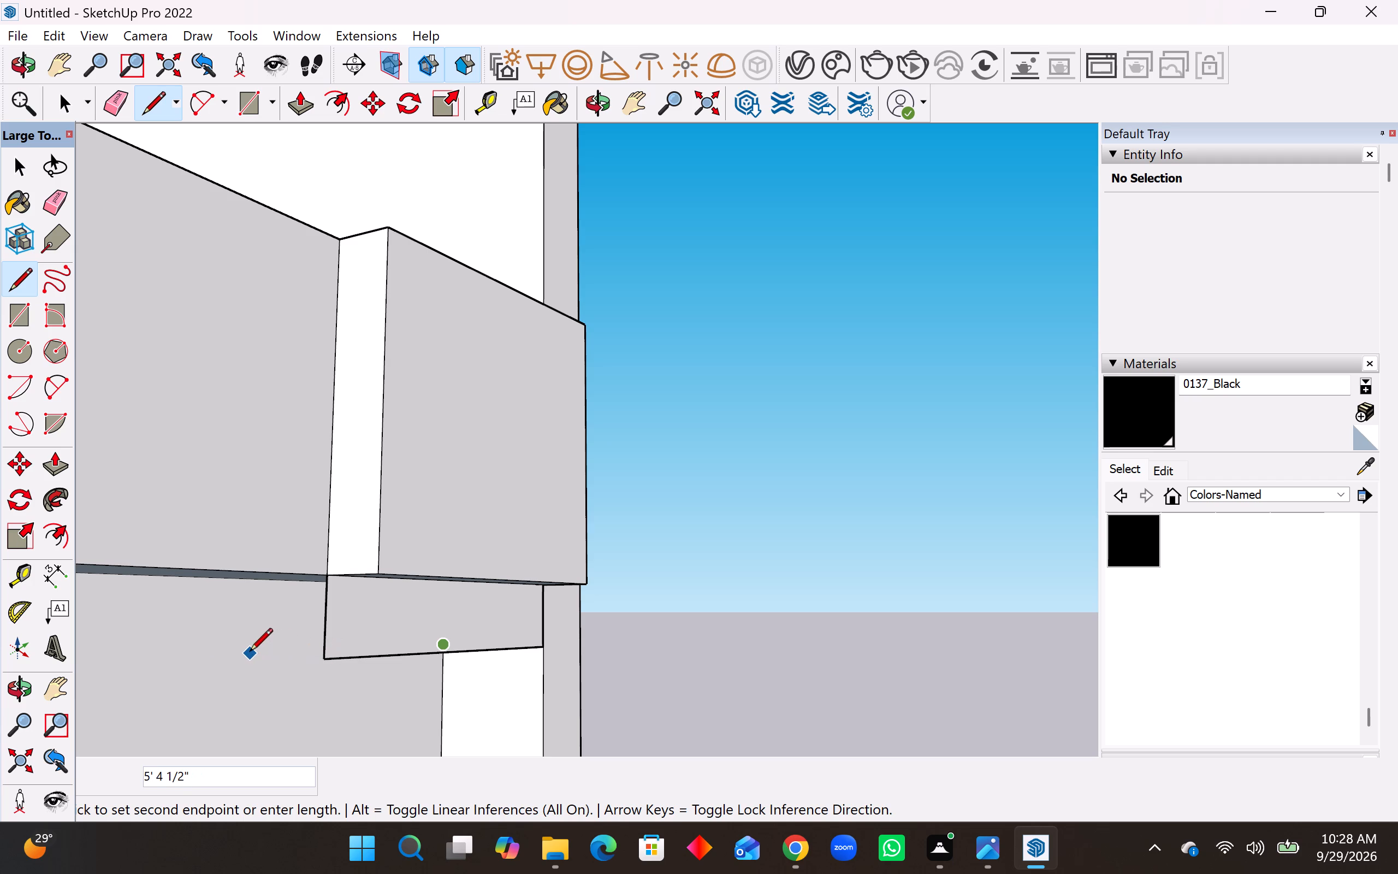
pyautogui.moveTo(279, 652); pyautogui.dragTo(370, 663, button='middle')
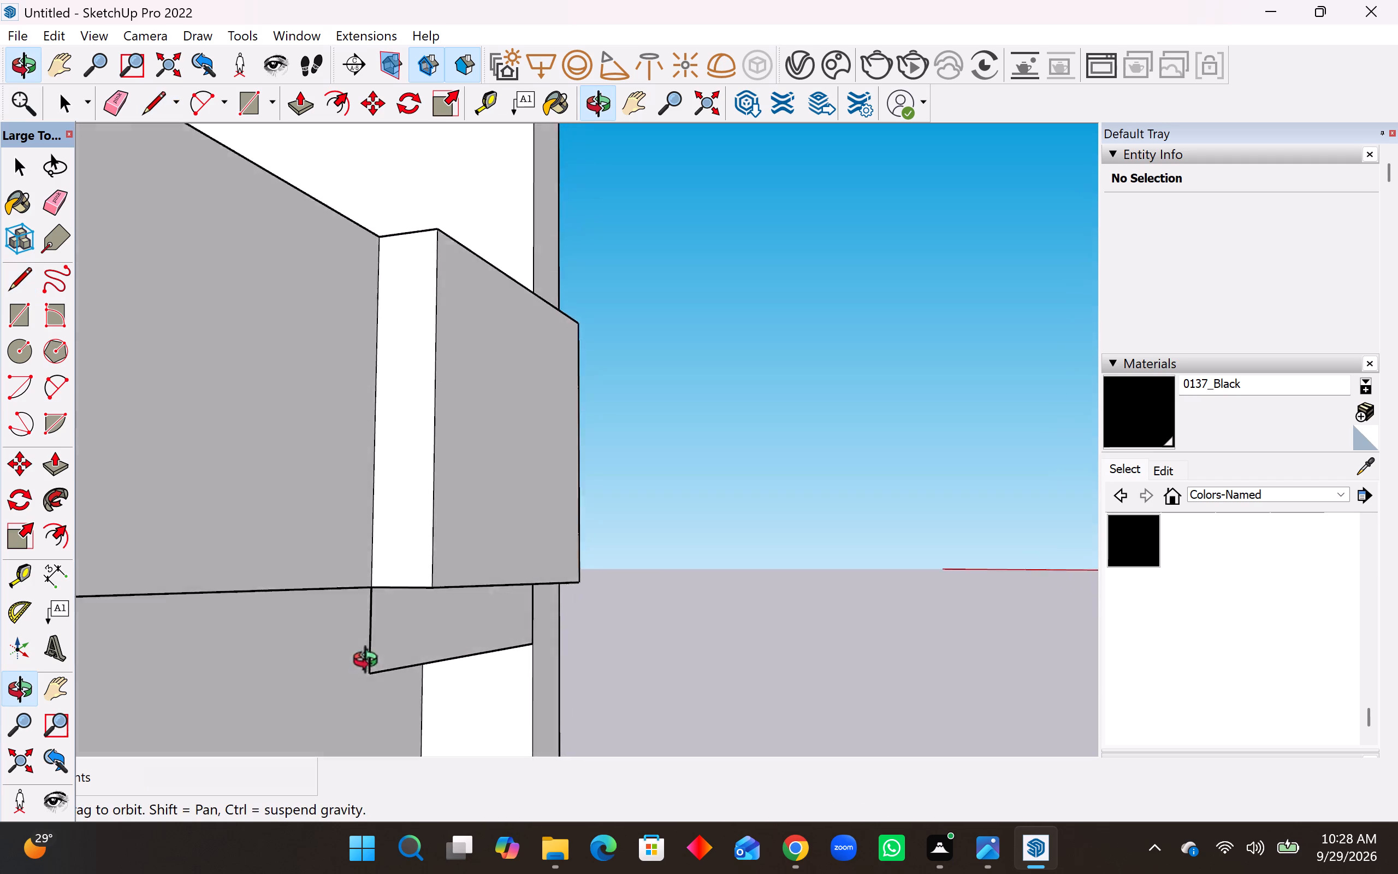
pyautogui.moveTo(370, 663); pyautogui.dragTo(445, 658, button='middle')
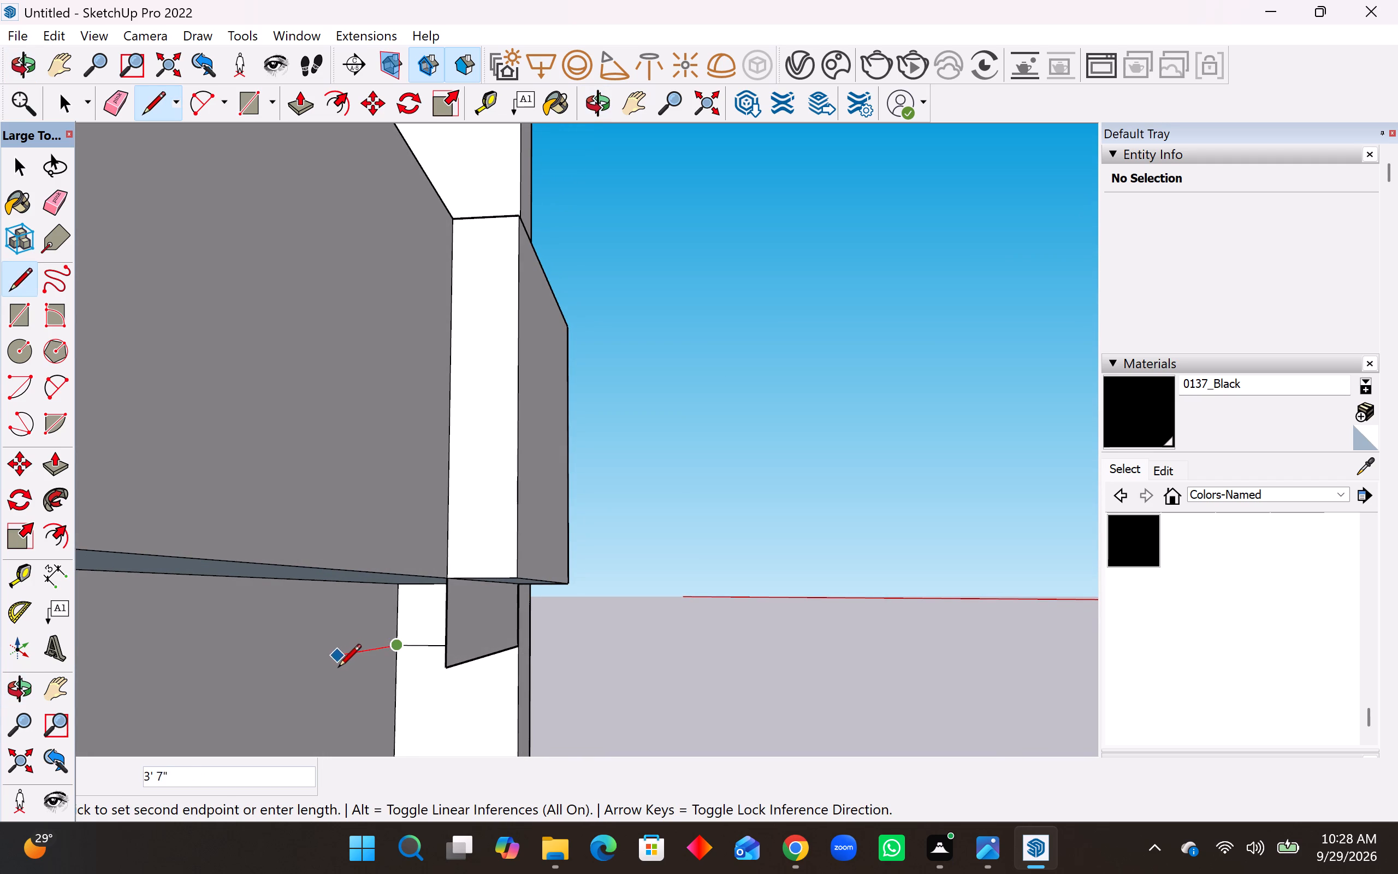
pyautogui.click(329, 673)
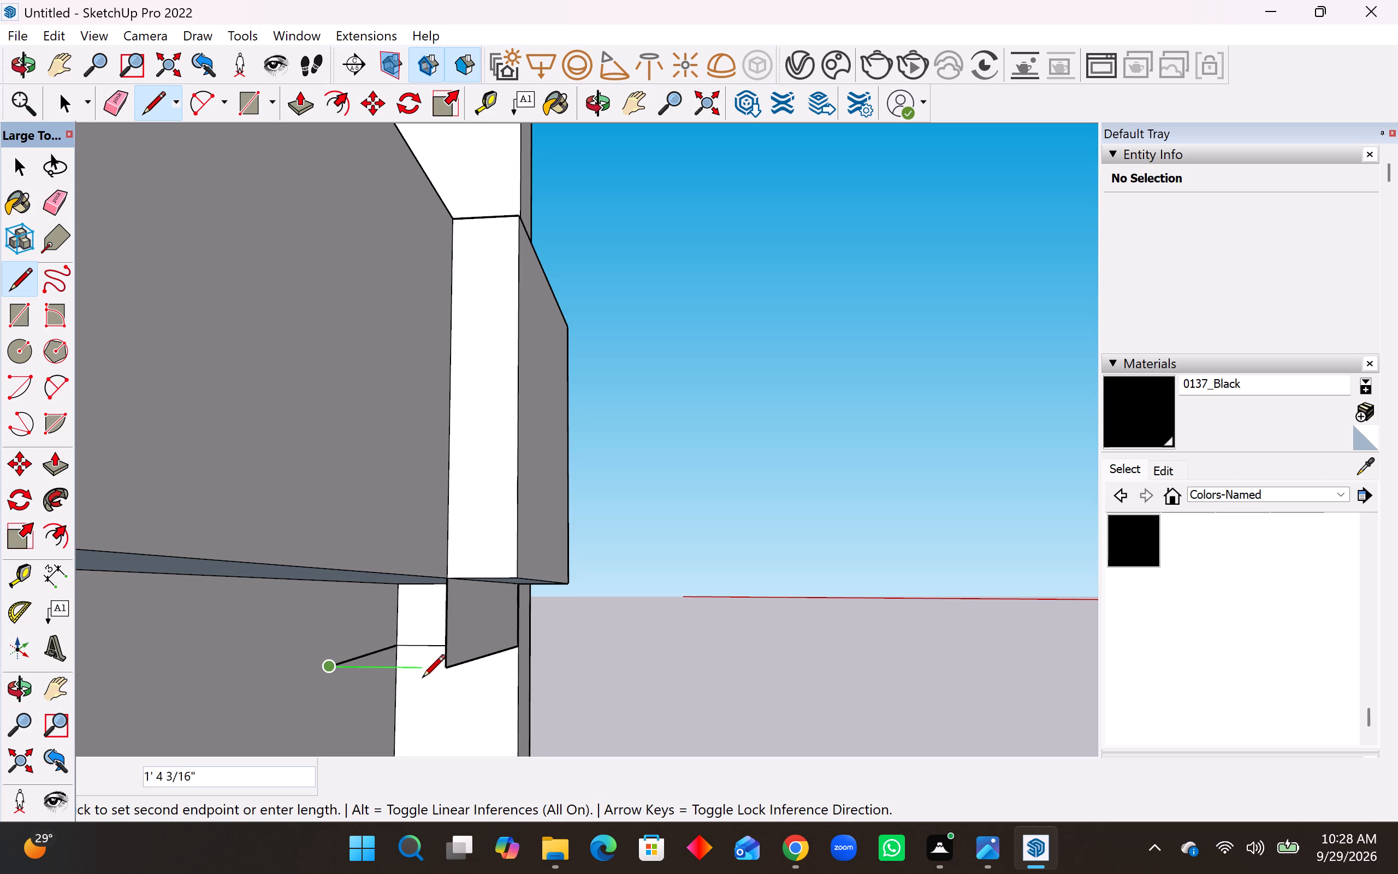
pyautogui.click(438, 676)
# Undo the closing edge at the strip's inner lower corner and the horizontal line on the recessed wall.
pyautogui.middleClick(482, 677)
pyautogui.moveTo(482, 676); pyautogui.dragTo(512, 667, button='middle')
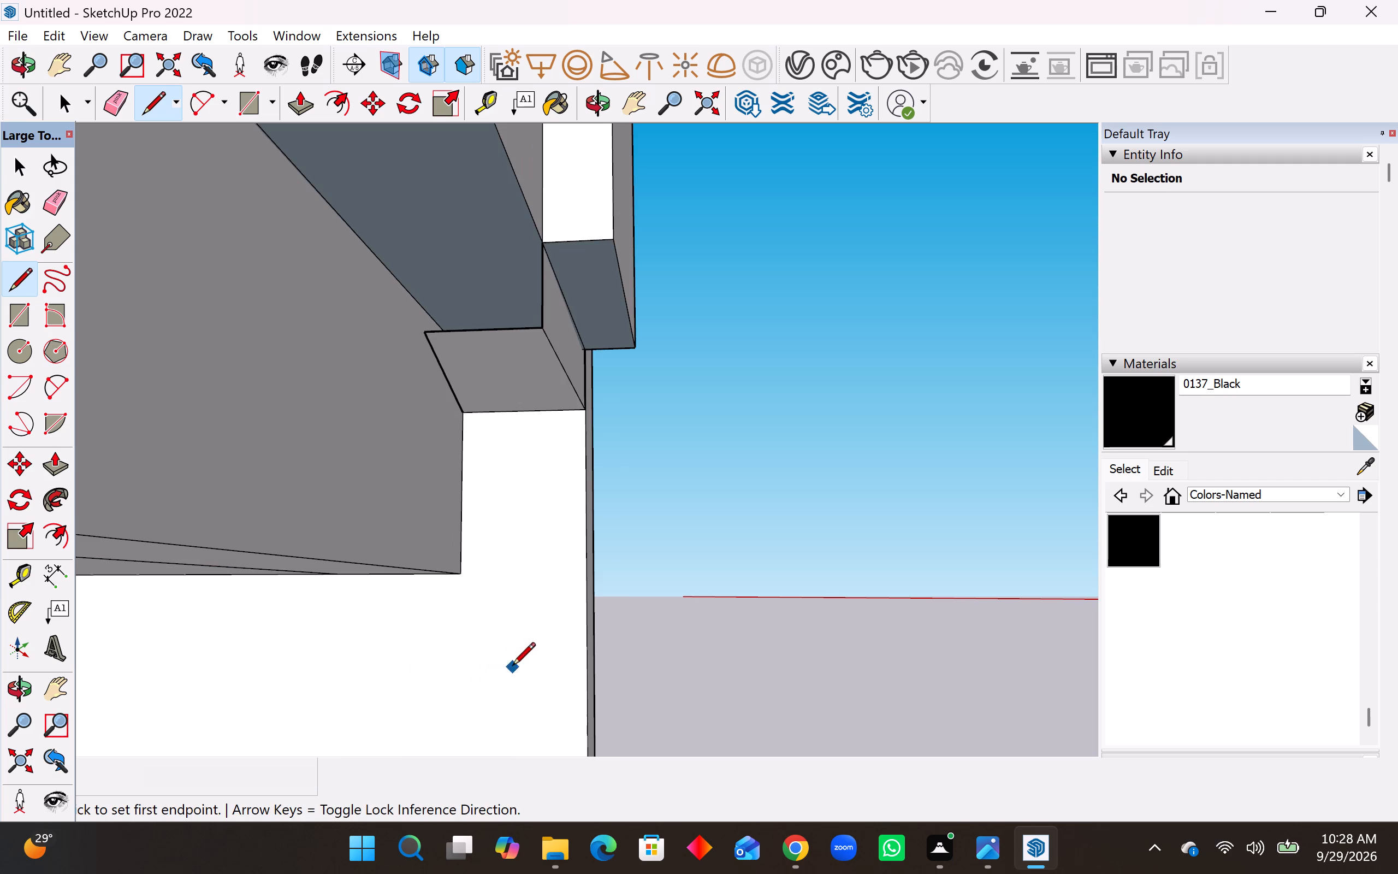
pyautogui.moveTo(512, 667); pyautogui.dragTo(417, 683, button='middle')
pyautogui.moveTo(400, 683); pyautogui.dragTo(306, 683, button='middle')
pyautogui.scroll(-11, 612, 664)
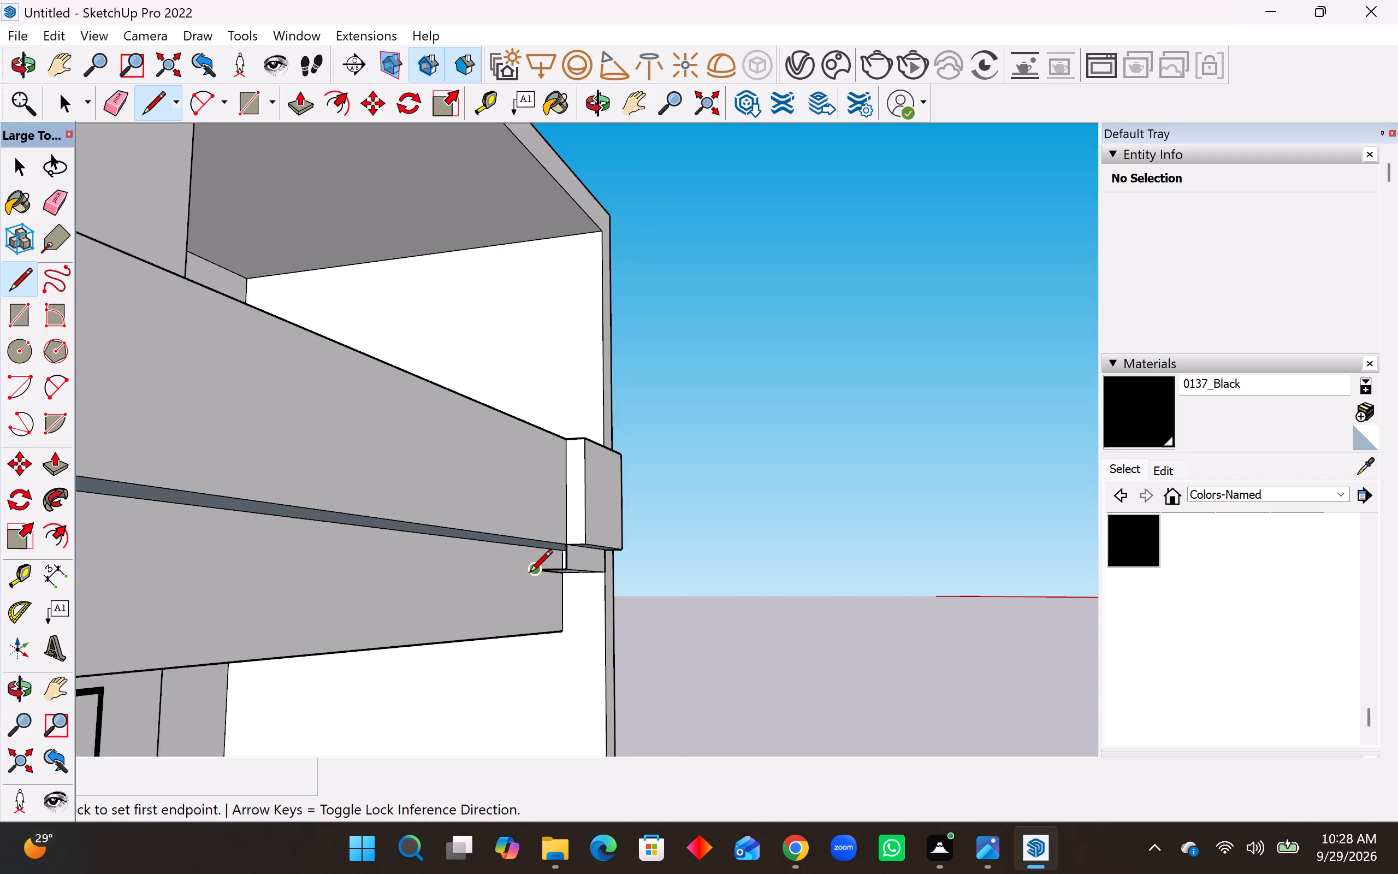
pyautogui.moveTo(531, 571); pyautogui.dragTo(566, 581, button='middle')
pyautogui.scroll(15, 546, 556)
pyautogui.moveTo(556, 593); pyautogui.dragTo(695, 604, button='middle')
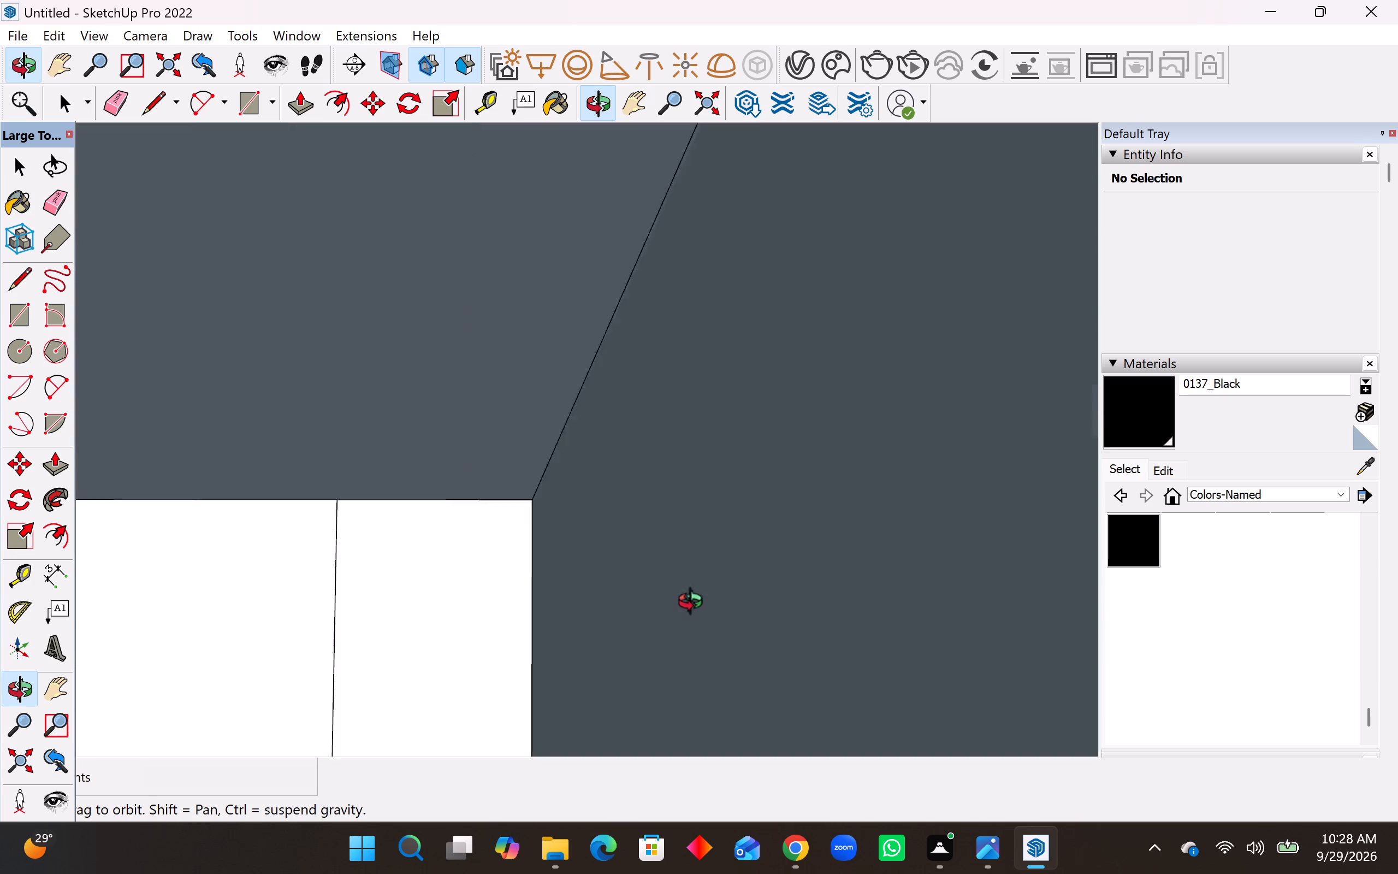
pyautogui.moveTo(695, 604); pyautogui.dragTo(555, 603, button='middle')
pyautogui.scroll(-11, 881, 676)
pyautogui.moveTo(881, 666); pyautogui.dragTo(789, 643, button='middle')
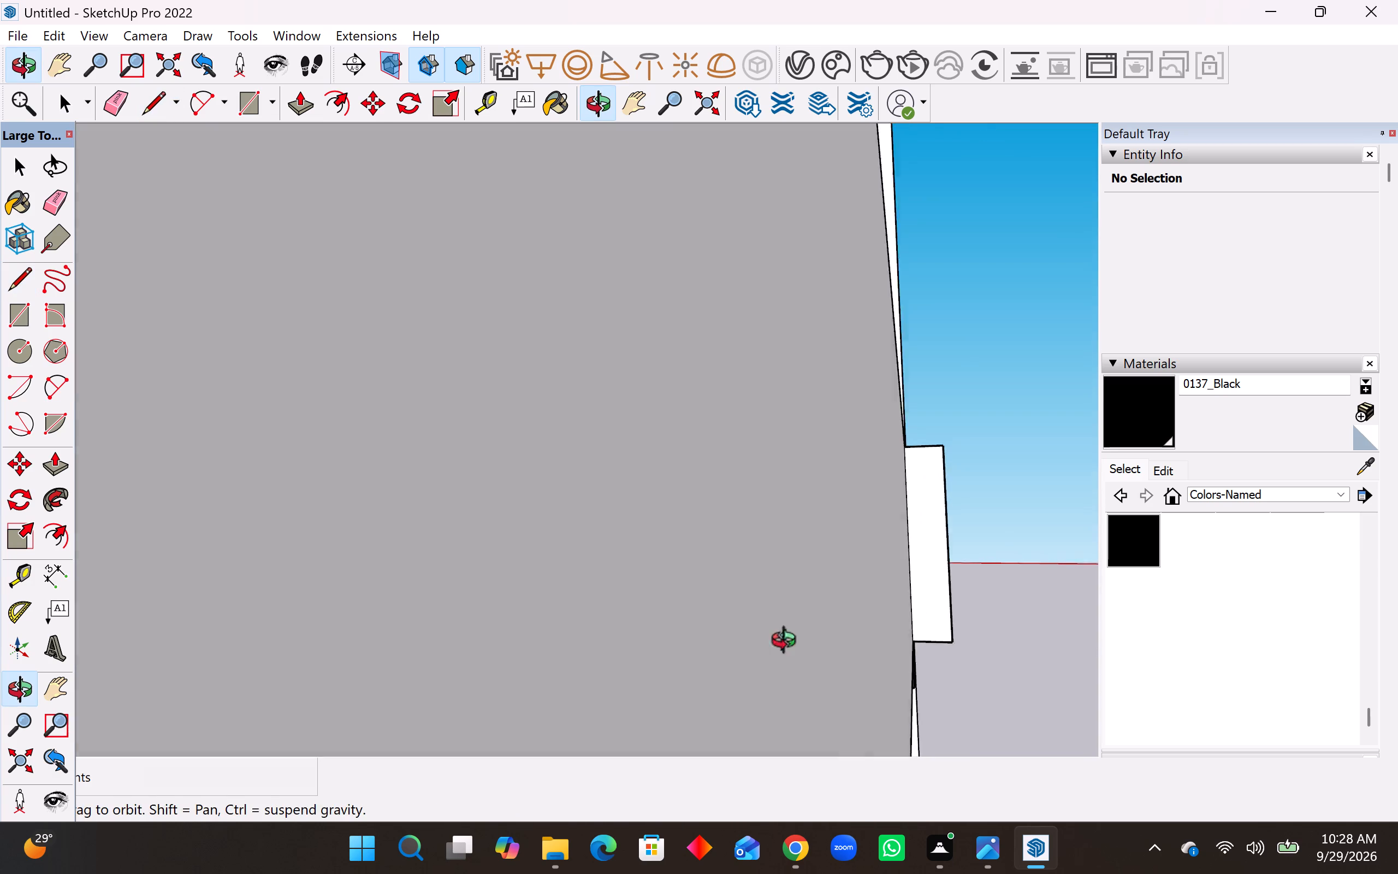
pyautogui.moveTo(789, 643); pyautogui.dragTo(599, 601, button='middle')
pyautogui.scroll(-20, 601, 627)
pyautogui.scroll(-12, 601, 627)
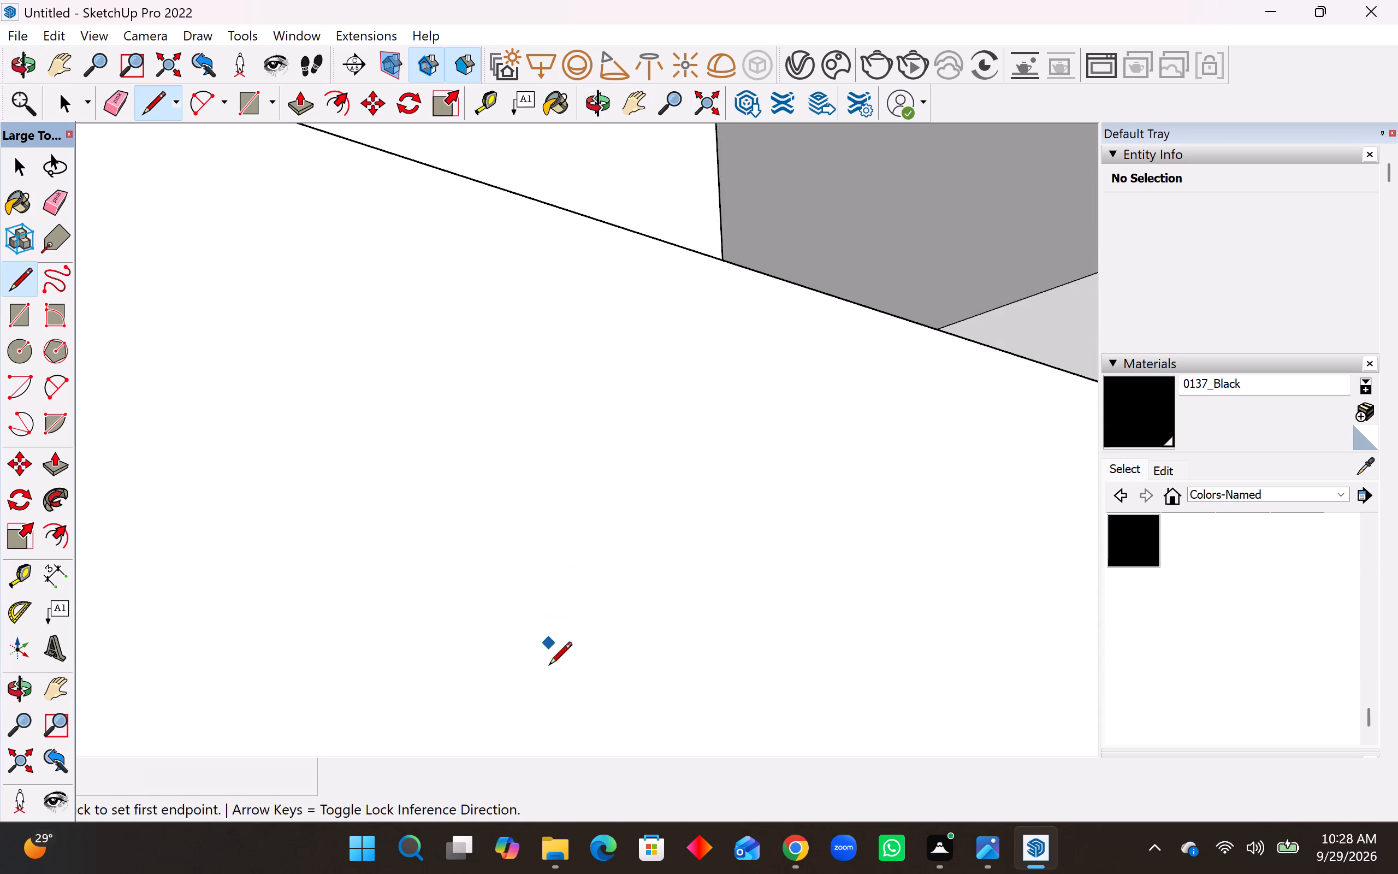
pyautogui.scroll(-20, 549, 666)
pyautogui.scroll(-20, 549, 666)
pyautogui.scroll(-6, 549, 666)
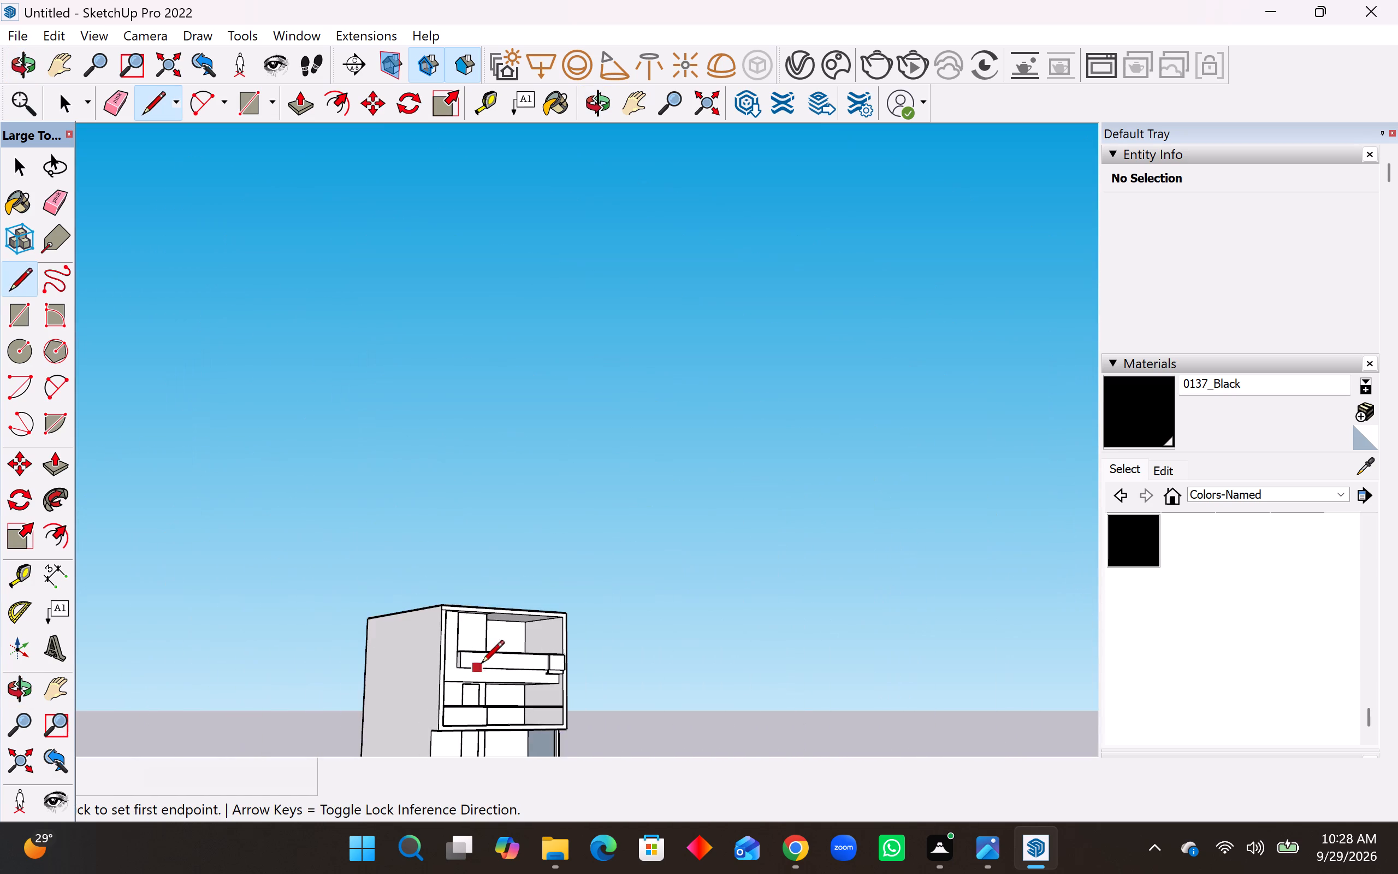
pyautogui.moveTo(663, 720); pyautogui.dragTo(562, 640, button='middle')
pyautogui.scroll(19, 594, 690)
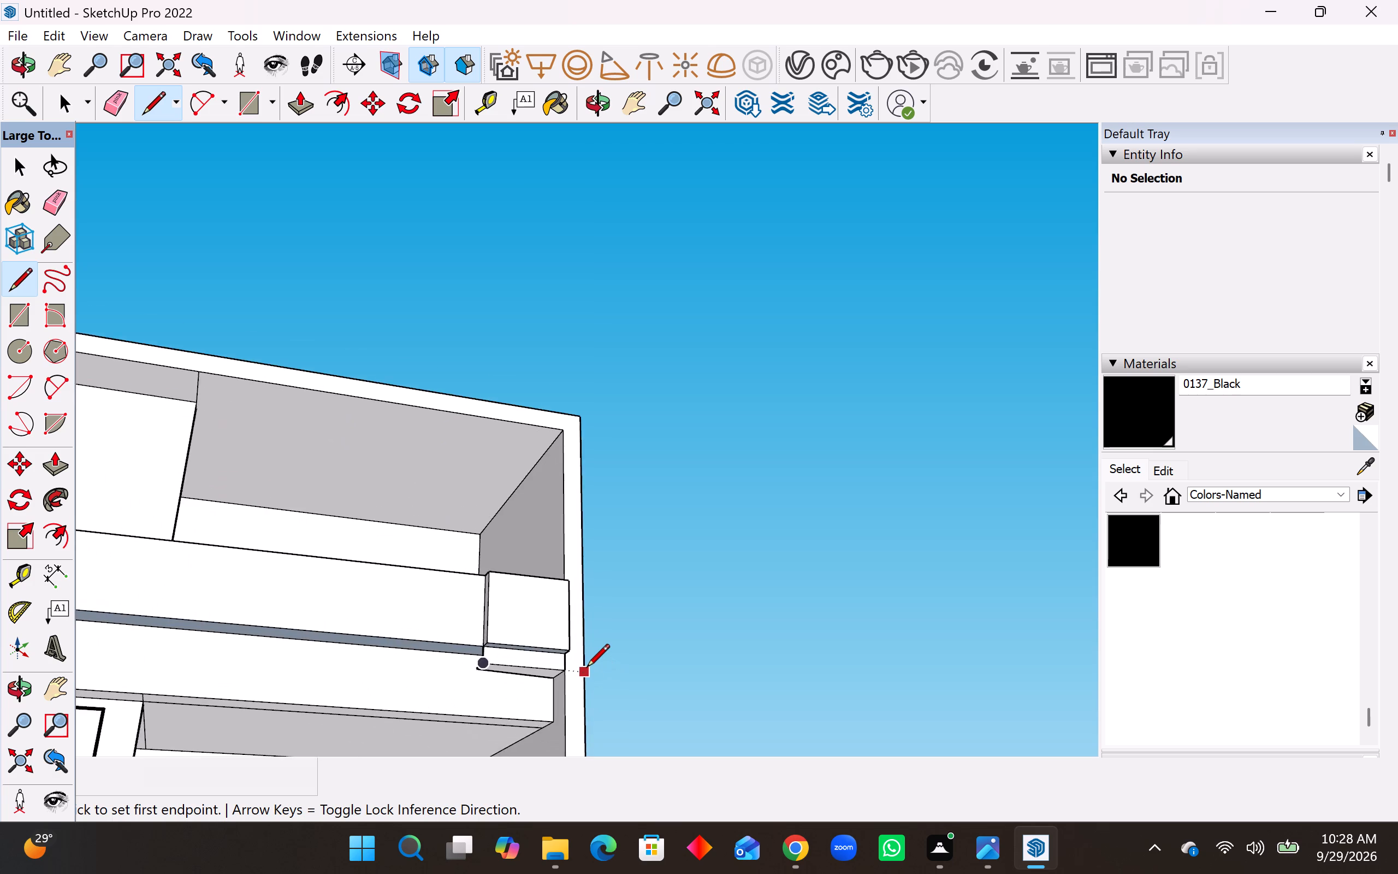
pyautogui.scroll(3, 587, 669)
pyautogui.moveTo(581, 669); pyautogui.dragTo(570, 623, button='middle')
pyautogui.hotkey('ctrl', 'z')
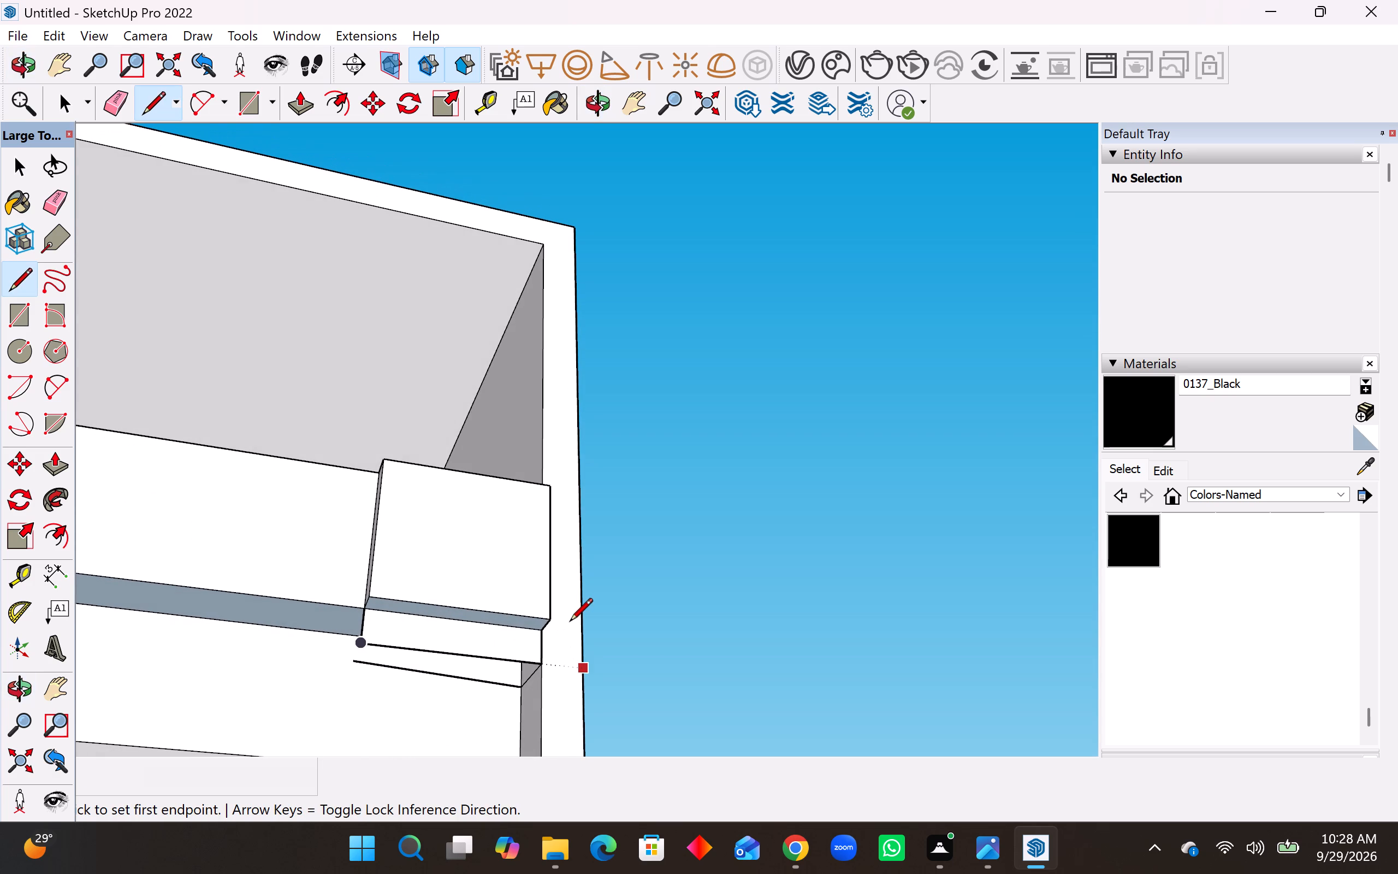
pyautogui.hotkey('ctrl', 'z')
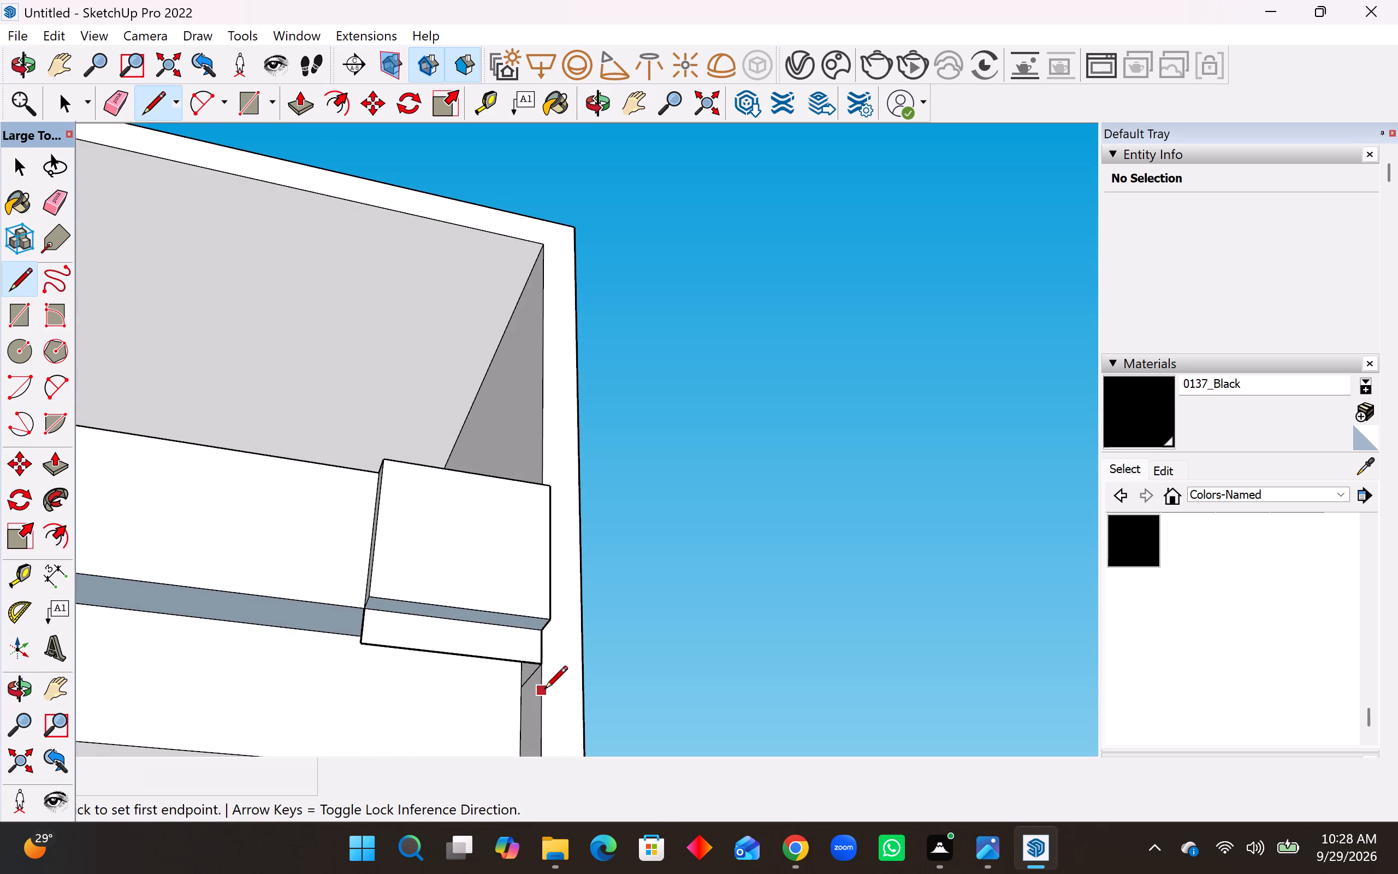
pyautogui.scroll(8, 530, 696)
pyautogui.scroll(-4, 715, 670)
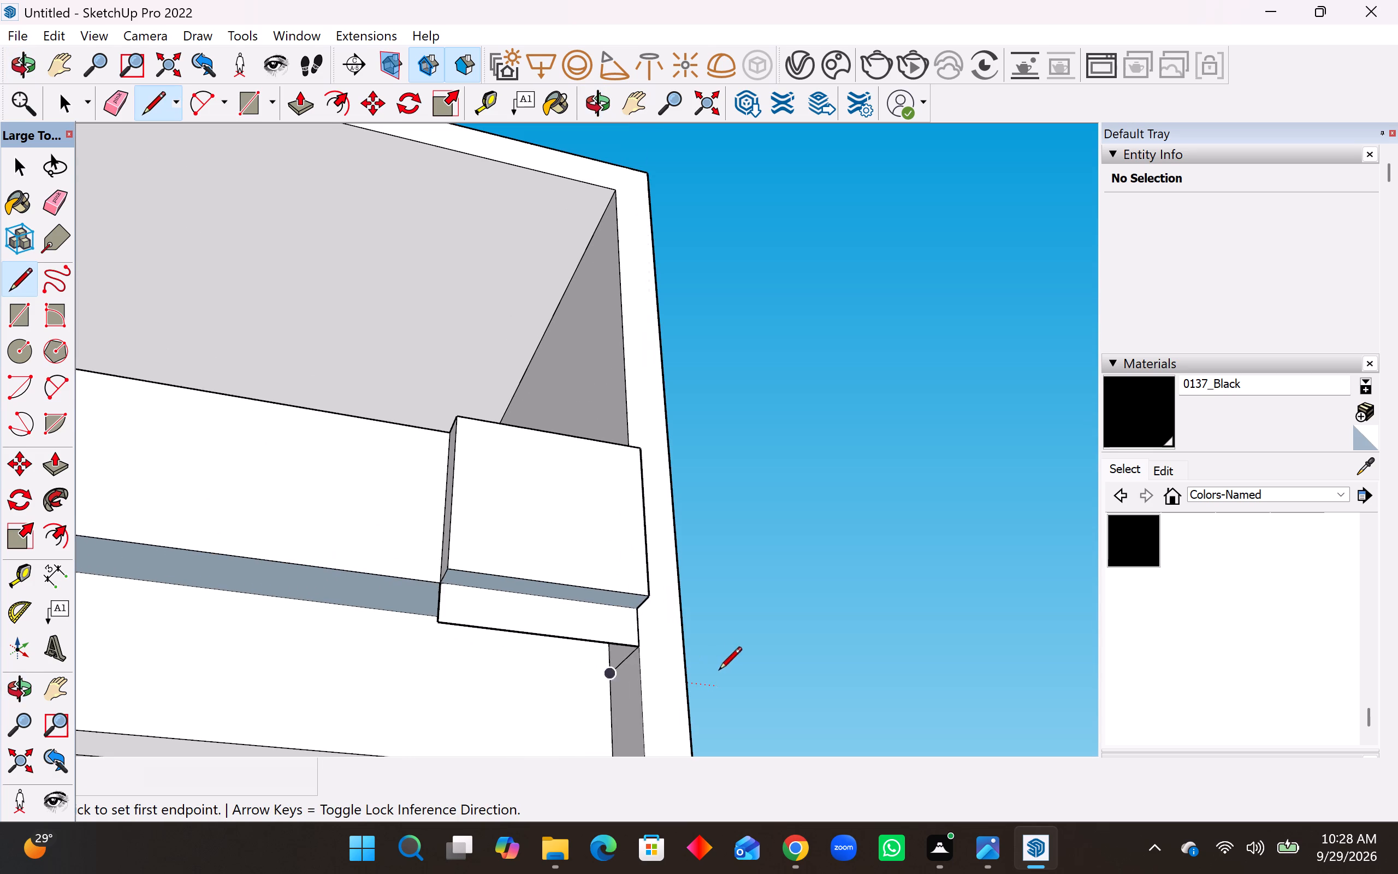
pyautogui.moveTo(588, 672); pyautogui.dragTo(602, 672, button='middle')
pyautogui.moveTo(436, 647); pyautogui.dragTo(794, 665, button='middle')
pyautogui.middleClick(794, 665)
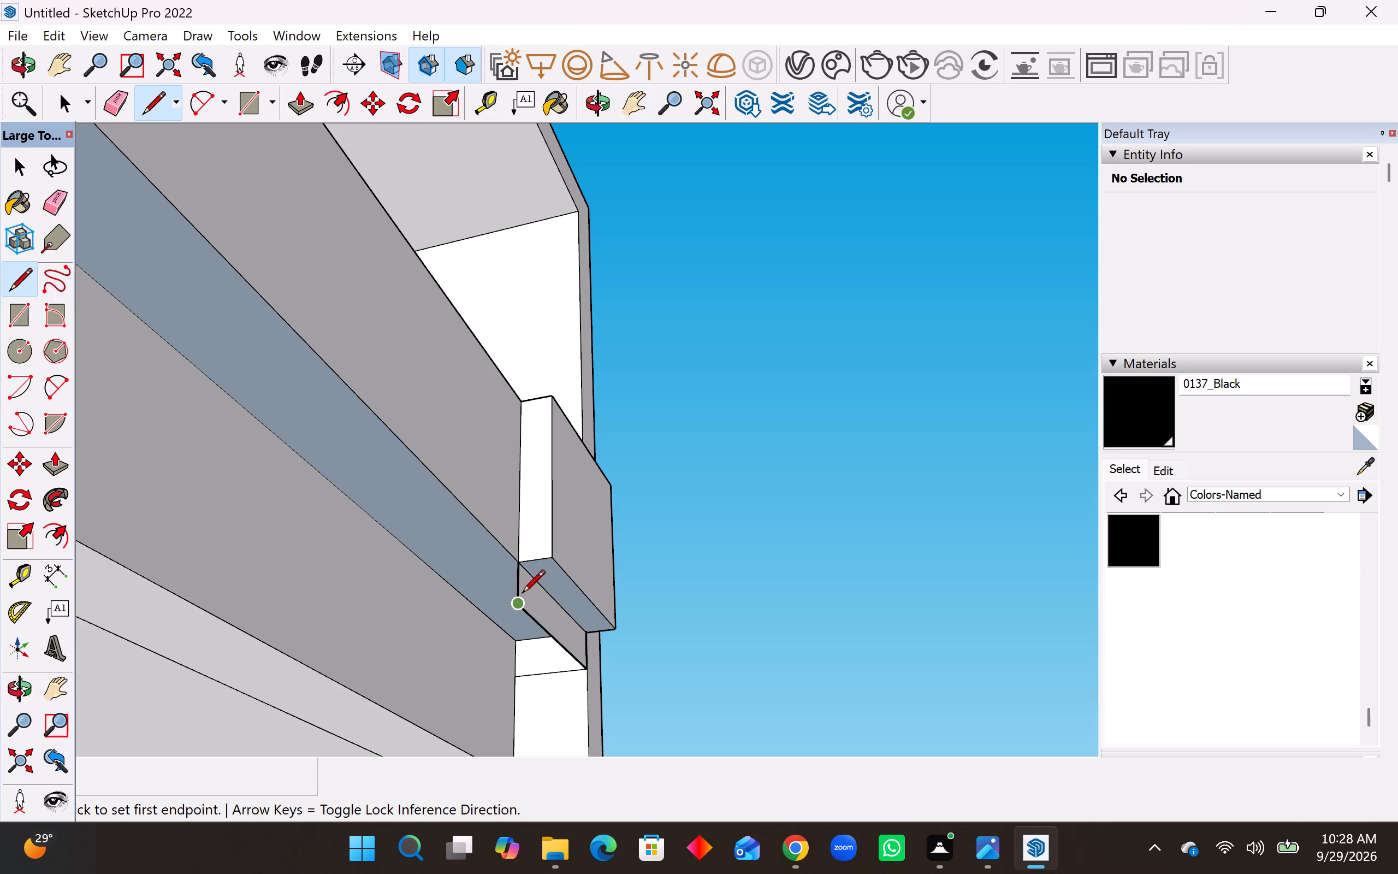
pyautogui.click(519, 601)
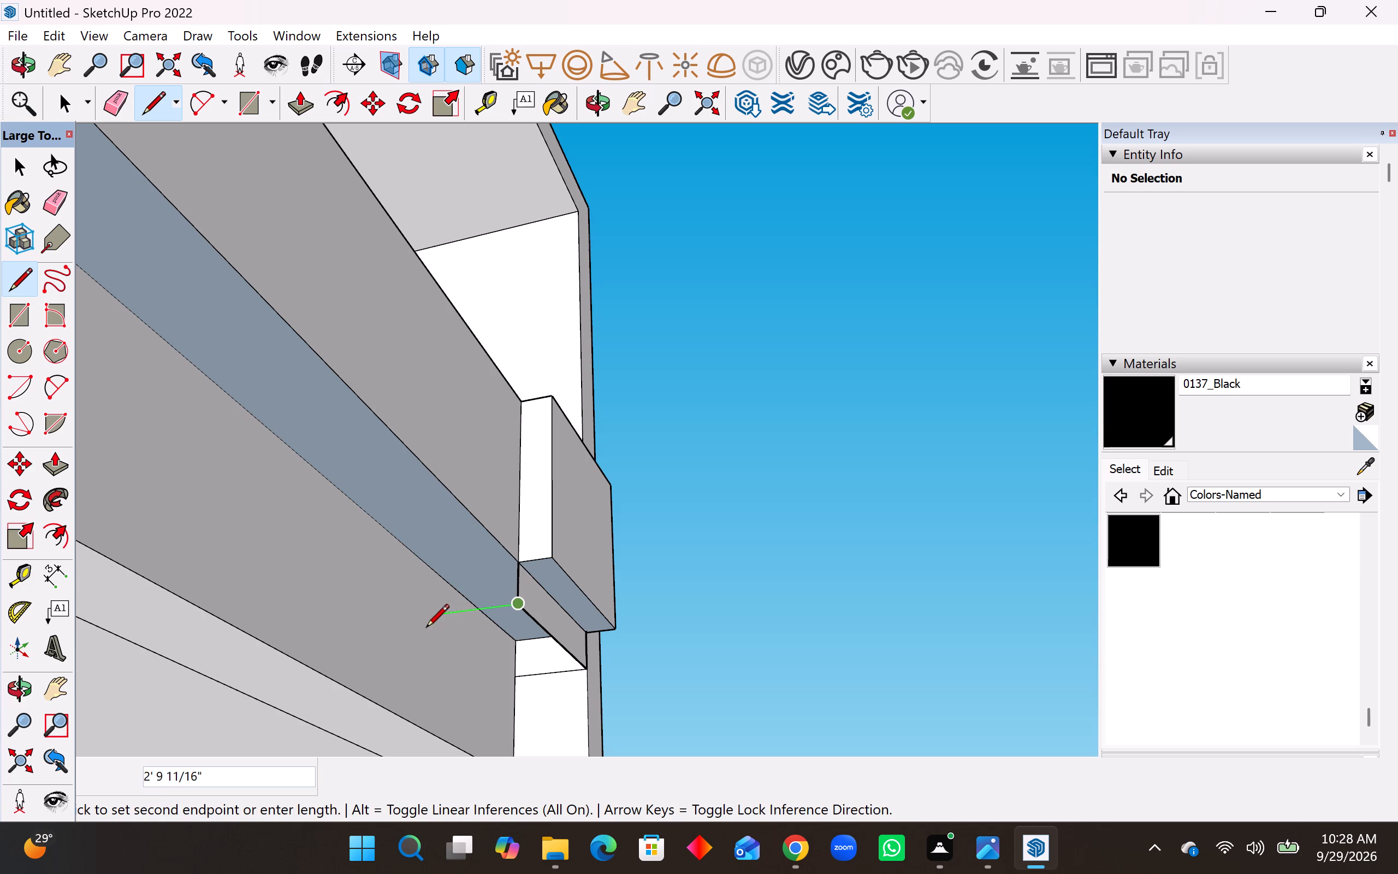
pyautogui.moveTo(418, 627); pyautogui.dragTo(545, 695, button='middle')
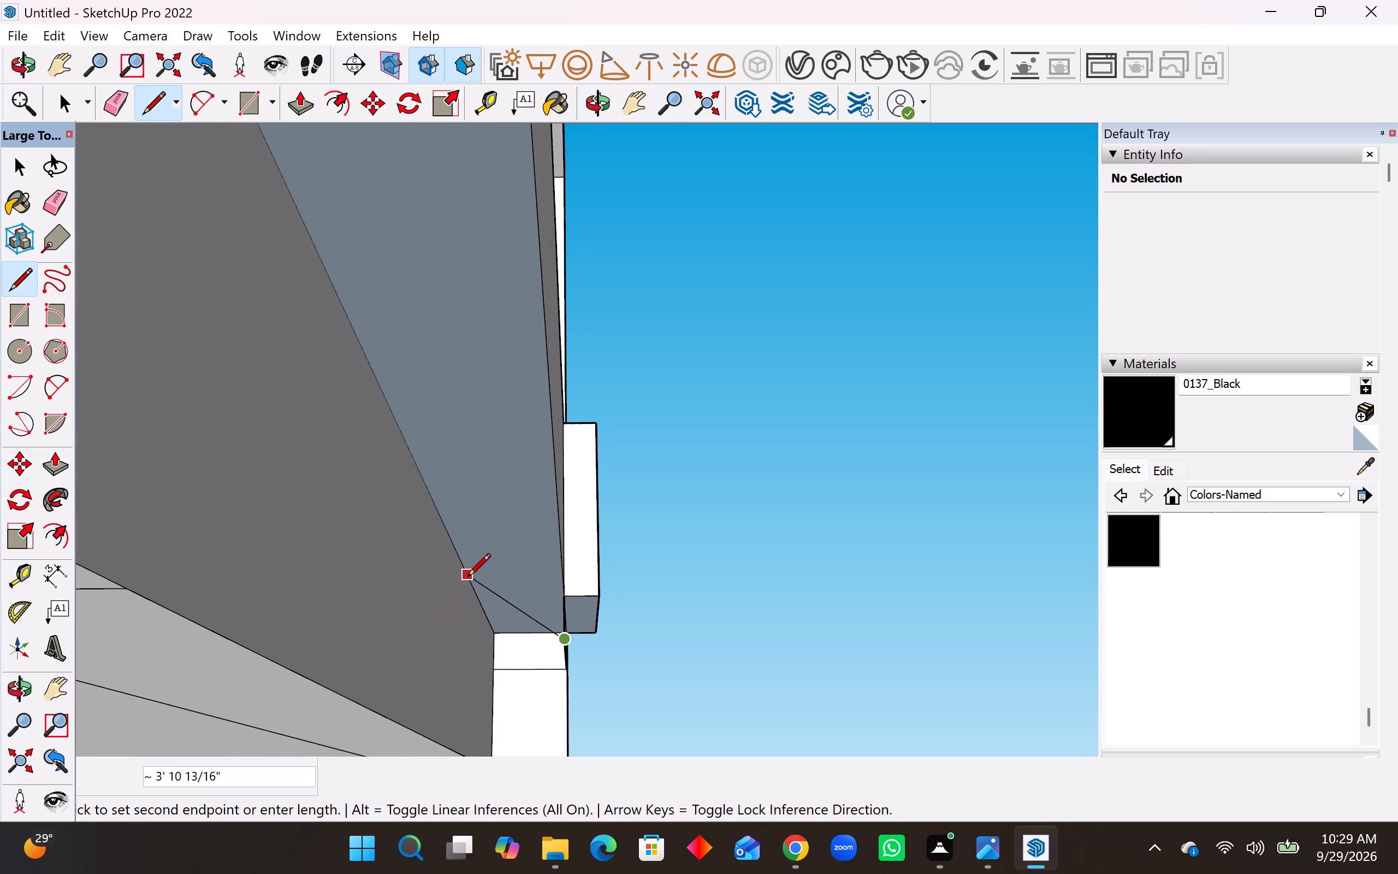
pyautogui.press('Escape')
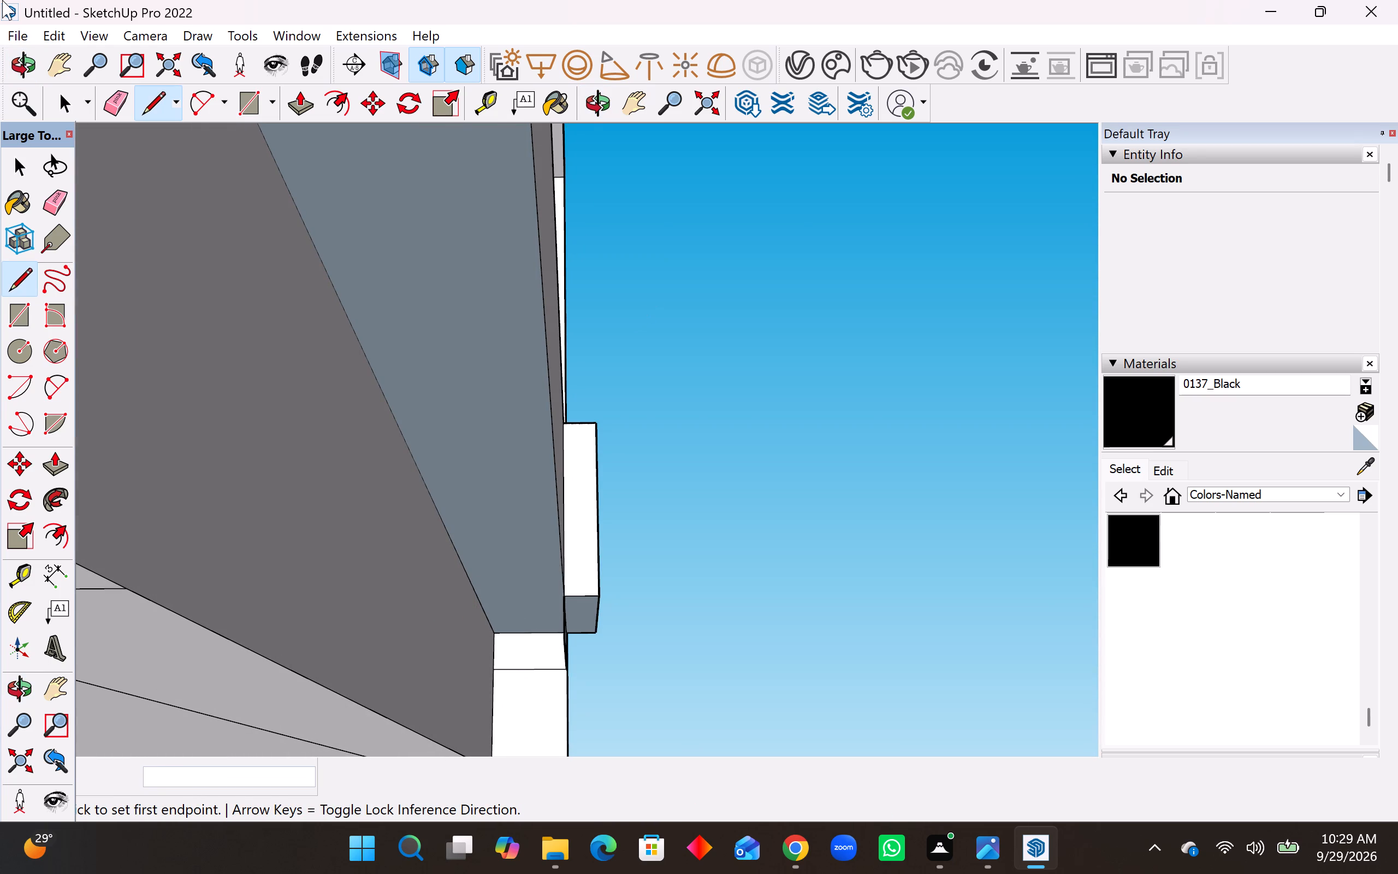
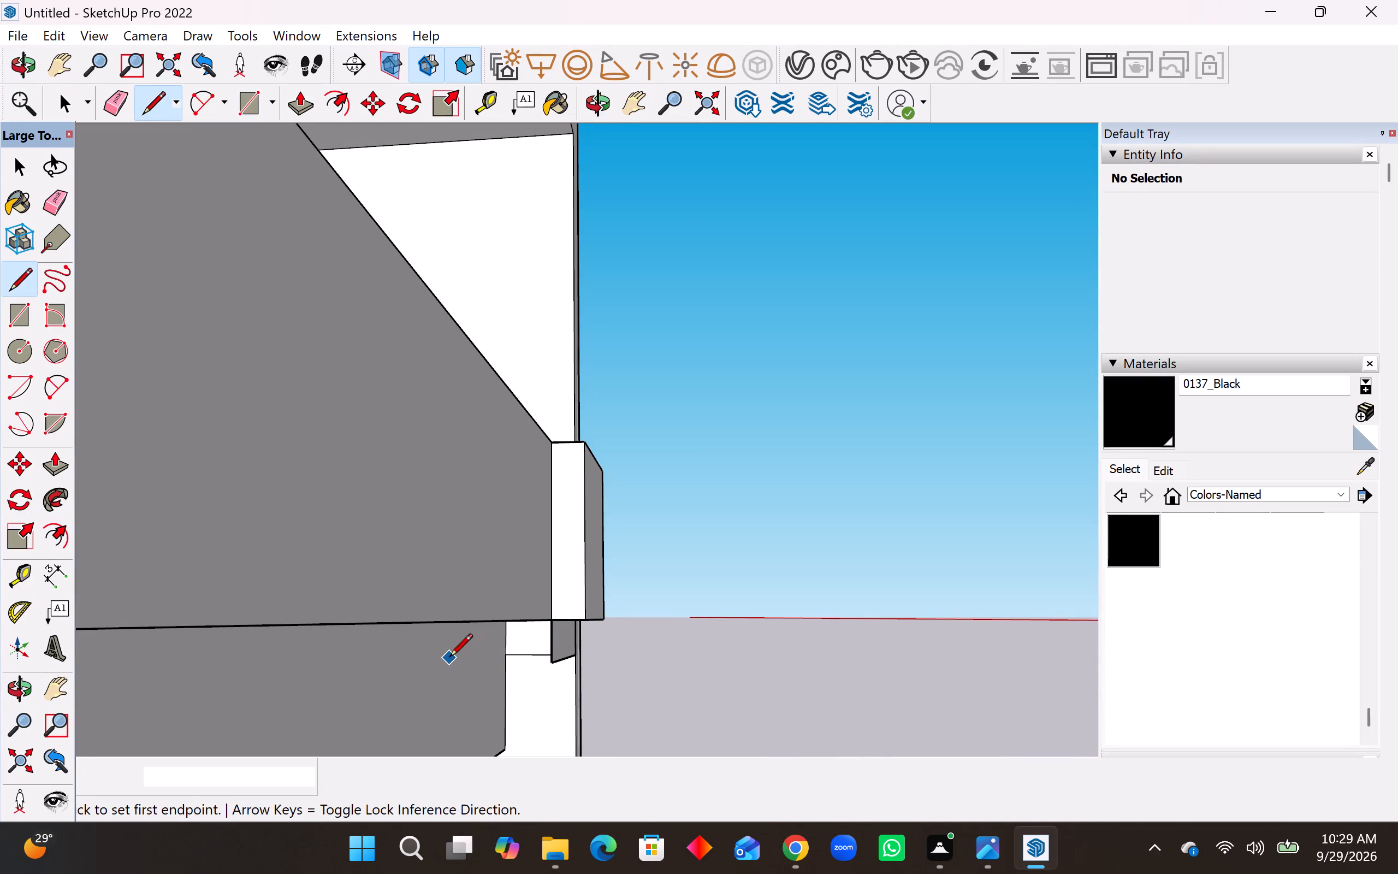
# Draw a horizontal line about 6' 2 3/4" along the recessed wall and join it to the narrow strip's inner lower corner, about 2' 5 7/8".
pyautogui.moveTo(644, 713); pyautogui.dragTo(406, 666, button='middle')
pyautogui.moveTo(370, 662); pyautogui.dragTo(291, 659, button='middle')
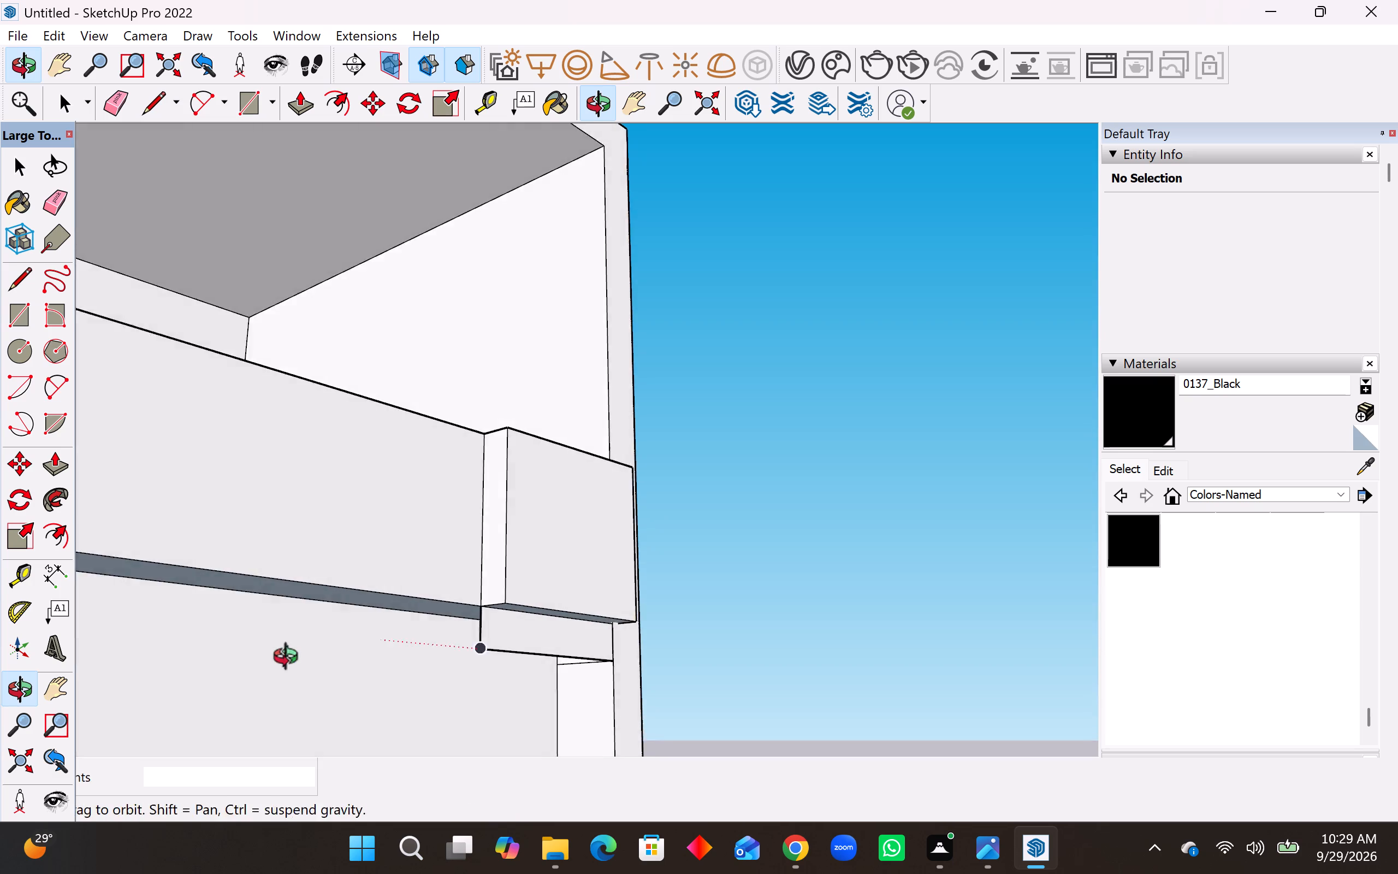
pyautogui.moveTo(291, 659); pyautogui.dragTo(286, 659, button='middle')
pyautogui.moveTo(536, 671); pyautogui.dragTo(282, 647, button='middle')
pyautogui.scroll(9, 420, 671)
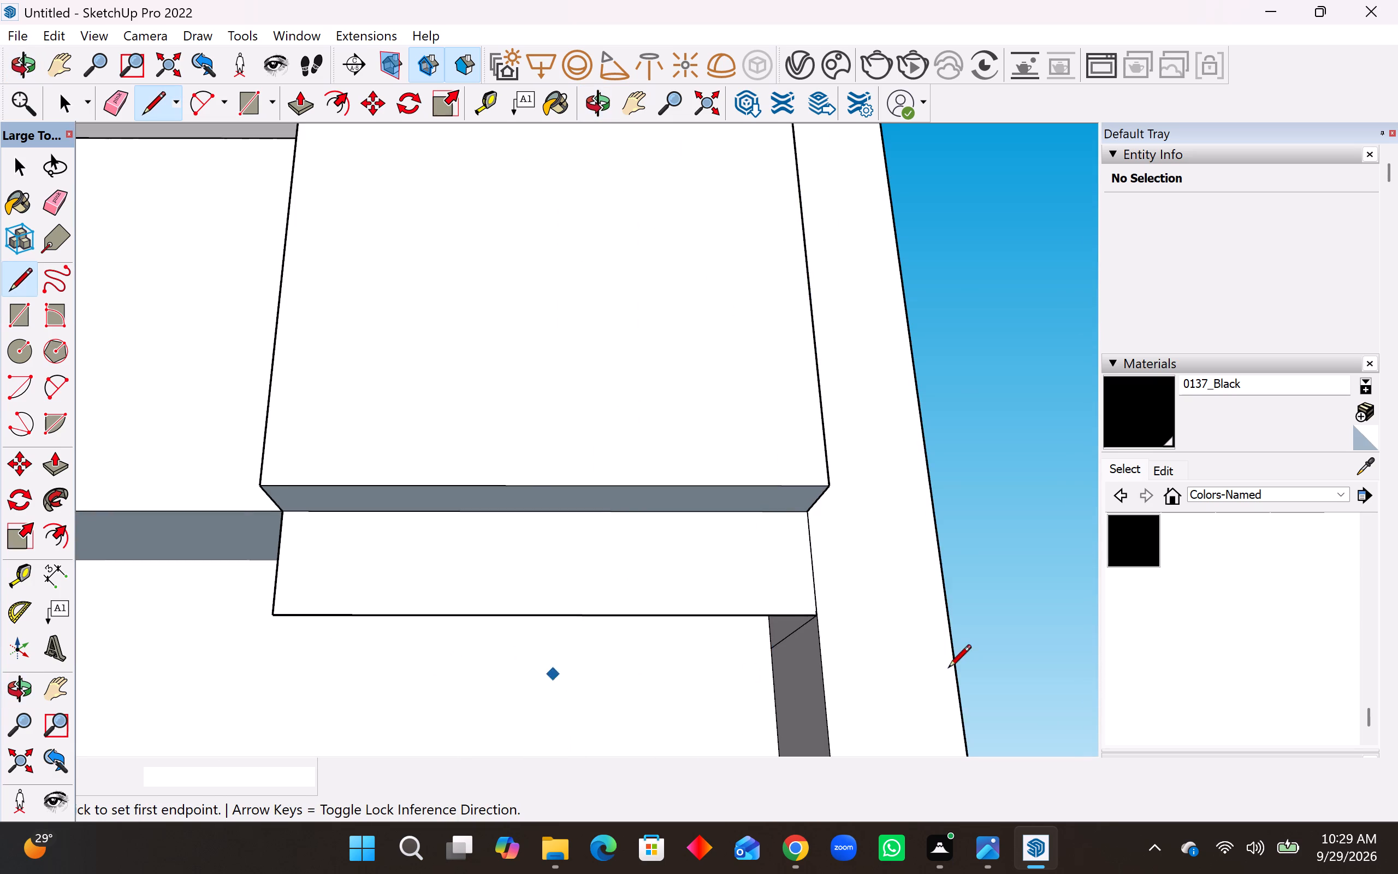
pyautogui.moveTo(947, 669); pyautogui.dragTo(958, 638, button='middle')
pyautogui.click(767, 659)
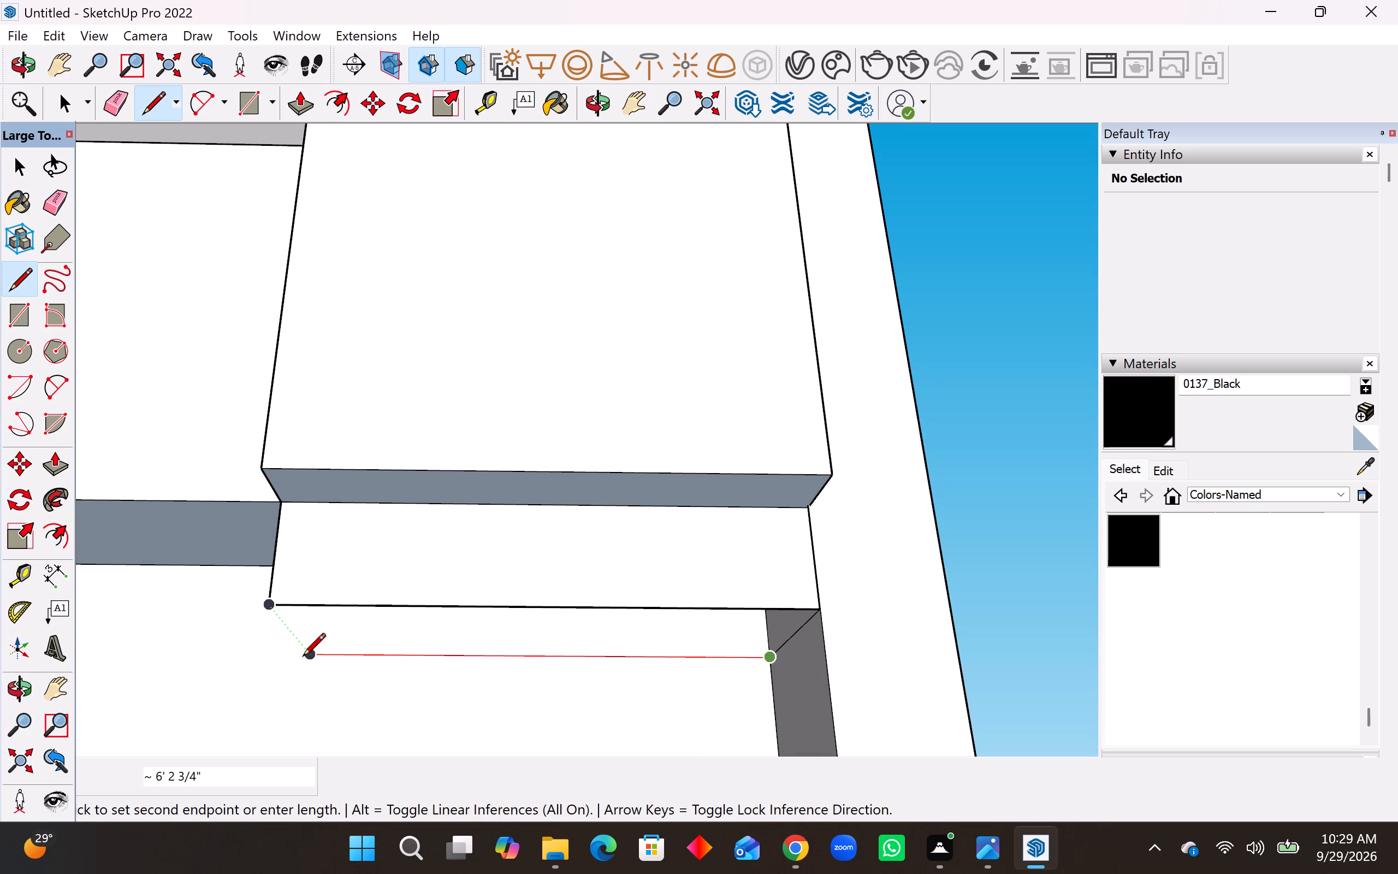
pyautogui.click(304, 658)
pyautogui.click(274, 608)
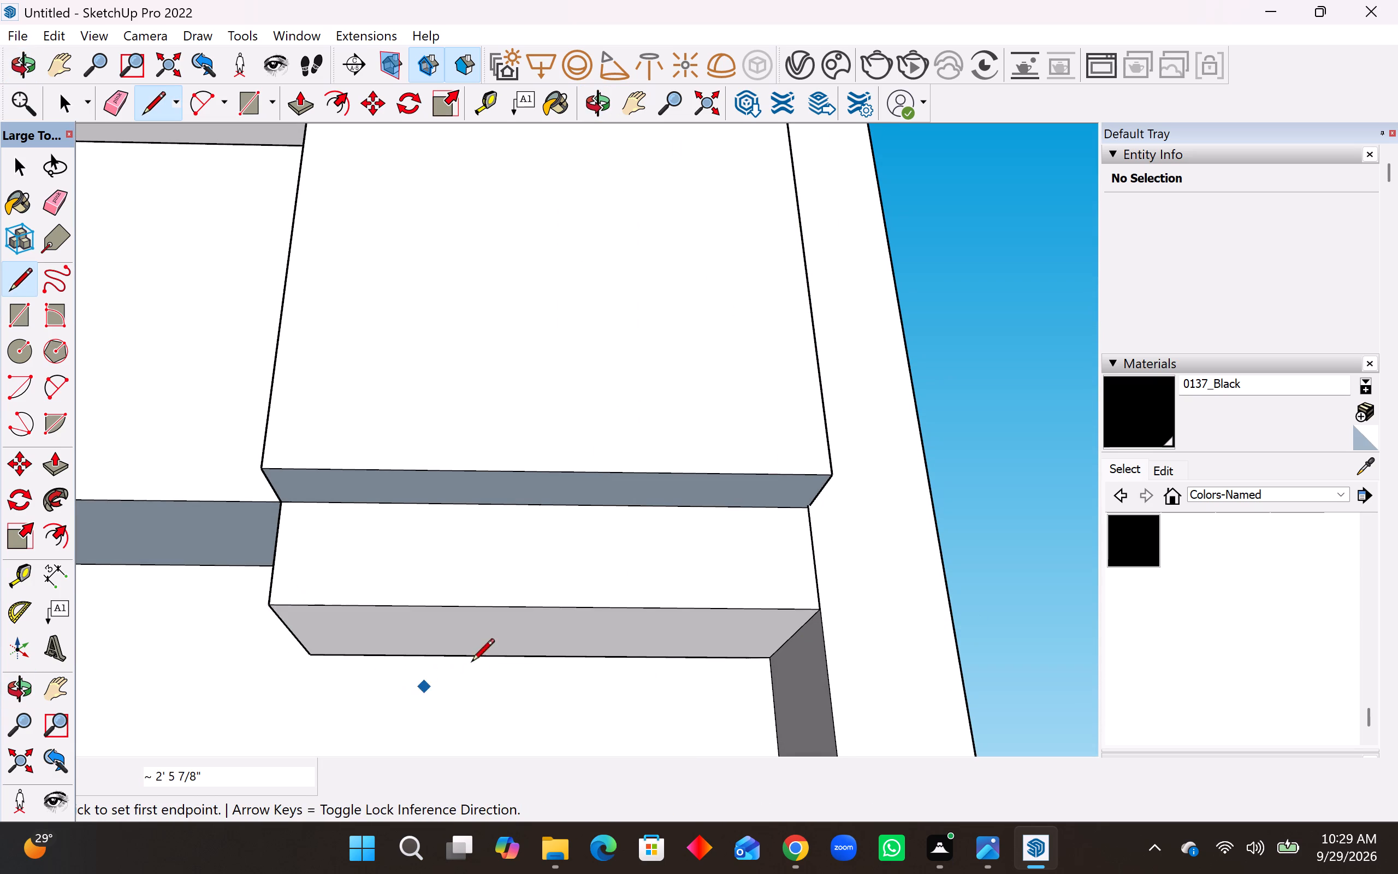
# Close the strip's inner side with a vertical line about 1' 2 13/16" up the recessed wall and a line about 2' 5 7/8" along the ledge's underside.
pyautogui.moveTo(475, 665); pyautogui.dragTo(1010, 742, button='middle')
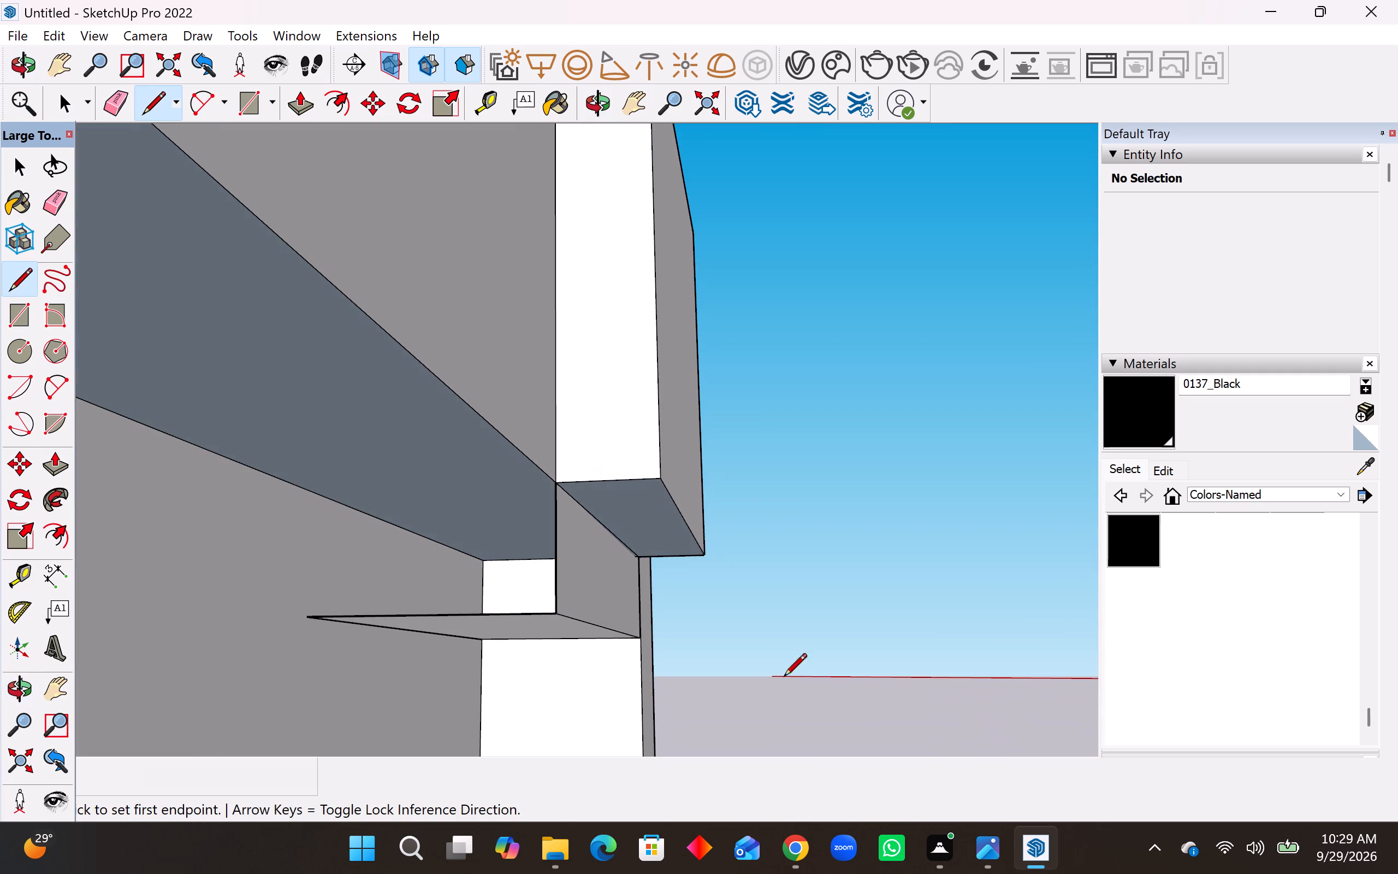
pyautogui.click(305, 616)
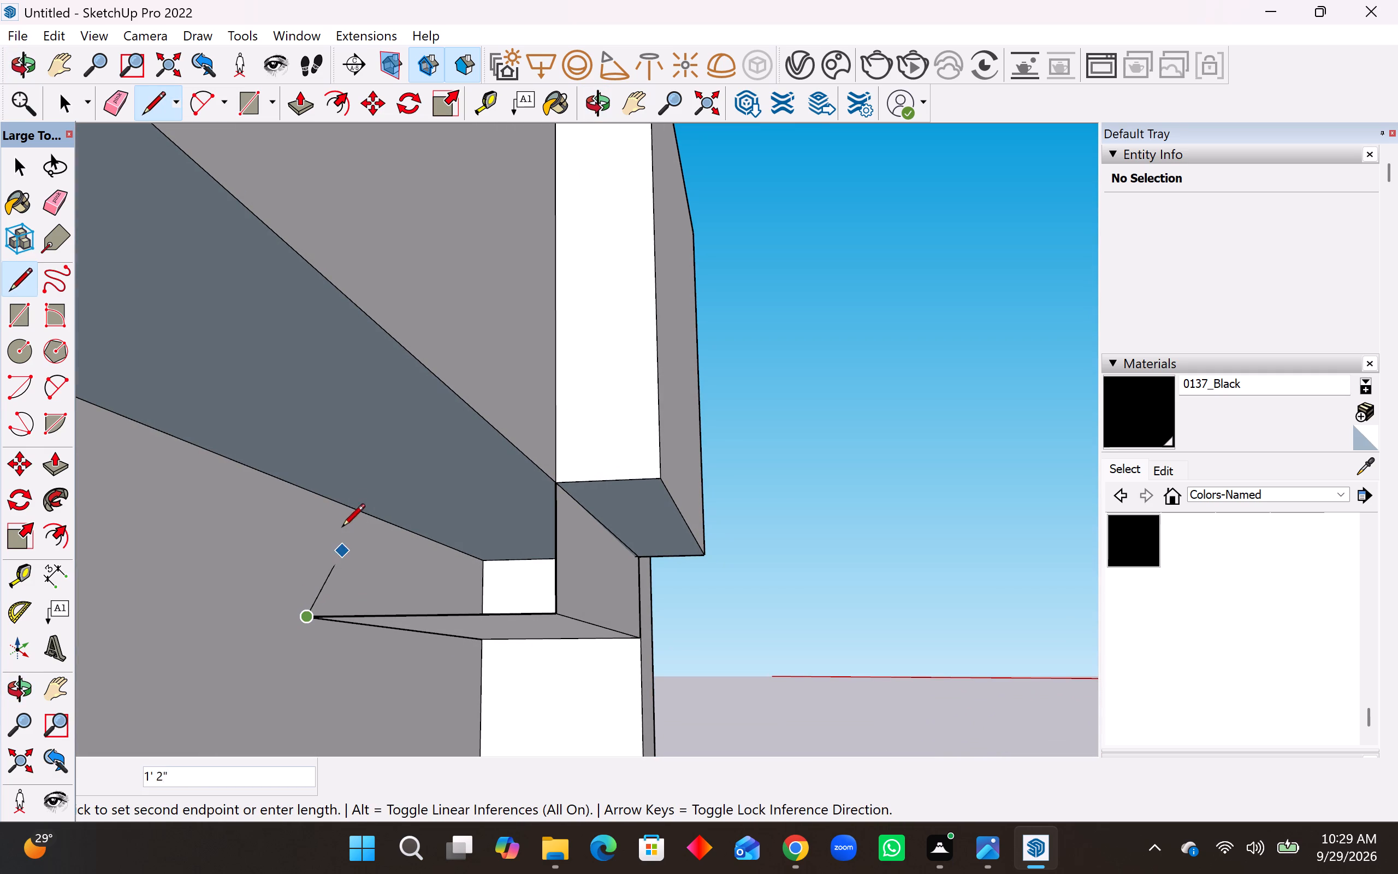
pyautogui.click(315, 496)
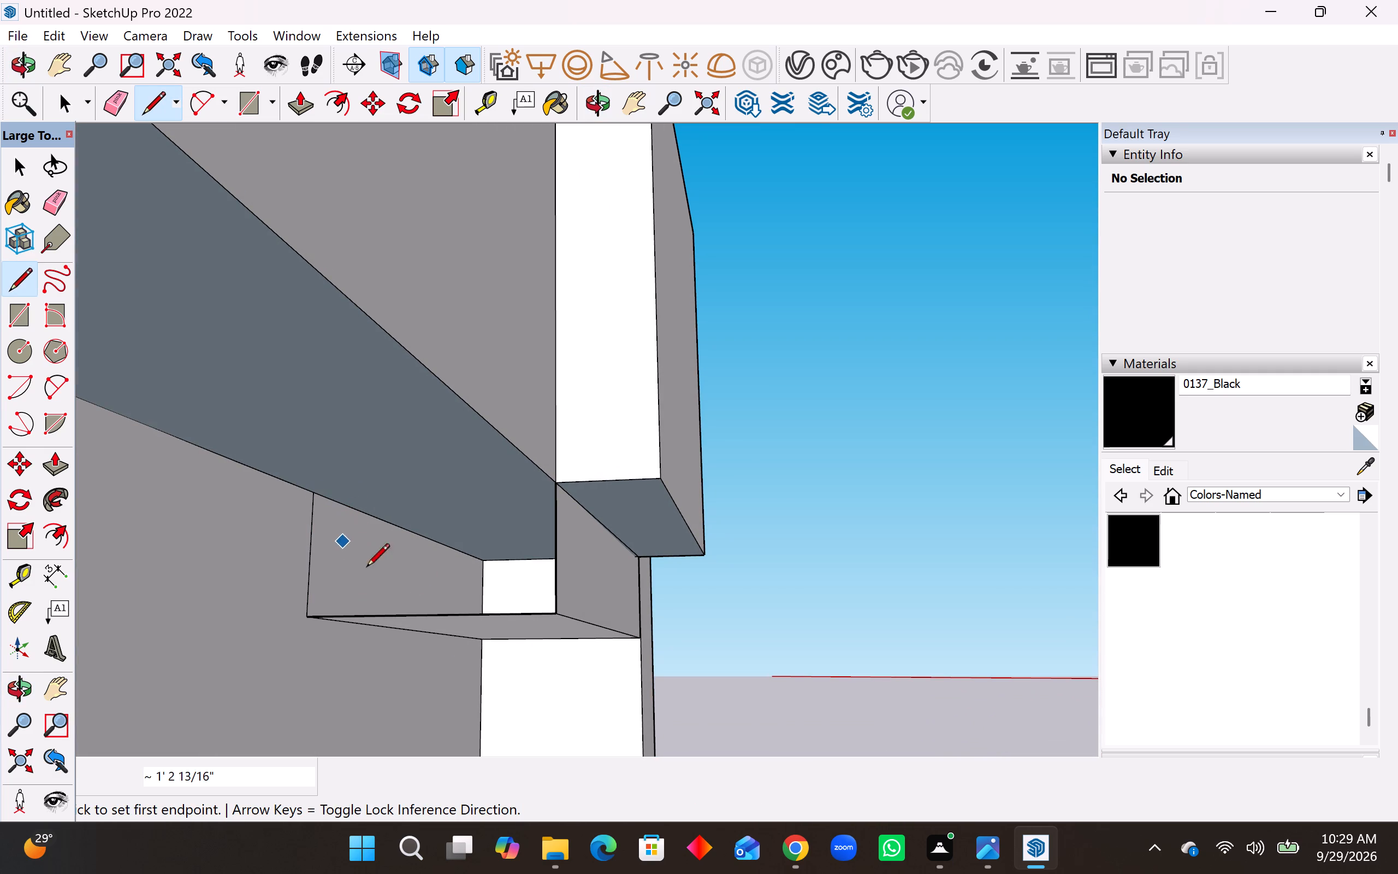
pyautogui.moveTo(436, 599); pyautogui.dragTo(552, 610, button='middle')
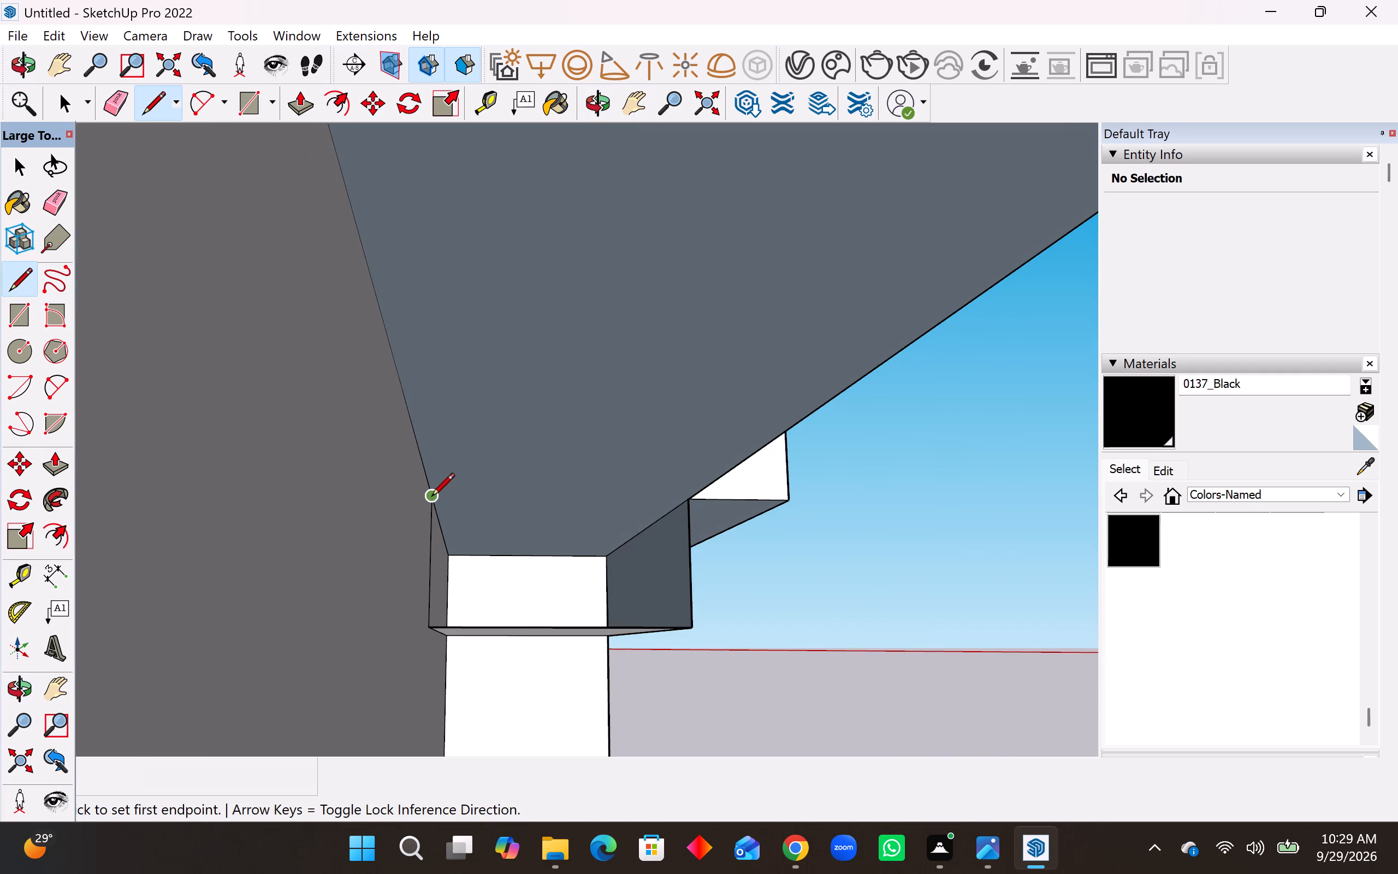
pyautogui.moveTo(431, 498); pyautogui.dragTo(436, 500)
pyautogui.click(691, 501)
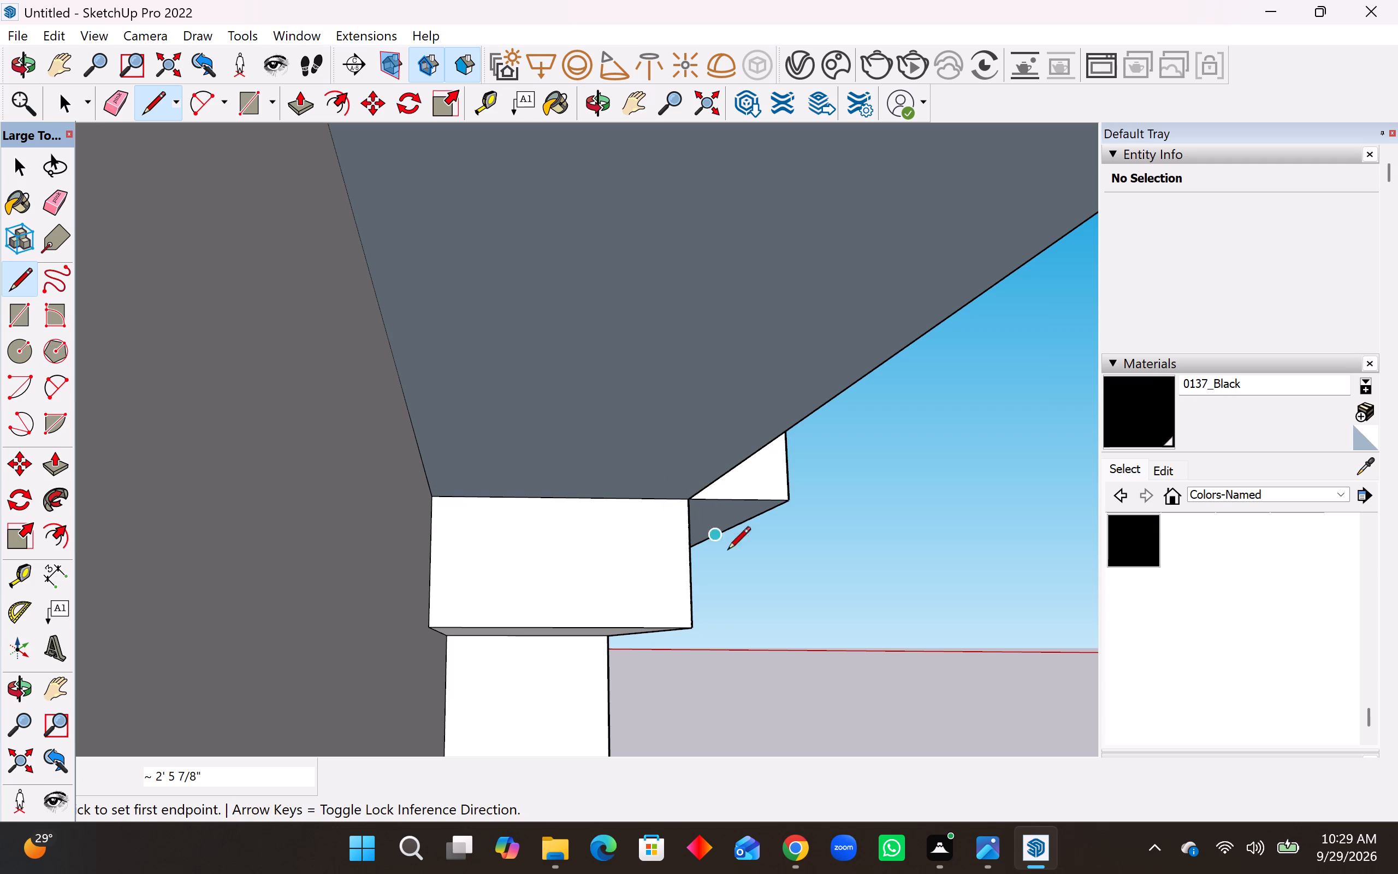
# Push/Pull the raised end block's underside down about 1' 2 13/16" to the strip's lower edge.
pyautogui.moveTo(728, 551); pyautogui.dragTo(339, 565, button='middle')
pyautogui.scroll(-10, 367, 592)
pyautogui.moveTo(523, 605); pyautogui.dragTo(401, 609, button='middle')
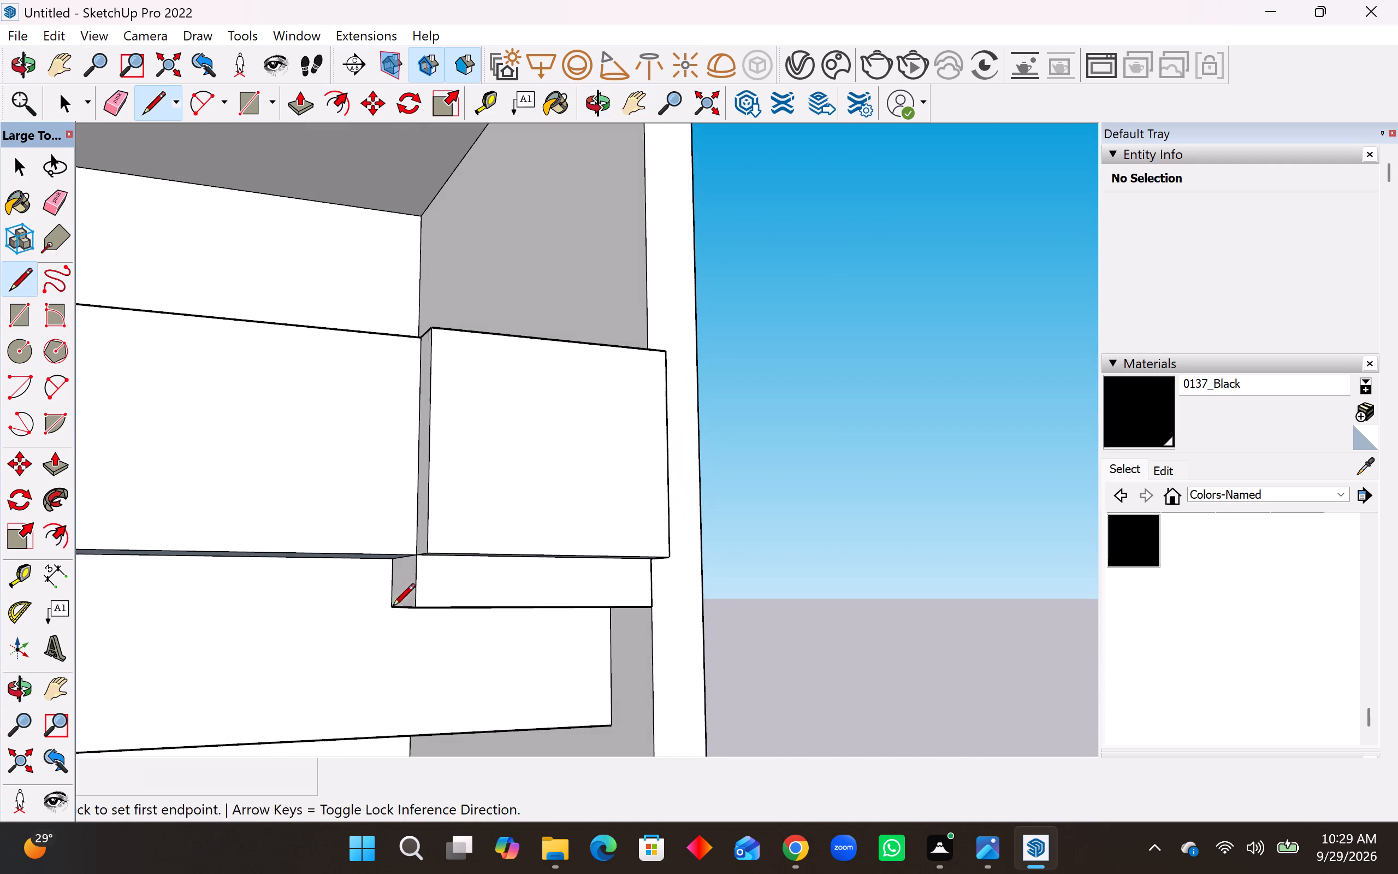
pyautogui.click(49, 459)
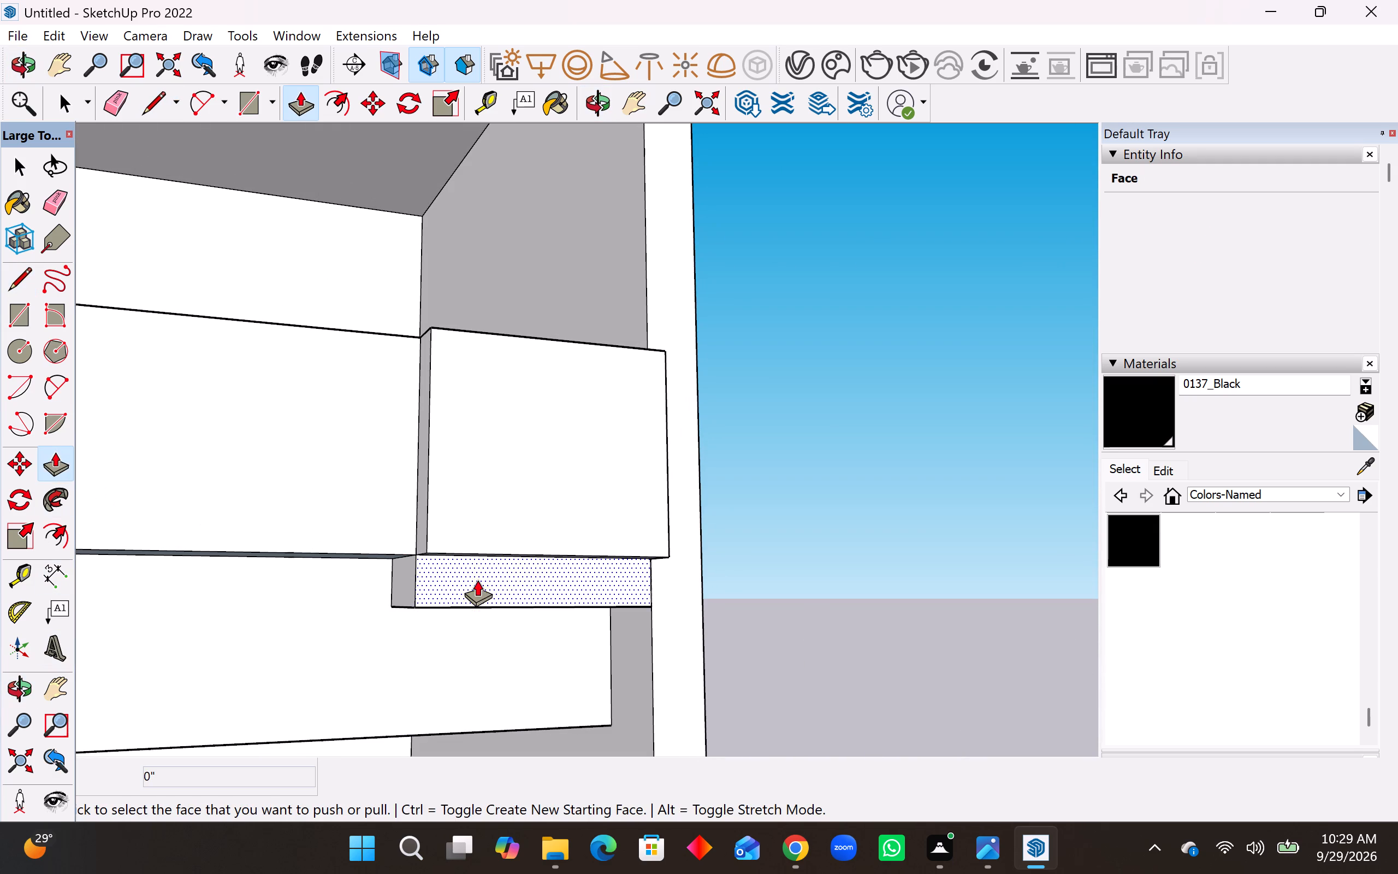
pyautogui.click(477, 580)
pyautogui.moveTo(545, 566); pyautogui.dragTo(399, 609, button='middle')
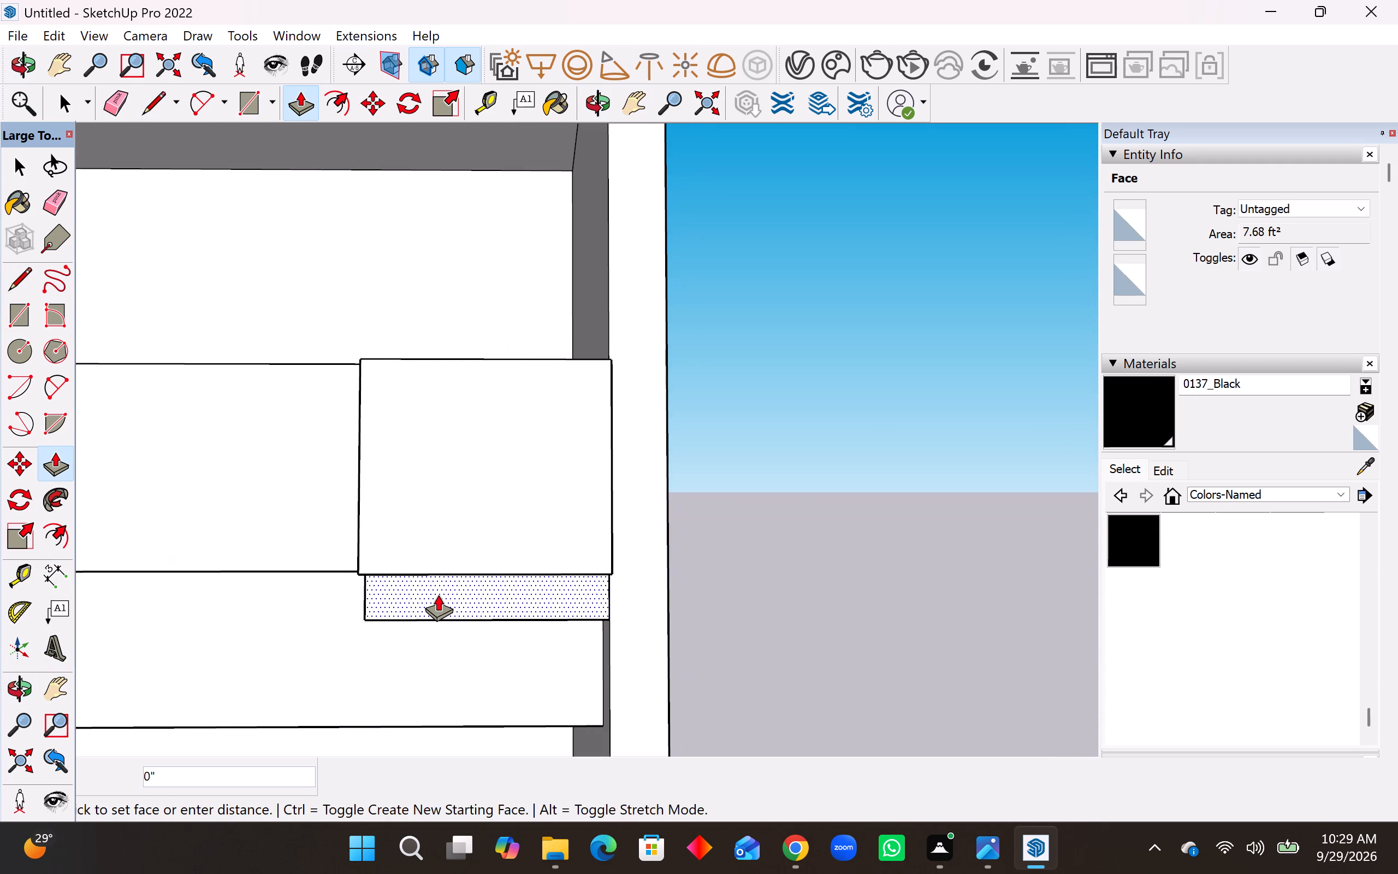
pyautogui.click(438, 594)
pyautogui.moveTo(550, 592); pyautogui.dragTo(726, 658, button='middle')
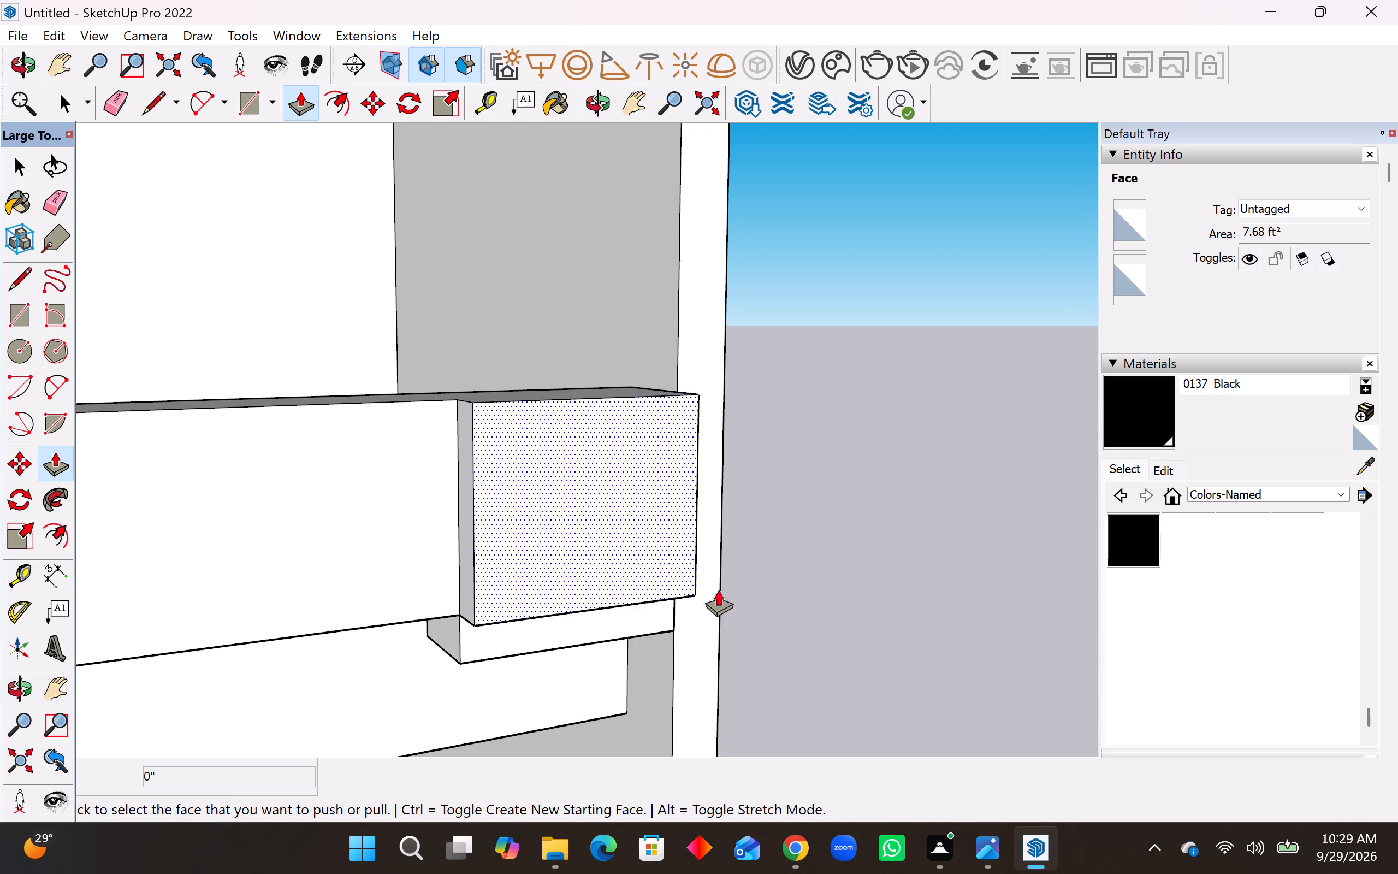
pyautogui.moveTo(587, 616); pyautogui.dragTo(555, 451, button='middle')
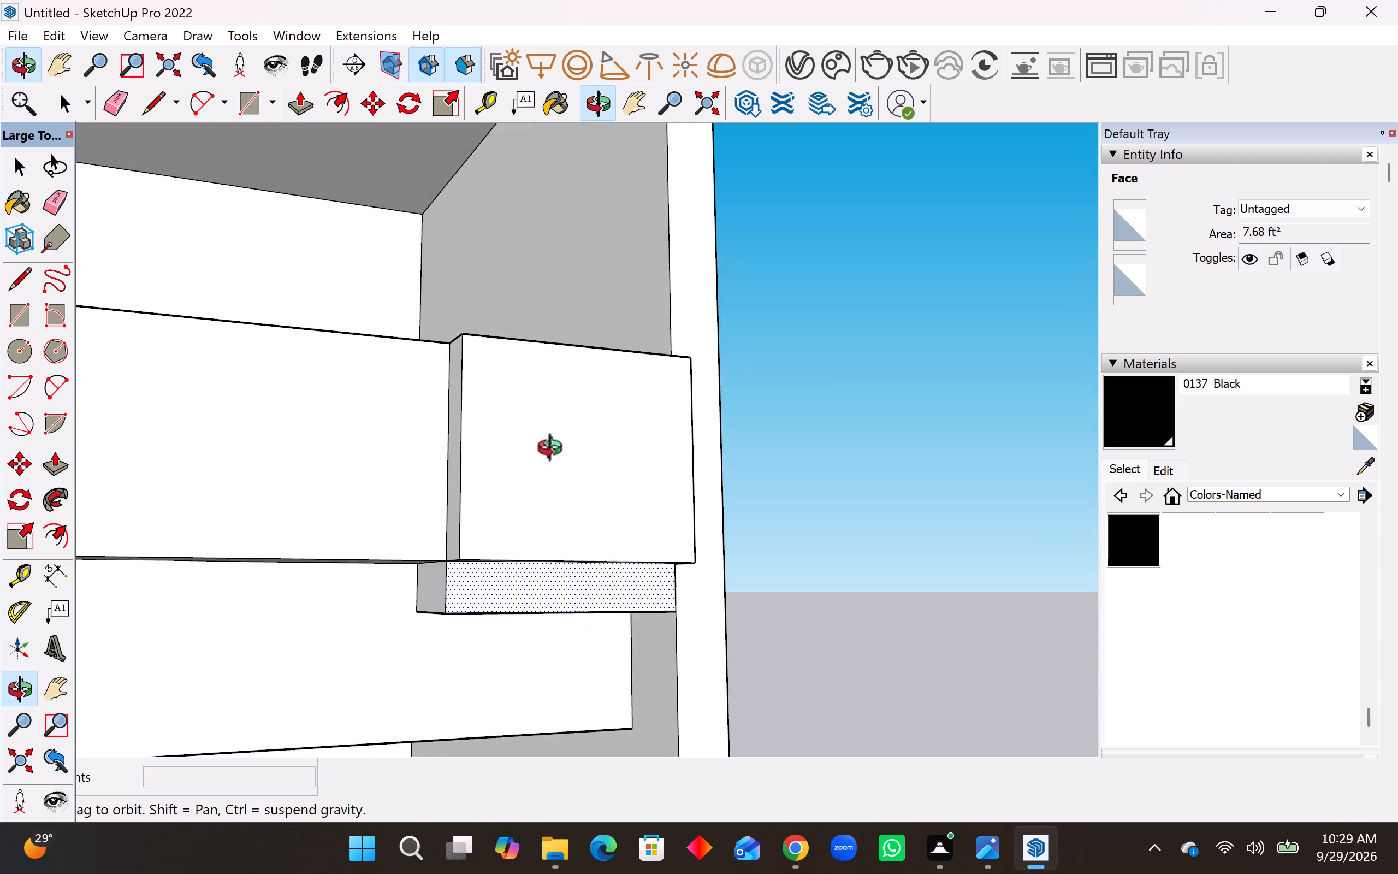
pyautogui.moveTo(555, 451); pyautogui.dragTo(554, 447, button='middle')
pyautogui.scroll(4, 542, 569)
pyautogui.click(544, 509)
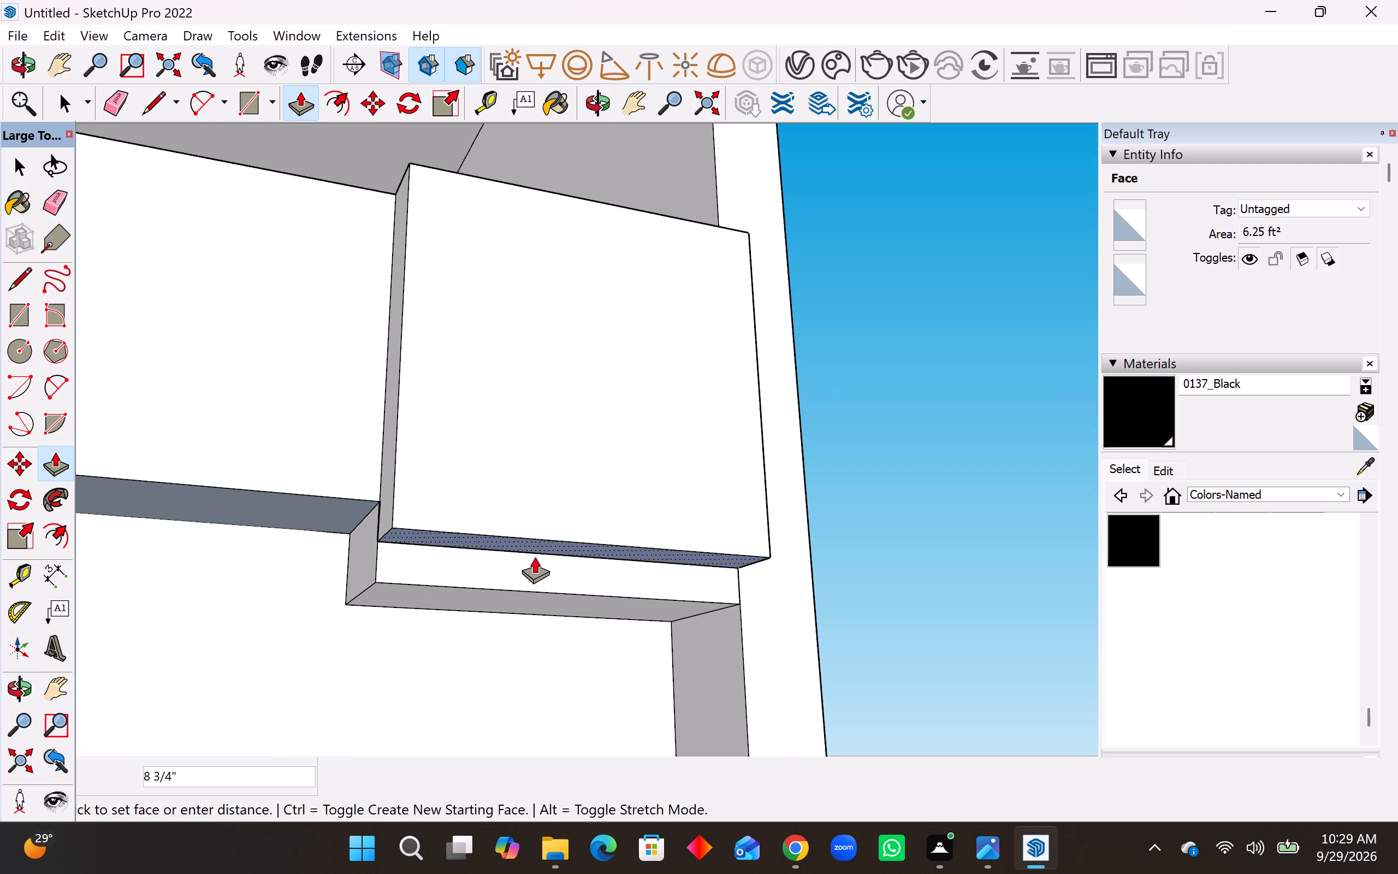
pyautogui.click(518, 592)
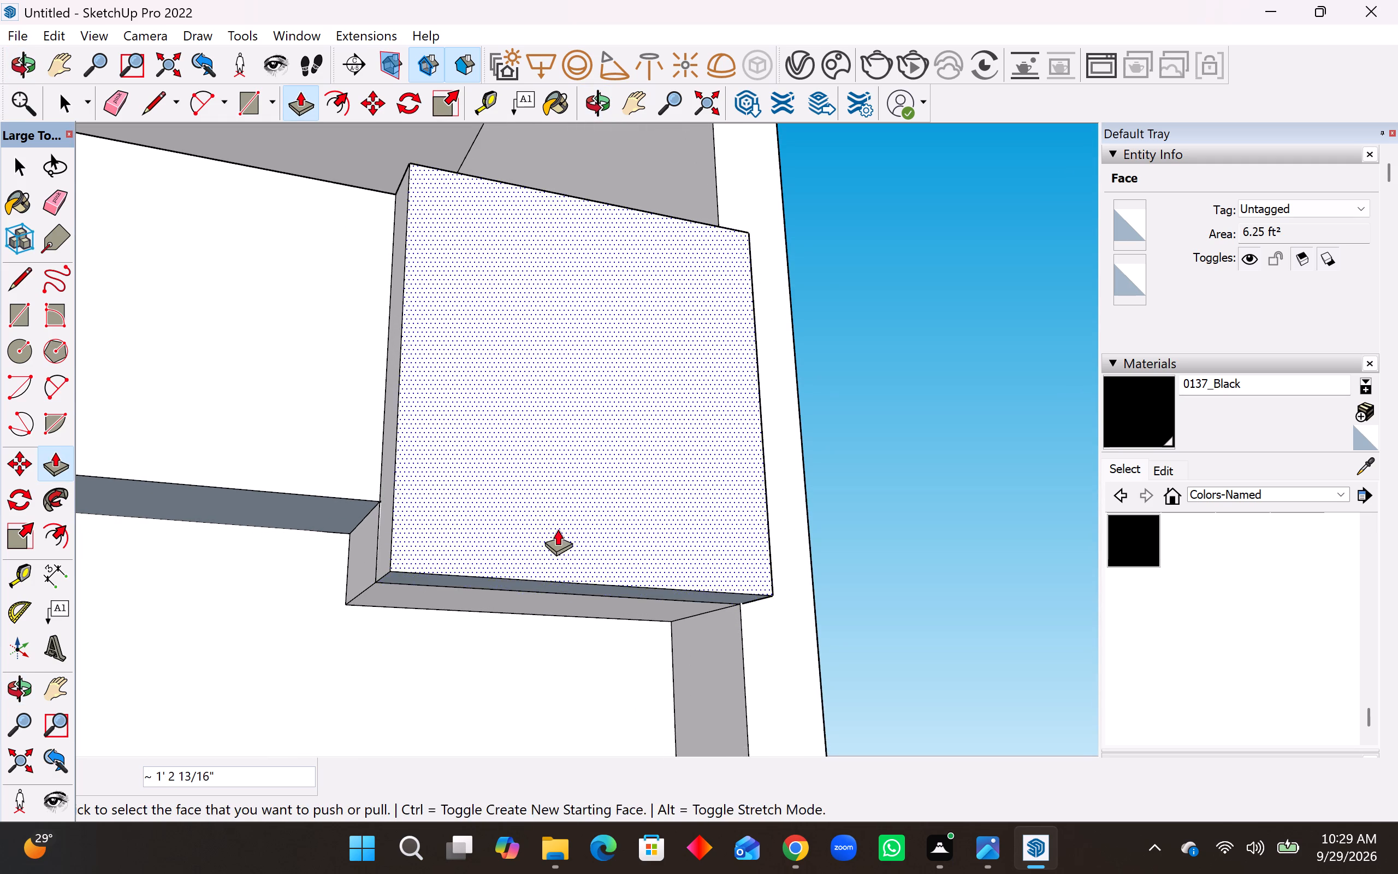
# Examine the extended end block and the surrounding front facade from above and below.
pyautogui.moveTo(558, 529); pyautogui.dragTo(575, 691, button='middle')
pyautogui.moveTo(565, 514); pyautogui.dragTo(544, 685, button='middle')
pyautogui.press('space')
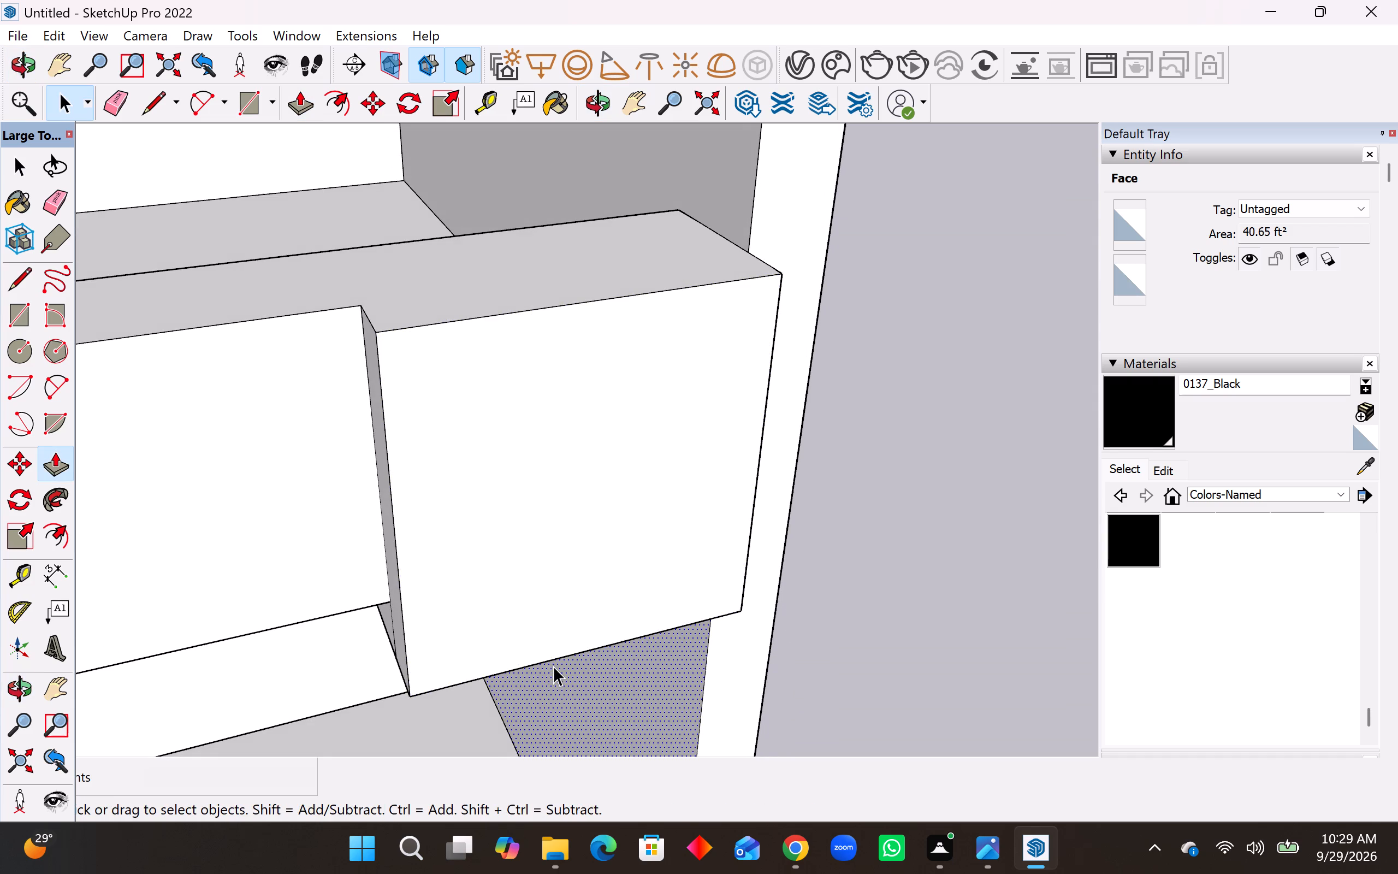
pyautogui.moveTo(600, 617); pyautogui.dragTo(497, 561, button='middle')
pyautogui.scroll(-1, 503, 565)
pyautogui.scroll(1, 541, 585)
pyautogui.scroll(-16, 833, 676)
pyautogui.moveTo(734, 628); pyautogui.dragTo(737, 600, button='middle')
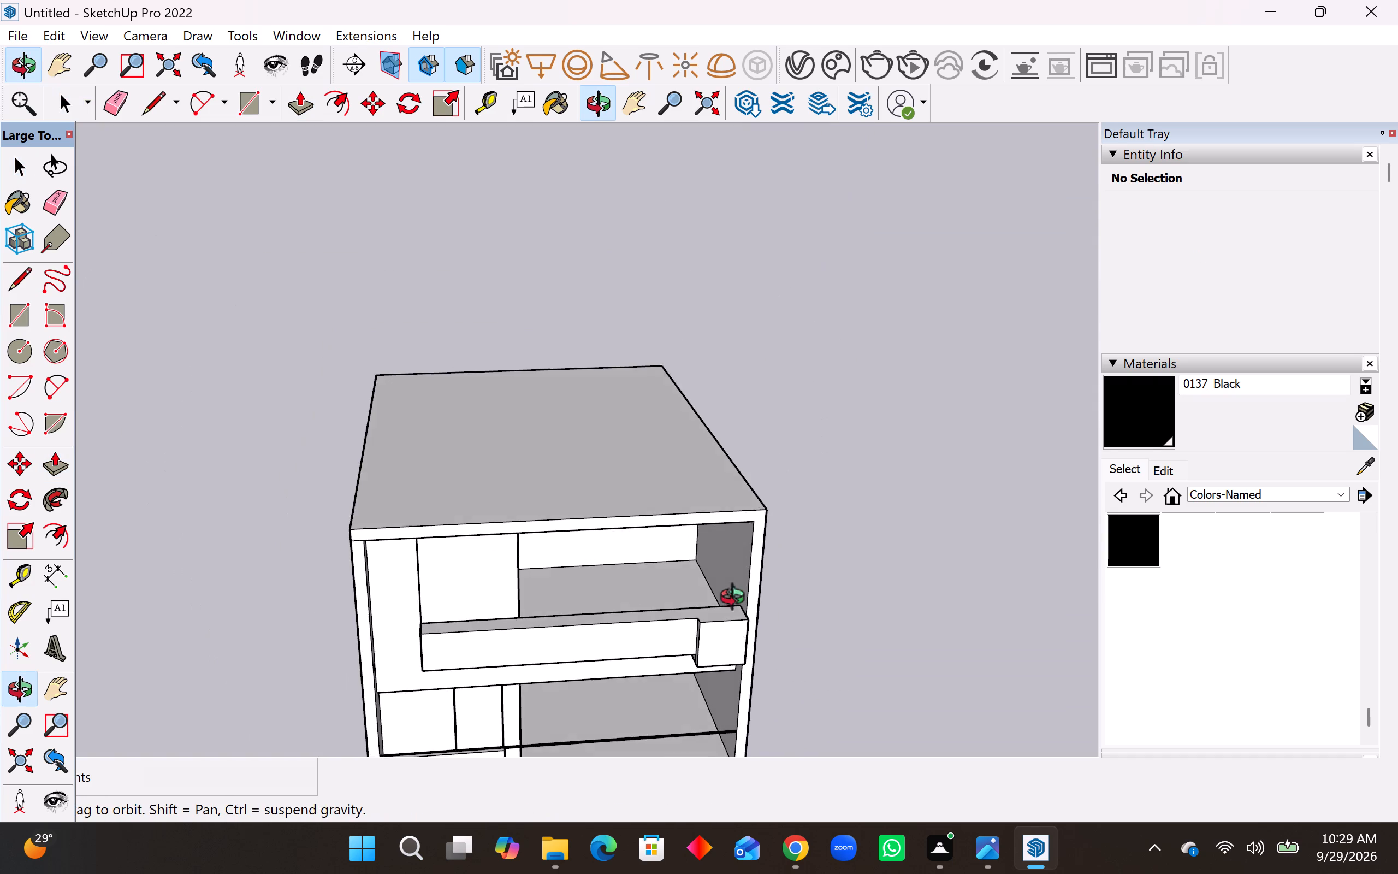
pyautogui.moveTo(737, 600); pyautogui.dragTo(736, 255, button='middle')
pyautogui.scroll(4, 553, 690)
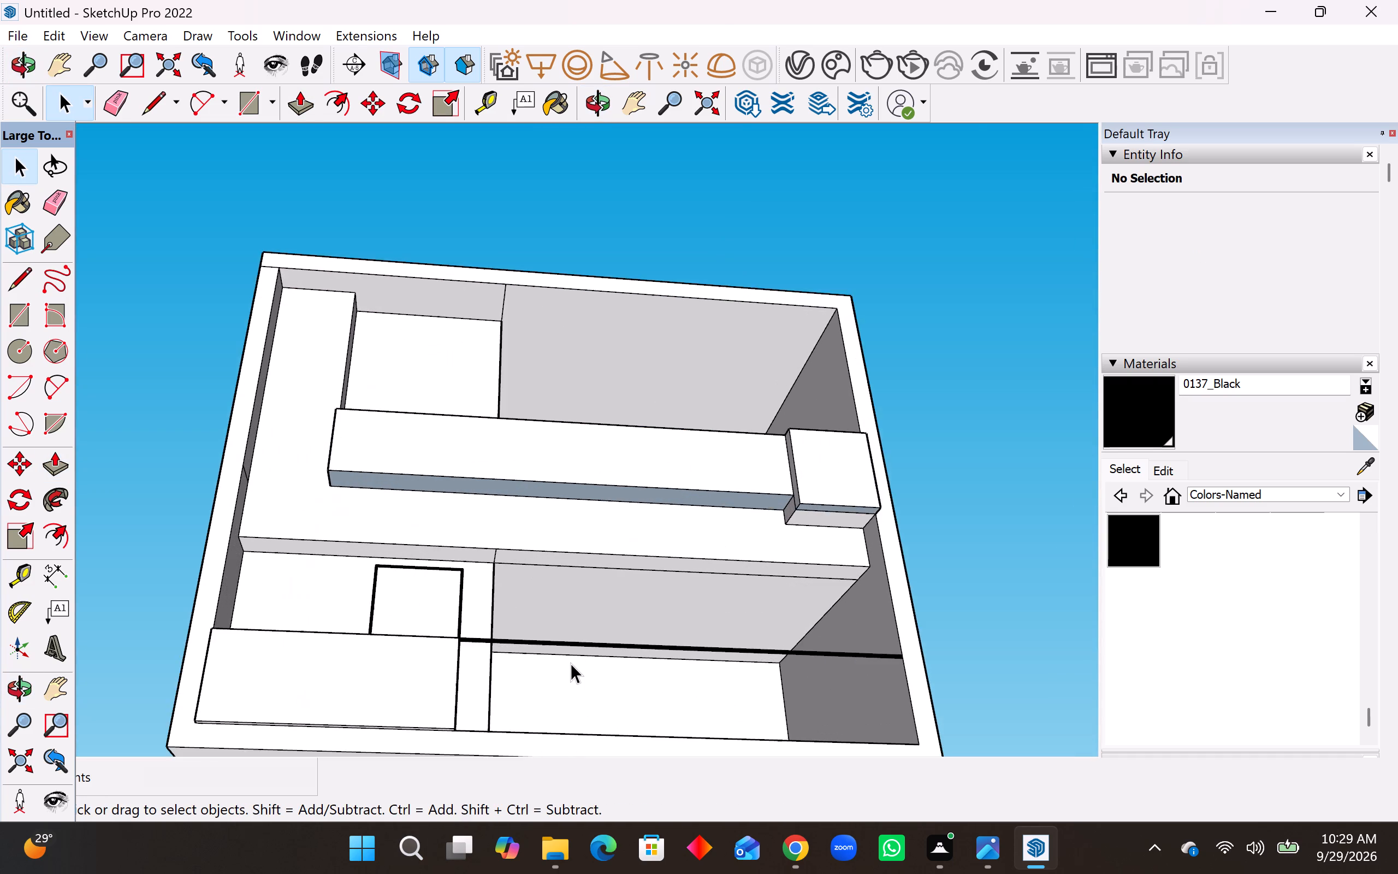
pyautogui.scroll(4, 571, 663)
pyautogui.scroll(-8, 515, 492)
pyautogui.moveTo(541, 466); pyautogui.dragTo(537, 452, button='middle')
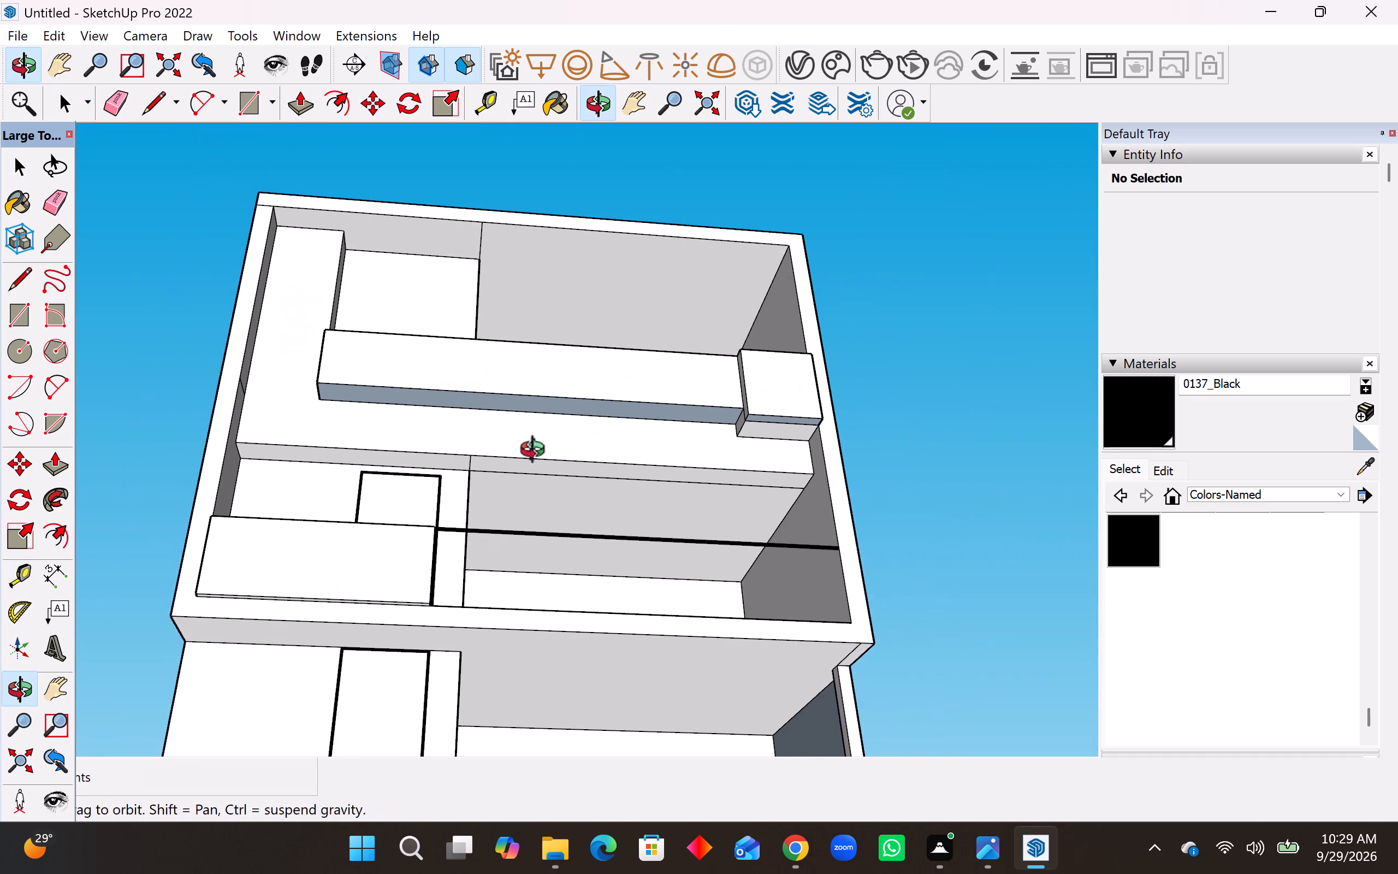
pyautogui.moveTo(537, 452); pyautogui.dragTo(544, 427, button='middle')
pyautogui.moveTo(562, 403); pyautogui.dragTo(529, 484, button='middle')
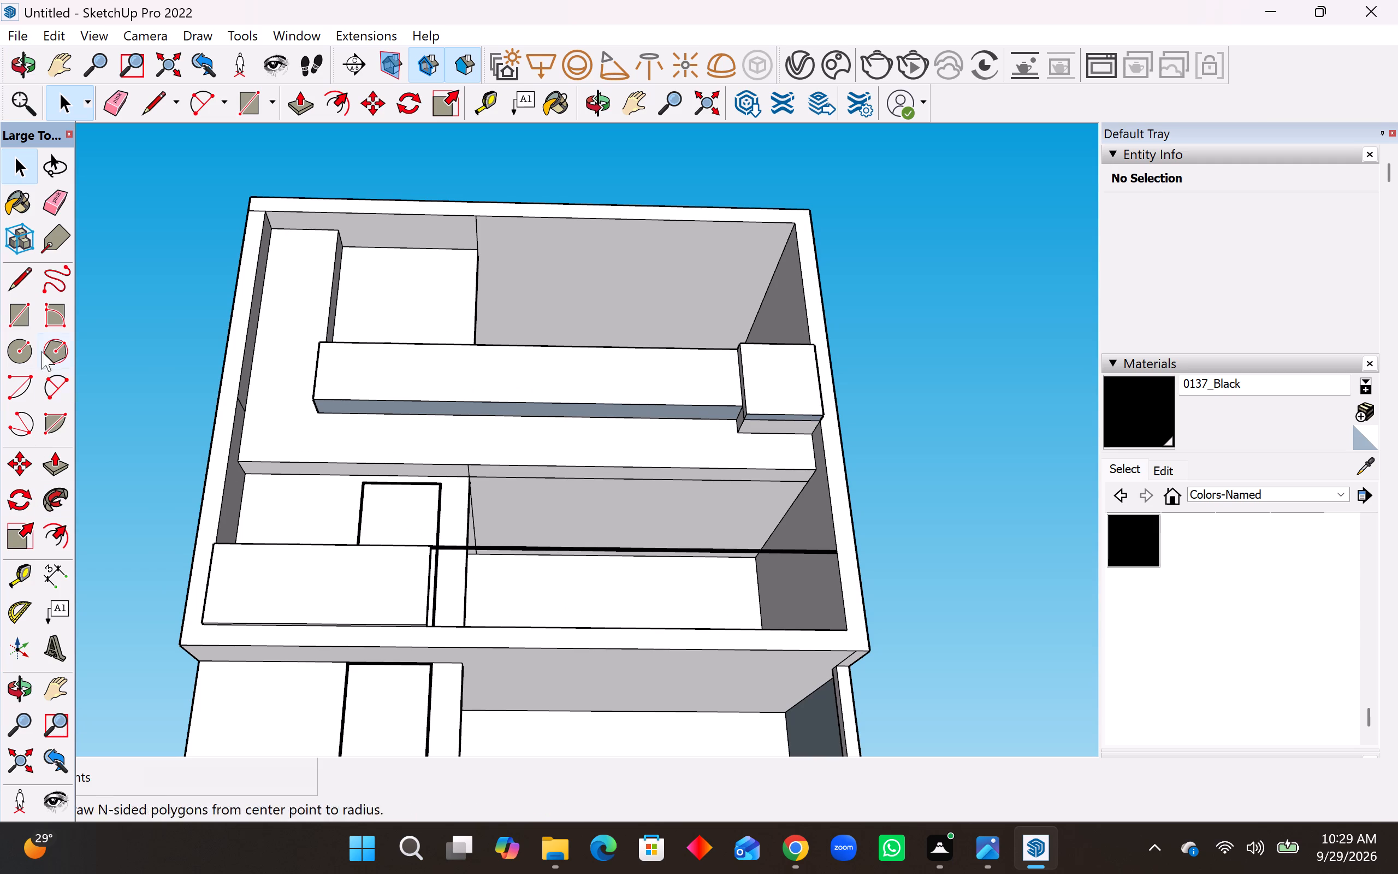
# Erase the seam line between the end block's underside and the strip's underside.
pyautogui.click(46, 205)
pyautogui.scroll(7, 793, 468)
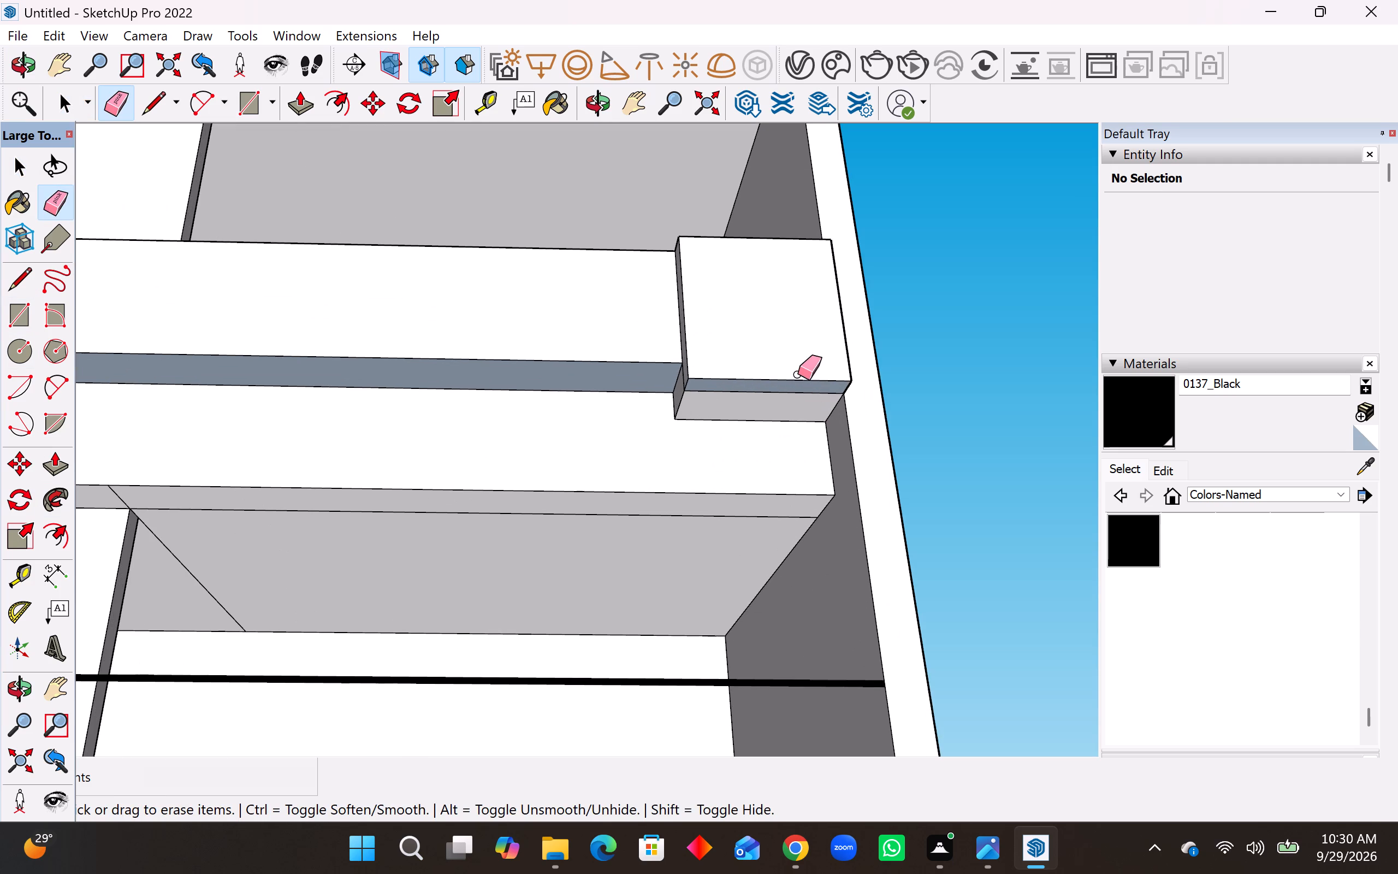
pyautogui.click(790, 392)
pyautogui.moveTo(695, 398); pyautogui.dragTo(765, 389, button='middle')
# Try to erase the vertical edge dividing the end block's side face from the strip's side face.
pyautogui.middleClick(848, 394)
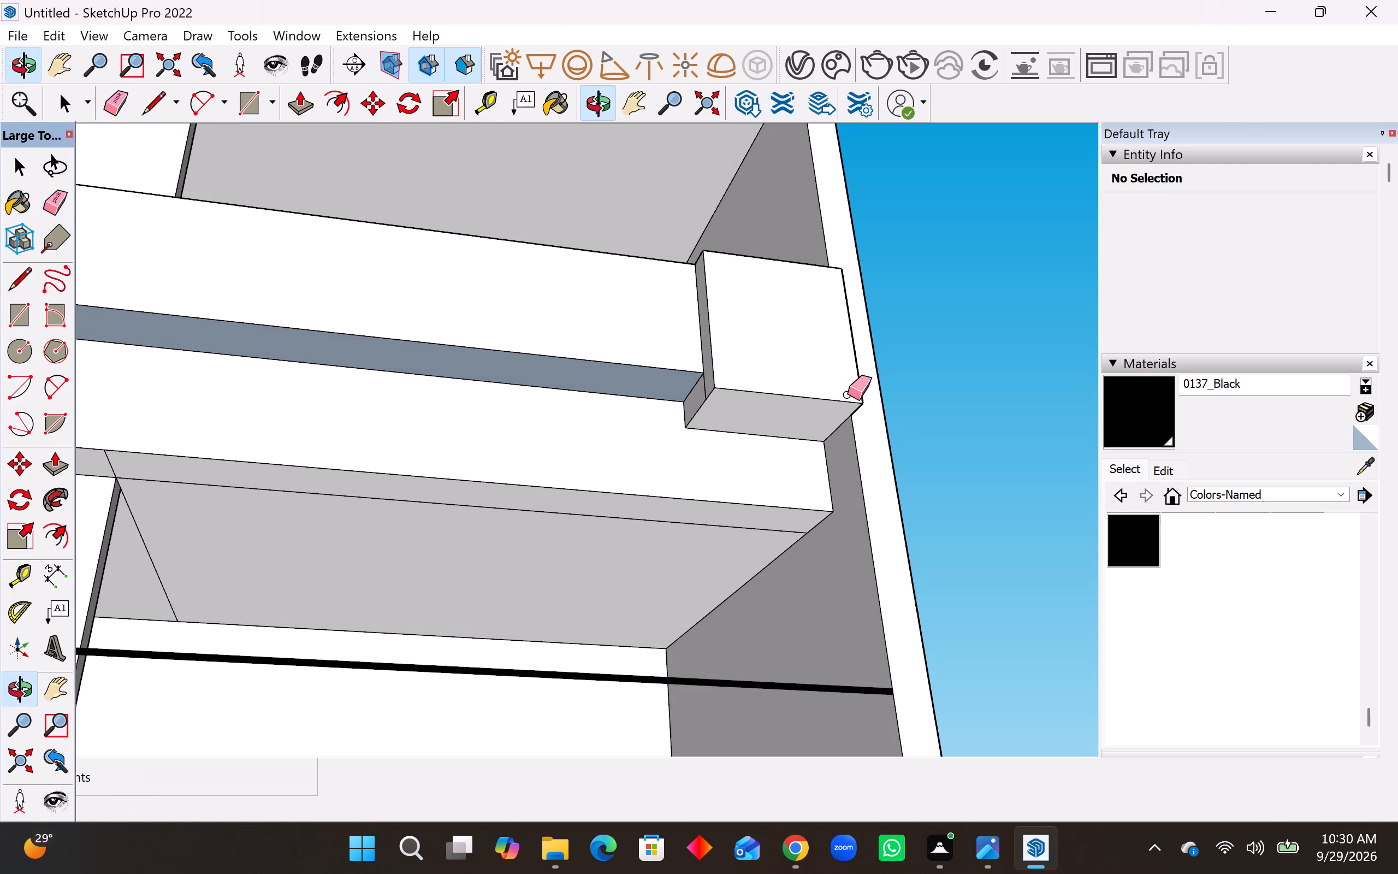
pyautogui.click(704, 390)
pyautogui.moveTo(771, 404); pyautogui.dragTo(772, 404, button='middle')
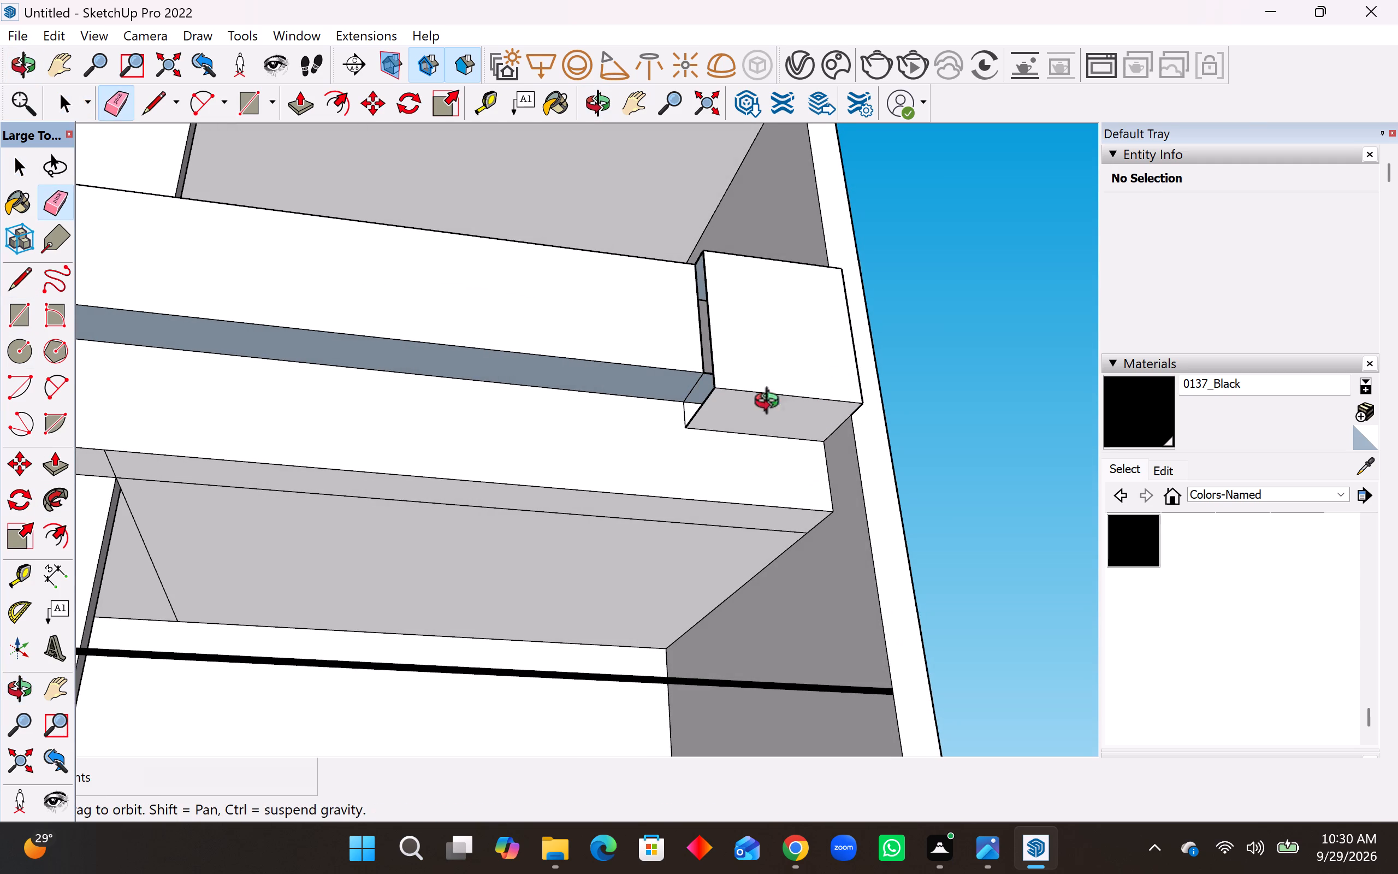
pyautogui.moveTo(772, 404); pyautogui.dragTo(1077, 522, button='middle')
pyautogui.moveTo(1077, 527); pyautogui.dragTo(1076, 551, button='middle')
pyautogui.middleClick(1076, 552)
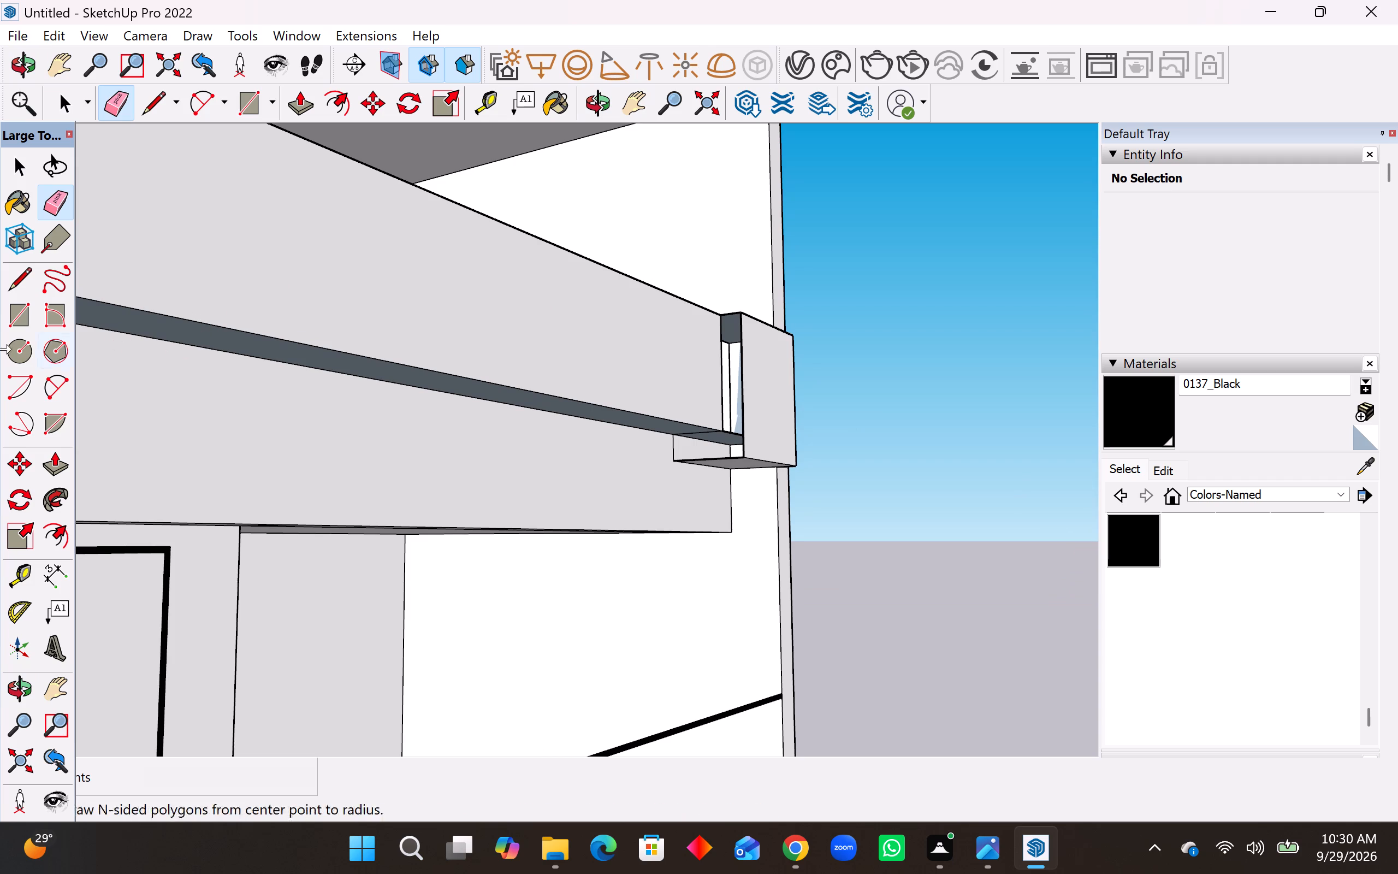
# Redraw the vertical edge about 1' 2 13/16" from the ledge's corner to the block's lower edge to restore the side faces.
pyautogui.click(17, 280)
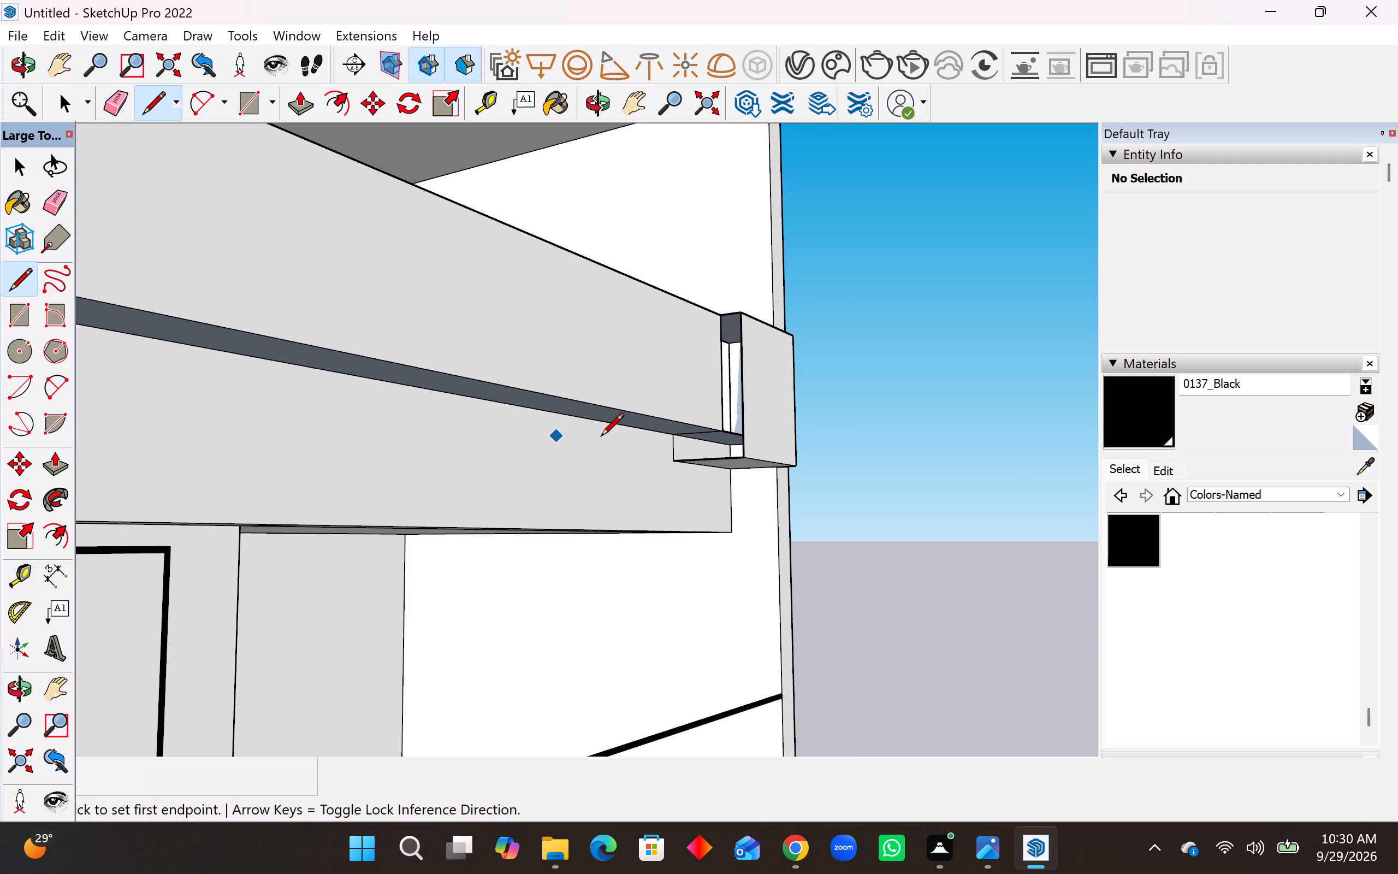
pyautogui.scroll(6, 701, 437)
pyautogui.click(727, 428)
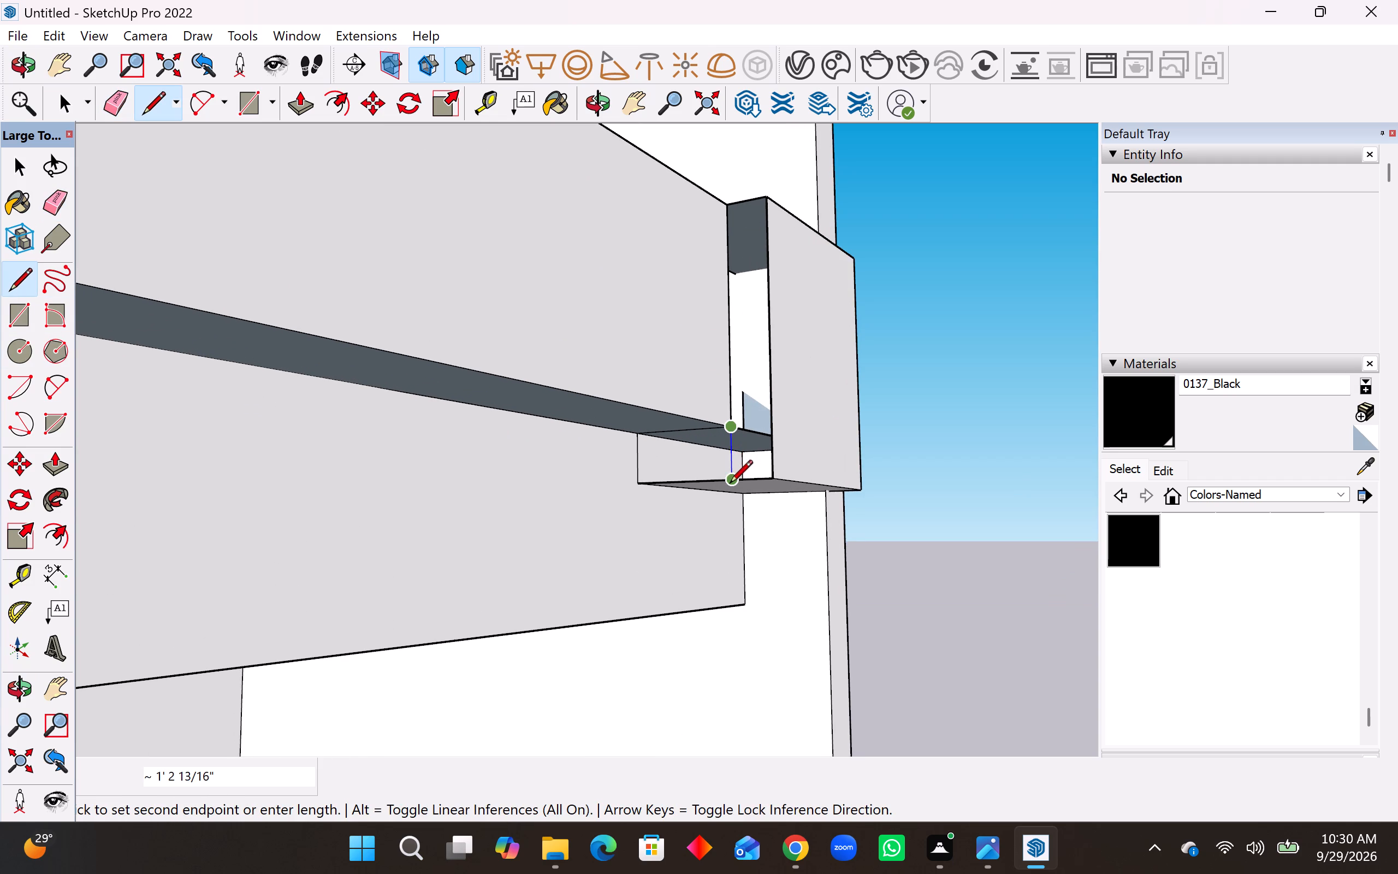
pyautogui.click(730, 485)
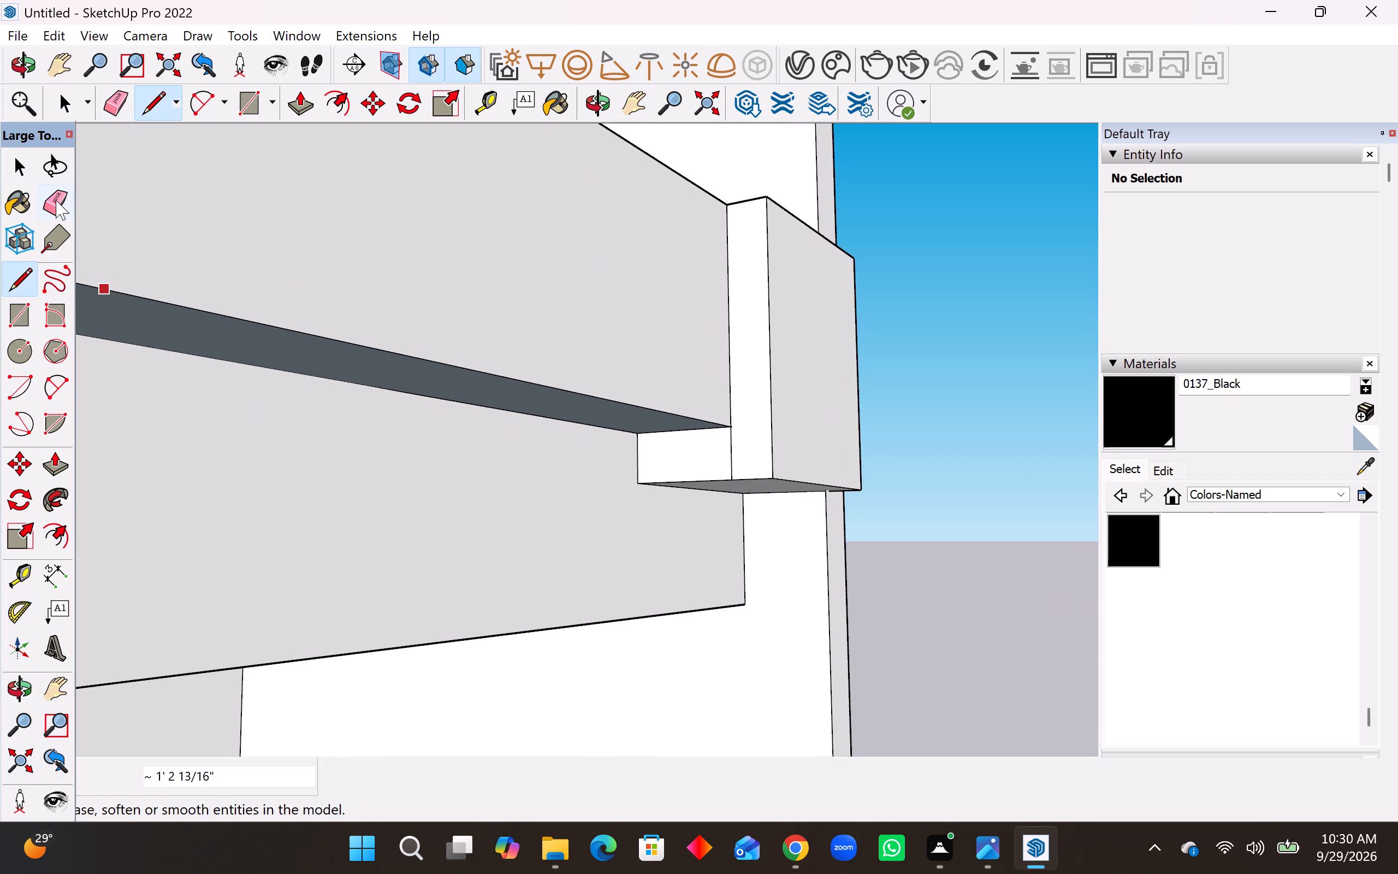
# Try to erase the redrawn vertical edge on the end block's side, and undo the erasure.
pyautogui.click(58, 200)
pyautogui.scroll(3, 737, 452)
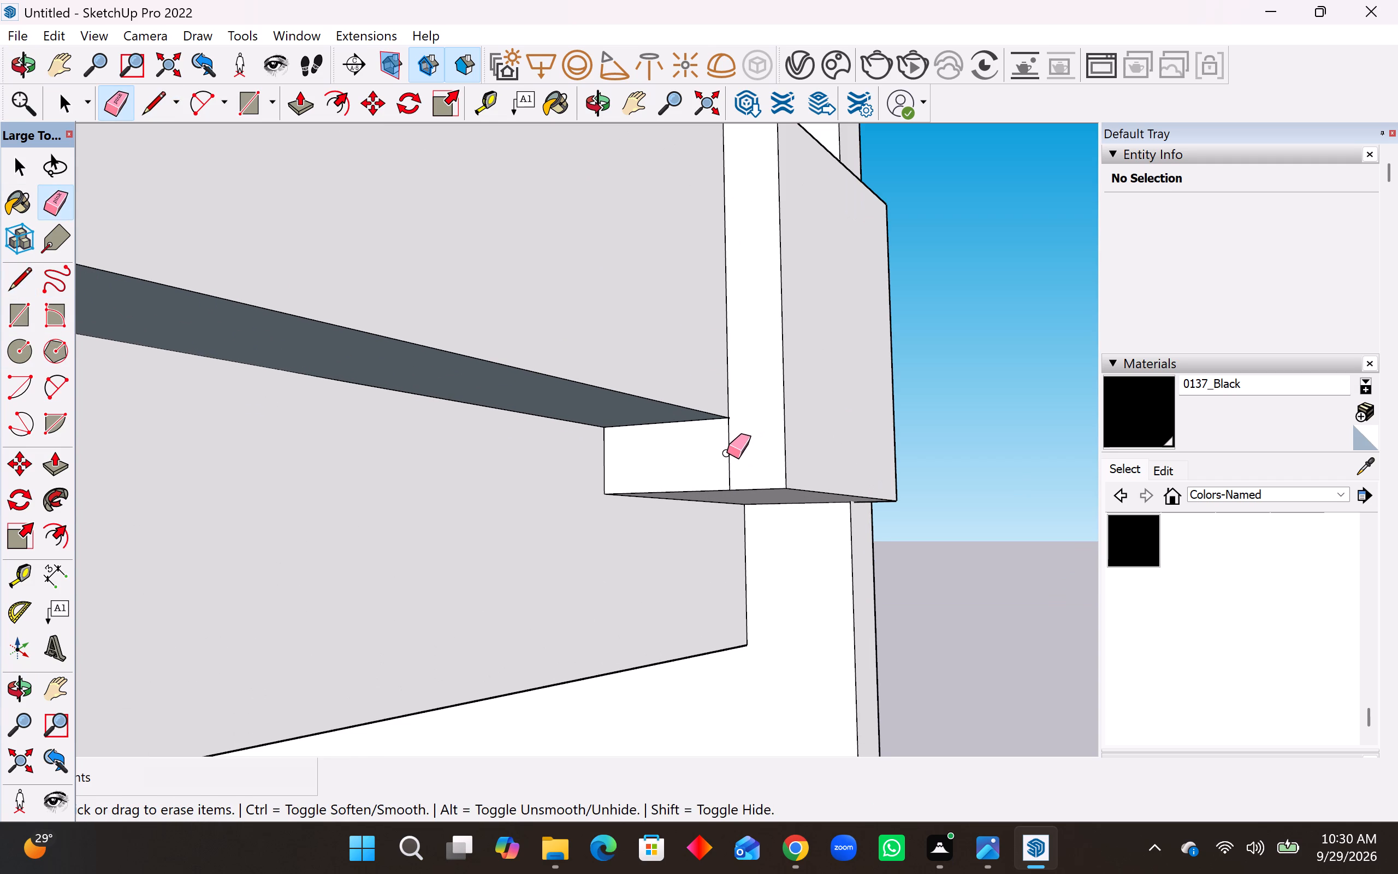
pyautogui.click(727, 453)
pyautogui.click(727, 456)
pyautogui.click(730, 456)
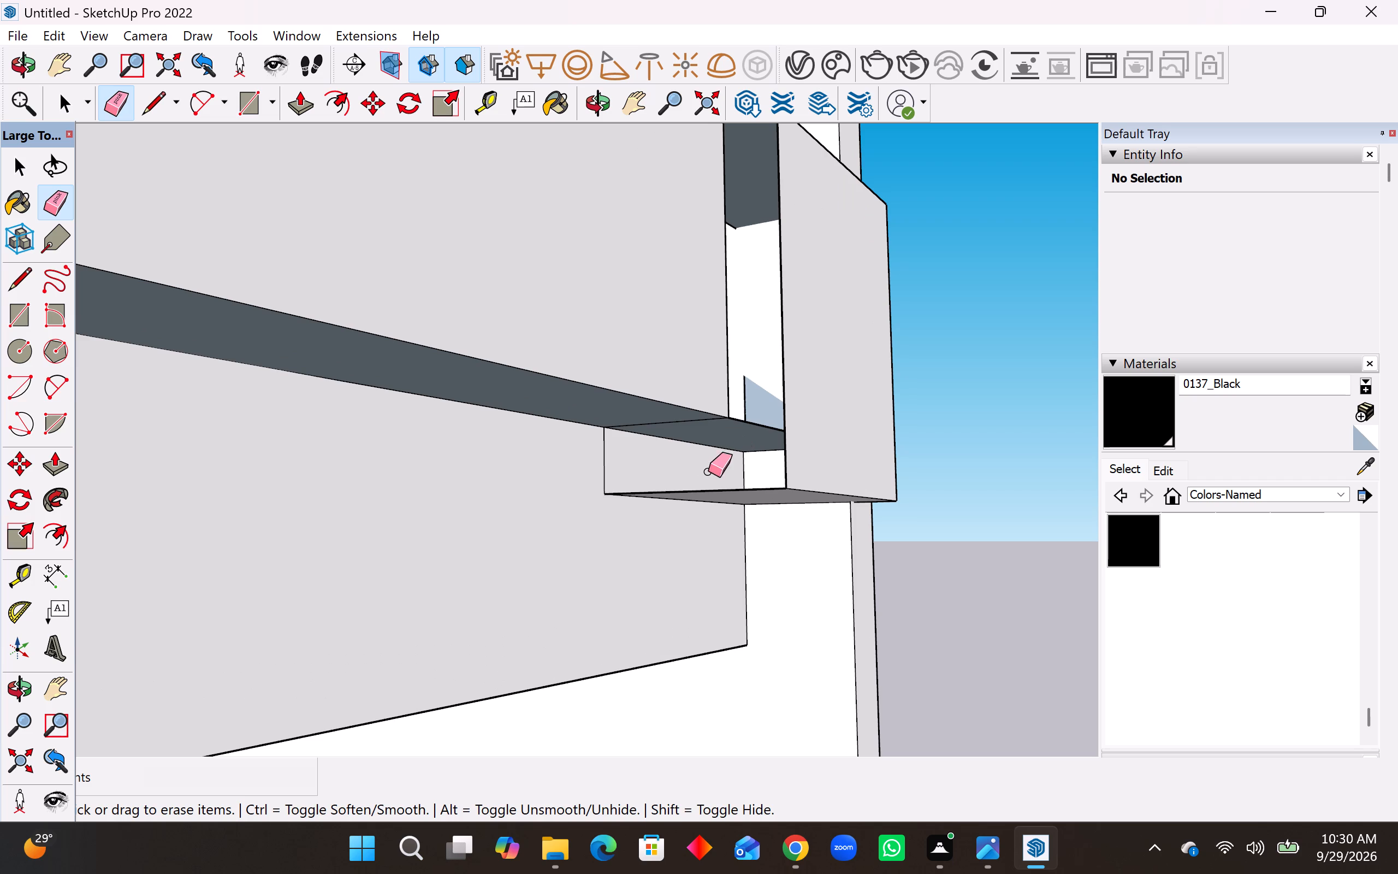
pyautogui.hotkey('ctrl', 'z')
# Examine the completed end block within the whole front facade from several angles.
pyautogui.scroll(-4, 529, 559)
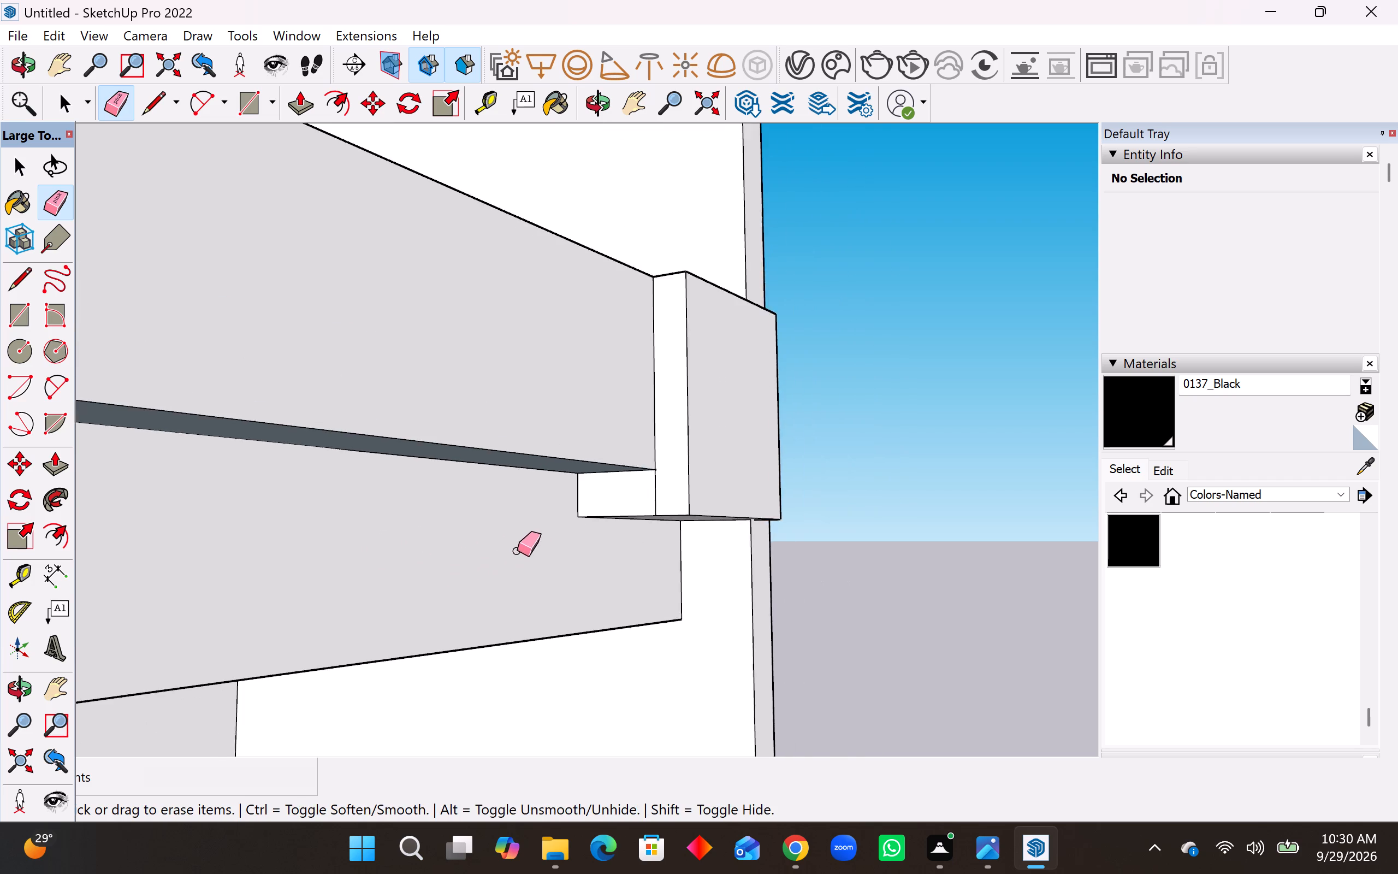
pyautogui.scroll(-5, 517, 551)
pyautogui.moveTo(749, 517); pyautogui.dragTo(308, 540, button='middle')
pyautogui.scroll(-5, 805, 521)
pyautogui.moveTo(614, 523); pyautogui.dragTo(636, 598, button='middle')
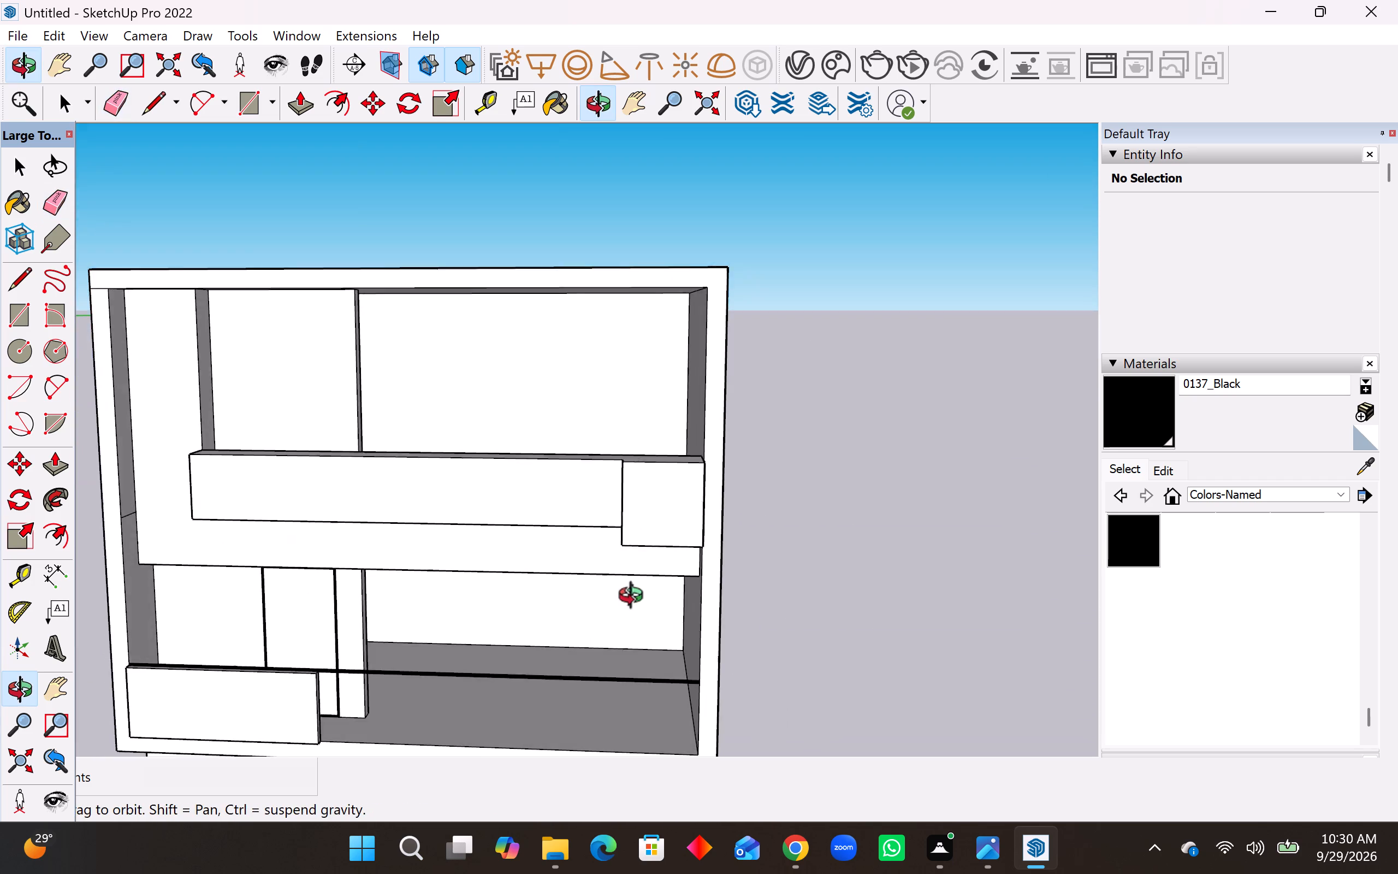
pyautogui.moveTo(636, 598); pyautogui.dragTo(639, 616, button='middle')
pyautogui.scroll(-1, 641, 614)
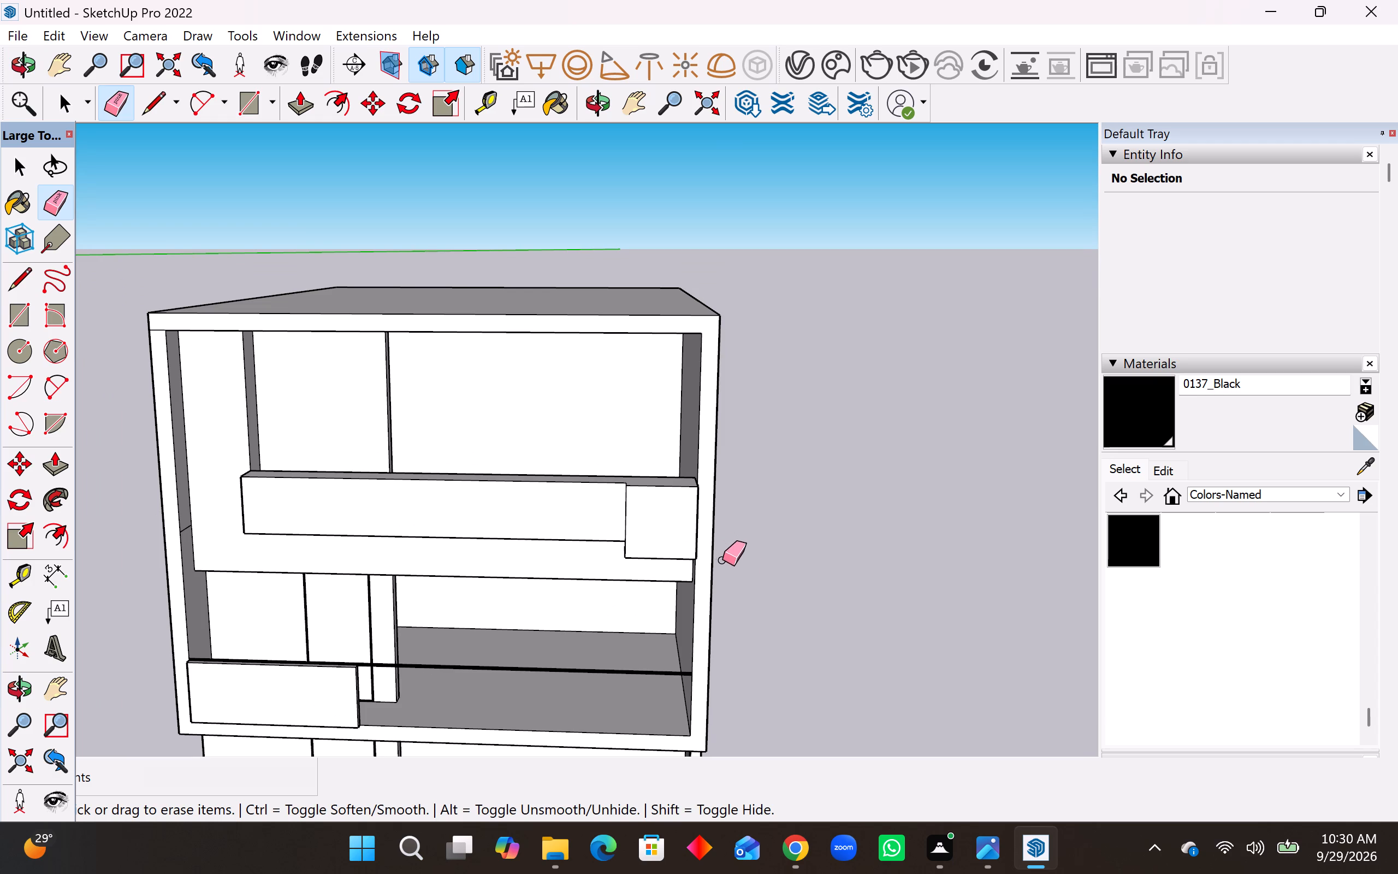
pyautogui.scroll(-5, 758, 605)
pyautogui.moveTo(791, 589); pyautogui.dragTo(809, 504, button='middle')
pyautogui.scroll(4, 642, 569)
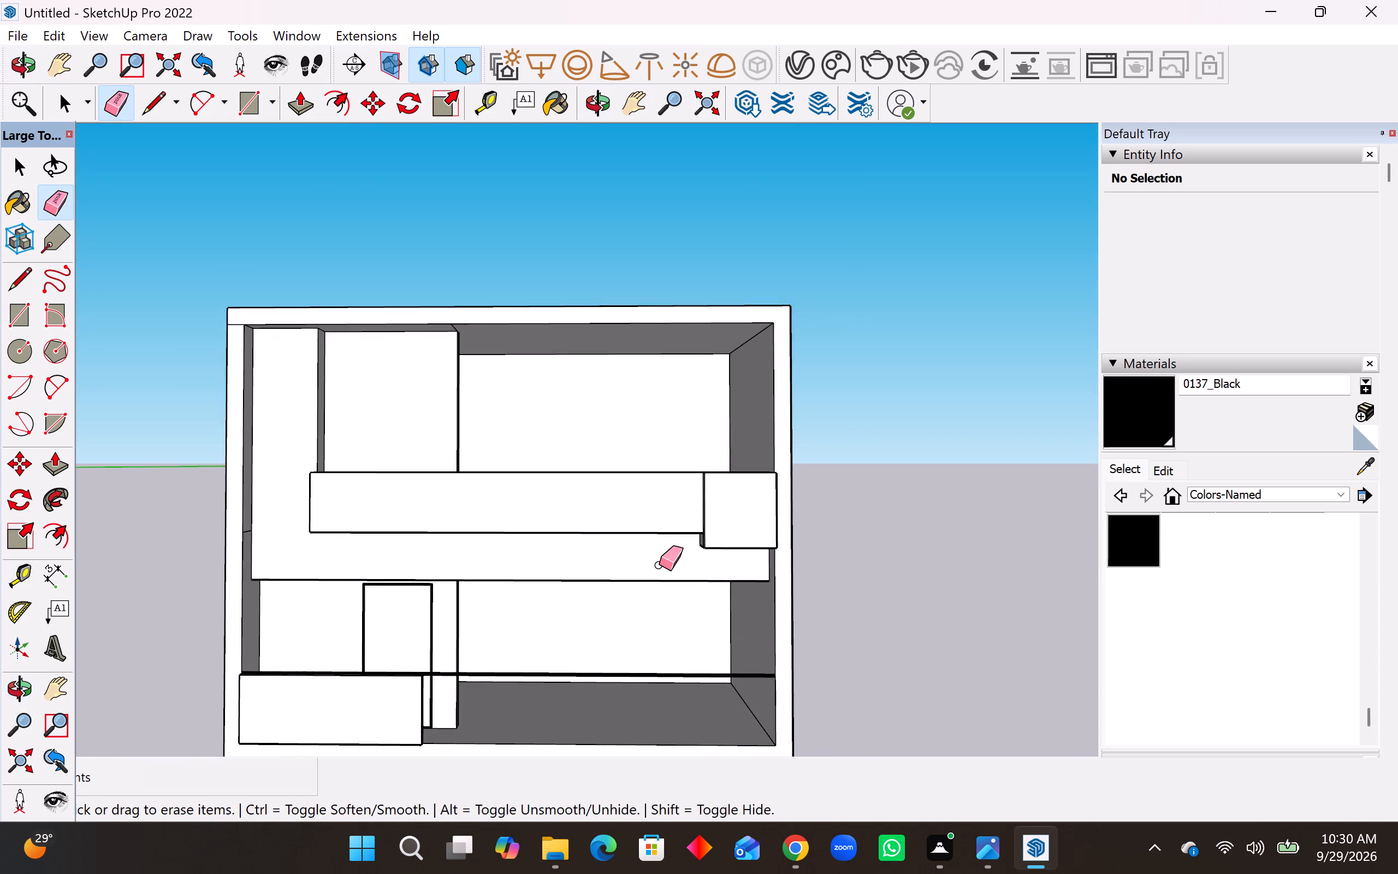
pyautogui.scroll(4, 659, 565)
pyautogui.moveTo(899, 500); pyautogui.dragTo(876, 504, button='middle')
pyautogui.moveTo(601, 558); pyautogui.dragTo(589, 561, button='middle')
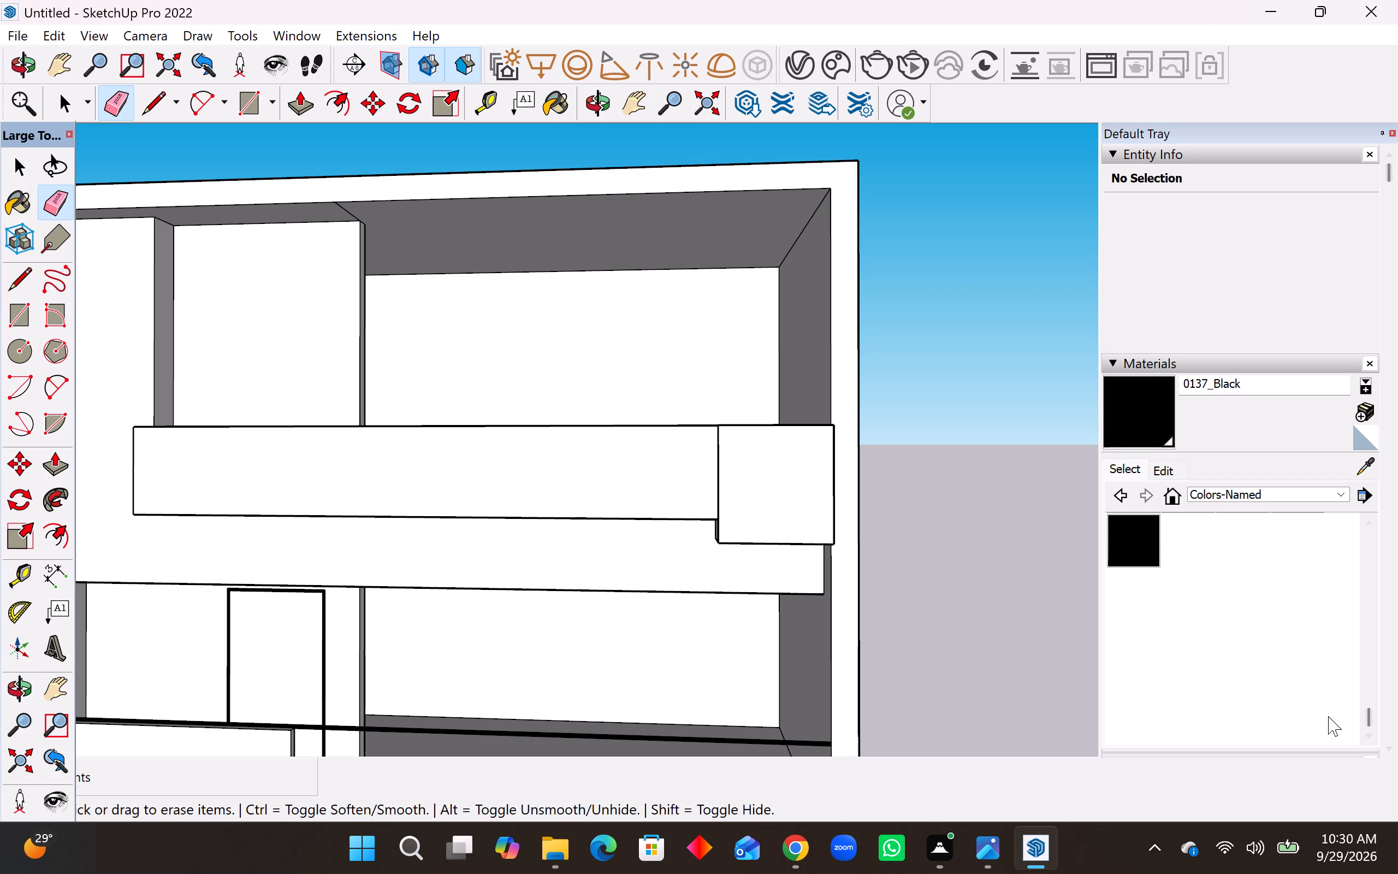
# Draw an edge about 34' 9 5/16" long from the end block's lower side edge beneath the long ledge, closing it up to the ledge's far corner.
pyautogui.scroll(-8, 827, 645)
pyautogui.moveTo(884, 629); pyautogui.dragTo(855, 634, button='middle')
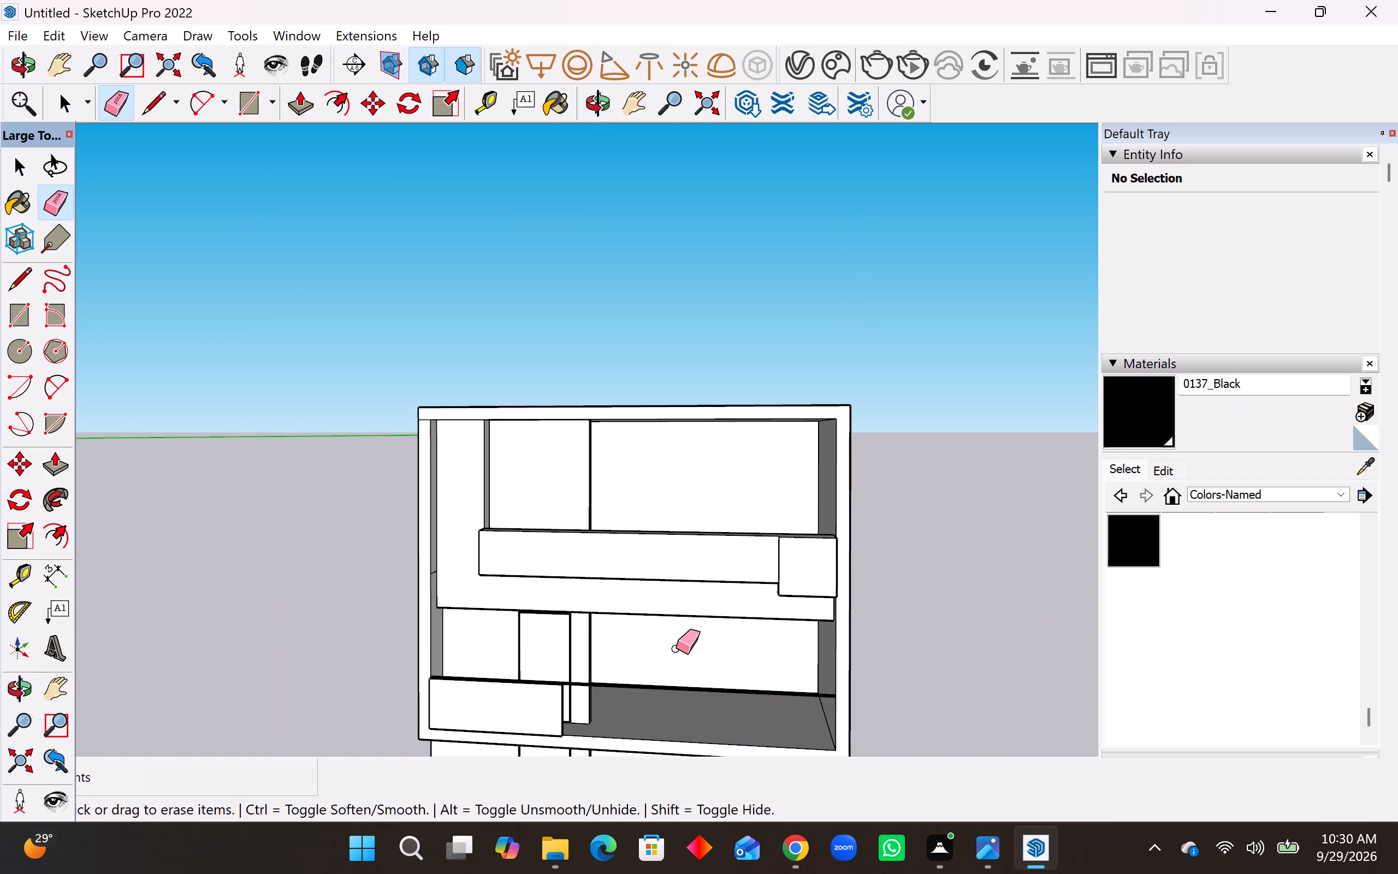
pyautogui.scroll(-4, 723, 585)
pyautogui.moveTo(685, 630); pyautogui.dragTo(772, 536, button='middle')
pyautogui.scroll(9, 531, 696)
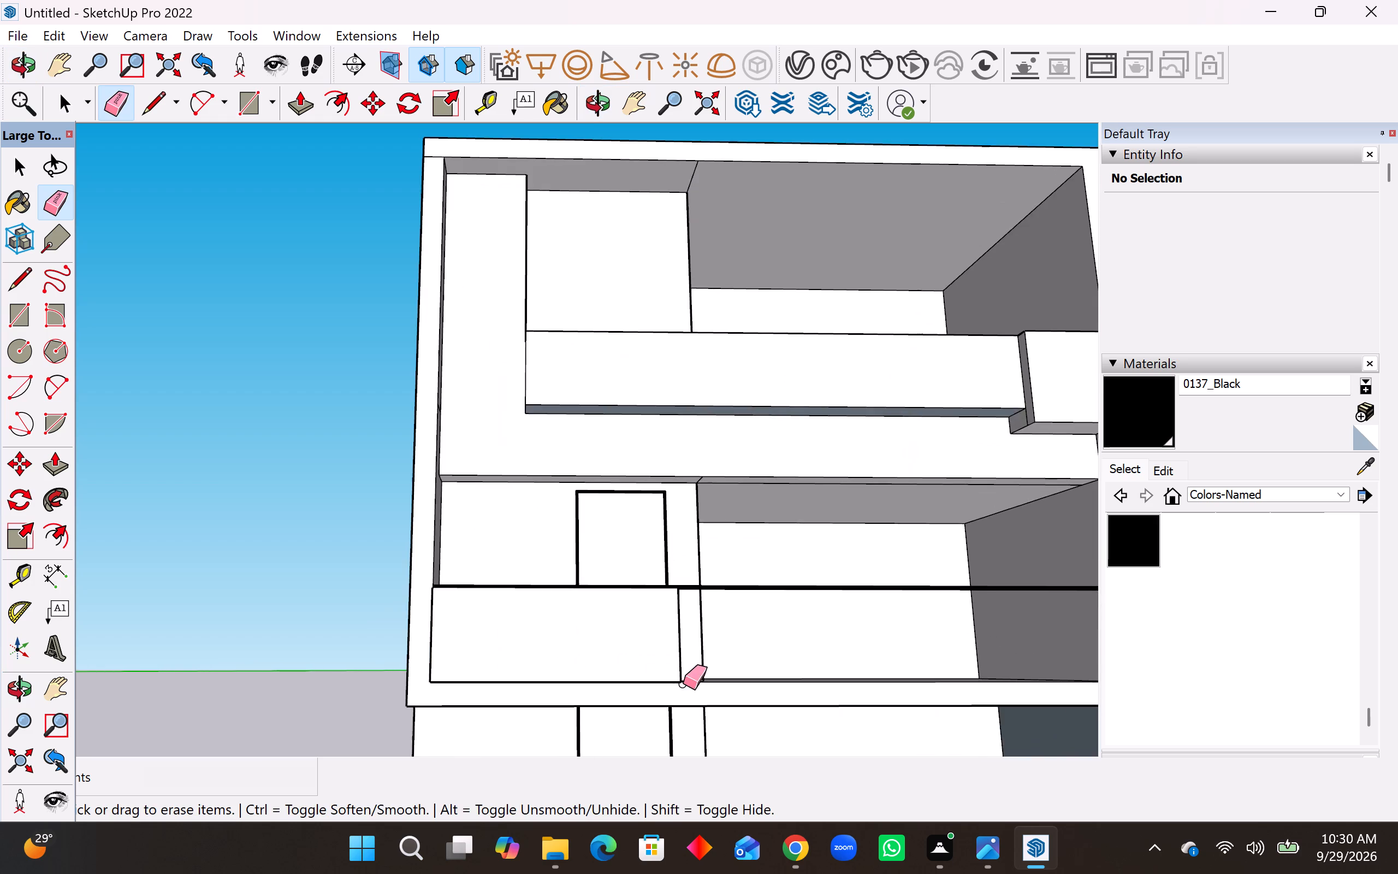
pyautogui.moveTo(710, 633); pyautogui.dragTo(642, 698, button='middle')
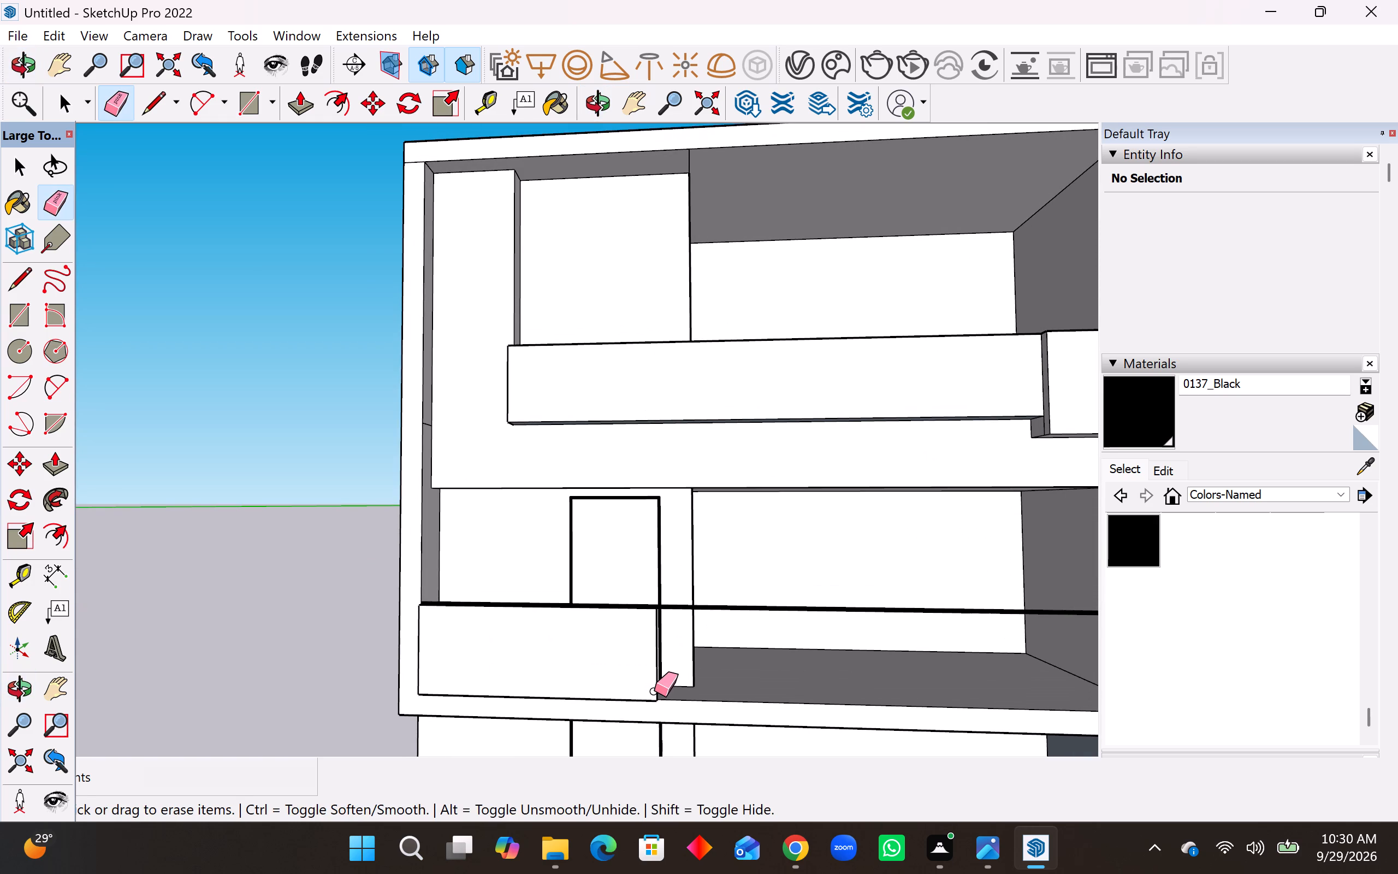
pyautogui.moveTo(719, 621); pyautogui.dragTo(726, 662, button='middle')
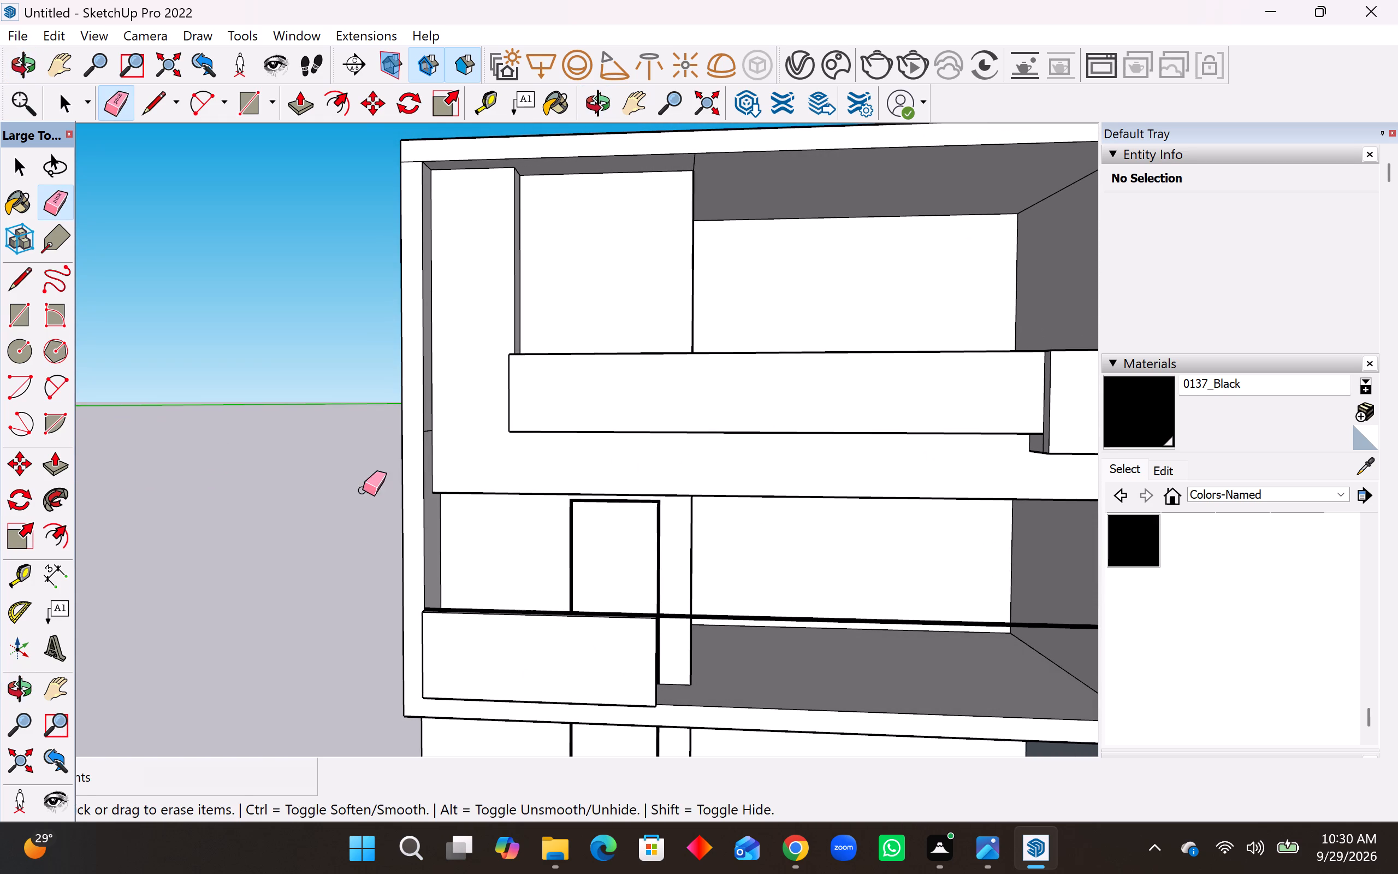
pyautogui.click(22, 288)
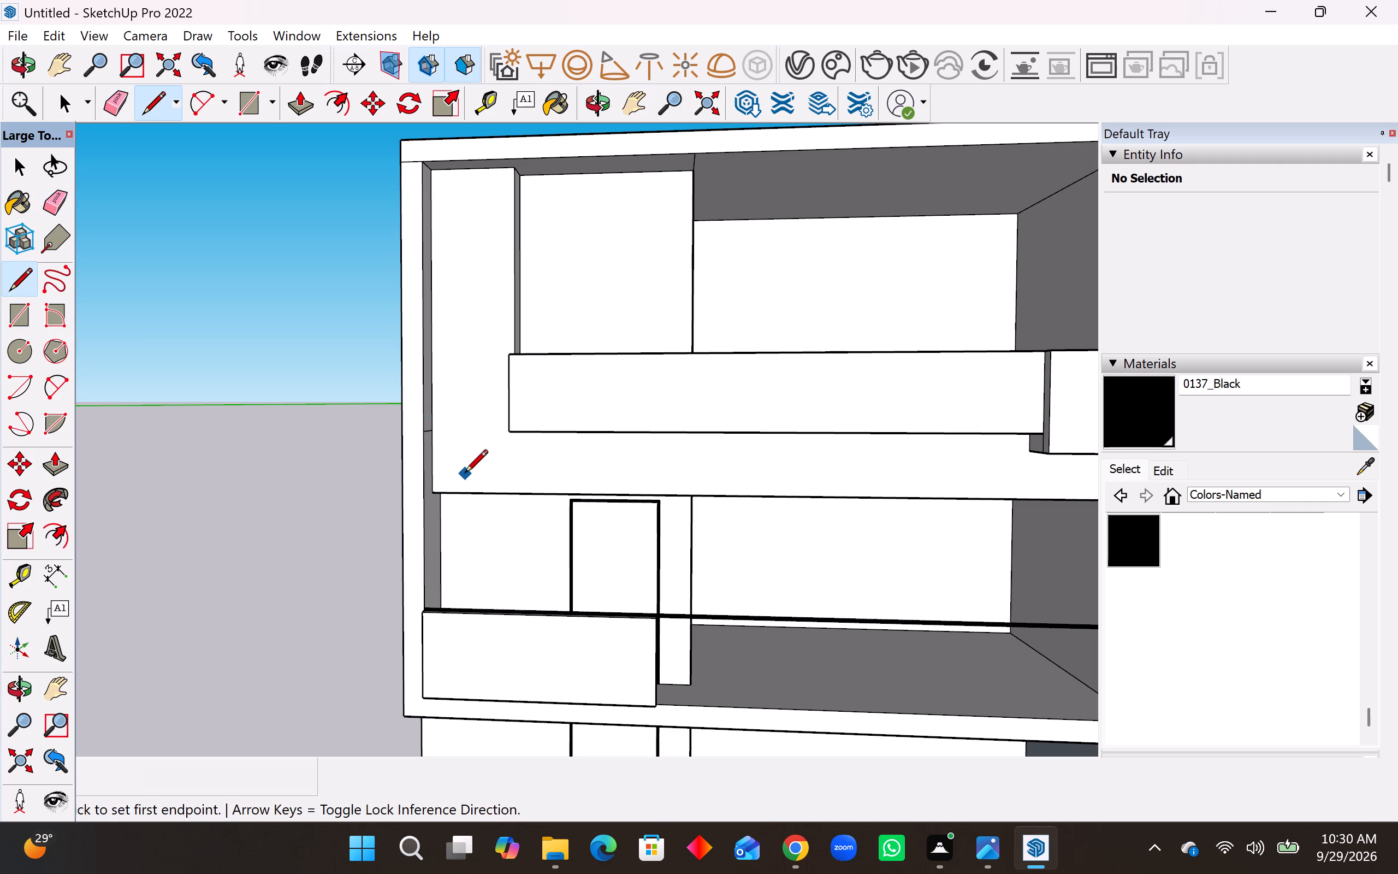
pyautogui.moveTo(608, 432); pyautogui.dragTo(842, 451, button='middle')
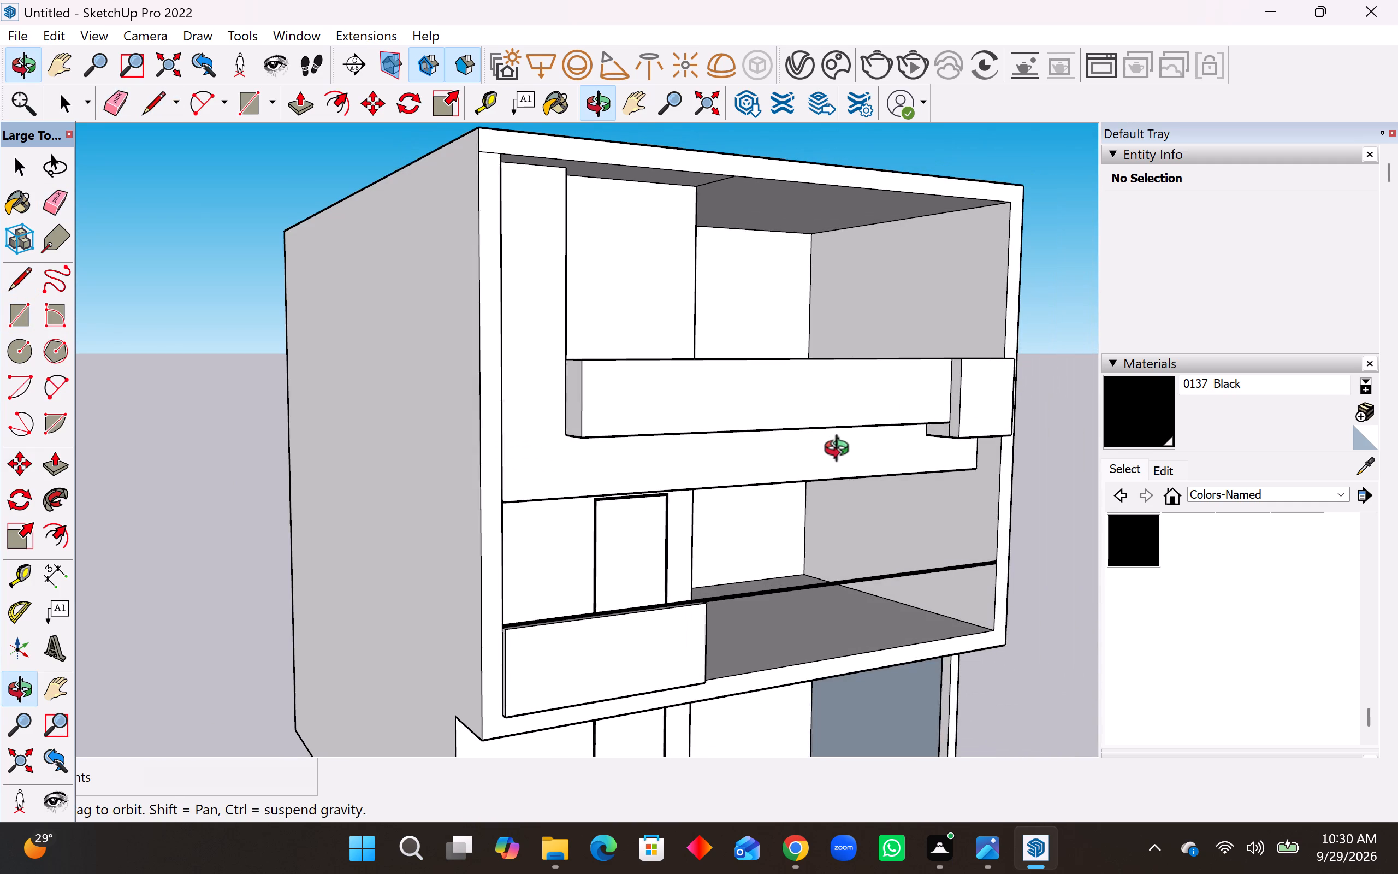
pyautogui.moveTo(842, 451); pyautogui.dragTo(848, 455, button='middle')
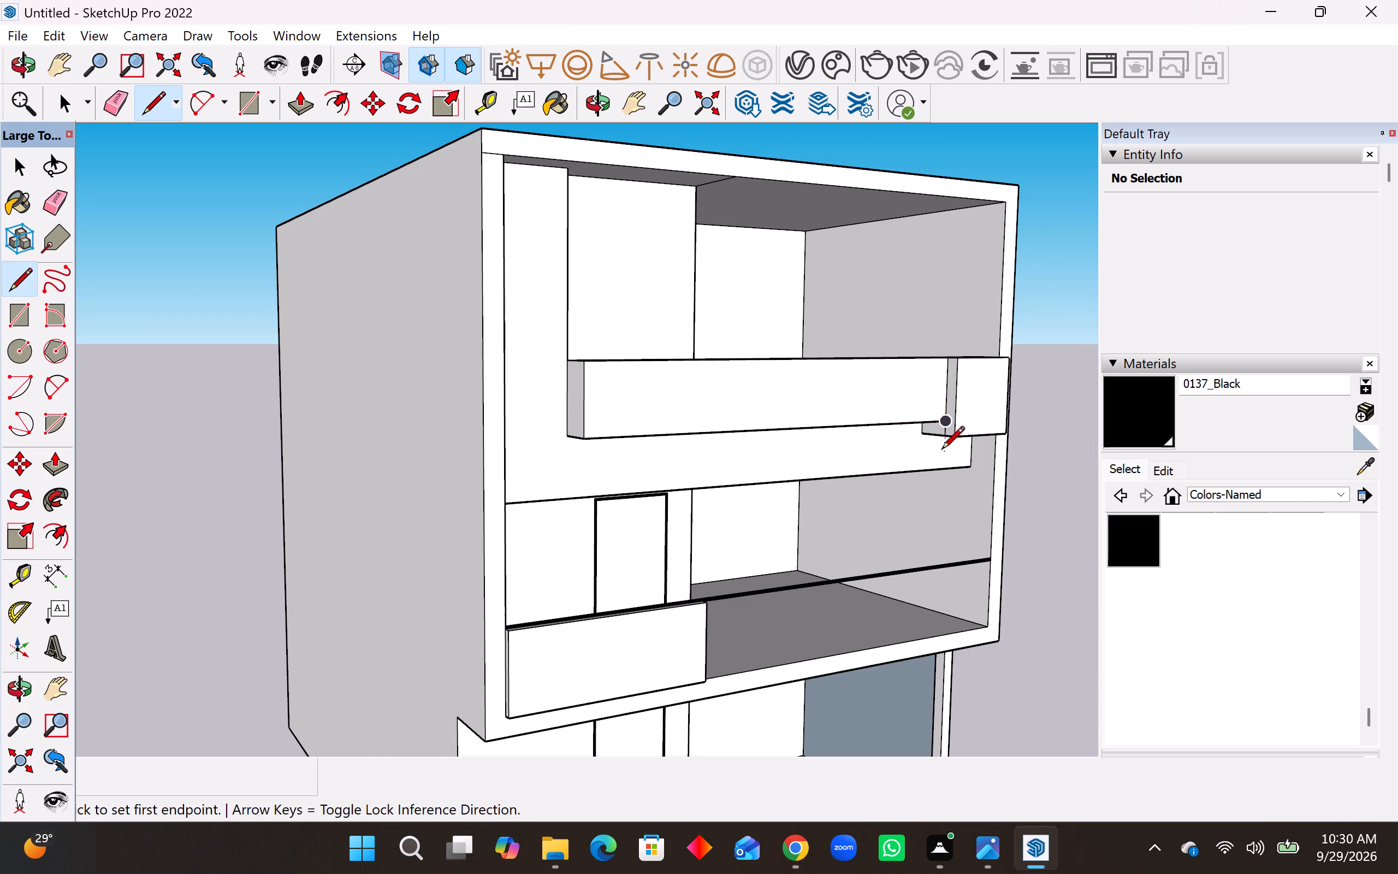
pyautogui.click(954, 440)
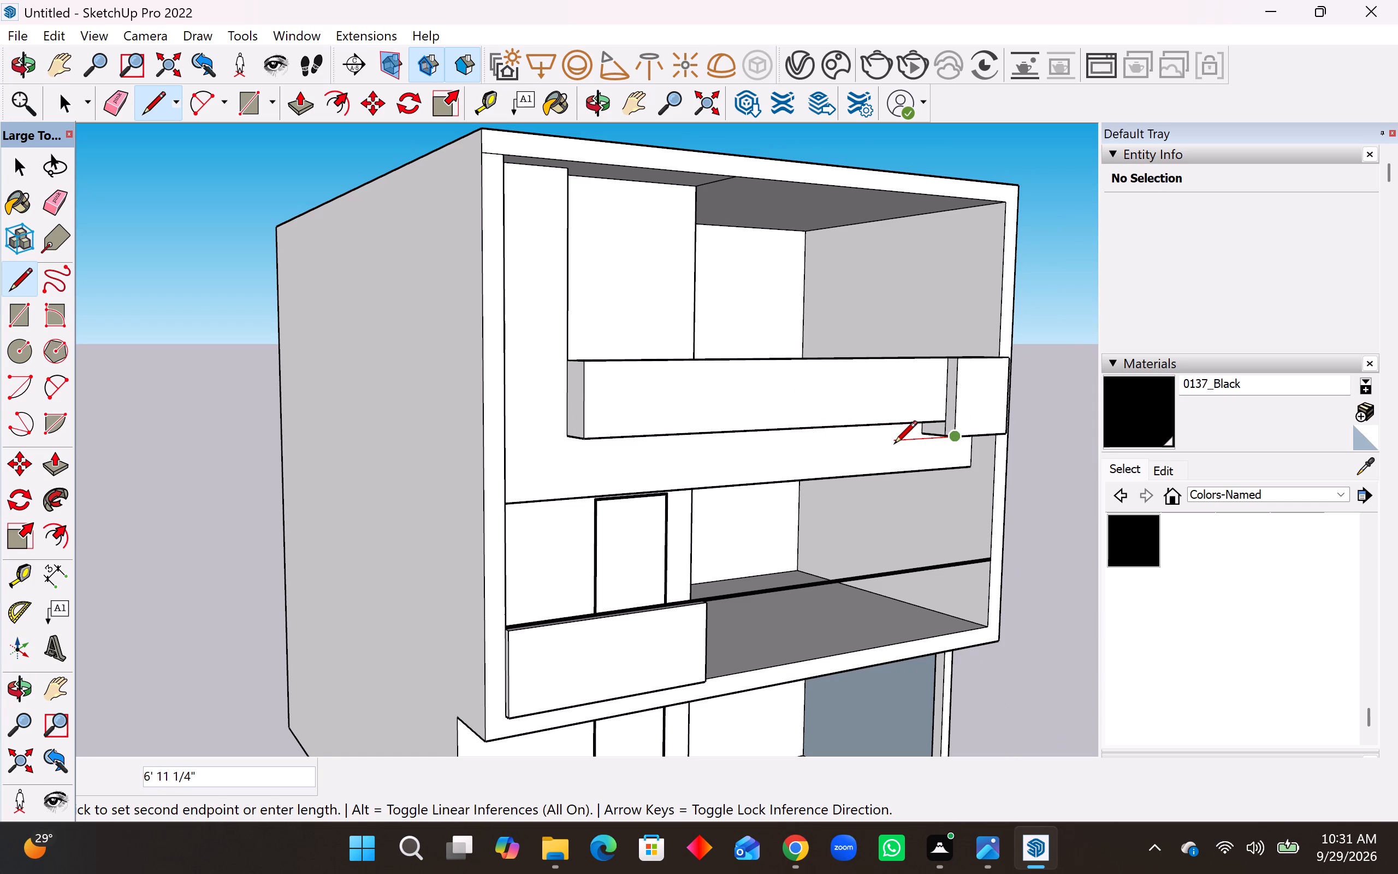
pyautogui.press('Escape')
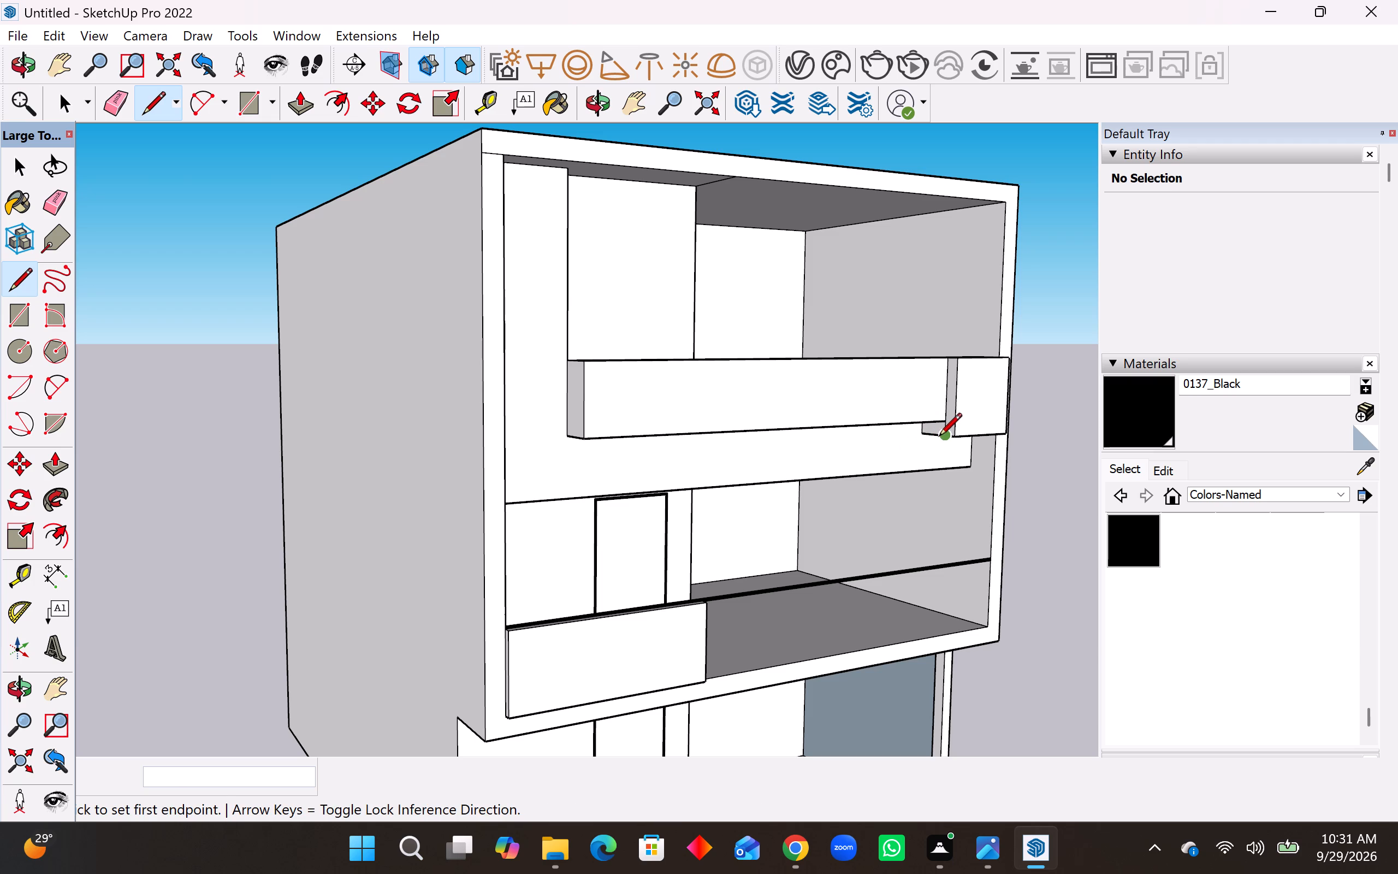
pyautogui.click(939, 438)
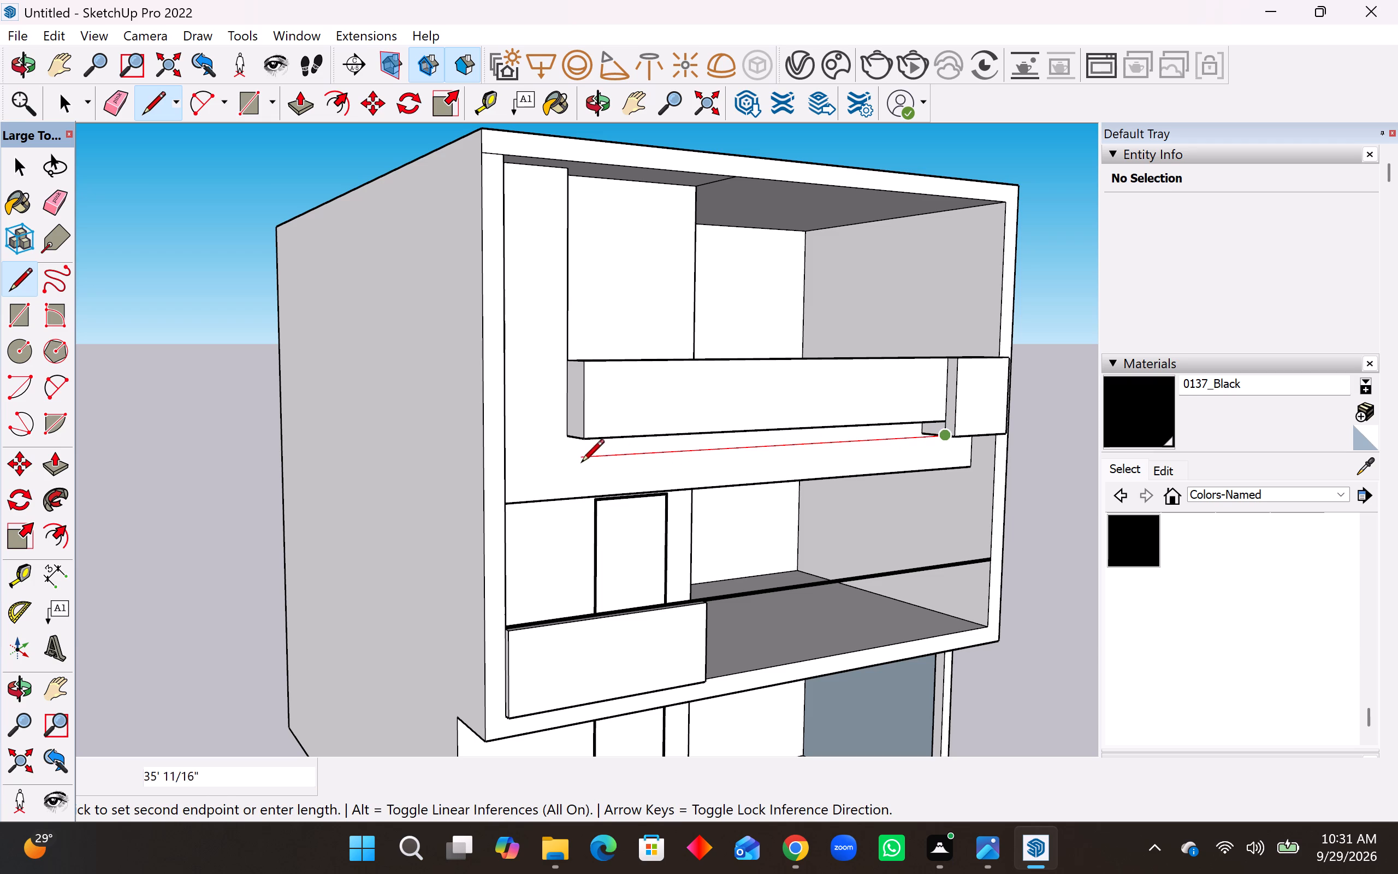
pyautogui.click(584, 456)
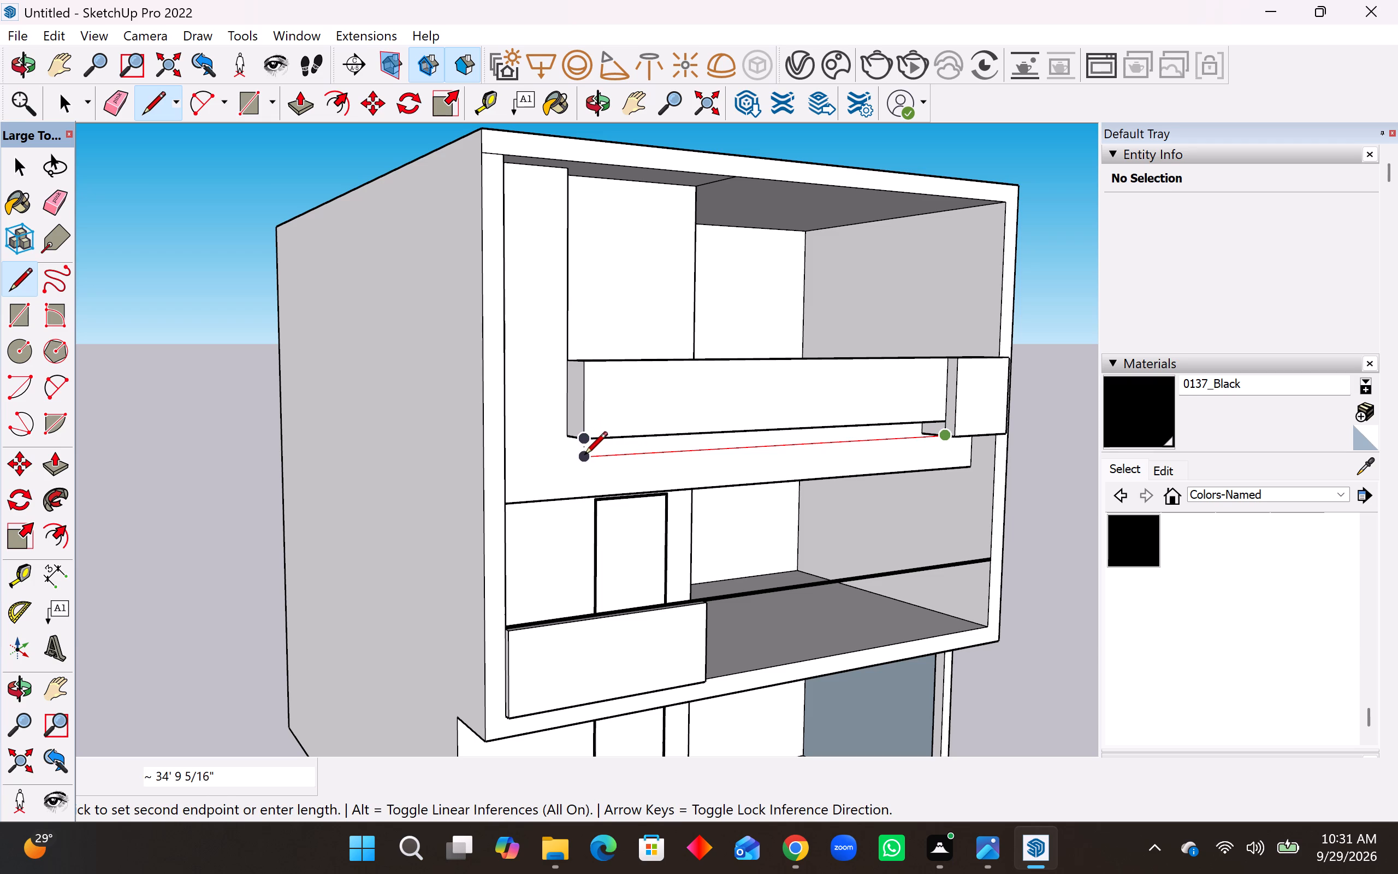
pyautogui.click(584, 441)
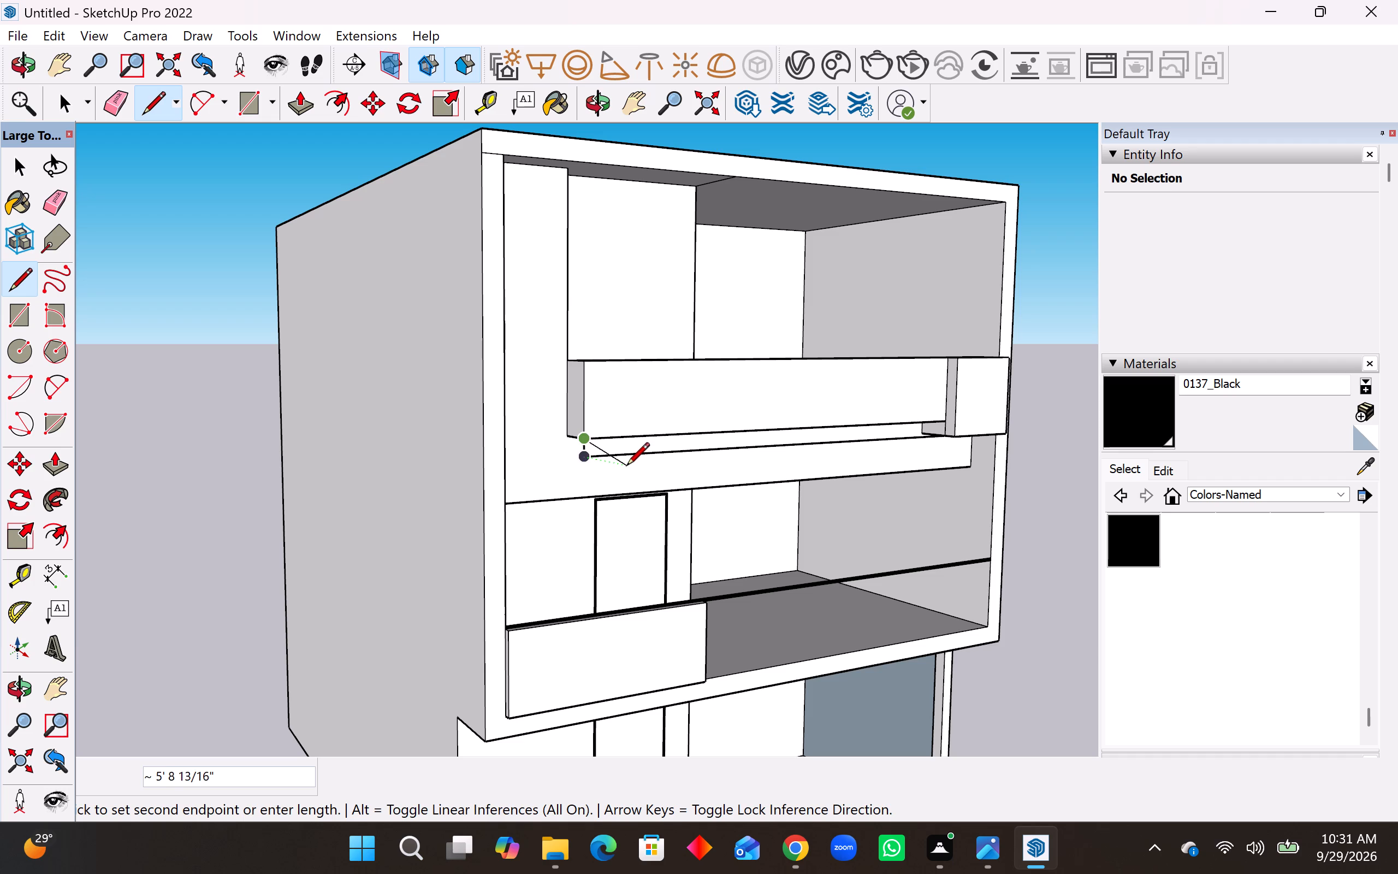
pyautogui.scroll(8, 607, 459)
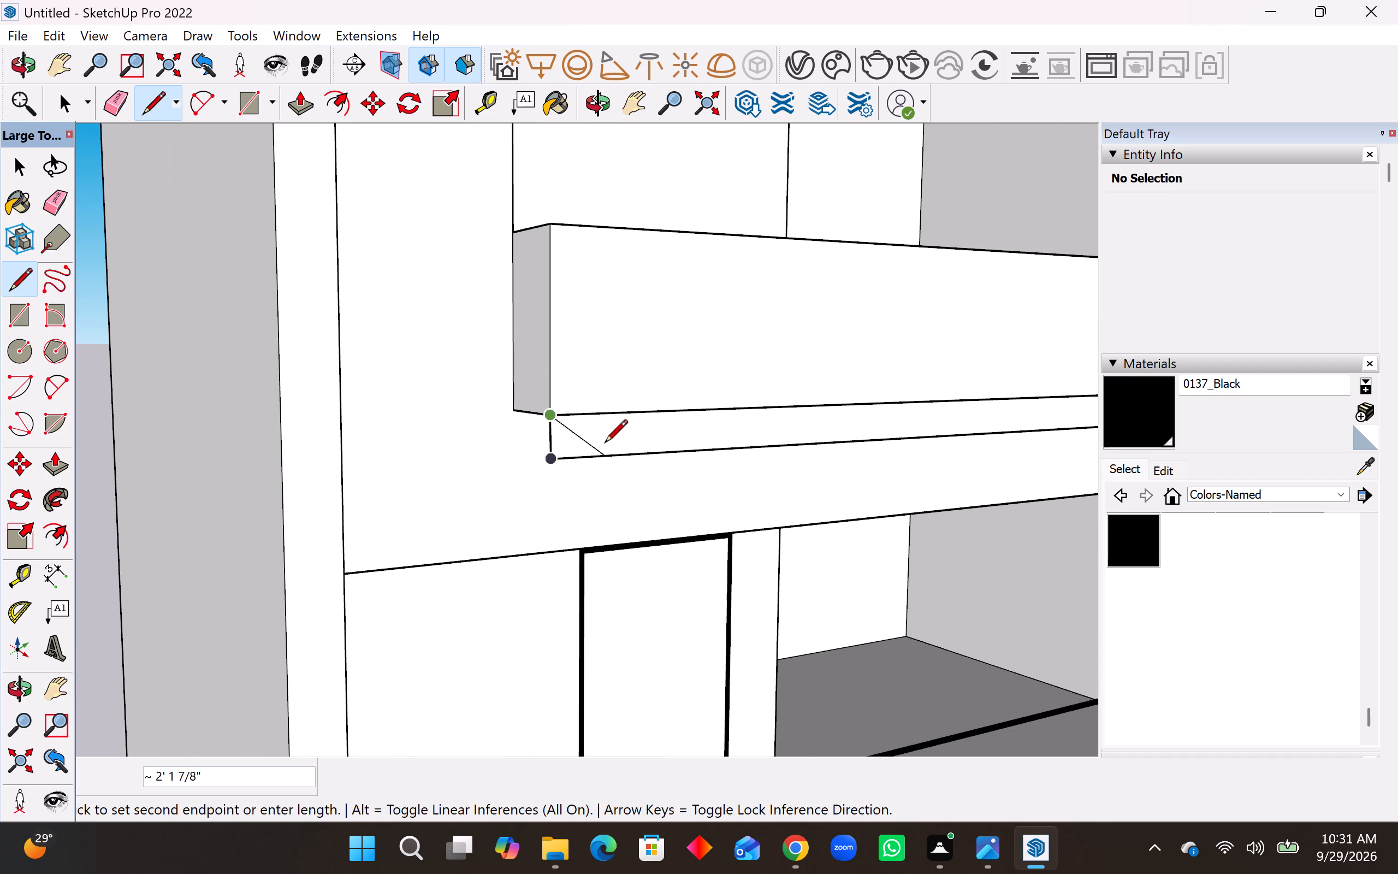
pyautogui.press('Escape')
# Draw edges at the ledge's free end, about 2' 5 7/8" back to the wall and about 1' 2 13/16" up to the ledge's inner corner.
pyautogui.moveTo(540, 448); pyautogui.dragTo(580, 452, button='middle')
pyautogui.middleClick(627, 452)
pyautogui.click(583, 465)
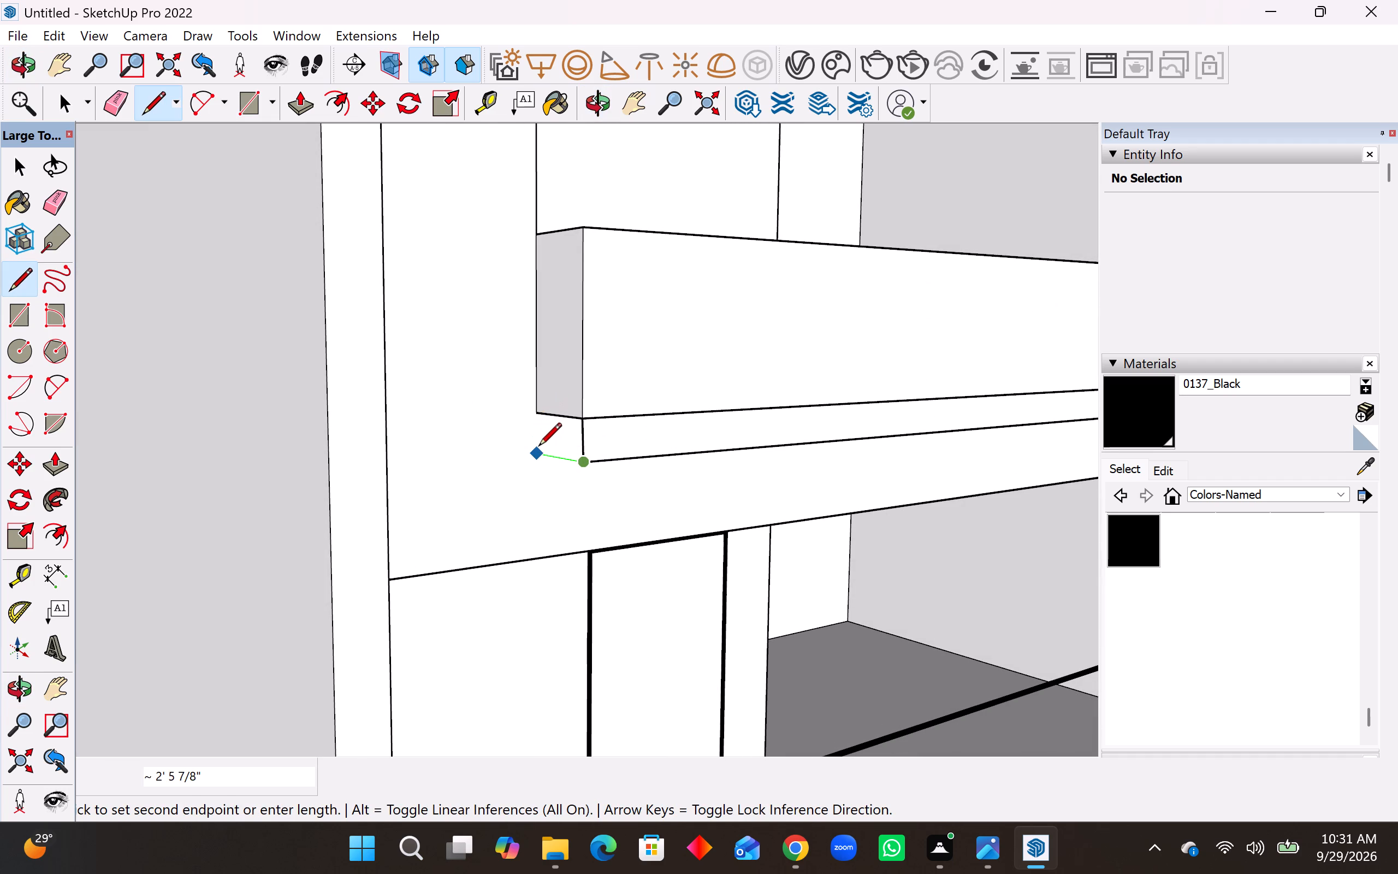
pyautogui.scroll(8, 538, 452)
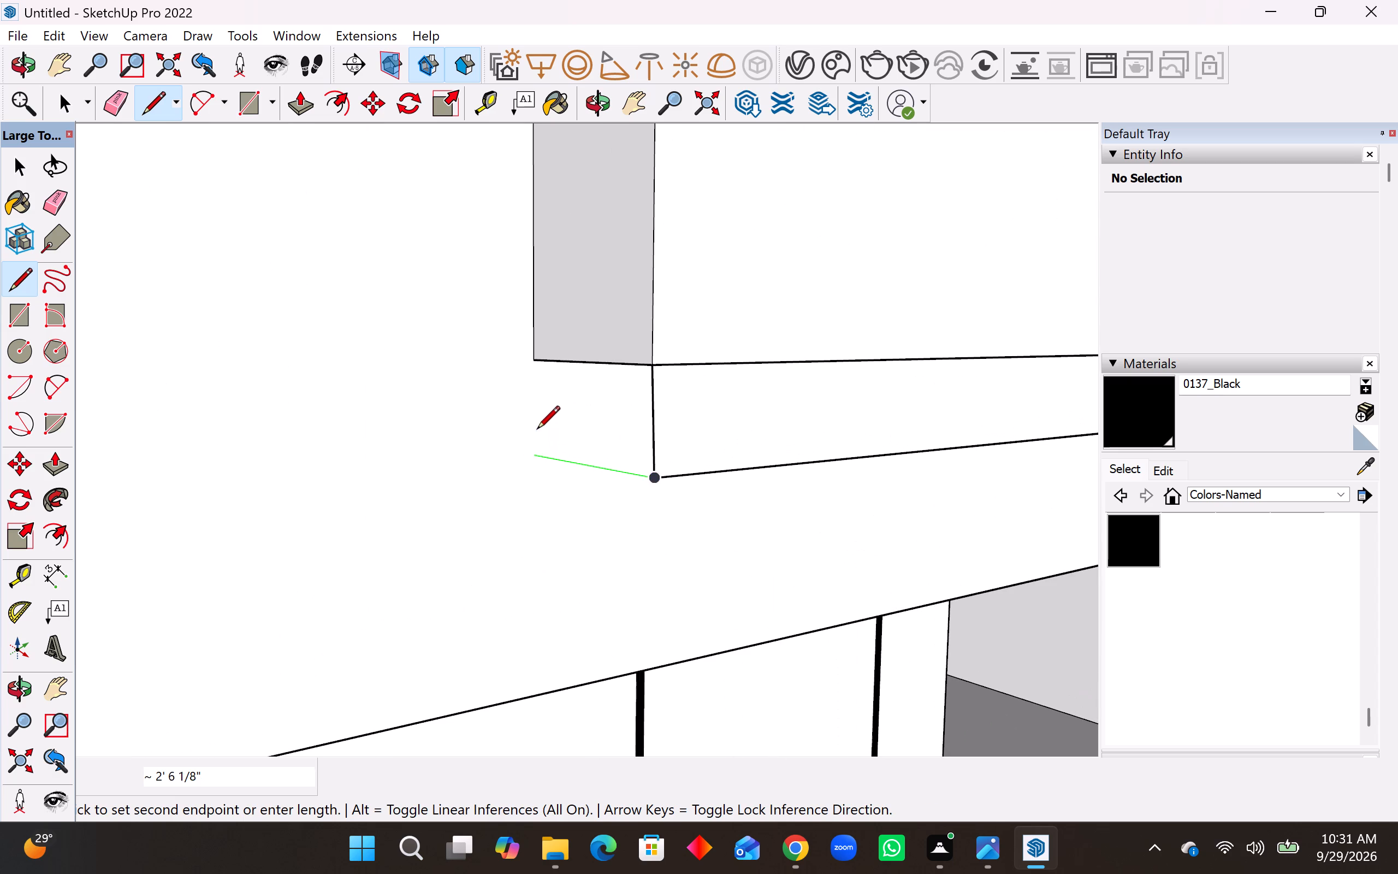
pyautogui.click(531, 458)
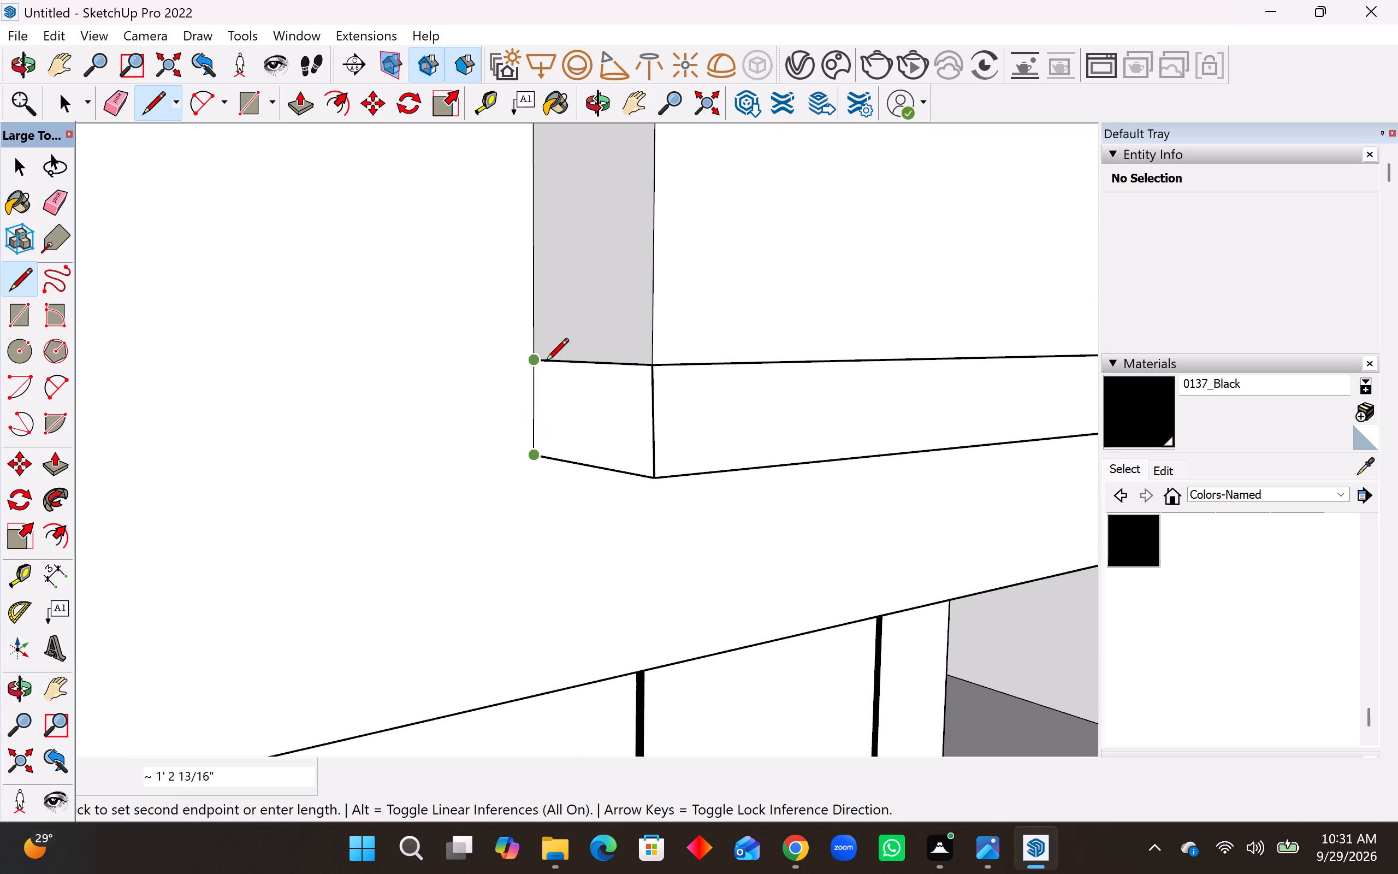
pyautogui.click(546, 363)
pyautogui.scroll(-11, 546, 487)
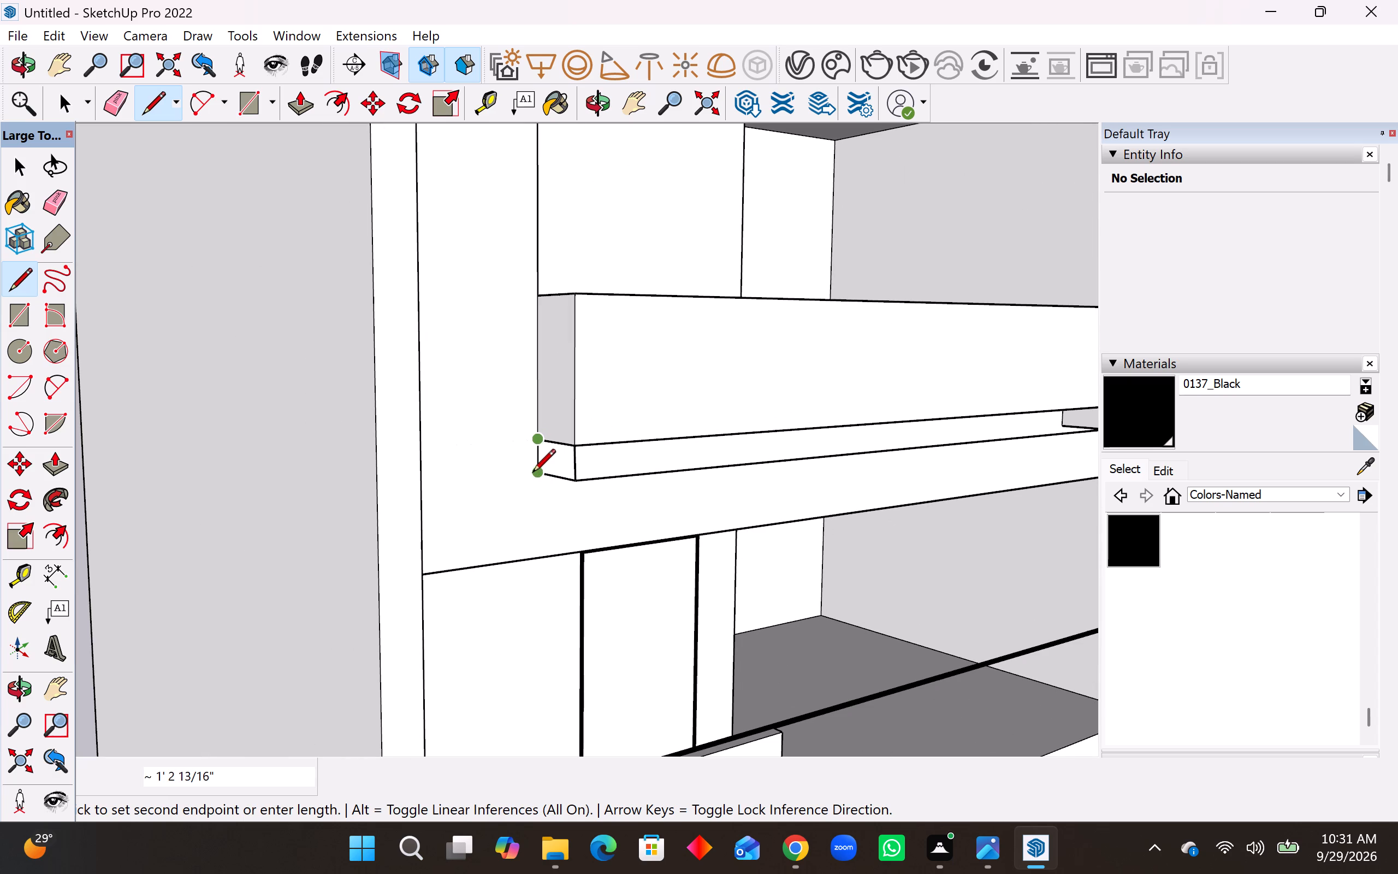
pyautogui.press('space')
# Draw a rectangle of about 34' 9 5/16" by 1' 2 13/16" to face the front of the strip beneath the long ledge.
pyautogui.scroll(-4, 504, 491)
pyautogui.moveTo(700, 462); pyautogui.dragTo(553, 464, button='middle')
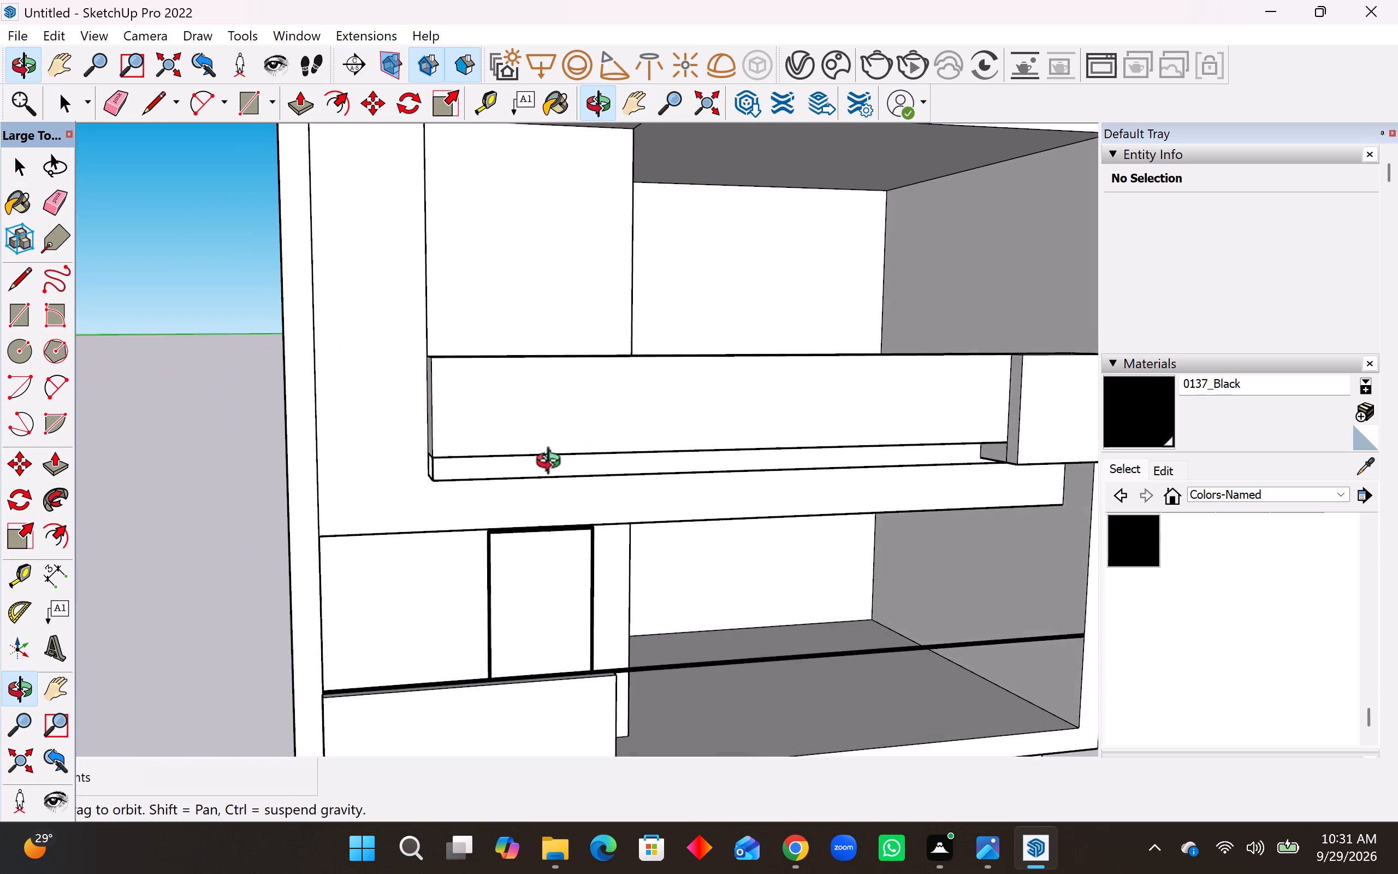
pyautogui.moveTo(553, 464); pyautogui.dragTo(547, 468, button='middle')
pyautogui.moveTo(547, 468); pyautogui.dragTo(495, 460, button='middle')
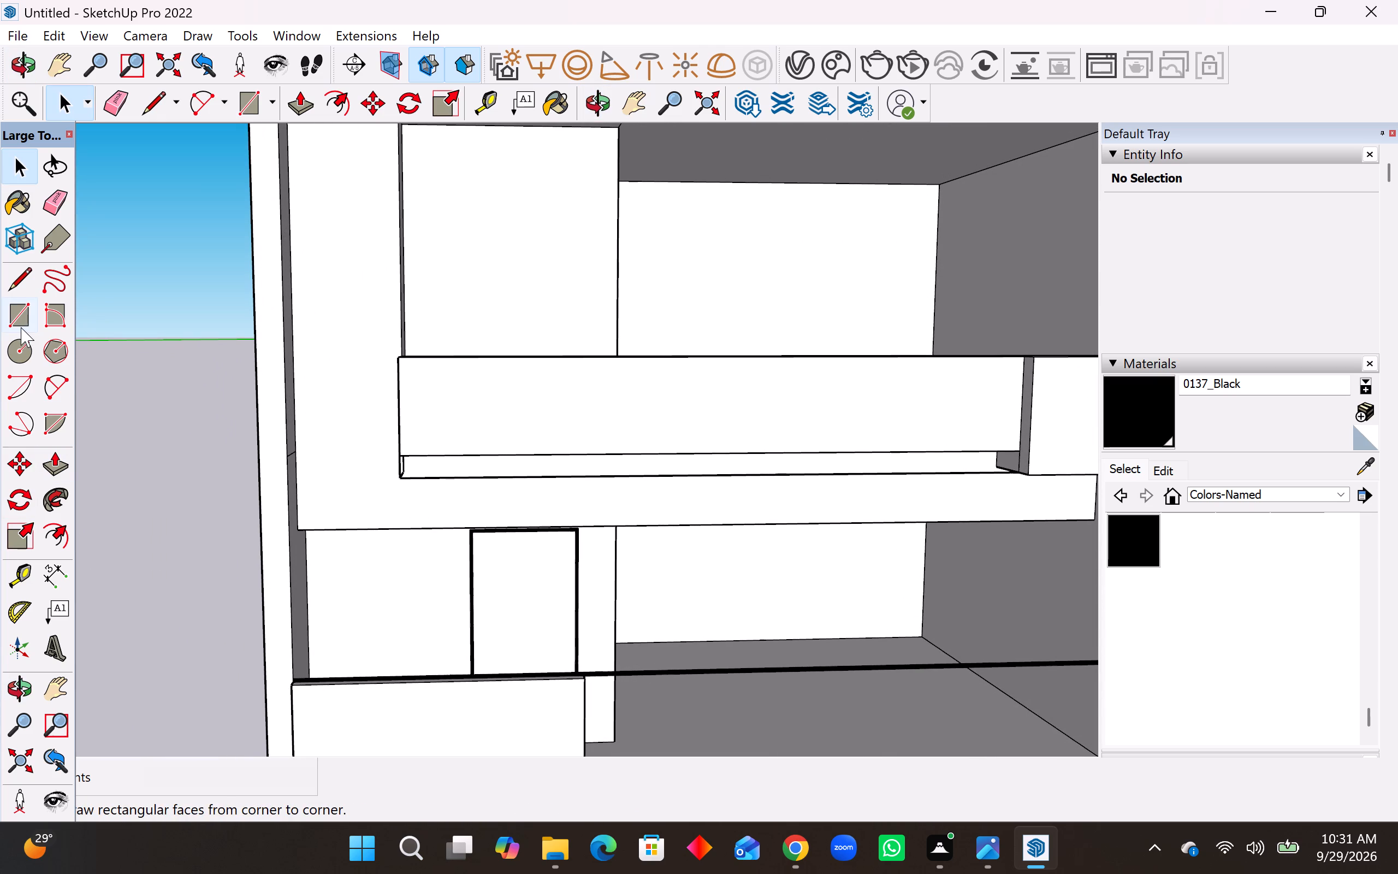
pyautogui.click(9, 312)
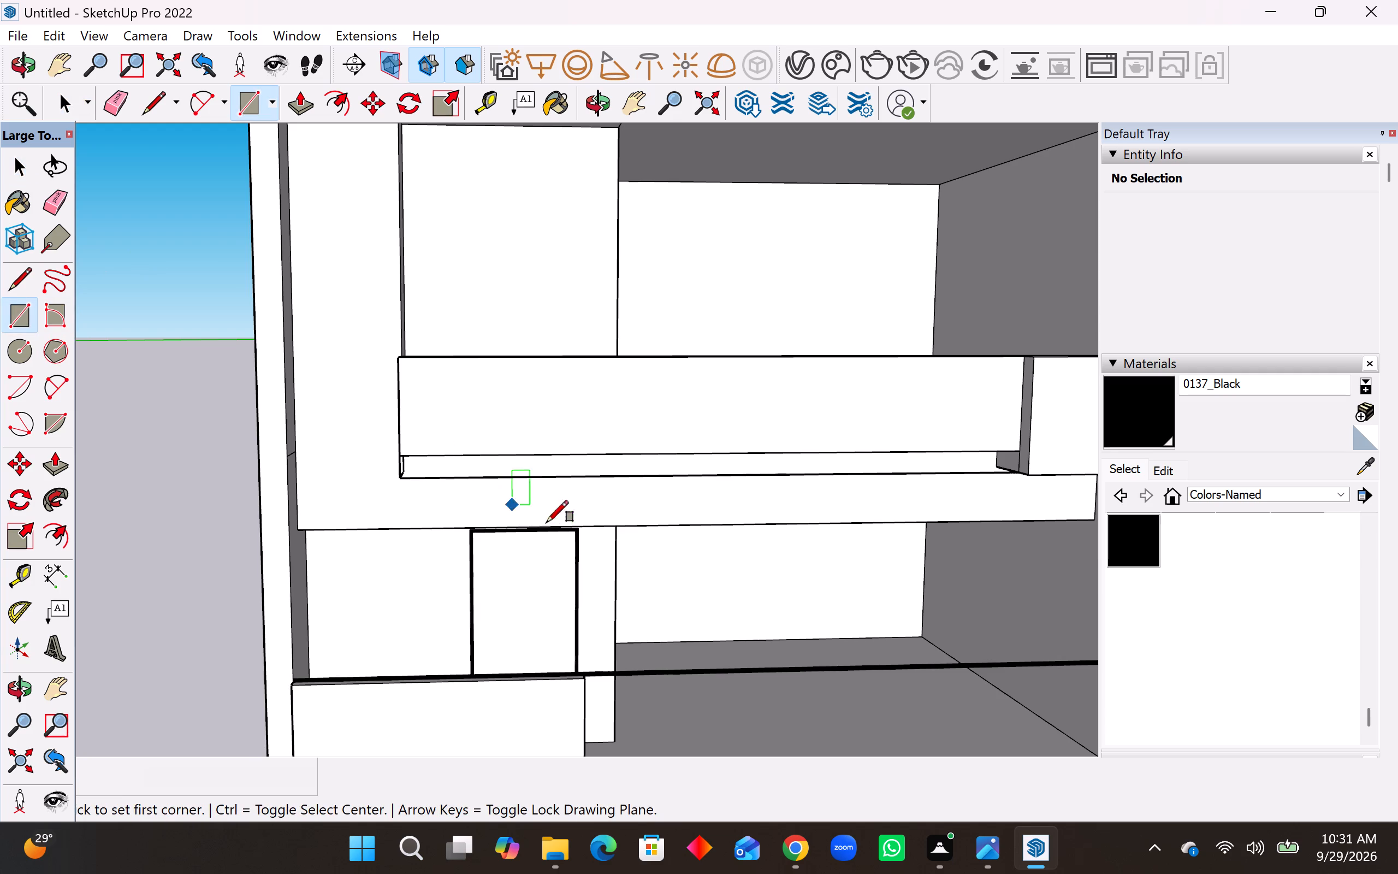
pyautogui.scroll(4, 529, 515)
pyautogui.click(339, 464)
pyautogui.scroll(-7, 324, 496)
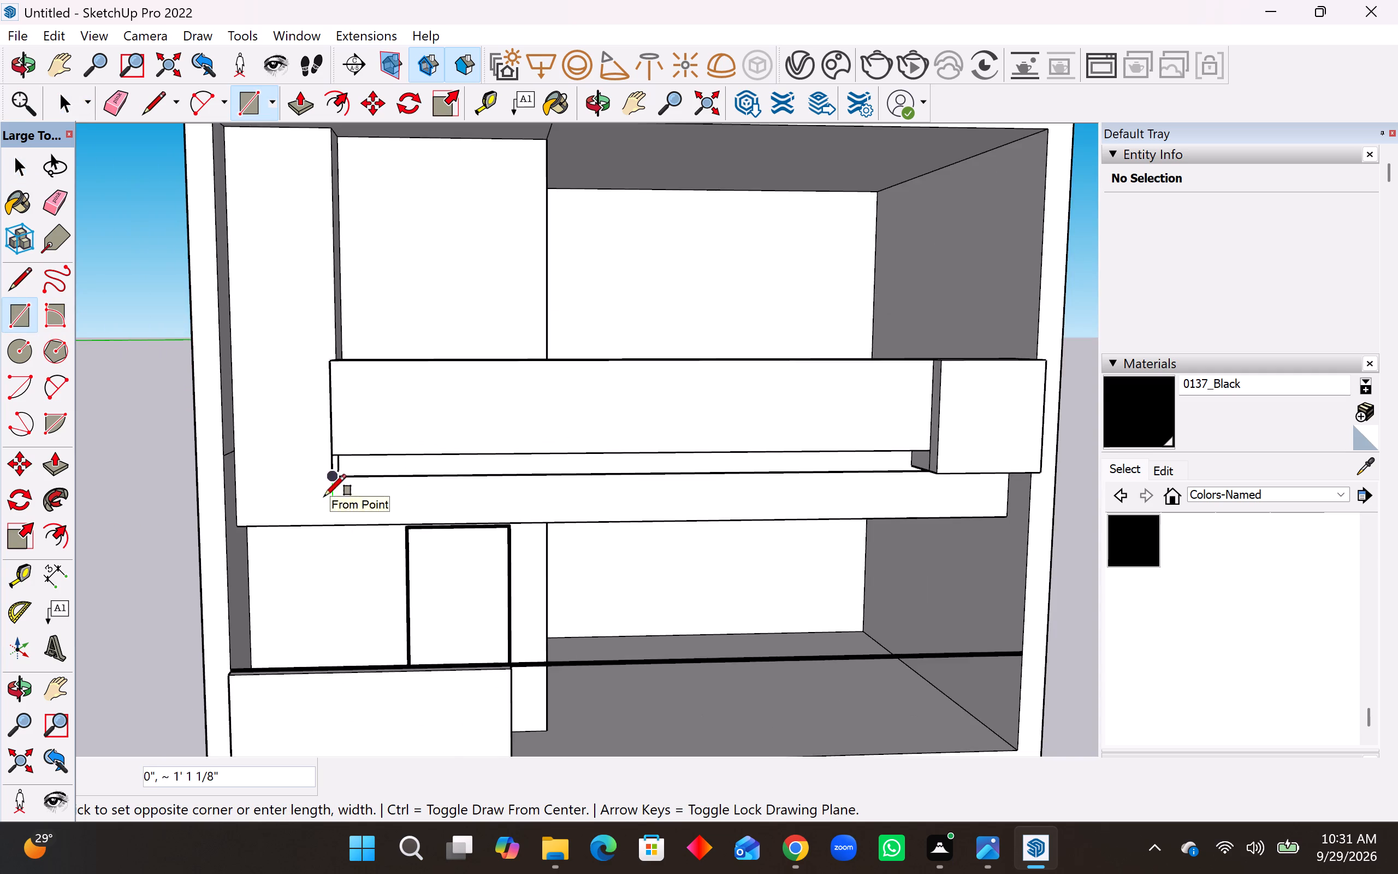
pyautogui.scroll(-1, 324, 496)
pyautogui.scroll(11, 774, 467)
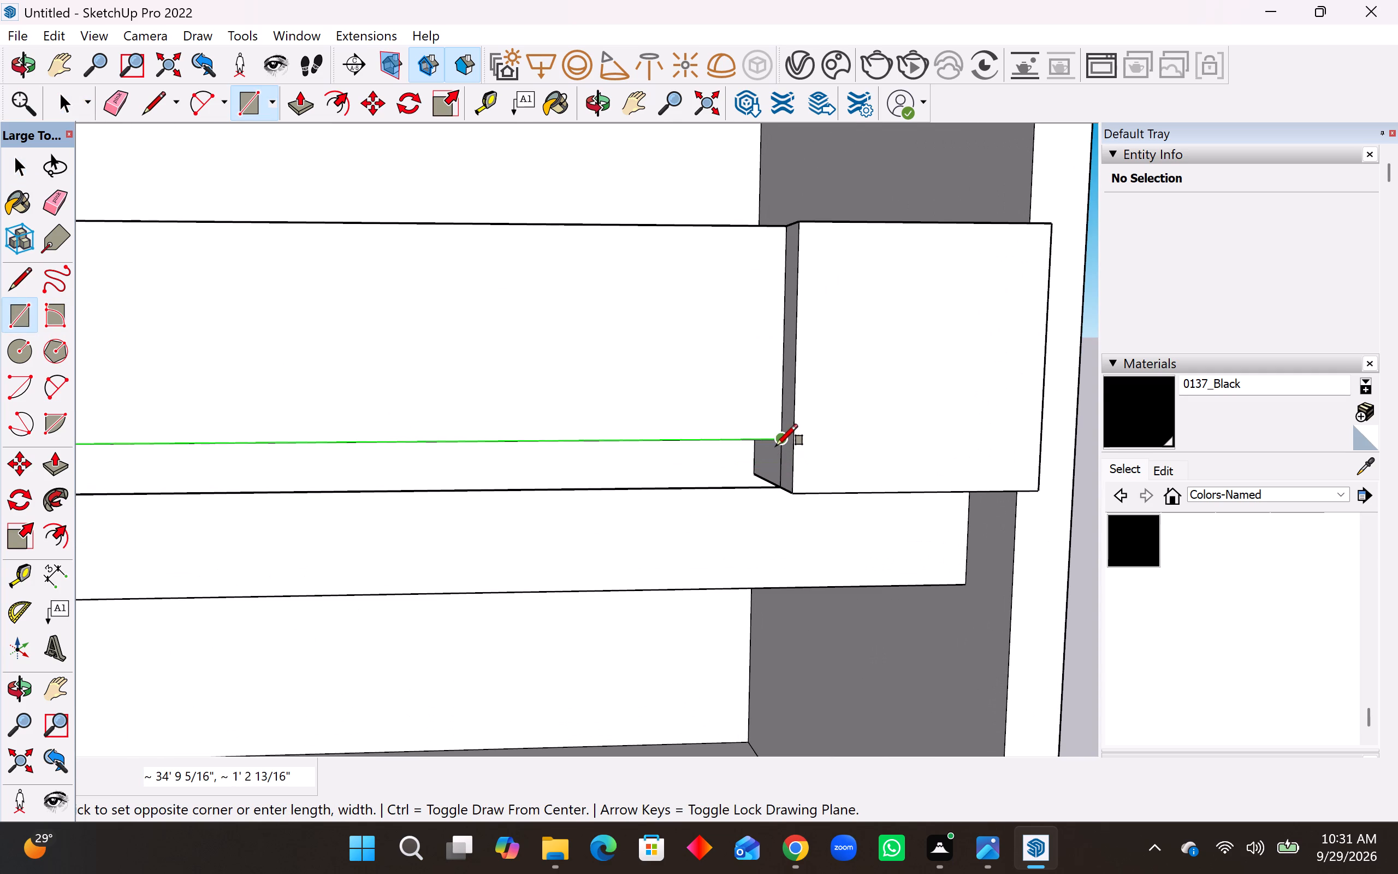
pyautogui.click(776, 446)
# Draw a rectangle of about 1' 2 13/16" by 2' 5 3/16" to close the strip's end face beneath the ledge's free end.
pyautogui.scroll(-9, 820, 503)
pyautogui.moveTo(863, 476); pyautogui.dragTo(872, 466, button='middle')
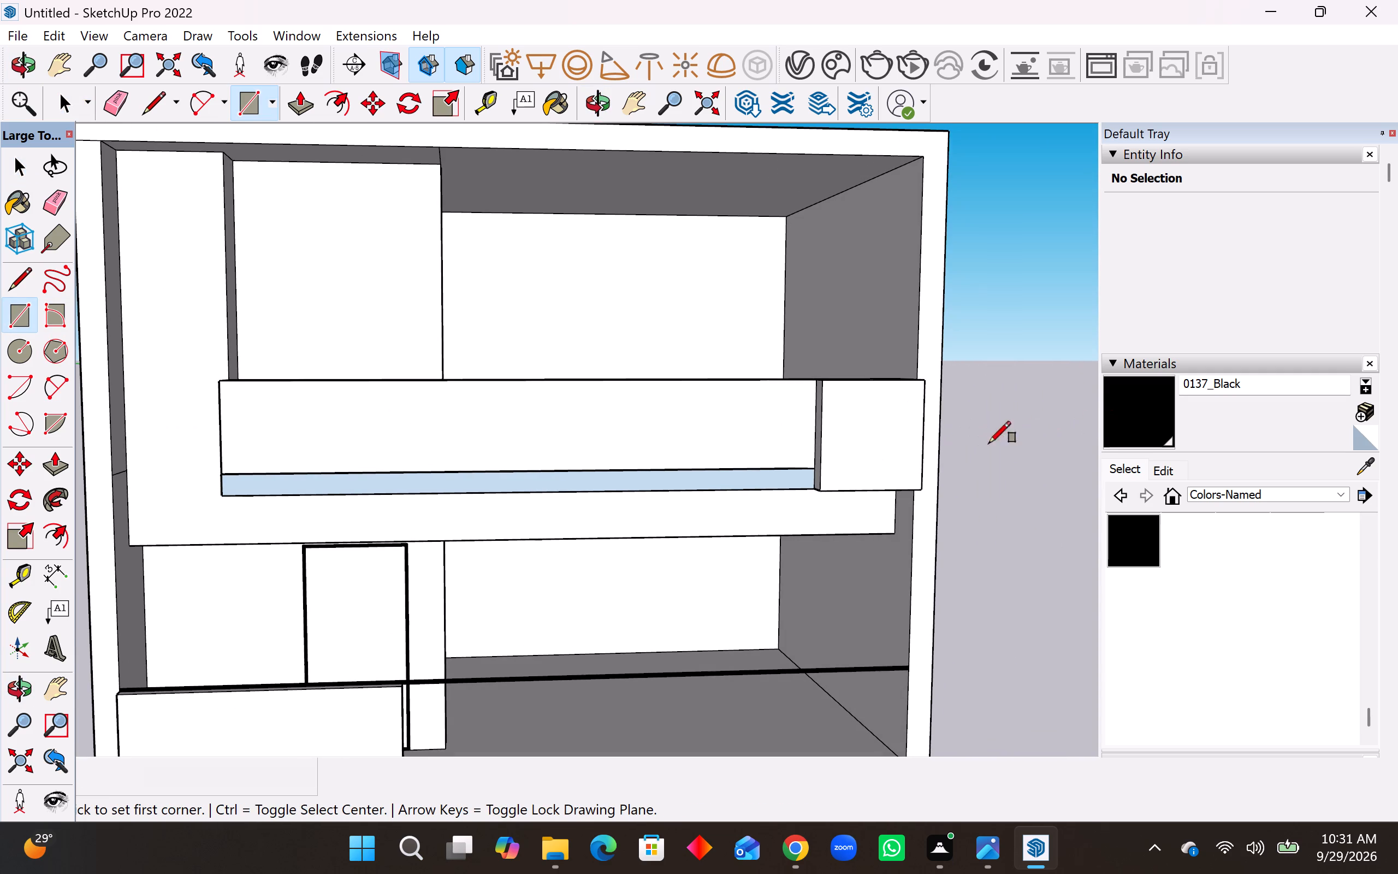
pyautogui.moveTo(778, 447); pyautogui.dragTo(1171, 432, button='middle')
pyautogui.scroll(8, 428, 553)
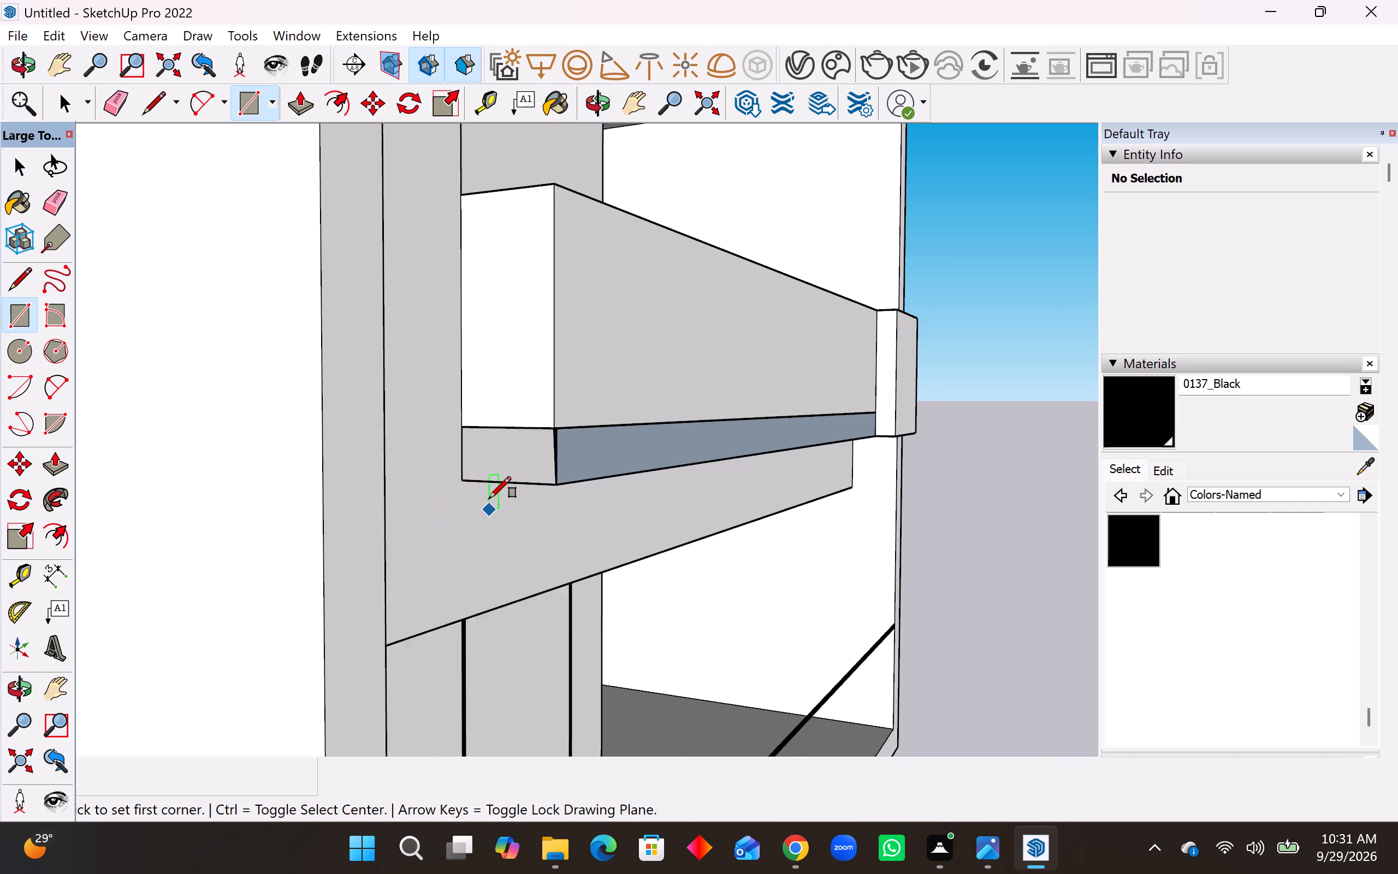
pyautogui.click(461, 477)
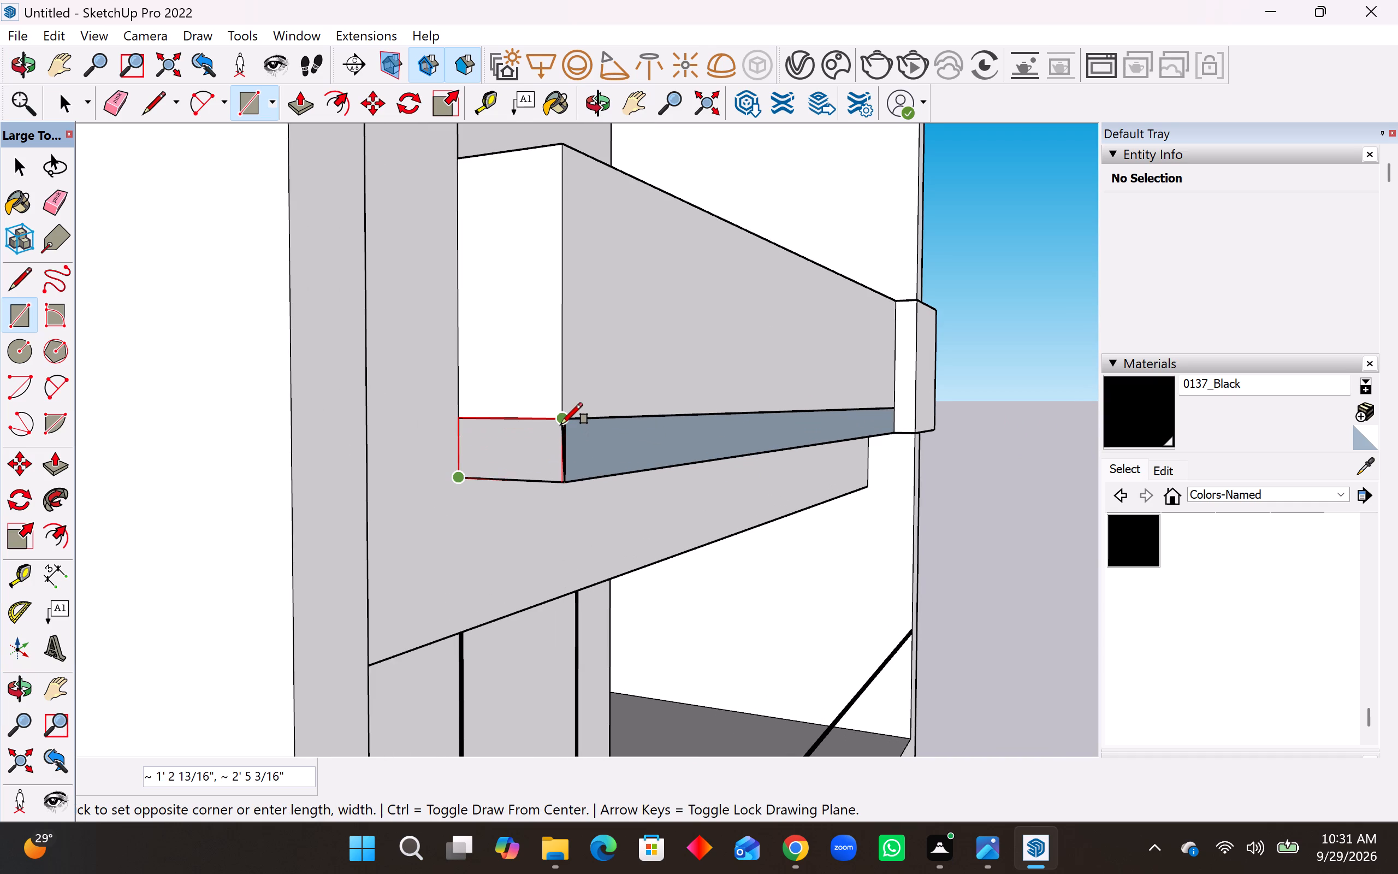
pyautogui.click(561, 424)
# Examine the new strip's front and end faces, its corners and its junction with the end block from several angles.
pyautogui.moveTo(597, 462); pyautogui.dragTo(325, 496, button='middle')
pyautogui.moveTo(291, 496); pyautogui.dragTo(282, 496, button='middle')
pyautogui.scroll(5, 448, 470)
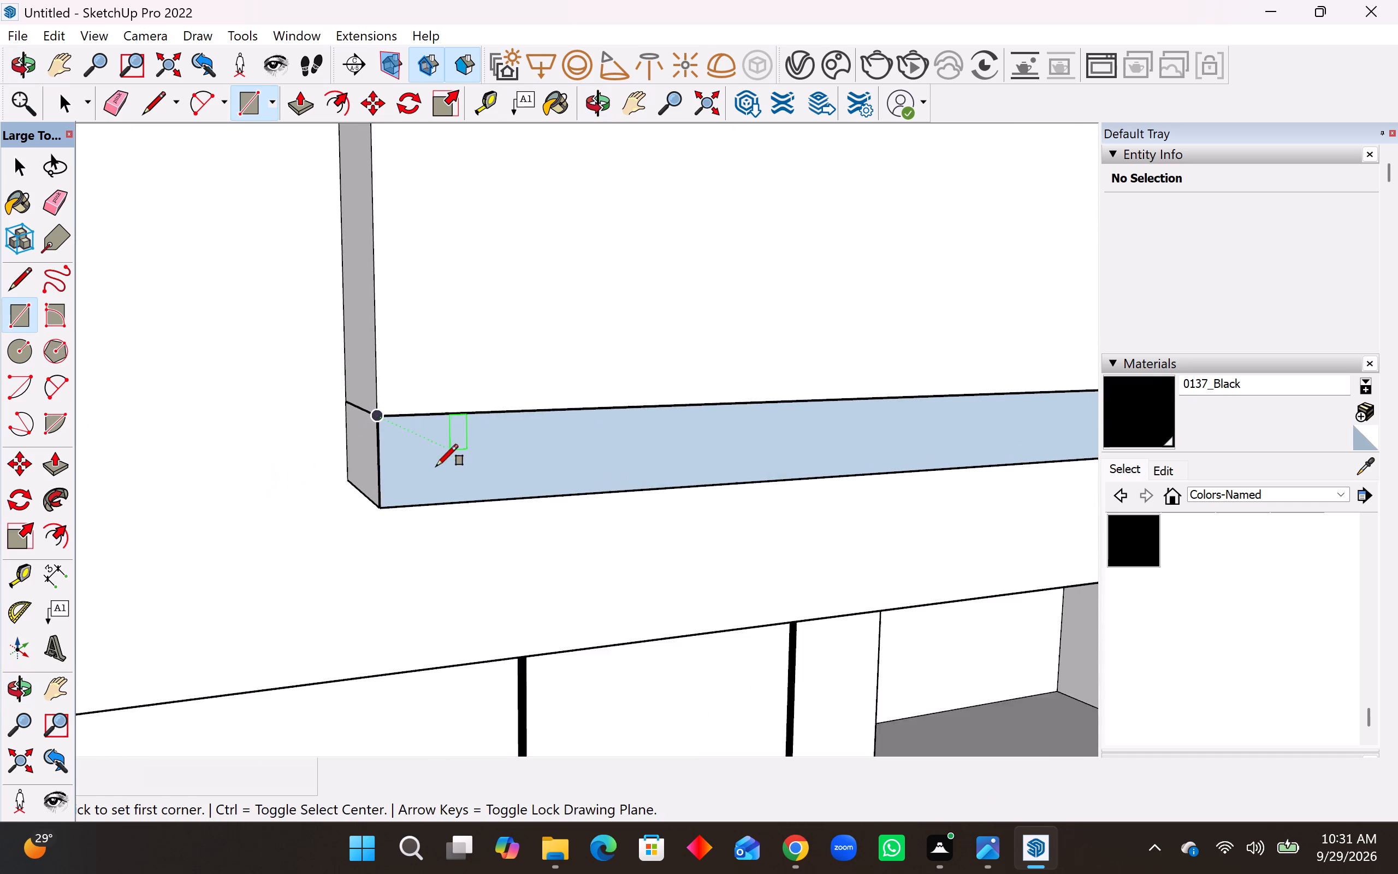
pyautogui.scroll(3, 436, 466)
pyautogui.moveTo(366, 445); pyautogui.dragTo(450, 594, button='middle')
pyautogui.scroll(2, 402, 520)
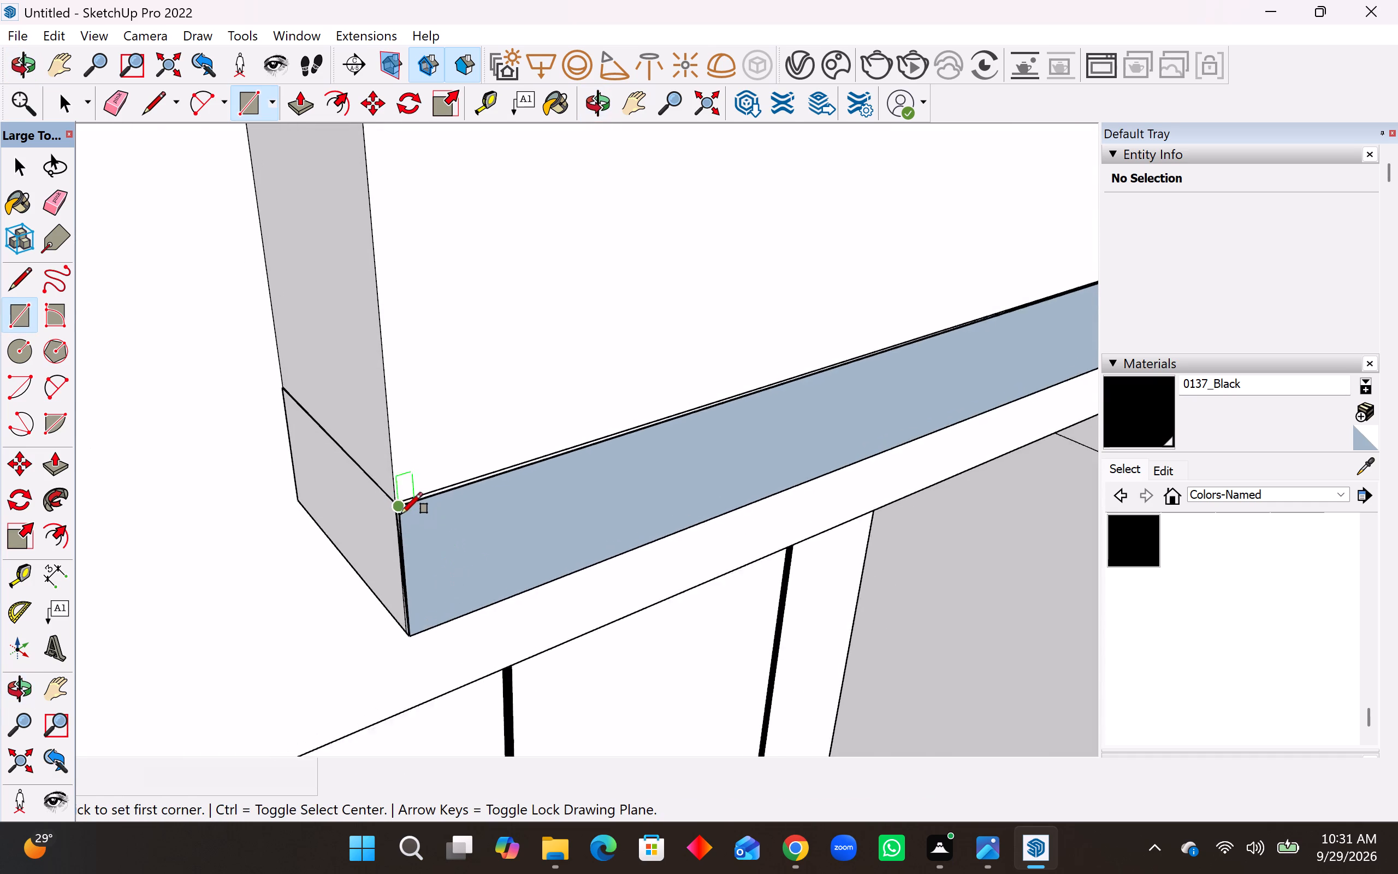
pyautogui.scroll(9, 401, 514)
pyautogui.scroll(-7, 335, 505)
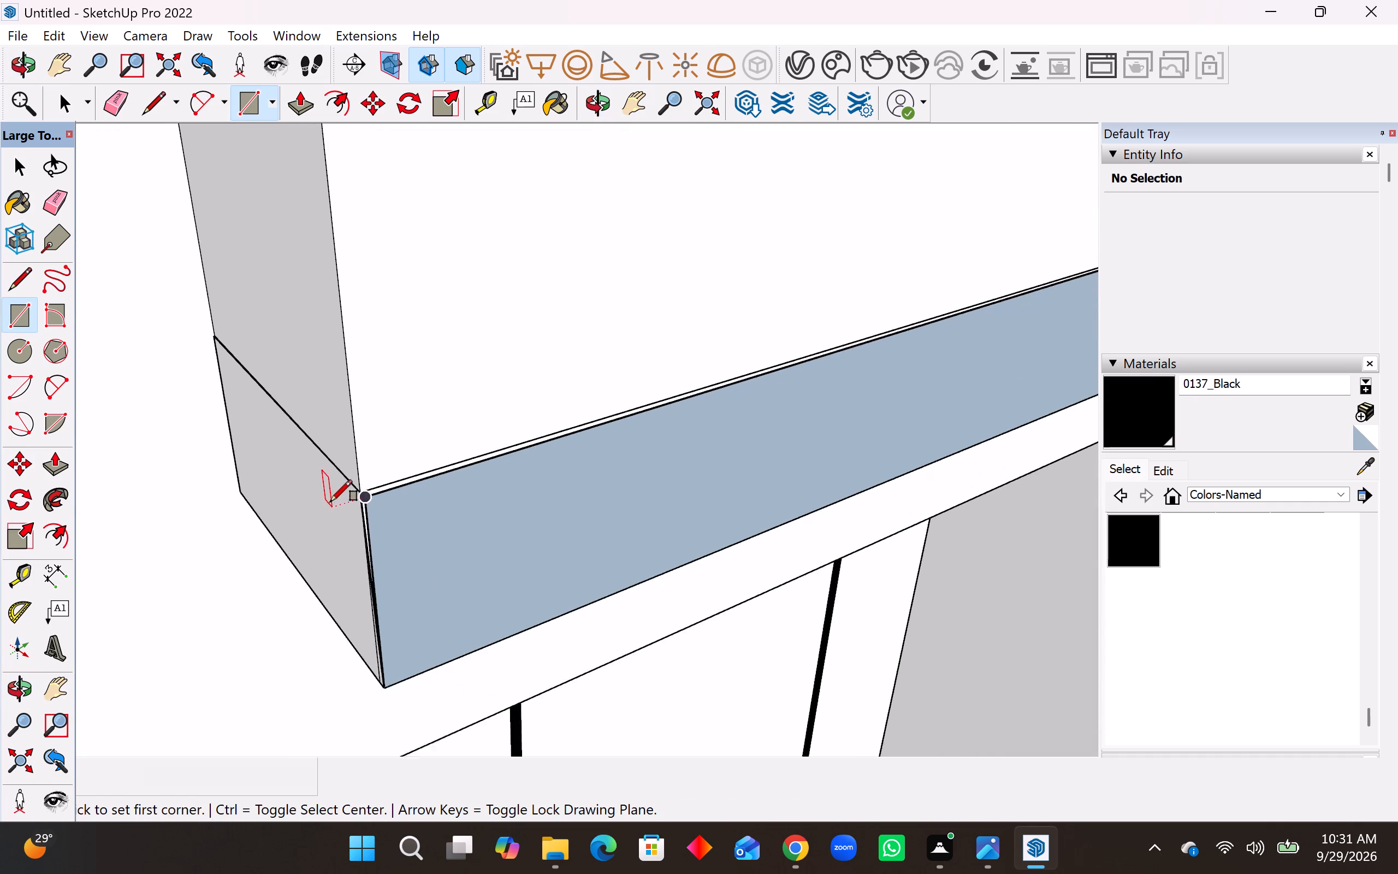
pyautogui.scroll(-3, 330, 501)
pyautogui.moveTo(599, 498); pyautogui.dragTo(376, 505, button='middle')
pyautogui.moveTo(372, 505); pyautogui.dragTo(366, 504, button='middle')
pyautogui.scroll(-15, 330, 513)
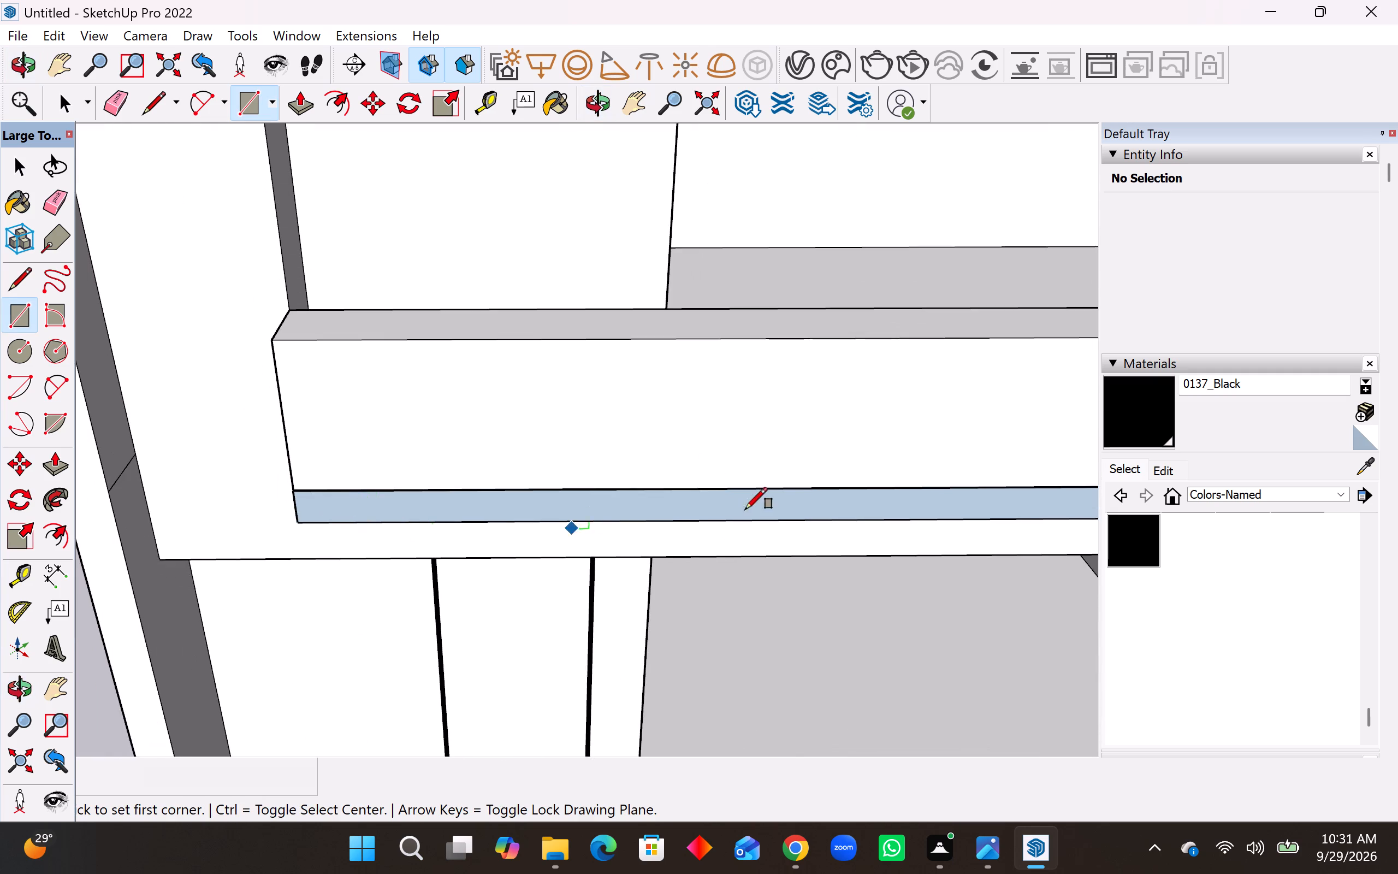
pyautogui.moveTo(739, 507); pyautogui.dragTo(627, 510, button='middle')
pyautogui.scroll(-9, 615, 509)
pyautogui.moveTo(787, 529); pyautogui.dragTo(992, 528, button='middle')
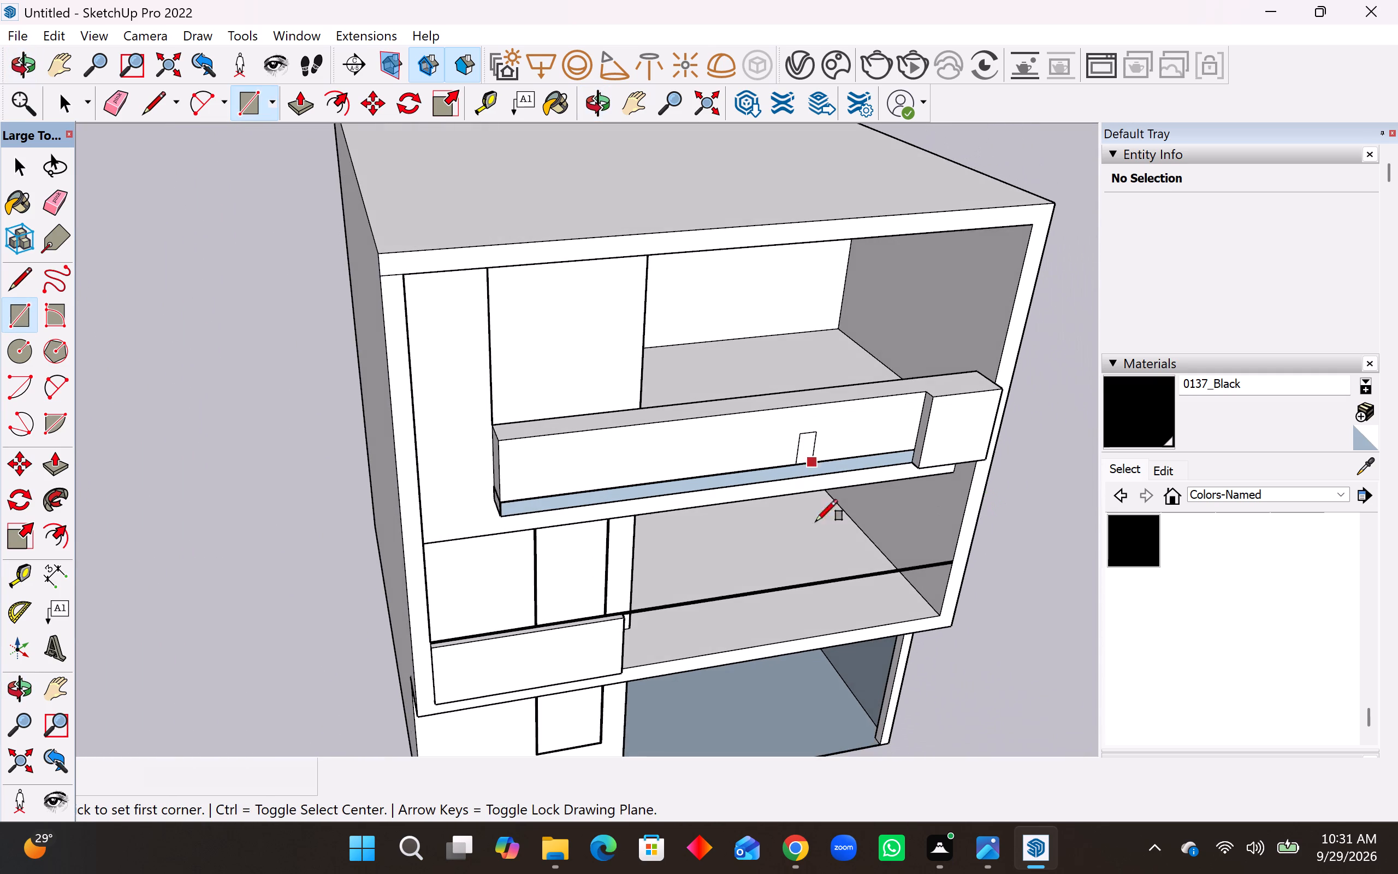
pyautogui.scroll(9, 527, 509)
pyautogui.scroll(-6, 261, 516)
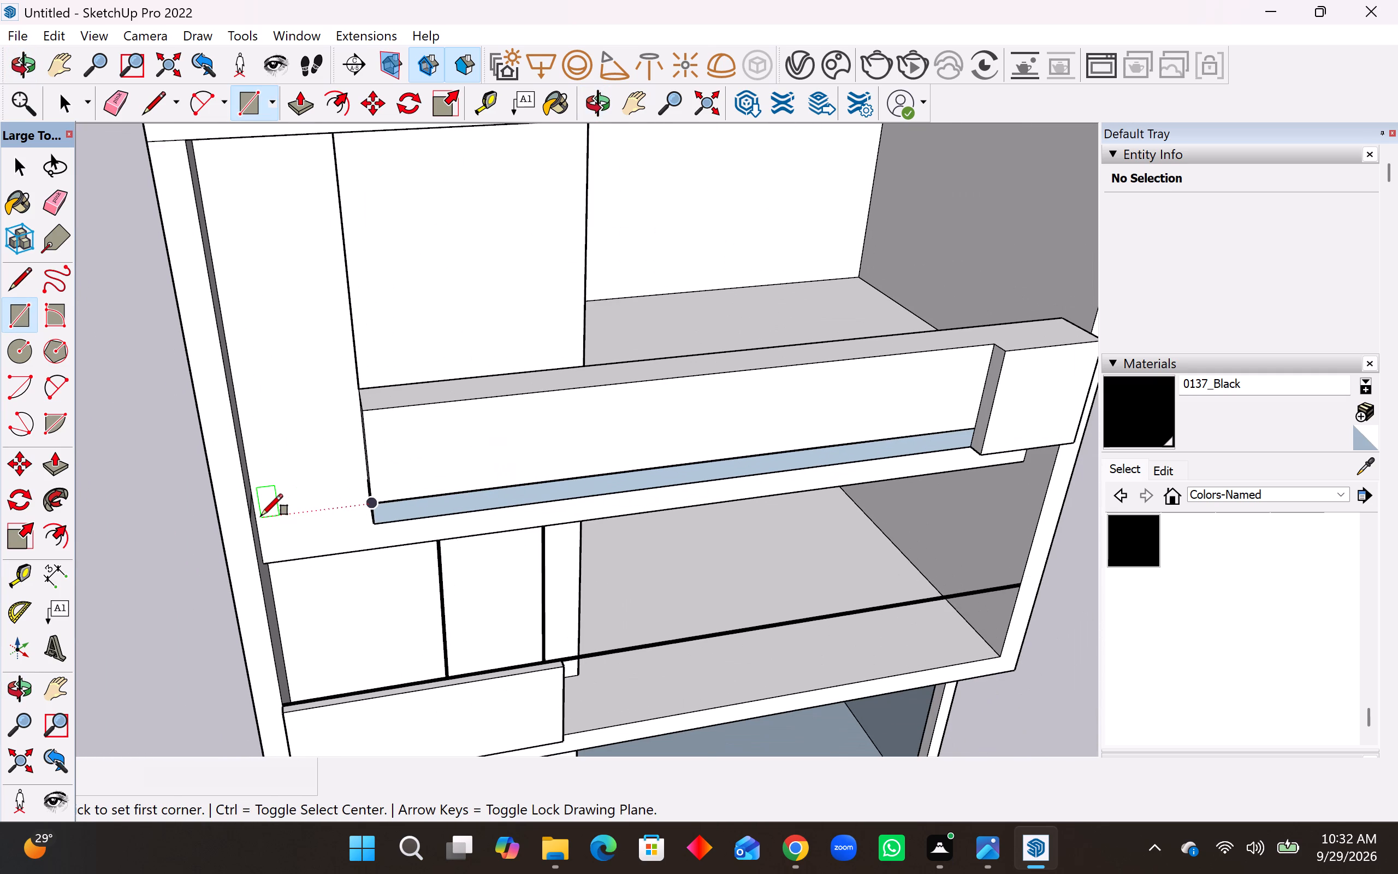
pyautogui.scroll(-2, 260, 519)
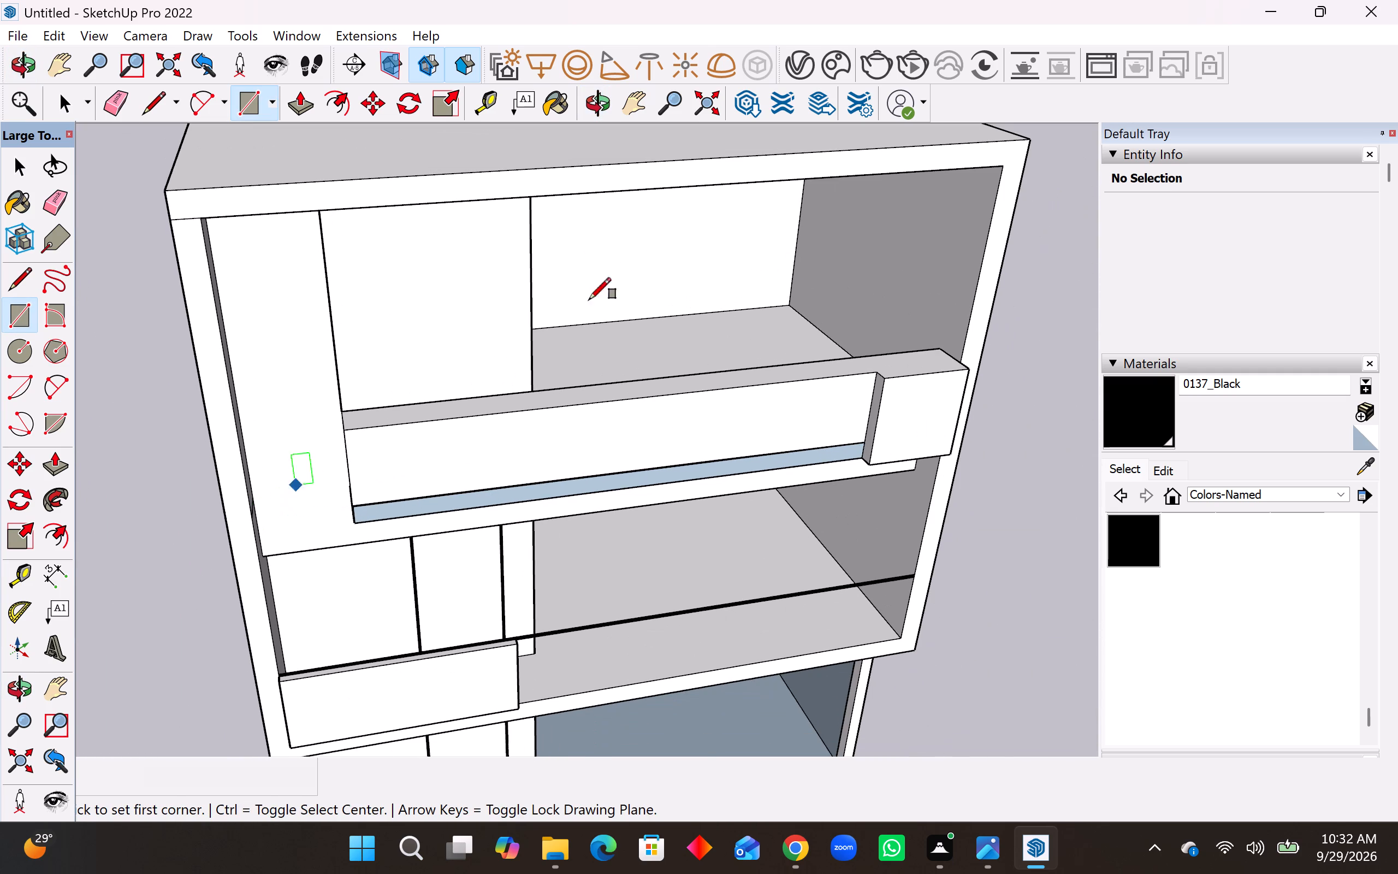
pyautogui.scroll(4, 997, 450)
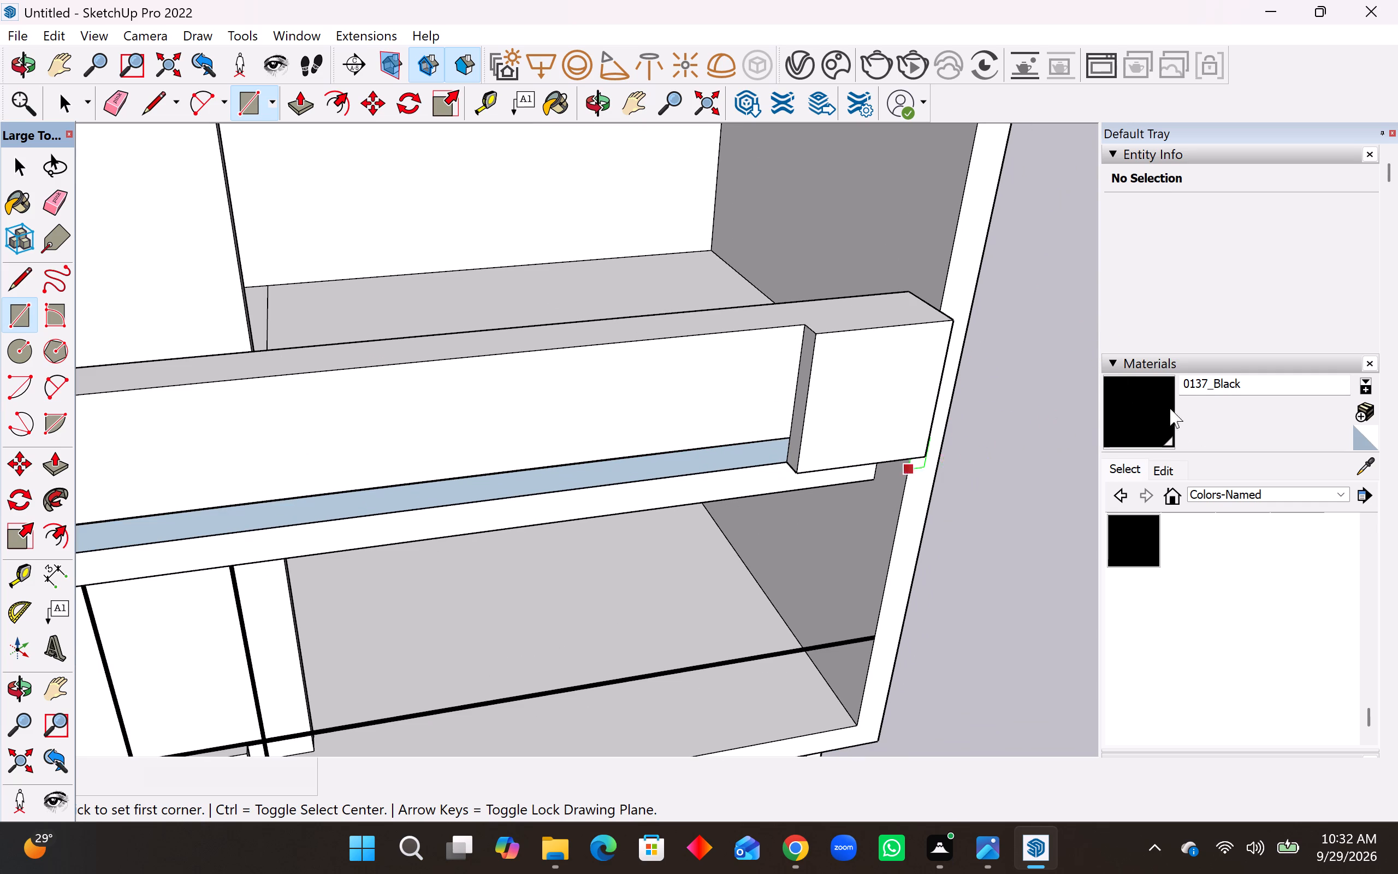
pyautogui.scroll(-3, 1230, 399)
pyautogui.scroll(-4, 985, 485)
pyautogui.moveTo(850, 504); pyautogui.dragTo(855, 422, button='middle')
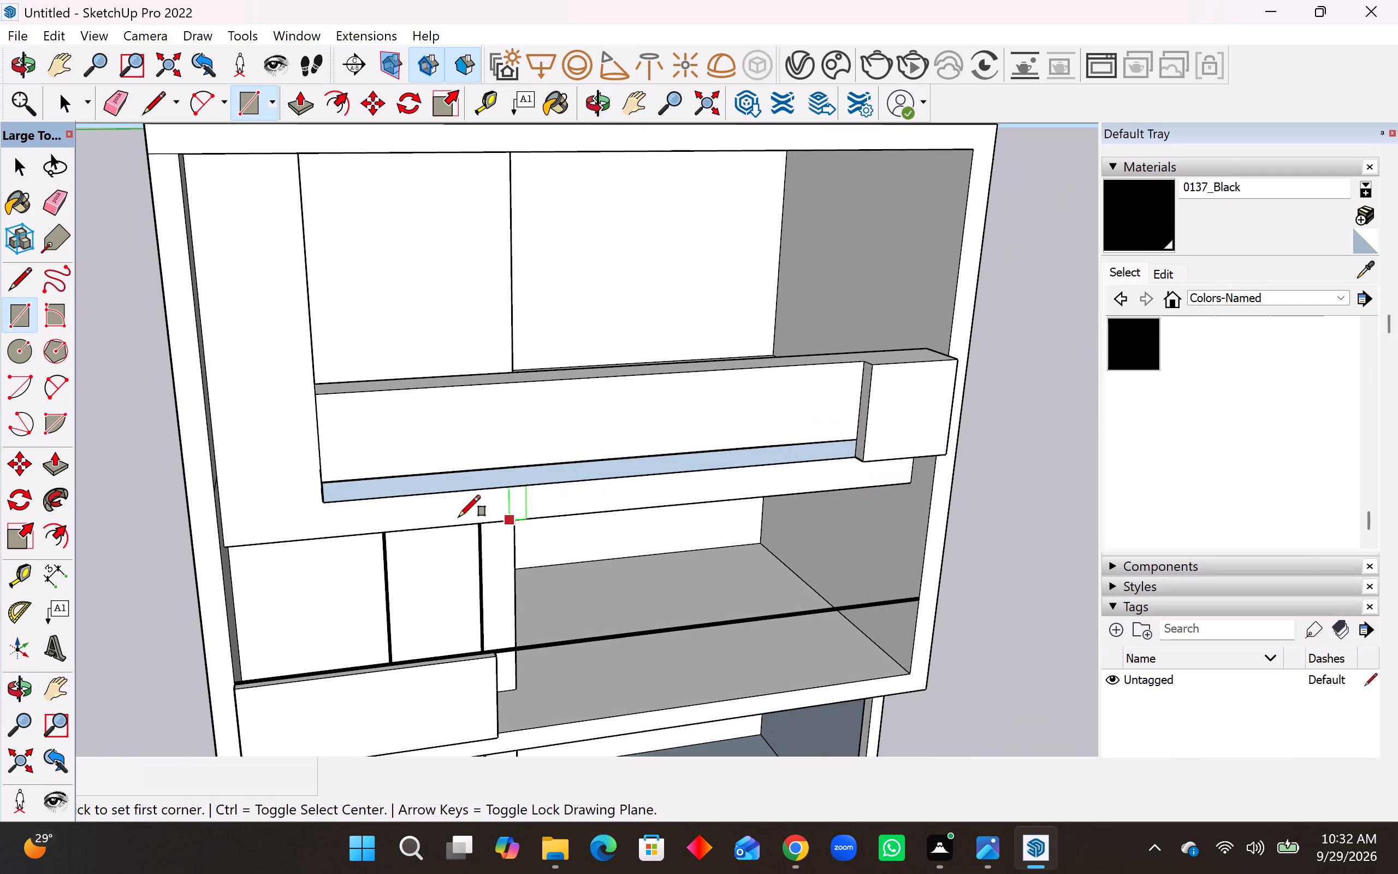
pyautogui.scroll(8, 430, 517)
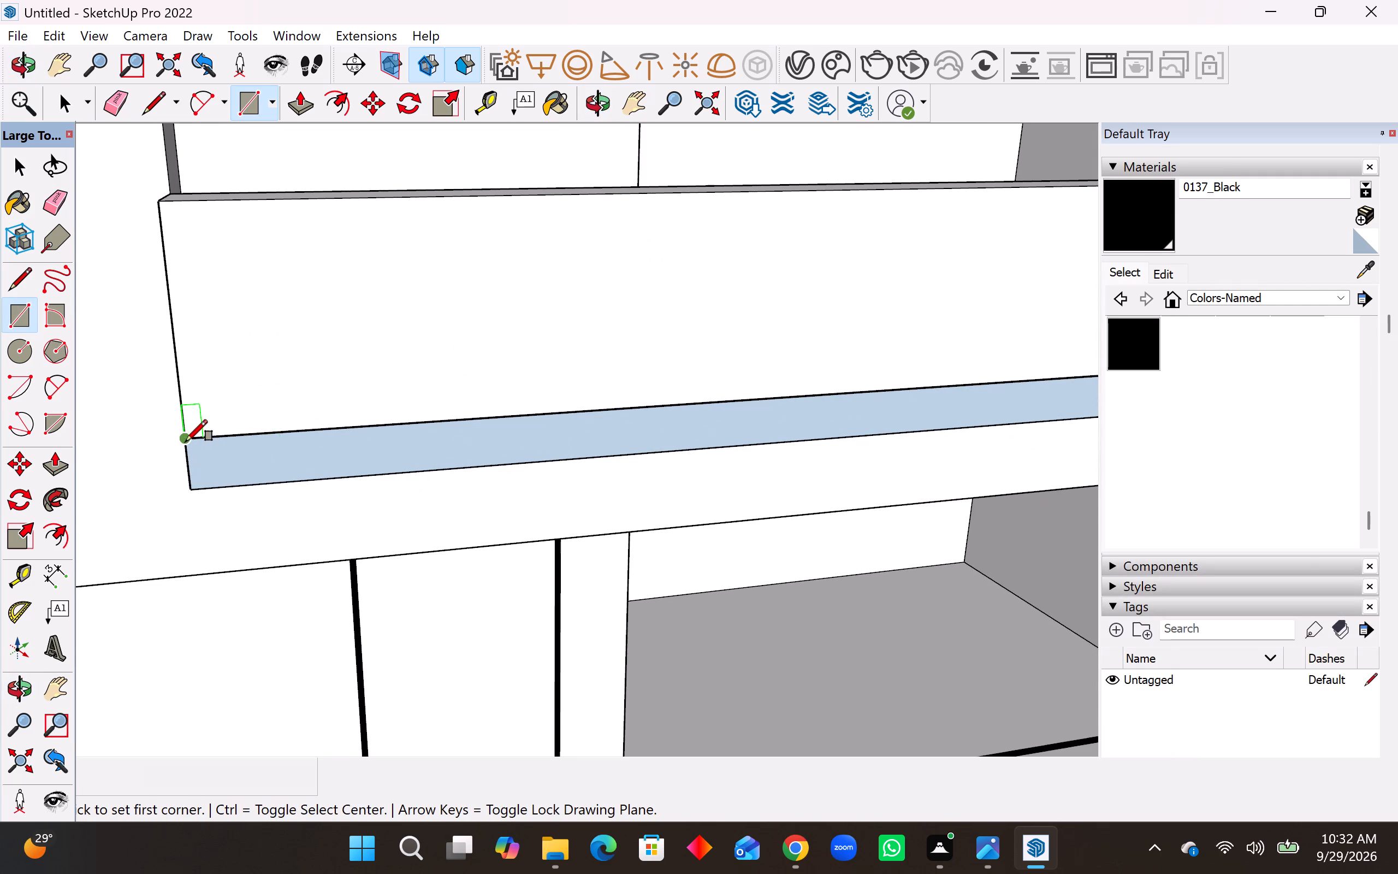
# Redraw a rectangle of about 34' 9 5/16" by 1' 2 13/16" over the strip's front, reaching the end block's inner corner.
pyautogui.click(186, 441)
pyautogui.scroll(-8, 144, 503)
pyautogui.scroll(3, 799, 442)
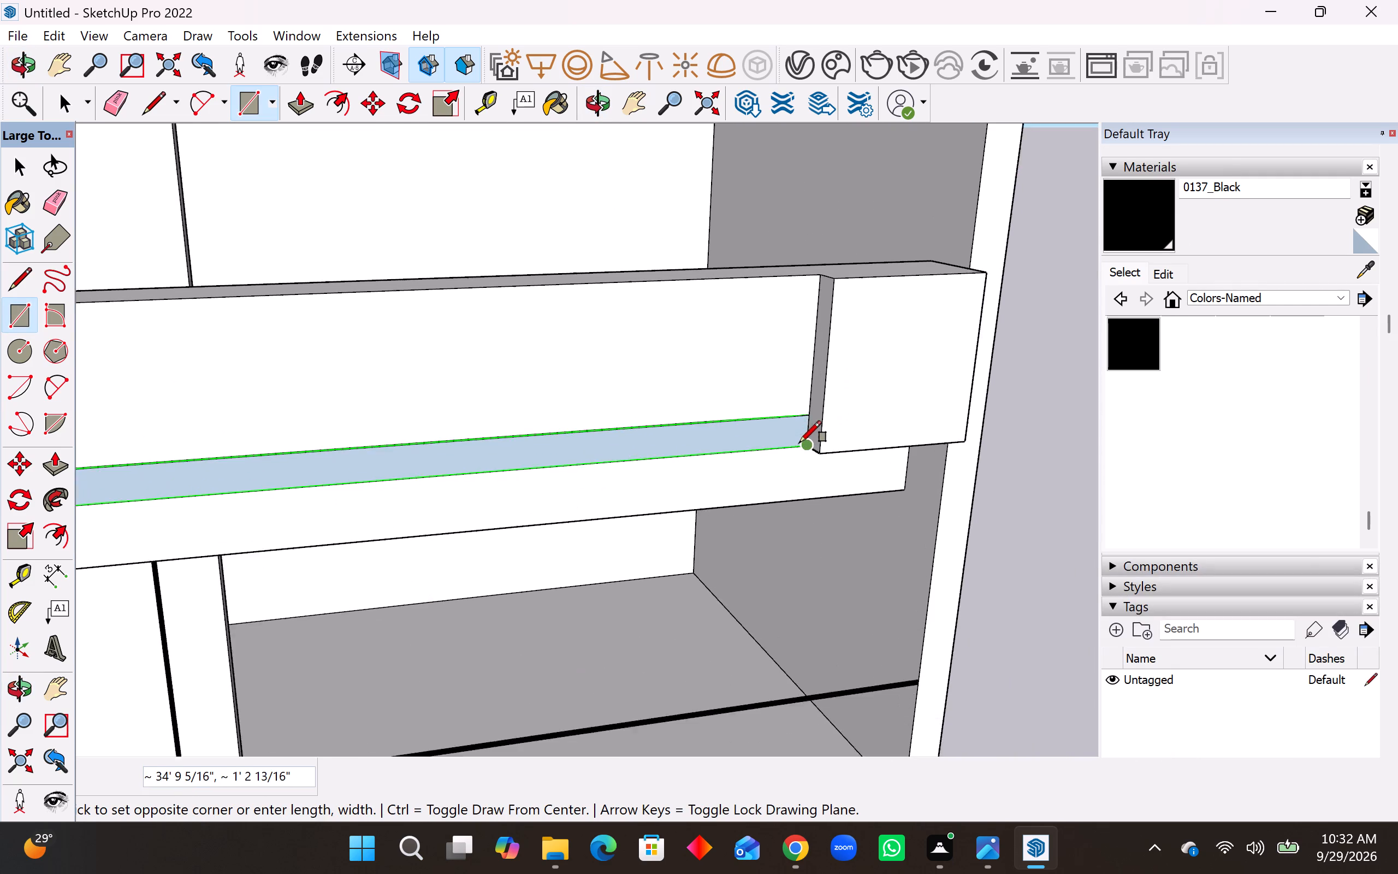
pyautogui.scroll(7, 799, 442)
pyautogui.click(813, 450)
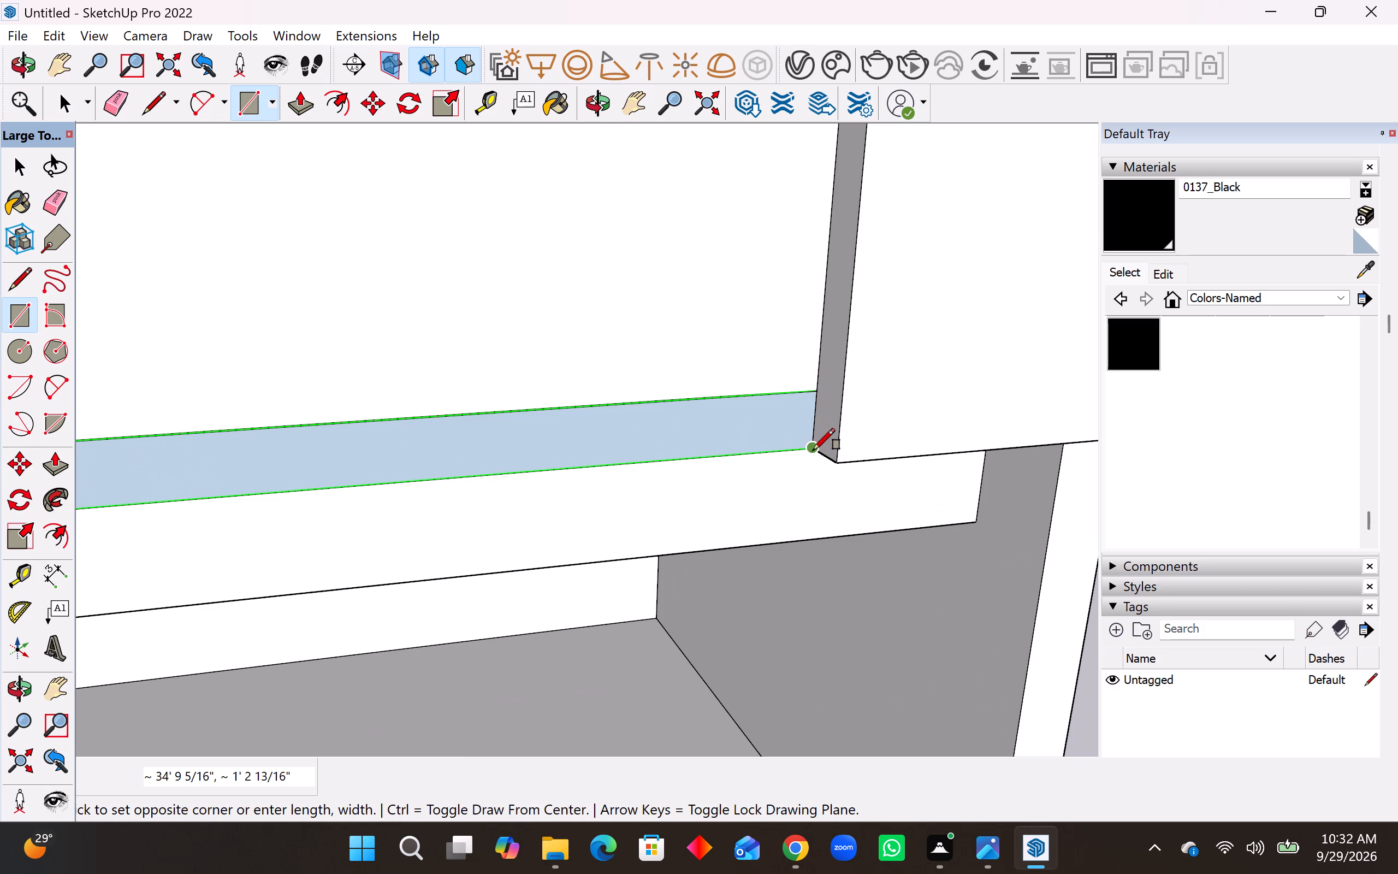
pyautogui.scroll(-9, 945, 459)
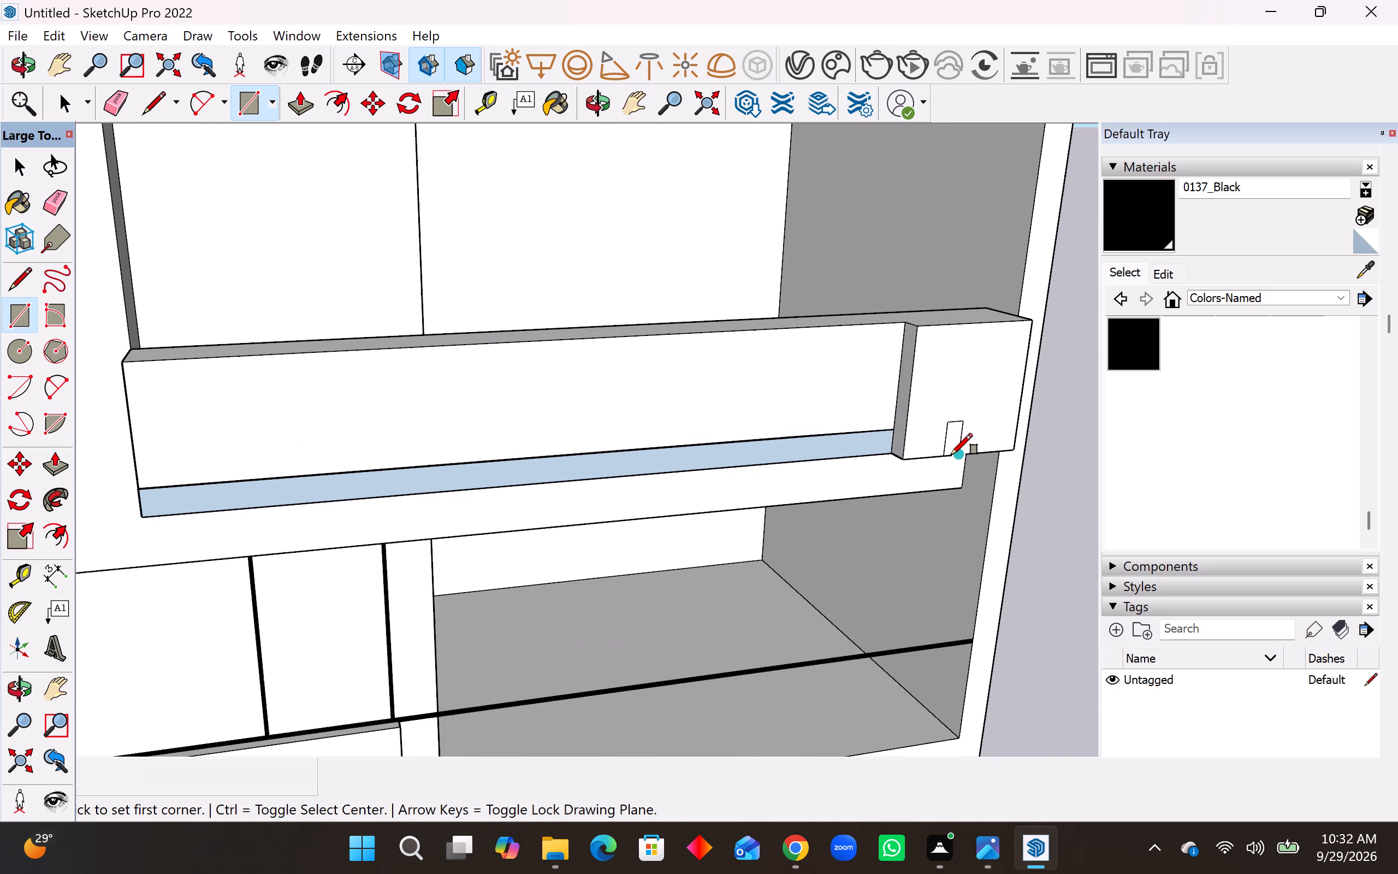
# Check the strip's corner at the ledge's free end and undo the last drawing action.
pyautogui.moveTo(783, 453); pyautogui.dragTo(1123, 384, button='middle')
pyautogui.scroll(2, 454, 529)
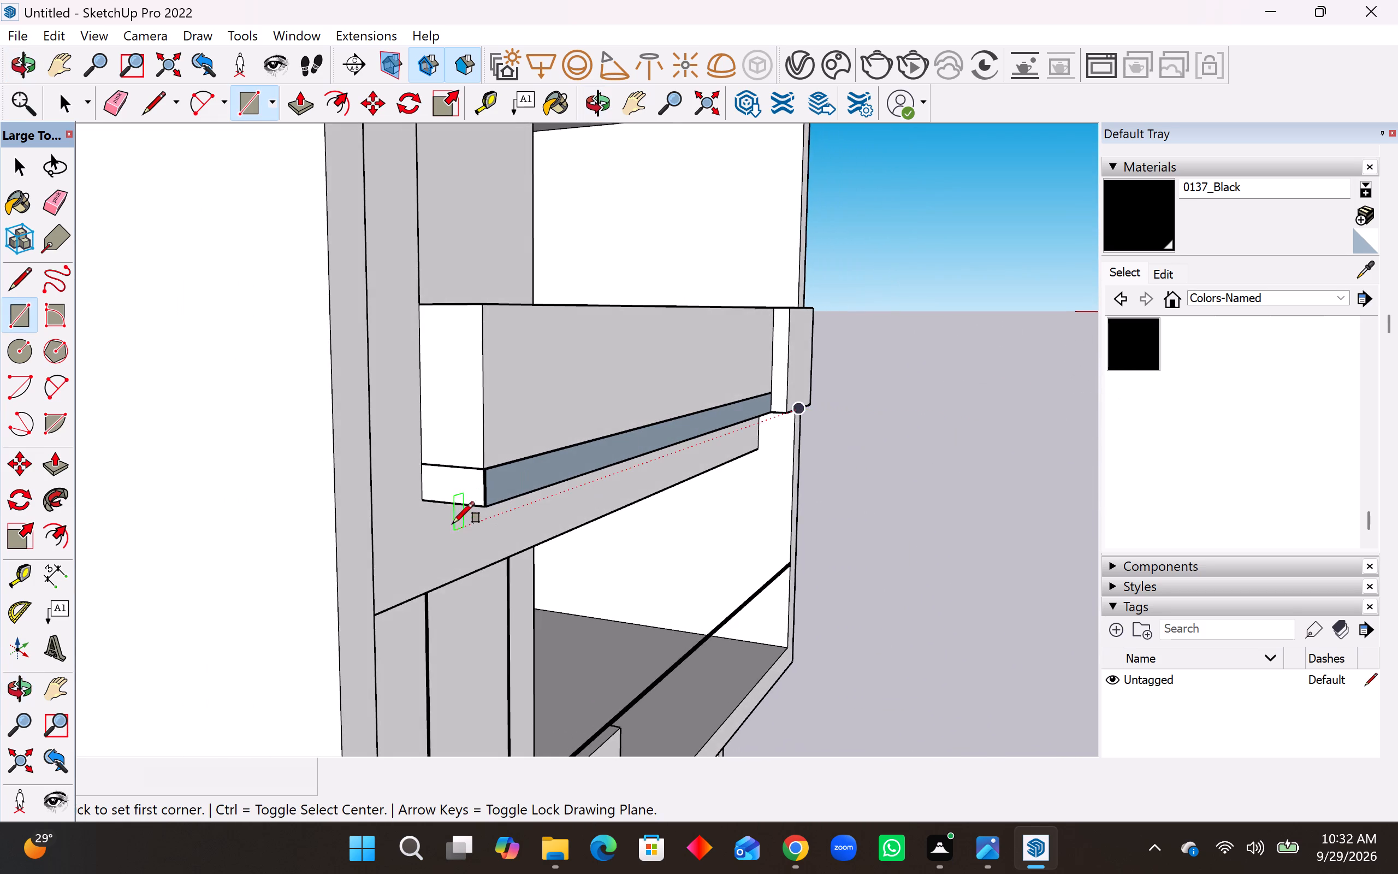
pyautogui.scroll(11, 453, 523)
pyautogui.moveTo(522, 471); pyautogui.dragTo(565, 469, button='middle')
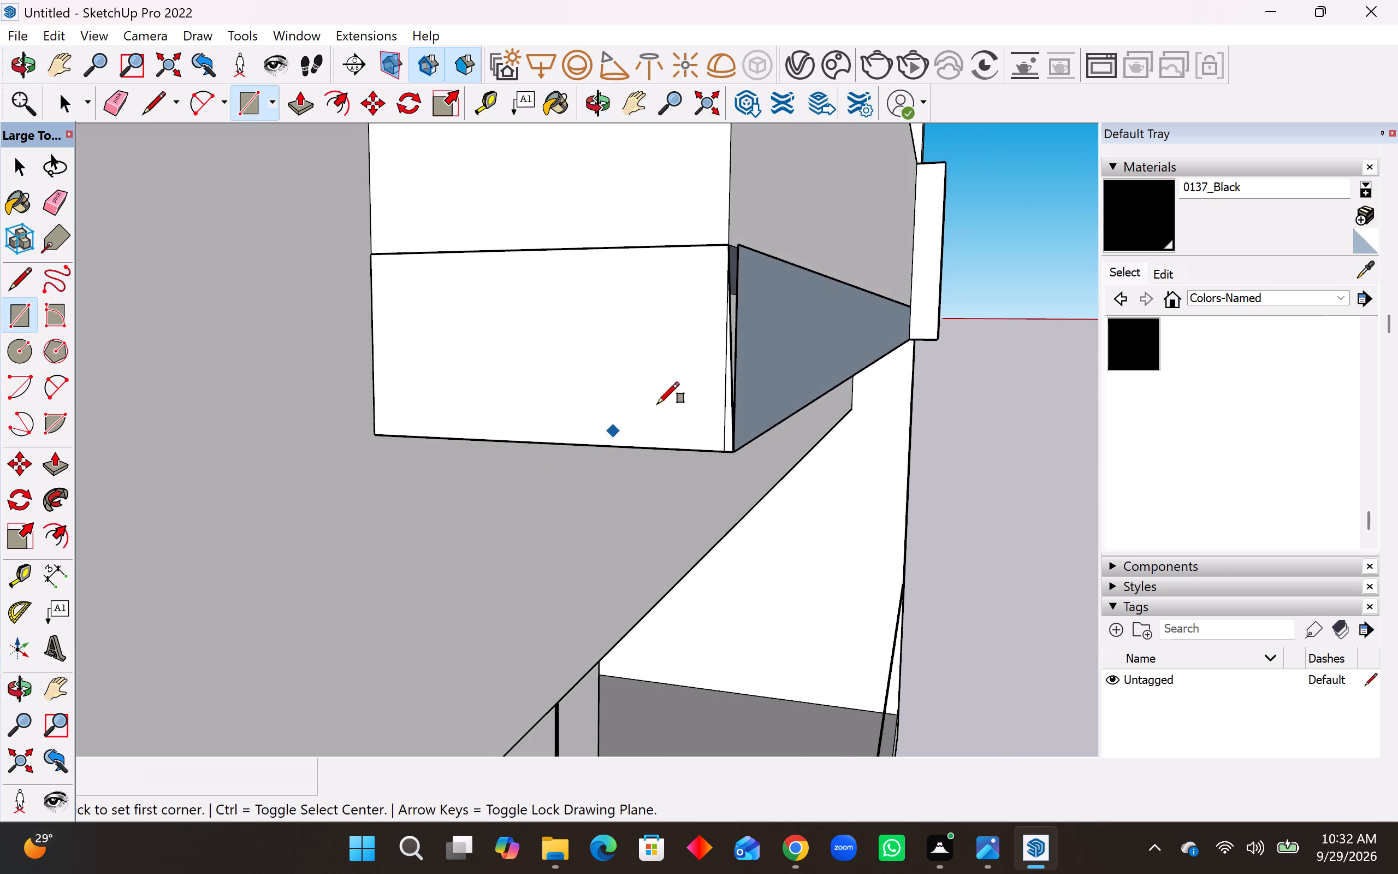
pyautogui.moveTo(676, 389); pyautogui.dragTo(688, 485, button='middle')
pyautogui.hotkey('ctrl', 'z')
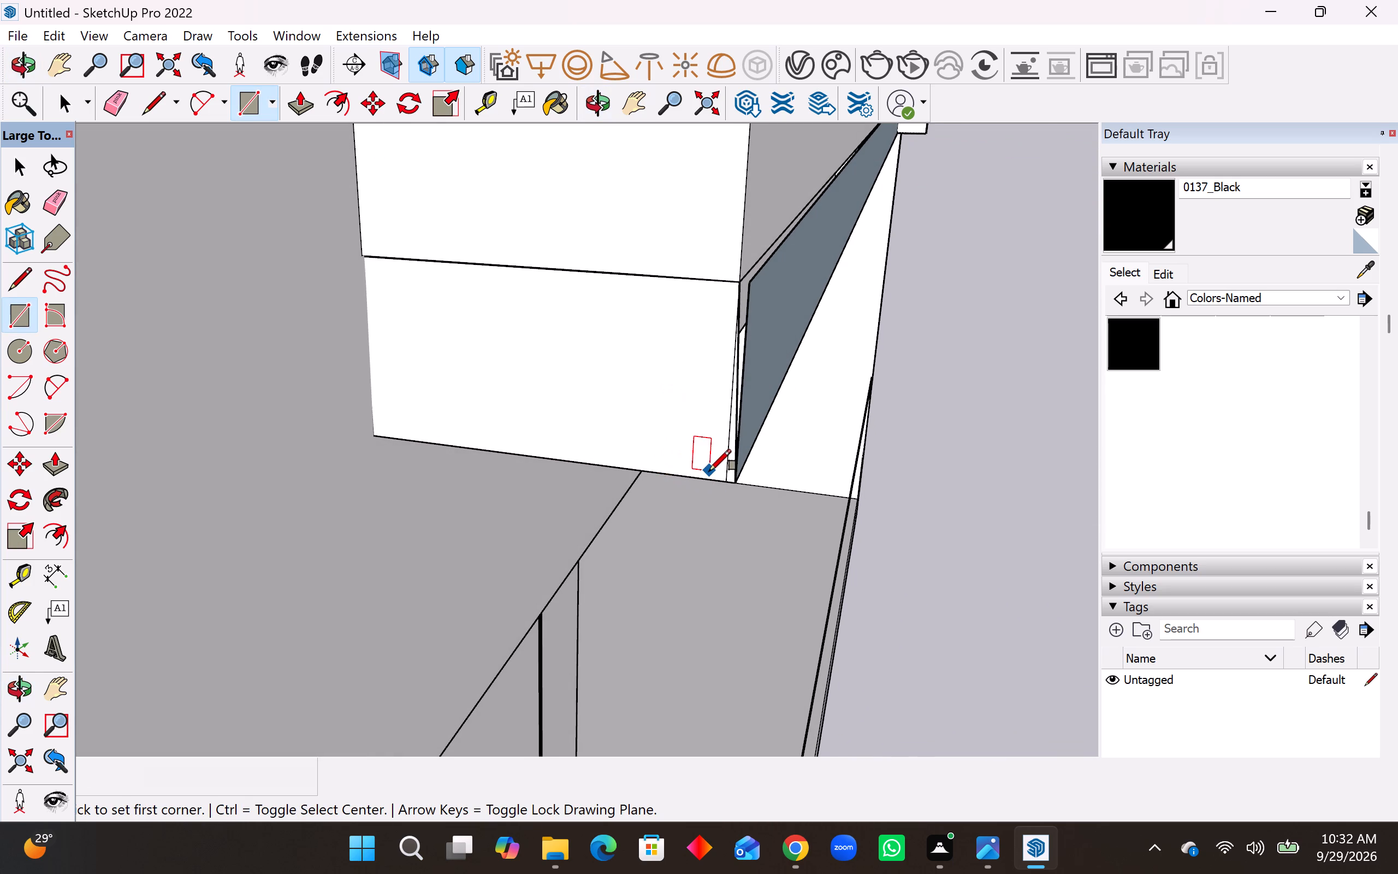
# Delete the front face of the strip beneath the long ledge.
pyautogui.moveTo(709, 471); pyautogui.dragTo(645, 456, button='middle')
pyautogui.press('space')
pyautogui.click(843, 376)
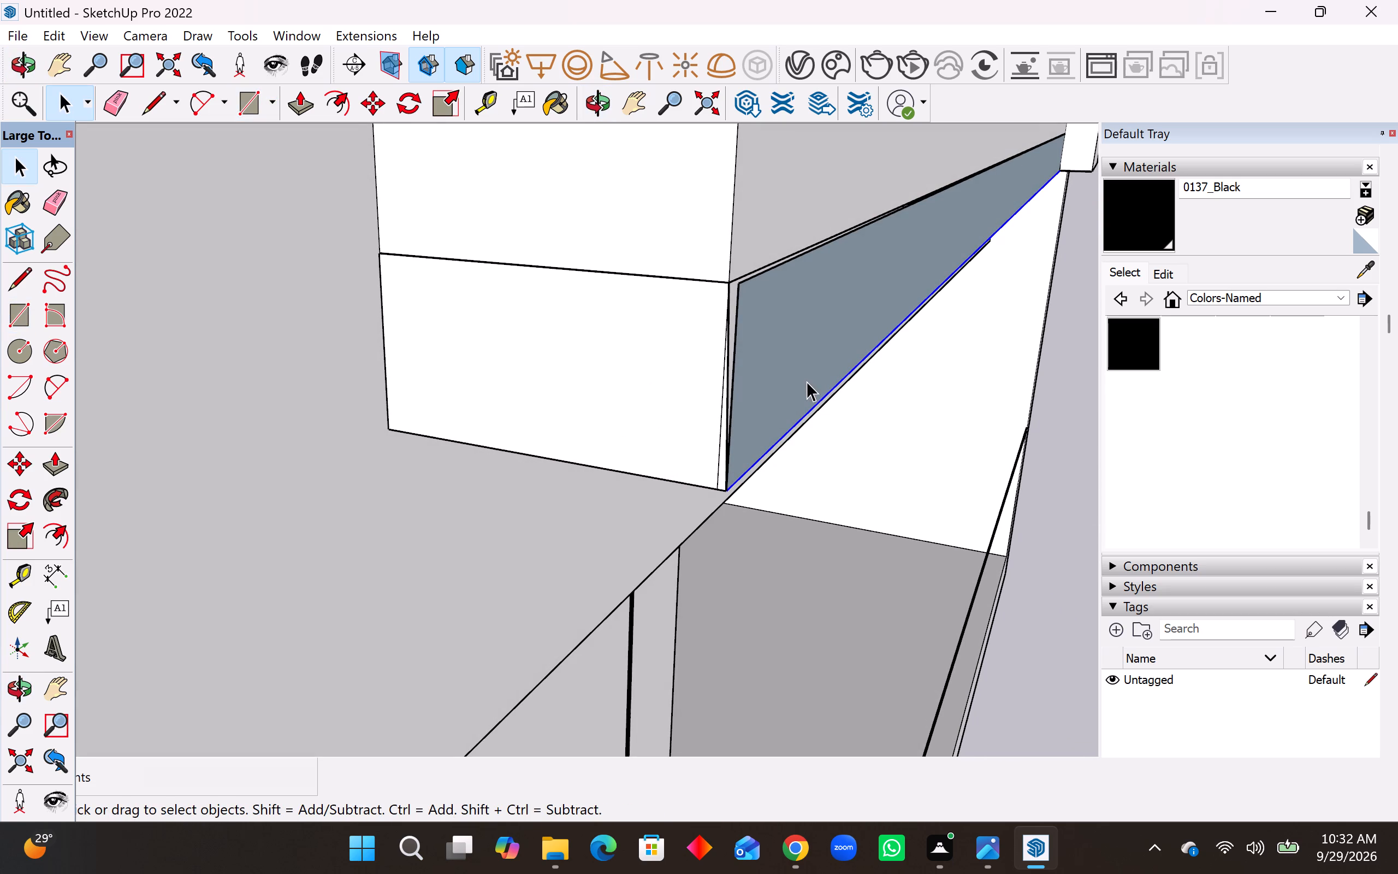
pyautogui.click(807, 381)
pyautogui.press('Delete')
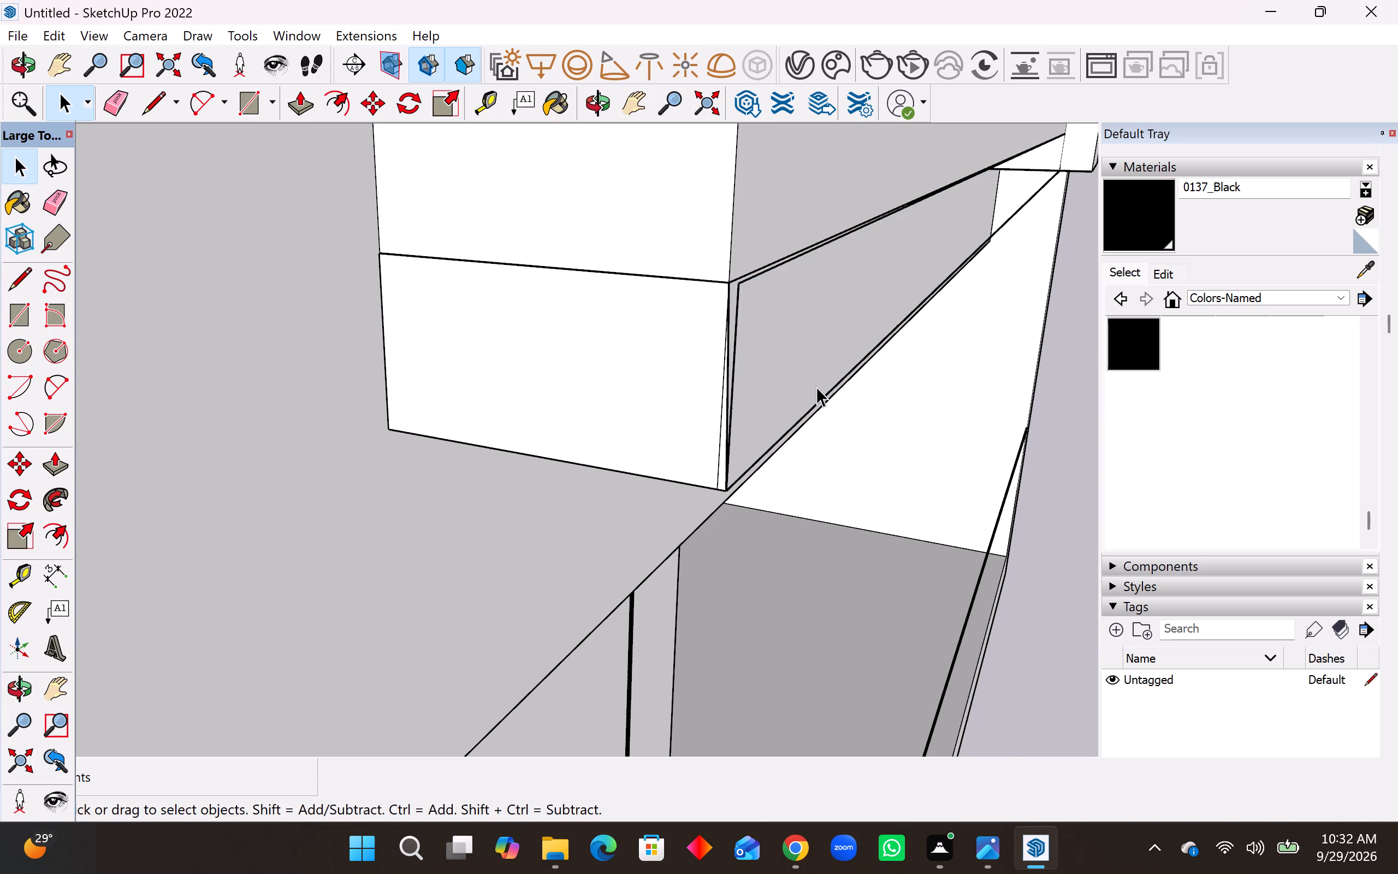
# Erase the strip's front corner edge and its bottom edges along the end and front beneath the long ledge.
pyautogui.moveTo(816, 387); pyautogui.dragTo(666, 384, button='middle')
pyautogui.scroll(-11, 666, 385)
pyautogui.moveTo(667, 385); pyautogui.dragTo(651, 371, button='middle')
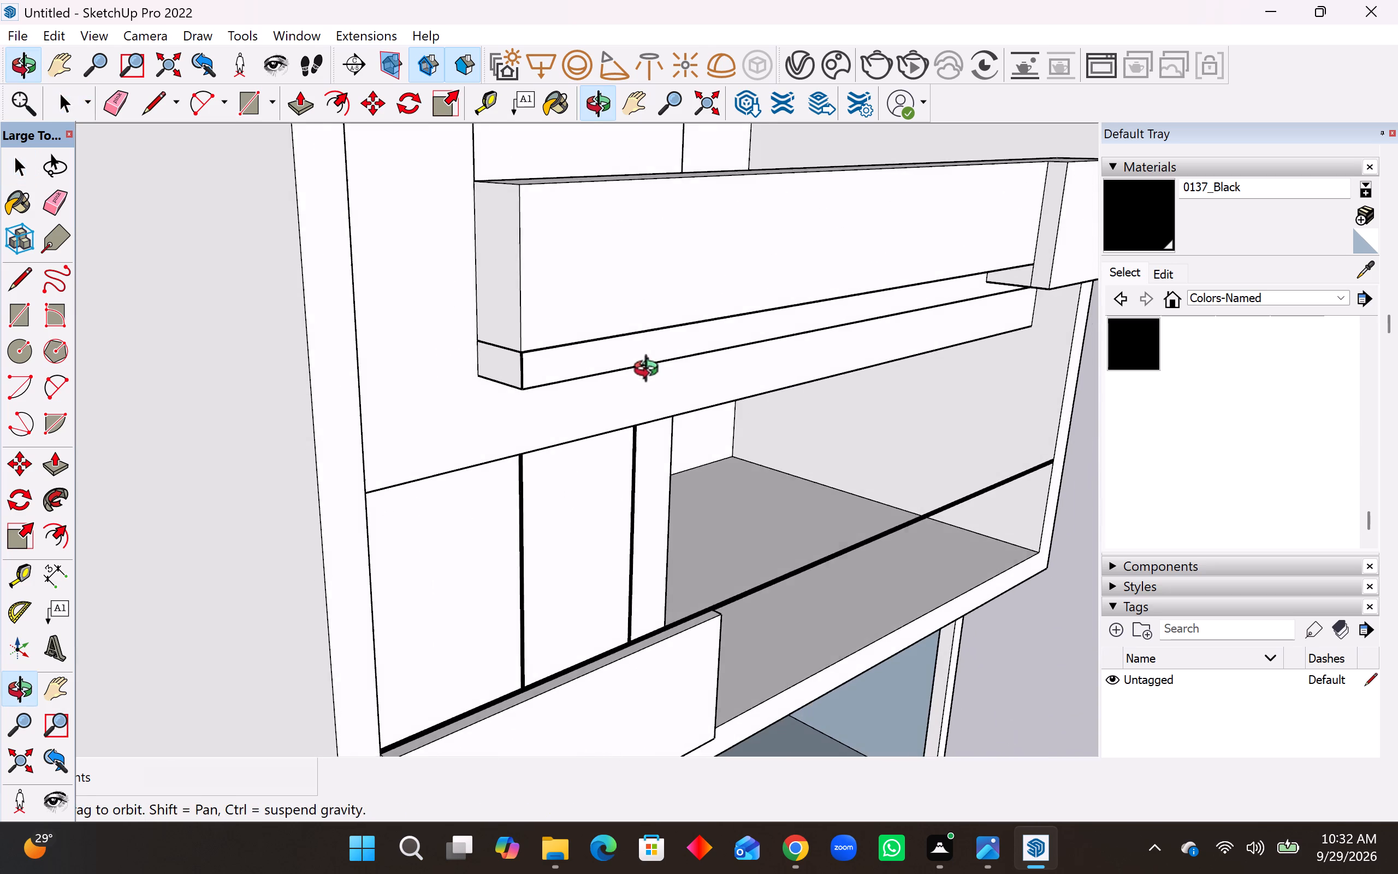
pyautogui.moveTo(651, 371); pyautogui.dragTo(546, 365, button='middle')
pyautogui.click(48, 199)
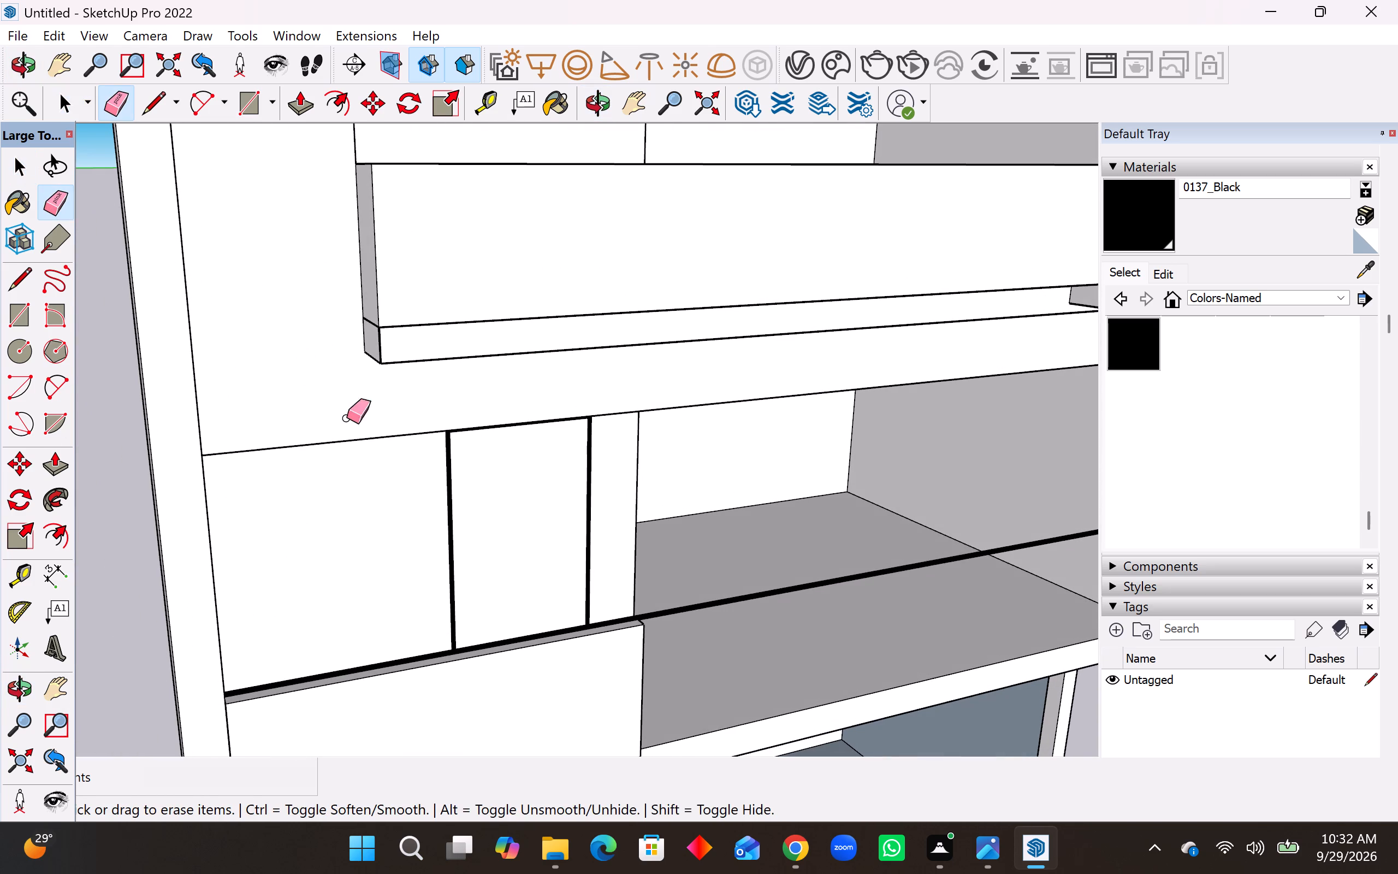
pyautogui.scroll(13, 375, 384)
pyautogui.click(361, 286)
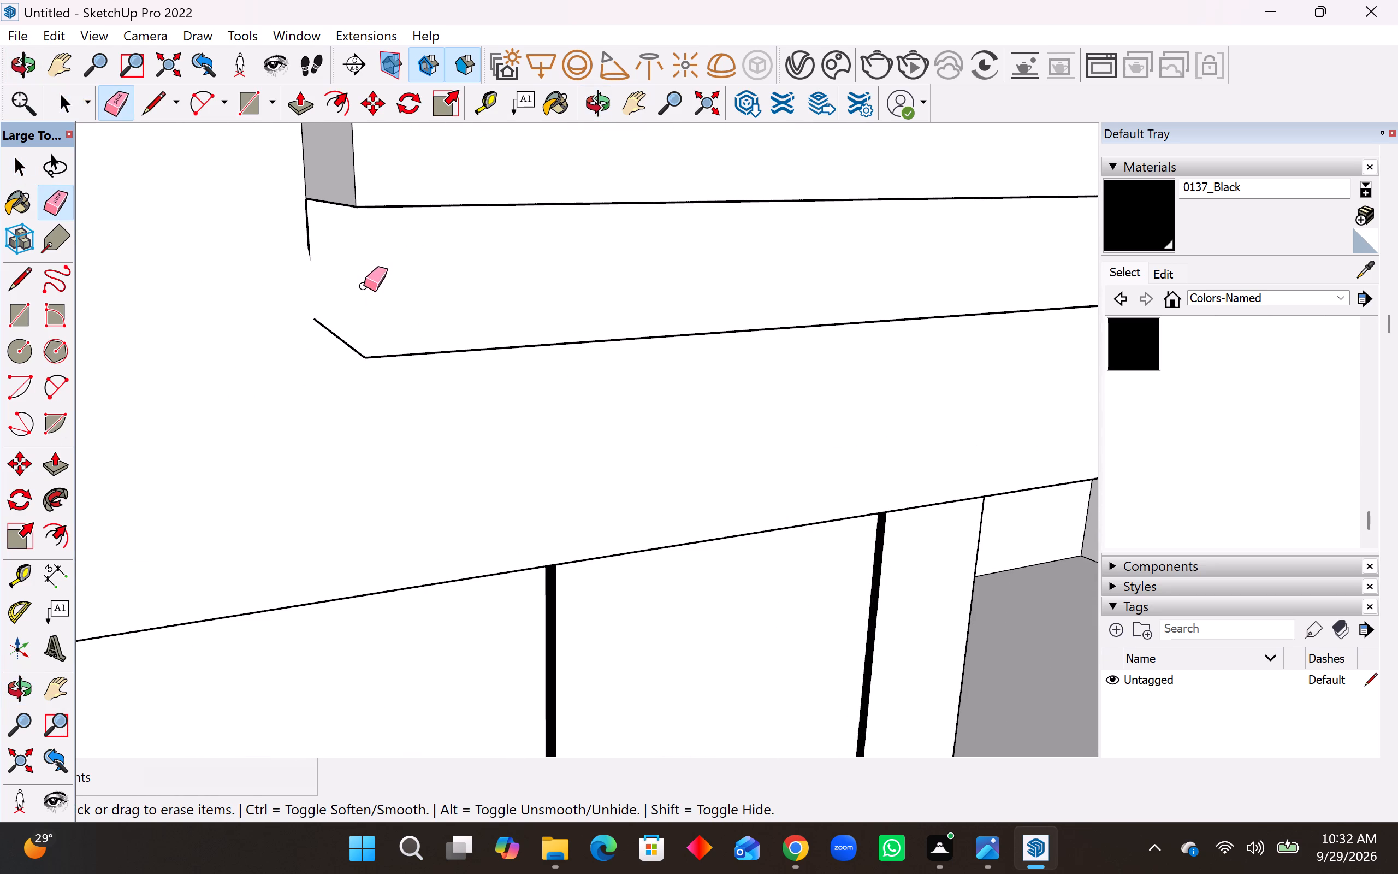
pyautogui.moveTo(394, 342); pyautogui.dragTo(489, 335, button='middle')
pyautogui.middleClick(520, 339)
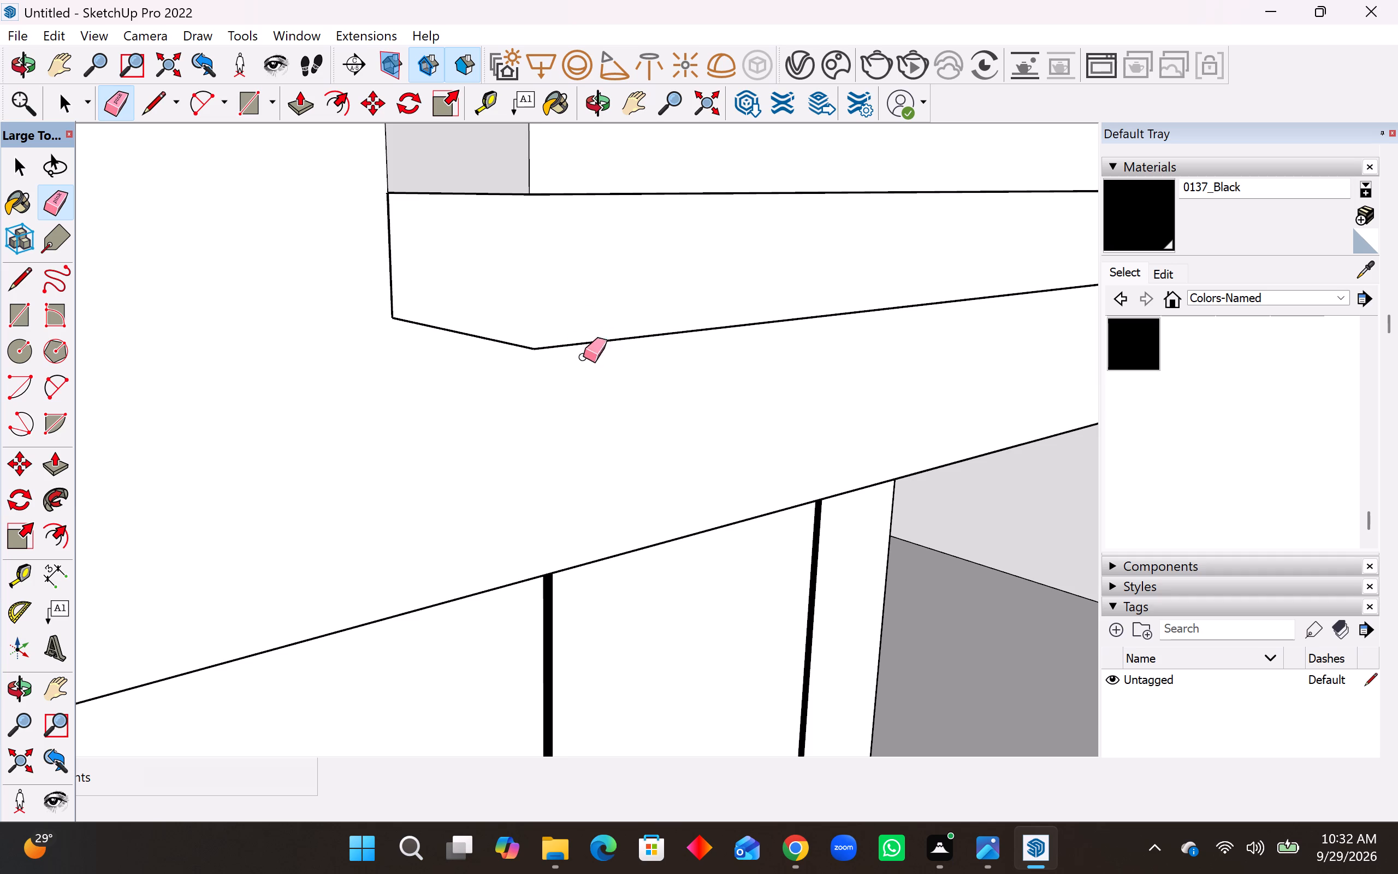
pyautogui.scroll(-4, 559, 352)
pyautogui.click(532, 347)
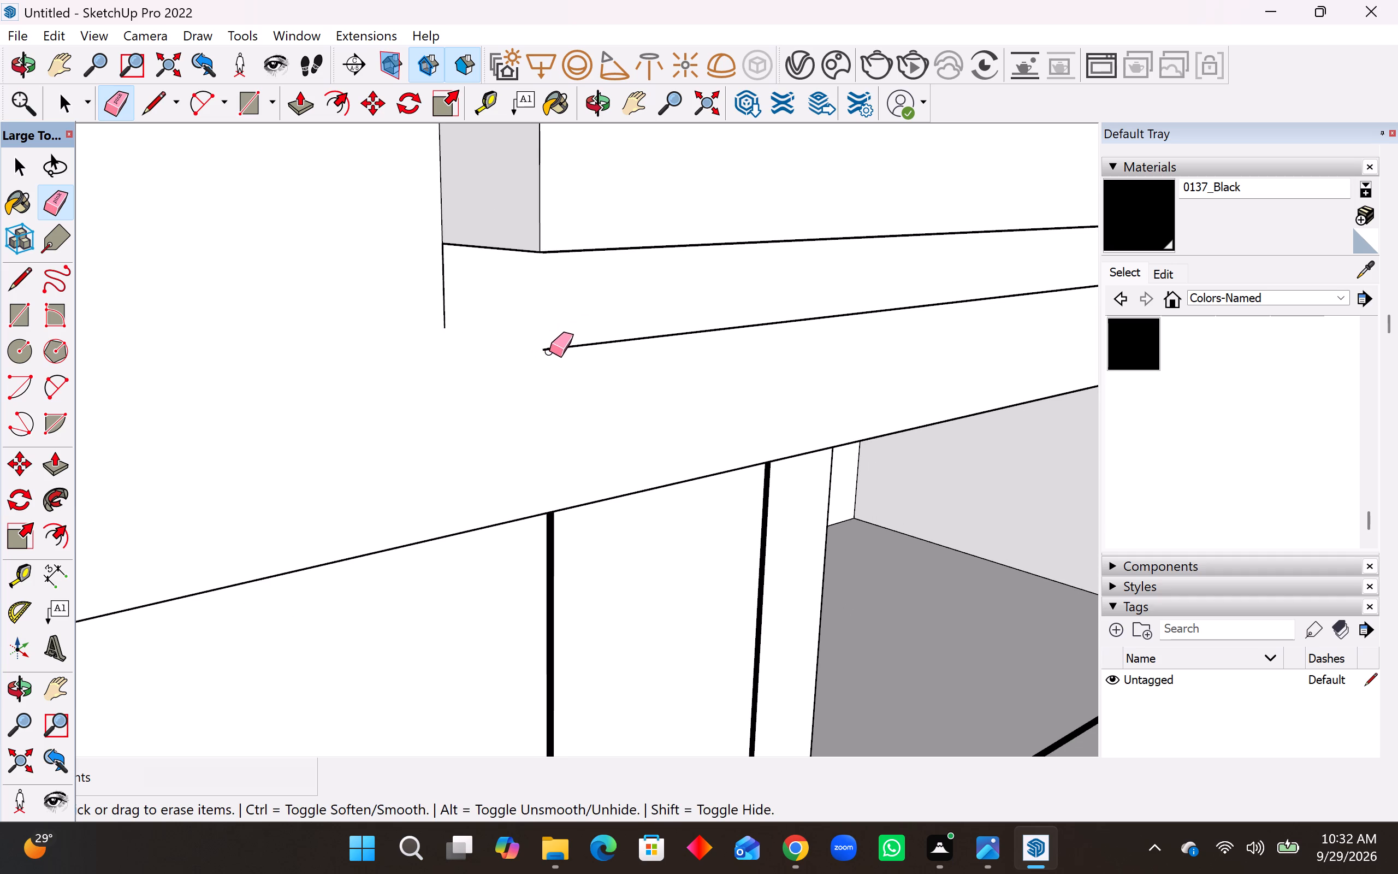
pyautogui.click(554, 349)
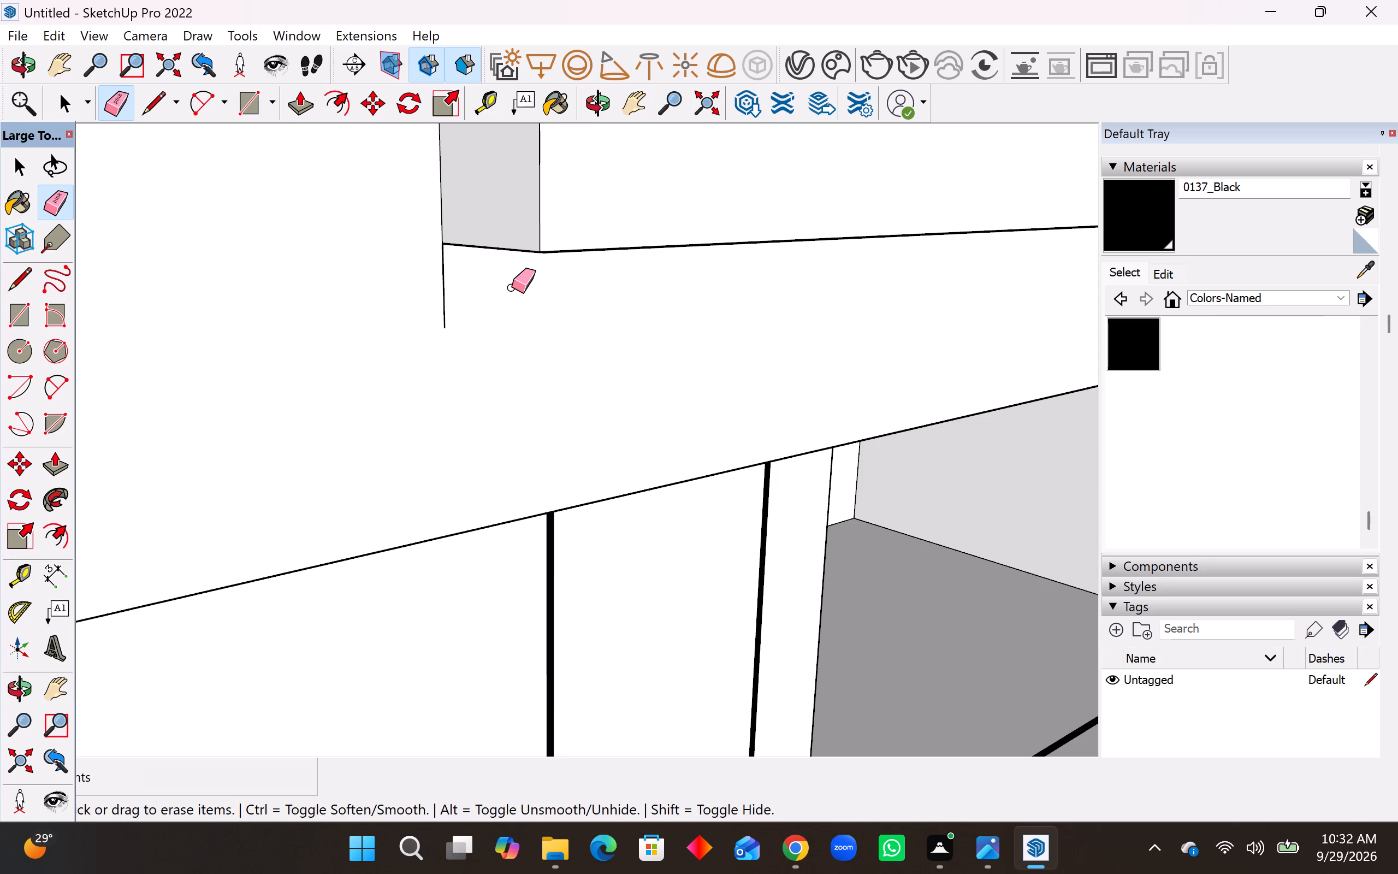
# Erase the leftover vertical edge on the wall beneath the ledge's free end.
pyautogui.moveTo(469, 297); pyautogui.dragTo(617, 287, button='middle')
pyautogui.scroll(3, 595, 243)
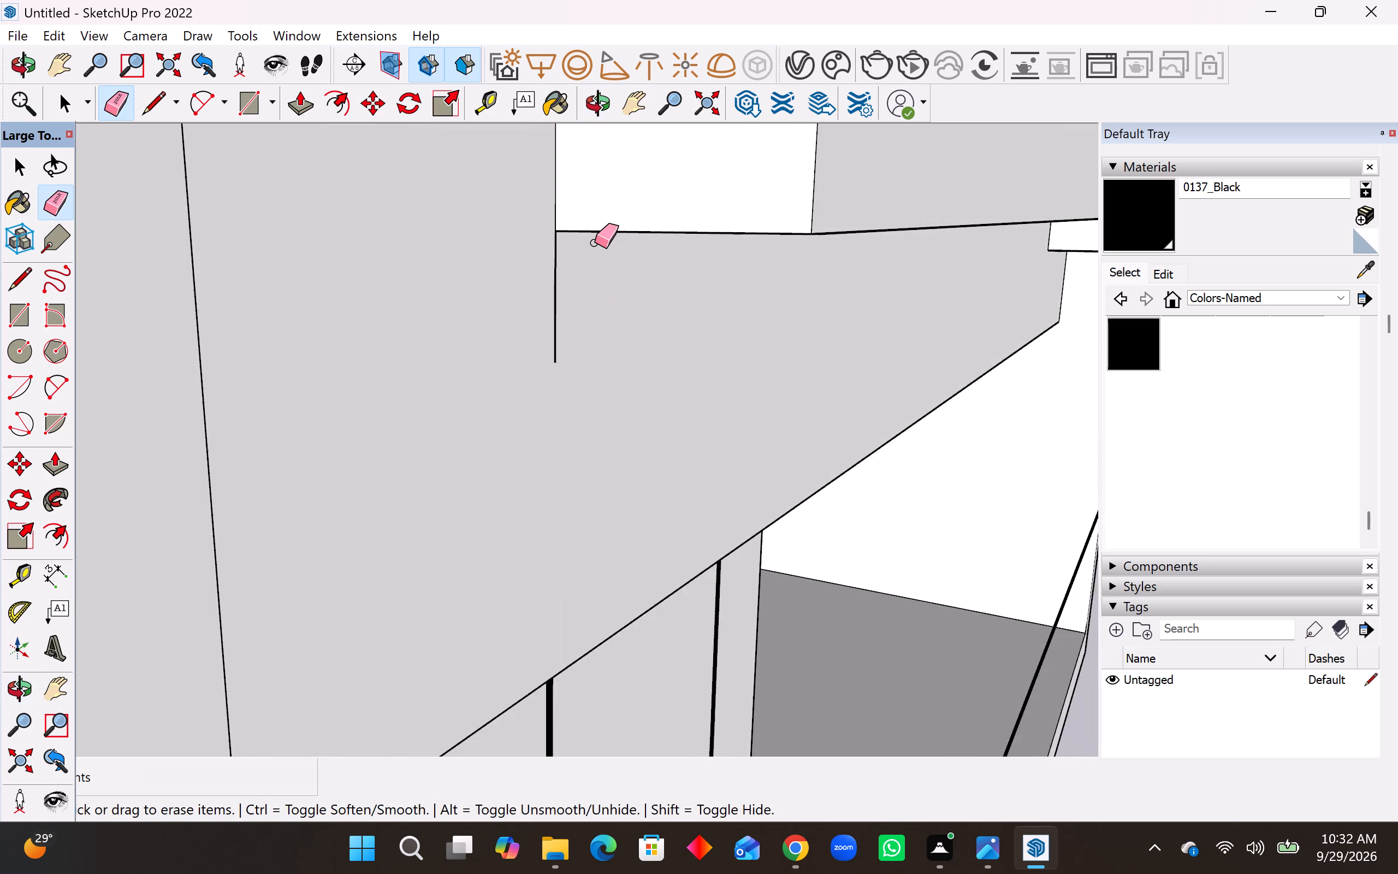
pyautogui.scroll(6, 595, 243)
pyautogui.moveTo(595, 243); pyautogui.dragTo(767, 370, button='middle')
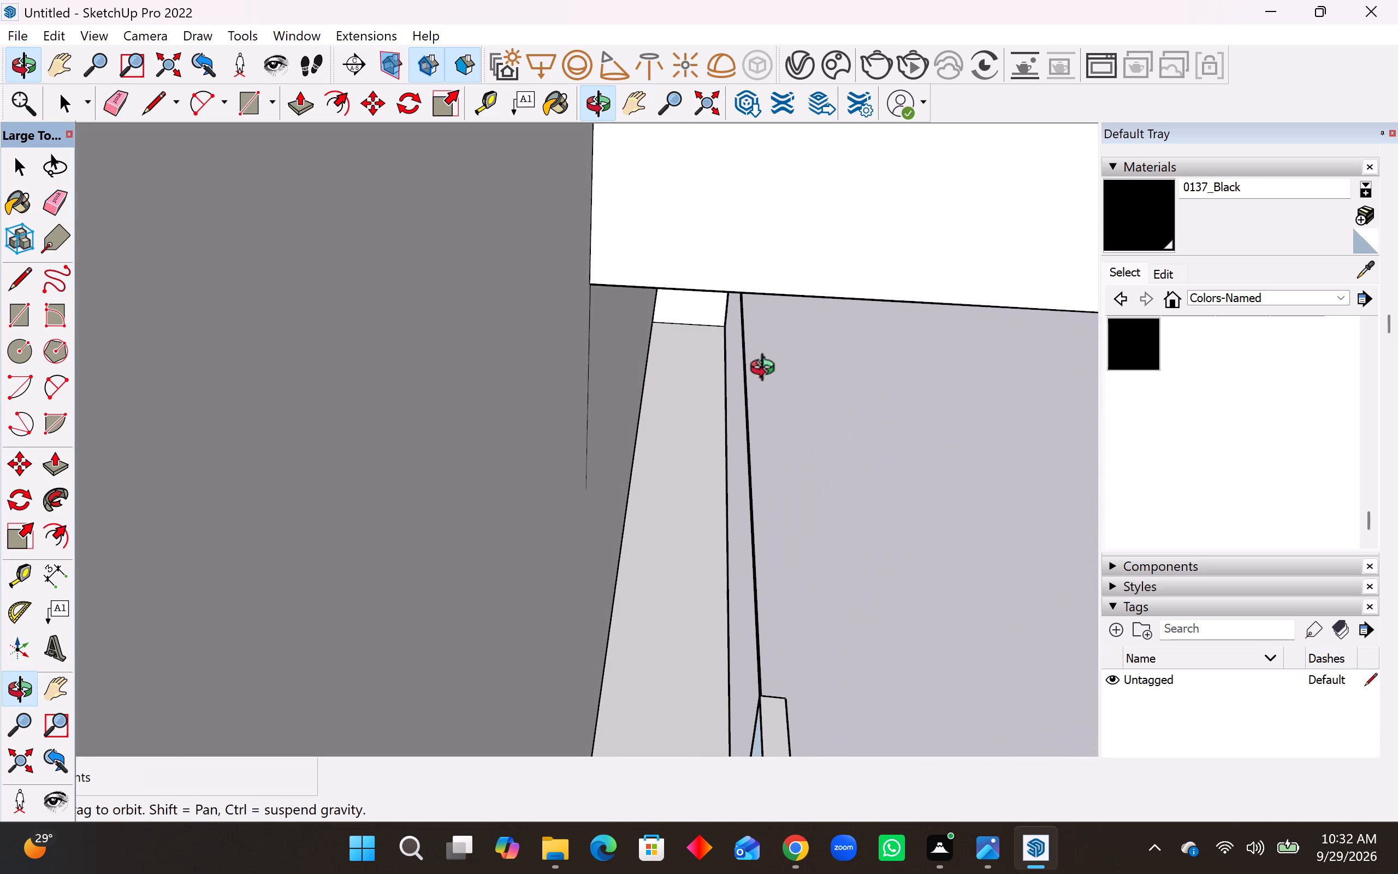
pyautogui.moveTo(767, 370); pyautogui.dragTo(768, 370, button='middle')
pyautogui.scroll(5, 636, 314)
pyautogui.moveTo(458, 222); pyautogui.dragTo(464, 233, button='middle')
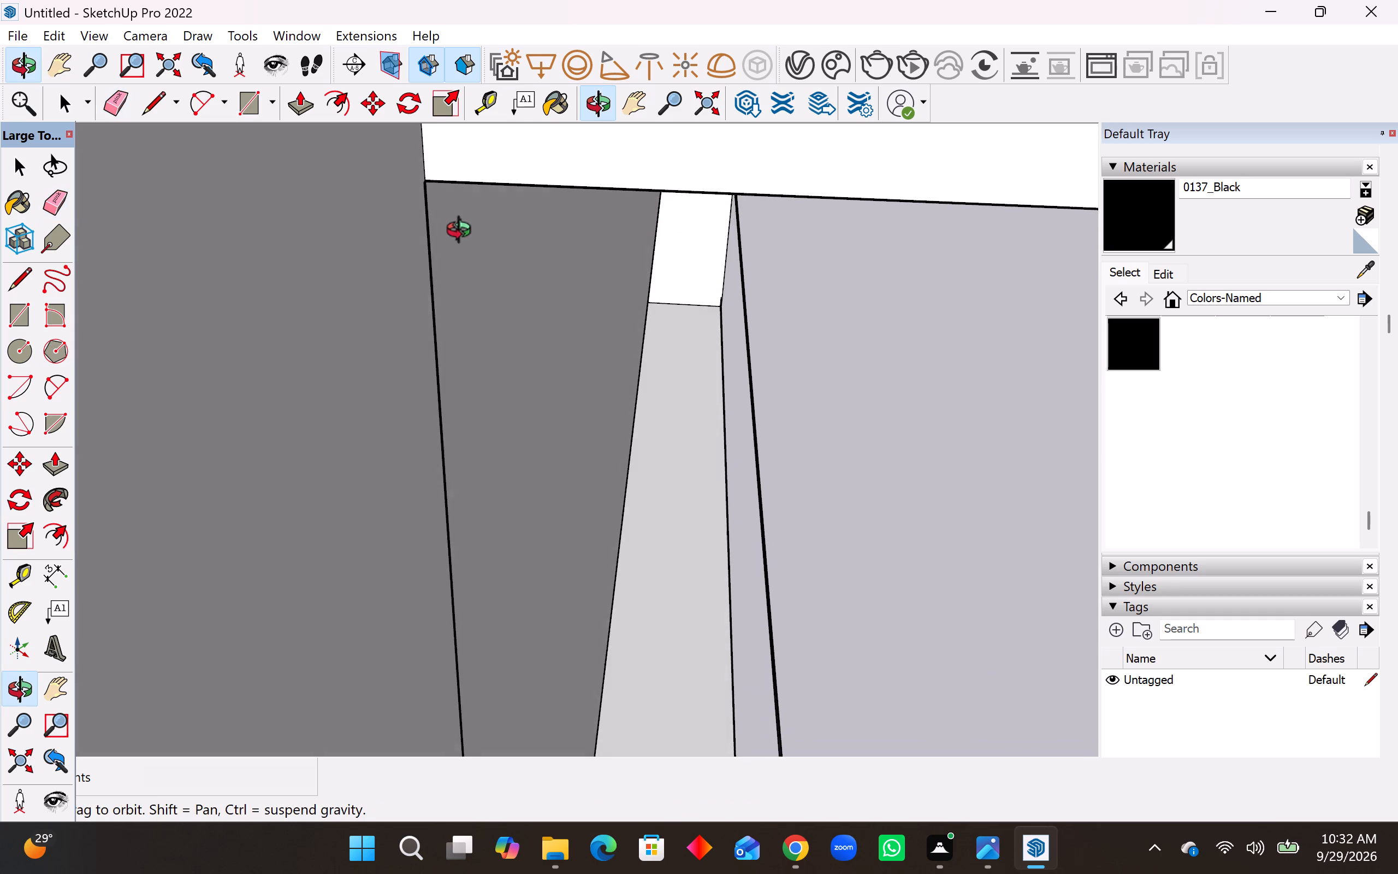
pyautogui.moveTo(464, 233); pyautogui.dragTo(472, 245, button='middle')
pyautogui.scroll(-10, 476, 239)
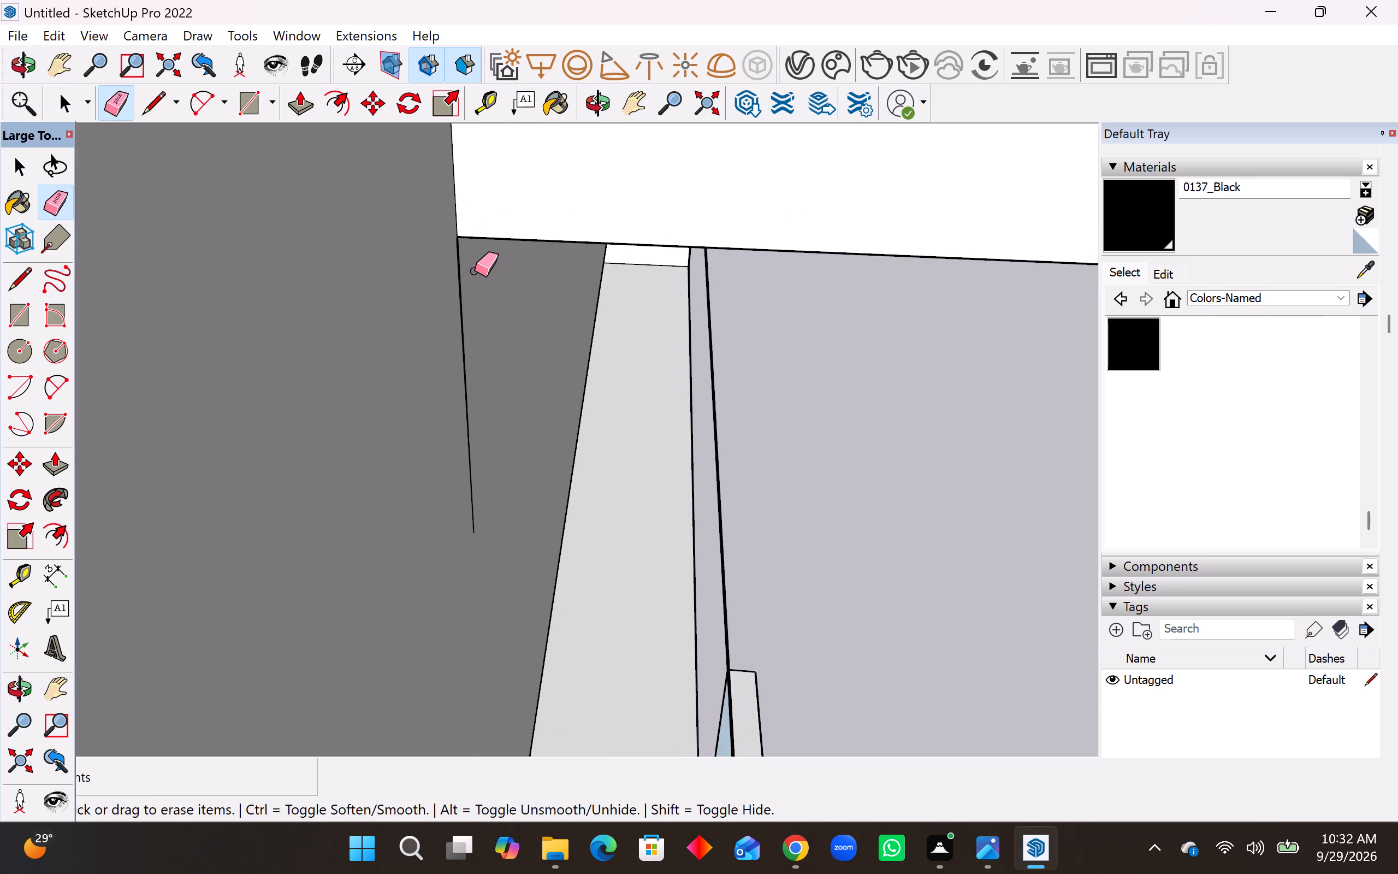
pyautogui.scroll(-11, 475, 271)
pyautogui.scroll(-20, 614, 278)
pyautogui.scroll(-1, 614, 278)
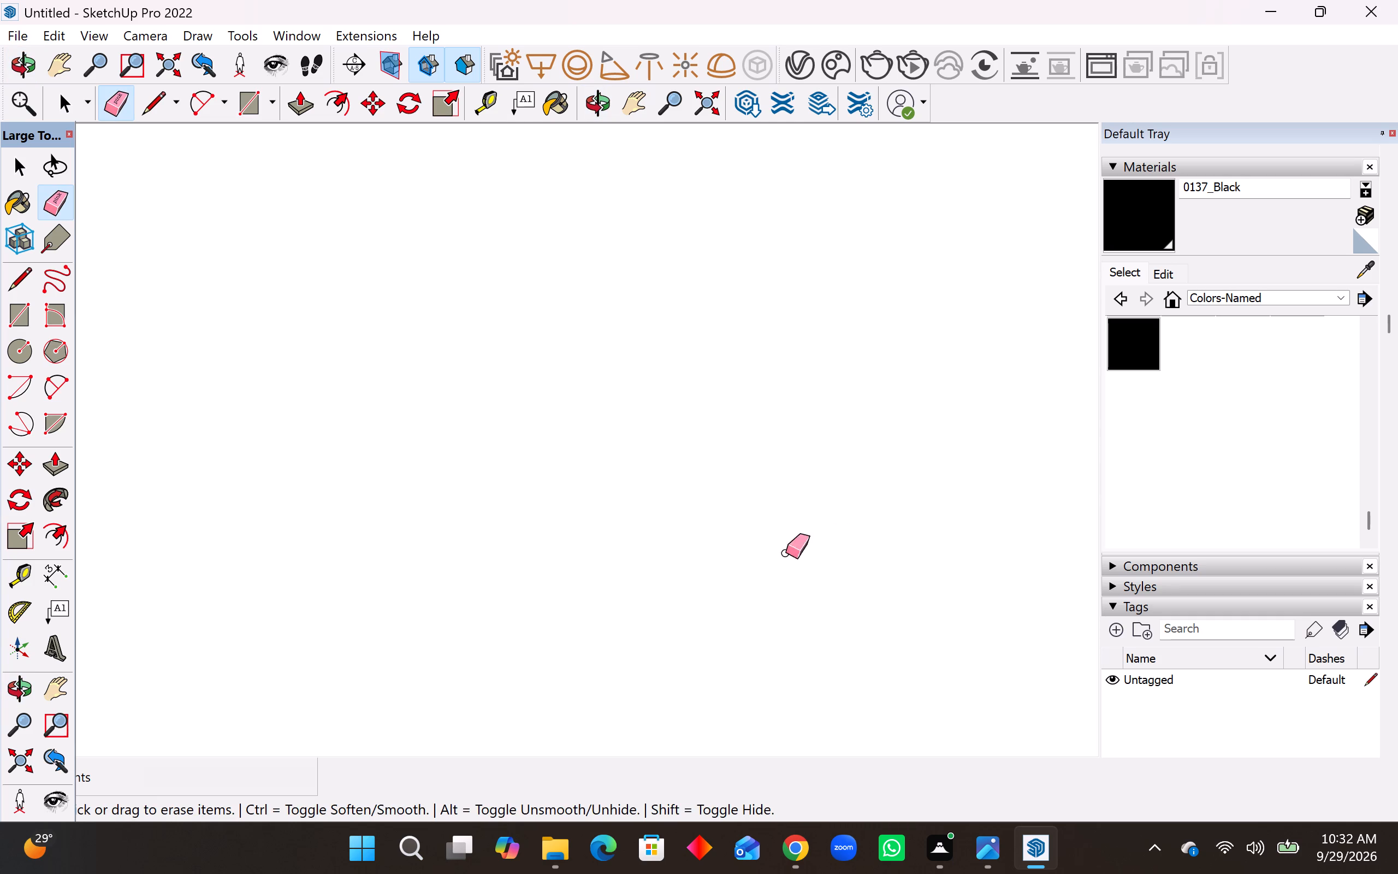
pyautogui.scroll(-20, 786, 553)
pyautogui.scroll(-20, 786, 553)
pyautogui.scroll(-6, 786, 553)
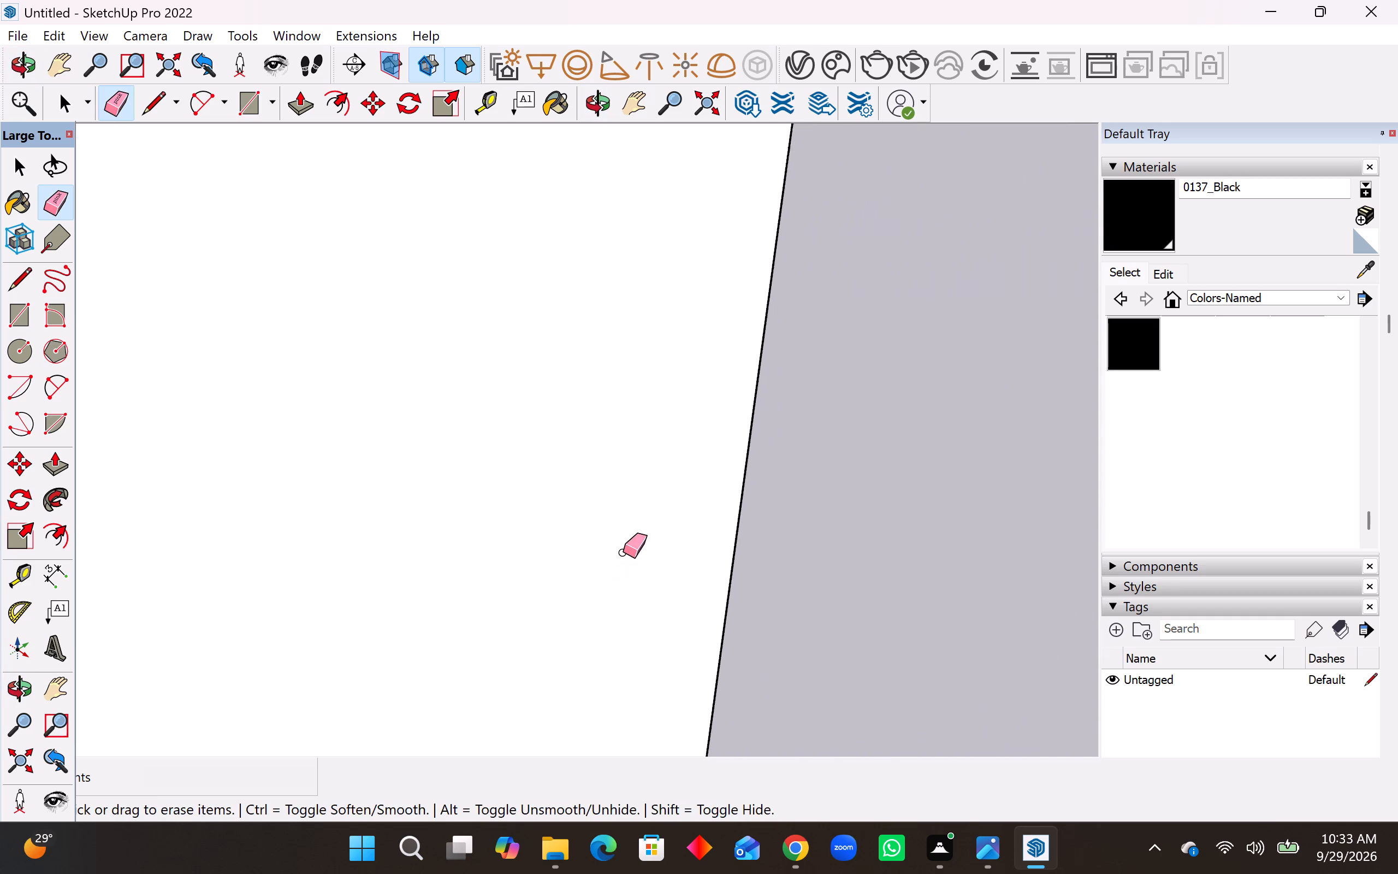
pyautogui.scroll(-20, 623, 552)
pyautogui.scroll(-12, 623, 552)
pyautogui.moveTo(728, 529); pyautogui.dragTo(419, 448, button='middle')
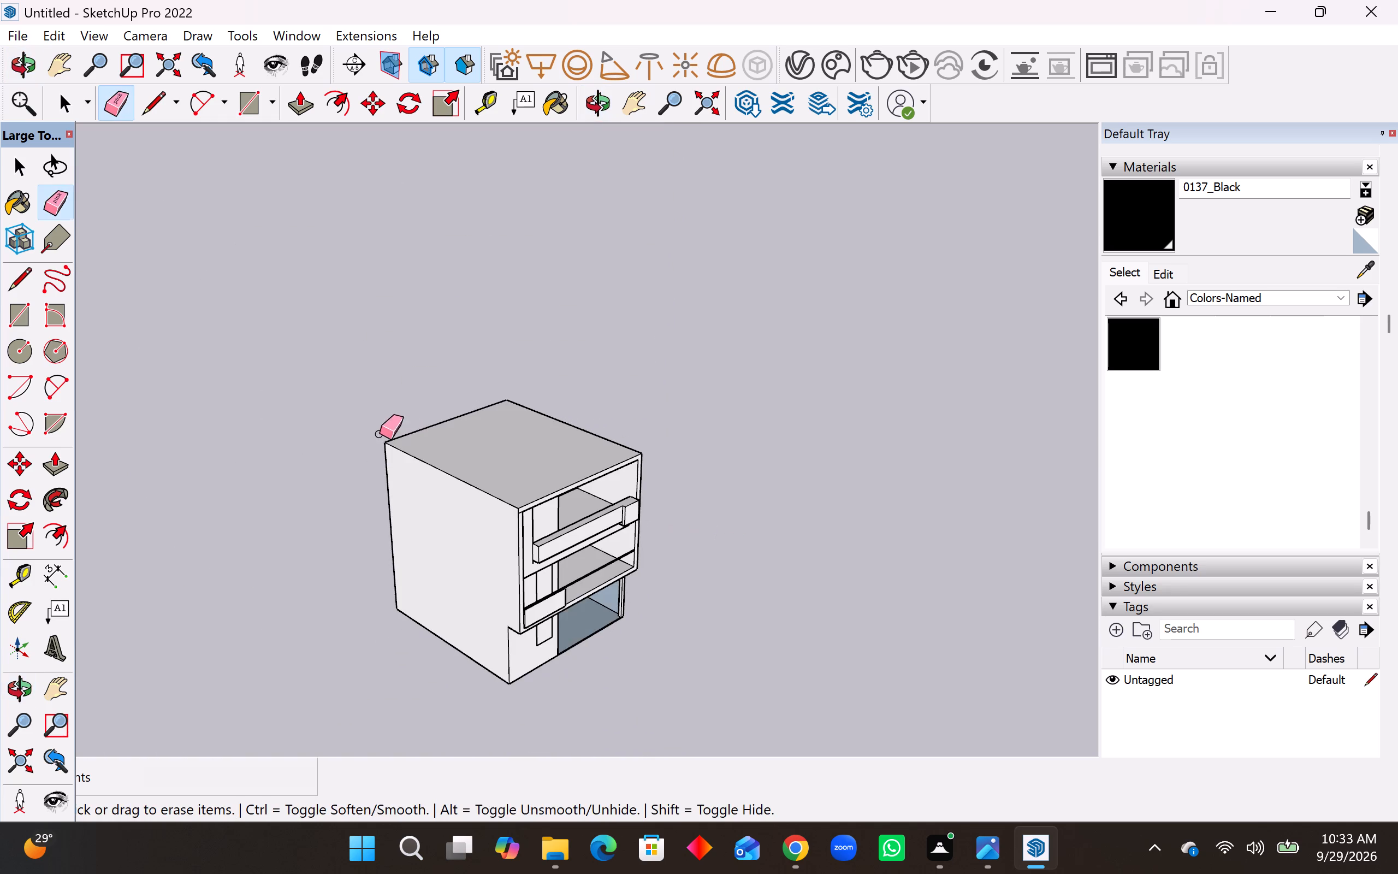
pyautogui.moveTo(563, 601); pyautogui.dragTo(549, 500, button='middle')
pyautogui.scroll(1, 544, 492)
pyautogui.scroll(15, 625, 541)
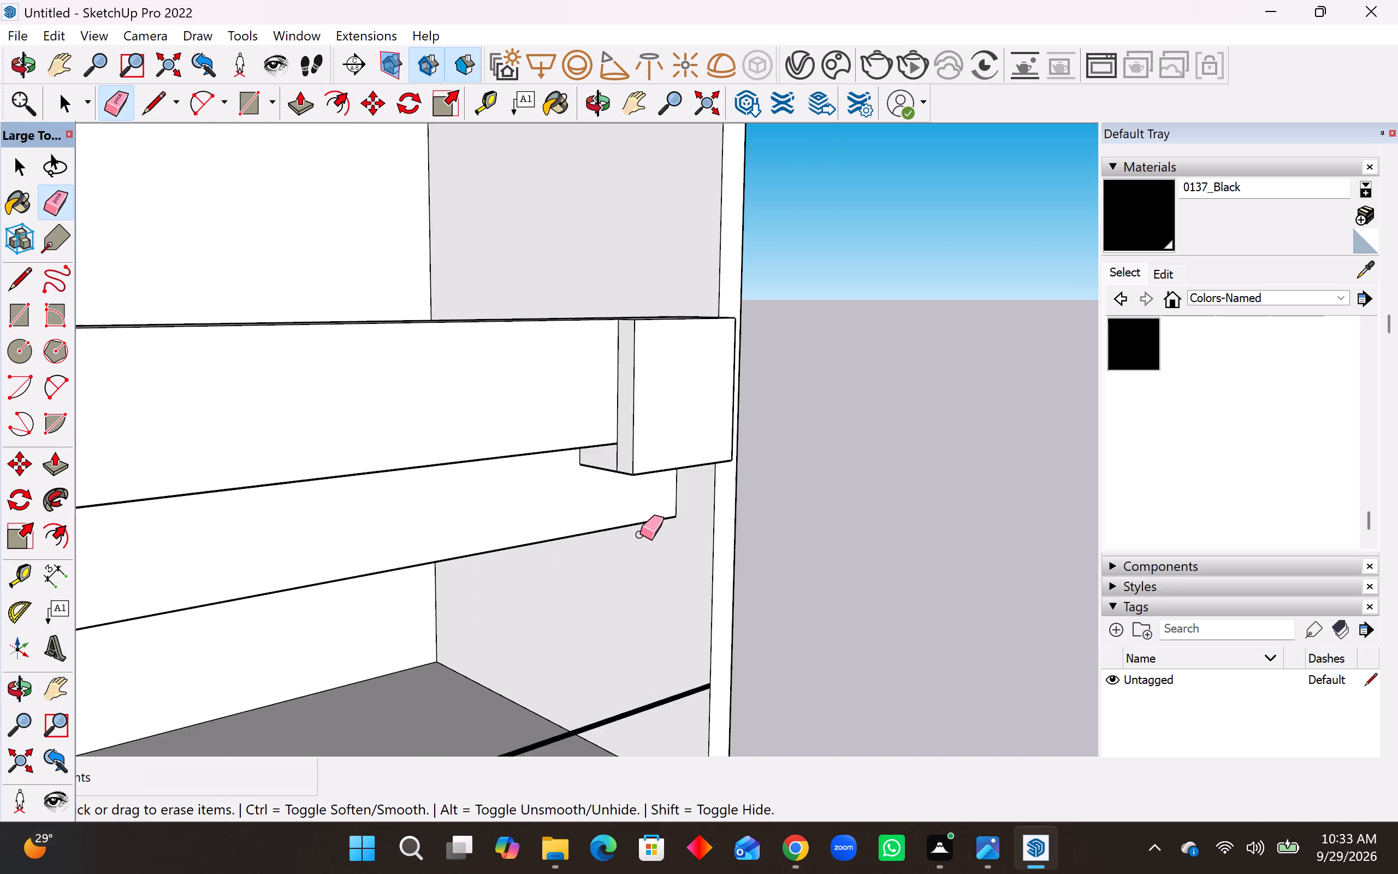
pyautogui.scroll(7, 640, 534)
pyautogui.scroll(-5, 670, 325)
pyautogui.moveTo(614, 377); pyautogui.dragTo(556, 332, button='middle')
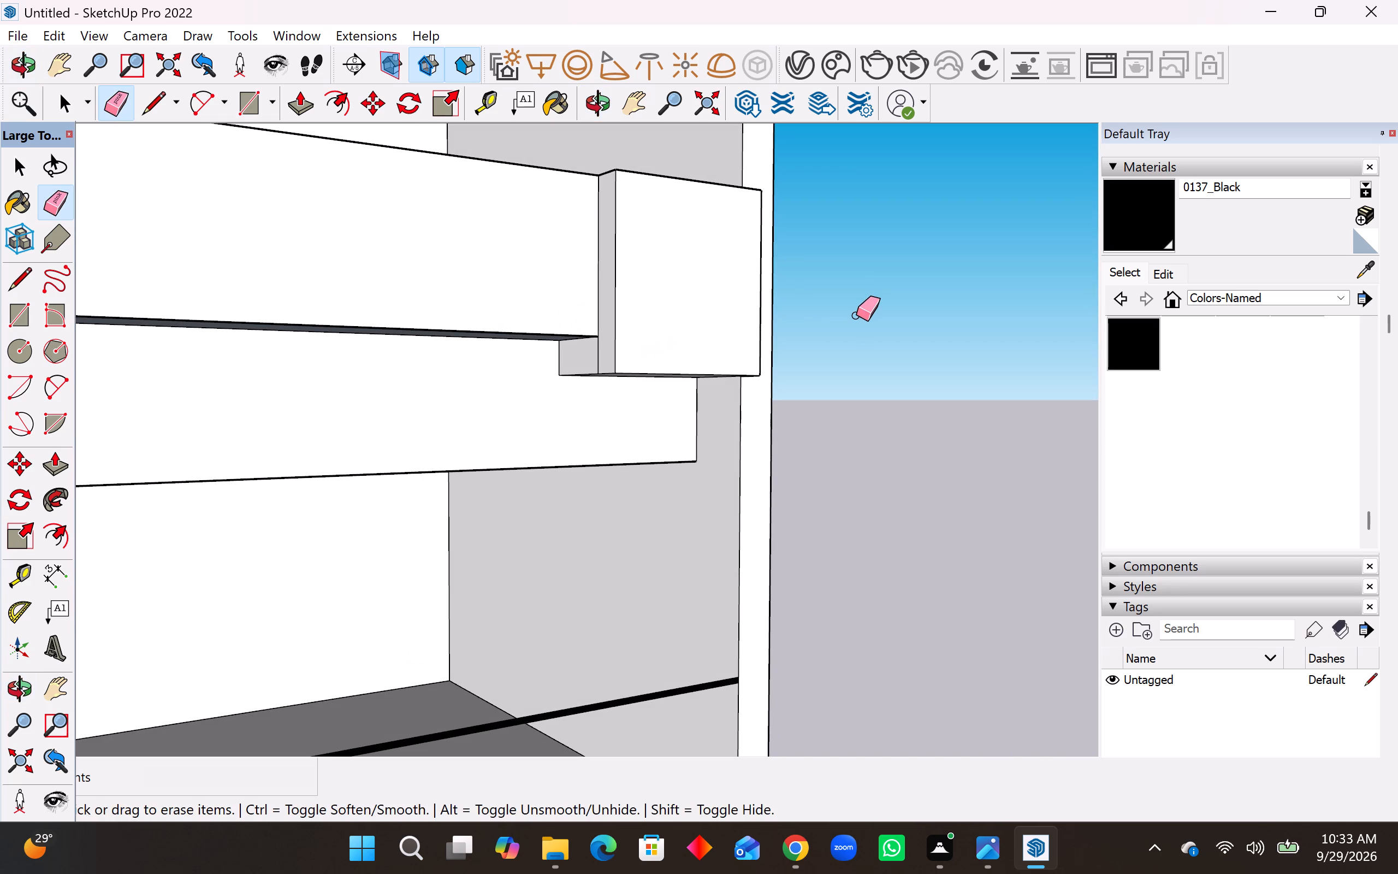
pyautogui.scroll(-4, 856, 315)
pyautogui.moveTo(722, 367); pyautogui.dragTo(827, 270, button='middle')
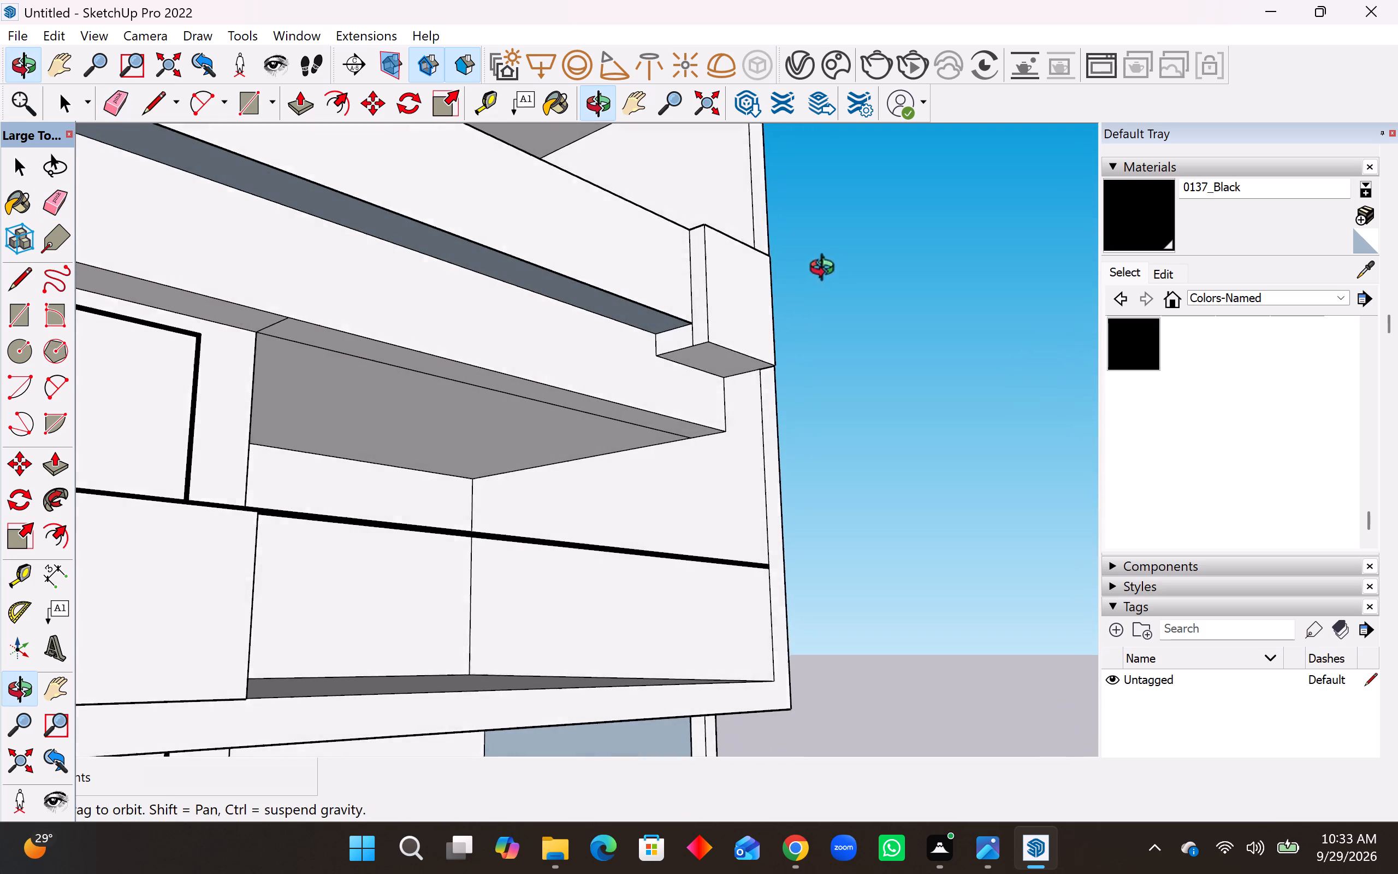
pyautogui.moveTo(827, 270); pyautogui.dragTo(880, 273, button='middle')
pyautogui.scroll(-4, 908, 345)
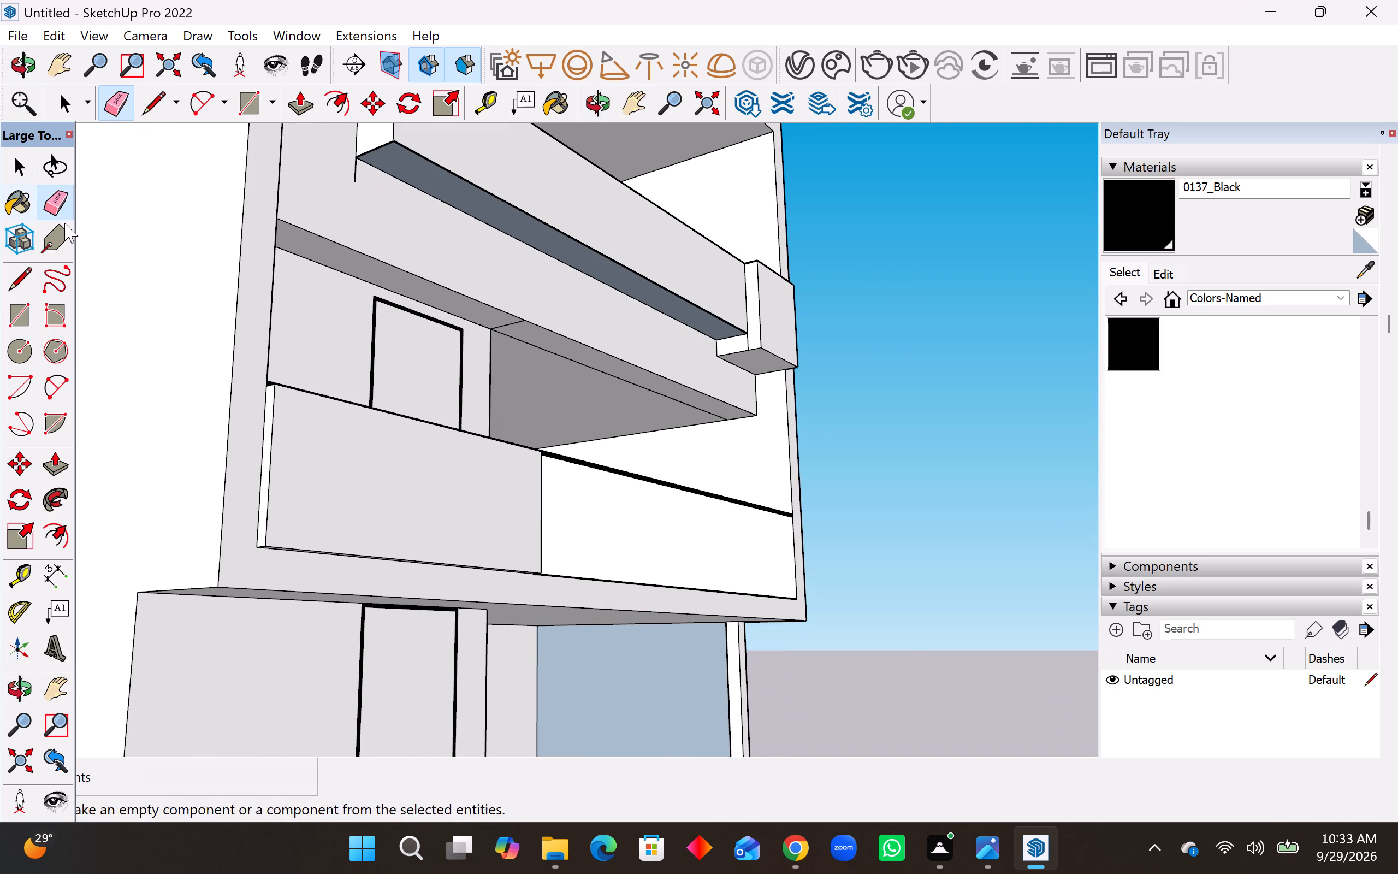
pyautogui.scroll(4, 372, 188)
pyautogui.click(348, 169)
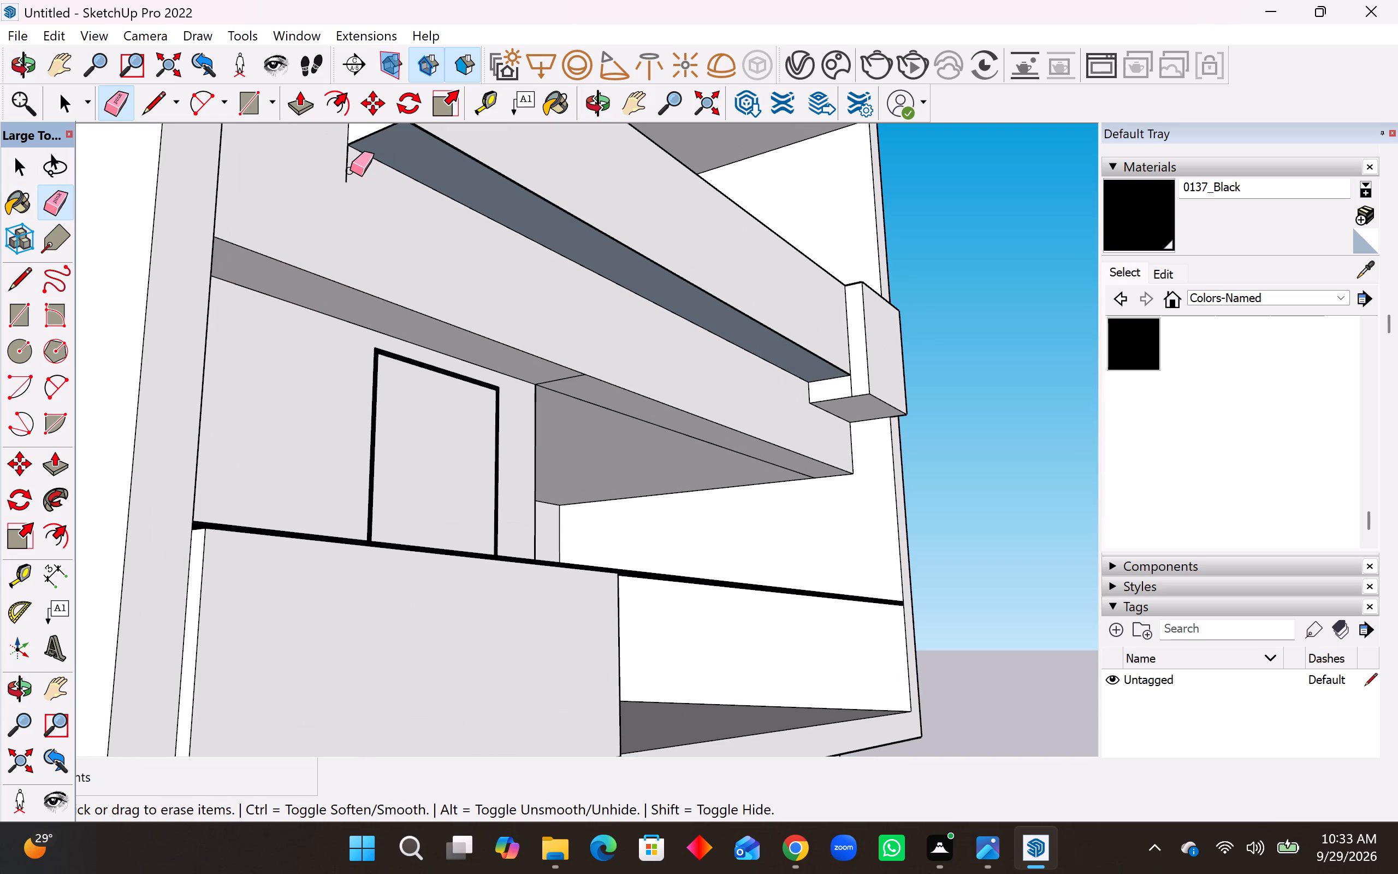
pyautogui.click(347, 170)
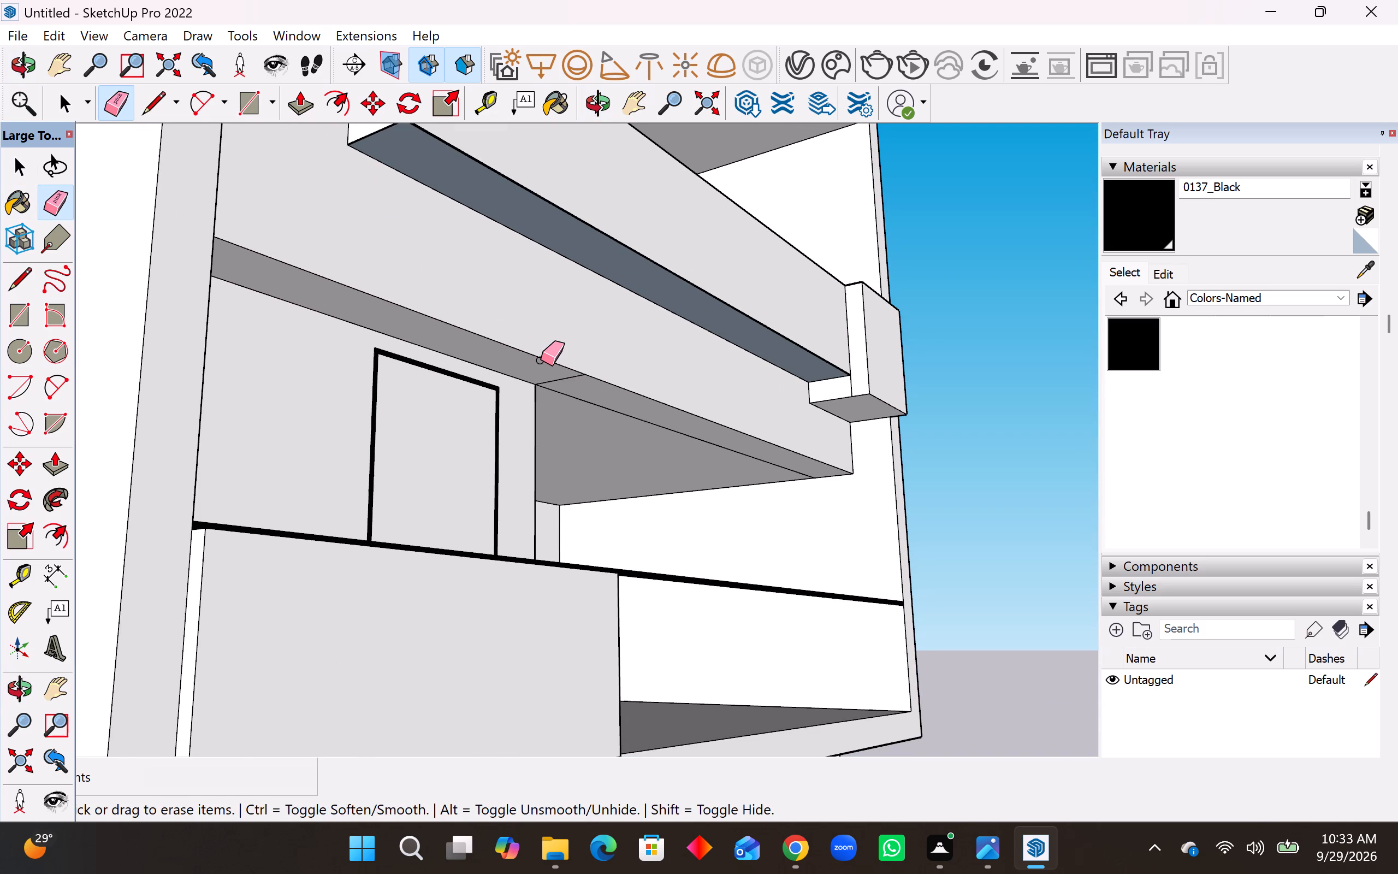
# Push/Pull the long ledge's underside down about 1' 2 13/16" to meet the end block's bottom corner.
pyautogui.scroll(-2, 541, 360)
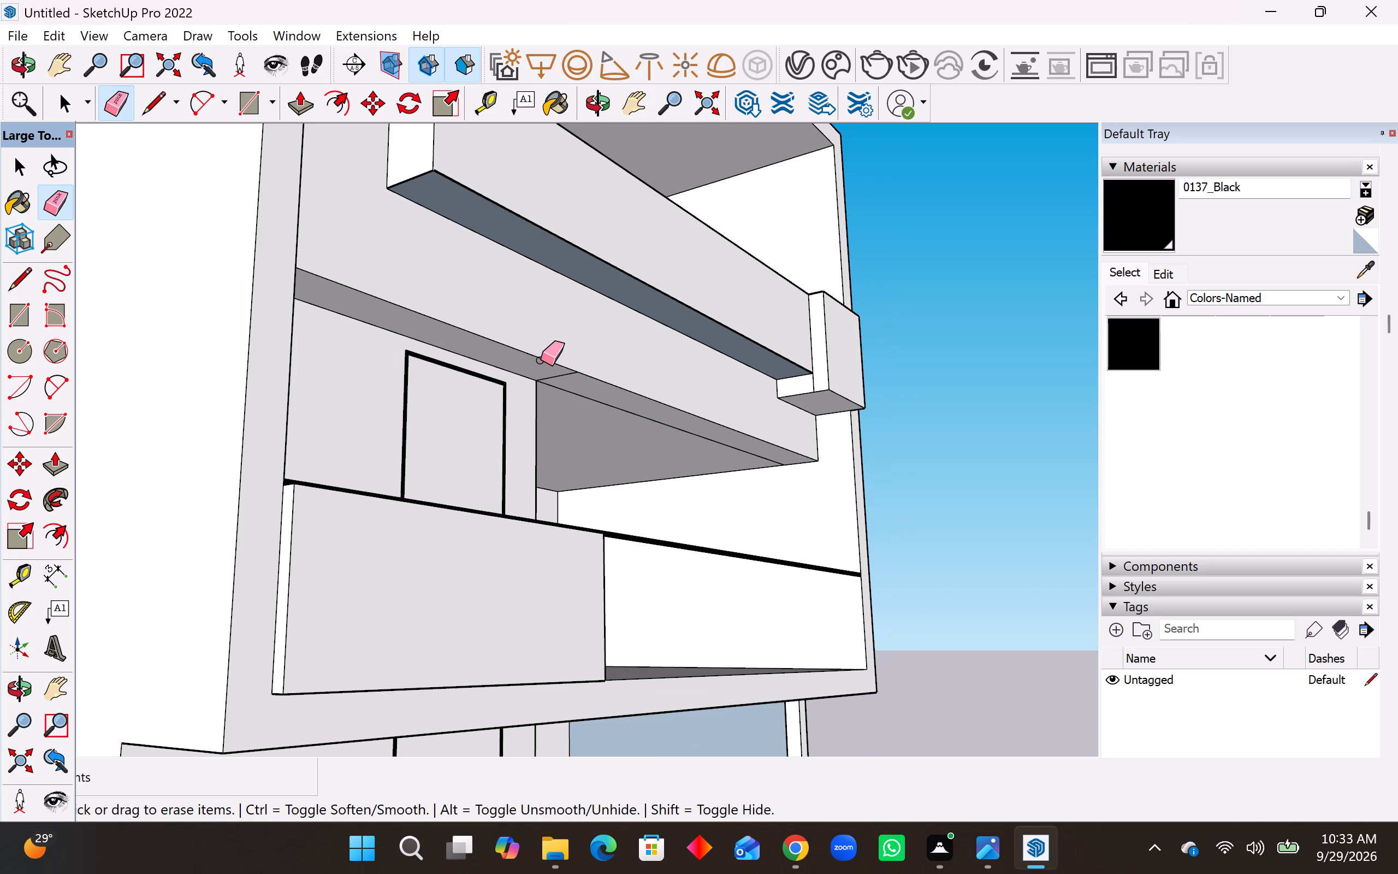
pyautogui.moveTo(471, 452); pyautogui.dragTo(471, 458, button='middle')
pyautogui.moveTo(531, 365); pyautogui.dragTo(472, 385, button='middle')
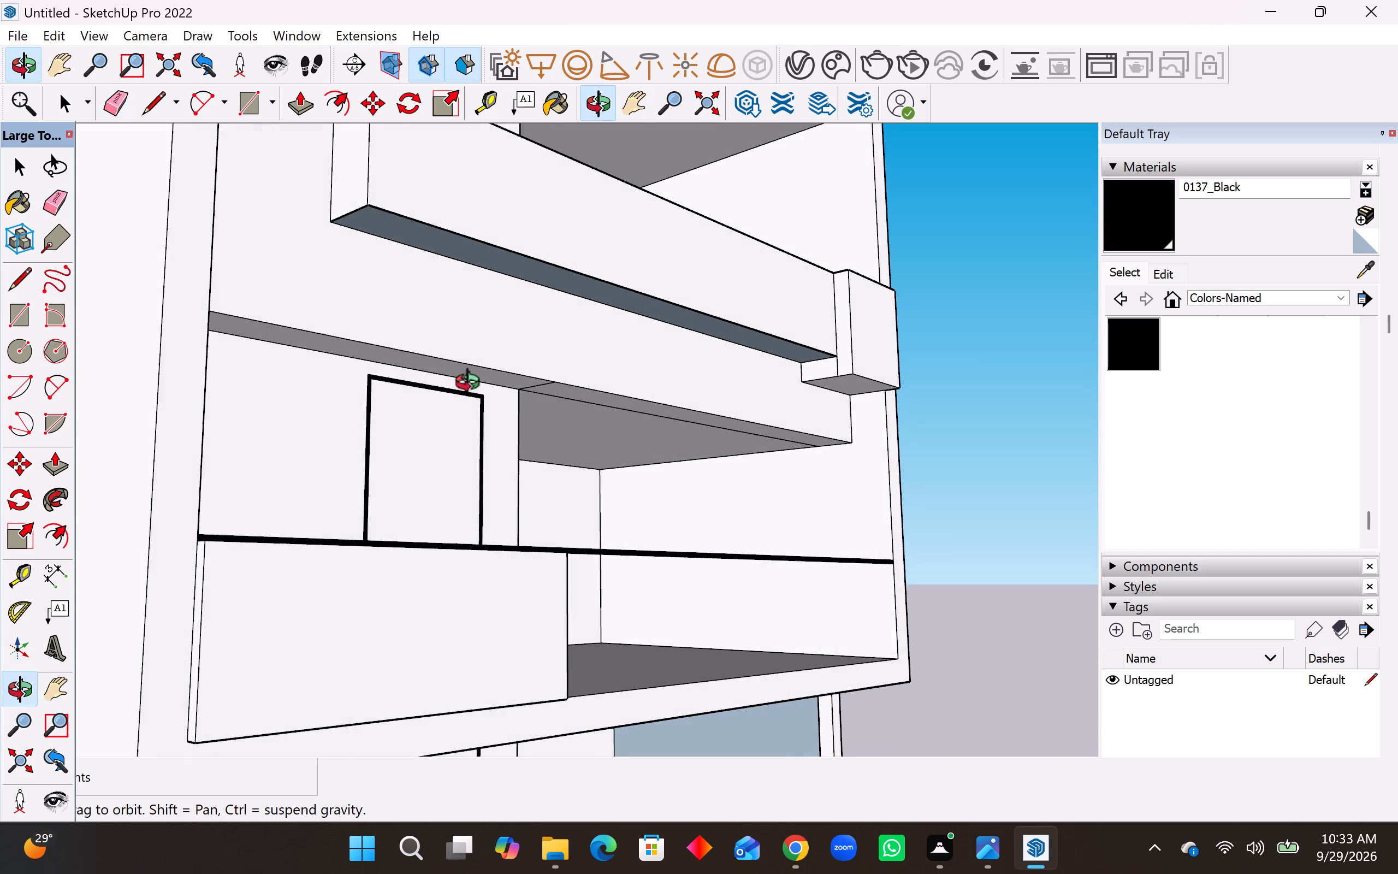
pyautogui.moveTo(472, 385); pyautogui.dragTo(443, 312, button='middle')
pyautogui.moveTo(435, 300); pyautogui.dragTo(396, 288, button='middle')
pyautogui.scroll(-4, 422, 316)
pyautogui.moveTo(402, 232); pyautogui.dragTo(420, 275, button='middle')
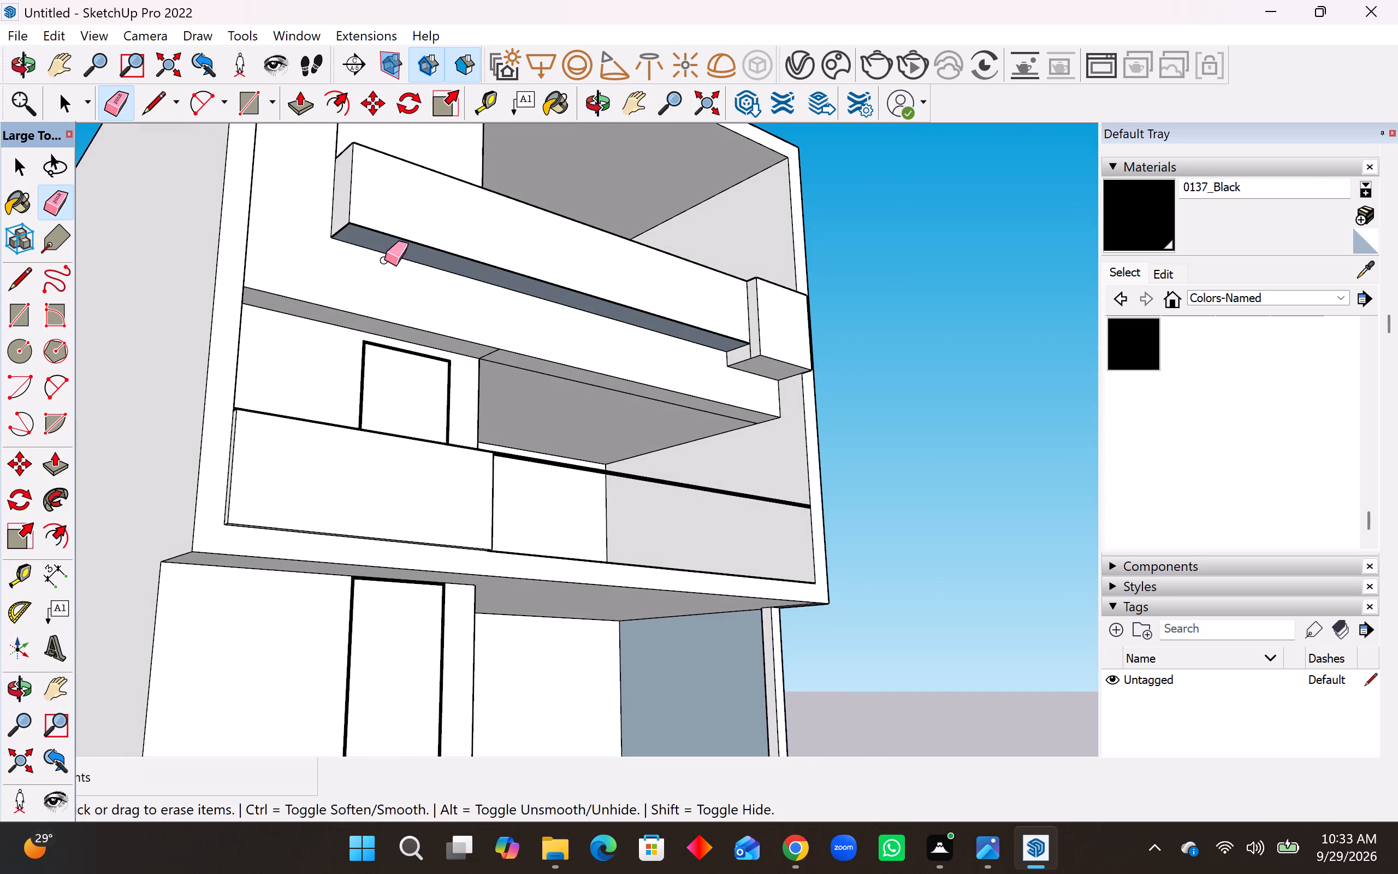
pyautogui.scroll(9, 378, 233)
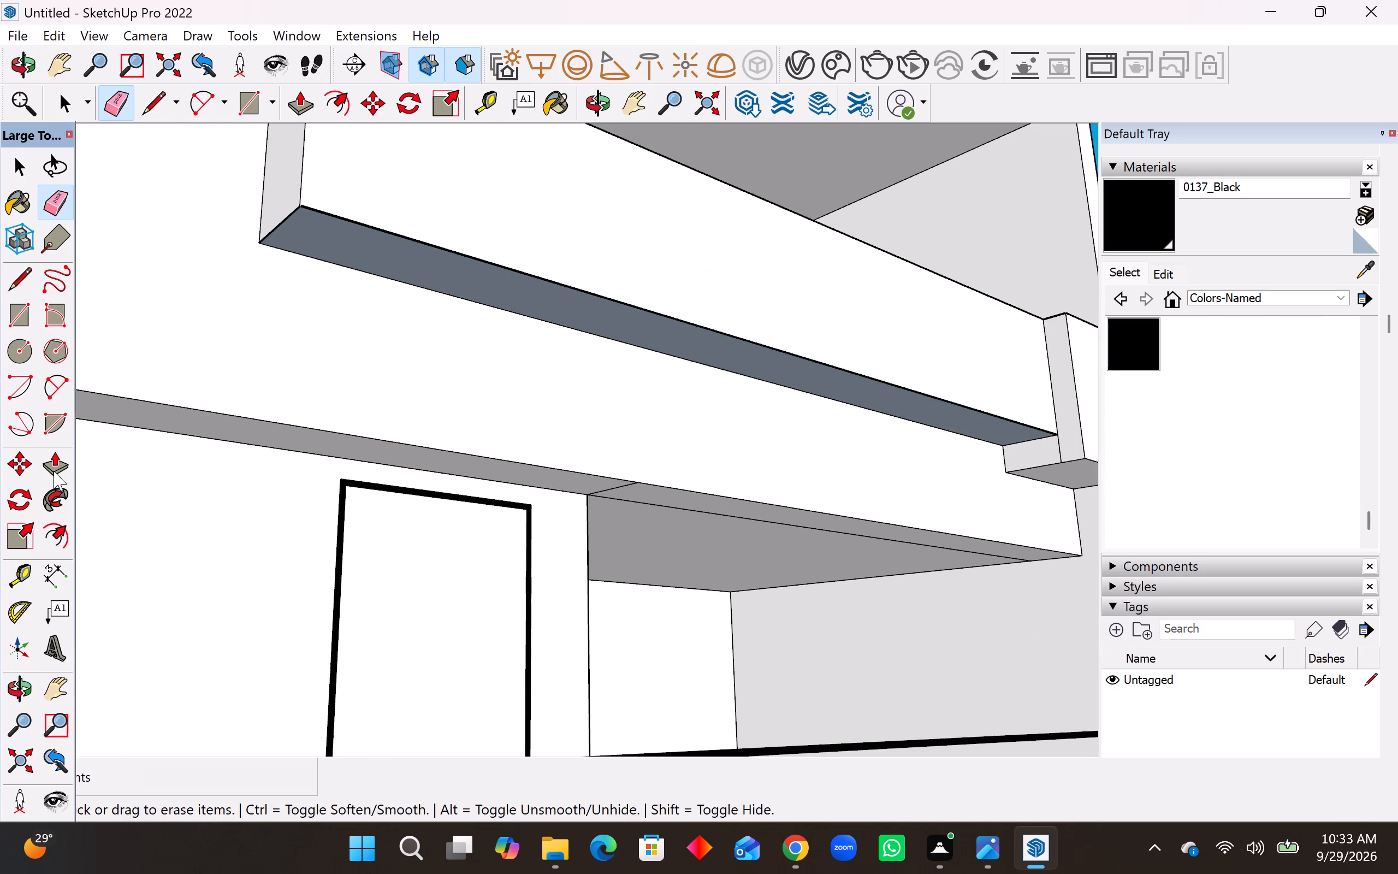
pyautogui.click(52, 465)
pyautogui.click(493, 276)
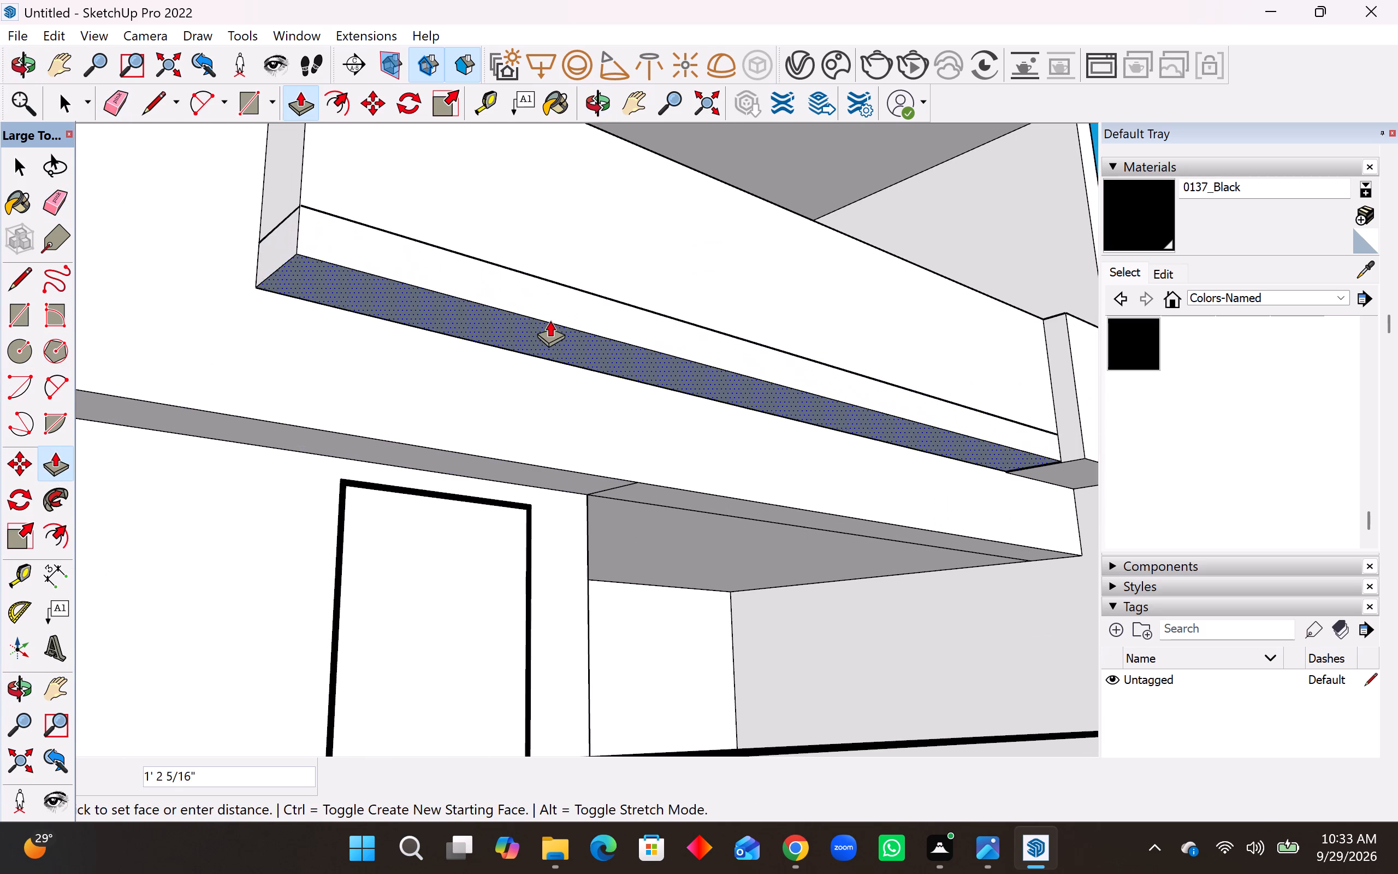
pyautogui.click(1071, 460)
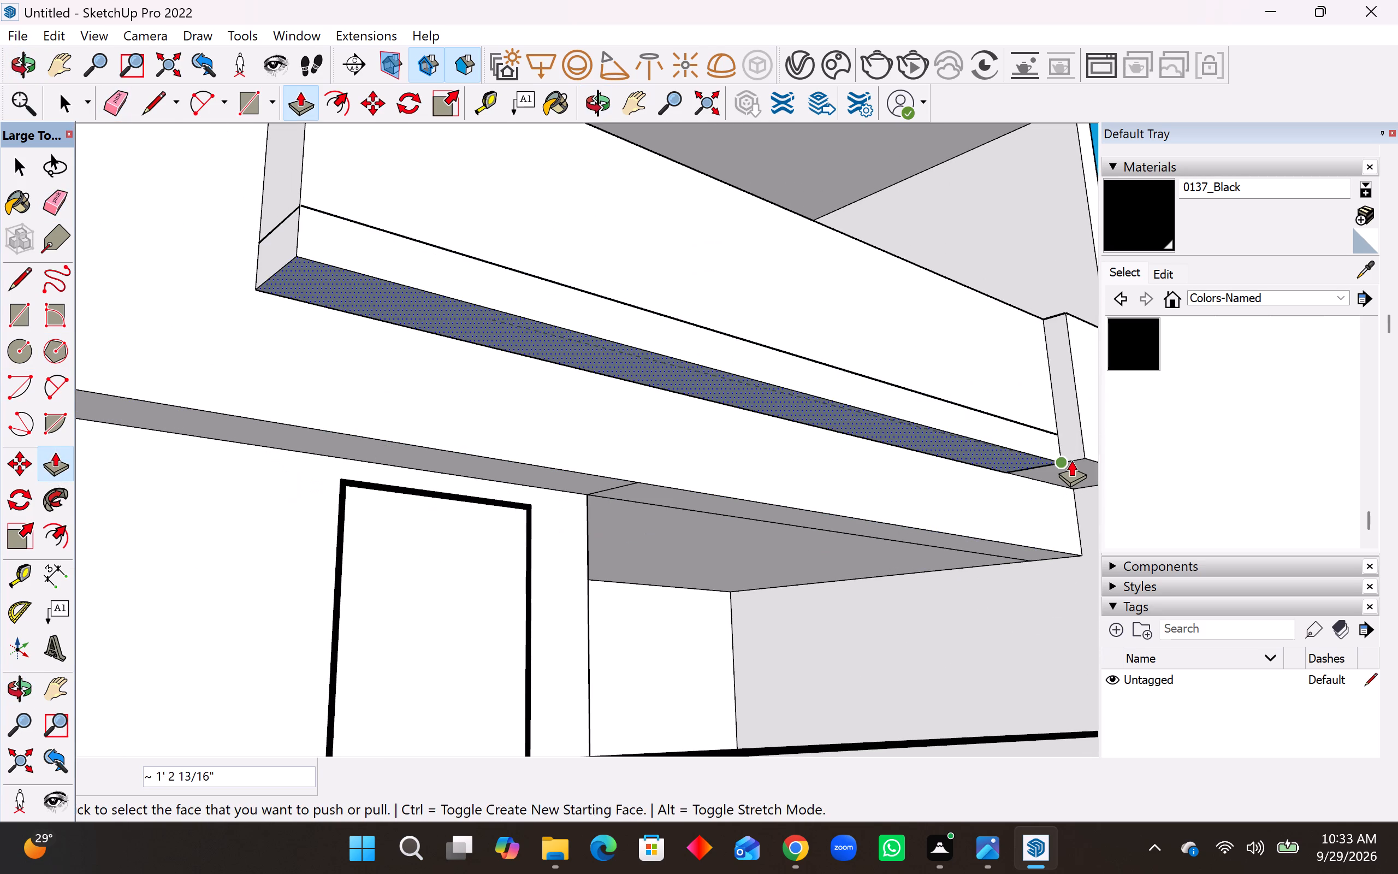
# Examine the extended ledge's front, its free end and its alignment with the end block.
pyautogui.middleClick(978, 422)
pyautogui.moveTo(978, 436); pyautogui.dragTo(1002, 529, button='middle')
pyautogui.moveTo(949, 483); pyautogui.dragTo(838, 504, button='middle')
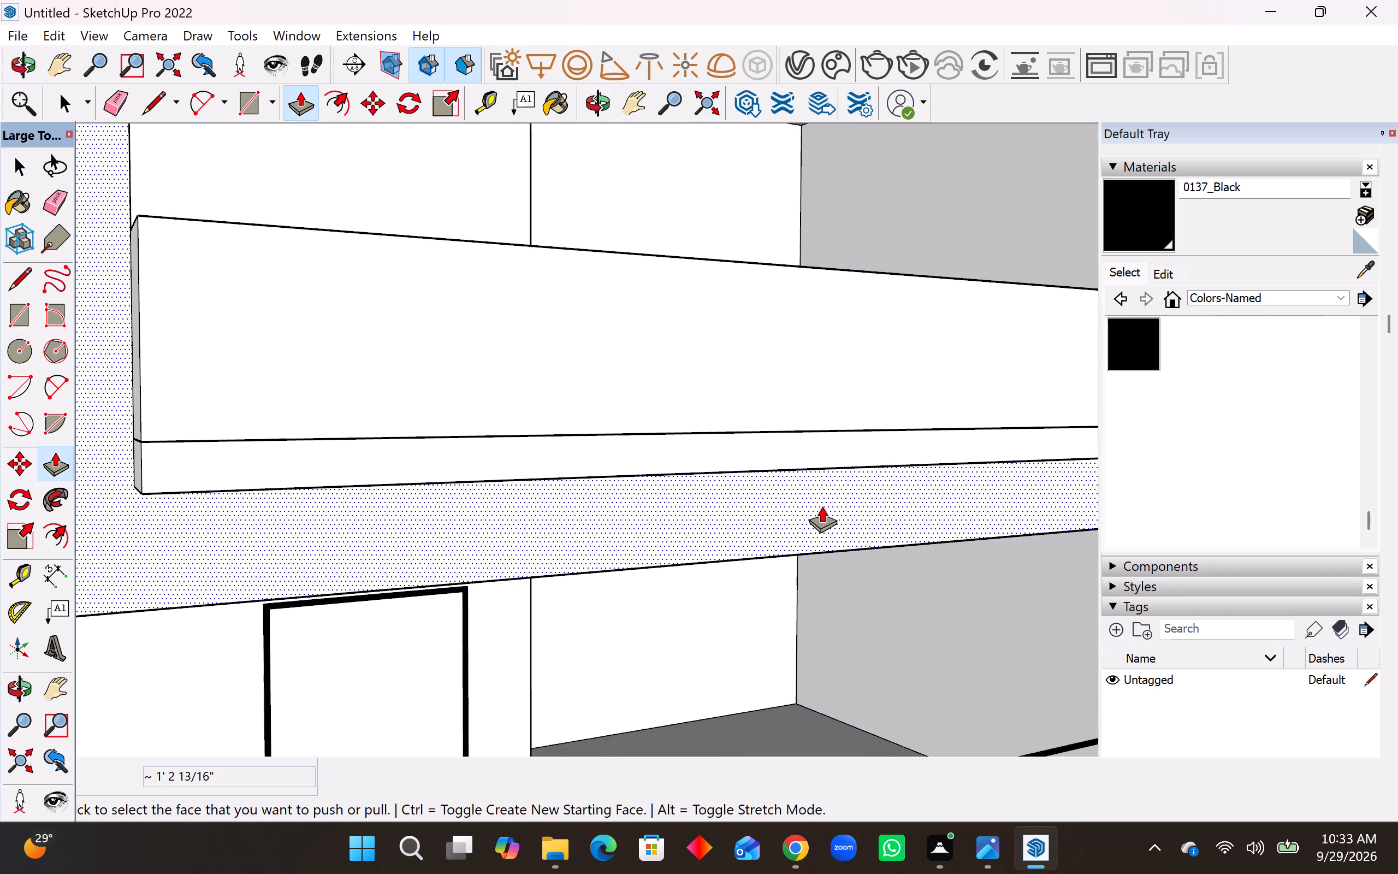
pyautogui.scroll(-5, 604, 492)
pyautogui.press('space')
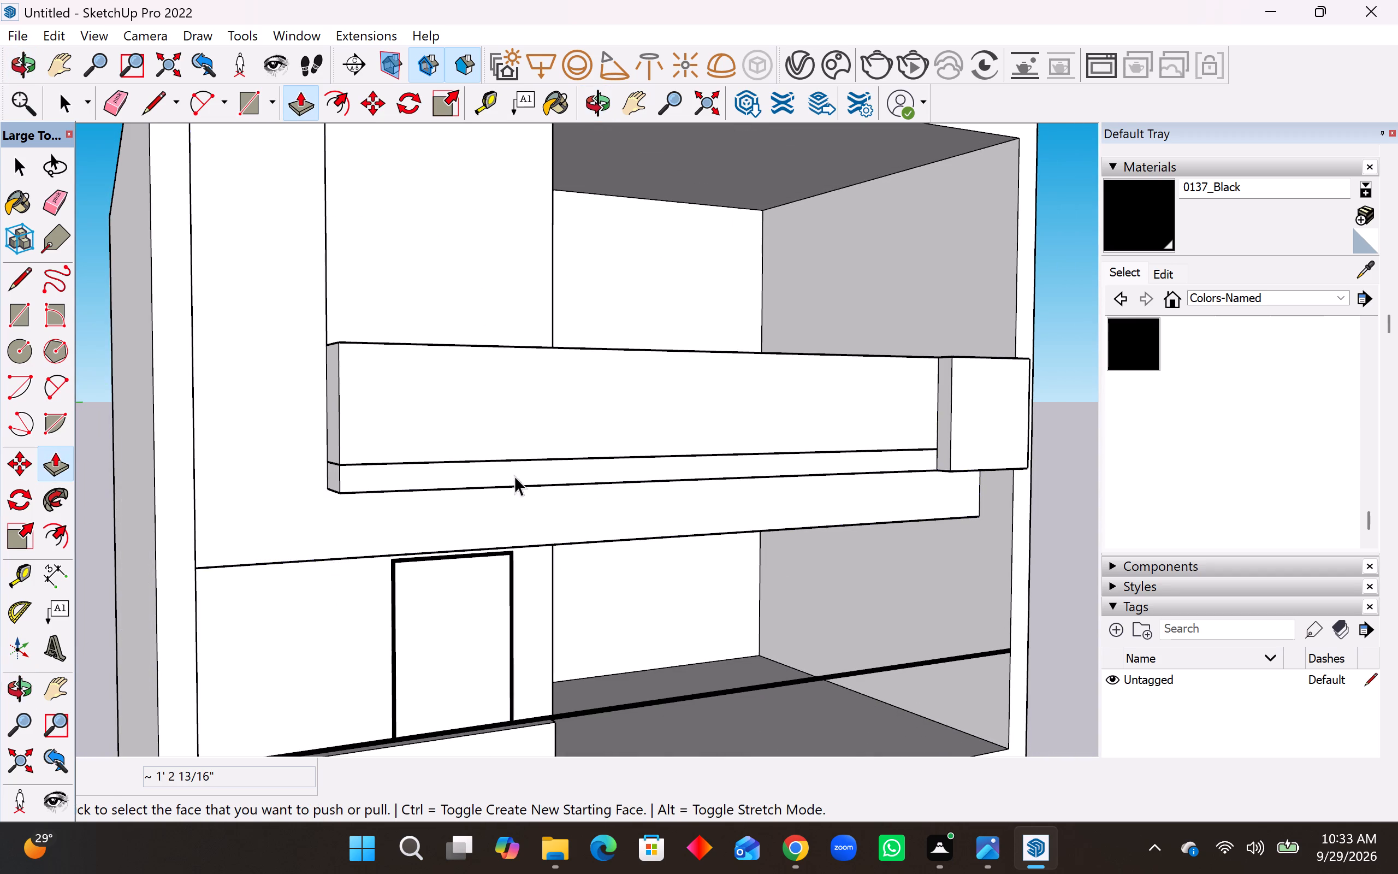
pyautogui.scroll(-4, 472, 481)
pyautogui.moveTo(520, 470); pyautogui.dragTo(384, 470, button='middle')
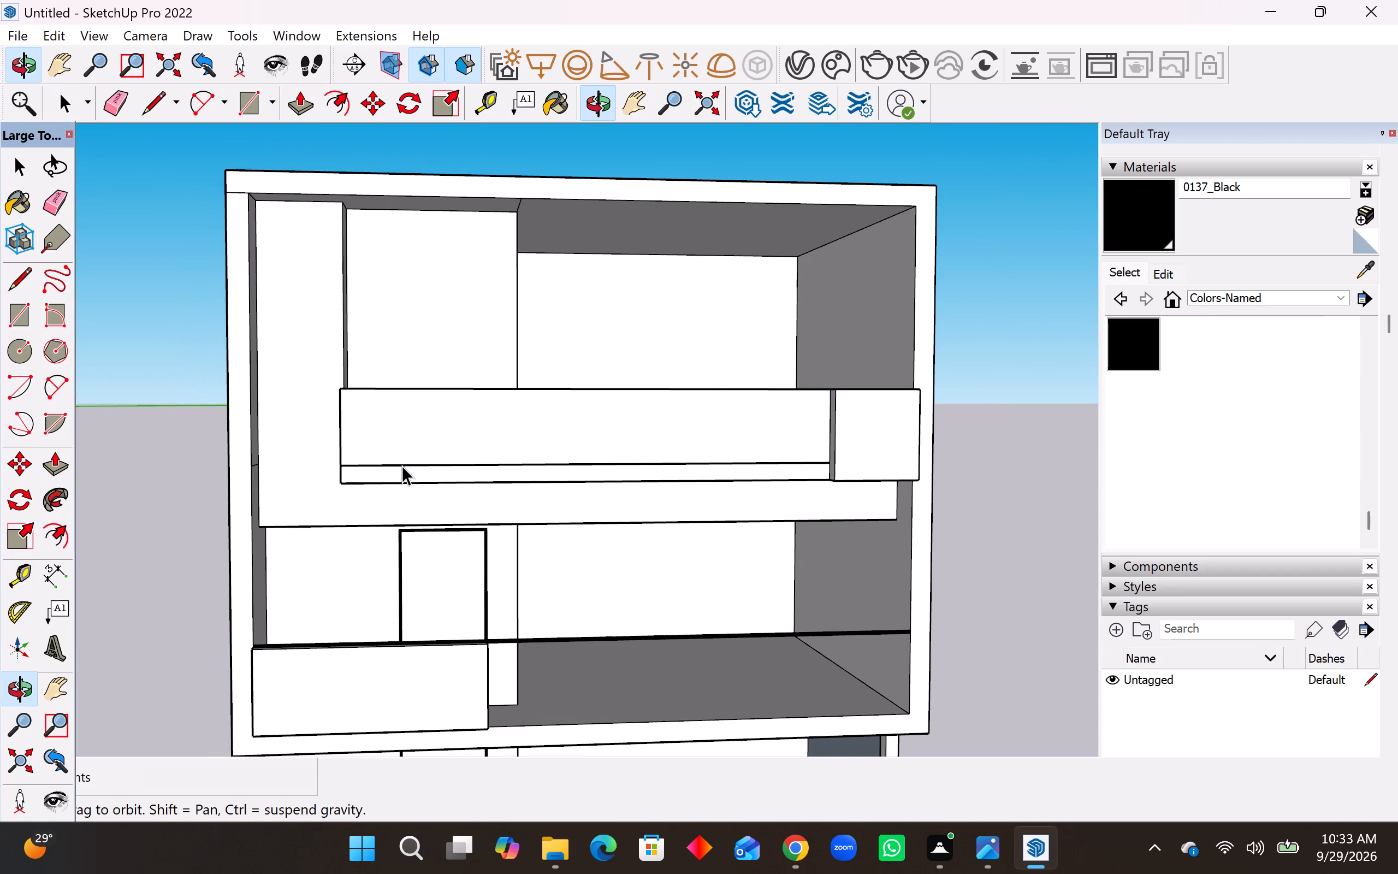
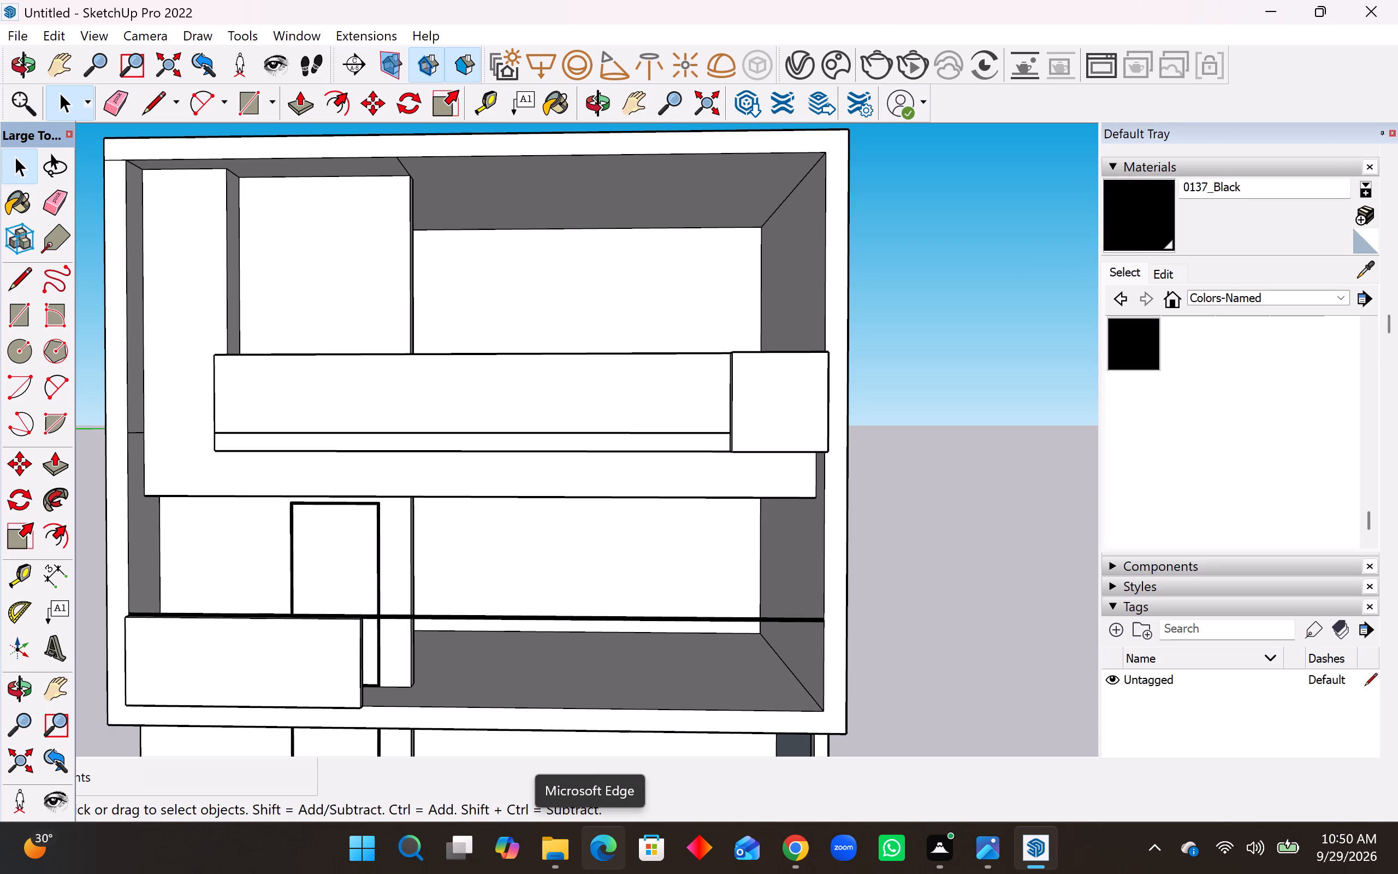
# Examine the whole front facade from below, head-on and from the side to check the ledge, end block and floors together.
pyautogui.middleClick(535, 478)
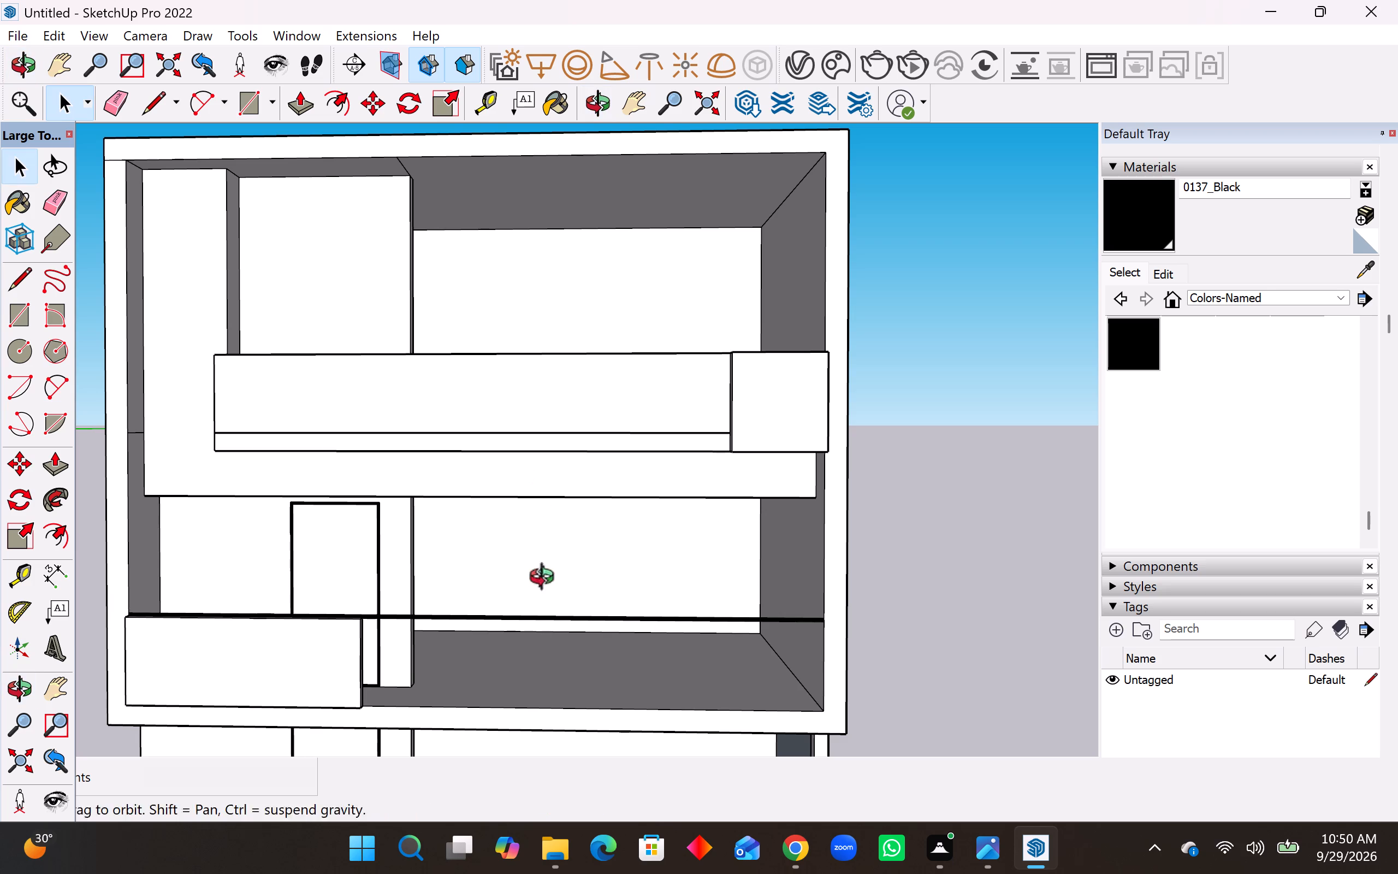
pyautogui.middleClick(547, 580)
pyautogui.moveTo(596, 463); pyautogui.dragTo(541, 465, button='middle')
pyautogui.scroll(-9, 629, 477)
pyautogui.moveTo(634, 528); pyautogui.dragTo(639, 501, button='middle')
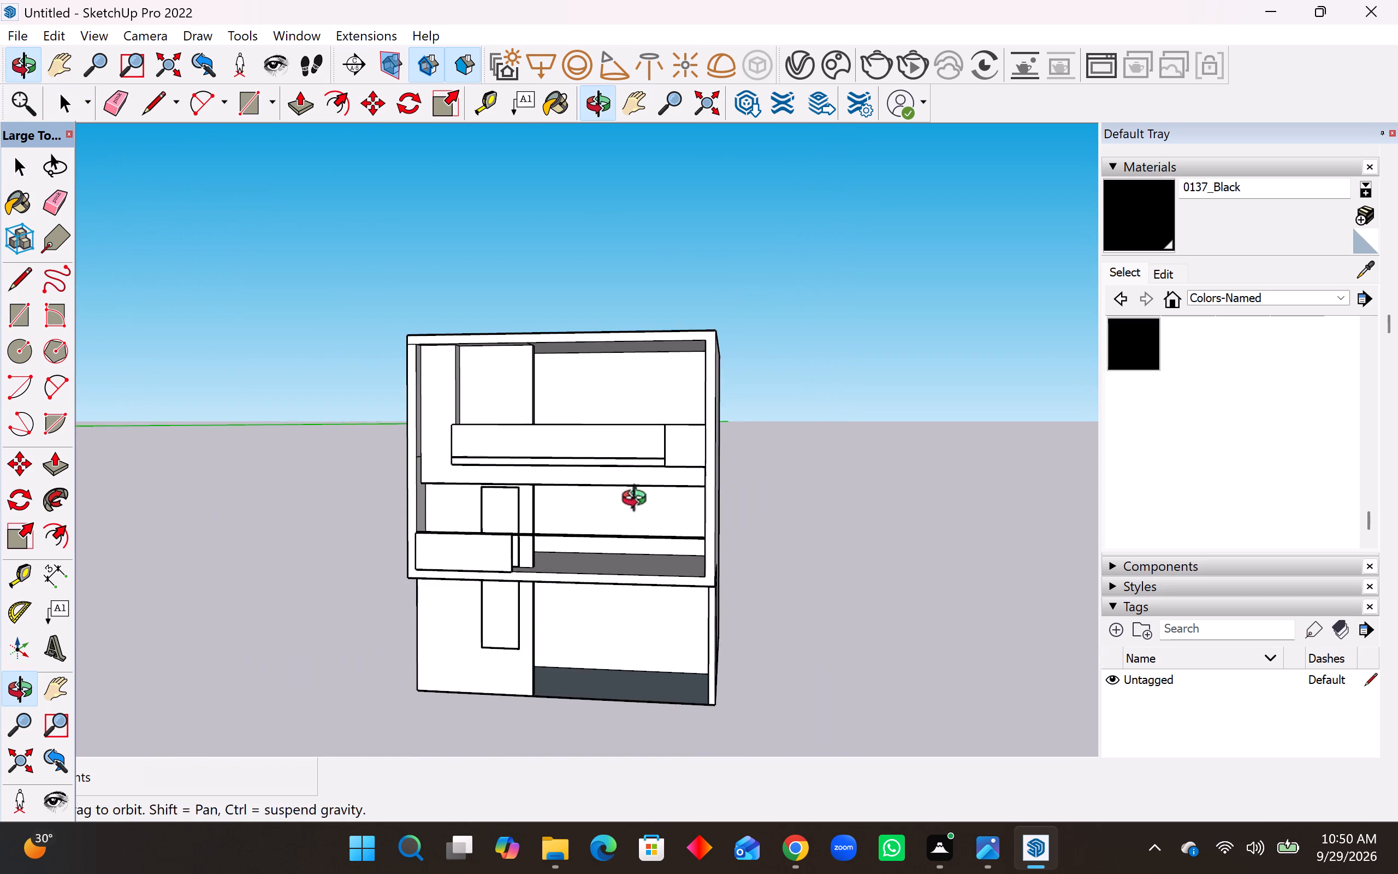
pyautogui.moveTo(639, 501); pyautogui.dragTo(656, 435, button='middle')
pyautogui.scroll(5, 653, 640)
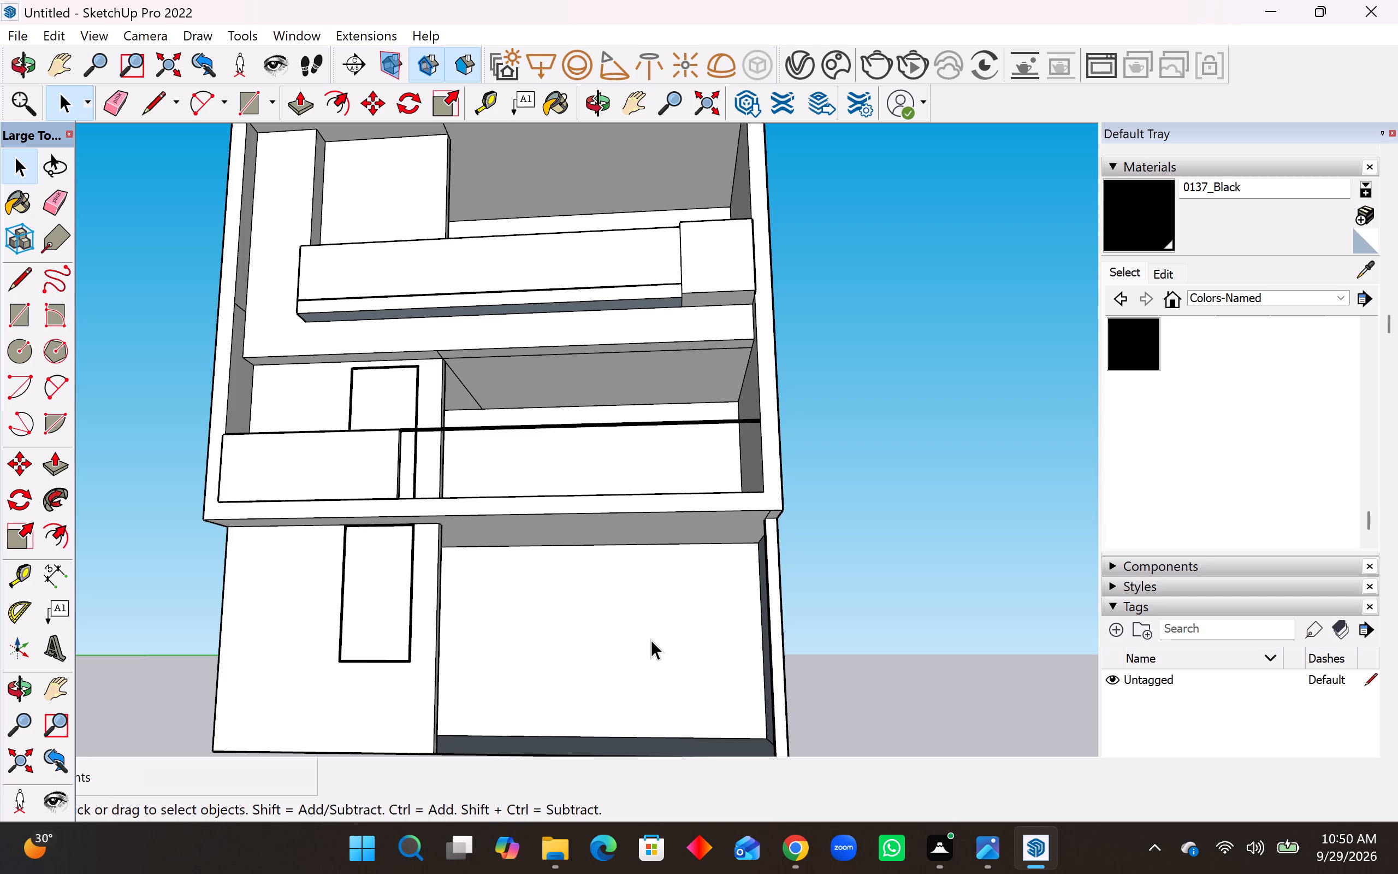
pyautogui.scroll(-2, 635, 653)
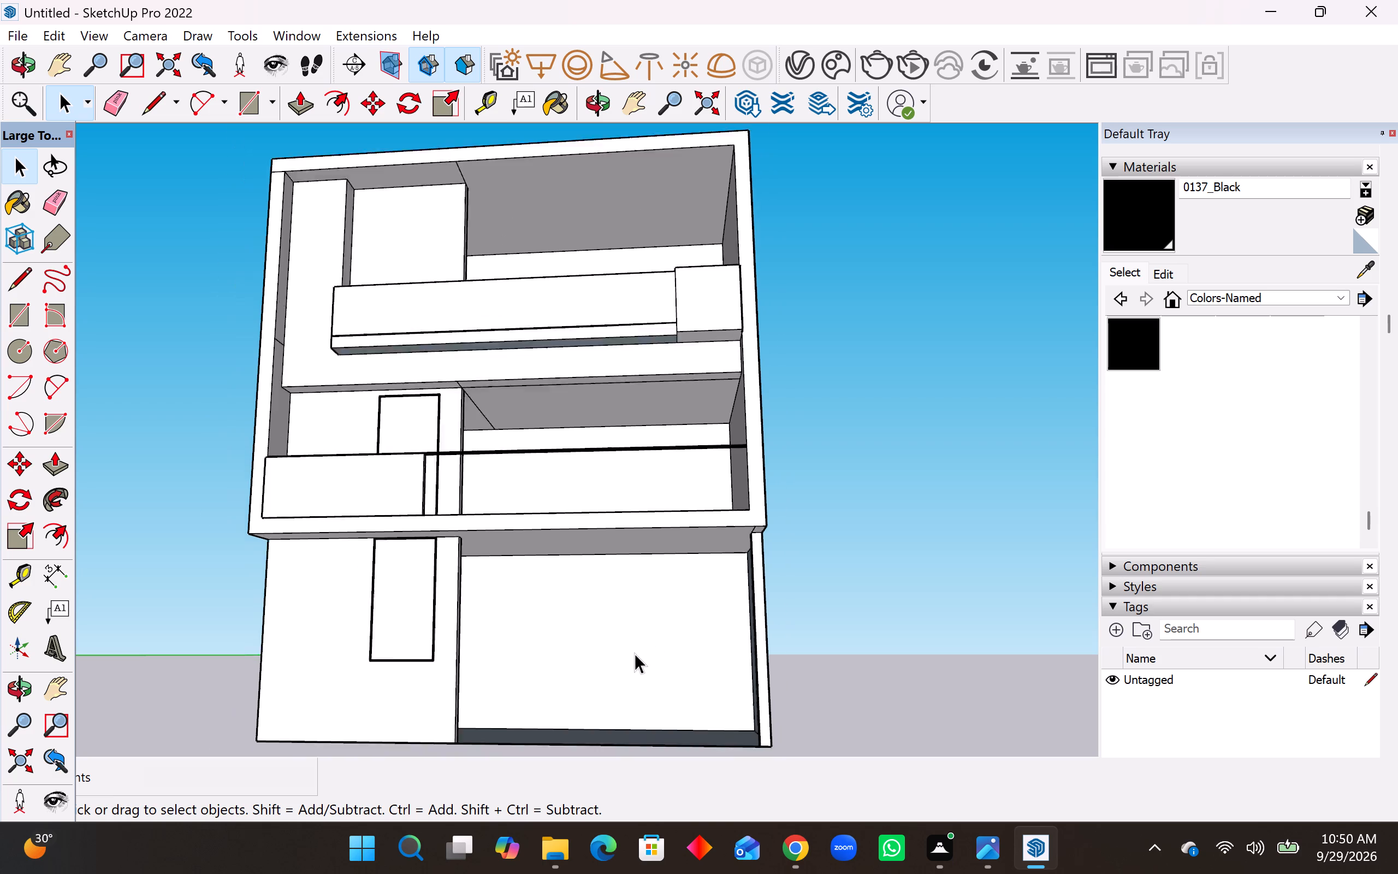
pyautogui.scroll(-2, 635, 653)
pyautogui.moveTo(633, 631); pyautogui.dragTo(636, 655, button='middle')
pyautogui.moveTo(591, 592); pyautogui.dragTo(609, 650, button='middle')
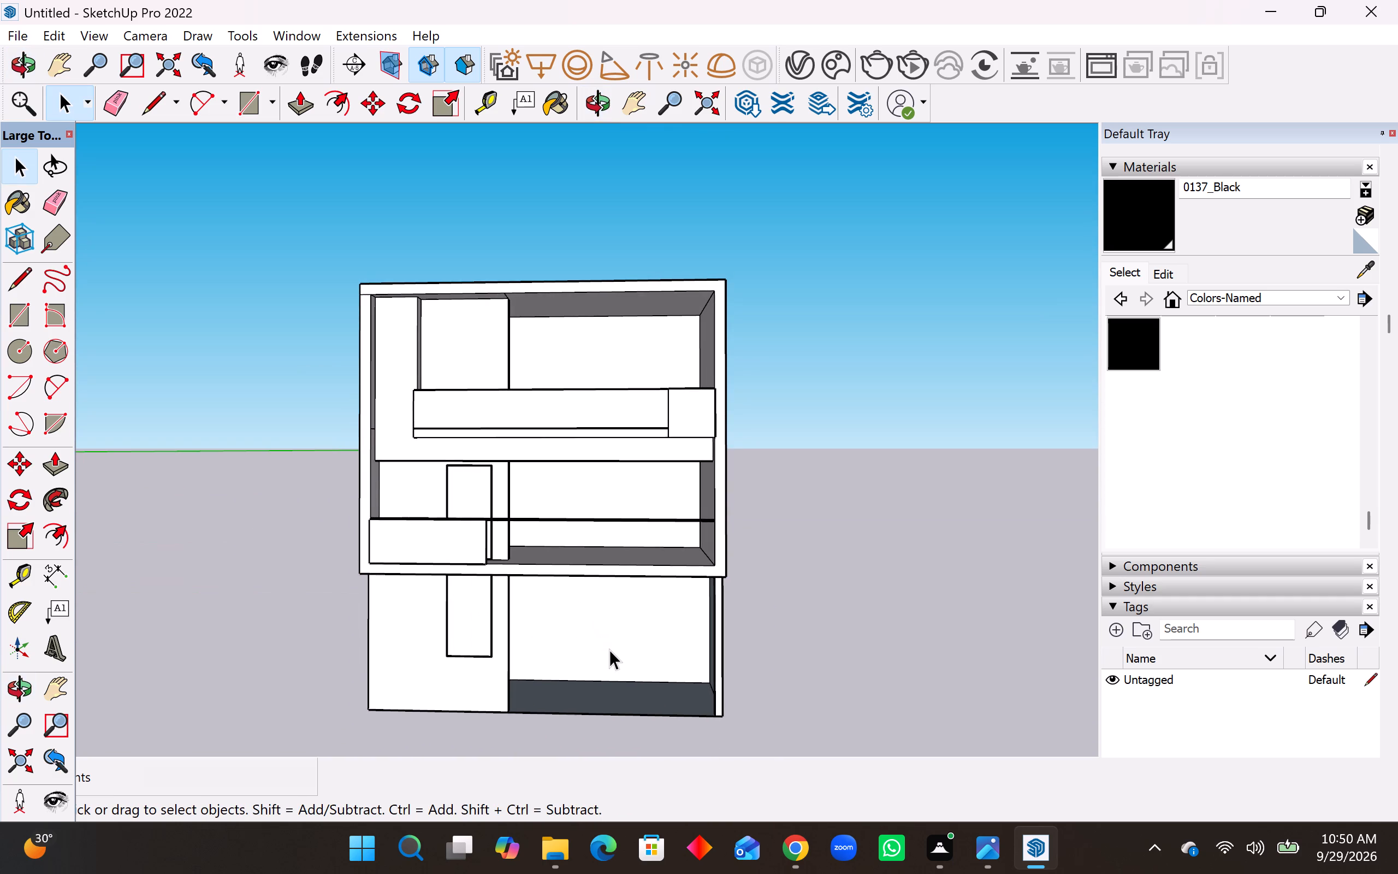
pyautogui.scroll(-4, 640, 624)
pyautogui.scroll(3, 559, 575)
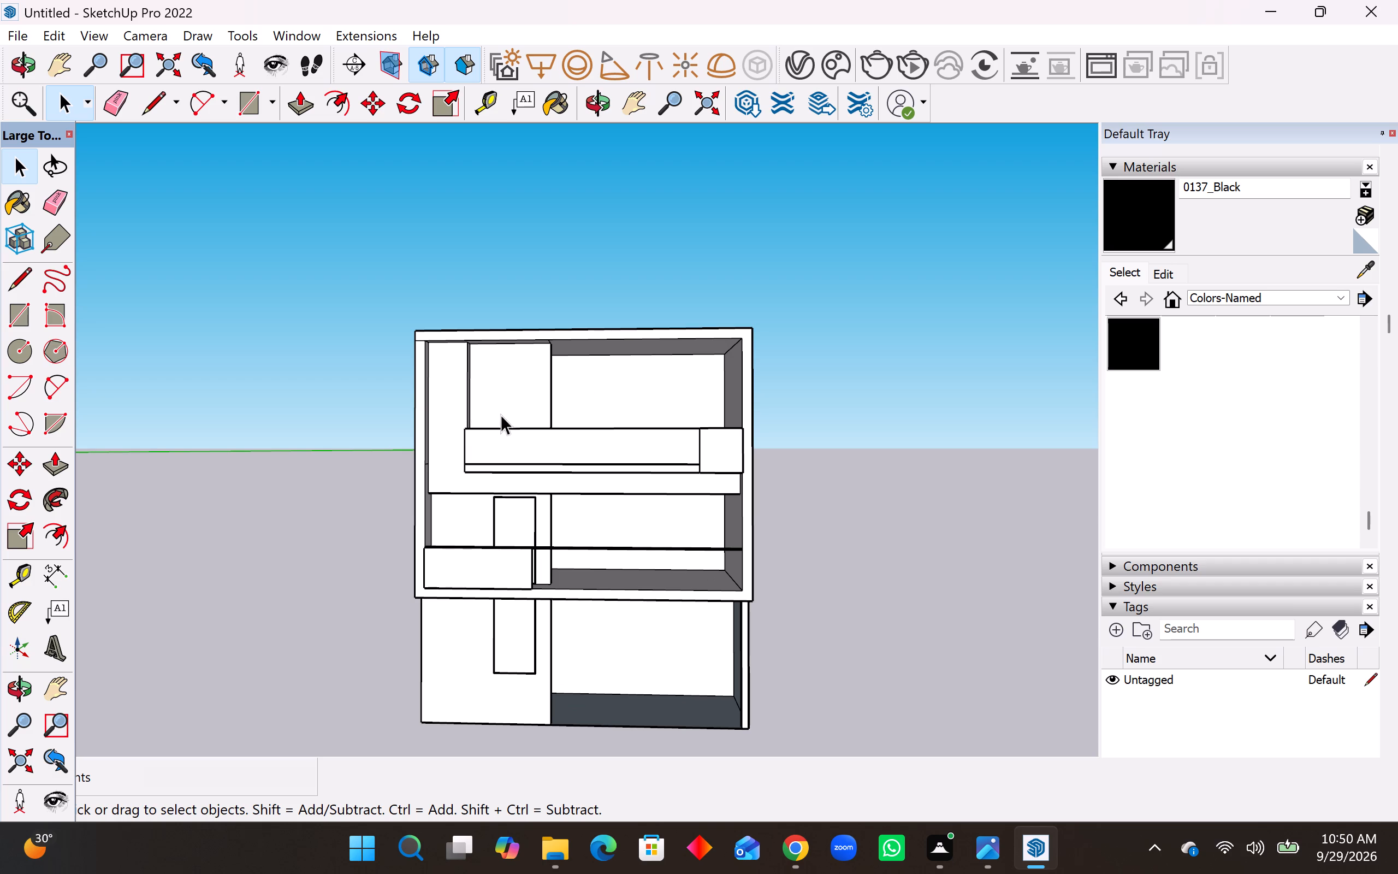
pyautogui.moveTo(564, 439); pyautogui.dragTo(309, 454, button='middle')
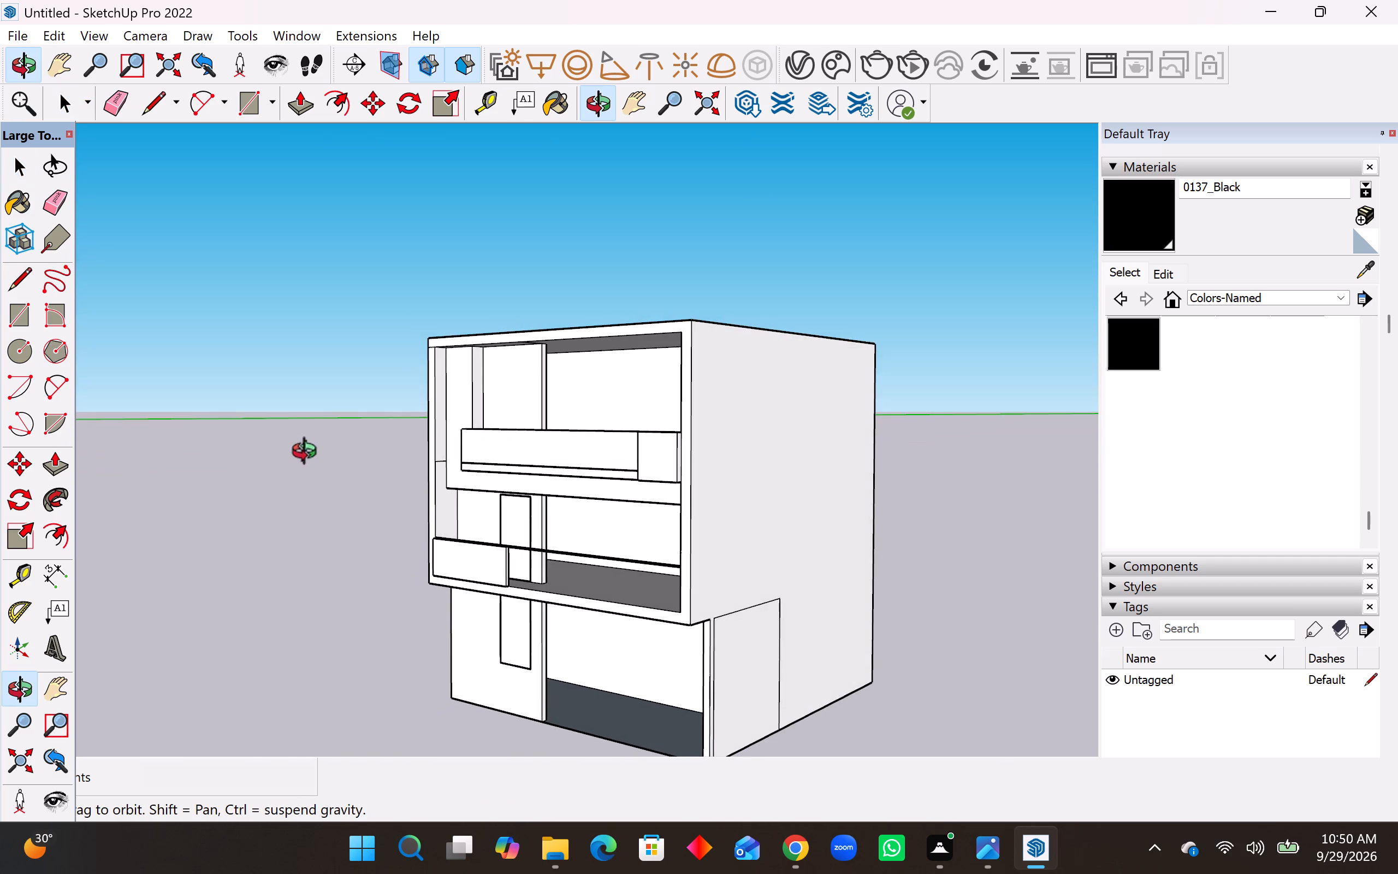
pyautogui.moveTo(309, 454); pyautogui.dragTo(364, 441, button='middle')
pyautogui.moveTo(680, 395); pyautogui.dragTo(712, 393, button='middle')
pyautogui.moveTo(618, 367); pyautogui.dragTo(738, 352, button='middle')
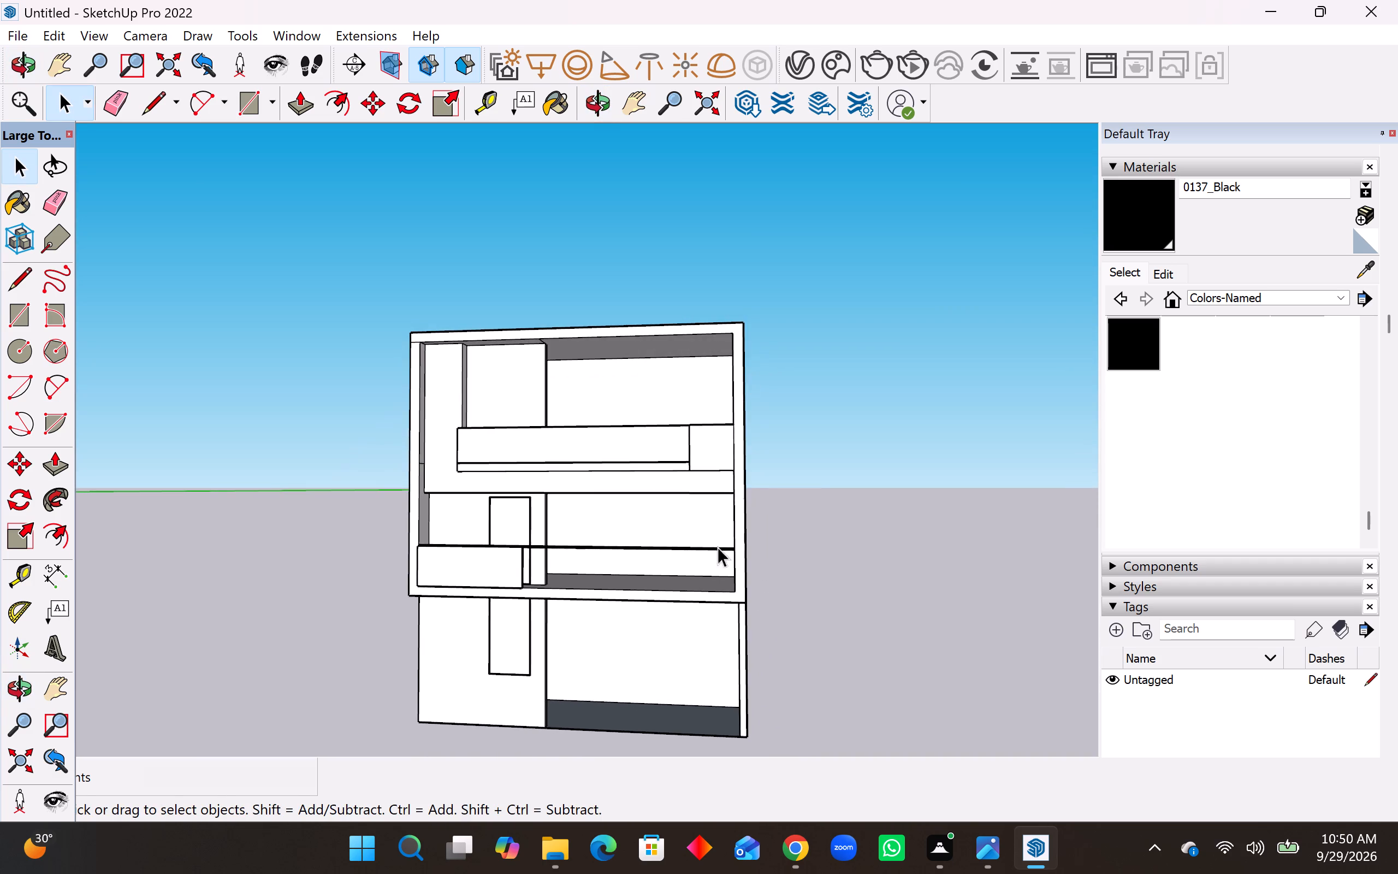
pyautogui.scroll(-7, 692, 642)
pyautogui.moveTo(654, 503); pyautogui.dragTo(656, 535, button='middle')
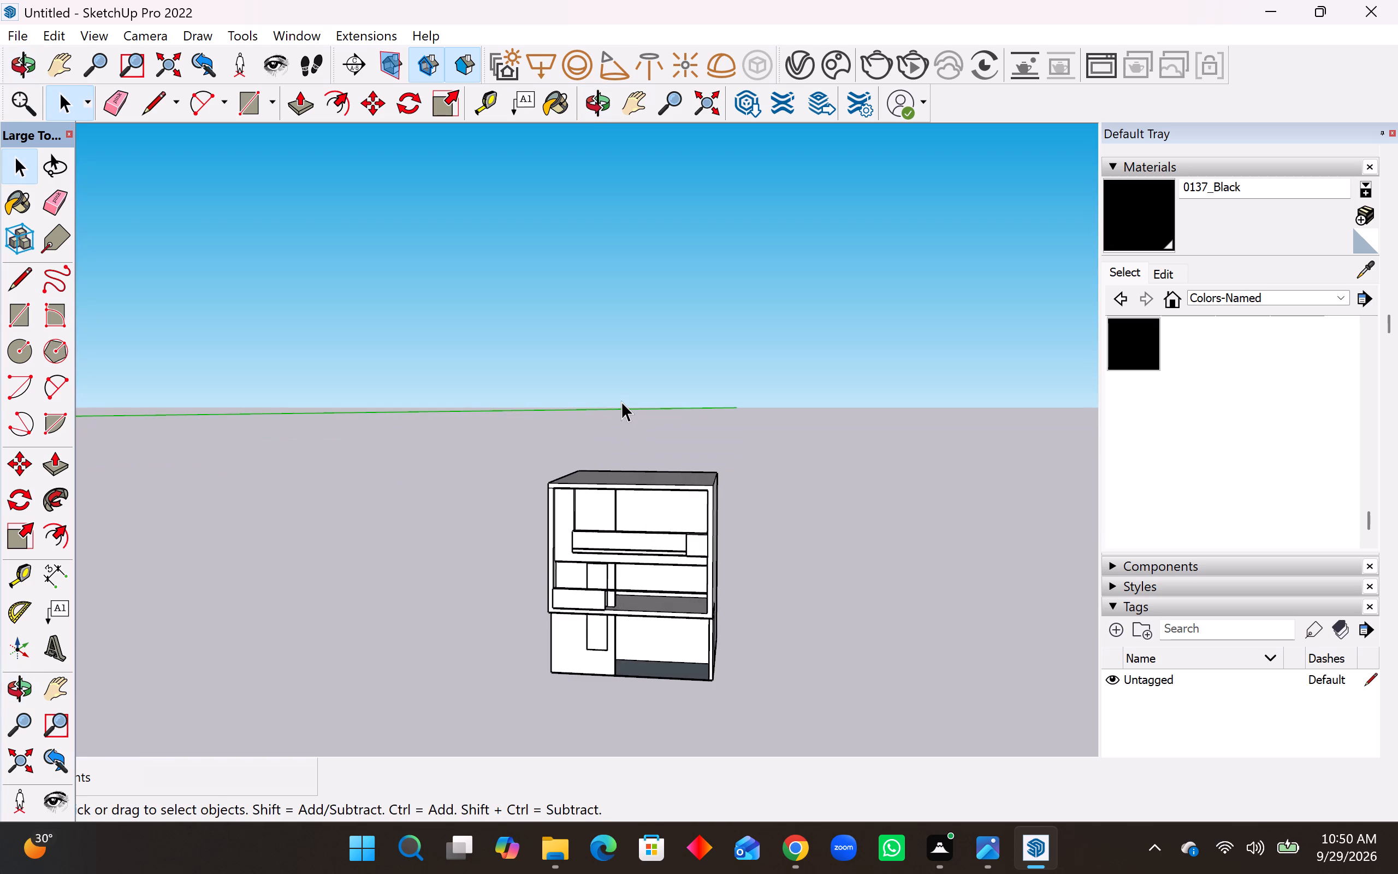
# Examine the roof slab's front corner from above and below, where it meets the side wall and the recessed wall panels.
pyautogui.scroll(4, 621, 401)
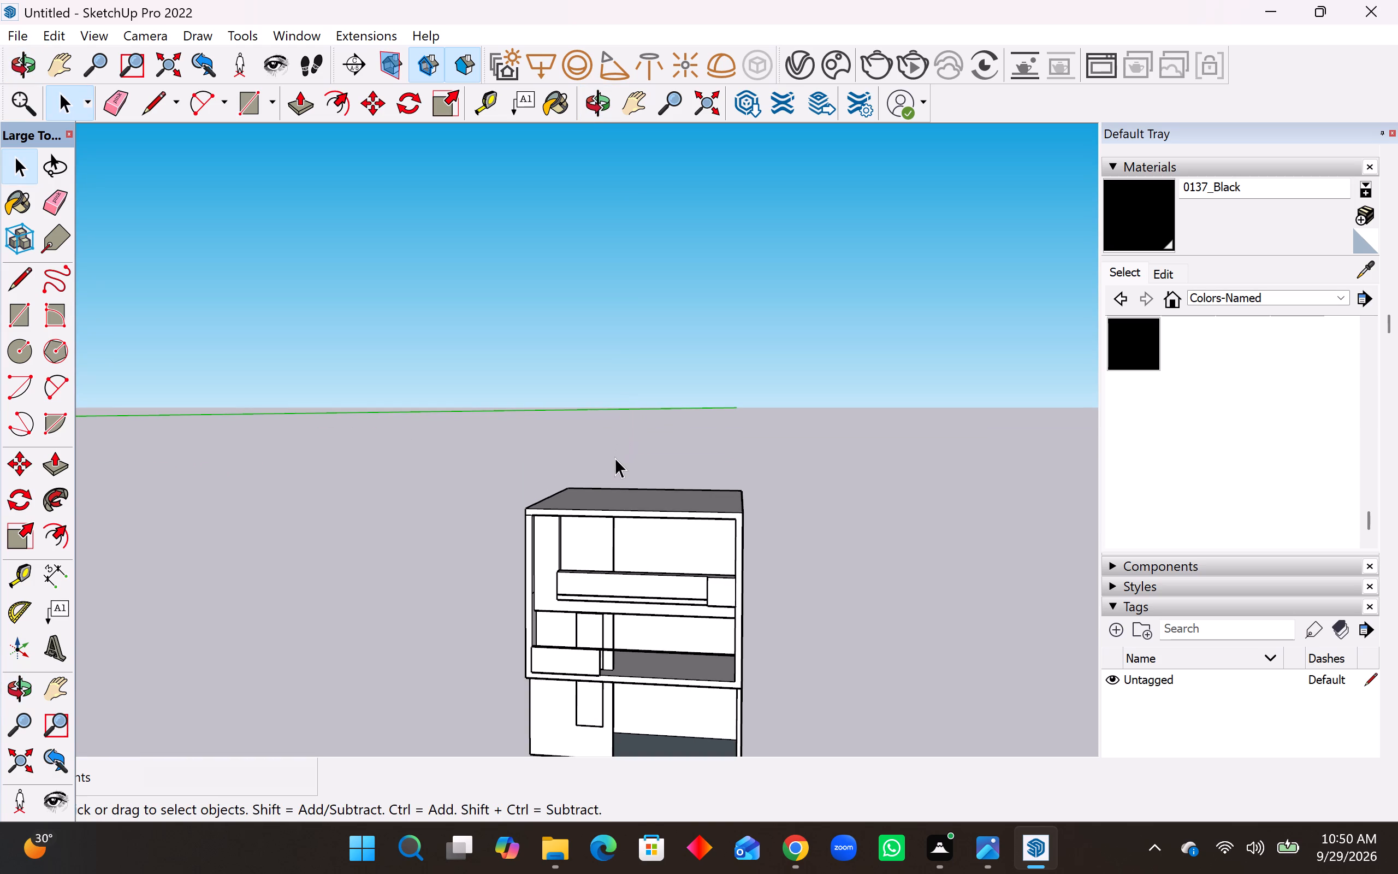
pyautogui.moveTo(621, 486); pyautogui.dragTo(623, 552, button='middle')
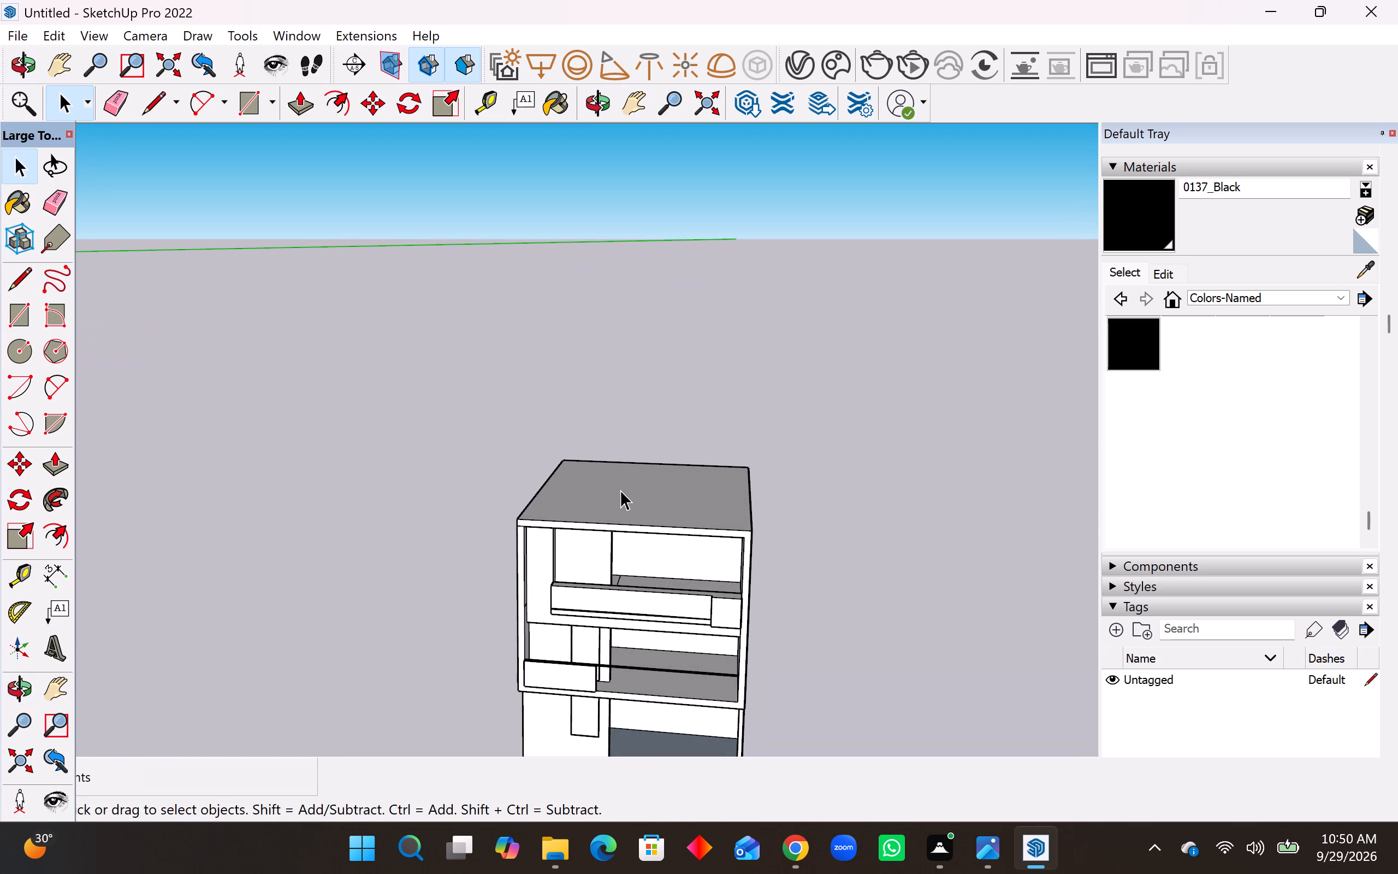
pyautogui.scroll(4, 538, 505)
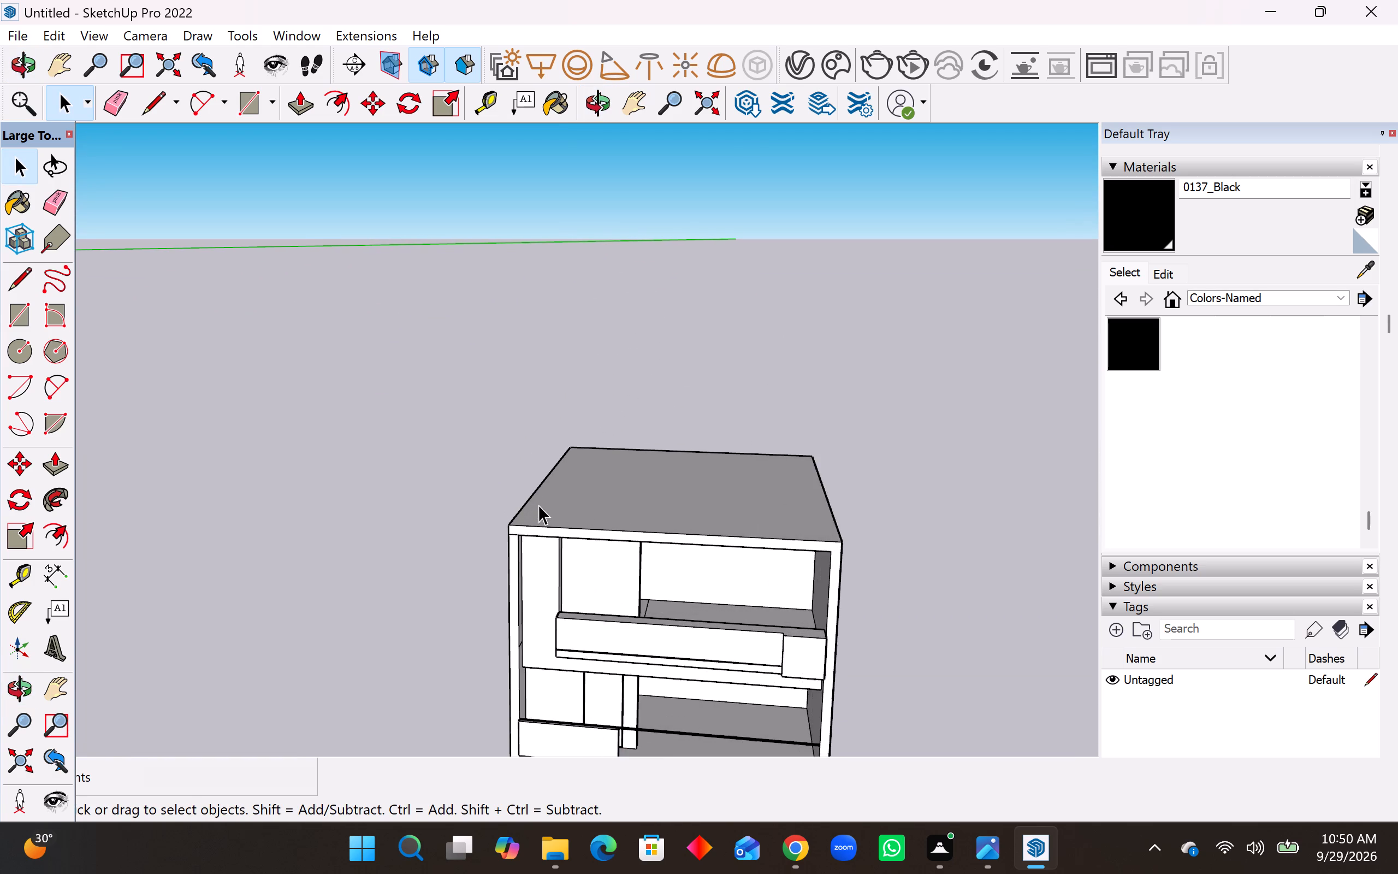
pyautogui.scroll(8, 538, 505)
pyautogui.moveTo(570, 557); pyautogui.dragTo(553, 429, button='middle')
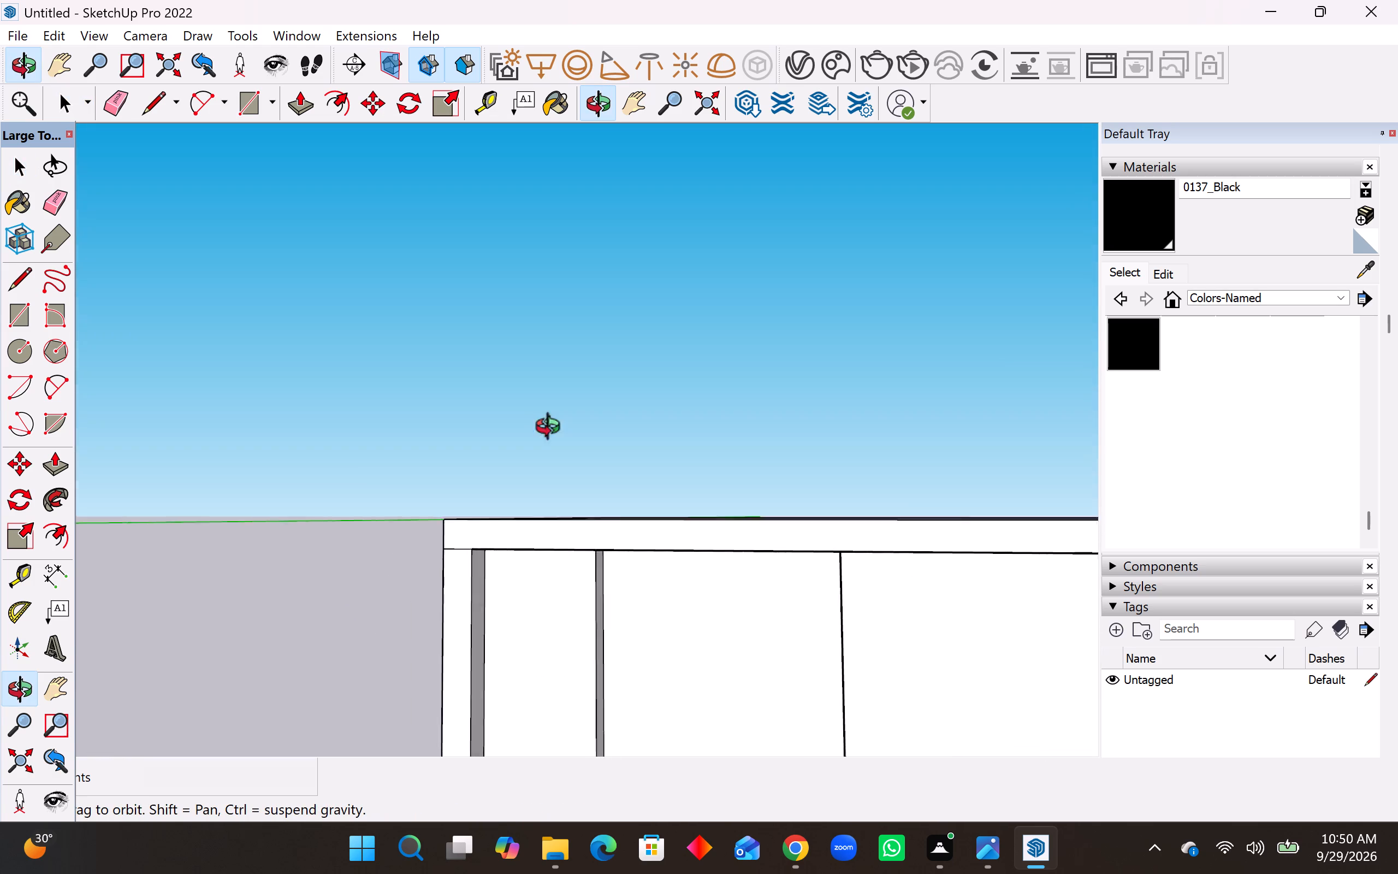
pyautogui.moveTo(553, 429); pyautogui.dragTo(463, 530, button='middle')
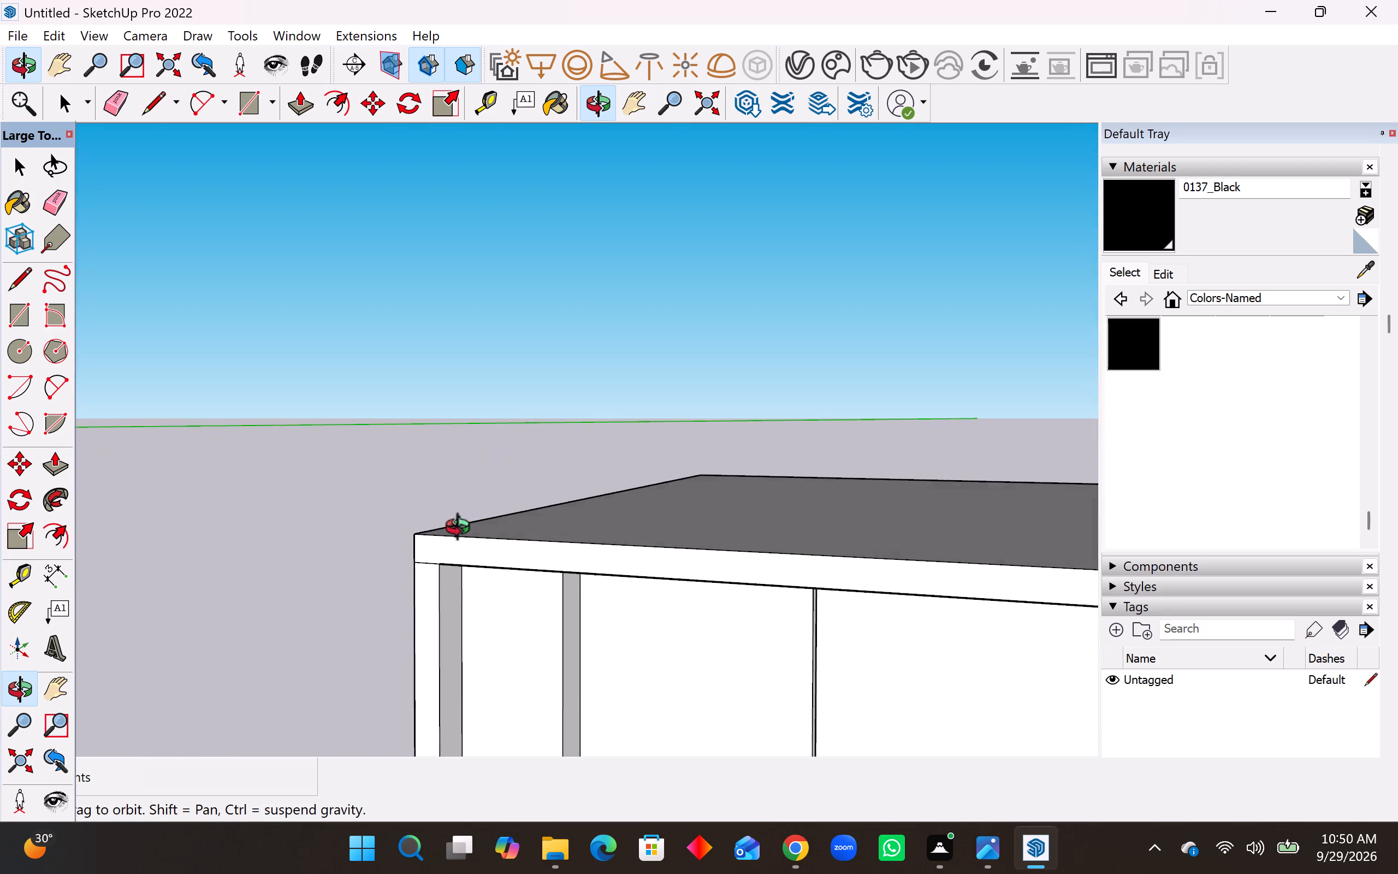
pyautogui.moveTo(463, 530); pyautogui.dragTo(433, 574, button='middle')
pyautogui.middleClick(428, 579)
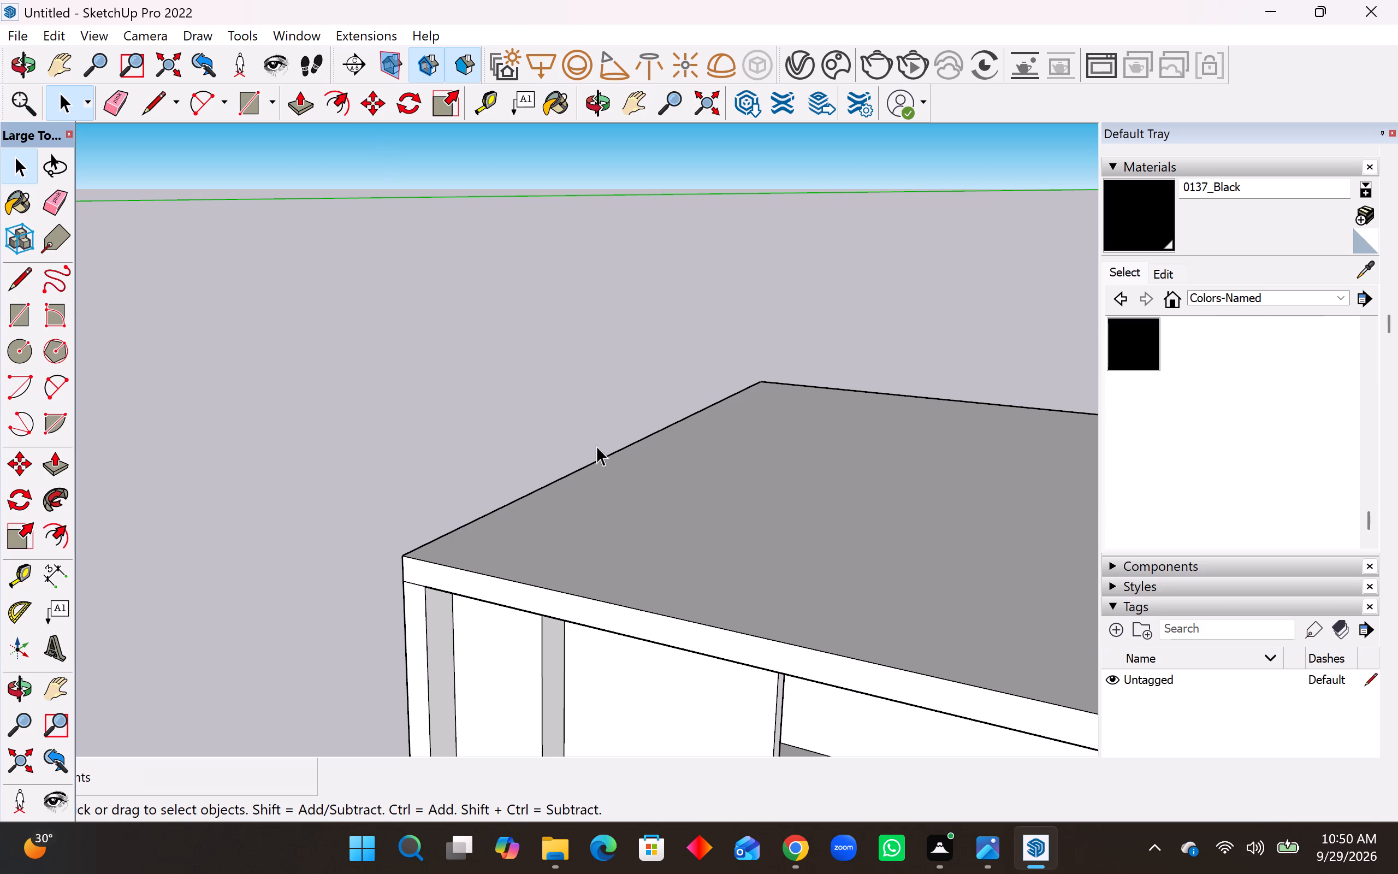
pyautogui.moveTo(555, 477); pyautogui.dragTo(466, 296, button='middle')
pyautogui.middleClick(466, 296)
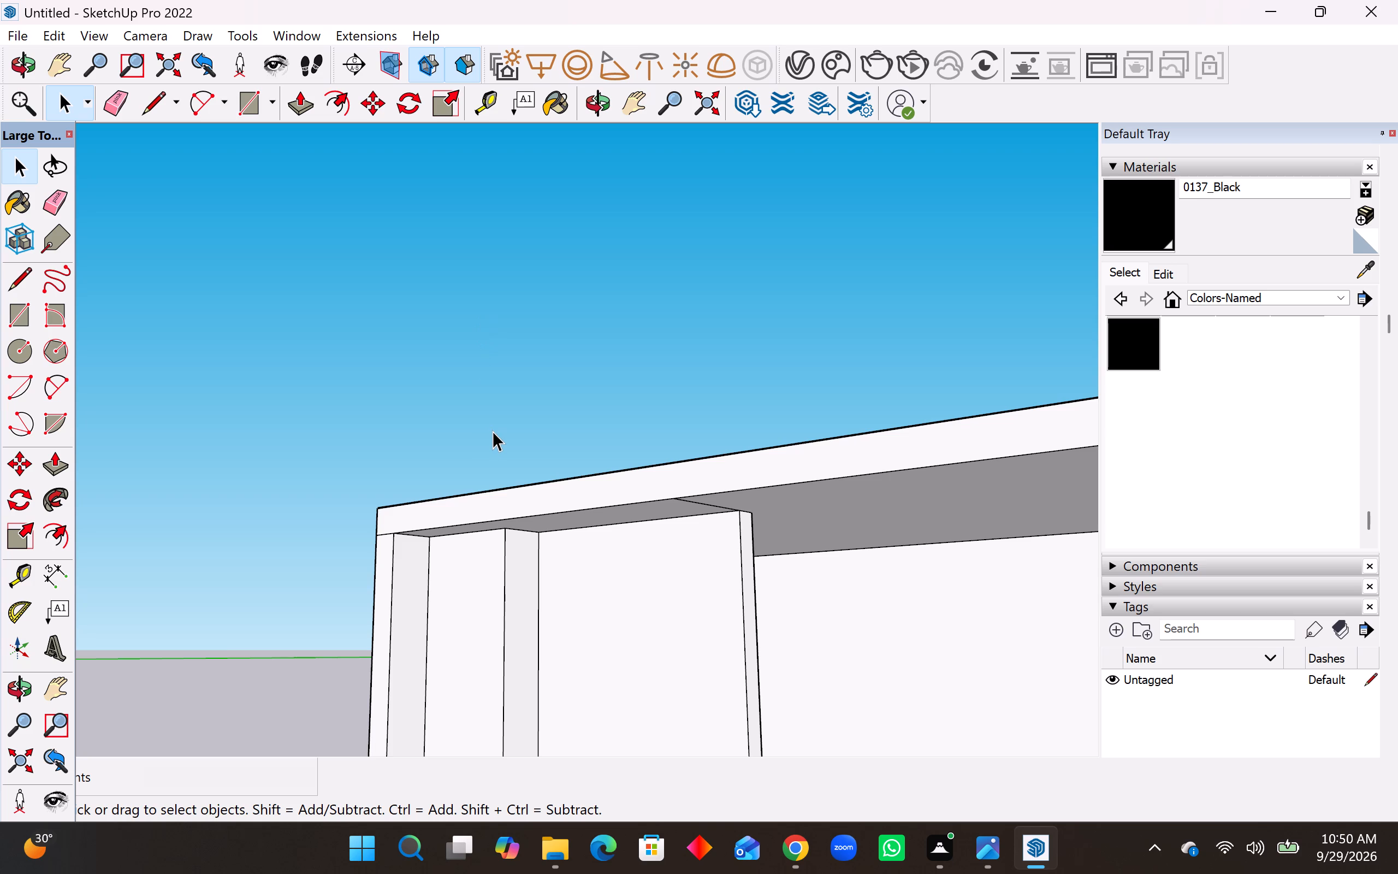
pyautogui.moveTo(493, 431); pyautogui.dragTo(516, 553, button='middle')
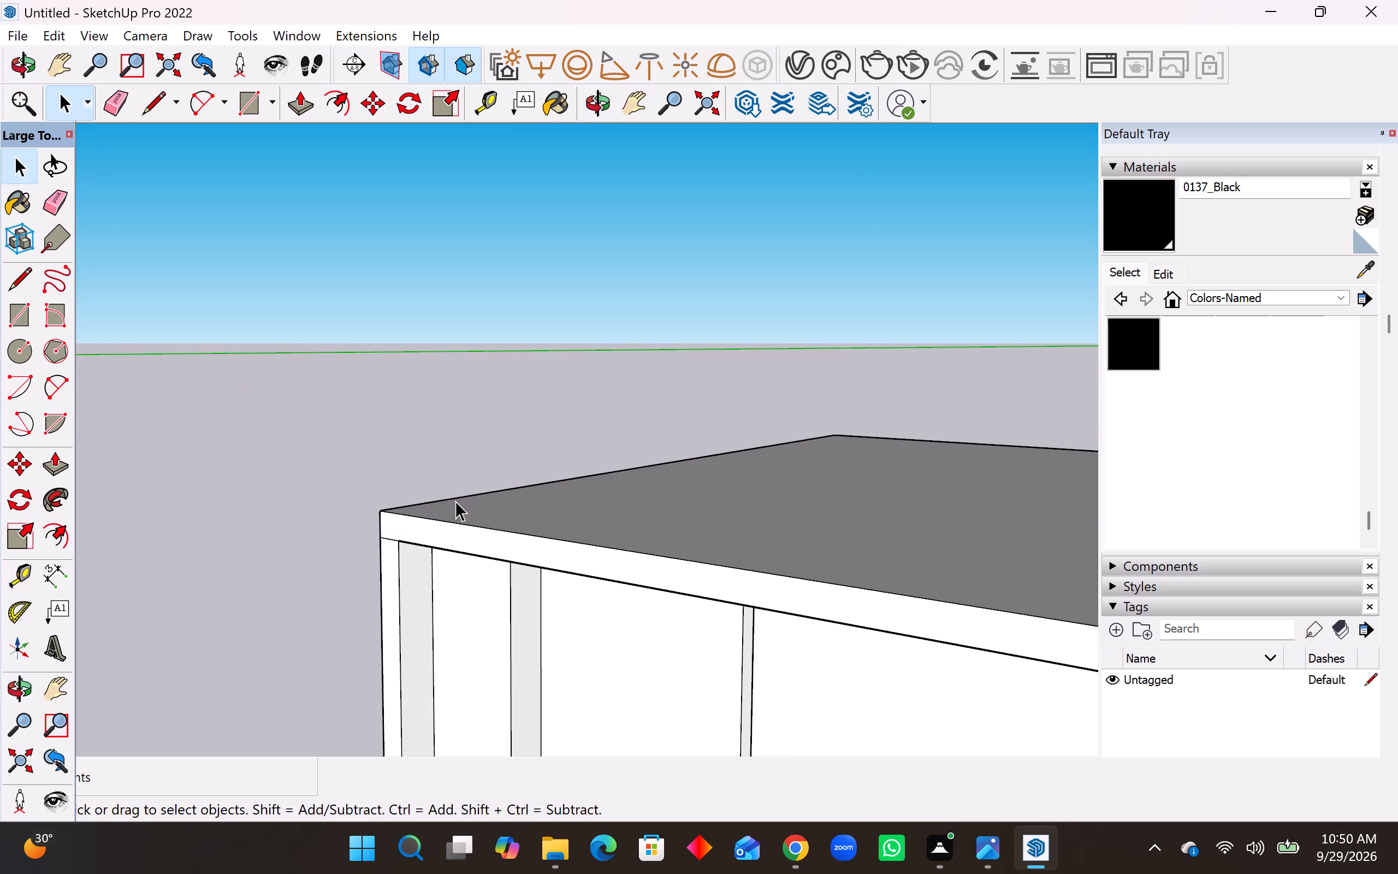
pyautogui.moveTo(452, 504); pyautogui.dragTo(470, 480, button='middle')
pyautogui.moveTo(639, 318); pyautogui.dragTo(651, 290, button='middle')
pyautogui.moveTo(598, 448); pyautogui.dragTo(617, 321, button='middle')
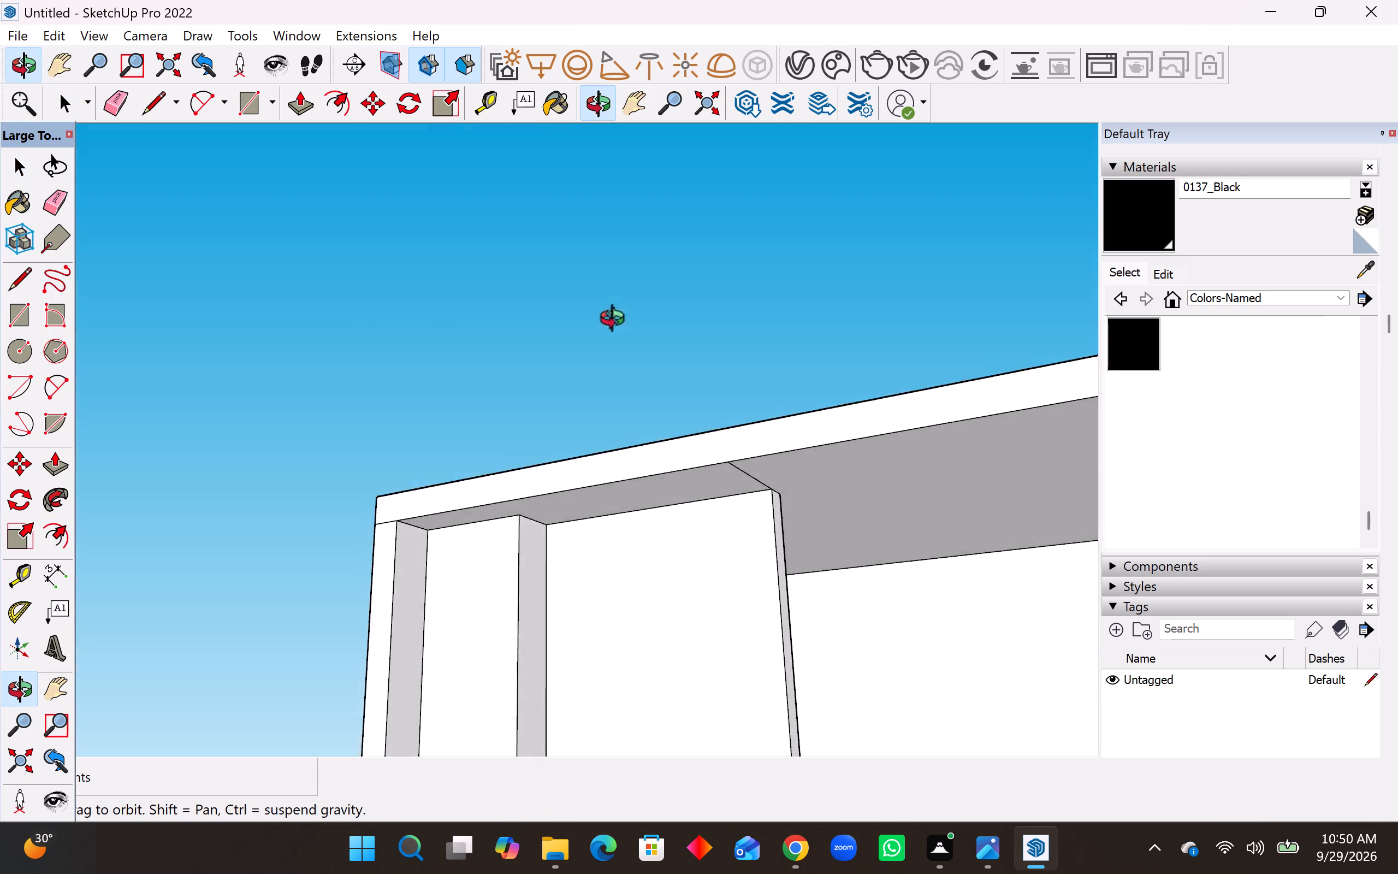
pyautogui.moveTo(617, 321); pyautogui.dragTo(636, 190, button='middle')
# Measure the recess depth under the roof slab, from the side wall's inner front corner back to the wall panel.
pyautogui.click(48, 574)
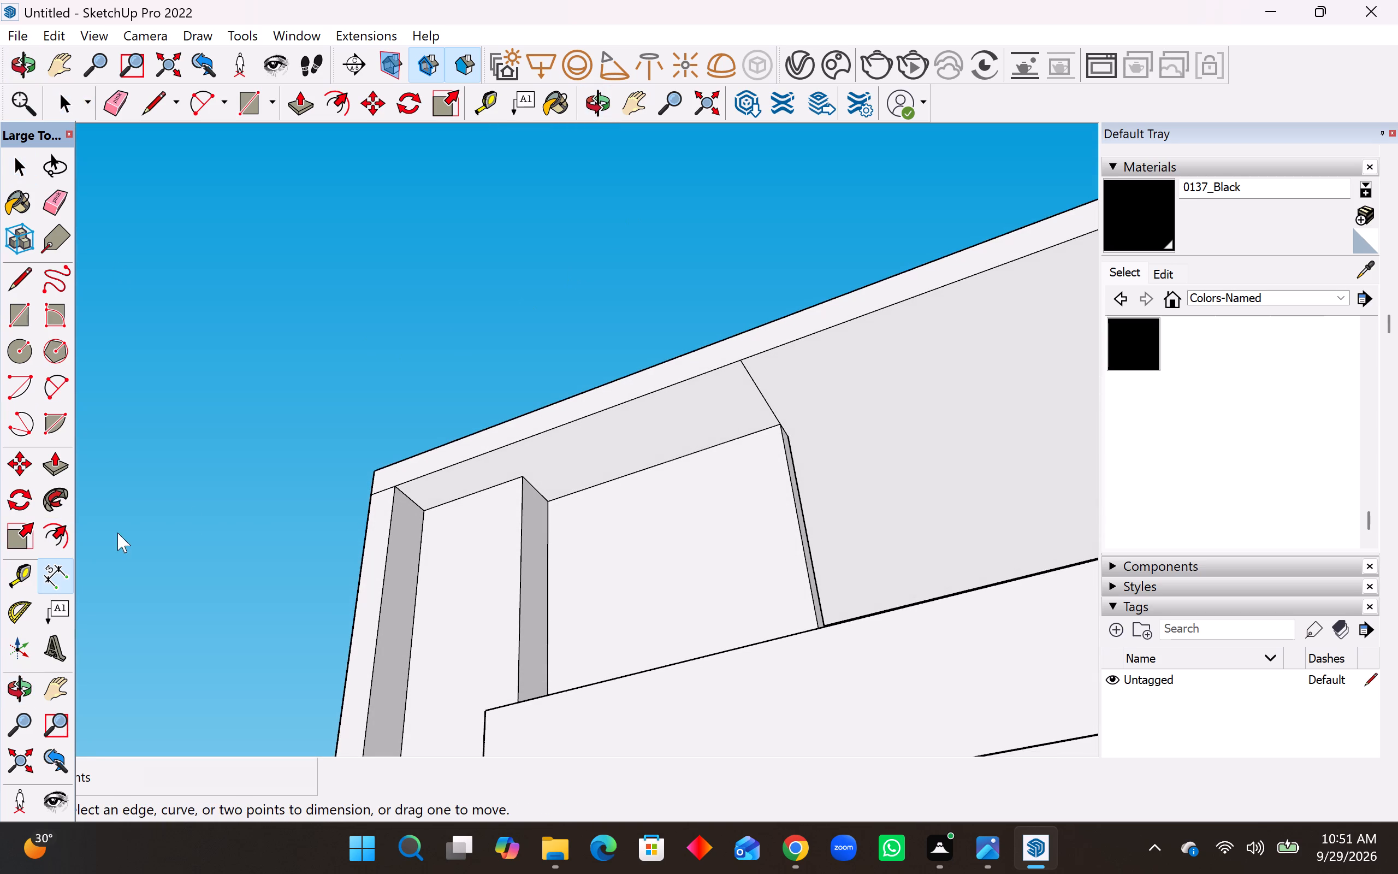
pyautogui.scroll(7, 365, 488)
pyautogui.click(425, 486)
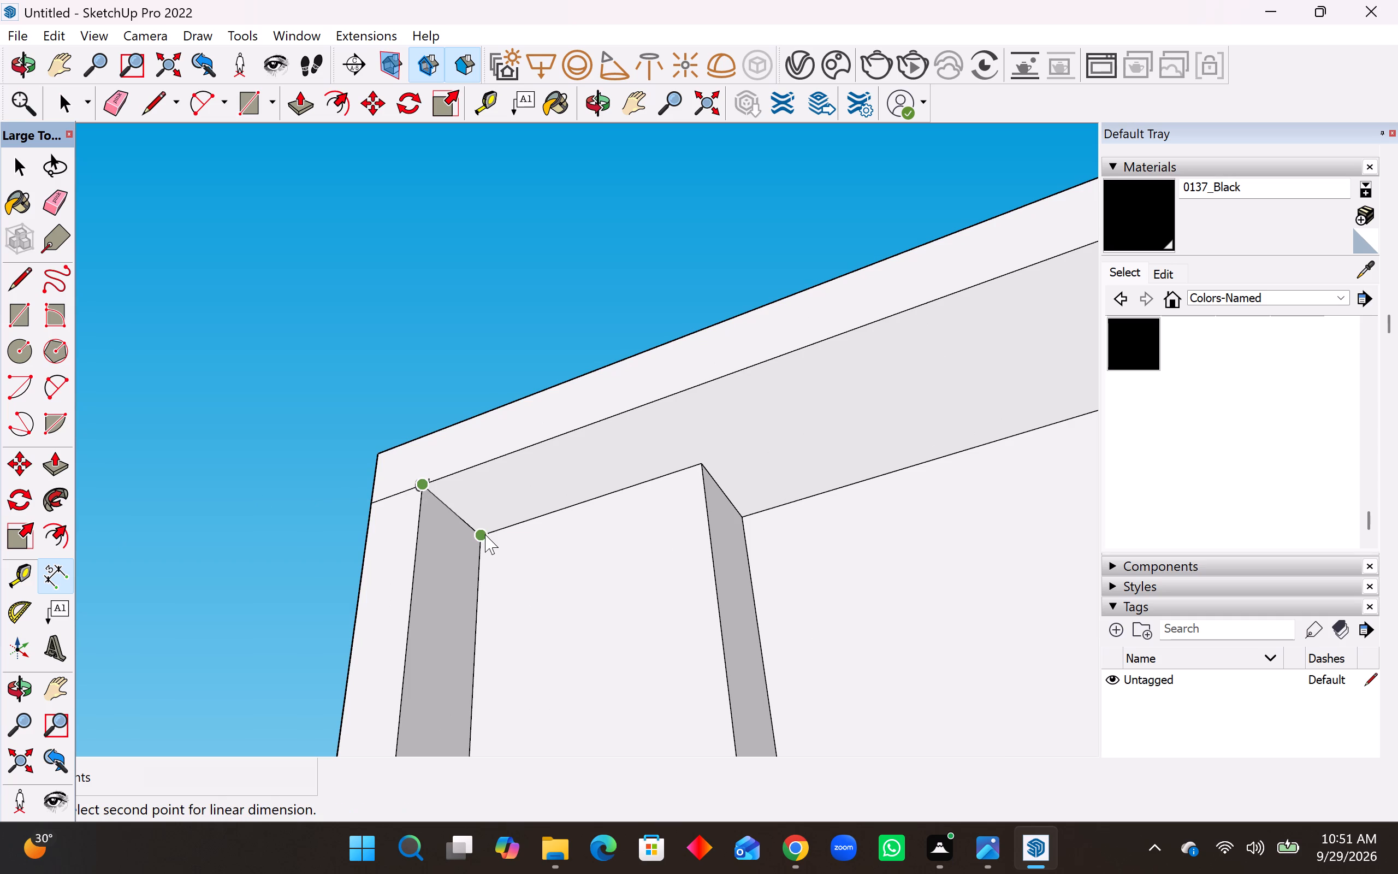
pyautogui.click(481, 535)
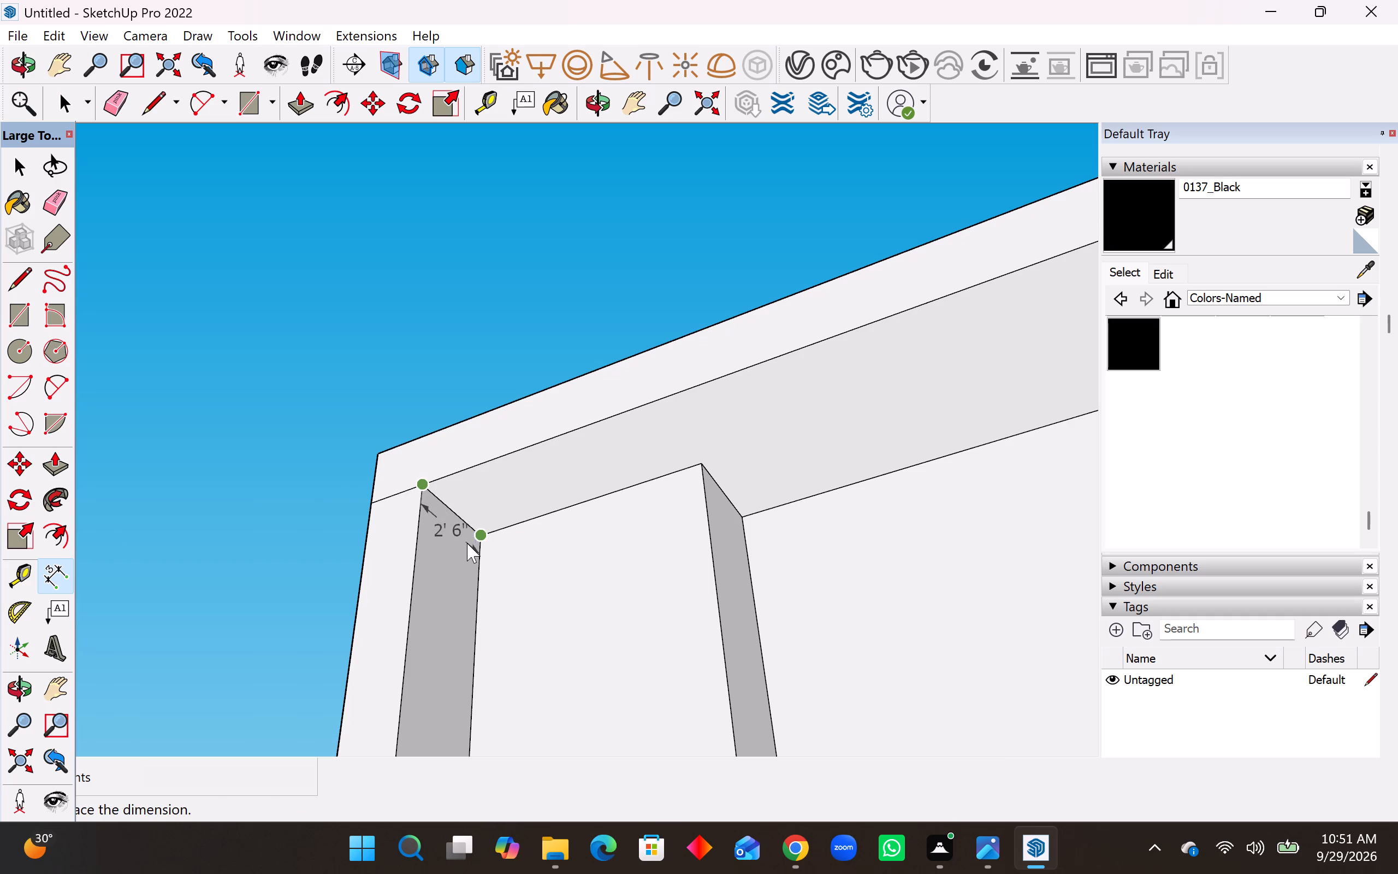
pyautogui.press('Escape')
# Measure the side wall's front thickness just below the roof slab, from its outer edge to its inner edge.
pyautogui.moveTo(506, 456); pyautogui.dragTo(474, 784, button='middle')
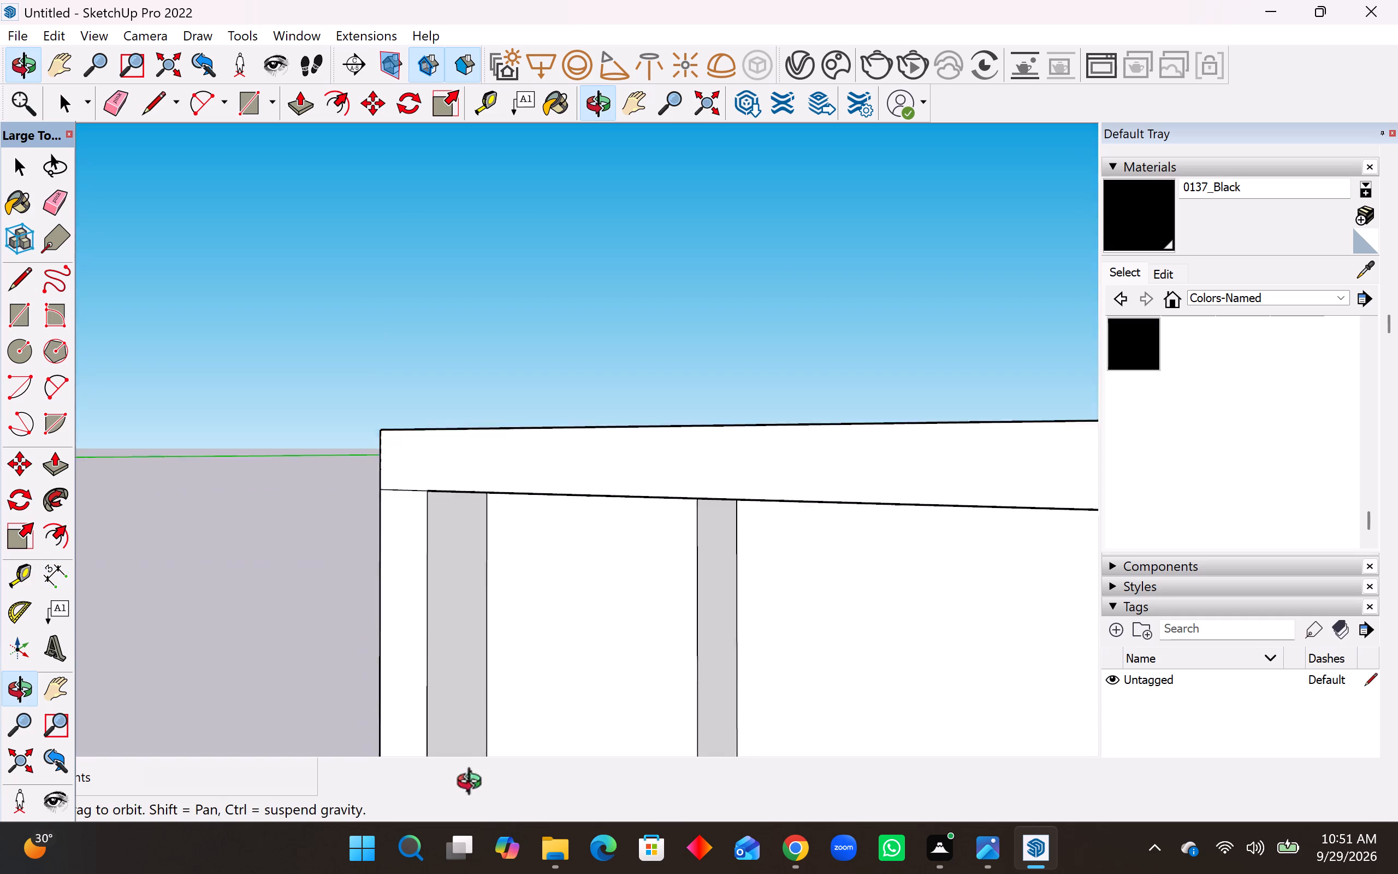
pyautogui.moveTo(474, 784); pyautogui.dragTo(467, 800, button='middle')
pyautogui.middleClick(471, 400)
pyautogui.moveTo(452, 499); pyautogui.dragTo(451, 506, button='middle')
pyautogui.moveTo(447, 521); pyautogui.dragTo(411, 617, button='middle')
pyautogui.middleClick(409, 618)
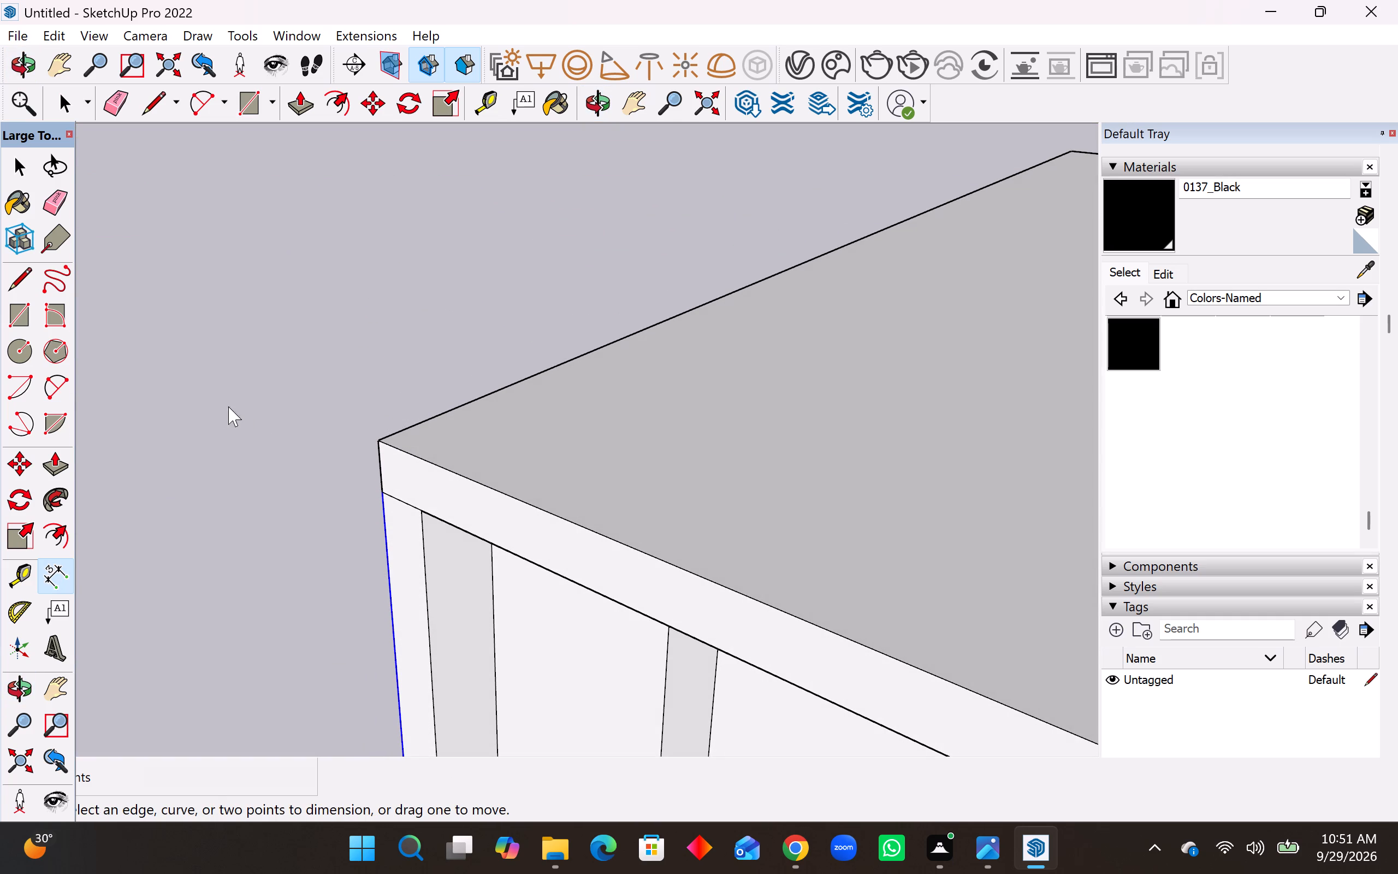
pyautogui.click(52, 576)
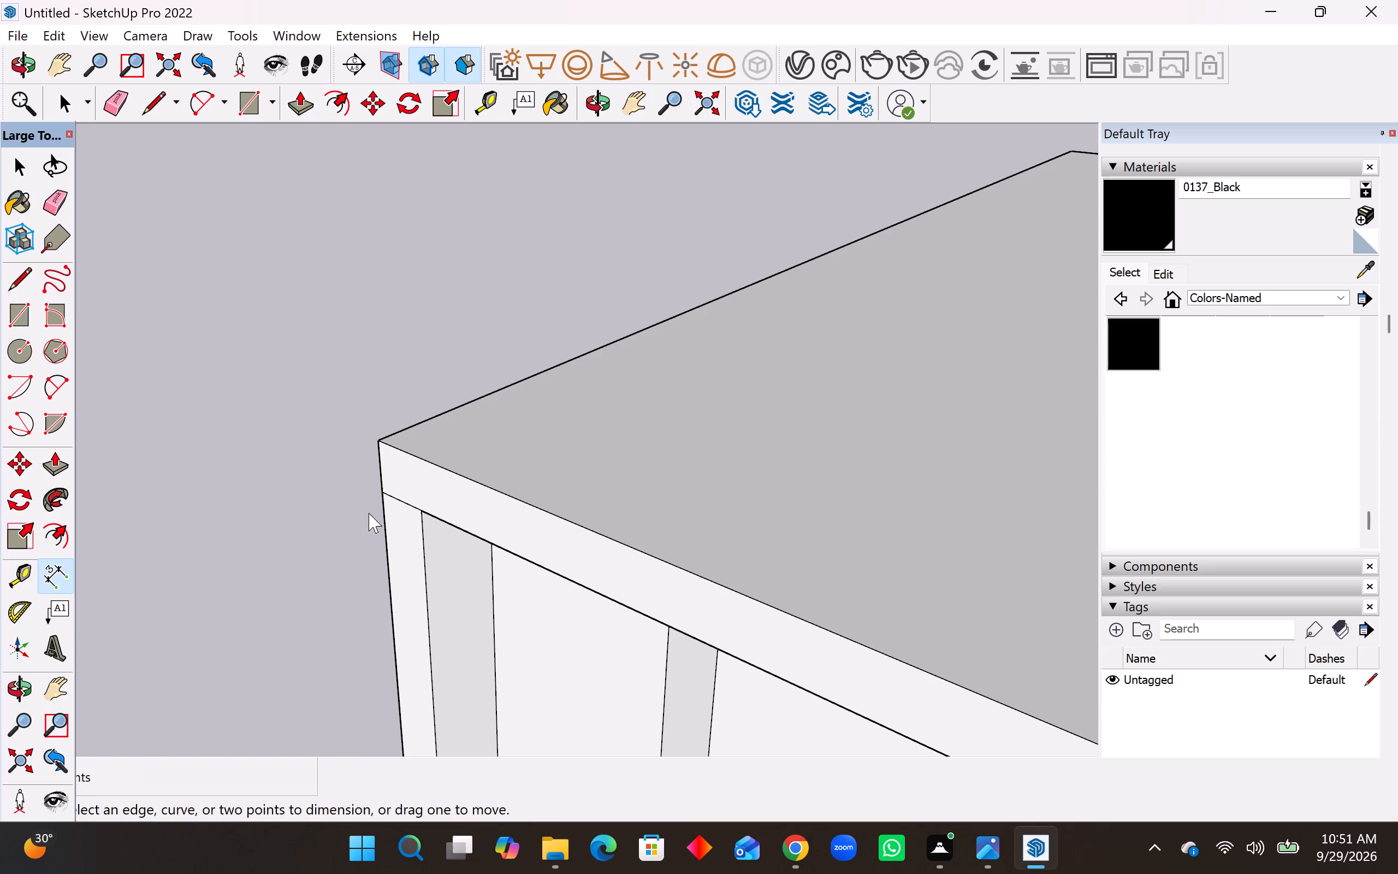
pyautogui.click(389, 497)
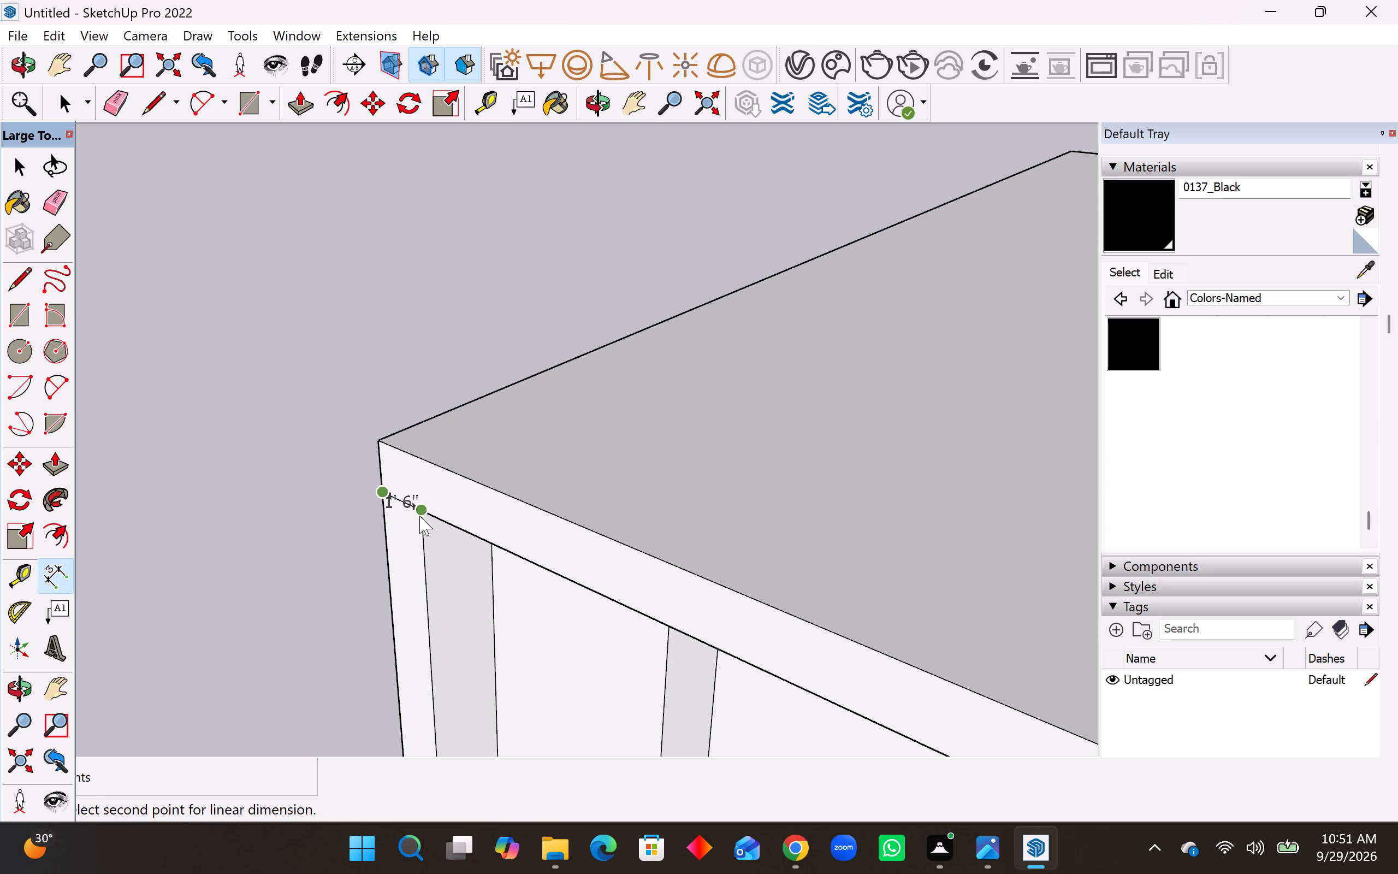
pyautogui.scroll(9, 419, 515)
pyautogui.moveTo(430, 505); pyautogui.dragTo(680, 490, button='middle')
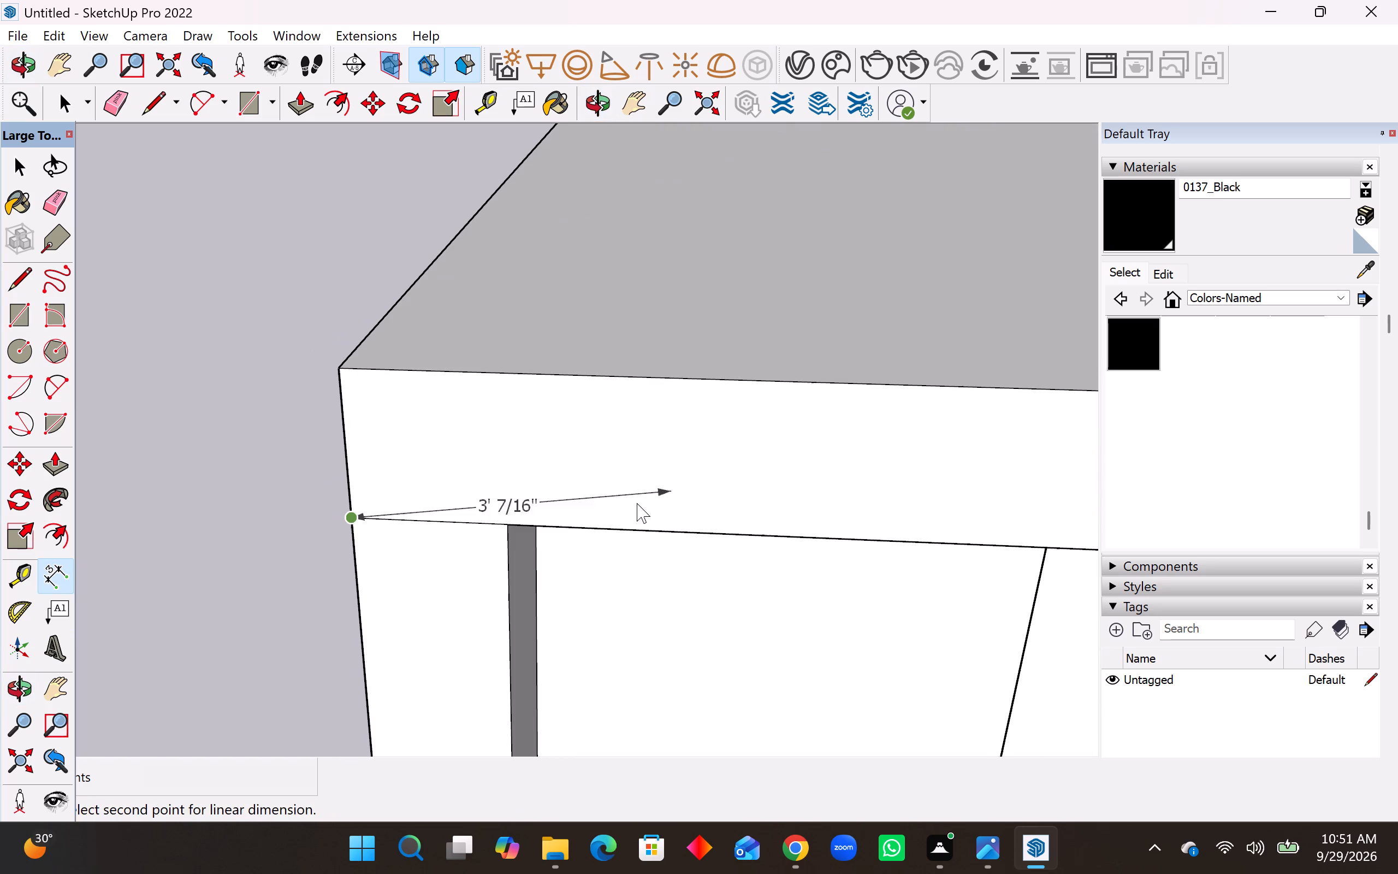
pyautogui.press('Escape')
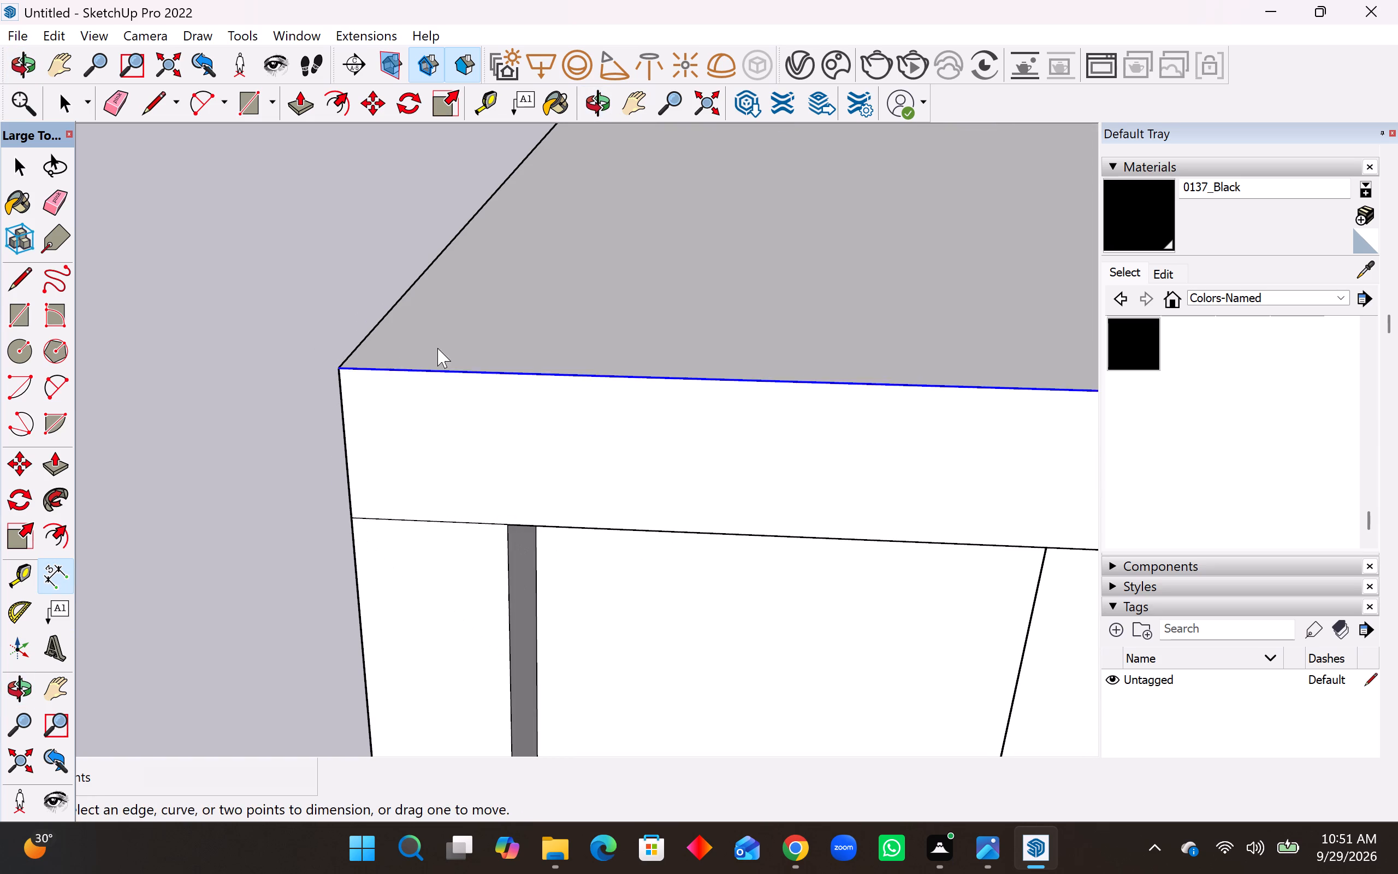
# Place a guide line on the roof parallel to its left side edge, offset 1'6" inward.
pyautogui.middleClick(445, 340)
pyautogui.moveTo(445, 340); pyautogui.dragTo(472, 468, button='middle')
pyautogui.scroll(-16, 0, 508)
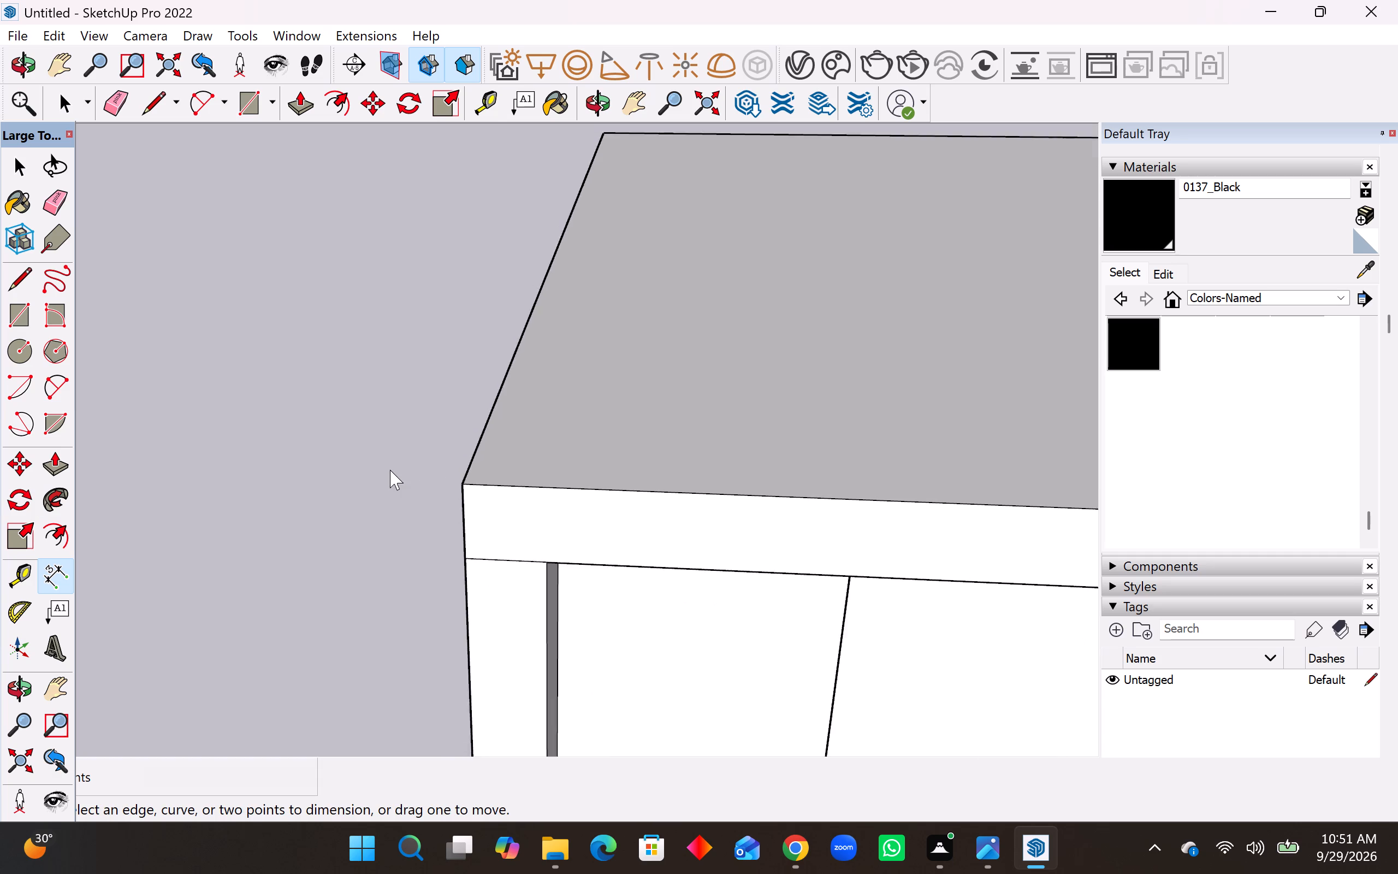
pyautogui.scroll(-16, 390, 470)
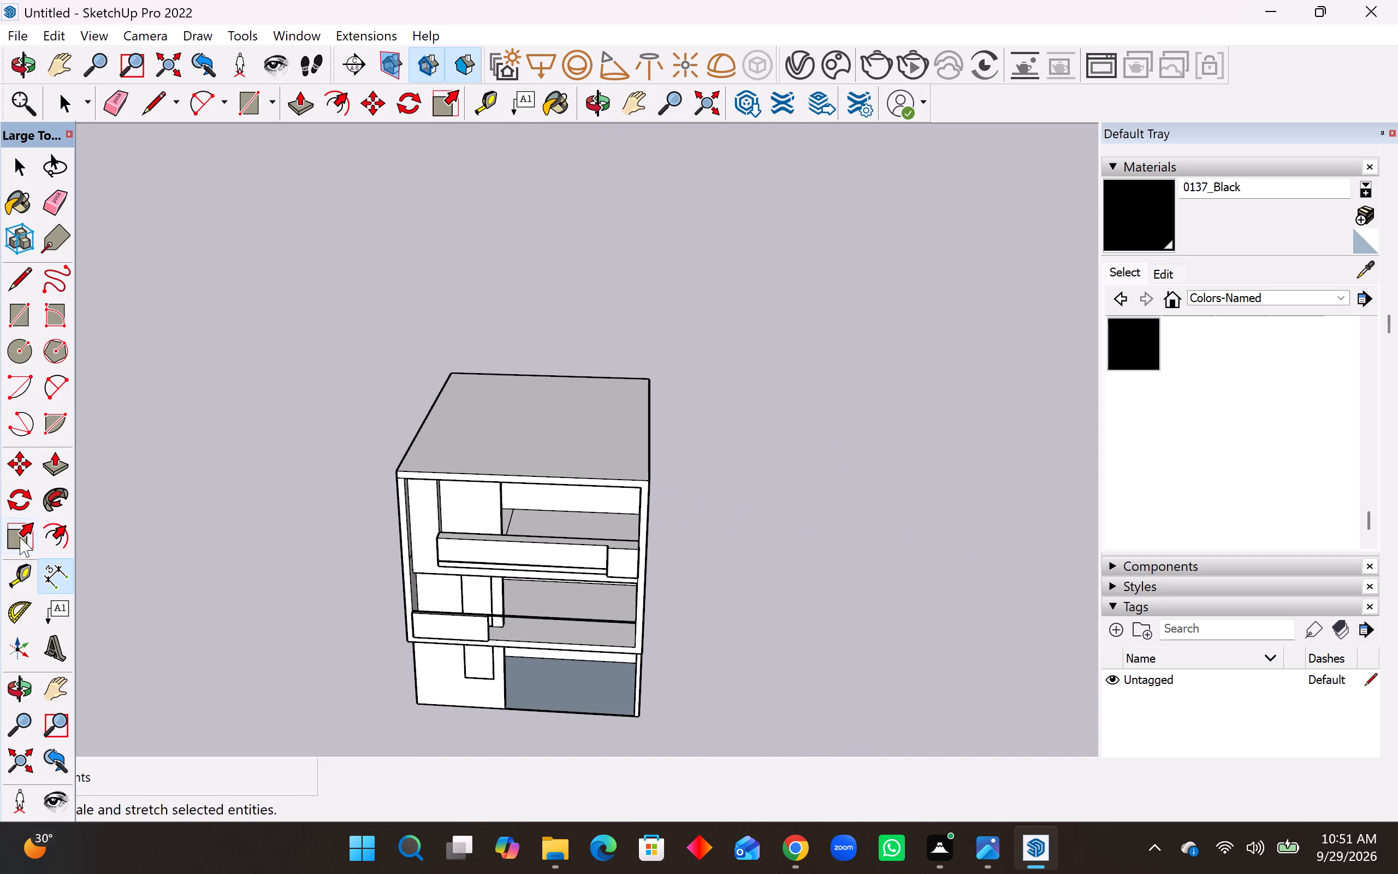
pyautogui.click(31, 573)
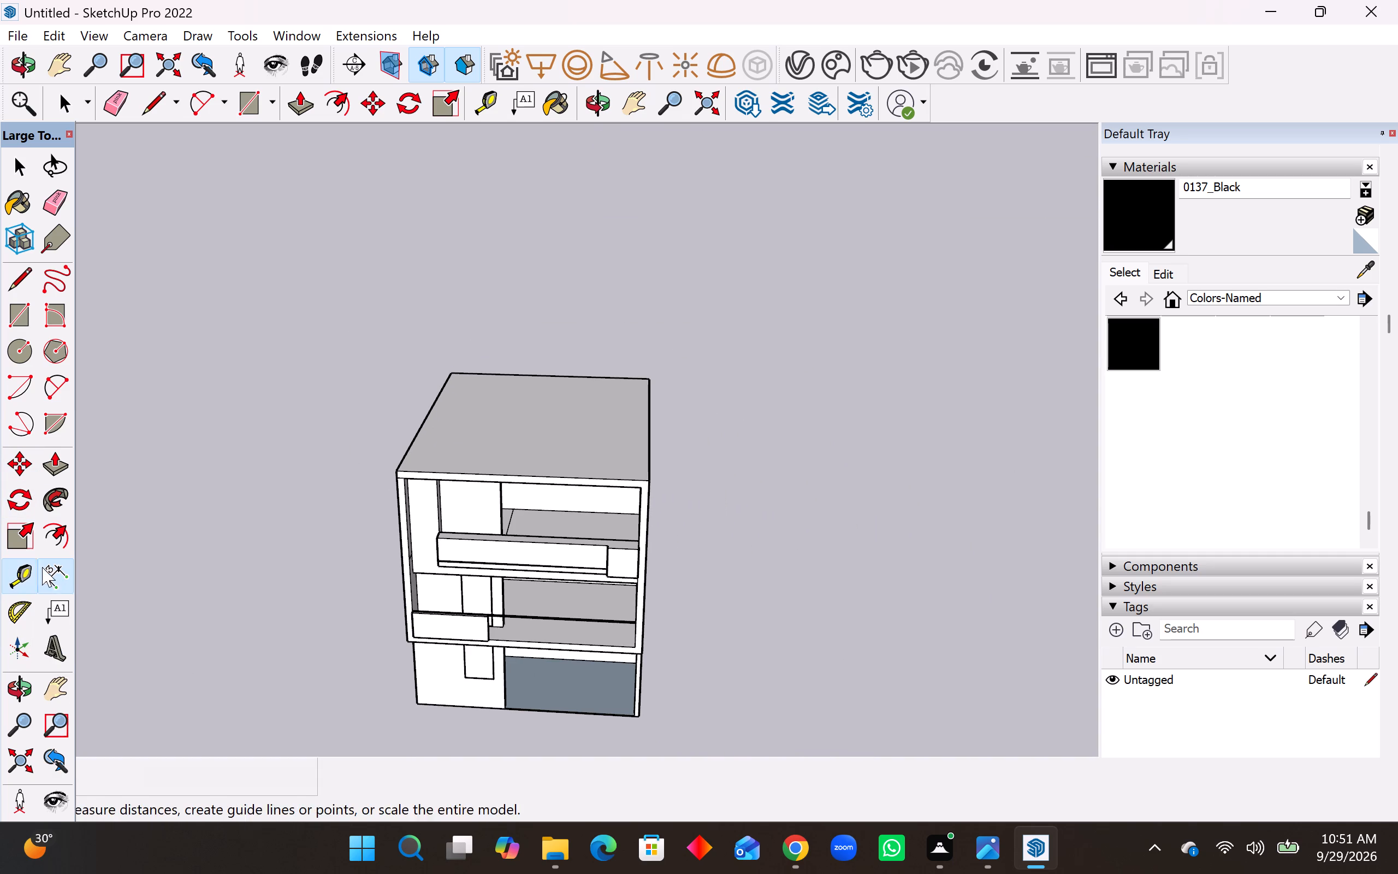
pyautogui.moveTo(374, 415); pyautogui.dragTo(416, 466, button='middle')
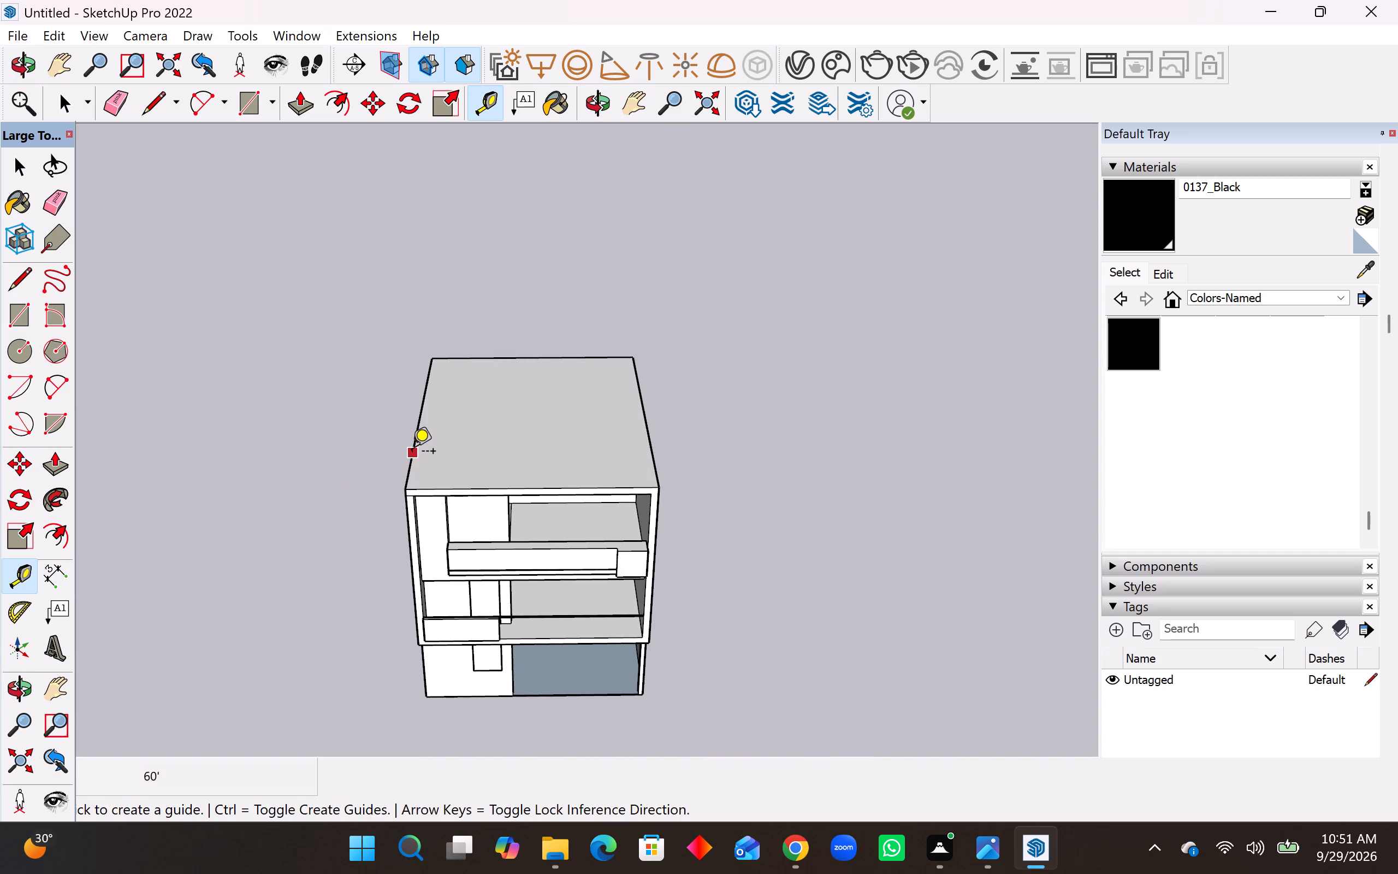
pyautogui.moveTo(412, 453); pyautogui.dragTo(422, 452)
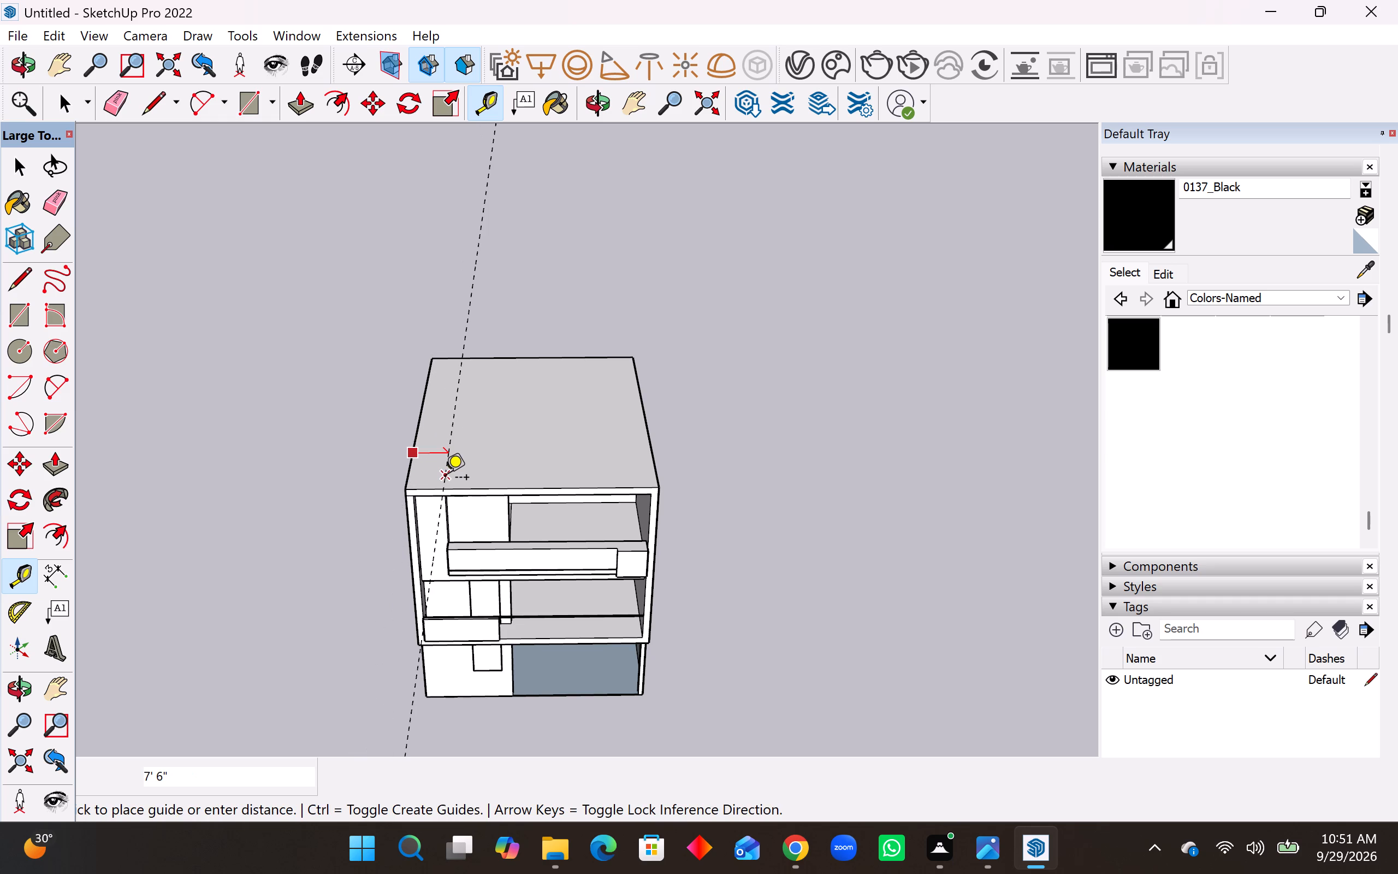
pyautogui.write('1\'6"')
pyautogui.press('Return')
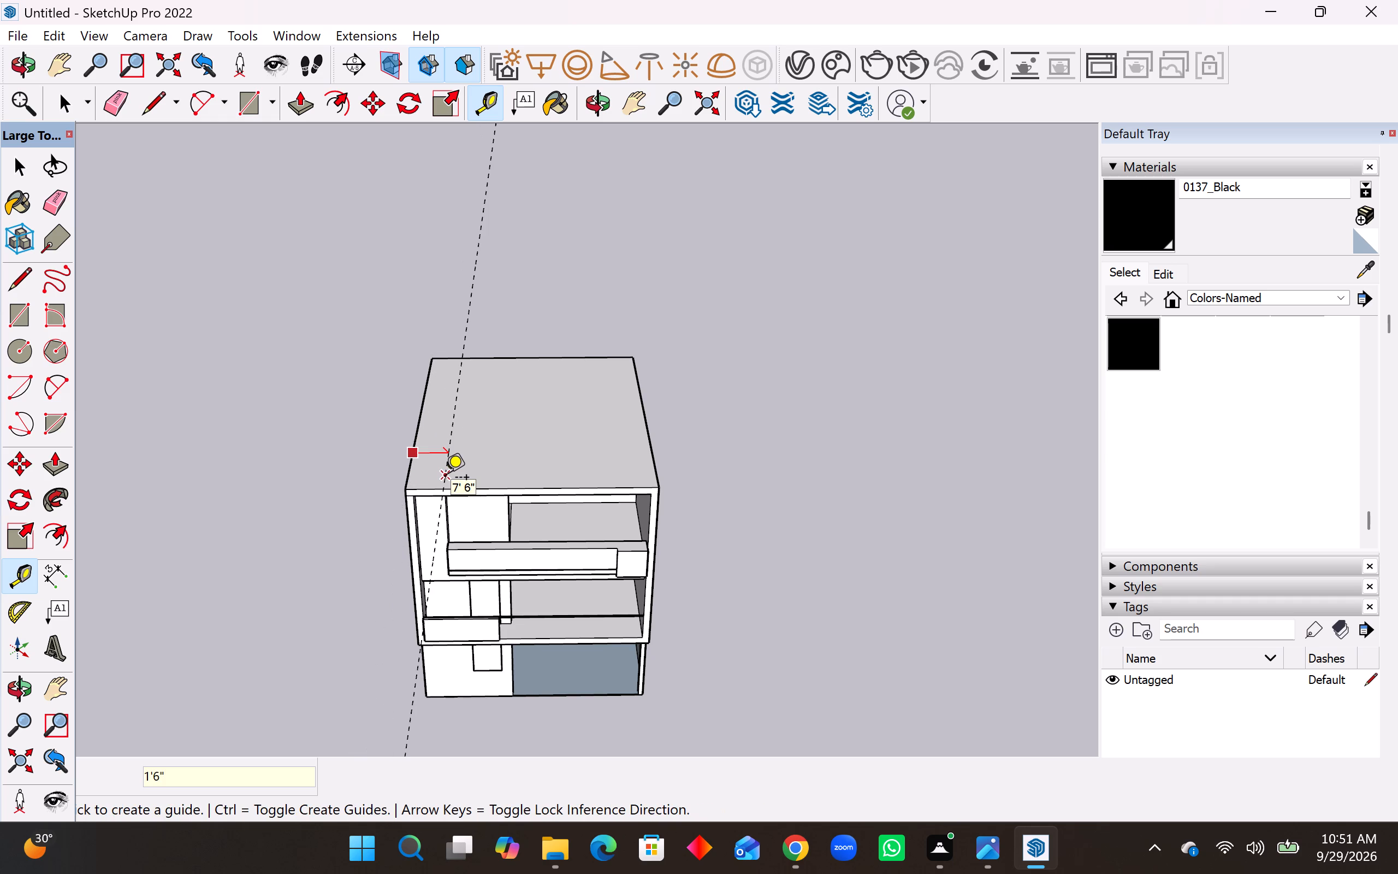
pyautogui.scroll(9, 451, 437)
pyautogui.moveTo(431, 497); pyautogui.dragTo(413, 459, button='middle')
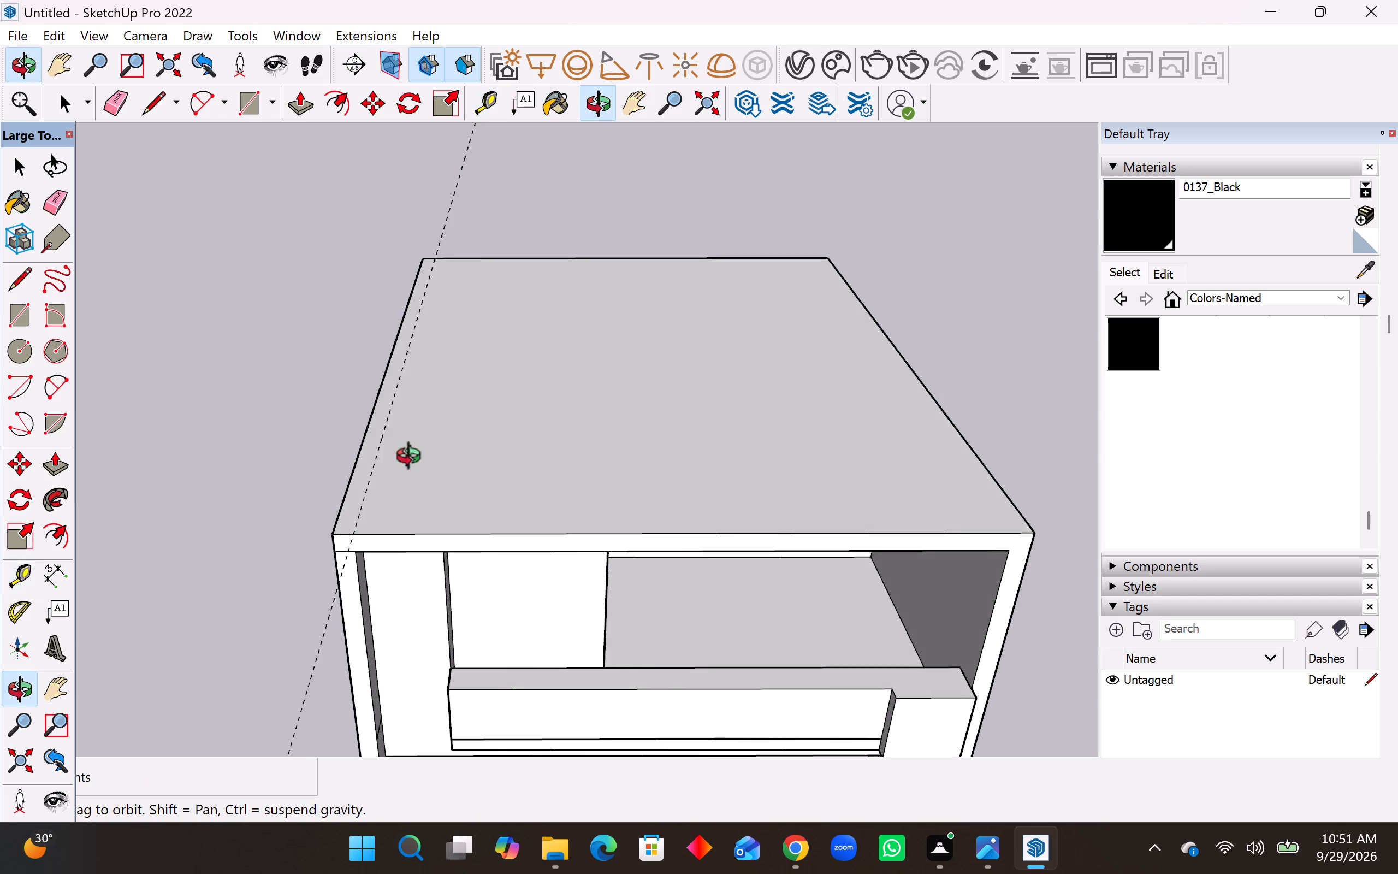
pyautogui.moveTo(413, 459); pyautogui.dragTo(404, 455, button='middle')
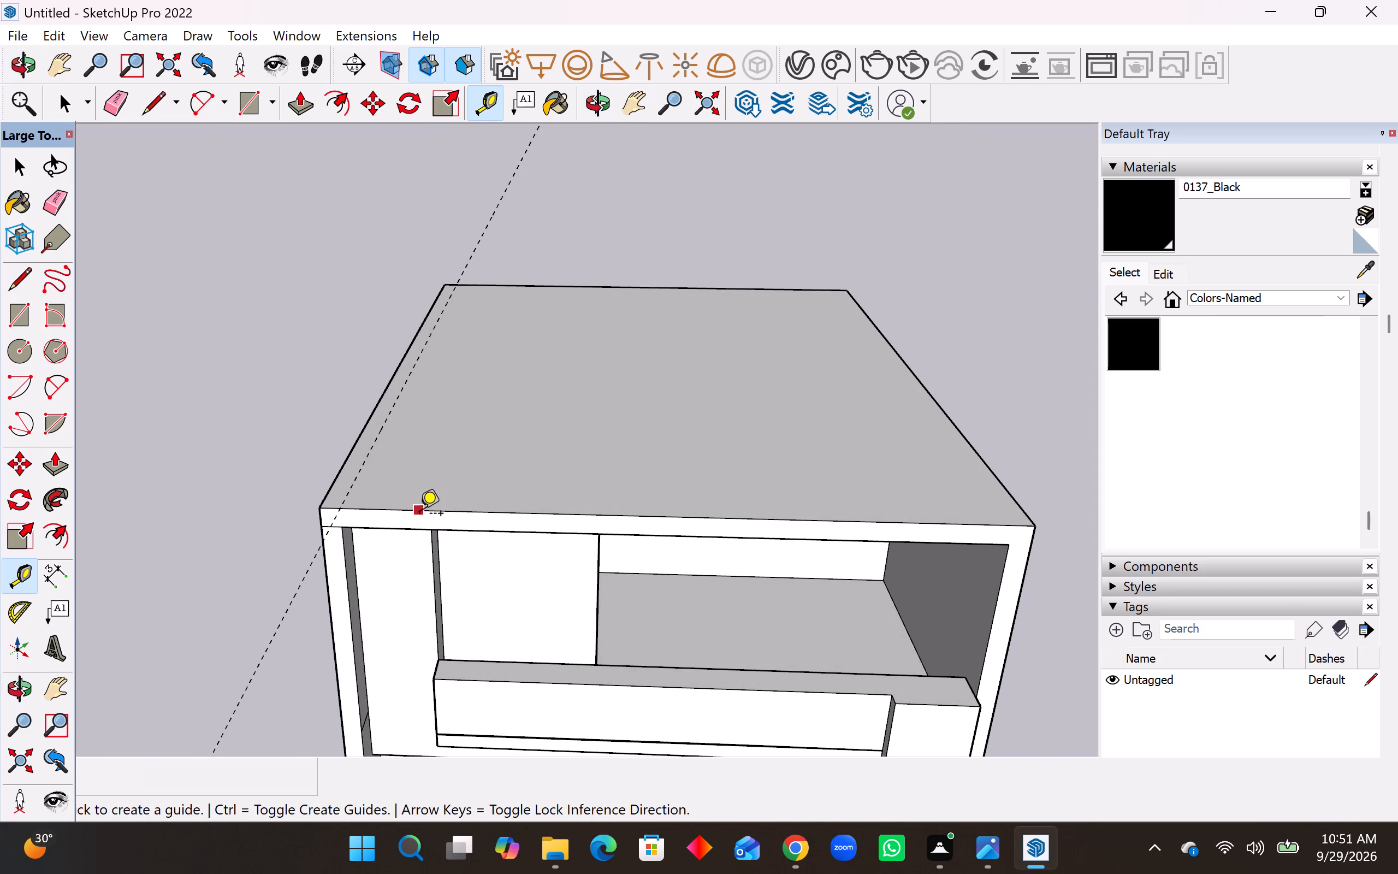
# Place a guide line on the roof parallel to its front edge, offset 2'6" inward.
pyautogui.moveTo(420, 513); pyautogui.dragTo(420, 506)
pyautogui.write('2\'6"')
pyautogui.press('Return')
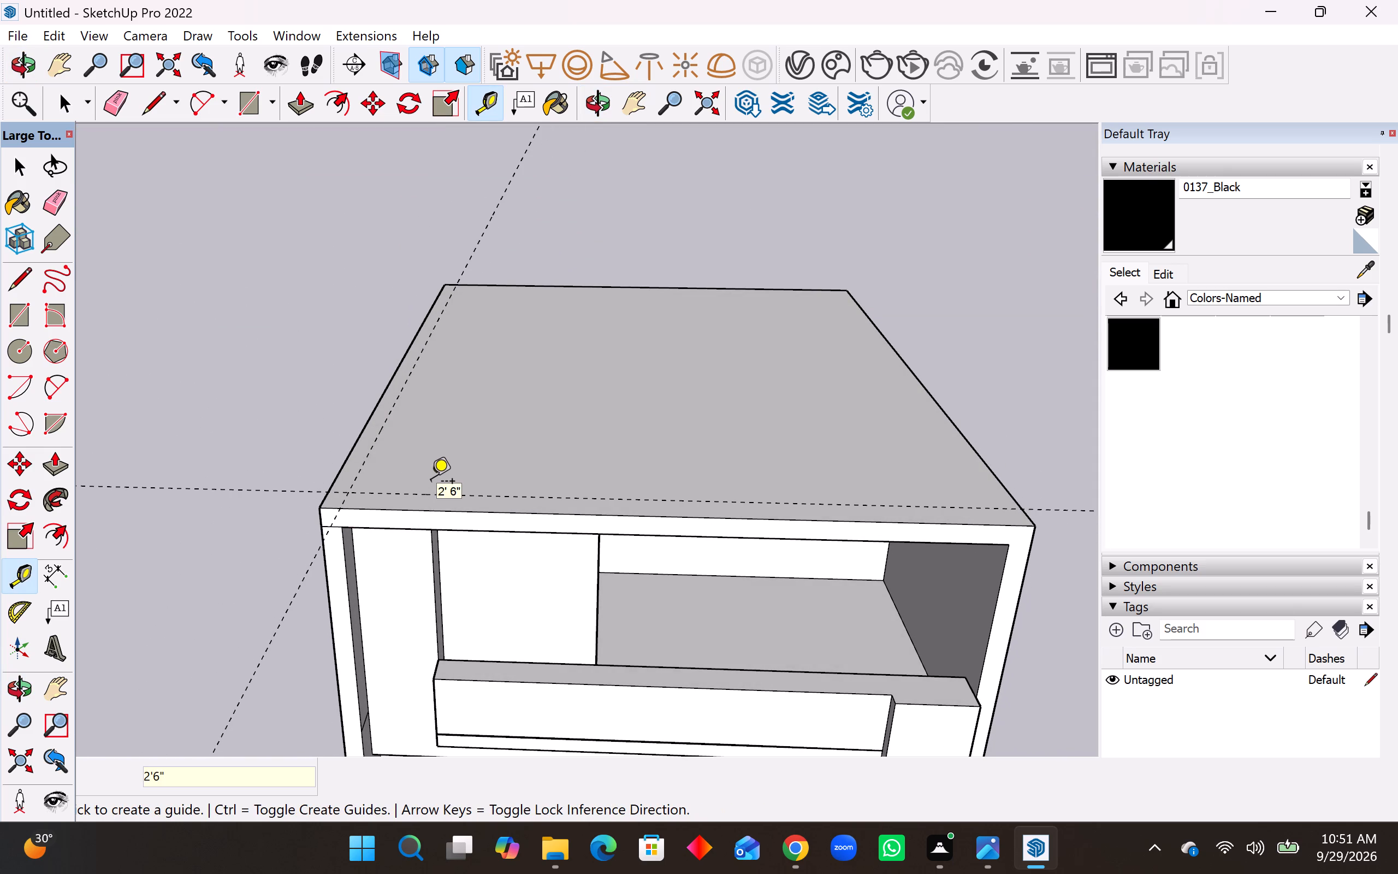
# Measure the width of the narrow recessed wall panel beside the left side wall, along its top under the roof slab.
pyautogui.moveTo(432, 488); pyautogui.dragTo(420, 539, button='middle')
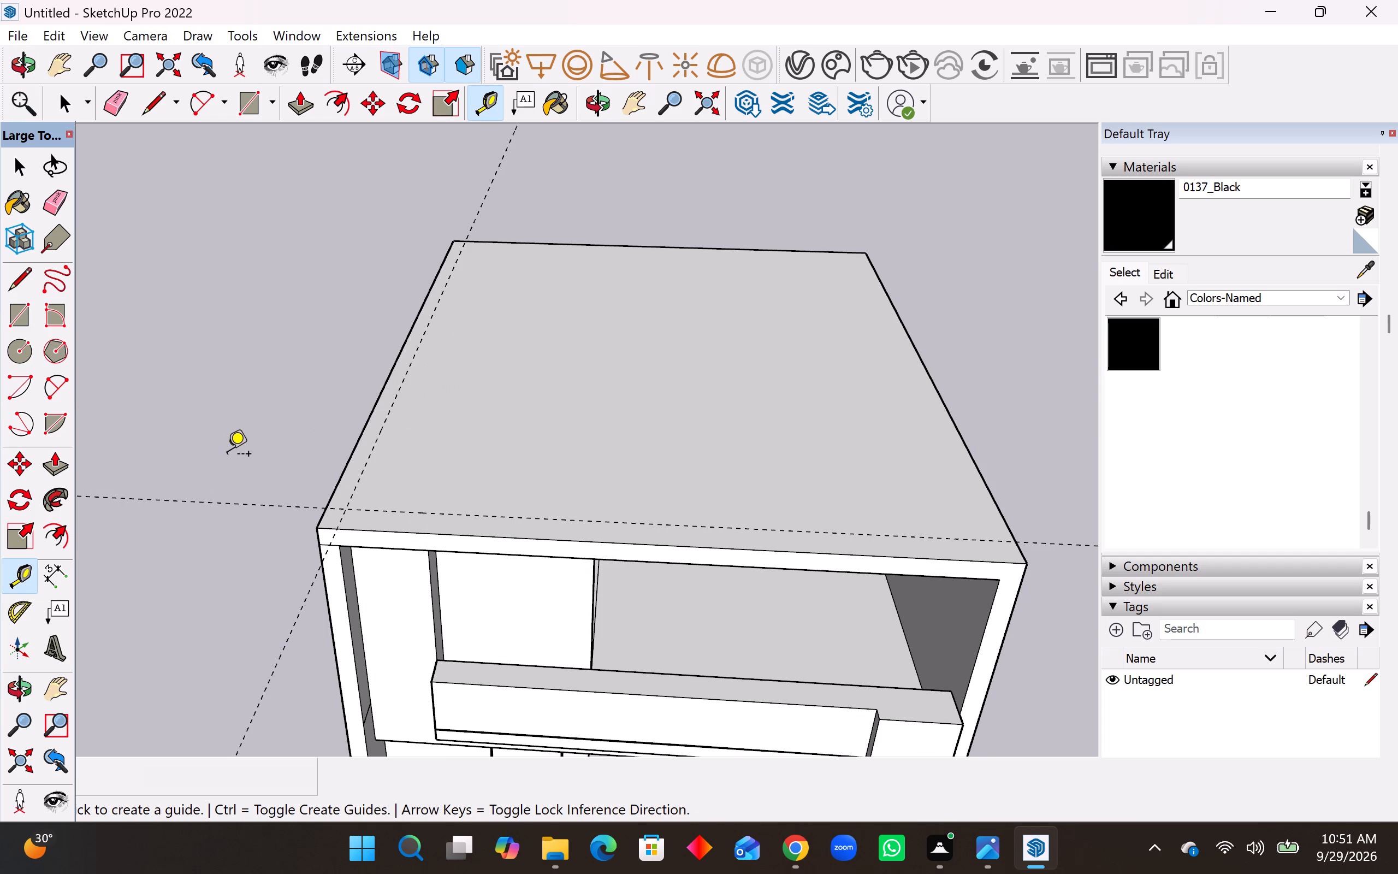
pyautogui.moveTo(439, 559); pyautogui.dragTo(442, 454, button='middle')
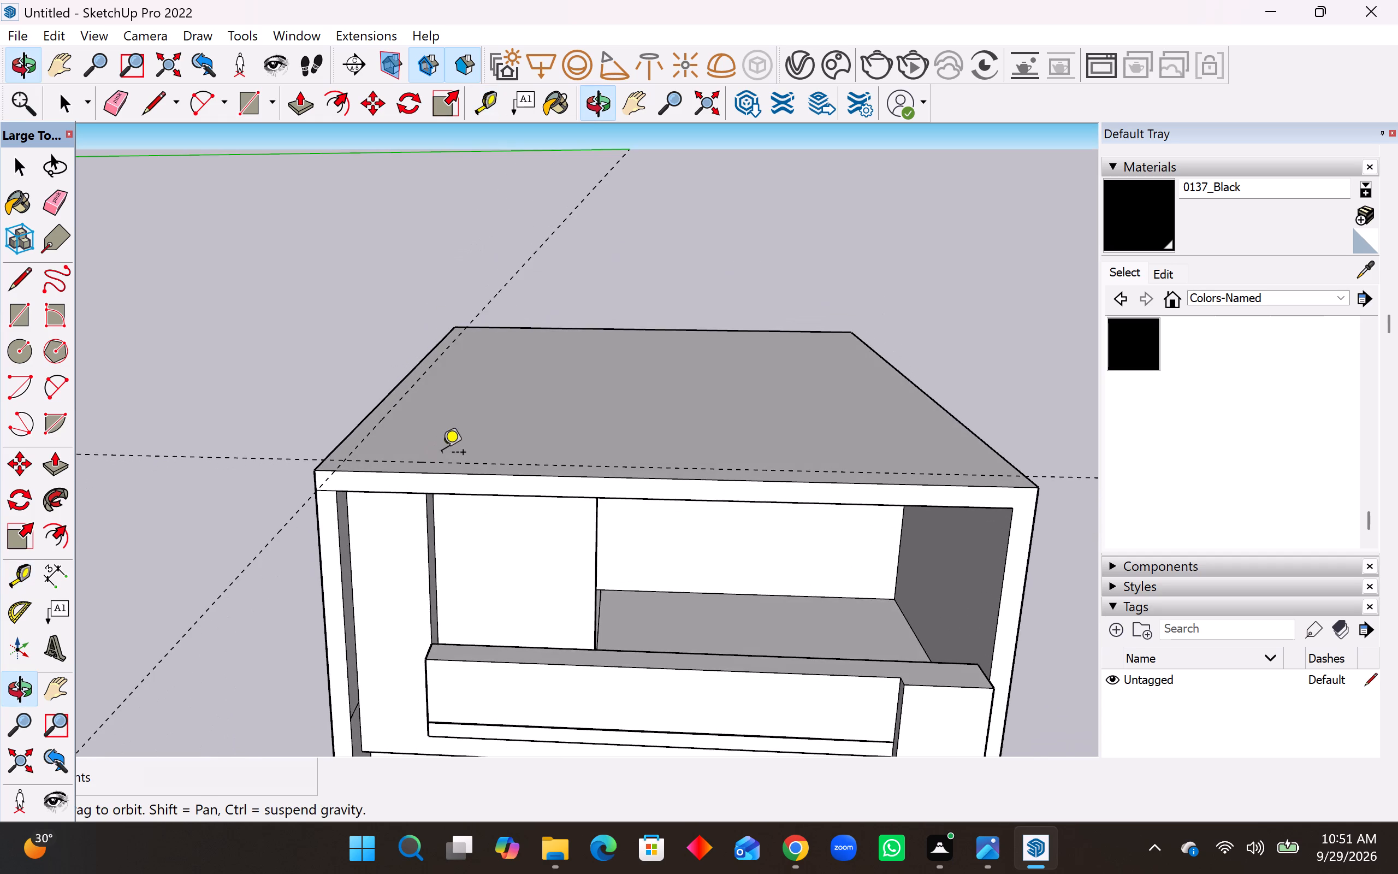
pyautogui.scroll(8, 435, 459)
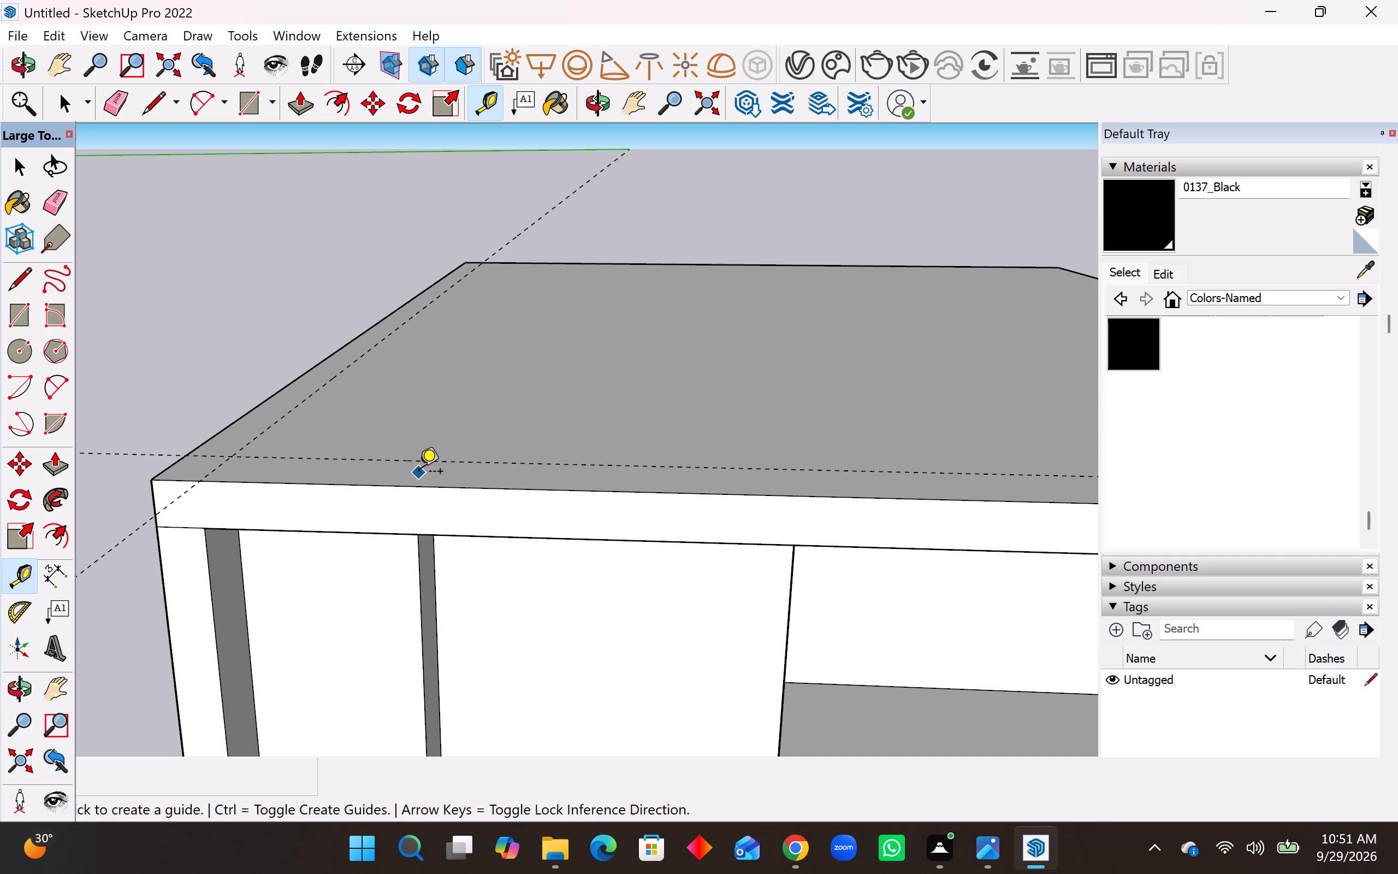
pyautogui.moveTo(419, 473); pyautogui.dragTo(425, 528, button='middle')
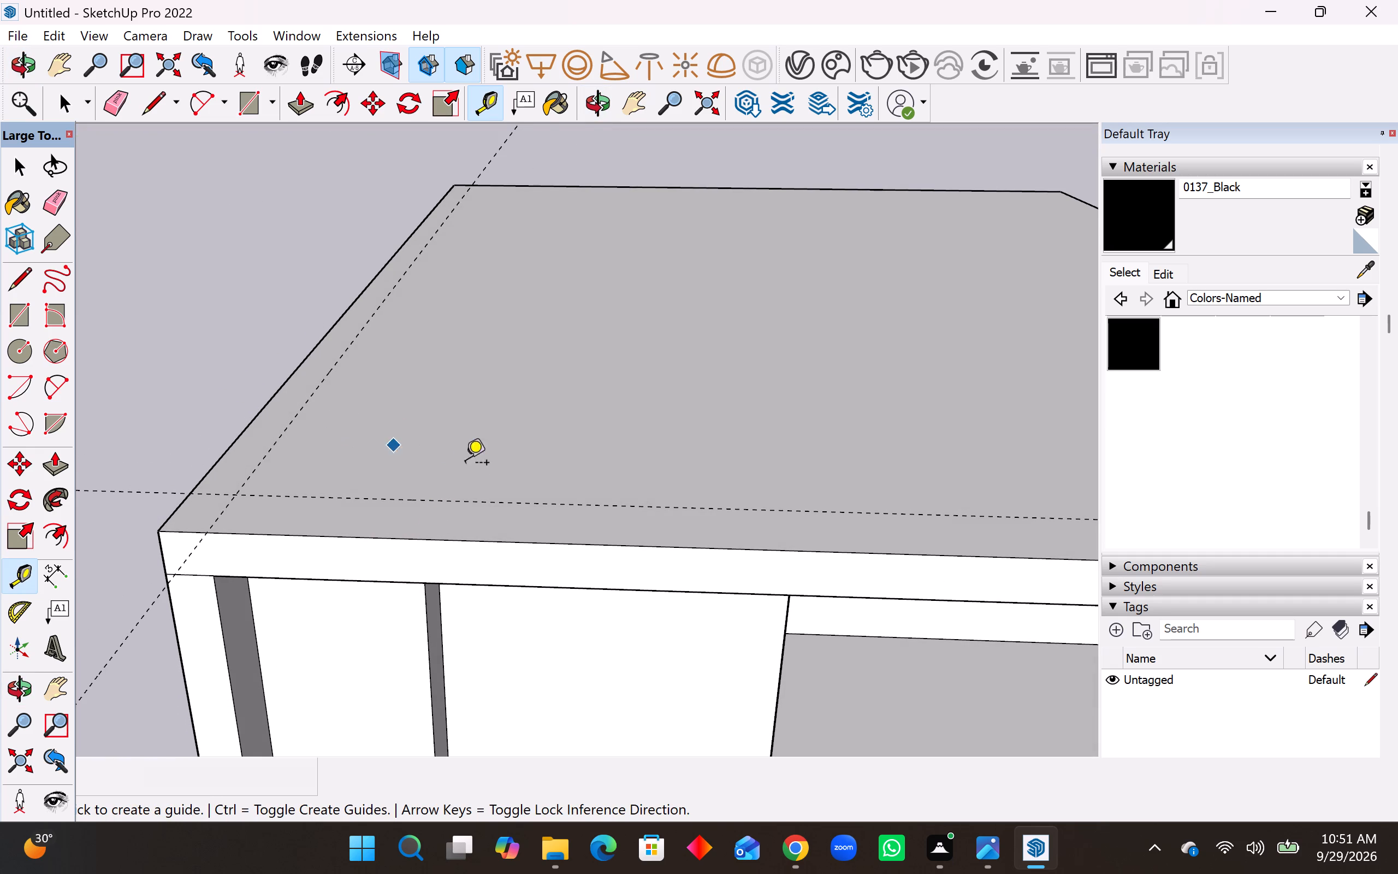
pyautogui.scroll(-3, 473, 493)
pyautogui.moveTo(461, 548); pyautogui.dragTo(597, 308, button='middle')
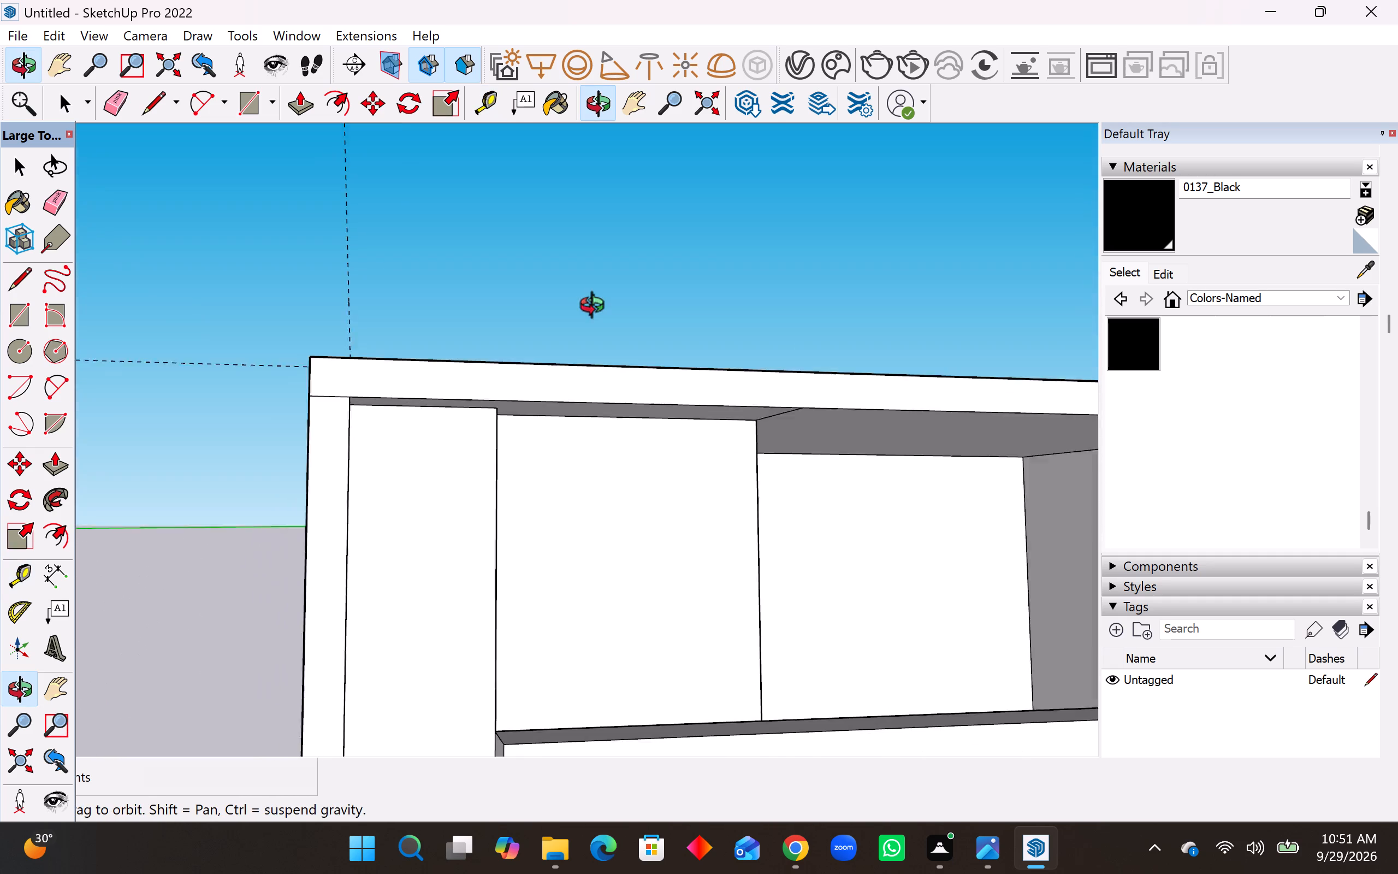
pyautogui.moveTo(597, 308); pyautogui.dragTo(512, 289, button='middle')
pyautogui.click(54, 581)
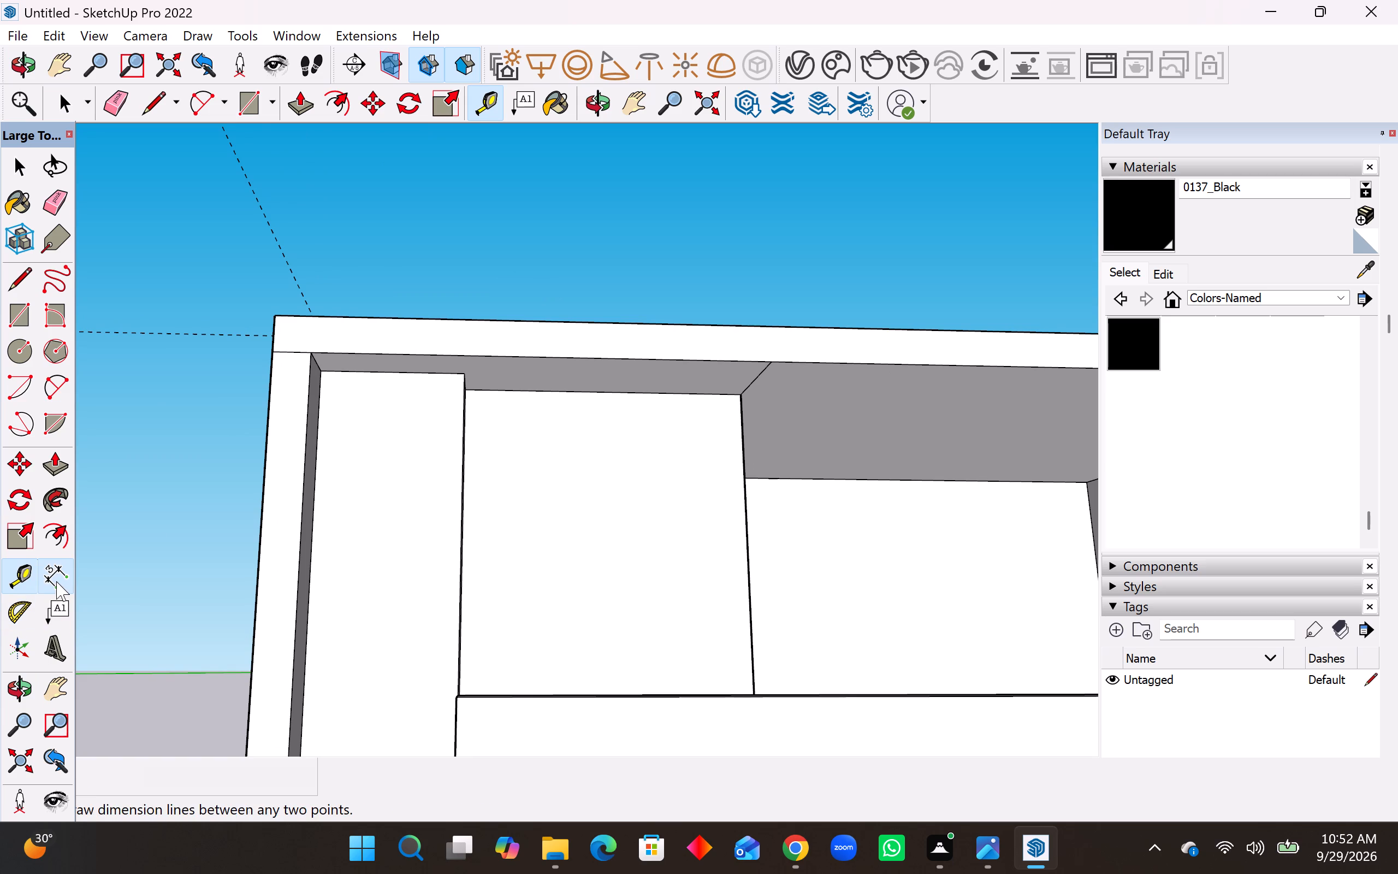
pyautogui.scroll(6, 382, 438)
pyautogui.click(281, 330)
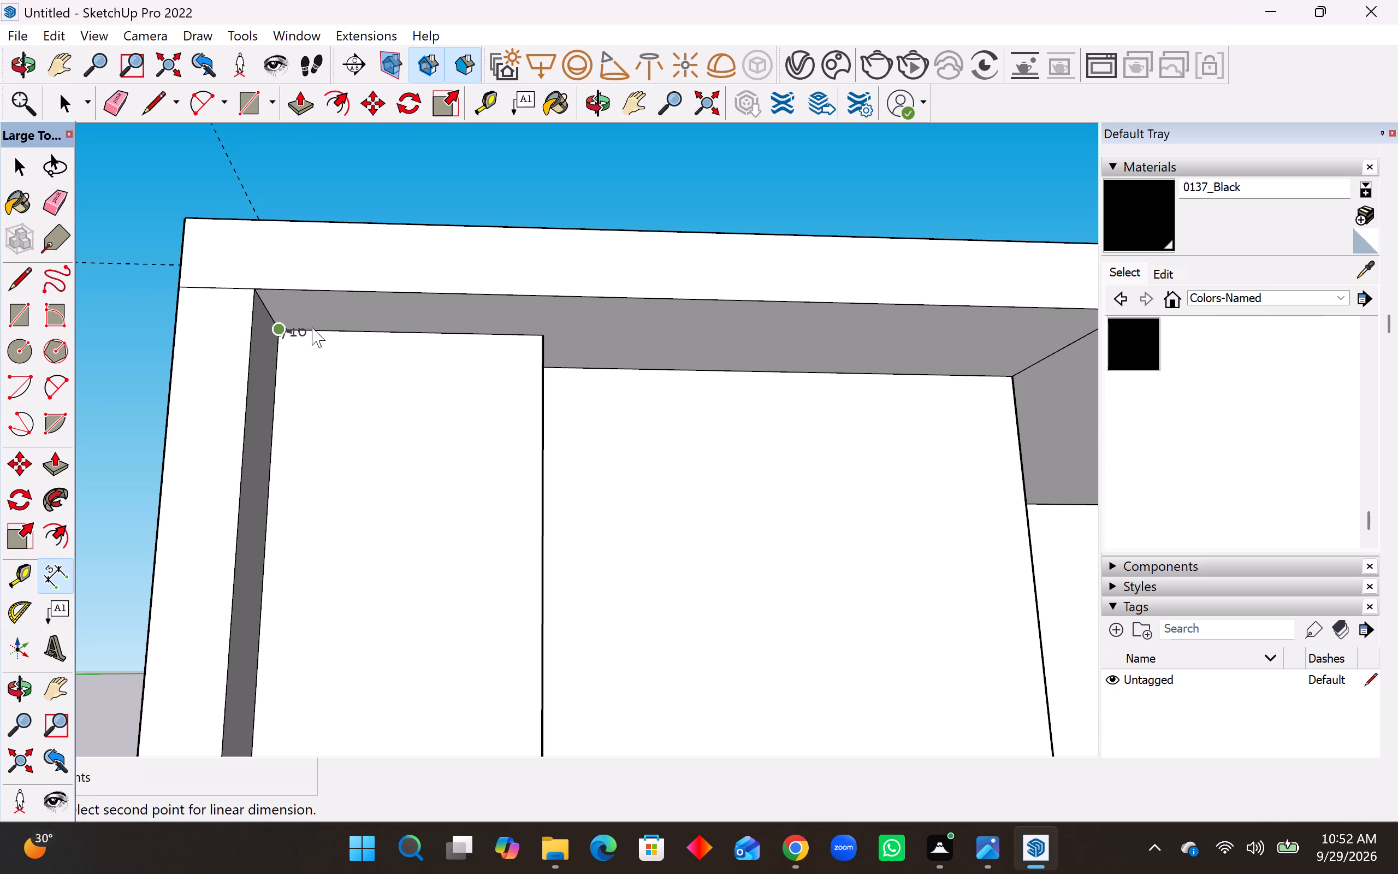
pyautogui.click(543, 334)
pyautogui.press('Escape')
# Place a second lengthwise guide line on the roof, offset 6' inward from the guide near the left side edge.
pyautogui.moveTo(537, 350); pyautogui.dragTo(539, 580, button='middle')
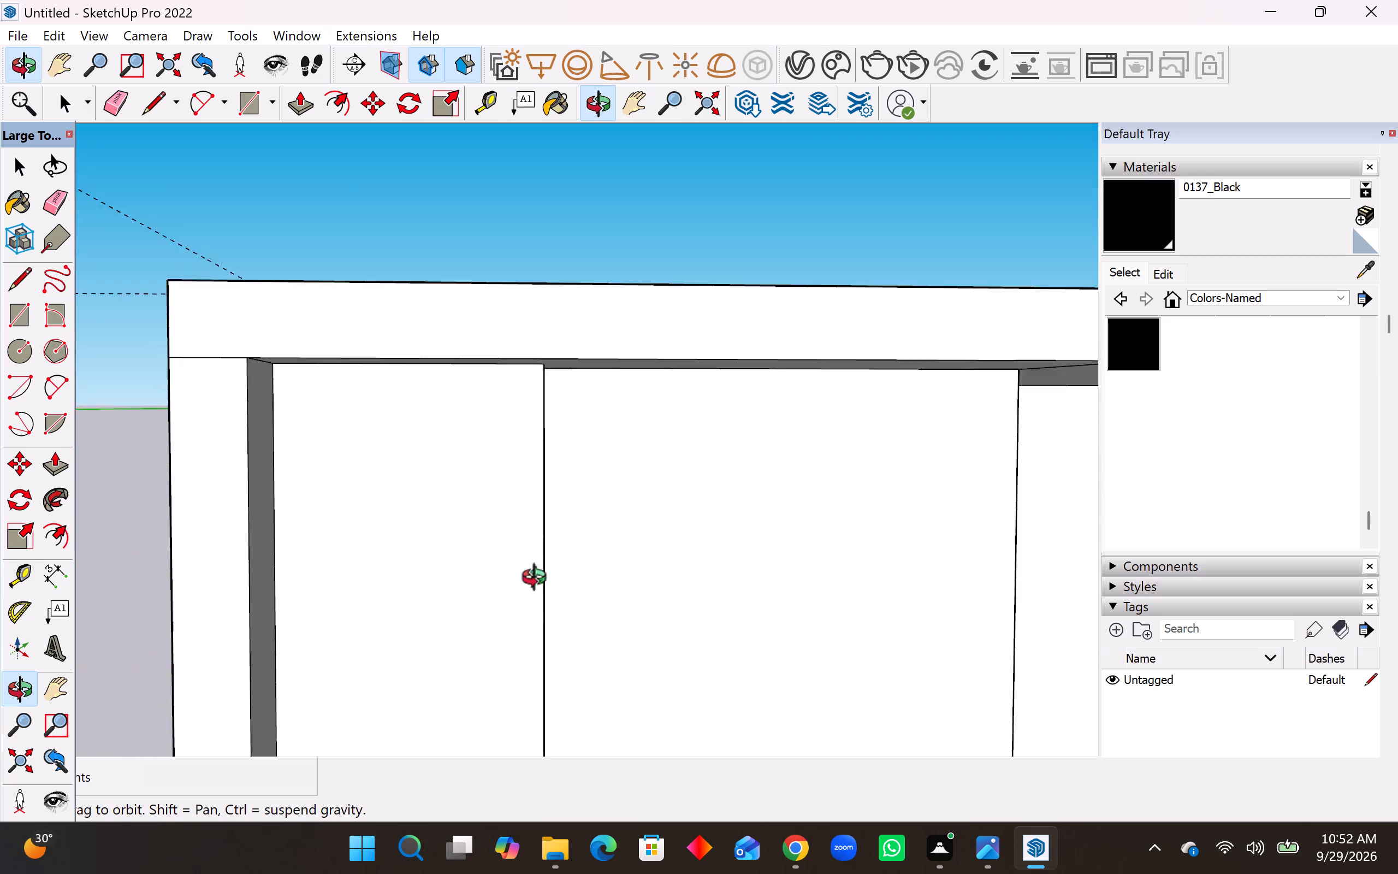
pyautogui.moveTo(539, 580); pyautogui.dragTo(531, 764, button='middle')
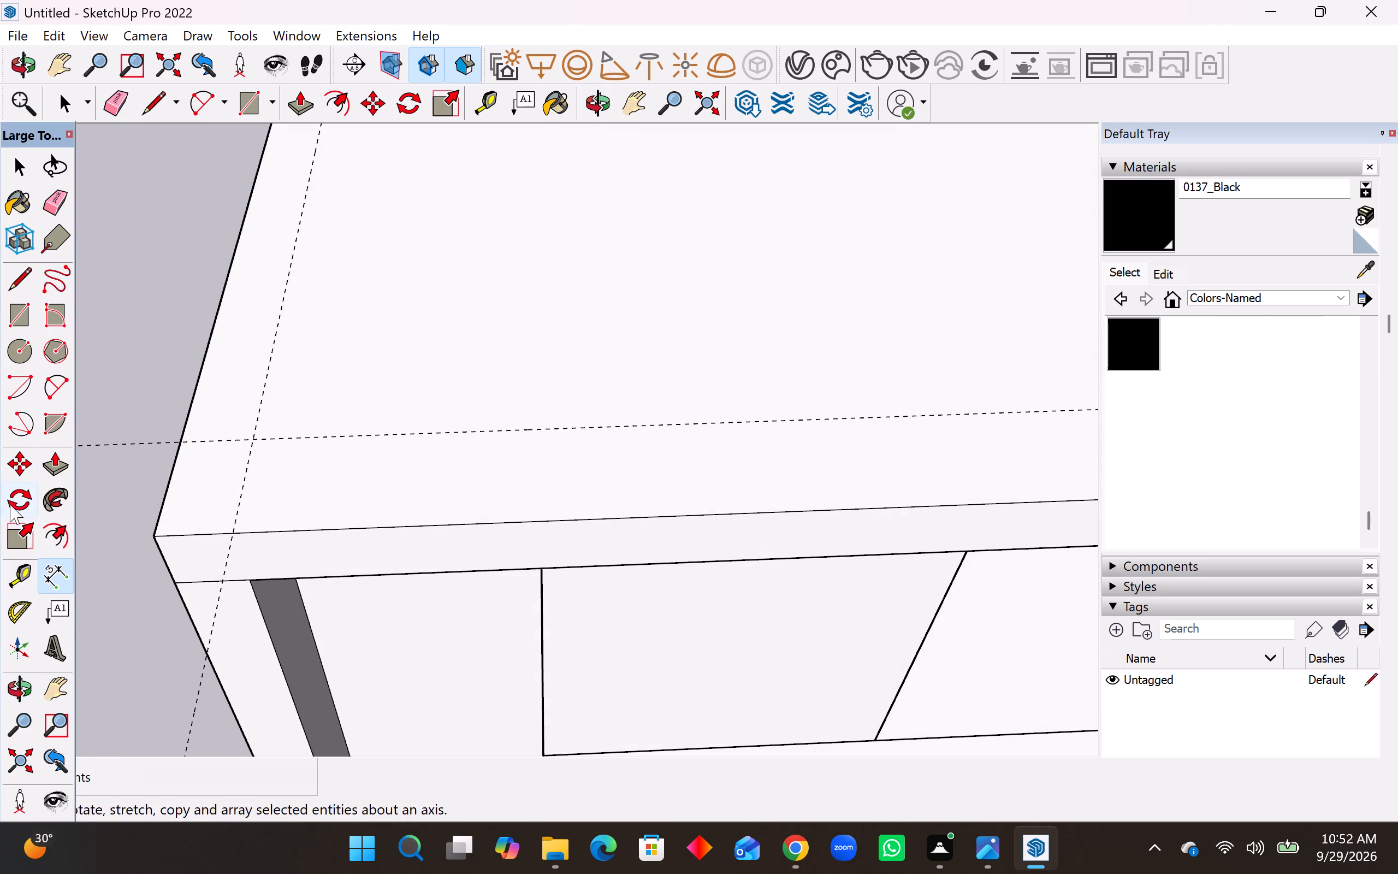
pyautogui.click(21, 576)
pyautogui.click(276, 356)
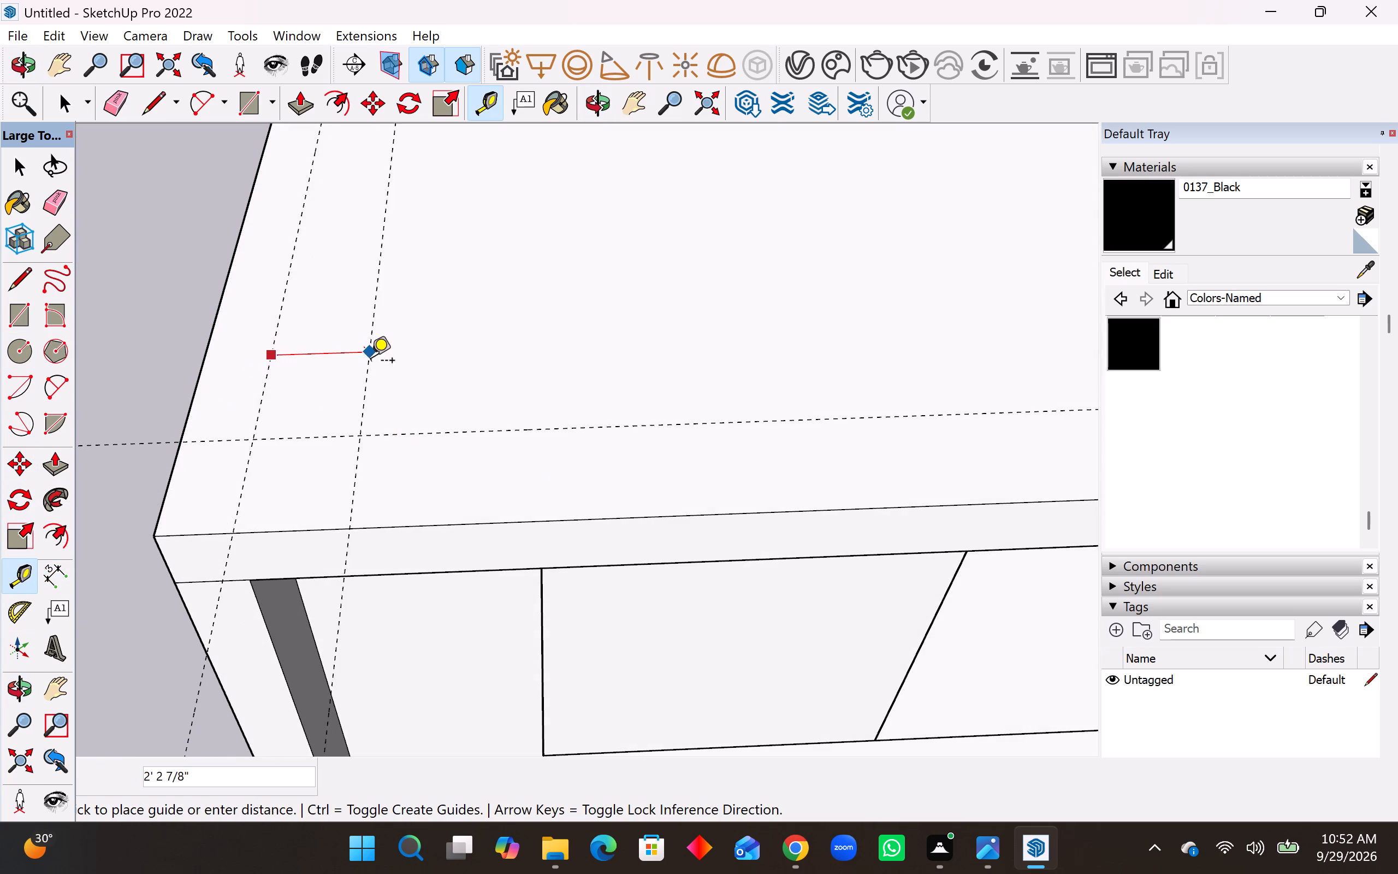
pyautogui.write("6'")
pyautogui.press('Return')
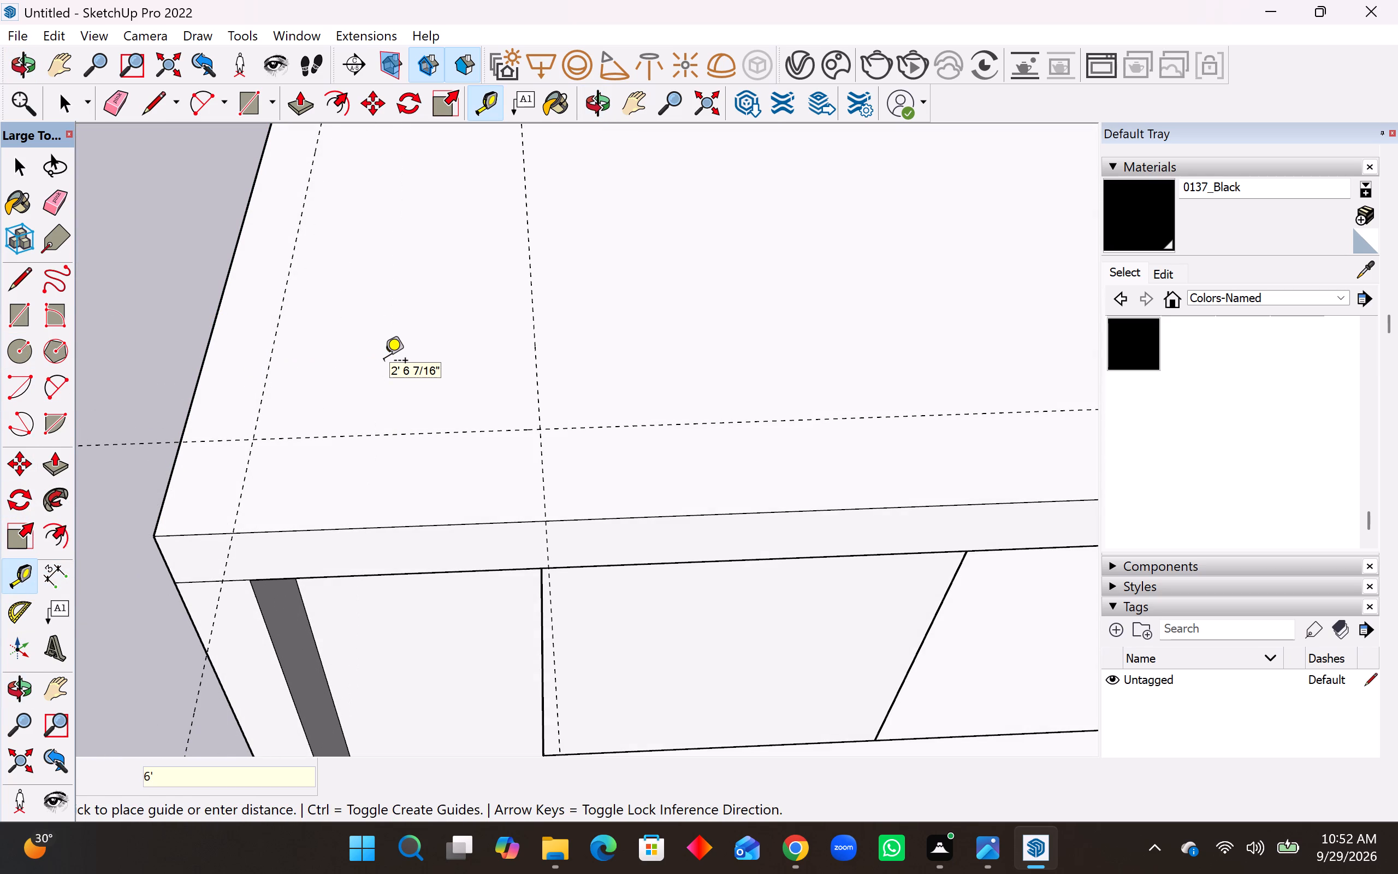
# Measure the depth of the return between the narrow recessed panel and the deeper wall panel, just under the roof slab.
pyautogui.moveTo(479, 479); pyautogui.dragTo(469, 478, button='middle')
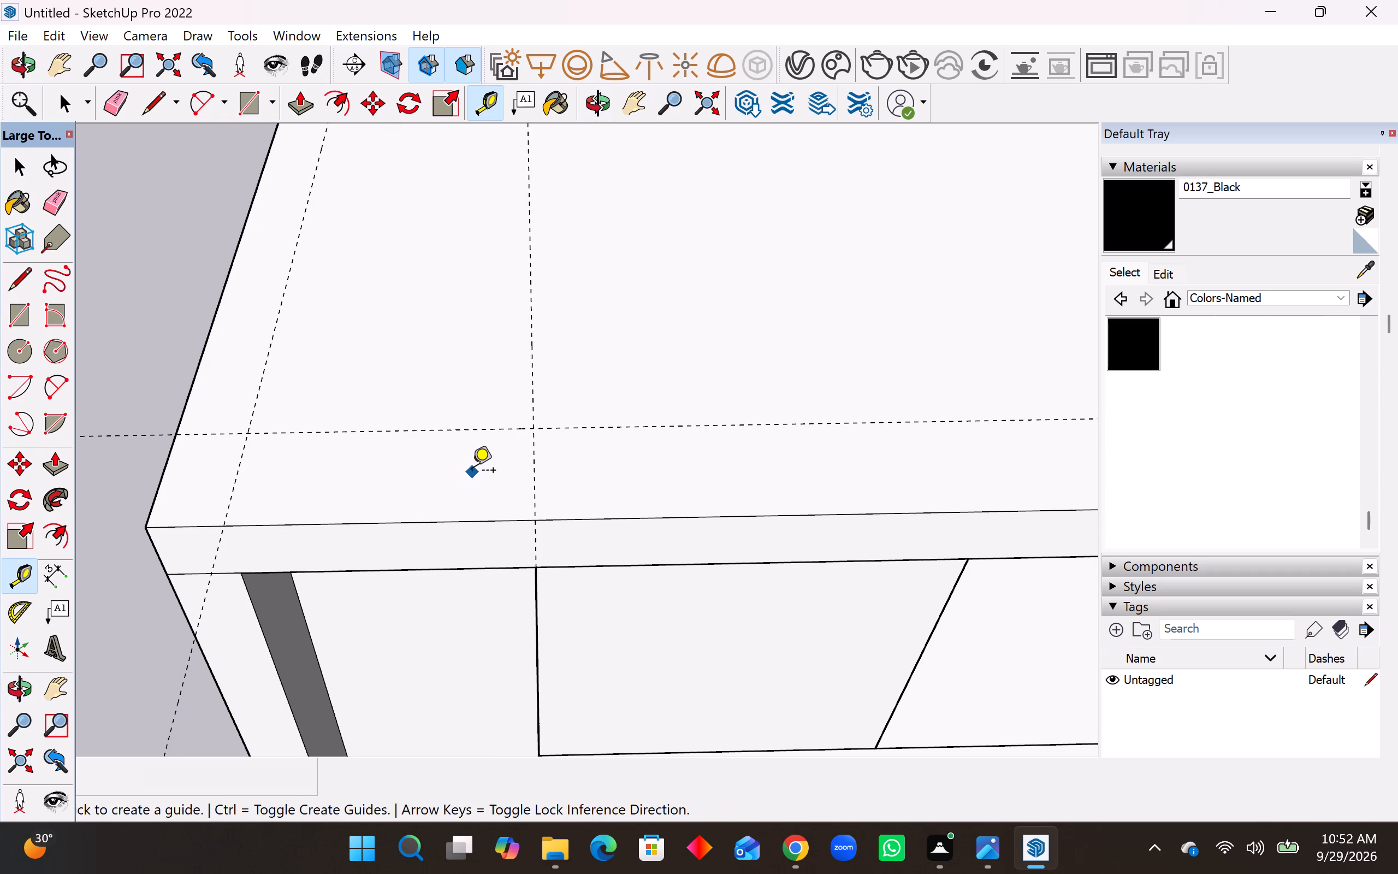
pyautogui.scroll(-7, 472, 472)
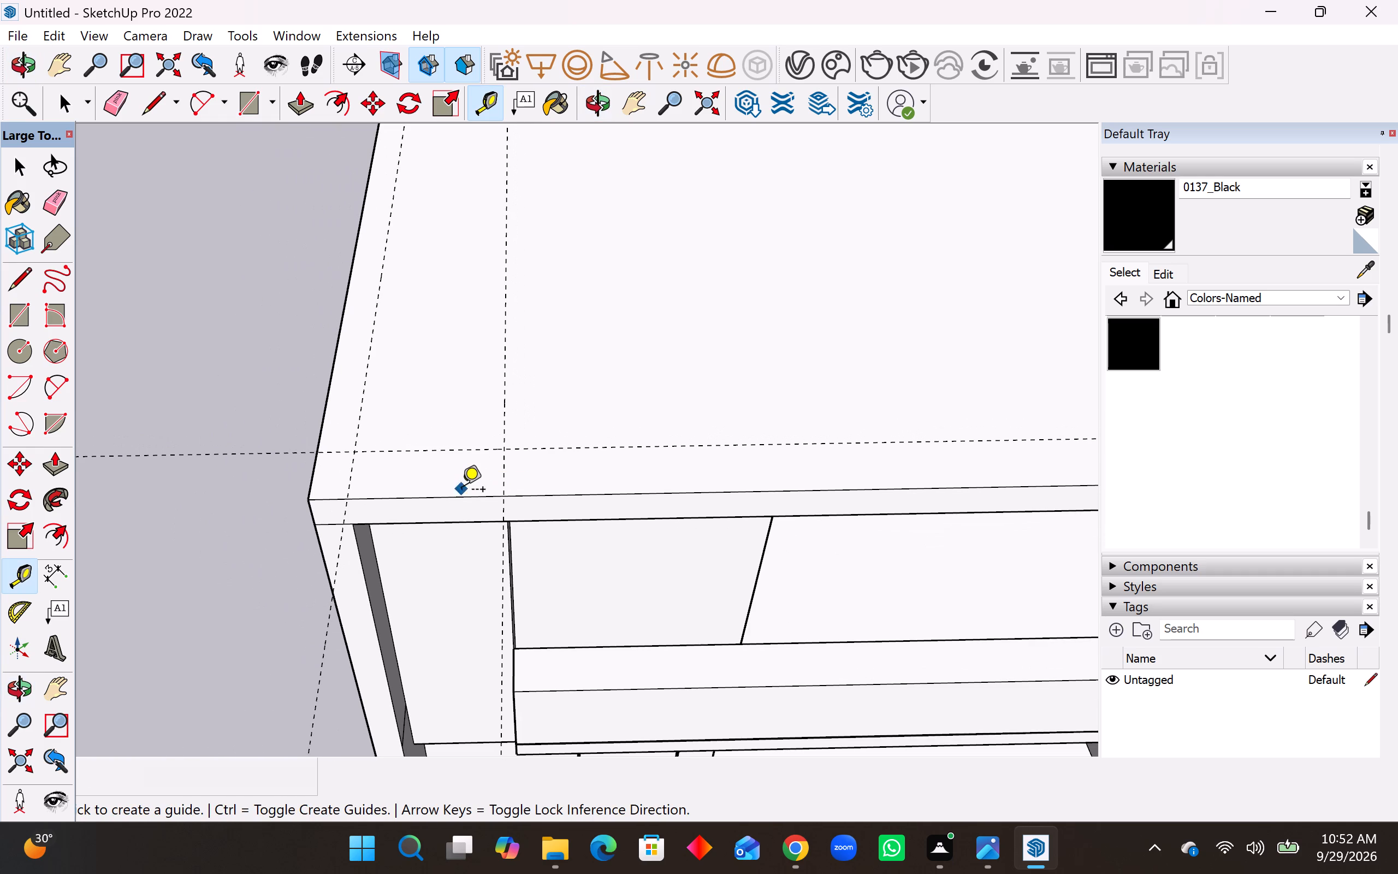
pyautogui.moveTo(471, 488); pyautogui.dragTo(209, 486, button='middle')
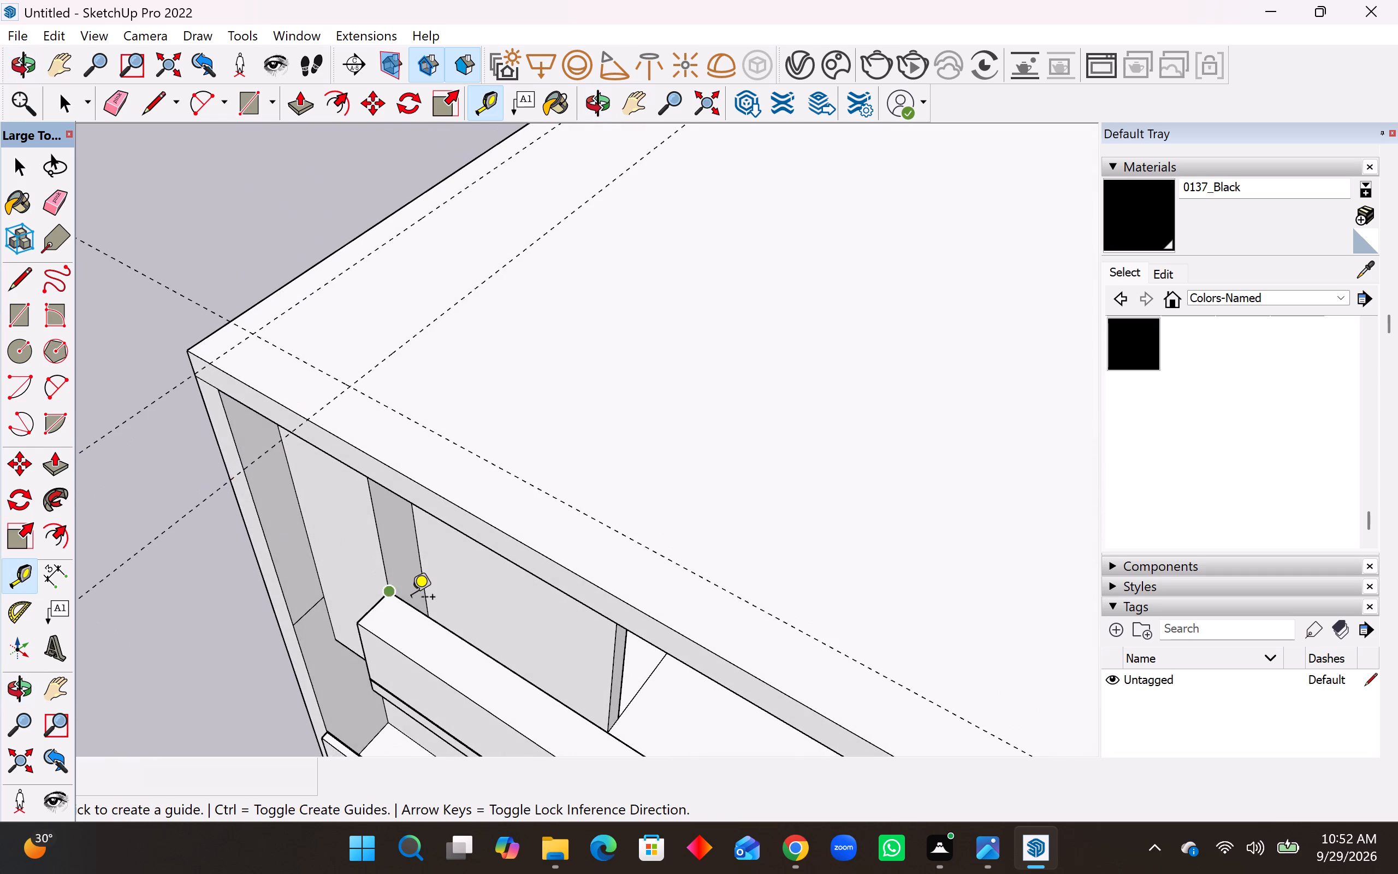
pyautogui.scroll(3, 411, 599)
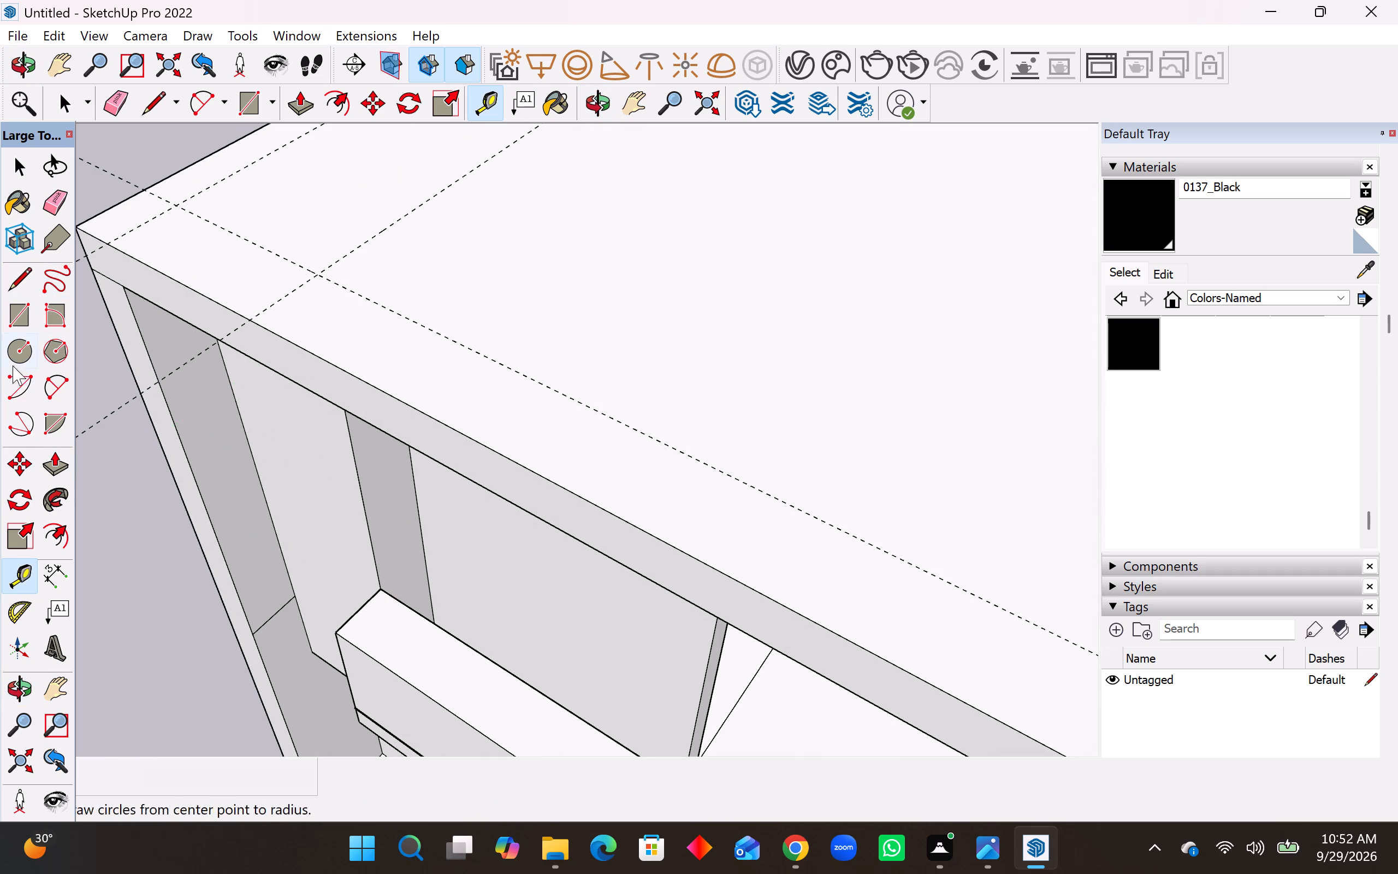
pyautogui.click(62, 571)
pyautogui.scroll(2, 418, 509)
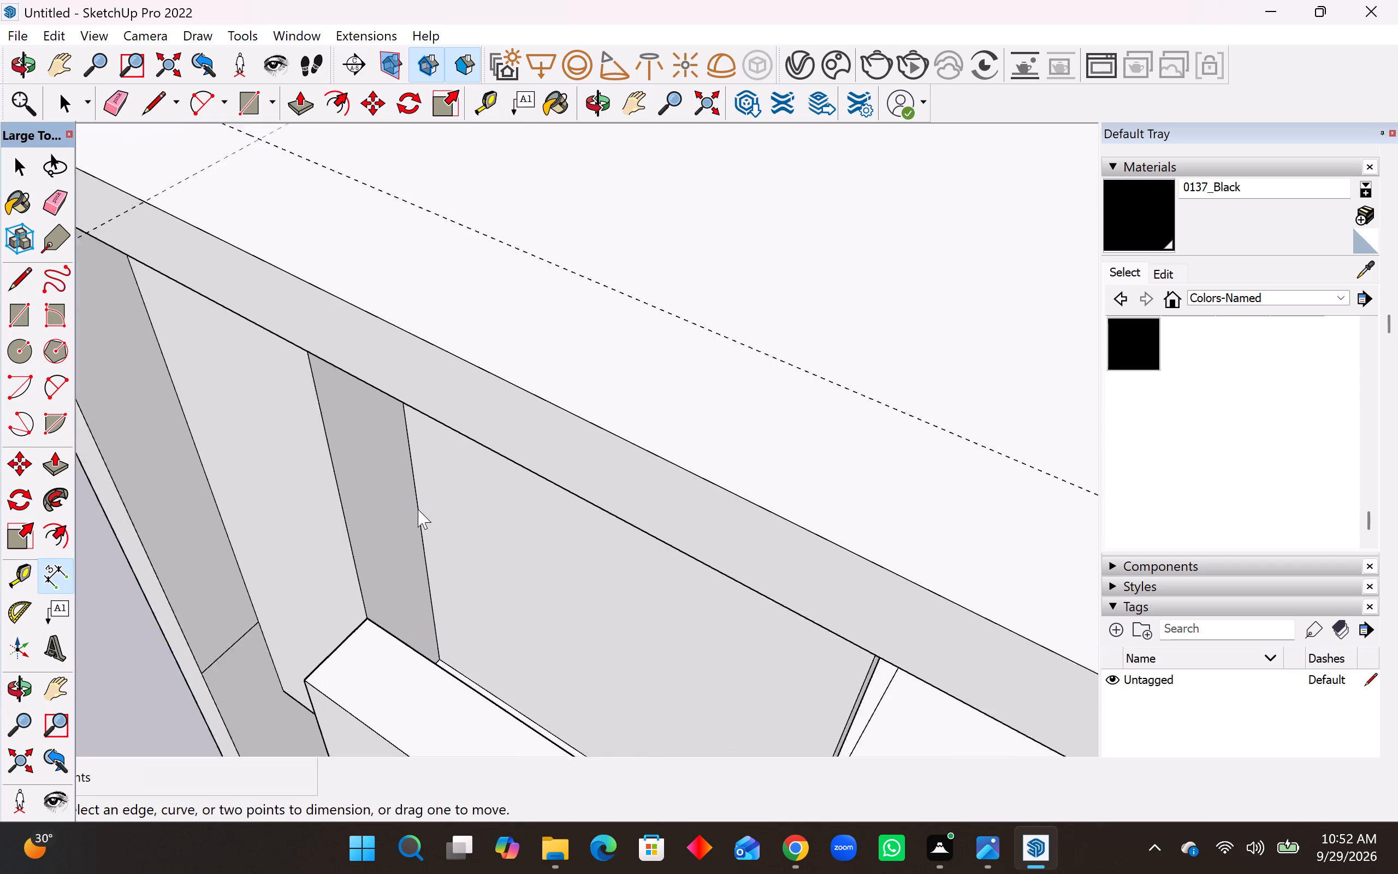
pyautogui.scroll(3, 418, 509)
pyautogui.moveTo(418, 509); pyautogui.dragTo(368, 412, button='middle')
pyautogui.scroll(-13, 366, 513)
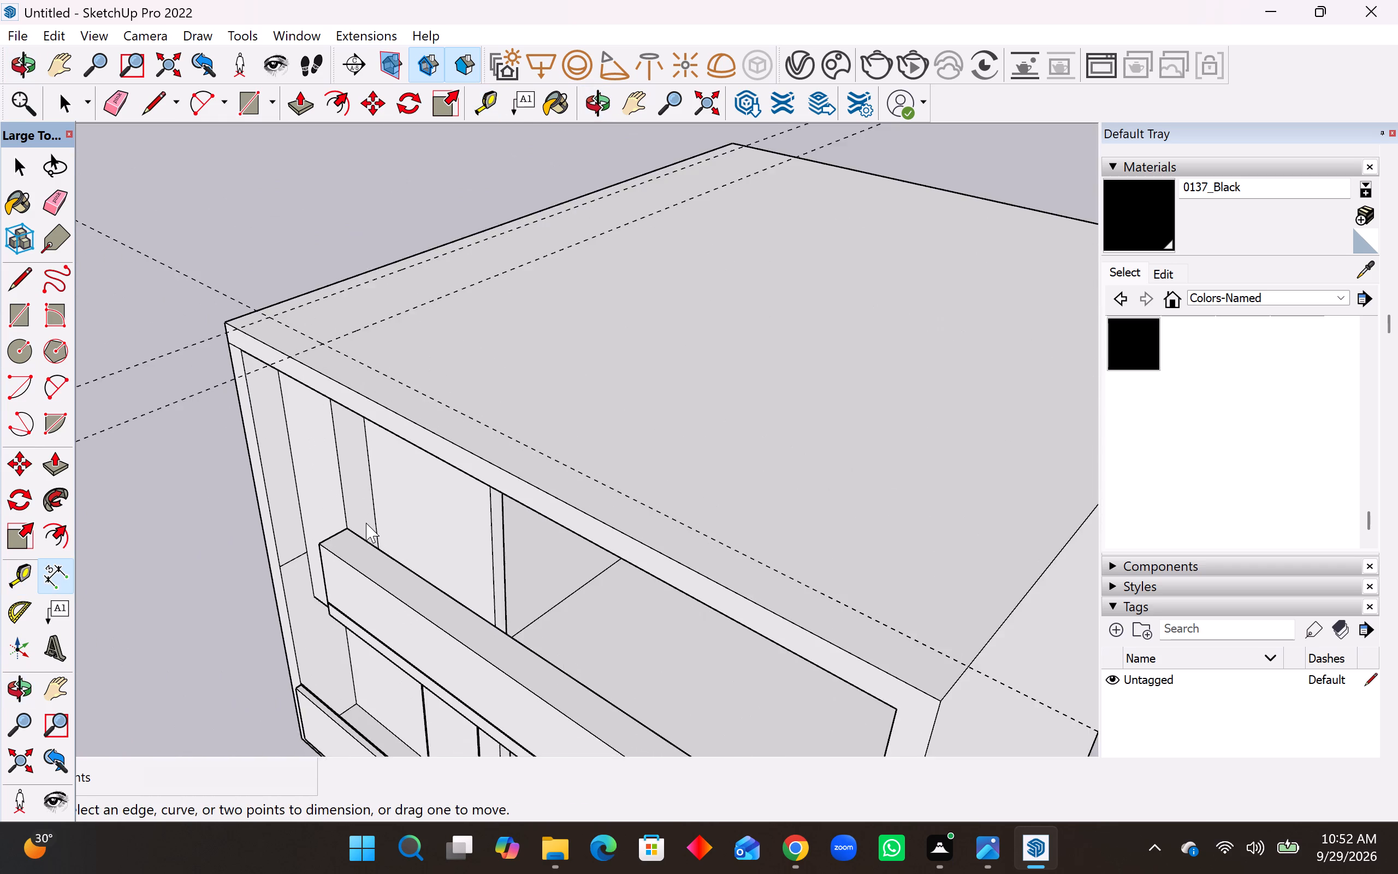
pyautogui.moveTo(384, 302); pyautogui.dragTo(364, 66, button='middle')
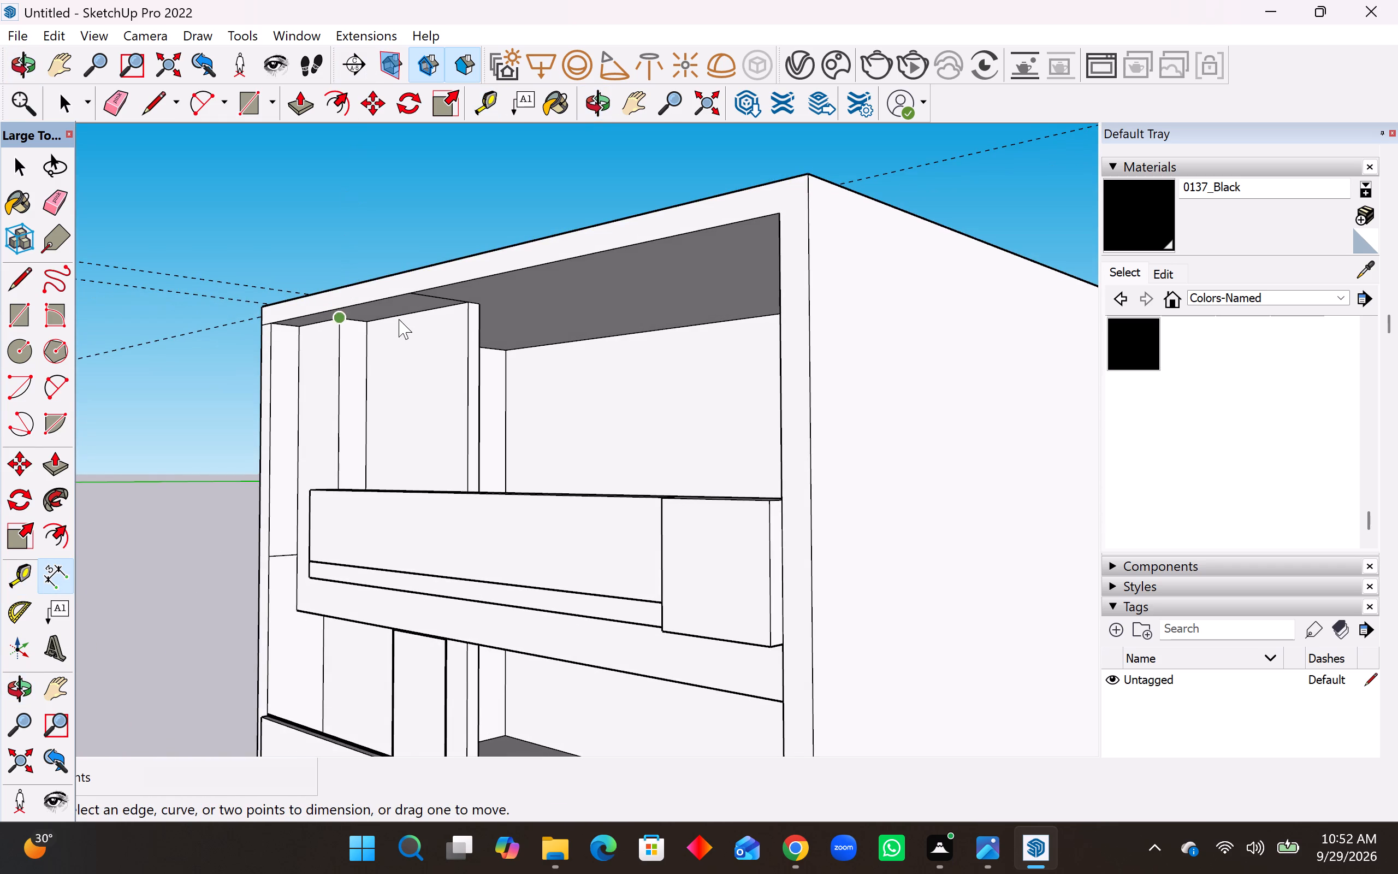
pyautogui.scroll(6, 399, 319)
pyautogui.click(291, 320)
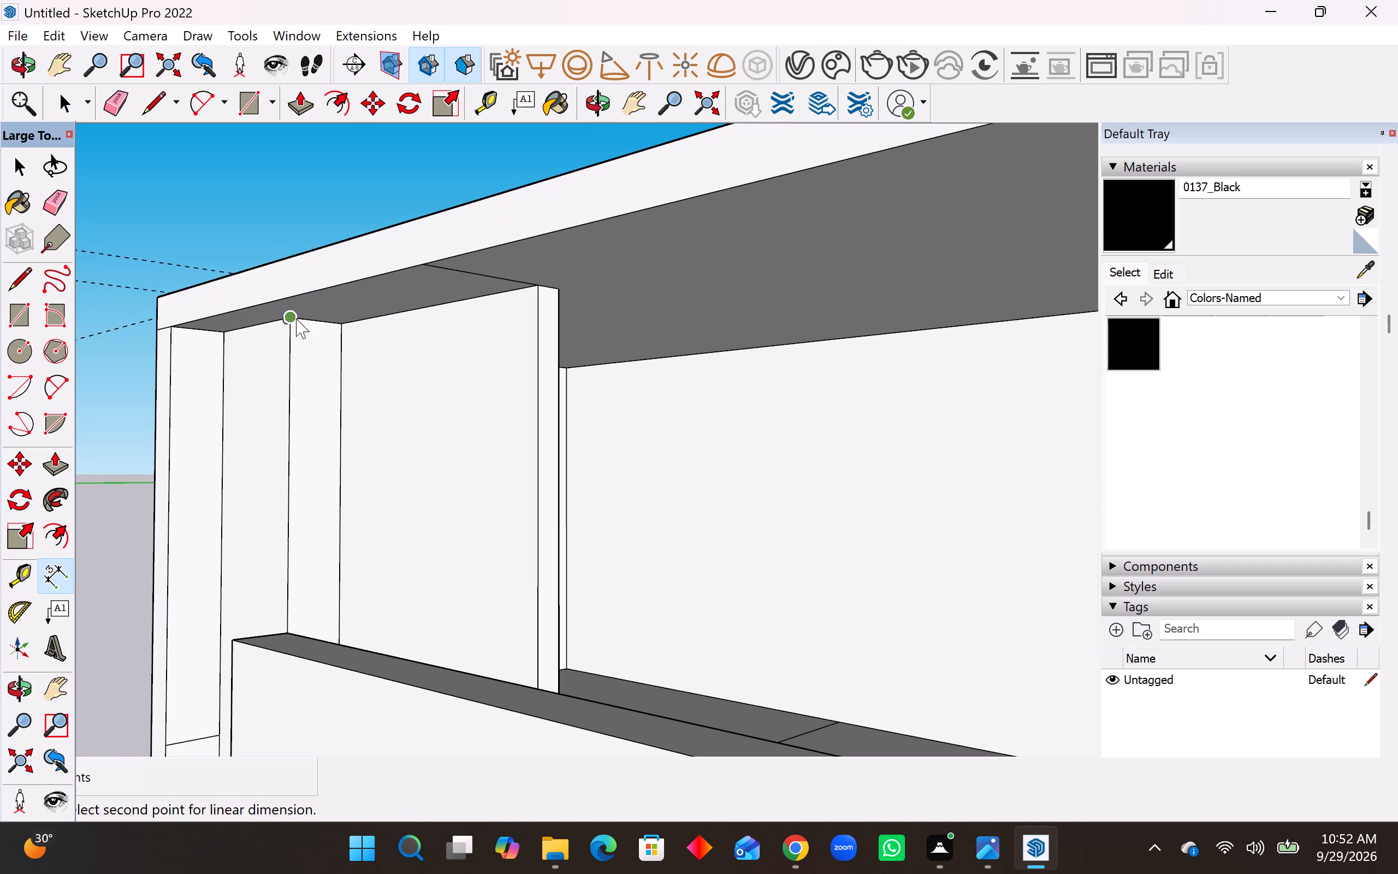
pyautogui.moveTo(338, 328); pyautogui.dragTo(330, 347, button='middle')
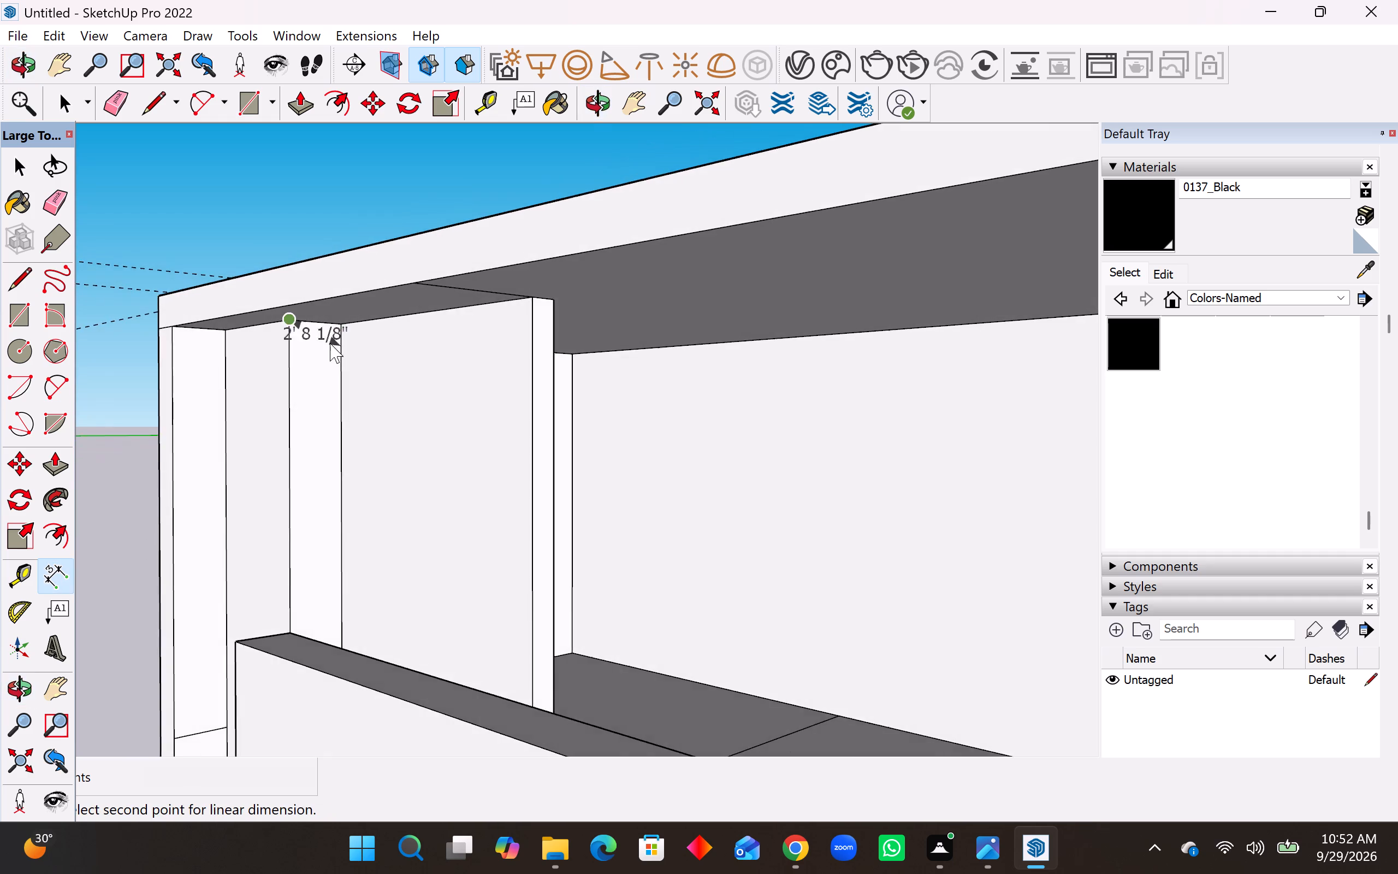
pyautogui.scroll(9, 330, 341)
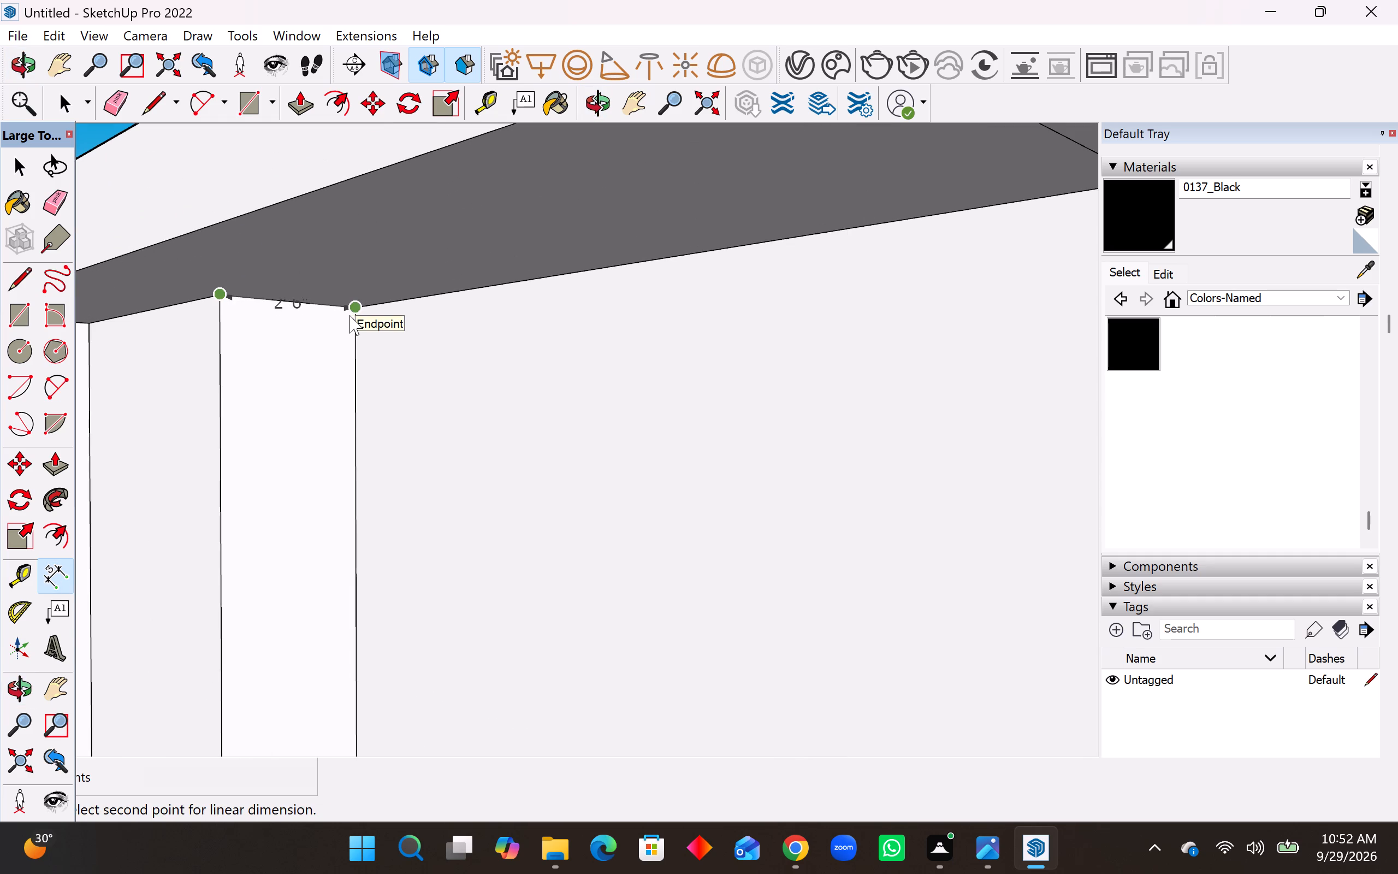
pyautogui.scroll(-16, 352, 373)
pyautogui.press('space')
# Place another guide line on the roof, offset 2'6" further back from the guide parallel to the front edge.
pyautogui.moveTo(326, 369); pyautogui.dragTo(327, 552, button='middle')
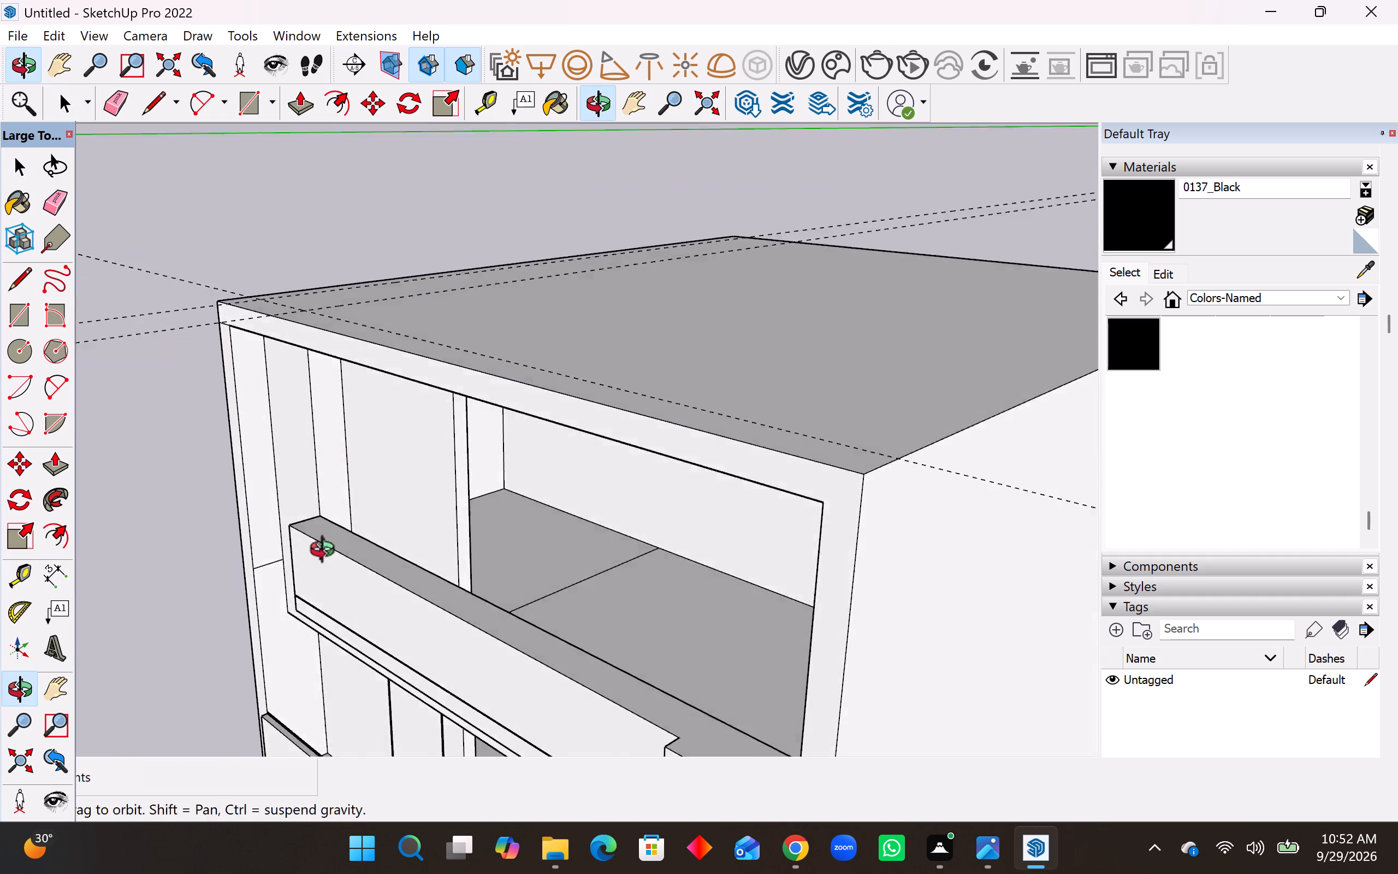
pyautogui.moveTo(327, 552); pyautogui.dragTo(325, 566, button='middle')
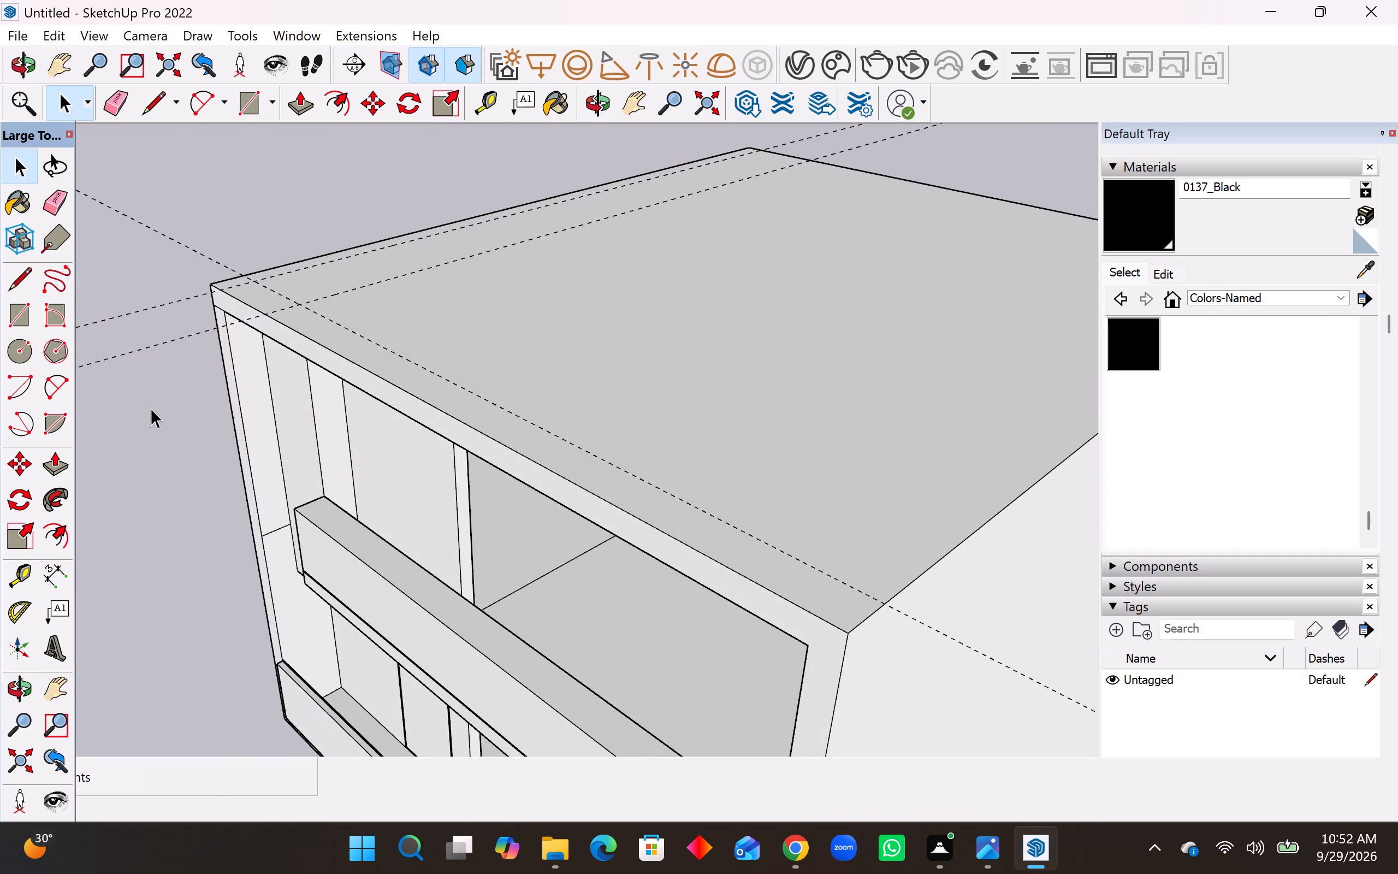
pyautogui.moveTo(398, 328); pyautogui.dragTo(410, 401, button='middle')
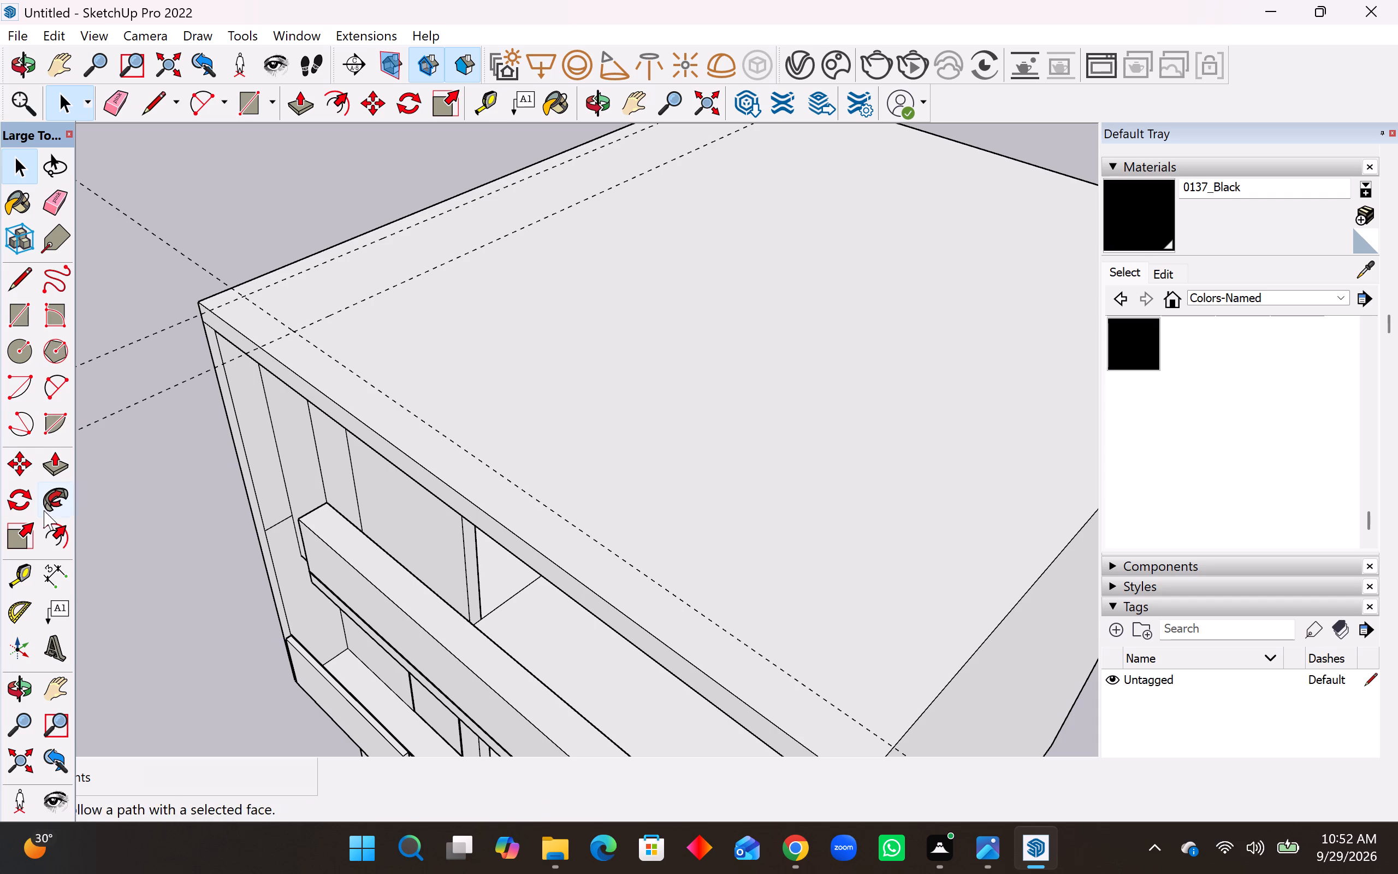
pyautogui.click(22, 565)
pyautogui.moveTo(346, 366); pyautogui.dragTo(353, 365)
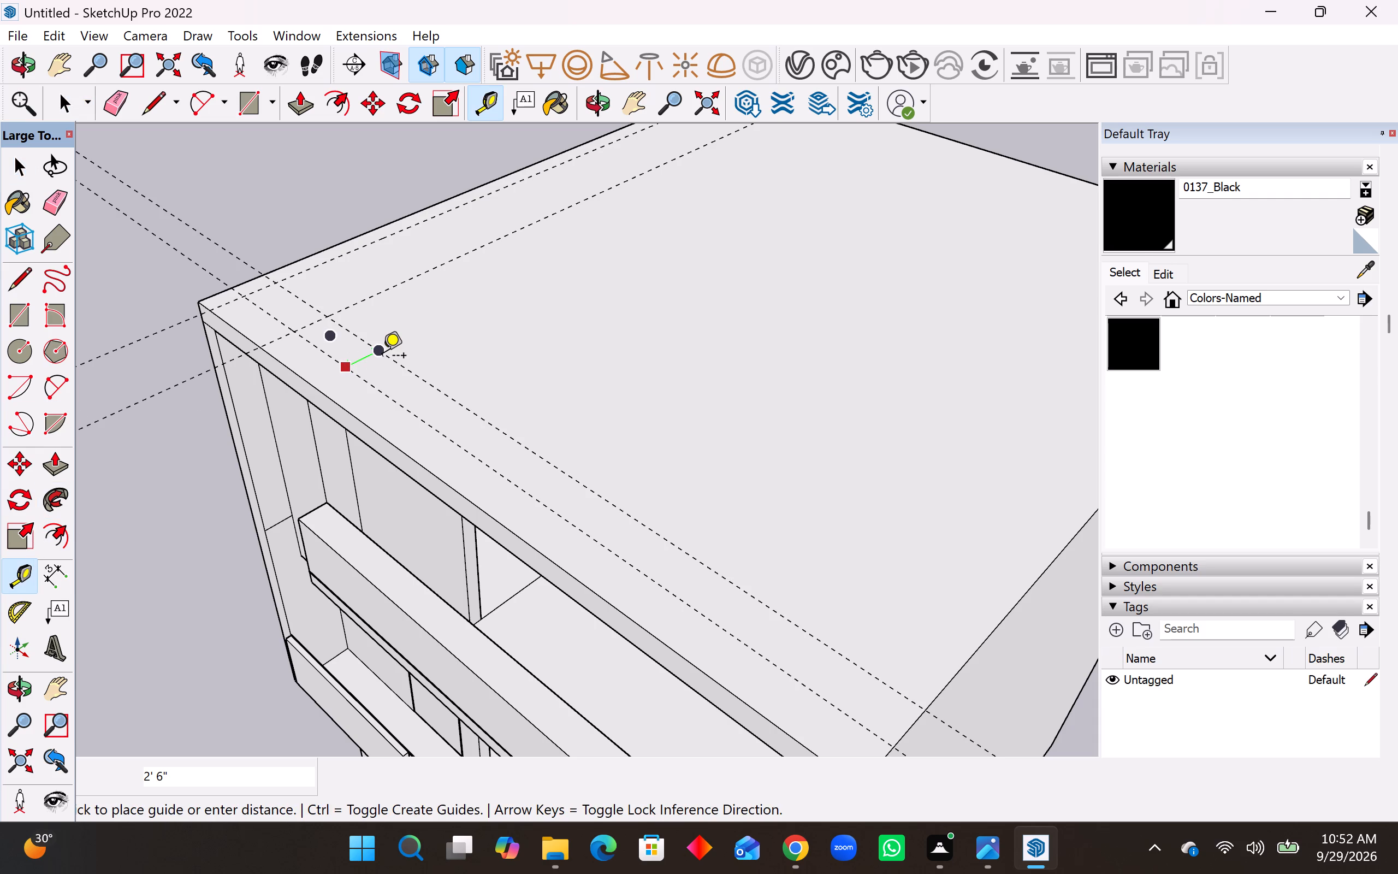
pyautogui.write('2\'6"')
pyautogui.press('Return')
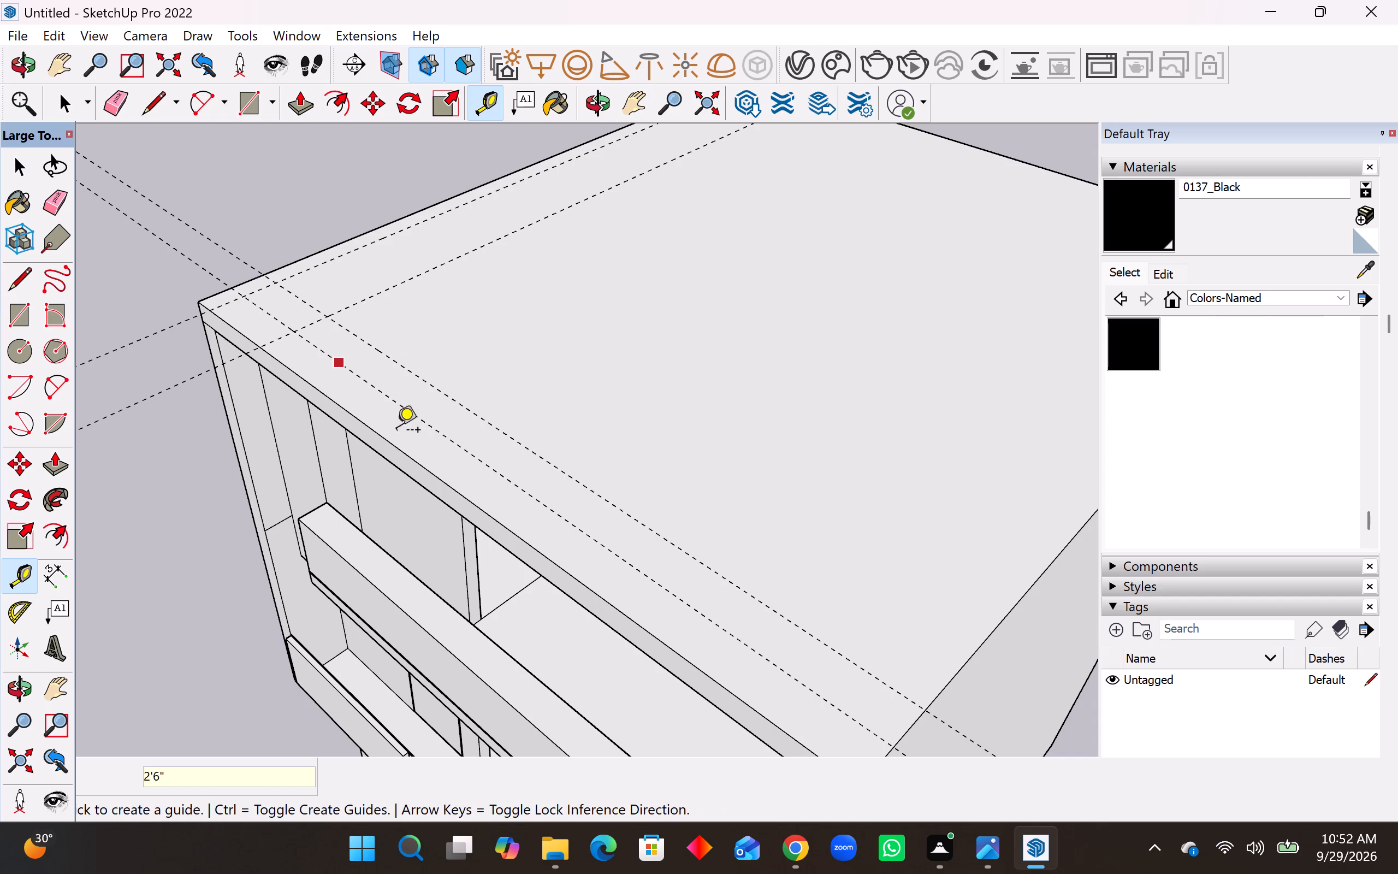
# Draw a 6' by 2'6" rectangle on the roof between the four guide intersections near the front left corner.
pyautogui.moveTo(442, 460); pyautogui.dragTo(471, 343, button='middle')
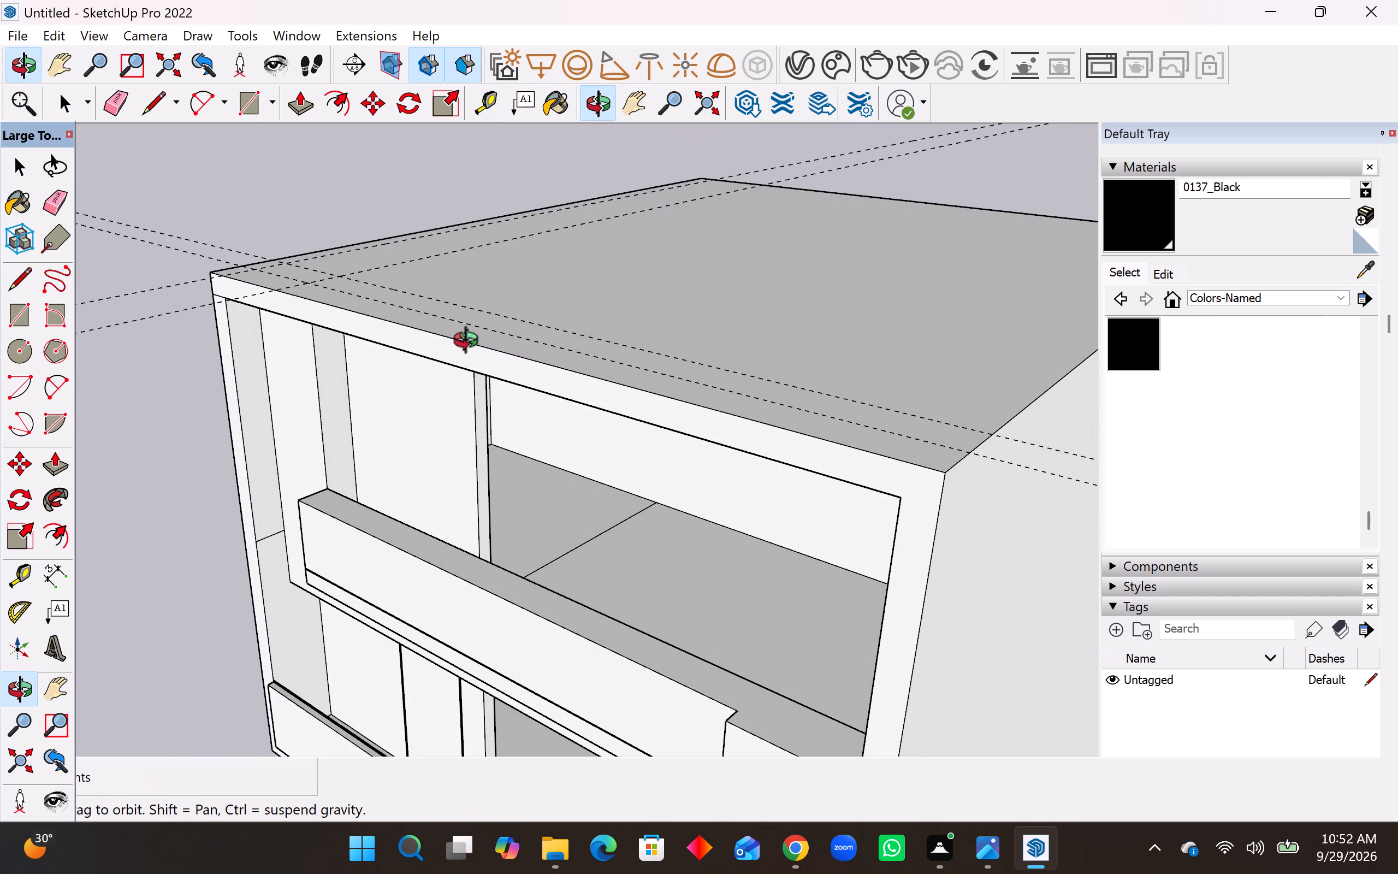
pyautogui.moveTo(471, 343); pyautogui.dragTo(471, 344, button='middle')
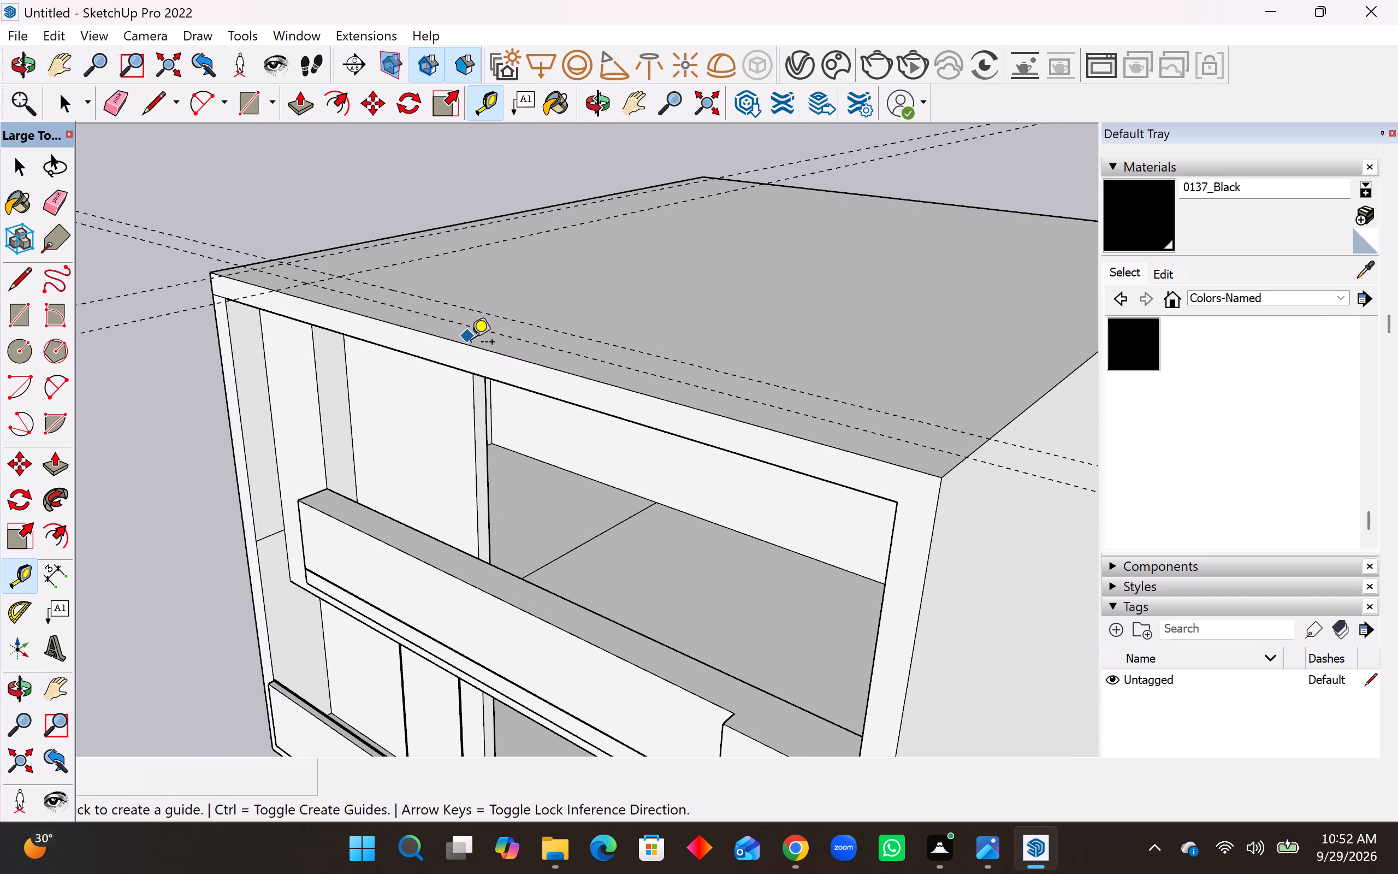
pyautogui.moveTo(572, 343); pyautogui.dragTo(578, 345, button='middle')
pyautogui.moveTo(507, 323); pyautogui.dragTo(523, 356, button='middle')
pyautogui.moveTo(574, 383); pyautogui.dragTo(715, 382, button='middle')
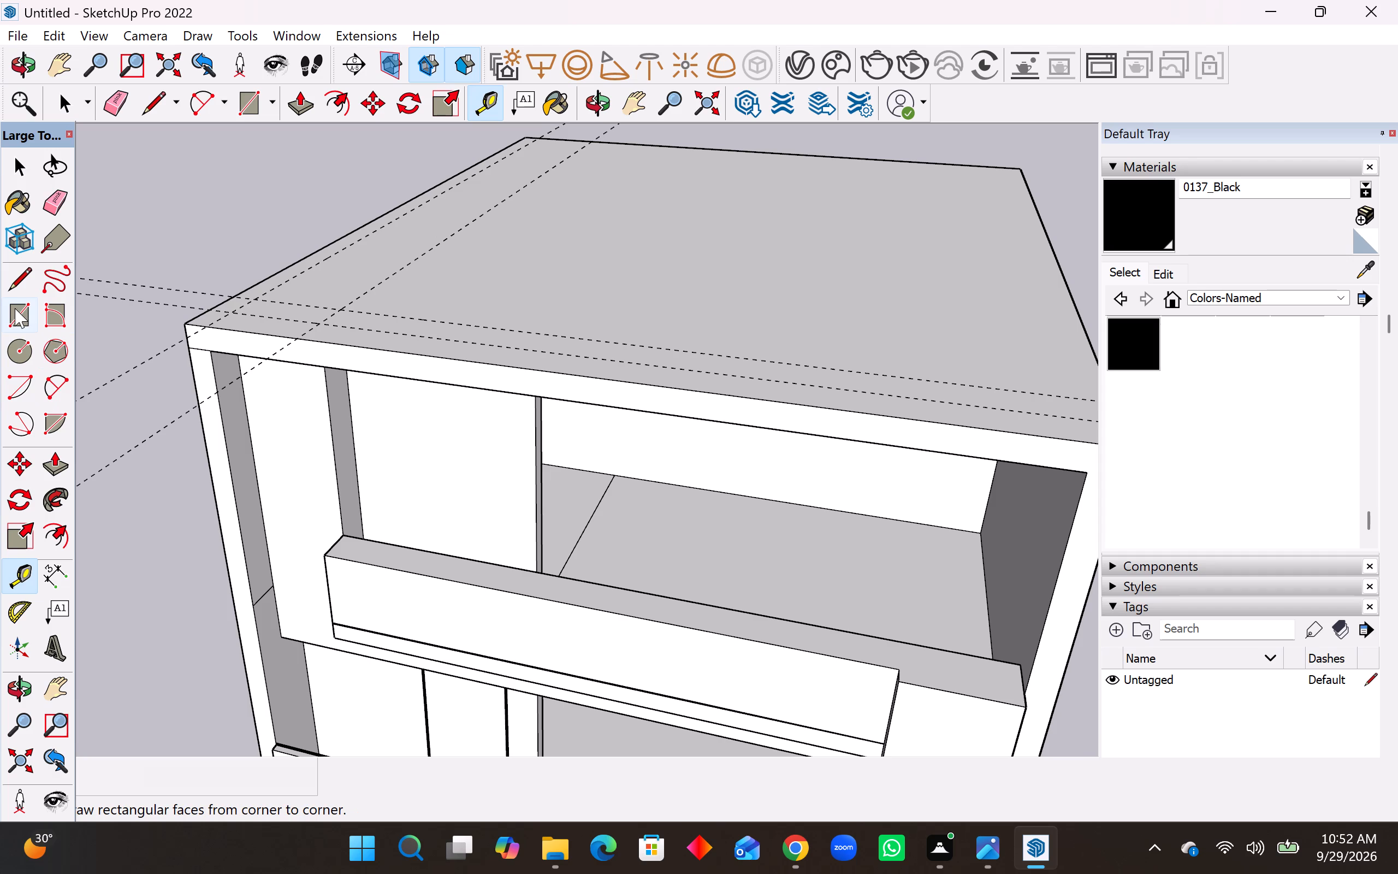
pyautogui.click(15, 308)
pyautogui.moveTo(285, 303); pyautogui.dragTo(307, 409, button='middle')
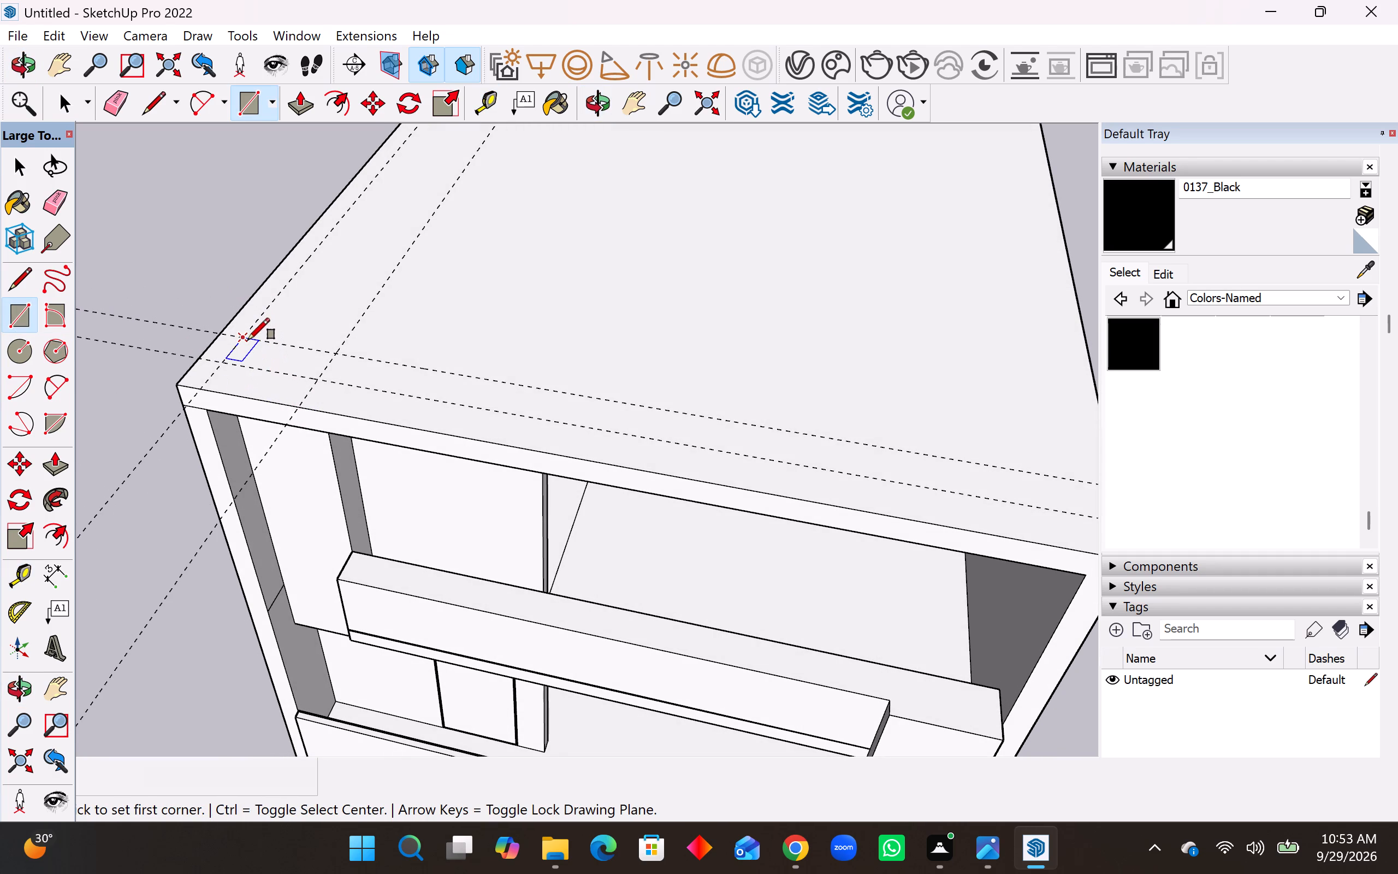
pyautogui.click(242, 335)
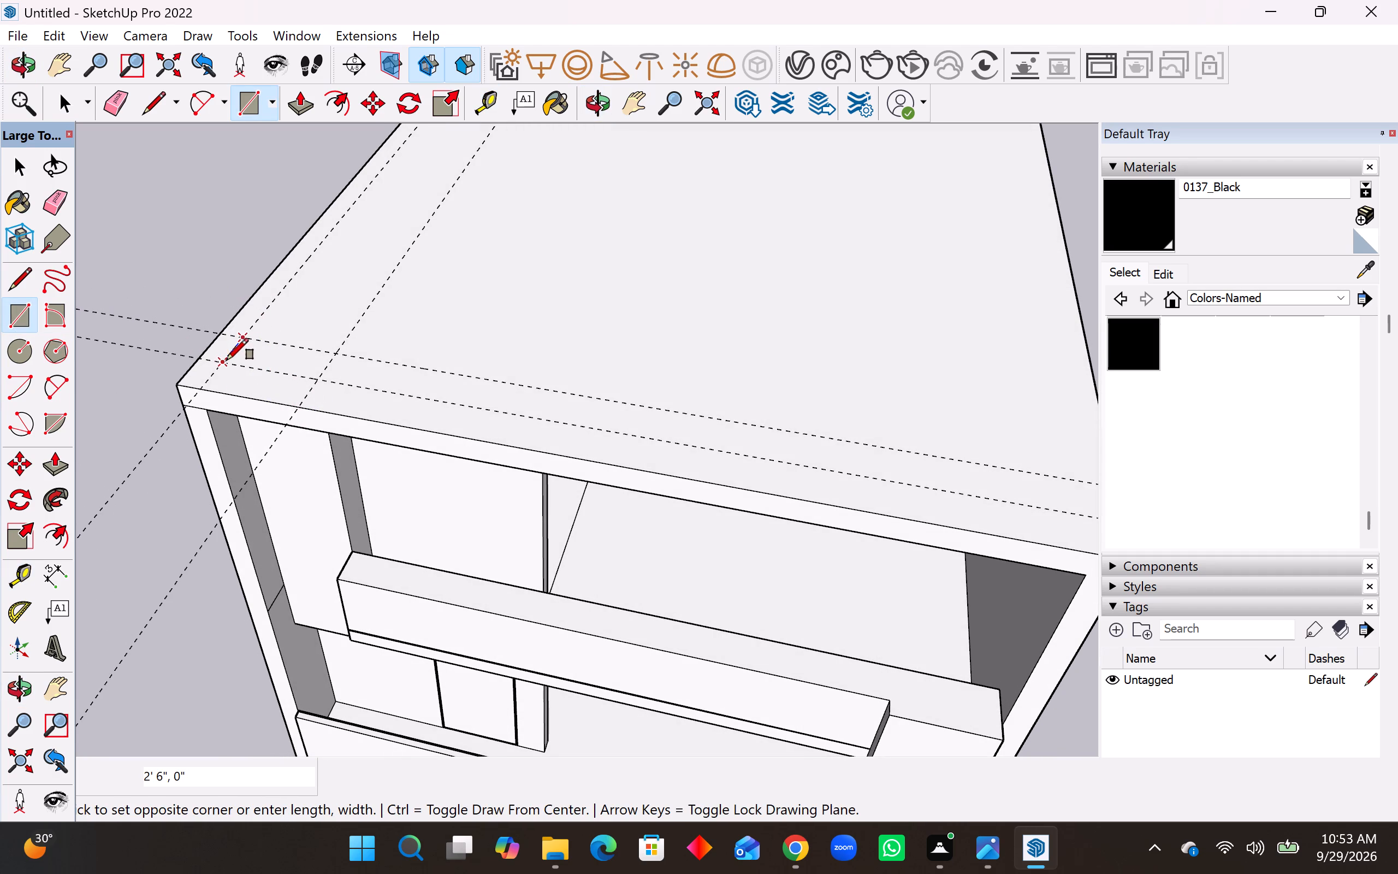
pyautogui.click(321, 381)
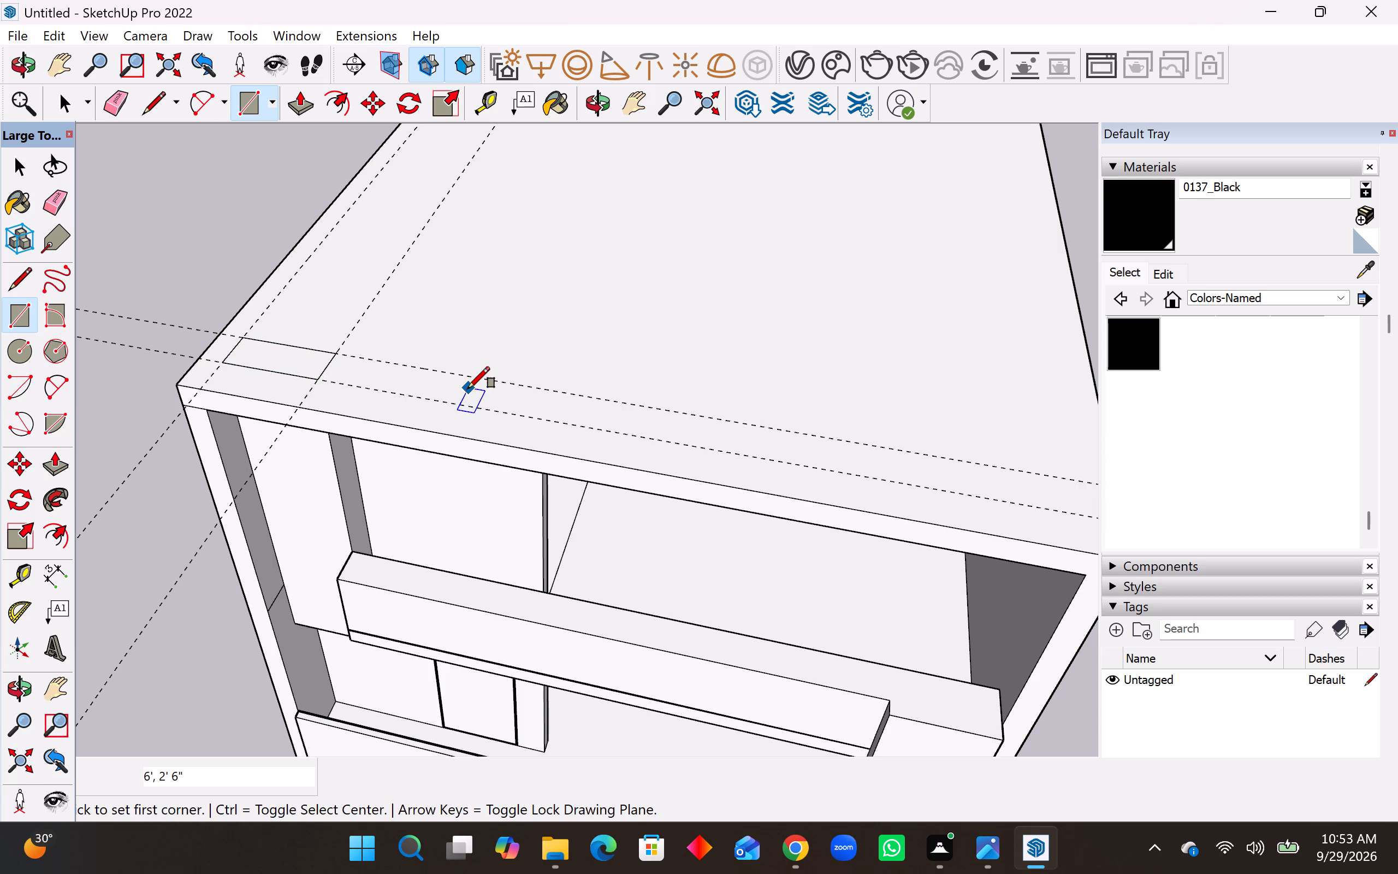
pyautogui.scroll(-5, 182, 452)
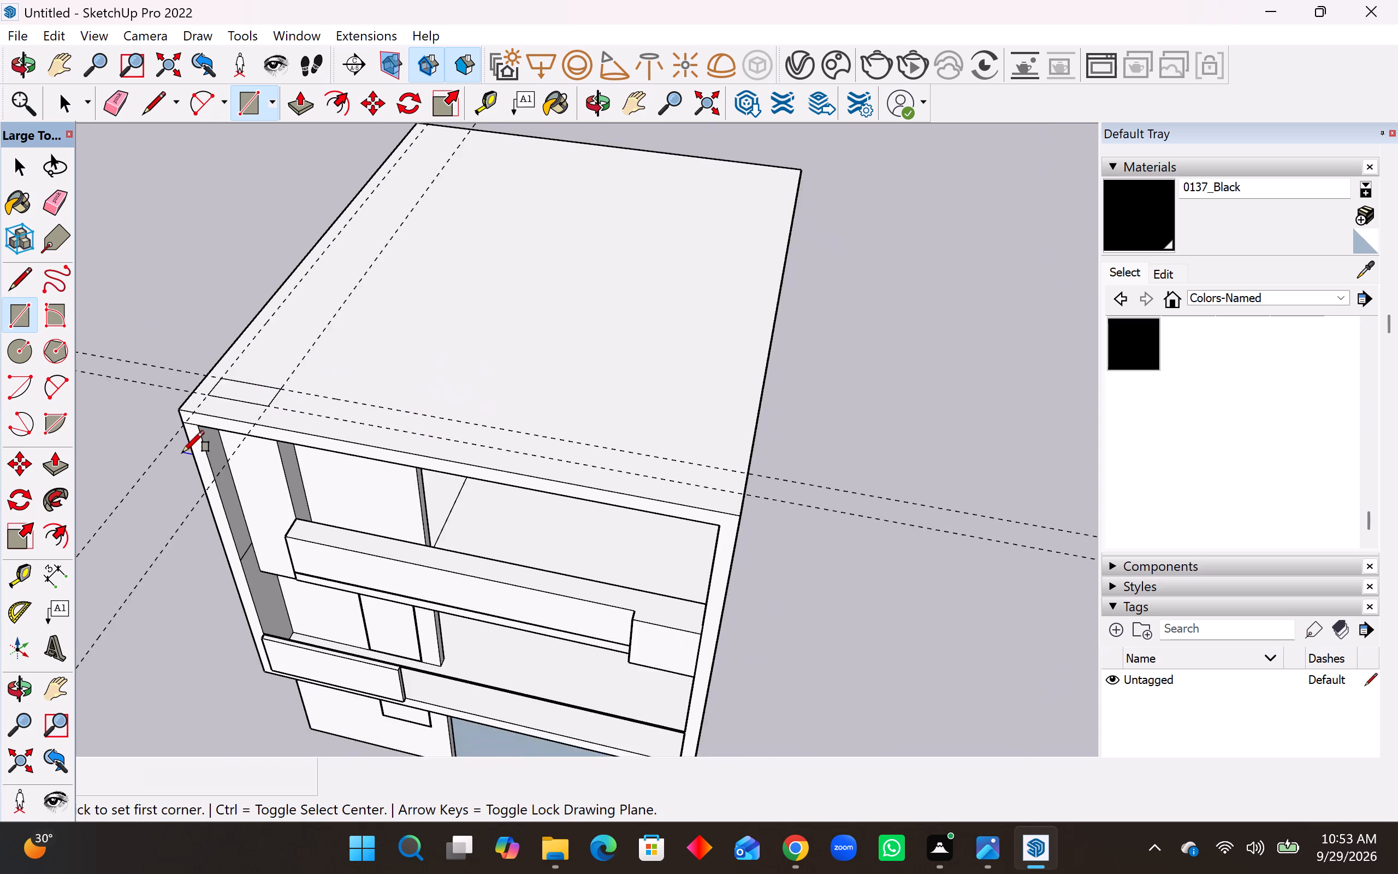
pyautogui.scroll(-4, 182, 452)
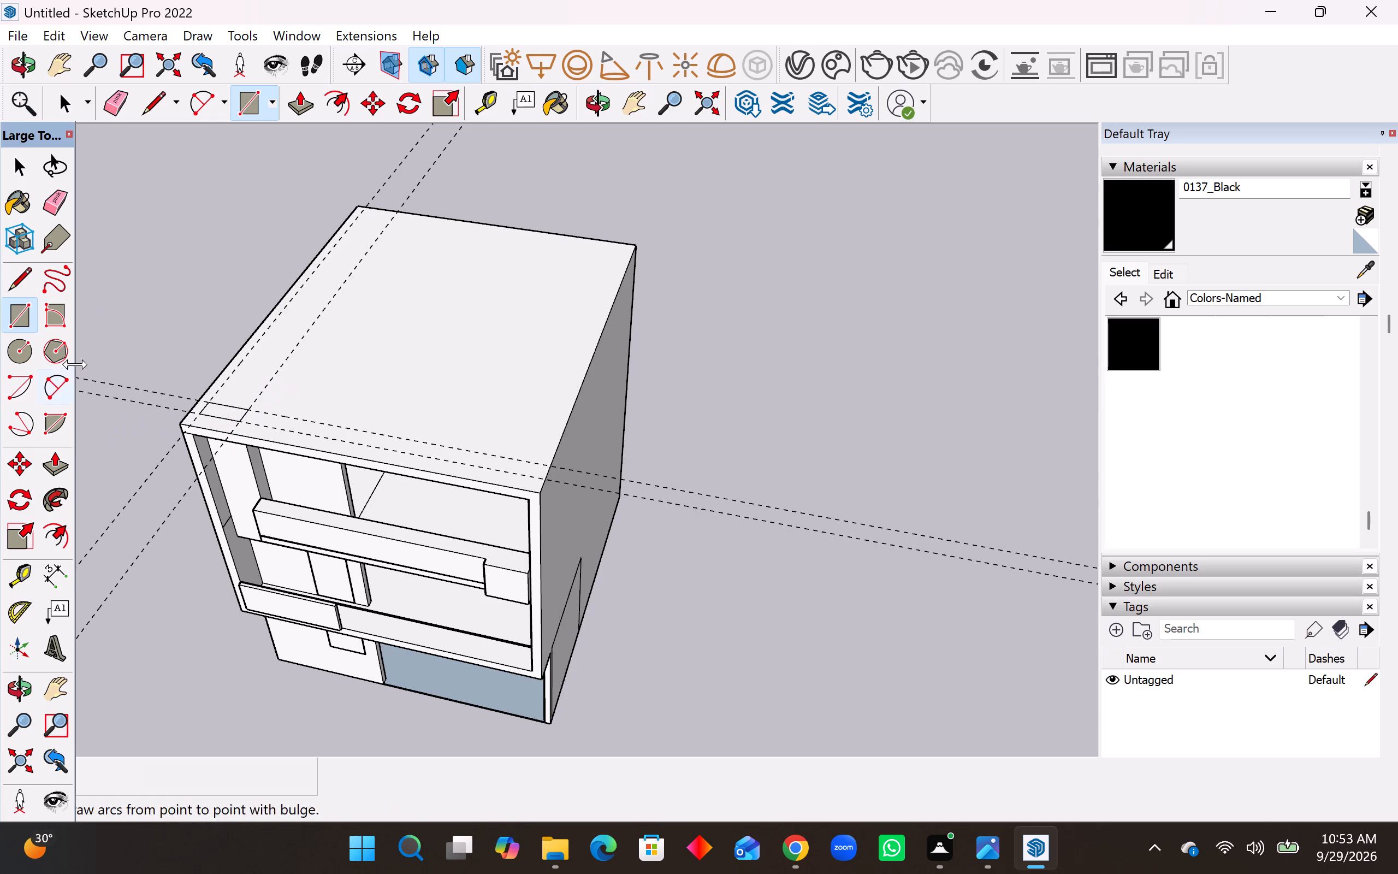
# Draw a 55' line along the outer lengthwise guide, from the small roof rectangle's back outer corner to the roof's rear edge.
pyautogui.click(20, 280)
pyautogui.scroll(6, 210, 395)
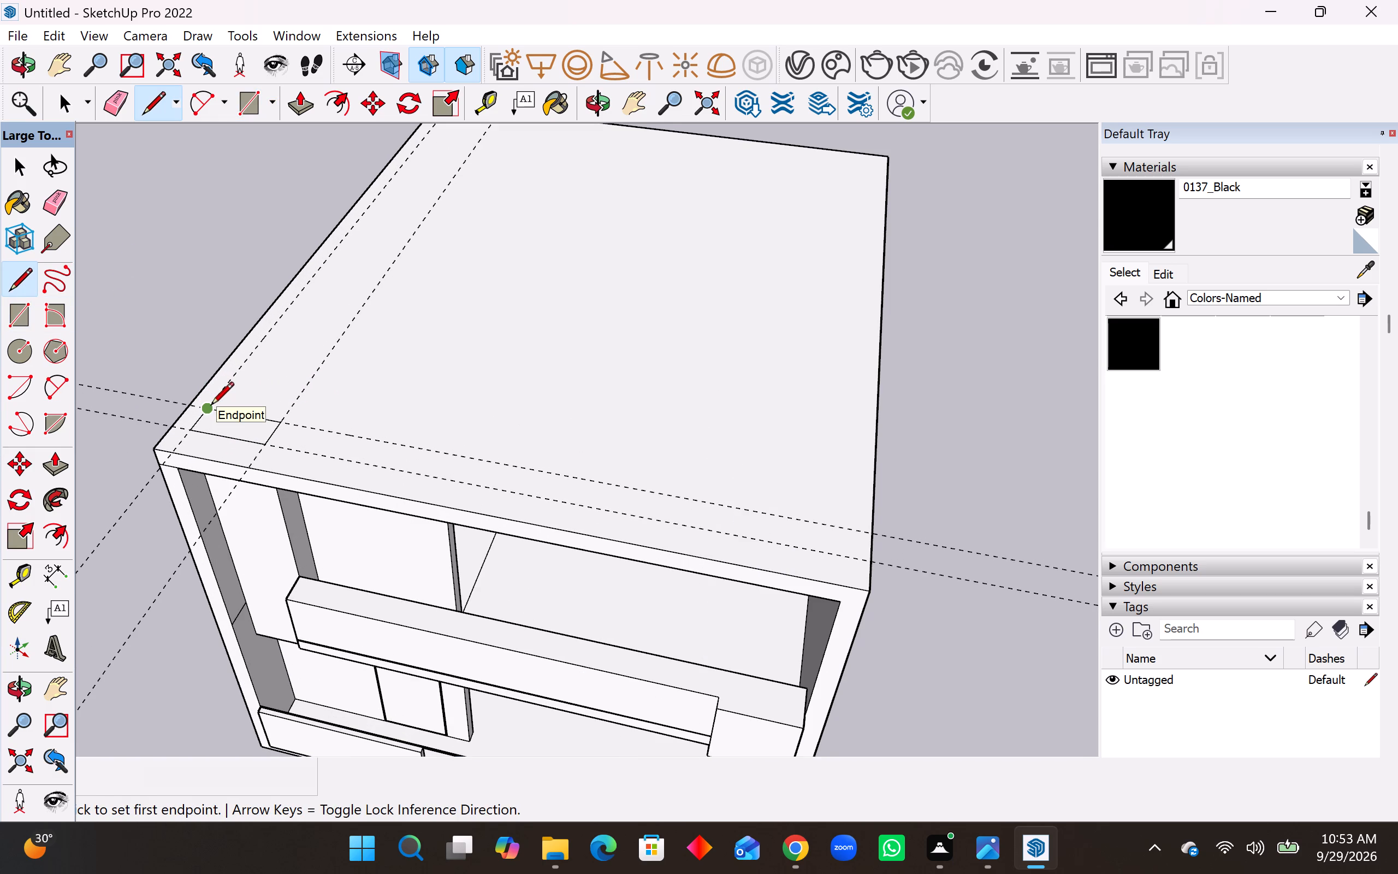
pyautogui.click(211, 406)
pyautogui.scroll(-9, 237, 466)
pyautogui.scroll(7, 317, 338)
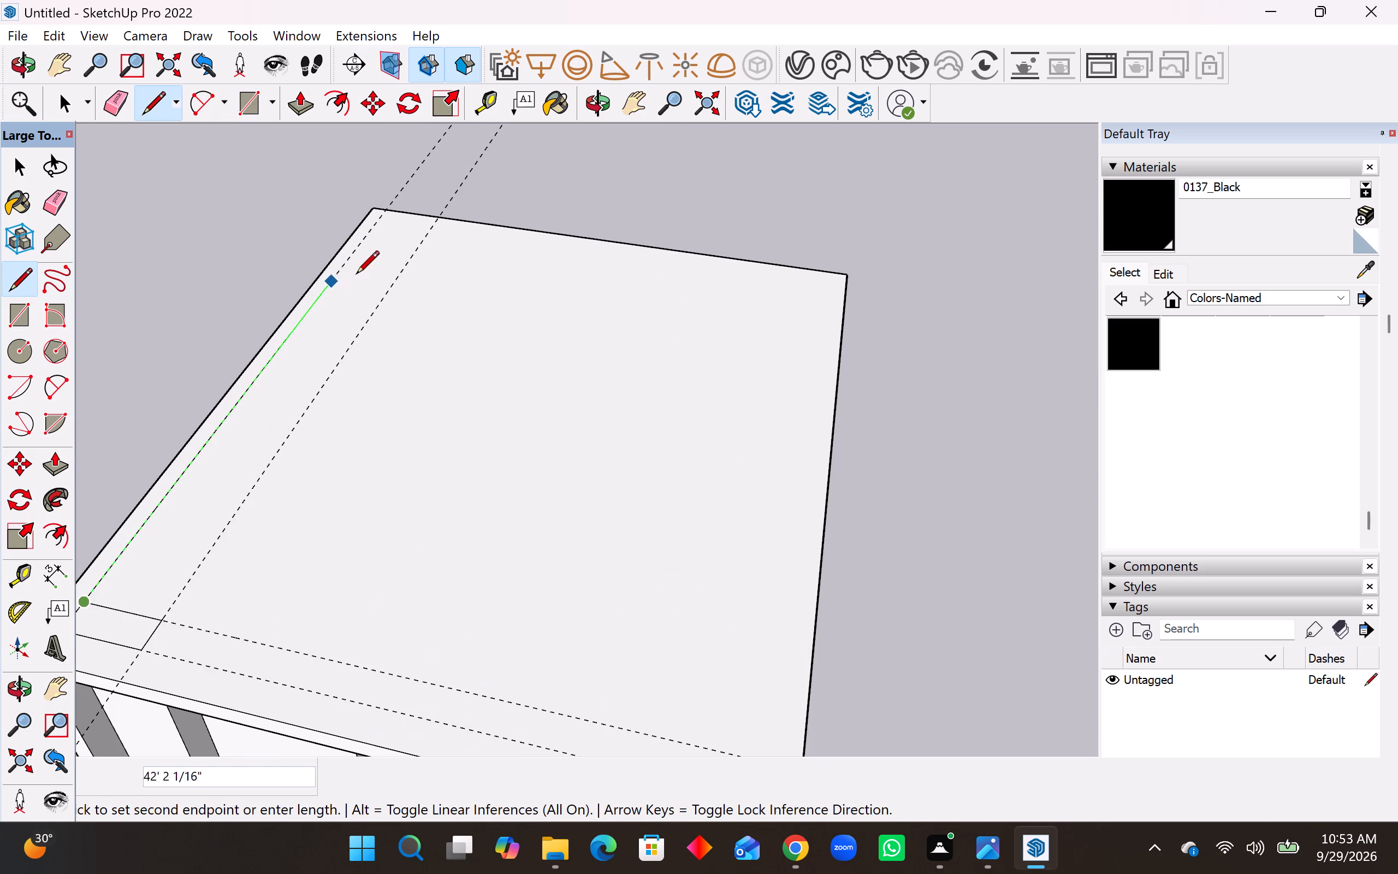
pyautogui.click(388, 213)
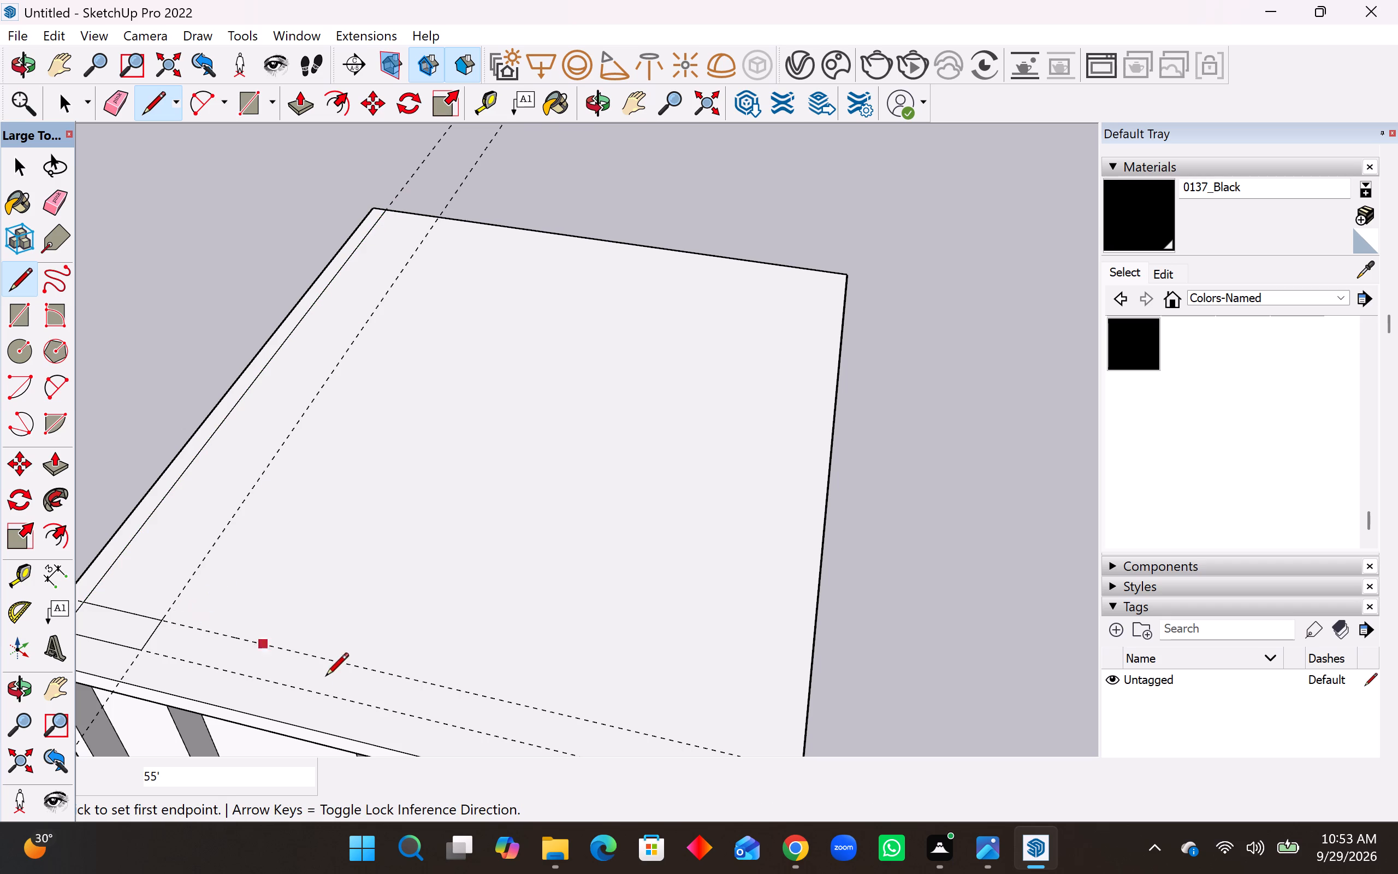
# Draw a line about 42'6" long from the small rectangle's back inner corner to the roof's opposite side edge, parallel to the front.
pyautogui.scroll(-7, 324, 677)
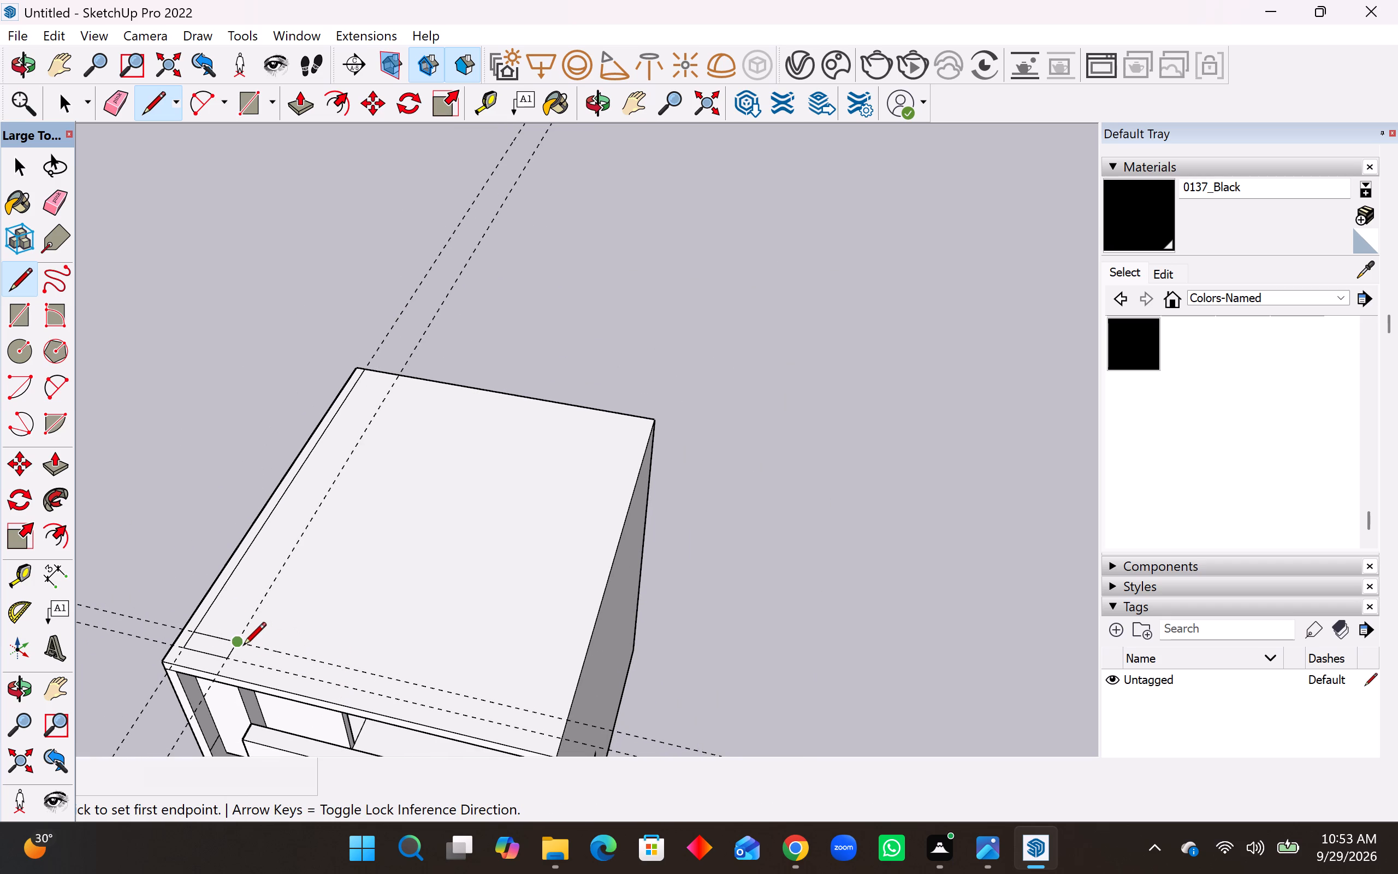
pyautogui.click(241, 645)
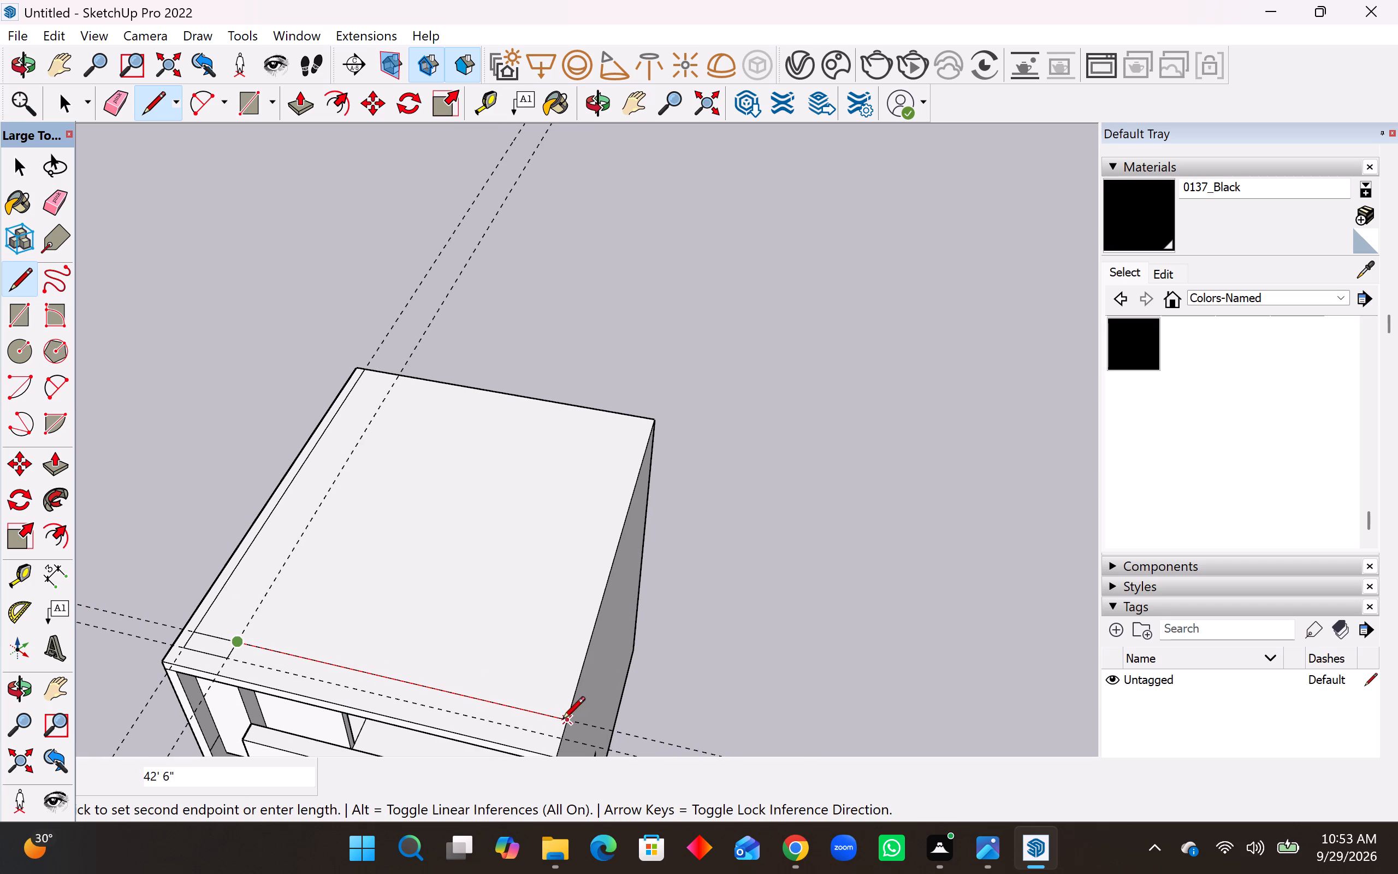
pyautogui.click(564, 721)
# Erase the four construction guide lines crossing the roof.
pyautogui.moveTo(540, 703); pyautogui.dragTo(538, 658, button='middle')
pyautogui.moveTo(540, 639); pyautogui.dragTo(562, 610, button='middle')
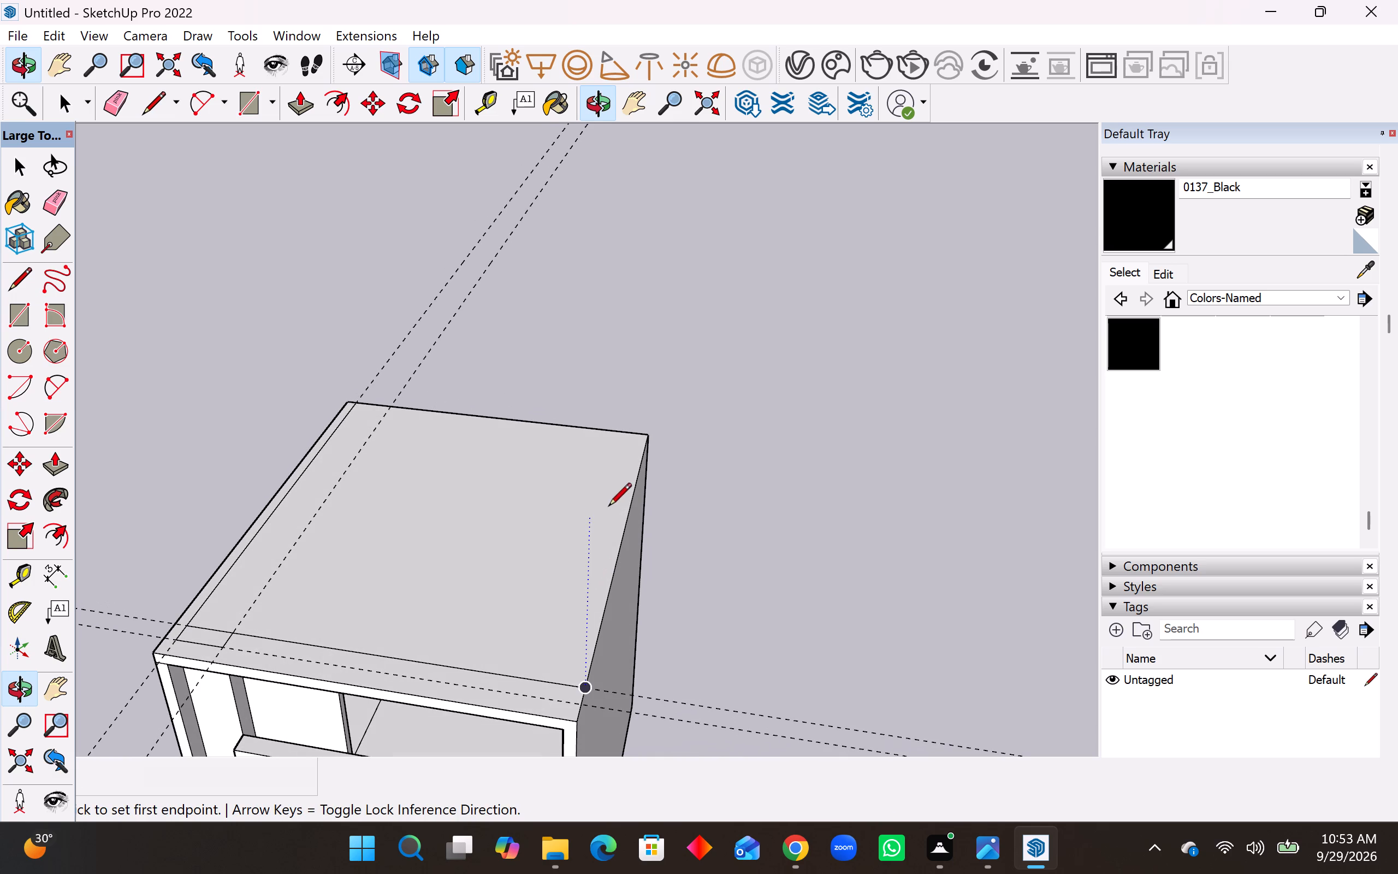
pyautogui.moveTo(492, 683); pyautogui.dragTo(484, 647, button='middle')
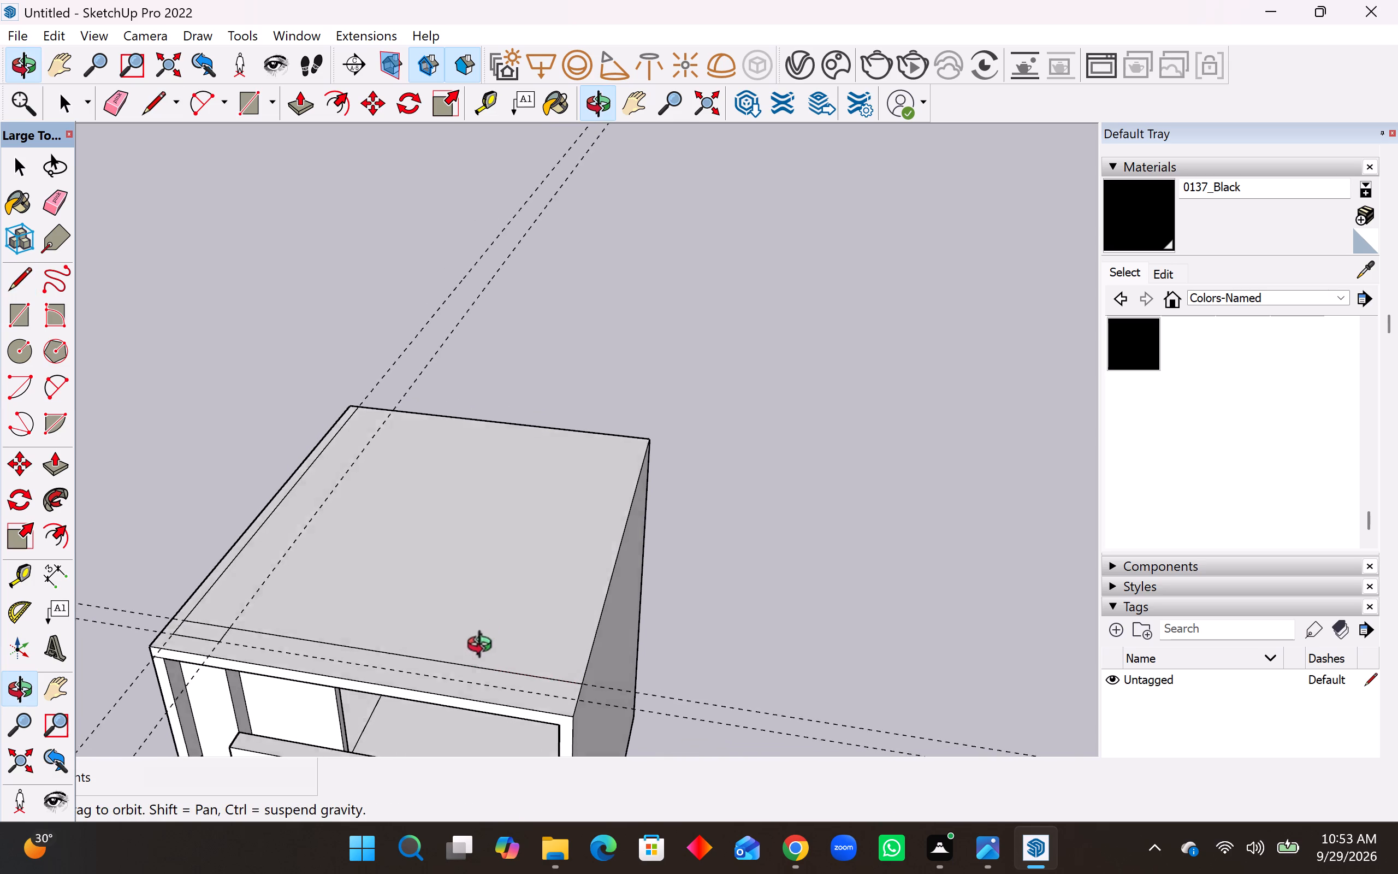
pyautogui.moveTo(484, 647); pyautogui.dragTo(553, 597, button='middle')
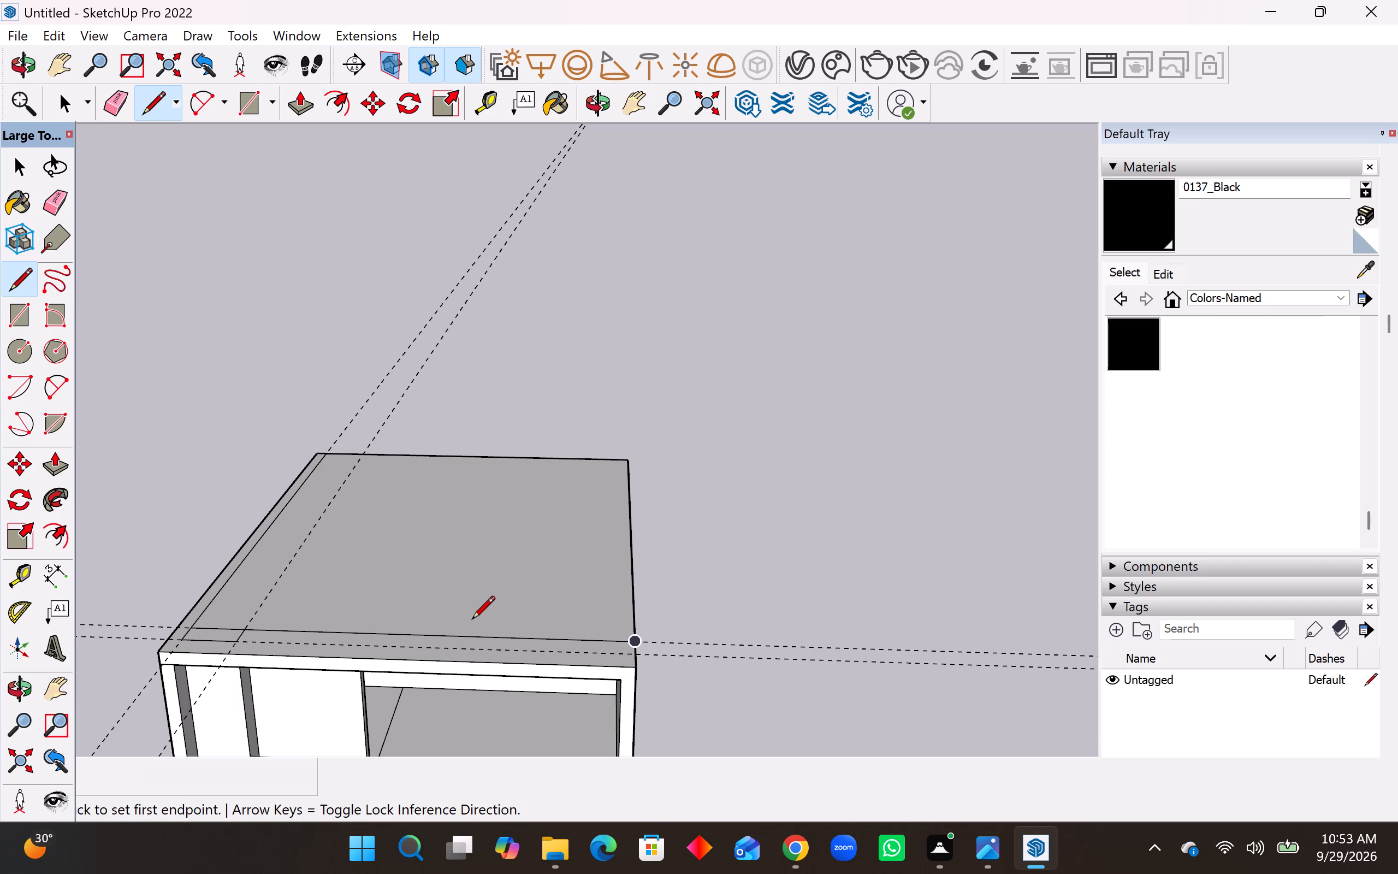
pyautogui.press('space')
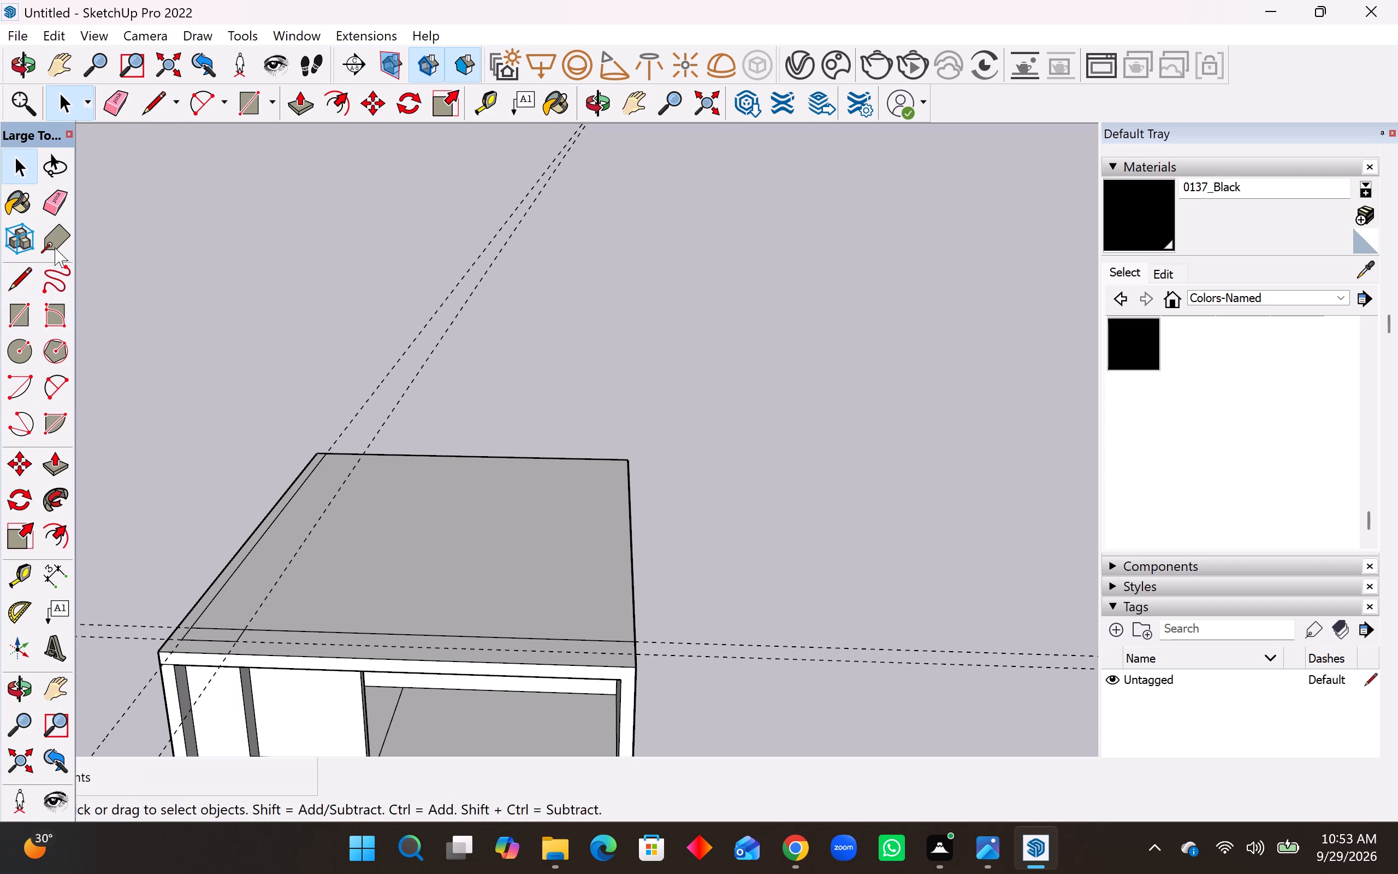
pyautogui.click(56, 209)
pyautogui.moveTo(483, 290); pyautogui.dragTo(446, 284)
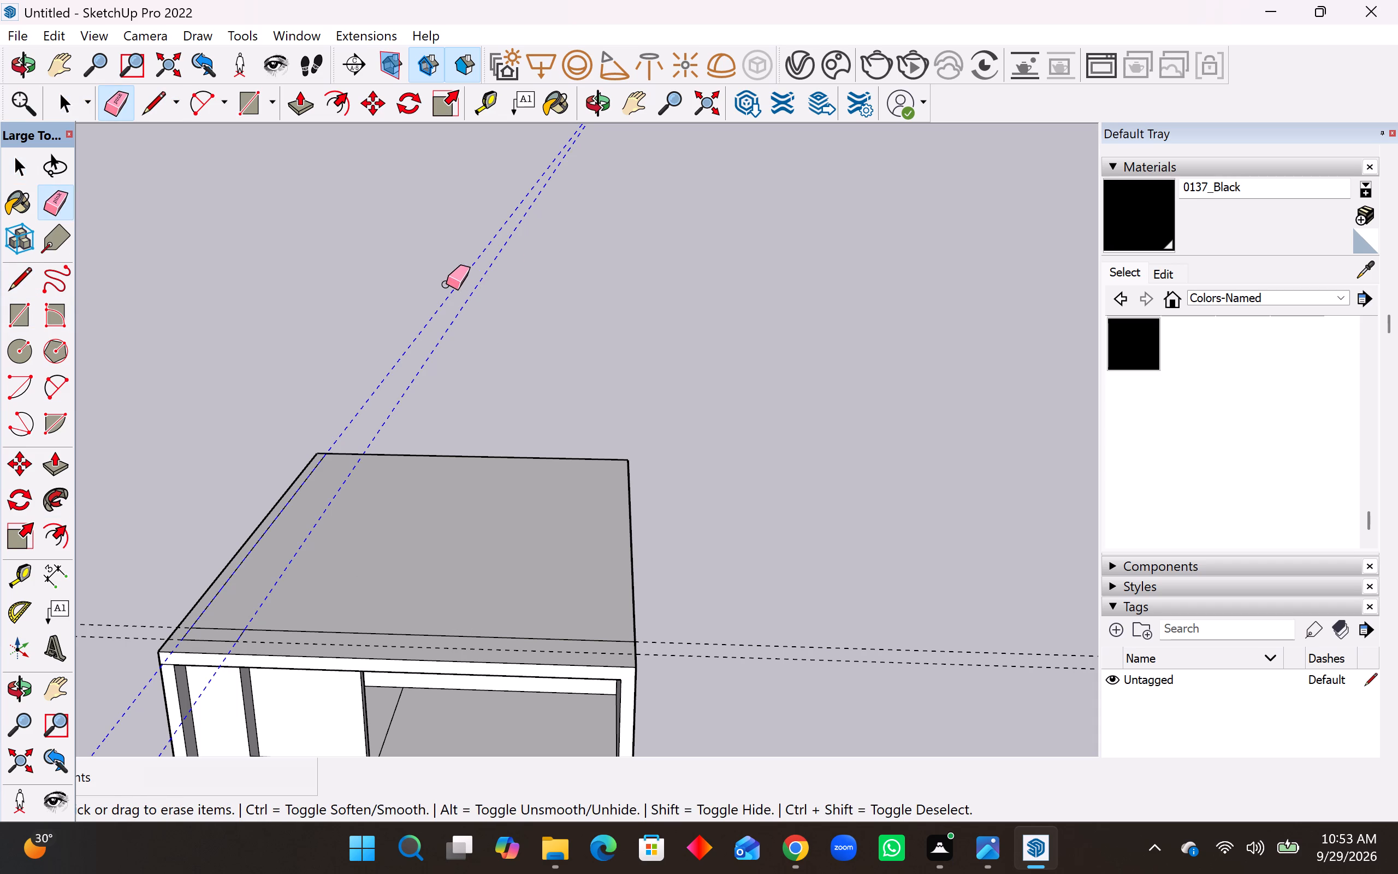
pyautogui.moveTo(446, 284); pyautogui.dragTo(444, 285)
pyautogui.moveTo(794, 621); pyautogui.dragTo(792, 684)
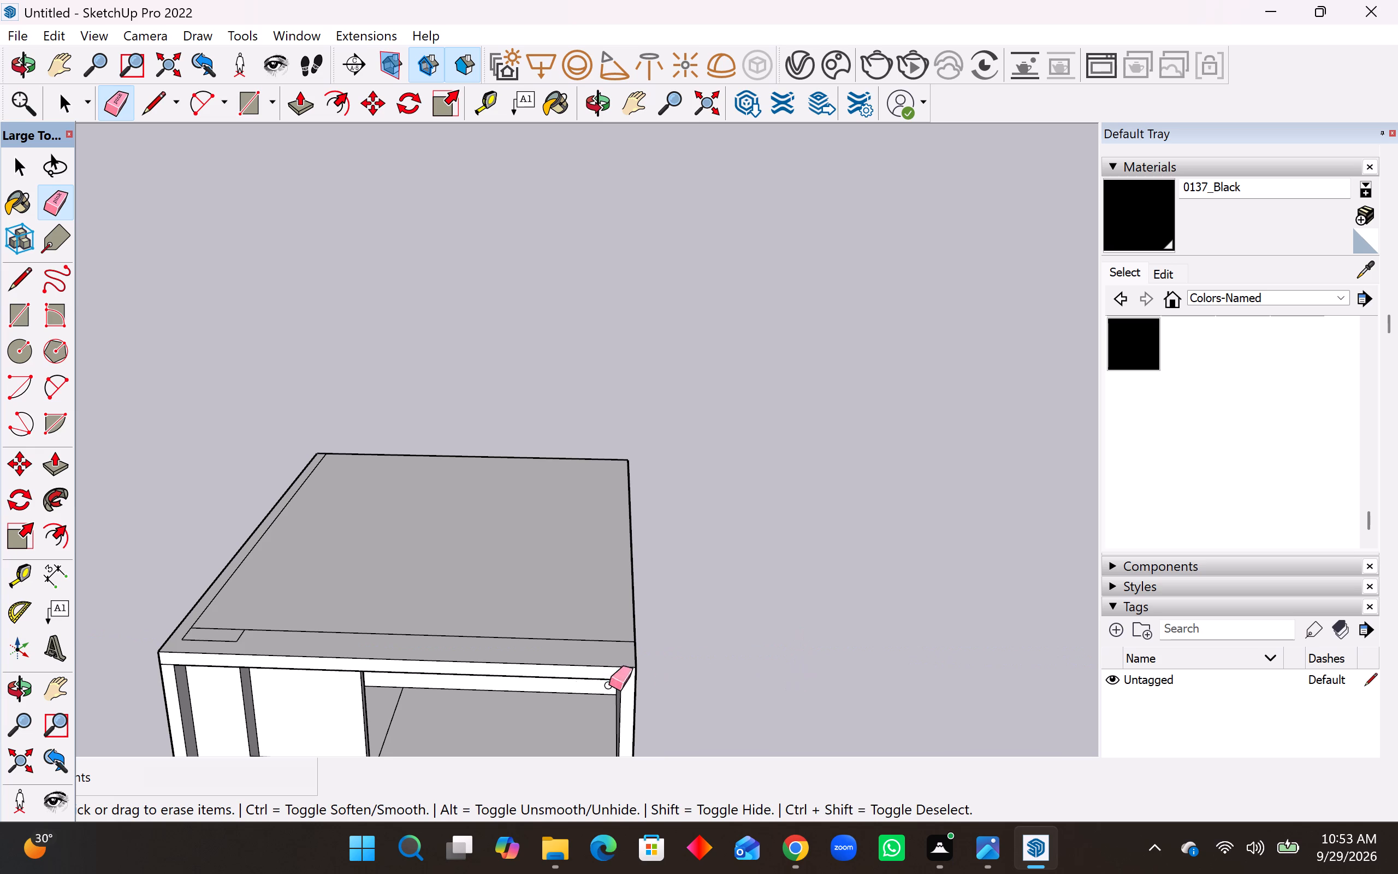
# Erase the small rectangle's back edge to merge it with the large roof face into one stepped outline.
pyautogui.scroll(6, 263, 666)
pyautogui.click(180, 606)
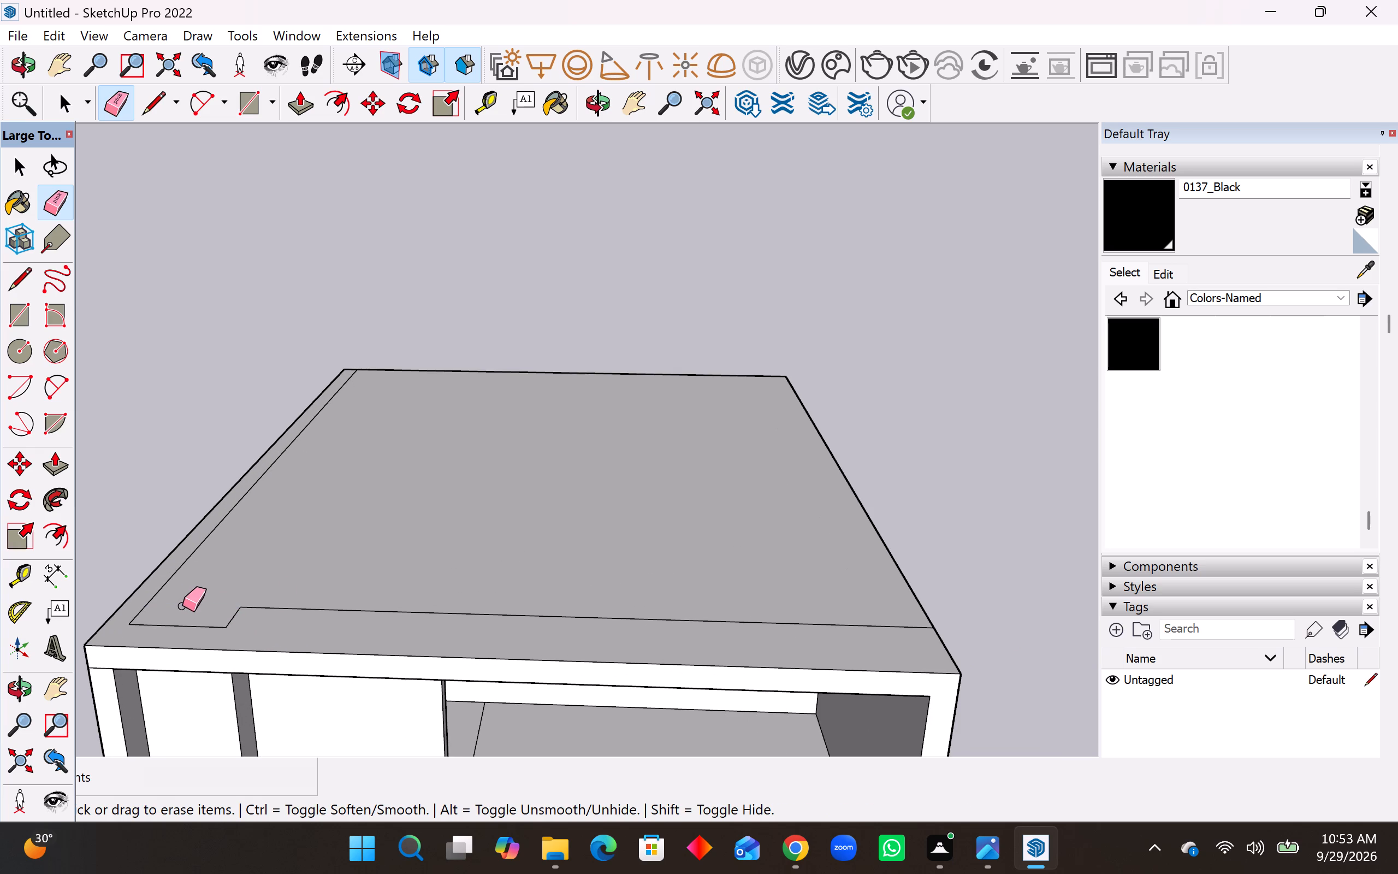
pyautogui.scroll(-4, 436, 629)
pyautogui.press('space')
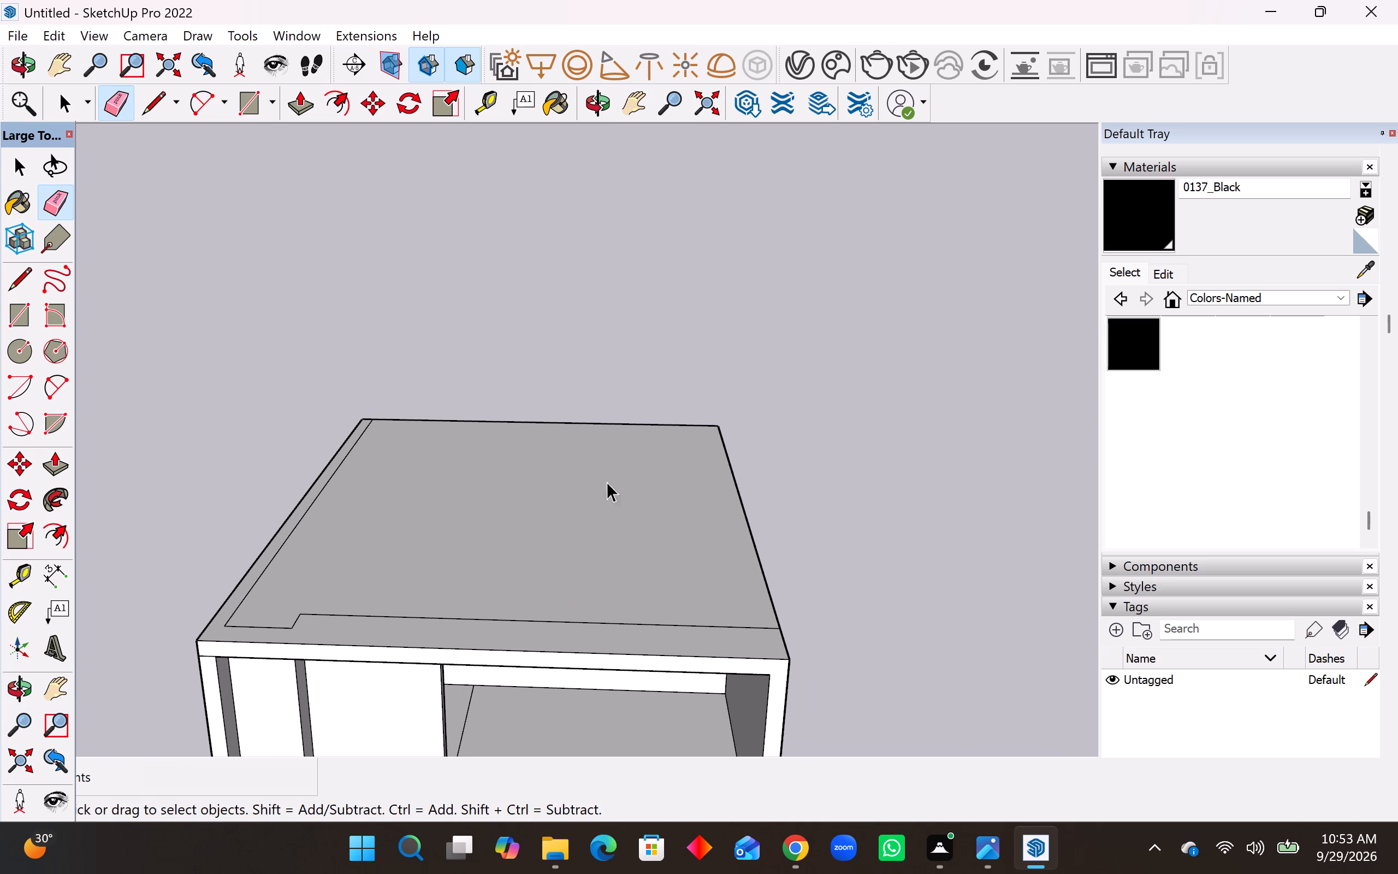
# Push/Pull the large stepped roof face upward by 5'.
pyautogui.click(57, 456)
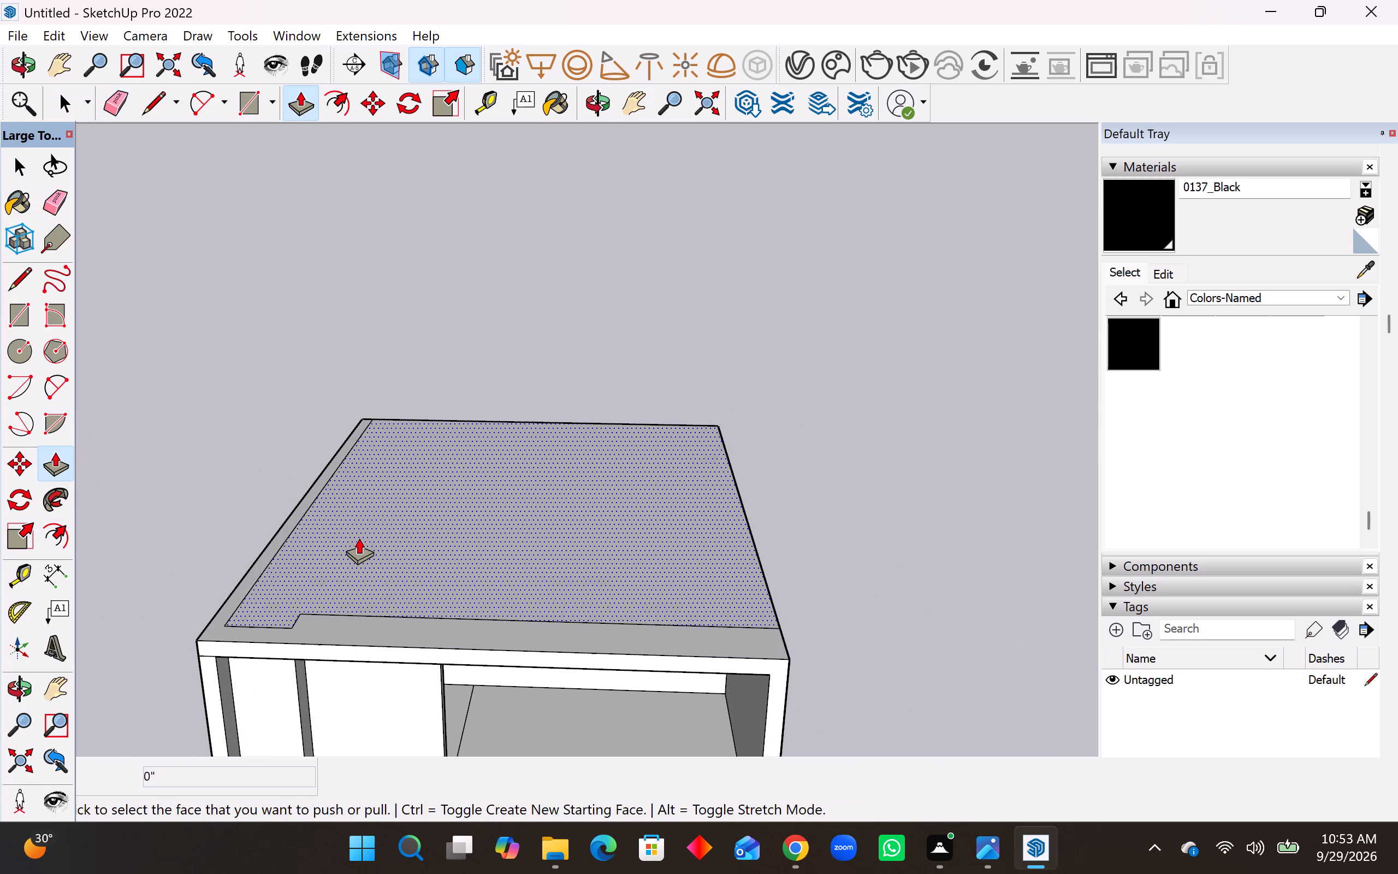
pyautogui.click(359, 538)
pyautogui.moveTo(365, 495); pyautogui.dragTo(415, 354, button='middle')
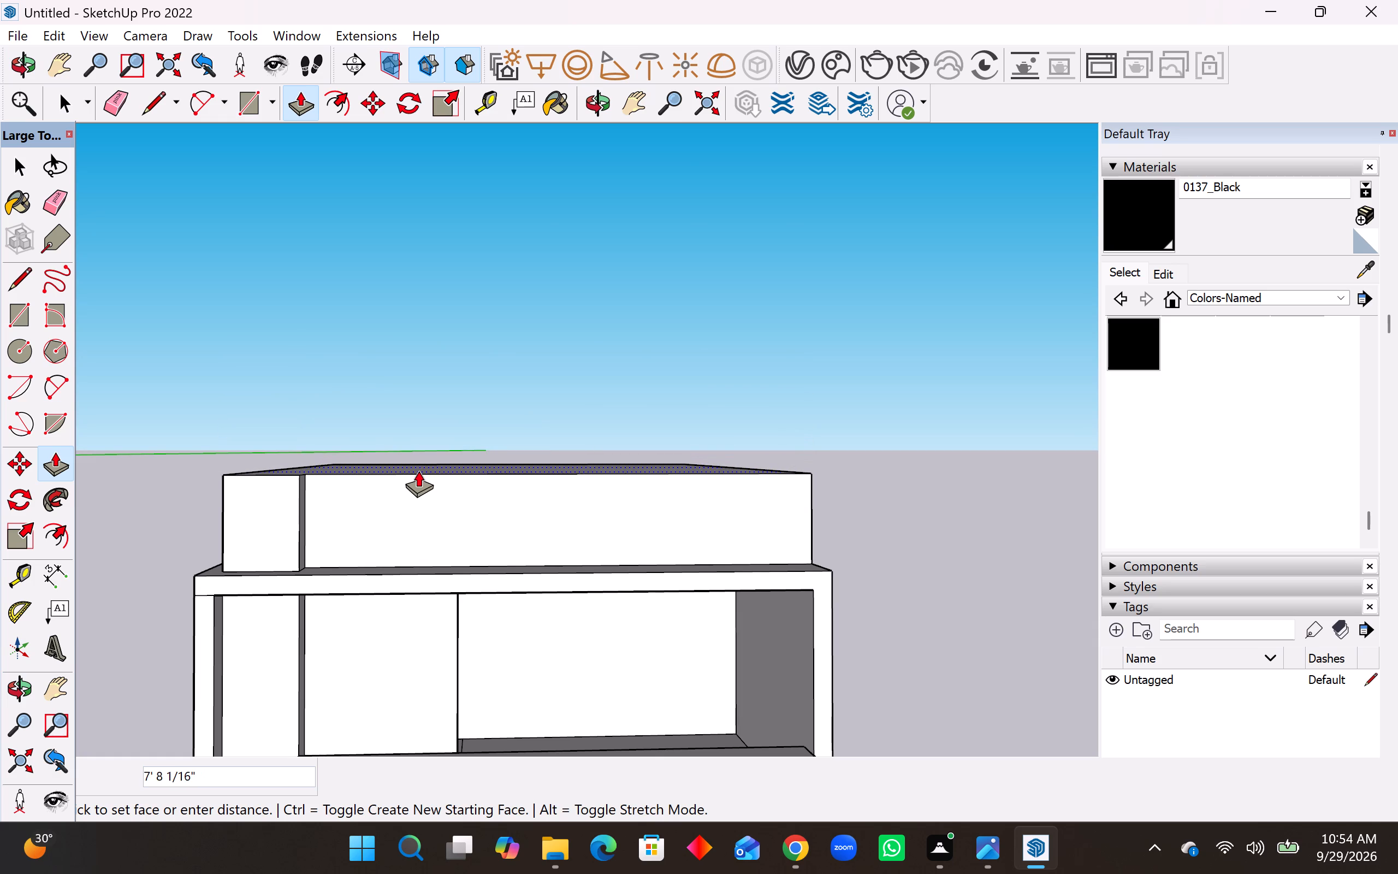
pyautogui.scroll(-4, 418, 478)
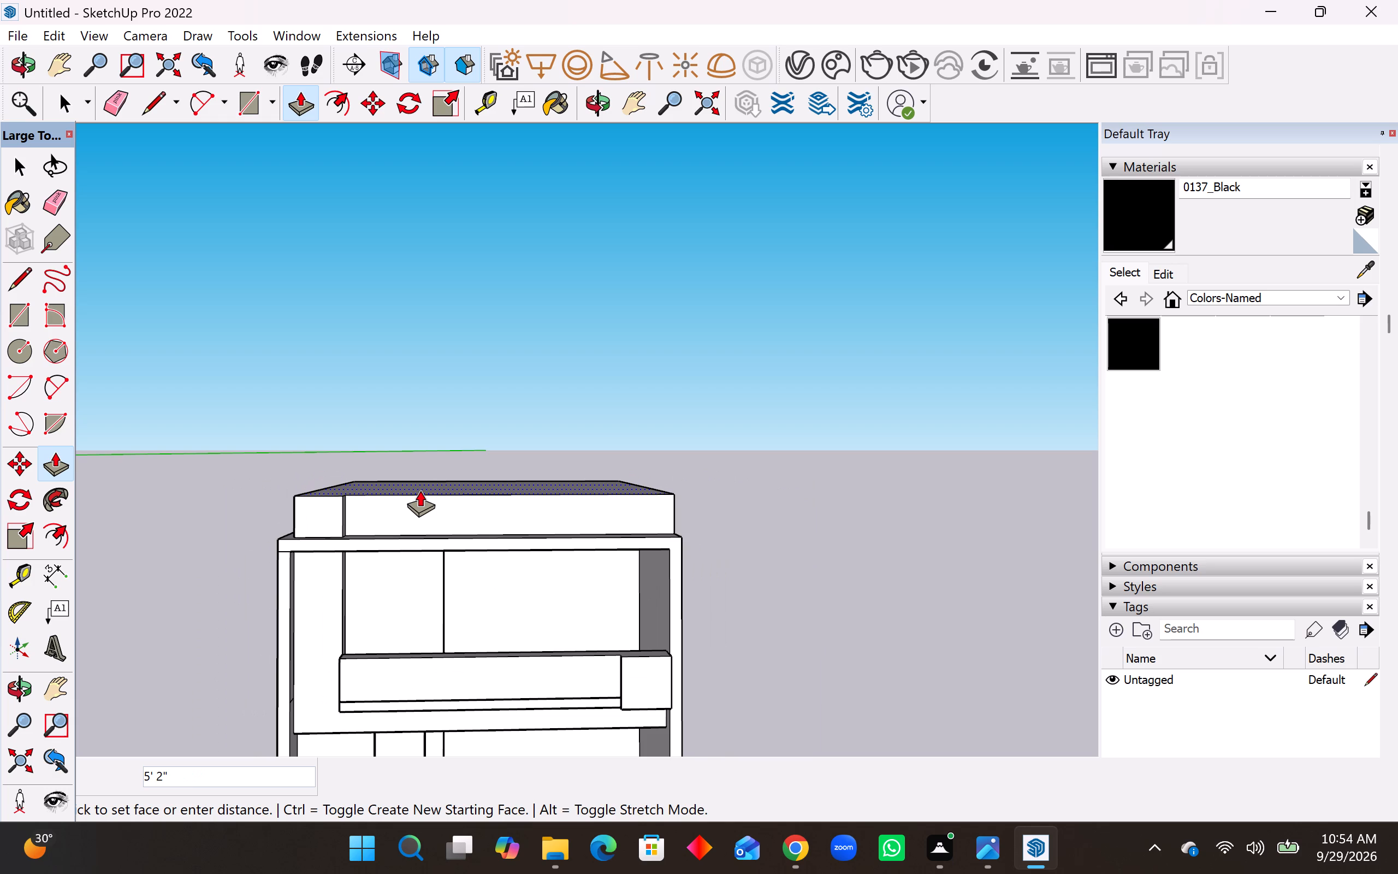
pyautogui.write("5'")
pyautogui.press('Return')
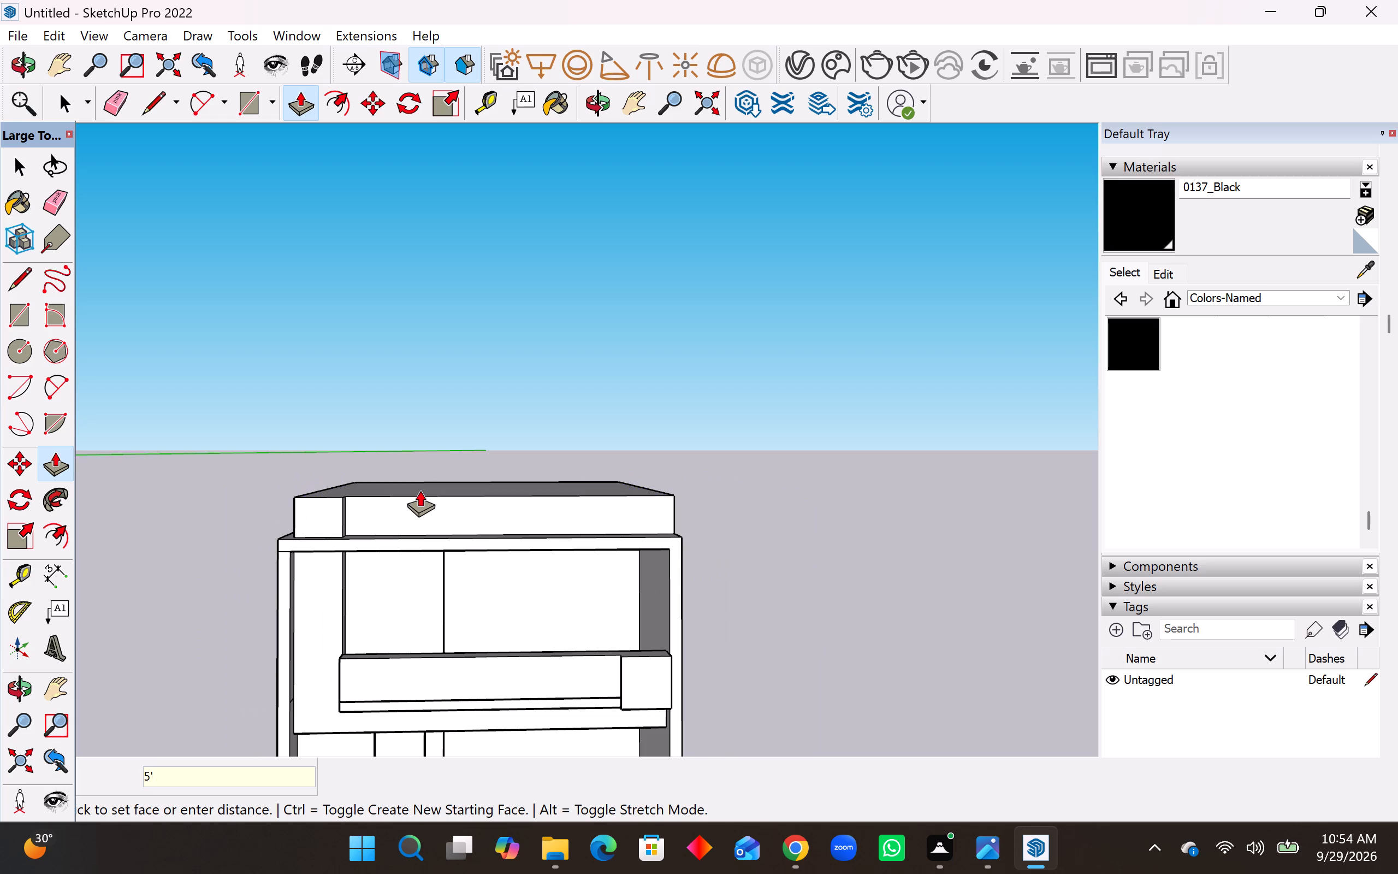
# Erase the stray seam lines on the facade frame's left side, at its upper corner and along its inner side face.
pyautogui.moveTo(552, 525); pyautogui.dragTo(552, 496, button='middle')
pyautogui.scroll(-3, 741, 501)
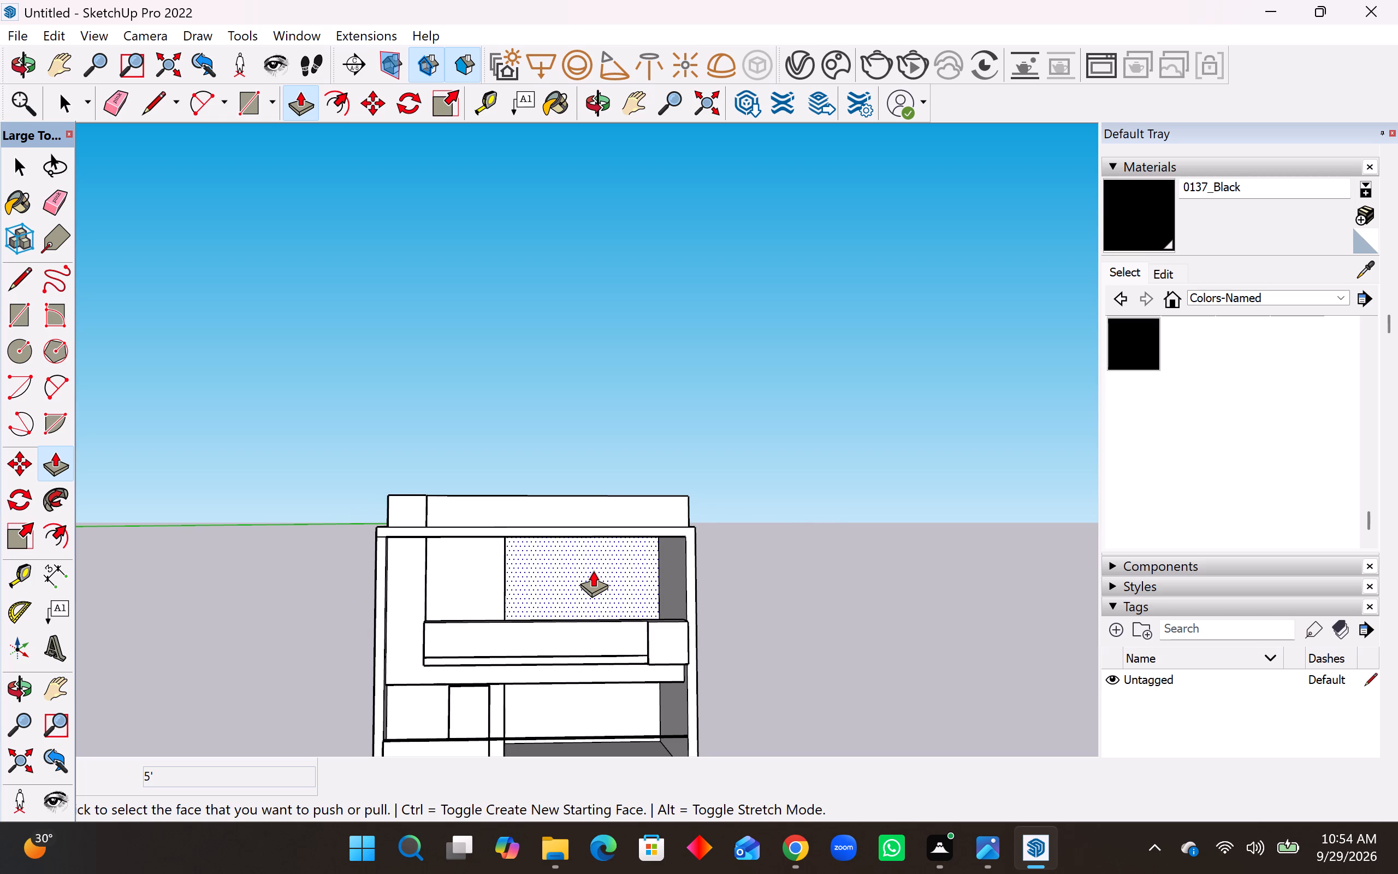
pyautogui.press('space')
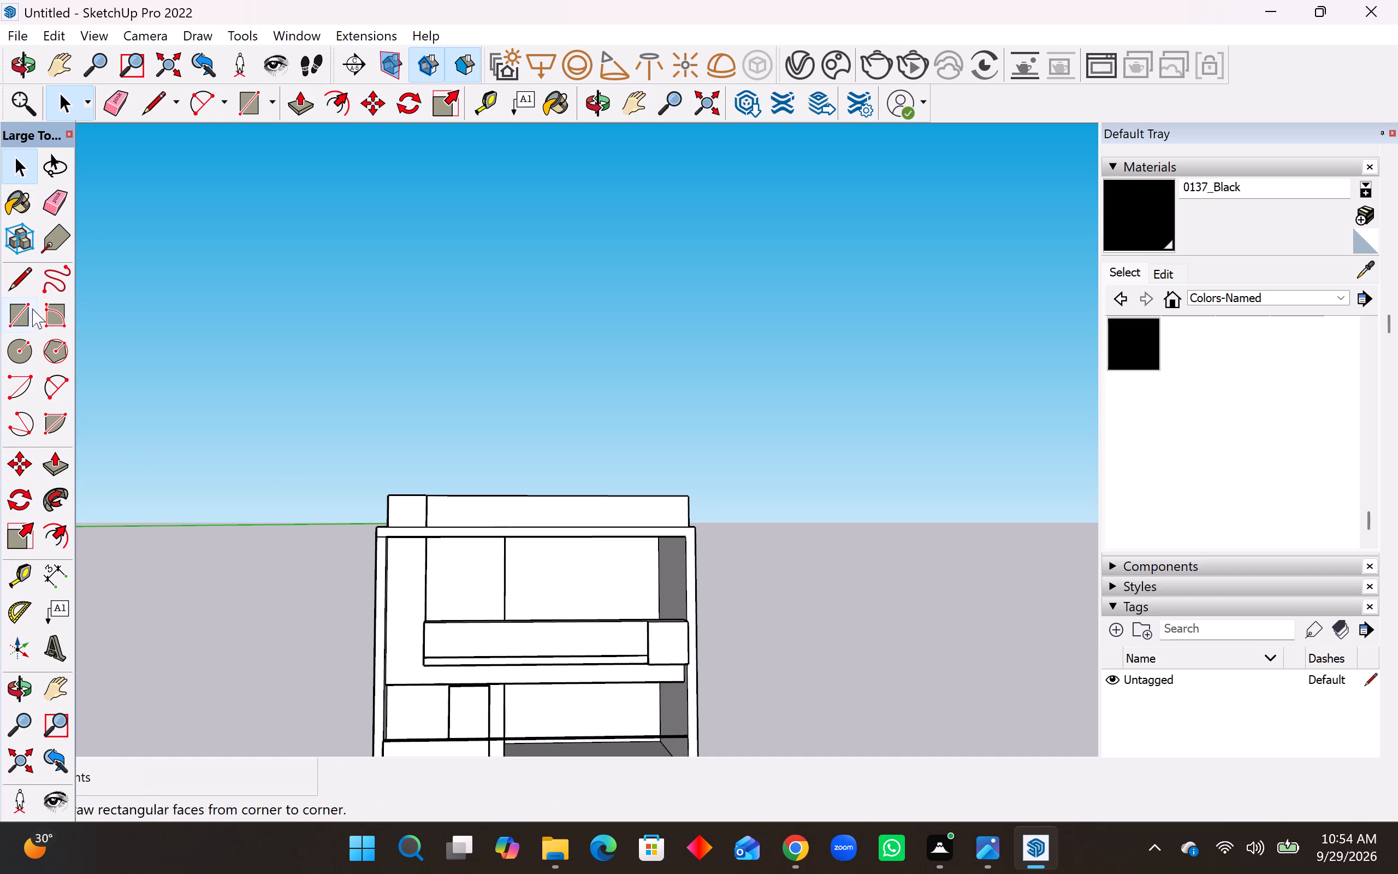
pyautogui.click(62, 213)
pyautogui.scroll(7, 368, 558)
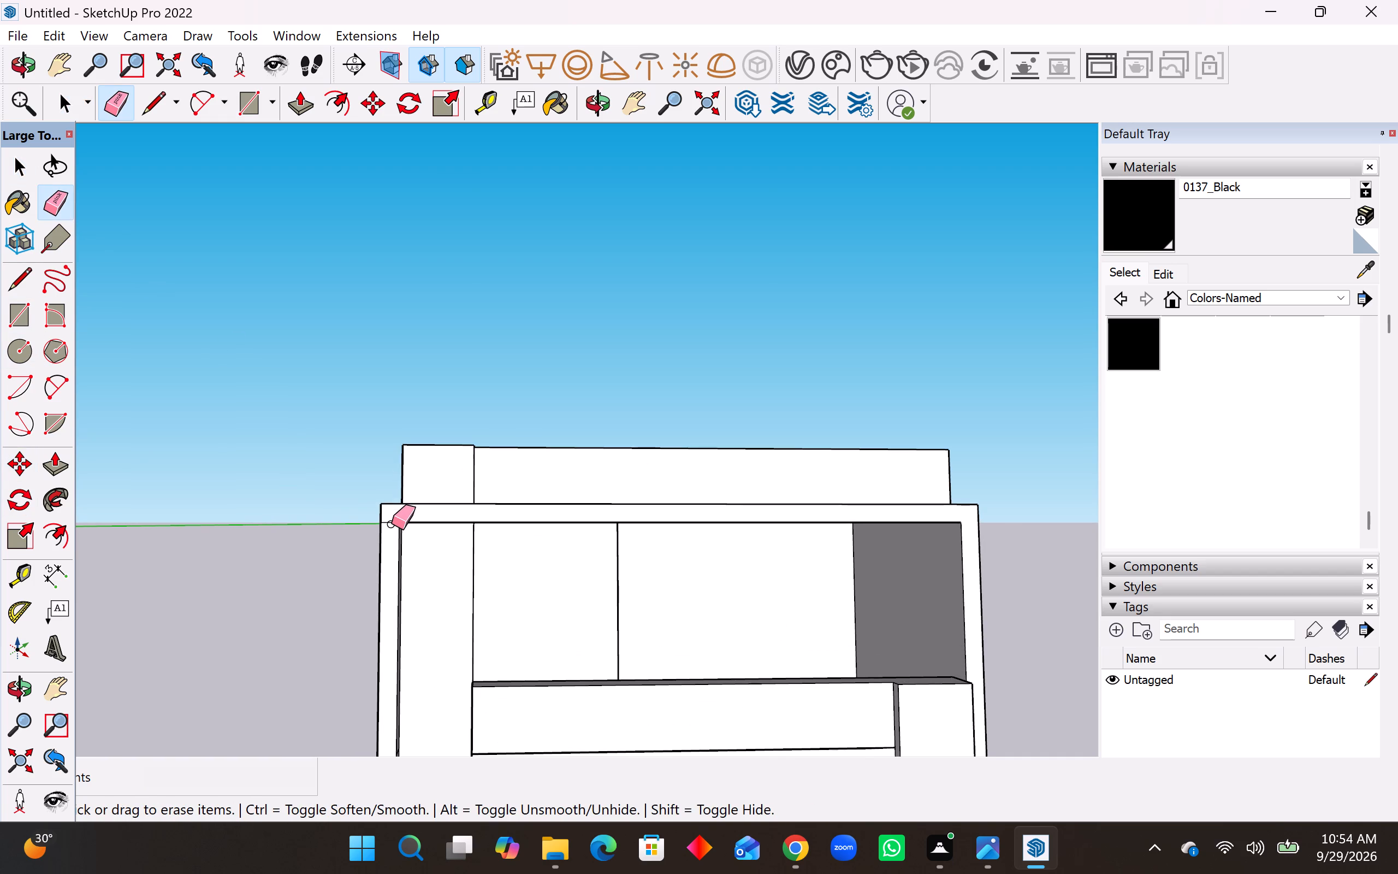
pyautogui.click(392, 524)
pyautogui.scroll(-7, 207, 533)
pyautogui.scroll(4, 497, 717)
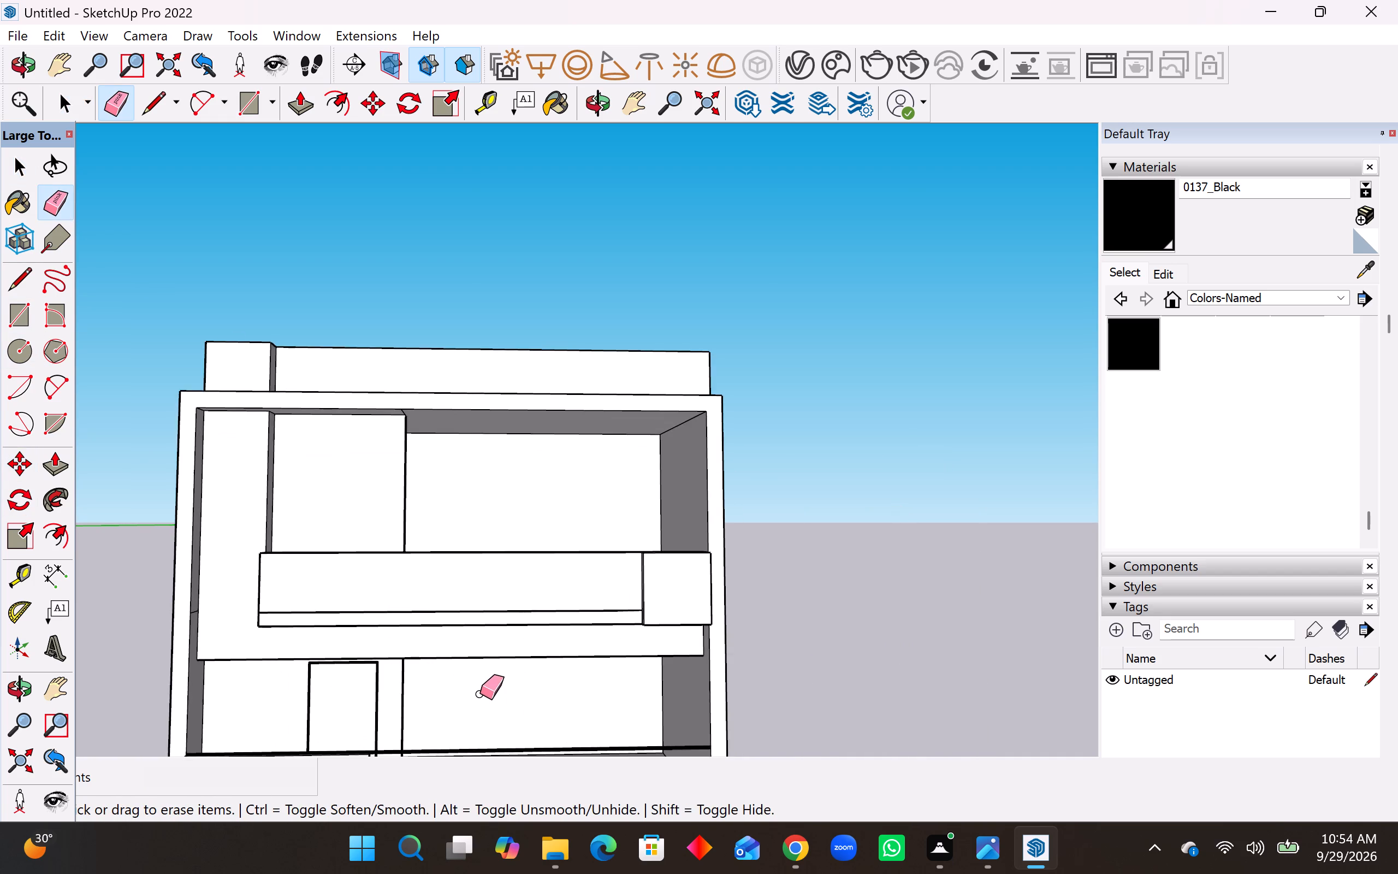
pyautogui.scroll(5, 246, 667)
pyautogui.click(168, 589)
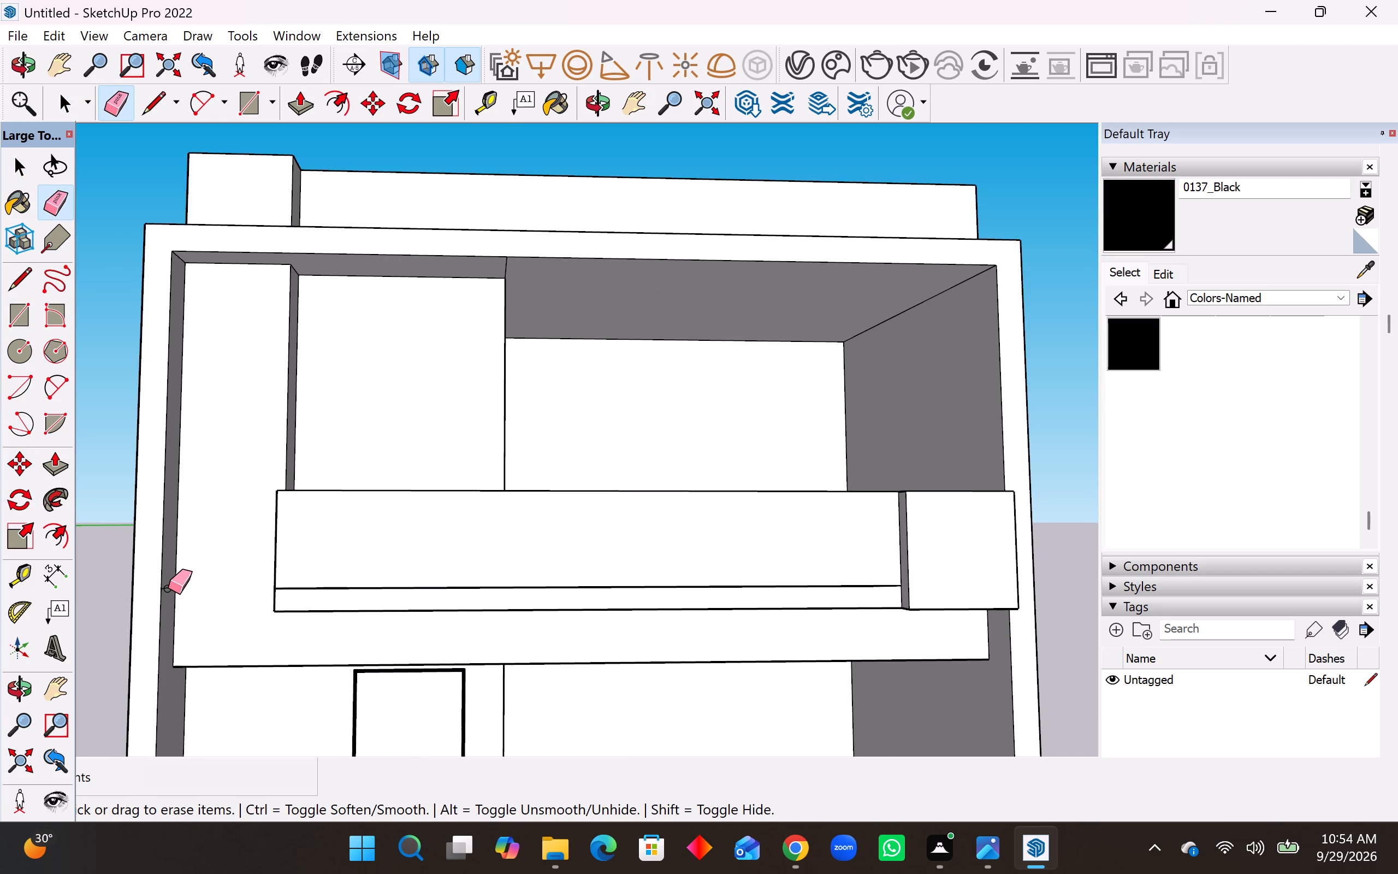
pyautogui.click(168, 588)
pyautogui.scroll(-11, 285, 548)
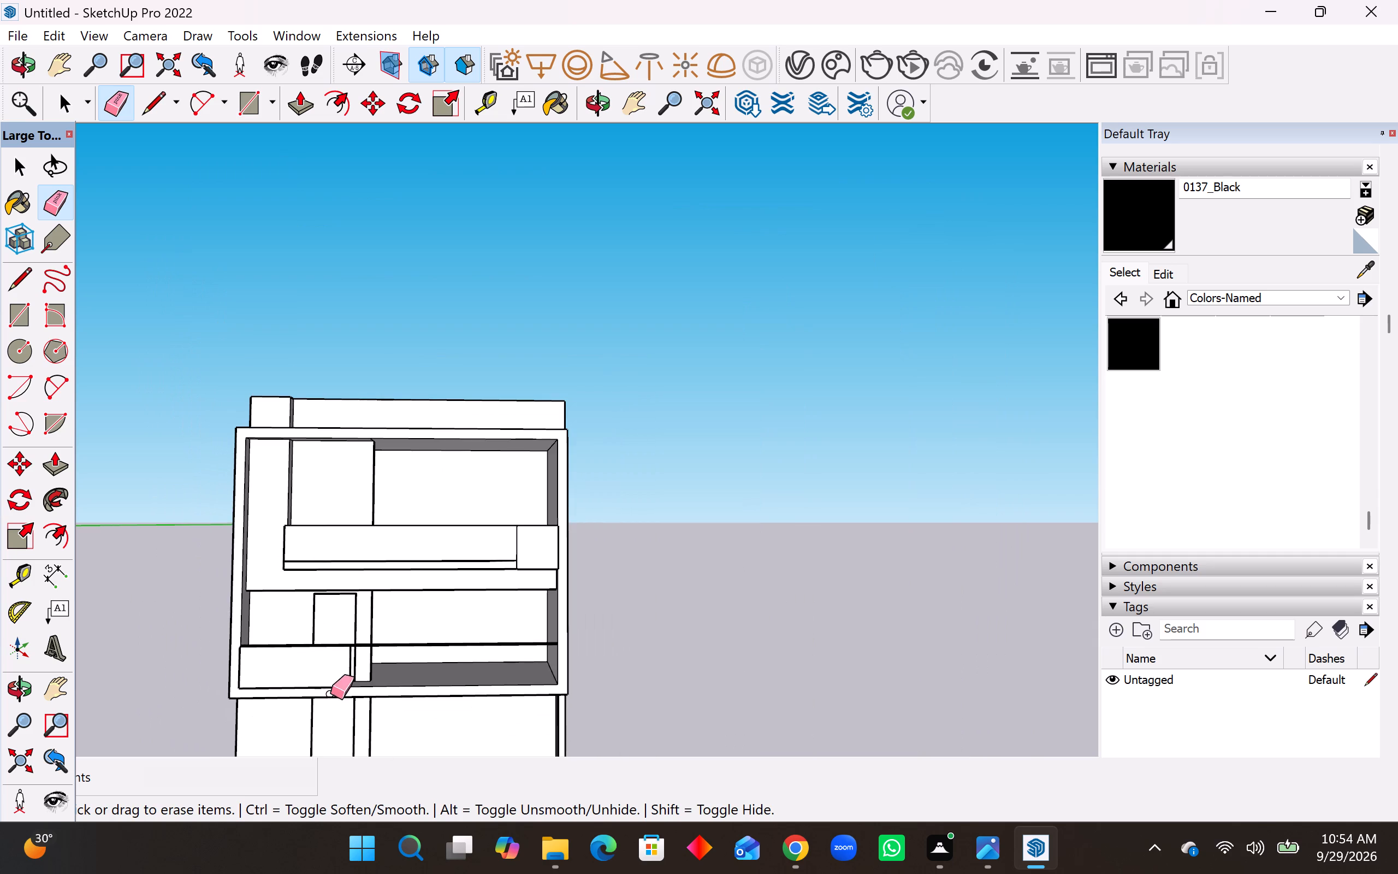
# Examine the front facade's balconies, recesses, frame underside and side walls from several angles.
pyautogui.middleClick(330, 694)
pyautogui.moveTo(323, 694); pyautogui.dragTo(230, 683, button='middle')
pyautogui.scroll(10, 316, 707)
pyautogui.moveTo(312, 632); pyautogui.dragTo(281, 677, button='middle')
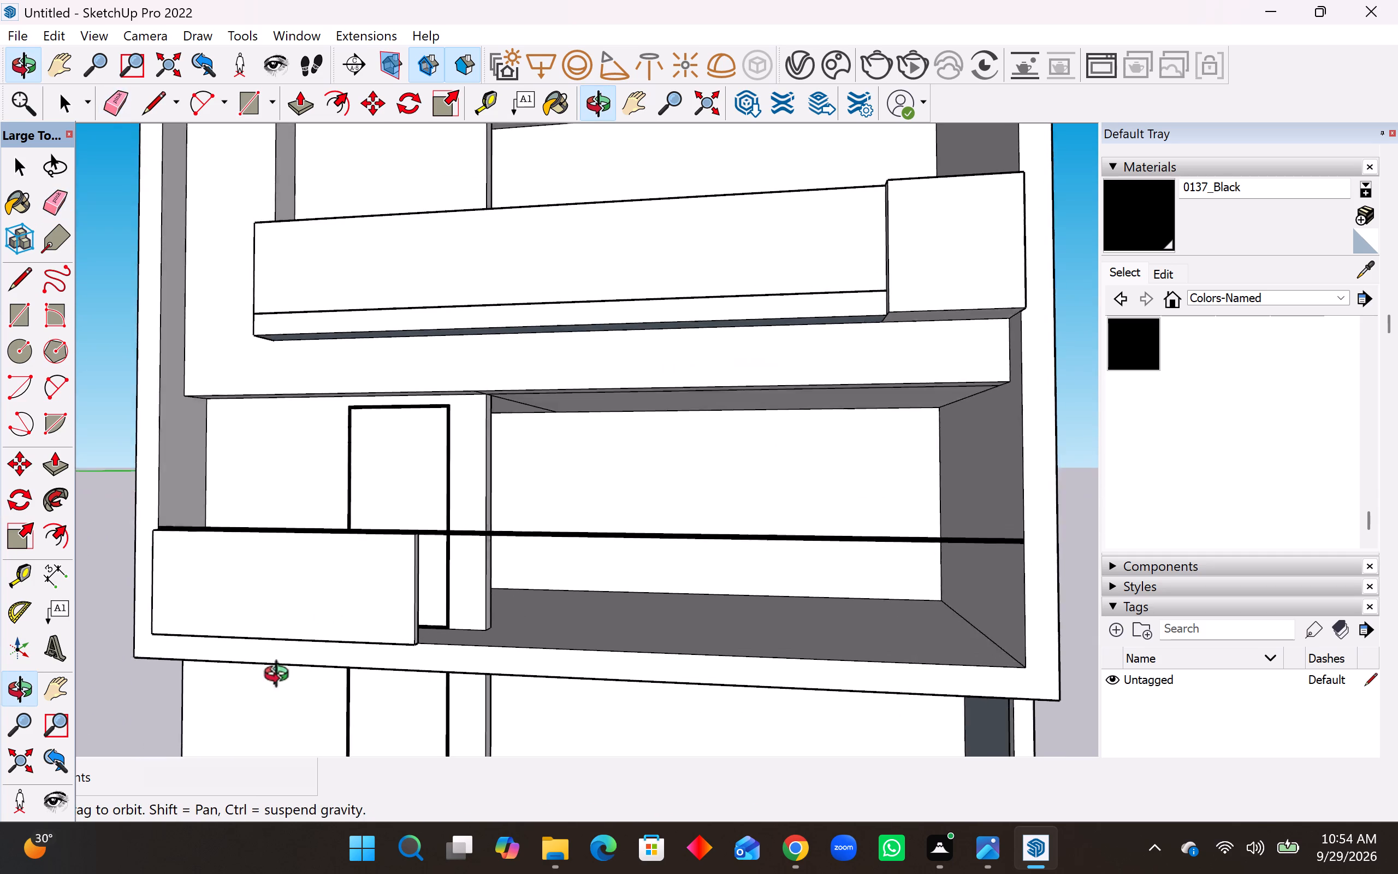
pyautogui.moveTo(281, 677); pyautogui.dragTo(81, 718, button='middle')
pyautogui.moveTo(282, 586); pyautogui.dragTo(103, 684, button='middle')
pyautogui.moveTo(100, 684); pyautogui.dragTo(88, 687, button='middle')
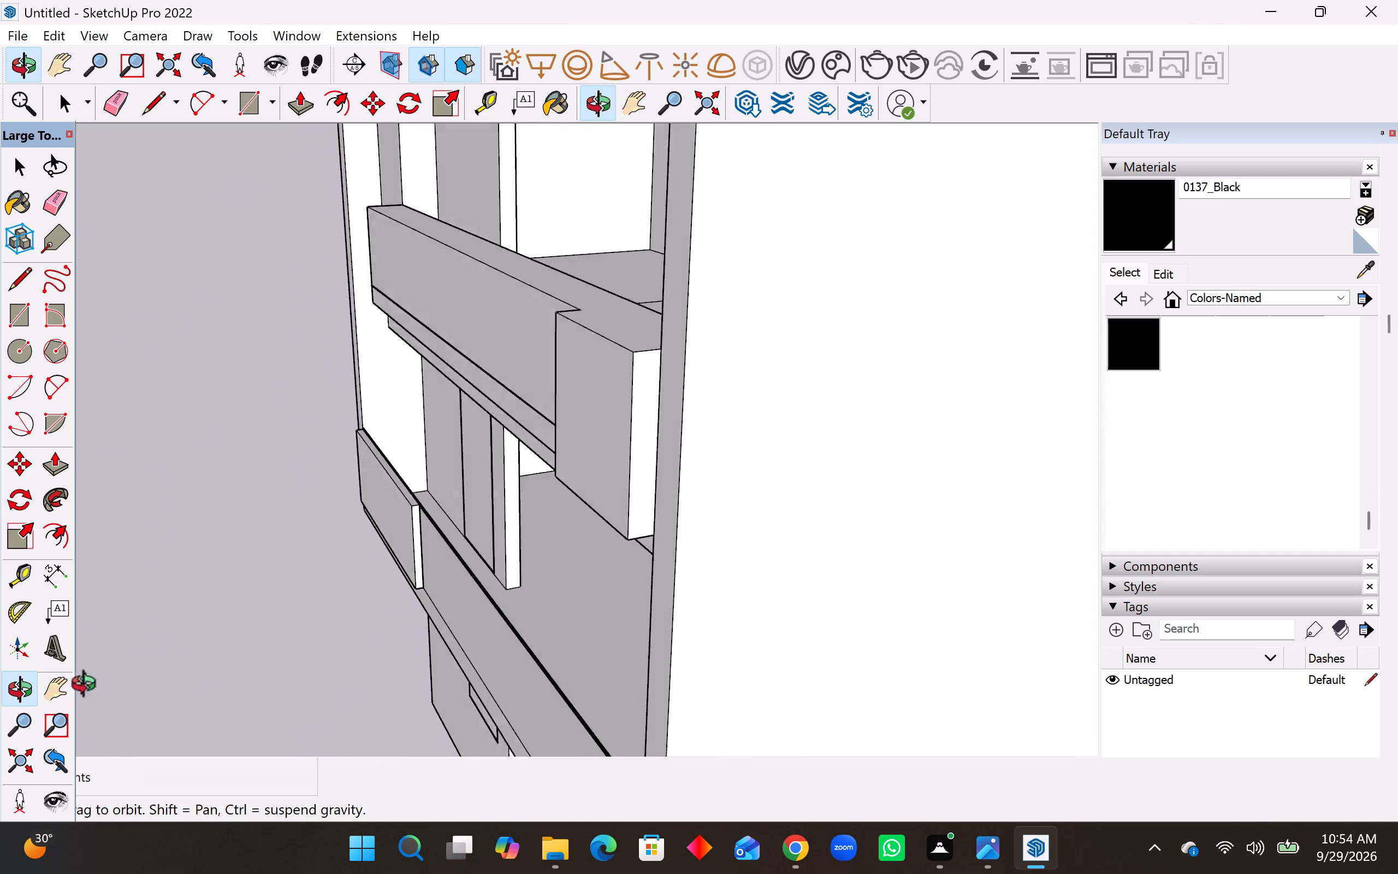
pyautogui.moveTo(88, 687); pyautogui.dragTo(68, 626, button='middle')
pyautogui.moveTo(190, 510); pyautogui.dragTo(609, 464, button='middle')
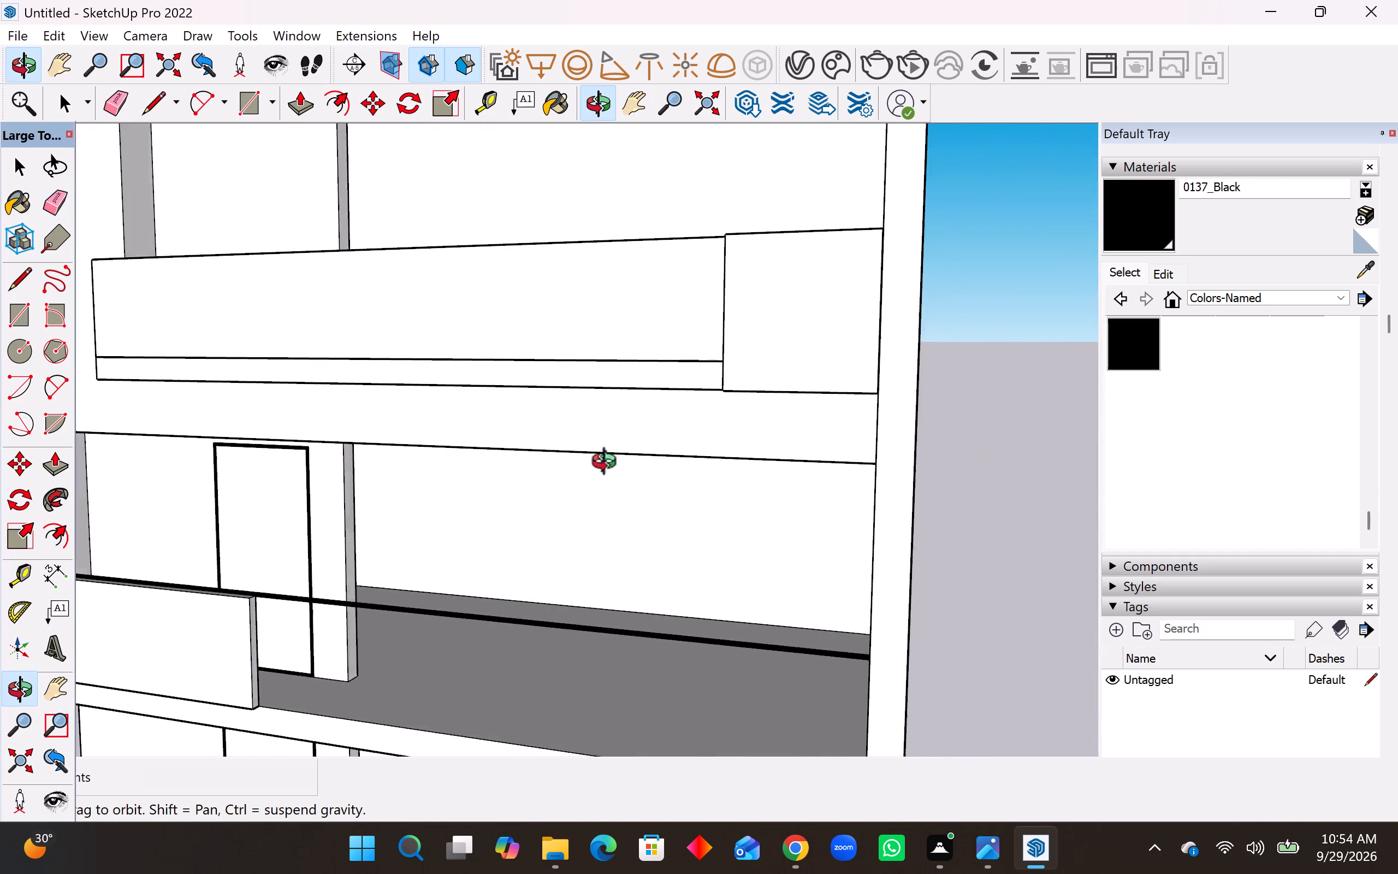
pyautogui.moveTo(609, 464); pyautogui.dragTo(783, 464, button='middle')
pyautogui.scroll(-9, 763, 472)
pyautogui.moveTo(774, 539); pyautogui.dragTo(750, 547, button='middle')
pyautogui.moveTo(614, 483); pyautogui.dragTo(614, 469, button='middle')
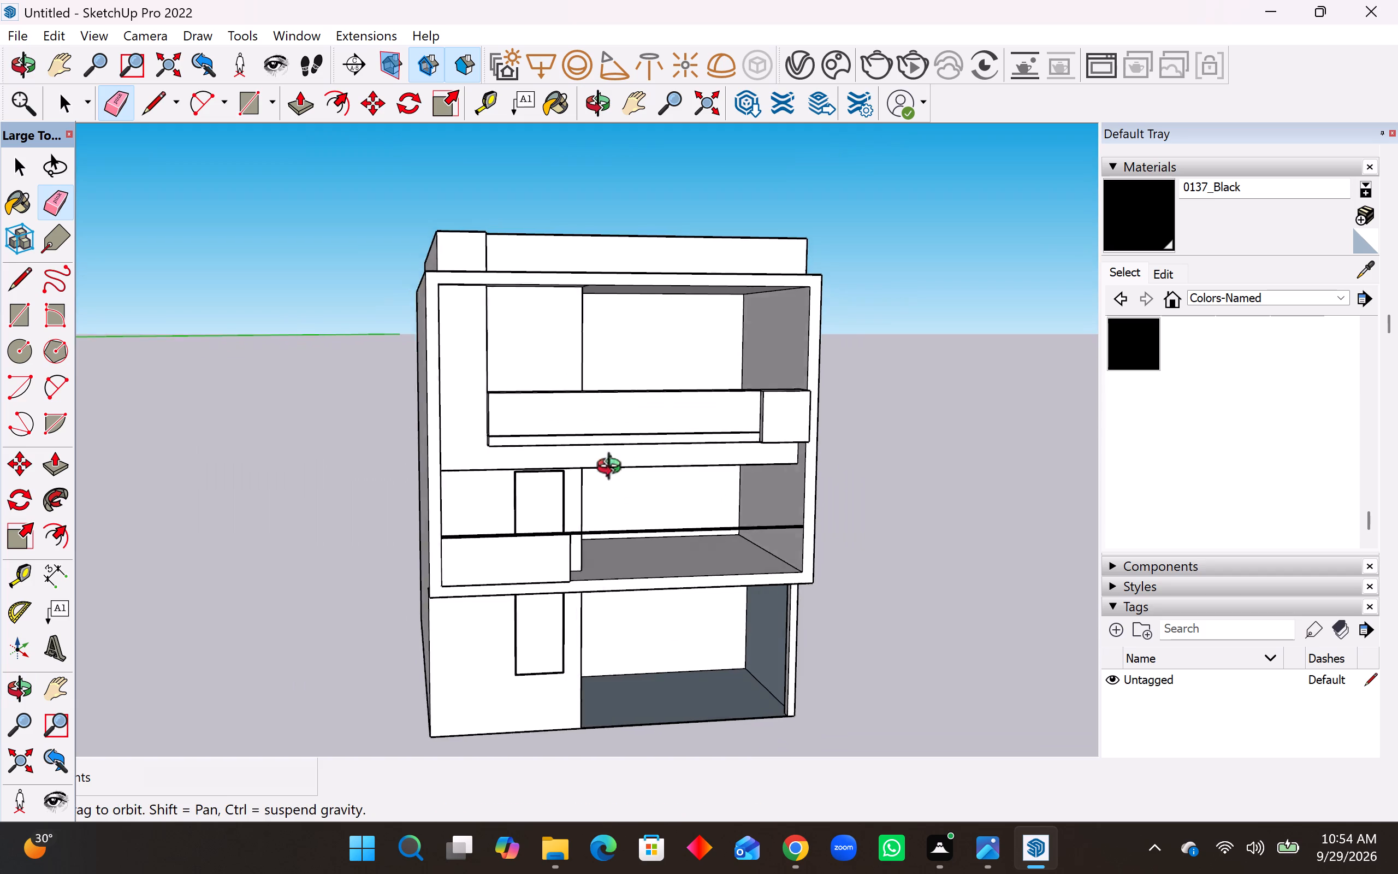
pyautogui.moveTo(614, 469); pyautogui.dragTo(704, 182, button='middle')
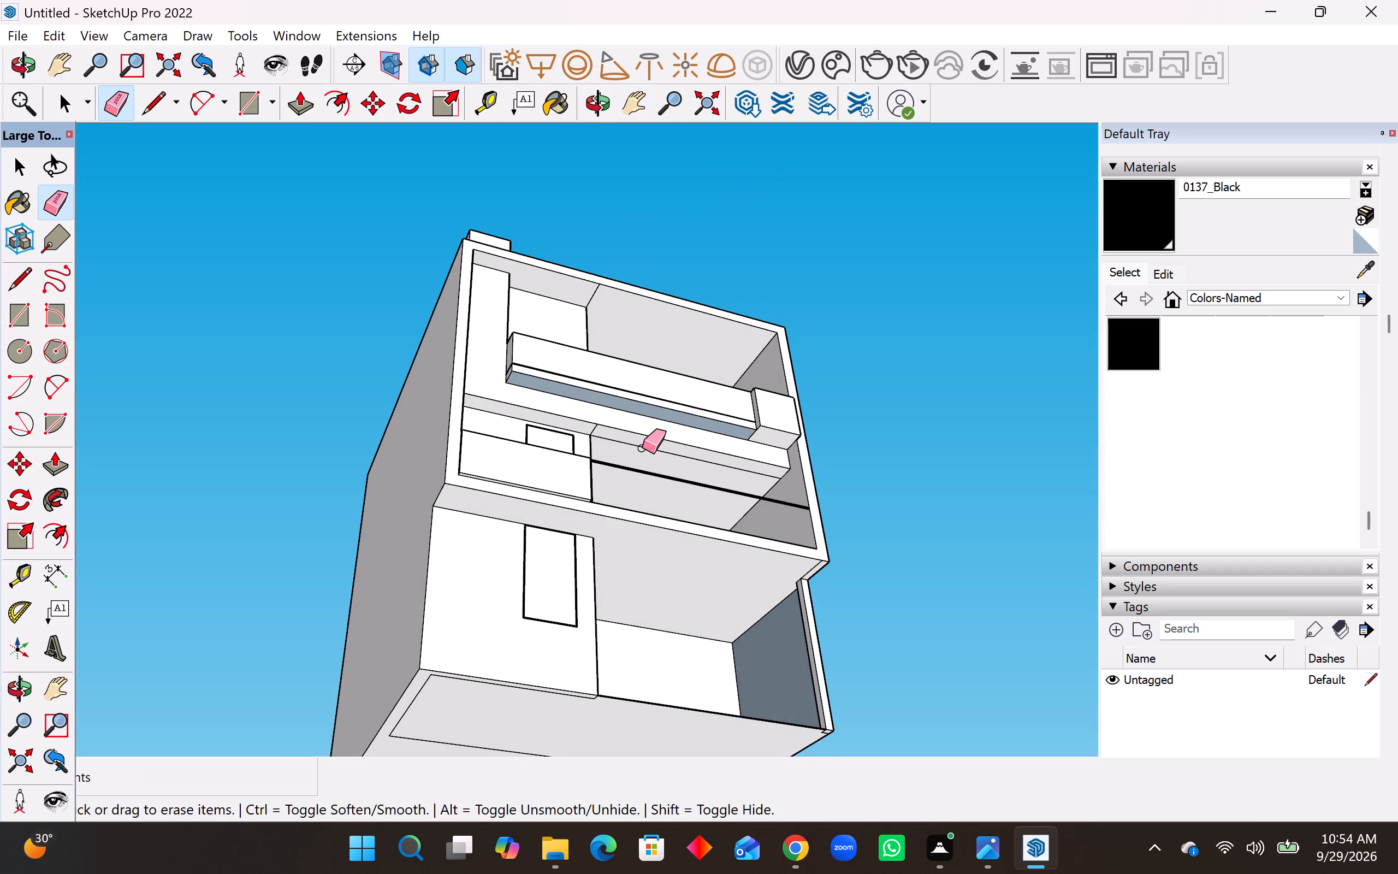
pyautogui.moveTo(637, 452); pyautogui.dragTo(443, 675, button='middle')
pyautogui.moveTo(646, 575); pyautogui.dragTo(537, 629, button='middle')
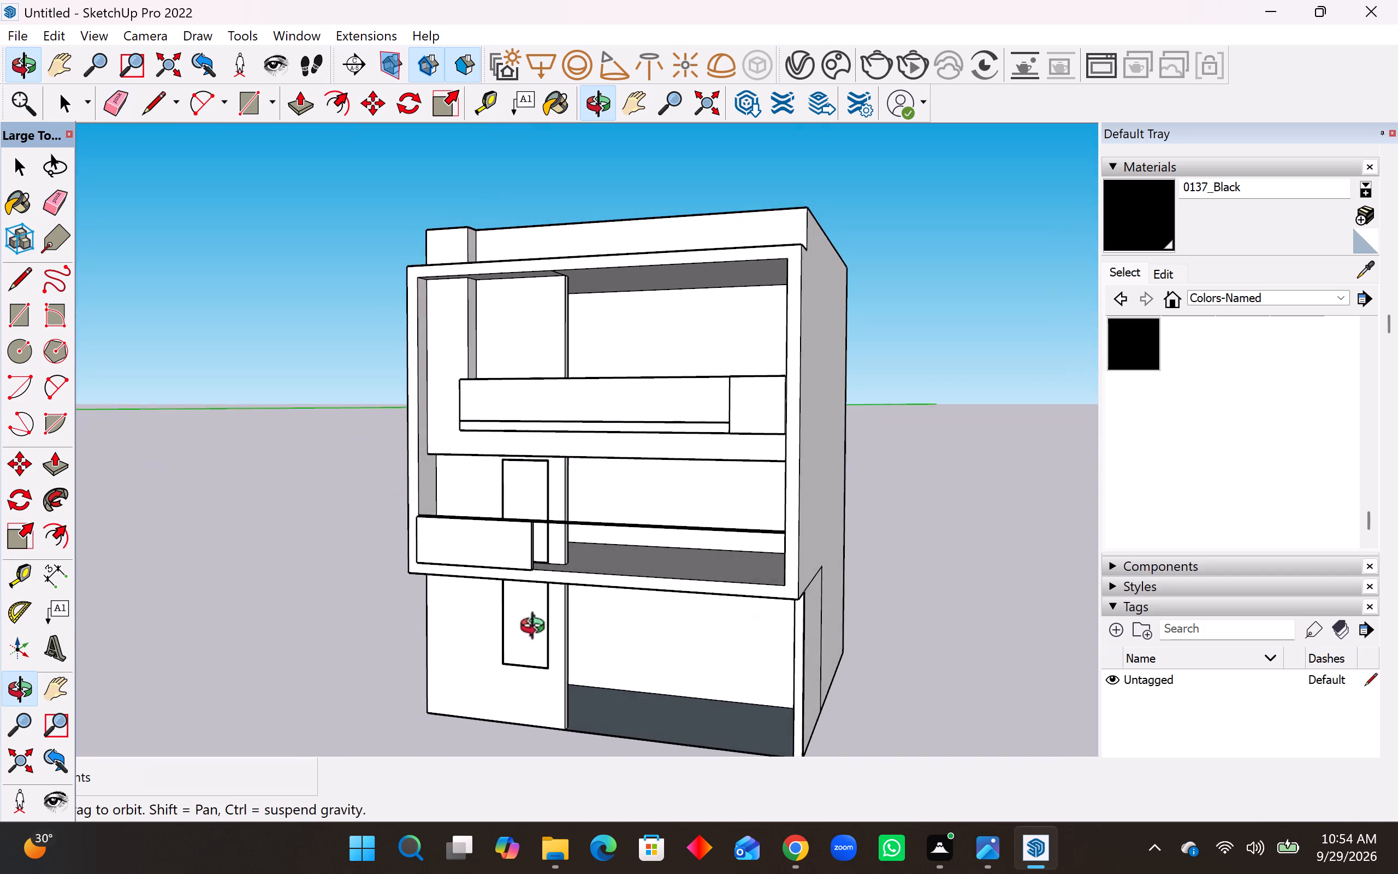
pyautogui.moveTo(537, 629); pyautogui.dragTo(519, 643, button='middle')
pyautogui.moveTo(554, 629); pyautogui.dragTo(384, 592, button='middle')
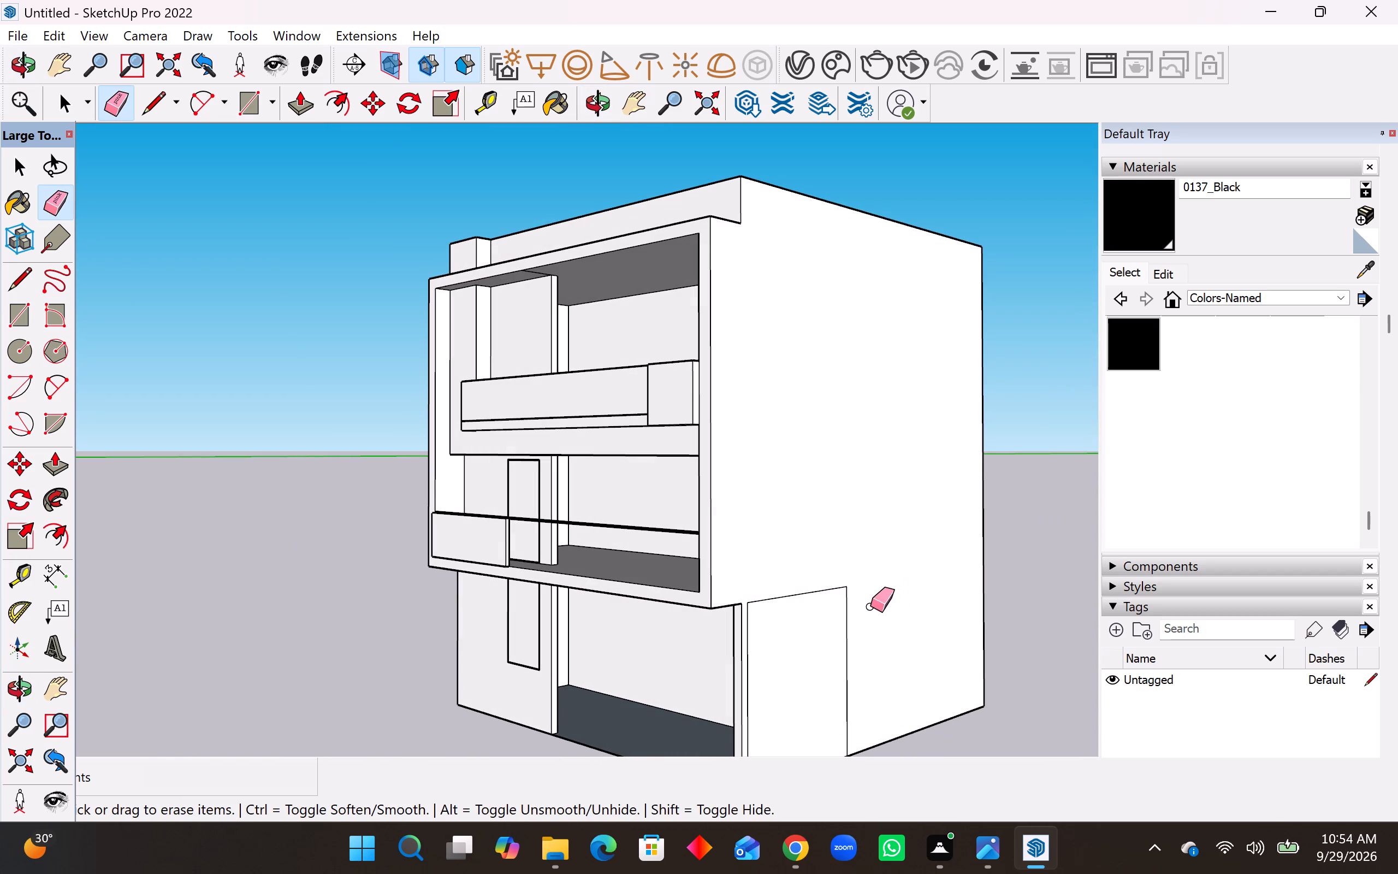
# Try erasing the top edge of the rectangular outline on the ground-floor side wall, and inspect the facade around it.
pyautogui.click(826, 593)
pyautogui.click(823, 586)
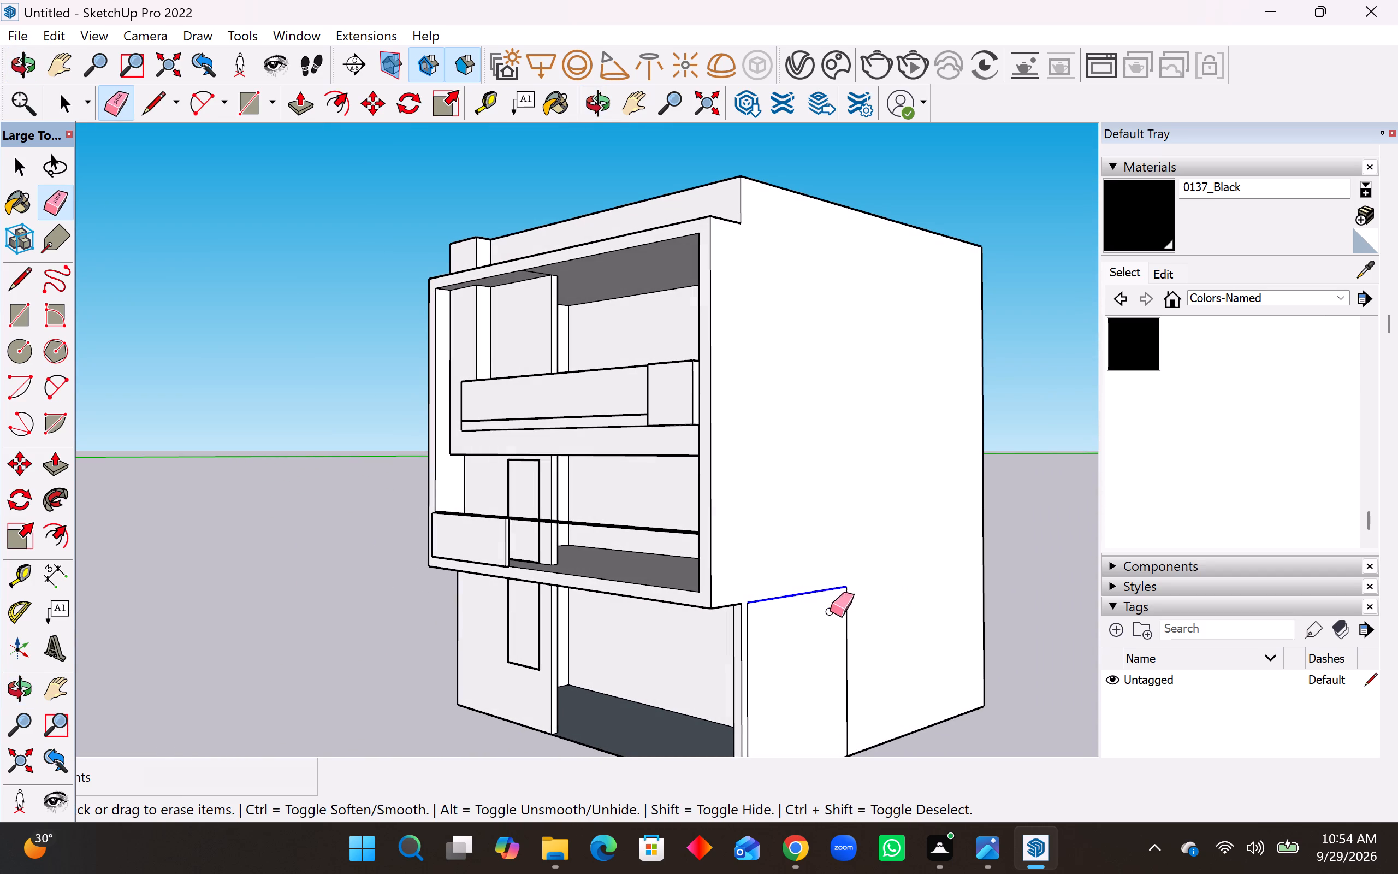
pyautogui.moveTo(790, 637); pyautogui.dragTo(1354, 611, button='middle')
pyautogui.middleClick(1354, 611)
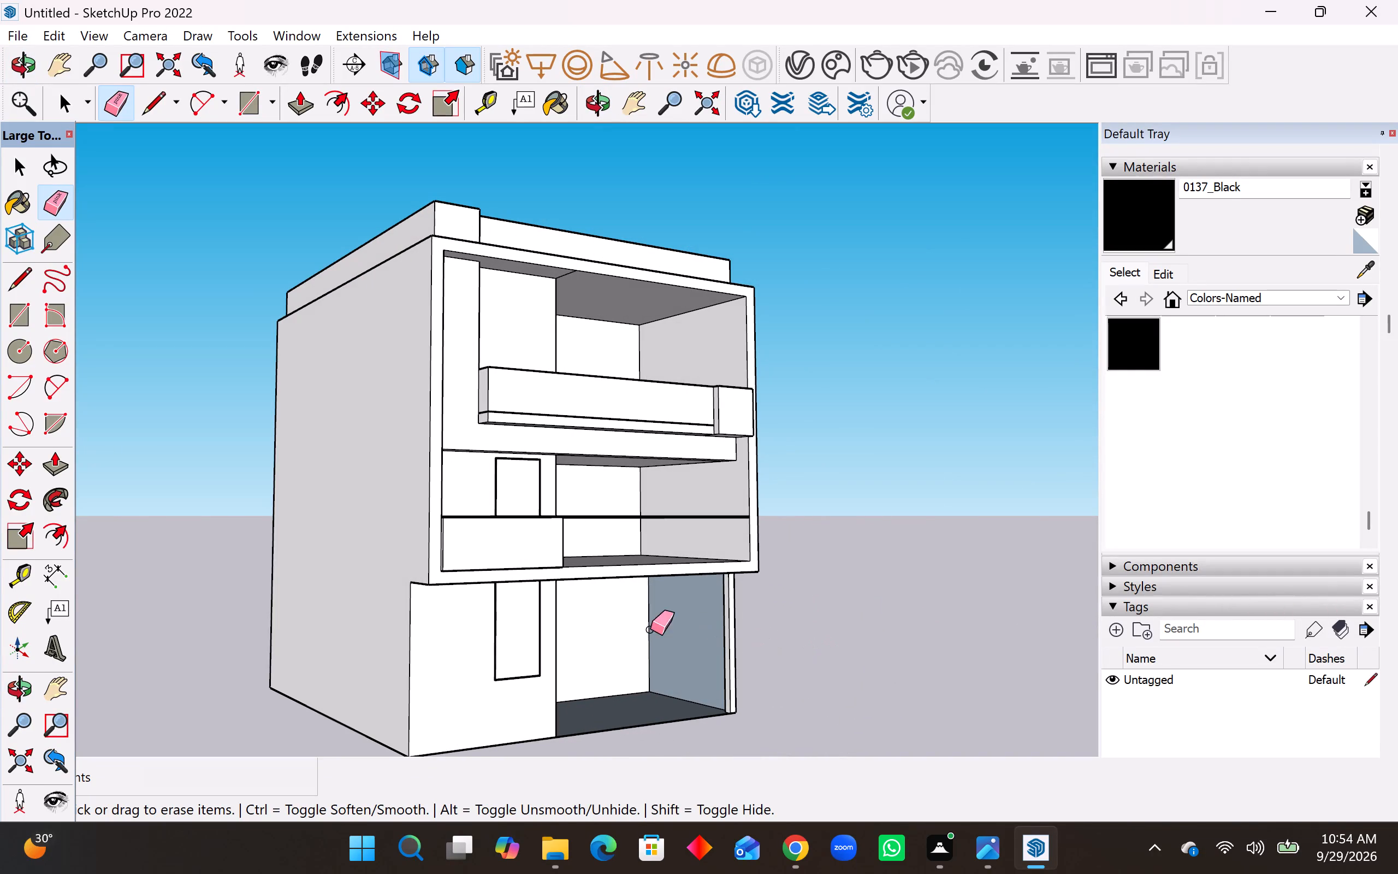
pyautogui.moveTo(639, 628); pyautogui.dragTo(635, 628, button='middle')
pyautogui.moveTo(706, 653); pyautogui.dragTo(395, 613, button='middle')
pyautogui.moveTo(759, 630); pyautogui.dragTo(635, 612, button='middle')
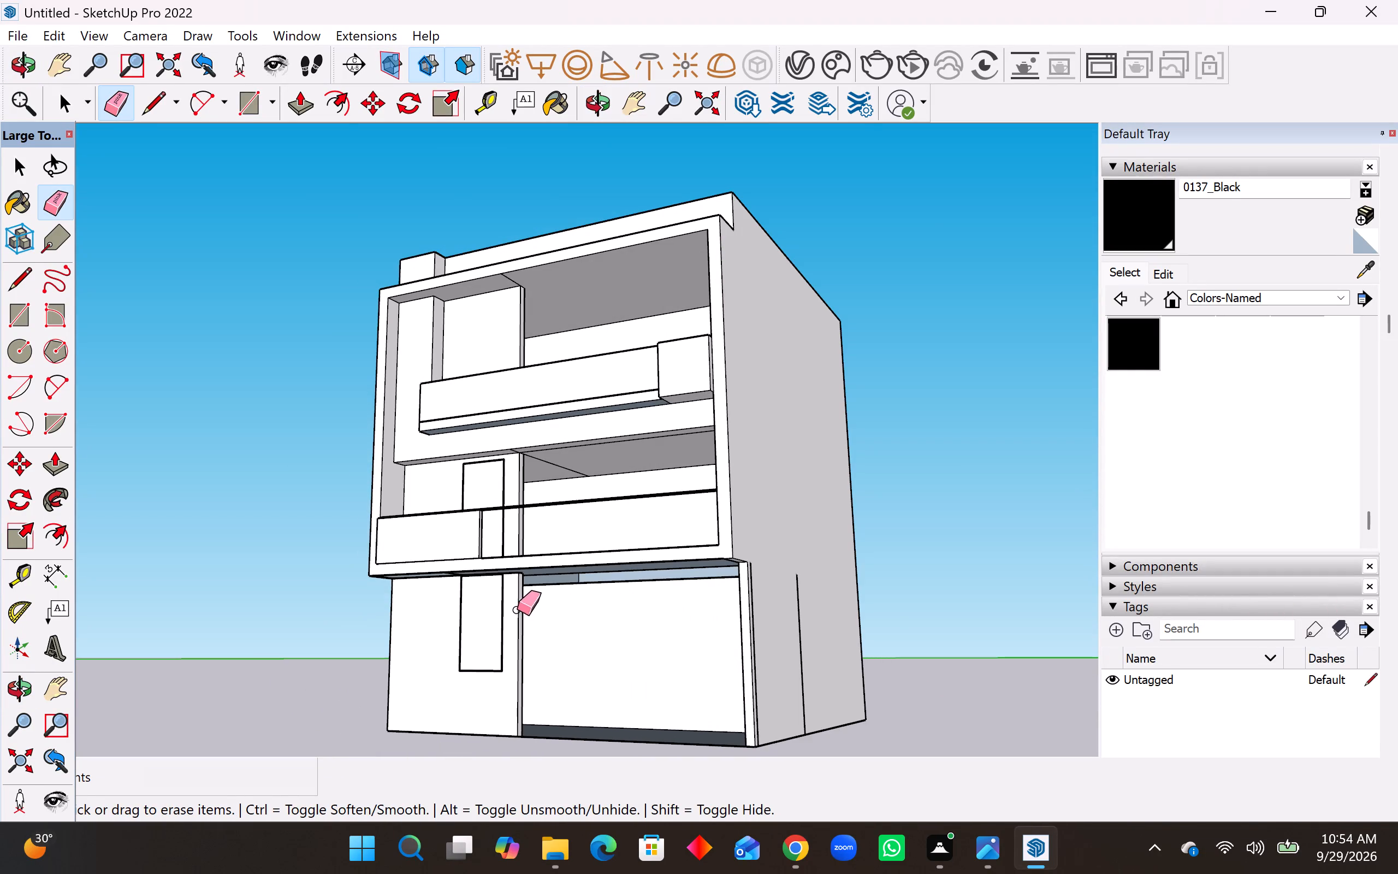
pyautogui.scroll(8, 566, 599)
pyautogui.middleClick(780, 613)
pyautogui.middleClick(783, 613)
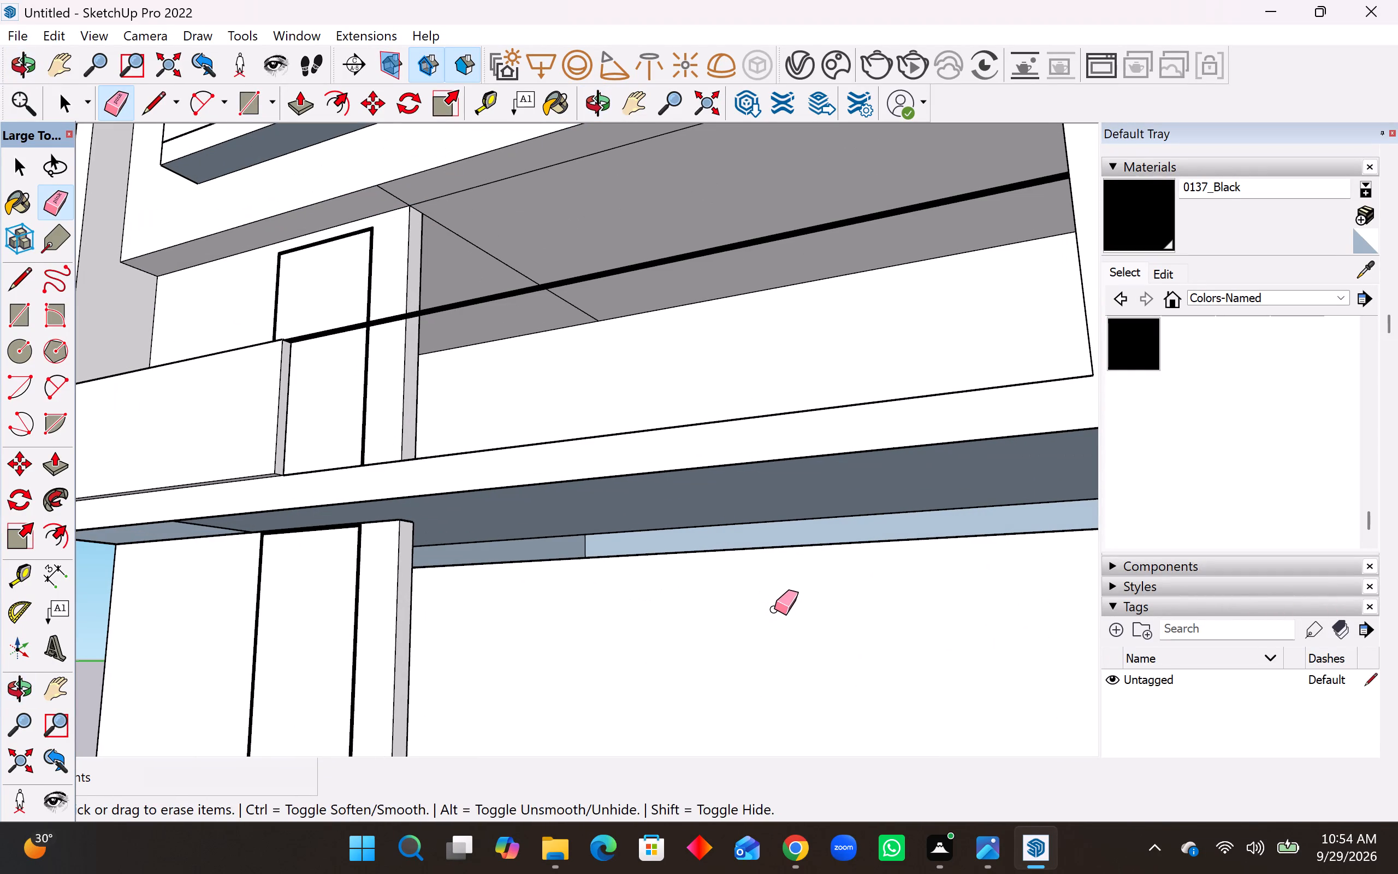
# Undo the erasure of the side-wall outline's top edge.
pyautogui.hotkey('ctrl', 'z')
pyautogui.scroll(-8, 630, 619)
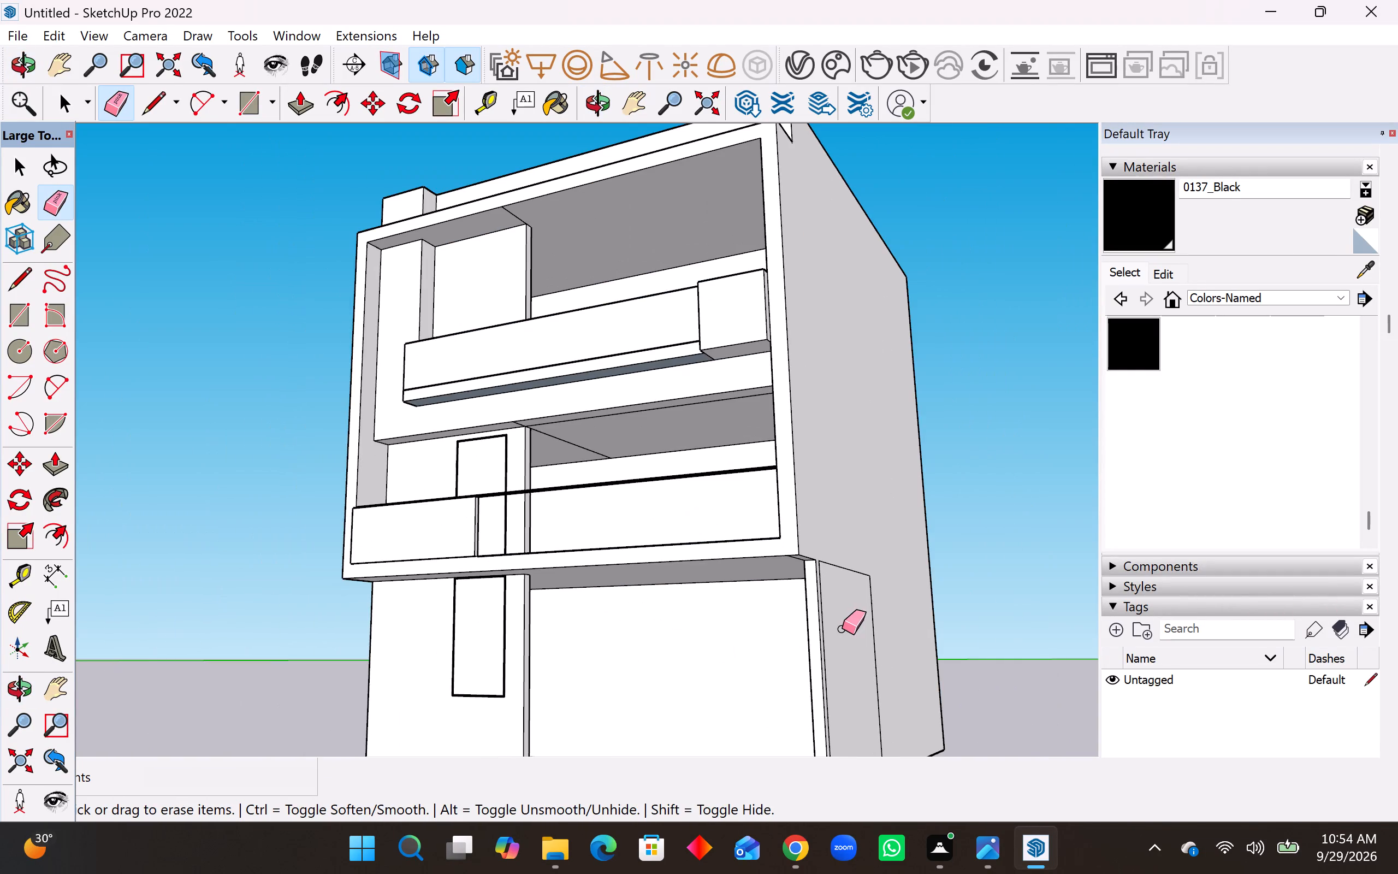
# Draw a line on the ground-floor side wall from the frame's underside corner to the rectangular outline's nearest top corner.
pyautogui.moveTo(842, 629); pyautogui.dragTo(632, 636, button='middle')
pyautogui.scroll(8, 901, 623)
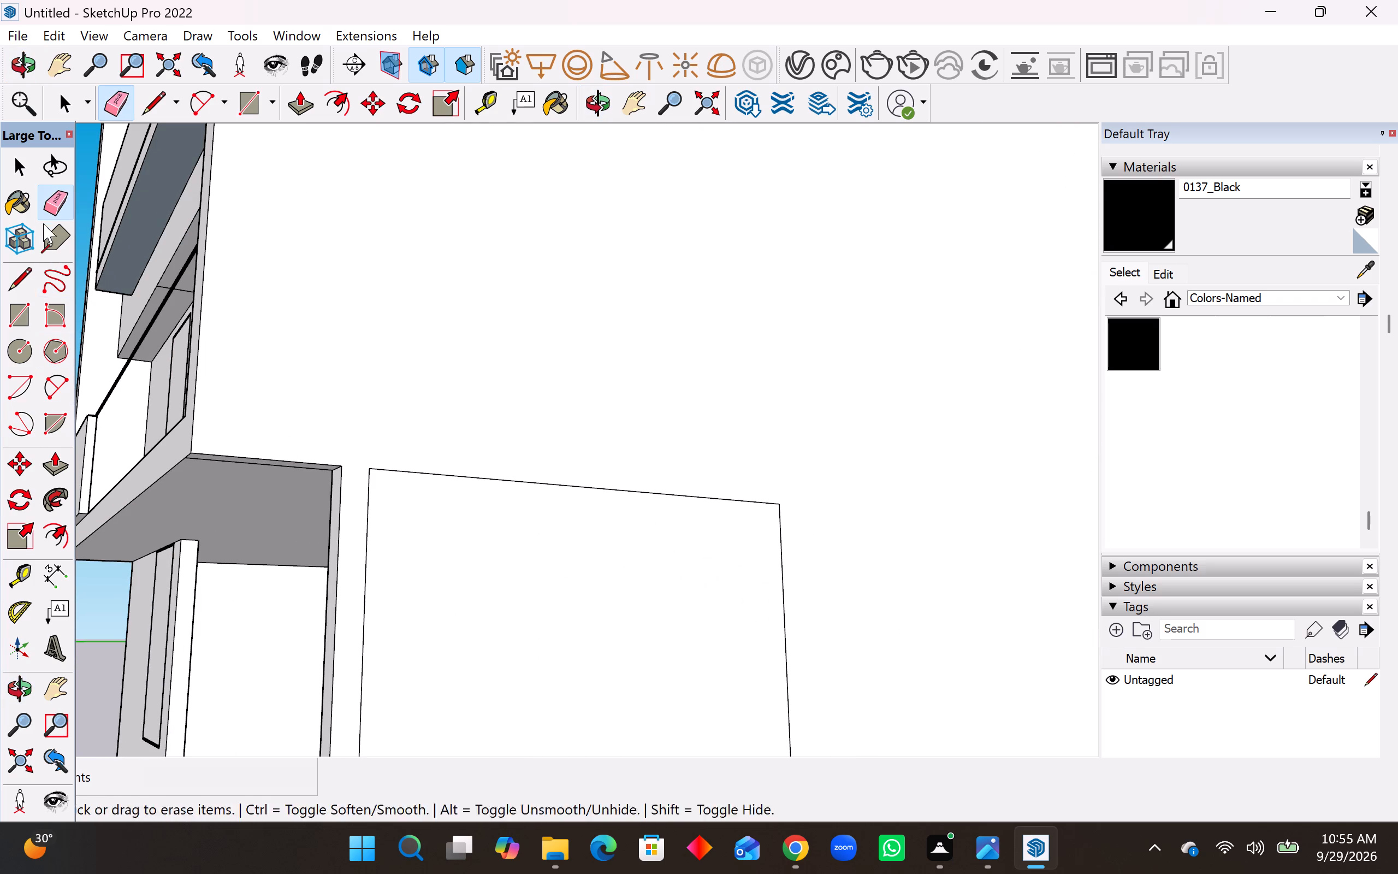
pyautogui.click(25, 276)
pyautogui.scroll(3, 476, 510)
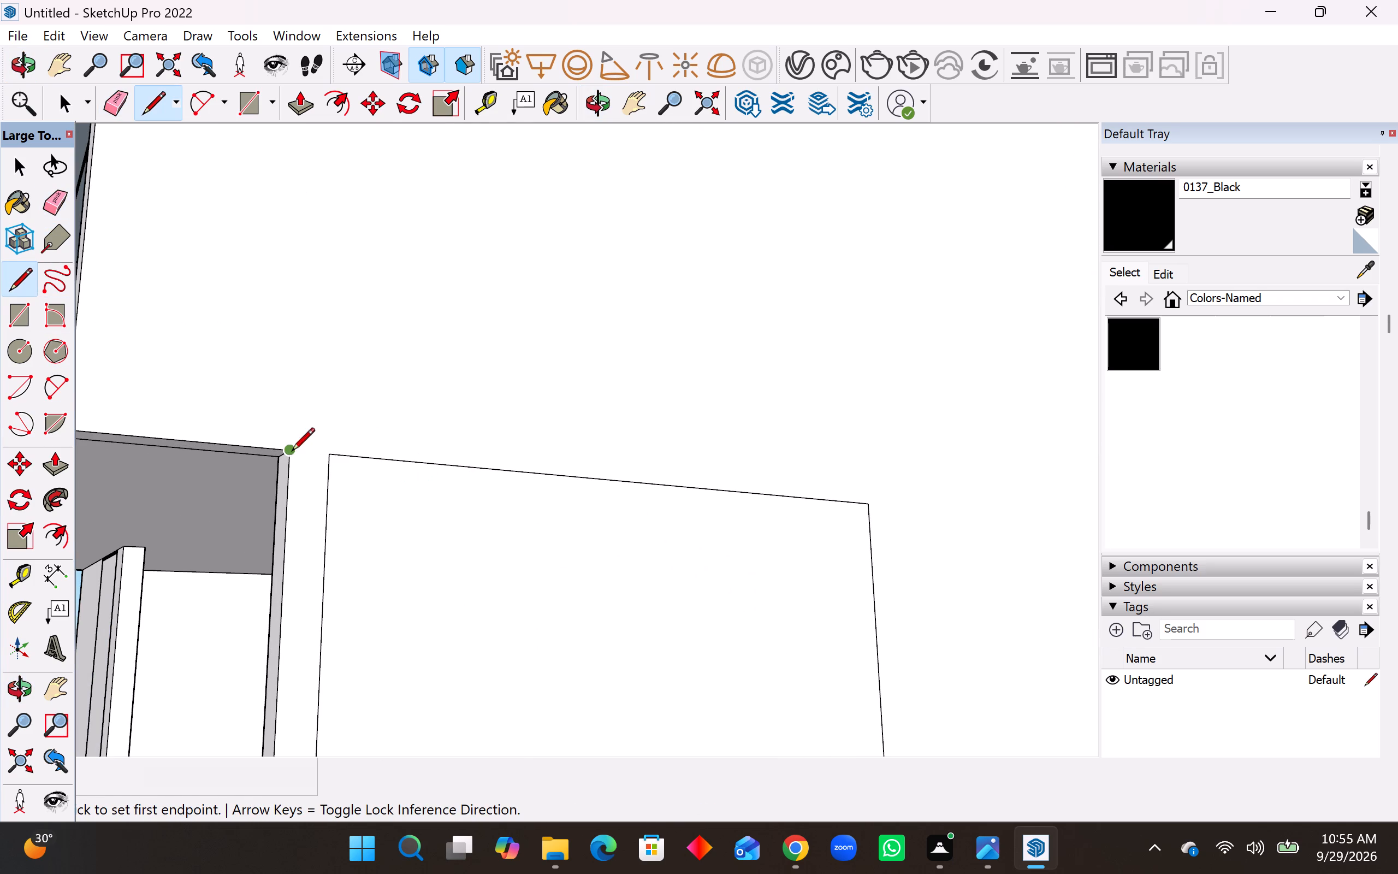
pyautogui.click(292, 452)
pyautogui.click(335, 454)
pyautogui.press('space')
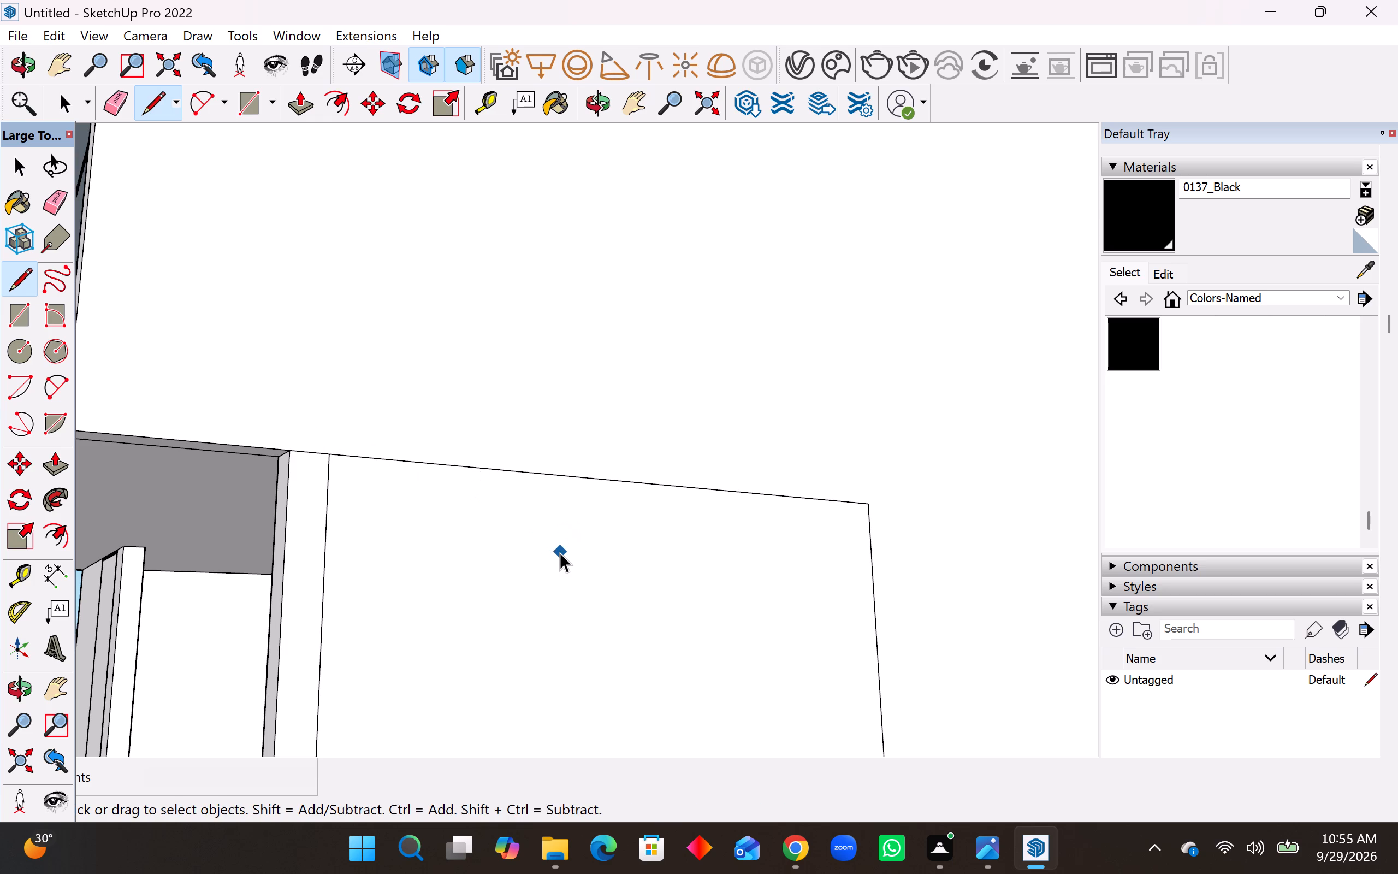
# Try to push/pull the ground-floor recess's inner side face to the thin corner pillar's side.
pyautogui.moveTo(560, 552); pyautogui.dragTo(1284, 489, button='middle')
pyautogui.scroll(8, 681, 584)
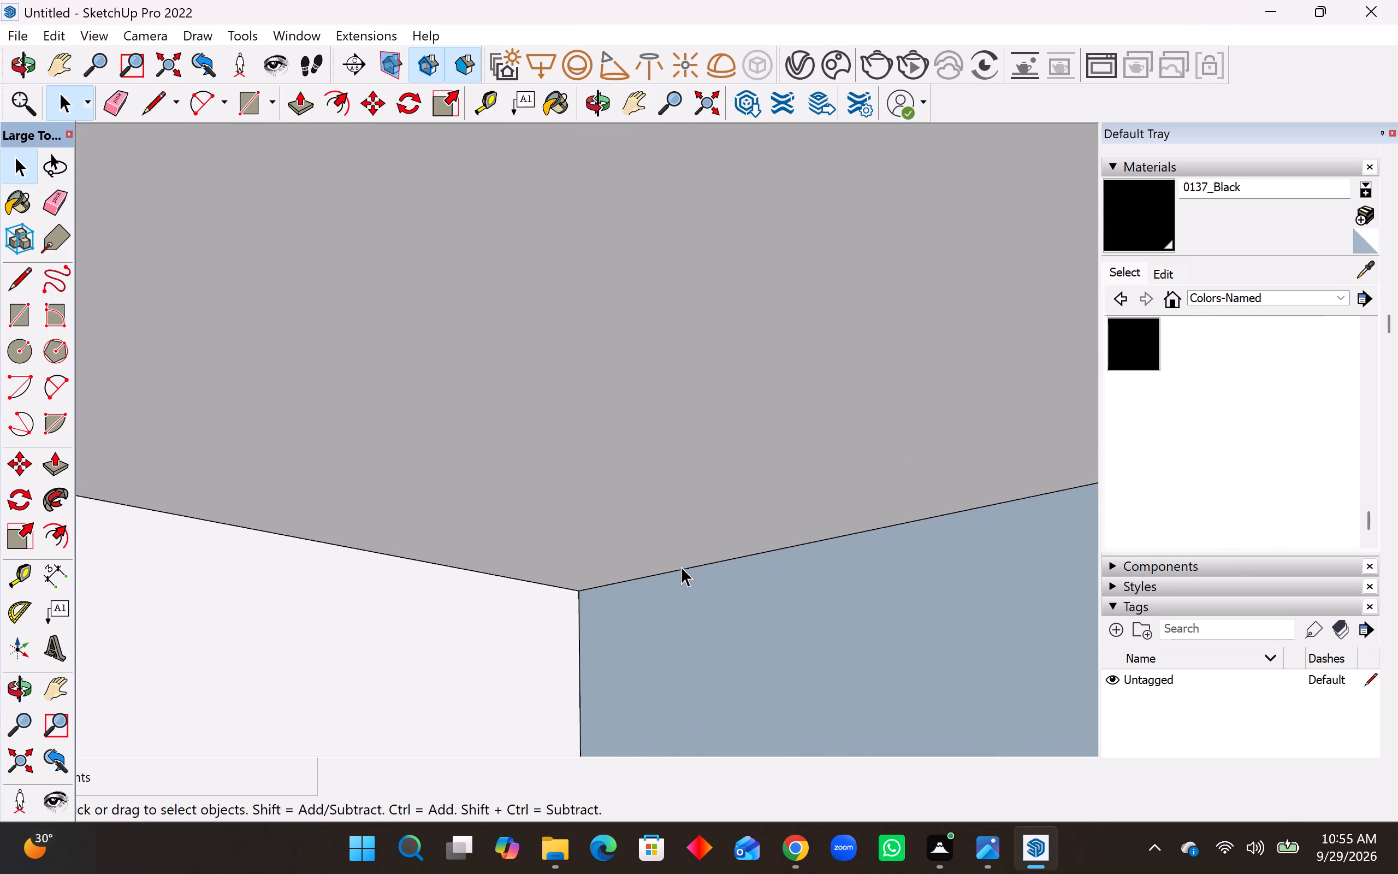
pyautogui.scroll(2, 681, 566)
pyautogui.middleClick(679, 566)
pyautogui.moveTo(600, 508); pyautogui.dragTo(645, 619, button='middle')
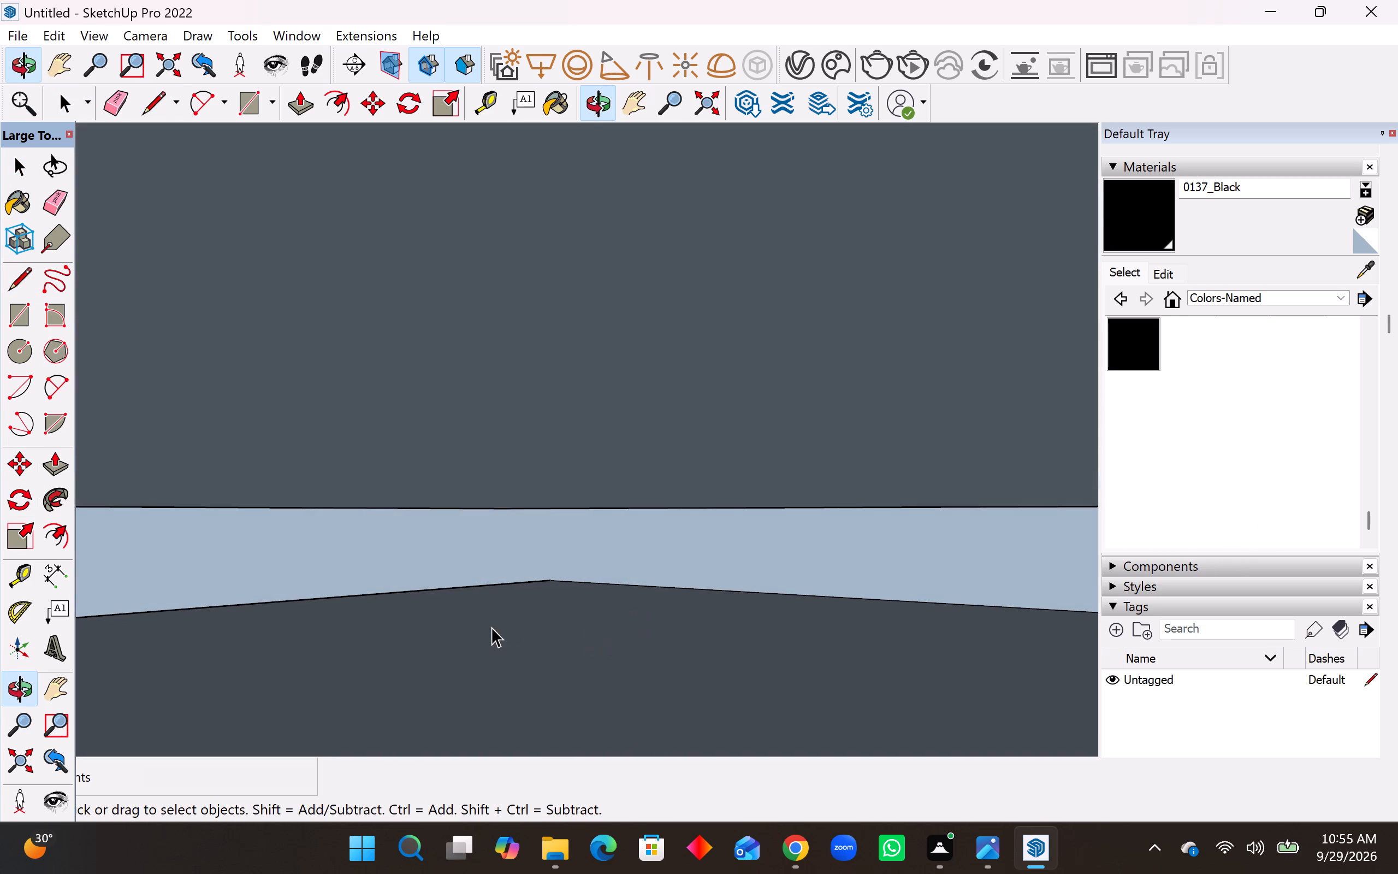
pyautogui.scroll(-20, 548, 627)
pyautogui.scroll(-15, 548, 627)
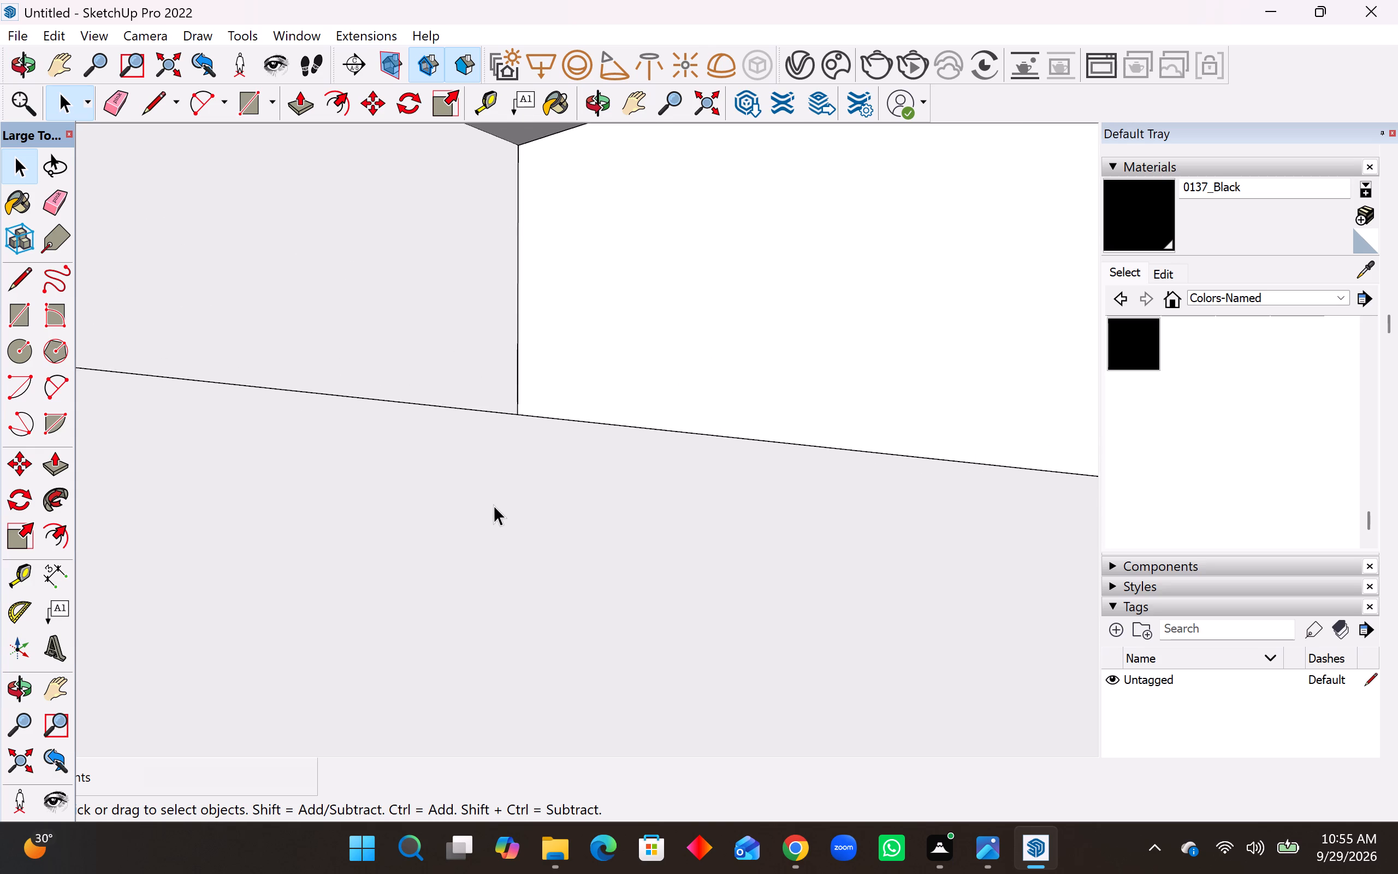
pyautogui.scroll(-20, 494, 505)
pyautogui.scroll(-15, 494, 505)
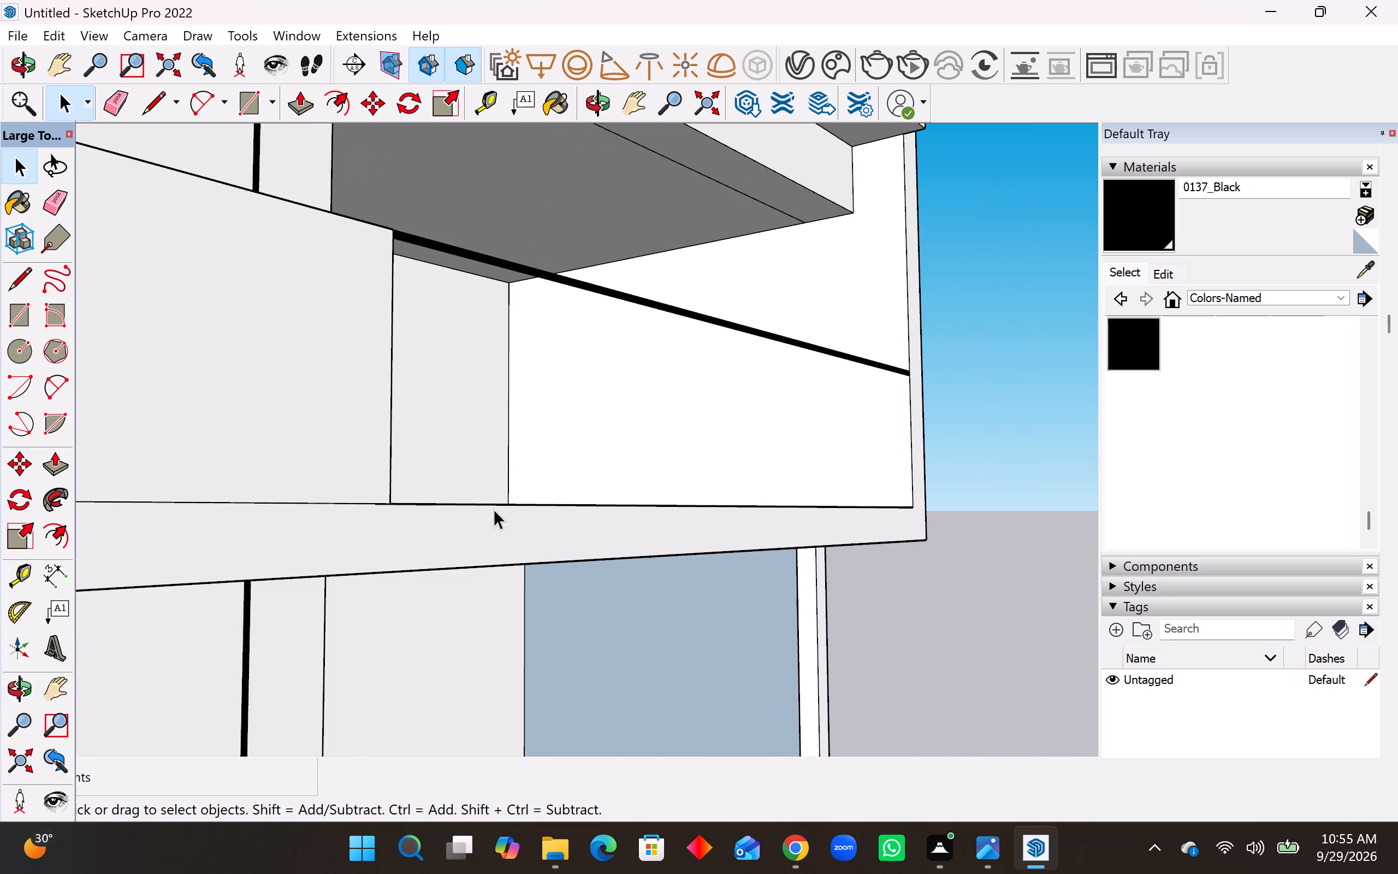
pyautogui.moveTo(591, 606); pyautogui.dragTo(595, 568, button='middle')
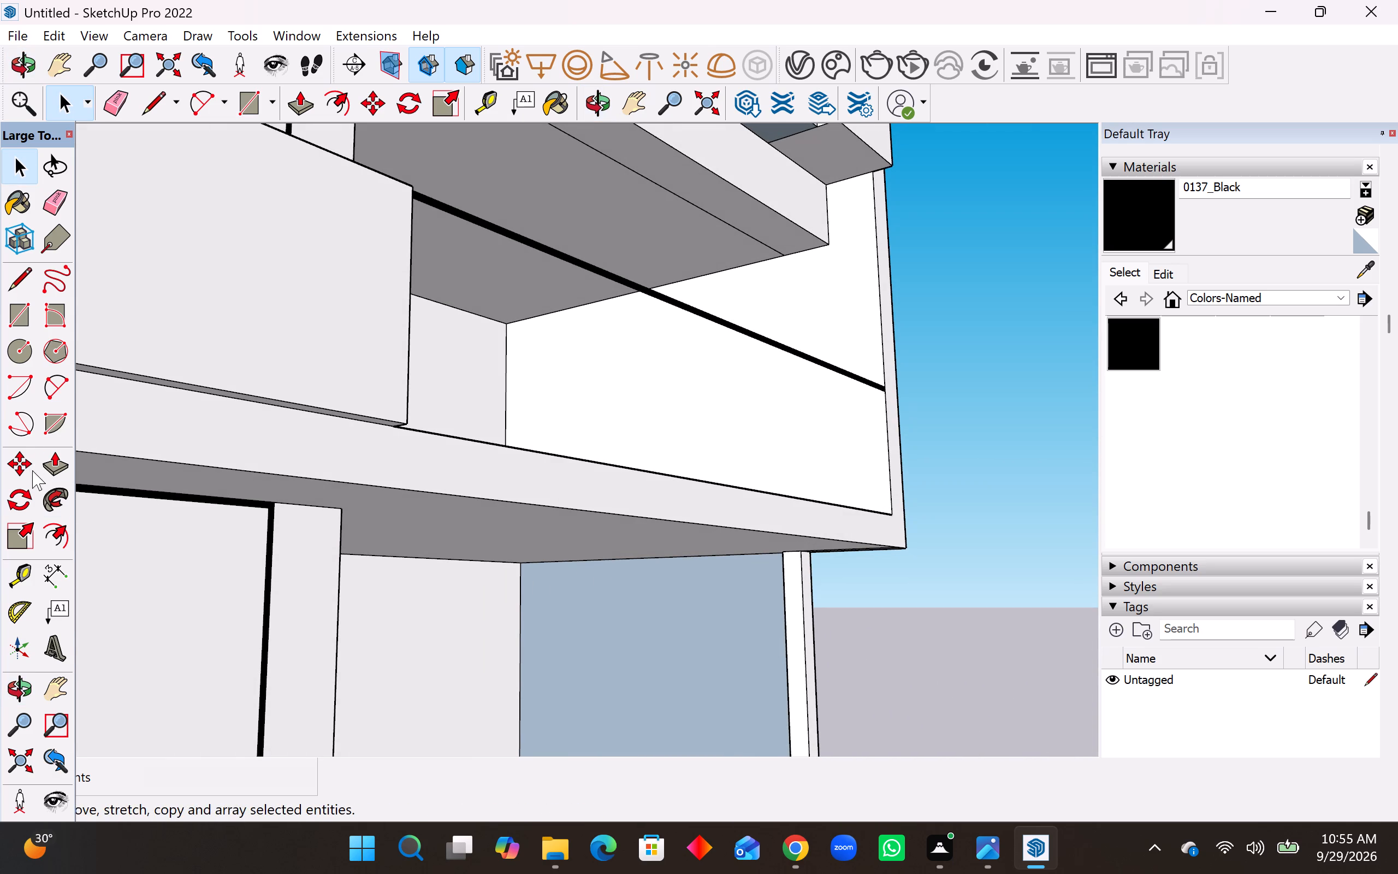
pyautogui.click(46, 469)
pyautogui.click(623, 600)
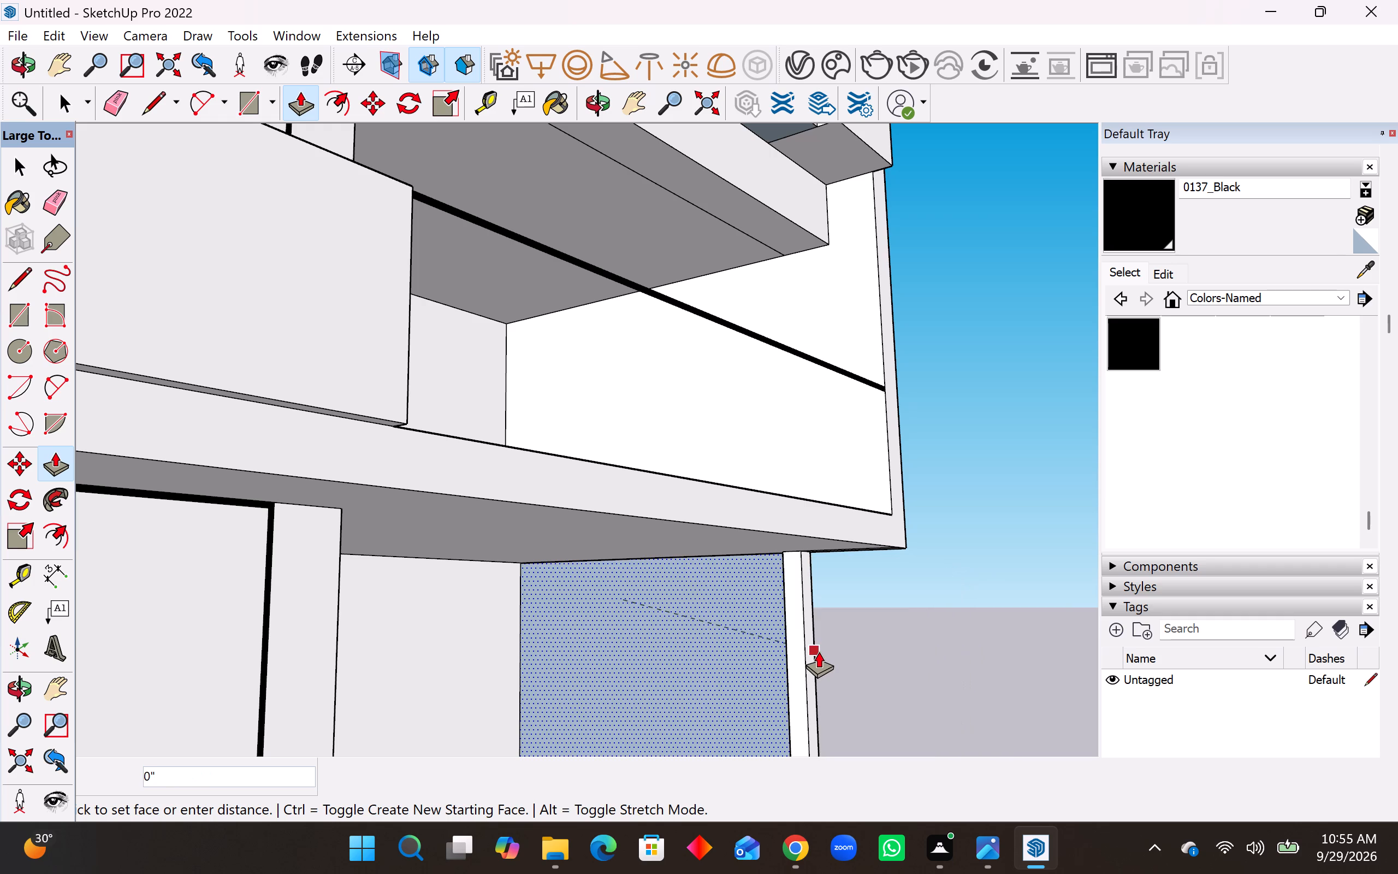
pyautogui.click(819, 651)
# Examine the ground-floor recess, the frame's underside and the side wall from several angles.
pyautogui.moveTo(825, 651); pyautogui.dragTo(357, 618, button='middle')
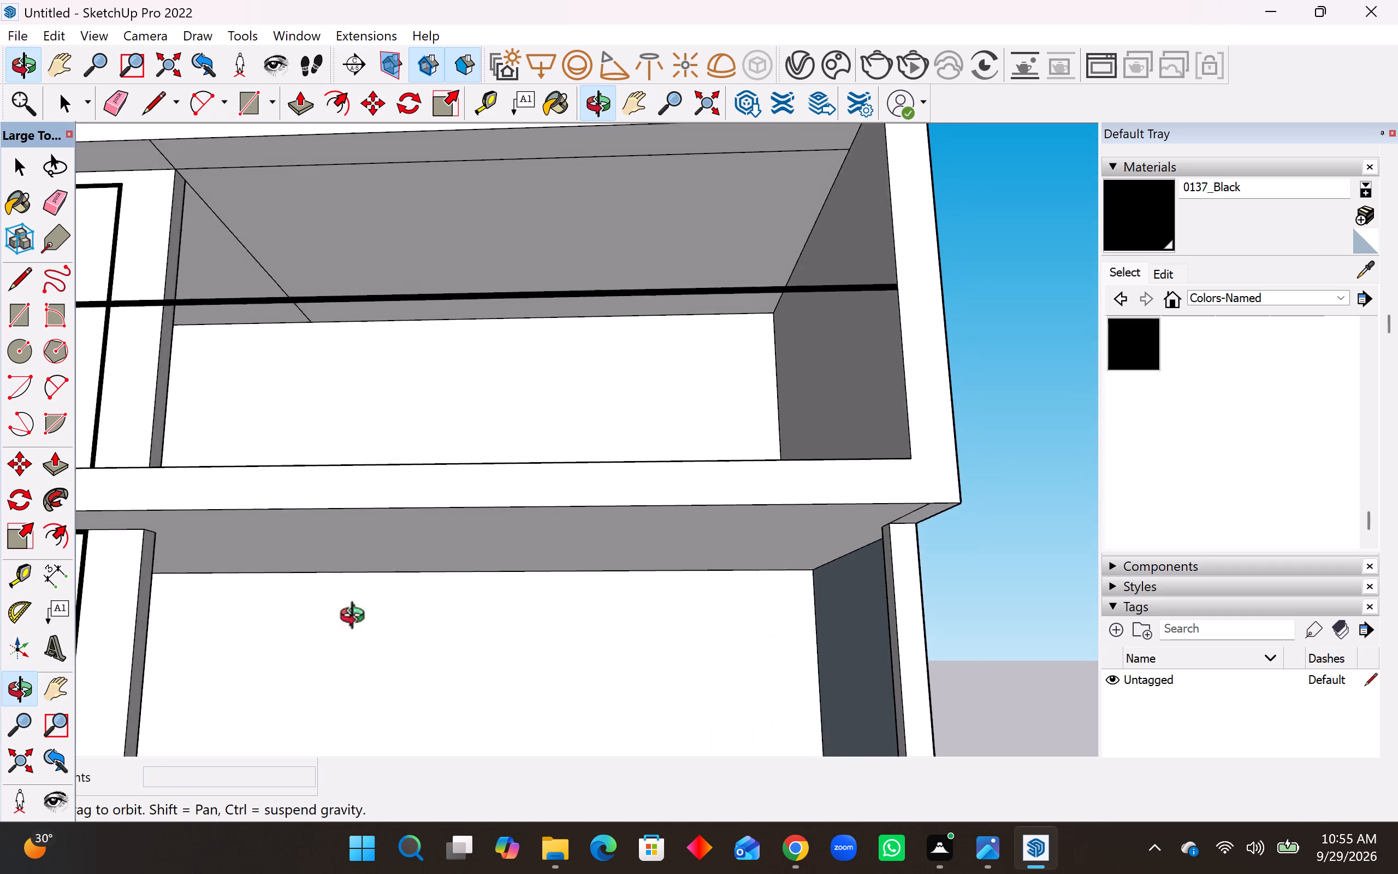
pyautogui.moveTo(357, 618); pyautogui.dragTo(245, 600, button='middle')
pyautogui.scroll(-9, 645, 584)
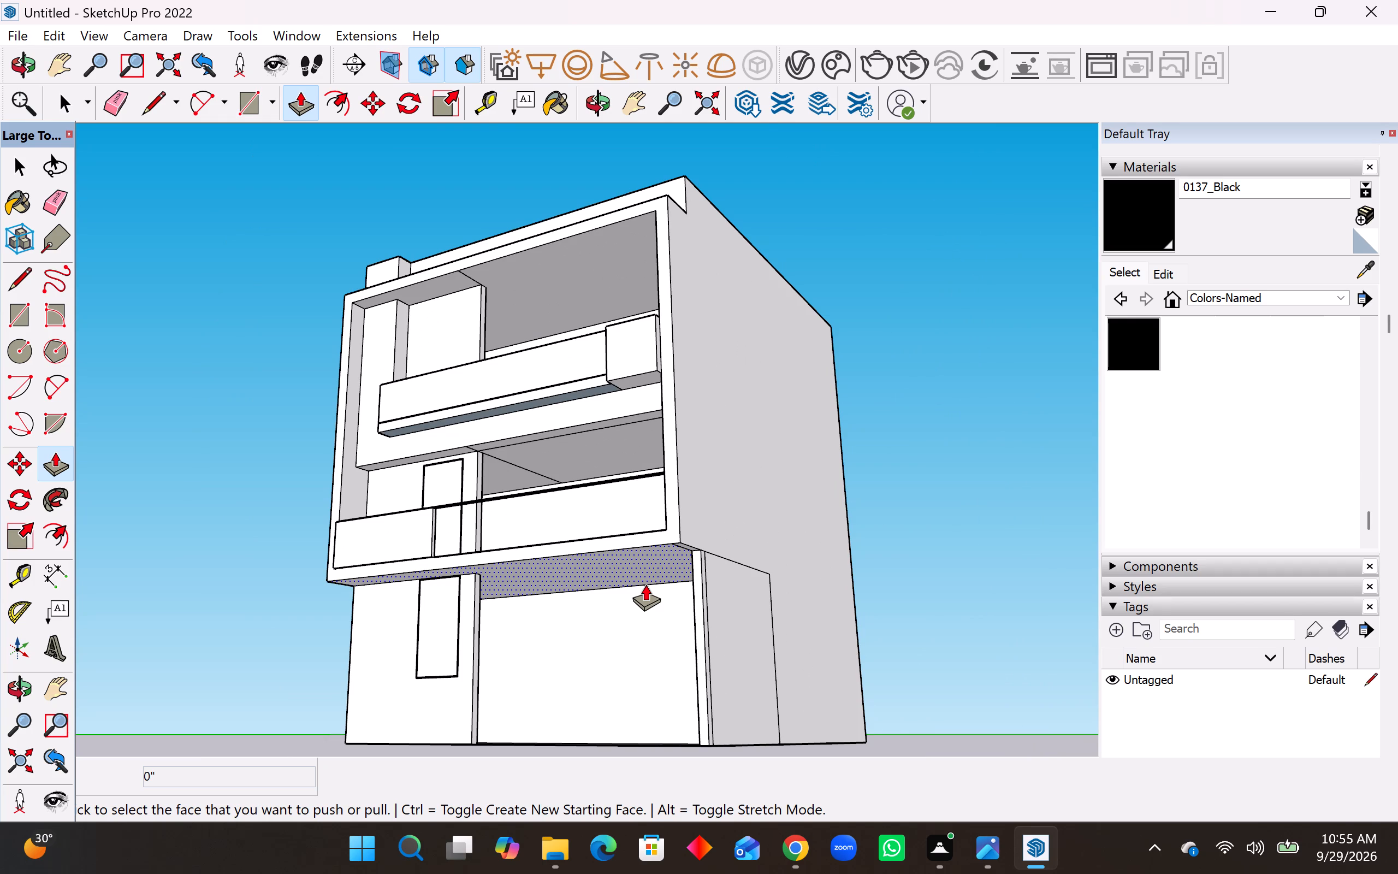
pyautogui.moveTo(645, 584); pyautogui.dragTo(542, 617, button='middle')
pyautogui.middleClick(533, 617)
pyautogui.scroll(10, 506, 582)
pyautogui.moveTo(505, 569); pyautogui.dragTo(489, 574, button='middle')
pyautogui.moveTo(481, 575); pyautogui.dragTo(385, 575, button='middle')
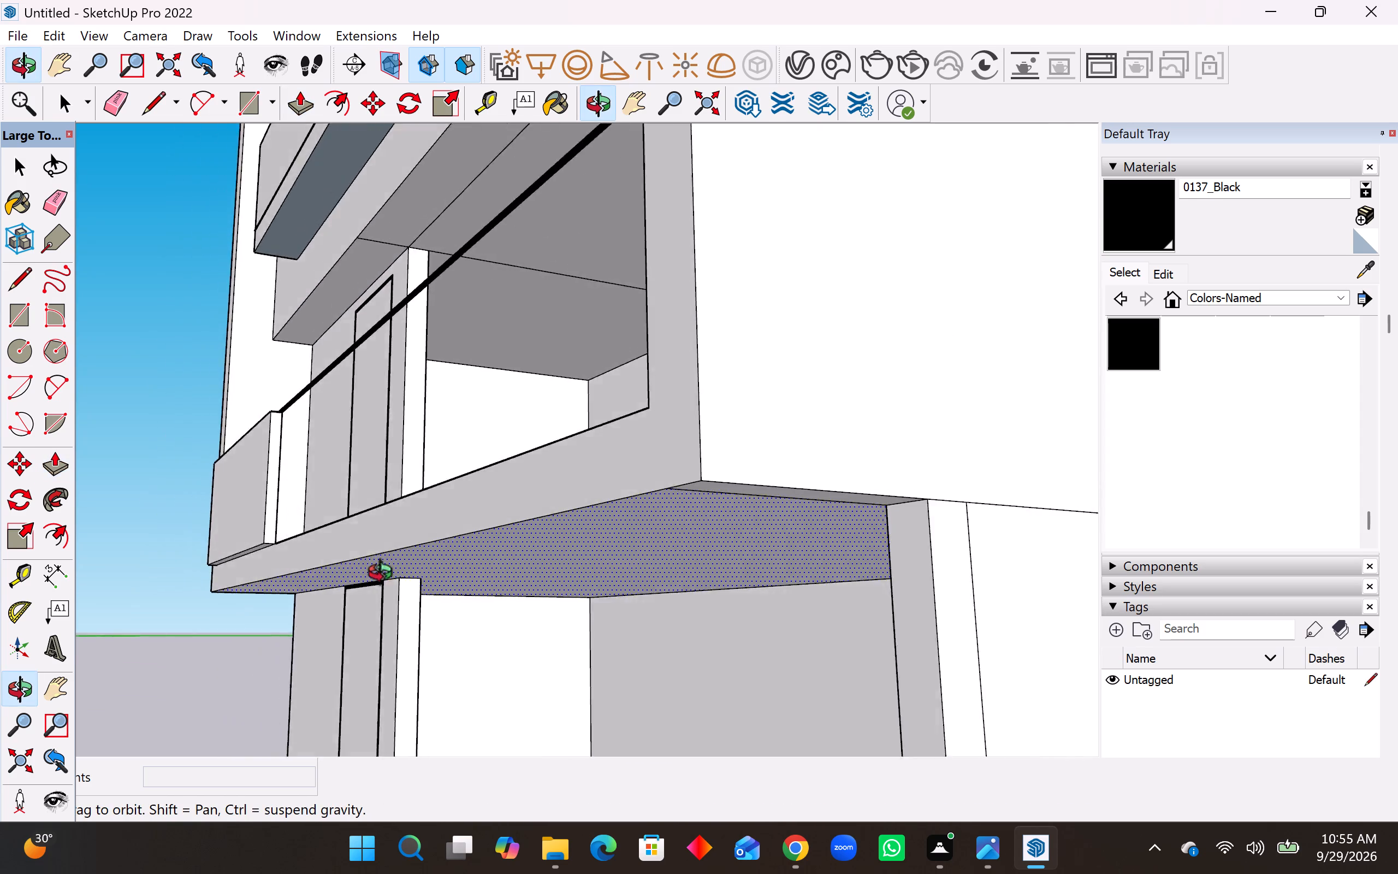
pyautogui.moveTo(385, 575); pyautogui.dragTo(691, 480, button='middle')
pyautogui.scroll(-10, 395, 566)
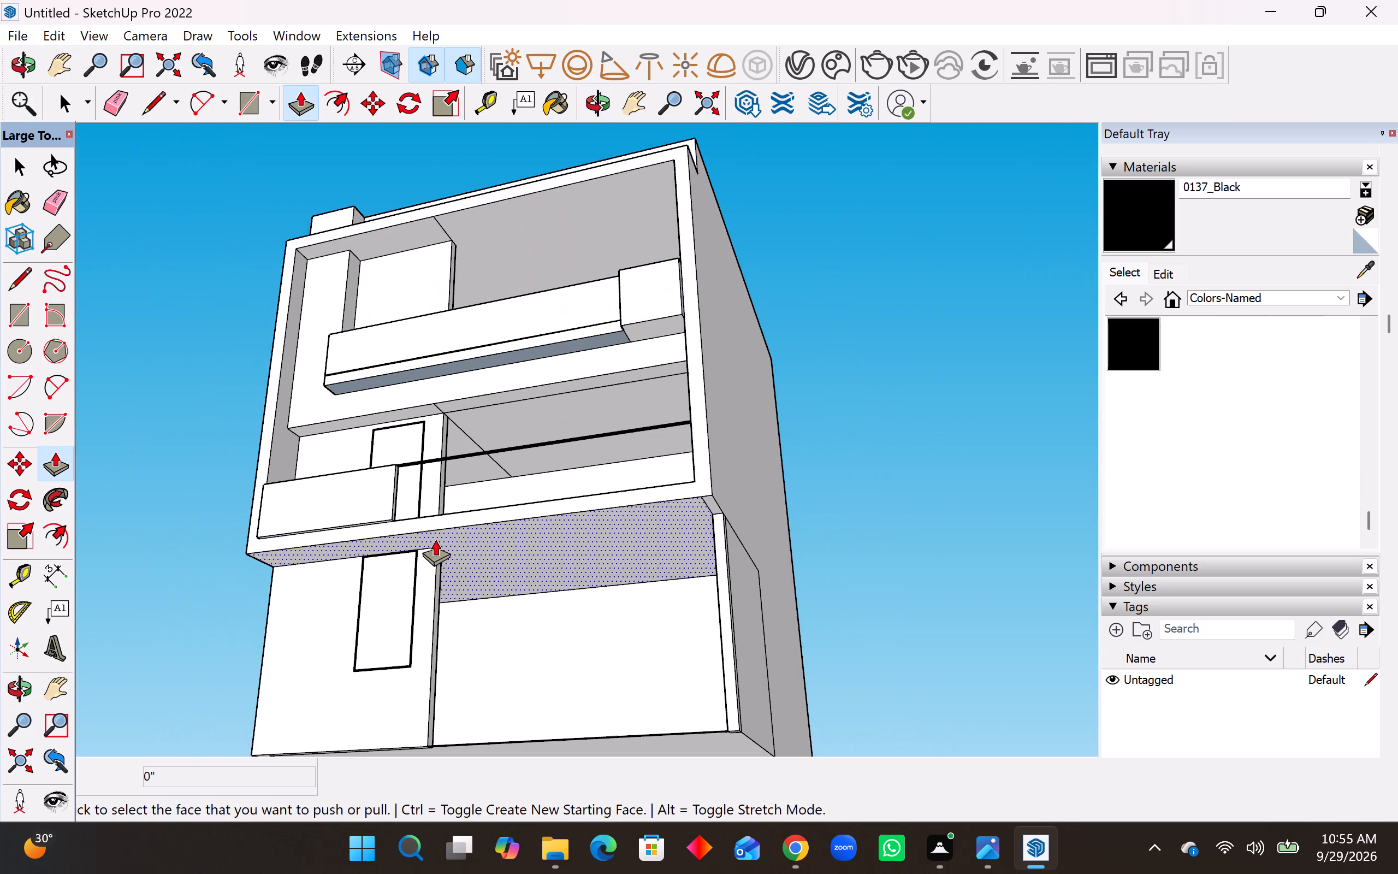
# Erase the stray diagonal seams and the long seam line on the ceiling of the first-floor balcony recess.
pyautogui.scroll(3, 557, 487)
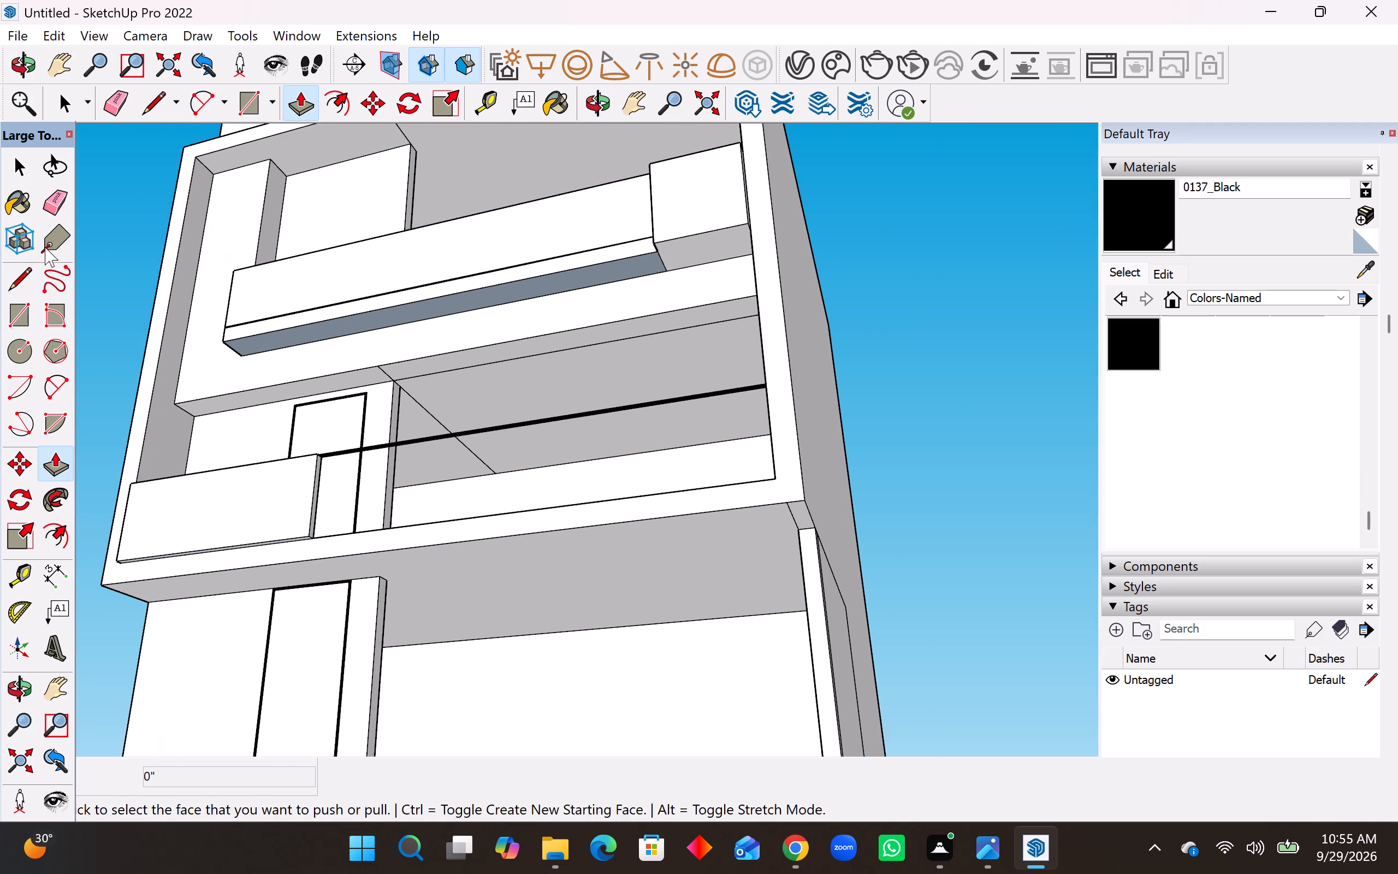
pyautogui.click(53, 215)
pyautogui.scroll(6, 356, 404)
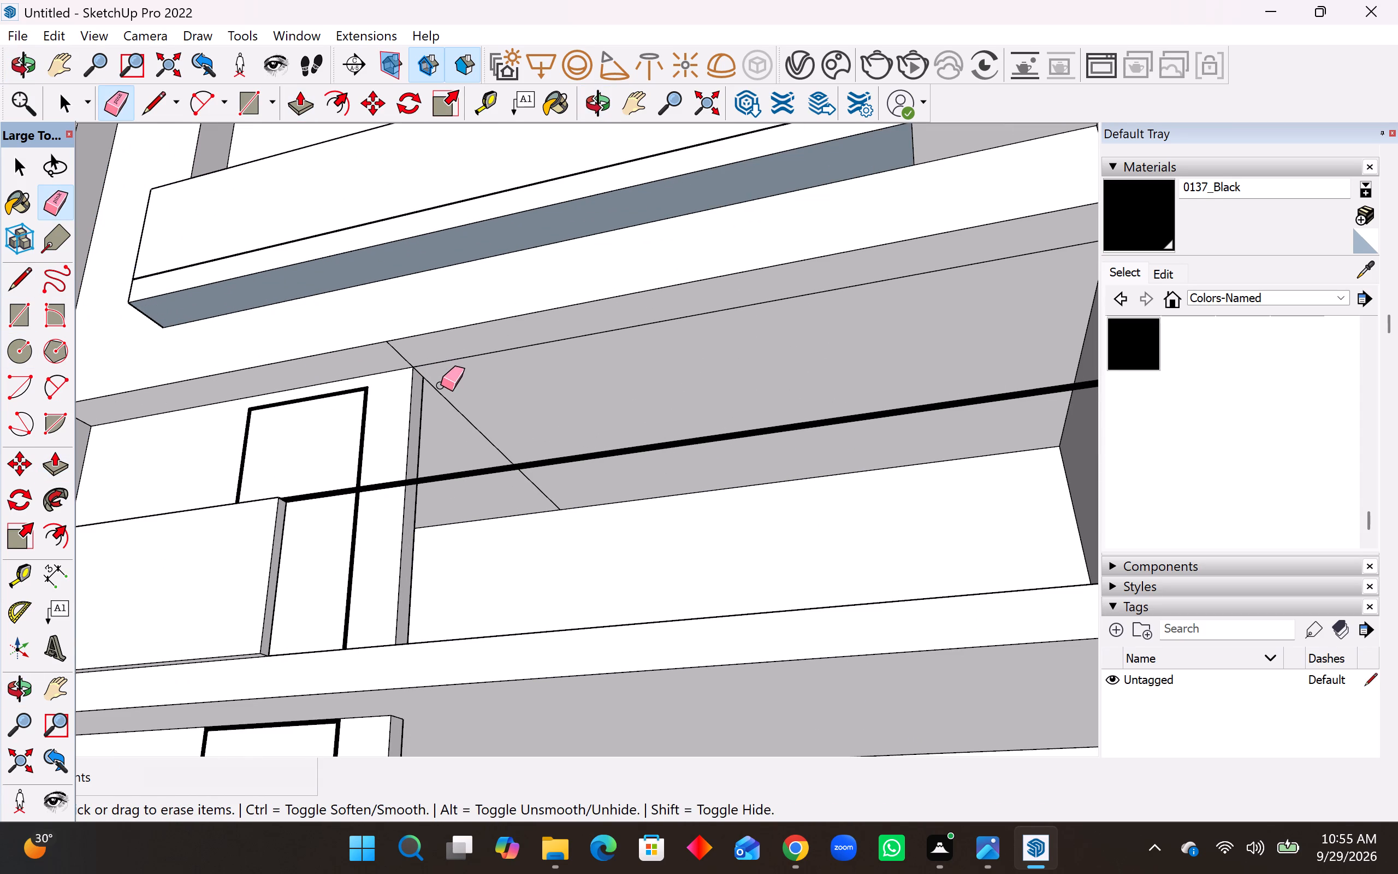
pyautogui.click(441, 392)
pyautogui.moveTo(418, 409); pyautogui.dragTo(455, 441, button='middle')
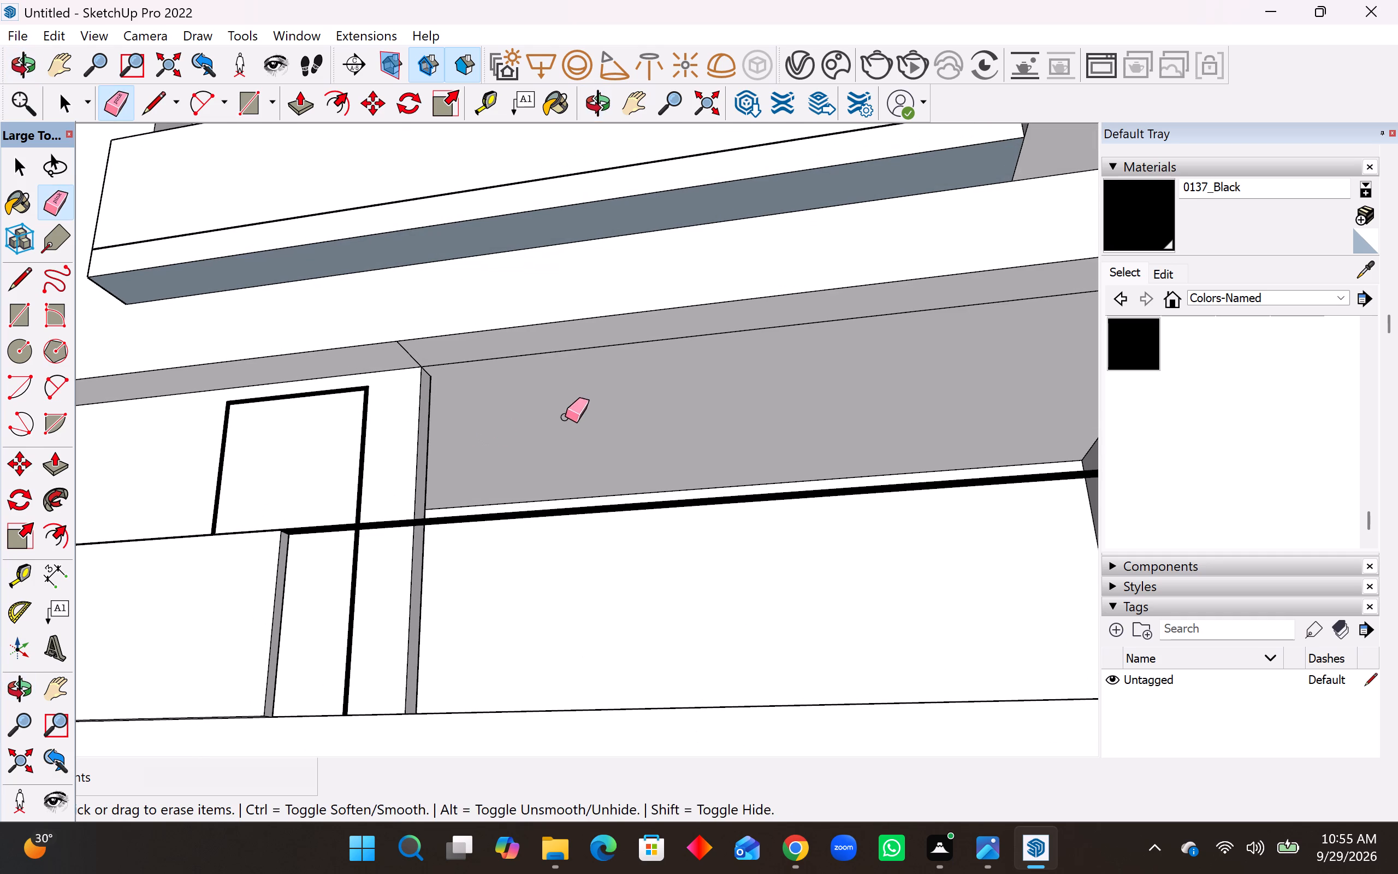
pyautogui.click(580, 349)
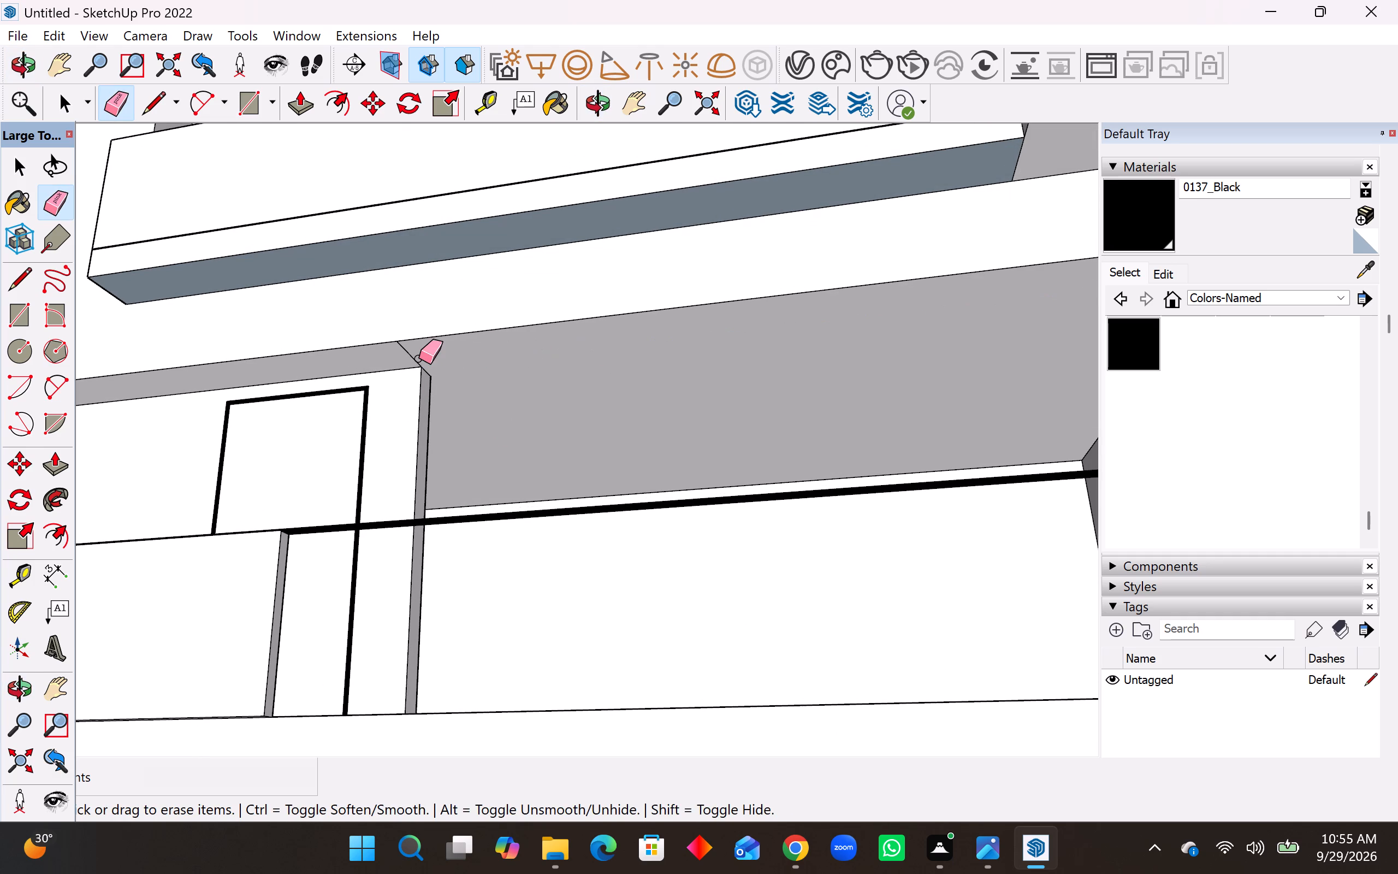
pyautogui.click(412, 358)
pyautogui.scroll(-9, 343, 488)
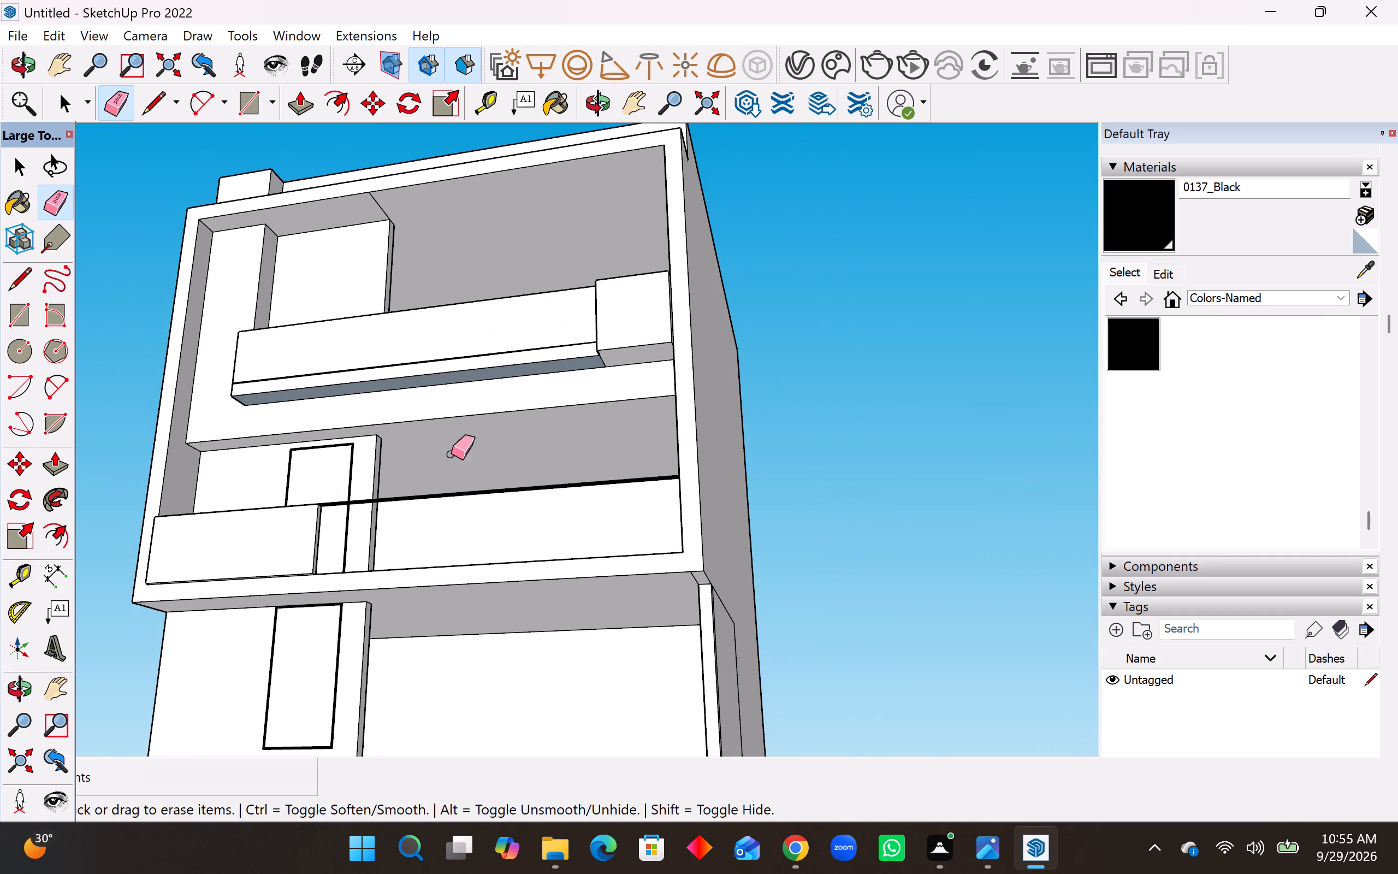
# Erase the short stray seam on the frame's underside at the corner above the thin pillar.
pyautogui.moveTo(596, 448); pyautogui.dragTo(701, 318, button='middle')
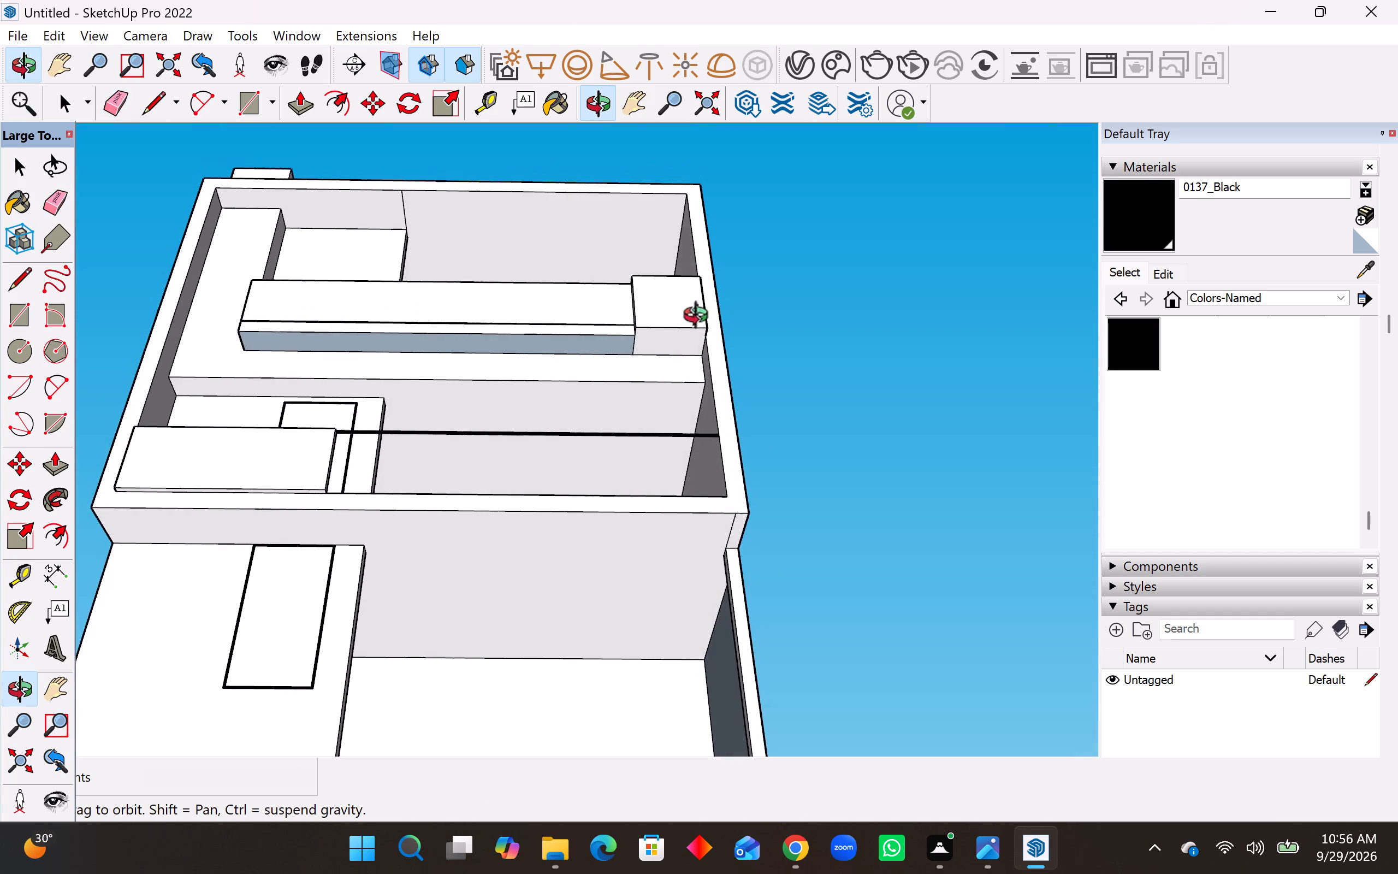
pyautogui.moveTo(701, 318); pyautogui.dragTo(687, 320, button='middle')
pyautogui.scroll(6, 735, 512)
pyautogui.click(722, 525)
# Delete the rectangular face in the ground-floor side wall behind the thin corner pillar to open the recess to the outside.
pyautogui.moveTo(711, 544); pyautogui.dragTo(727, 540, button='middle')
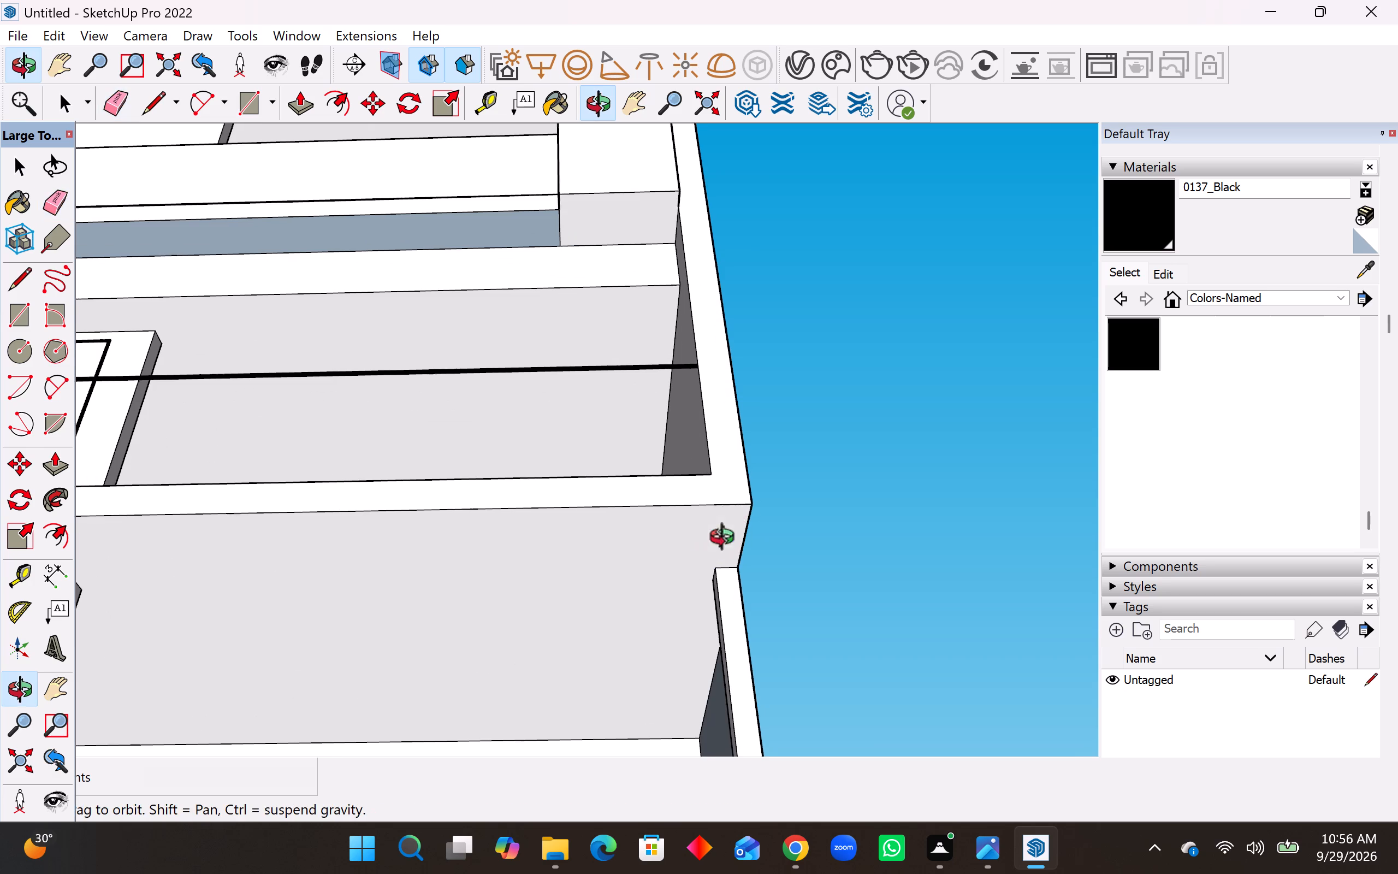
pyautogui.moveTo(727, 540); pyautogui.dragTo(963, 531, button='middle')
pyautogui.middleClick(963, 531)
pyautogui.scroll(-3, 791, 551)
pyautogui.moveTo(795, 564); pyautogui.dragTo(732, 632, button='middle')
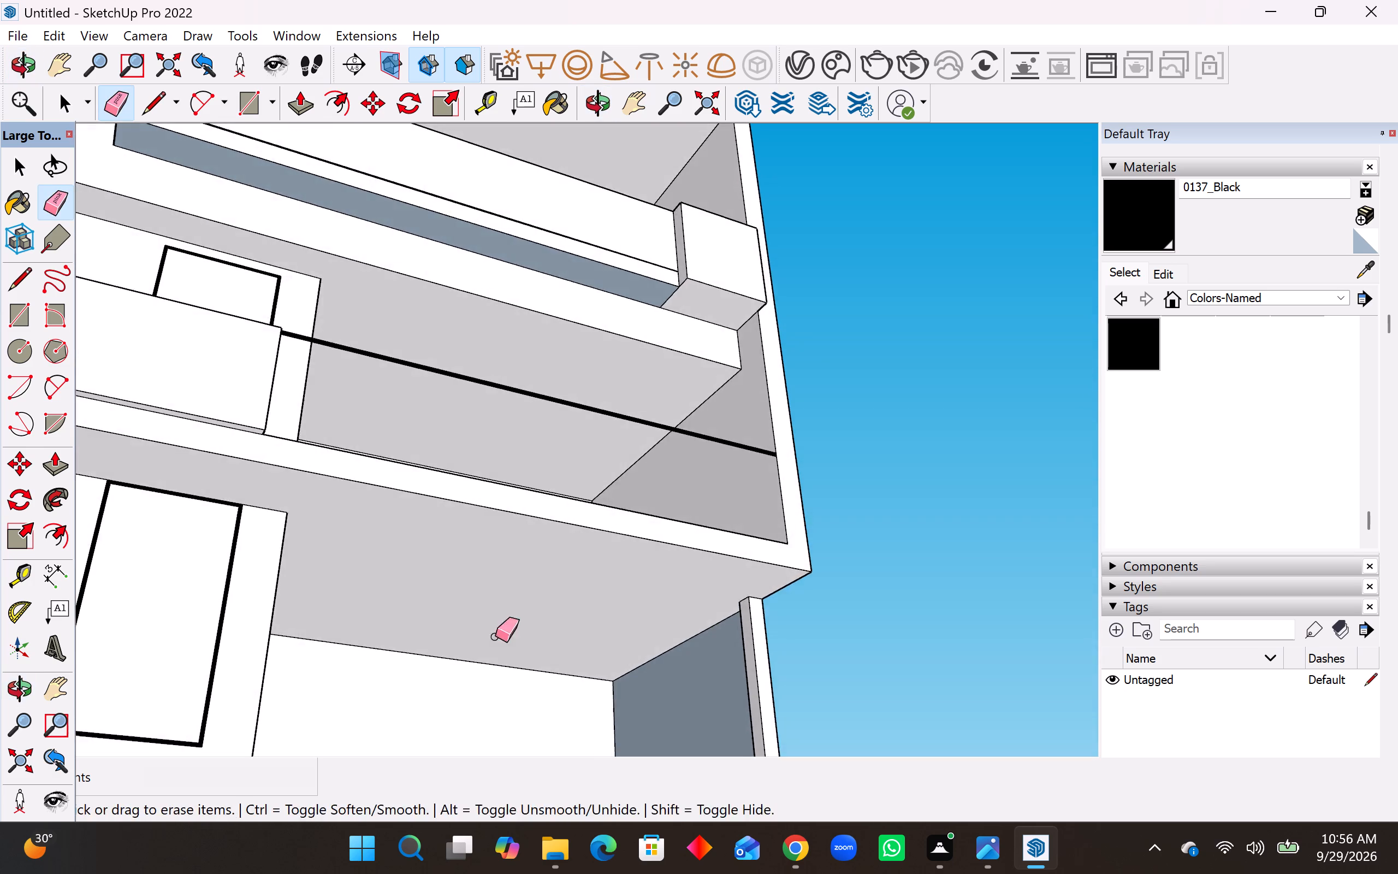
pyautogui.moveTo(438, 627); pyautogui.dragTo(0, 597, button='middle')
pyautogui.moveTo(655, 646); pyautogui.dragTo(954, 640, button='middle')
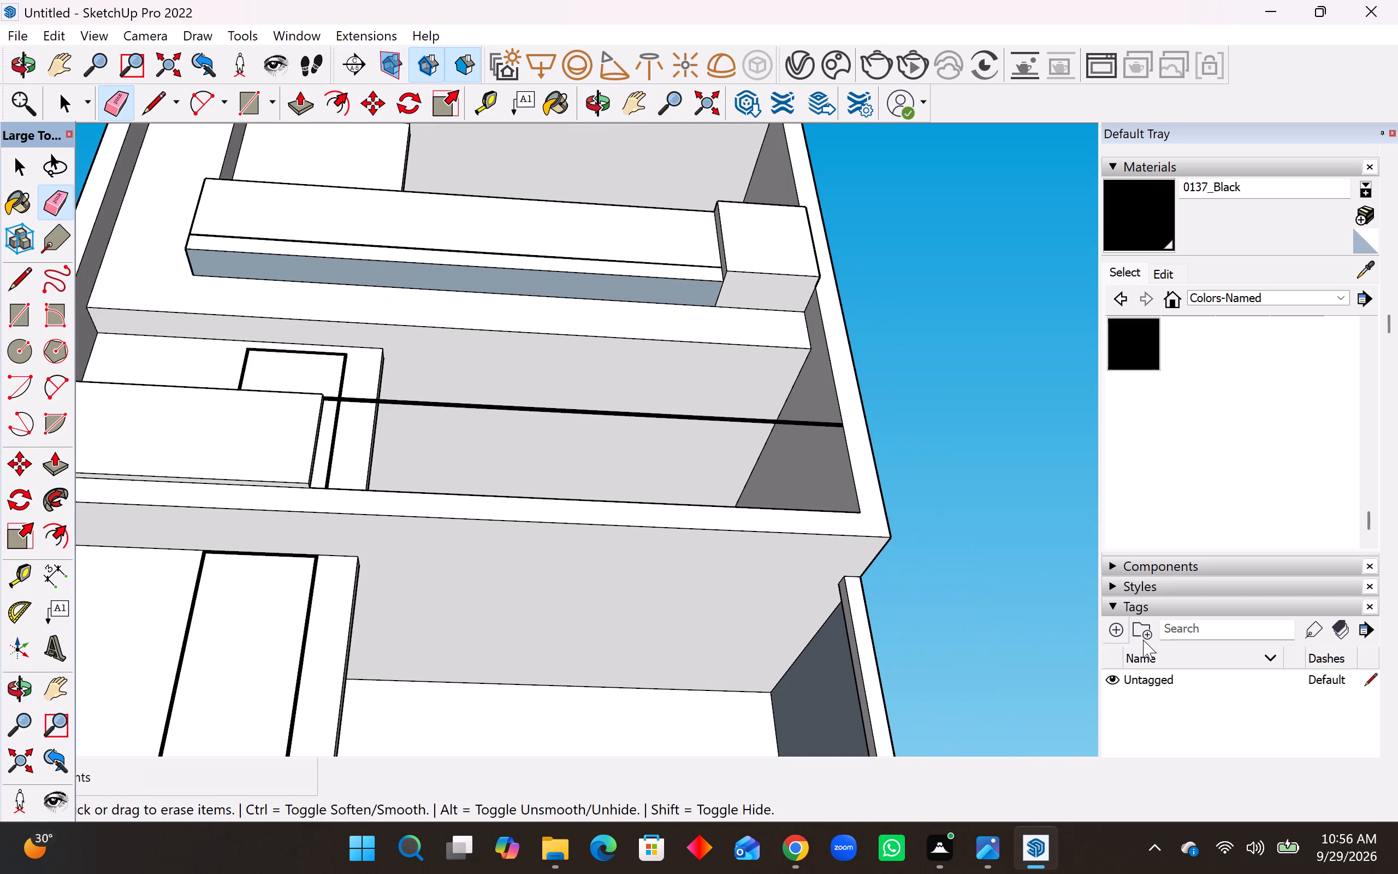
pyautogui.scroll(-5, 743, 553)
pyautogui.moveTo(815, 650); pyautogui.dragTo(858, 658, button='middle')
pyautogui.press('space')
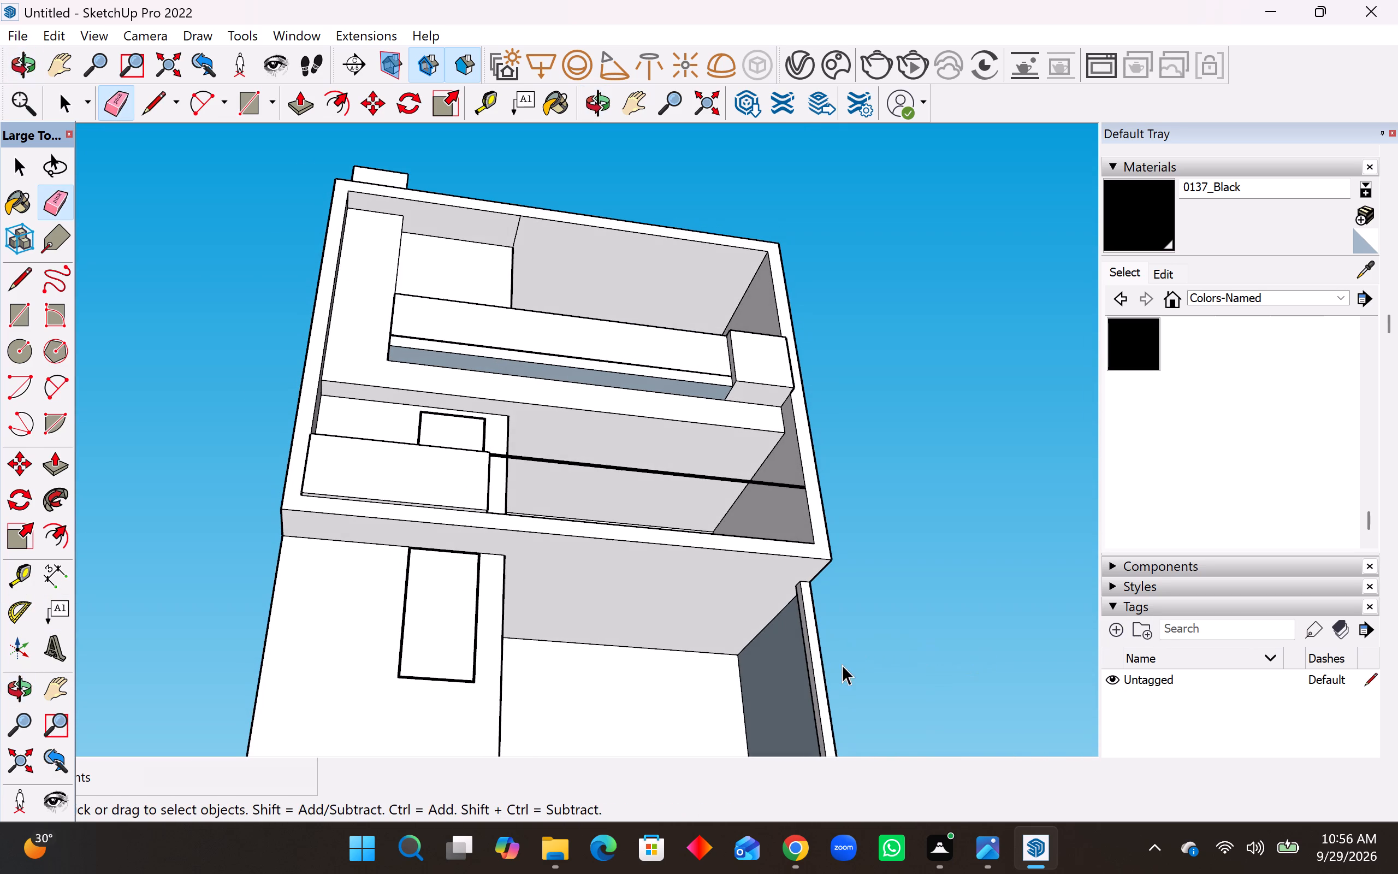
pyautogui.click(786, 681)
pyautogui.press('Delete')
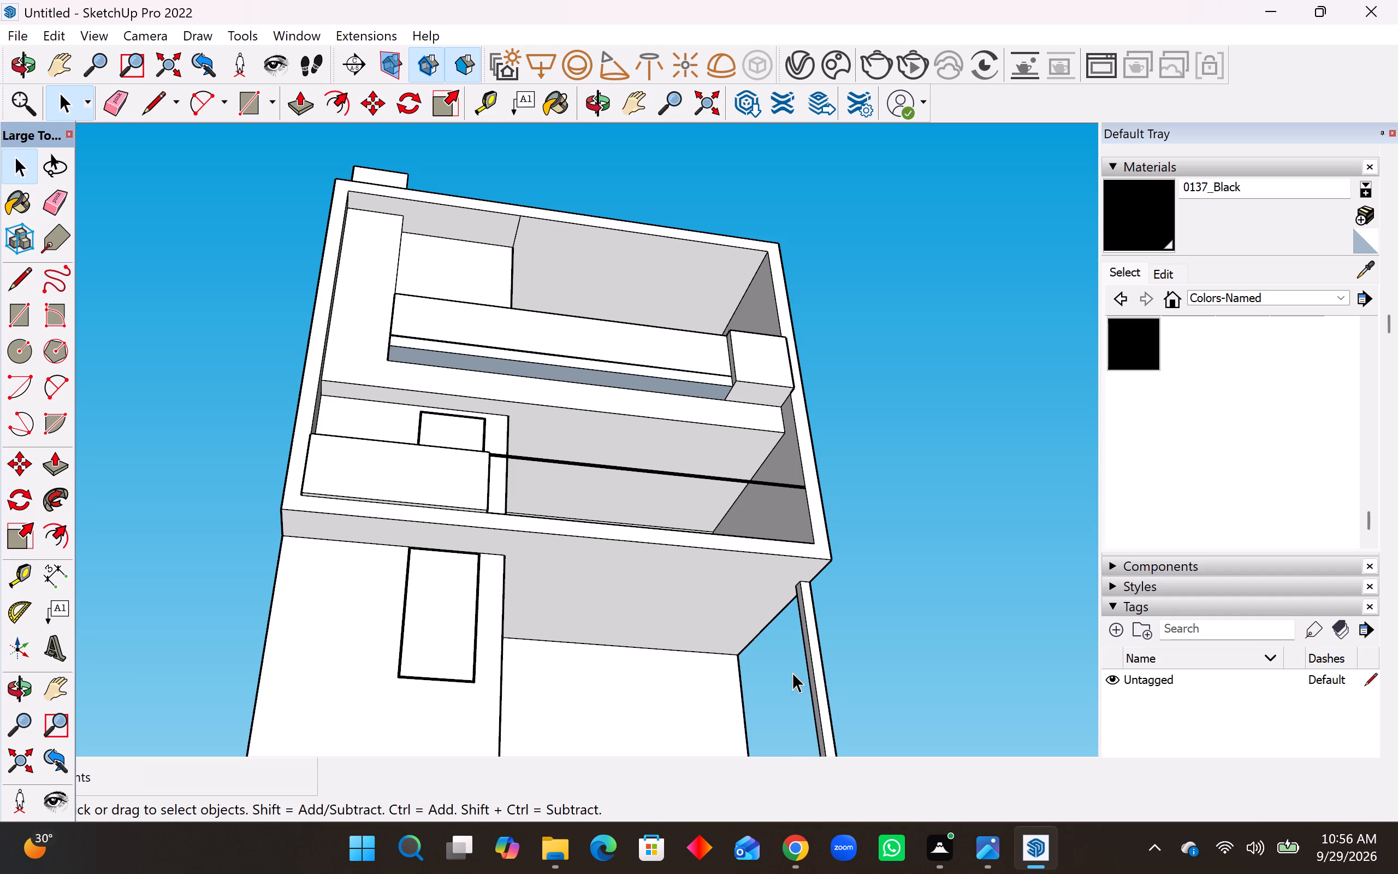
# Examine the ground-floor side opening, its corner pillar and the full front facade.
pyautogui.moveTo(792, 672); pyautogui.dragTo(531, 808, button='middle')
pyautogui.scroll(-5, 570, 621)
pyautogui.moveTo(588, 616); pyautogui.dragTo(588, 619, button='middle')
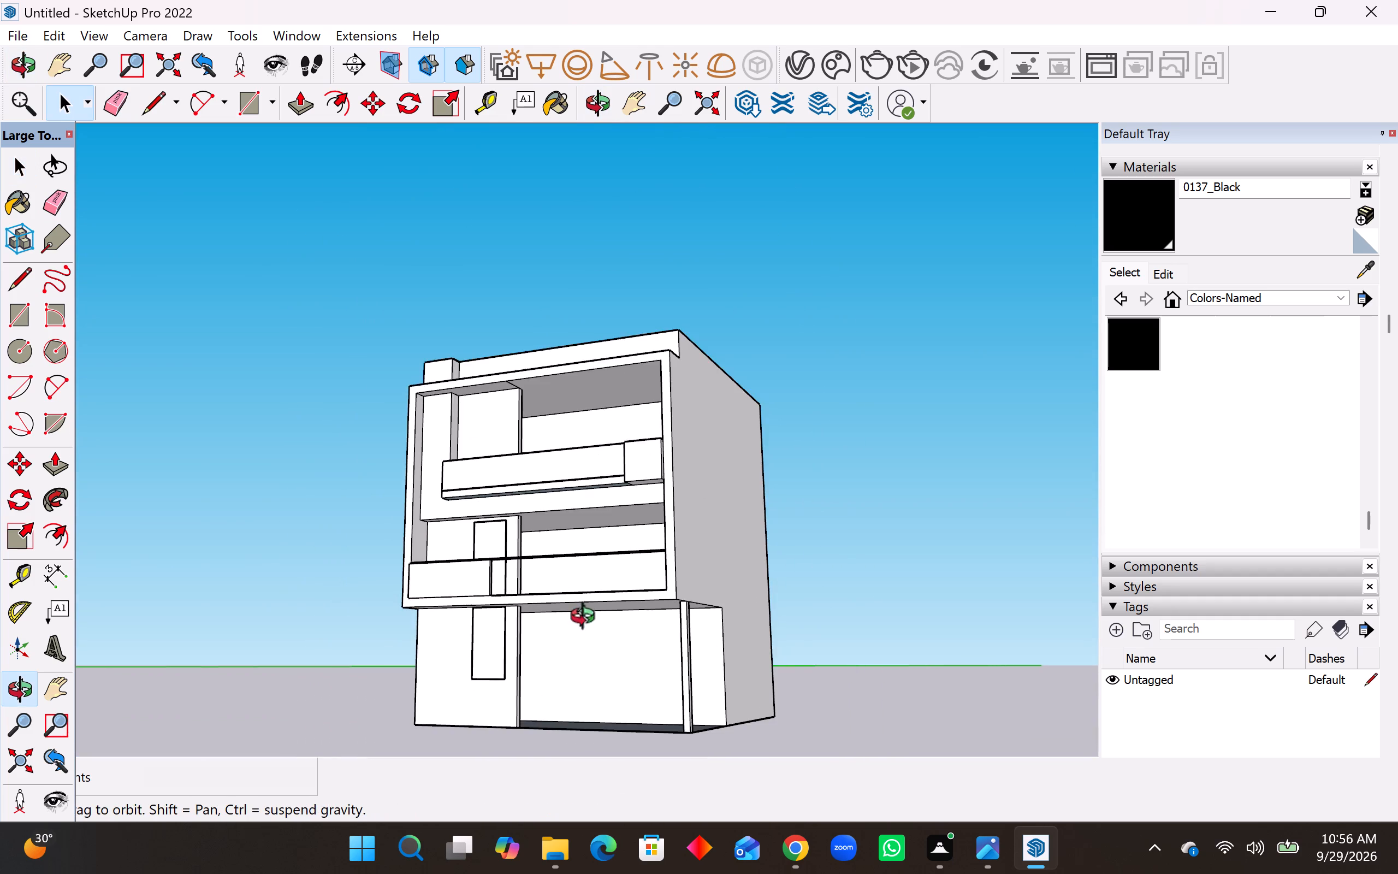
pyautogui.moveTo(588, 619); pyautogui.dragTo(632, 713, button='middle')
pyautogui.scroll(9, 641, 710)
pyautogui.moveTo(643, 694); pyautogui.dragTo(821, 619, button='middle')
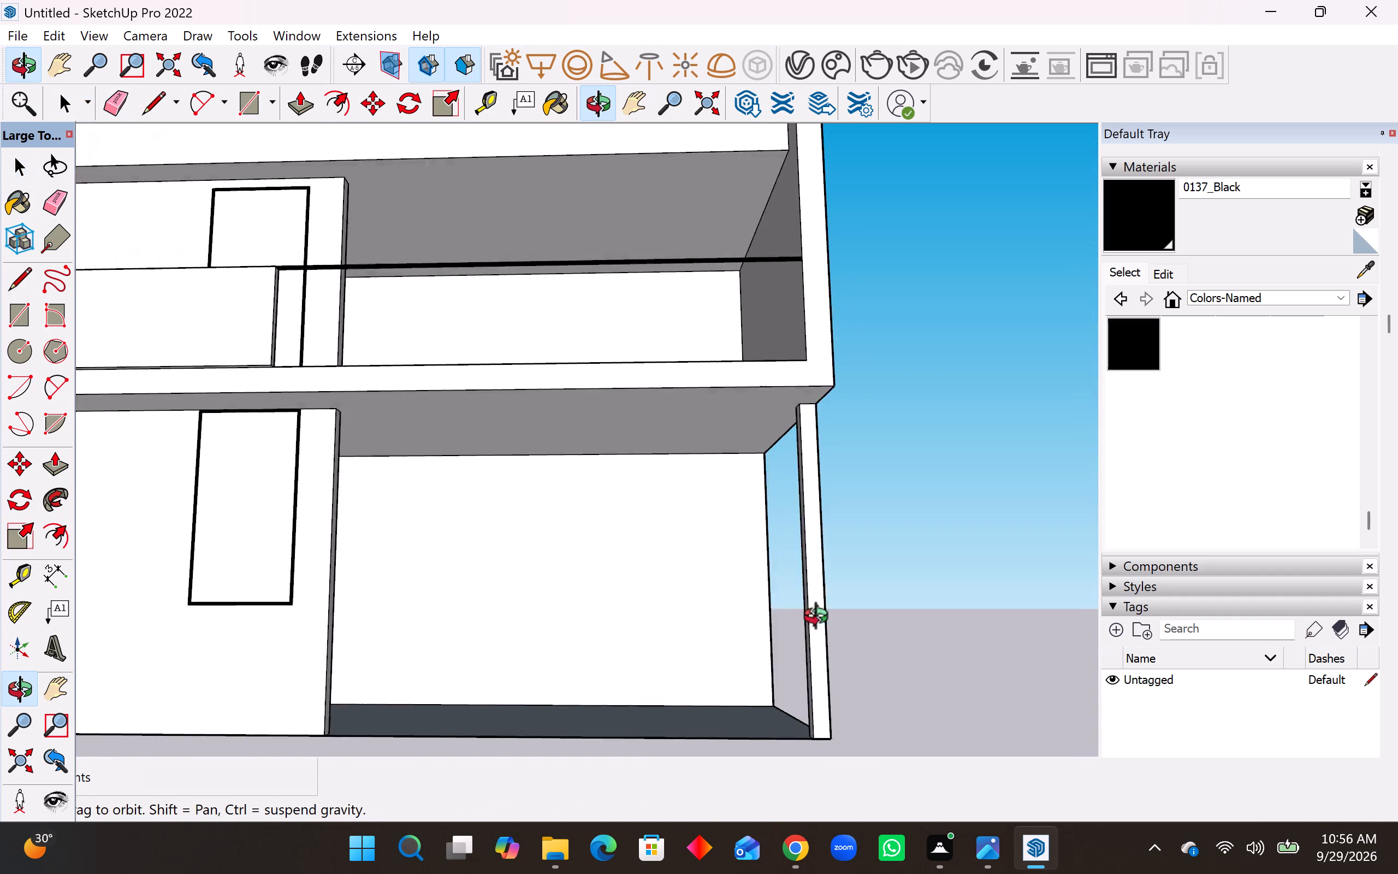
pyautogui.moveTo(821, 619); pyautogui.dragTo(807, 678, button='middle')
pyautogui.middleClick(805, 679)
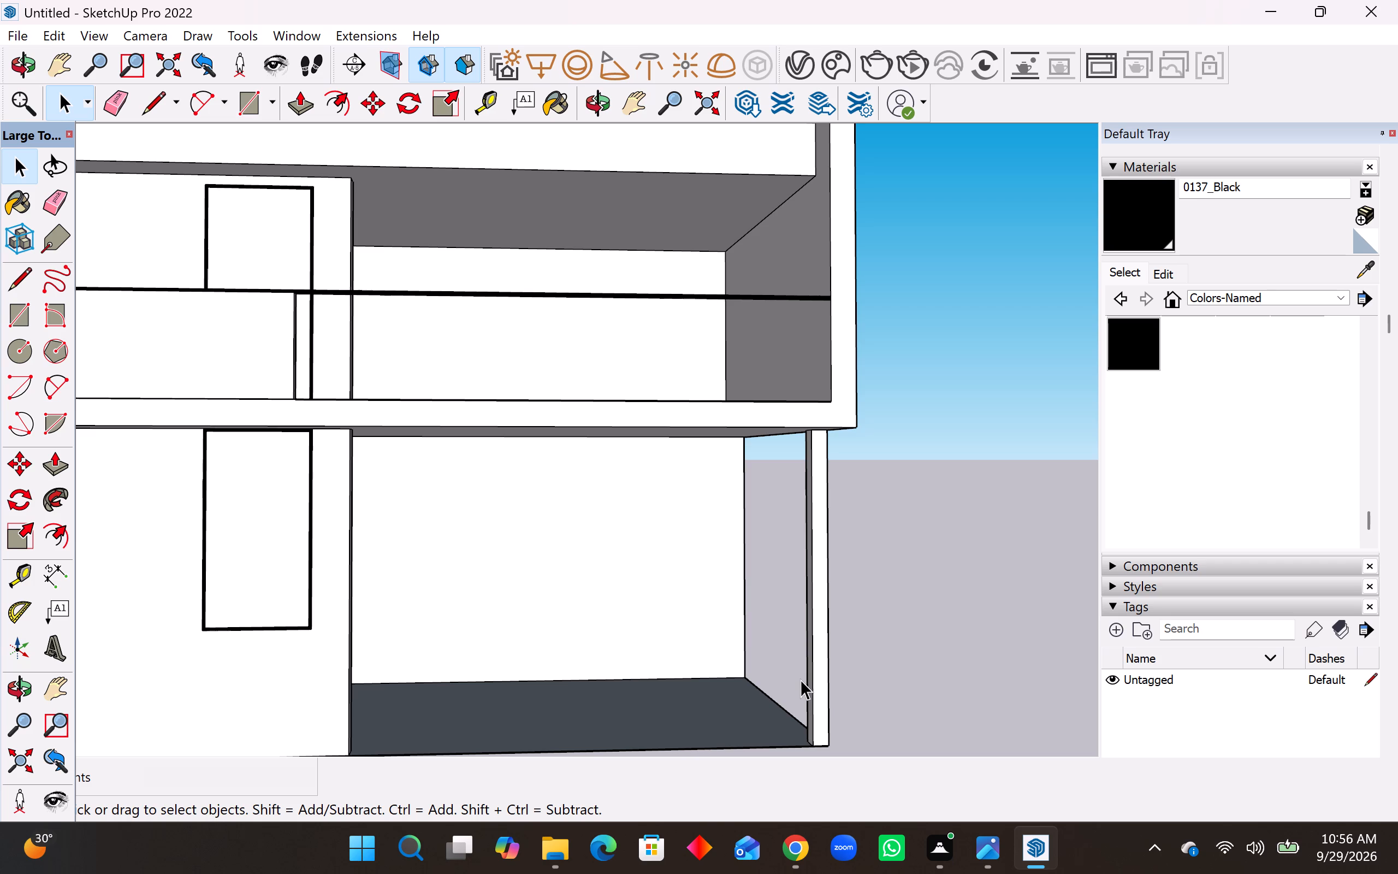
pyautogui.press('space')
pyautogui.scroll(-3, 788, 680)
pyautogui.scroll(-3, 863, 658)
pyautogui.moveTo(847, 663); pyautogui.dragTo(813, 668, button='middle')
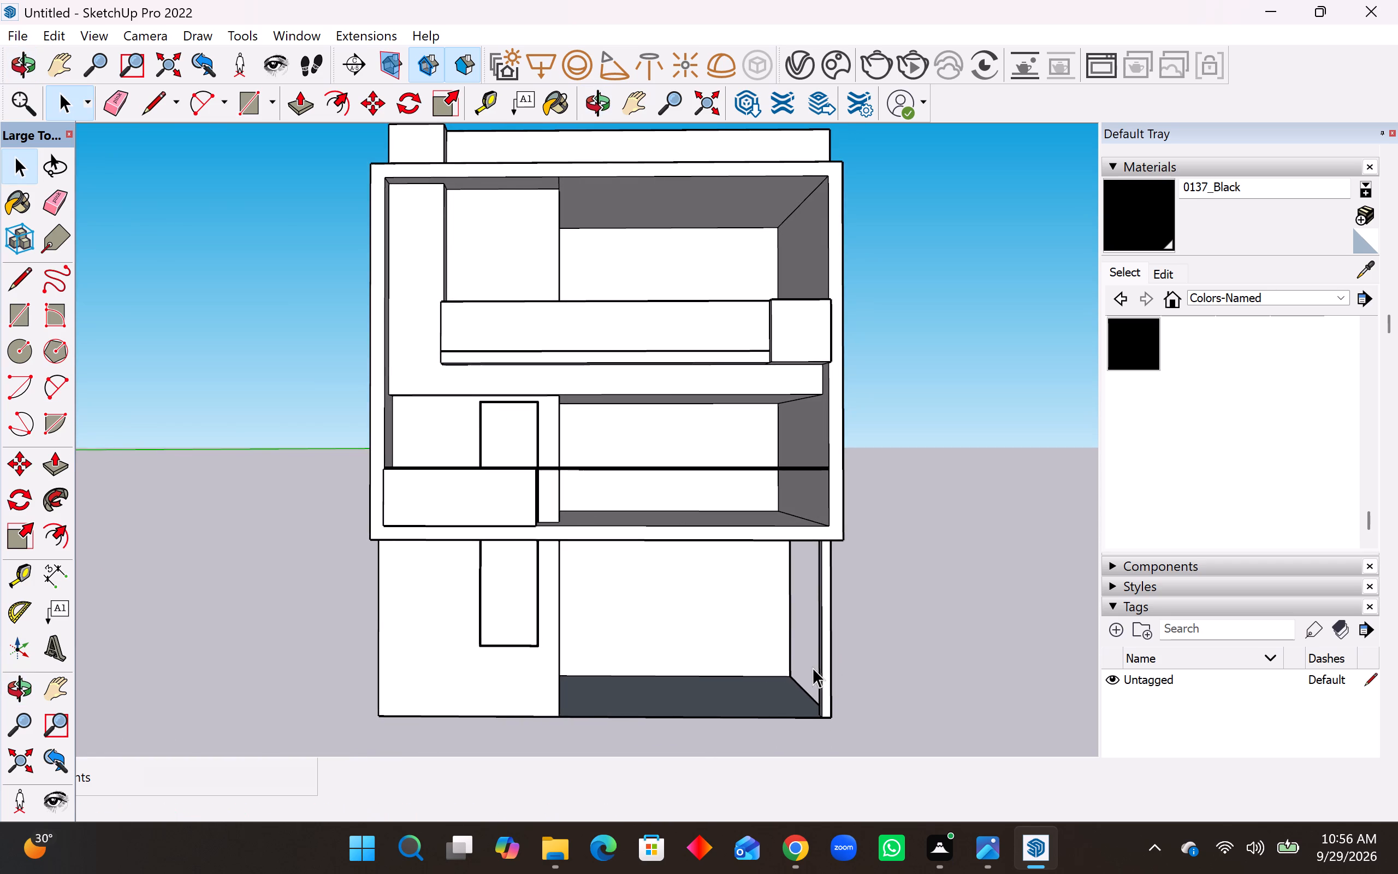
# Erase the inset seam outline and its short leftover stub on the underside of the building's ground floor.
pyautogui.moveTo(499, 540); pyautogui.dragTo(467, 222, button='middle')
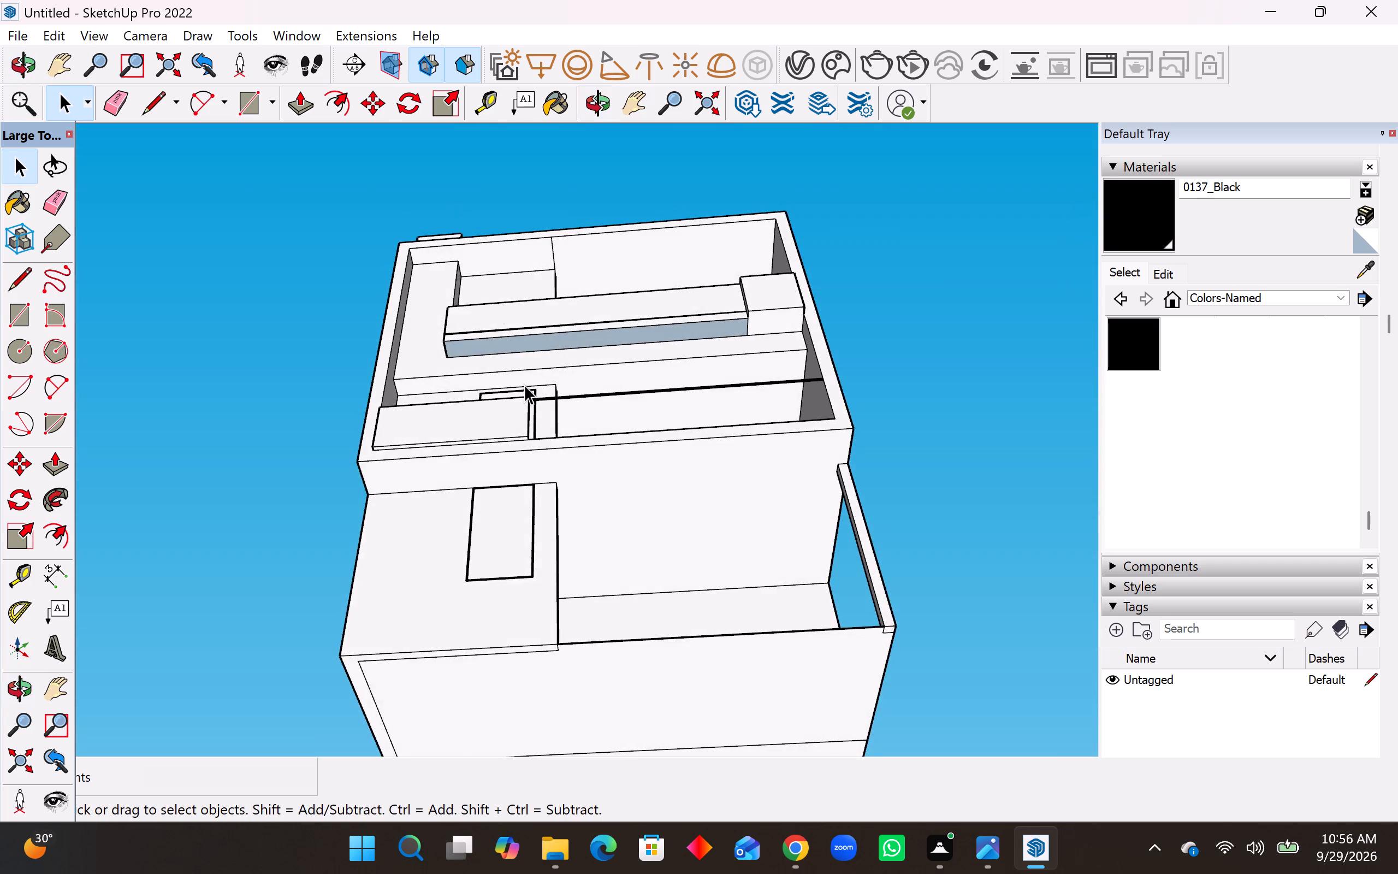
pyautogui.scroll(-4, 557, 501)
pyautogui.moveTo(568, 549); pyautogui.dragTo(609, 364, button='middle')
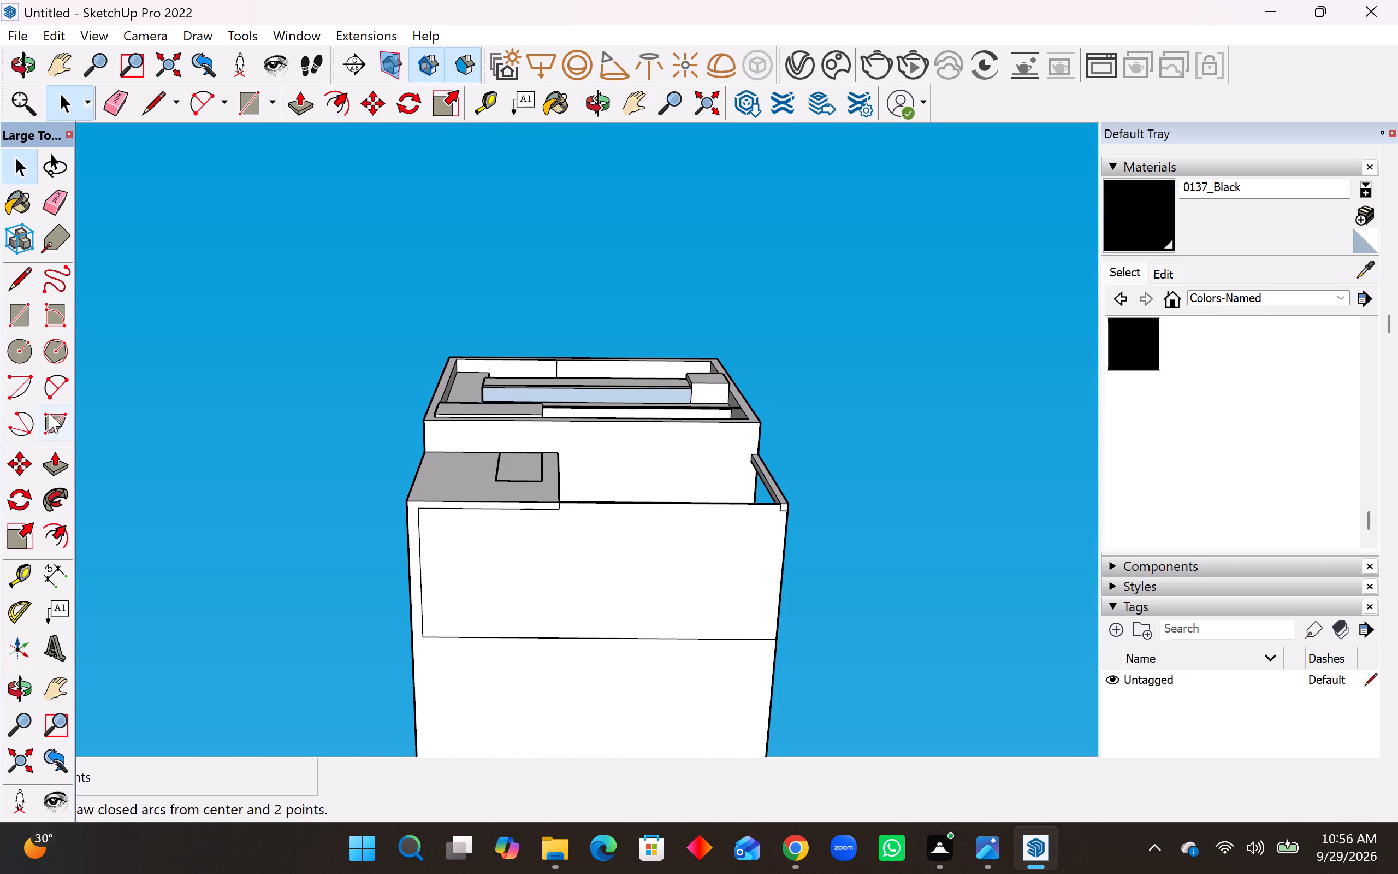
pyautogui.click(52, 198)
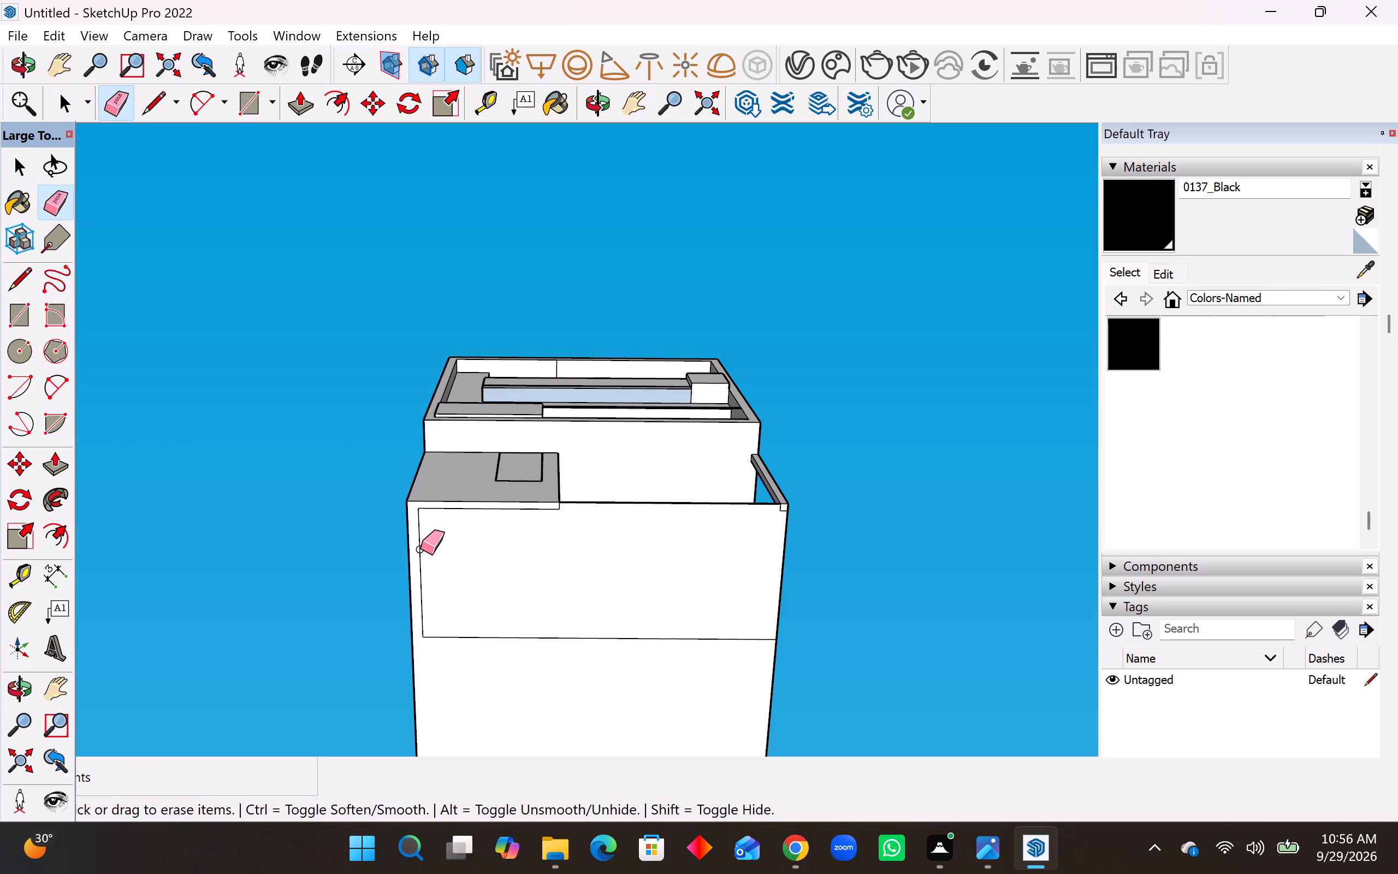
pyautogui.moveTo(420, 549); pyautogui.dragTo(465, 640)
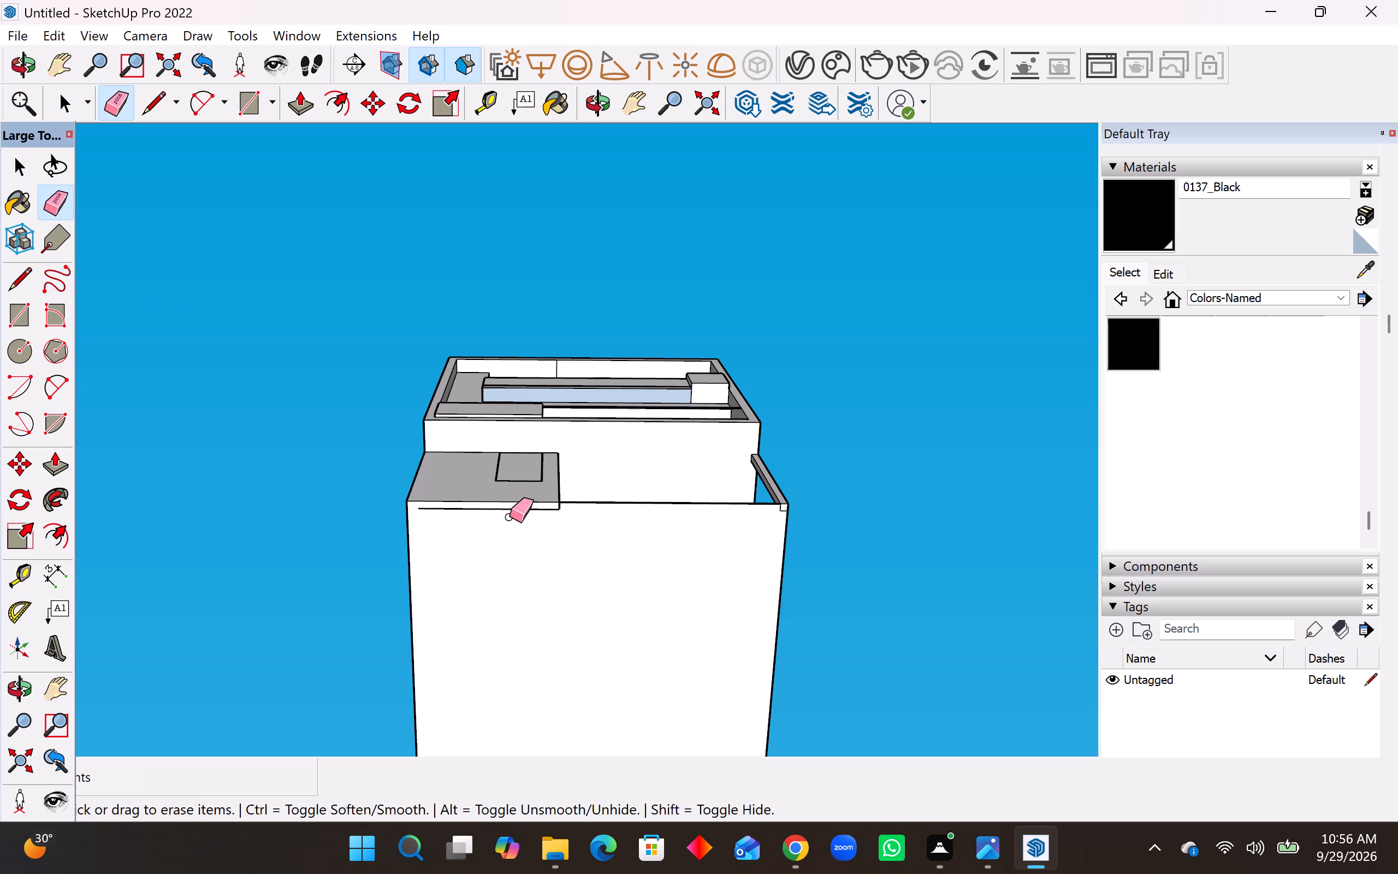
pyautogui.click(511, 510)
pyautogui.scroll(2, 566, 522)
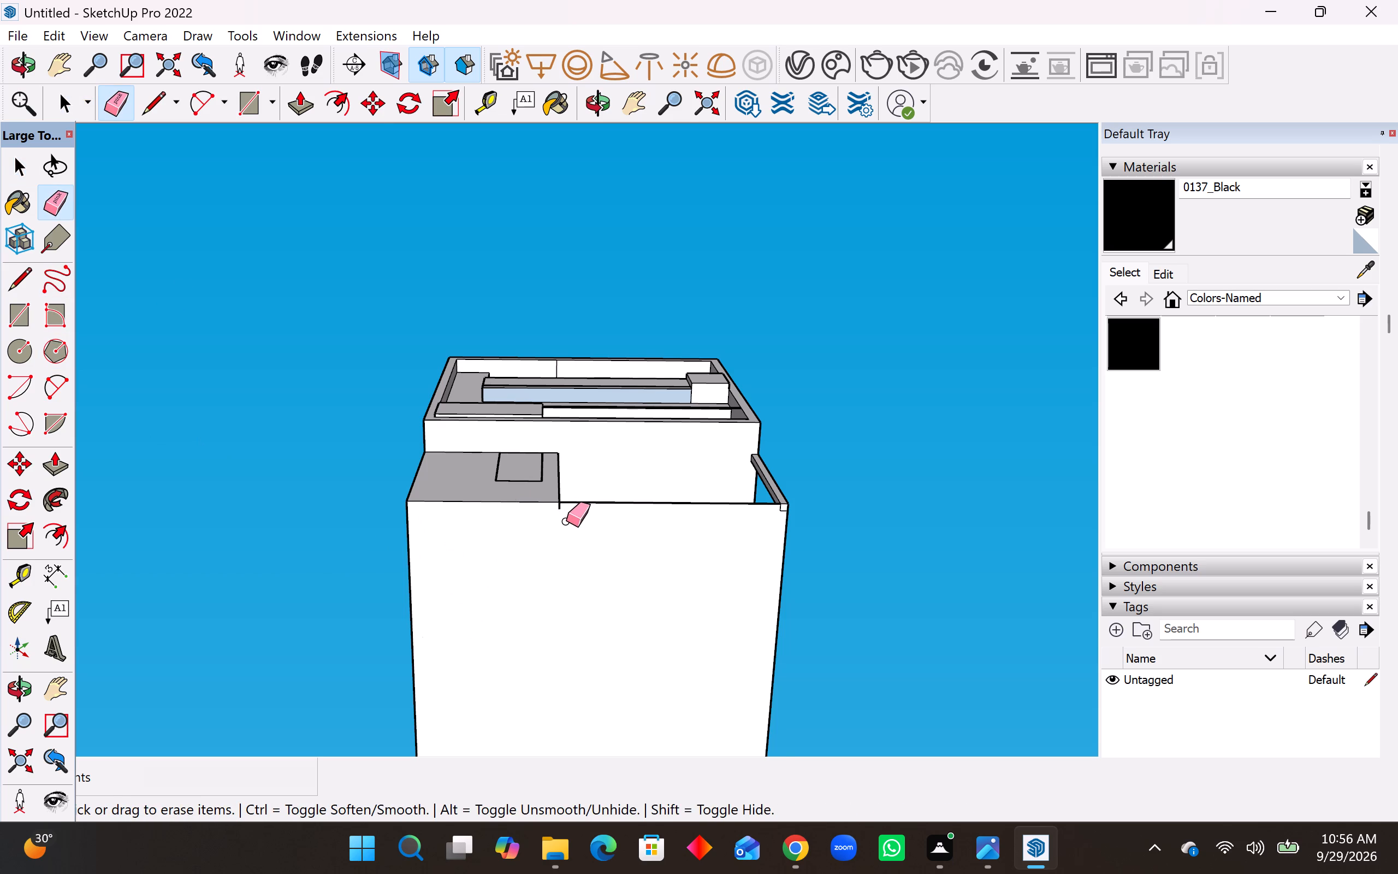
pyautogui.scroll(9, 566, 521)
pyautogui.moveTo(552, 495); pyautogui.dragTo(599, 627, button='middle')
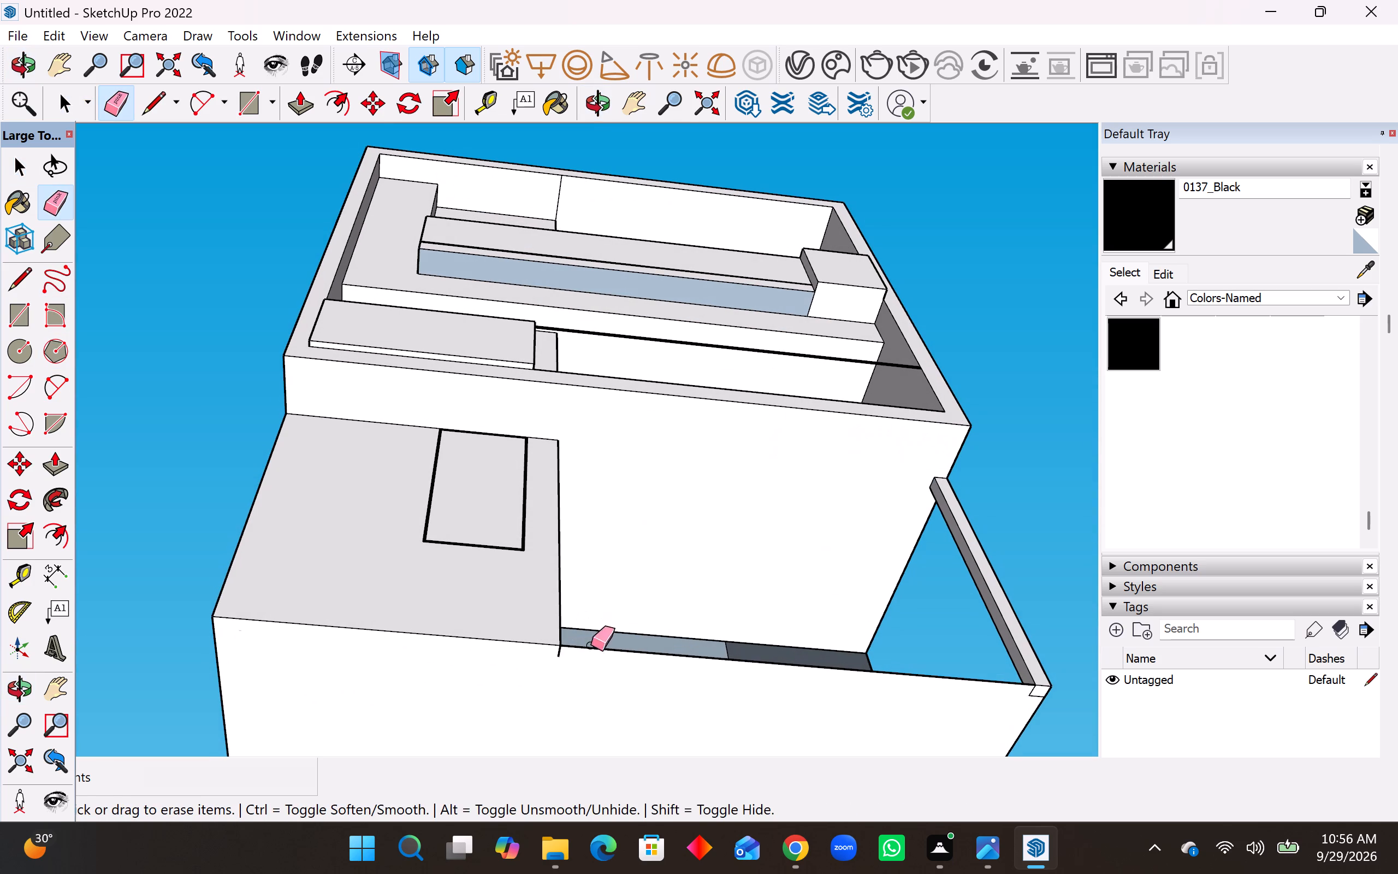
pyautogui.click(561, 654)
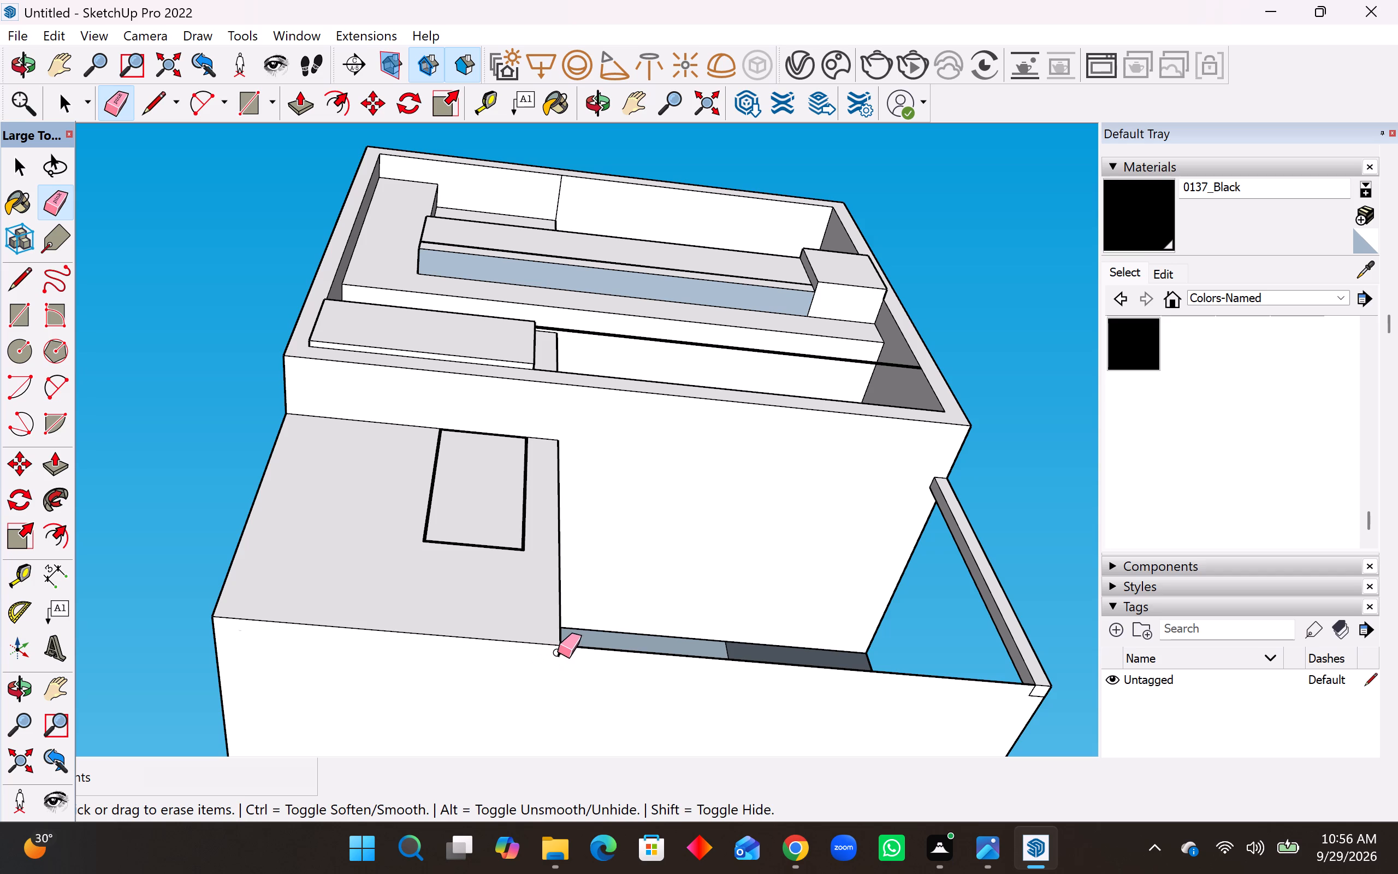
pyautogui.click(558, 654)
pyautogui.scroll(-9, 437, 618)
pyautogui.scroll(3, 742, 664)
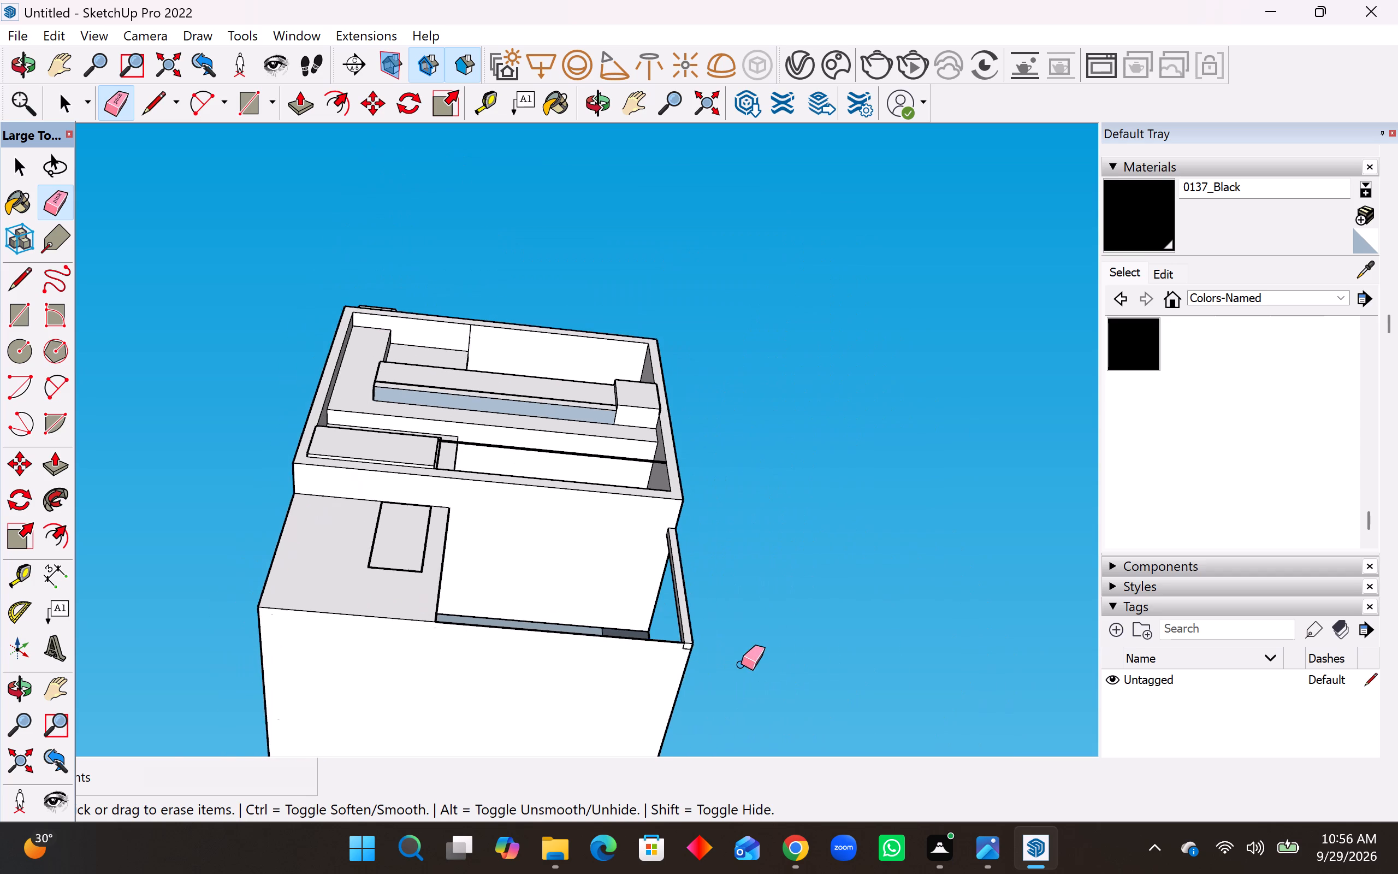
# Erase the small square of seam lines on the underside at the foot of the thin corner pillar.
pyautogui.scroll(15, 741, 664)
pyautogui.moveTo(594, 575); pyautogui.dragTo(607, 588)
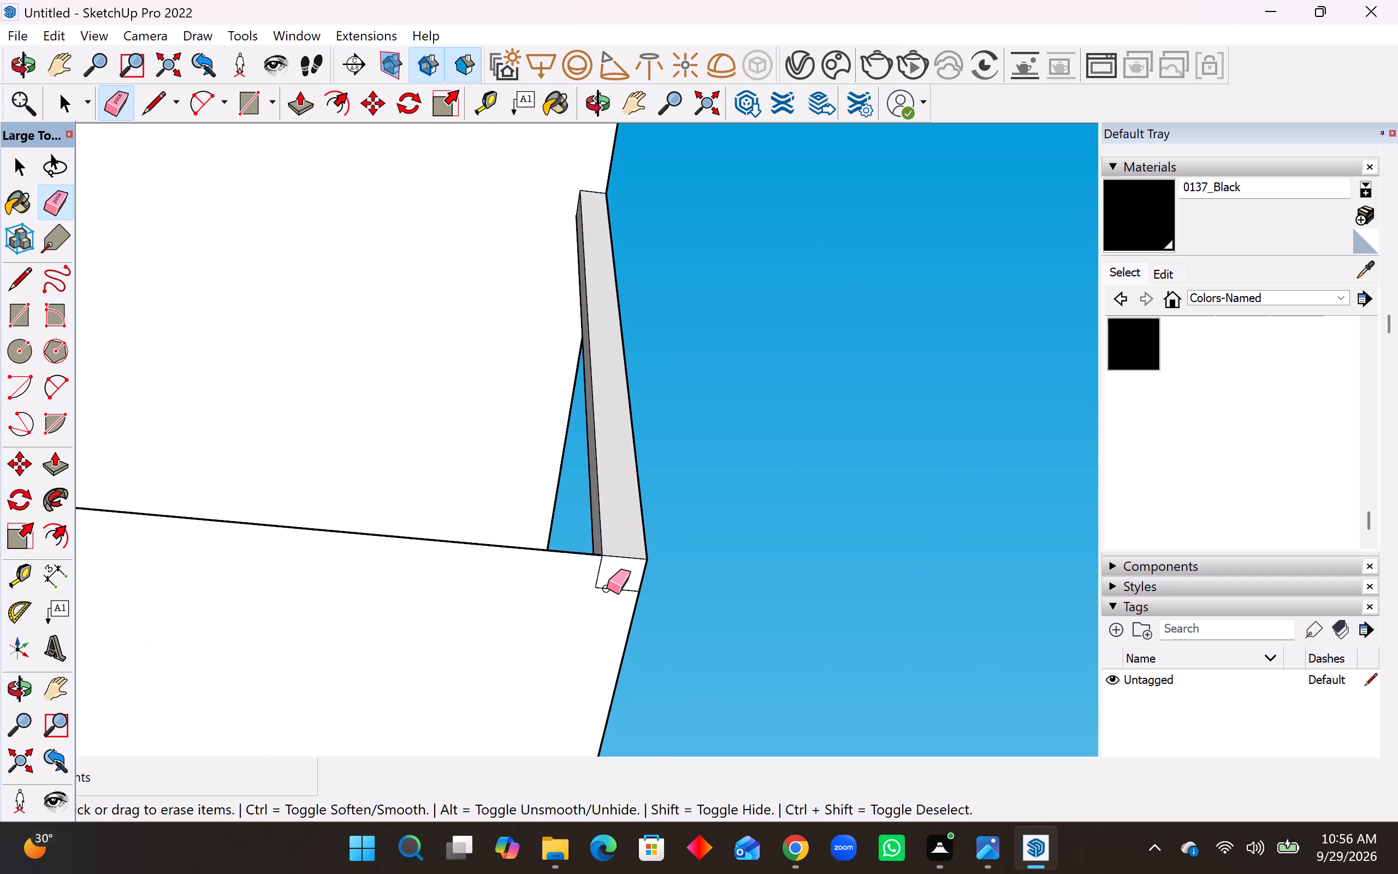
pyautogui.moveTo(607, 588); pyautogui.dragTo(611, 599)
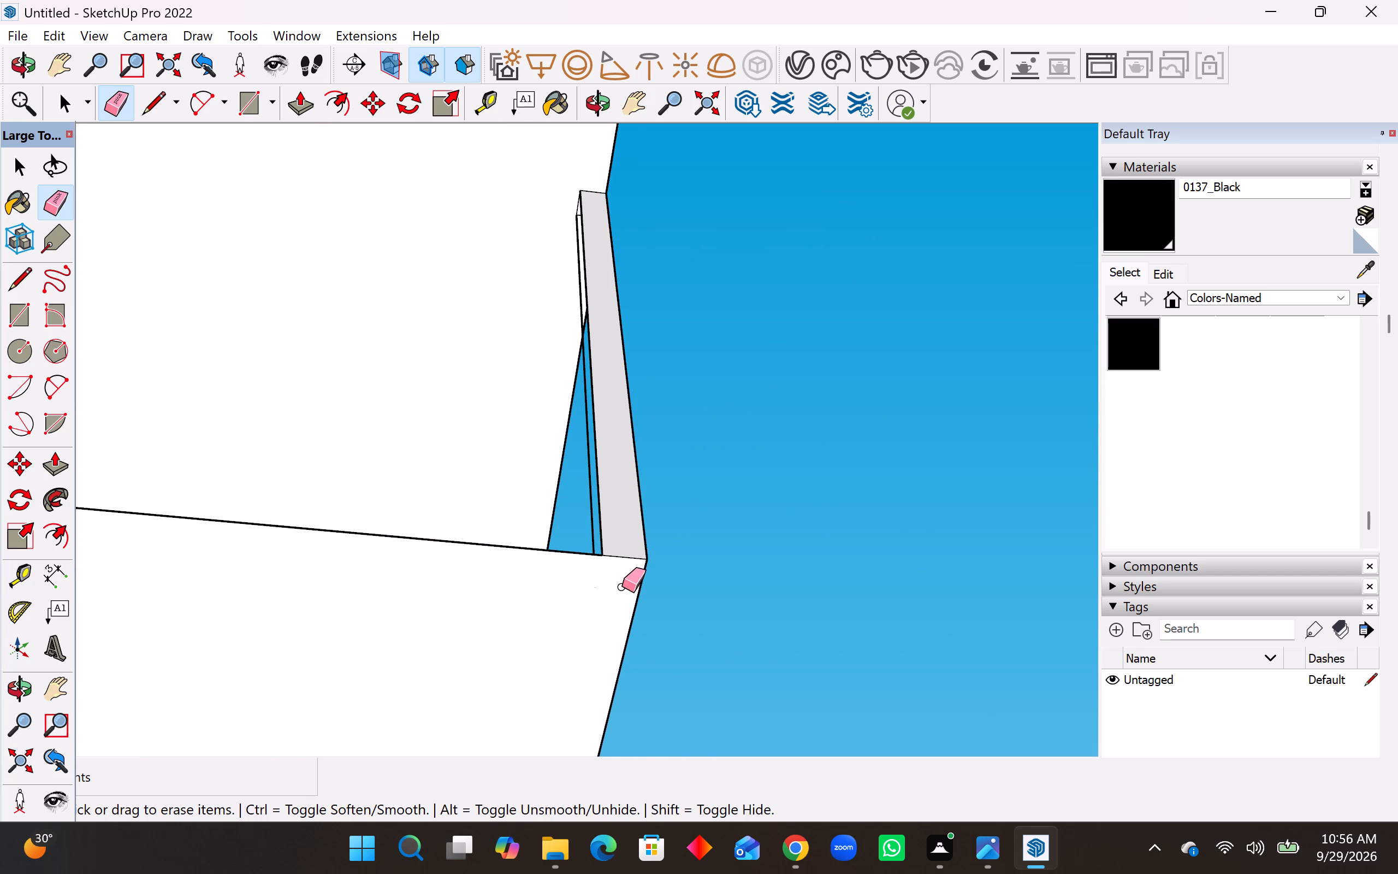
# Draw a 1' line across the thin corner pillar's base, from the front floor edge to its inner corner.
pyautogui.moveTo(605, 537); pyautogui.dragTo(663, 716, button='middle')
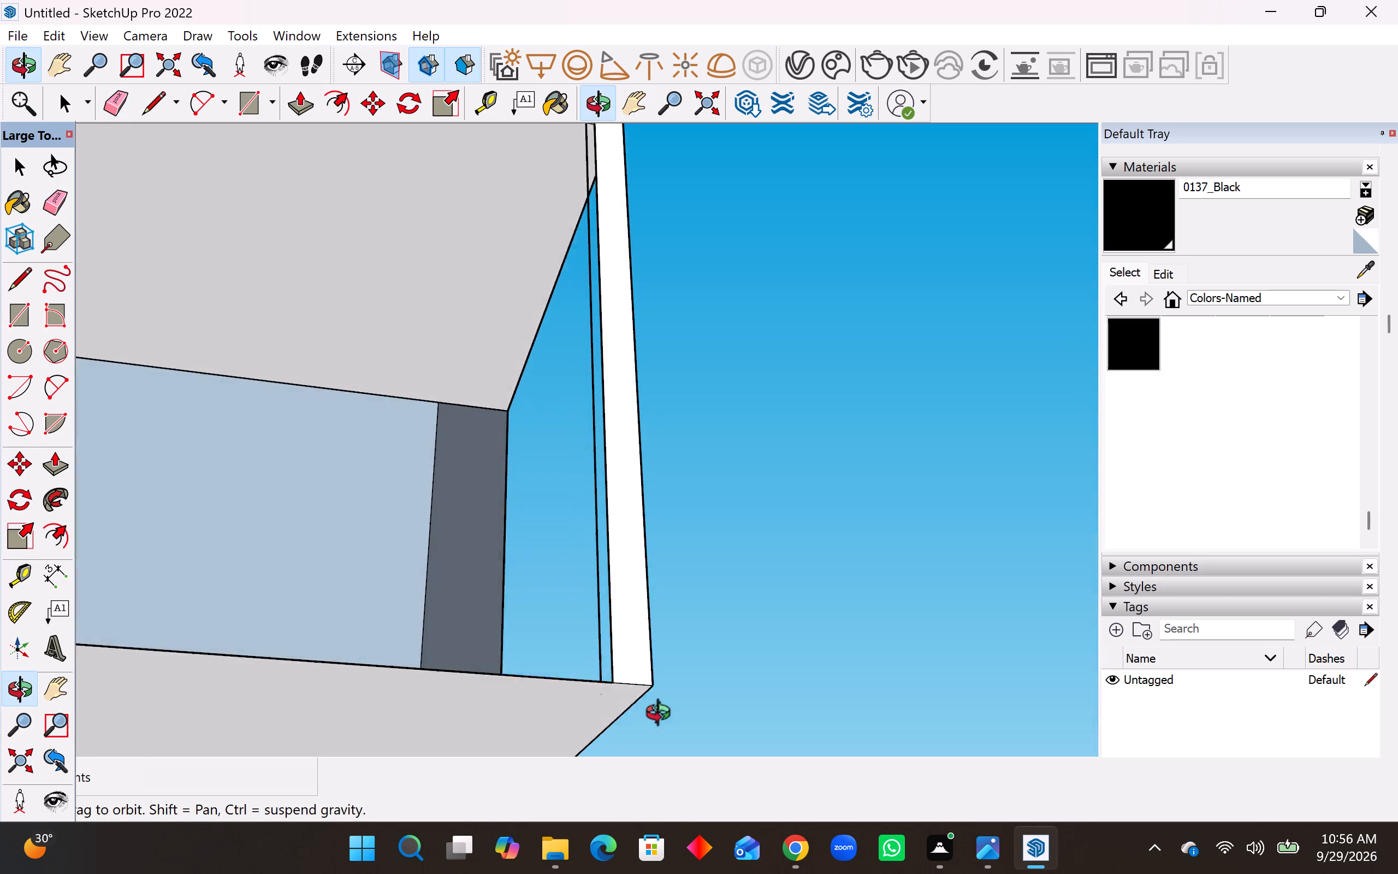
pyautogui.moveTo(663, 716); pyautogui.dragTo(670, 728, button='middle')
pyautogui.scroll(-5, 677, 683)
pyautogui.moveTo(668, 684); pyautogui.dragTo(684, 791, button='middle')
pyautogui.scroll(-4, 676, 686)
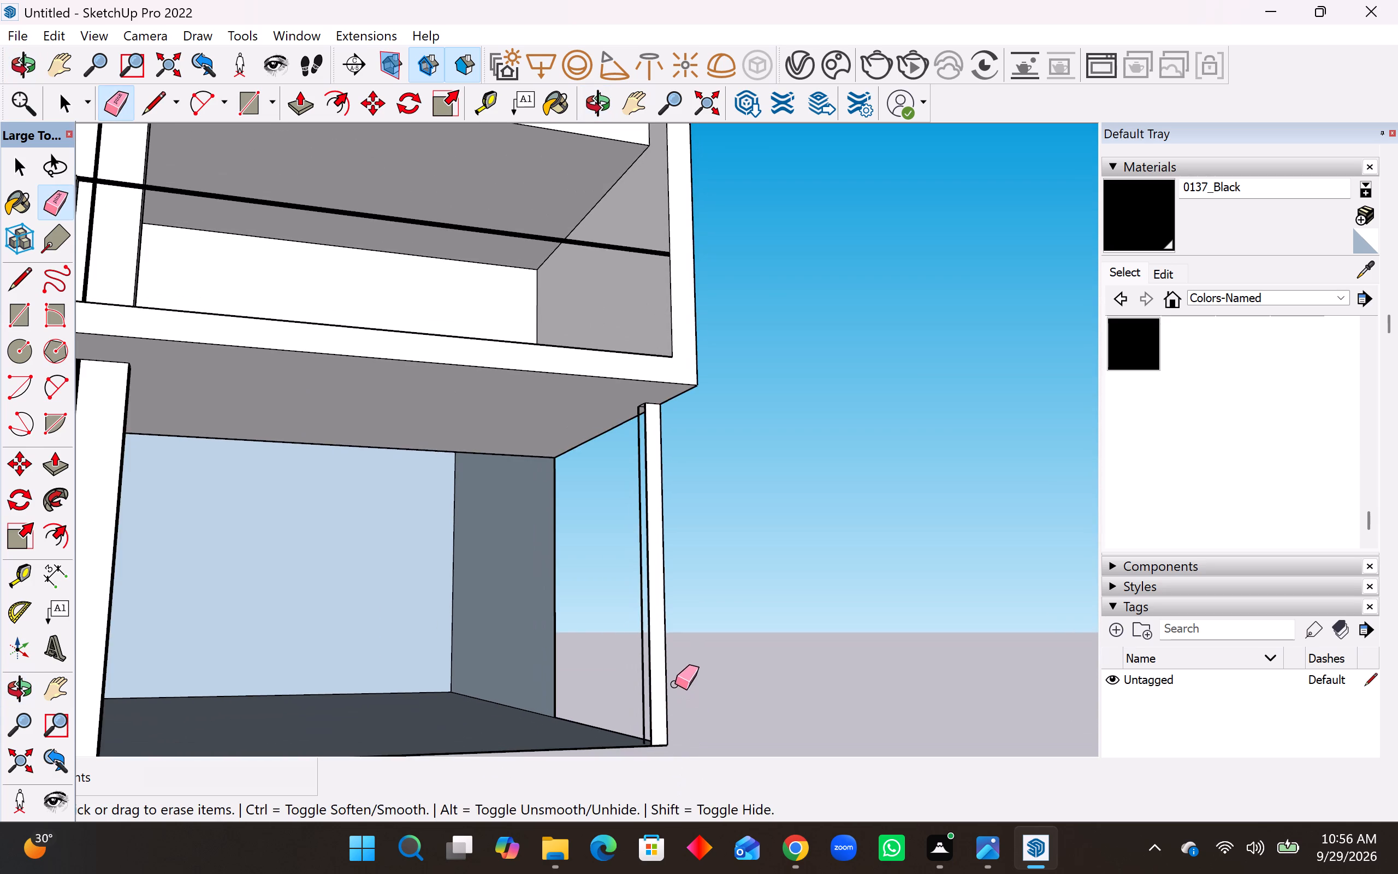
pyautogui.moveTo(661, 622); pyautogui.dragTo(843, 675, button='middle')
pyautogui.scroll(6, 673, 729)
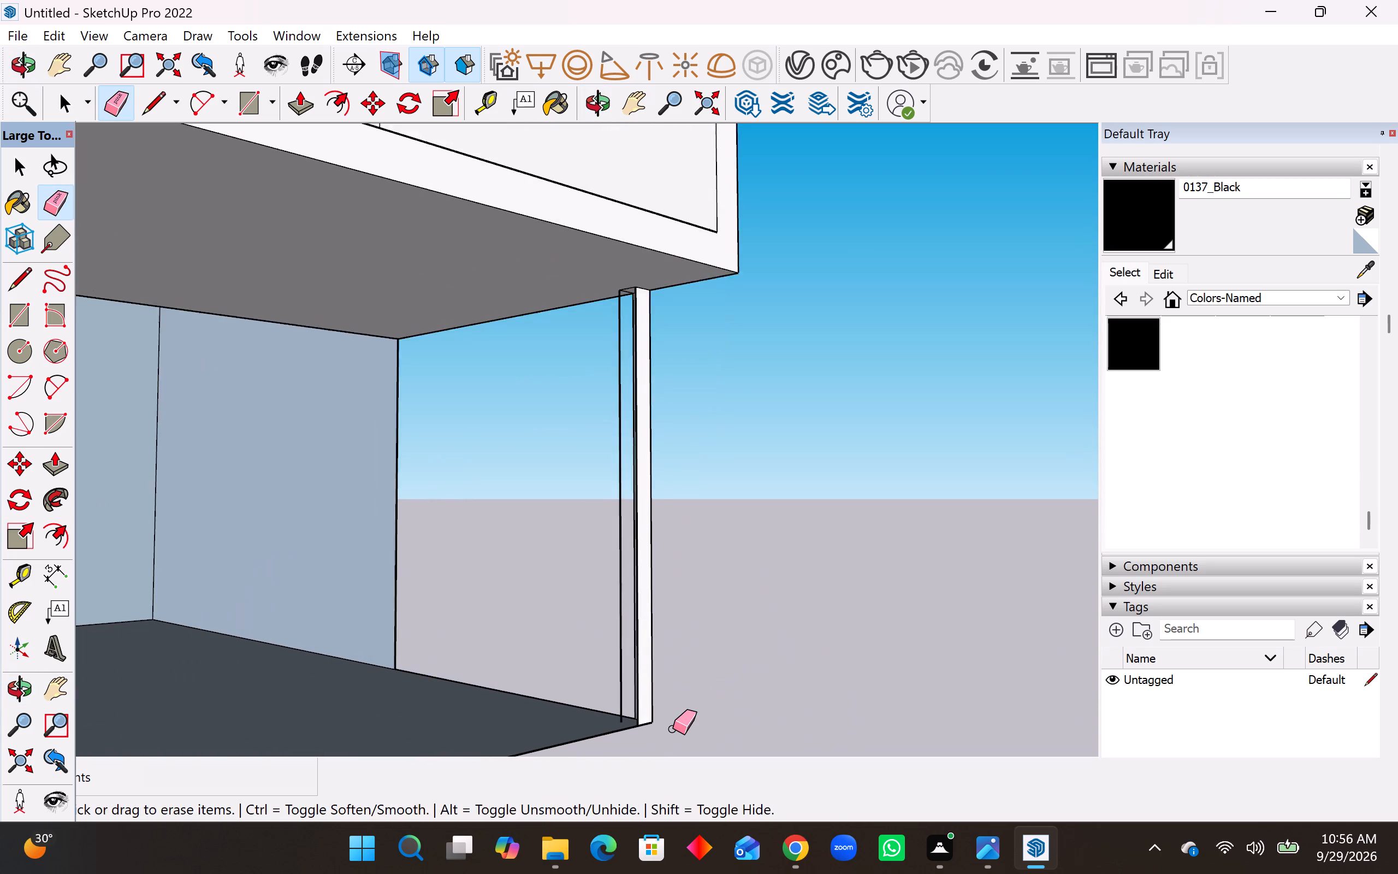
pyautogui.scroll(3, 673, 729)
pyautogui.click(21, 282)
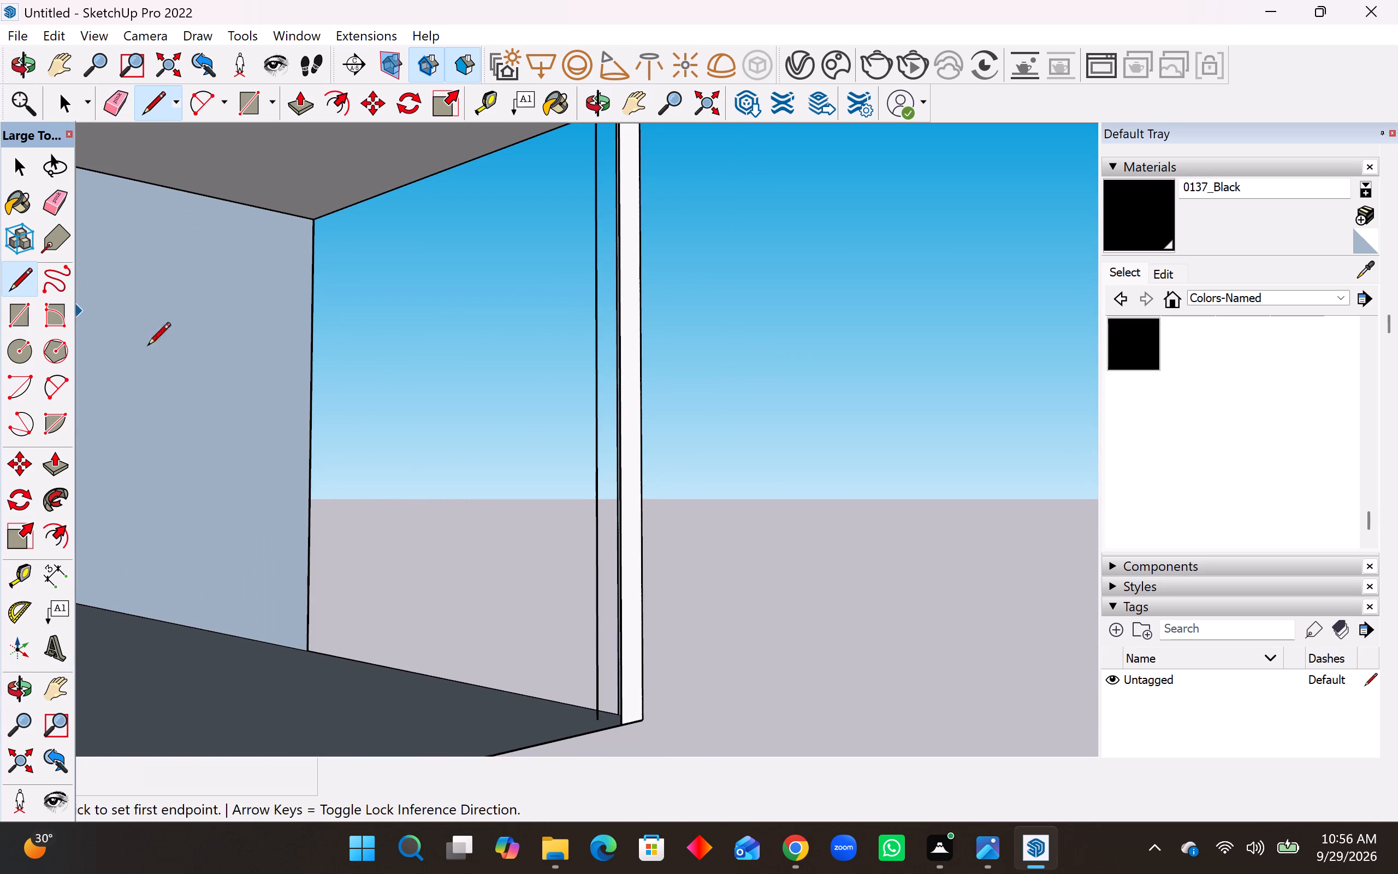
pyautogui.scroll(5, 531, 598)
pyautogui.scroll(-9, 601, 595)
pyautogui.moveTo(618, 624); pyautogui.dragTo(647, 672, button='middle')
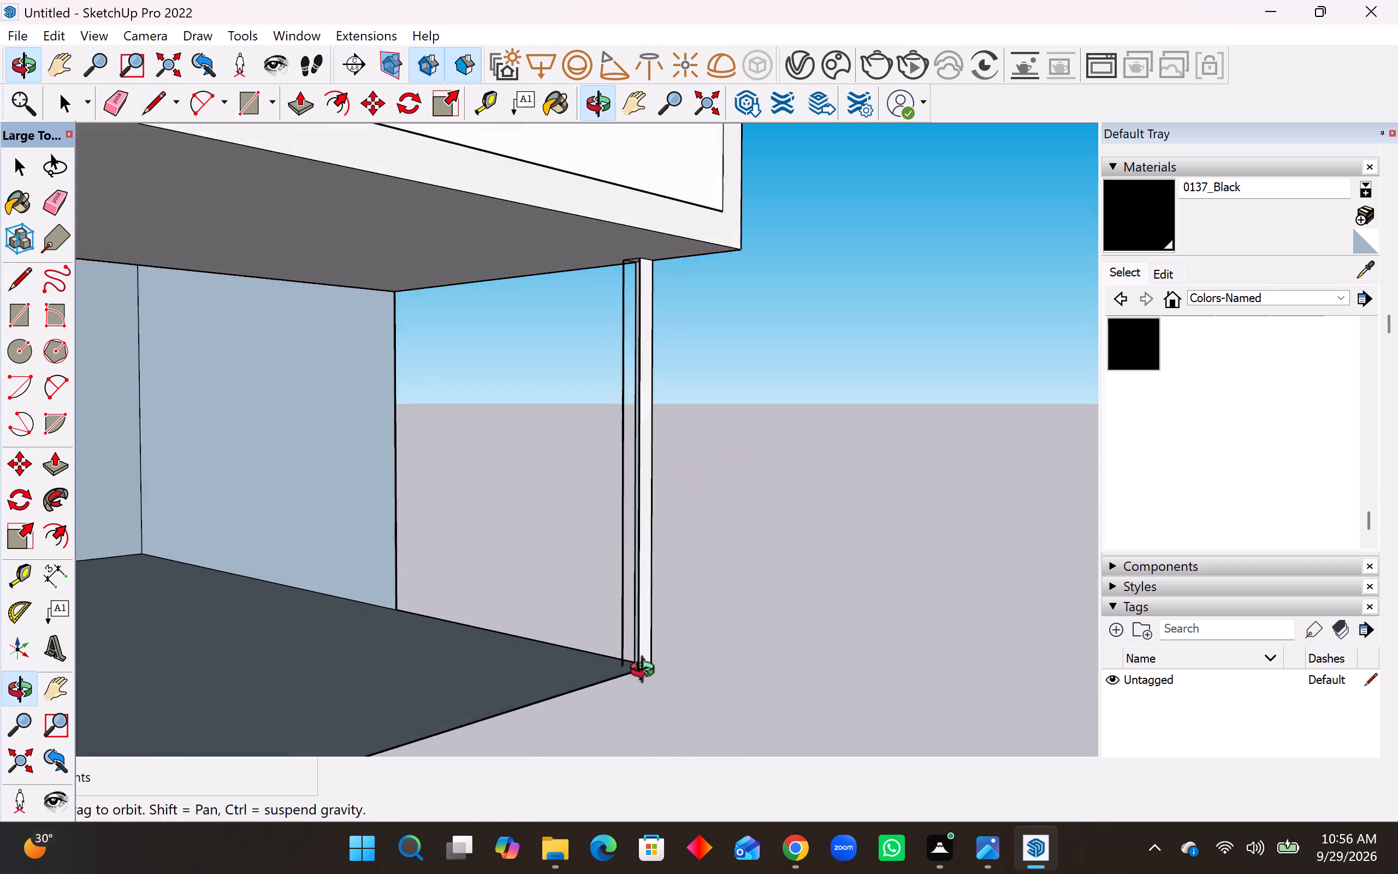
pyautogui.moveTo(647, 672); pyautogui.dragTo(668, 693, button='middle')
pyautogui.click(645, 672)
pyautogui.click(632, 669)
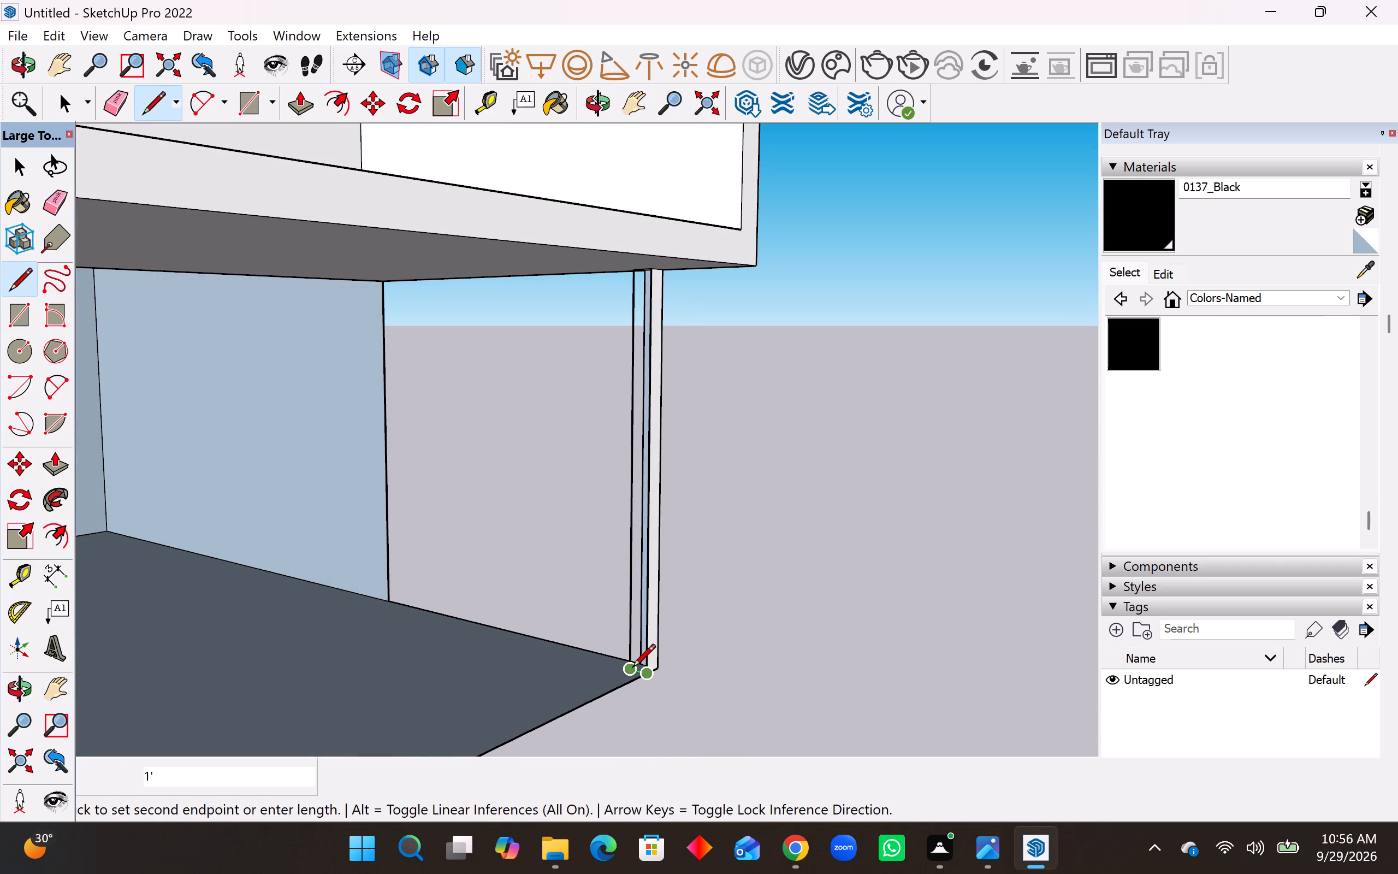
# Draw the corner pillar's other base edge, from its inner corner to the floor edge at the side opening.
pyautogui.moveTo(633, 663); pyautogui.dragTo(323, 647, button='middle')
pyautogui.scroll(-1, 311, 646)
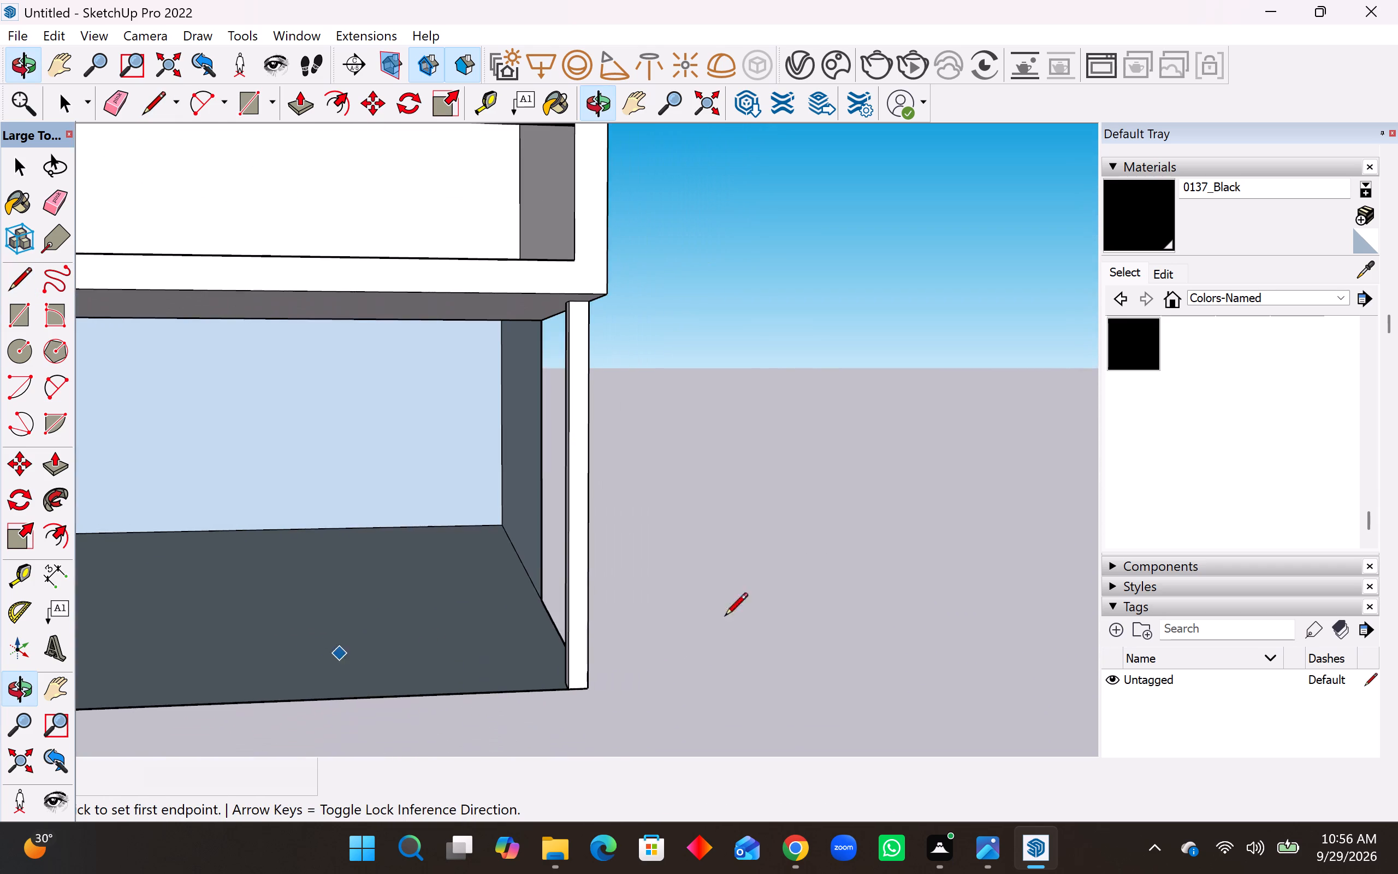
pyautogui.moveTo(785, 603); pyautogui.dragTo(270, 629, button='middle')
pyautogui.moveTo(465, 613); pyautogui.dragTo(260, 619, button='middle')
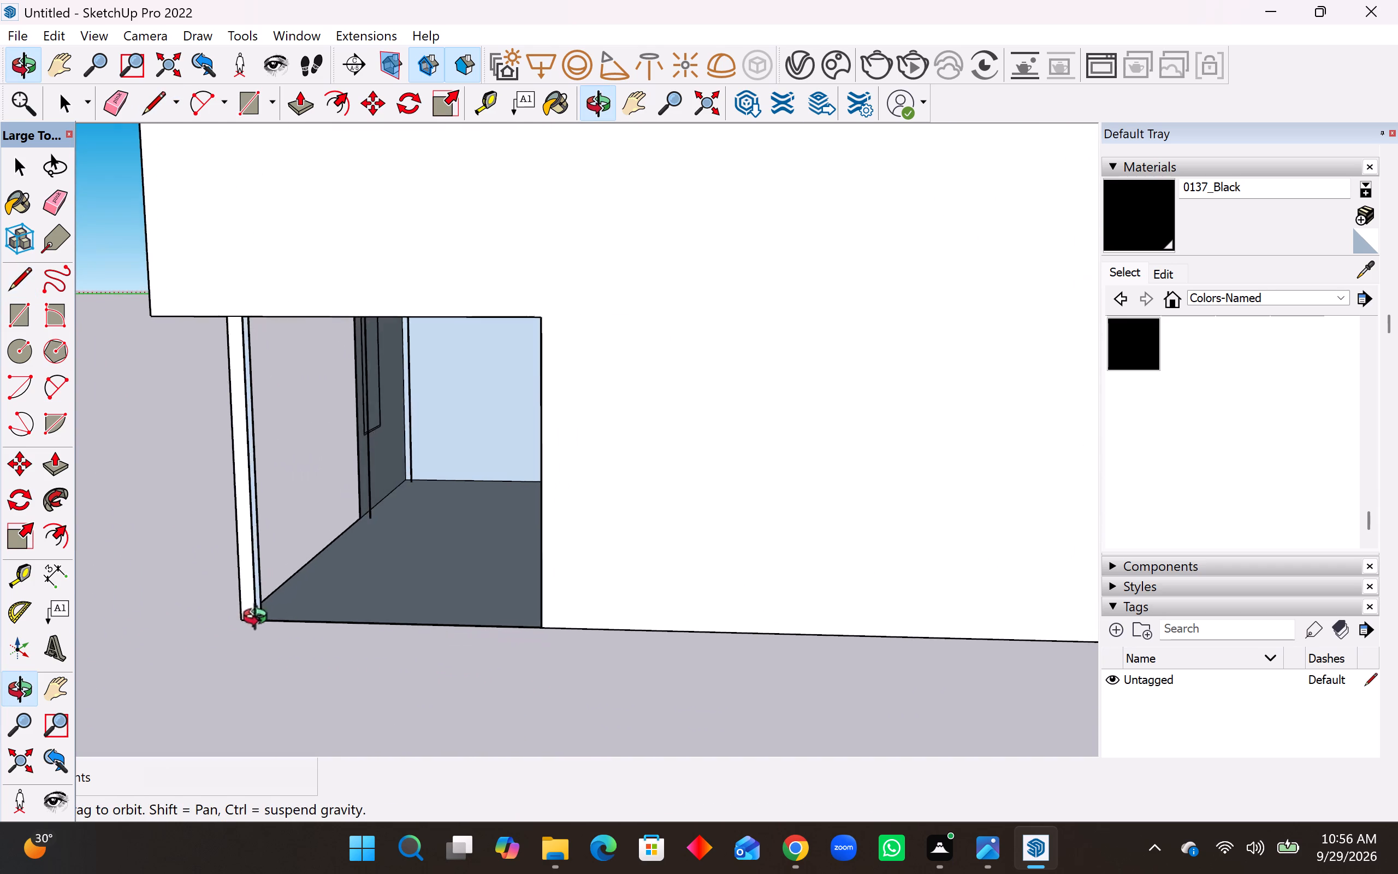
pyautogui.moveTo(260, 619); pyautogui.dragTo(215, 629, button='middle')
pyautogui.scroll(9, 264, 599)
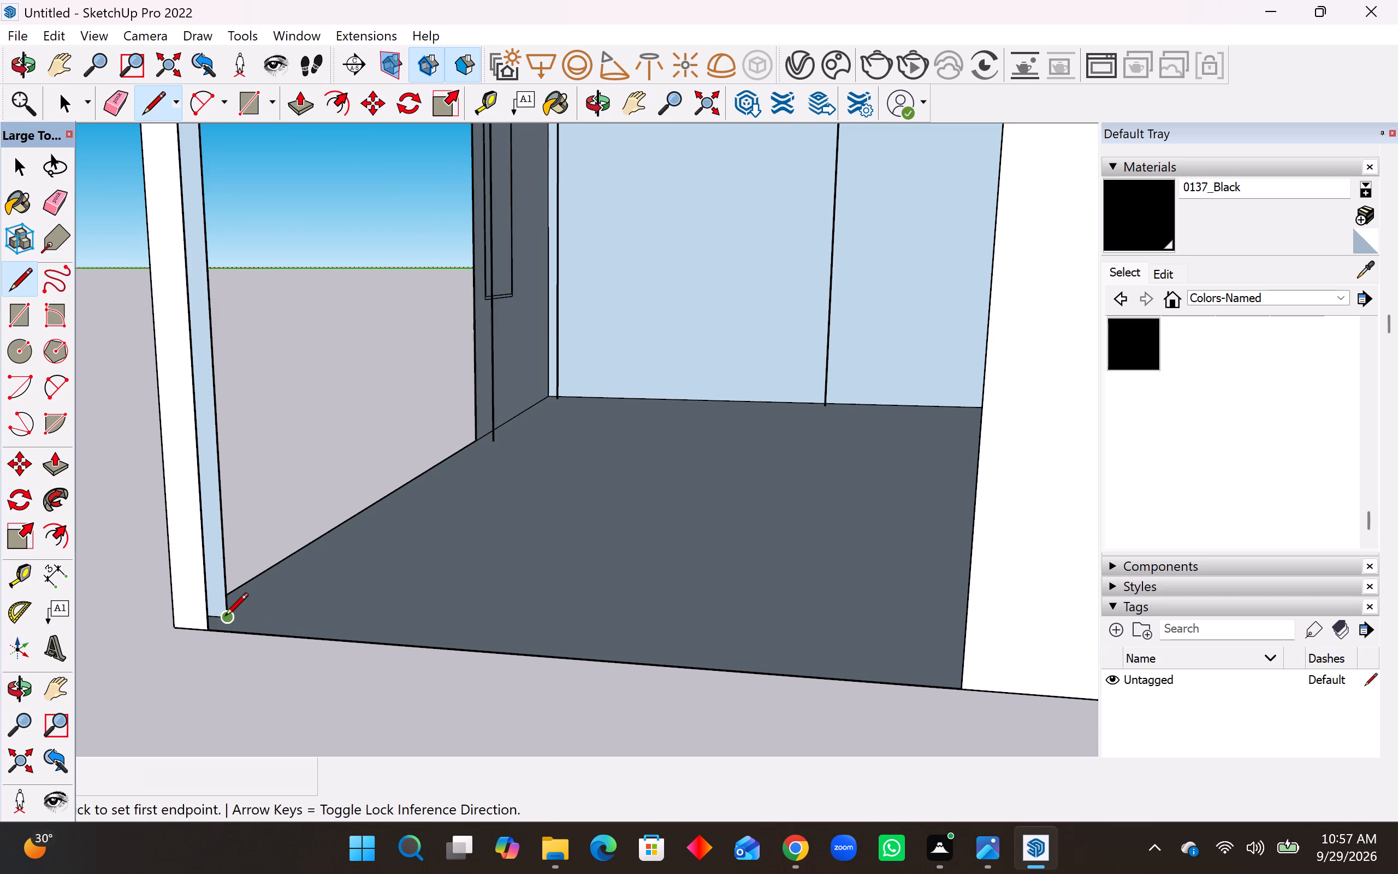
pyautogui.click(225, 617)
pyautogui.click(210, 633)
# Draw a 1' floor line across the end of the front wall beside the ground-floor opening.
pyautogui.moveTo(242, 640); pyautogui.dragTo(430, 623, button='middle')
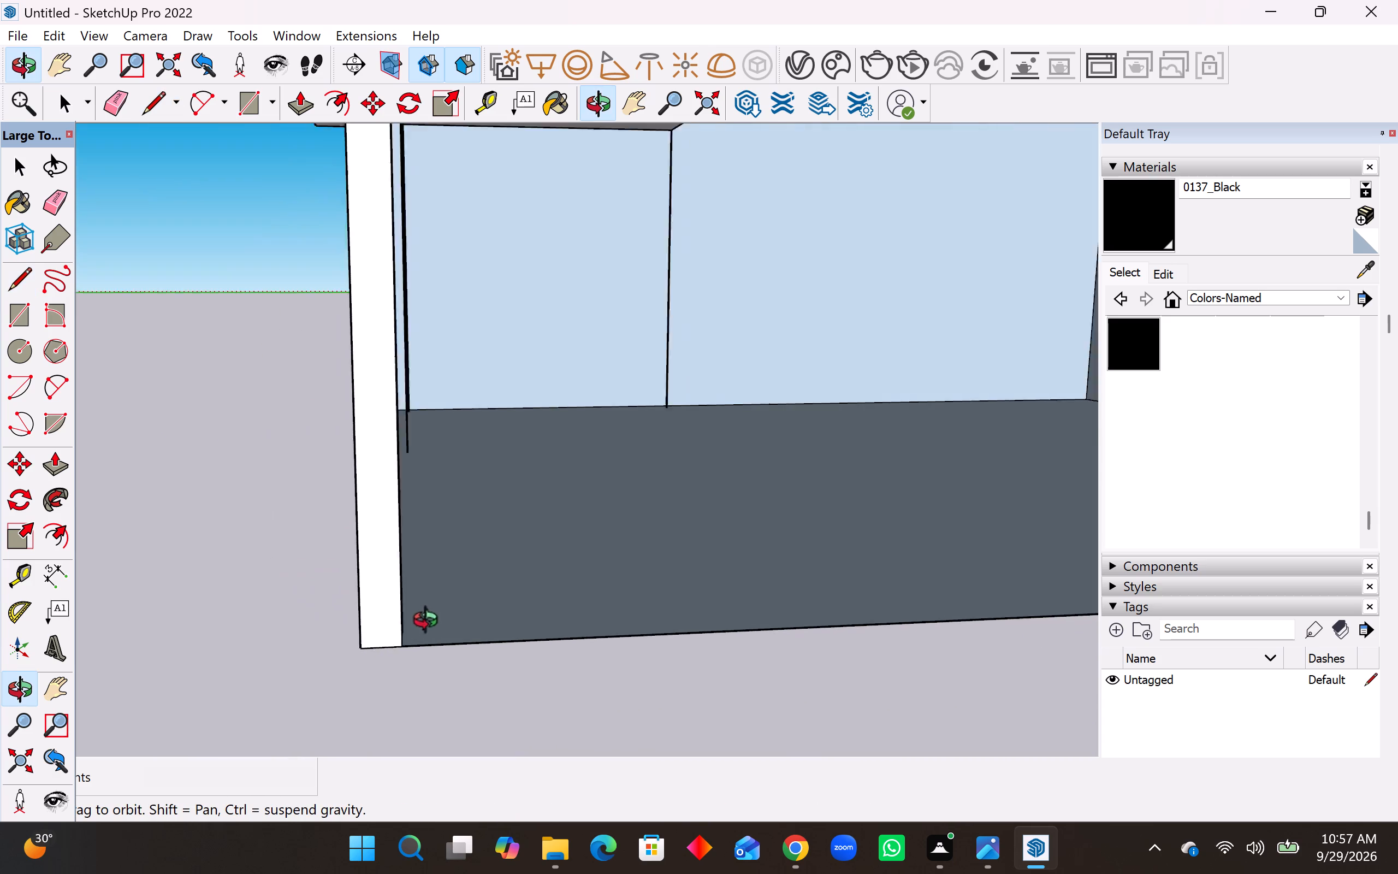
pyautogui.moveTo(430, 623); pyautogui.dragTo(663, 710, button='middle')
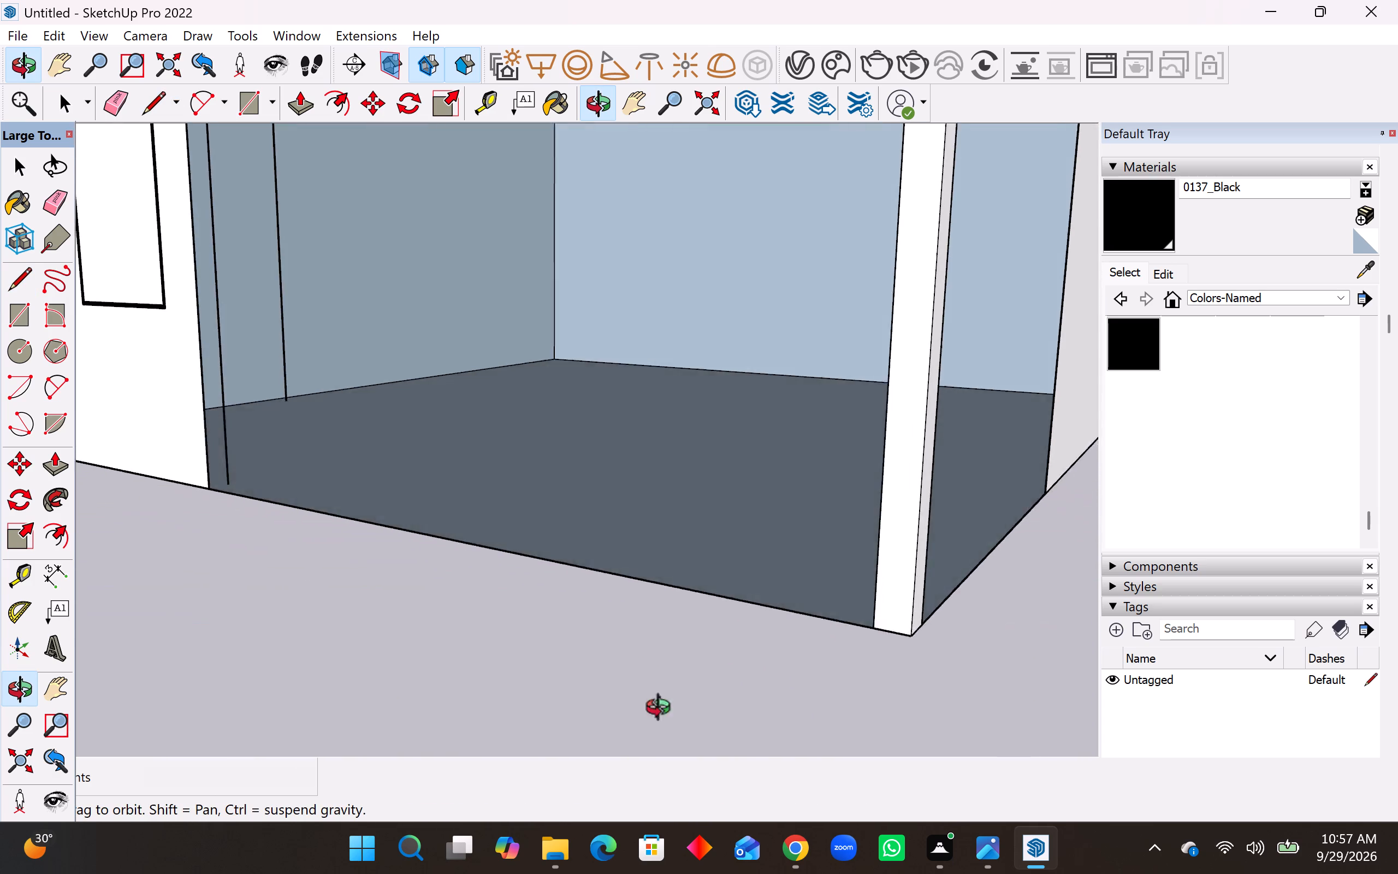
pyautogui.moveTo(663, 710); pyautogui.dragTo(591, 755, button='middle')
pyautogui.scroll(4, 275, 375)
pyautogui.click(255, 458)
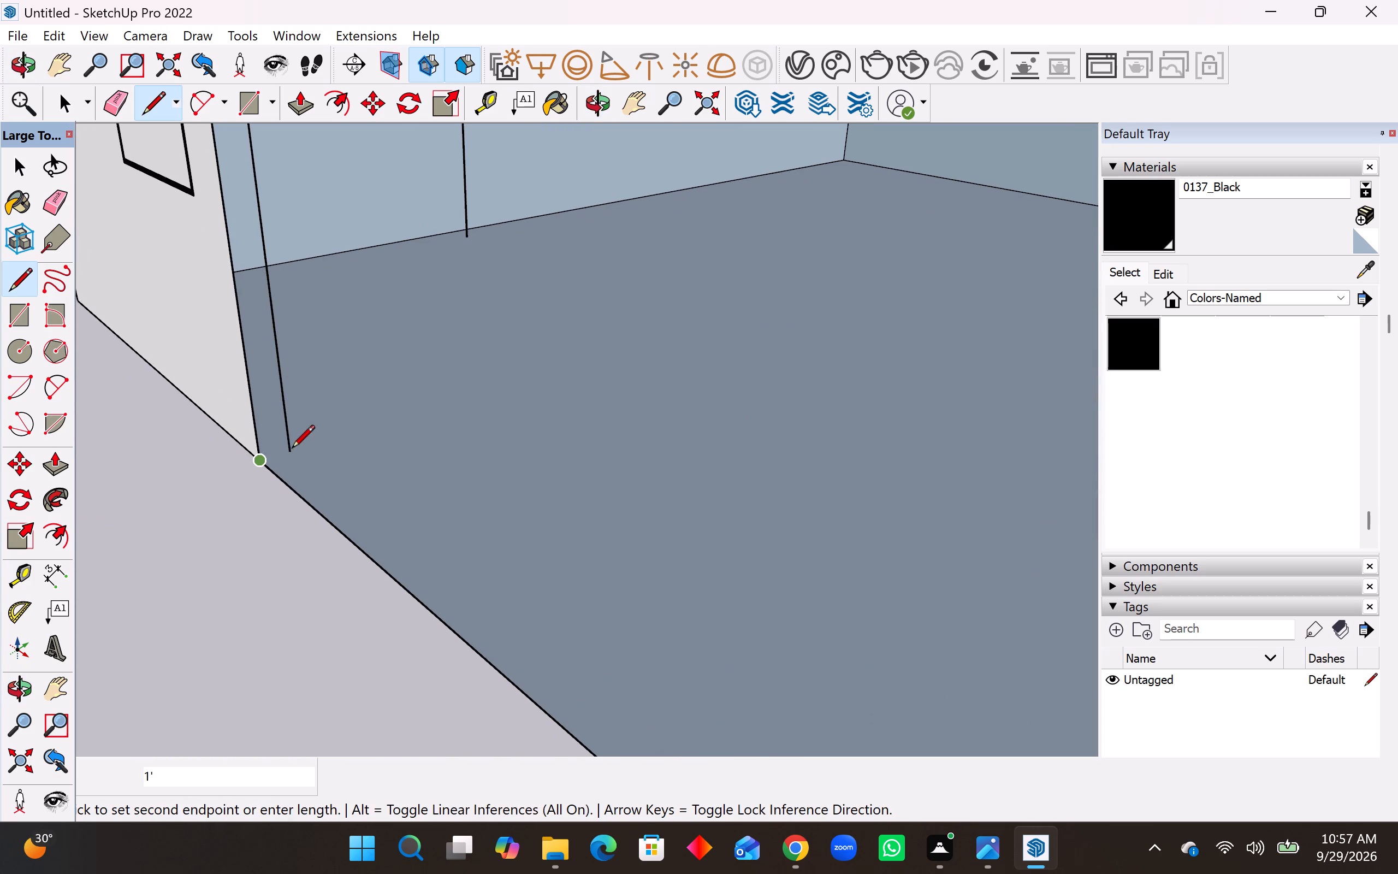
pyautogui.click(292, 448)
# Draw an 18' 6" line along the inner base of the ground-floor front wall to rebuild its inside face.
pyautogui.scroll(-13, 472, 469)
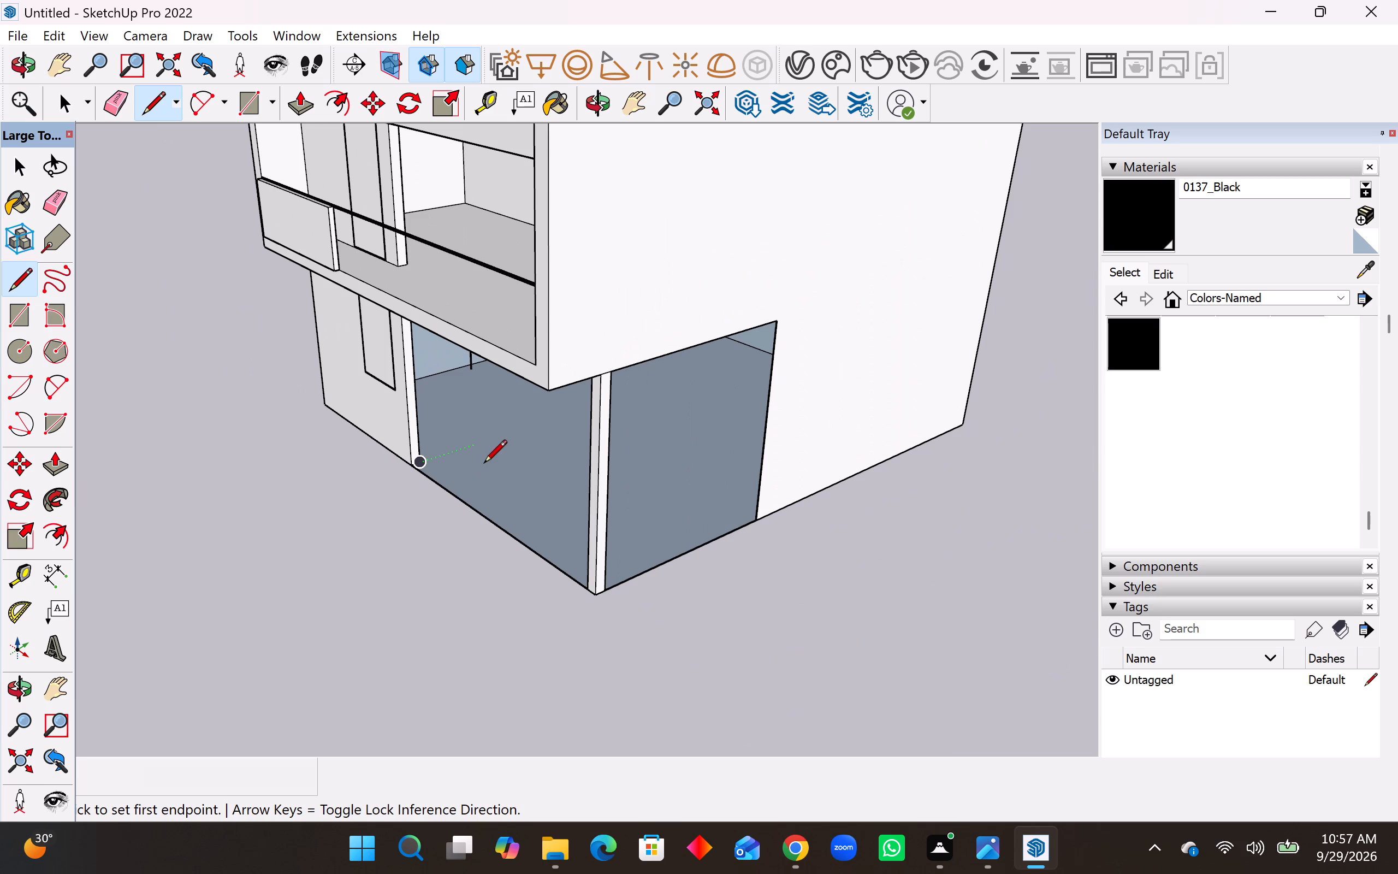
pyautogui.moveTo(482, 459); pyautogui.dragTo(203, 336, button='middle')
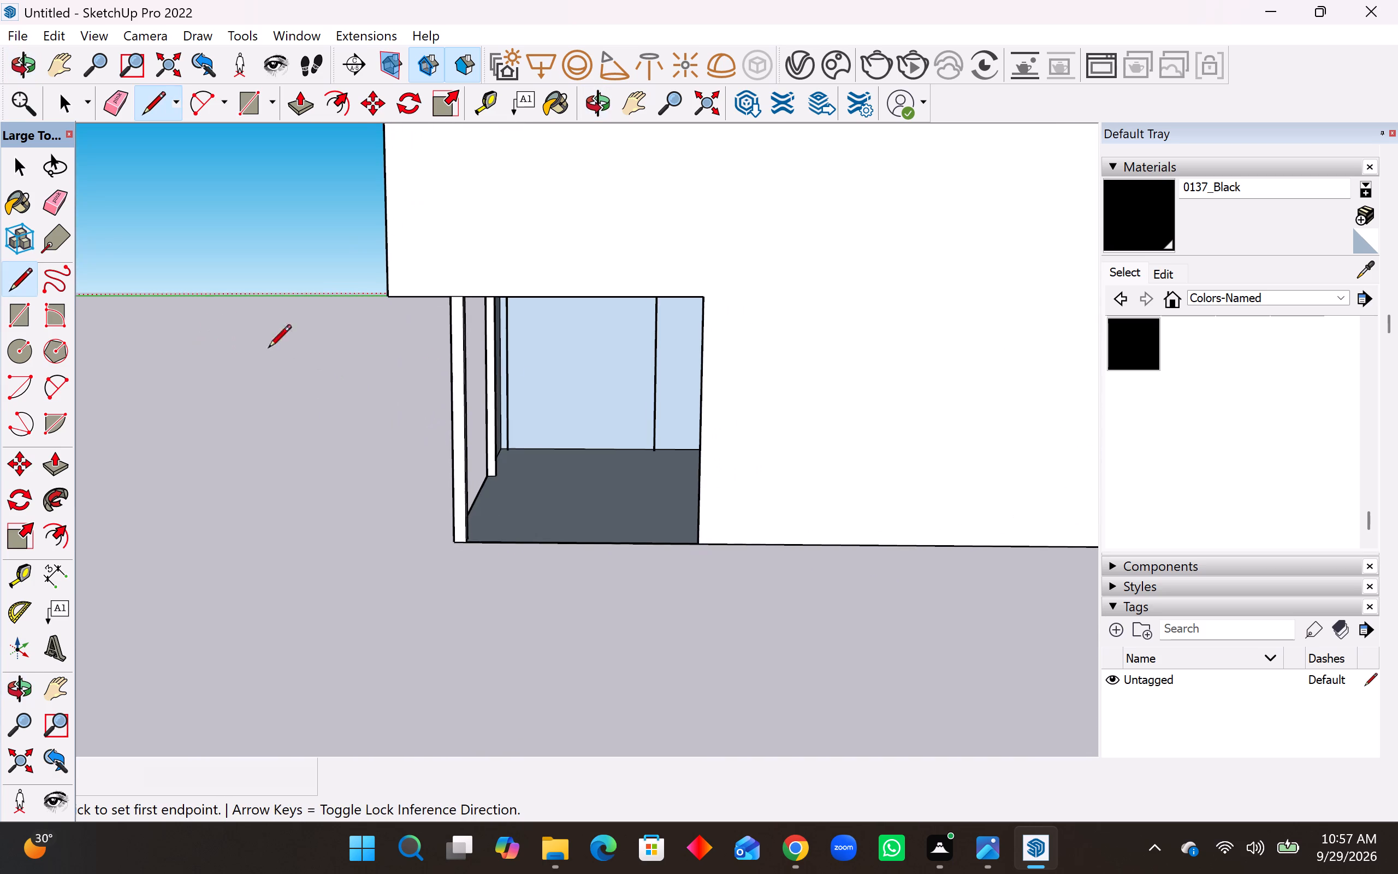
pyautogui.moveTo(597, 380); pyautogui.dragTo(425, 397, button='middle')
pyautogui.moveTo(425, 397); pyautogui.dragTo(476, 407, button='middle')
pyautogui.scroll(6, 540, 426)
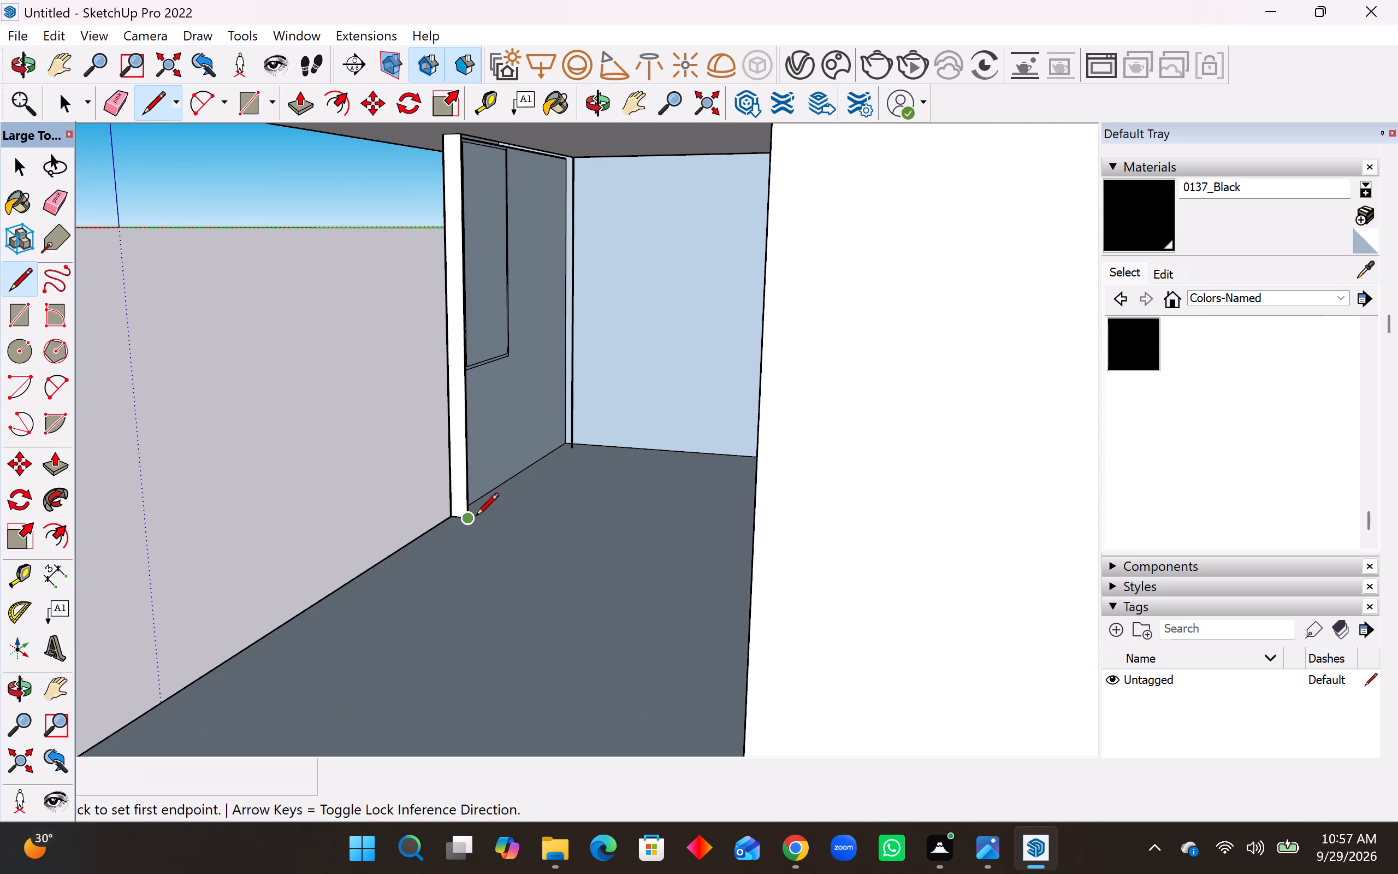
pyautogui.click(473, 517)
pyautogui.click(564, 445)
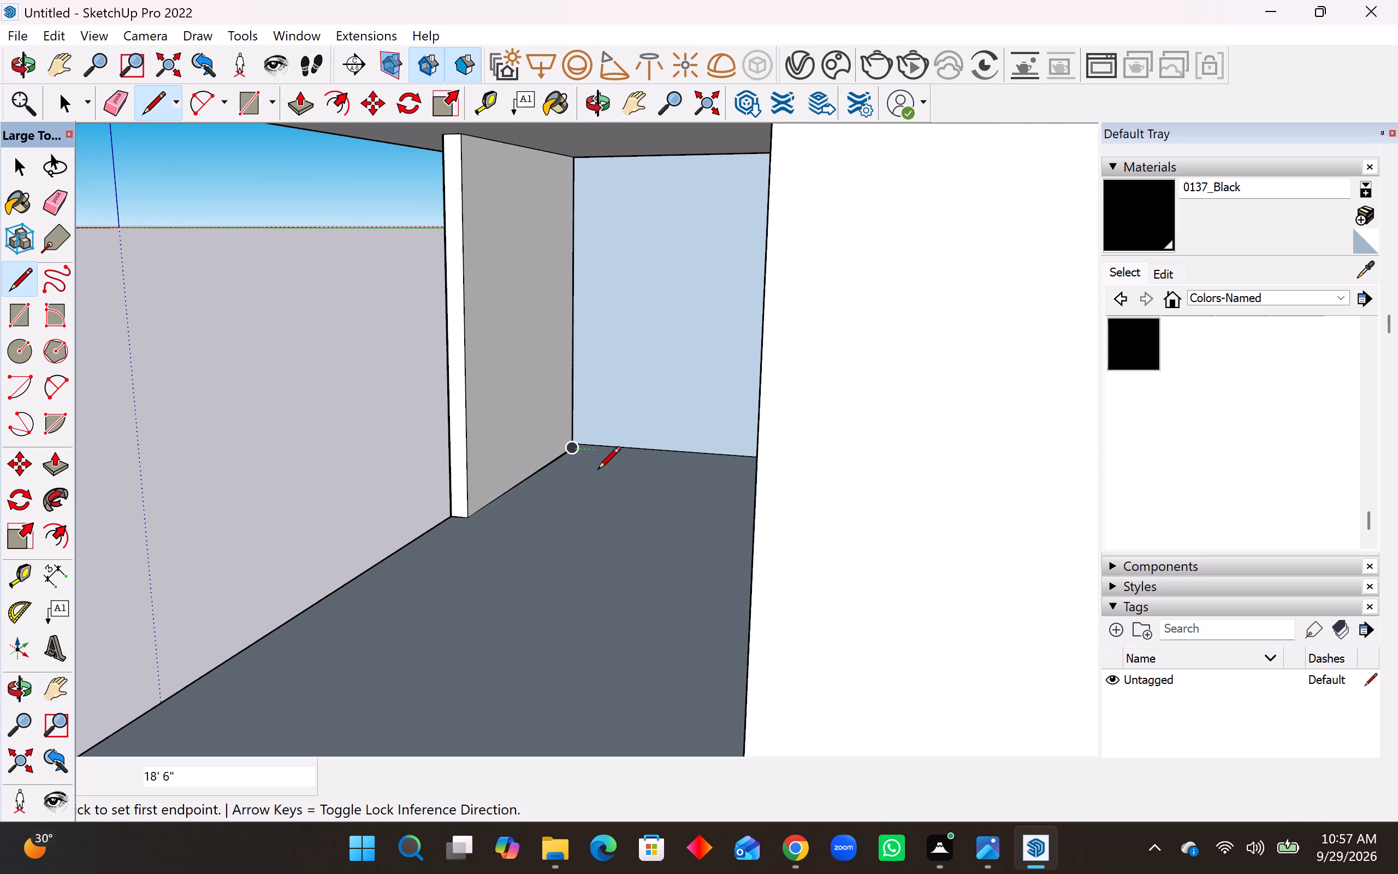
# Draw a floor line along the base of the adjoining inner wall, from the room's corner to the wall's vertical end edge.
pyautogui.moveTo(600, 472); pyautogui.dragTo(676, 488, button='middle')
pyautogui.scroll(-1, 673, 487)
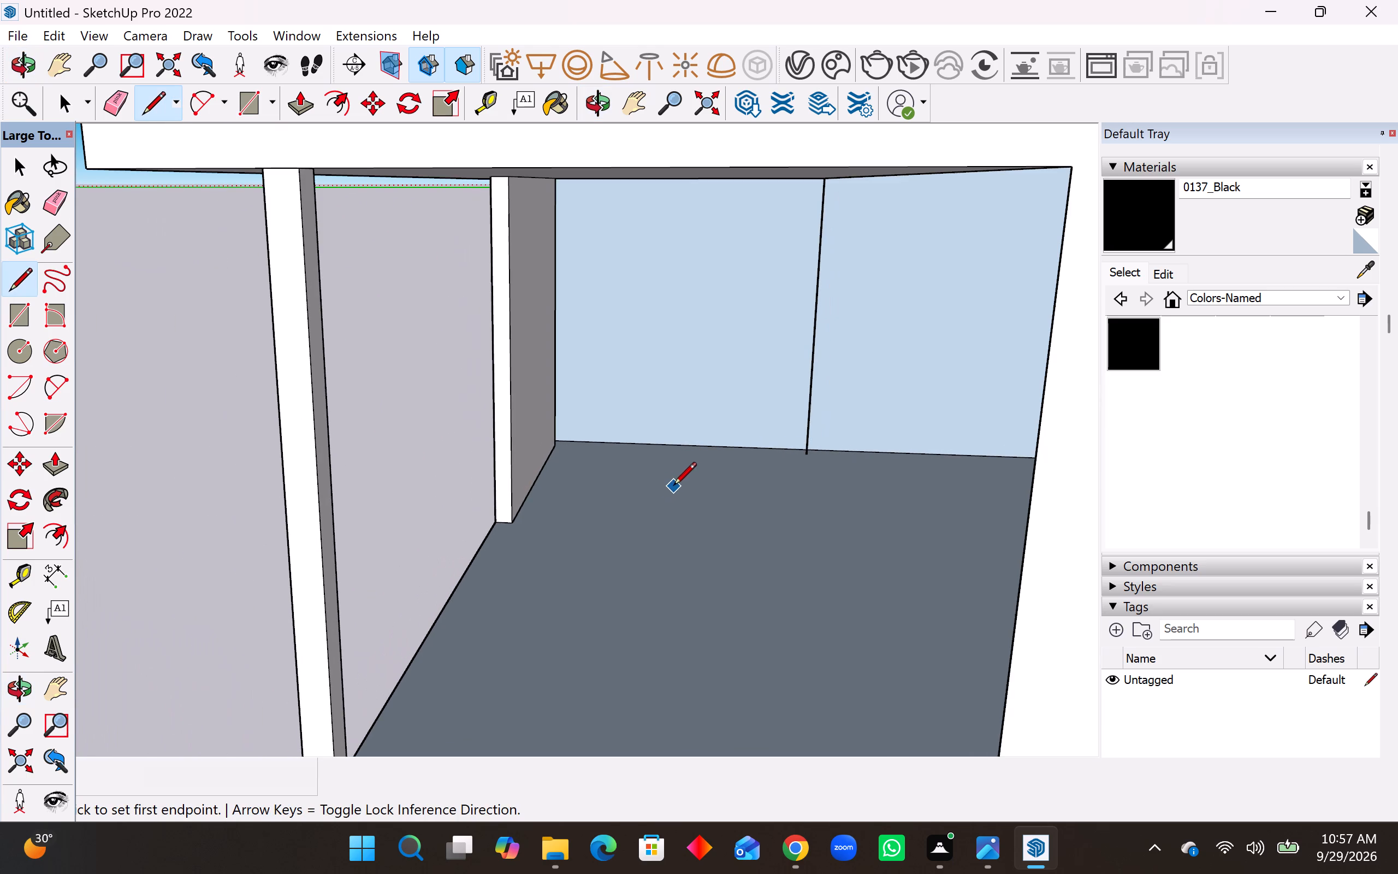
pyautogui.click(559, 444)
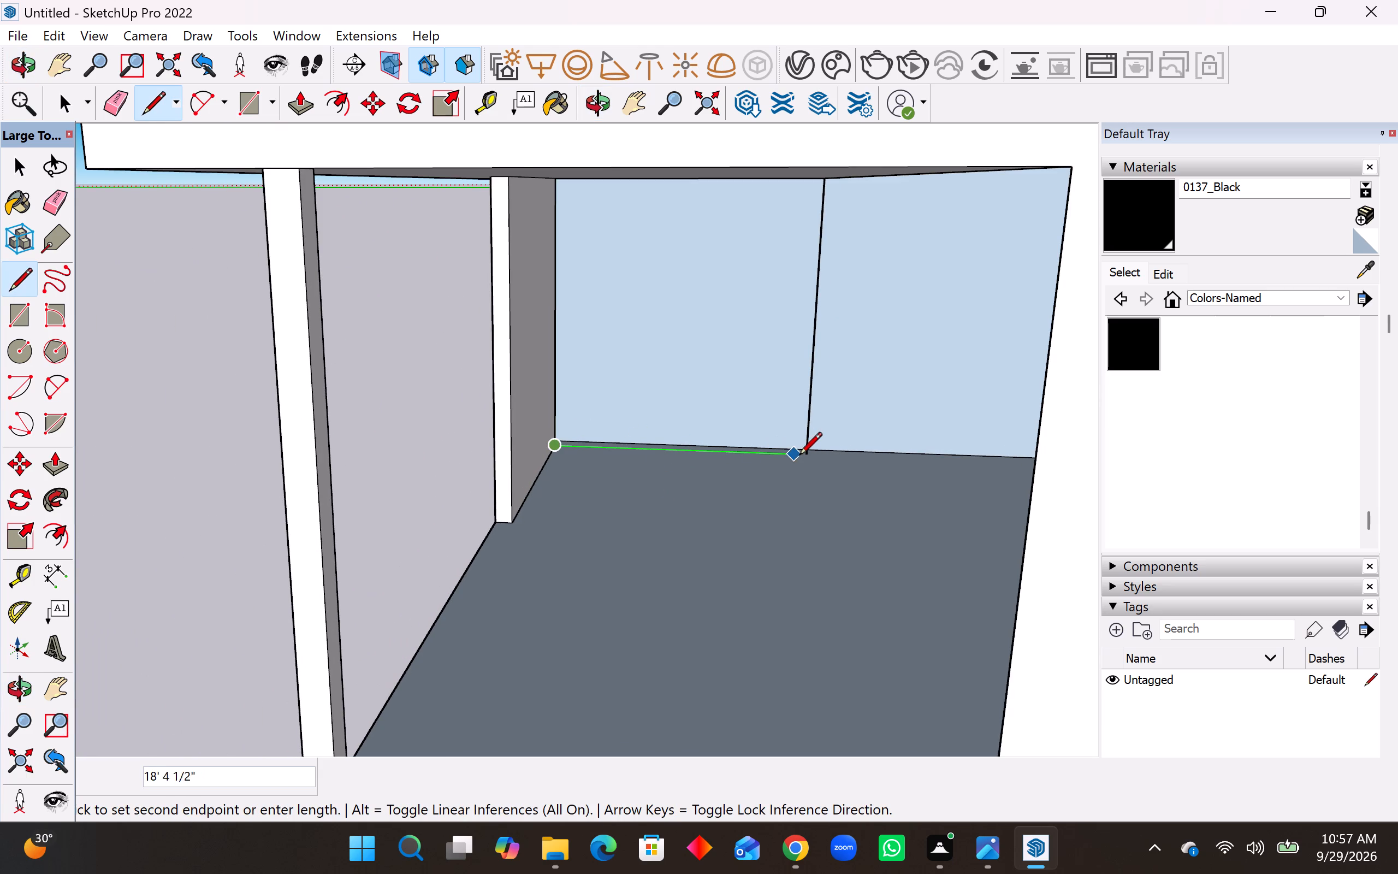
pyautogui.click(803, 457)
# Draw a 1' 6" floor line from the bottom of that inner wall's end edge to the base of the wall behind it.
pyautogui.moveTo(813, 468); pyautogui.dragTo(798, 464, button='middle')
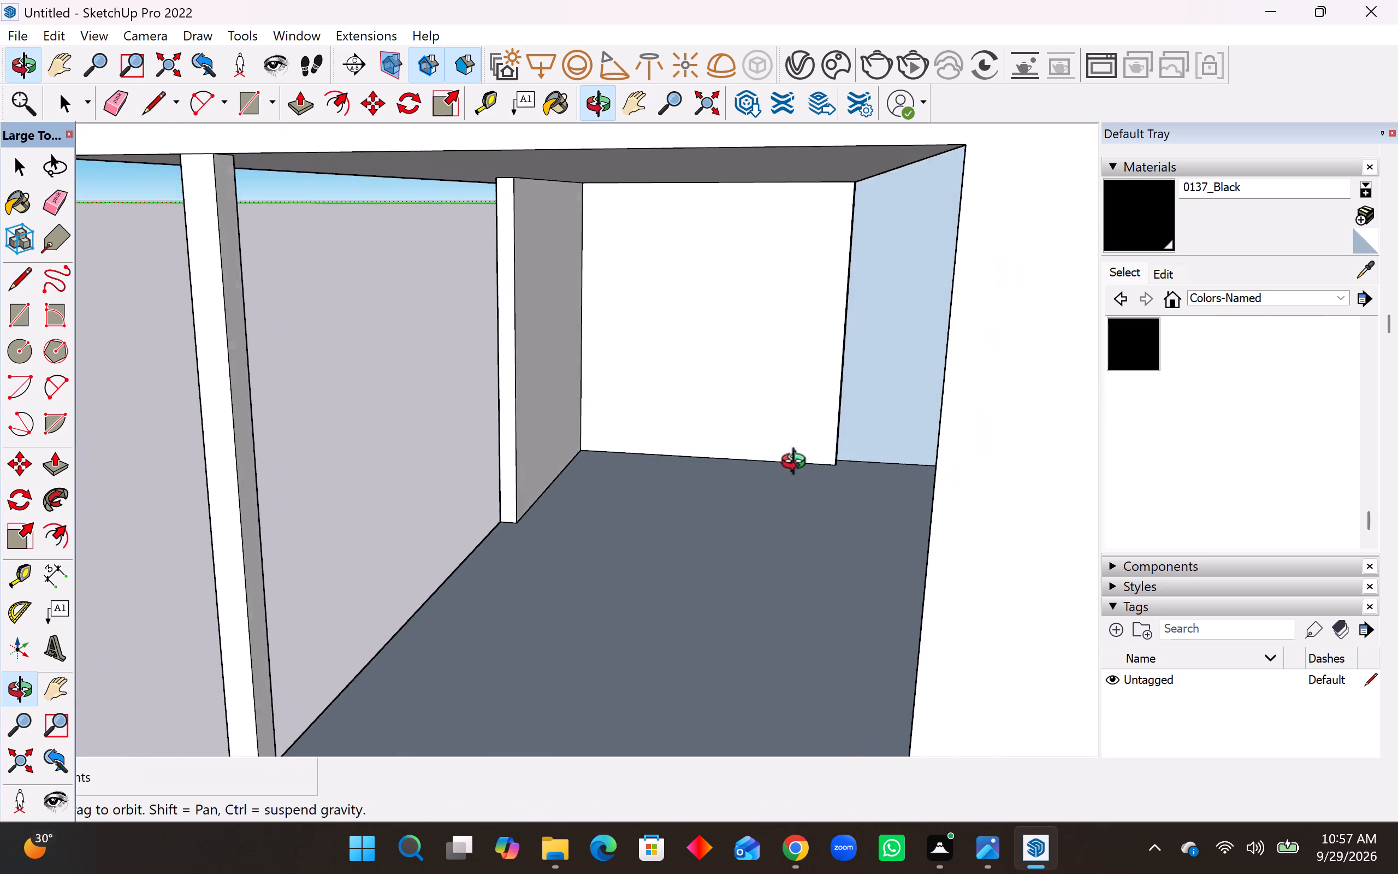
pyautogui.moveTo(798, 464); pyautogui.dragTo(786, 454, button='middle')
pyautogui.scroll(7, 813, 456)
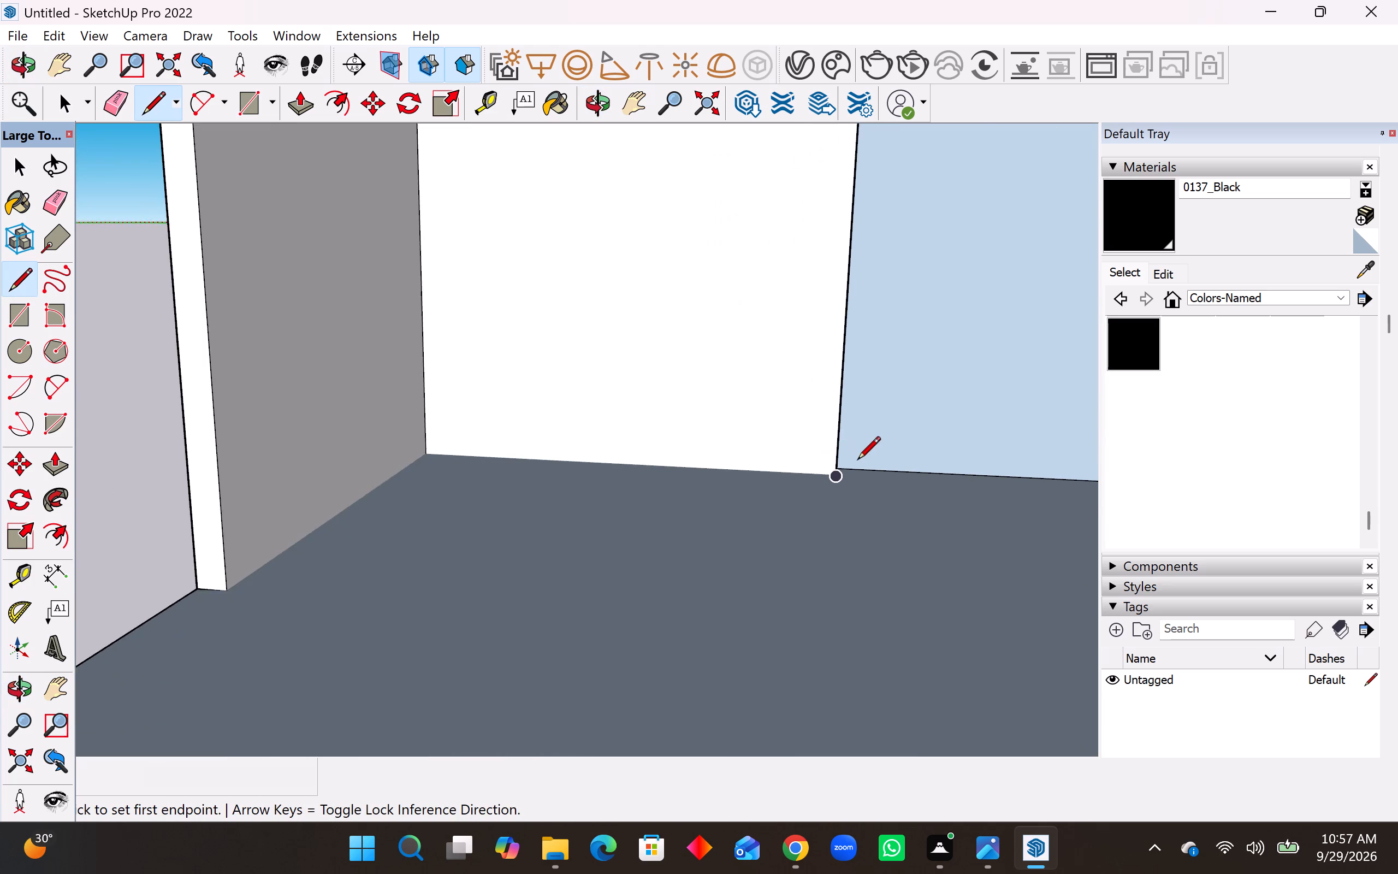
pyautogui.scroll(7, 857, 461)
pyautogui.moveTo(861, 469); pyautogui.dragTo(573, 512, button='middle')
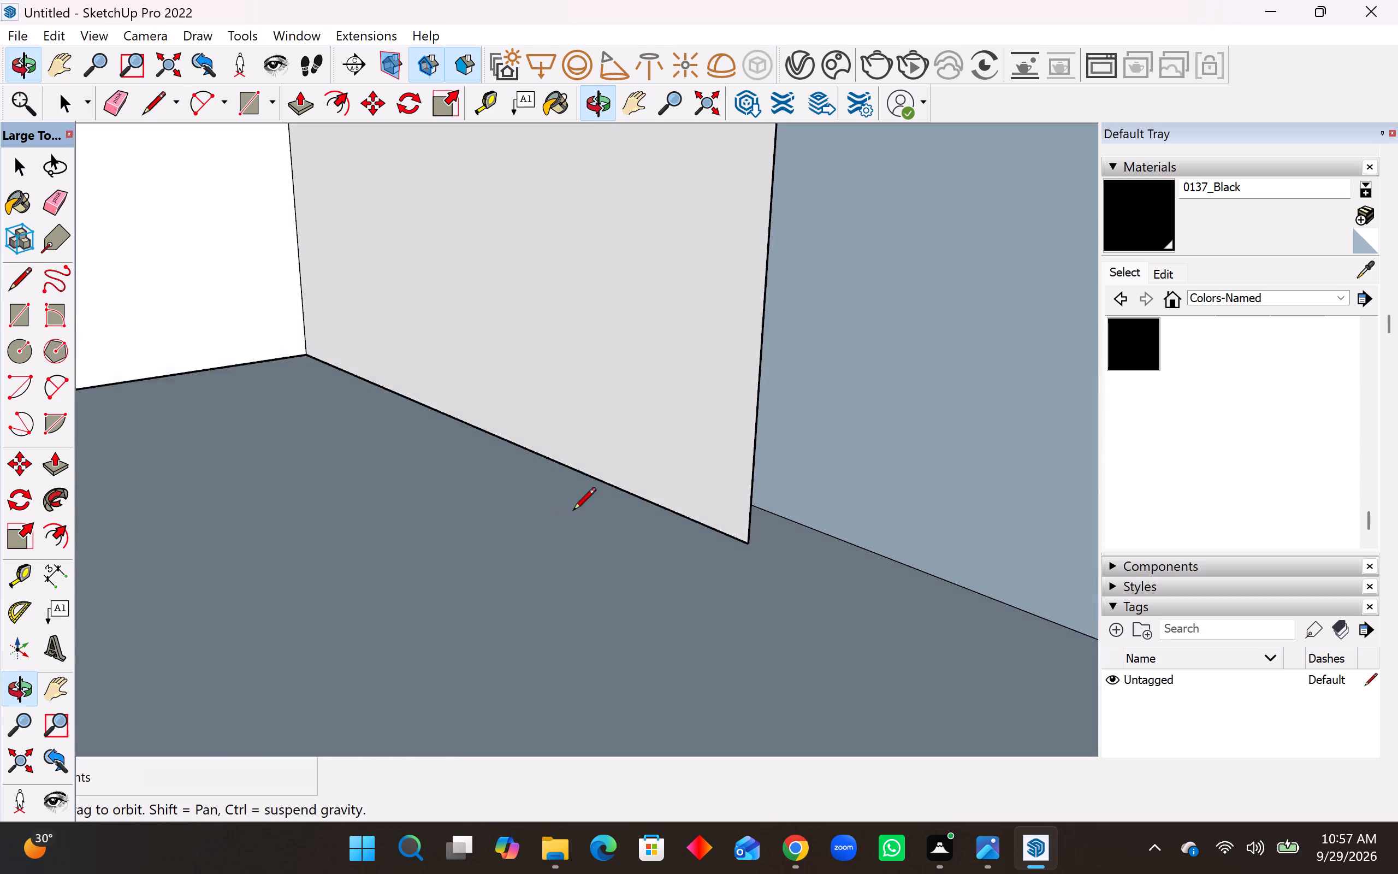
pyautogui.moveTo(573, 512); pyautogui.dragTo(575, 512, button='middle')
pyautogui.click(747, 544)
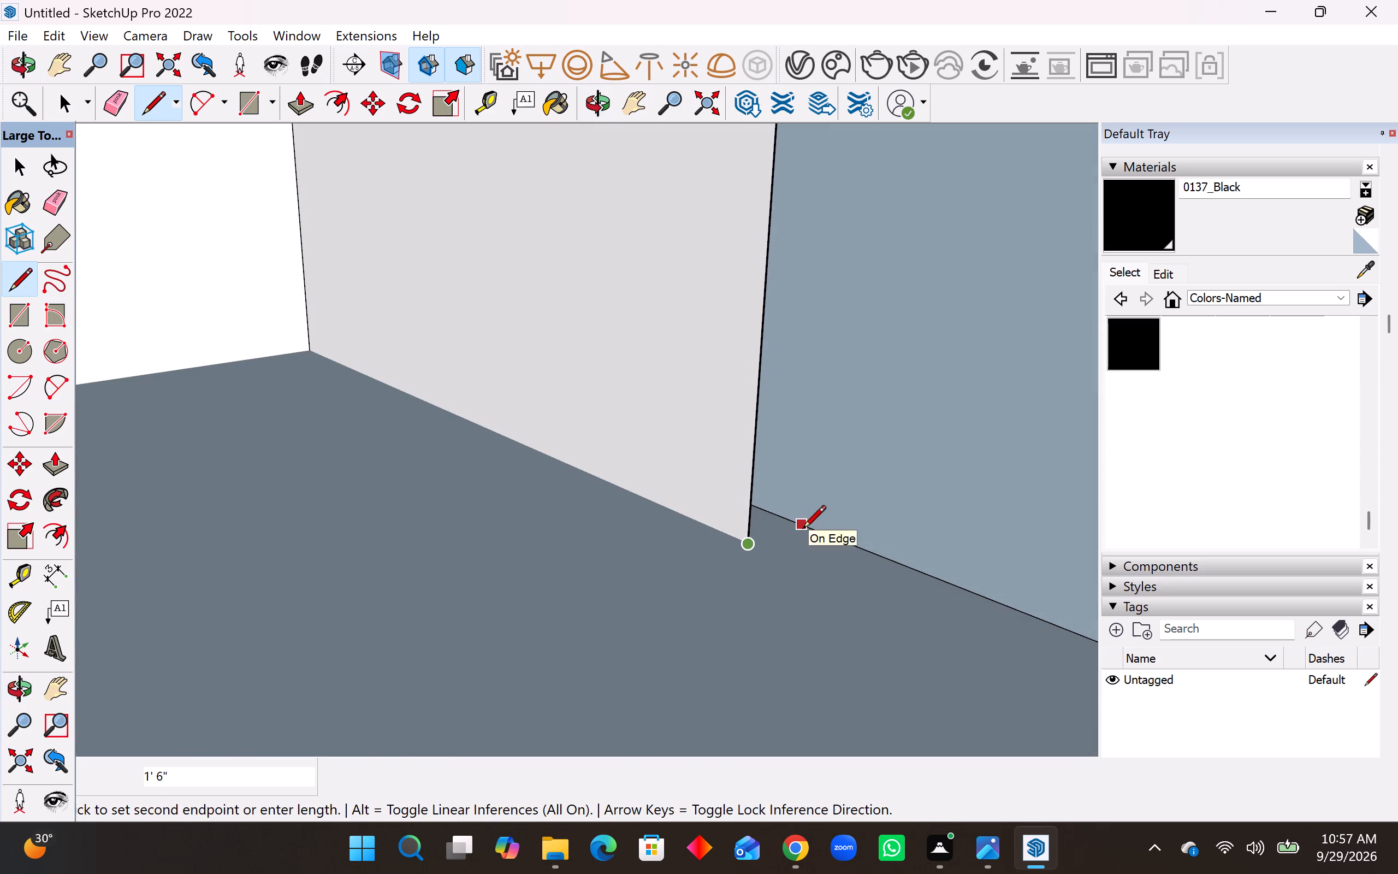
pyautogui.moveTo(801, 530); pyautogui.dragTo(656, 575, button='middle')
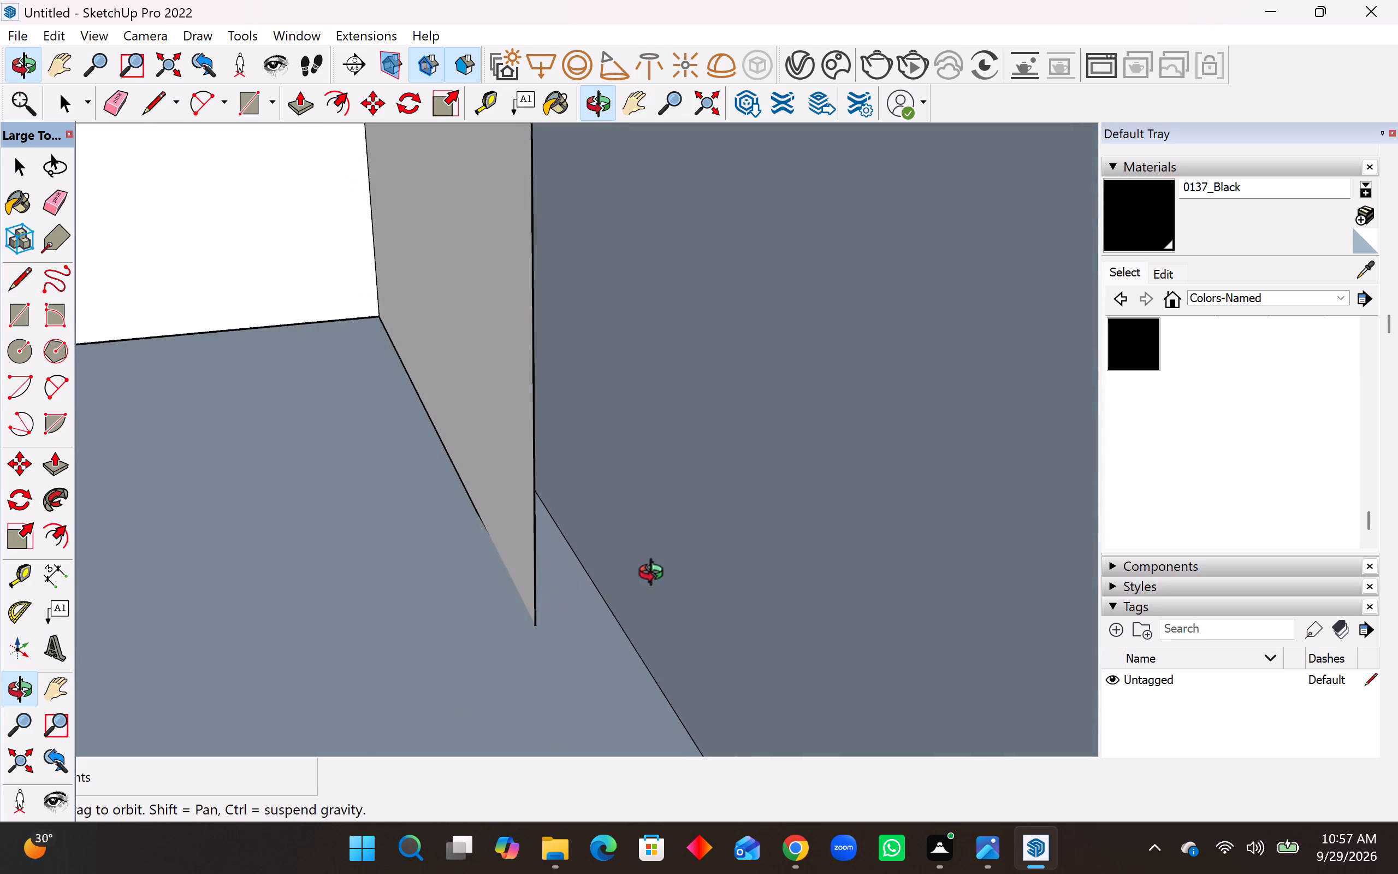
pyautogui.moveTo(656, 575); pyautogui.dragTo(655, 575, button='middle')
pyautogui.click(601, 611)
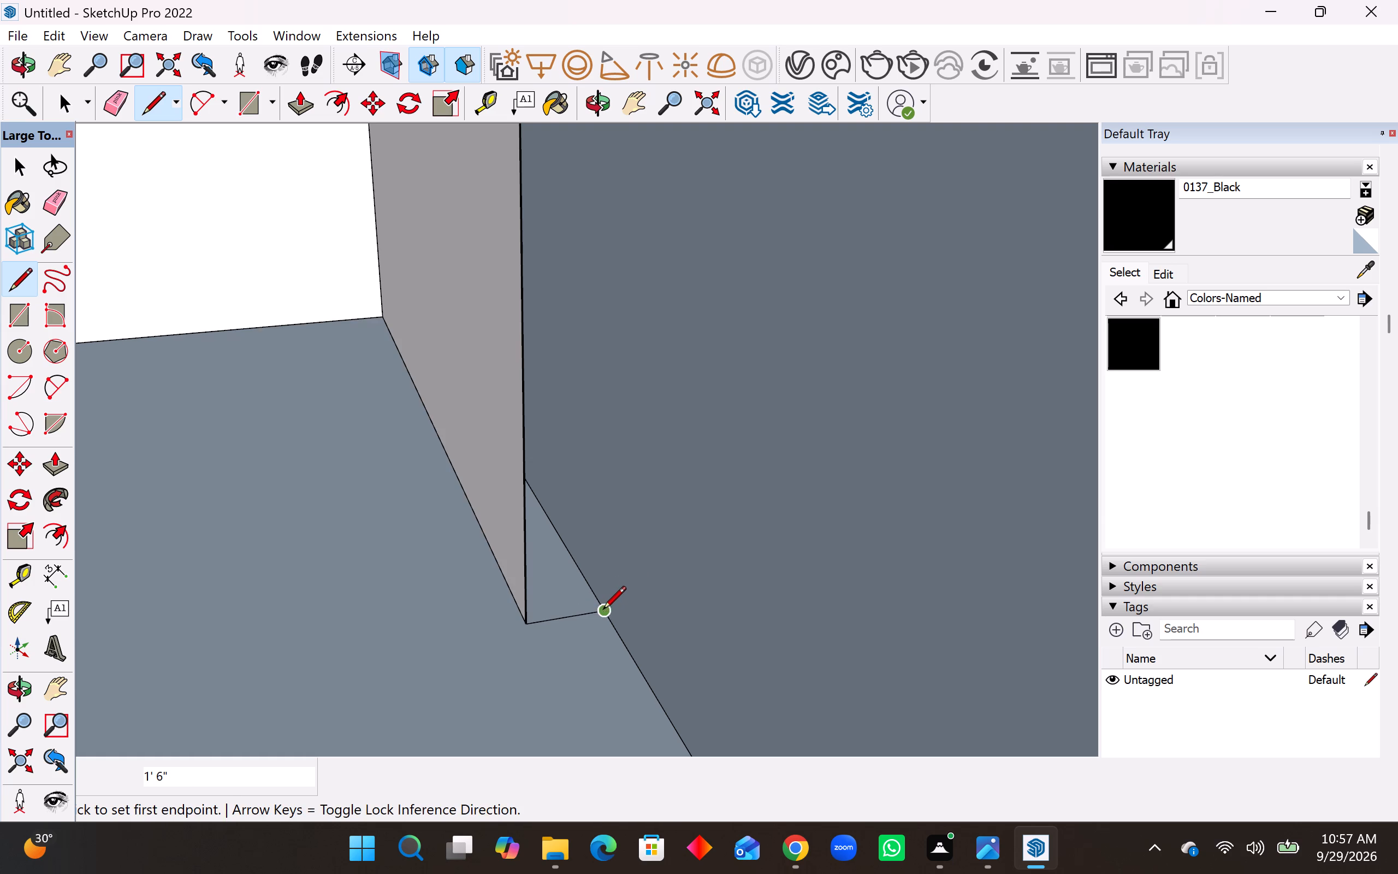
pyautogui.moveTo(632, 619); pyautogui.dragTo(672, 518, button='middle')
pyautogui.scroll(-1, 606, 619)
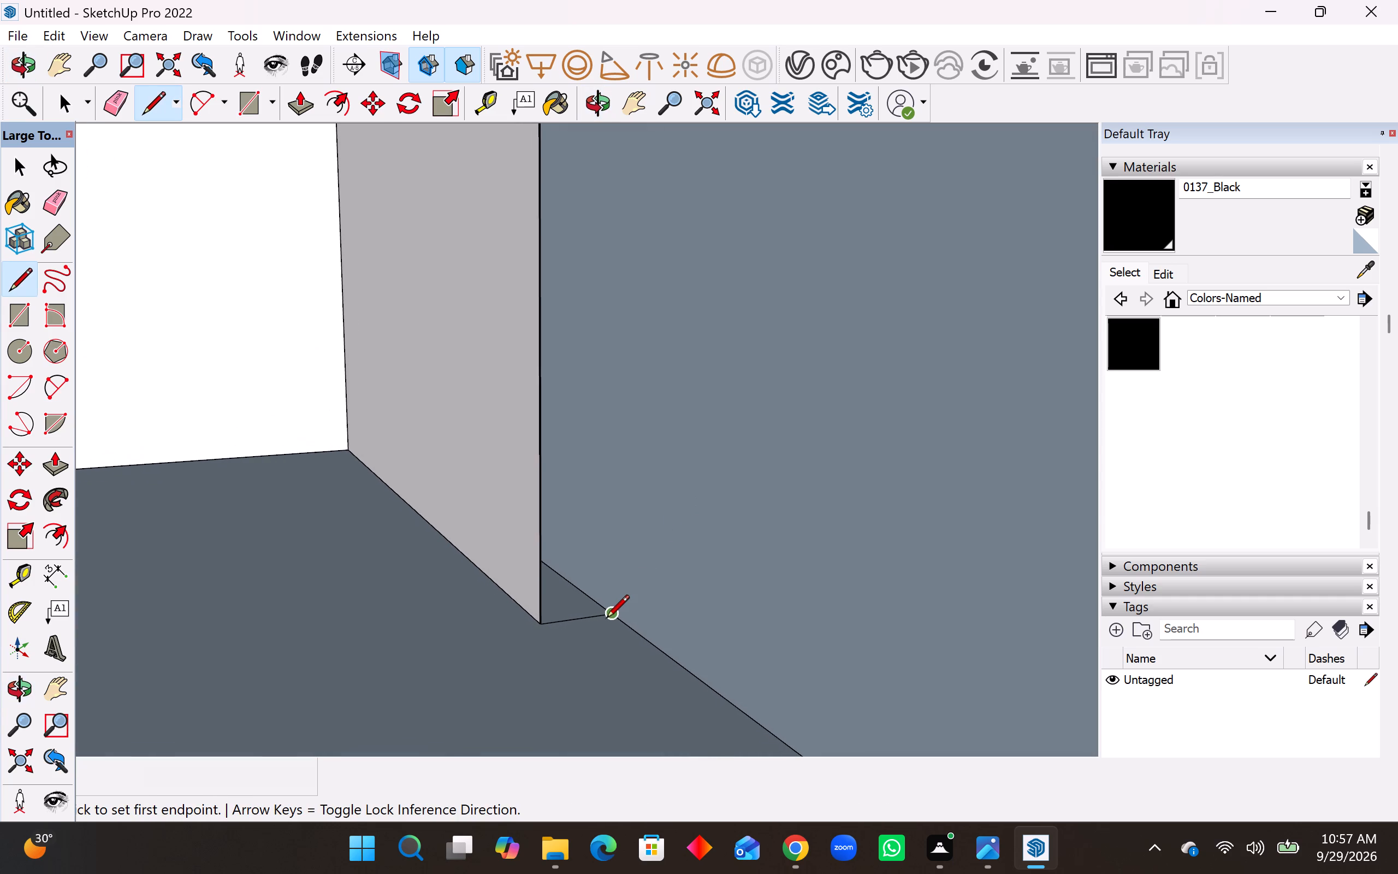
# Examine the open ground-floor recess from outside and from below, checking its inner walls and their floor edges.
pyautogui.scroll(-15, 606, 619)
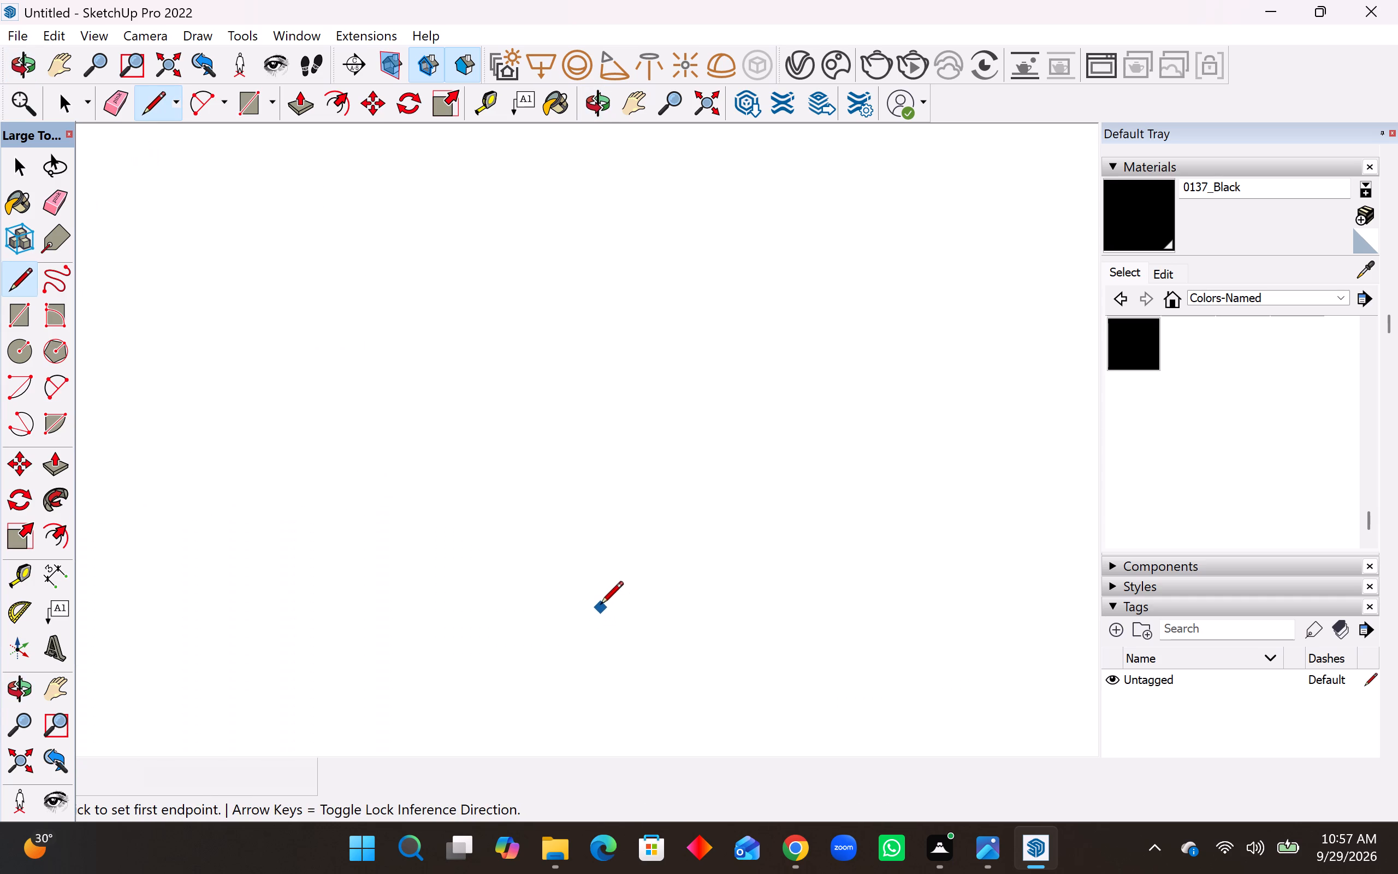
pyautogui.scroll(-20, 600, 606)
pyautogui.scroll(-20, 600, 606)
pyautogui.scroll(-5, 600, 606)
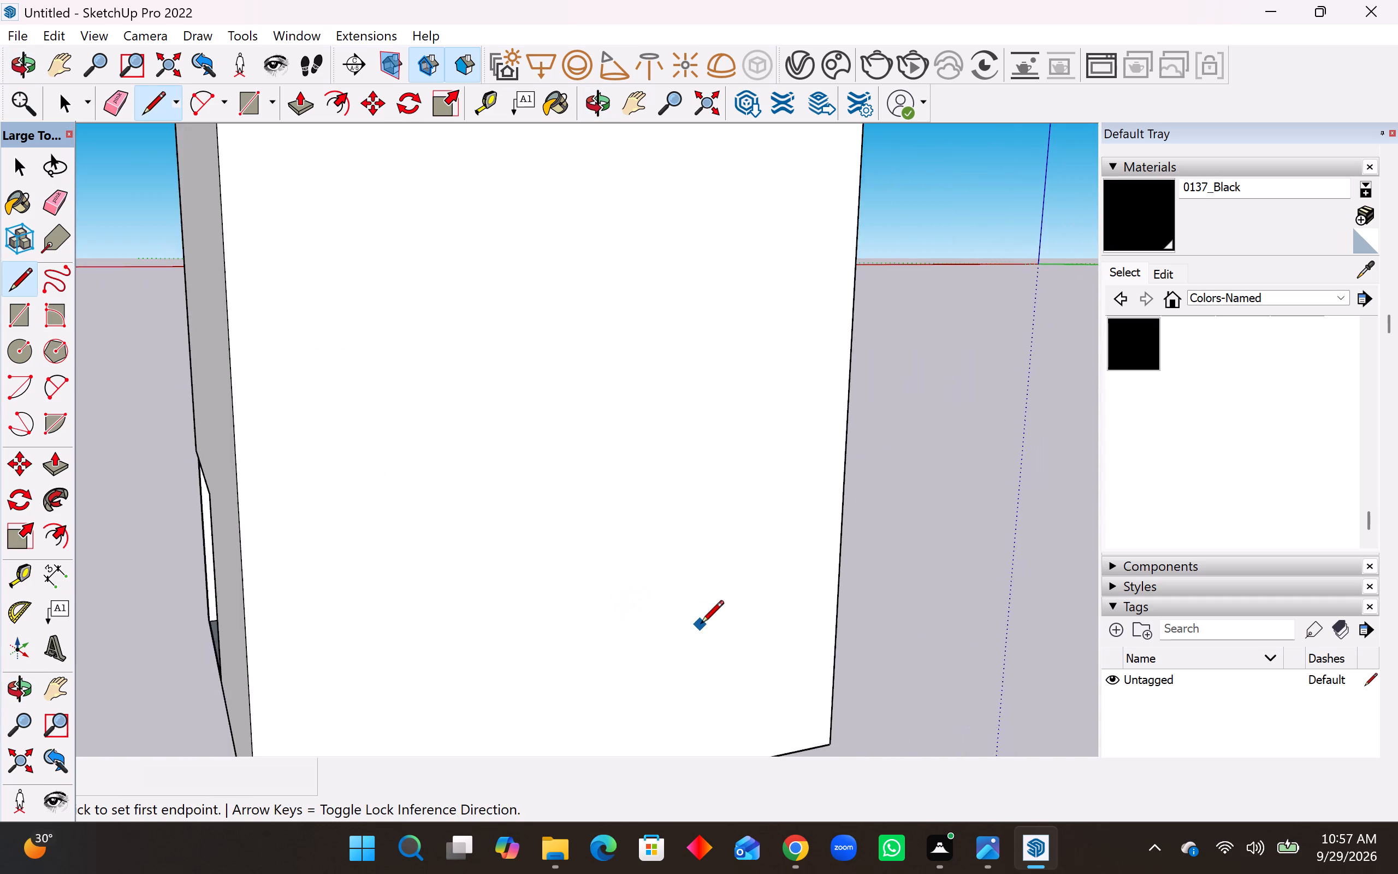
pyautogui.scroll(-17, 701, 625)
pyautogui.middleClick(542, 632)
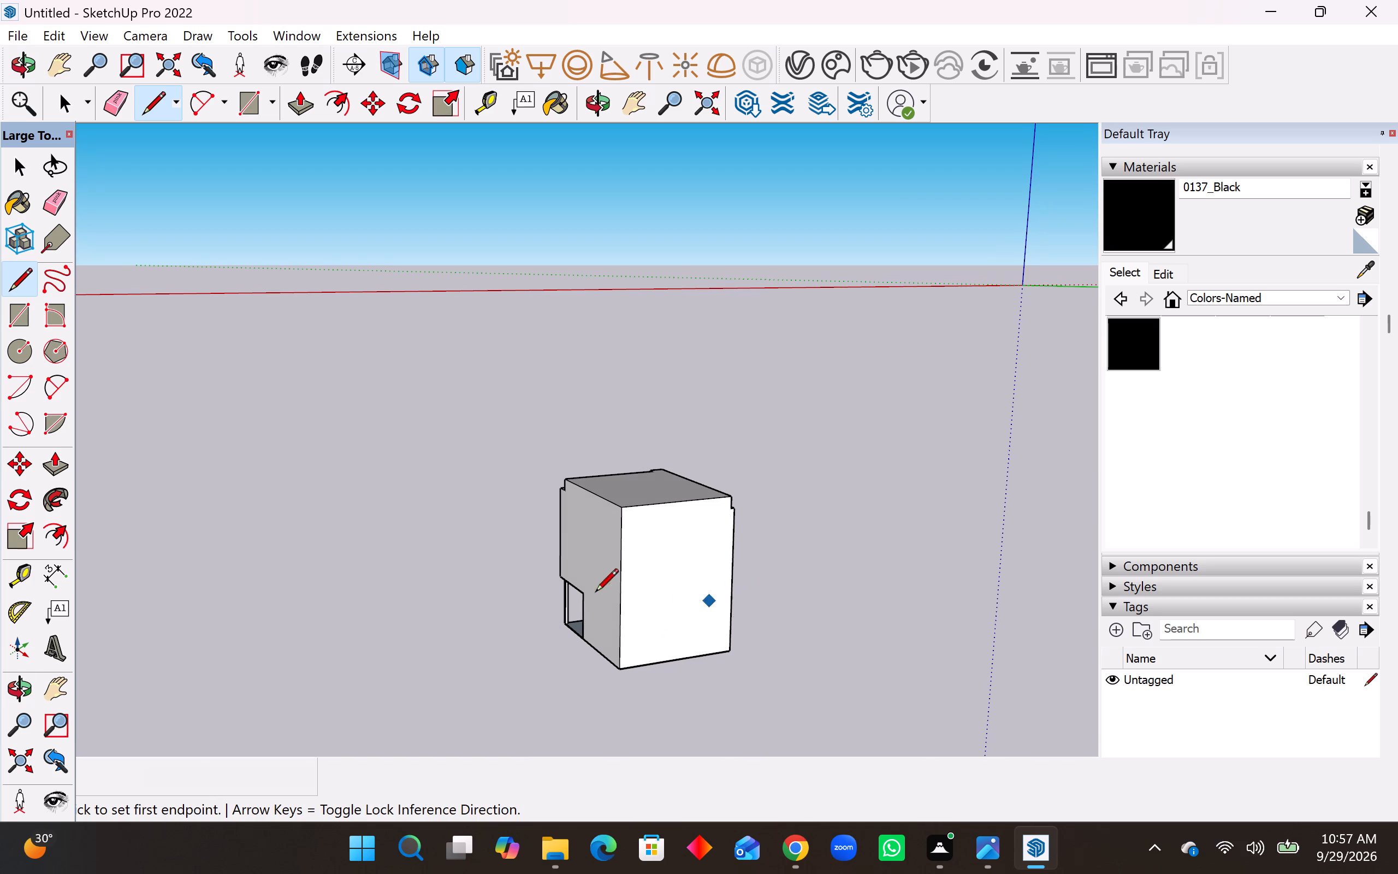
pyautogui.moveTo(574, 588); pyautogui.dragTo(1110, 567, button='middle')
pyautogui.scroll(4, 606, 570)
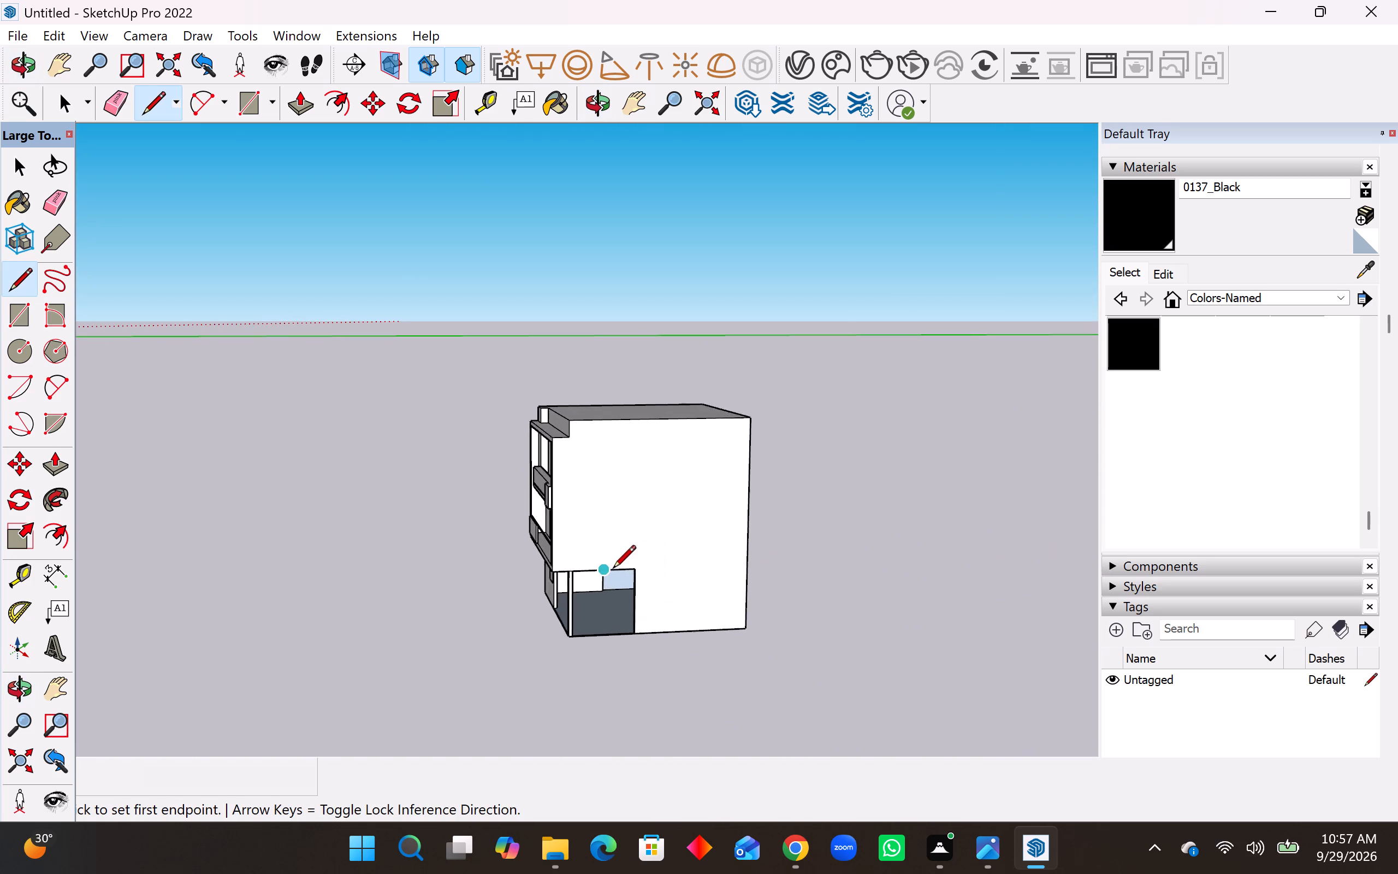
pyautogui.scroll(11, 613, 570)
pyautogui.scroll(-2, 608, 599)
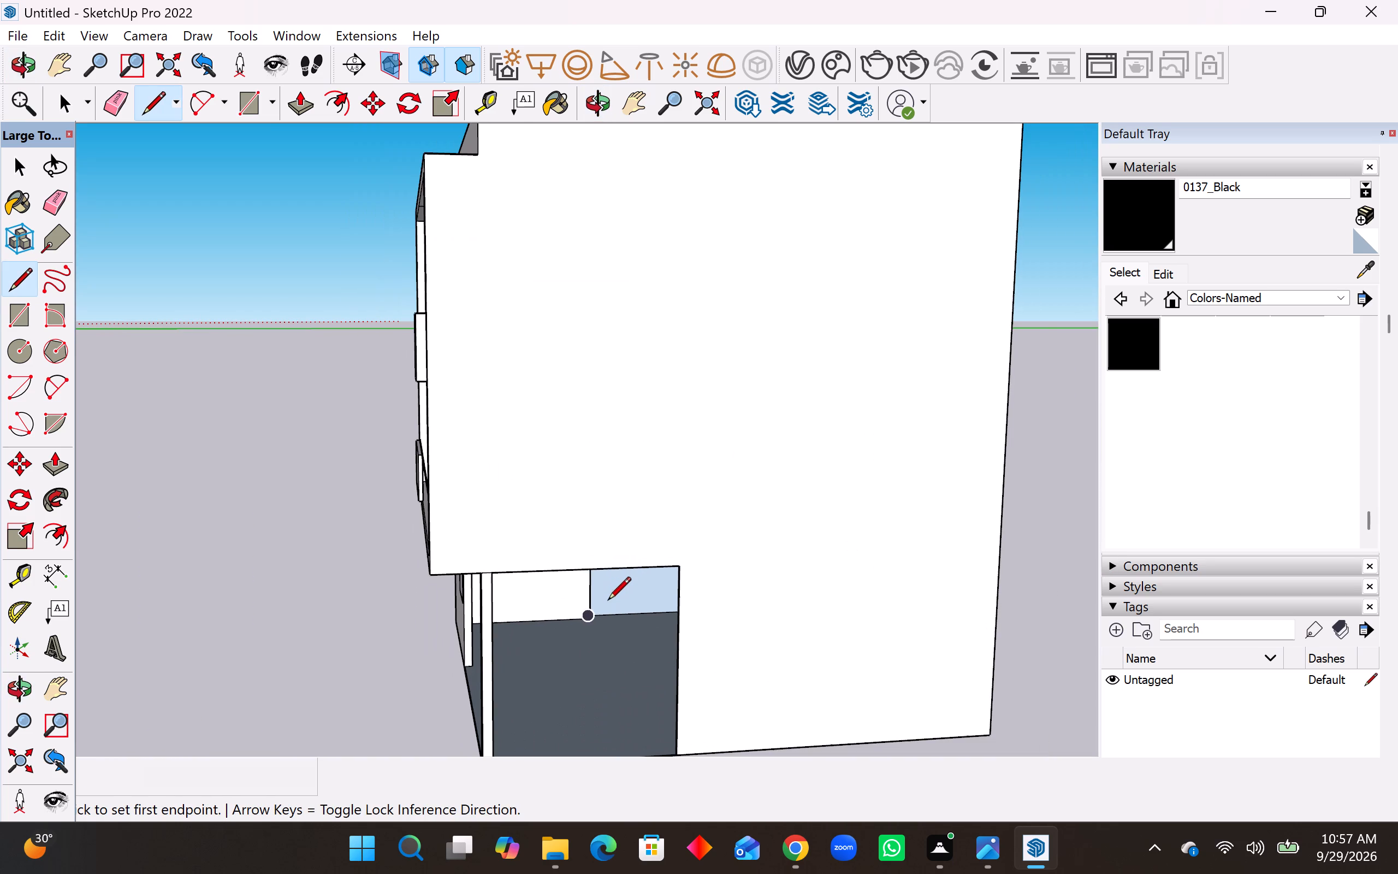
pyautogui.scroll(9, 584, 630)
pyautogui.scroll(-4, 582, 623)
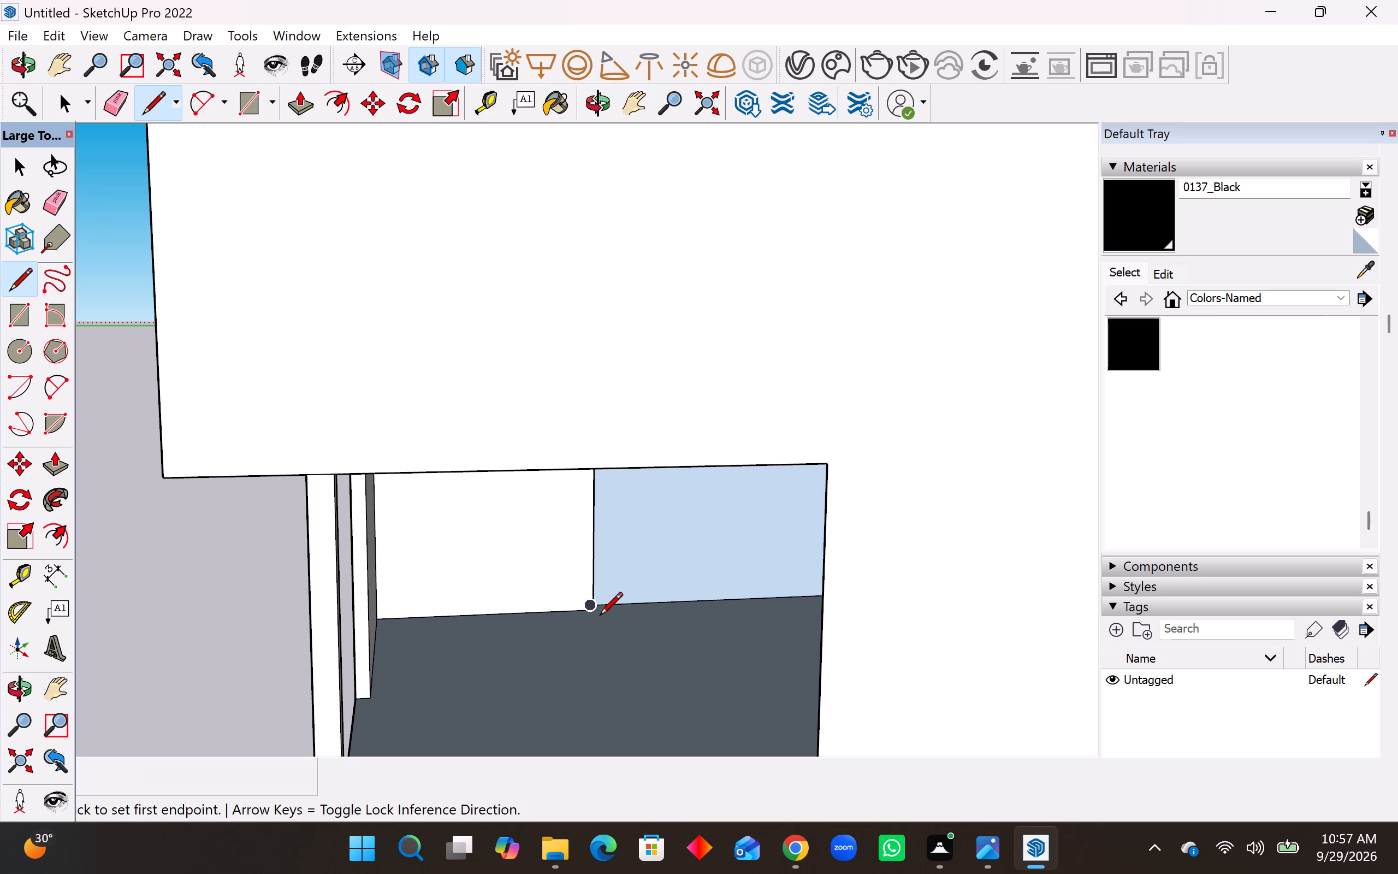
pyautogui.moveTo(600, 617); pyautogui.dragTo(608, 612, button='middle')
pyautogui.moveTo(706, 533); pyautogui.dragTo(820, 387, button='middle')
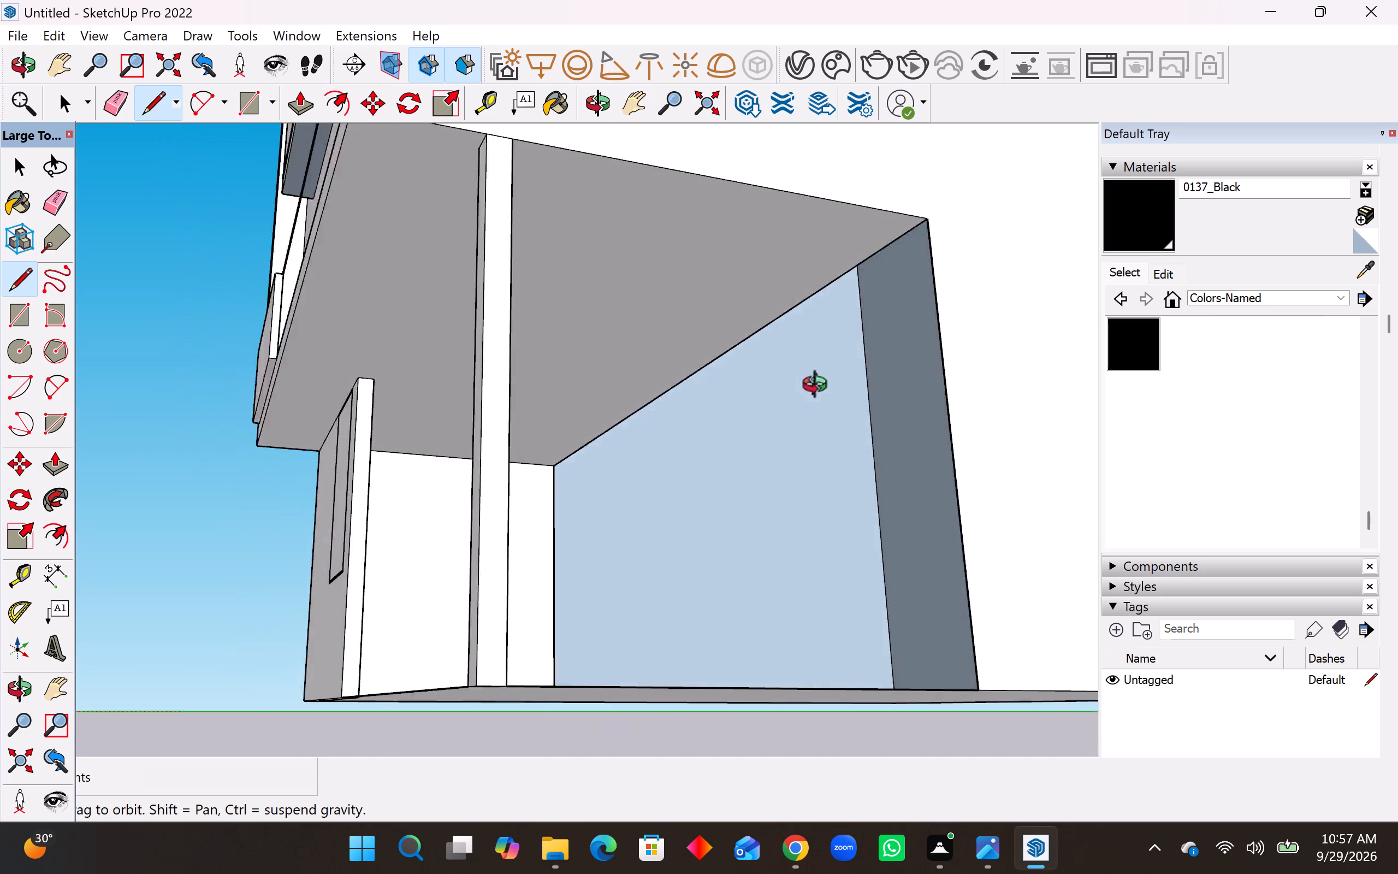
pyautogui.moveTo(820, 387); pyautogui.dragTo(761, 546, button='middle')
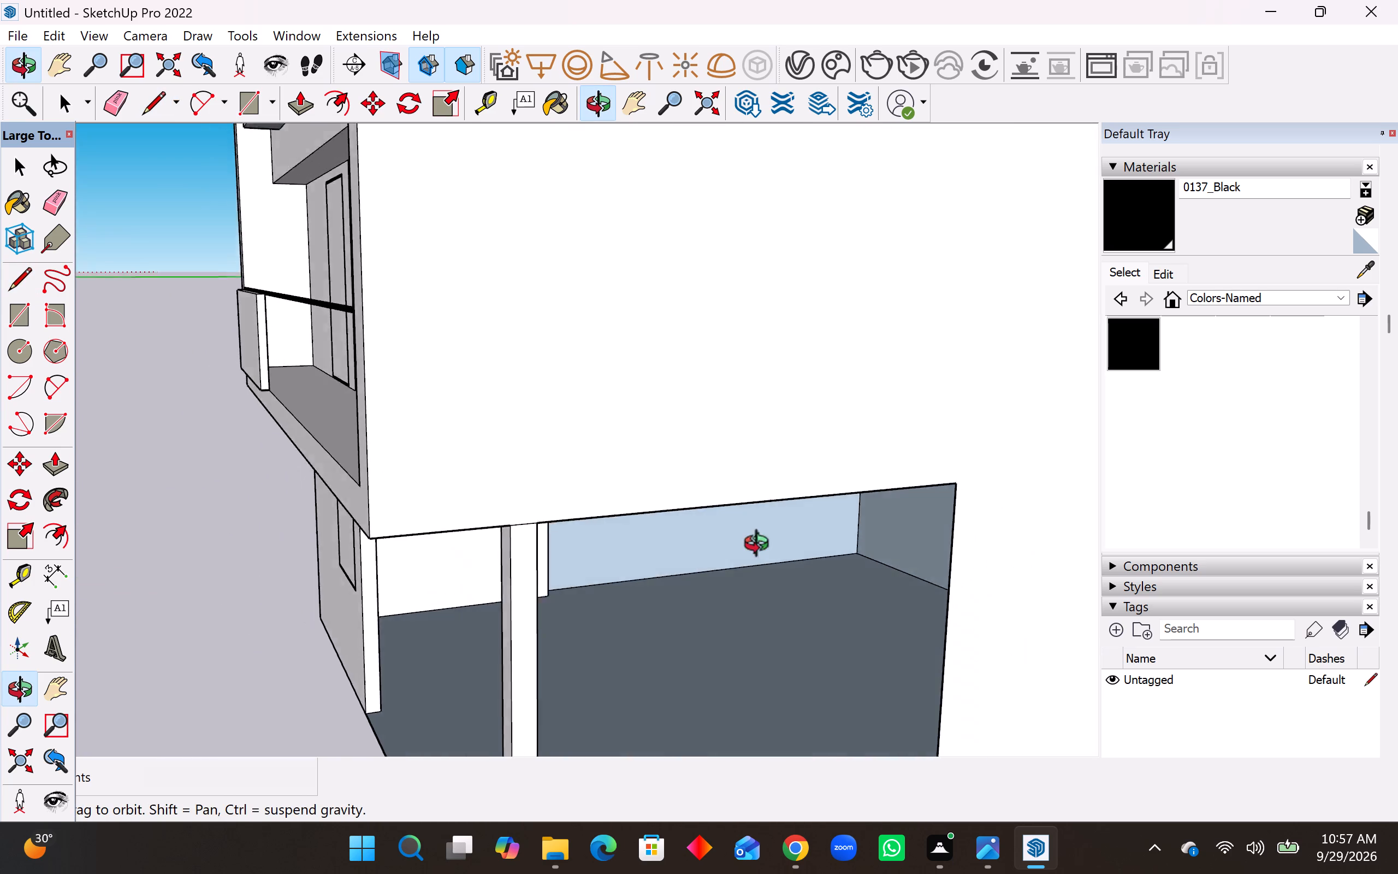
pyautogui.moveTo(761, 546); pyautogui.dragTo(695, 527, button='middle')
pyautogui.scroll(9, 685, 541)
pyautogui.moveTo(648, 589); pyautogui.dragTo(448, 687, button='middle')
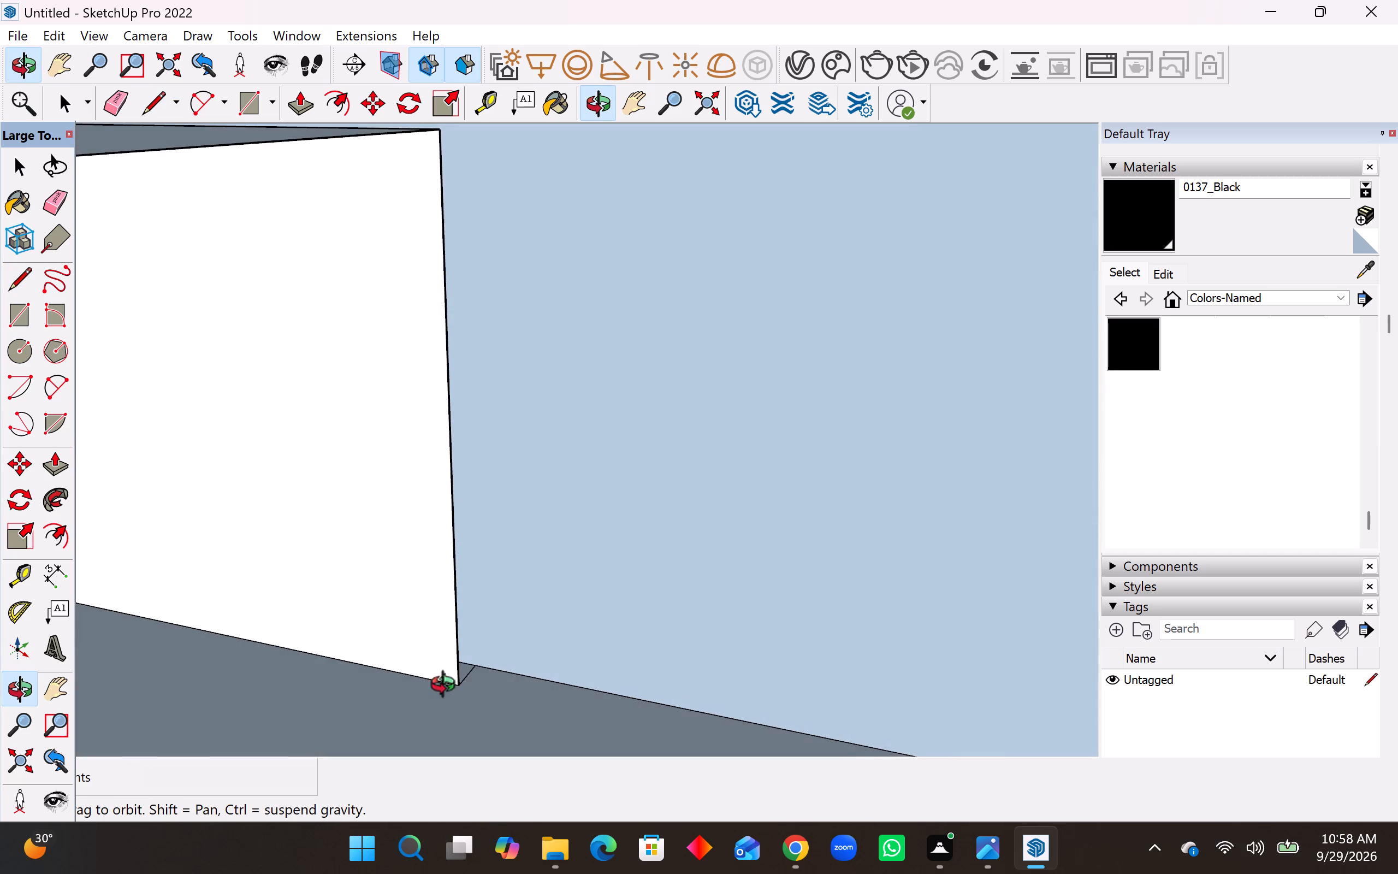
pyautogui.moveTo(448, 687); pyautogui.dragTo(998, 558, button='middle')
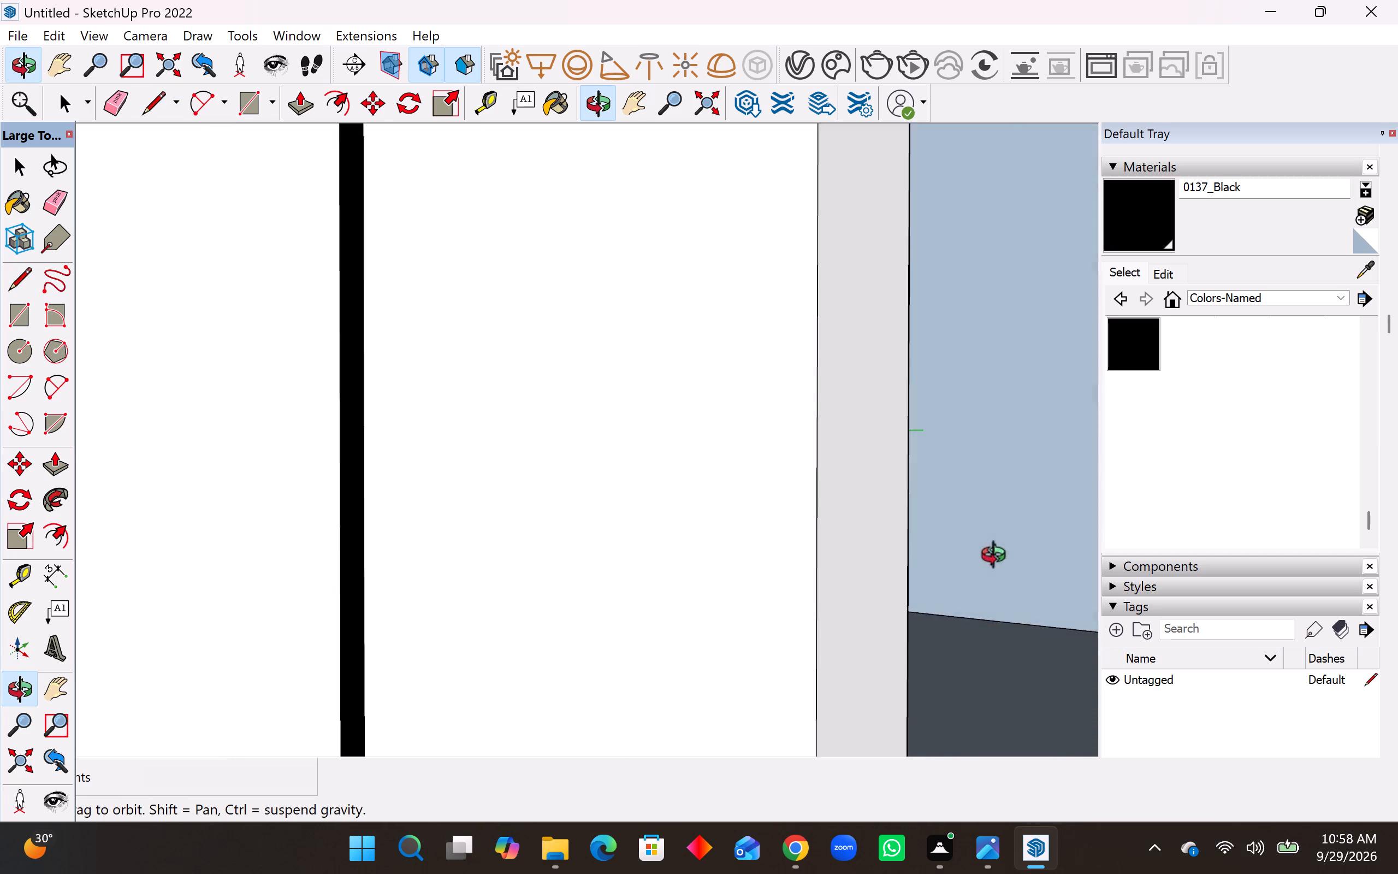
pyautogui.moveTo(998, 558); pyautogui.dragTo(679, 647, button='middle')
pyautogui.middleClick(678, 647)
# Draw a 35' floor line from the base of the recess's inner wall end edge back to the rear wall, parallel to the side wall.
pyautogui.scroll(-2, 525, 654)
pyautogui.scroll(-20, 799, 589)
pyautogui.scroll(-4, 799, 589)
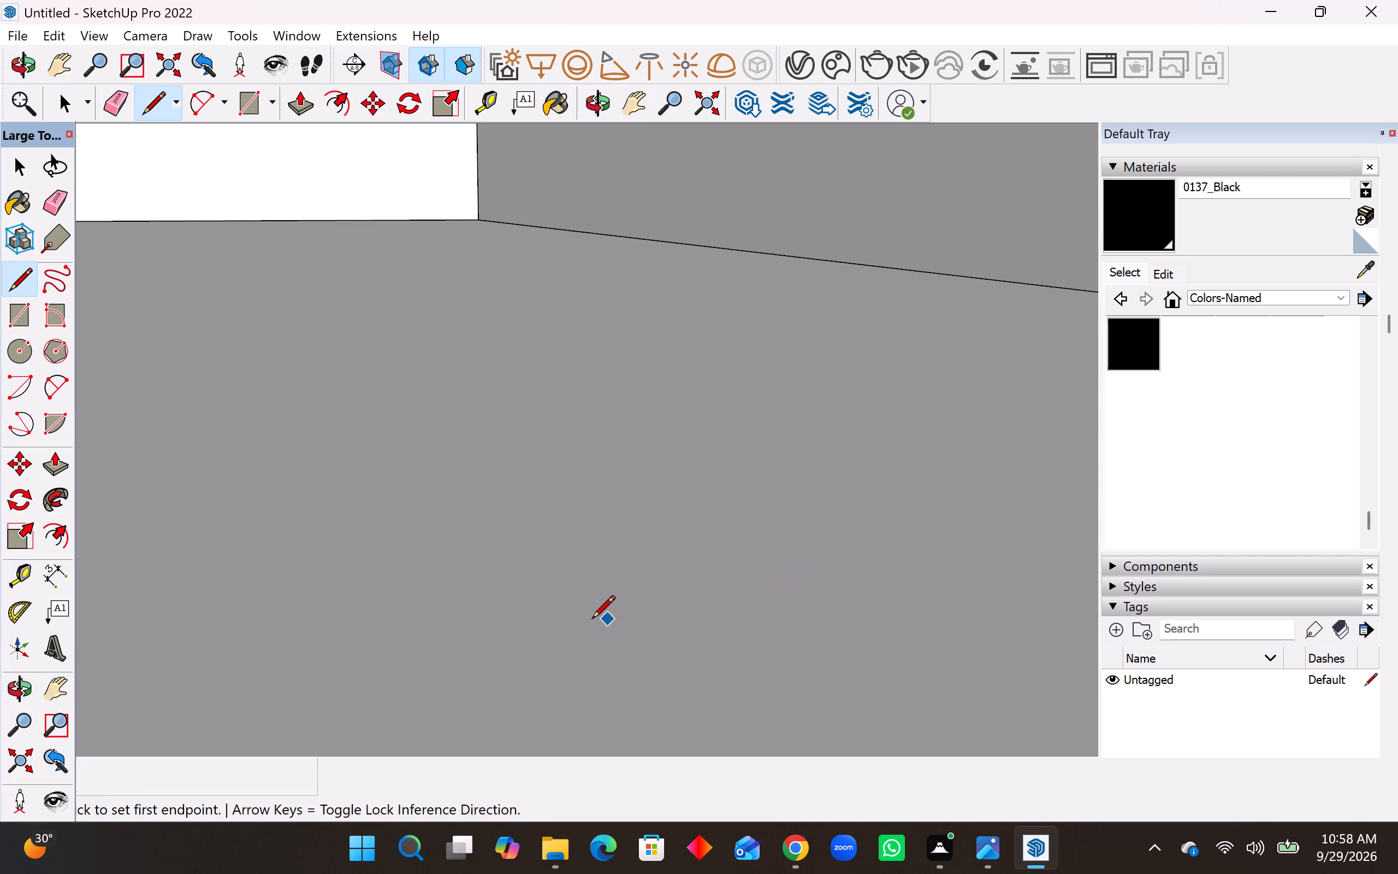
pyautogui.scroll(-20, 592, 620)
pyautogui.scroll(-20, 592, 620)
pyautogui.scroll(-5, 592, 620)
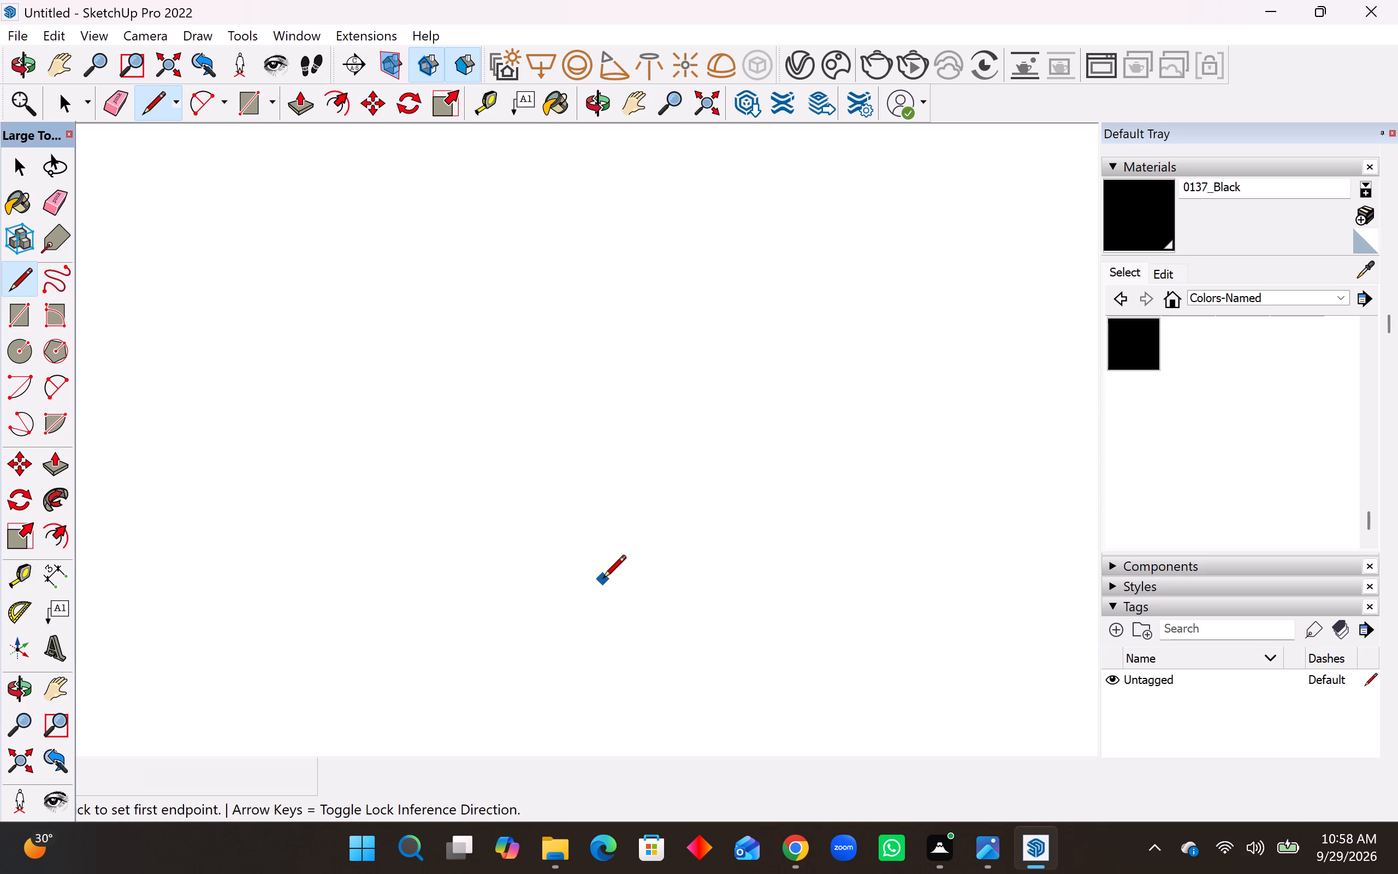
pyautogui.scroll(-14, 603, 580)
pyautogui.scroll(-14, 552, 683)
pyautogui.scroll(-20, 592, 669)
pyautogui.scroll(-20, 592, 669)
pyautogui.scroll(-2, 592, 669)
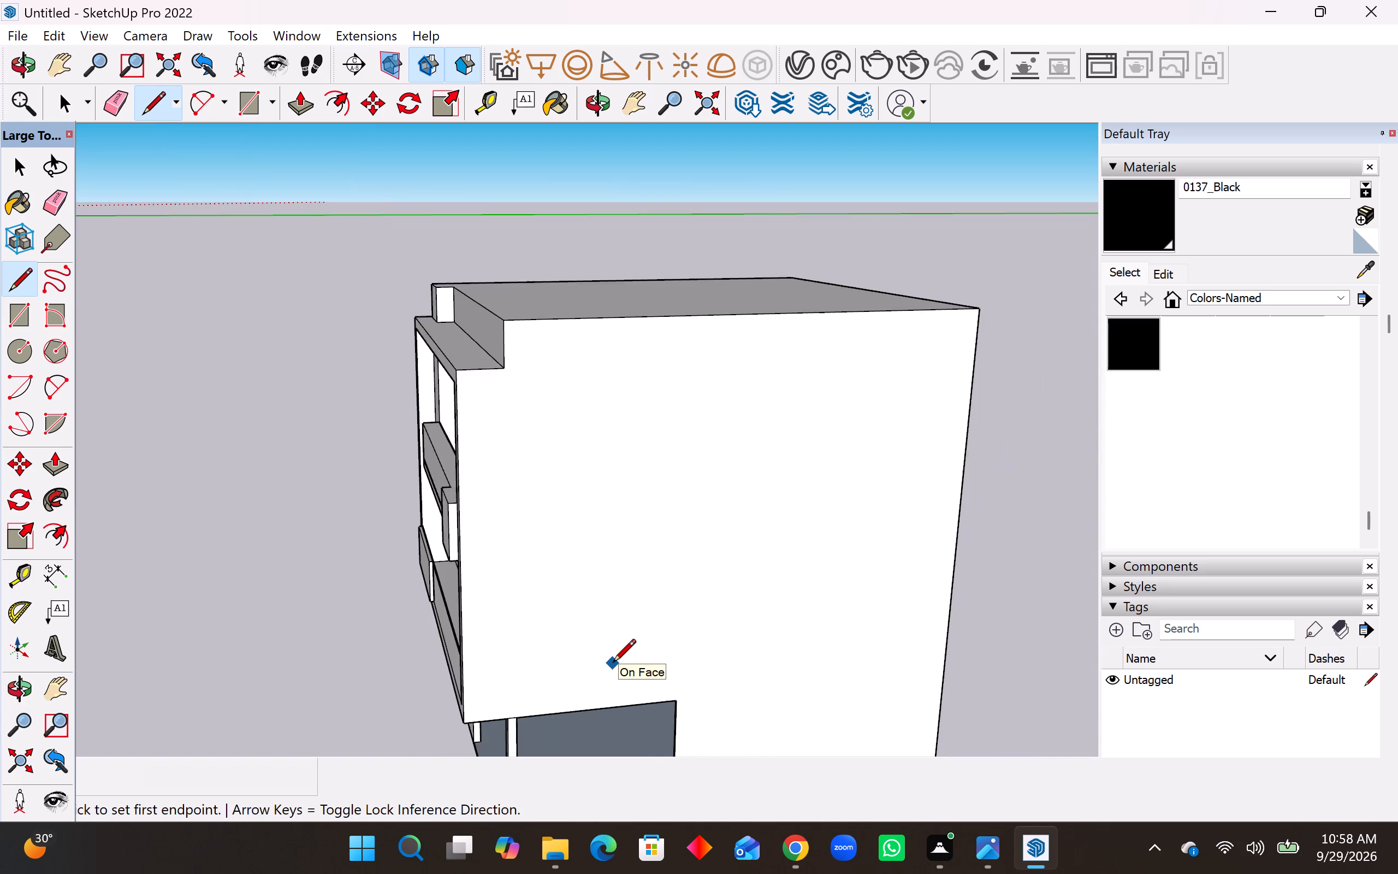
pyautogui.scroll(-6, 613, 664)
pyautogui.moveTo(599, 676); pyautogui.dragTo(624, 571, button='middle')
pyautogui.scroll(5, 573, 712)
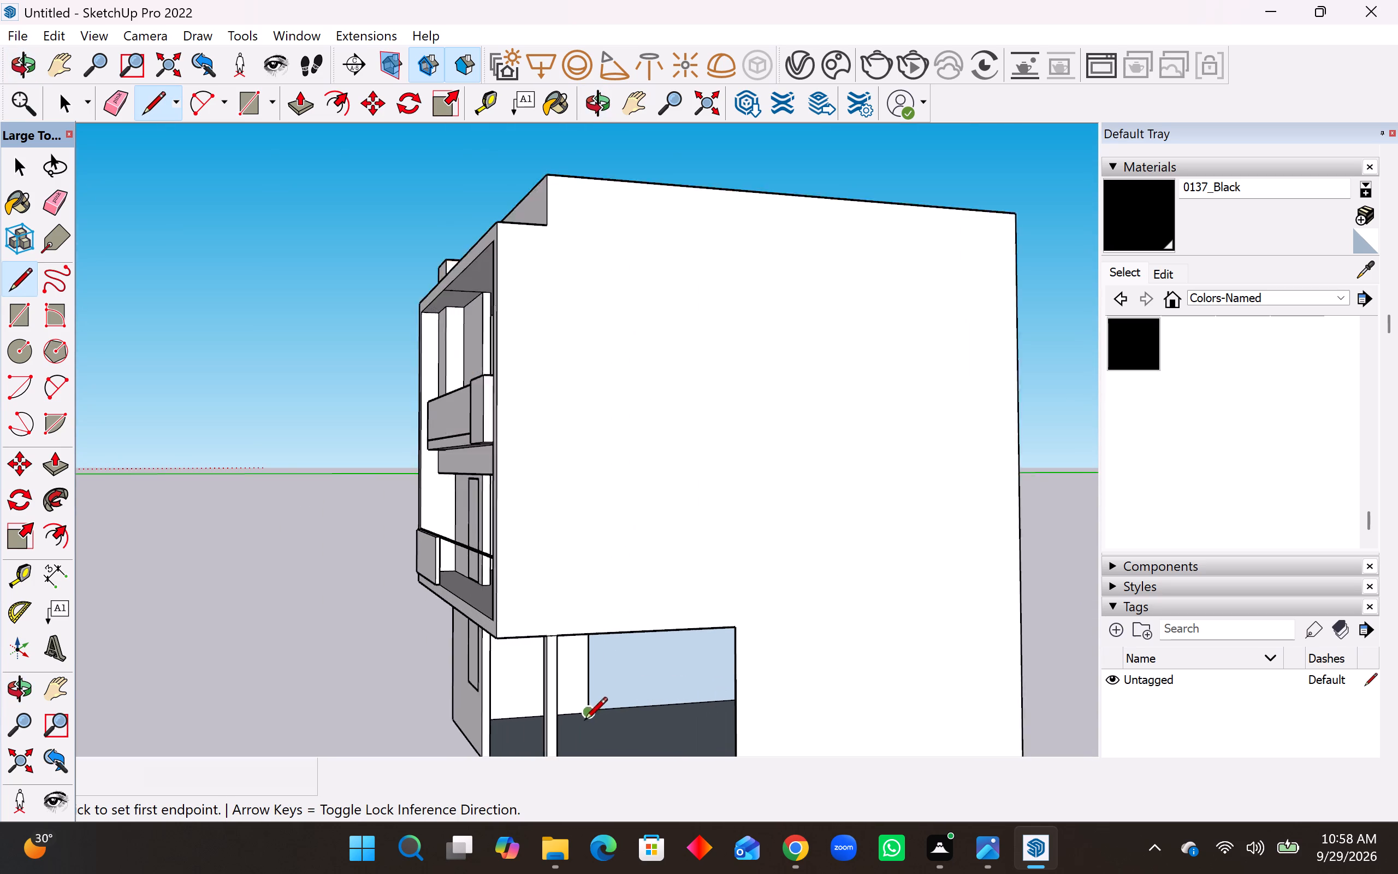
pyautogui.moveTo(607, 728); pyautogui.dragTo(791, 713, button='middle')
pyautogui.scroll(4, 578, 704)
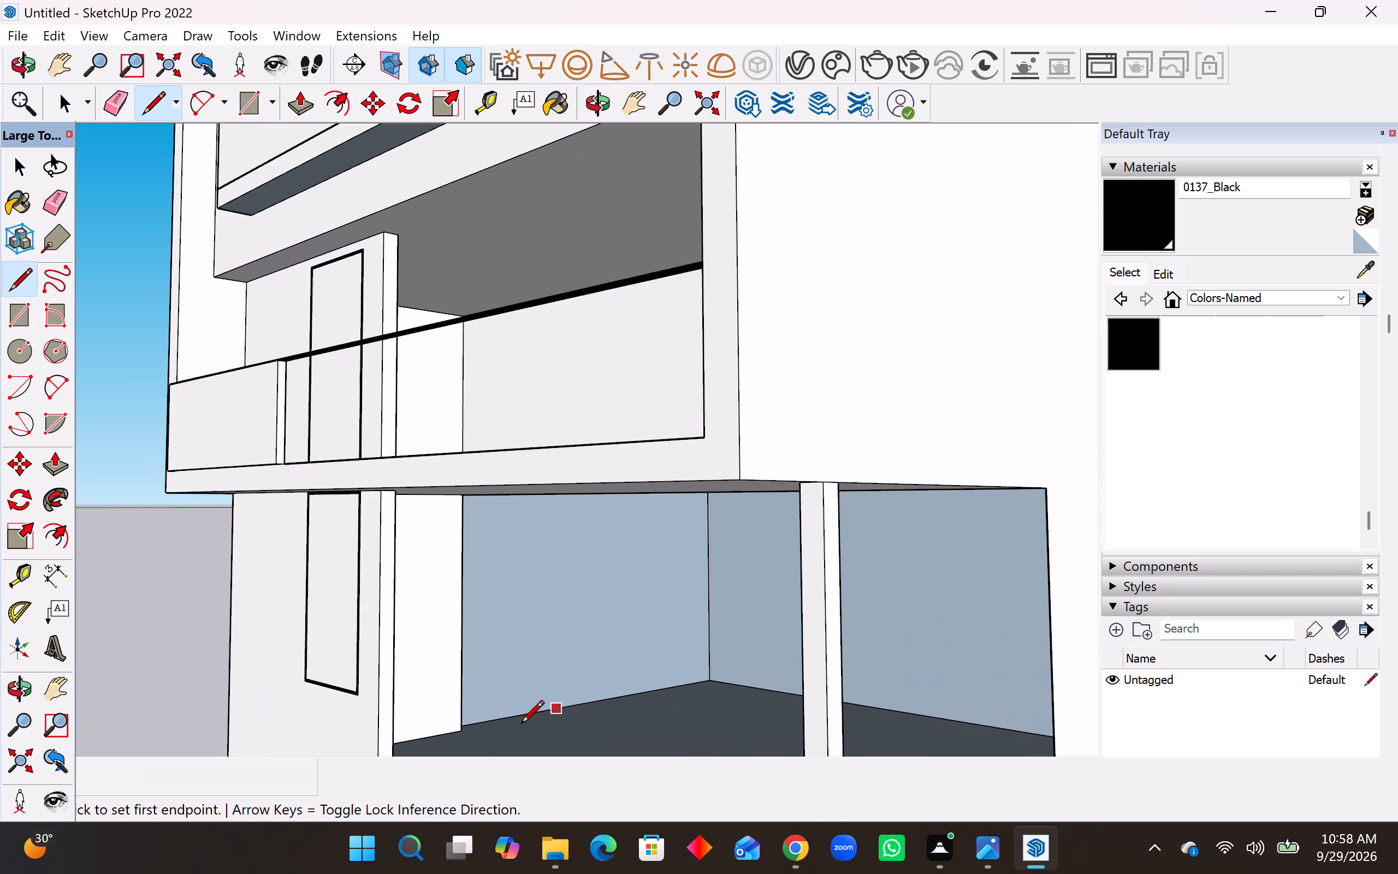
pyautogui.click(463, 730)
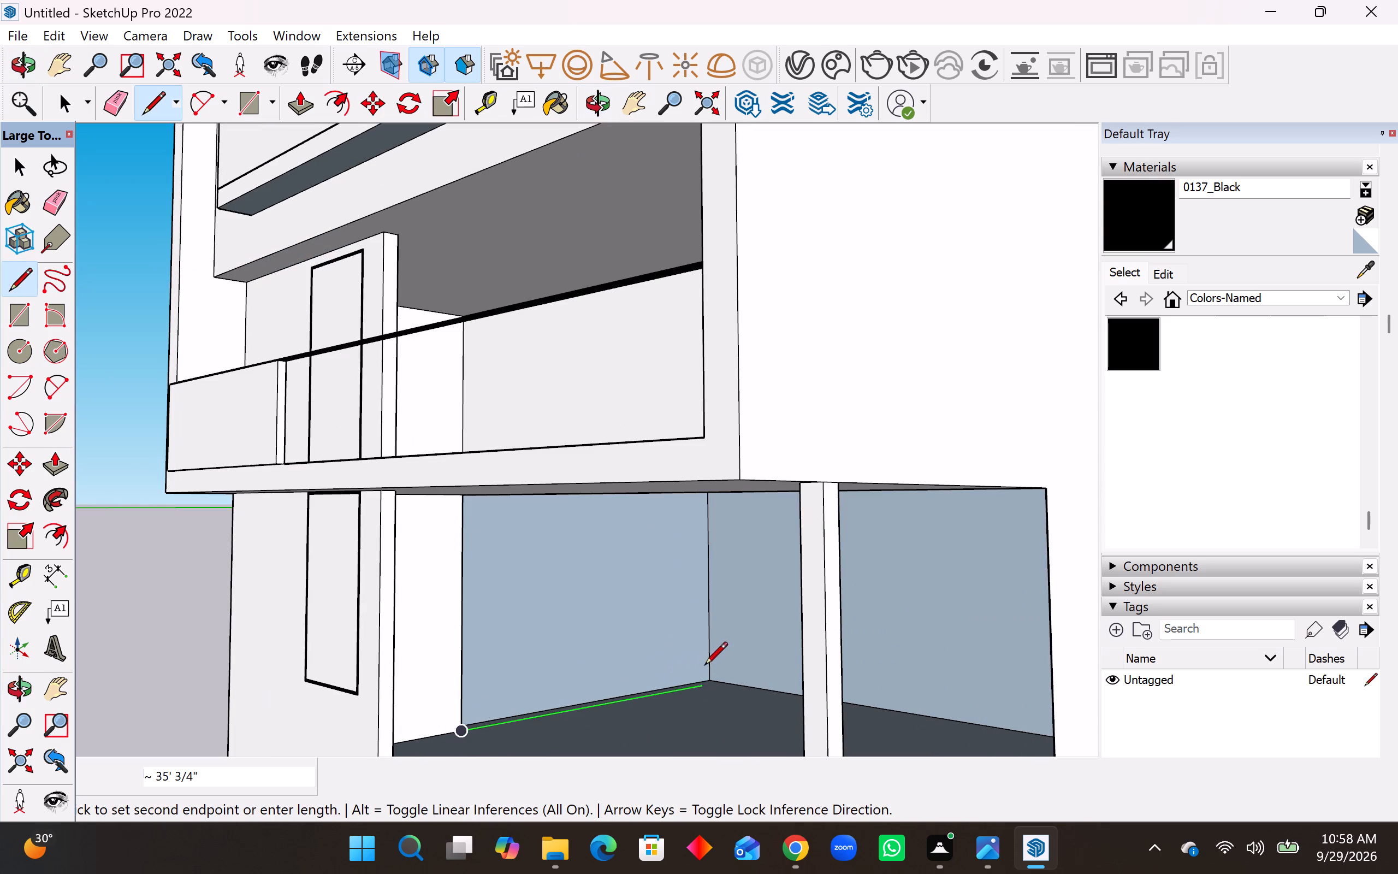
pyautogui.scroll(2, 718, 680)
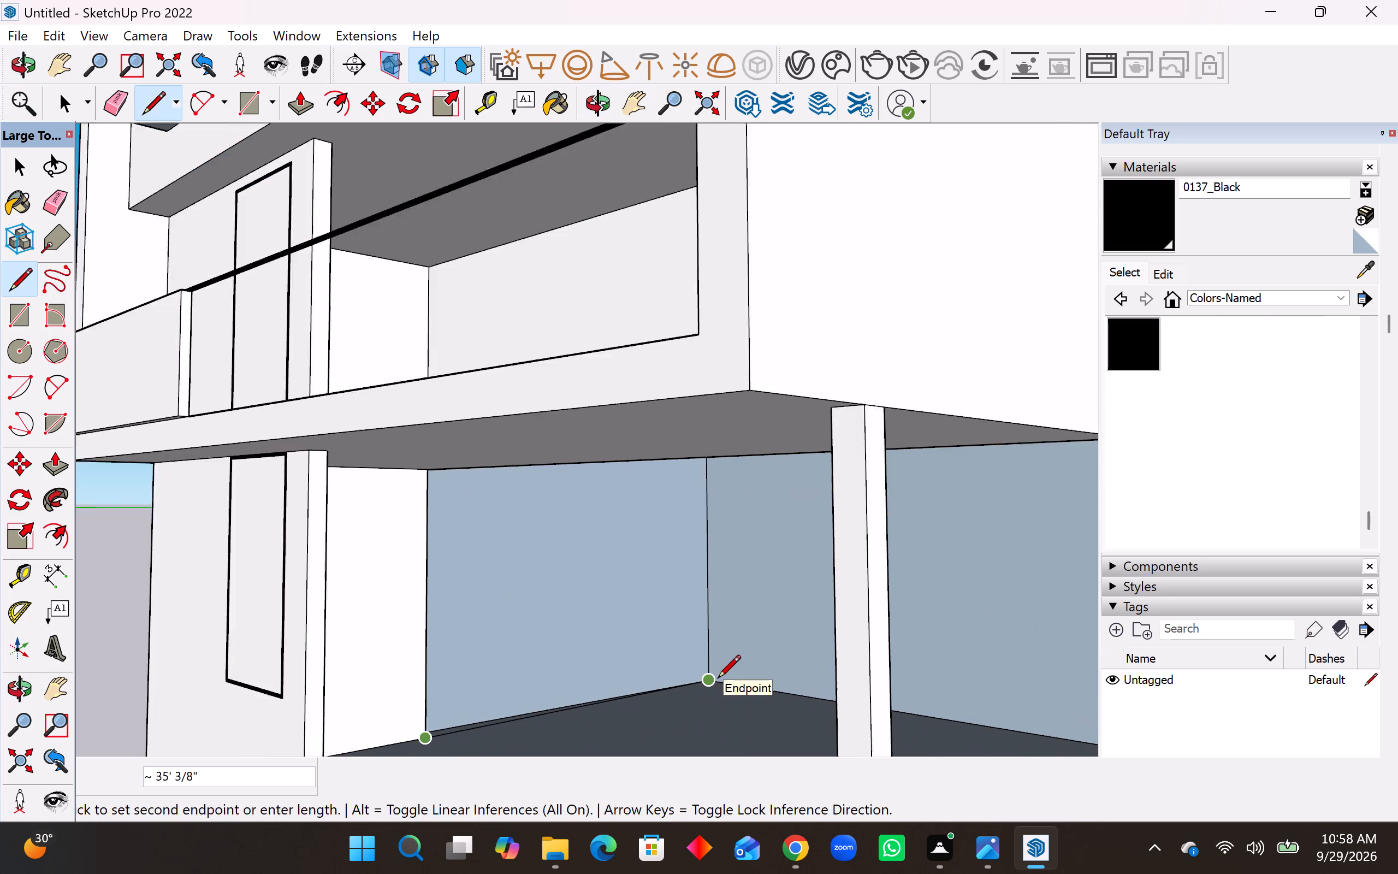
pyautogui.scroll(2, 718, 680)
pyautogui.moveTo(718, 680); pyautogui.dragTo(723, 719, button='middle')
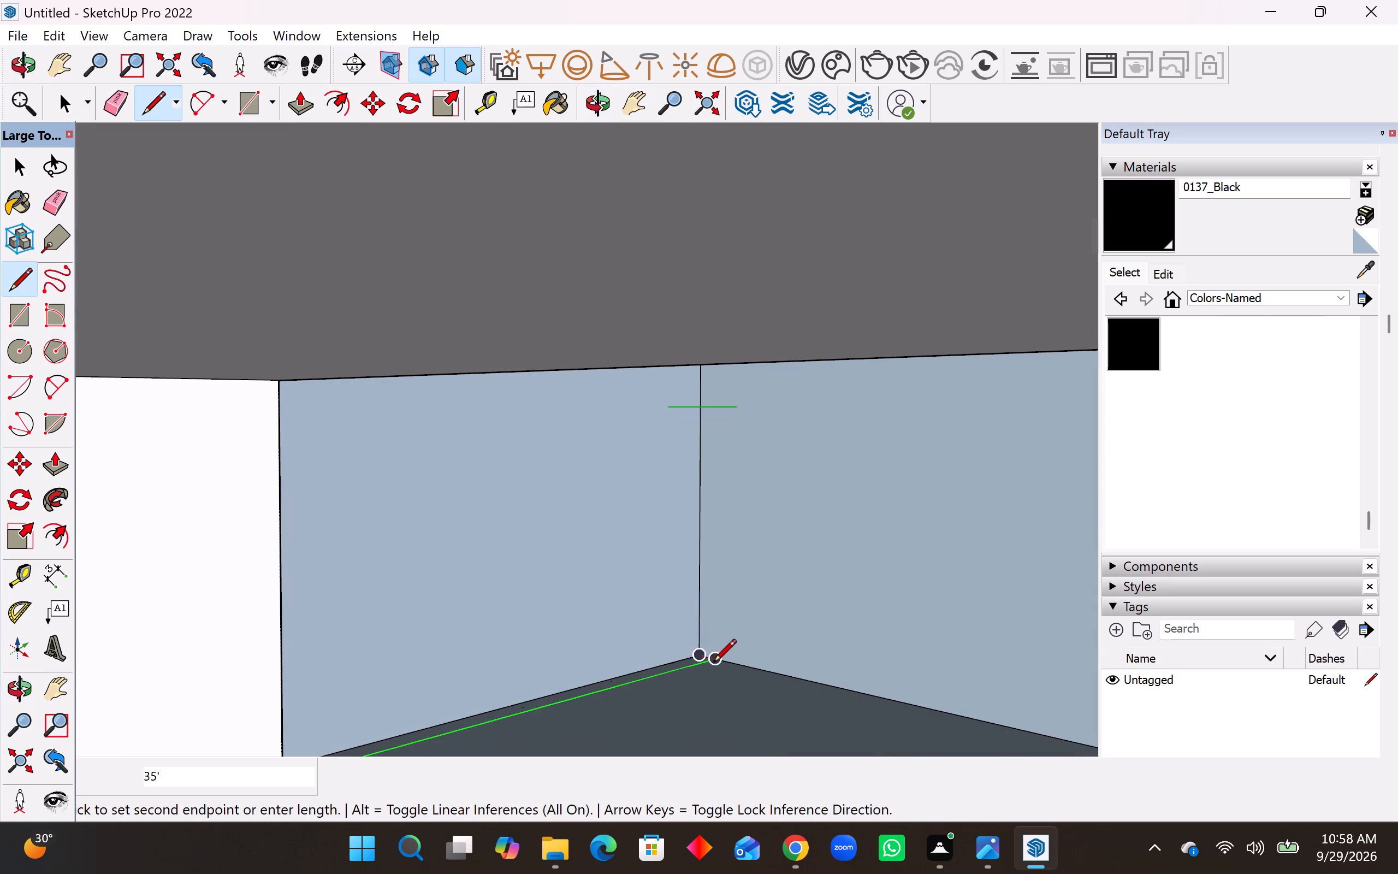
pyautogui.click(713, 662)
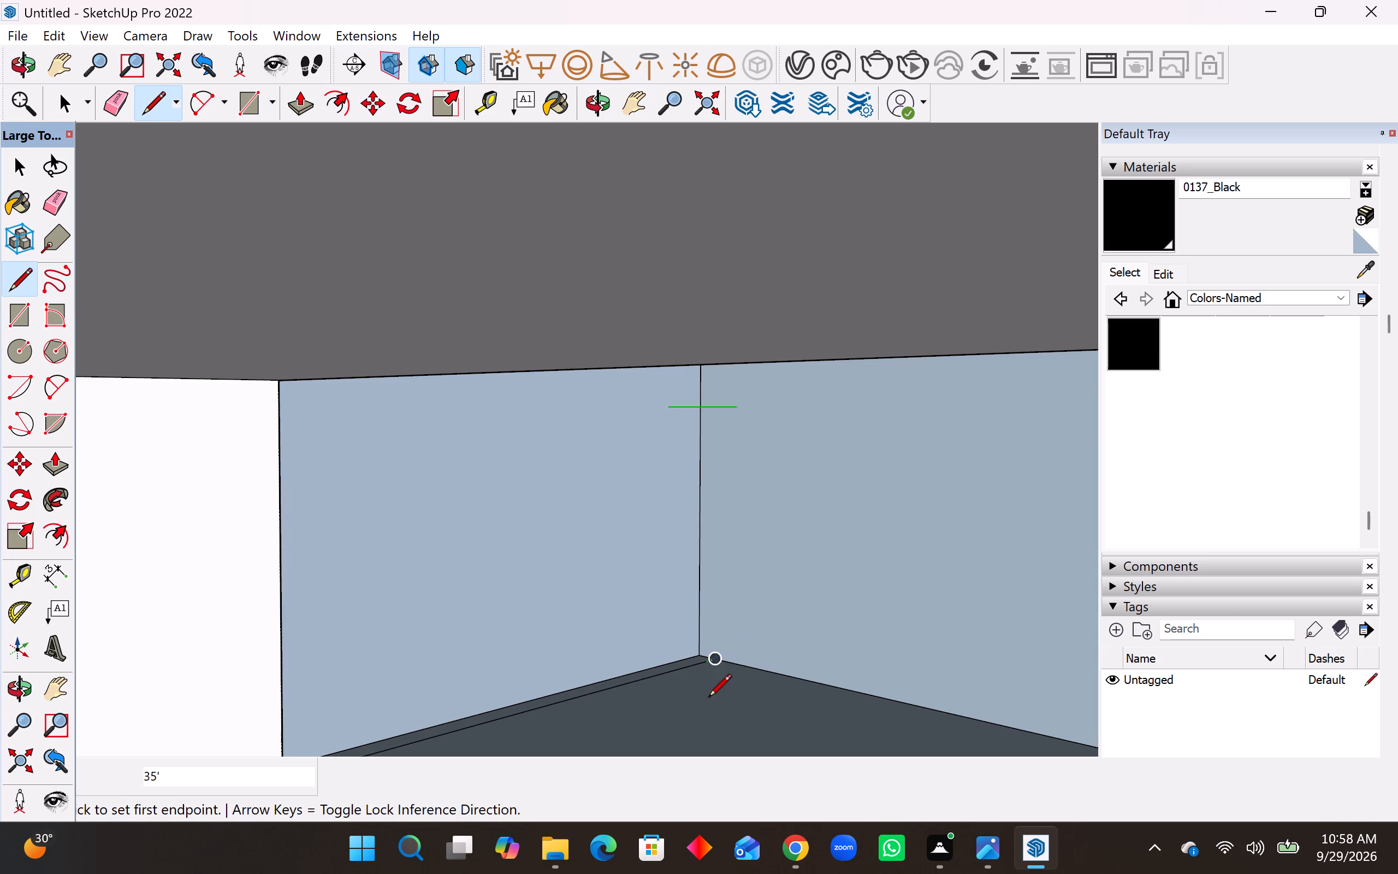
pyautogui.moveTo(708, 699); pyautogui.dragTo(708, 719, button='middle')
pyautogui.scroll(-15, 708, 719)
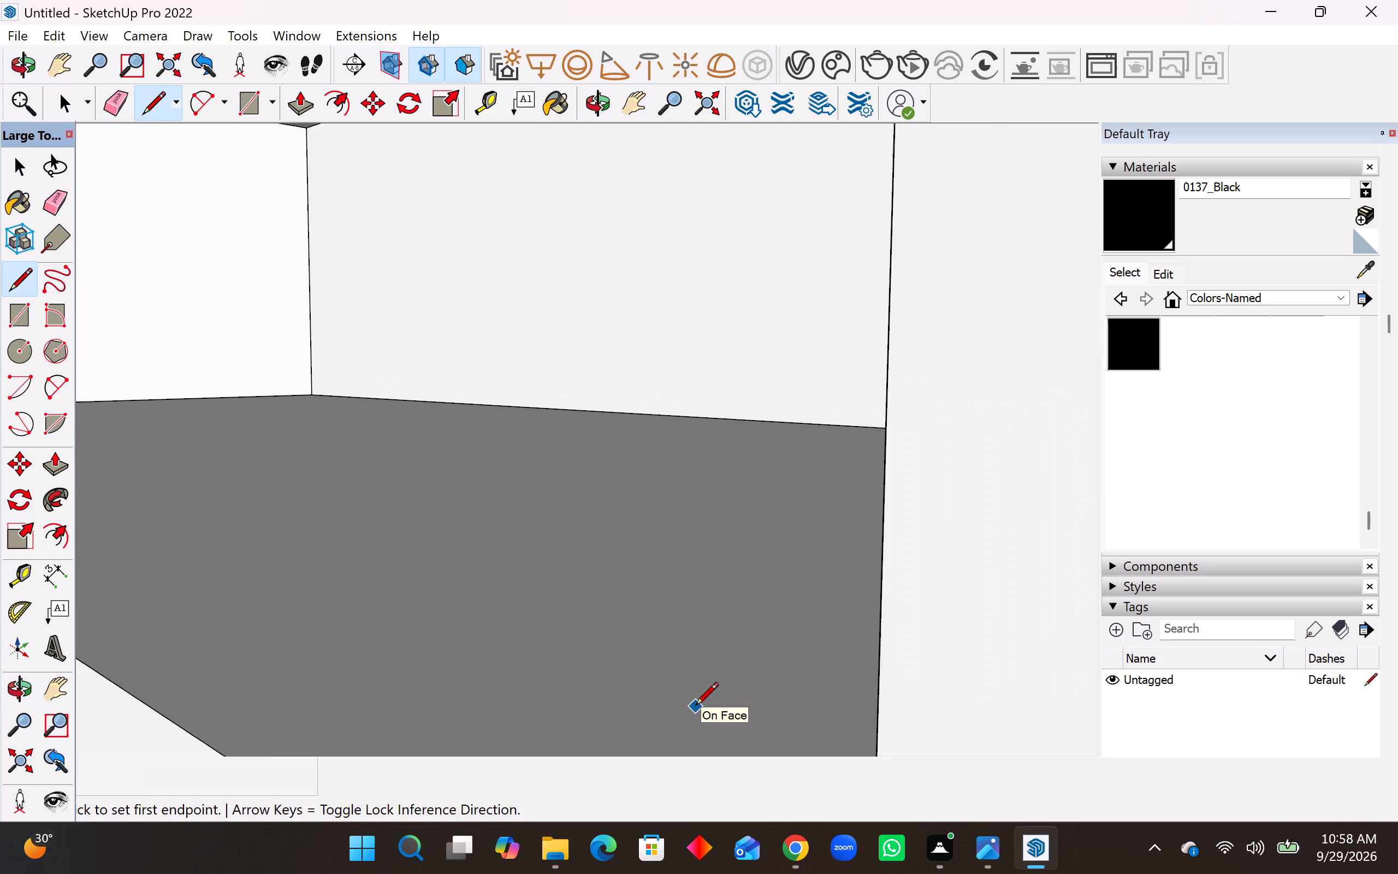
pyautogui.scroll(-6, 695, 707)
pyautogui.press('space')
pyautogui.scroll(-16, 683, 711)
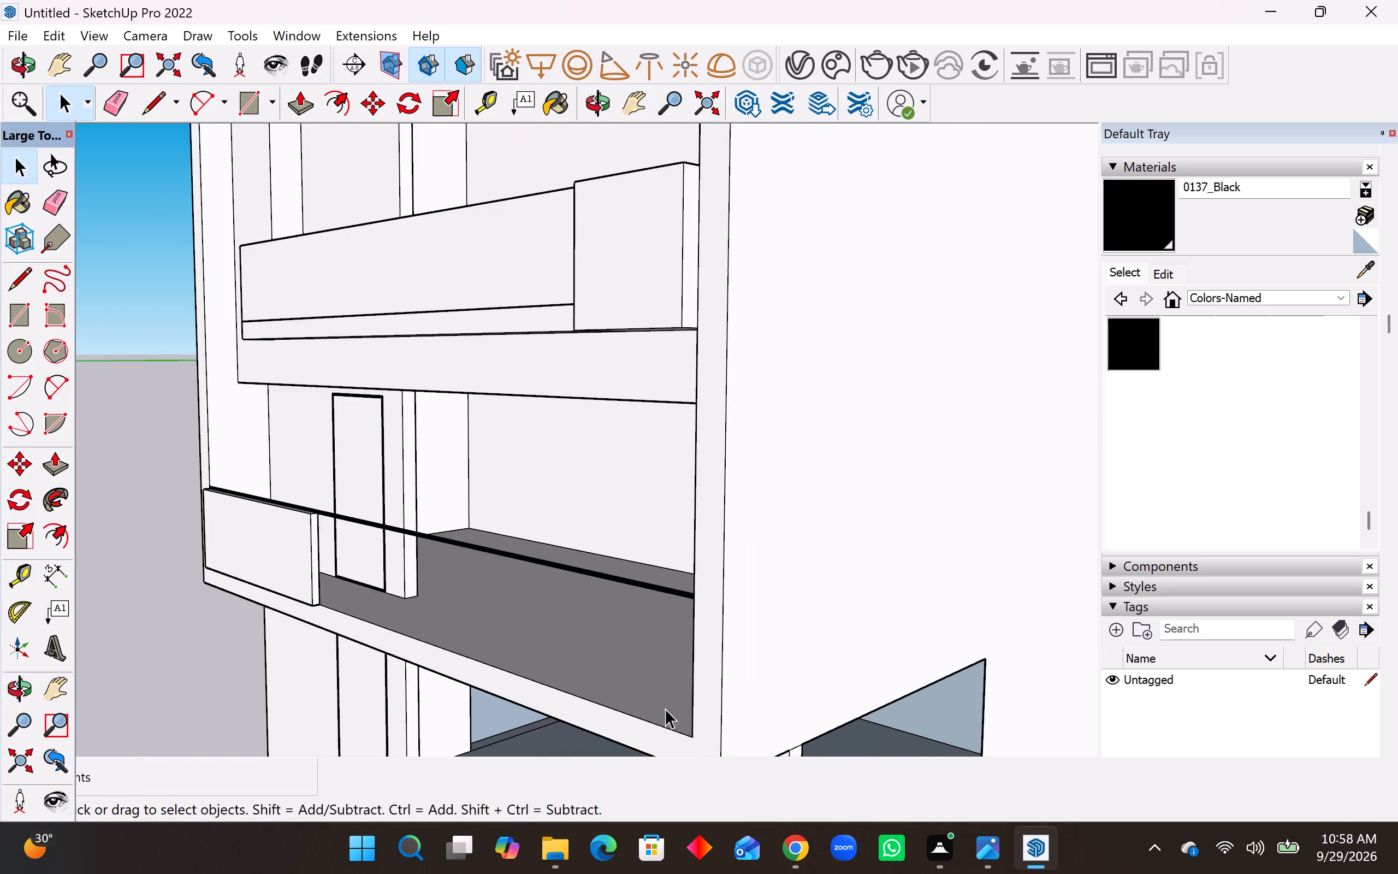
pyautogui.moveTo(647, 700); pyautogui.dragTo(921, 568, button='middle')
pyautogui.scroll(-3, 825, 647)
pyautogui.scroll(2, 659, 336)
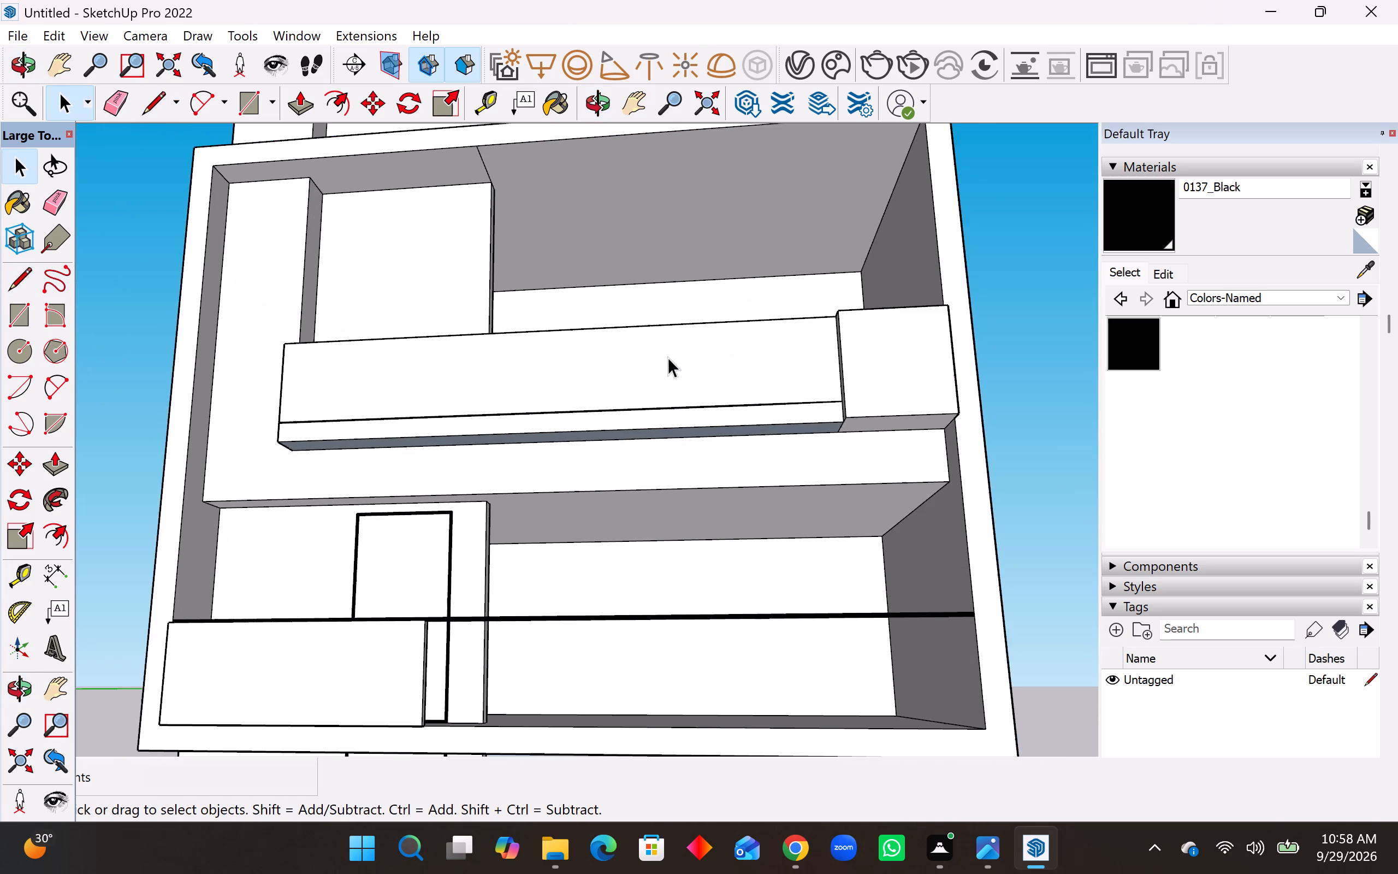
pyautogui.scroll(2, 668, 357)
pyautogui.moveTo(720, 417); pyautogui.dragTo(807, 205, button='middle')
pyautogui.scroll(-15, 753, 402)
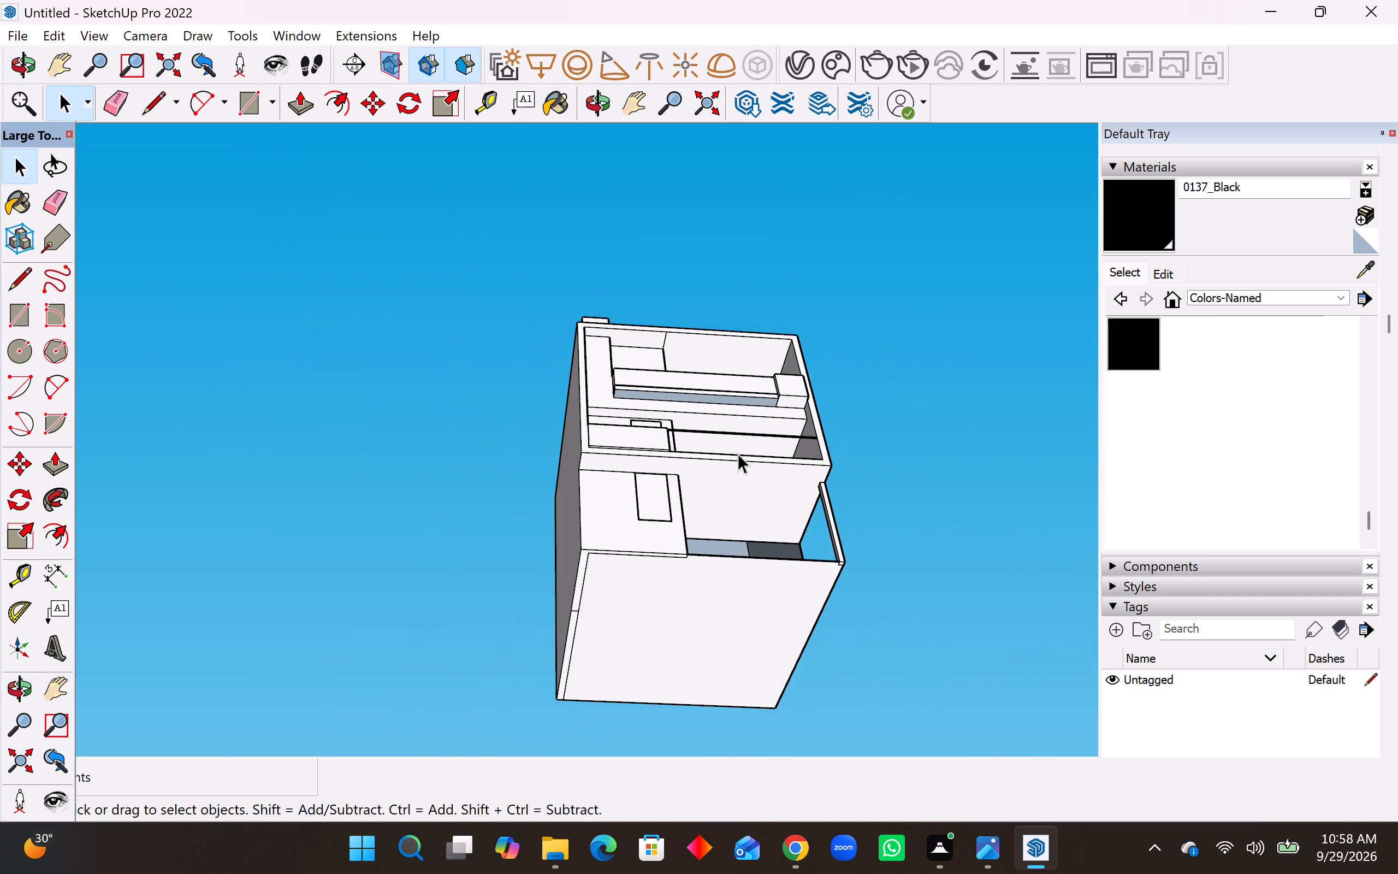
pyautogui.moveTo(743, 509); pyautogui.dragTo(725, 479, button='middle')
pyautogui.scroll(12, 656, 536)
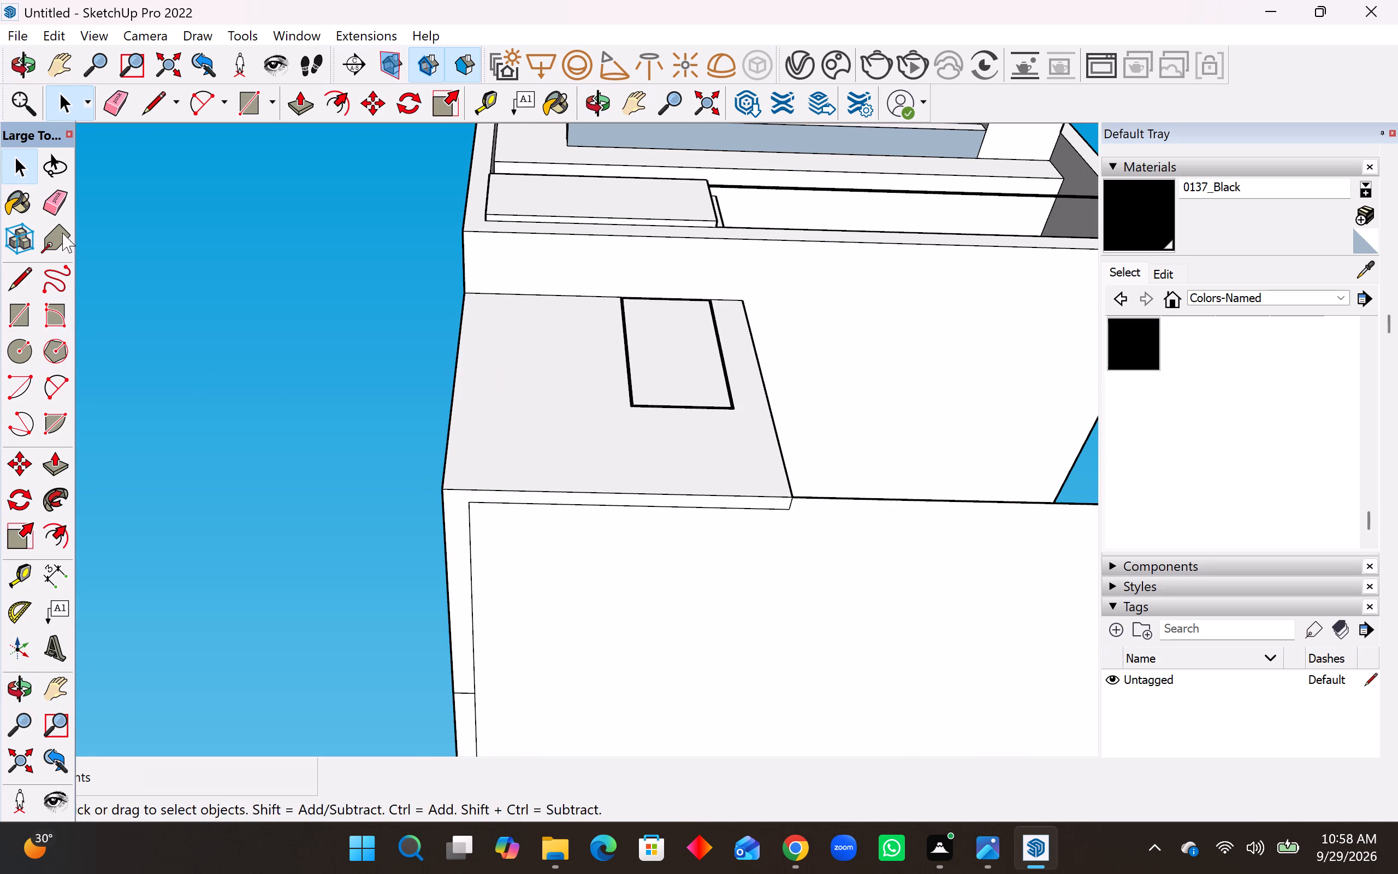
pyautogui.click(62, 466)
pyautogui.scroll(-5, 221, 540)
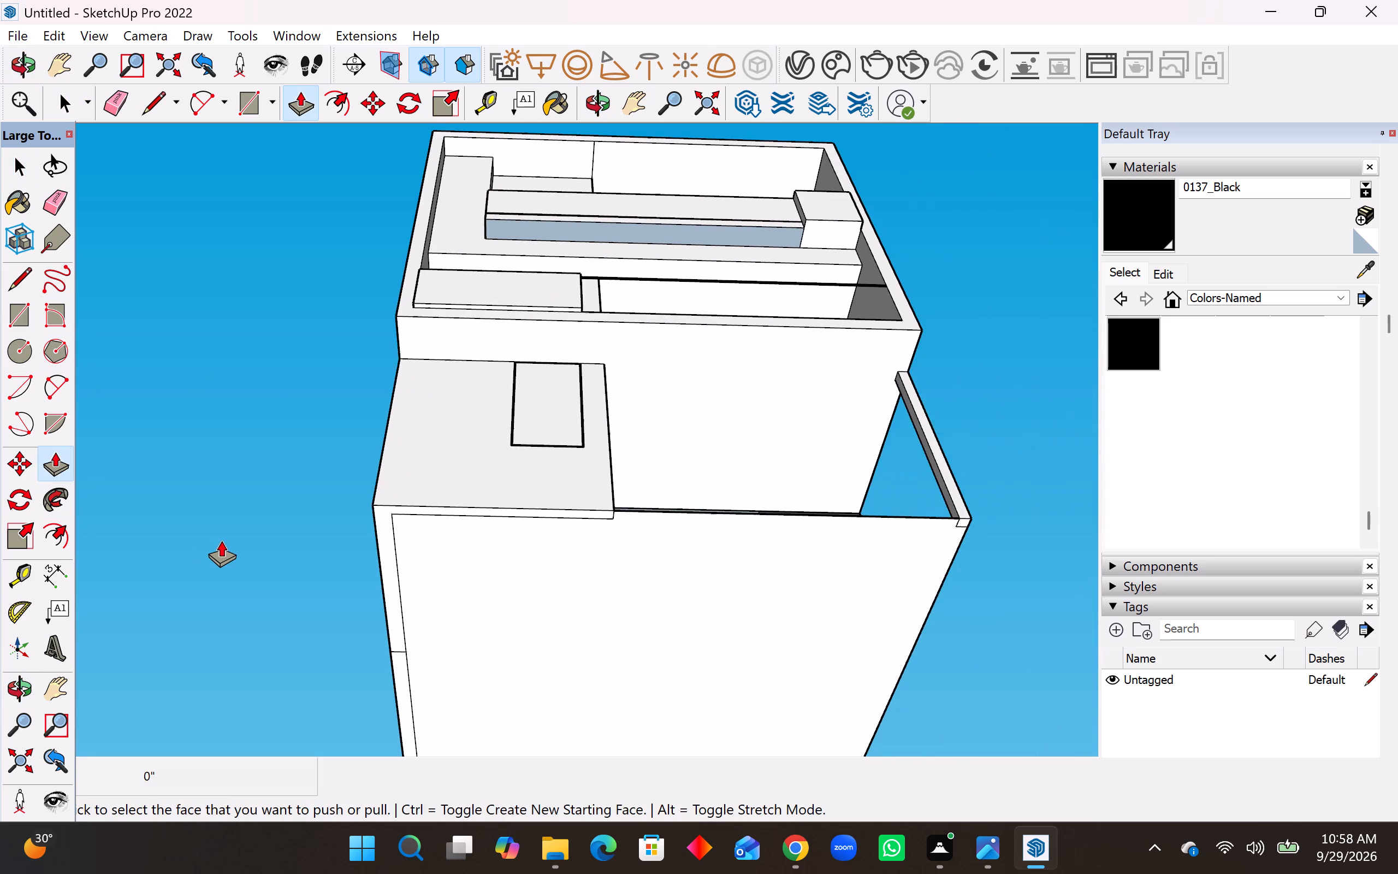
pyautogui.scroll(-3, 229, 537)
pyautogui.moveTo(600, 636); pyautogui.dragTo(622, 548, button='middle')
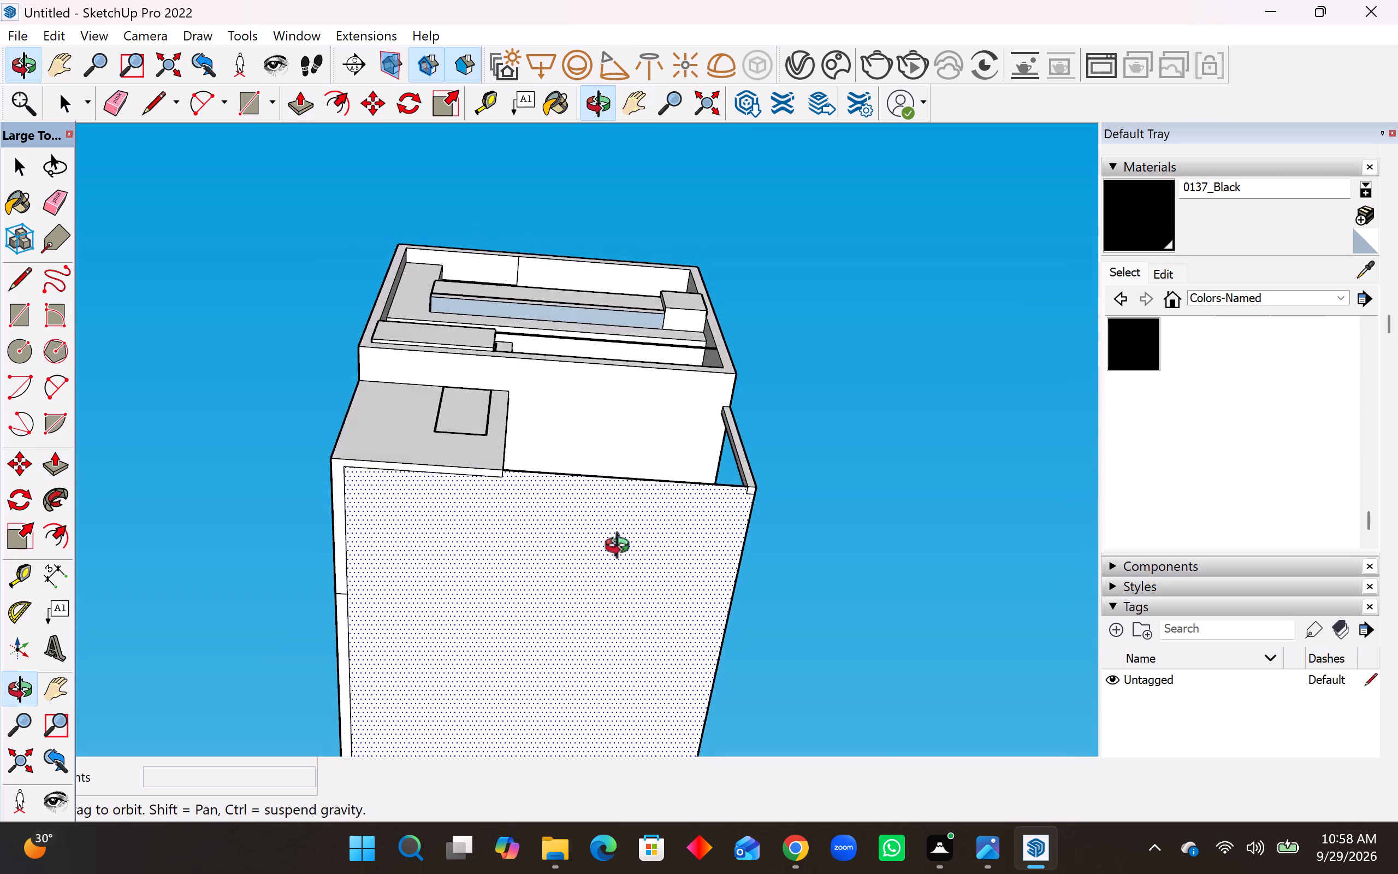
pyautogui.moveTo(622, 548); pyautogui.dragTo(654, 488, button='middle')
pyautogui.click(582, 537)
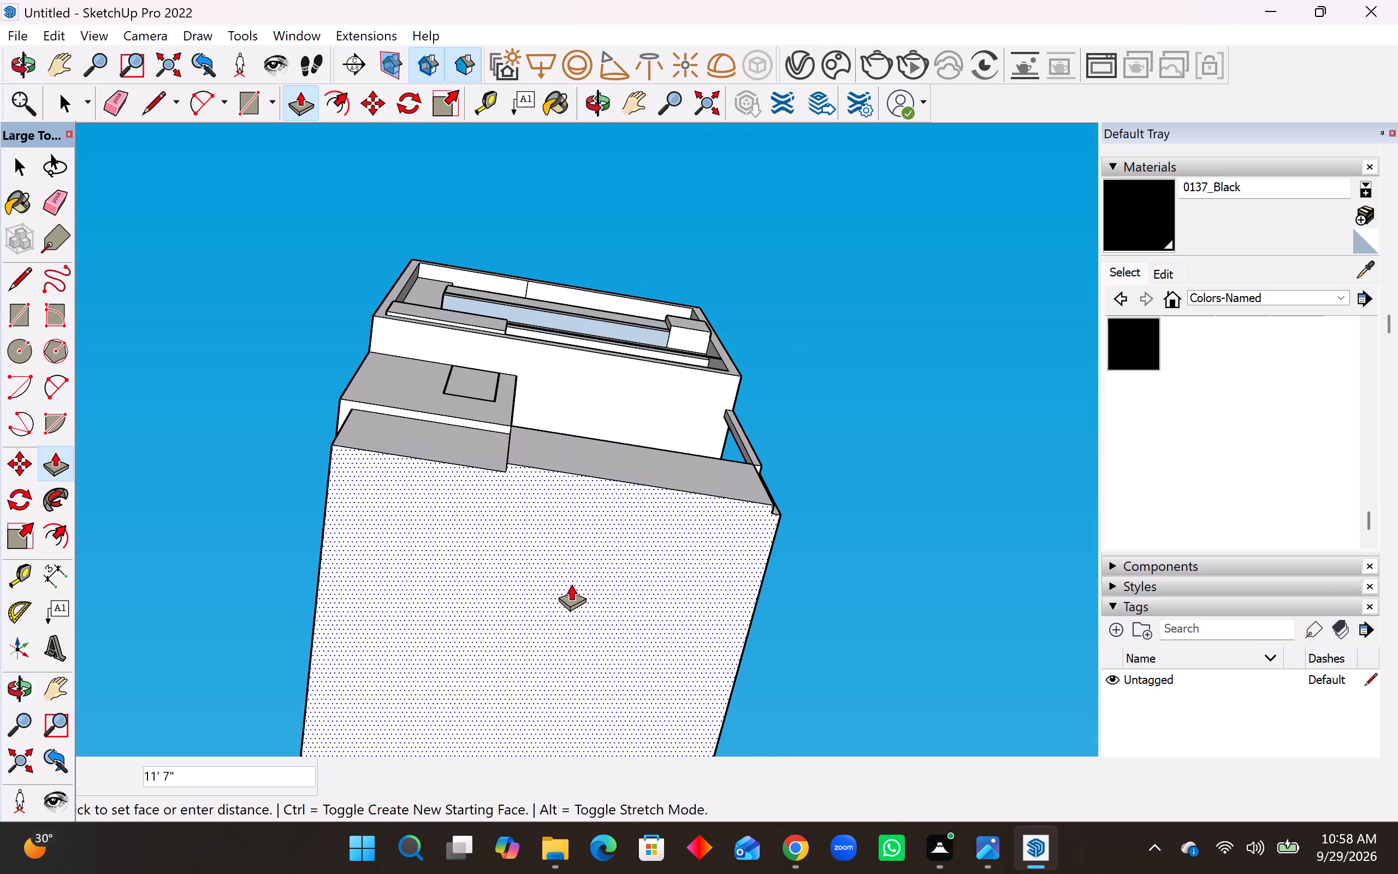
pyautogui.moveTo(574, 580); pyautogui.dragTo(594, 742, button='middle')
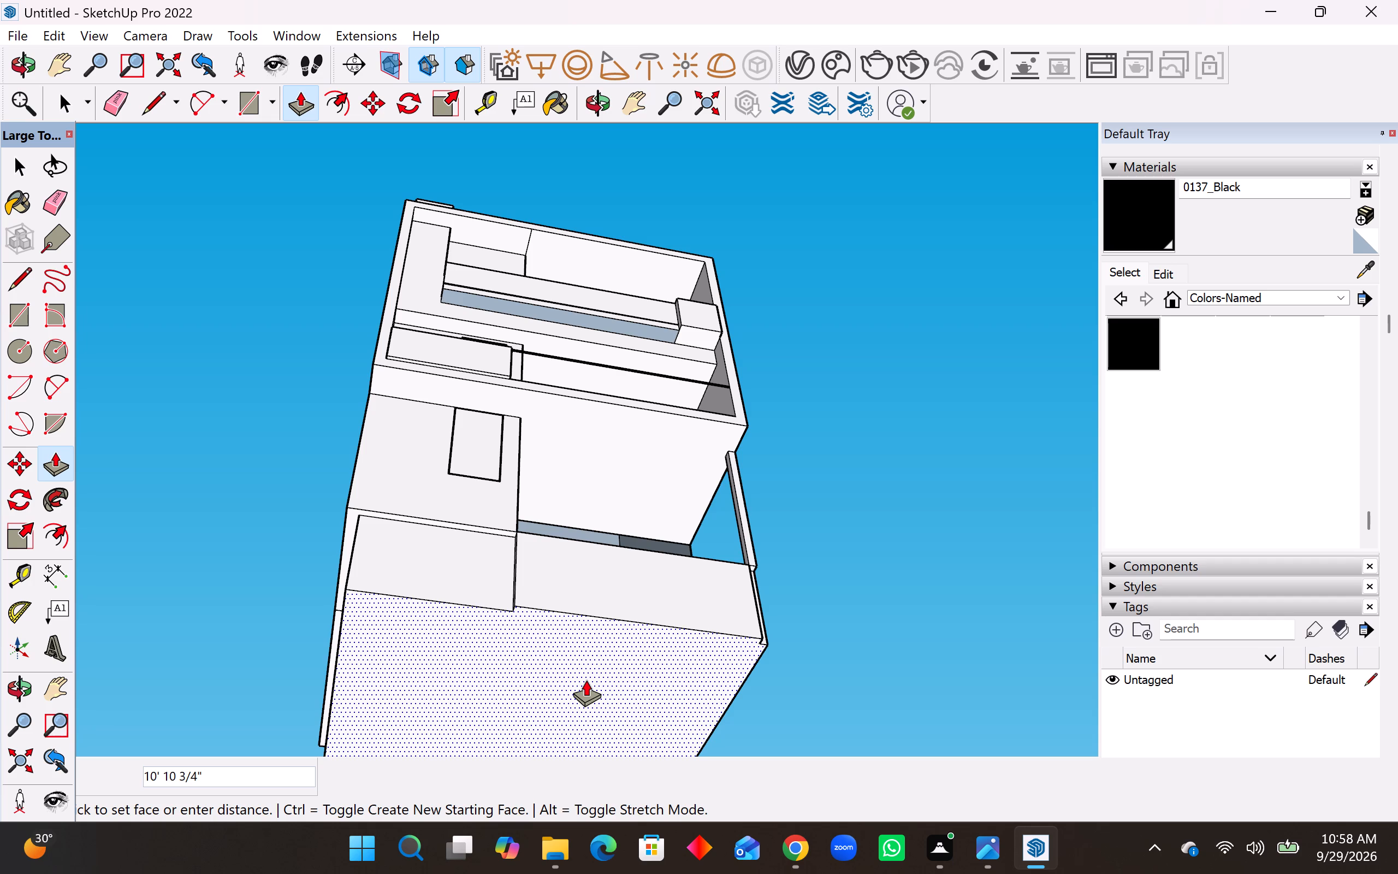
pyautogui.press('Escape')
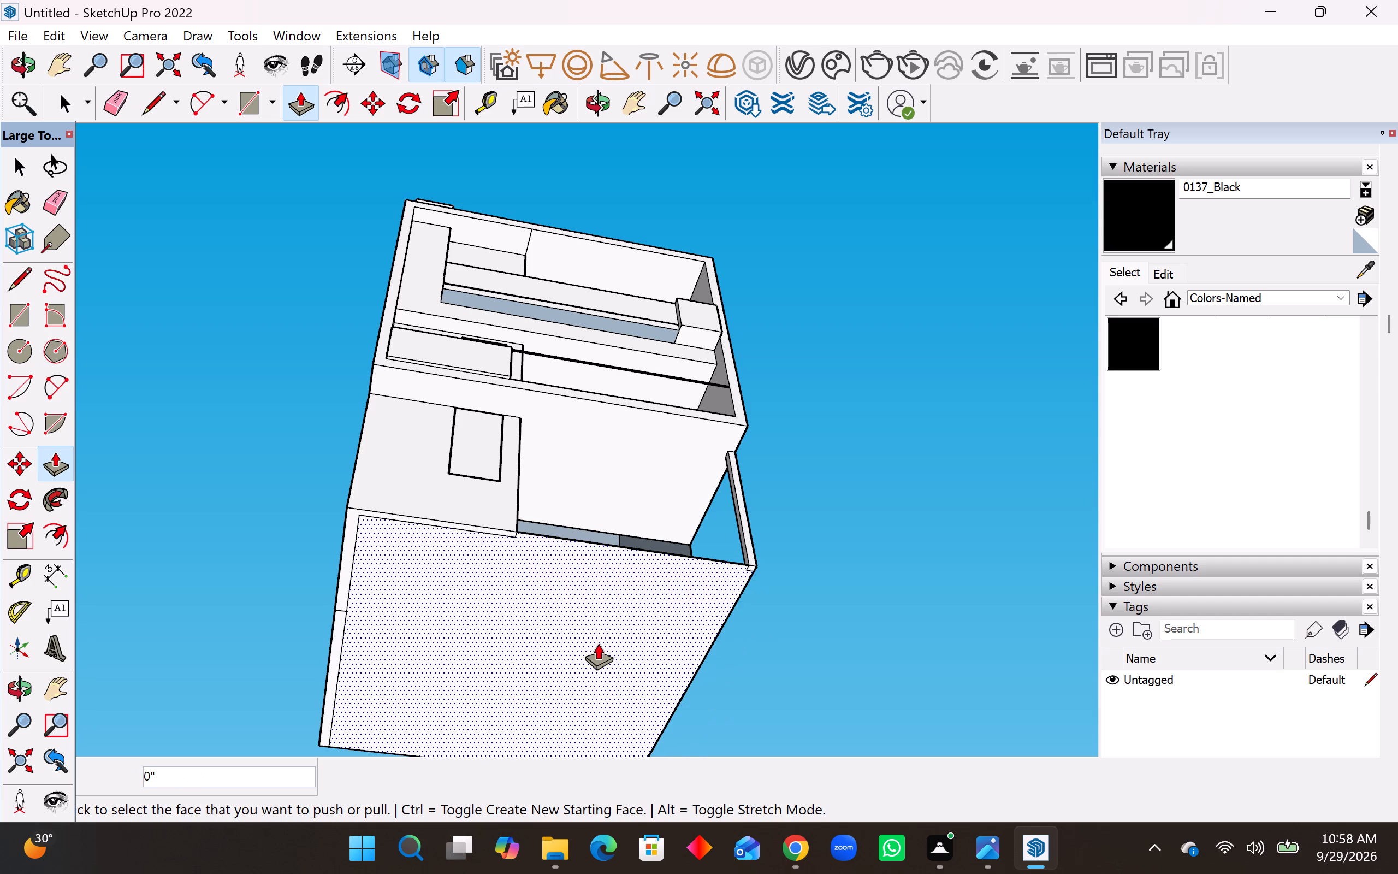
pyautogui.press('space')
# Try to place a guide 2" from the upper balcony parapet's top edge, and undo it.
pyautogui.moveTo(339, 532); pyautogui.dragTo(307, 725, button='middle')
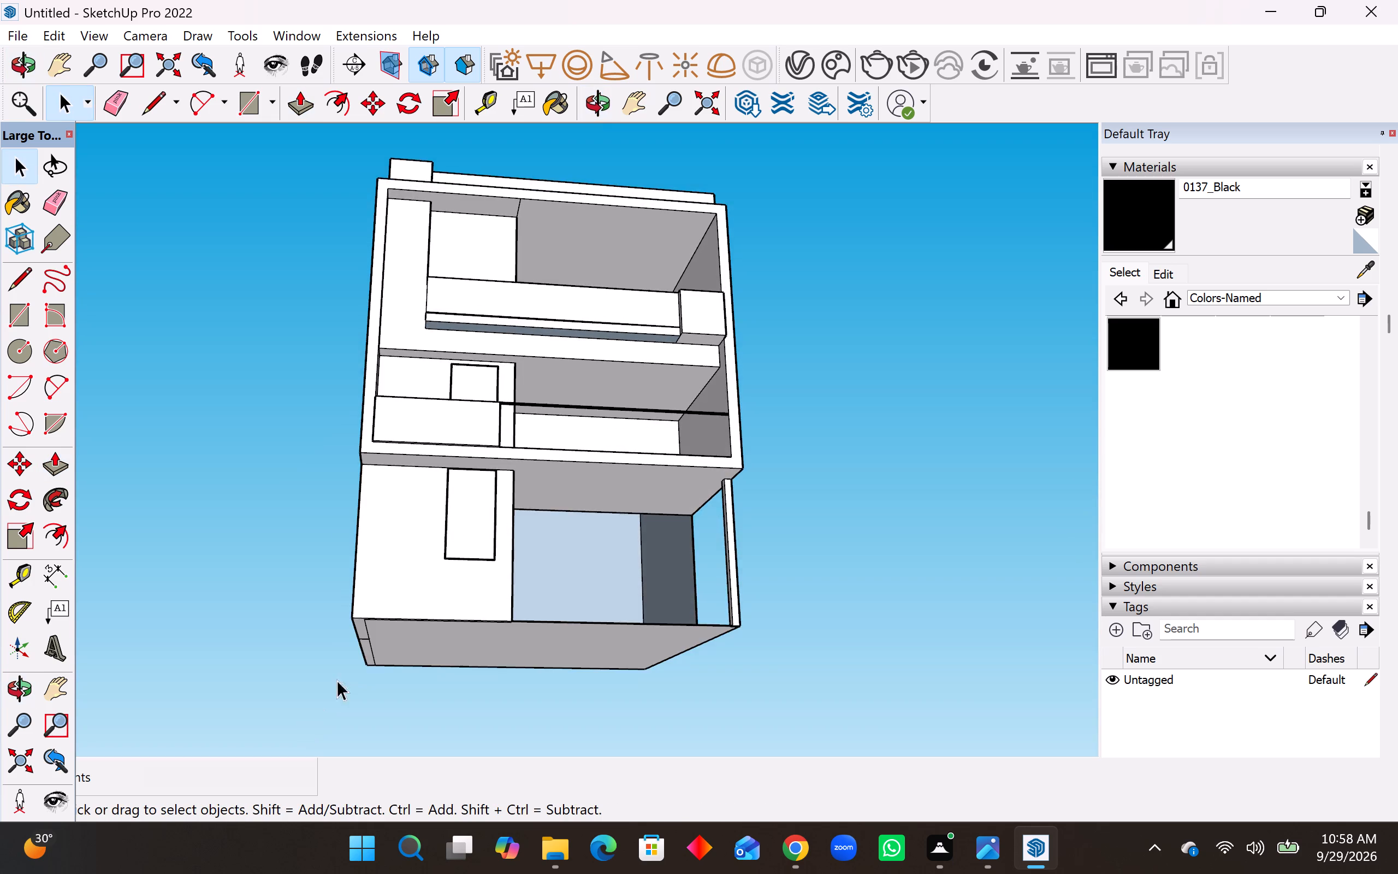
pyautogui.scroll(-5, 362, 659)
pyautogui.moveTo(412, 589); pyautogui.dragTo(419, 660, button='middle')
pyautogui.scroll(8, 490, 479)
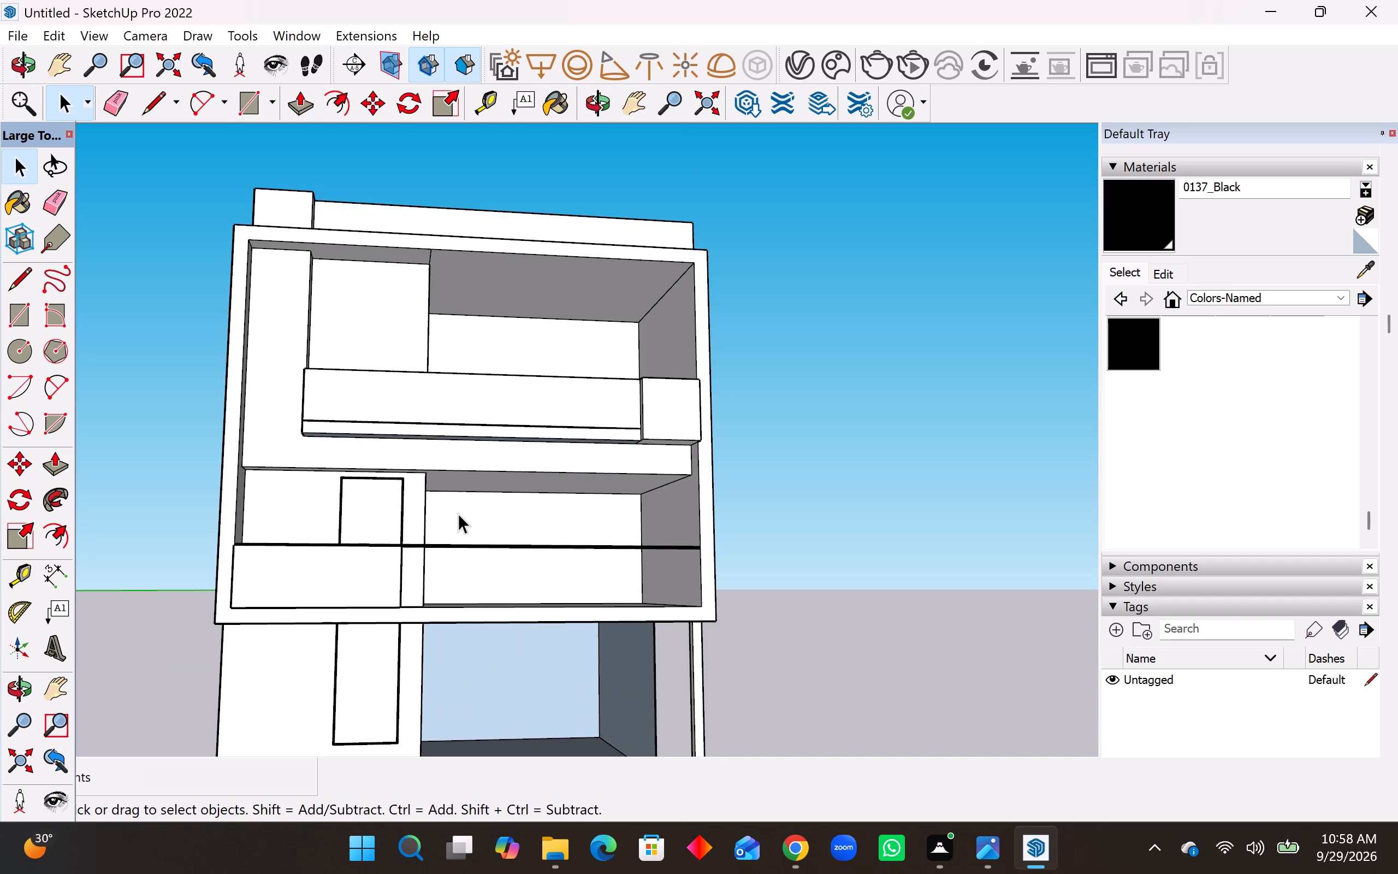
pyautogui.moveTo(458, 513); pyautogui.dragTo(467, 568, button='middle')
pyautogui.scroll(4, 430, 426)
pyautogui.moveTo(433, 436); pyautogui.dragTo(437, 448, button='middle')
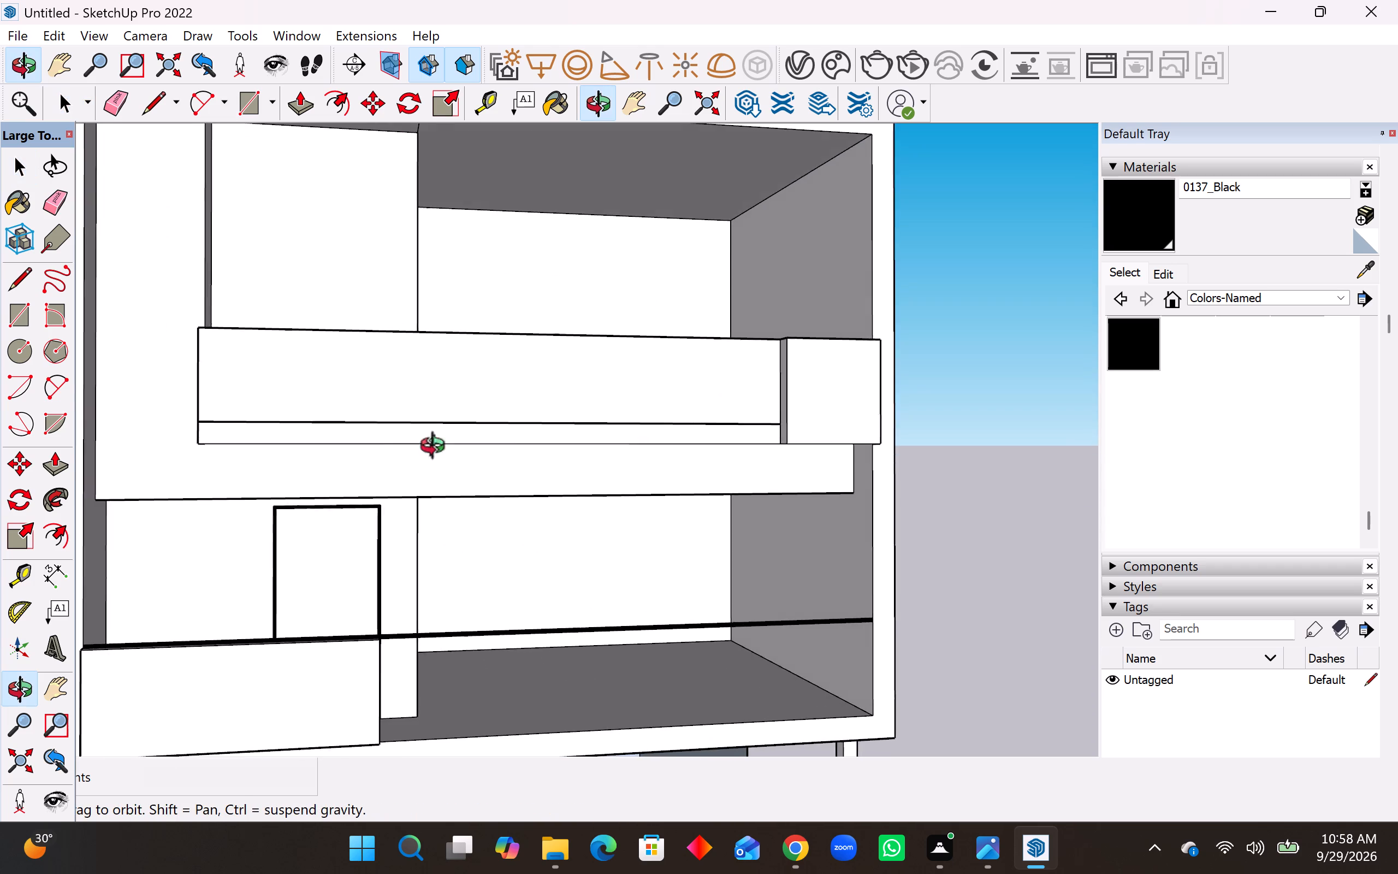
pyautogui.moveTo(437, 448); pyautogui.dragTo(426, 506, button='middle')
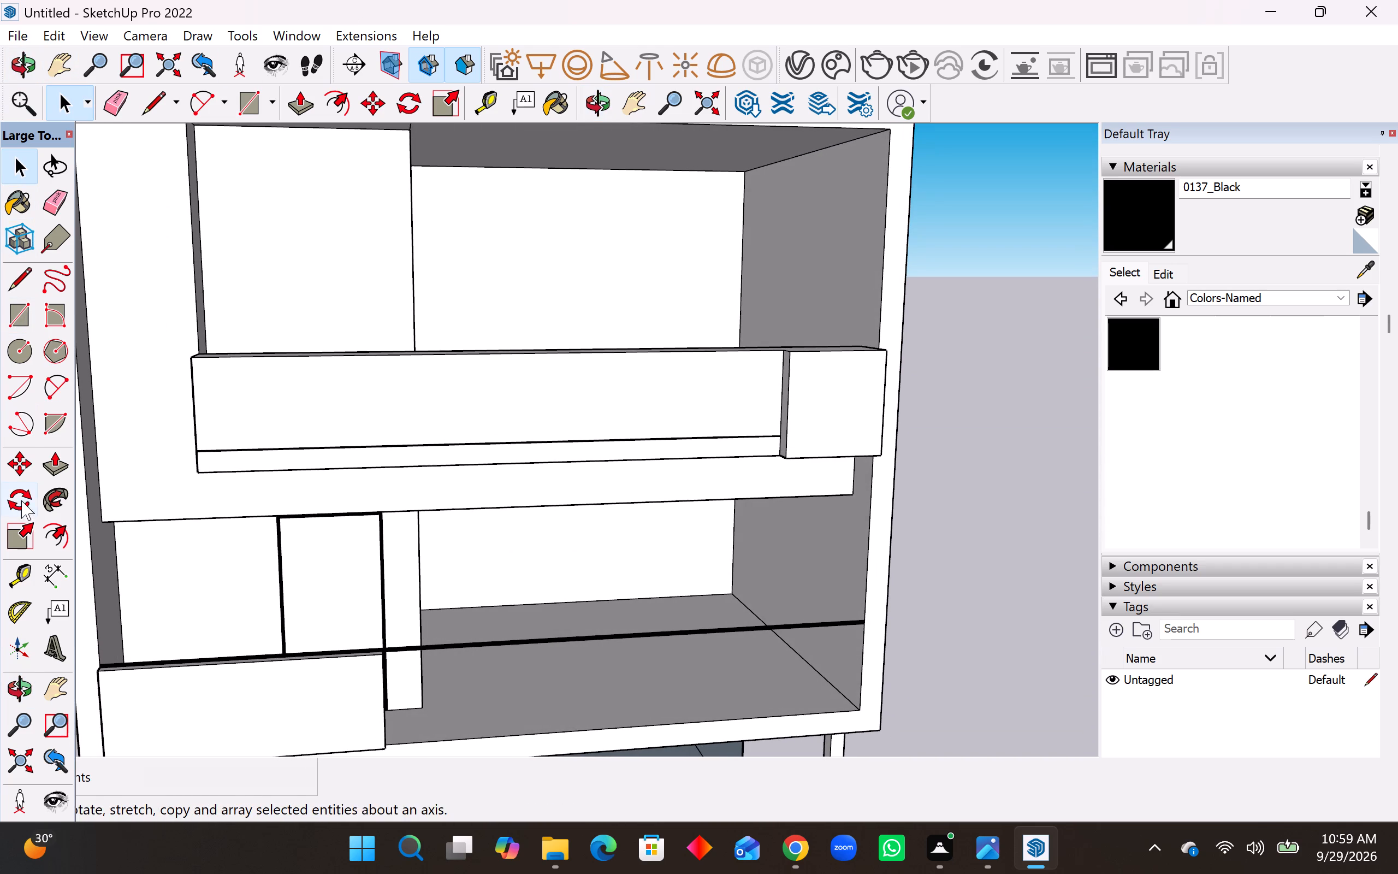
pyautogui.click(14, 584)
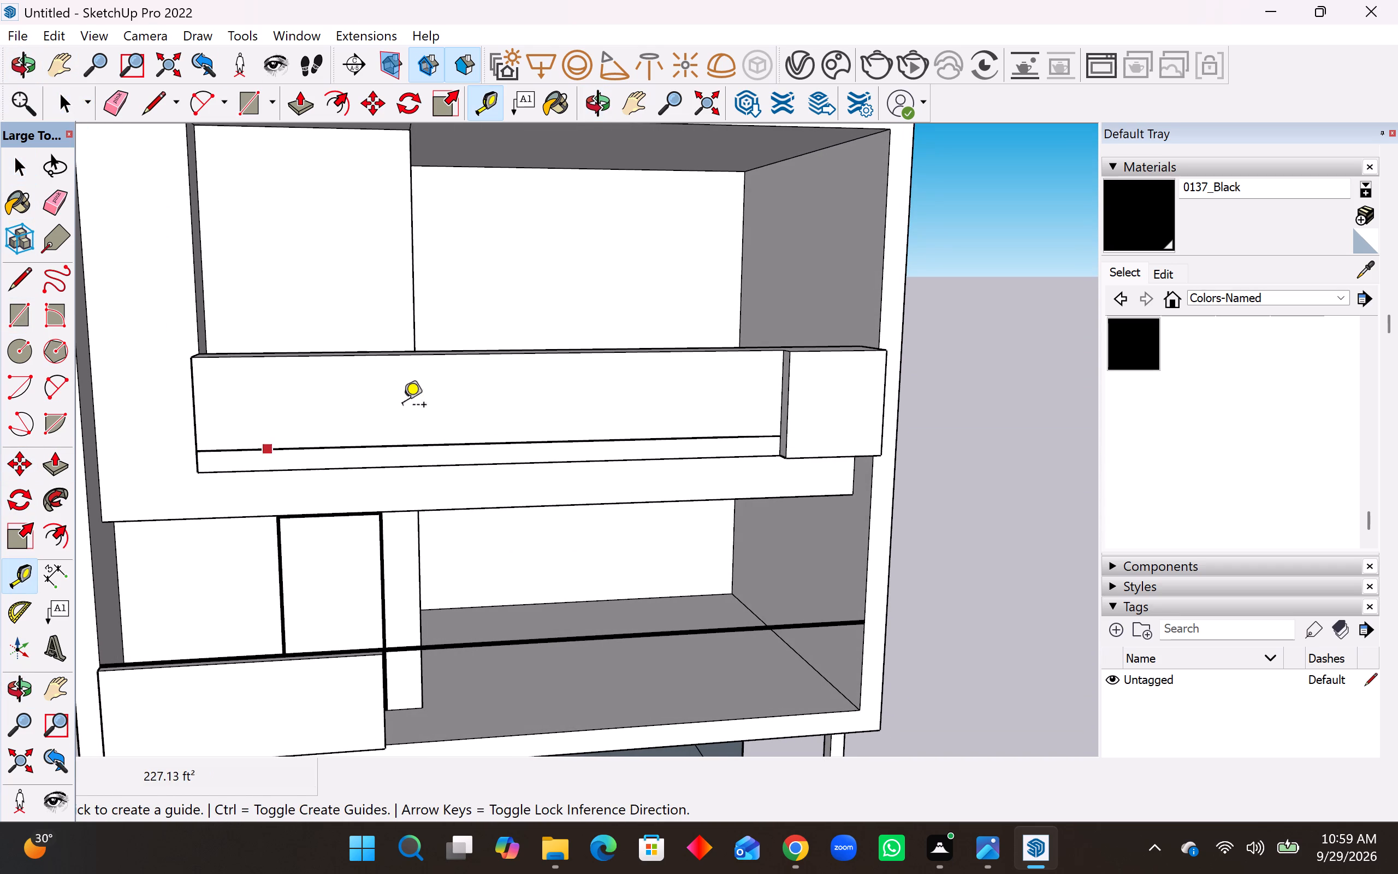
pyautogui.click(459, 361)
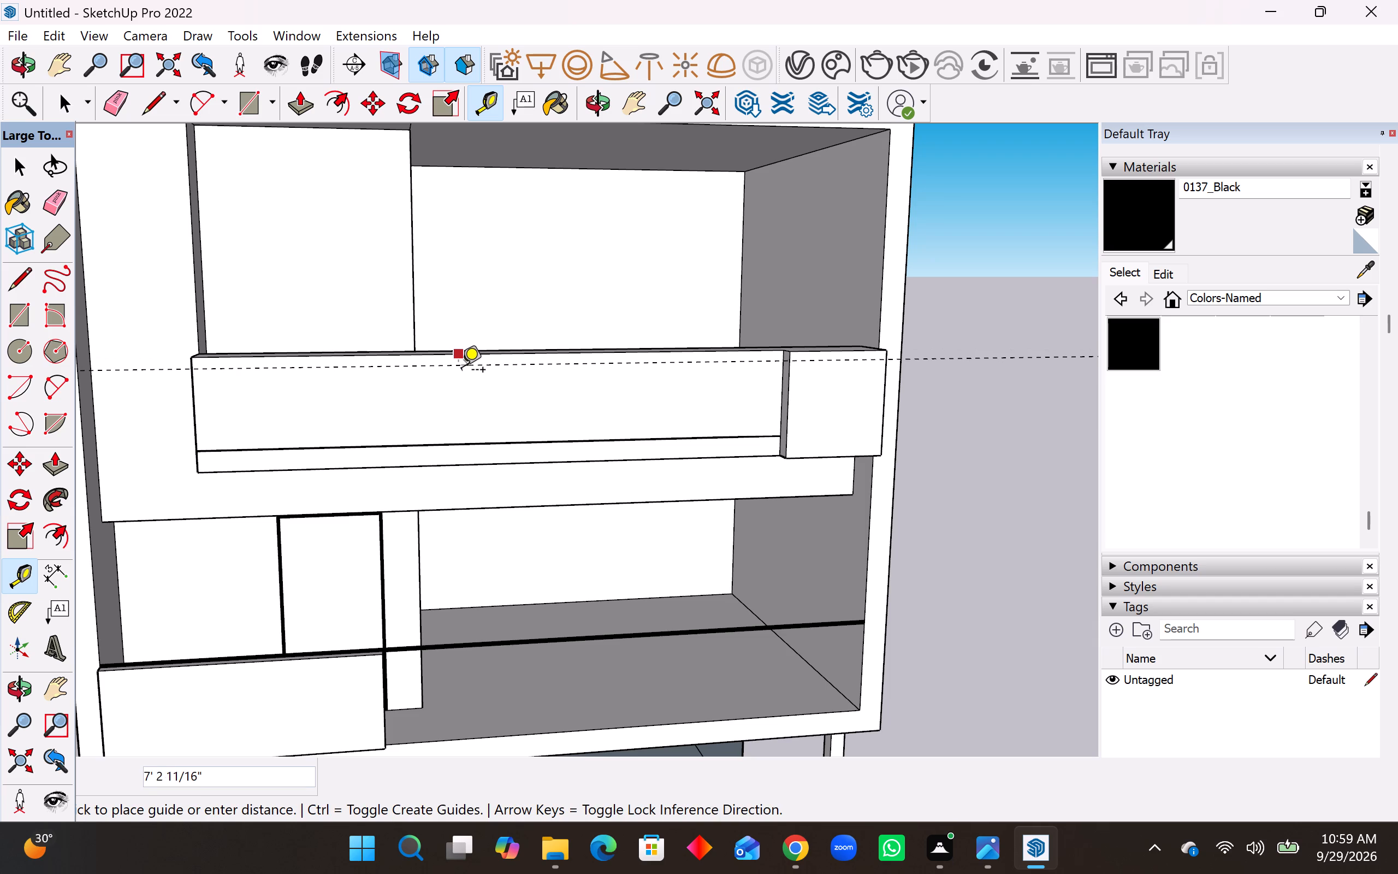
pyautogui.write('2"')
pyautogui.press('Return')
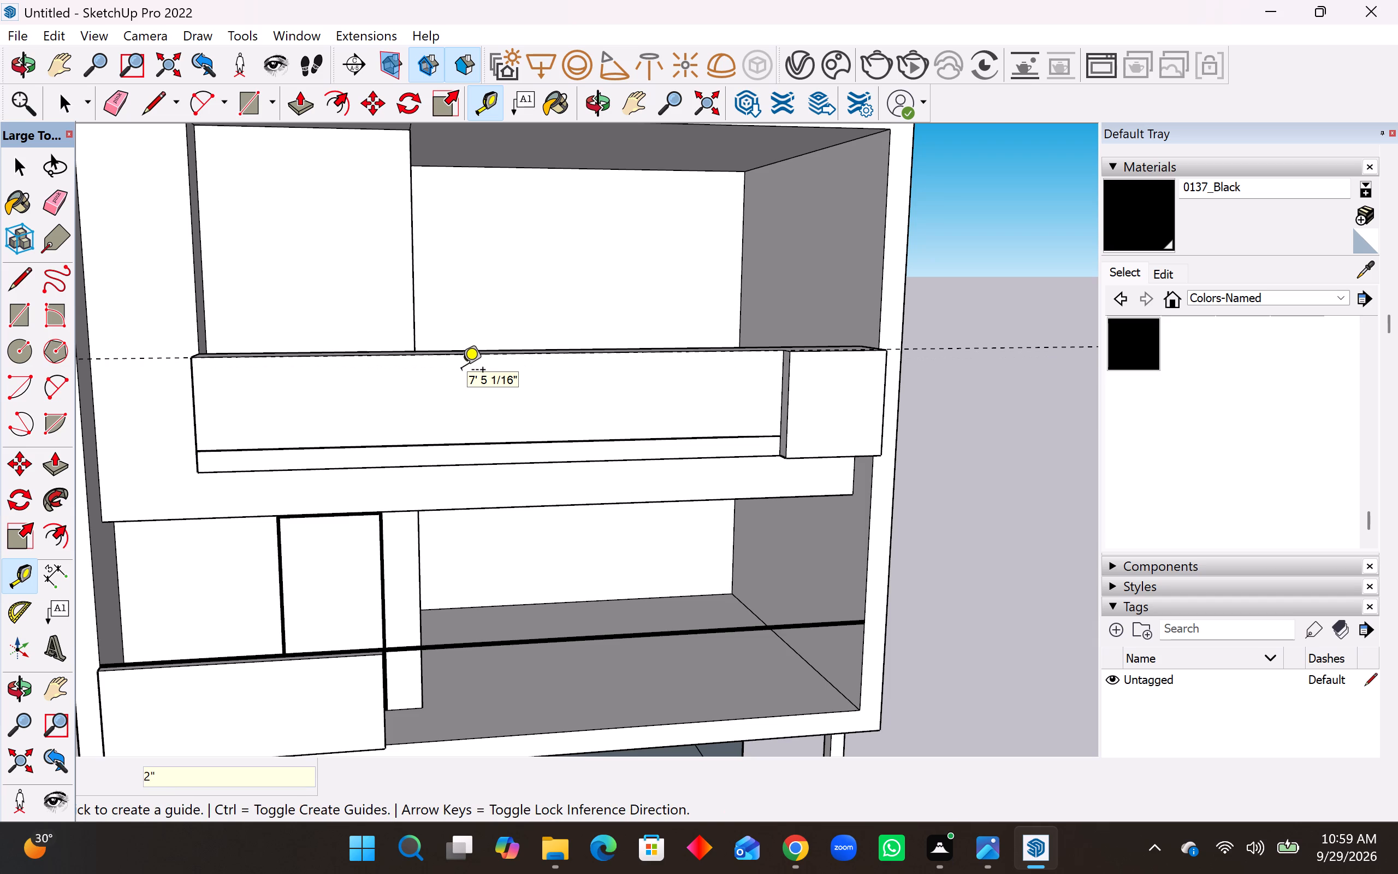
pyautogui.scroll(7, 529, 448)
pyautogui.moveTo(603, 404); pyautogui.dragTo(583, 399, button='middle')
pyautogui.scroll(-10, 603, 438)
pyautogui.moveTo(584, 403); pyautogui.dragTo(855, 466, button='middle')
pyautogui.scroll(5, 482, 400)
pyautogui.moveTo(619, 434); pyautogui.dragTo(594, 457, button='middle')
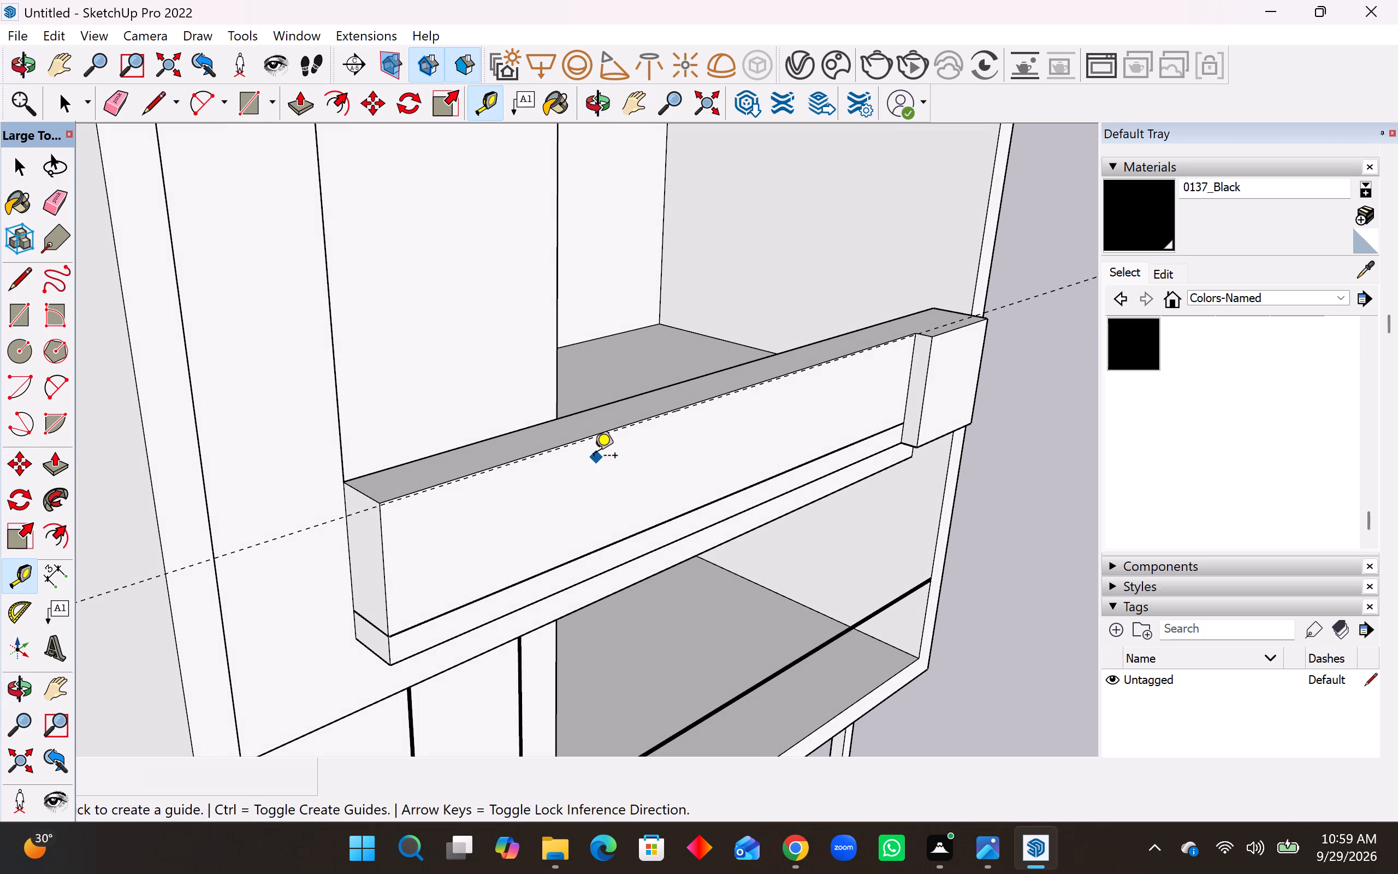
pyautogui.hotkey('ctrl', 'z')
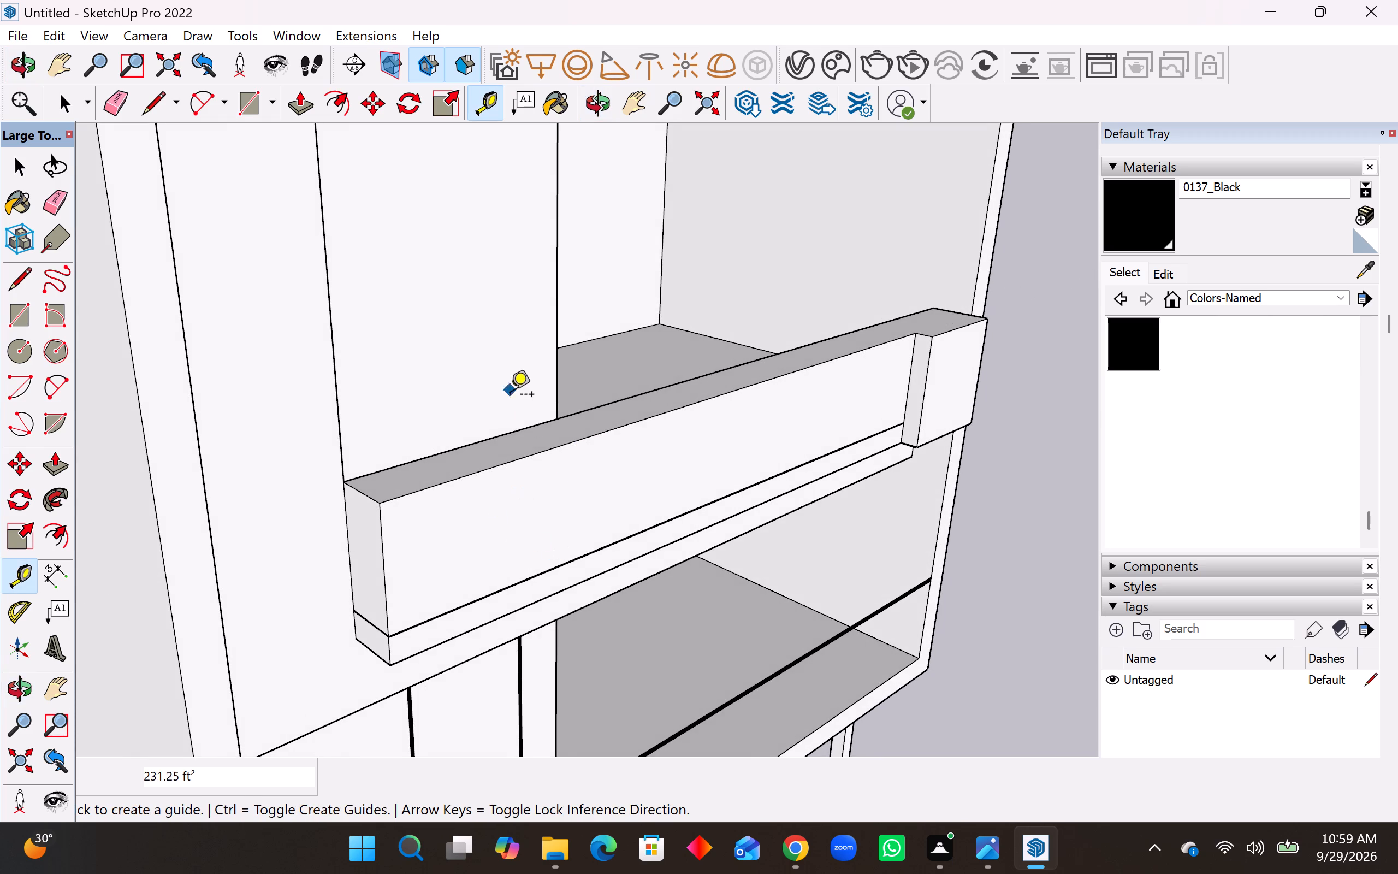
# Place a guide 2" below the front top edge of the upper balcony parapet, on its front face.
pyautogui.scroll(5, 494, 554)
pyautogui.click(502, 414)
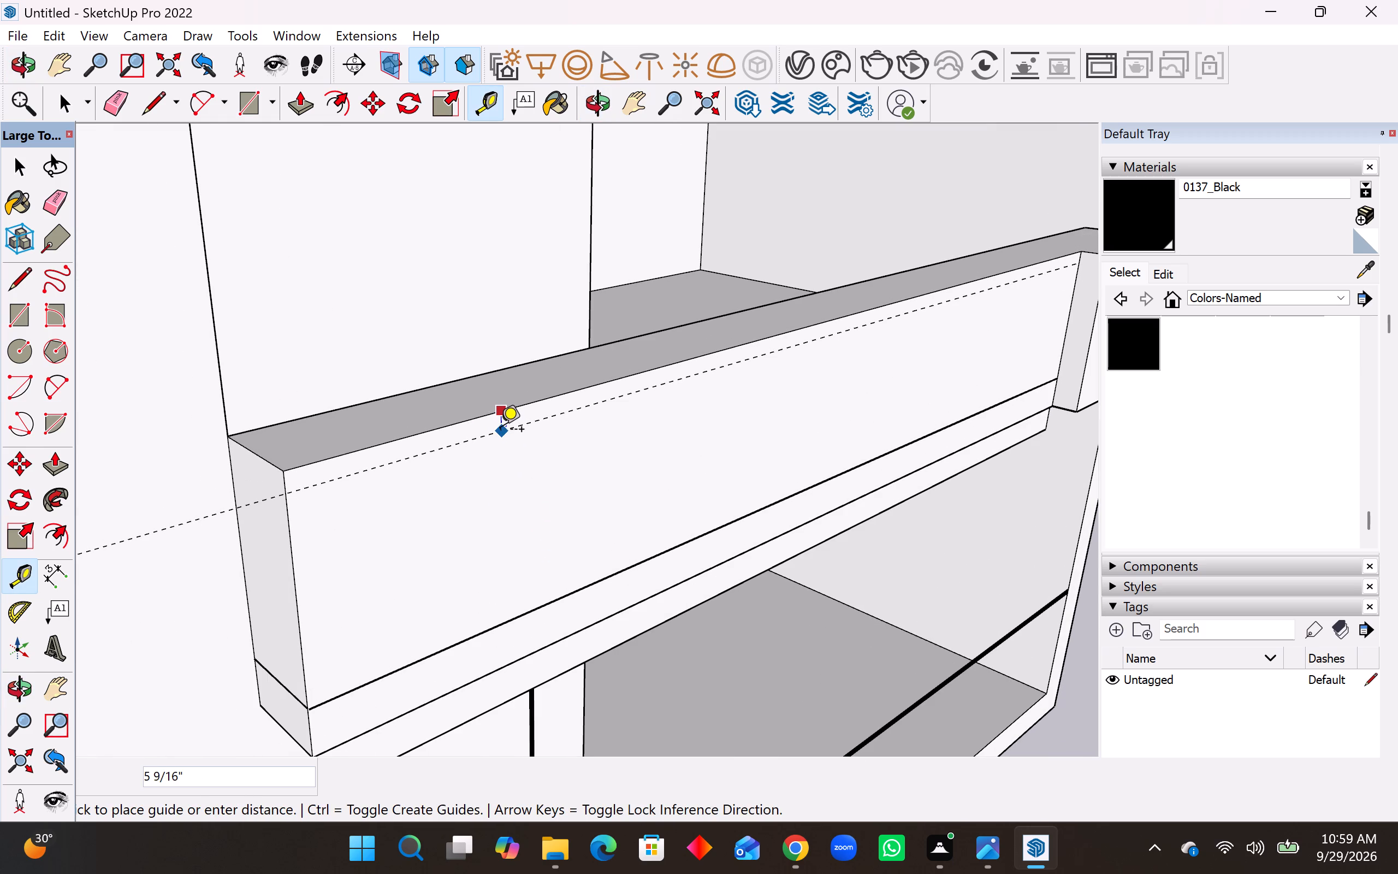
pyautogui.write('2"')
pyautogui.press('Return')
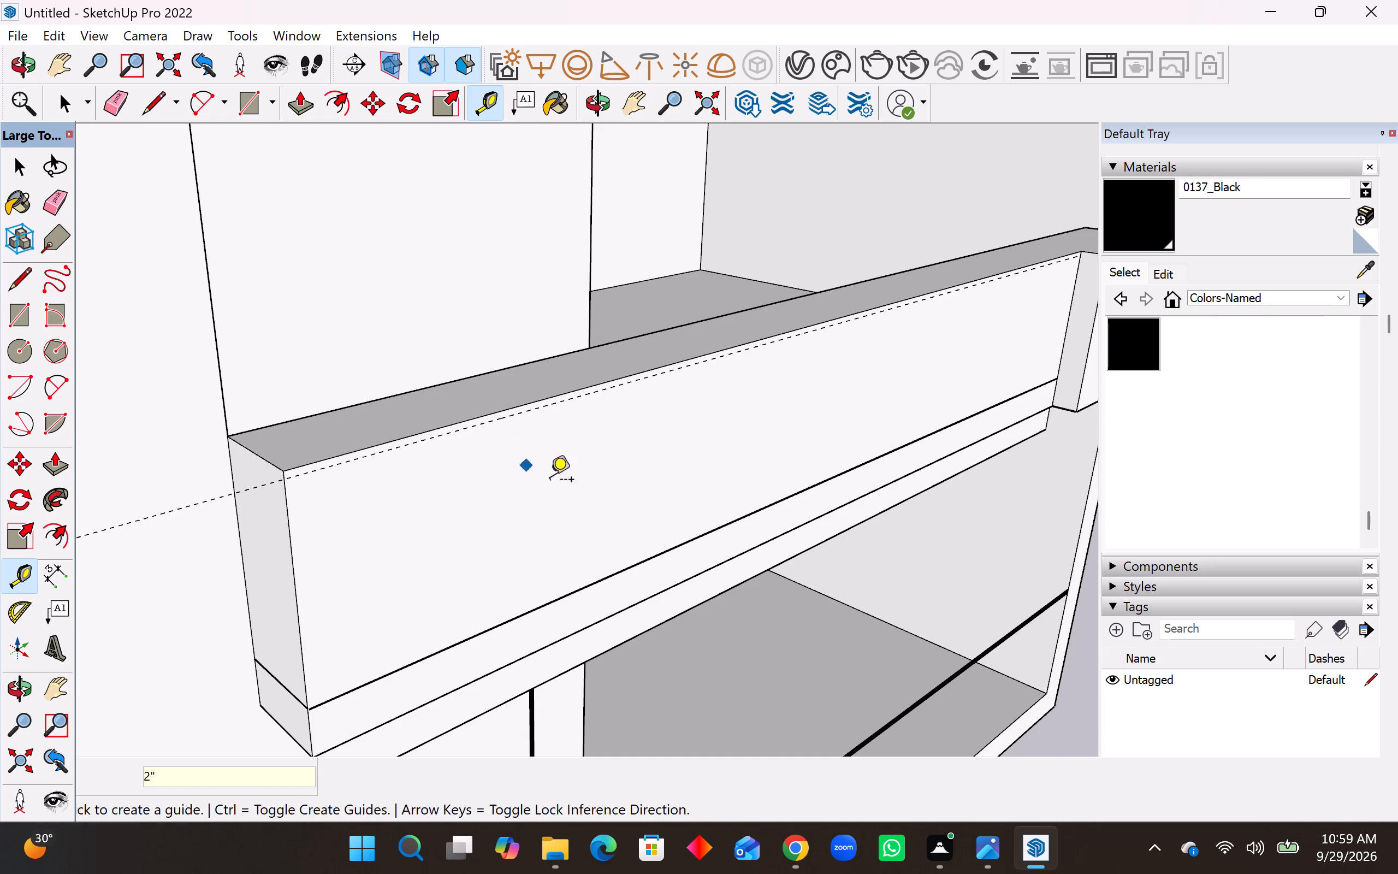
# Draw a line about 34' 9" long along the guide, from the parapet front's end edge to the side of the projecting end block.
pyautogui.moveTo(613, 457); pyautogui.dragTo(511, 460, button='middle')
pyautogui.scroll(-4, 486, 472)
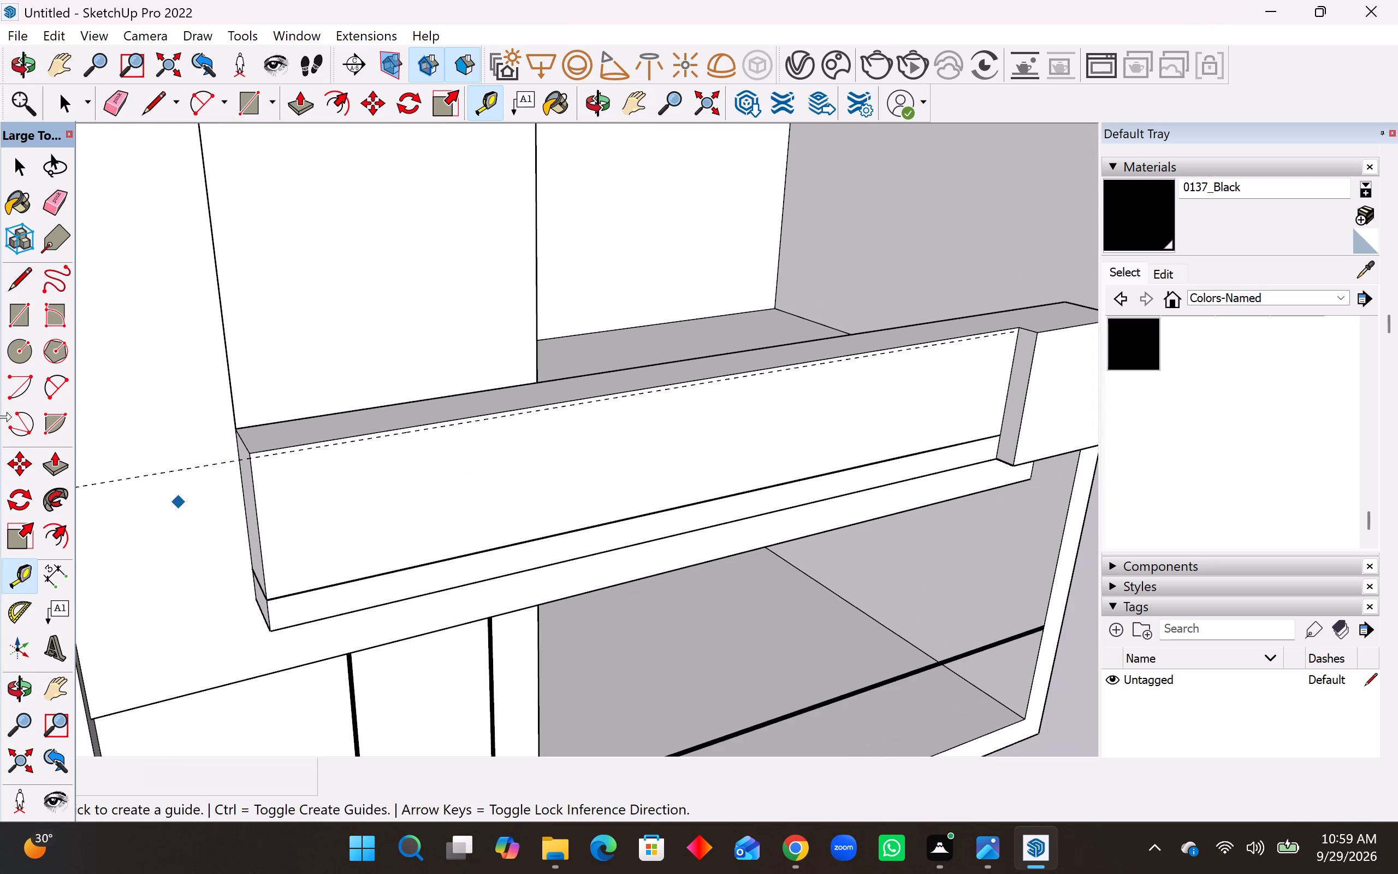
pyautogui.click(20, 275)
pyautogui.scroll(3, 312, 533)
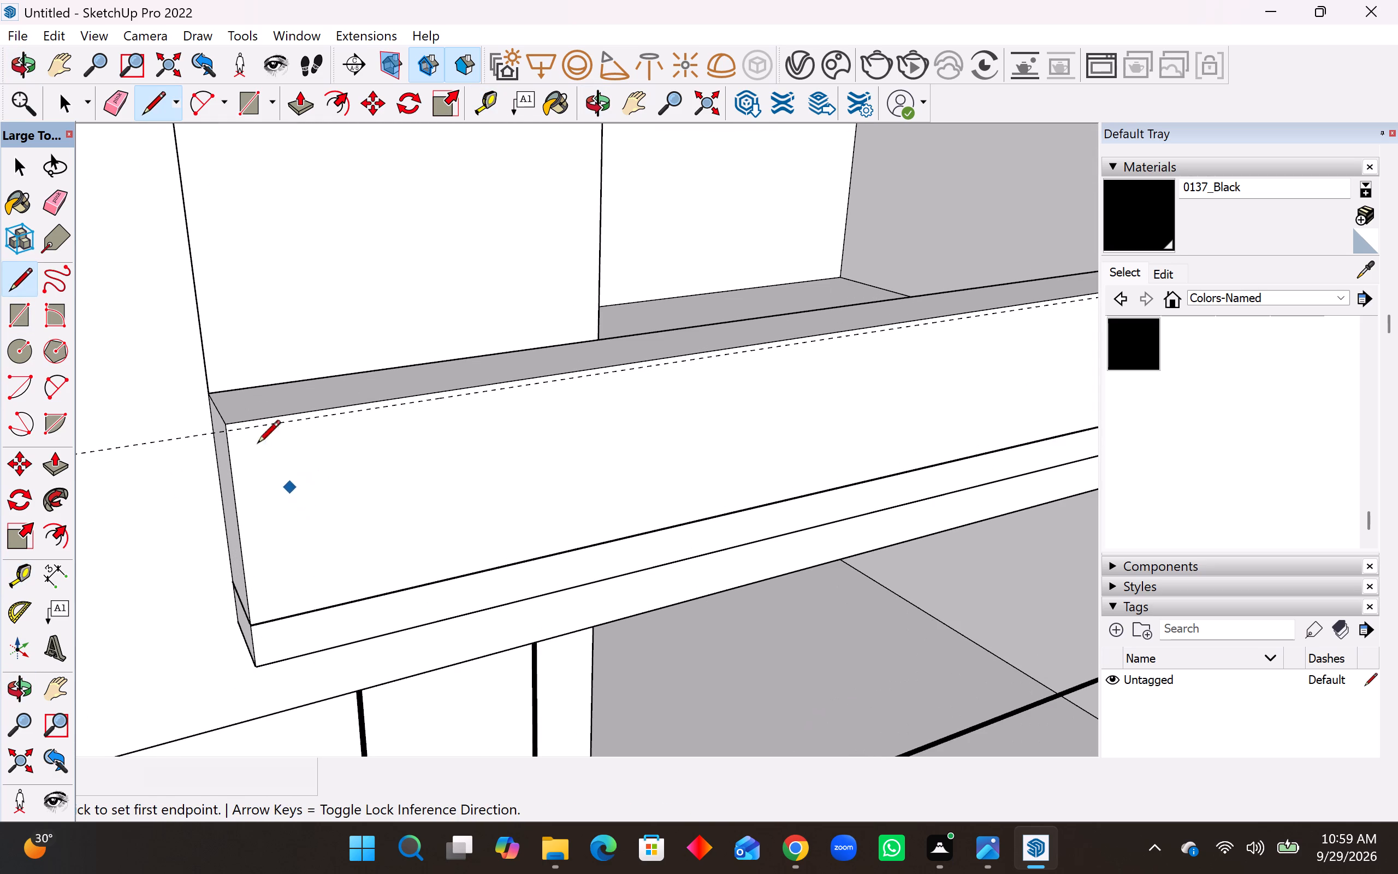
pyautogui.scroll(6, 228, 435)
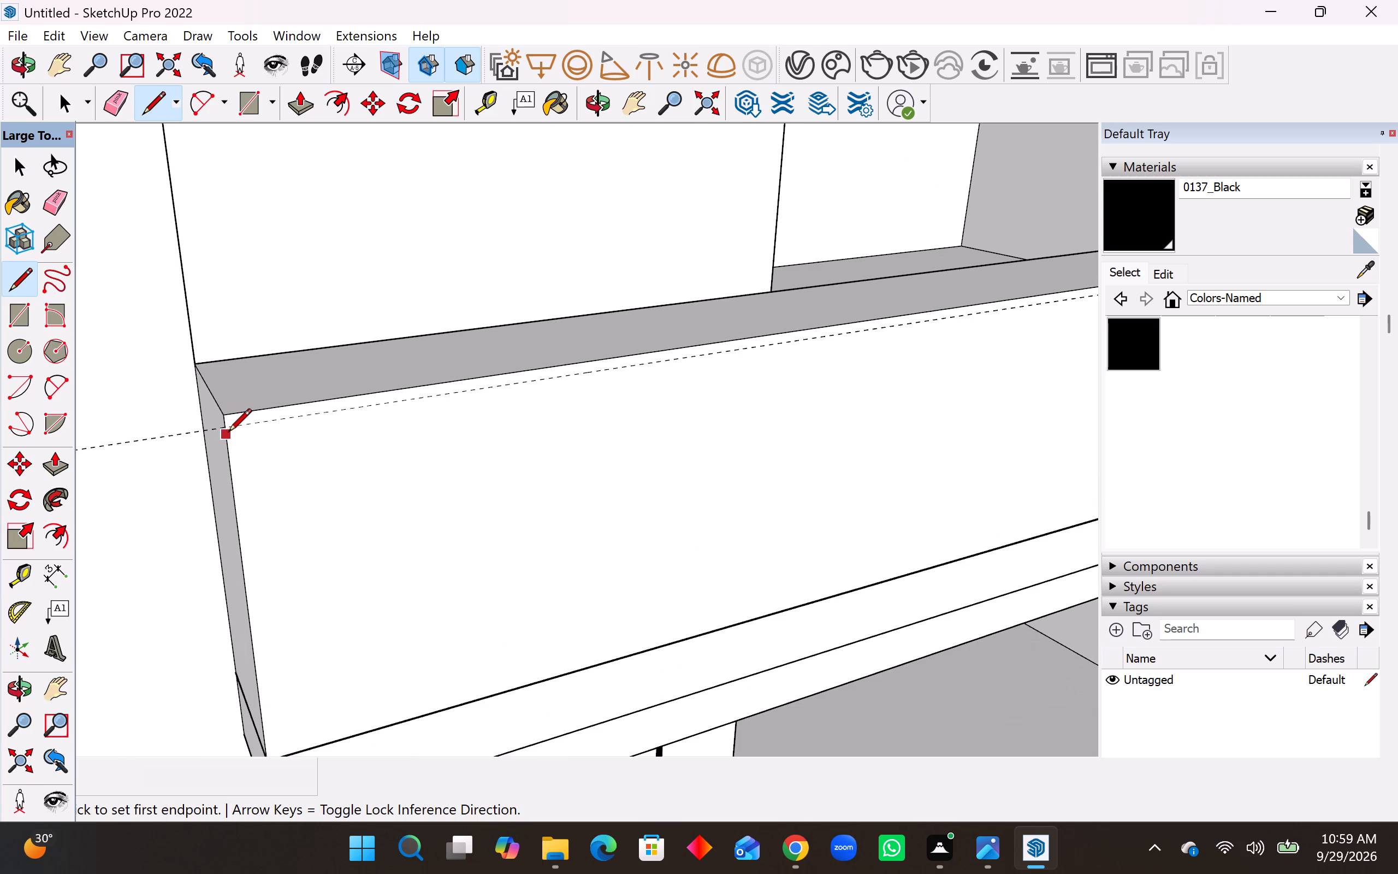
pyautogui.click(225, 430)
pyautogui.scroll(-5, 196, 477)
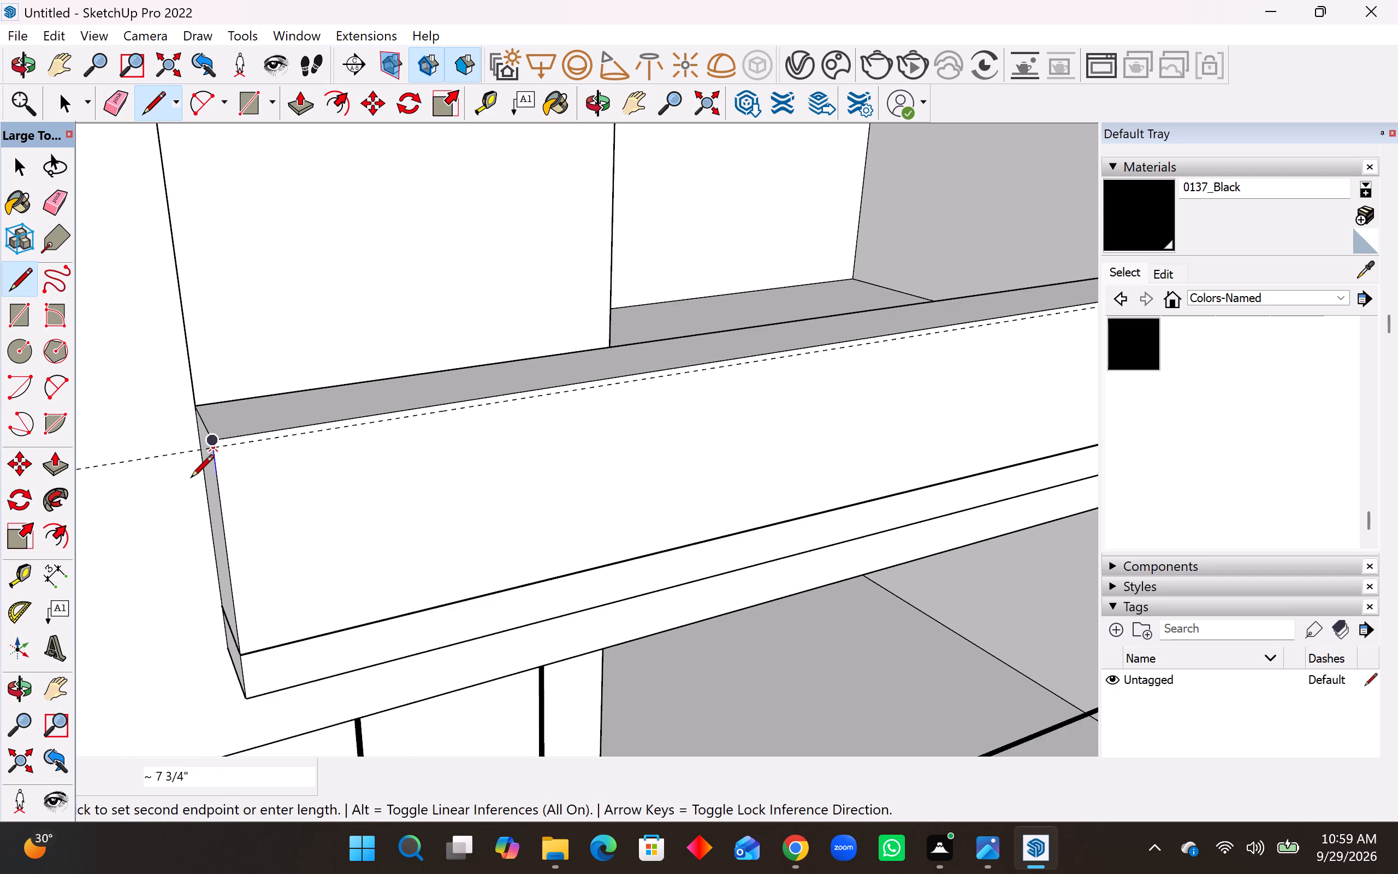
pyautogui.scroll(-6, 191, 479)
pyautogui.scroll(1, 823, 399)
pyautogui.scroll(6, 869, 367)
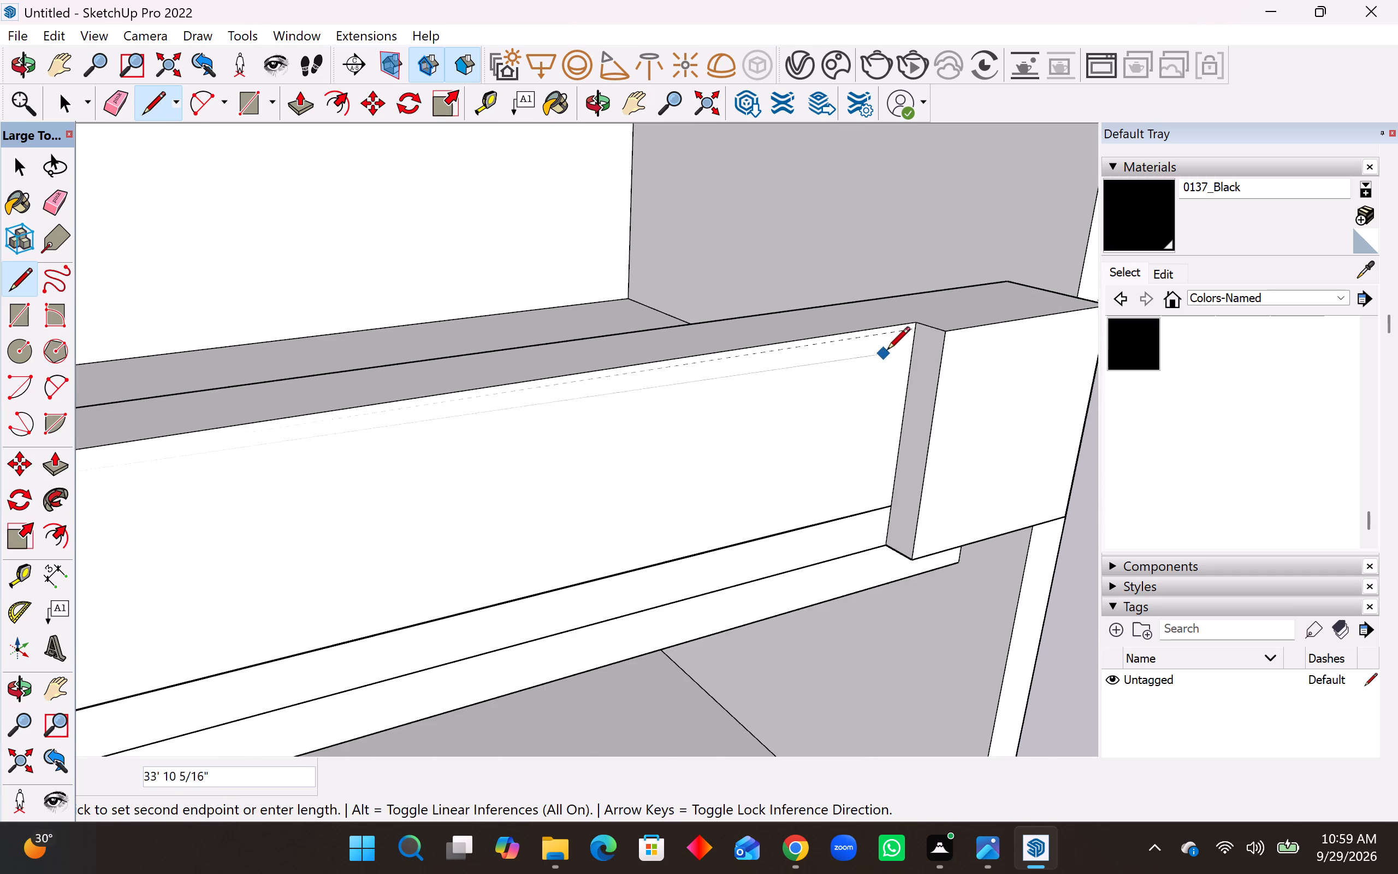
pyautogui.scroll(2, 887, 351)
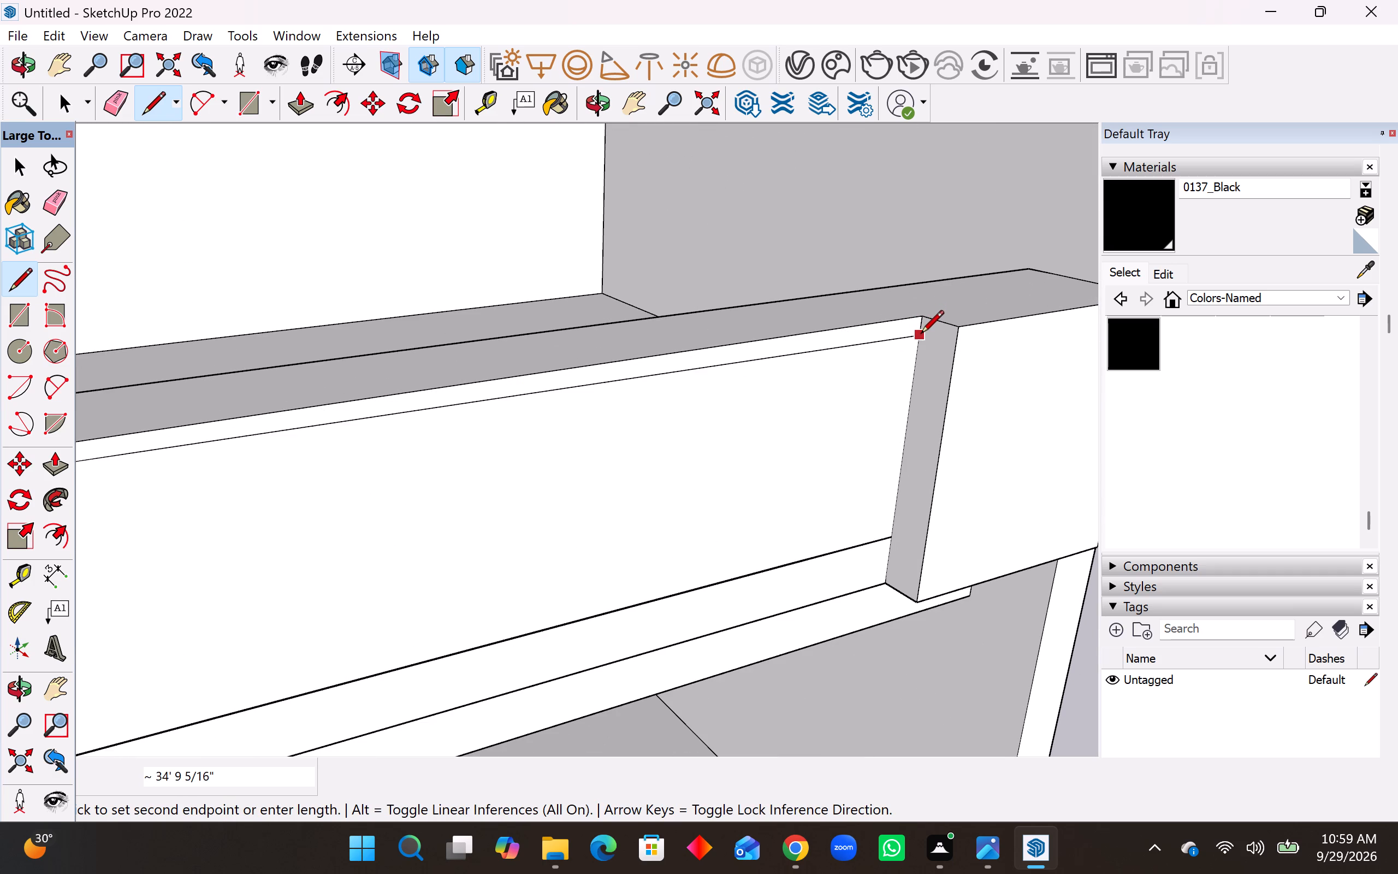
pyautogui.click(922, 330)
pyautogui.scroll(-3, 943, 486)
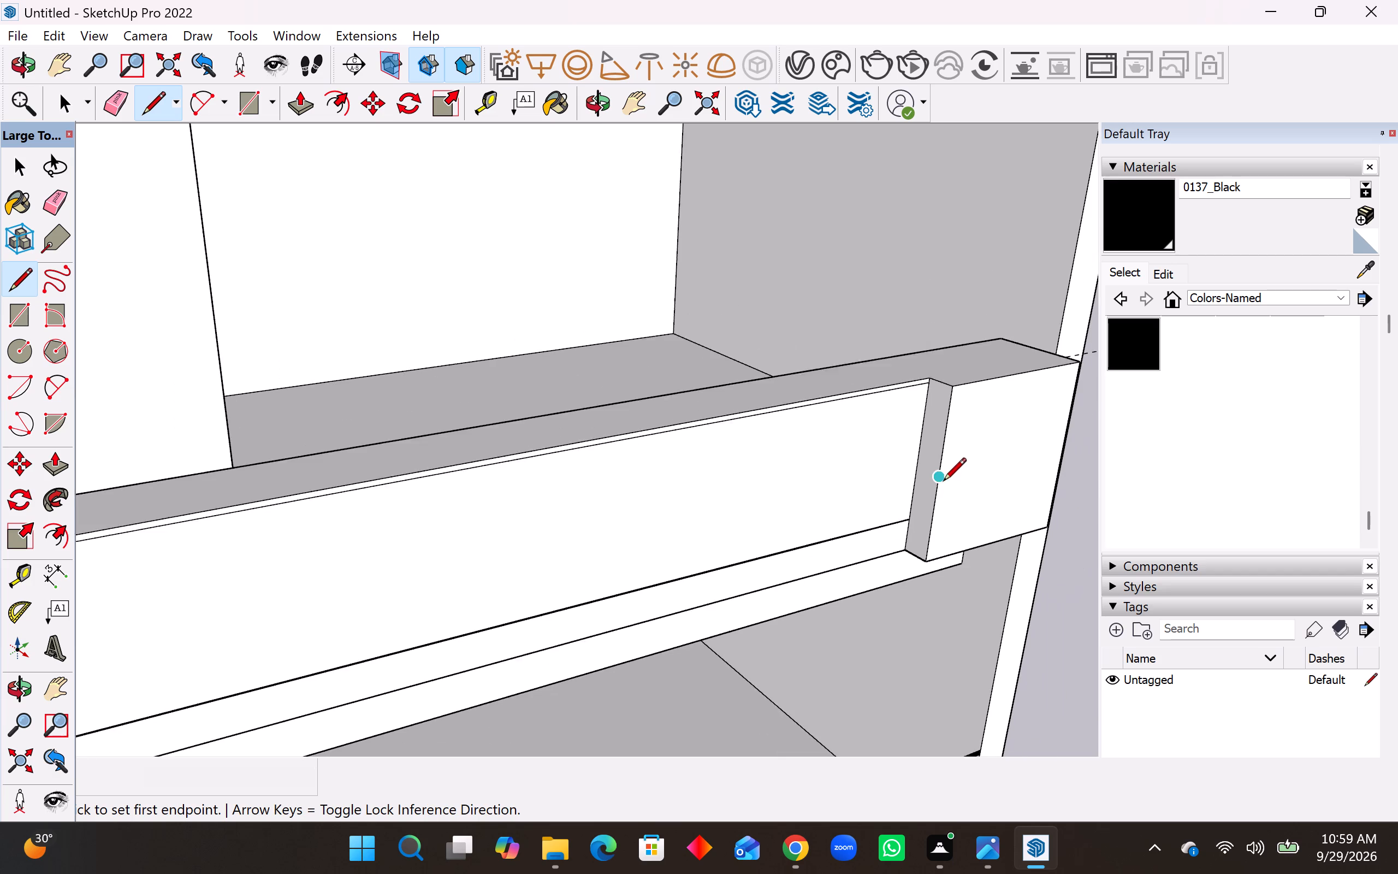
# Erase the guide that crosses the balcony parapet.
pyautogui.scroll(-6, 943, 482)
pyautogui.moveTo(1001, 524); pyautogui.dragTo(898, 484, button='middle')
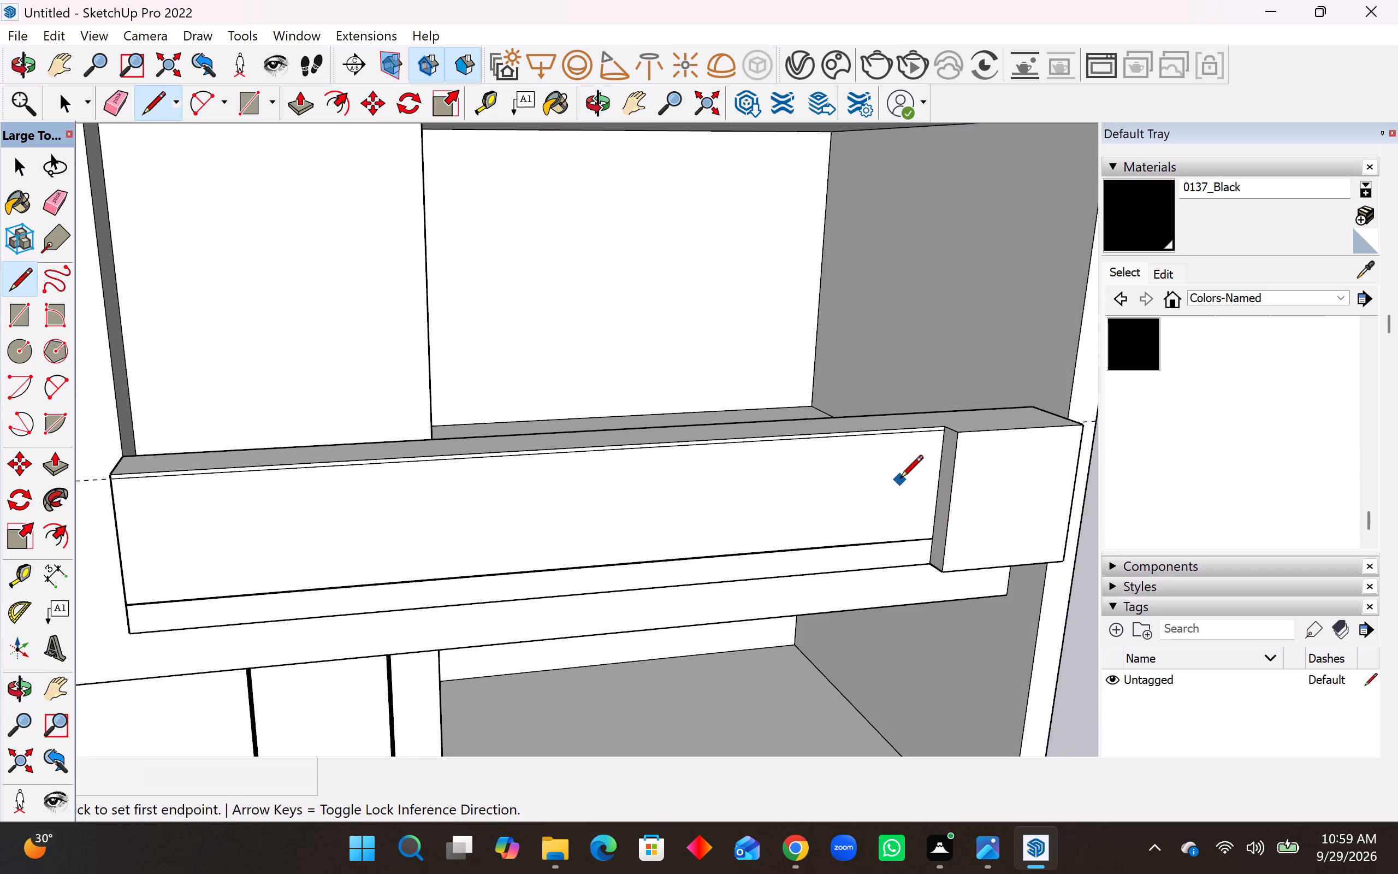
pyautogui.scroll(-3, 847, 482)
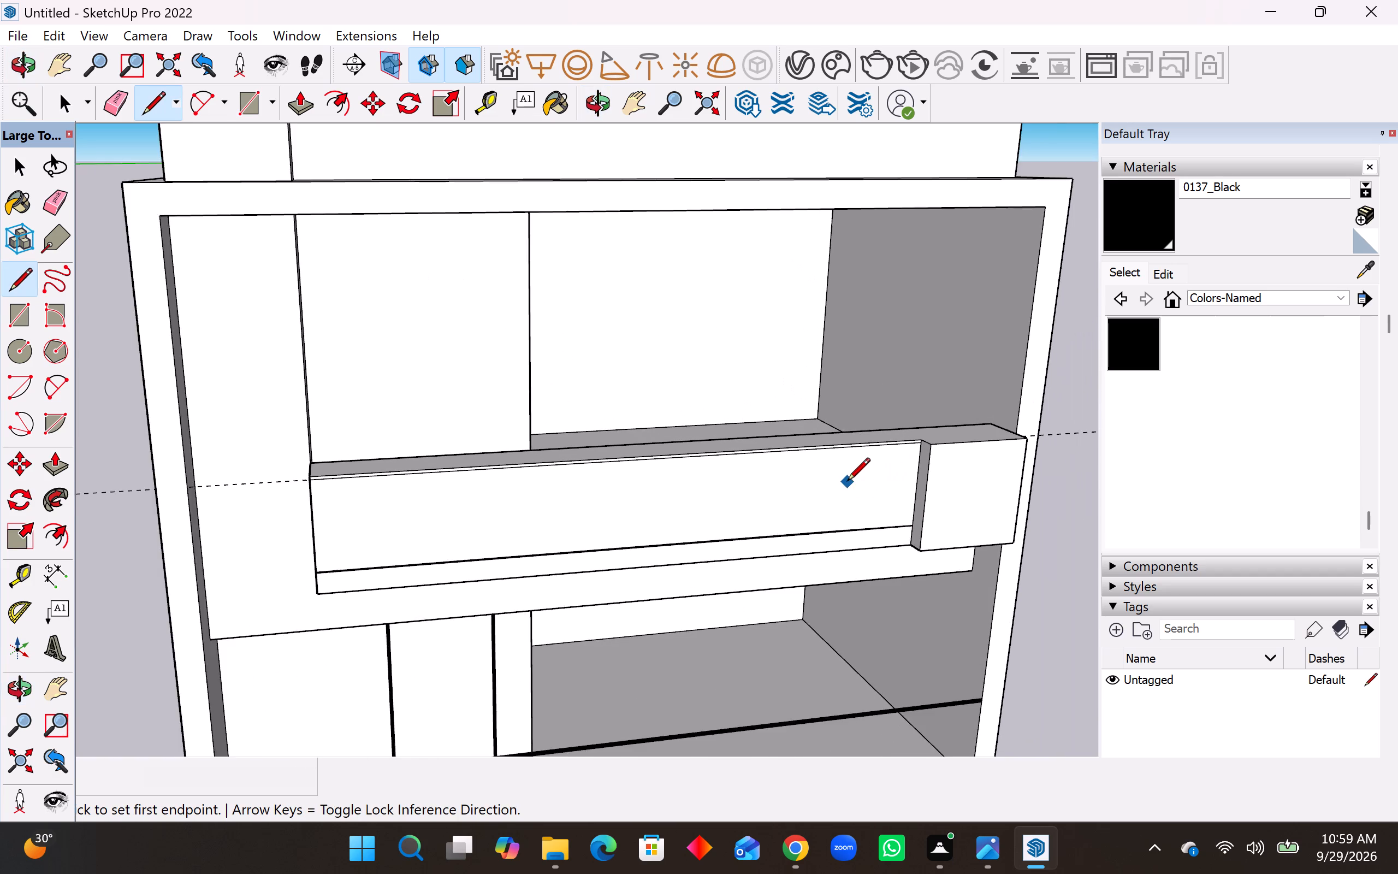
pyautogui.scroll(-8, 847, 482)
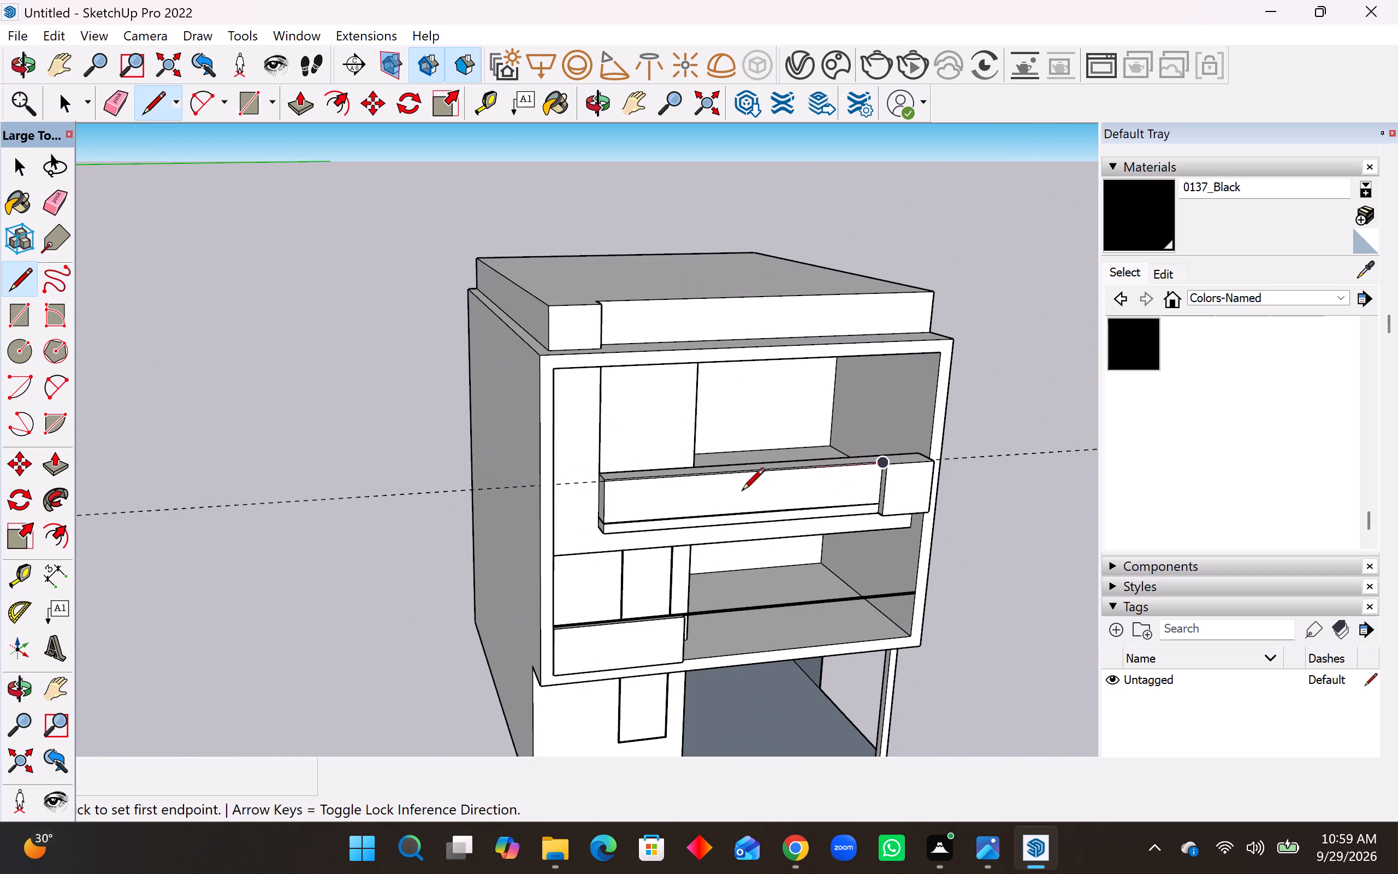
pyautogui.click(57, 197)
pyautogui.moveTo(292, 493); pyautogui.dragTo(293, 494)
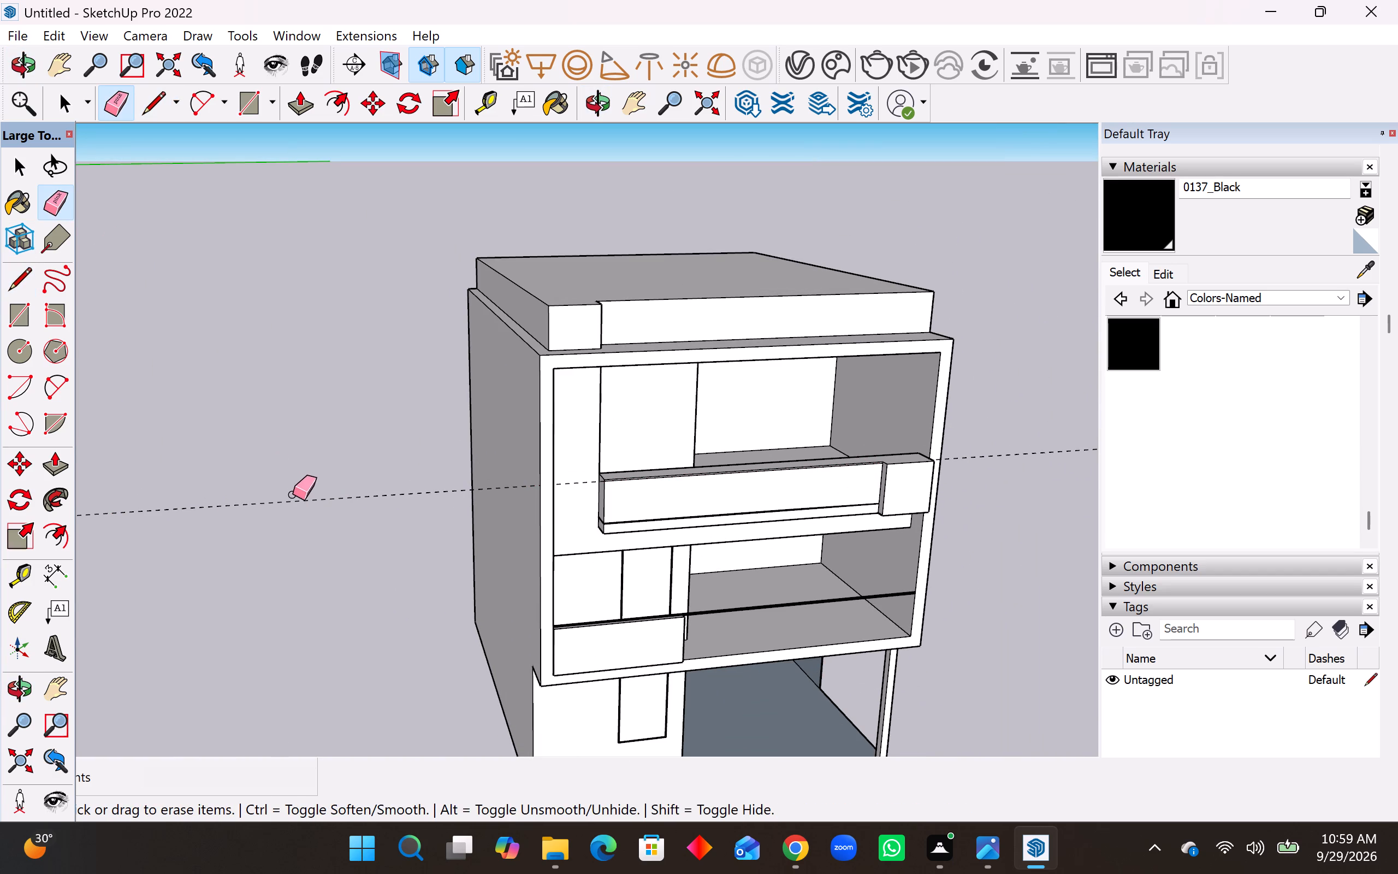
pyautogui.moveTo(293, 494); pyautogui.dragTo(290, 521)
# Paint the thin strip along the top of the balcony parapet's front face with 0137_Black.
pyautogui.scroll(-4, 196, 539)
pyautogui.moveTo(879, 535); pyautogui.dragTo(843, 482, button='middle')
pyautogui.scroll(3, 531, 491)
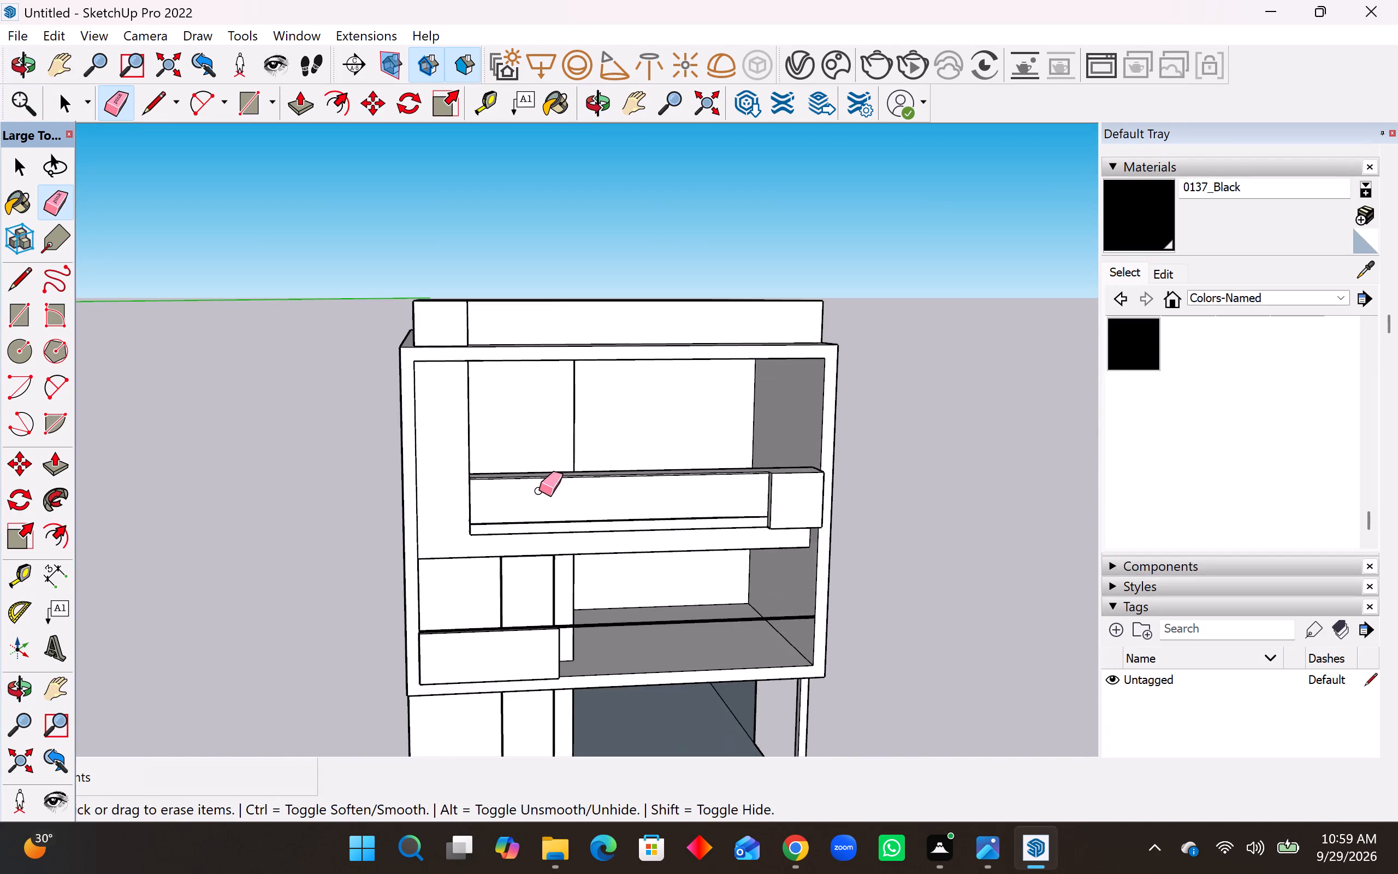
pyautogui.scroll(5, 539, 491)
pyautogui.click(1133, 354)
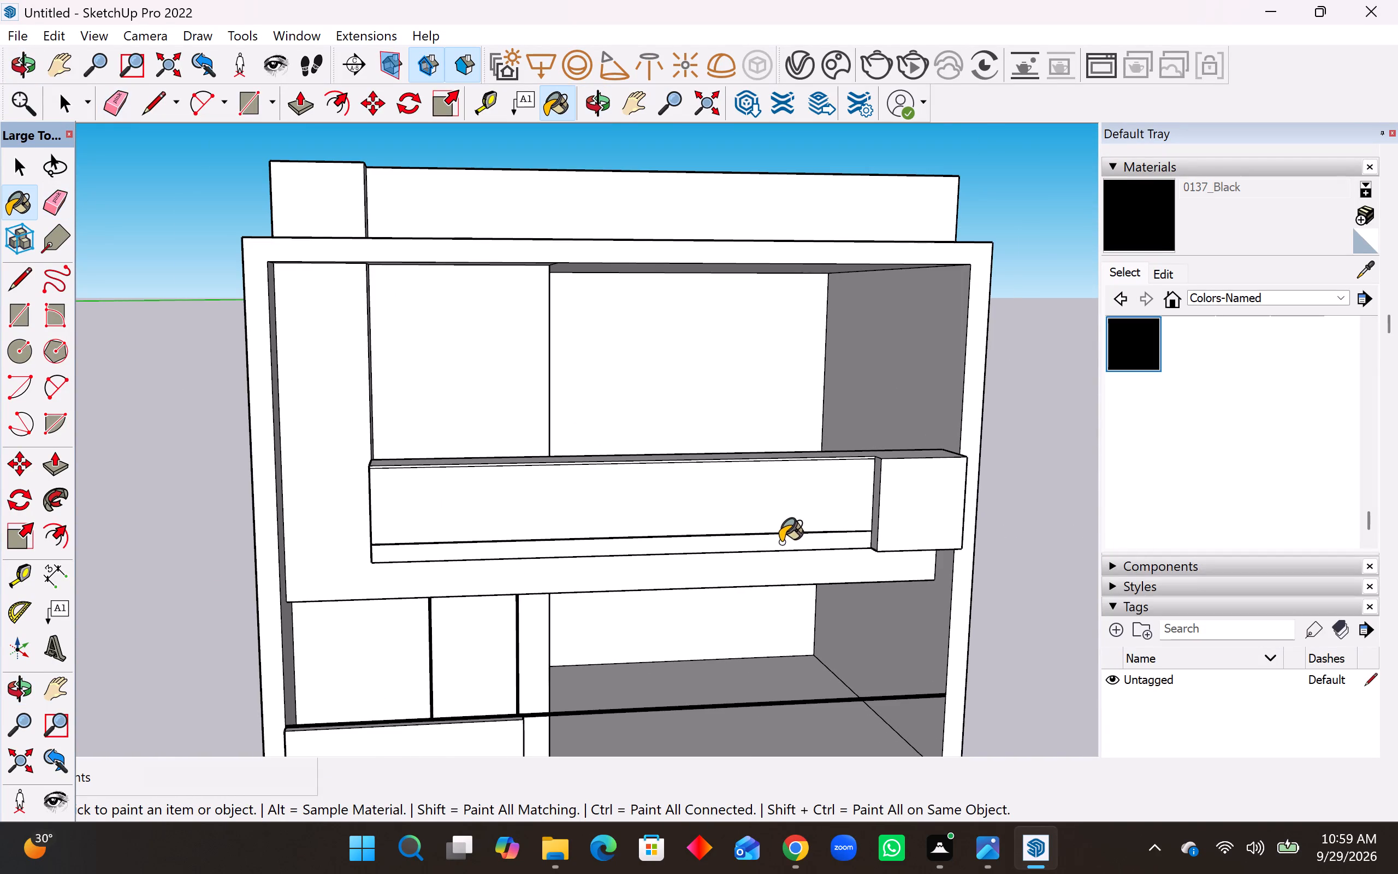
pyautogui.scroll(9, 780, 536)
pyautogui.click(781, 401)
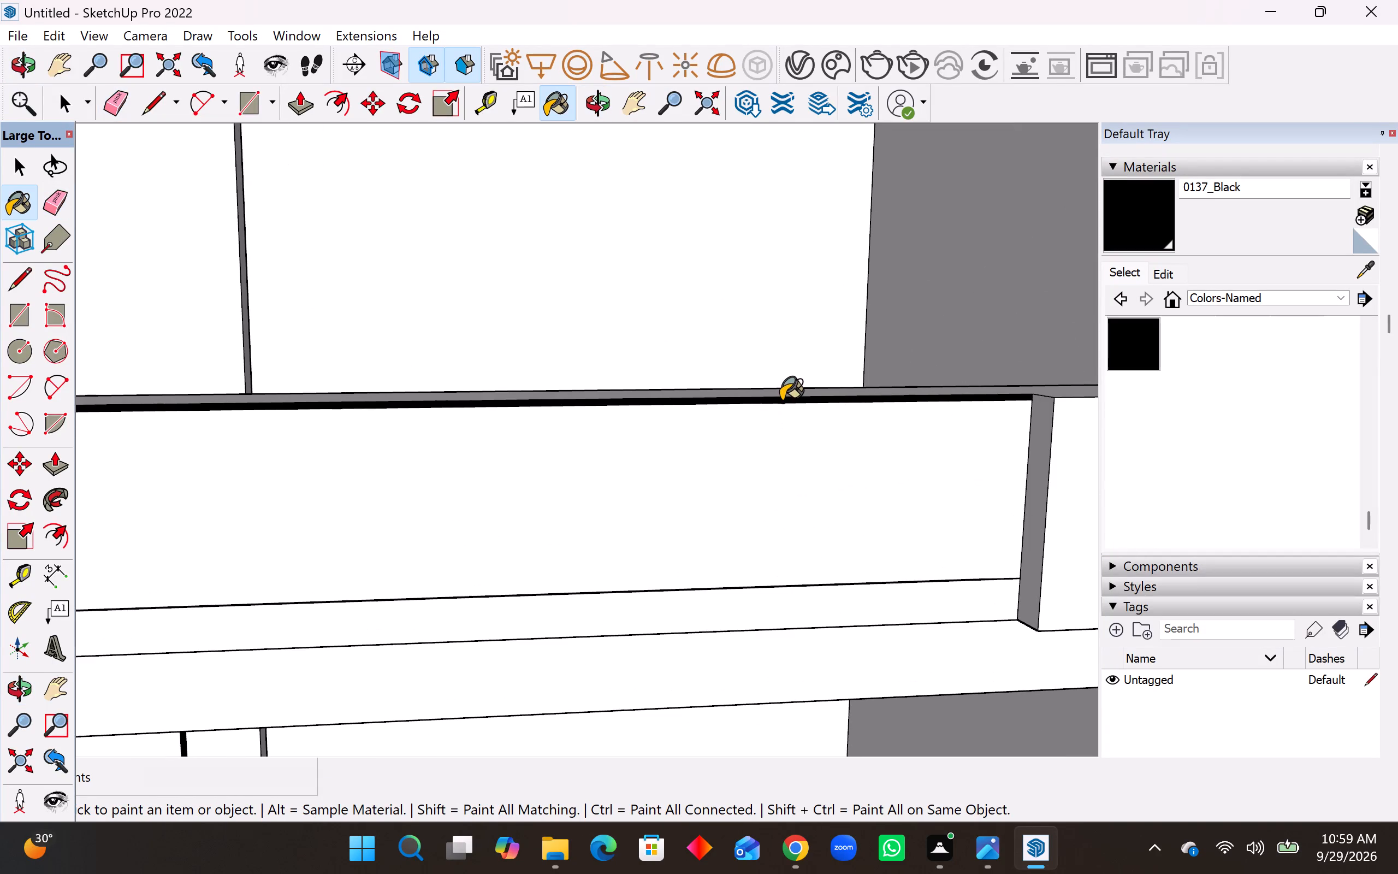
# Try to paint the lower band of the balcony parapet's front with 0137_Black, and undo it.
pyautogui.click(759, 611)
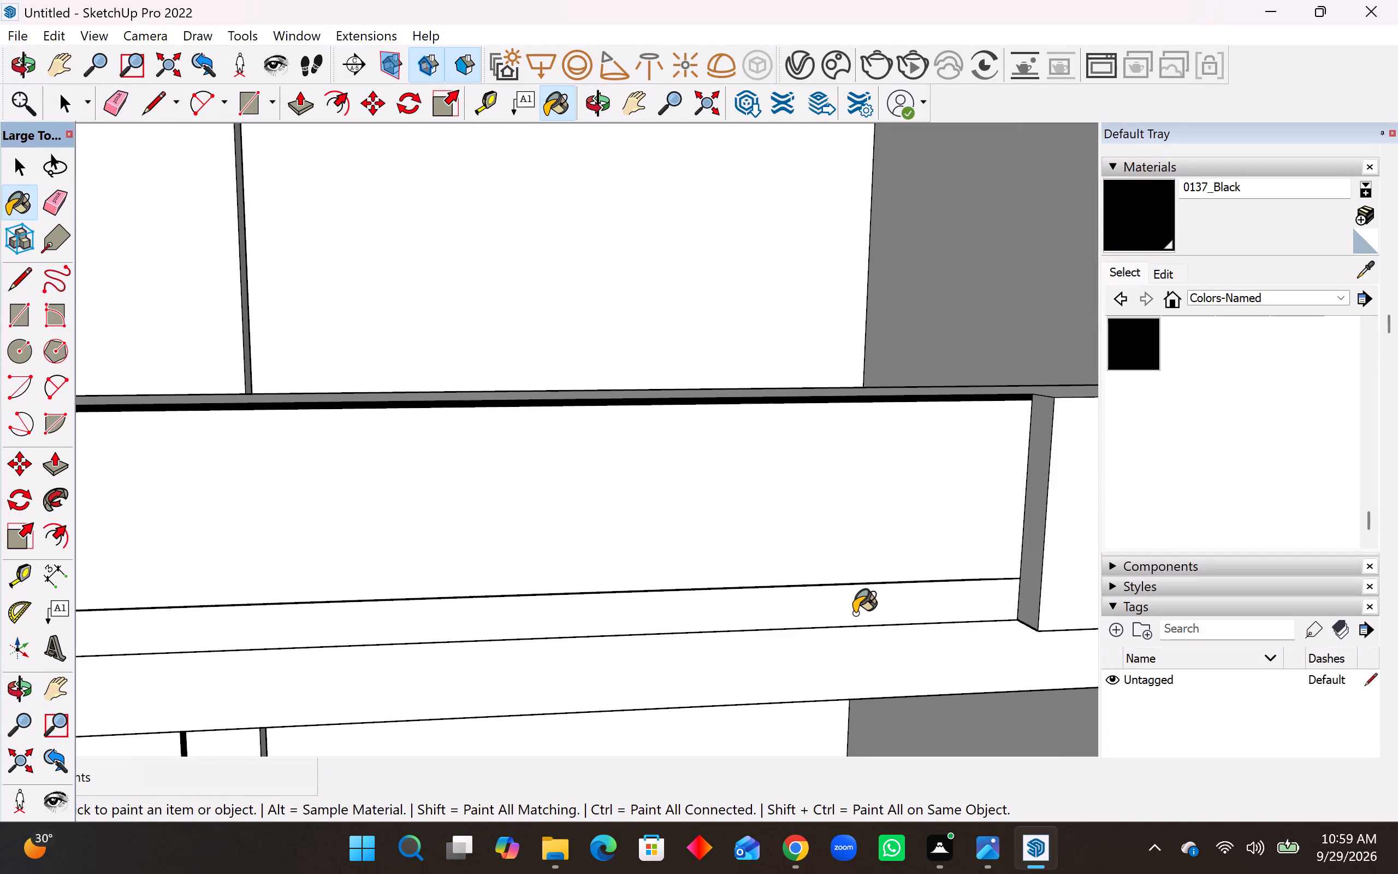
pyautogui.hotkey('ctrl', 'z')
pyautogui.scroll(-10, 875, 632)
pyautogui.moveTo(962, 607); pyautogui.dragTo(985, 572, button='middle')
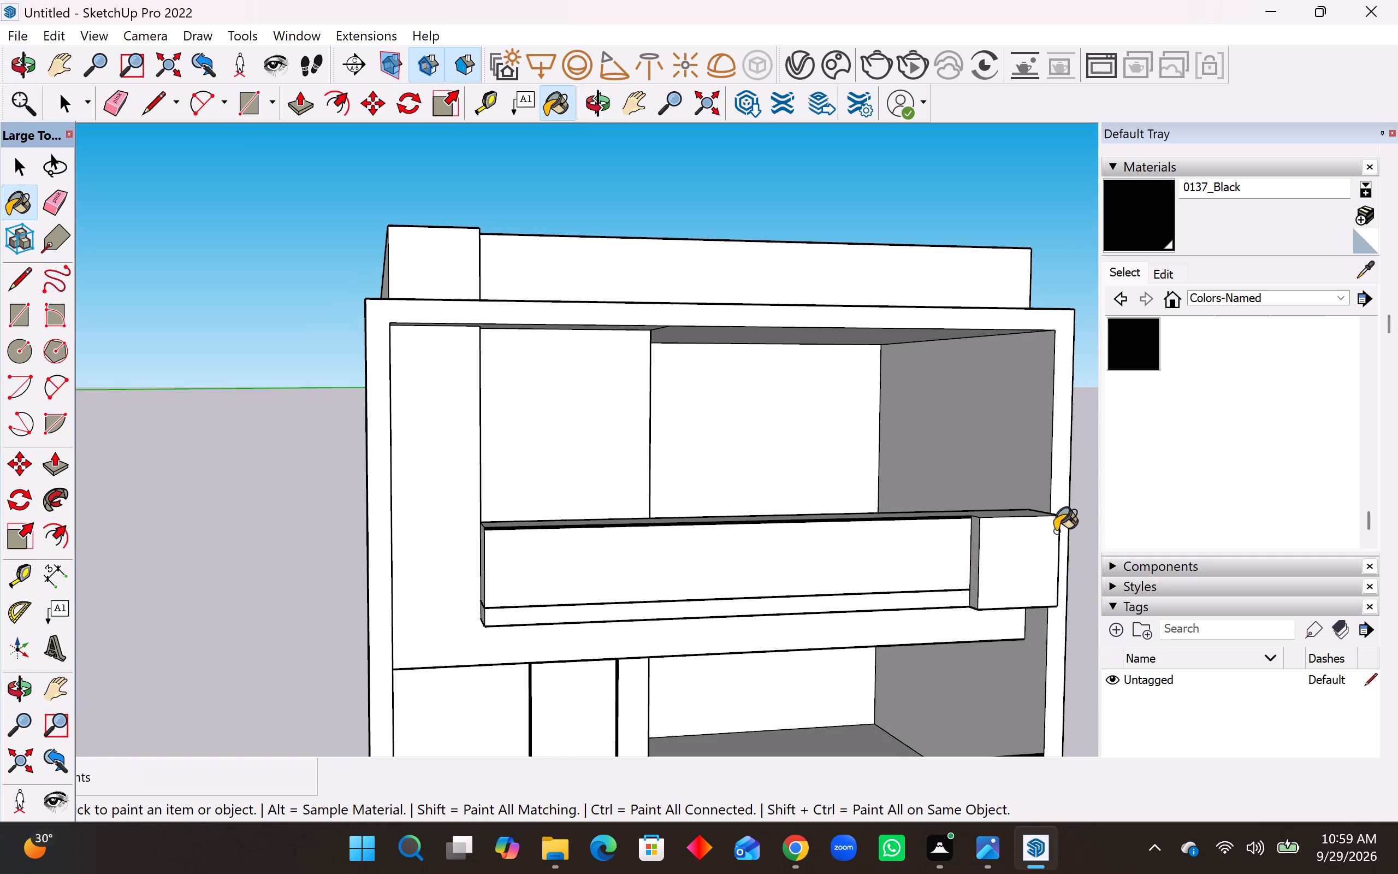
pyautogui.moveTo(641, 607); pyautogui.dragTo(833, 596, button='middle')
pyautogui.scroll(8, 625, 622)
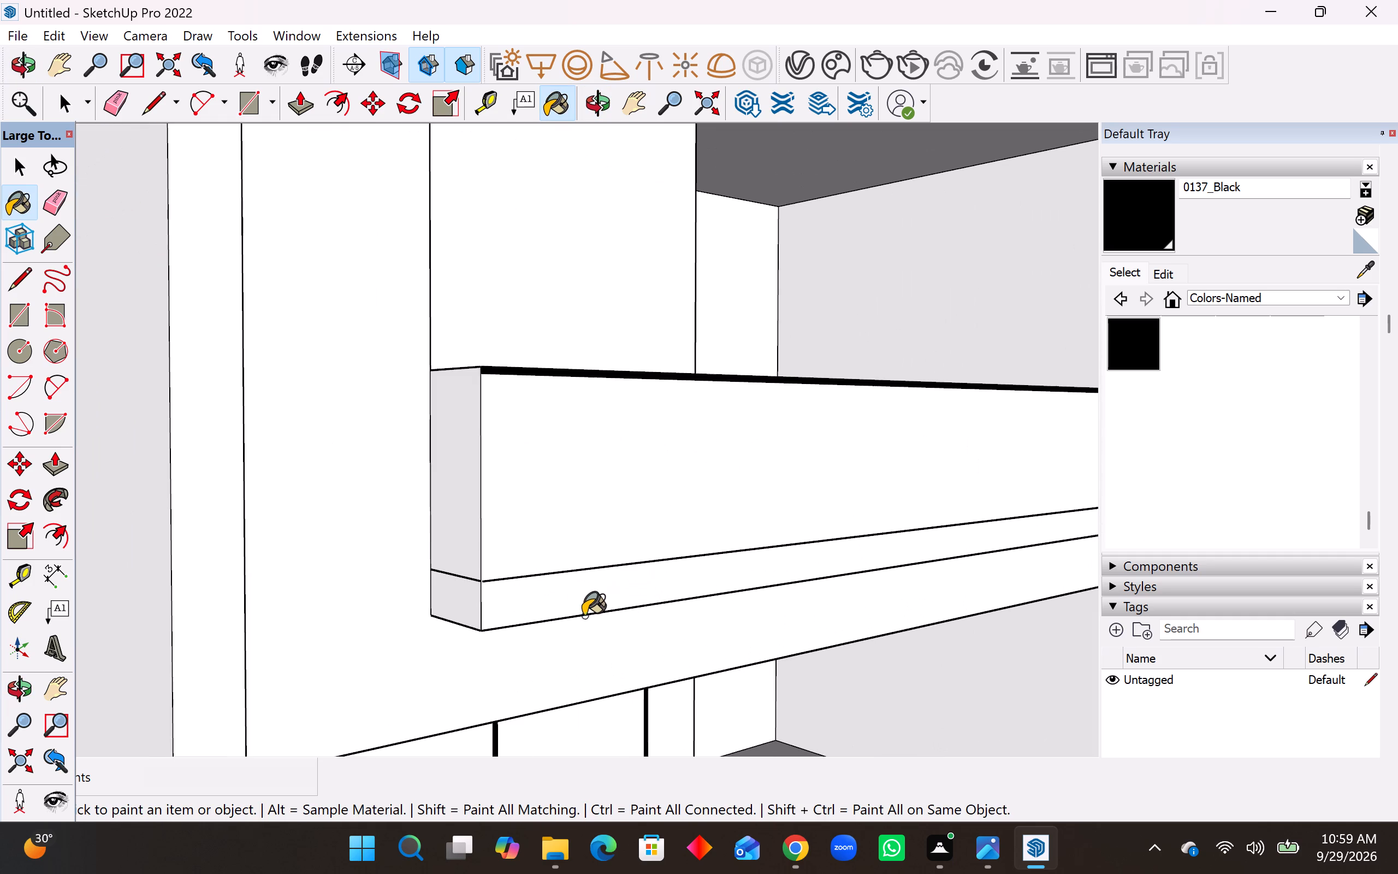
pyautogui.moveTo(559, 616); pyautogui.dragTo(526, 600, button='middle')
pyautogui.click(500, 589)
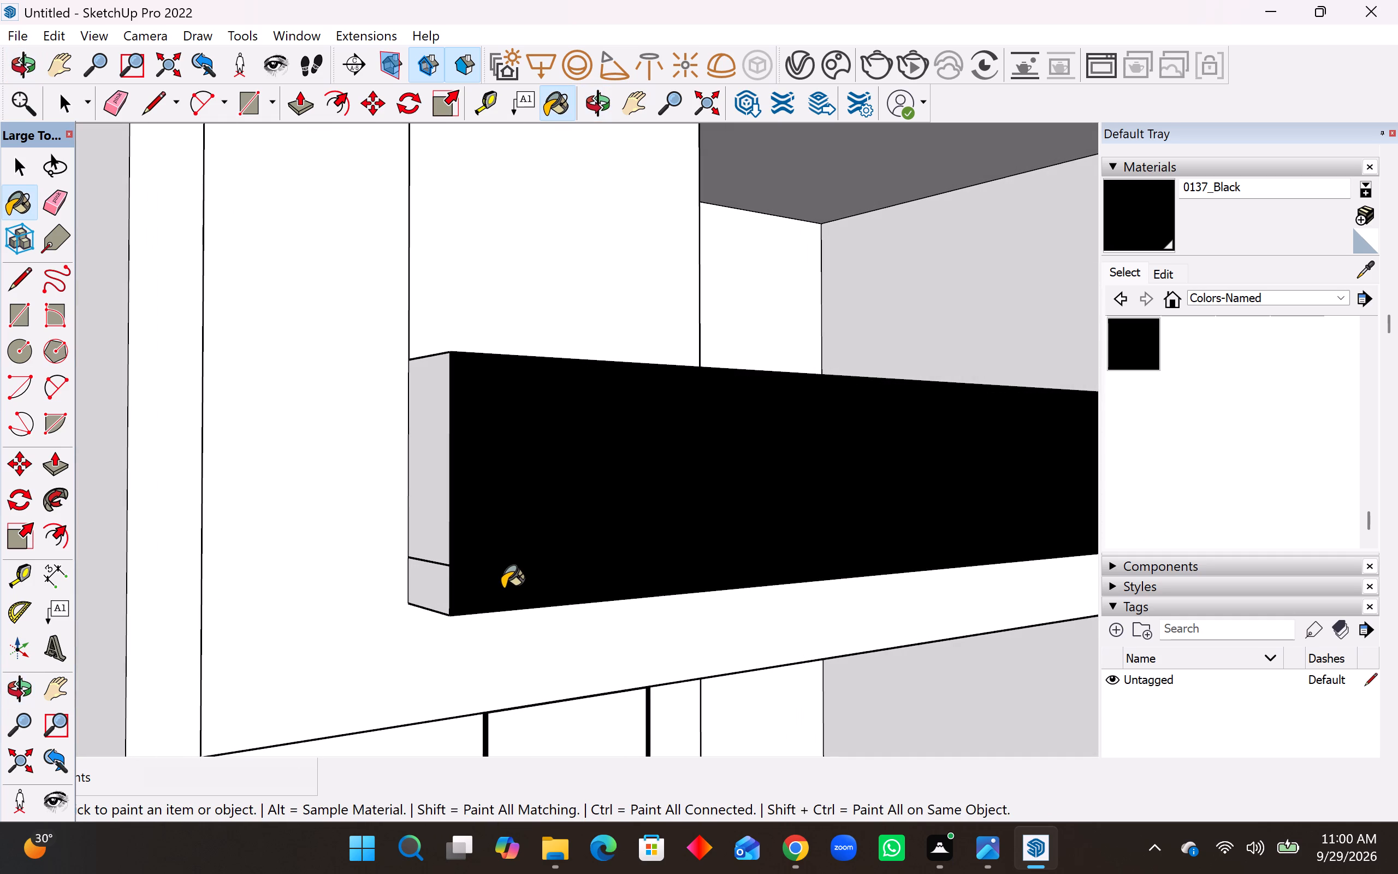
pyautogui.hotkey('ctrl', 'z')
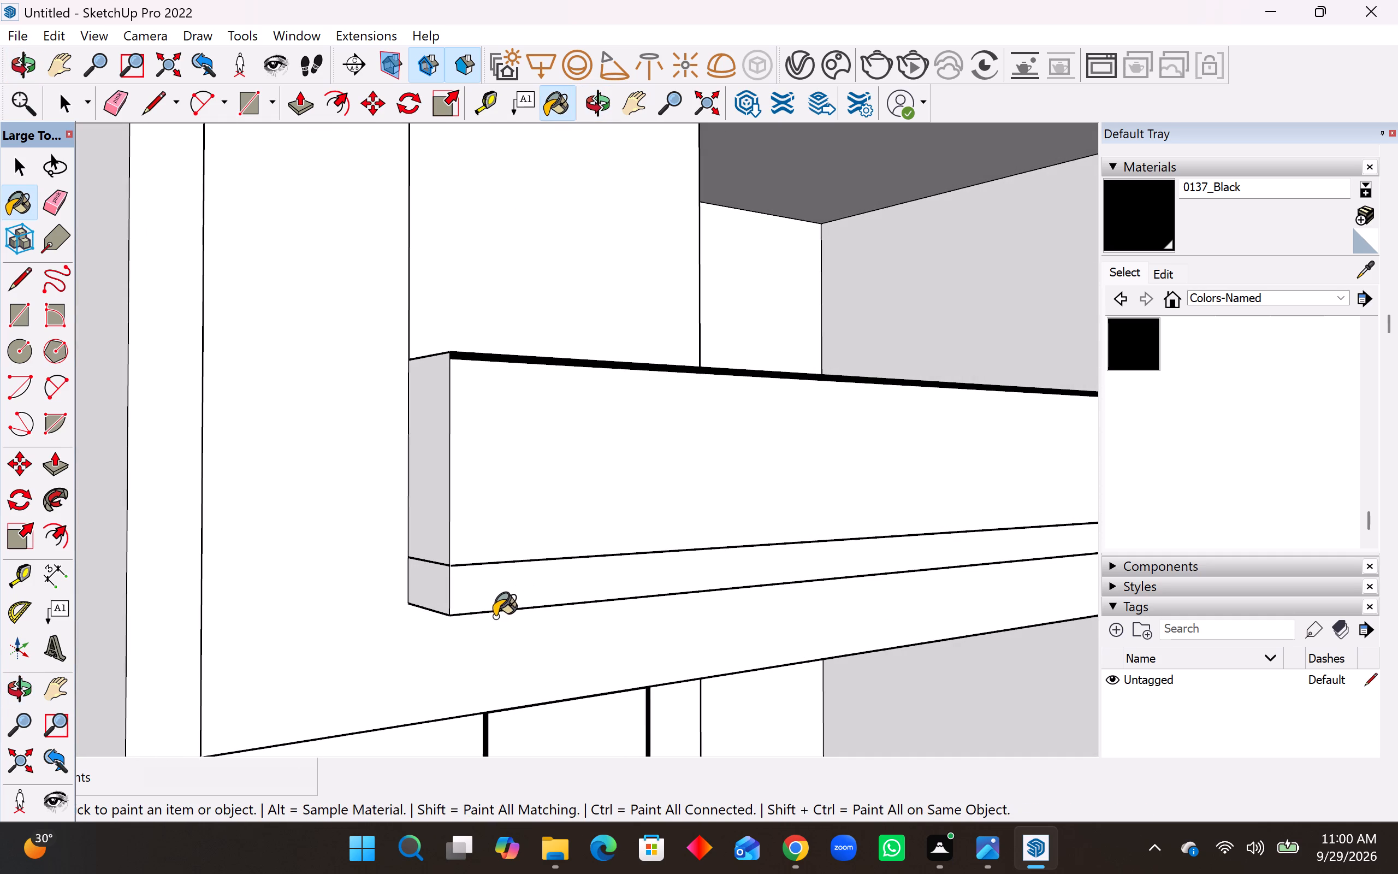
# Examine the balcony parapet's lower band and its dividing line at both ends.
pyautogui.scroll(-8, 475, 634)
pyautogui.middleClick(679, 616)
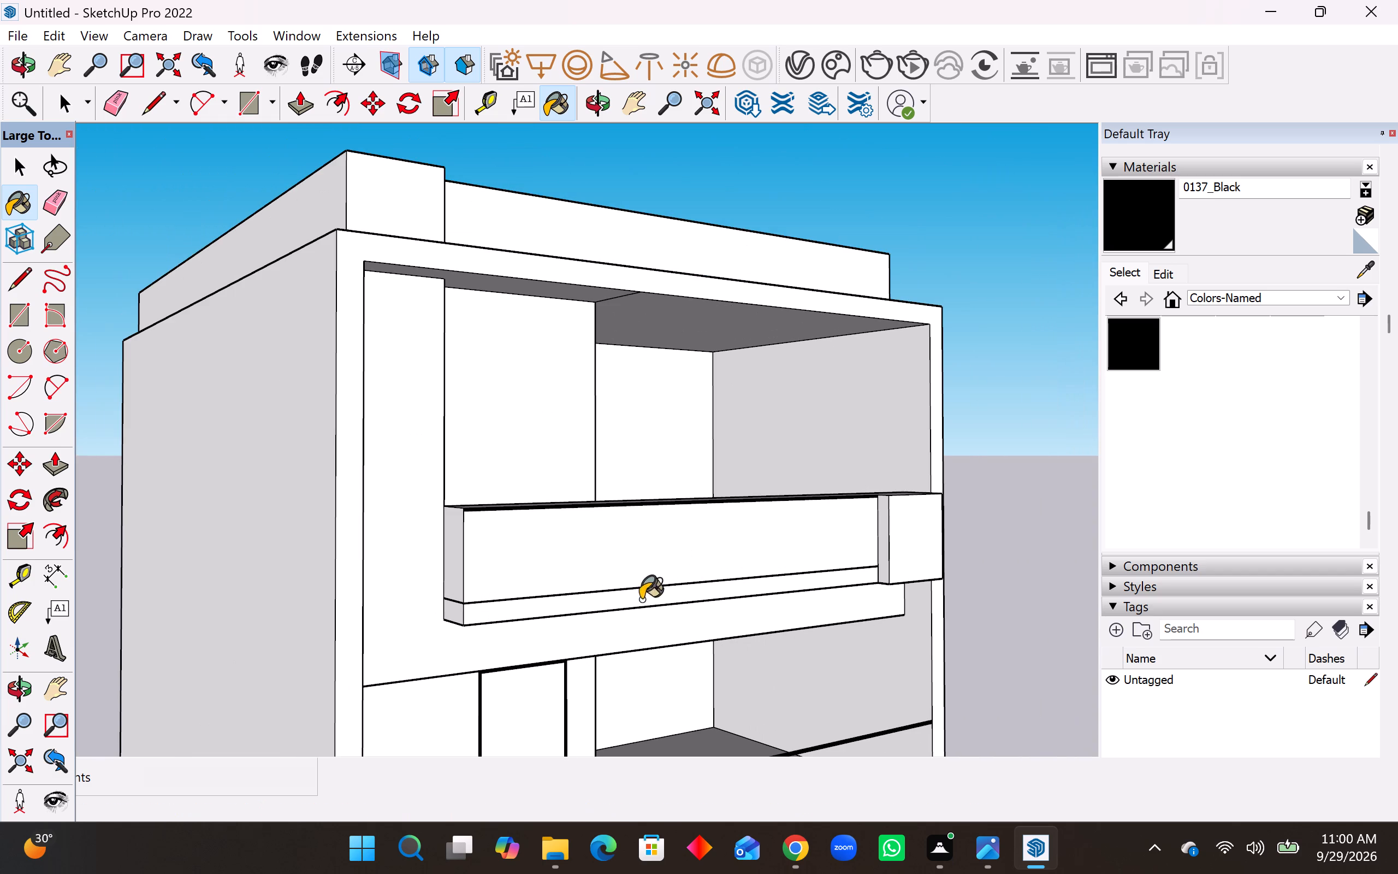
pyautogui.moveTo(427, 611); pyautogui.dragTo(412, 604, button='middle')
pyautogui.scroll(4, 1029, 632)
pyautogui.scroll(4, 892, 629)
pyautogui.moveTo(867, 576); pyautogui.dragTo(844, 593, button='middle')
pyautogui.scroll(-2, 1006, 621)
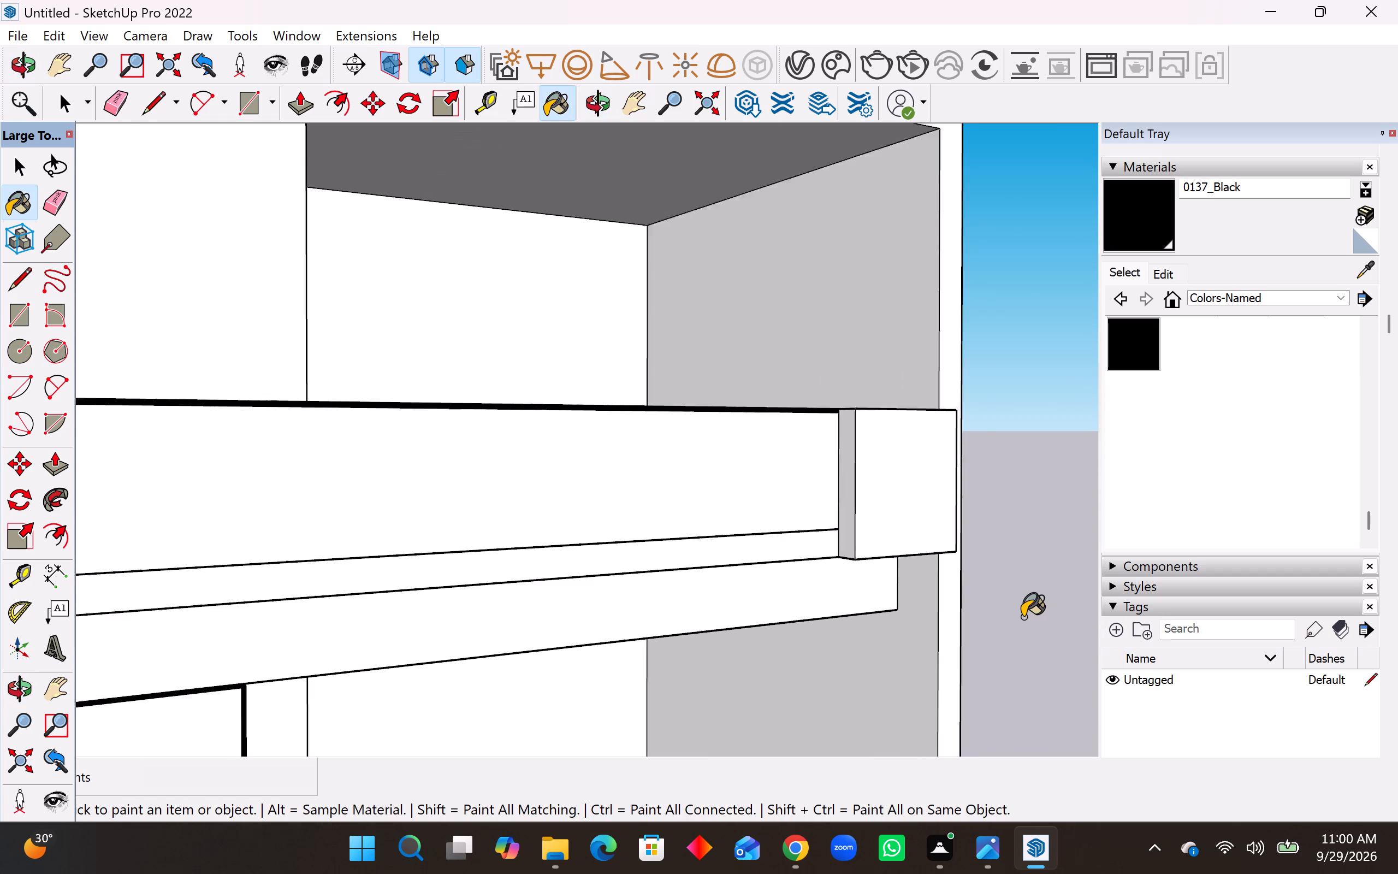
pyautogui.scroll(-7, 1022, 617)
pyautogui.middleClick(975, 608)
pyautogui.moveTo(826, 610); pyautogui.dragTo(807, 623, button='middle')
pyautogui.moveTo(783, 584); pyautogui.dragTo(757, 687, button='middle')
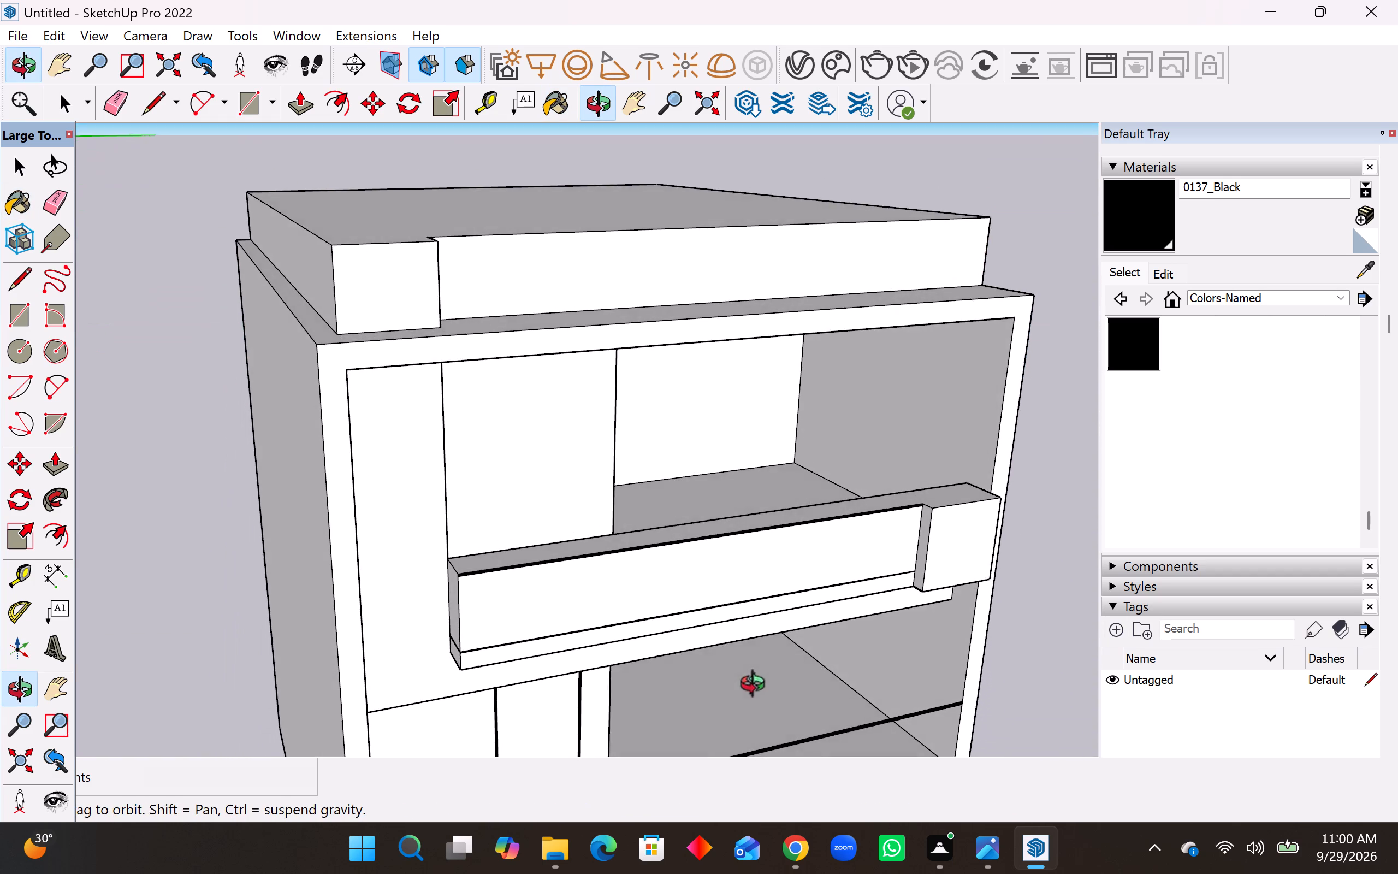
pyautogui.moveTo(757, 687); pyautogui.dragTo(713, 642, button='middle')
# Redraw the dividing line above the balcony parapet's lower band along its full length, about 34' 9 5/16".
pyautogui.click(20, 284)
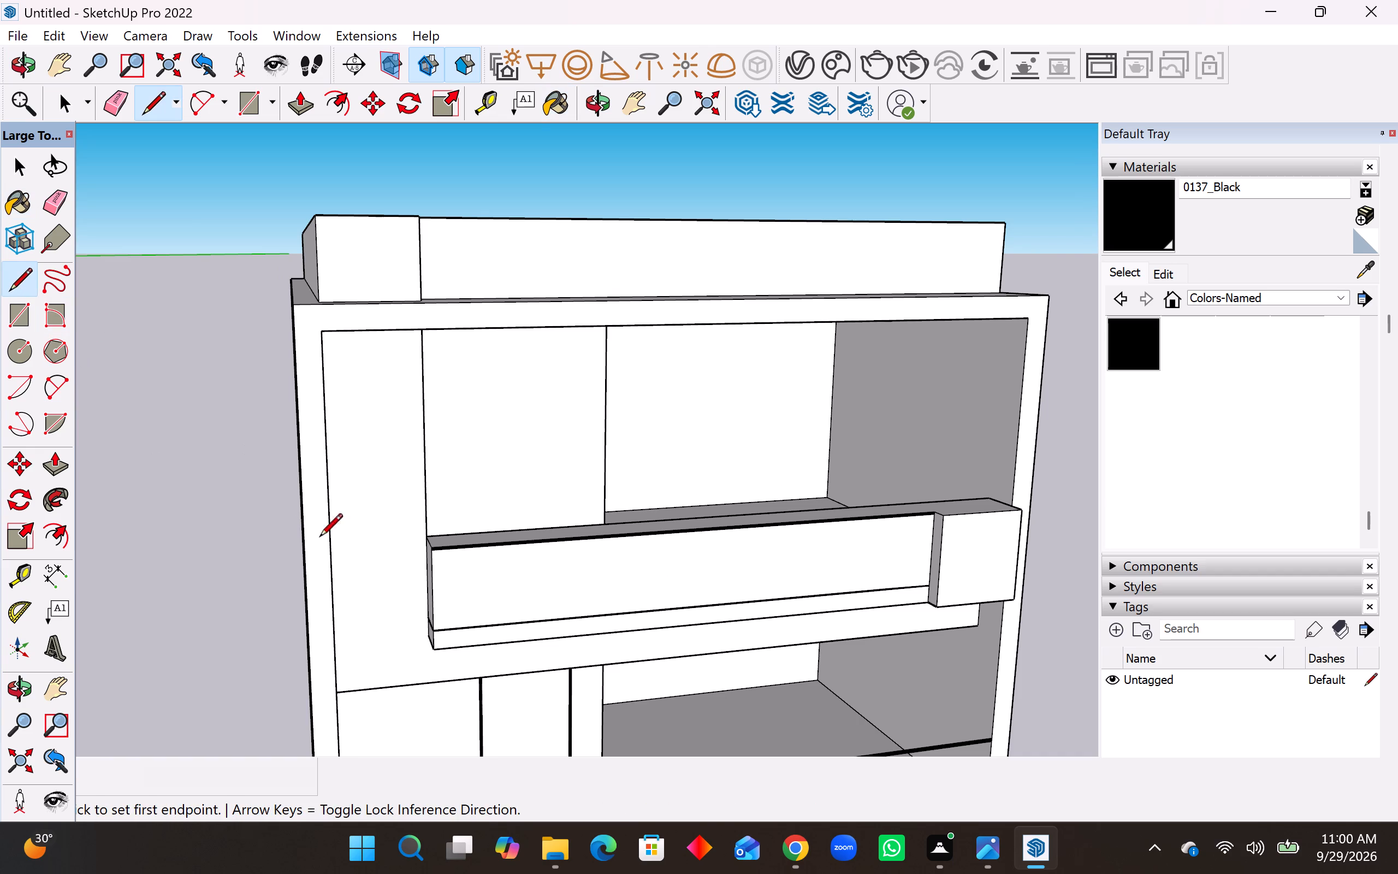
pyautogui.scroll(6, 973, 663)
pyautogui.scroll(-3, 1010, 597)
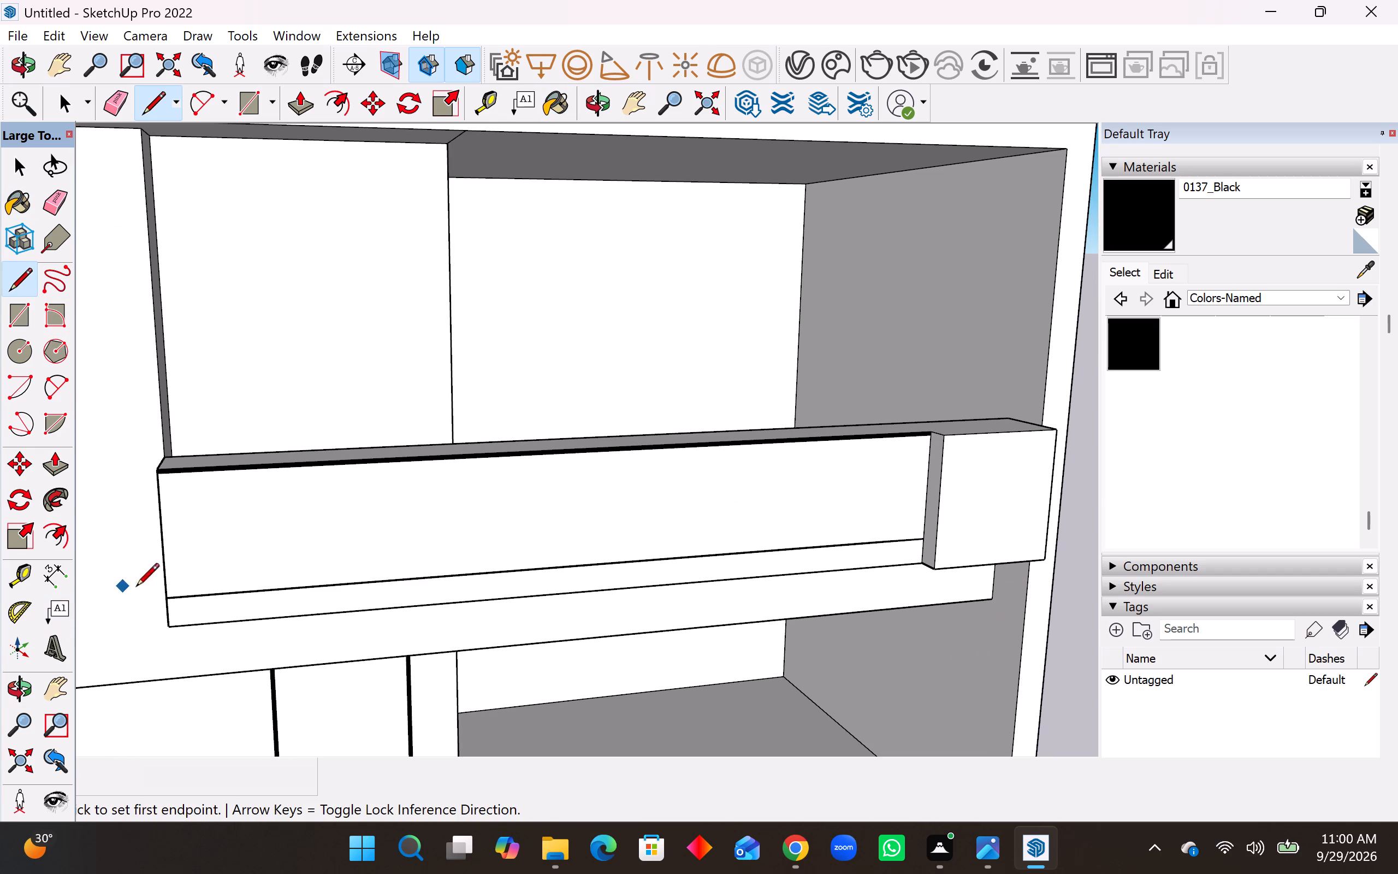
pyautogui.click(166, 598)
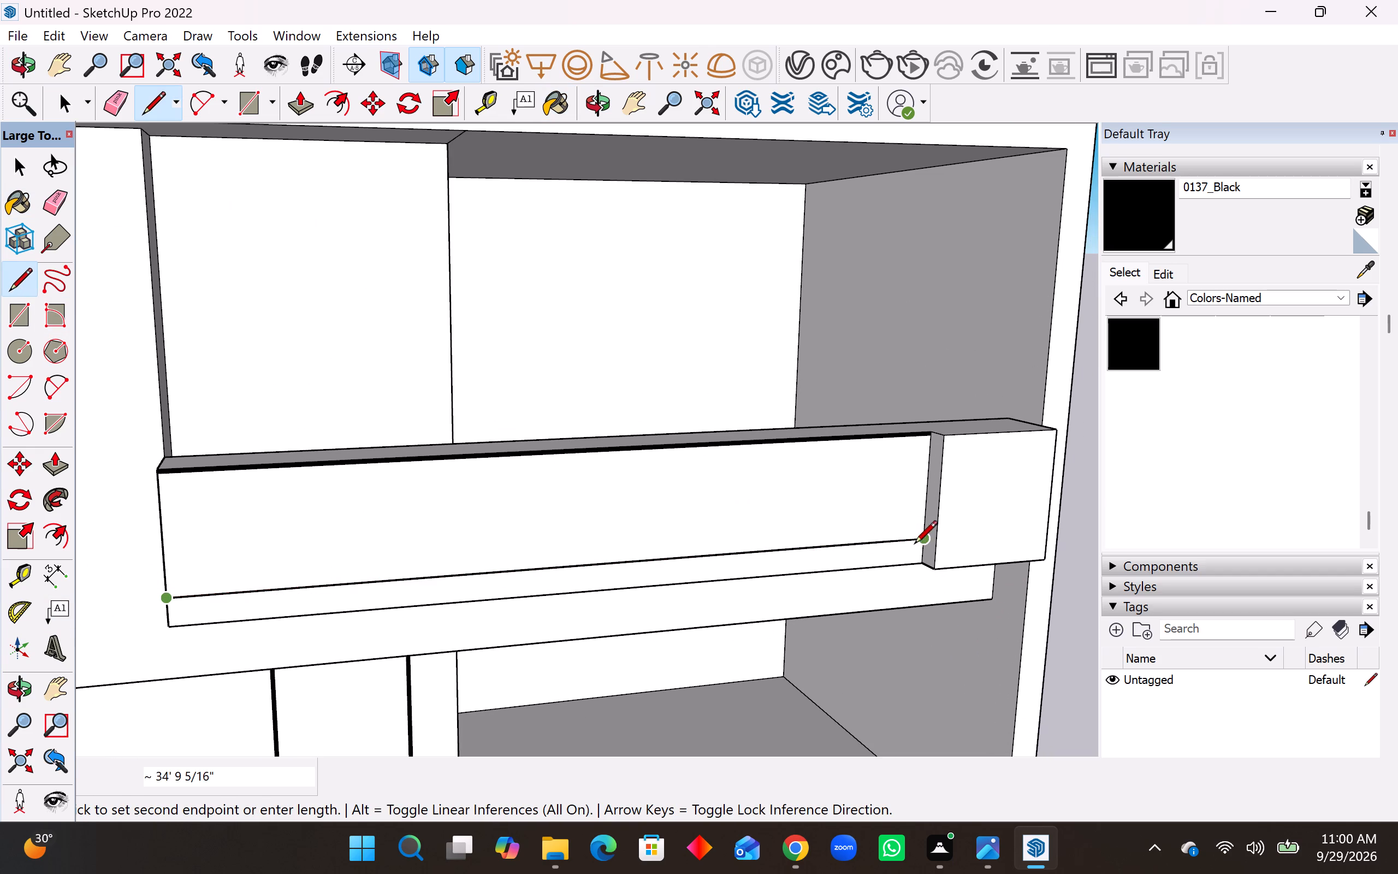
pyautogui.scroll(7, 921, 542)
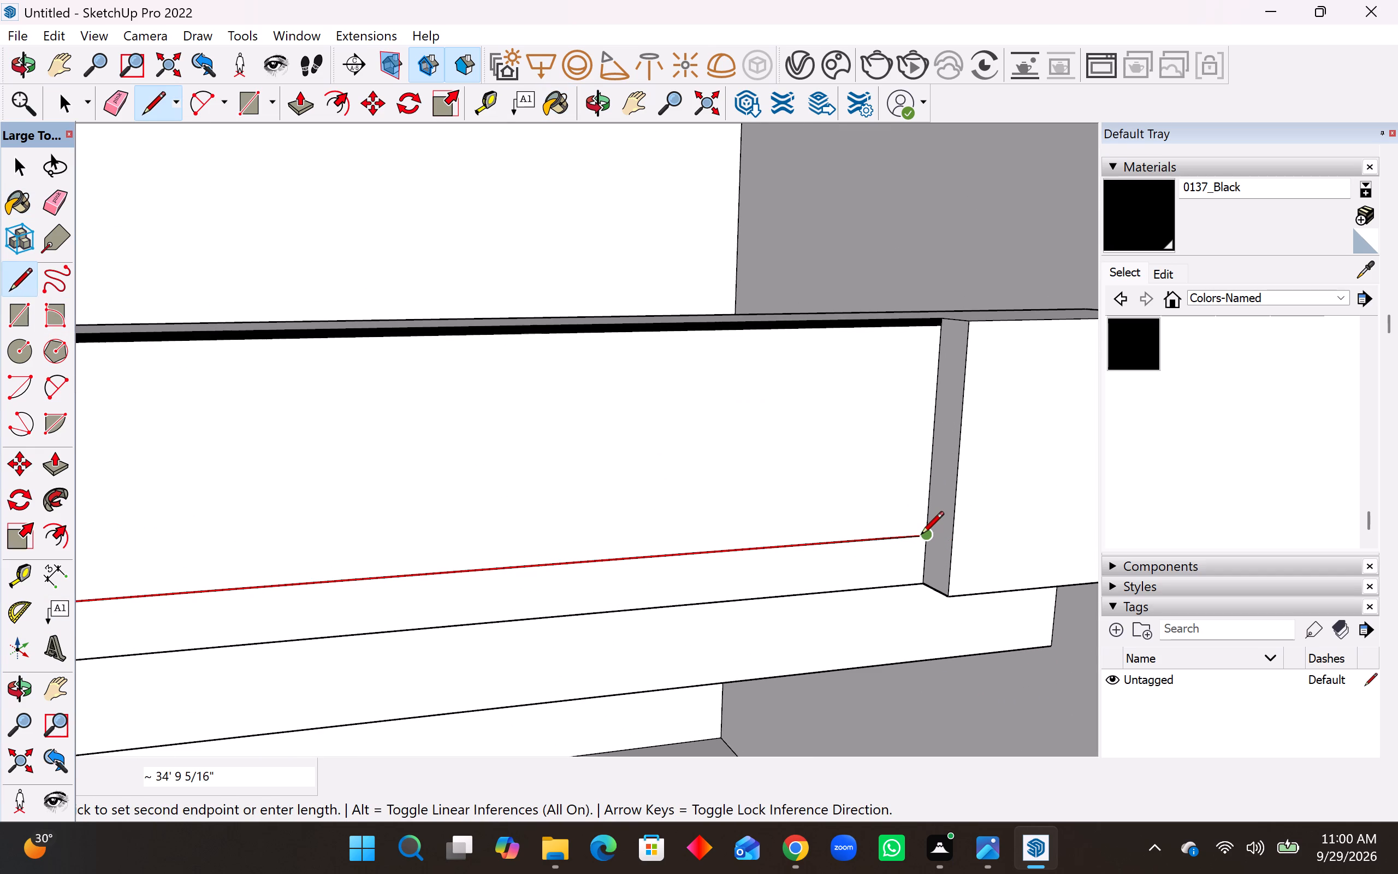
pyautogui.click(921, 536)
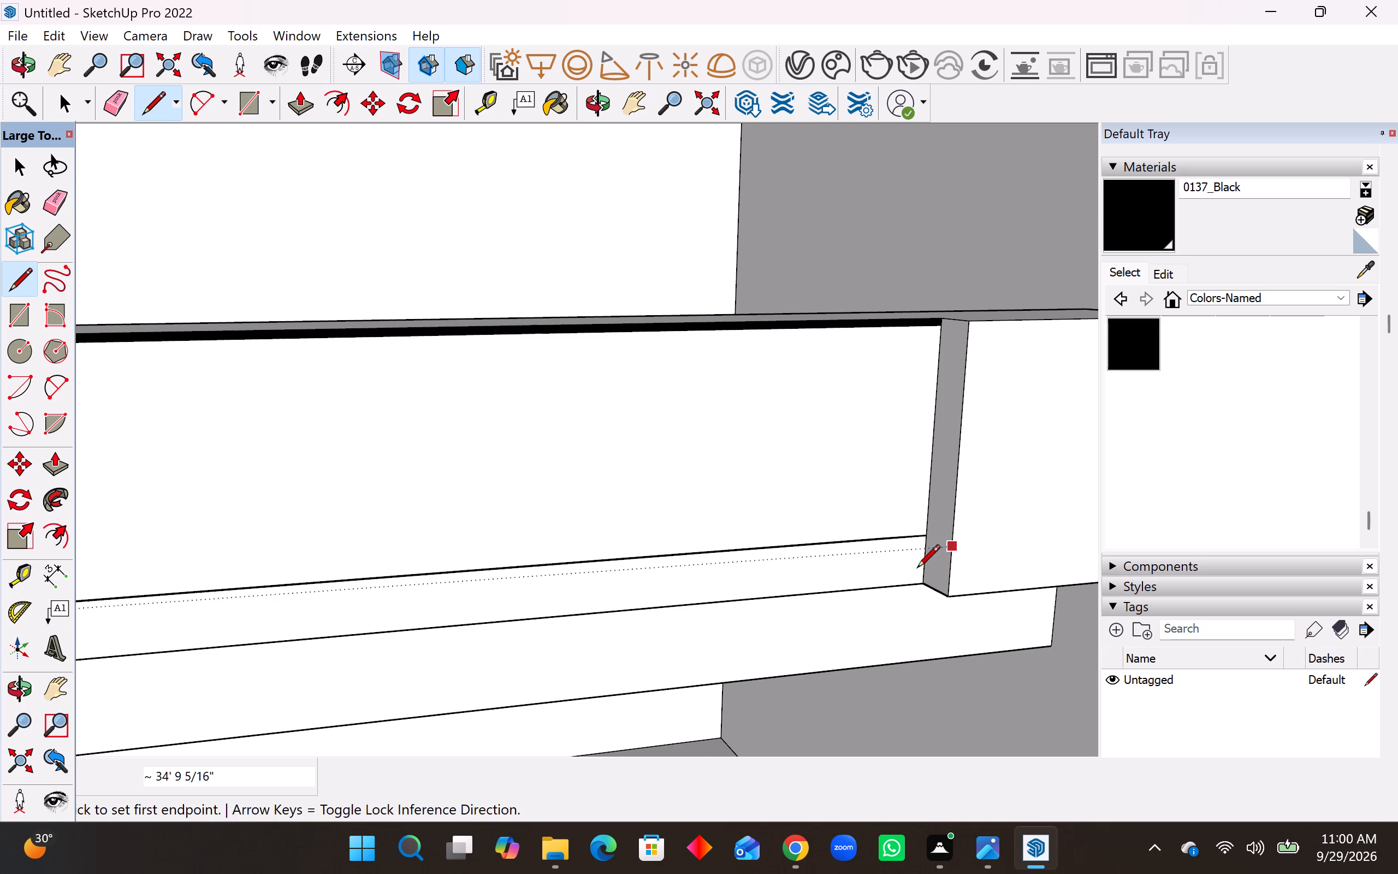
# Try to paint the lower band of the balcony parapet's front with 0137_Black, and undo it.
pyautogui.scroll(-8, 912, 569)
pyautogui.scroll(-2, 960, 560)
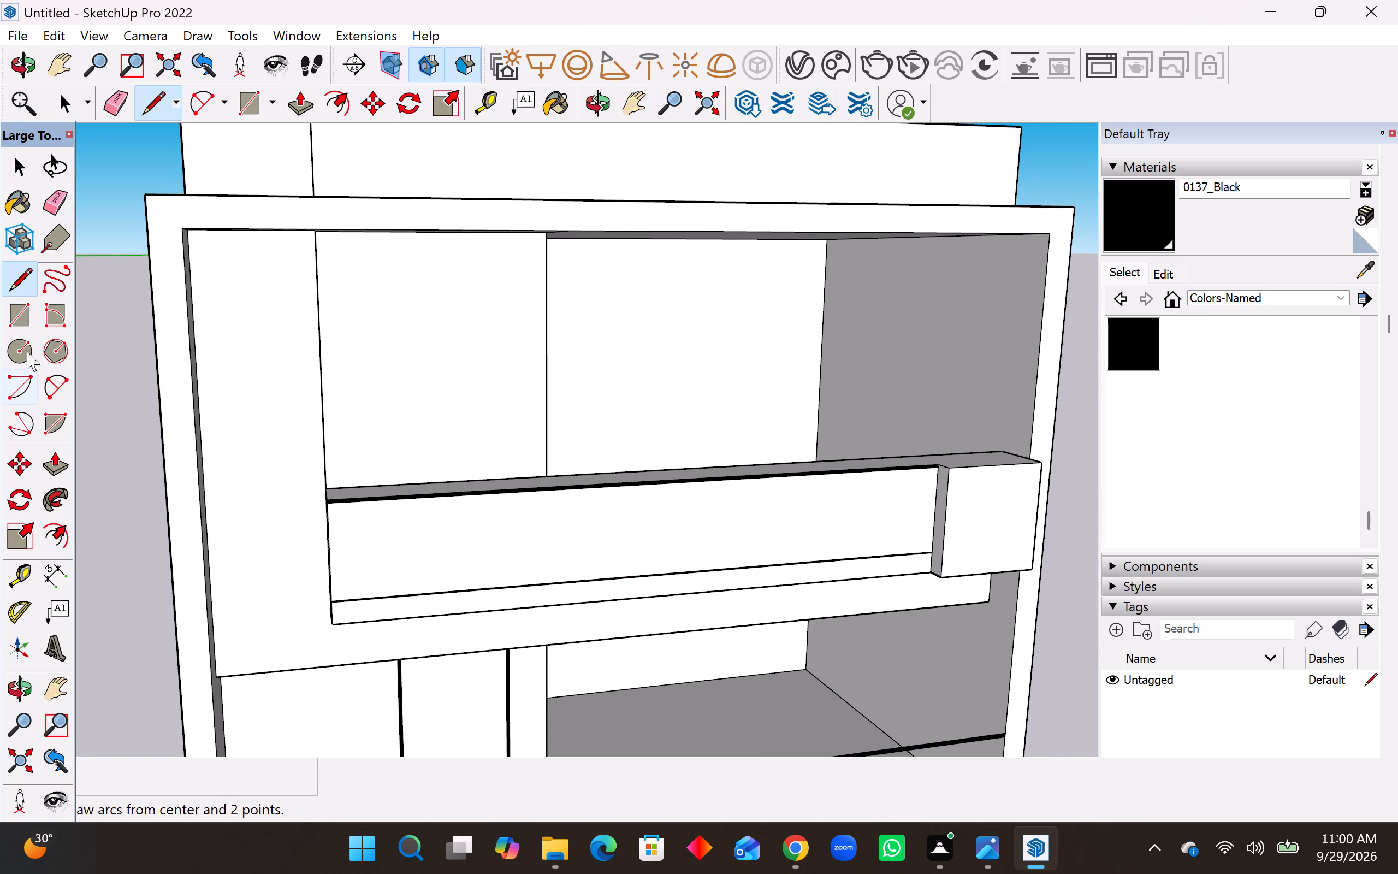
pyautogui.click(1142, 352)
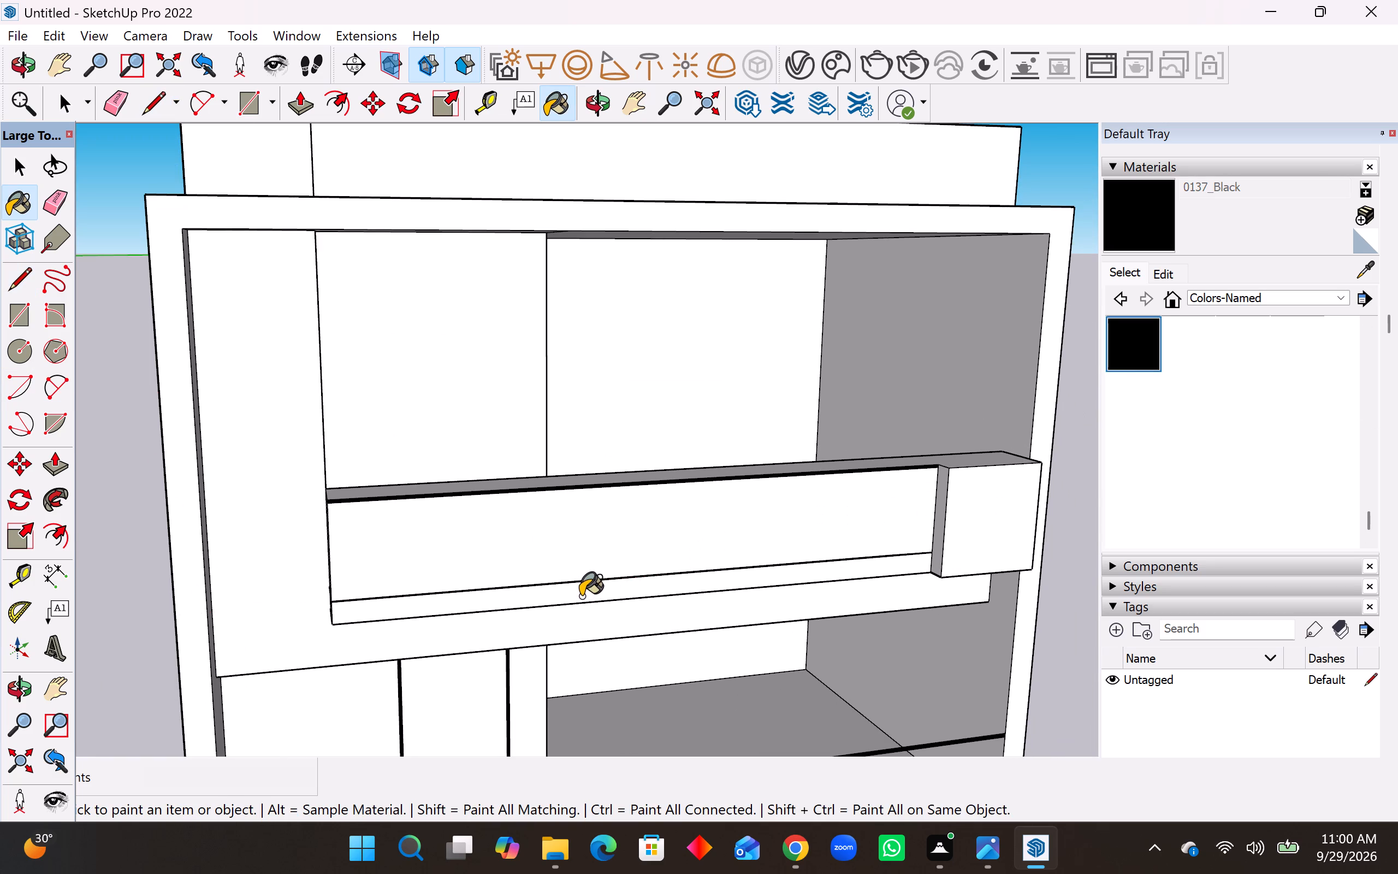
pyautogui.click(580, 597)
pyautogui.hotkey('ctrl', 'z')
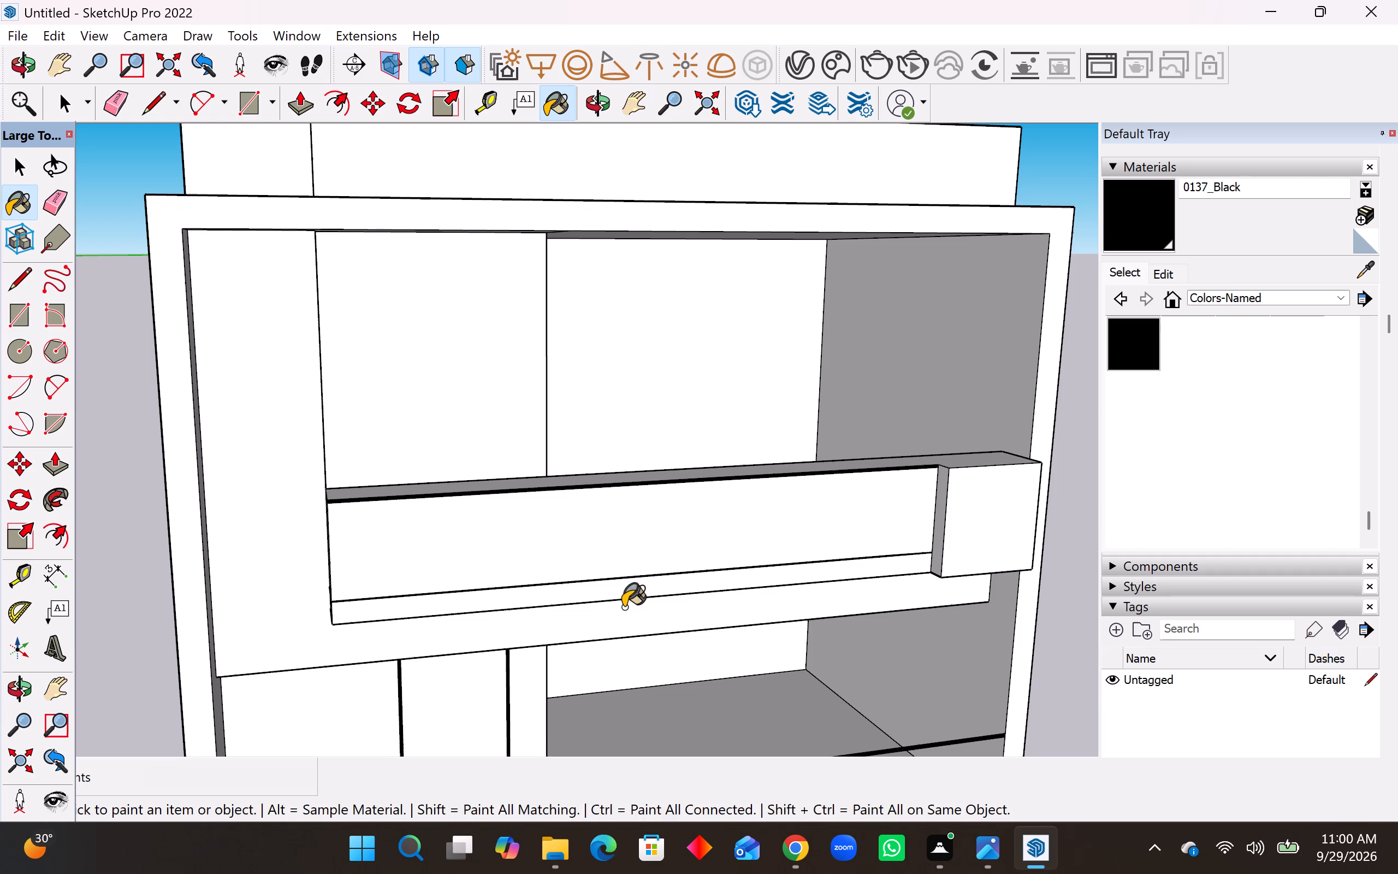
# Draw a rectangle about 34' 9 5/16" by 1' 2 13/16" over the lower band of the balcony parapet's front face.
pyautogui.moveTo(629, 607); pyautogui.dragTo(914, 476, button='middle')
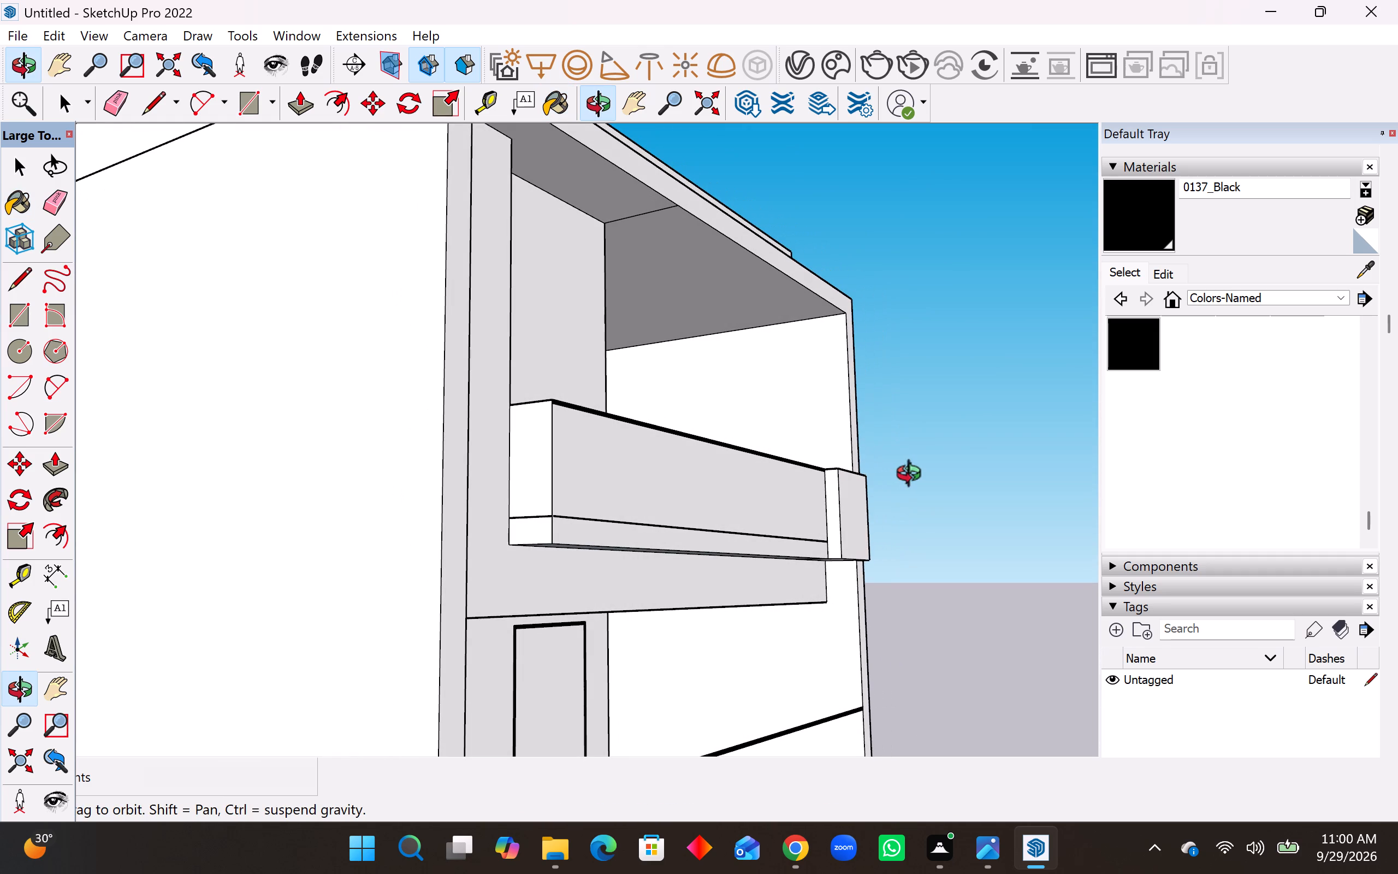
pyautogui.moveTo(914, 476); pyautogui.dragTo(849, 483, button='middle')
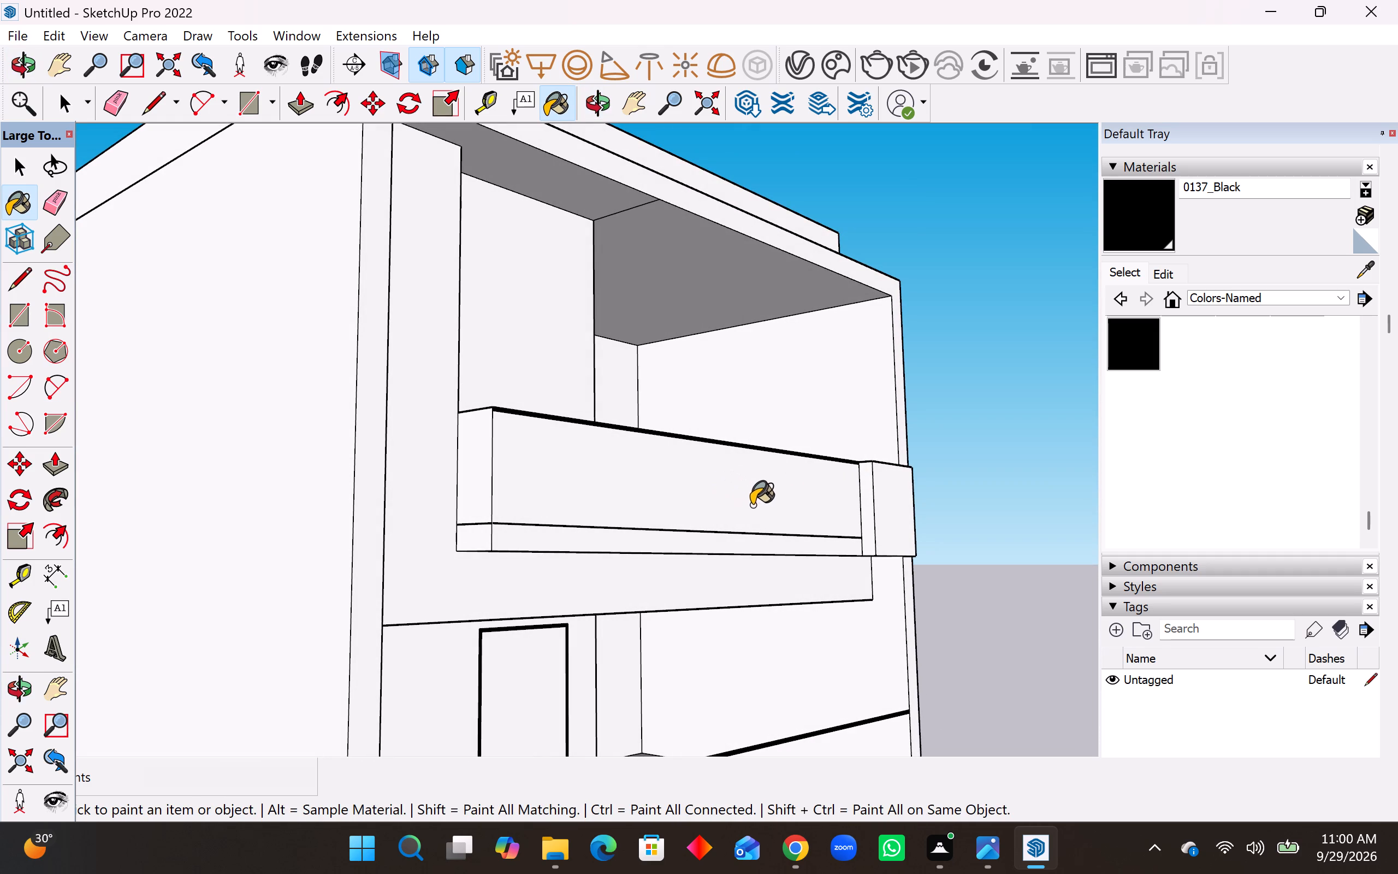
pyautogui.moveTo(868, 558); pyautogui.dragTo(855, 560, button='middle')
pyautogui.moveTo(848, 562); pyautogui.dragTo(802, 570, button='middle')
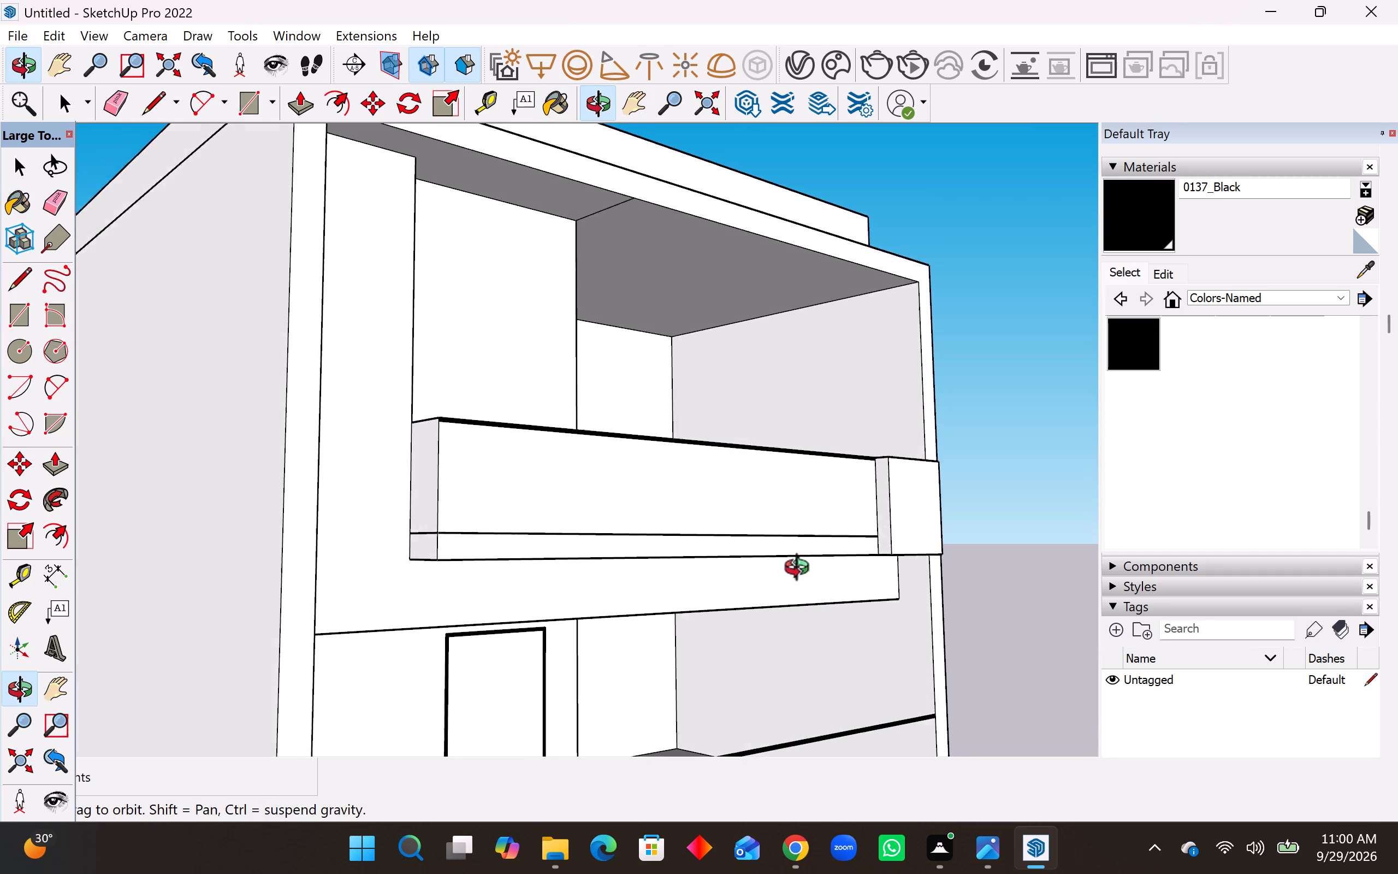
pyautogui.moveTo(802, 570); pyautogui.dragTo(786, 571, button='middle')
pyautogui.moveTo(744, 571); pyautogui.dragTo(732, 570, button='middle')
pyautogui.click(17, 320)
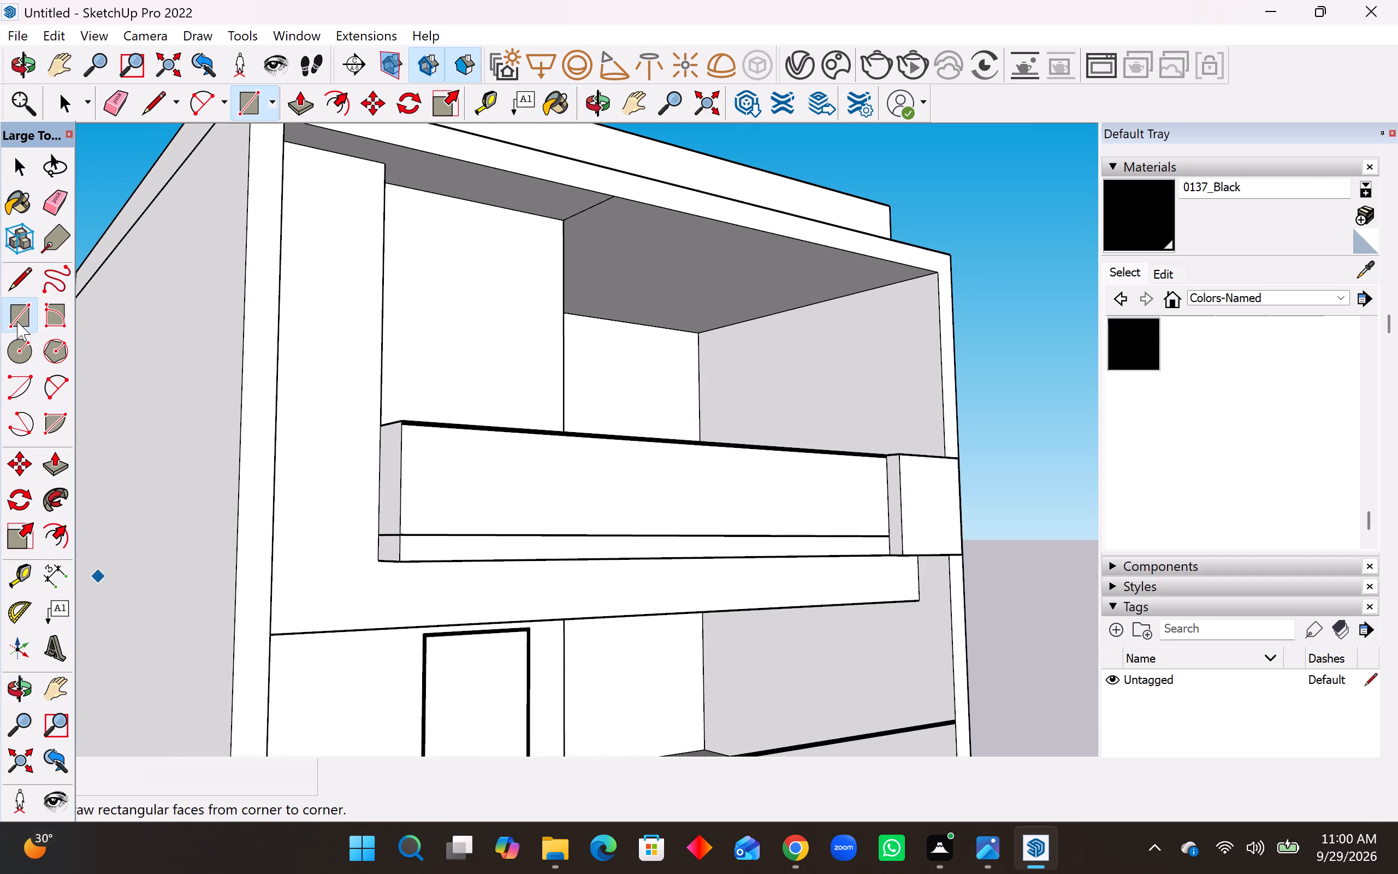
pyautogui.scroll(3, 833, 573)
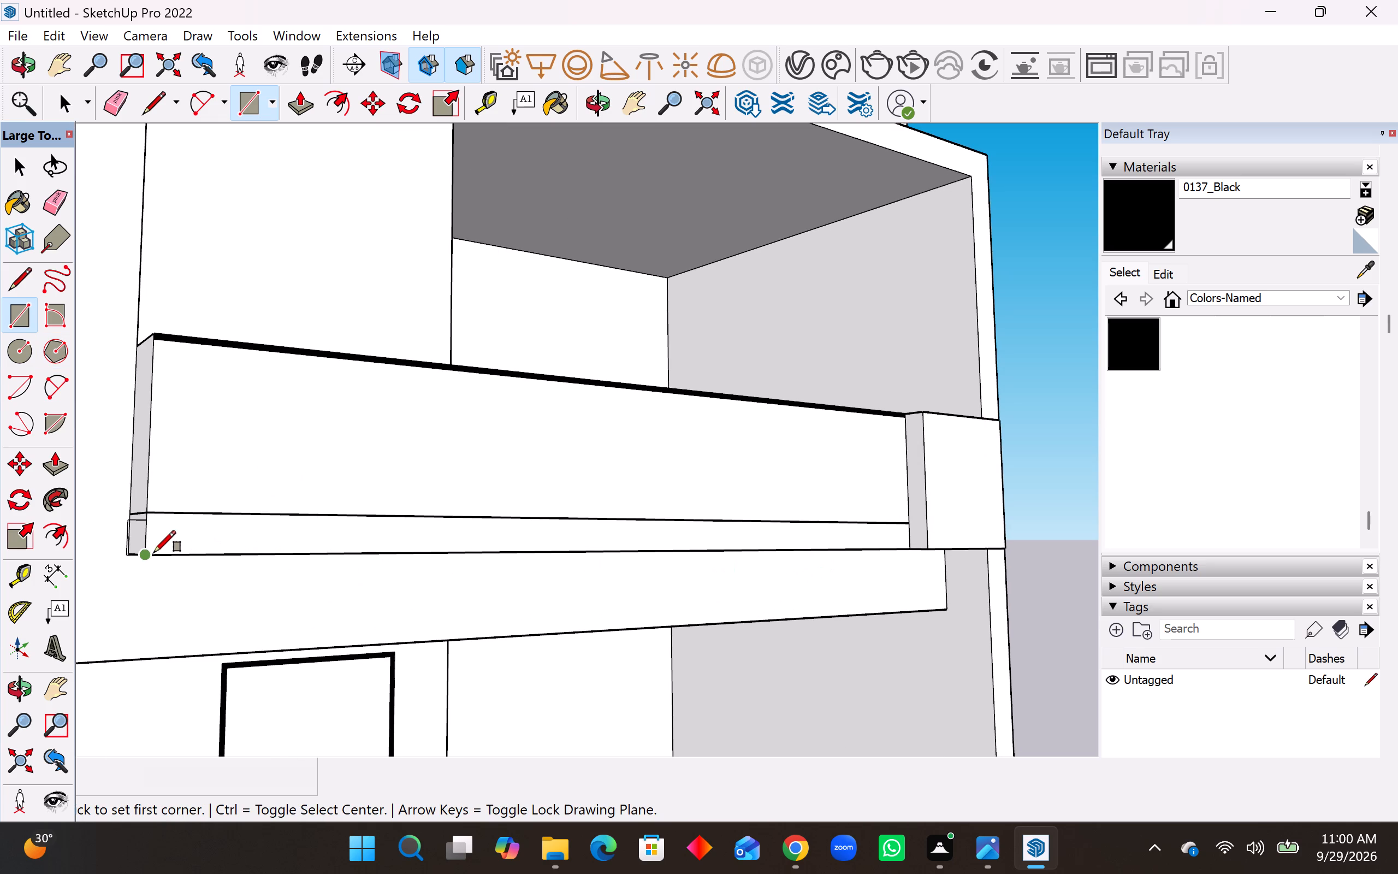
pyautogui.click(147, 552)
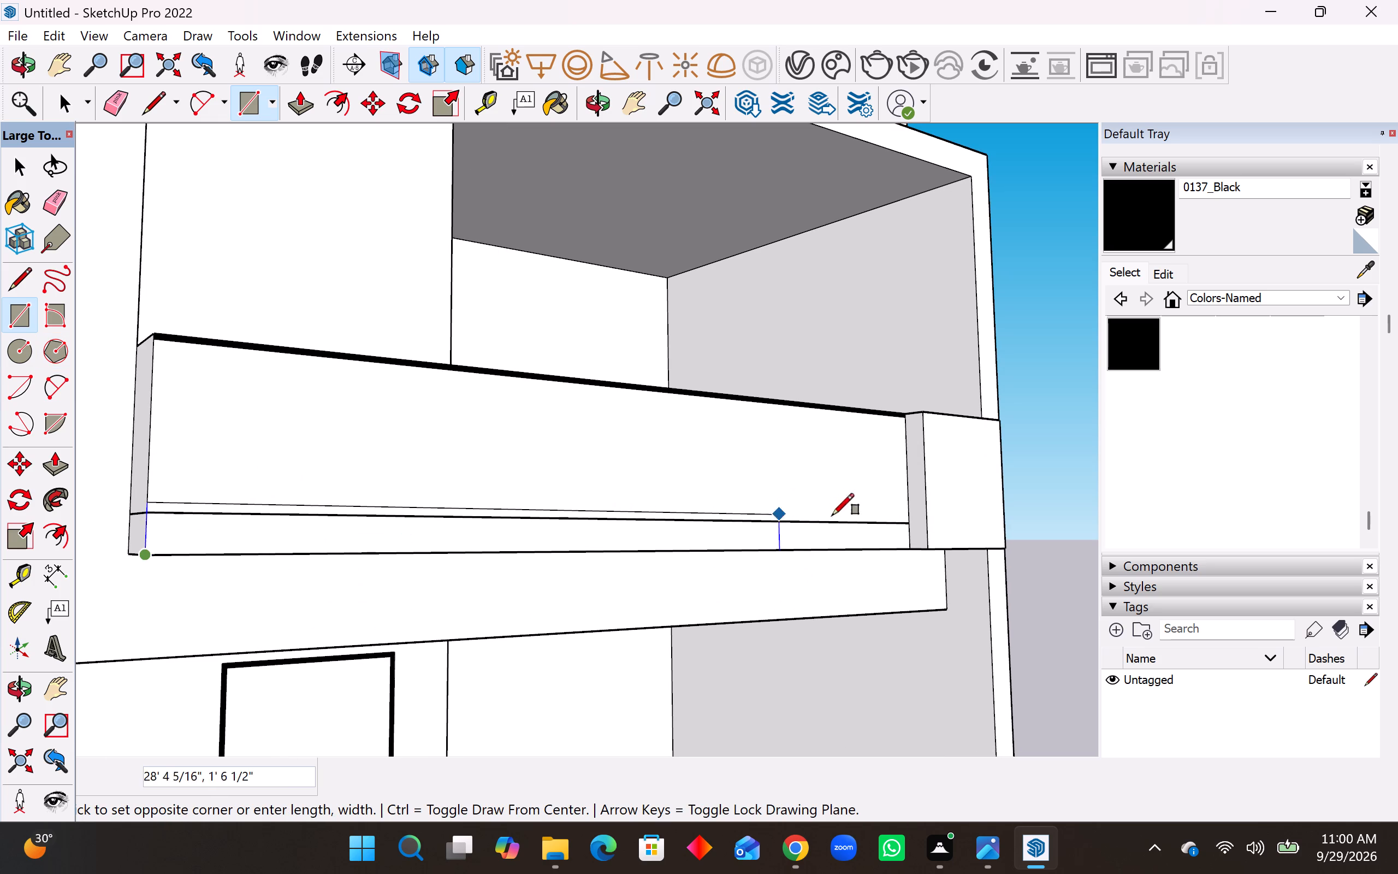
pyautogui.click(910, 526)
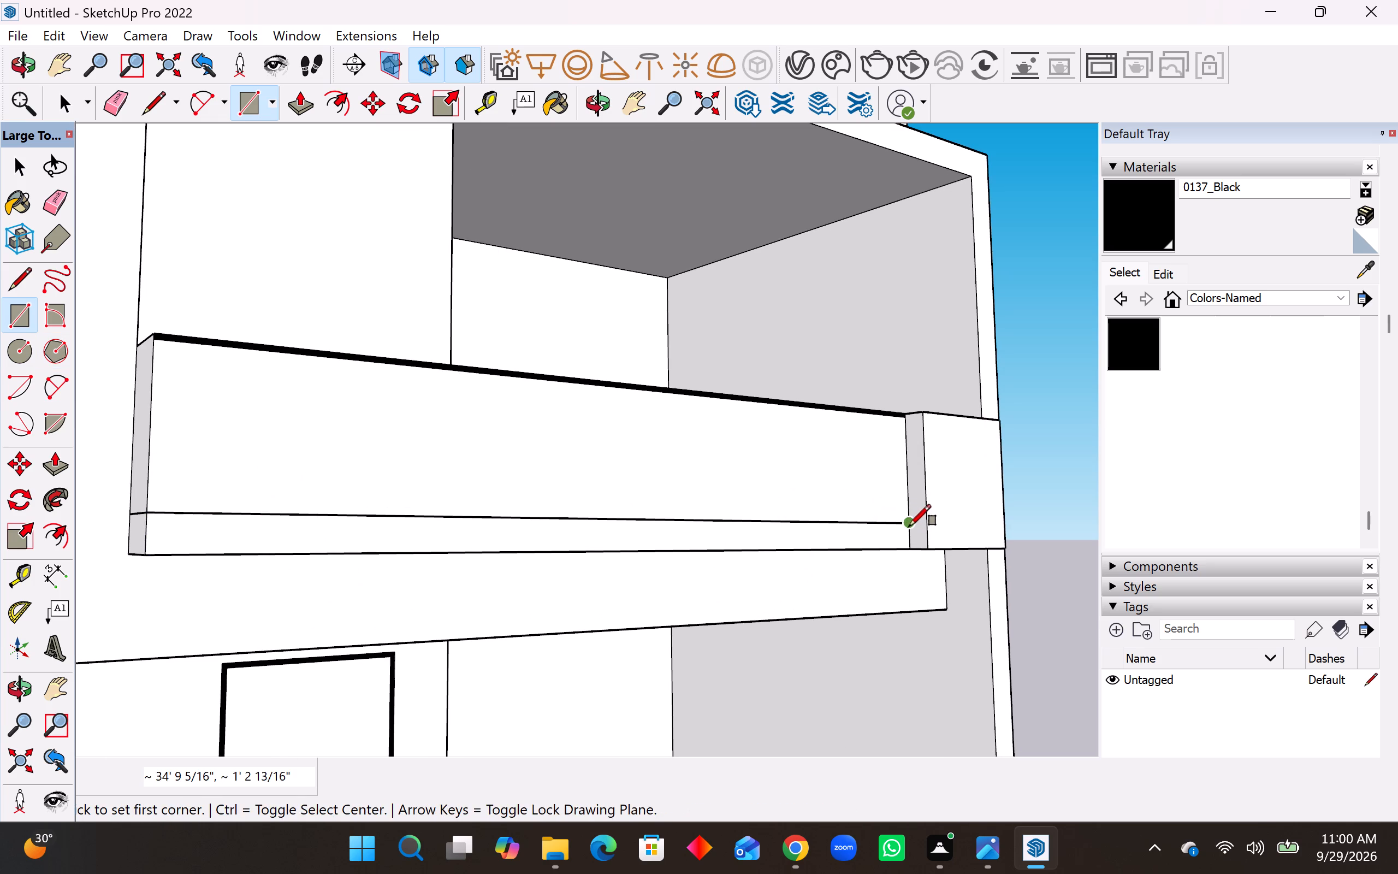
# Retrace the lower band with a second rectangle of about 34' 9 5/16" by 1' 2 13/16", starting from its opposite upper corner.
pyautogui.moveTo(908, 527); pyautogui.dragTo(798, 528, button='middle')
pyautogui.scroll(5, 911, 530)
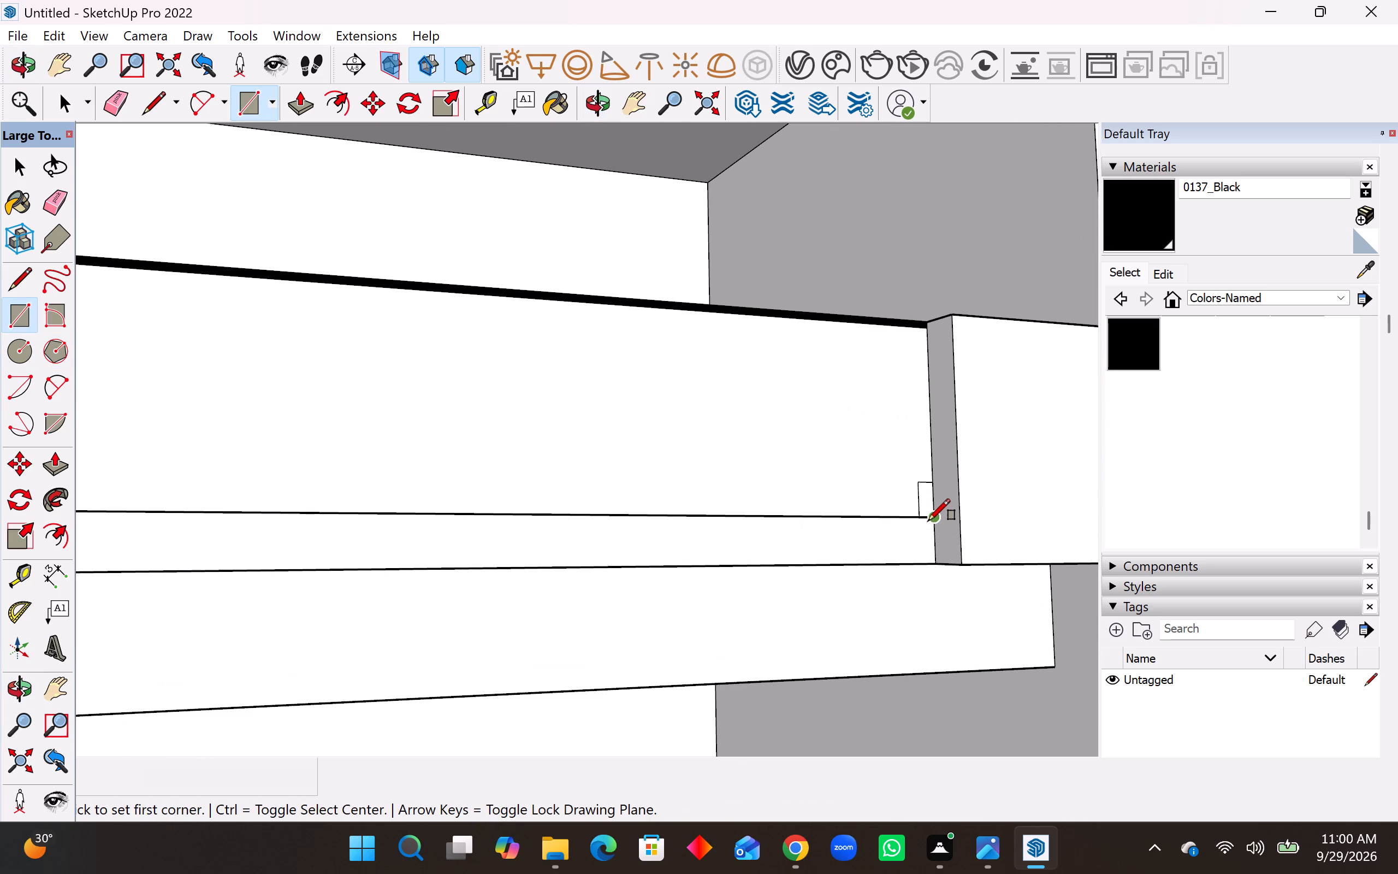
pyautogui.click(932, 520)
pyautogui.scroll(-9, 911, 587)
pyautogui.scroll(4, 428, 604)
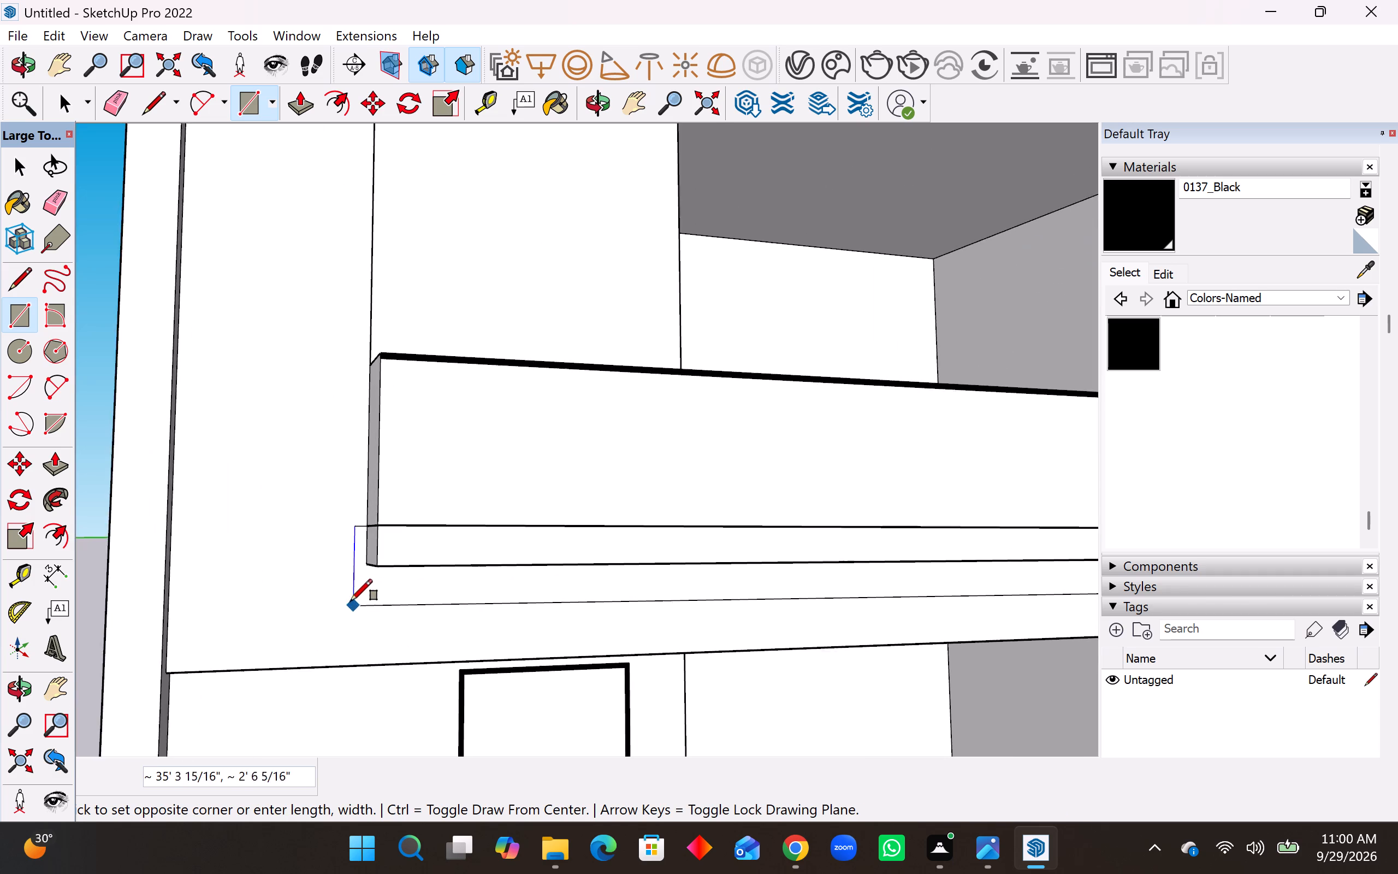
pyautogui.scroll(8, 351, 601)
pyautogui.click(404, 534)
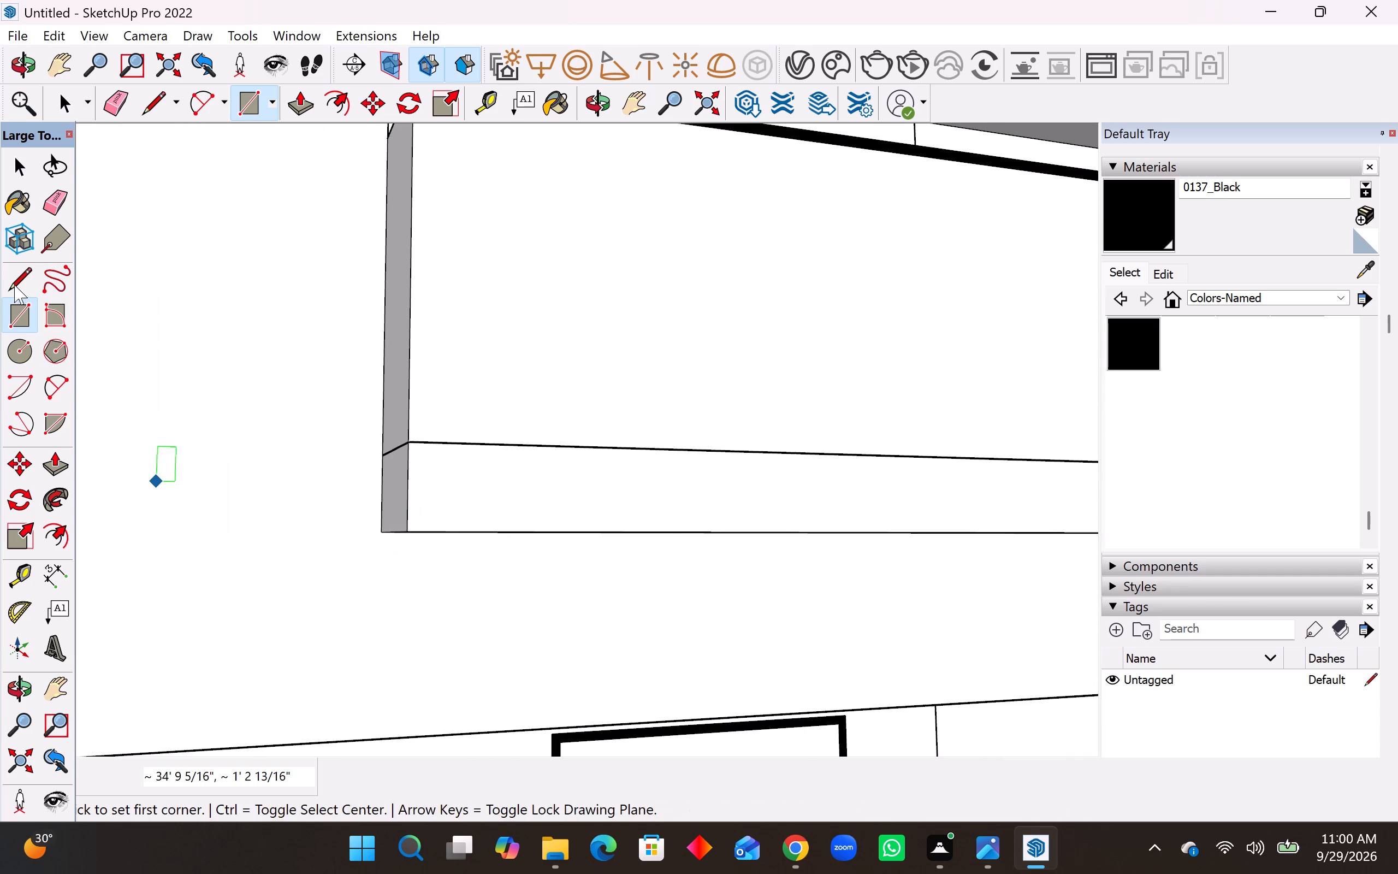
# Paint the lower band of the balcony parapet's front face with 0137_Black.
pyautogui.click(1123, 347)
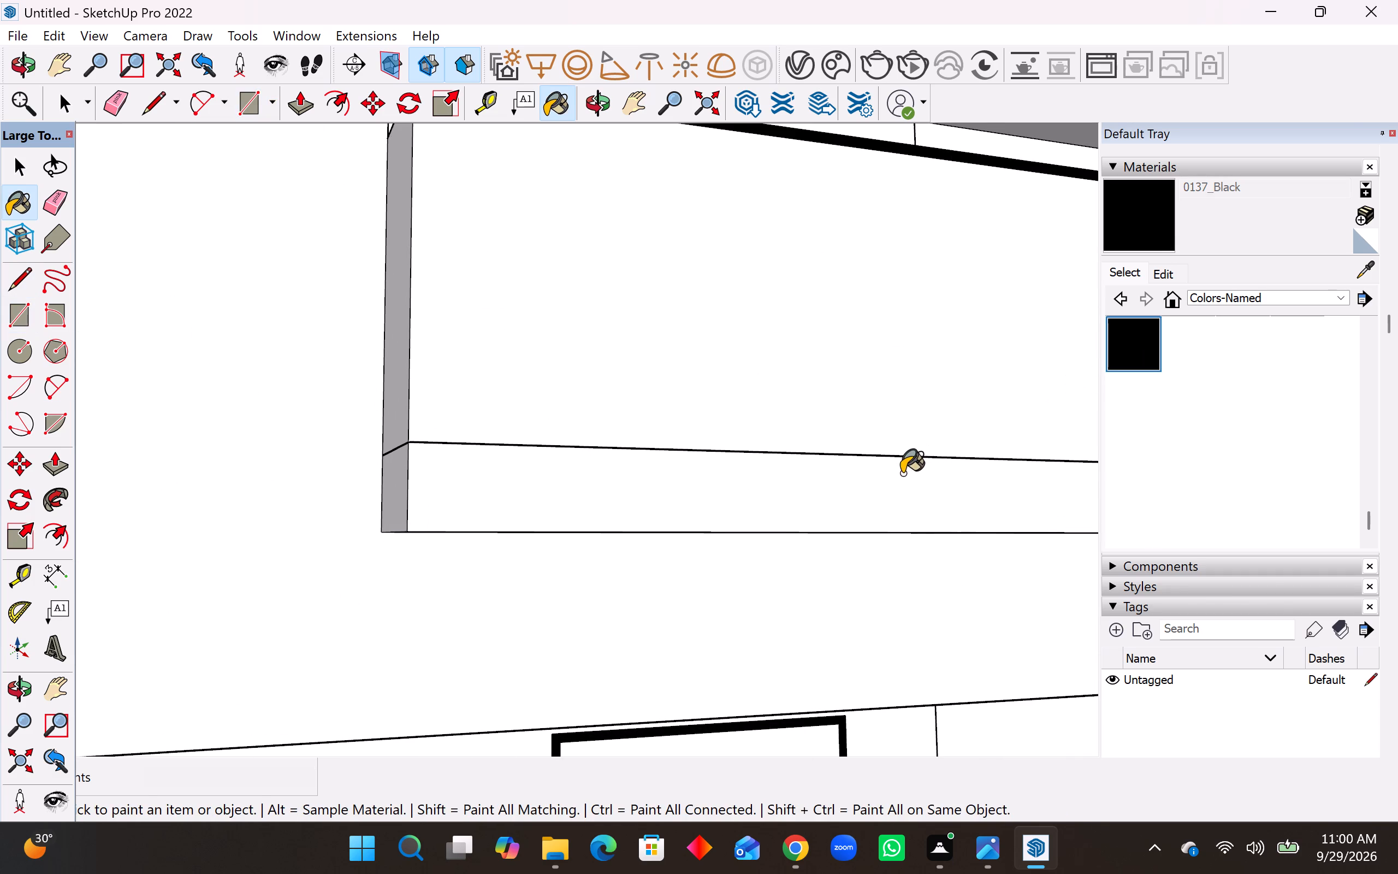
pyautogui.click(902, 474)
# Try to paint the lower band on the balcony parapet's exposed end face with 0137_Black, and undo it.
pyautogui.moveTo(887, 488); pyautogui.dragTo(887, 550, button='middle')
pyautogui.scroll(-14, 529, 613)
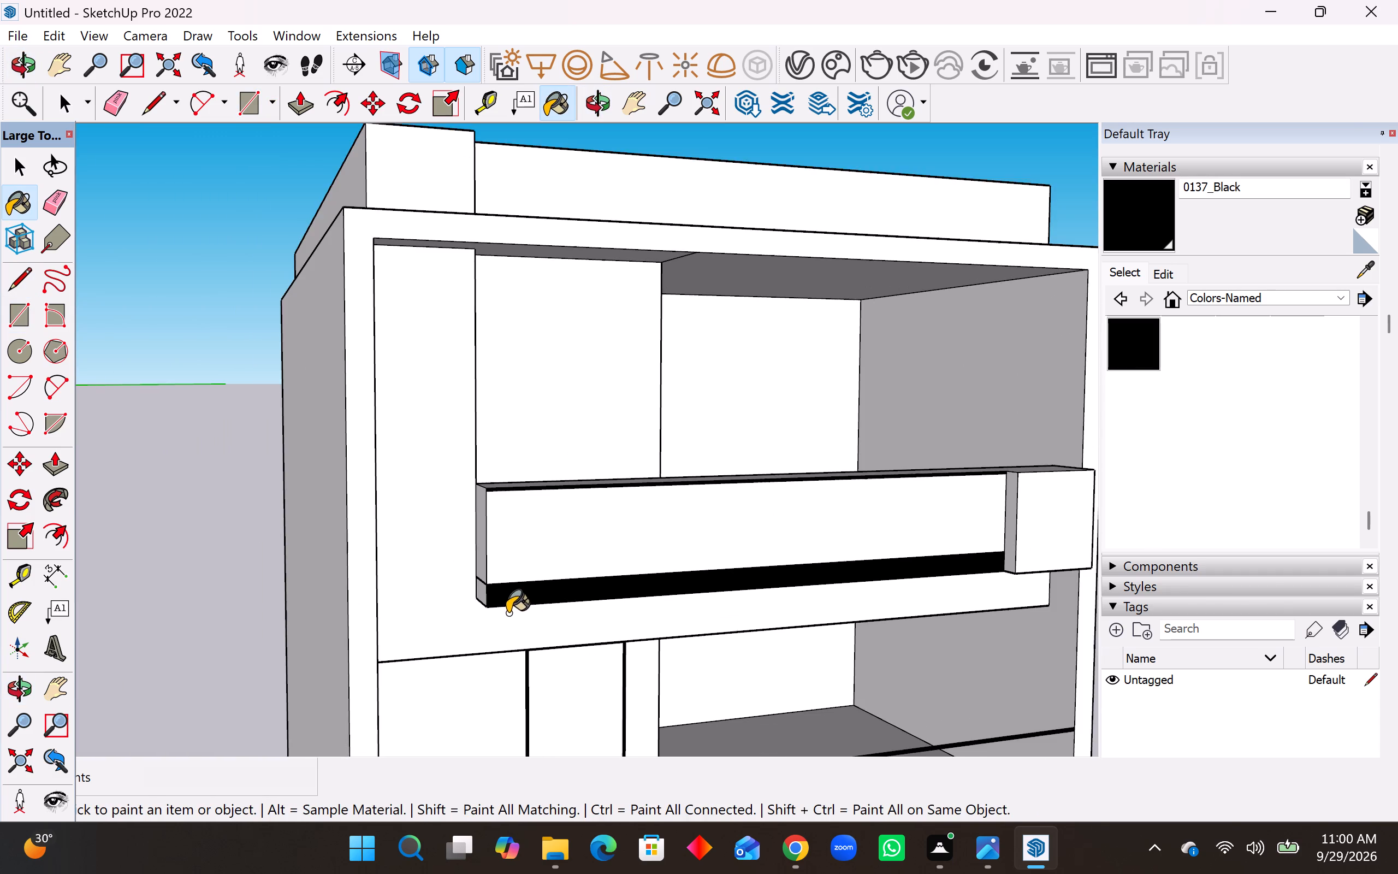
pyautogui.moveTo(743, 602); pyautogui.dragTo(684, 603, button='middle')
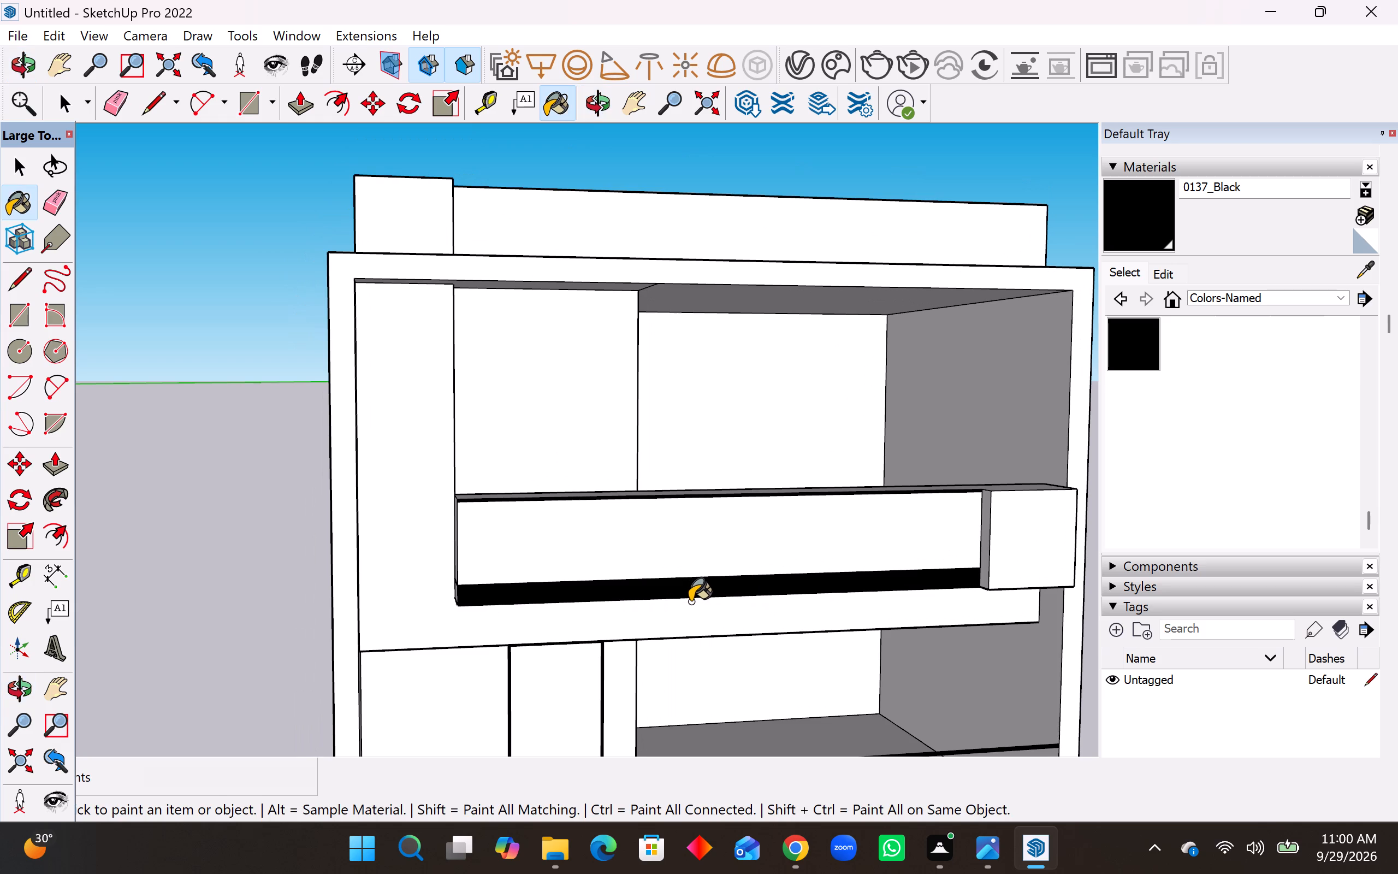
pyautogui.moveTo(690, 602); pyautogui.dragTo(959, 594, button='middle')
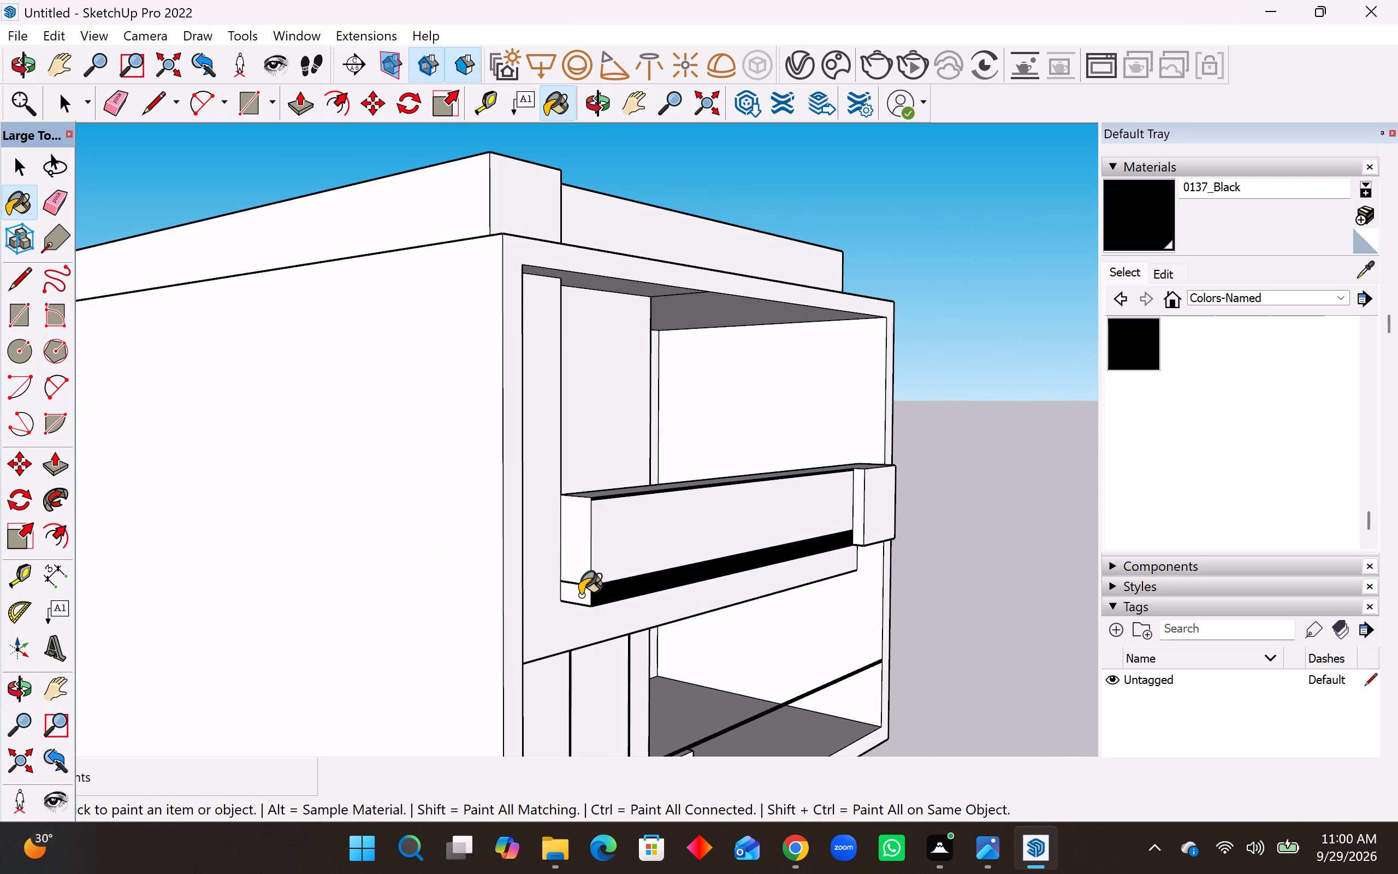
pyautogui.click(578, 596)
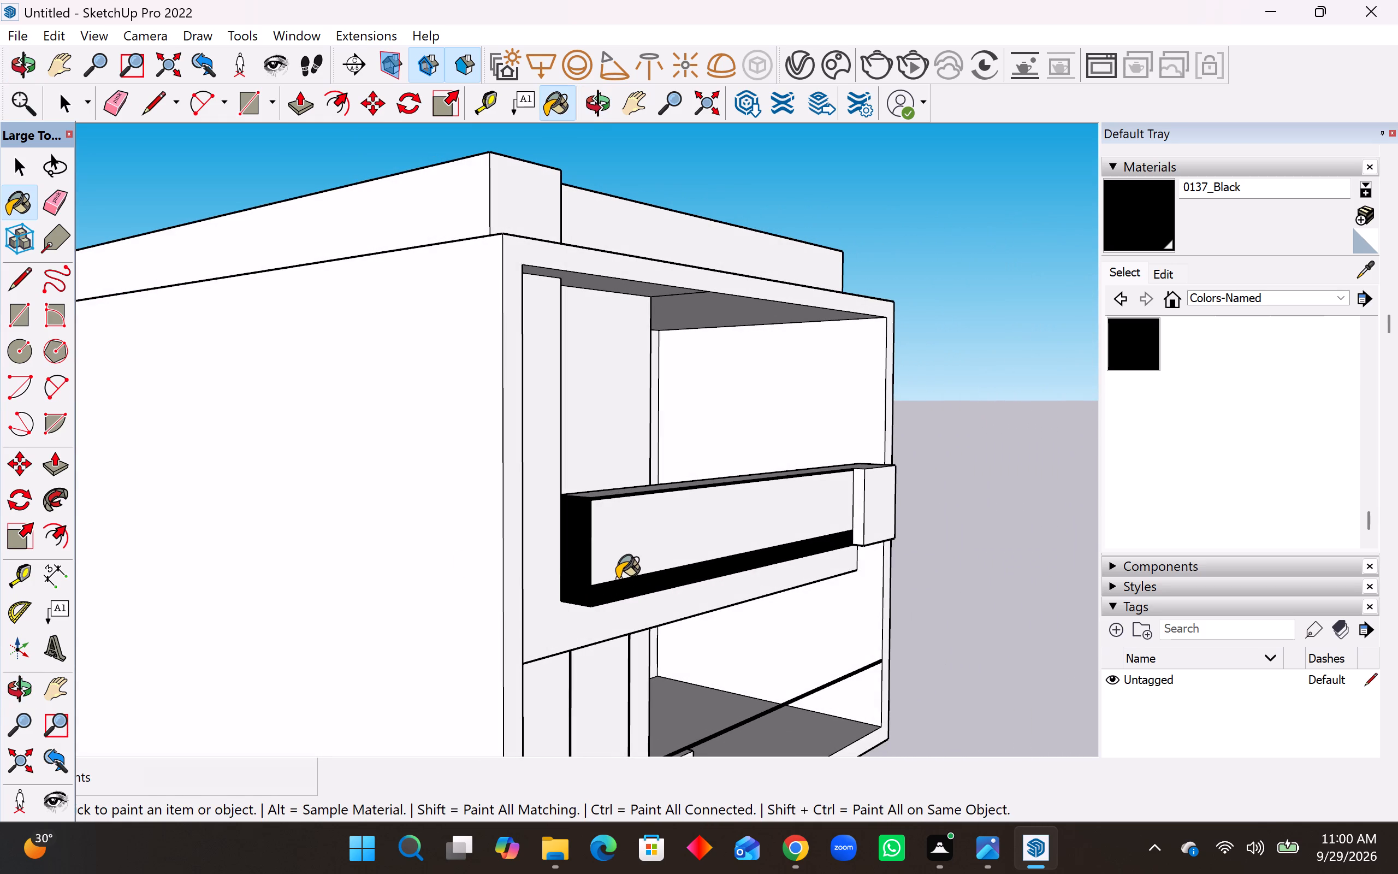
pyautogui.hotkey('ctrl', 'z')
# Continue the lower edge of the parapet's thin top strip as a line across the exposed end face.
pyautogui.moveTo(597, 587); pyautogui.dragTo(611, 569, button='middle')
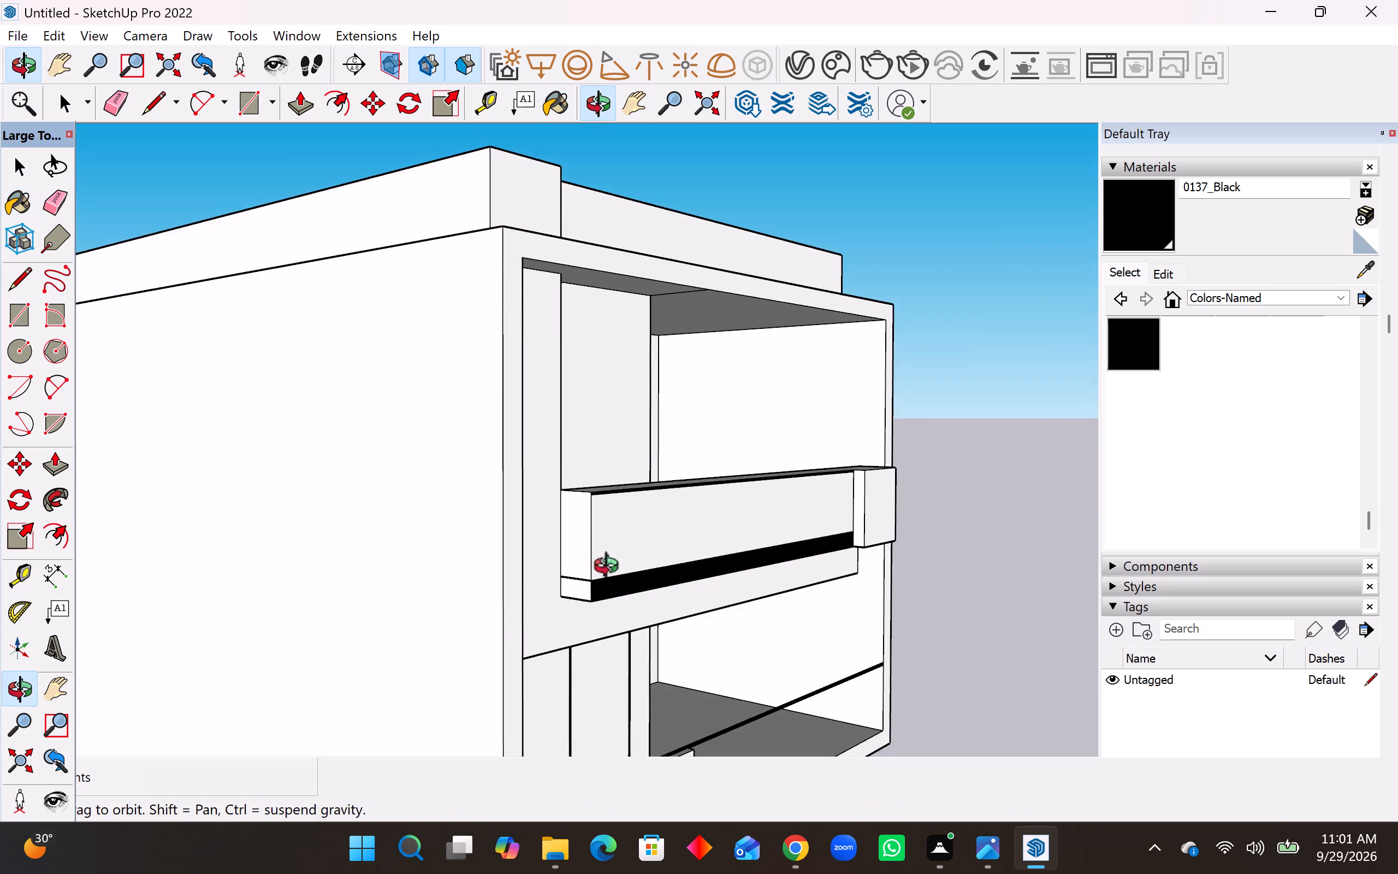
pyautogui.moveTo(611, 569); pyautogui.dragTo(651, 567, button='middle')
pyautogui.scroll(7, 601, 586)
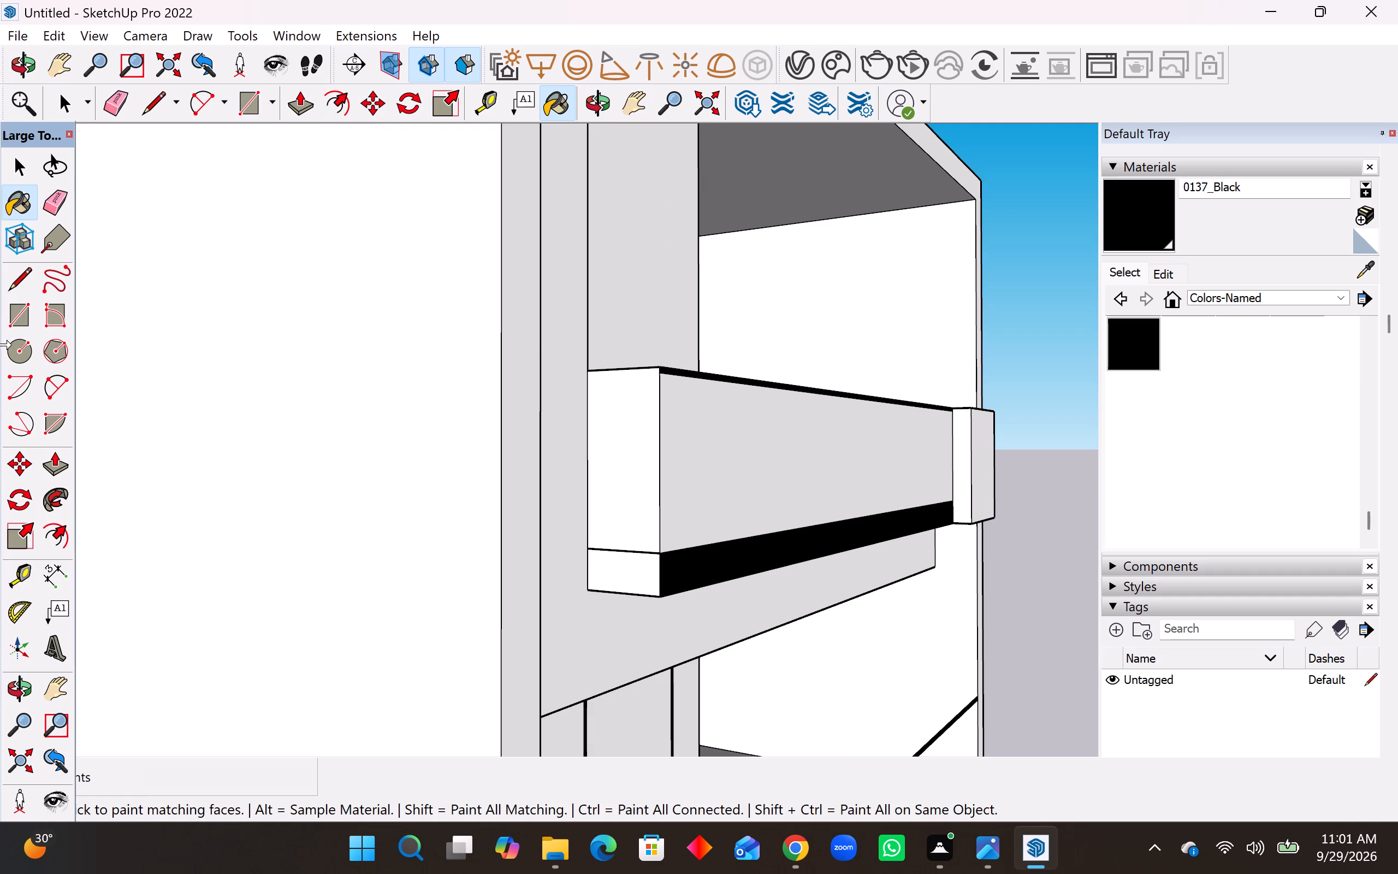
pyautogui.click(10, 291)
pyautogui.scroll(5, 619, 364)
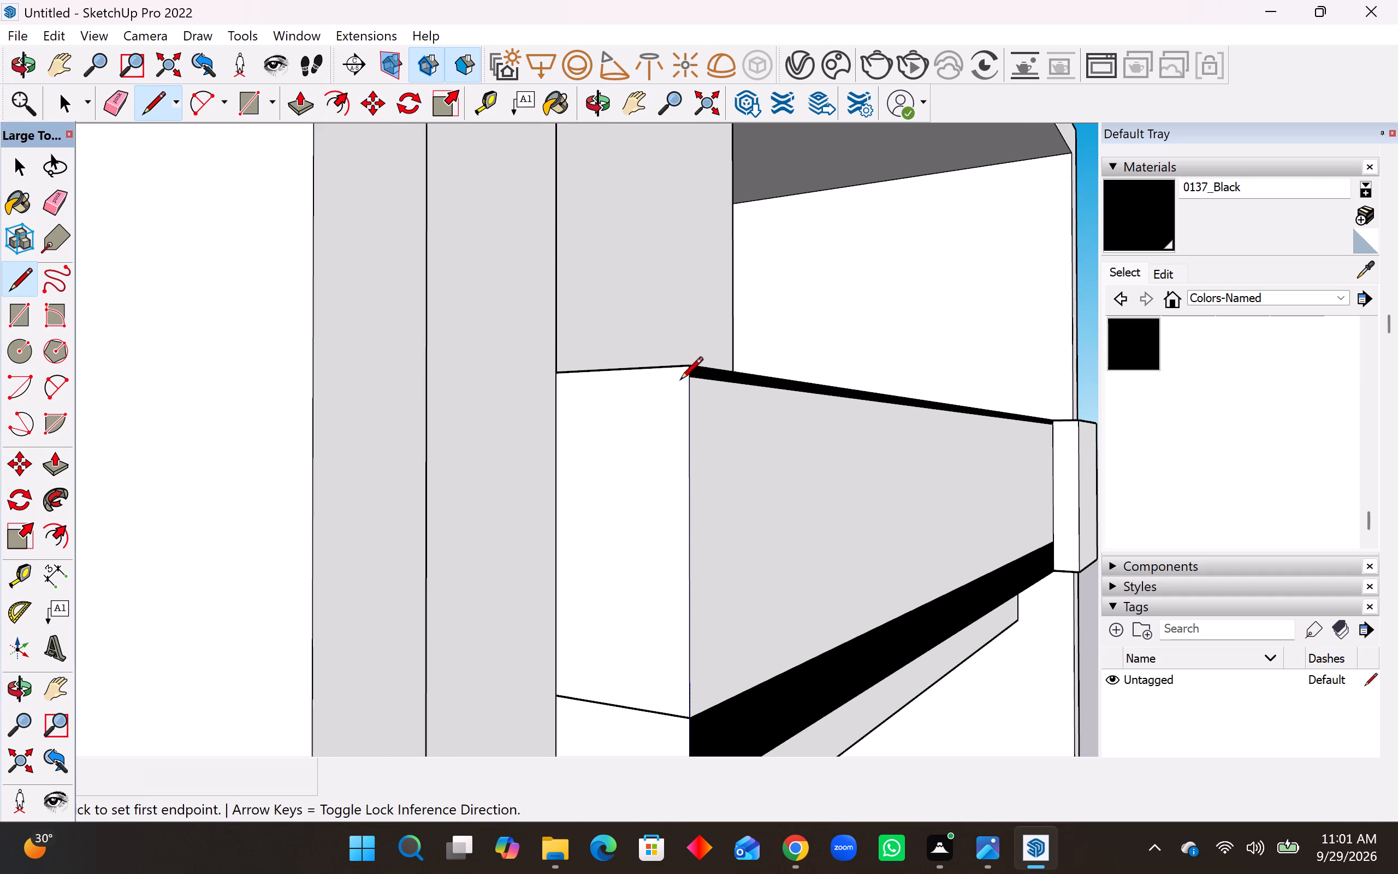
pyautogui.click(685, 381)
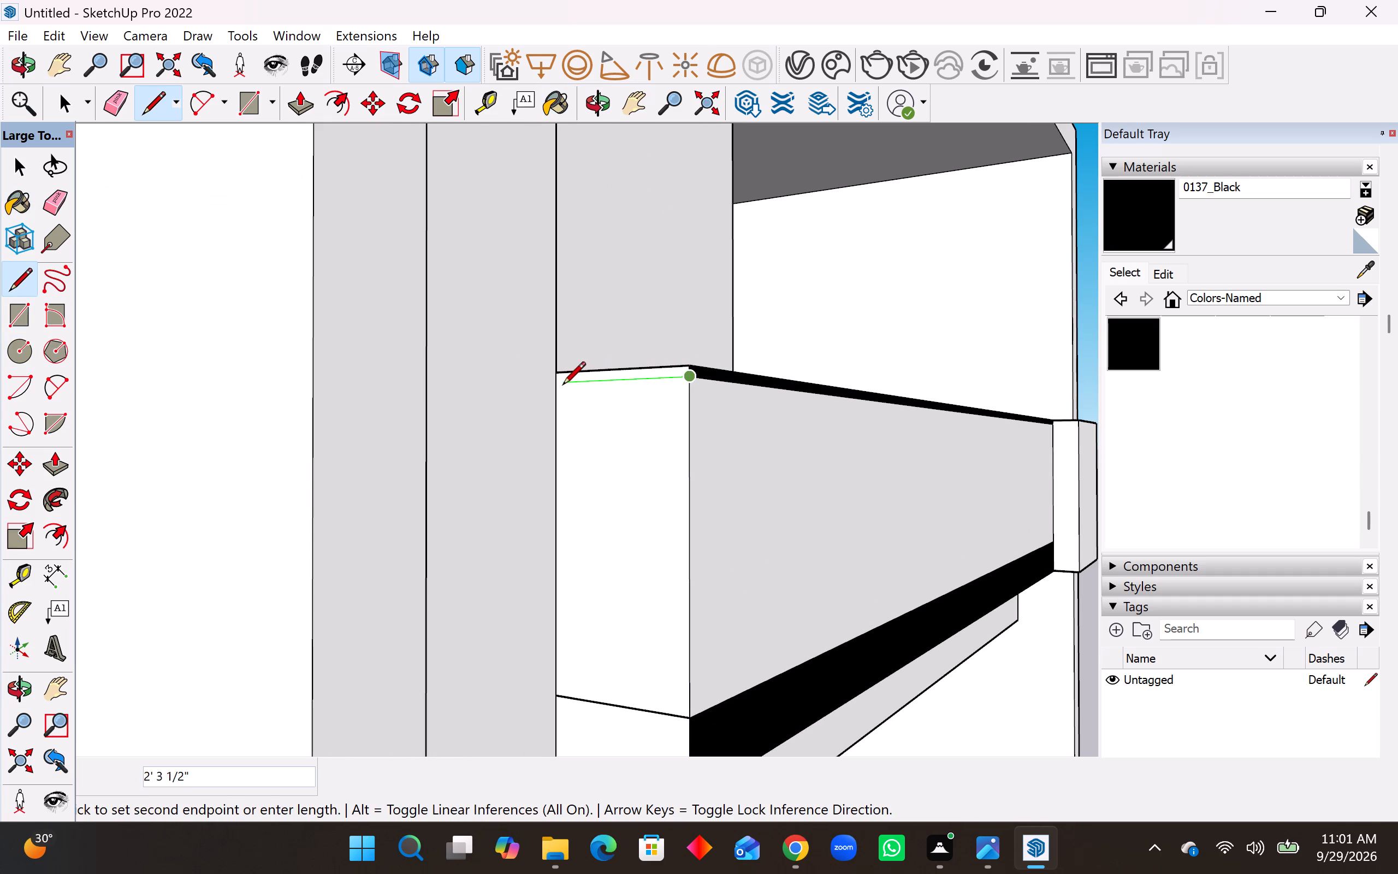
pyautogui.click(559, 386)
pyautogui.scroll(-4, 589, 437)
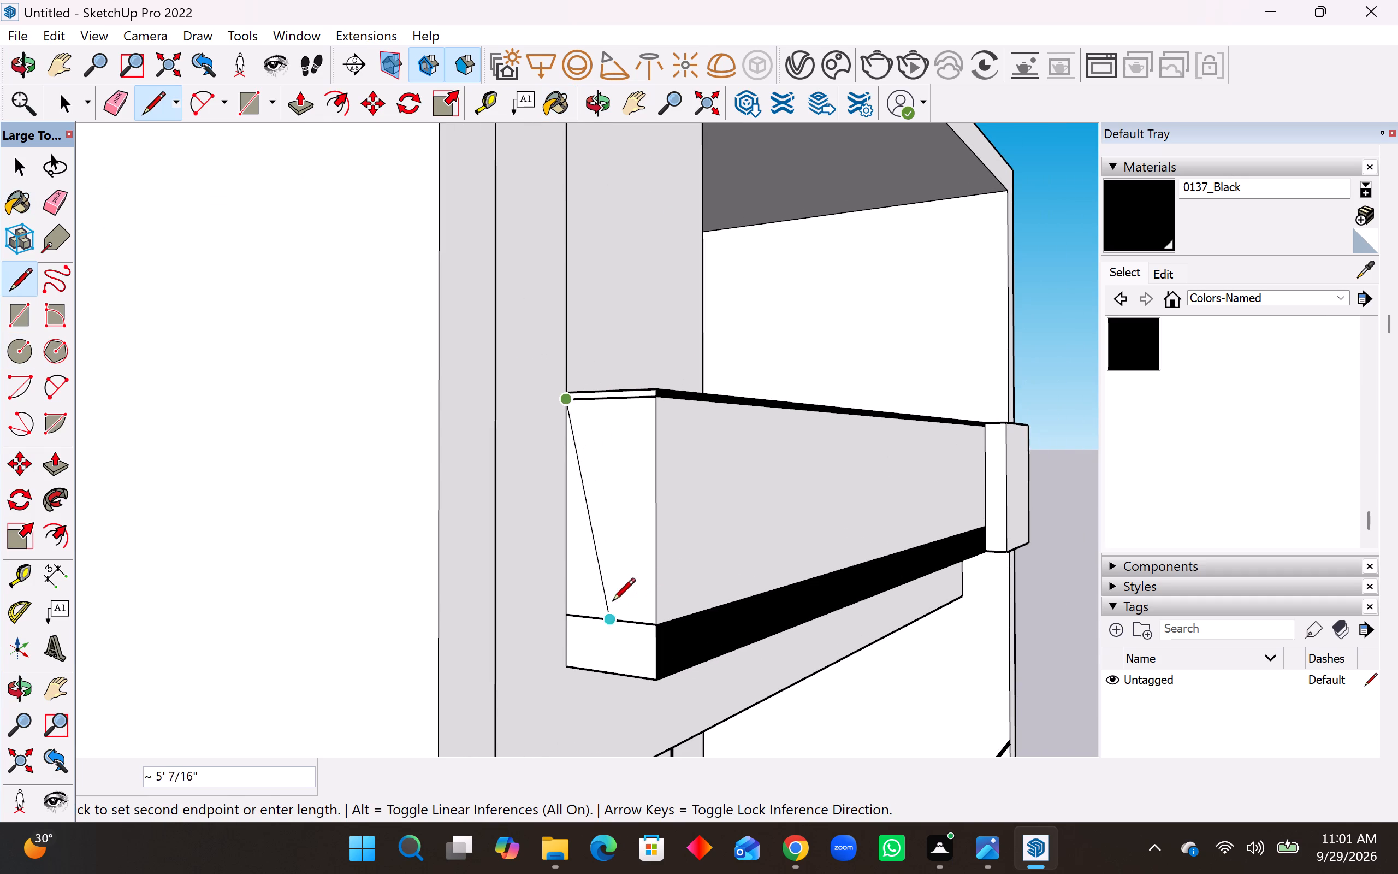
pyautogui.press('Escape')
# Draw a rectangle about 2' 5 3/16" by 1' 2 13/16" over the lower band of the parapet's end face.
pyautogui.scroll(6, 659, 757)
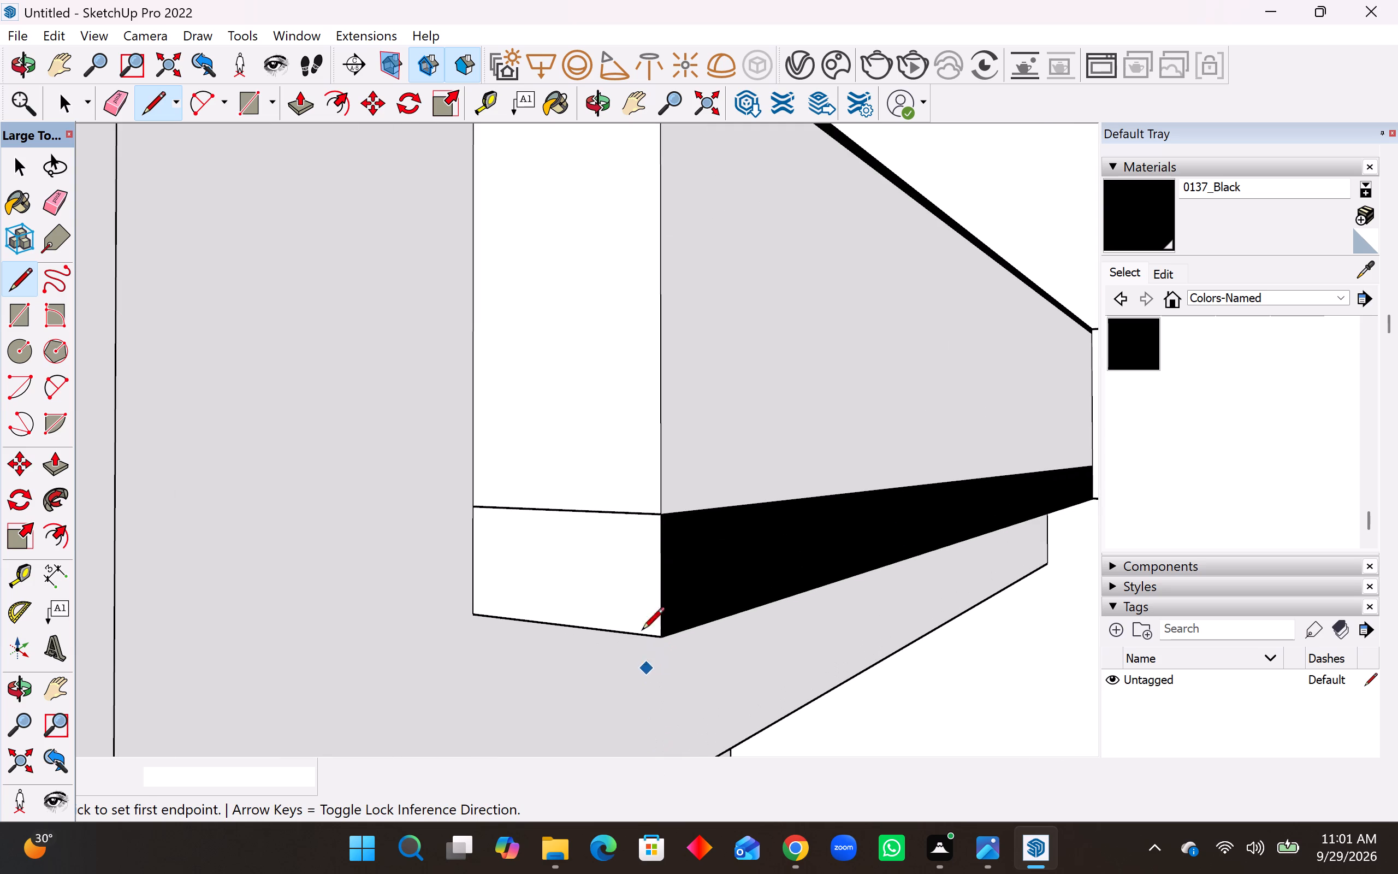
pyautogui.click(1, 312)
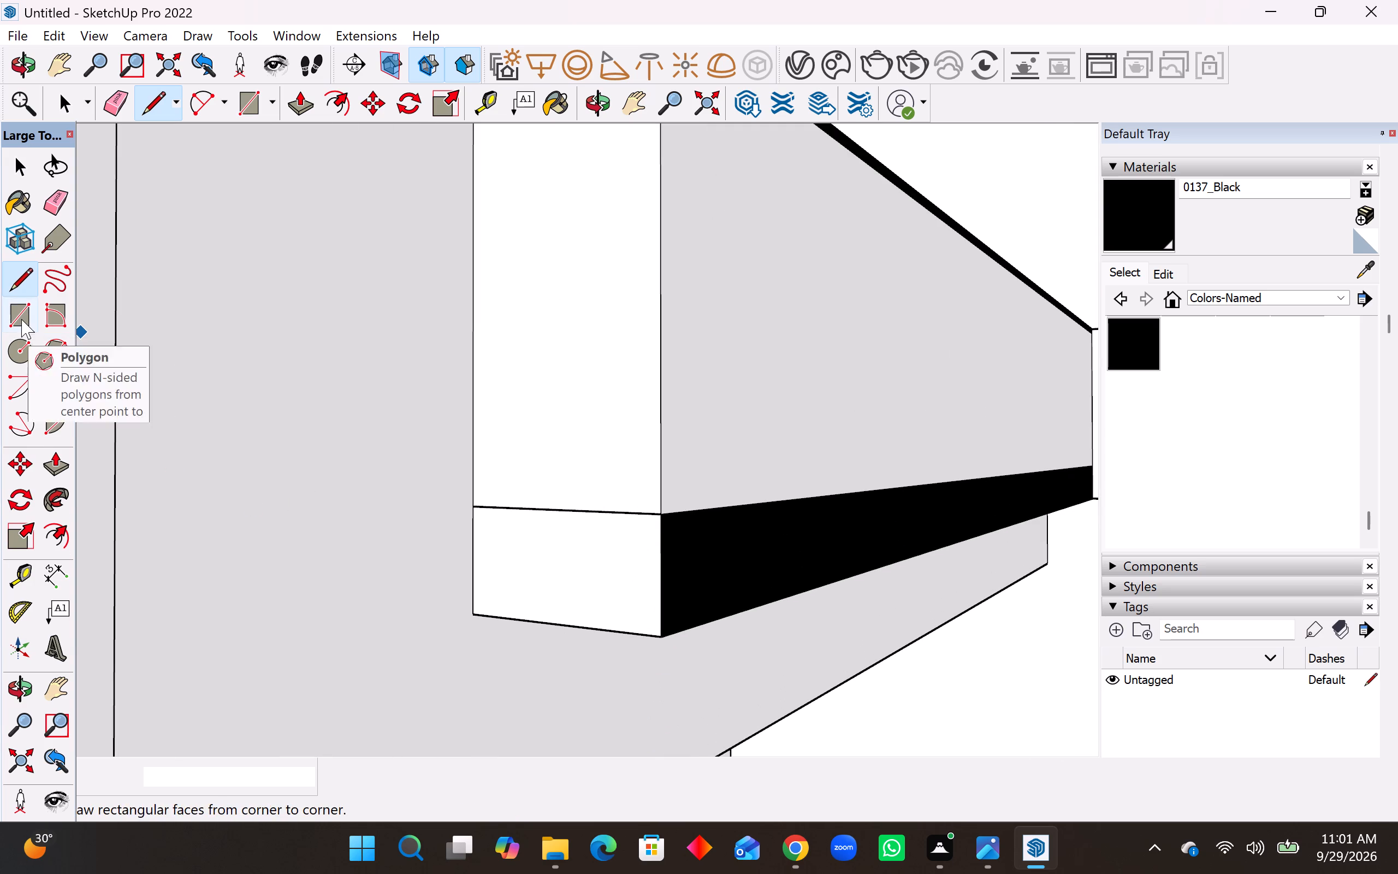
pyautogui.click(21, 318)
pyautogui.click(468, 612)
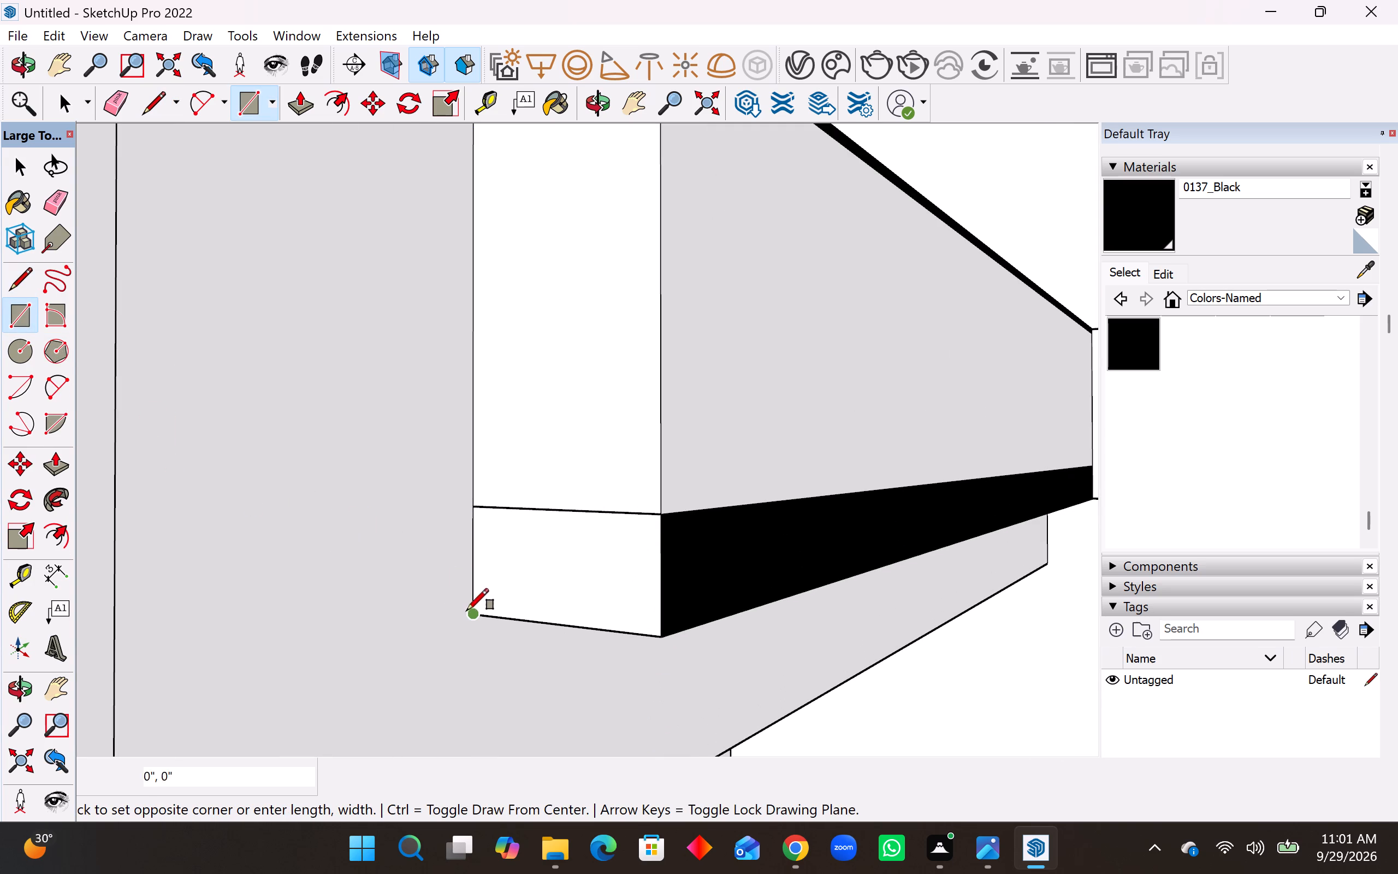
pyautogui.click(662, 515)
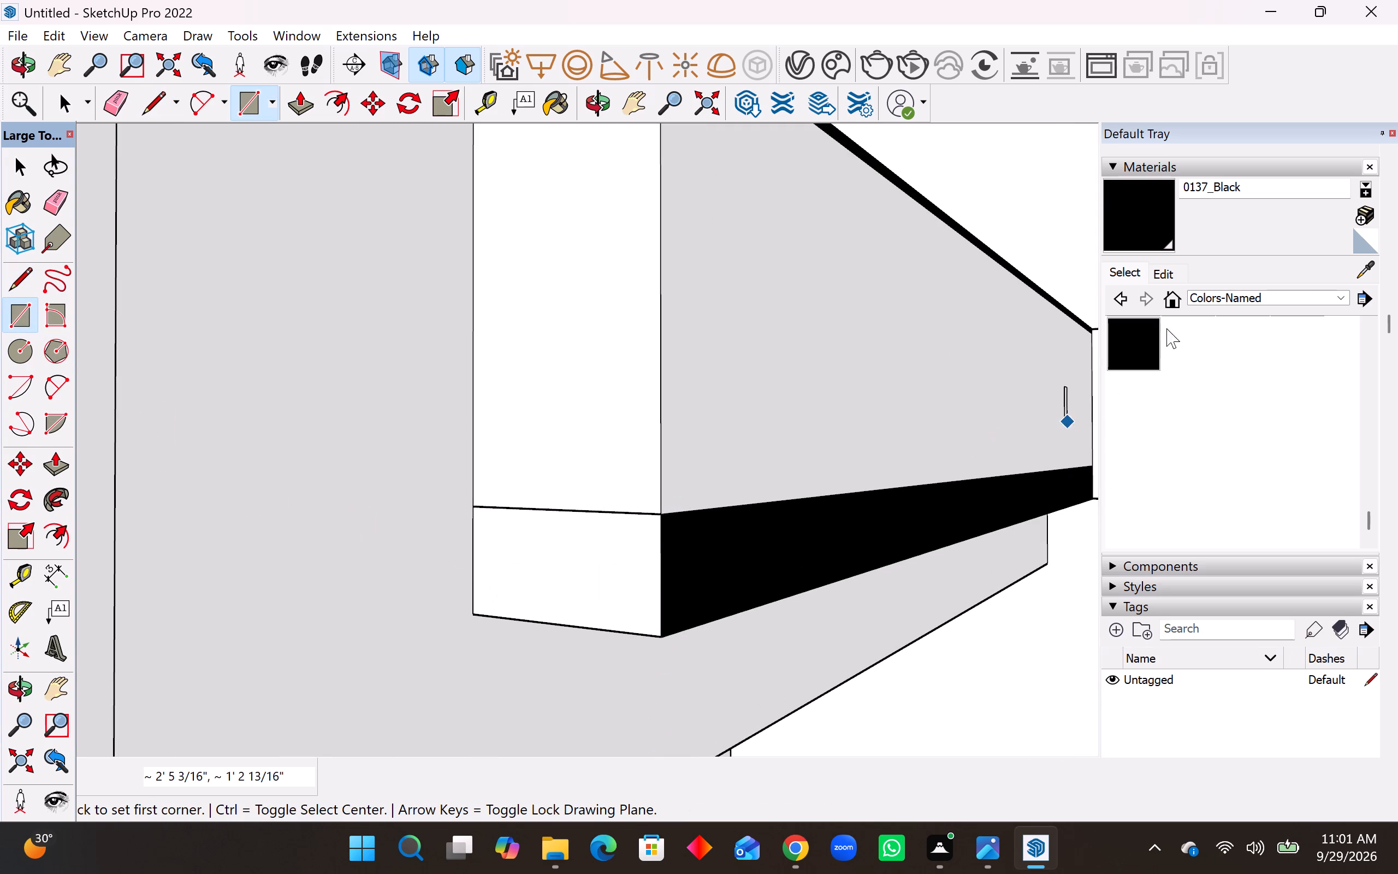
# Paint the lower band of the balcony parapet's end face with 0137_Black.
pyautogui.click(1123, 337)
pyautogui.click(640, 572)
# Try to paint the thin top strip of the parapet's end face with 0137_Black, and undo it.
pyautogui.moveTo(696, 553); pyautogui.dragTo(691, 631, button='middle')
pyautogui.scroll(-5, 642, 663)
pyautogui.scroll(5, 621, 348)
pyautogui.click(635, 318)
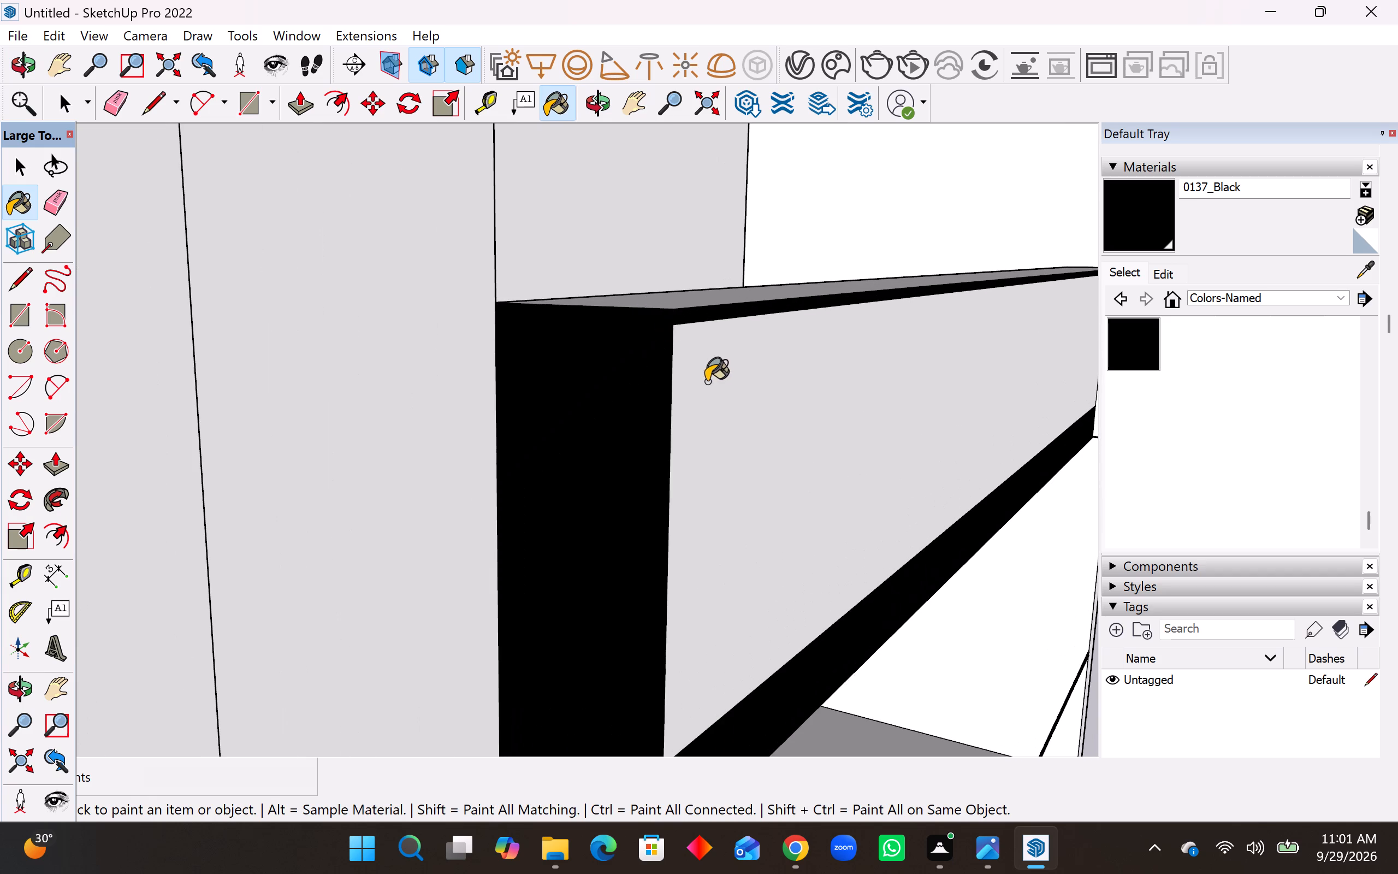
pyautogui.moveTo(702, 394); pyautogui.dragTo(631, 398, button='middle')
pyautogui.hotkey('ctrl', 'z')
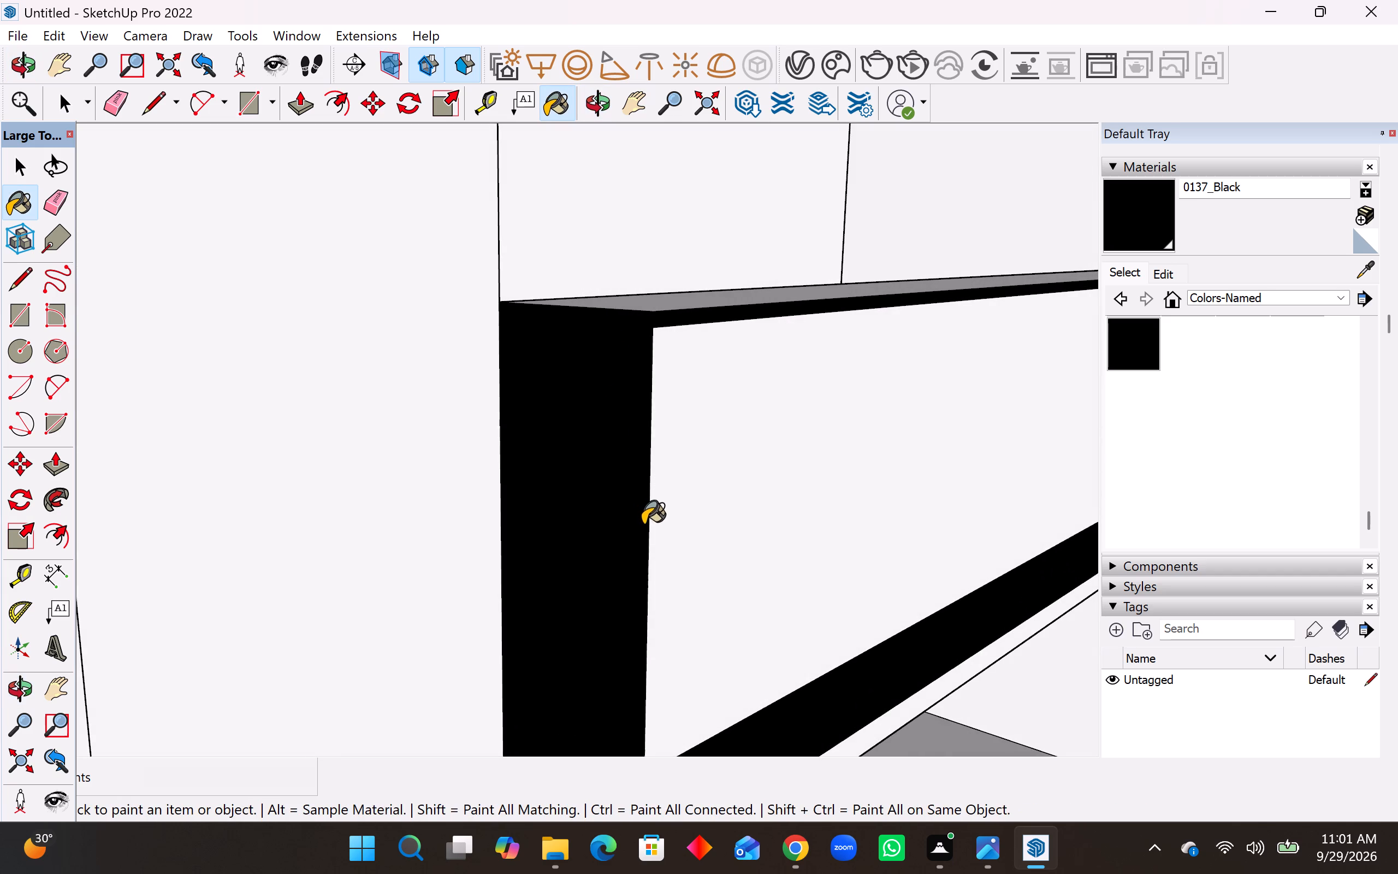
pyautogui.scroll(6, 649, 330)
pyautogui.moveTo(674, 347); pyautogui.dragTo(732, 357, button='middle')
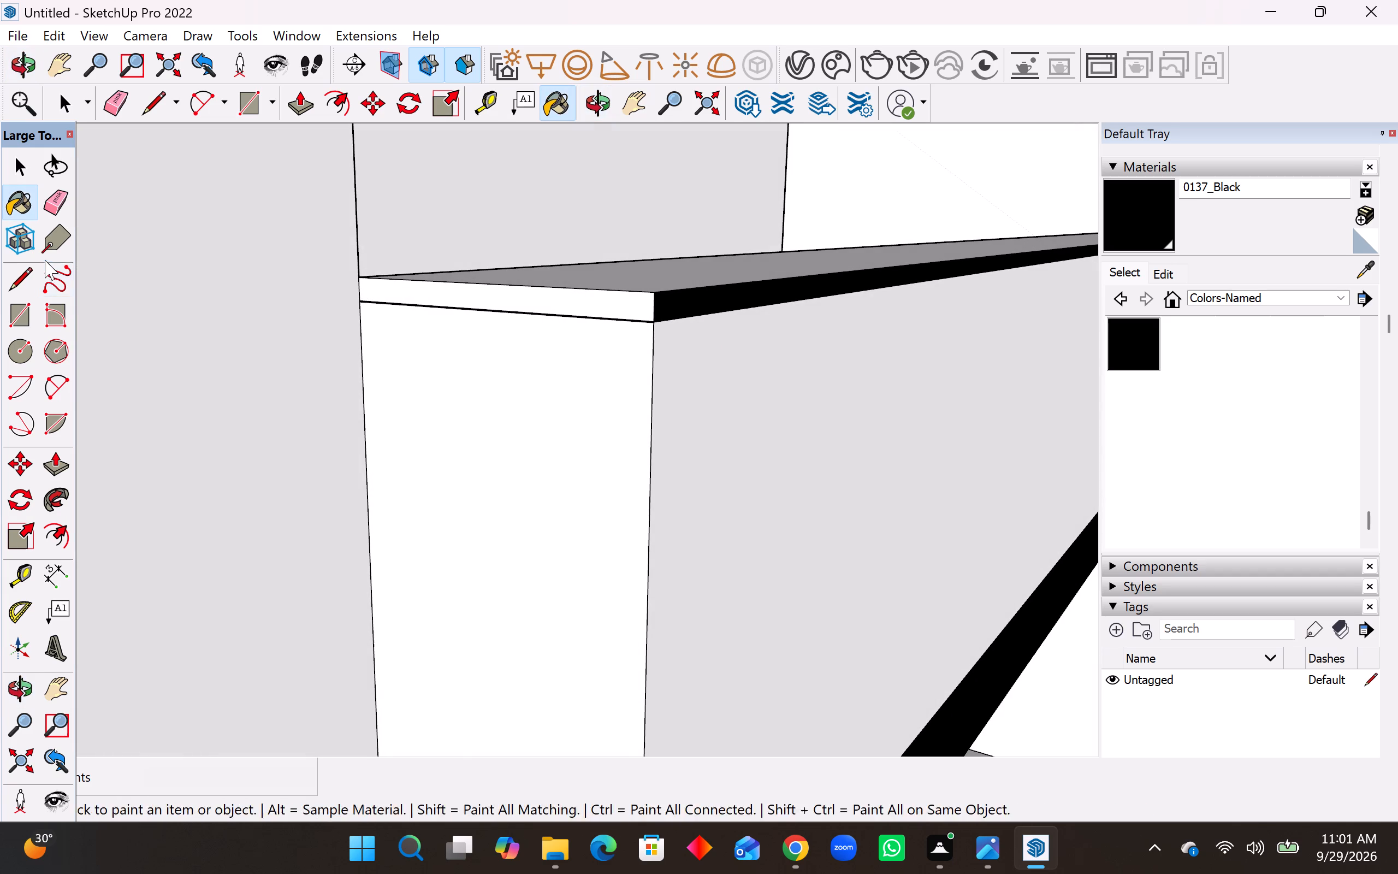
# Draw a rectangle about 2" by 2' 5 3/16" over the thin top strip of the upper balcony parapet's end face.
pyautogui.click(20, 315)
pyautogui.click(356, 300)
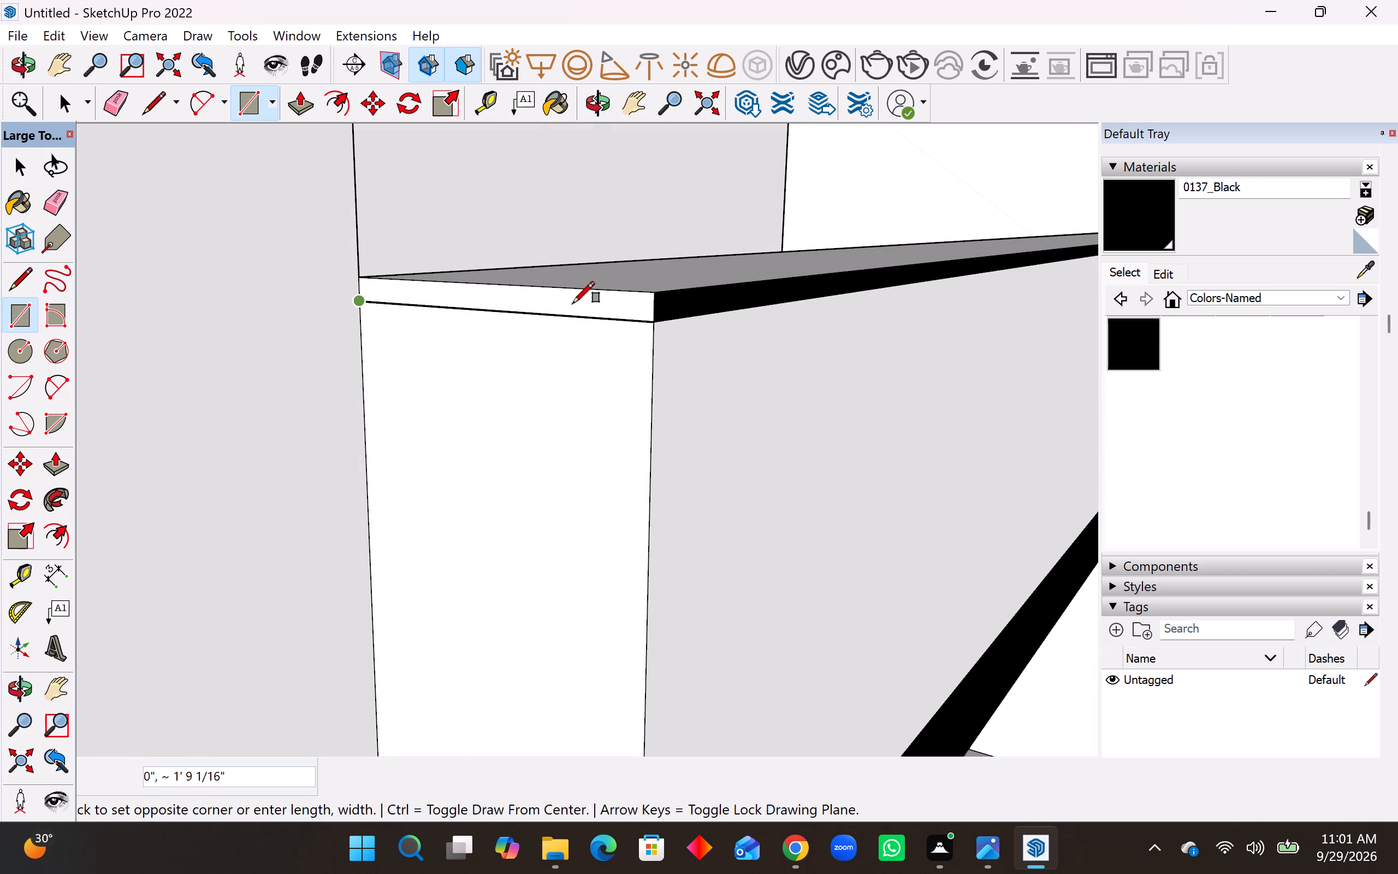
pyautogui.click(650, 299)
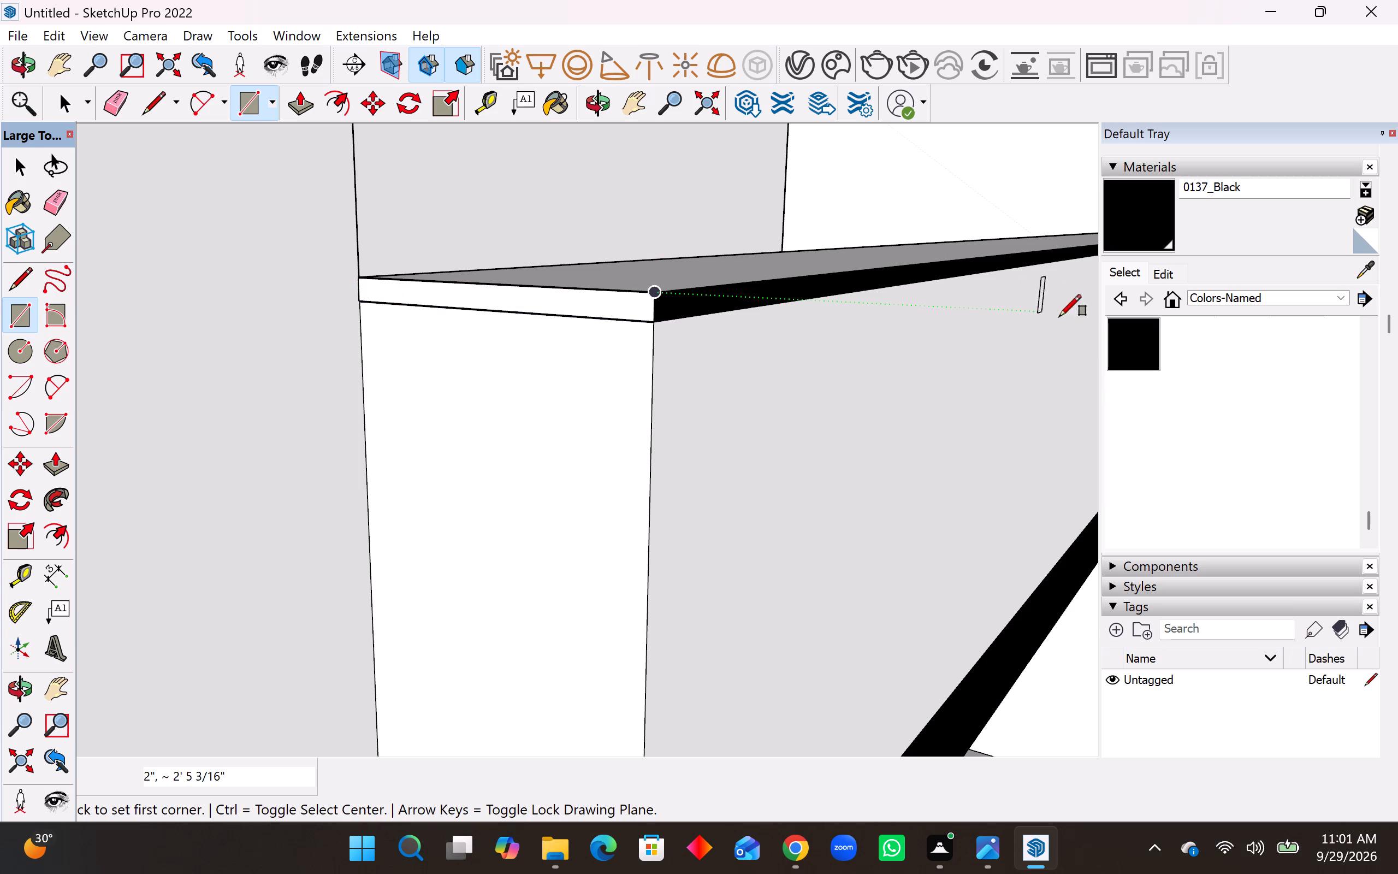
# Paint the thin top strip of the parapet's end face with 0137_Black.
pyautogui.click(1121, 344)
pyautogui.click(565, 310)
# Review the upper balcony parapet's black bands from the end and in the context of the whole front facade.
pyautogui.moveTo(657, 403); pyautogui.dragTo(602, 401, button='middle')
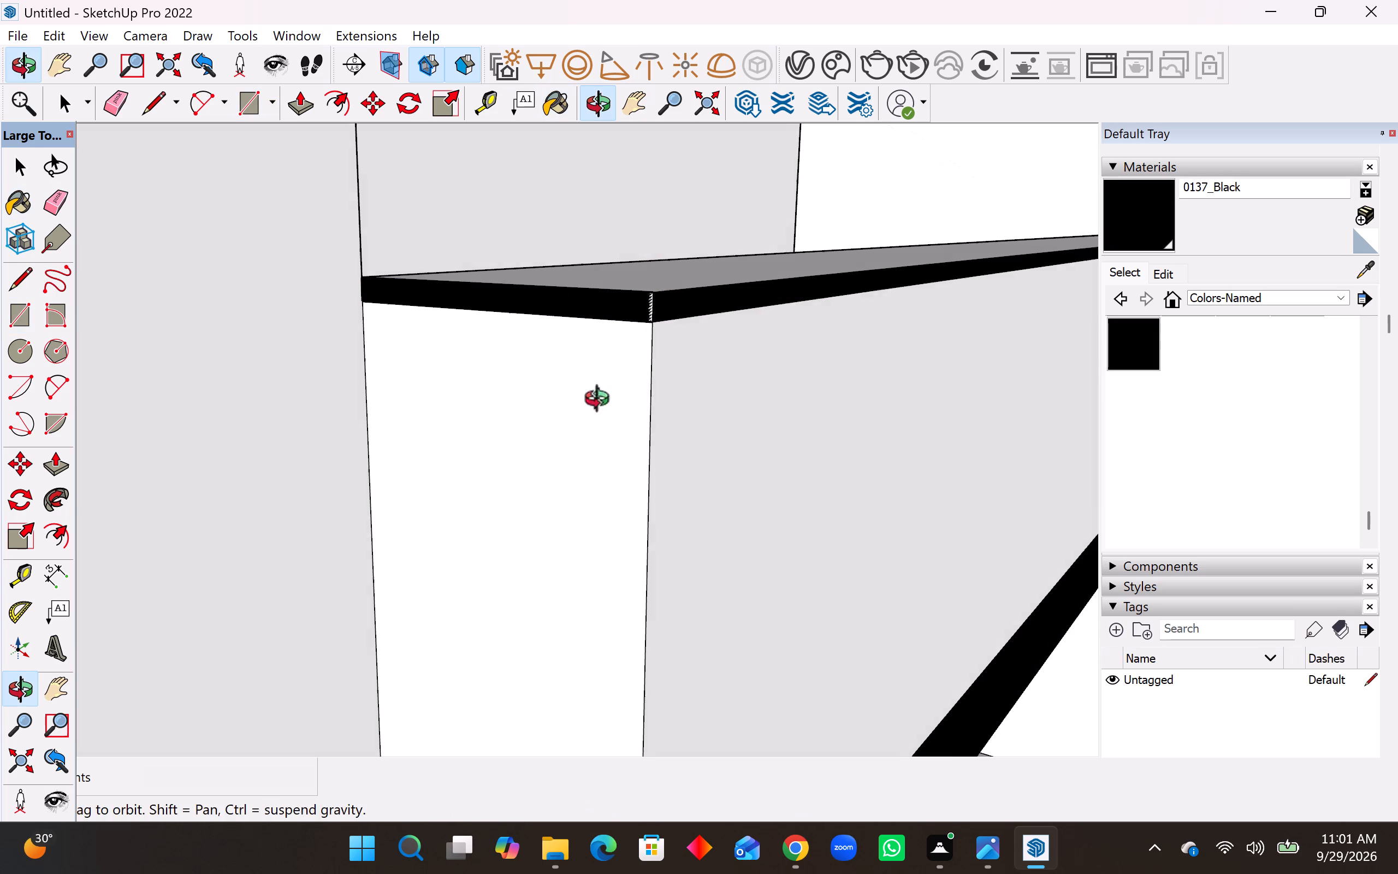
pyautogui.moveTo(602, 401); pyautogui.dragTo(501, 399, button='middle')
pyautogui.scroll(-20, 325, 420)
pyautogui.scroll(1, 686, 489)
pyautogui.moveTo(686, 489); pyautogui.dragTo(594, 480, button='middle')
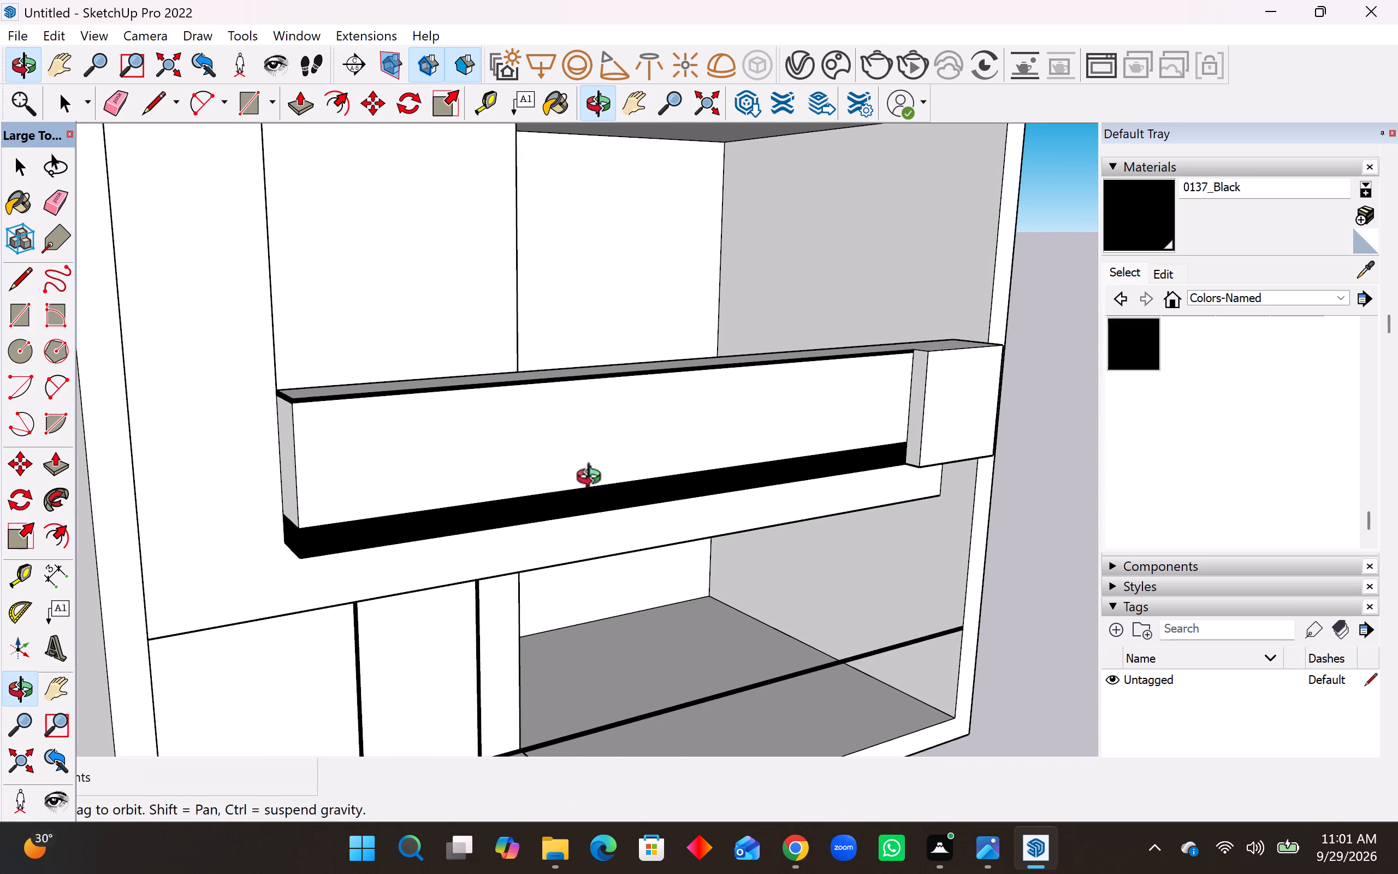
pyautogui.moveTo(594, 480); pyautogui.dragTo(588, 480, button='middle')
pyautogui.scroll(-10, 357, 475)
pyautogui.moveTo(446, 508); pyautogui.dragTo(323, 479, button='middle')
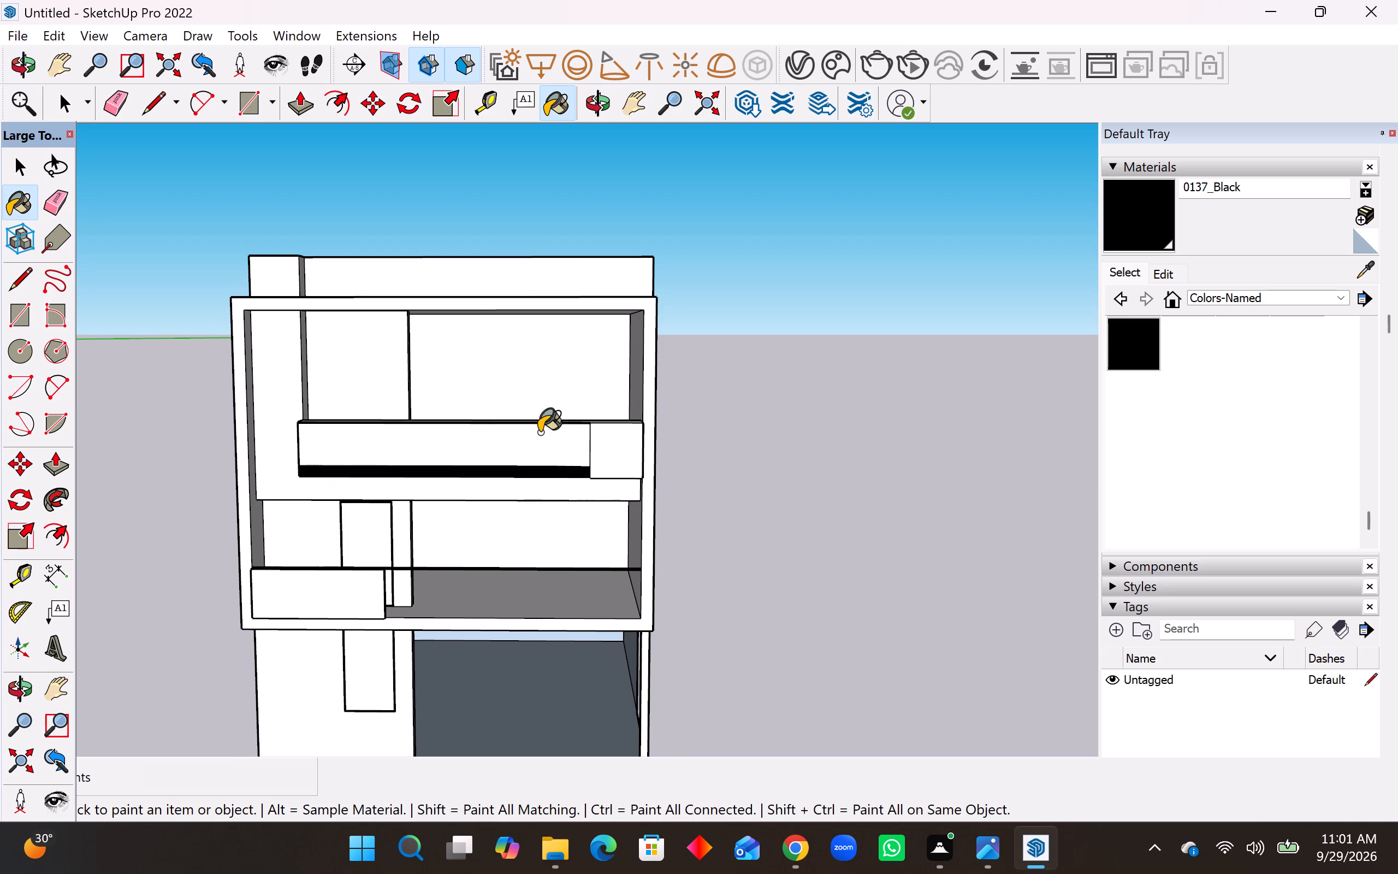
pyautogui.moveTo(543, 440); pyautogui.dragTo(520, 409, button='middle')
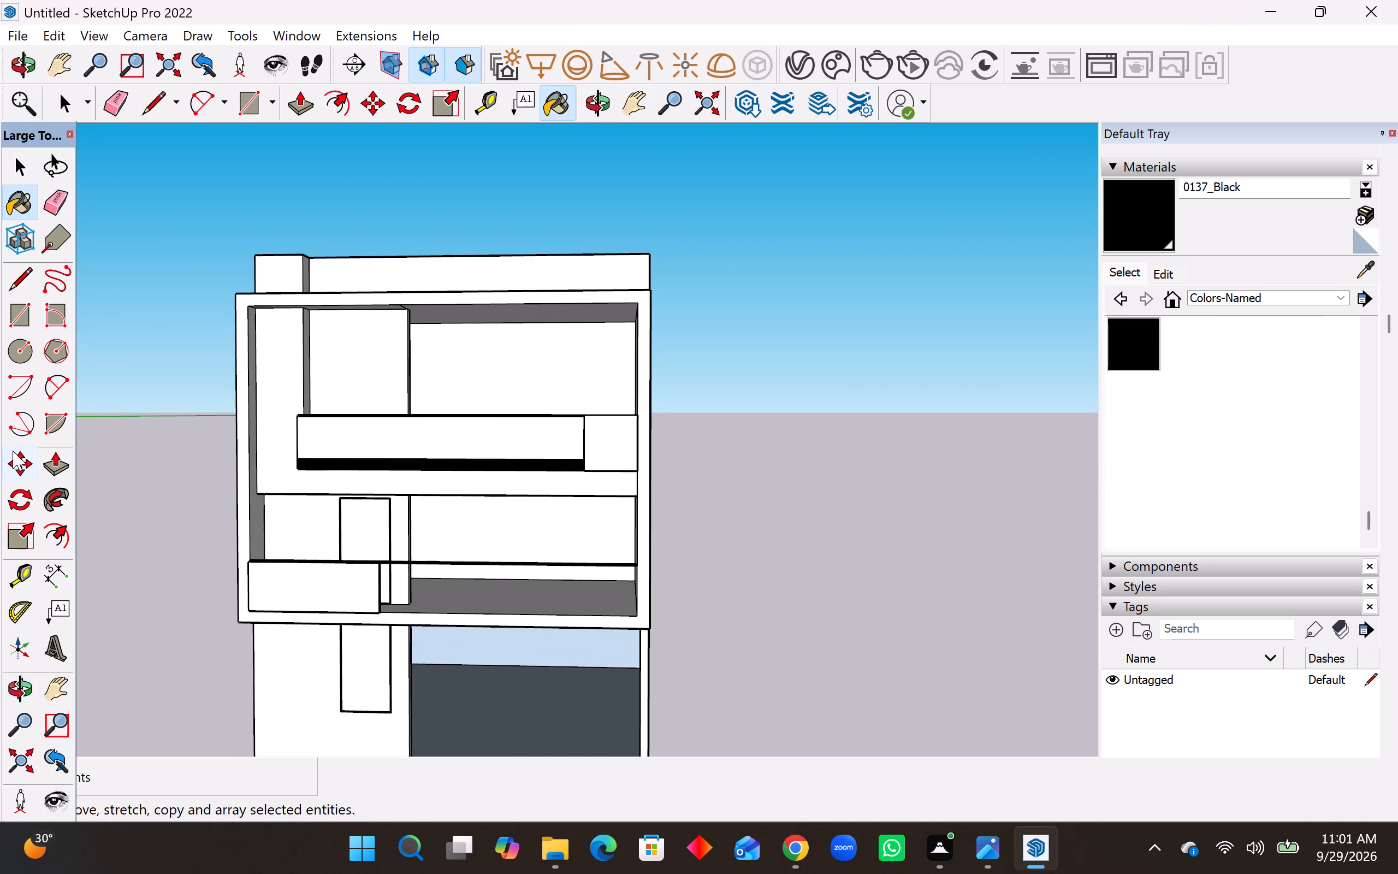
# Examine the front facade and the ground-floor opening with its back wall, side wall and corner column.
pyautogui.click(5, 323)
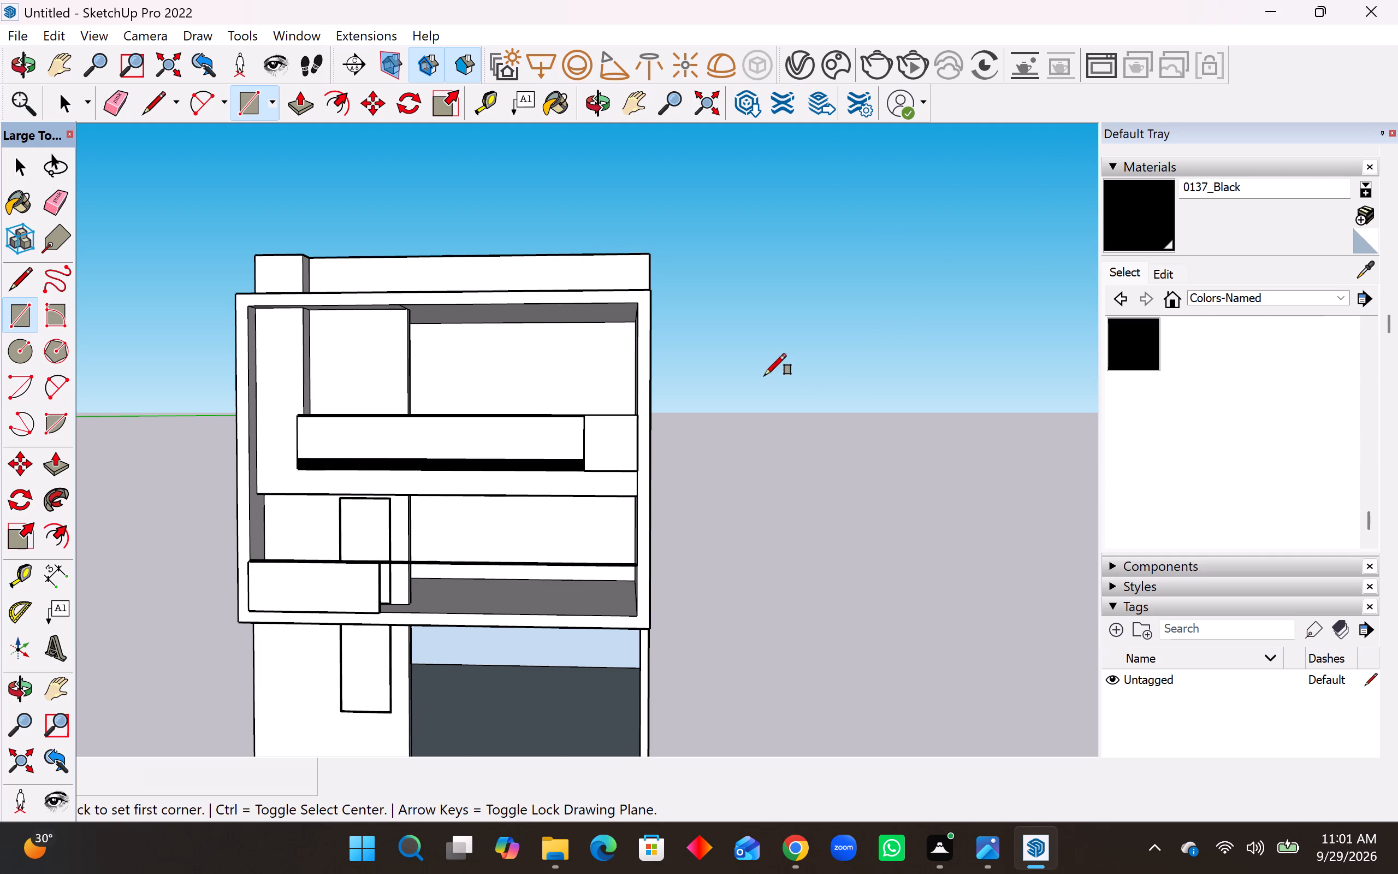
pyautogui.moveTo(535, 425); pyautogui.dragTo(600, 294, button='middle')
pyautogui.scroll(-4, 519, 635)
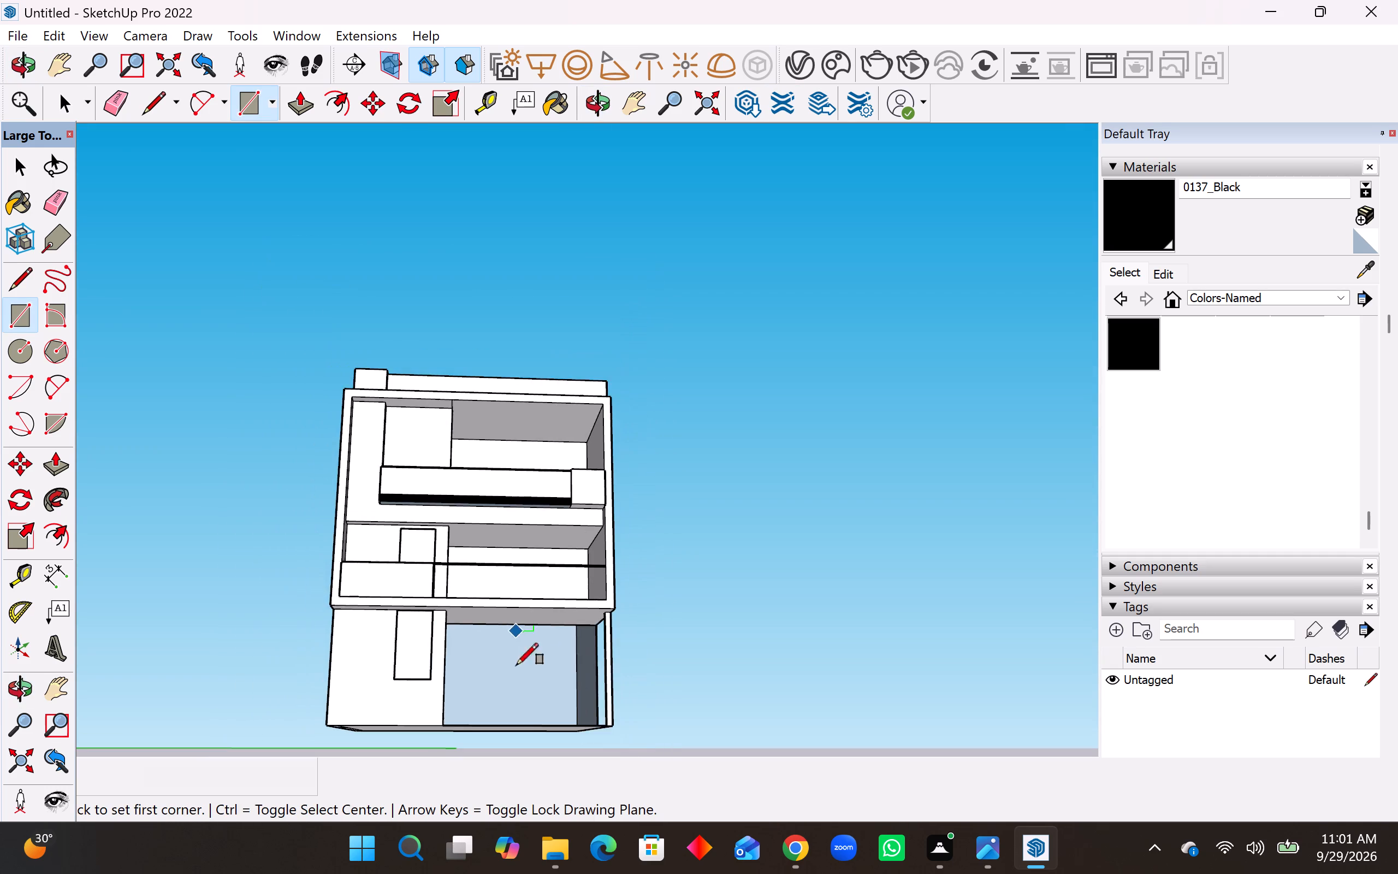
pyautogui.moveTo(524, 683); pyautogui.dragTo(520, 772, button='middle')
pyautogui.scroll(10, 520, 699)
pyautogui.scroll(2, 534, 656)
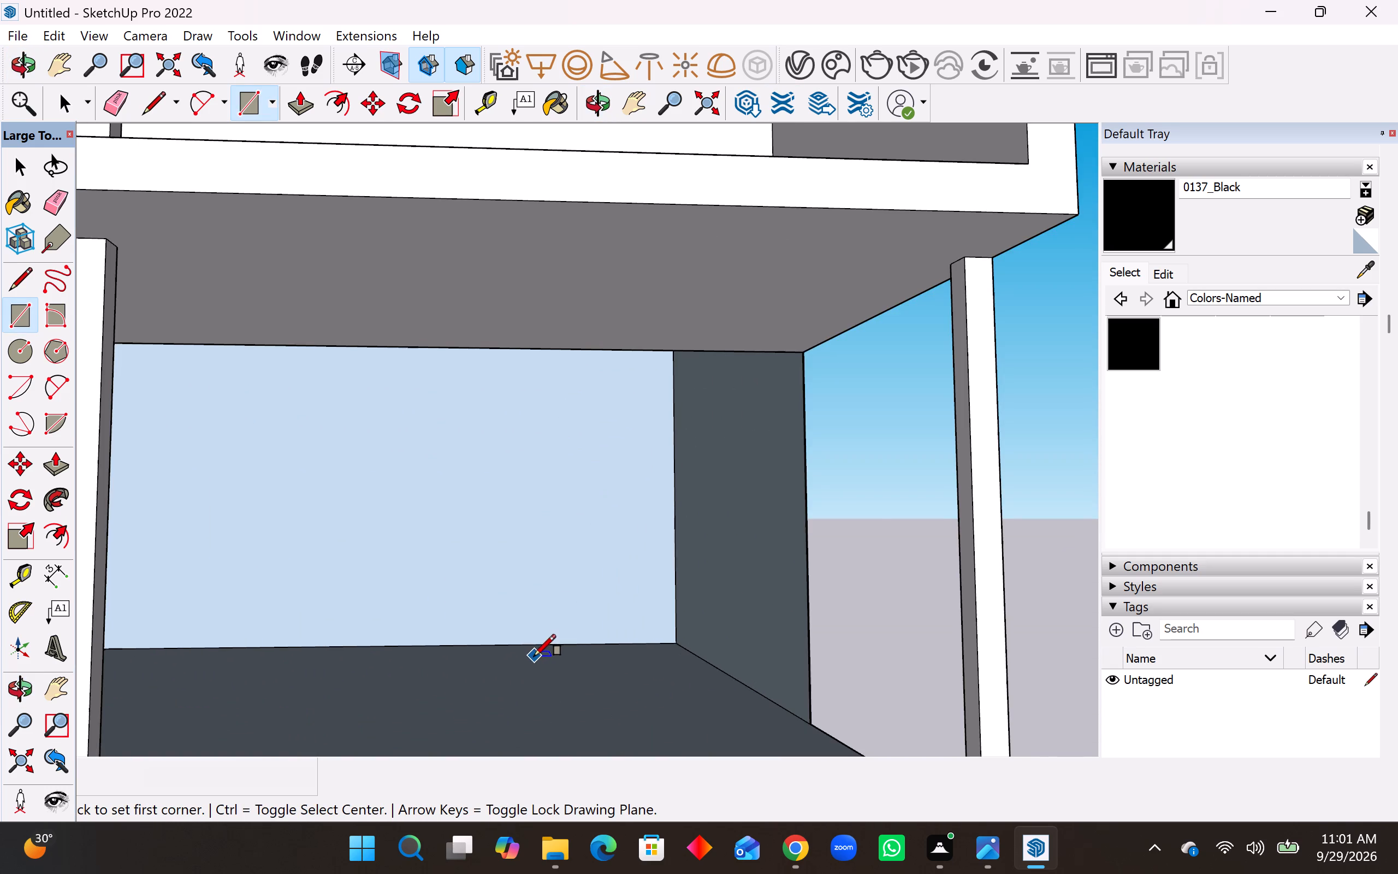
pyautogui.moveTo(574, 617); pyautogui.dragTo(580, 536, button='middle')
pyautogui.moveTo(741, 478); pyautogui.dragTo(599, 702, button='middle')
pyautogui.scroll(-9, 695, 659)
pyautogui.moveTo(671, 615); pyautogui.dragTo(794, 447, button='middle')
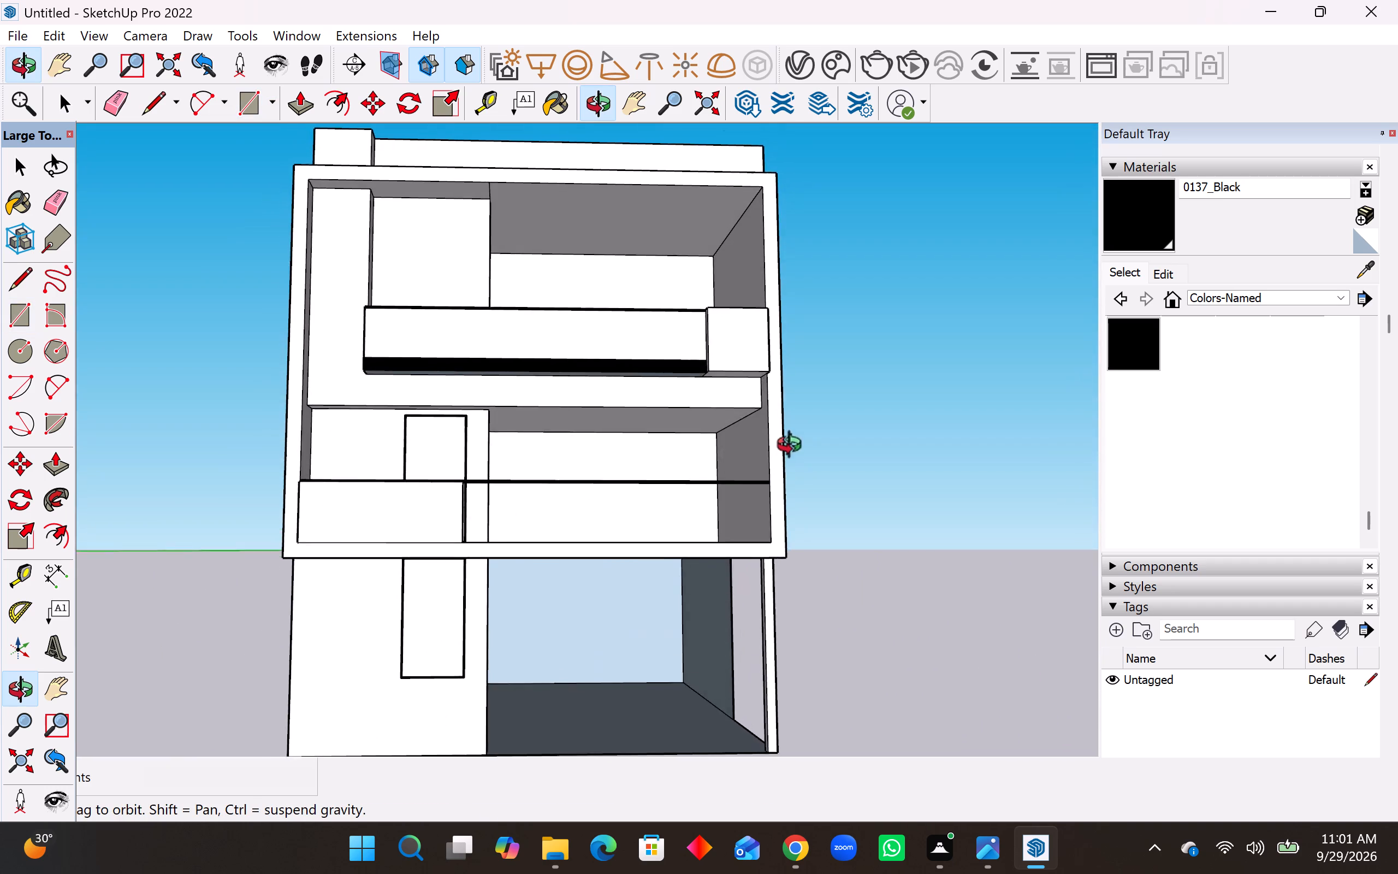
pyautogui.moveTo(794, 447); pyautogui.dragTo(769, 370, button='middle')
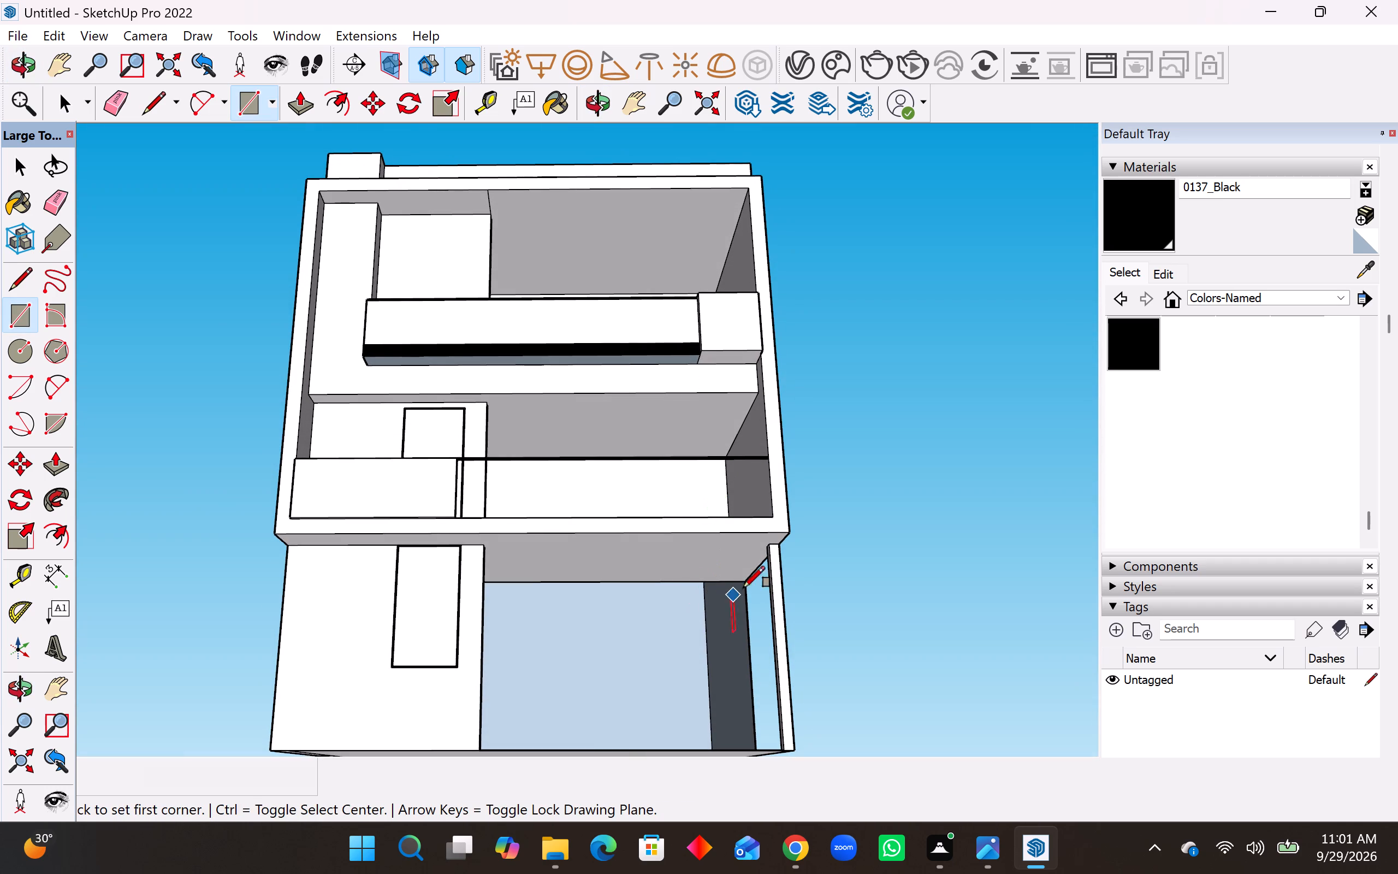
pyautogui.click(13, 281)
pyautogui.moveTo(745, 583); pyautogui.dragTo(752, 641, button='middle')
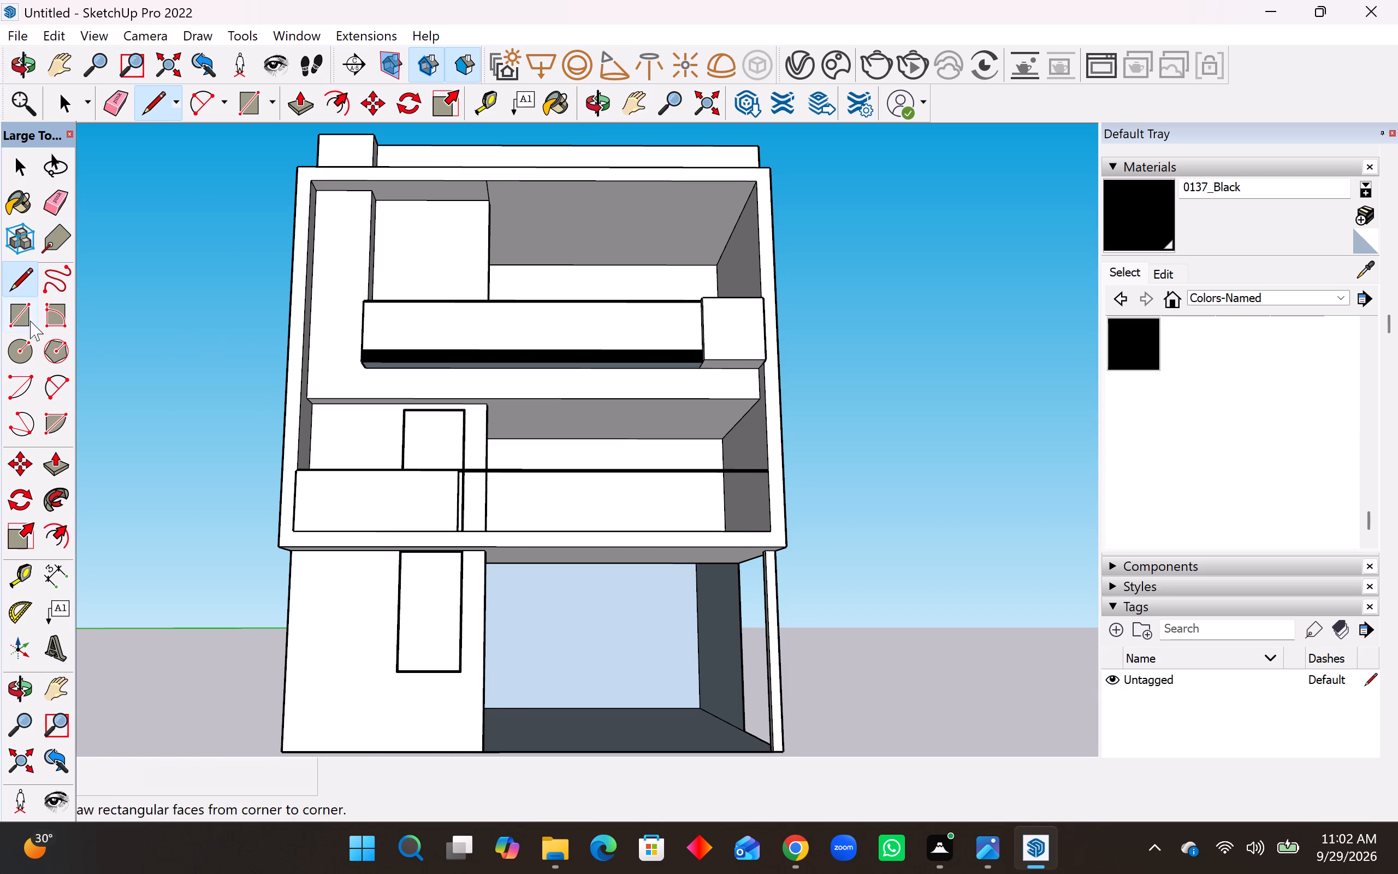
# Push/Pull the ground-floor opening's back wall 35' forward toward the front facade.
pyautogui.click(45, 460)
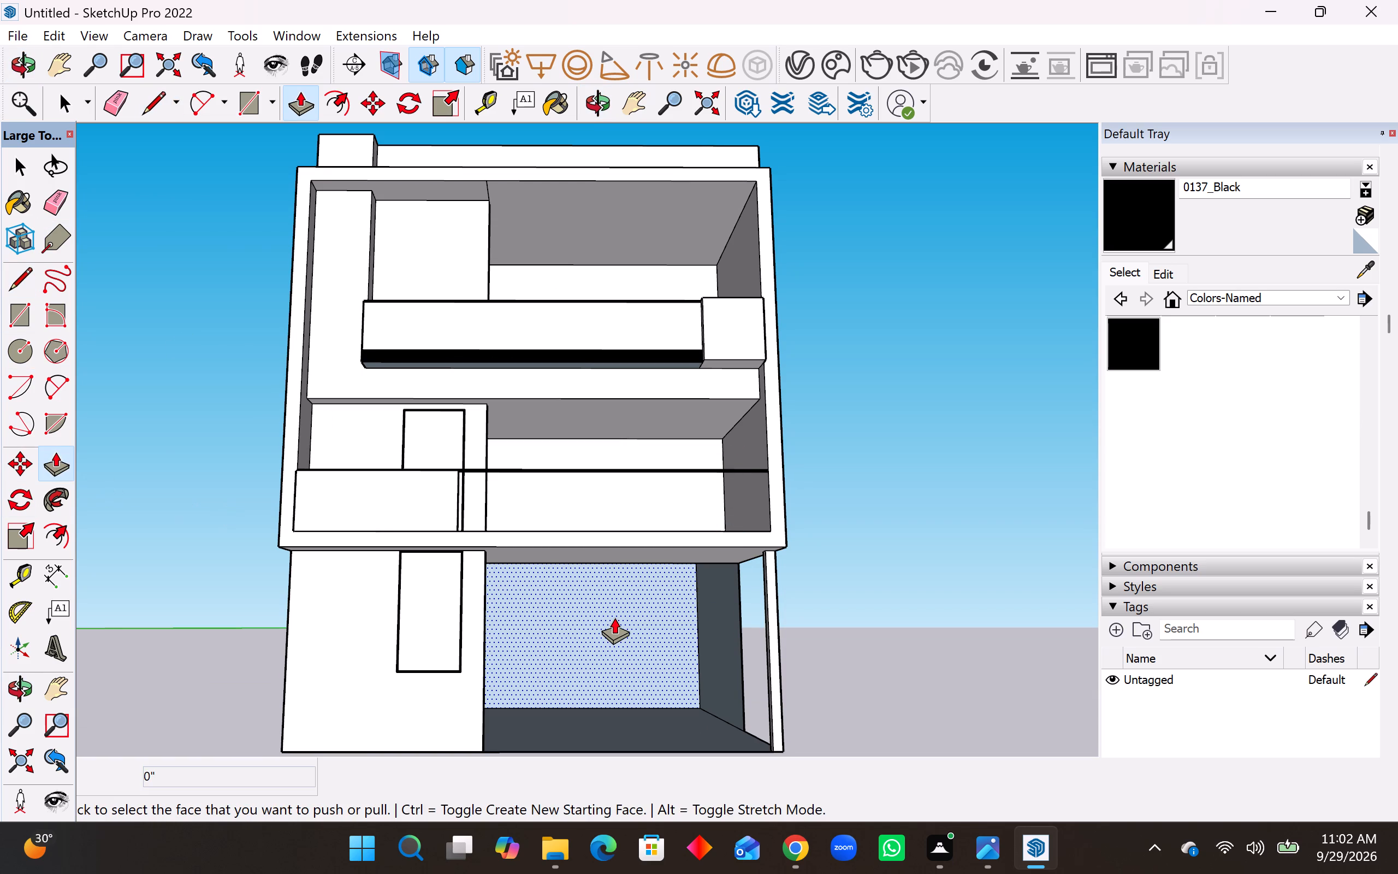
pyautogui.click(614, 617)
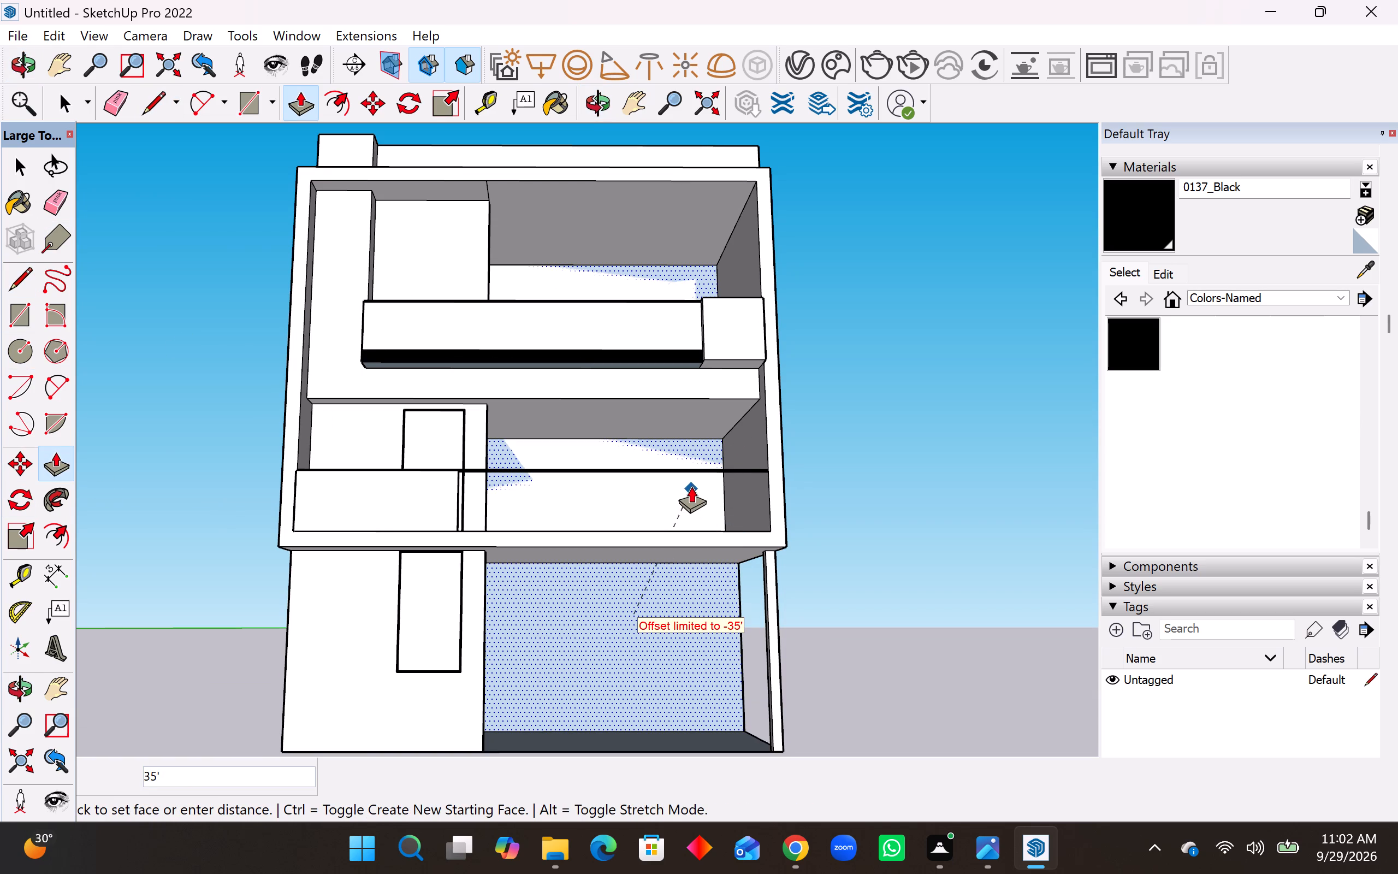
pyautogui.moveTo(691, 486); pyautogui.dragTo(687, 613, button='middle')
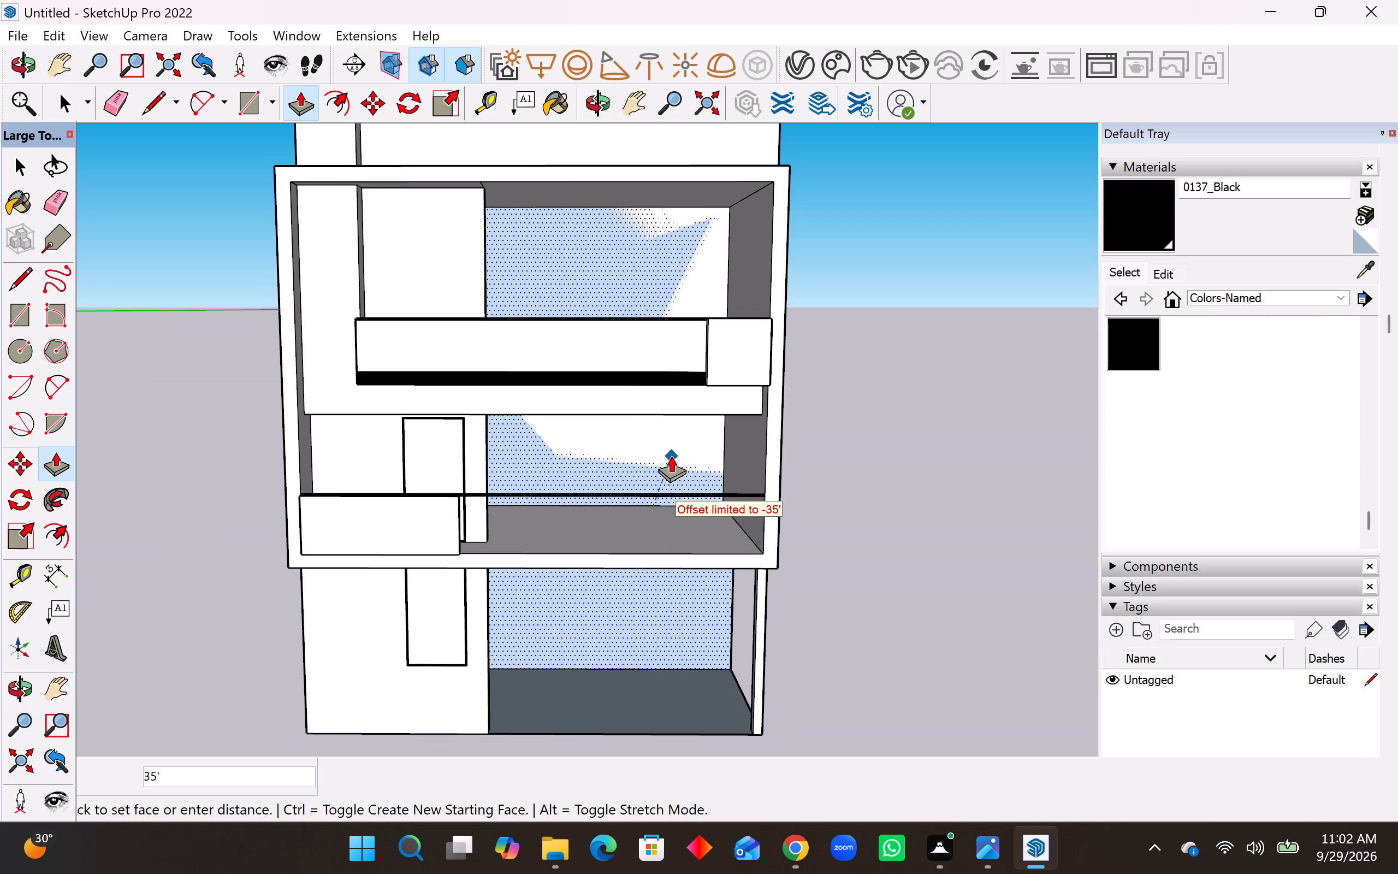
pyautogui.click(671, 454)
pyautogui.moveTo(724, 591); pyautogui.dragTo(661, 552, button='middle')
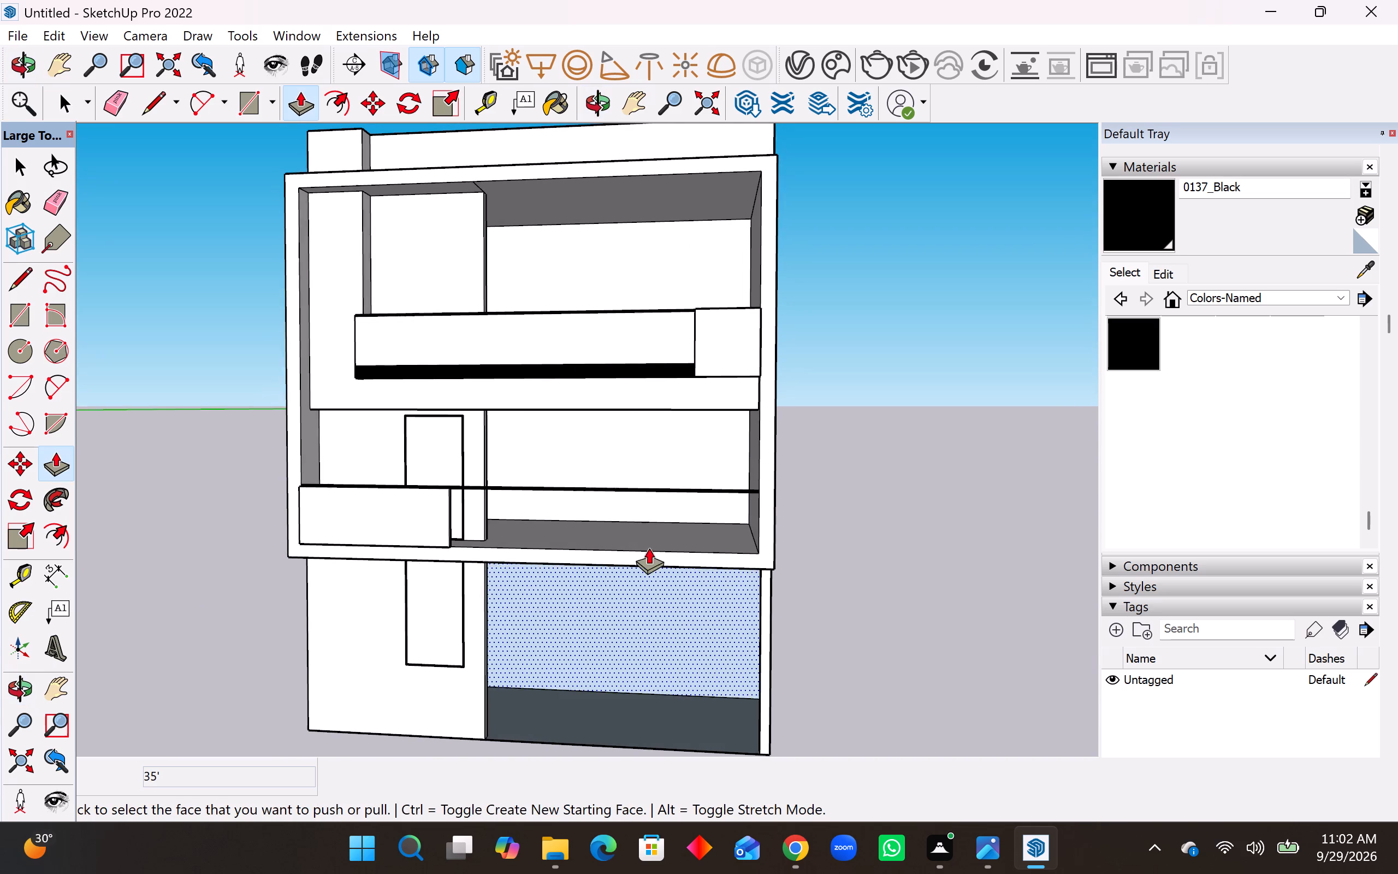
pyautogui.press('space')
pyautogui.click(929, 573)
# Inspect the ground-floor back wall from the open side and from the building's rear.
pyautogui.moveTo(659, 632); pyautogui.dragTo(689, 610, button='middle')
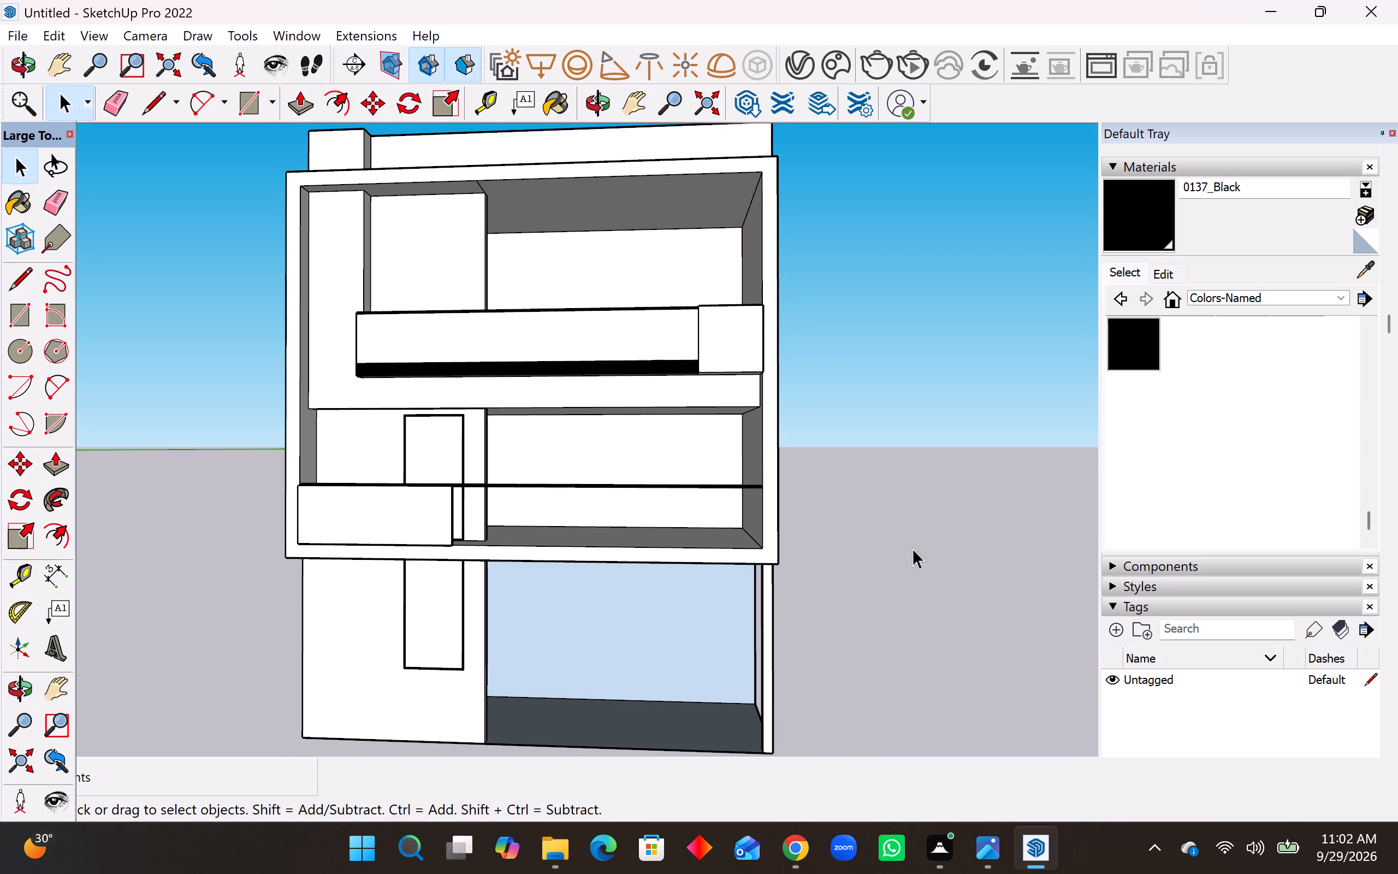
pyautogui.moveTo(808, 629); pyautogui.dragTo(820, 741, button='middle')
pyautogui.scroll(9, 668, 651)
pyautogui.scroll(-1, 677, 642)
pyautogui.moveTo(677, 642); pyautogui.dragTo(382, 606, button='middle')
pyautogui.scroll(-4, 583, 593)
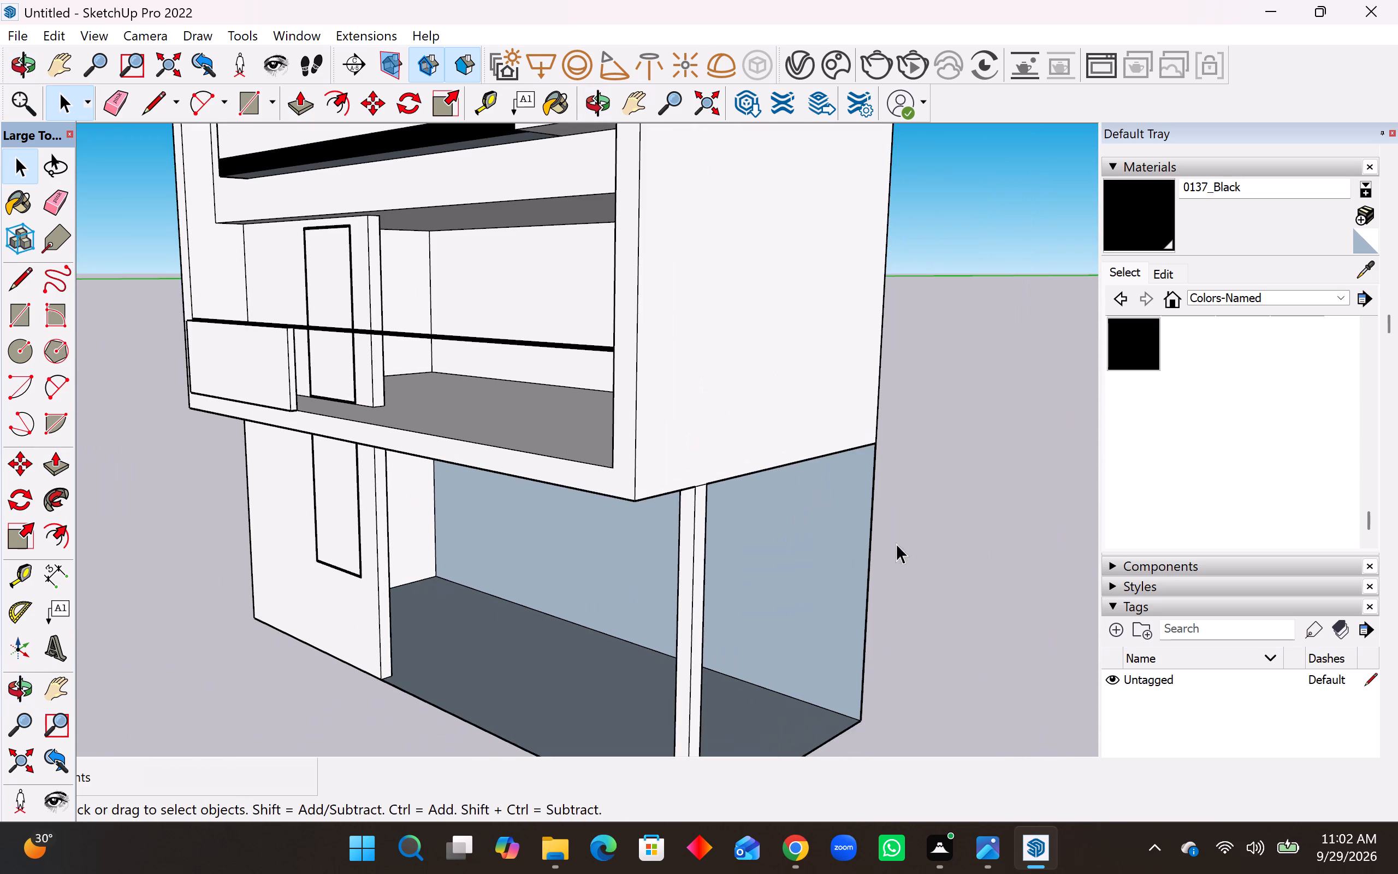
pyautogui.moveTo(899, 542); pyautogui.dragTo(303, 568, button='middle')
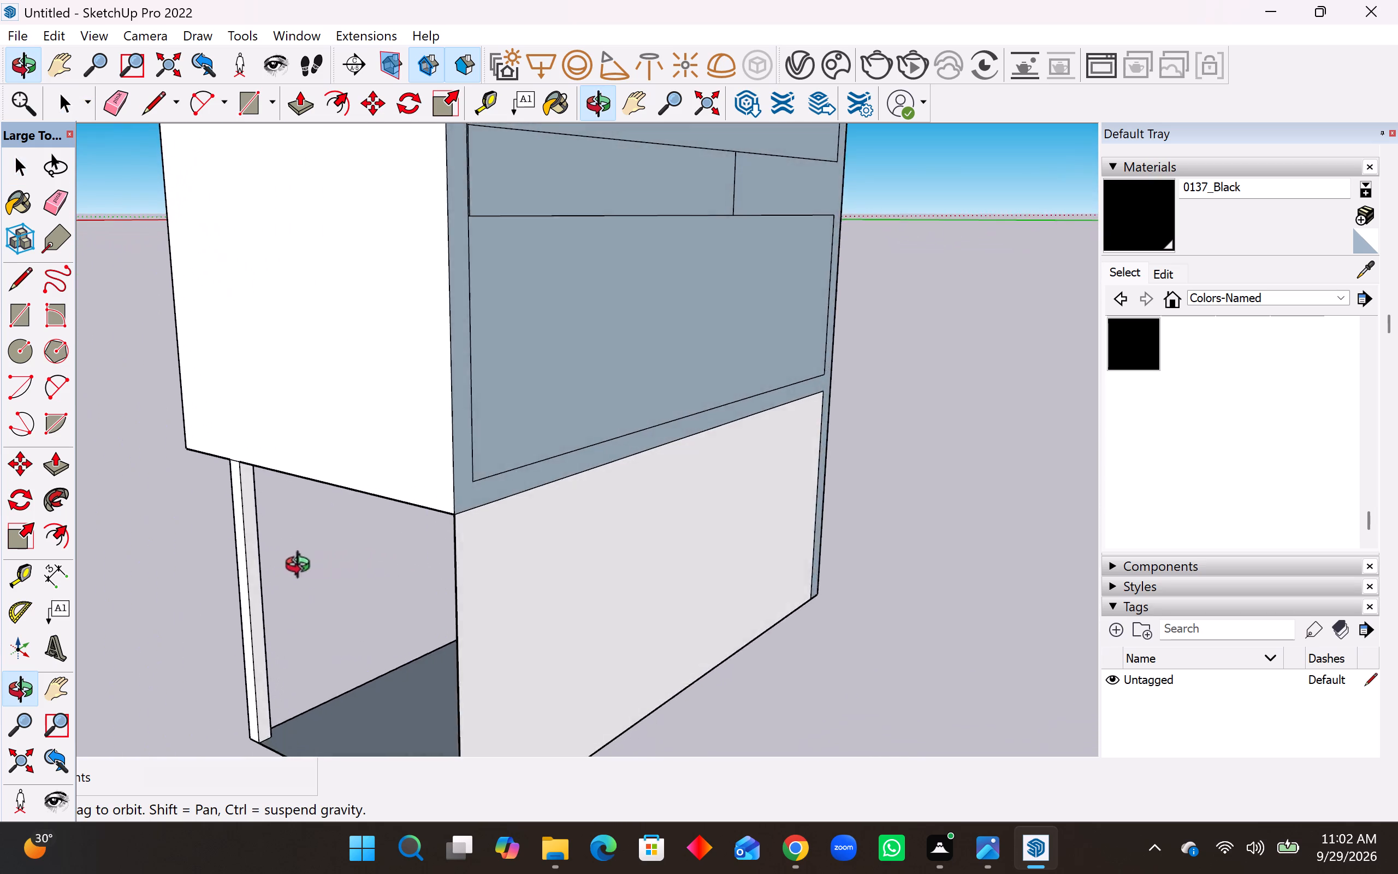
pyautogui.moveTo(303, 568); pyautogui.dragTo(1140, 511, button='middle')
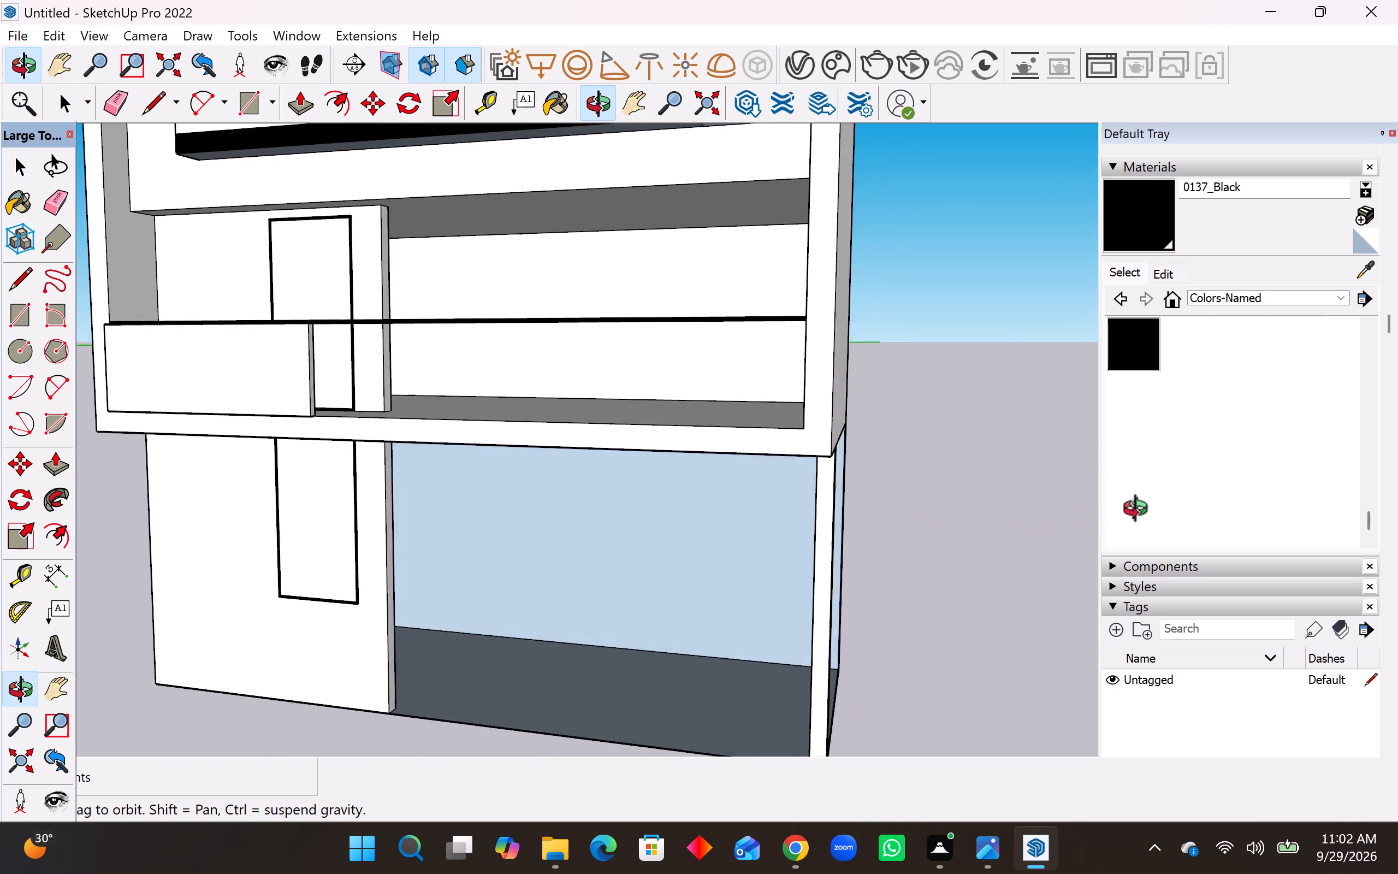
pyautogui.moveTo(1140, 511); pyautogui.dragTo(1124, 451, button='middle')
pyautogui.moveTo(861, 461); pyautogui.dragTo(834, 466, button='middle')
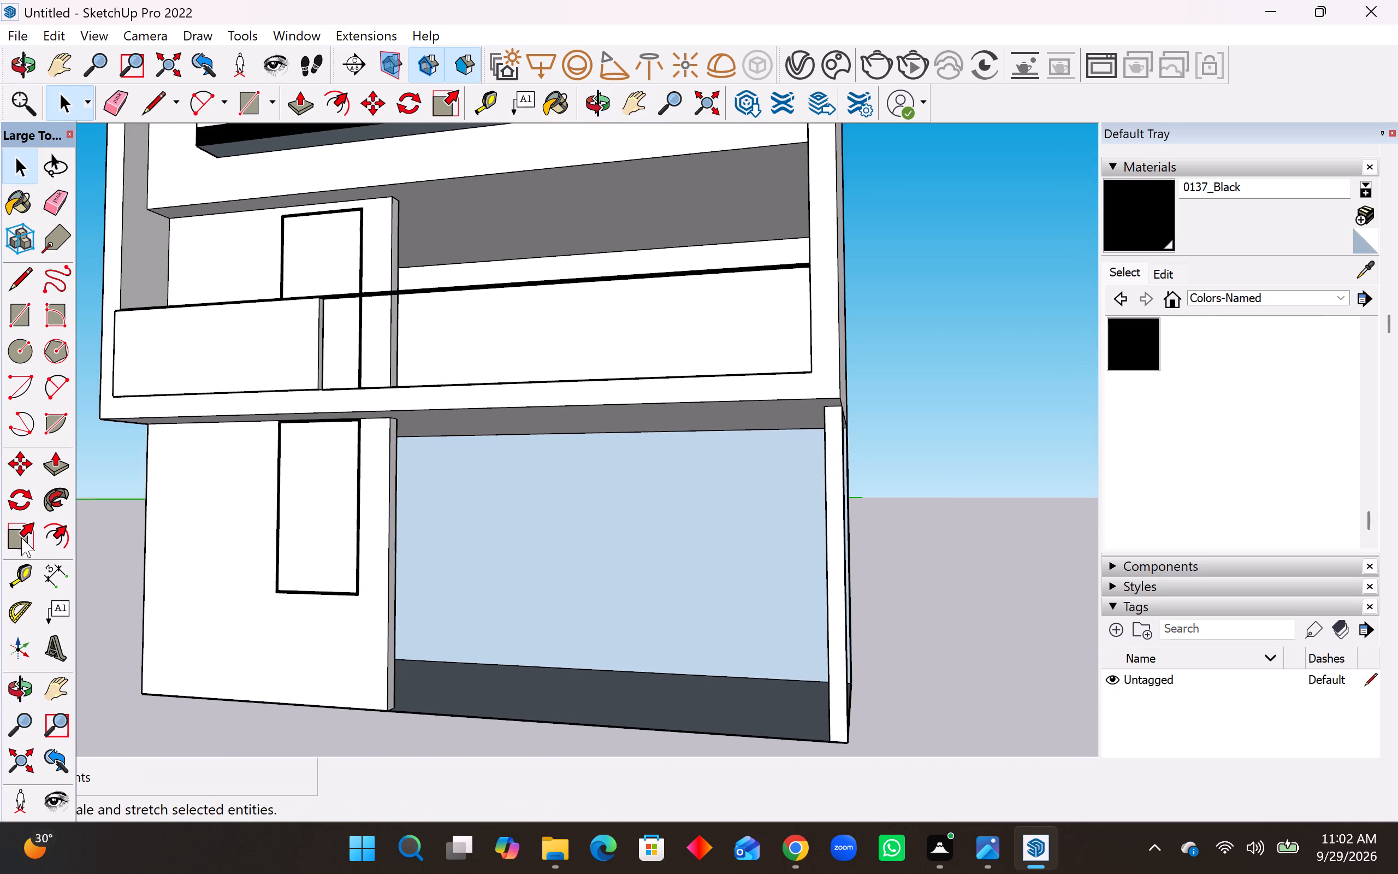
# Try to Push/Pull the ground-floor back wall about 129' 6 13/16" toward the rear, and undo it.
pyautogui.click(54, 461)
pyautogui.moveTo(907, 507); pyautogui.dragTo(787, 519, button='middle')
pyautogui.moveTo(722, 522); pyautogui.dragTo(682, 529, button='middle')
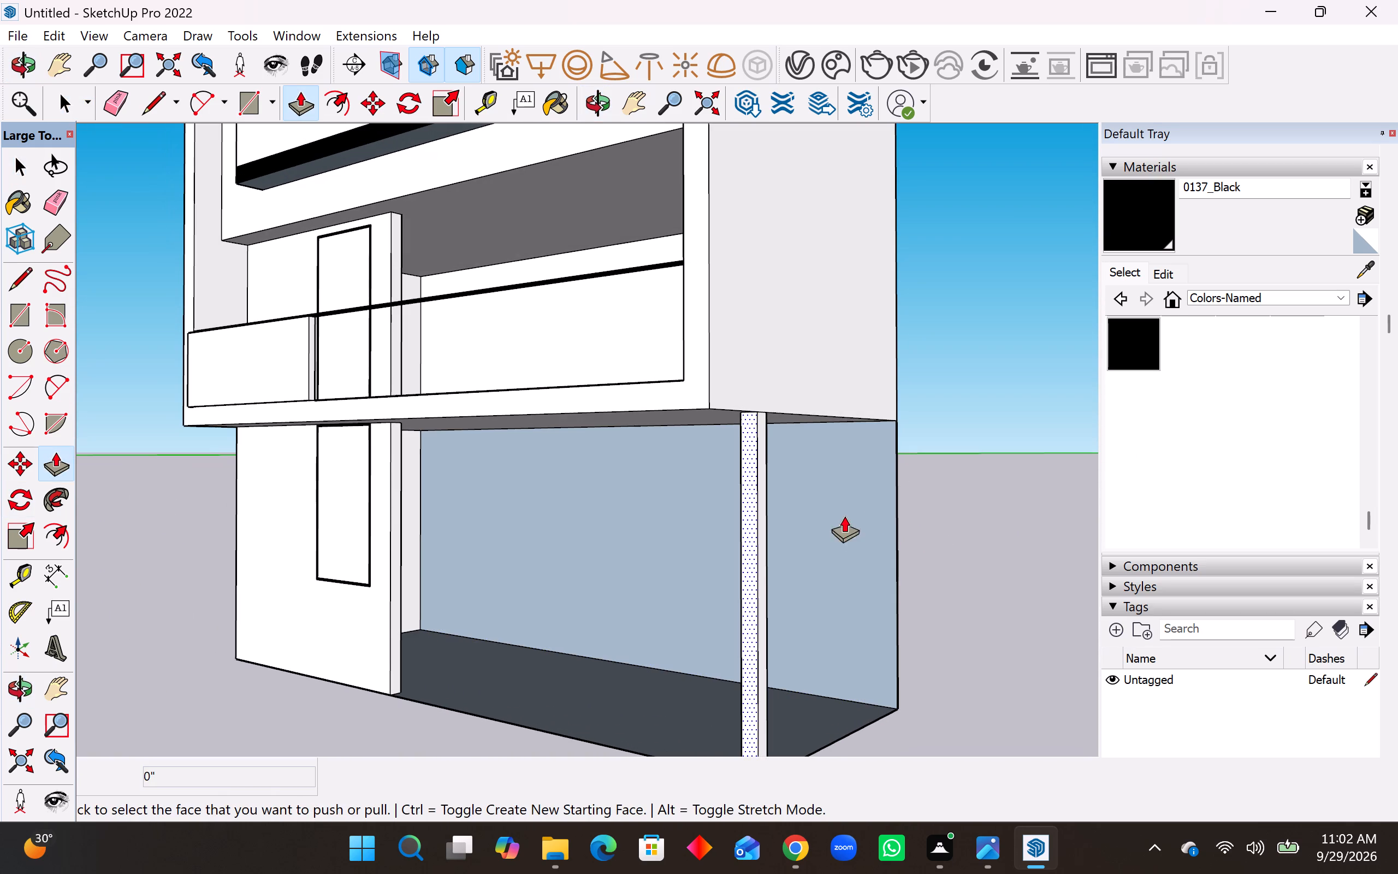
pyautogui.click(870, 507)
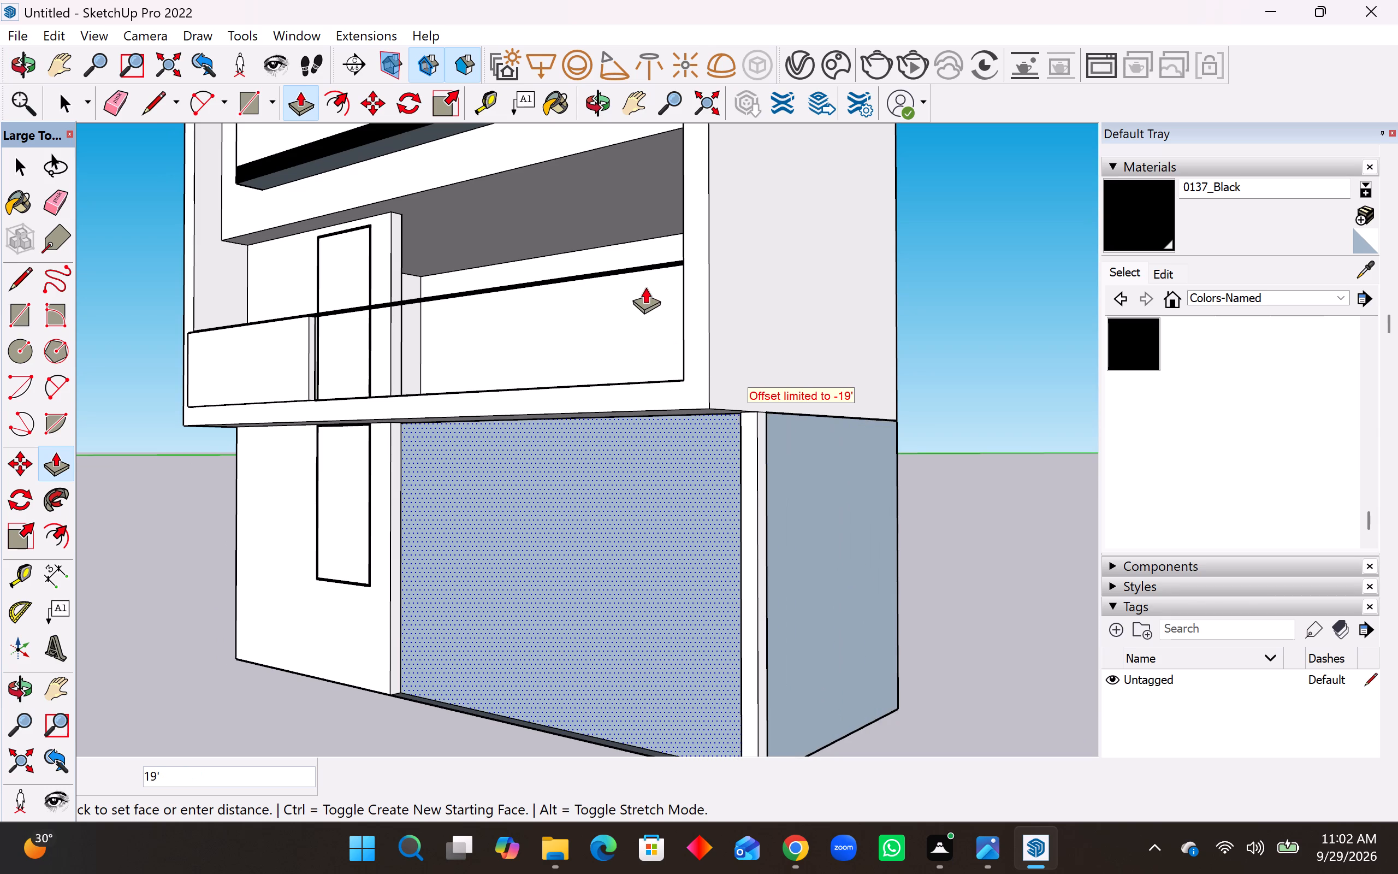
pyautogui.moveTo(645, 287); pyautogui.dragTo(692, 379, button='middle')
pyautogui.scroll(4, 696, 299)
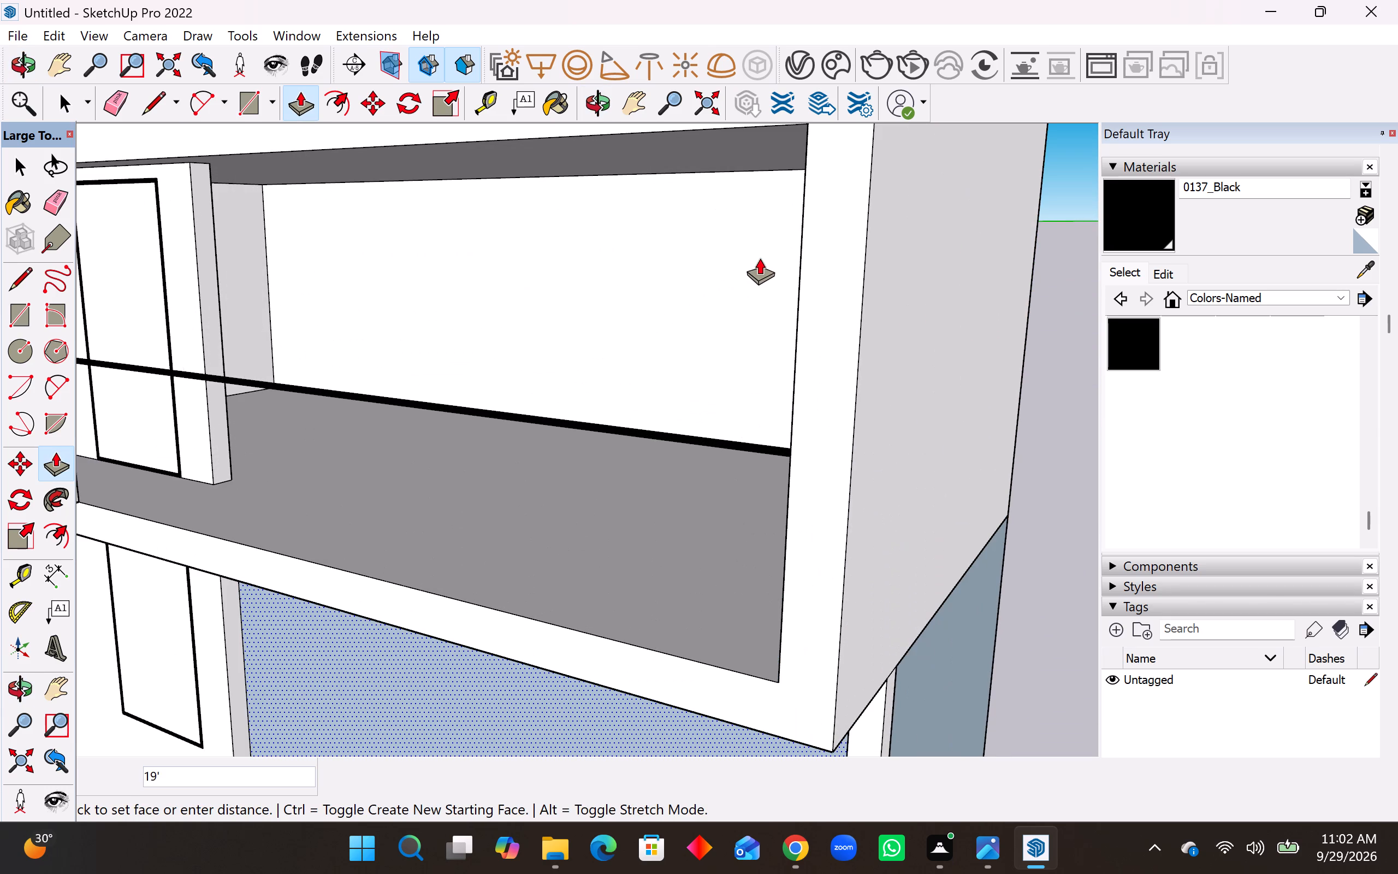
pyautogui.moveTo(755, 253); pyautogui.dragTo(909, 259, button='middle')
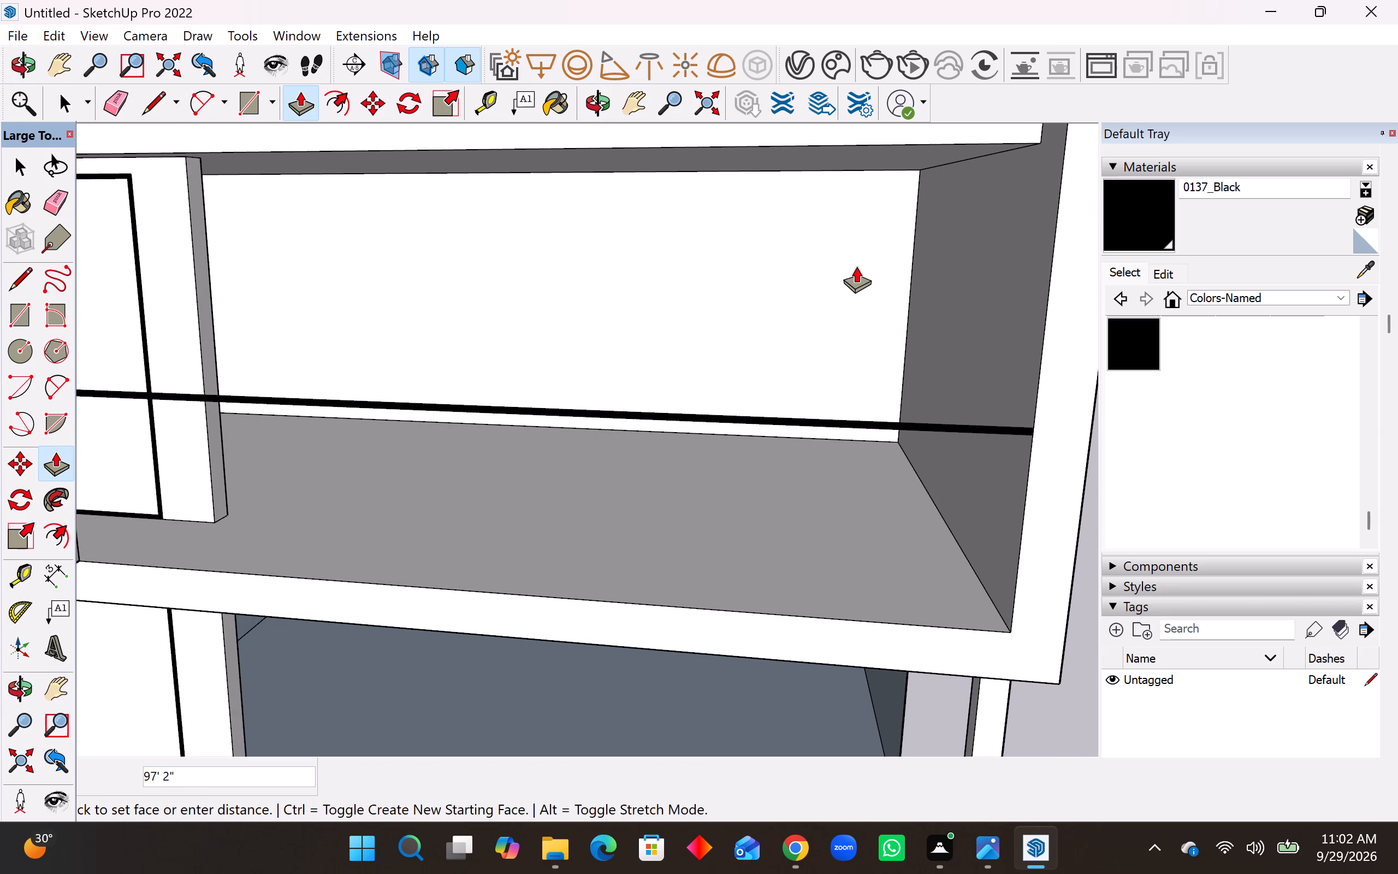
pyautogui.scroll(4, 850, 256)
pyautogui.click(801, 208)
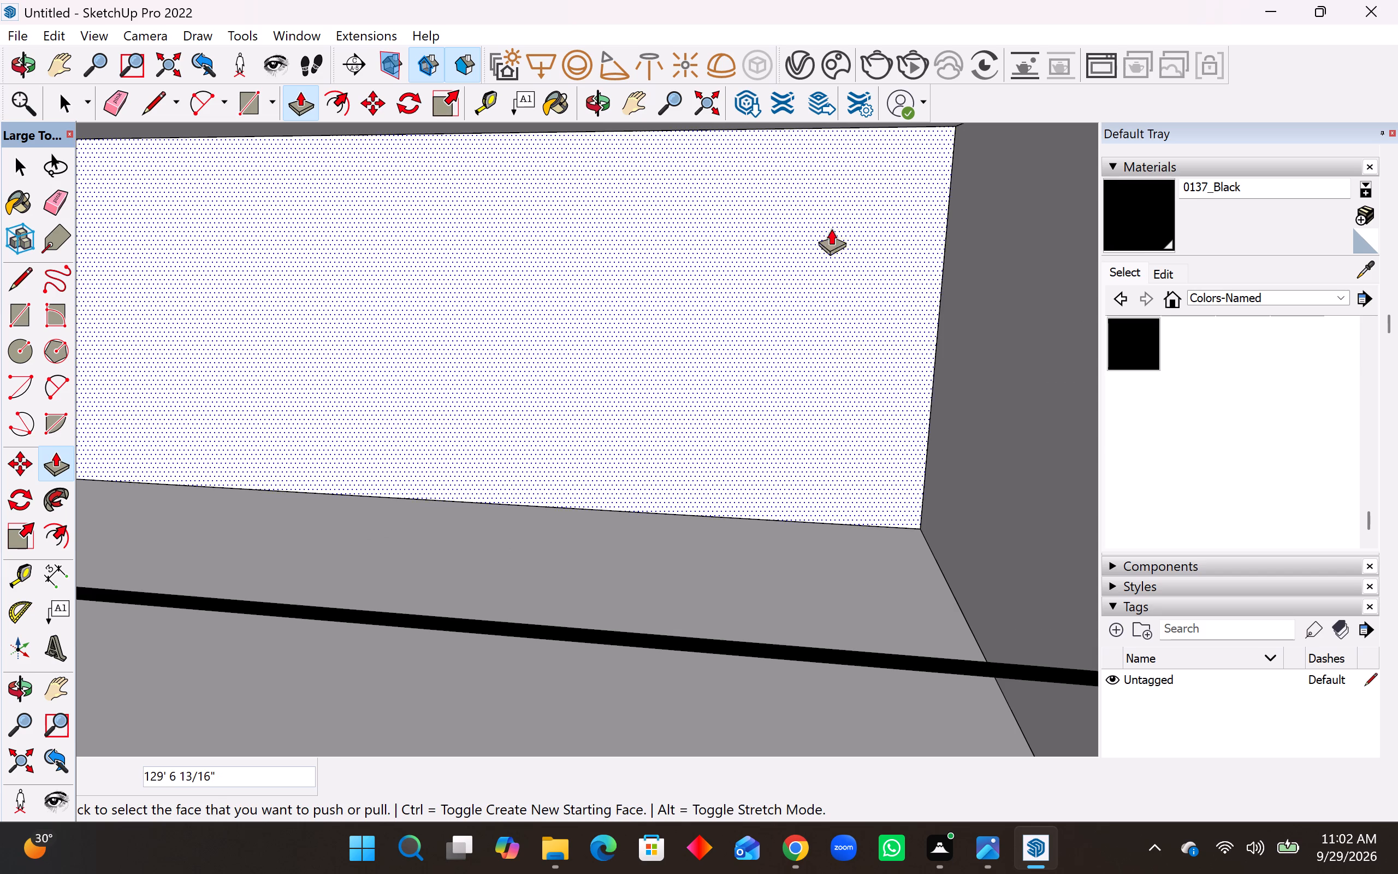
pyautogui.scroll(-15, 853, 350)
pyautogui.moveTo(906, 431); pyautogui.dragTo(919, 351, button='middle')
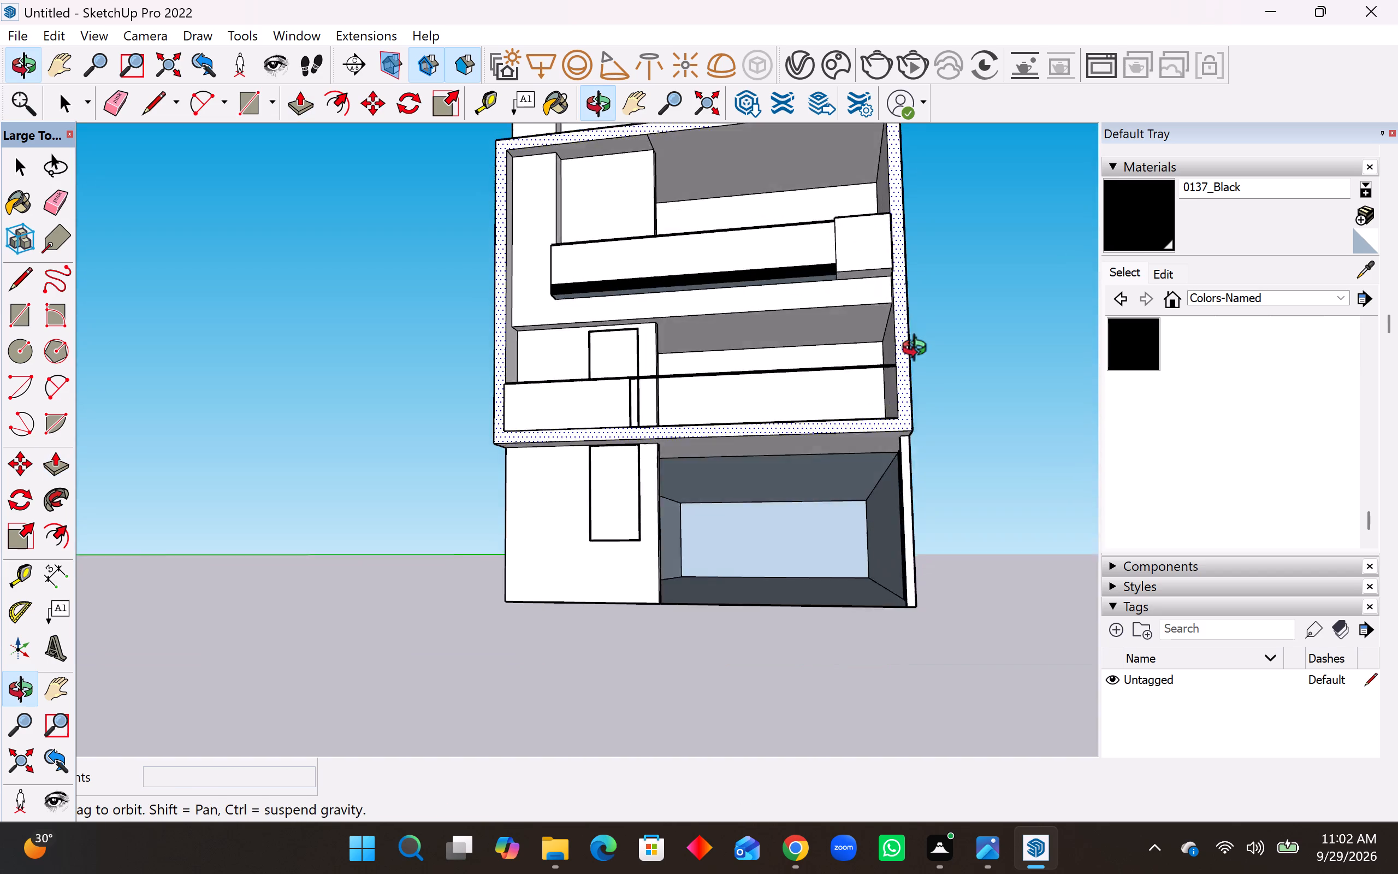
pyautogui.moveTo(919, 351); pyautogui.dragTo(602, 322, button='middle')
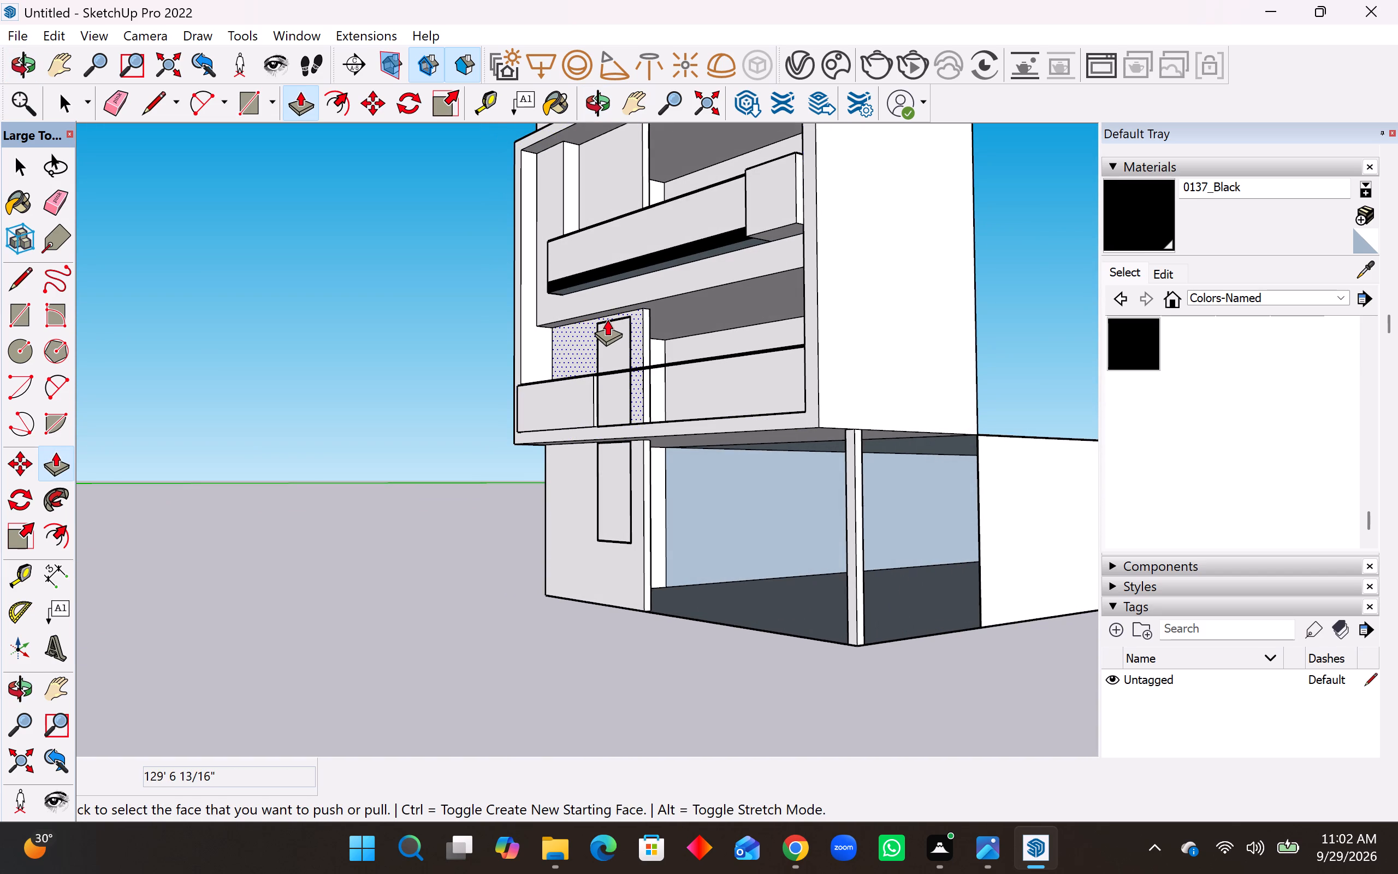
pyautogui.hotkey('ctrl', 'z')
# Push/Pull the ground-floor back wall 2' forward toward the front facade.
pyautogui.moveTo(1065, 407); pyautogui.dragTo(979, 338, button='middle')
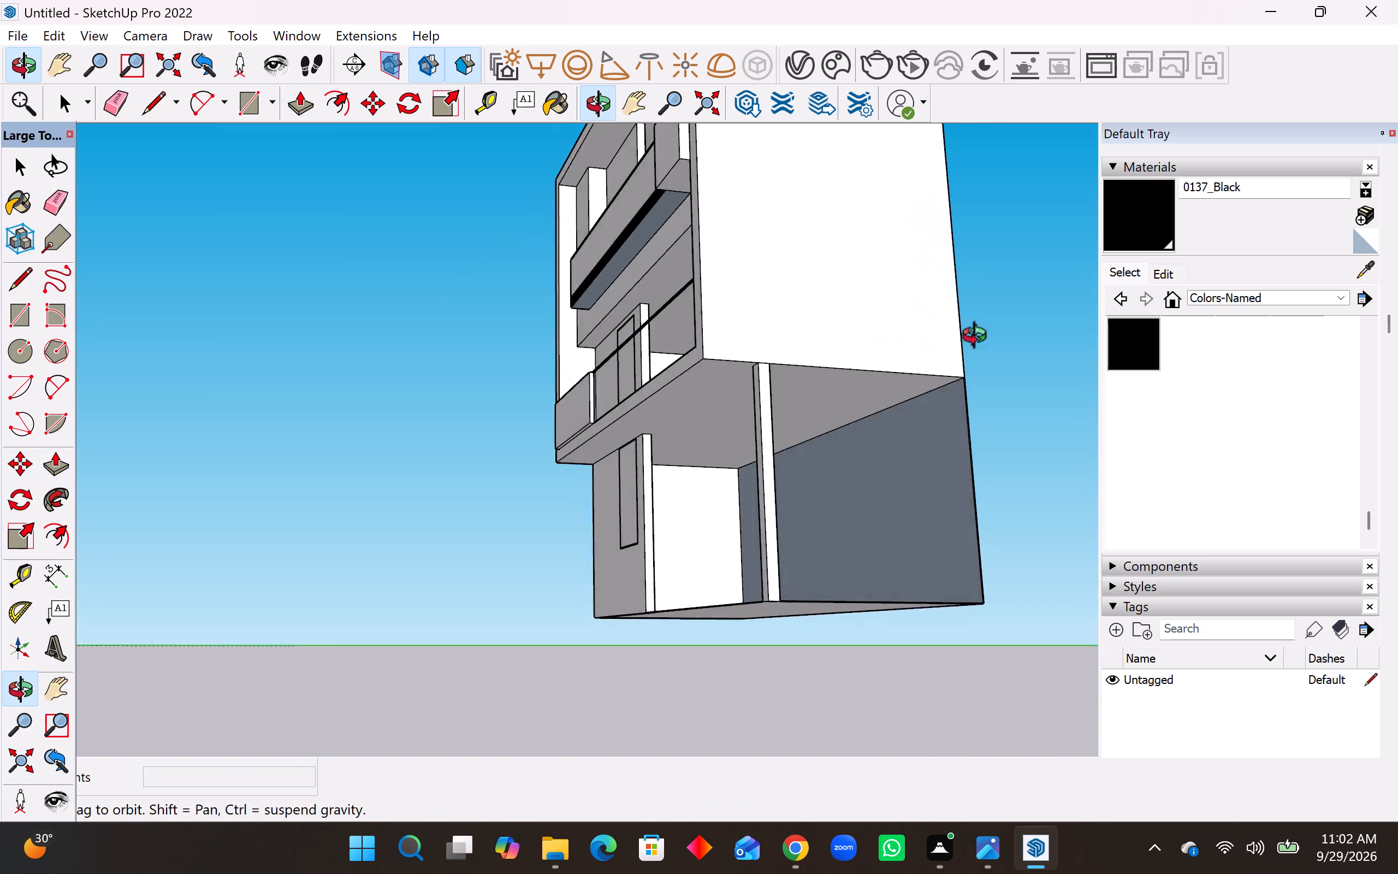
pyautogui.moveTo(979, 338); pyautogui.dragTo(1250, 333, button='middle')
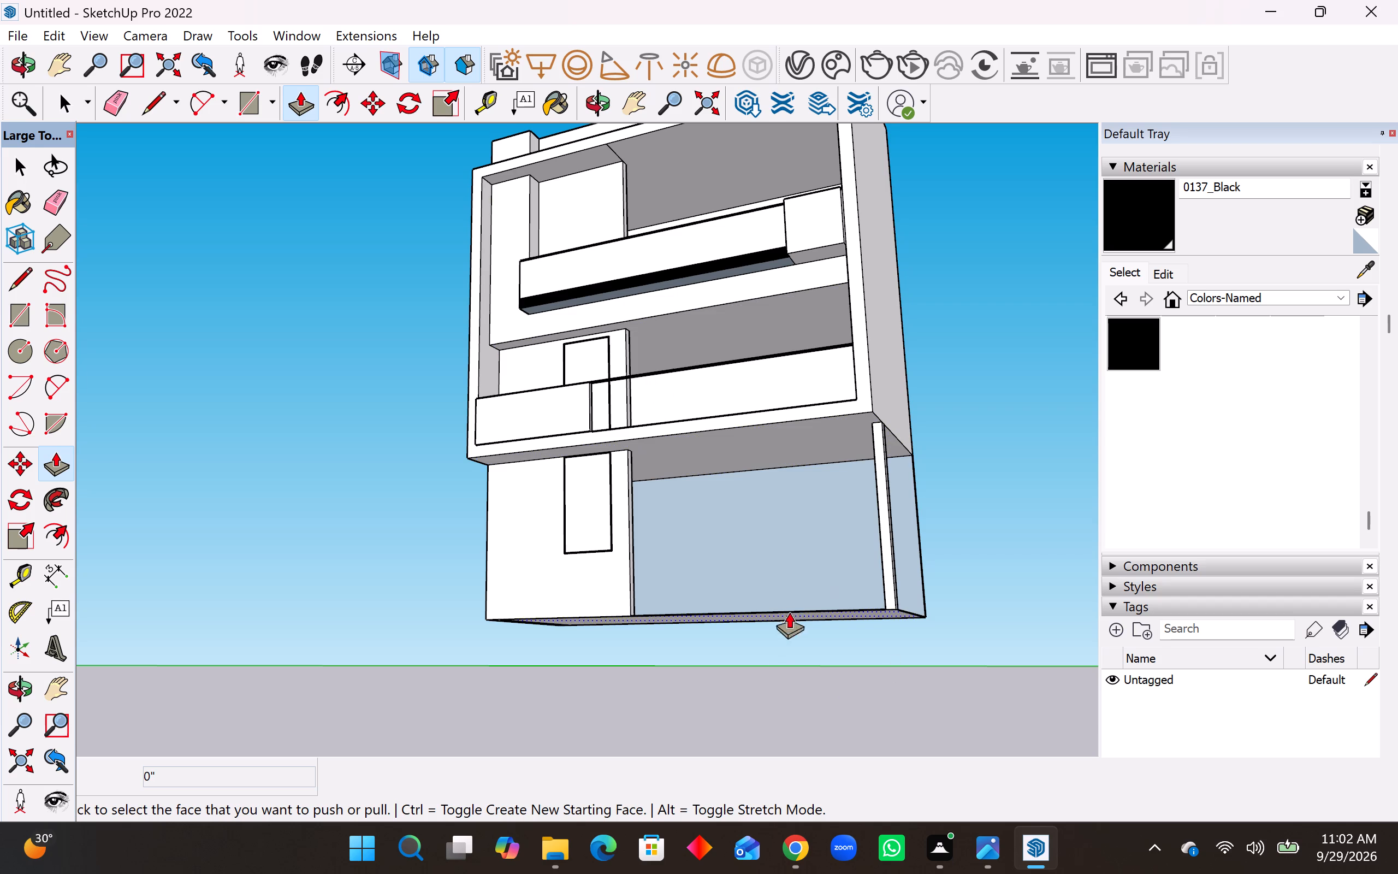
pyautogui.moveTo(796, 597); pyautogui.dragTo(851, 652, button='middle')
pyautogui.scroll(4, 812, 576)
pyautogui.click(809, 546)
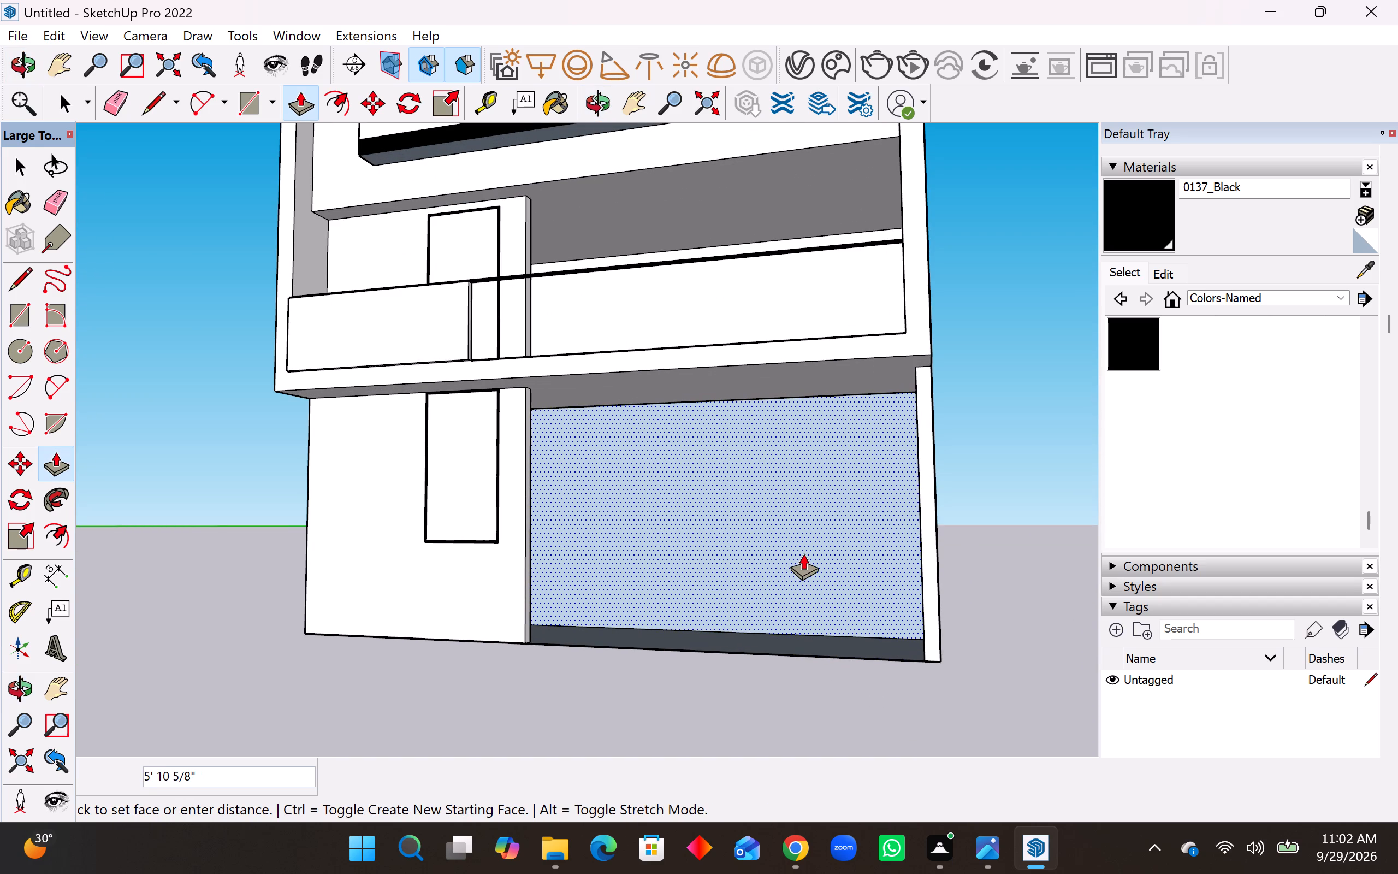
pyautogui.press('1')
pyautogui.press('BackSpace')
pyautogui.press('2')
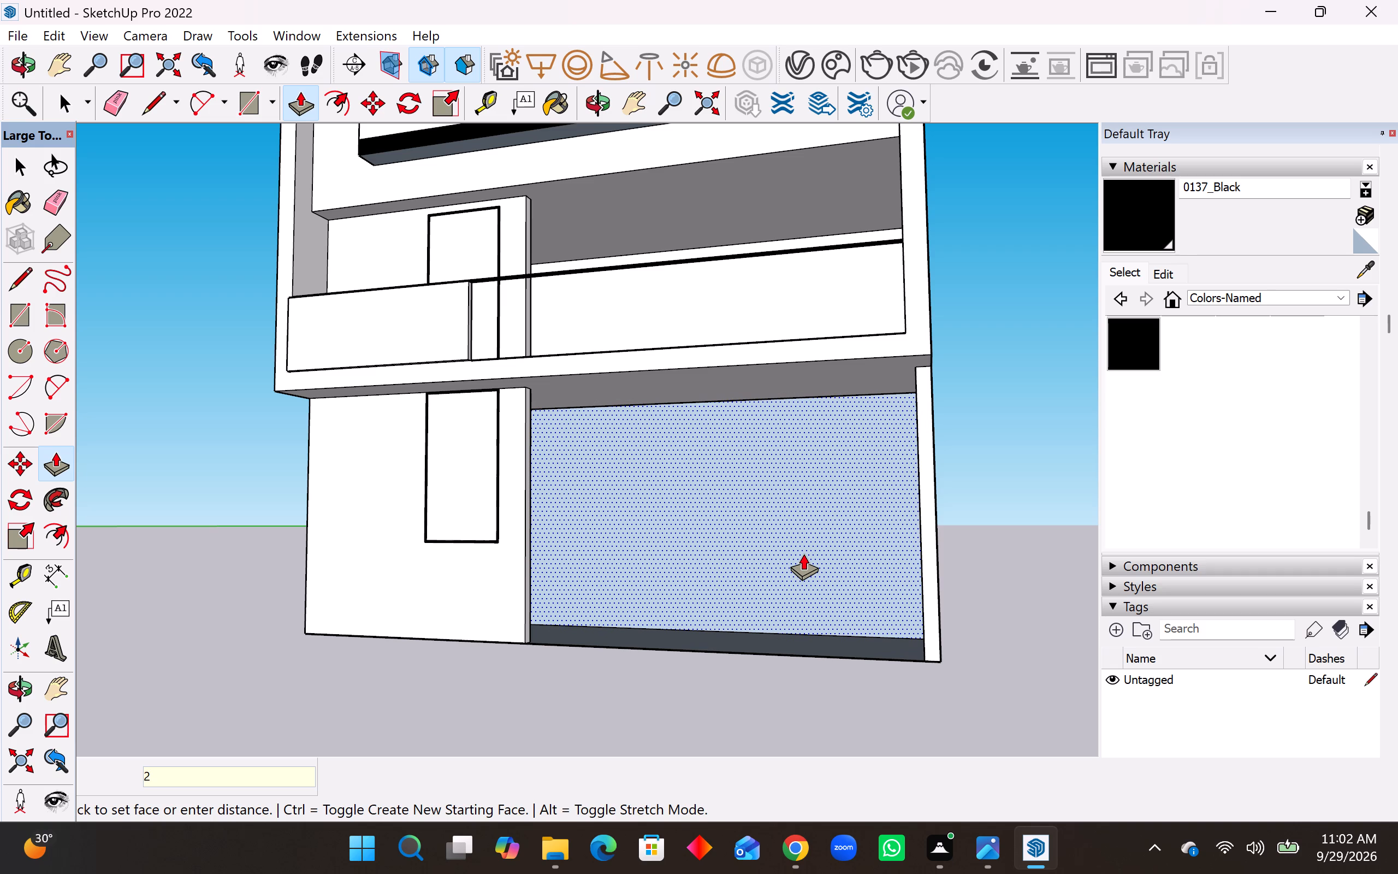
pyautogui.hotkey('shift', '"')
pyautogui.press('BackSpace')
pyautogui.press("'")
pyautogui.press('Return')
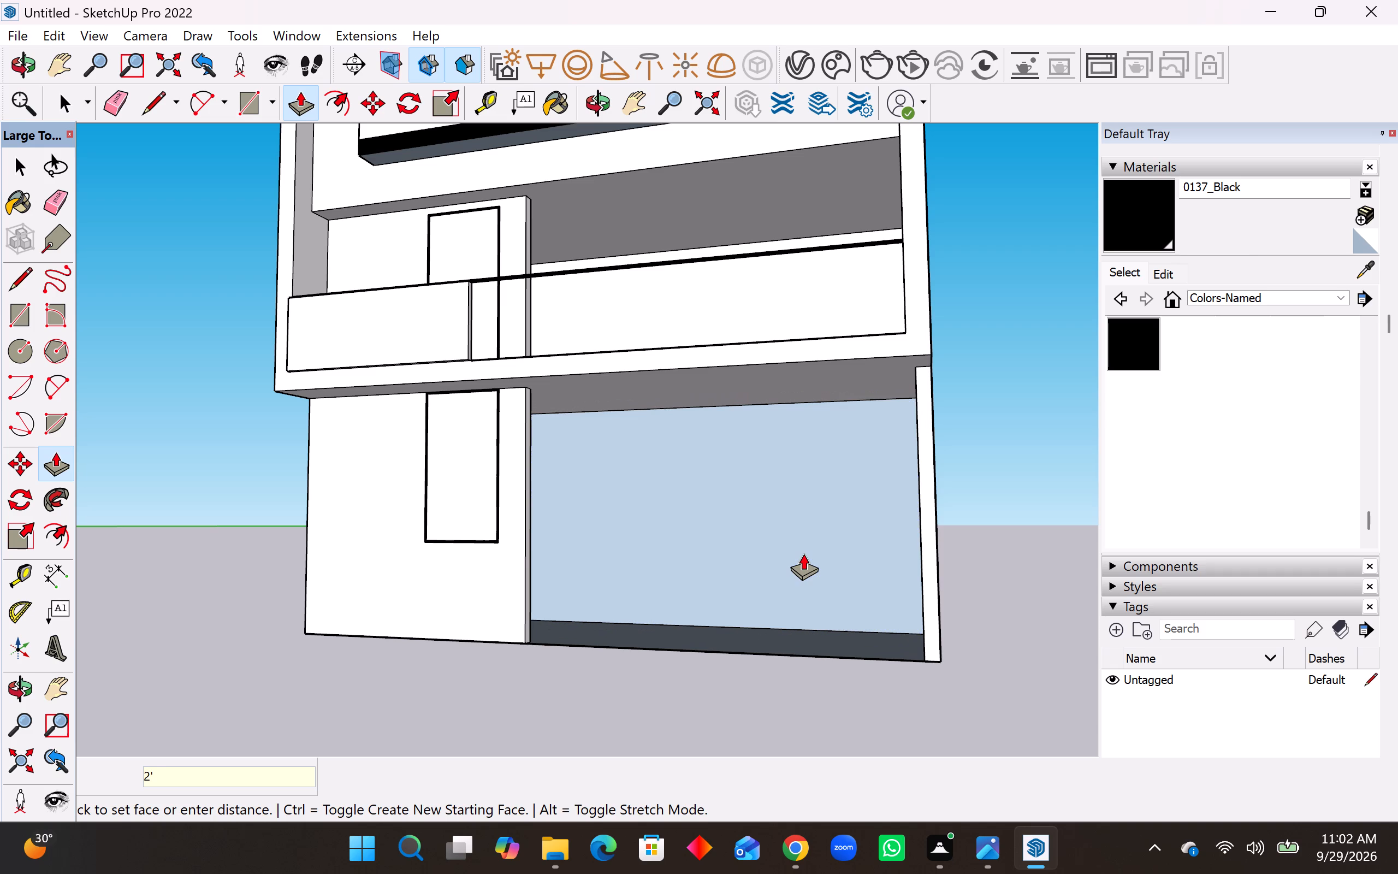
pyautogui.press('space')
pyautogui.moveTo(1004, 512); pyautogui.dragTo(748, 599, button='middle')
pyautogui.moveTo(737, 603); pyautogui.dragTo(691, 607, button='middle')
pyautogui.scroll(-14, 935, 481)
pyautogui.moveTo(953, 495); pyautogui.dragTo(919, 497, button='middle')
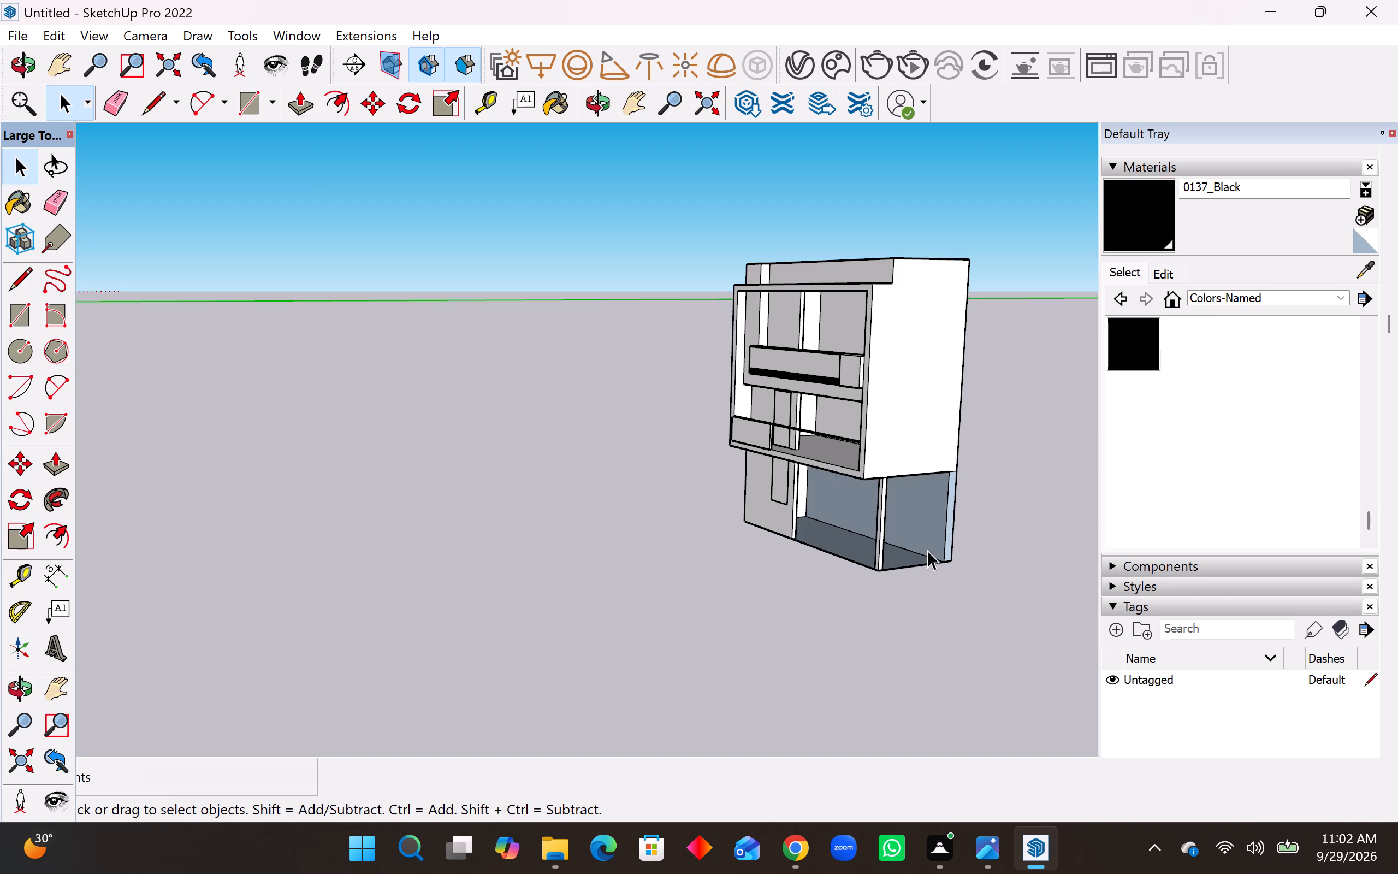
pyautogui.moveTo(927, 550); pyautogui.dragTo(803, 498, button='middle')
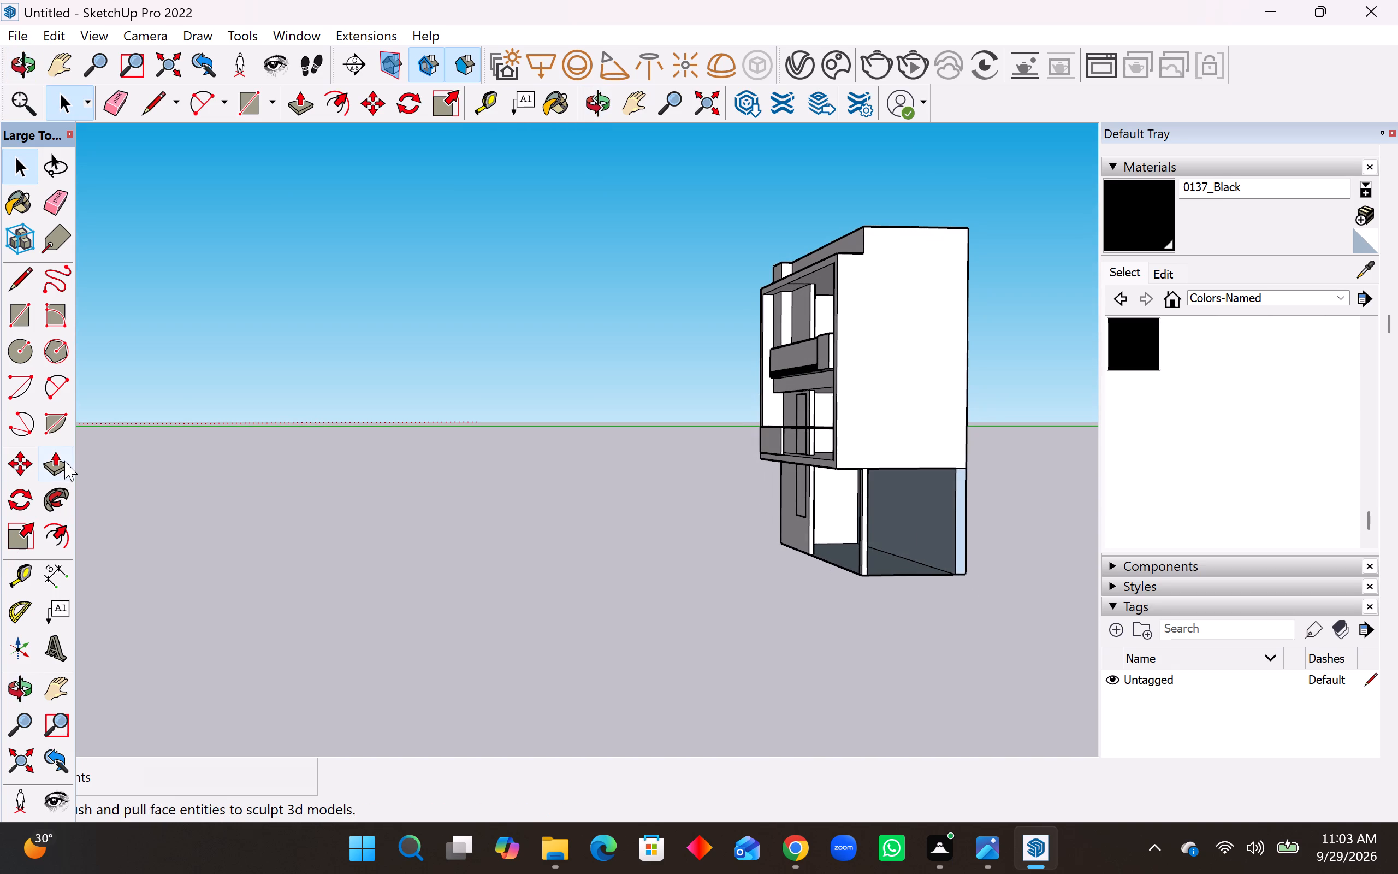
# Push/Pull the ground-floor back wall 3' forward toward the front facade.
pyautogui.click(64, 460)
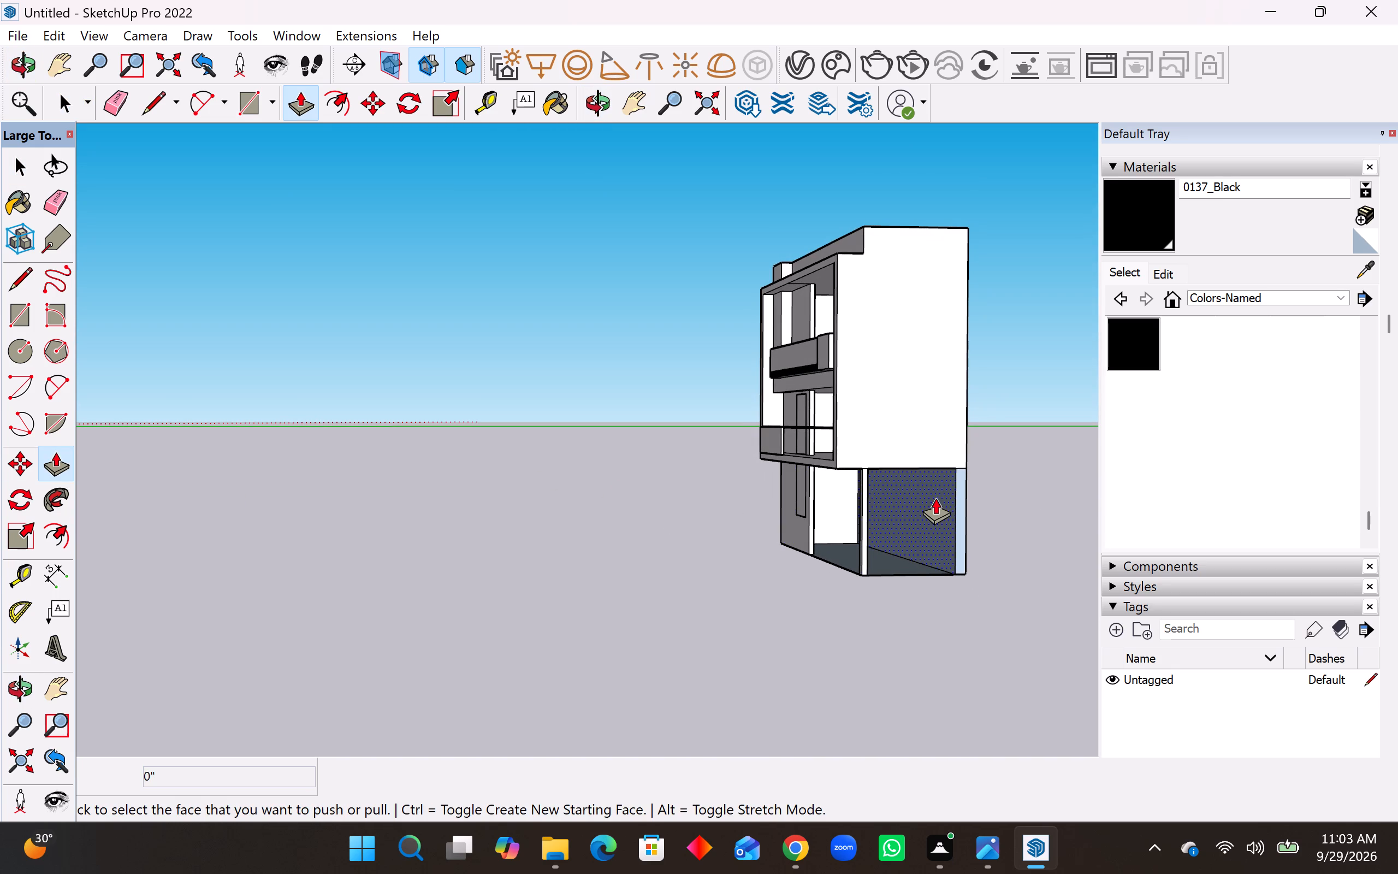
pyautogui.click(935, 498)
pyautogui.write("3'")
pyautogui.press('Return')
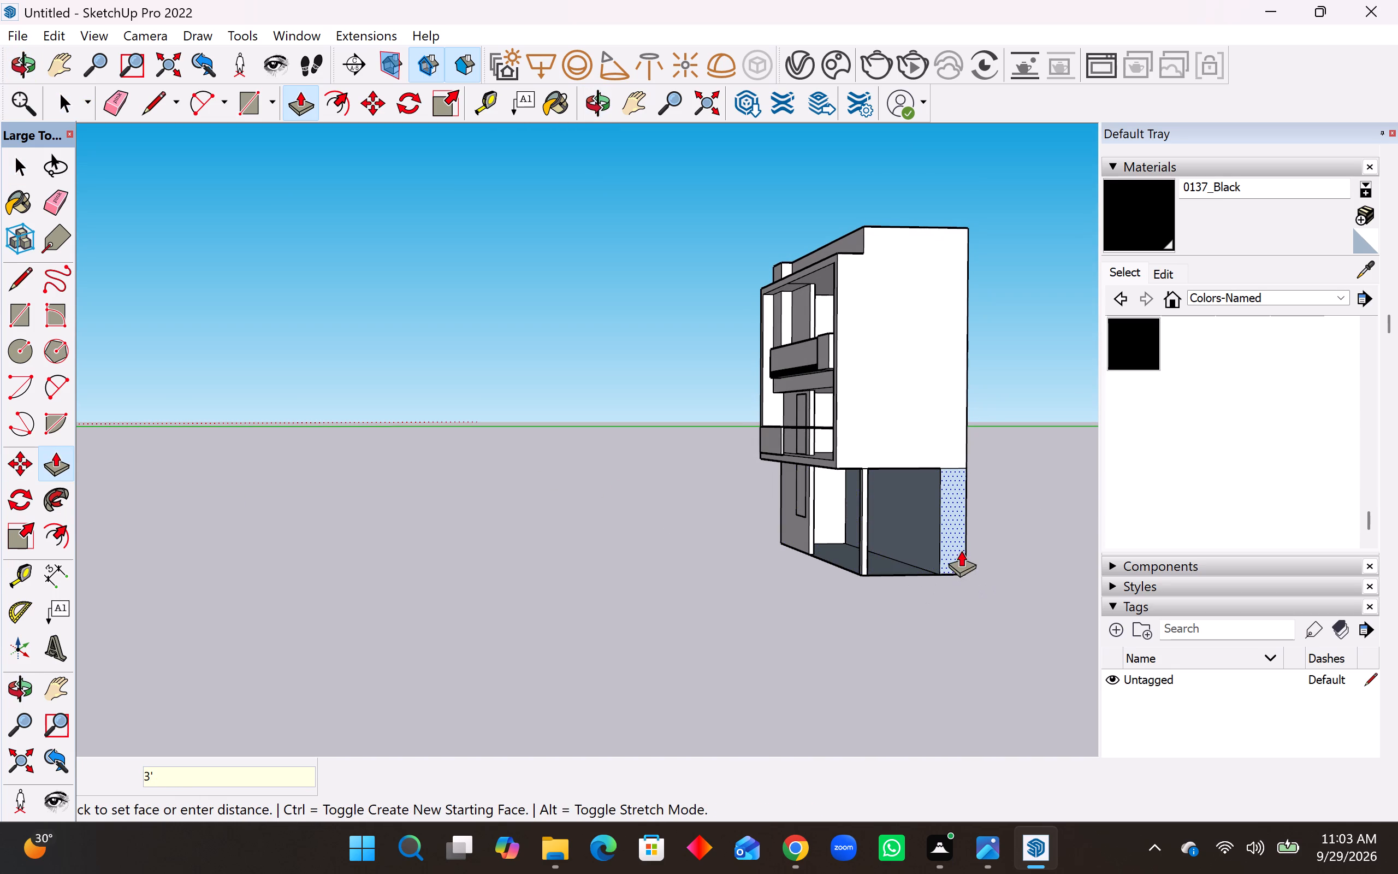
pyautogui.moveTo(961, 550); pyautogui.dragTo(967, 548, button='middle')
pyautogui.middleClick(979, 547)
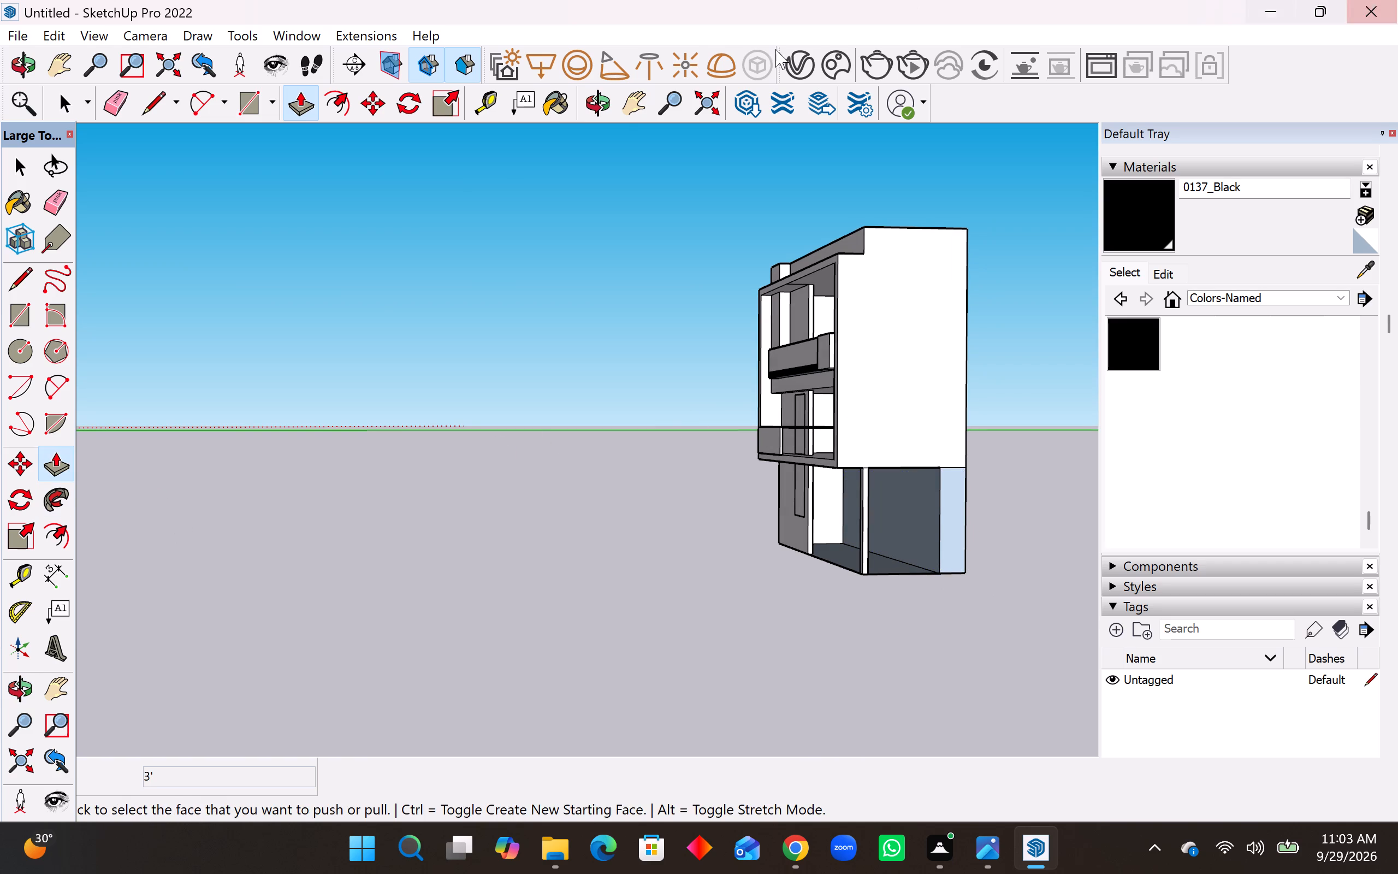
# Erase the edge separating the ground-floor back wall's open-side end from the upper side wall.
pyautogui.click(52, 198)
pyautogui.scroll(5, 1042, 477)
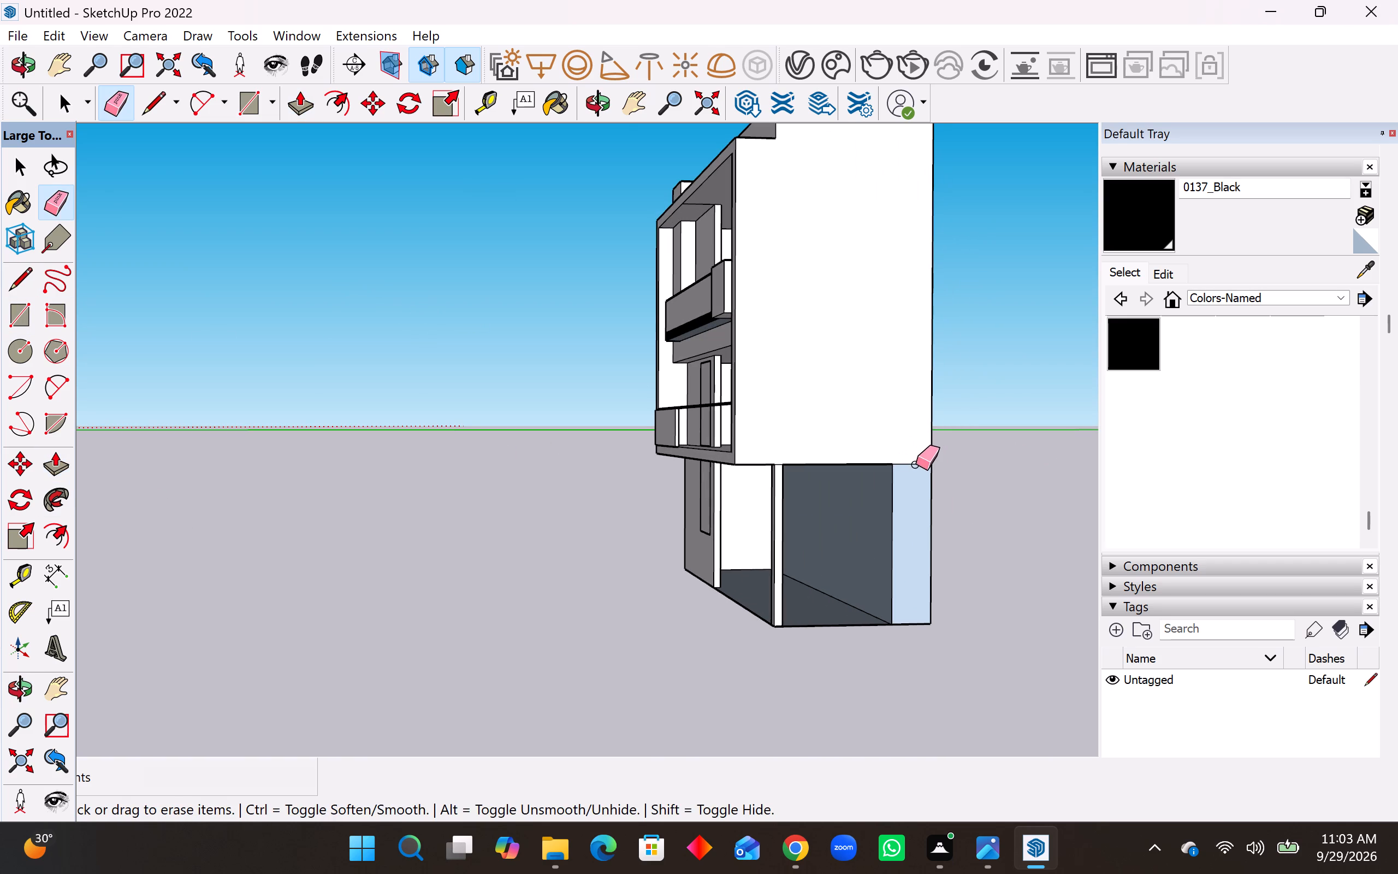
pyautogui.click(915, 464)
# Push/Pull the recessed ground-floor face at the building's rear 5' outward, flush with the upper rear wall.
pyautogui.middleClick(1217, 458)
pyautogui.moveTo(814, 570); pyautogui.dragTo(1008, 607, button='middle')
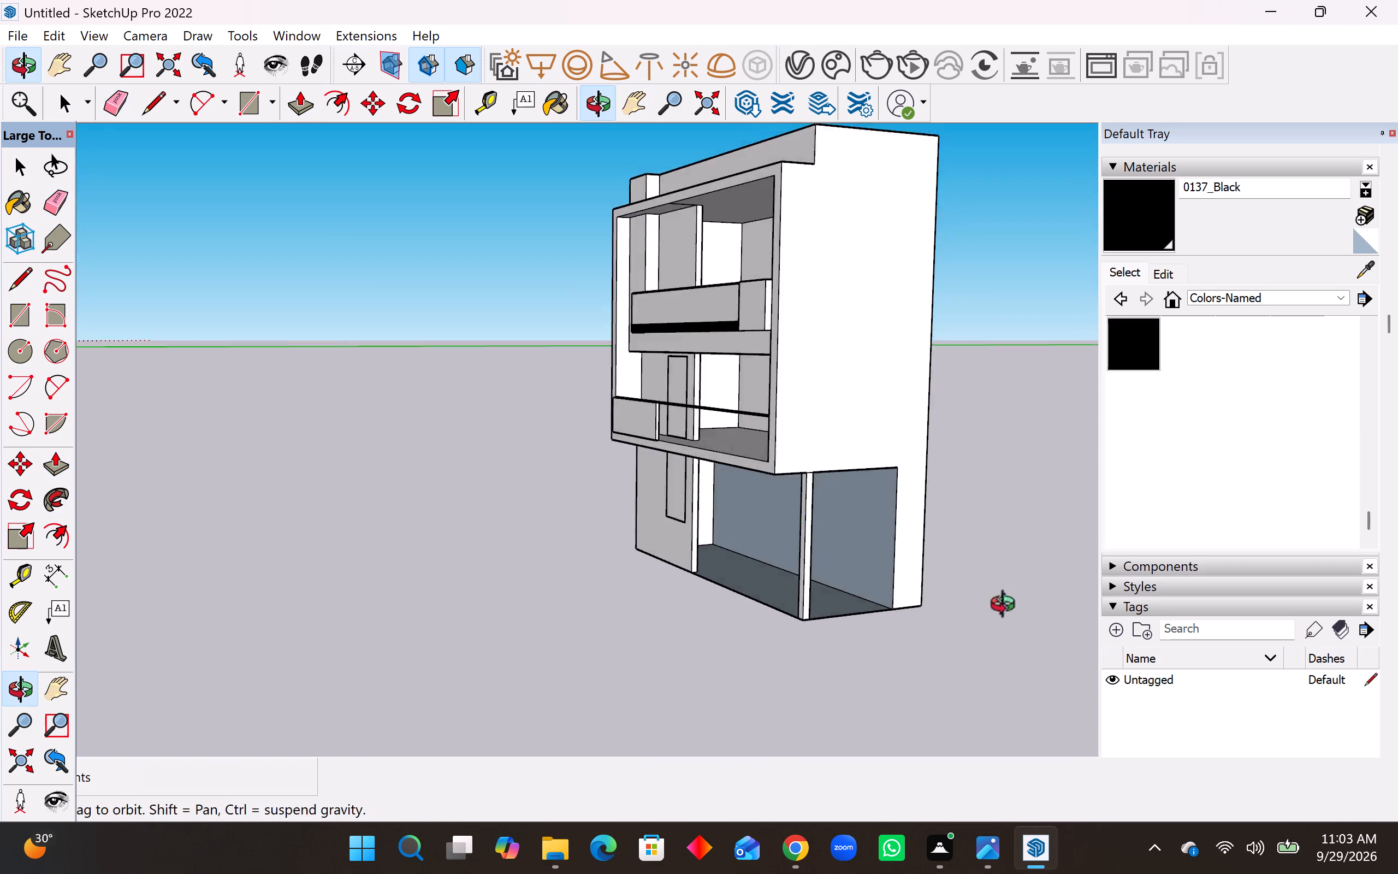
pyautogui.moveTo(1008, 607); pyautogui.dragTo(1283, 503, button='middle')
pyautogui.moveTo(1285, 499); pyautogui.dragTo(1290, 489, button='middle')
pyautogui.scroll(4, 596, 565)
pyautogui.moveTo(770, 541); pyautogui.dragTo(821, 596, button='middle')
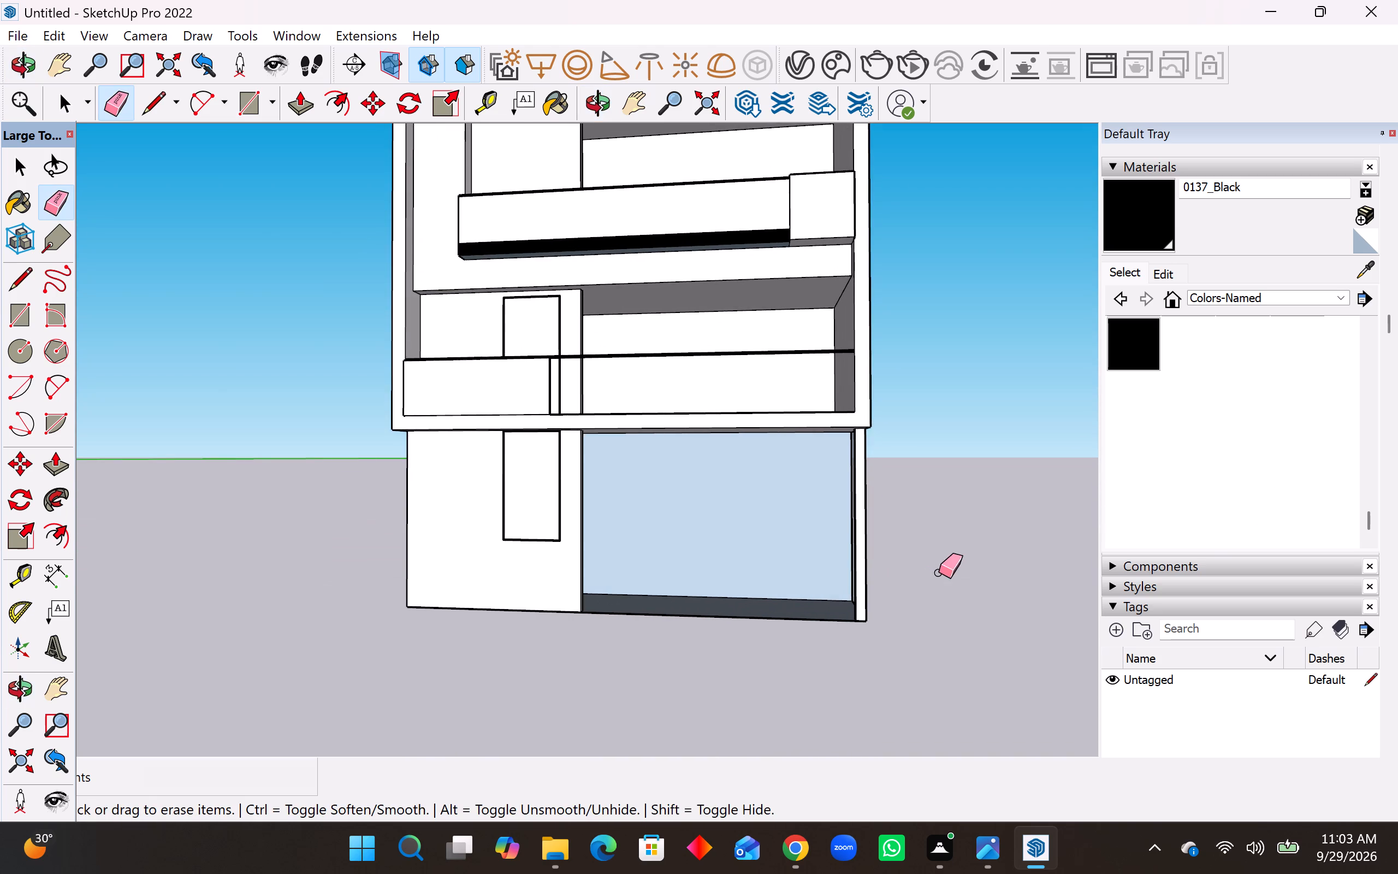
pyautogui.scroll(-4, 677, 554)
pyautogui.moveTo(686, 538); pyautogui.dragTo(282, 497, button='middle')
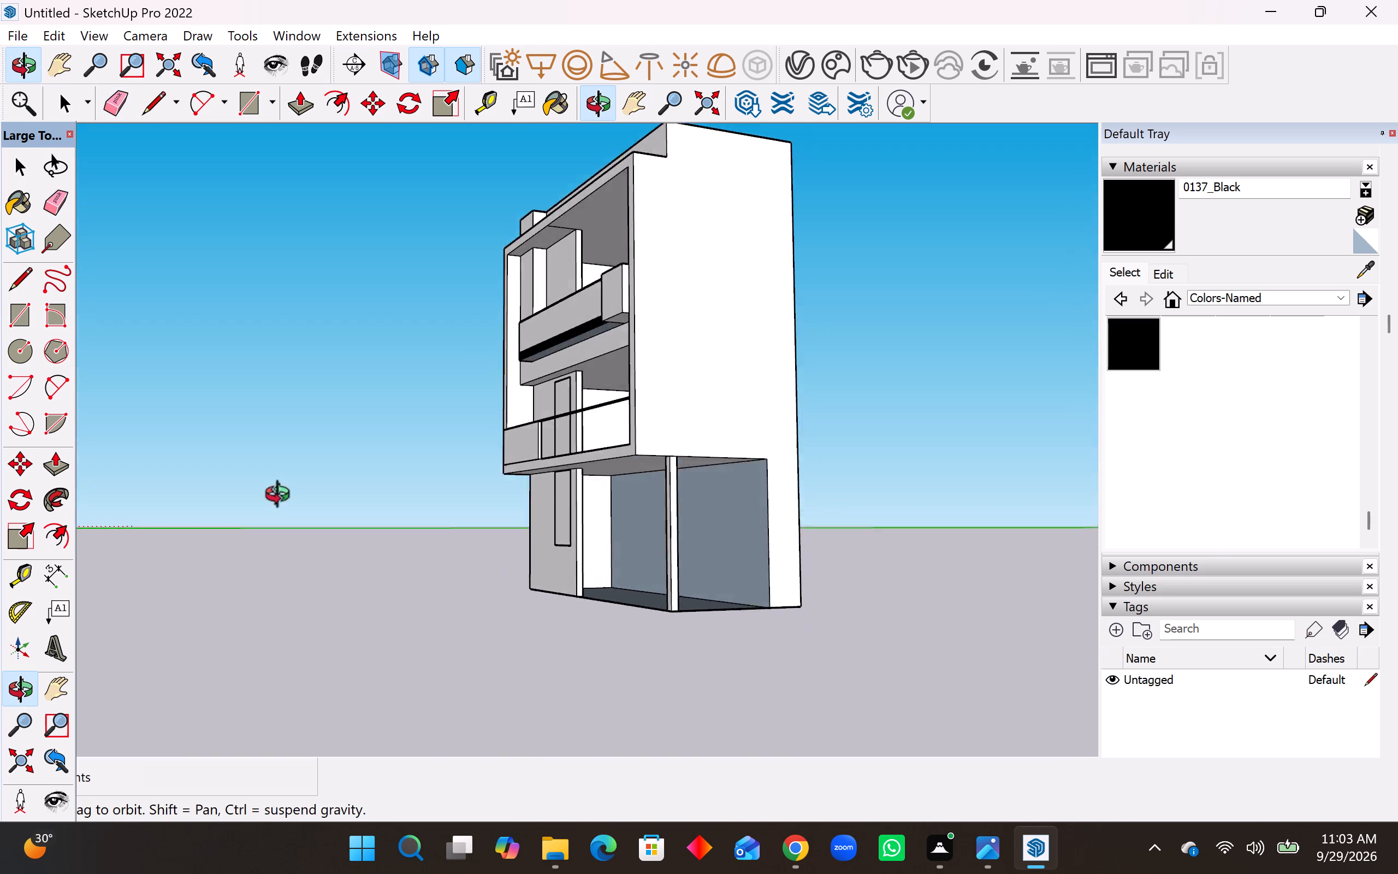
pyautogui.moveTo(282, 497); pyautogui.dragTo(406, 444, button='middle')
pyautogui.moveTo(962, 512); pyautogui.dragTo(510, 525, button='middle')
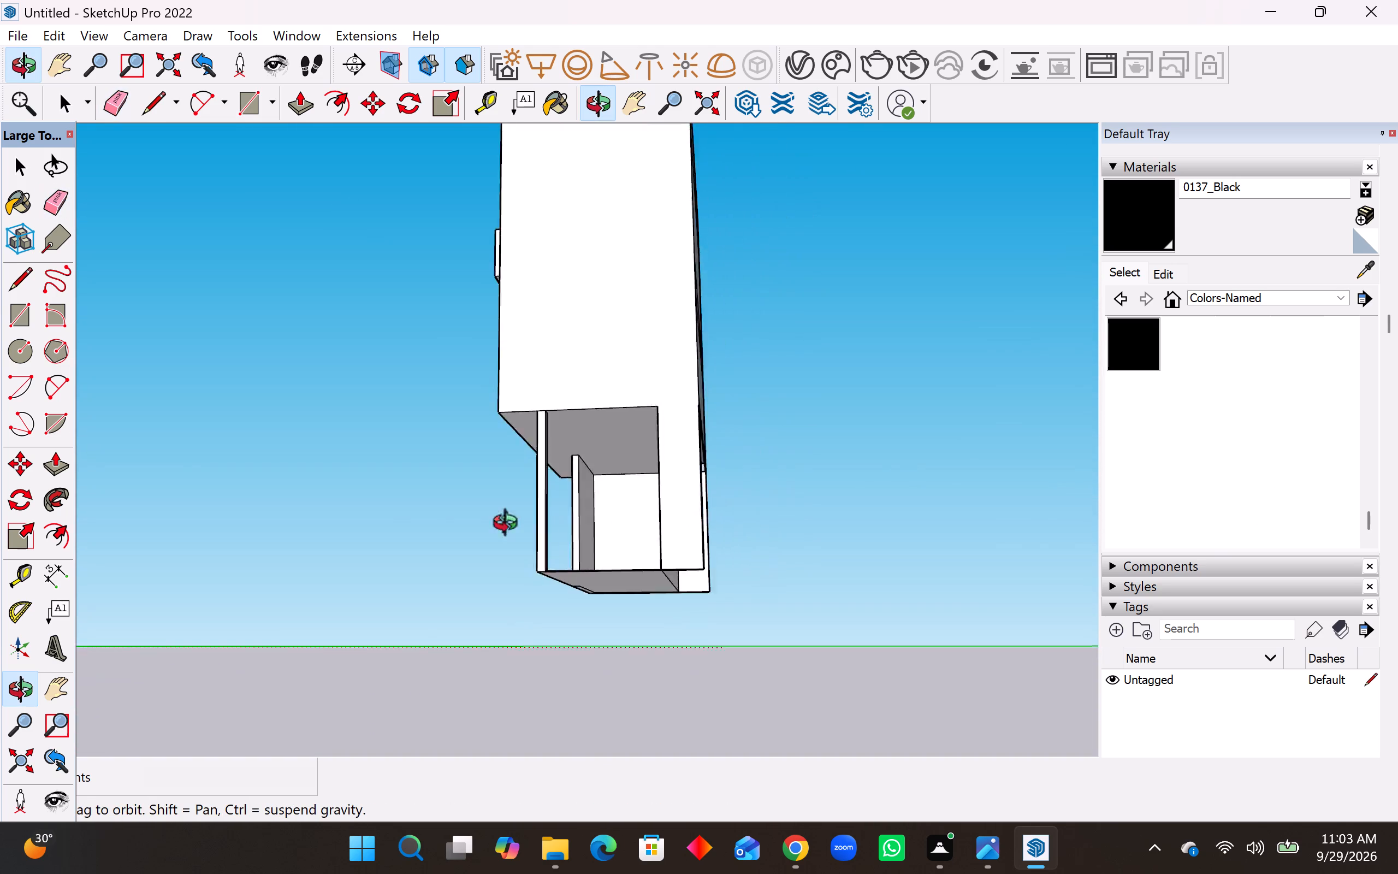
pyautogui.moveTo(510, 525); pyautogui.dragTo(309, 544, button='middle')
pyautogui.click(49, 456)
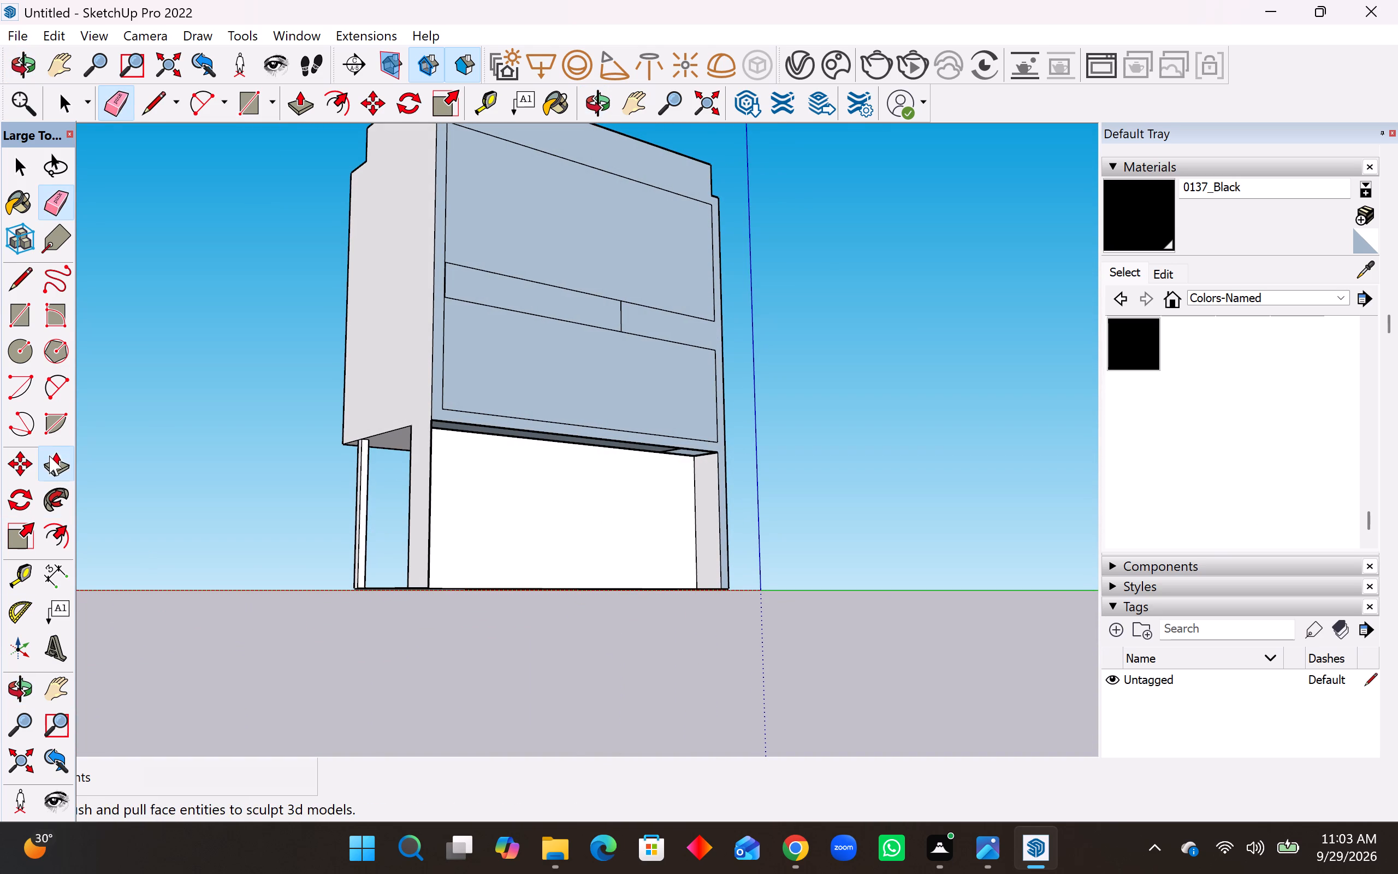
pyautogui.click(487, 477)
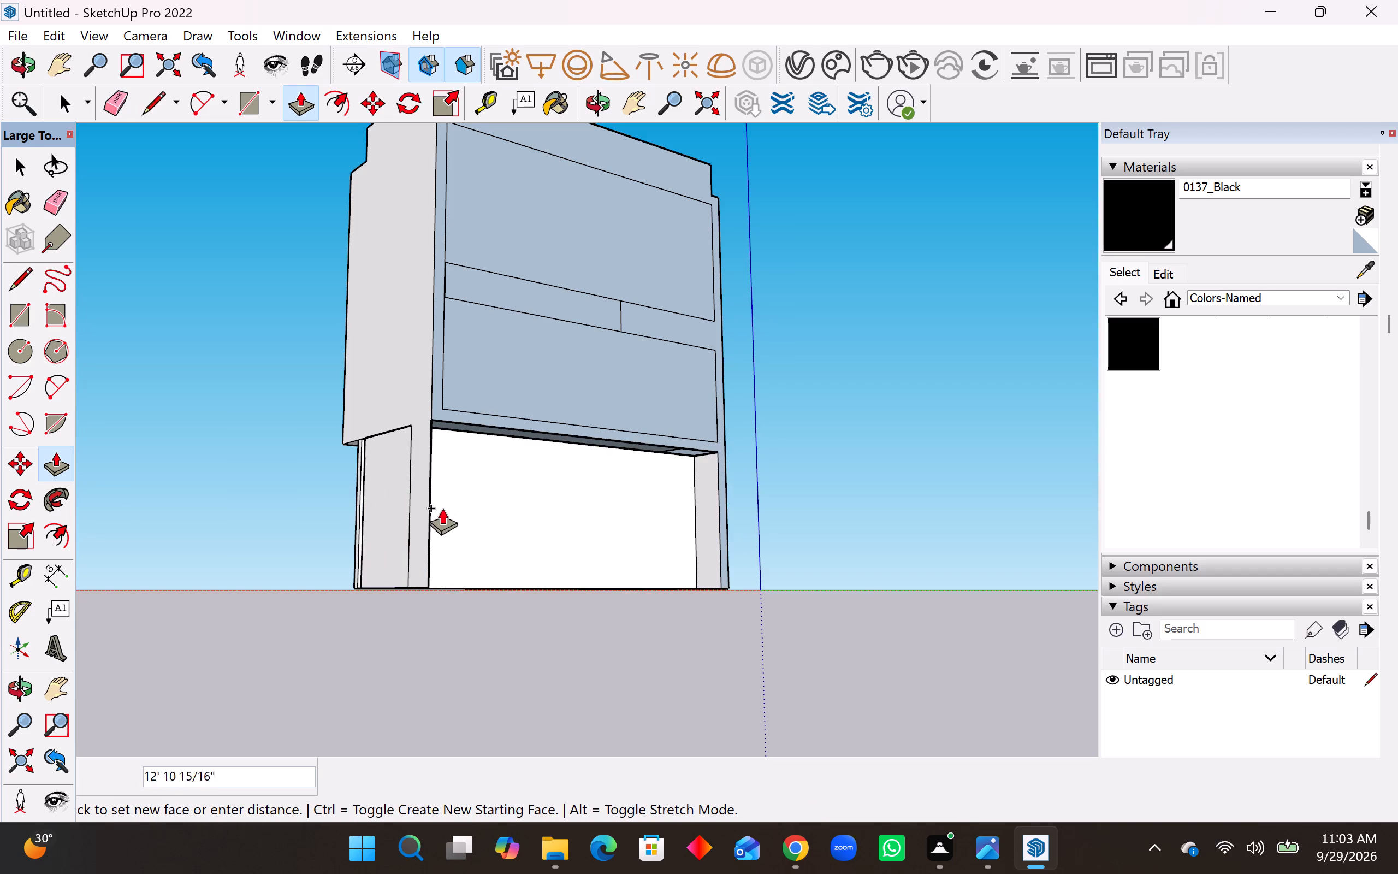
pyautogui.click(430, 526)
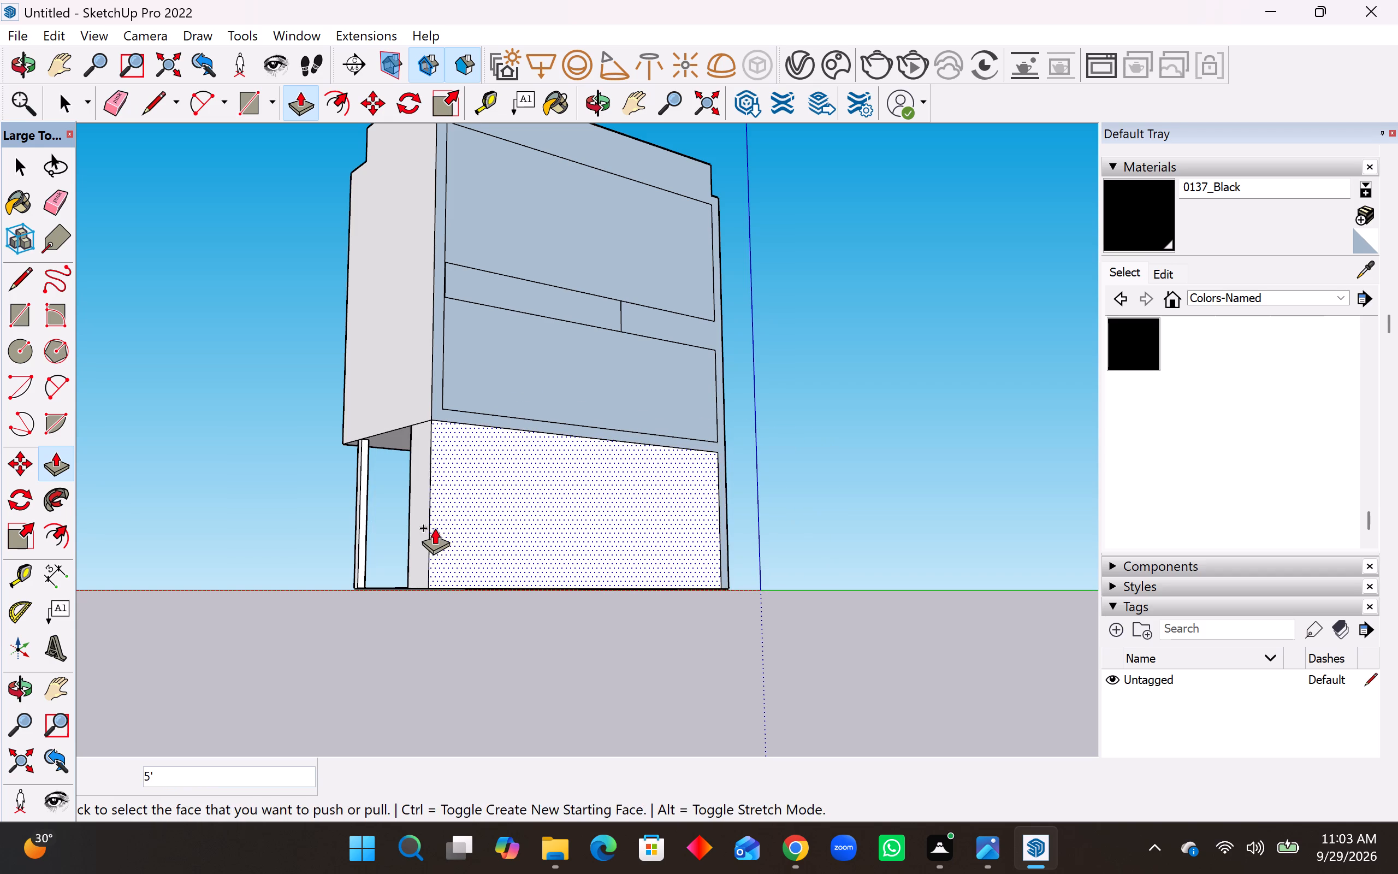
# Inspect the front facade and the open ground floor's back wall from the front and open side.
pyautogui.middleClick(441, 528)
pyautogui.moveTo(409, 471); pyautogui.dragTo(467, 516, button='middle')
pyautogui.moveTo(479, 517); pyautogui.dragTo(1103, 462, button='middle')
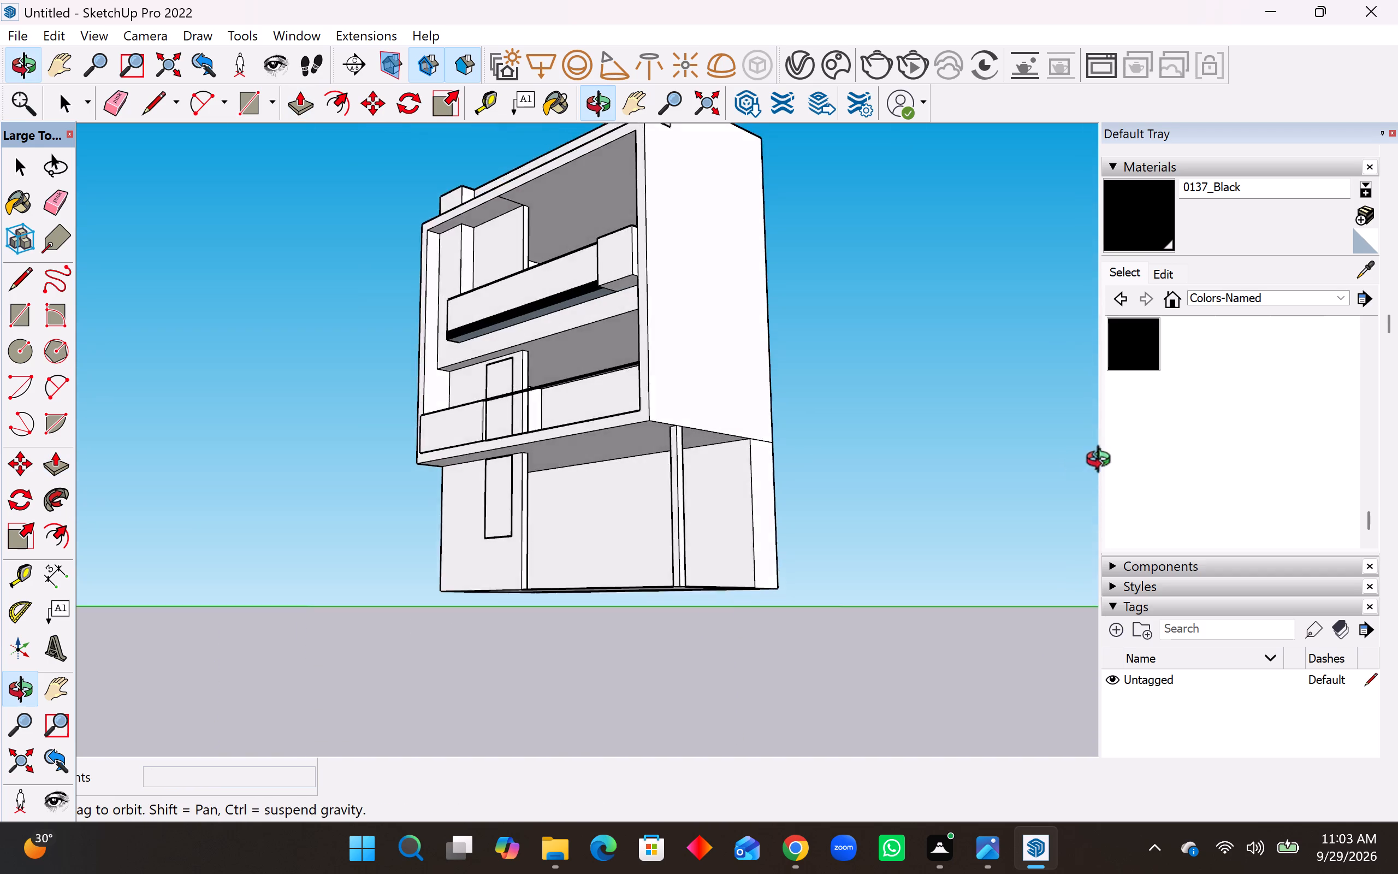
pyautogui.moveTo(1103, 462); pyautogui.dragTo(1254, 466, button='middle')
pyautogui.moveTo(781, 506); pyautogui.dragTo(842, 524, button='middle')
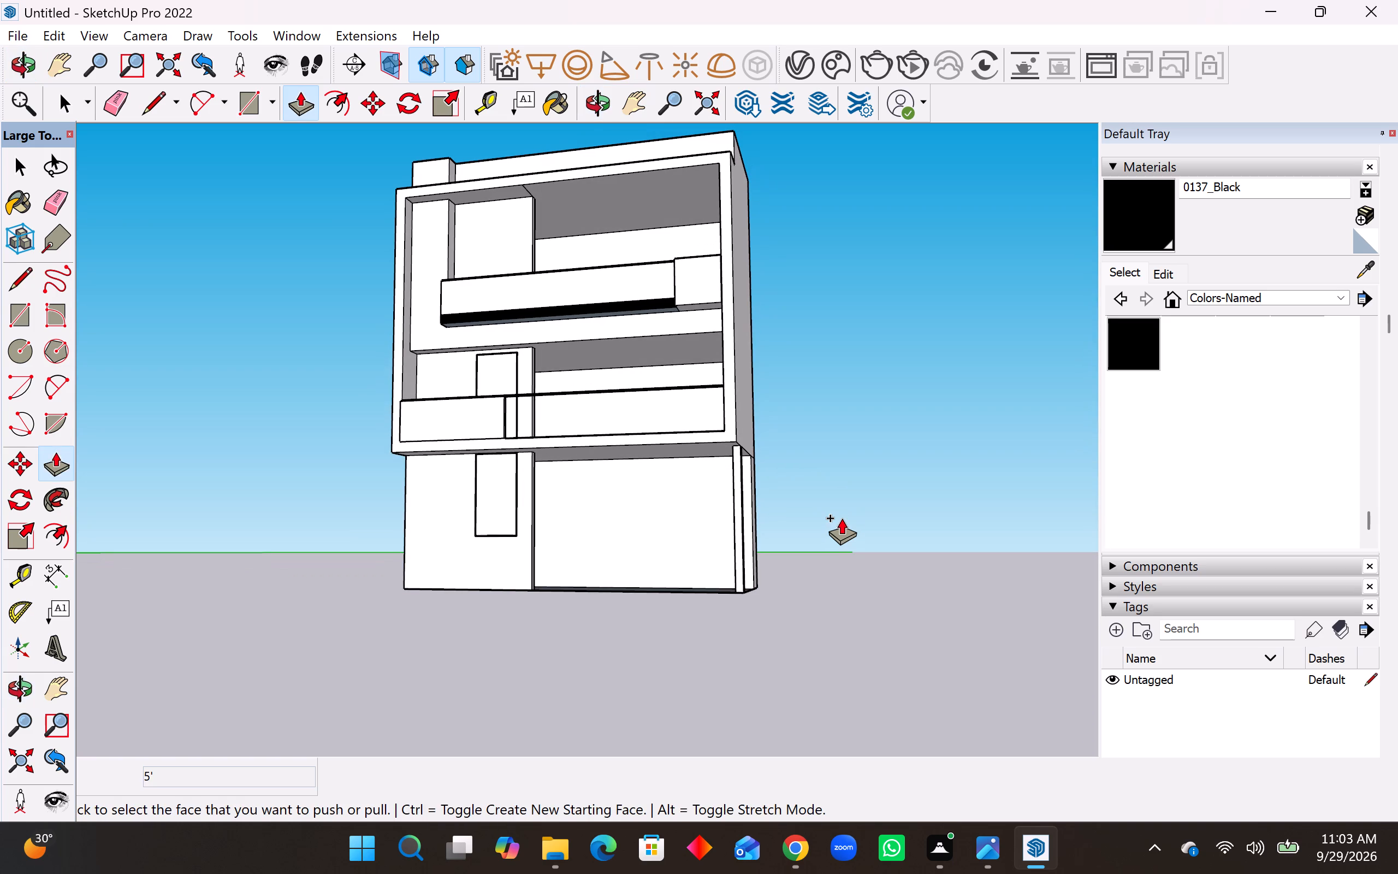
pyautogui.press('space')
pyautogui.scroll(-3, 747, 520)
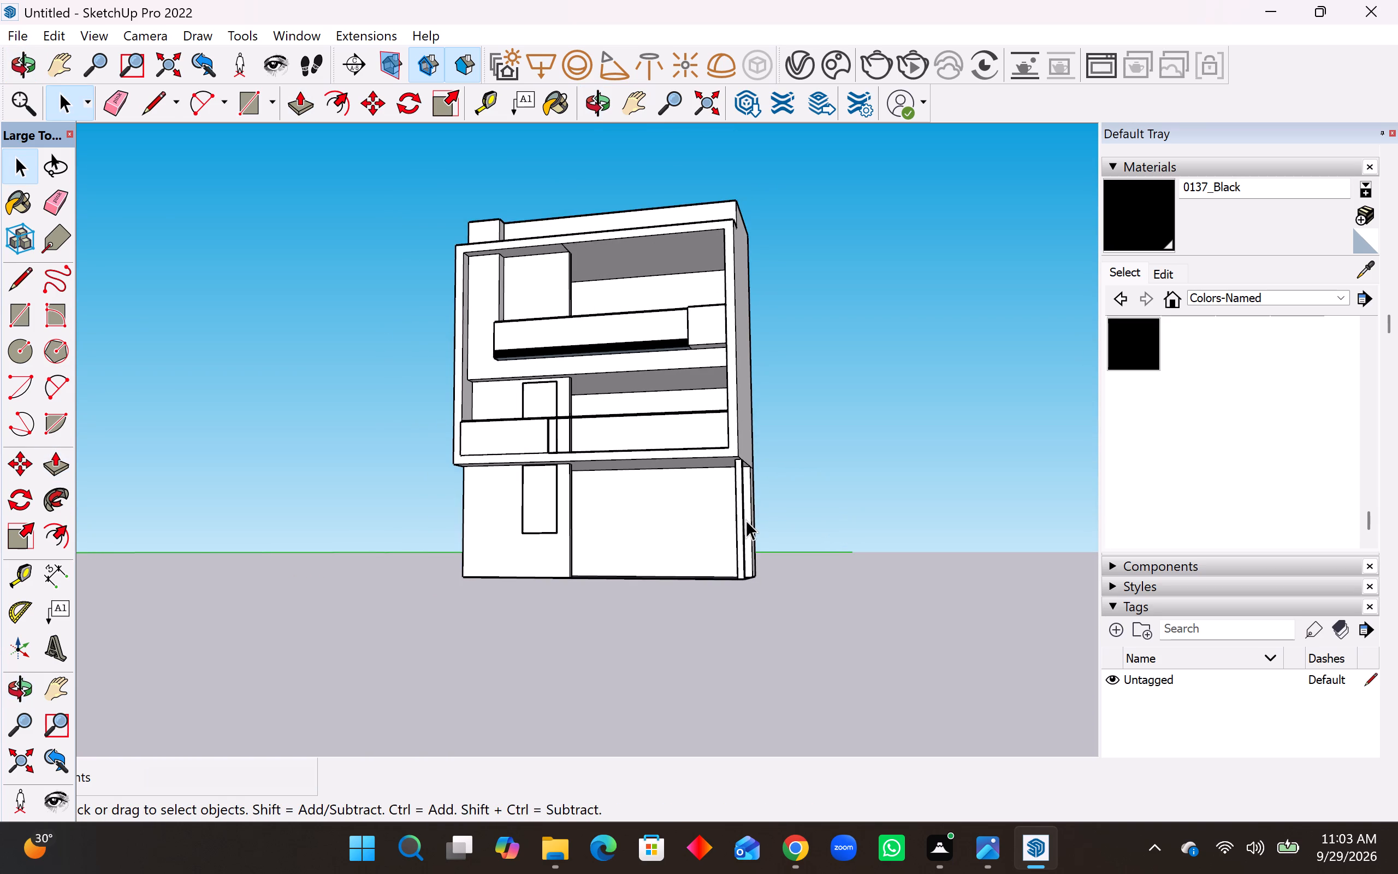
pyautogui.scroll(-3, 746, 520)
pyautogui.moveTo(751, 497); pyautogui.dragTo(704, 495, button='middle')
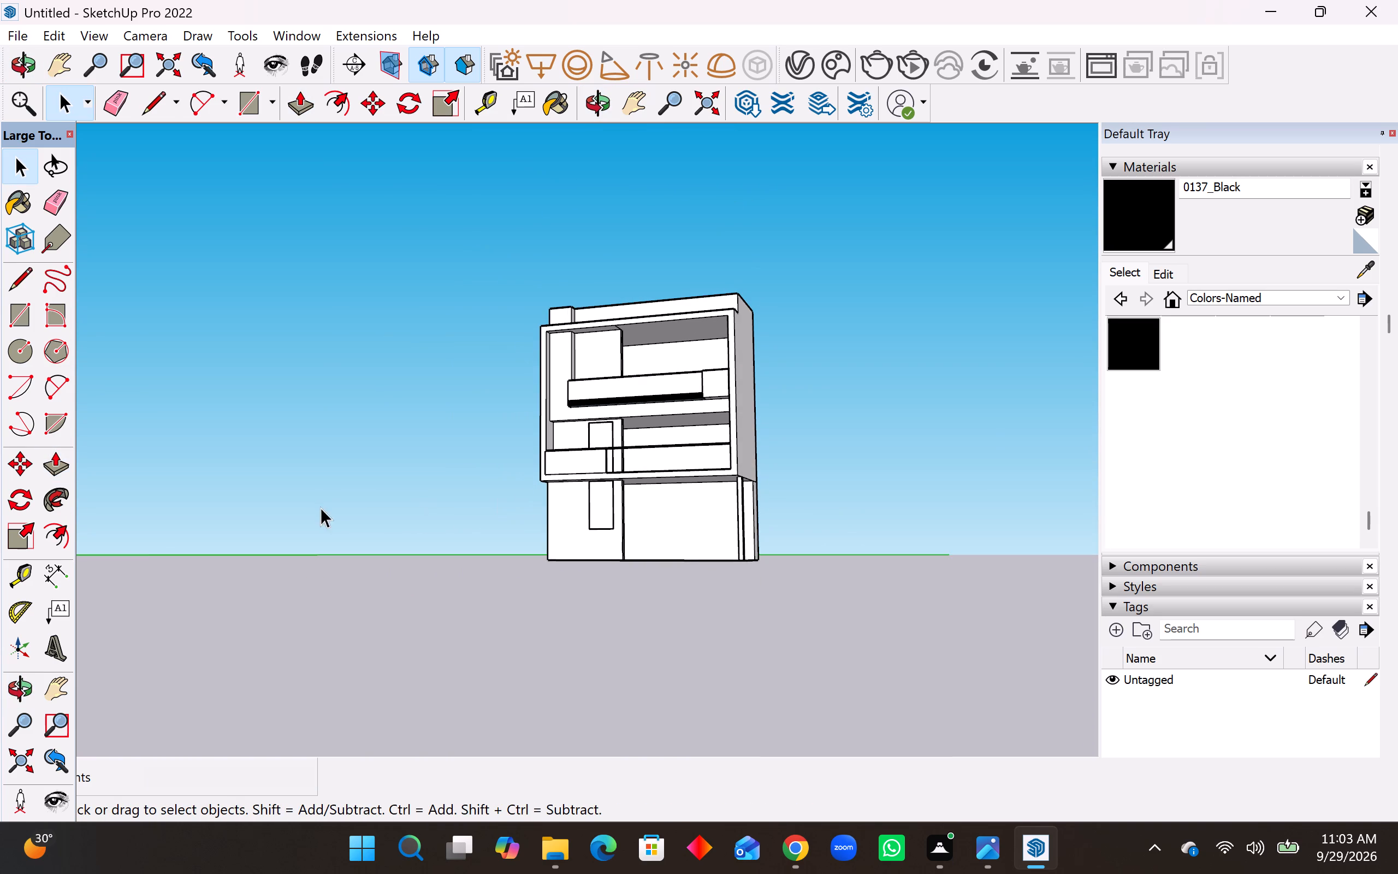
# Draw a 60' by 50' rectangle over the rear face, from its ground corner to the opposite upper corner beneath the parapet.
pyautogui.moveTo(625, 470); pyautogui.dragTo(162, 540, button='middle')
pyautogui.moveTo(842, 476); pyautogui.dragTo(477, 502, button='middle')
pyautogui.moveTo(440, 505); pyautogui.dragTo(345, 507, button='middle')
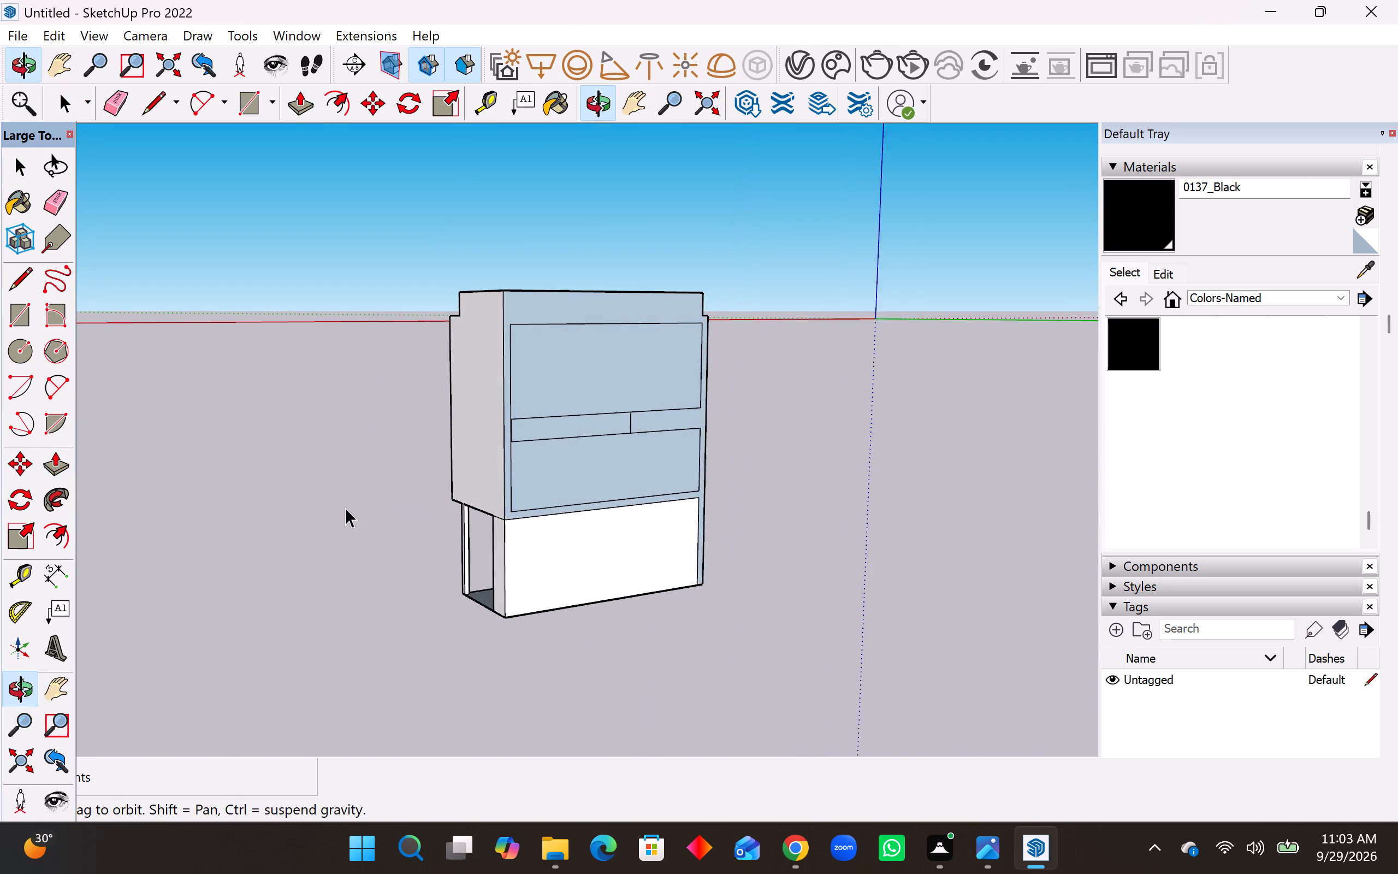
pyautogui.moveTo(345, 507); pyautogui.dragTo(351, 507, button='middle')
pyautogui.moveTo(569, 400); pyautogui.dragTo(429, 375, button='middle')
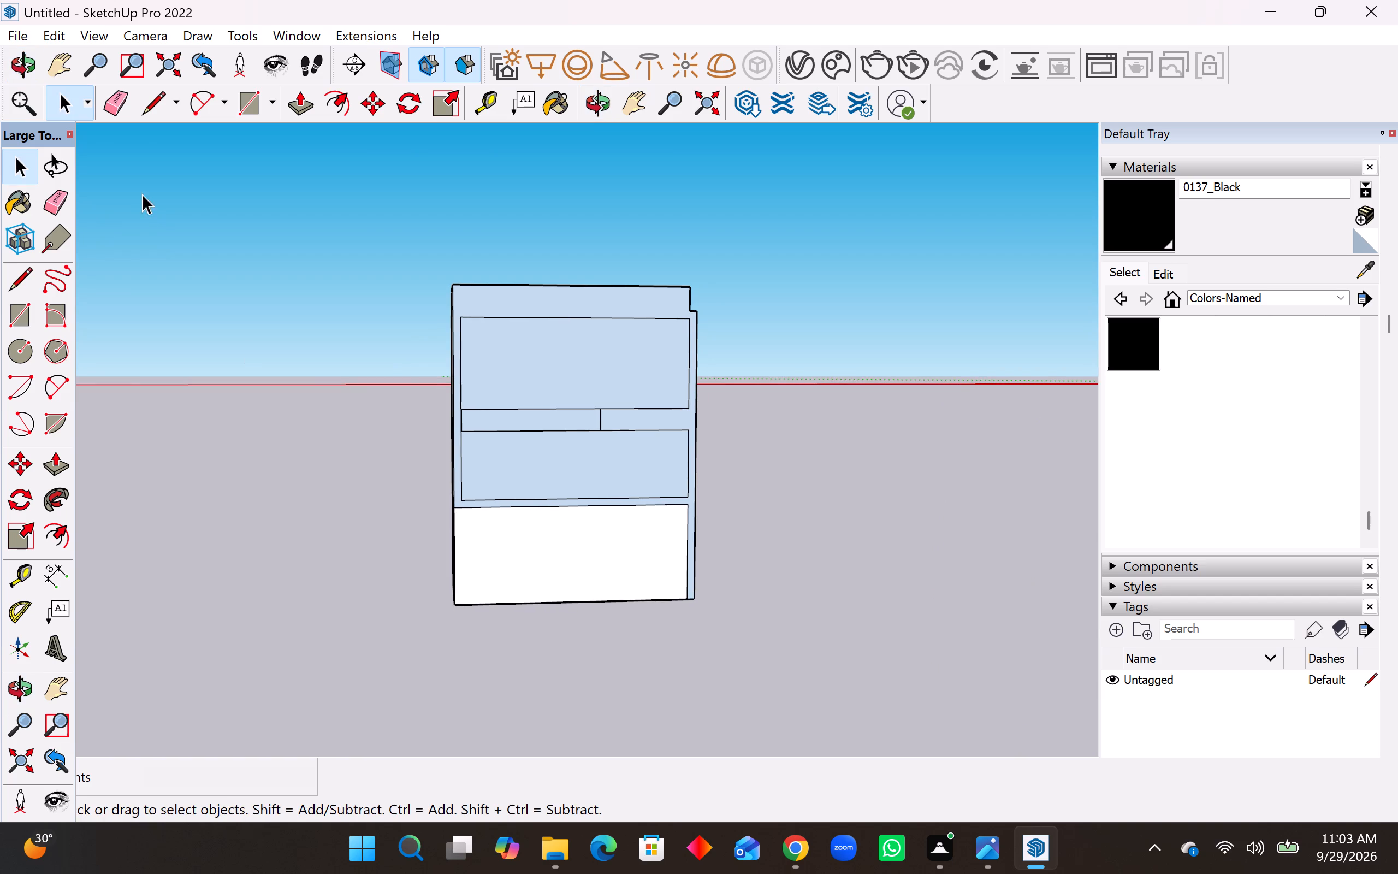
pyautogui.click(22, 317)
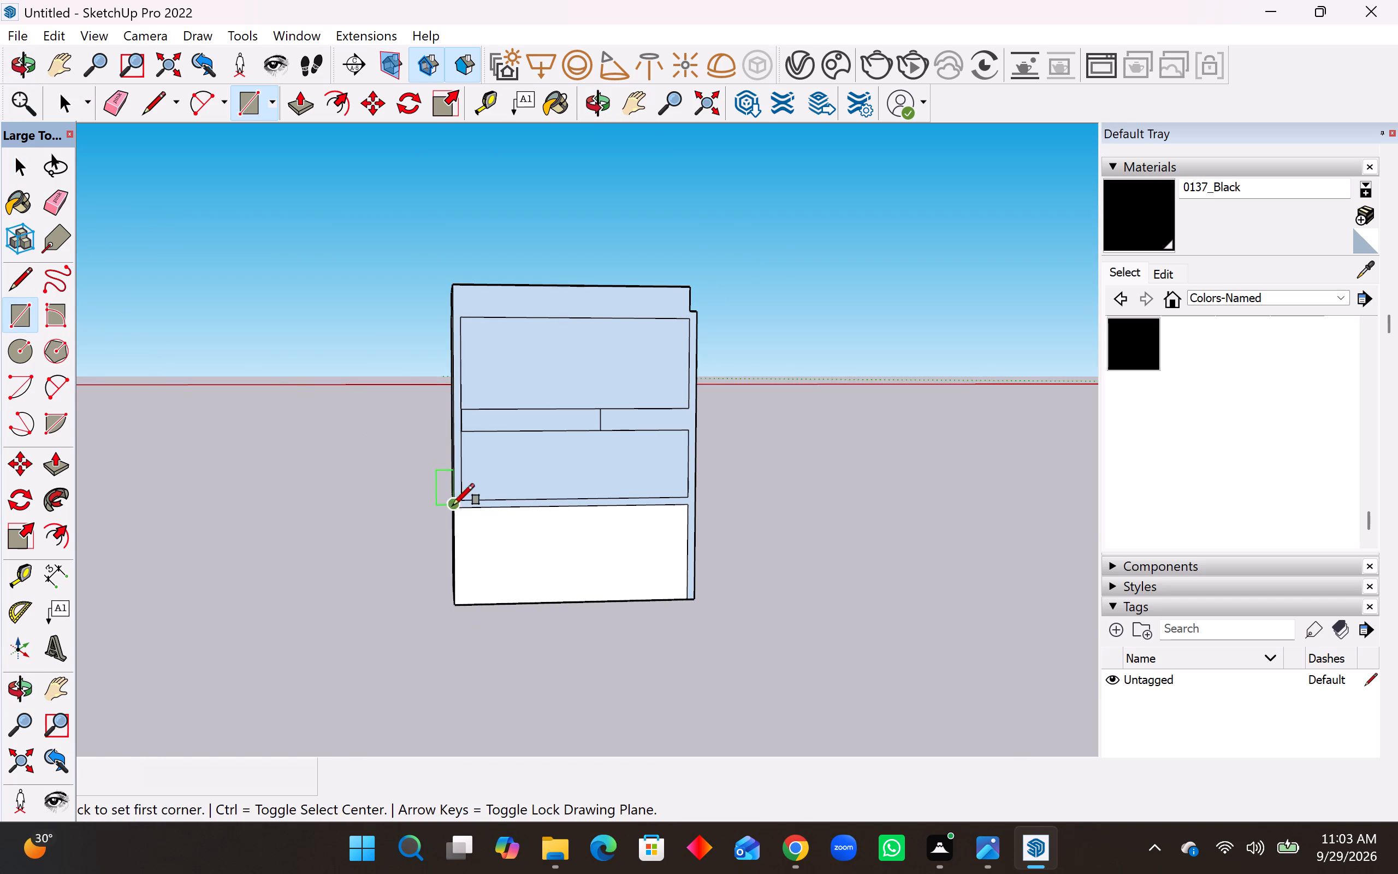
pyautogui.scroll(3, 453, 505)
pyautogui.click(457, 639)
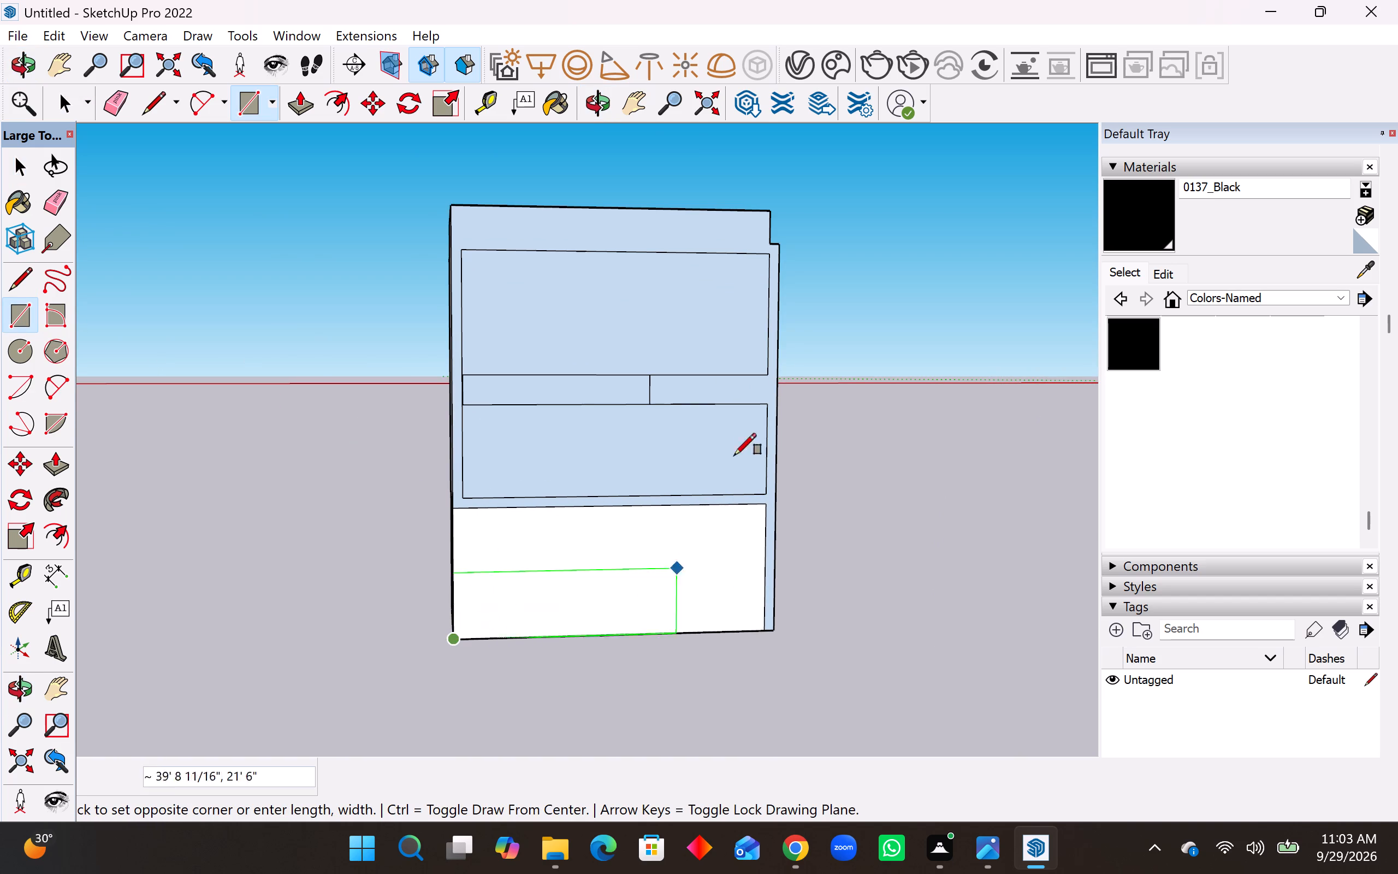
pyautogui.click(783, 244)
# Examine the front facade and the open ground-floor bay's floor and back wall from the front.
pyautogui.middleClick(727, 419)
pyautogui.moveTo(785, 404); pyautogui.dragTo(885, 398, button='middle')
pyautogui.moveTo(432, 466); pyautogui.dragTo(802, 501, button='middle')
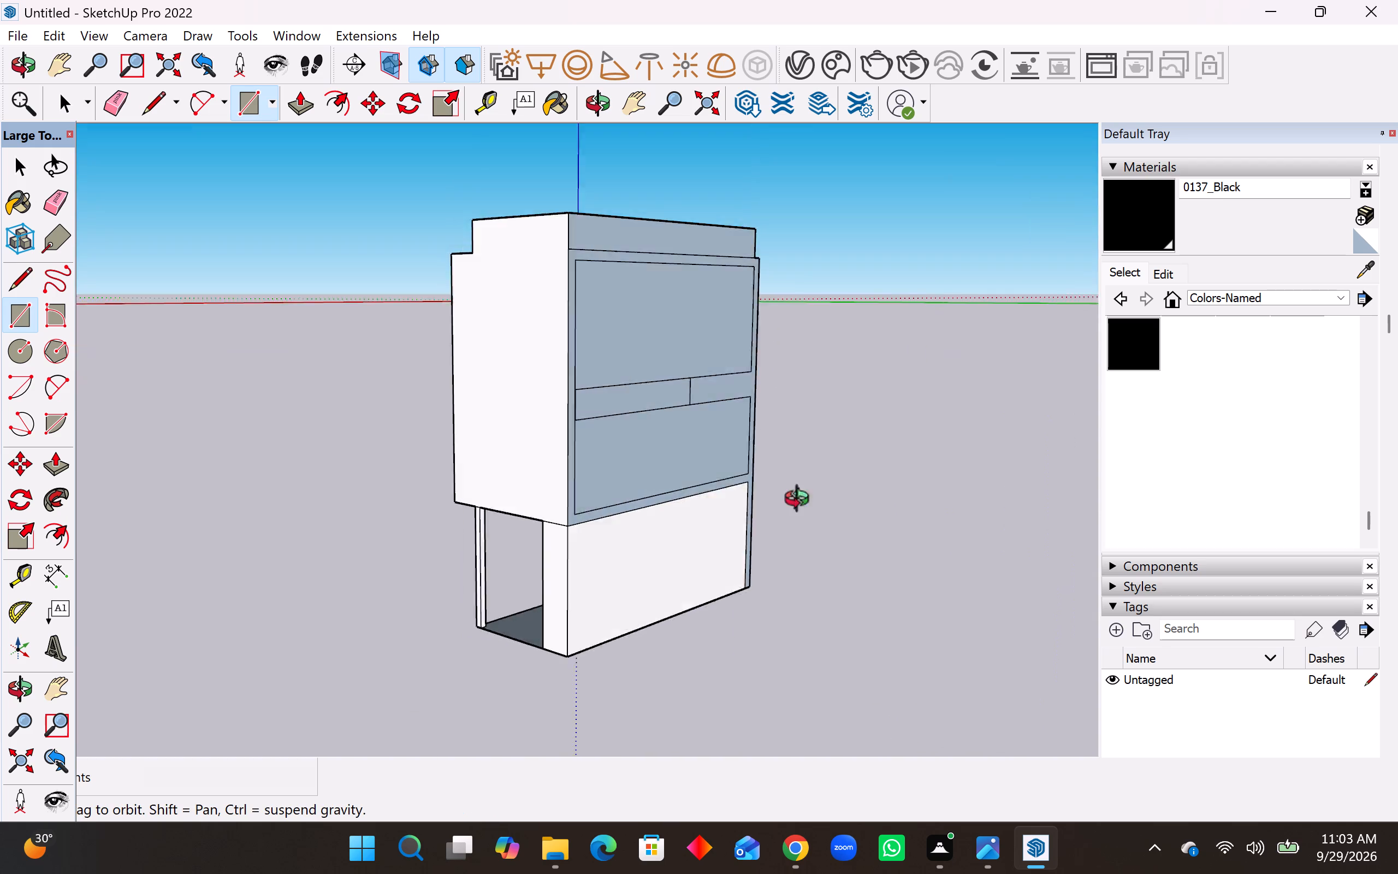
pyautogui.moveTo(802, 501); pyautogui.dragTo(1381, 420, button='middle')
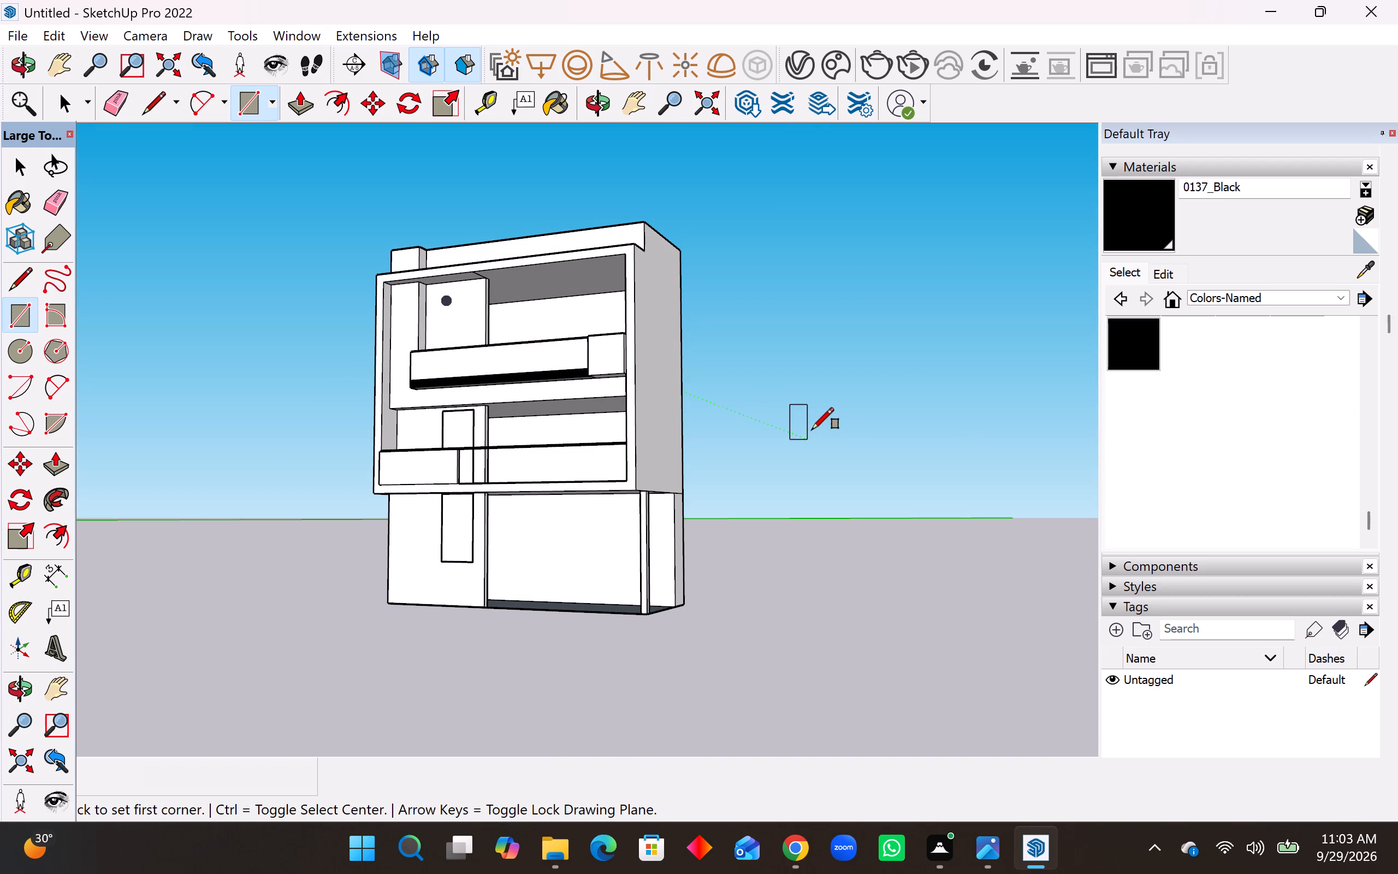
pyautogui.moveTo(716, 449); pyautogui.dragTo(881, 449, button='middle')
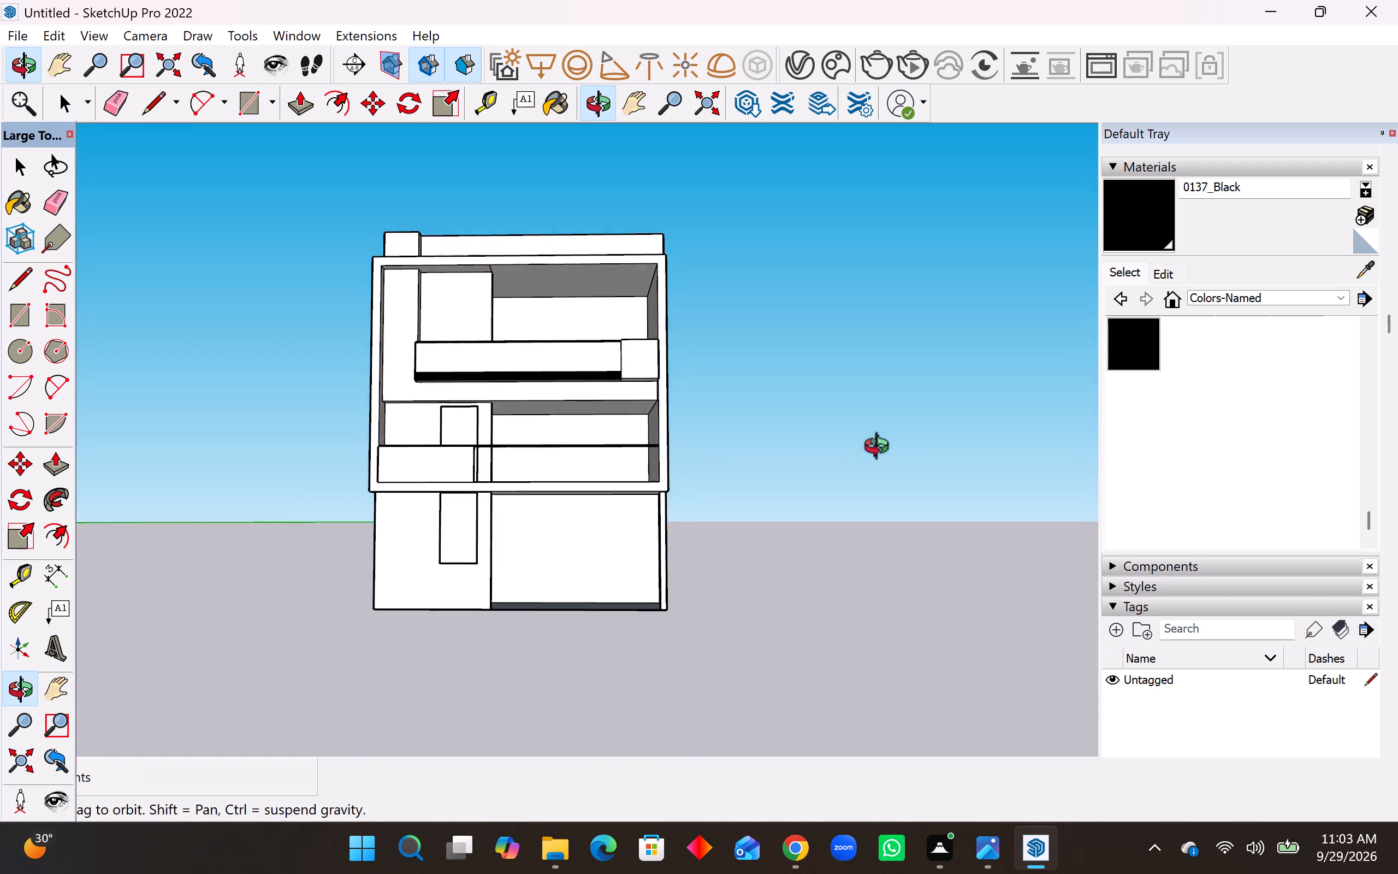
pyautogui.moveTo(881, 449); pyautogui.dragTo(882, 450, button='middle')
pyautogui.scroll(8, 526, 564)
pyautogui.moveTo(557, 624); pyautogui.dragTo(564, 784, button='middle')
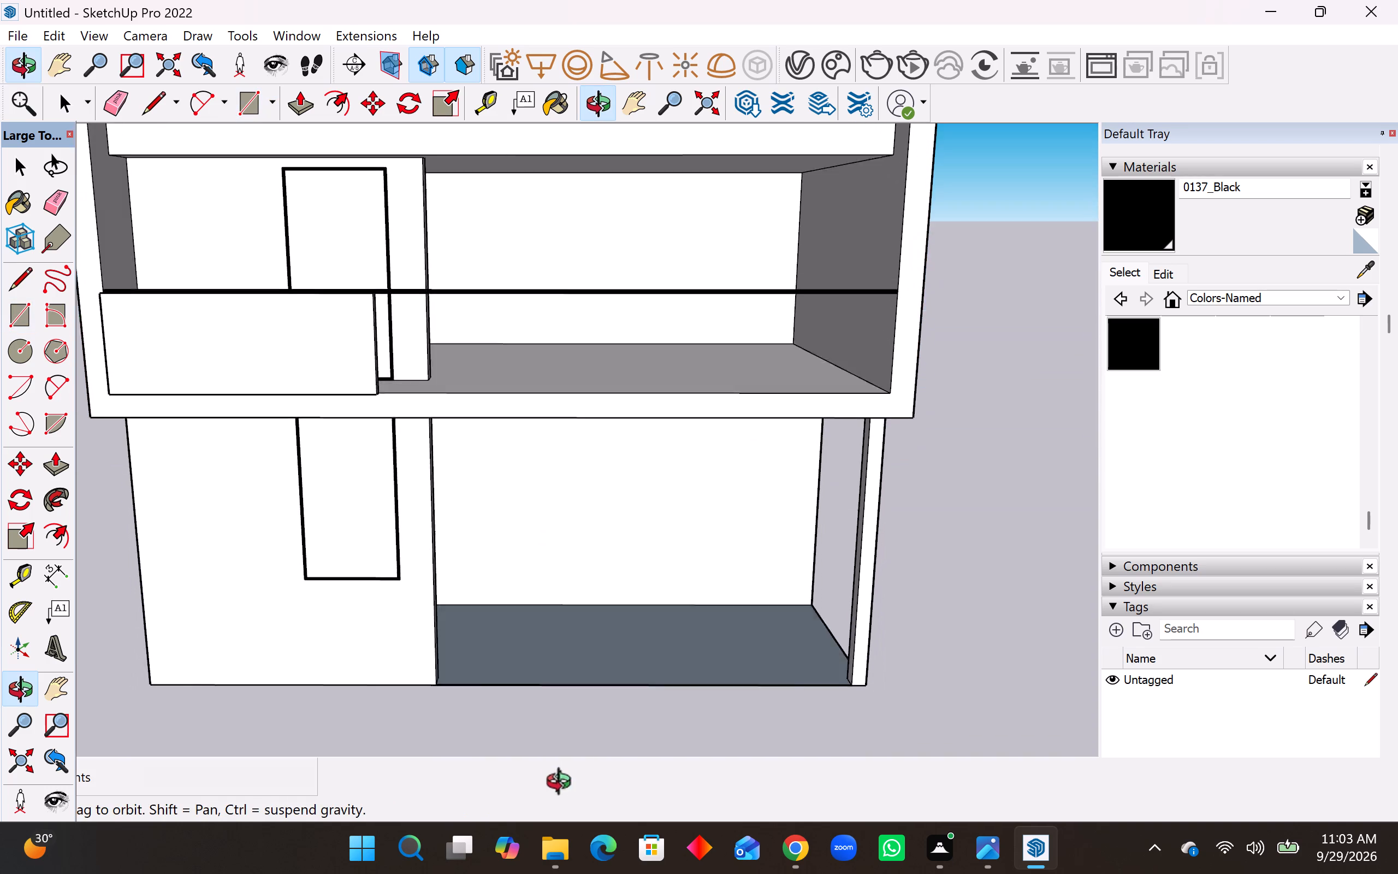
pyautogui.moveTo(564, 784); pyautogui.dragTo(559, 803, button='middle')
pyautogui.moveTo(558, 803); pyautogui.dragTo(558, 765, button='middle')
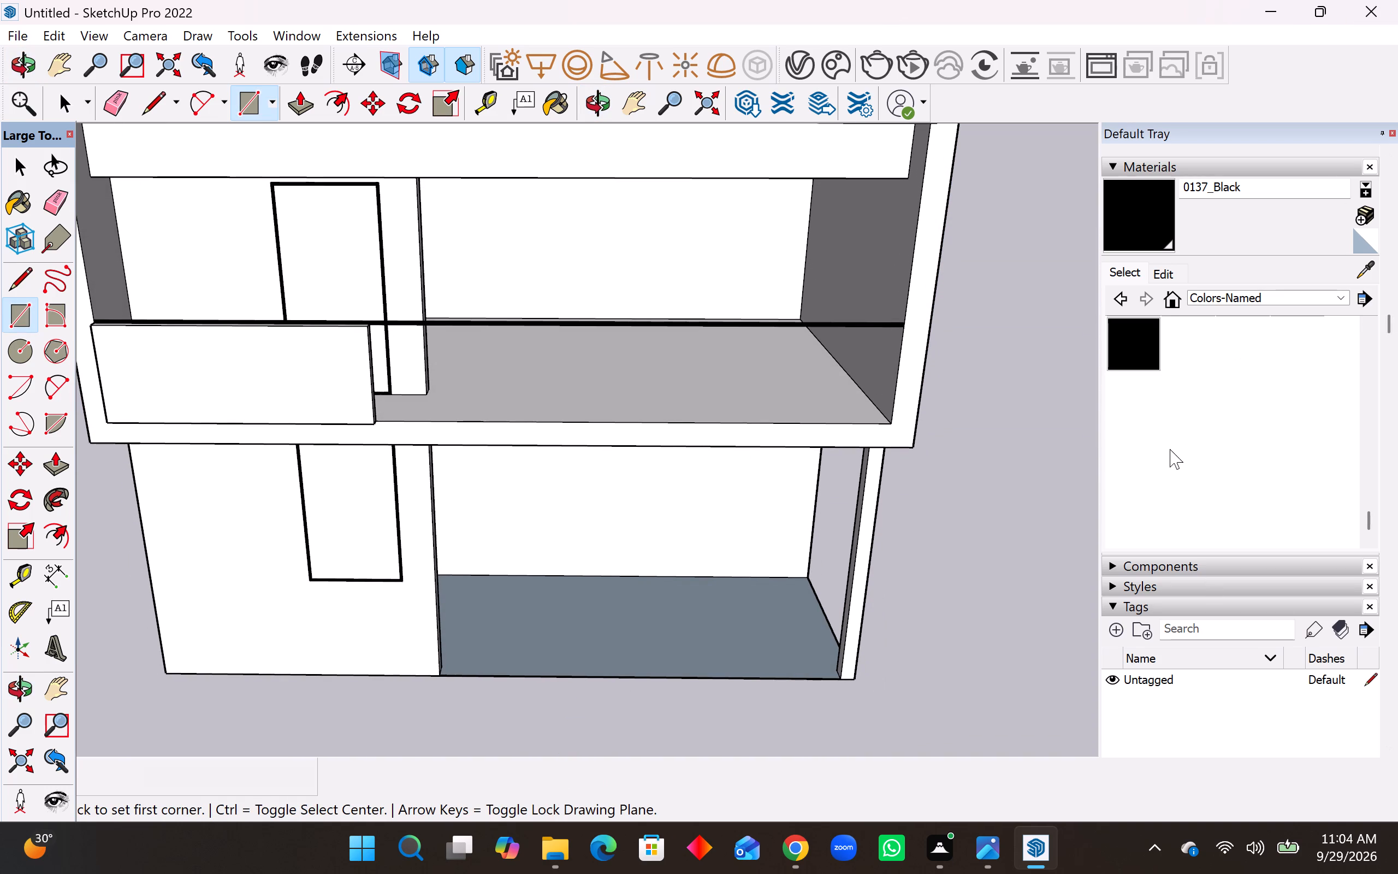
pyautogui.moveTo(621, 600); pyautogui.dragTo(614, 558, button='middle')
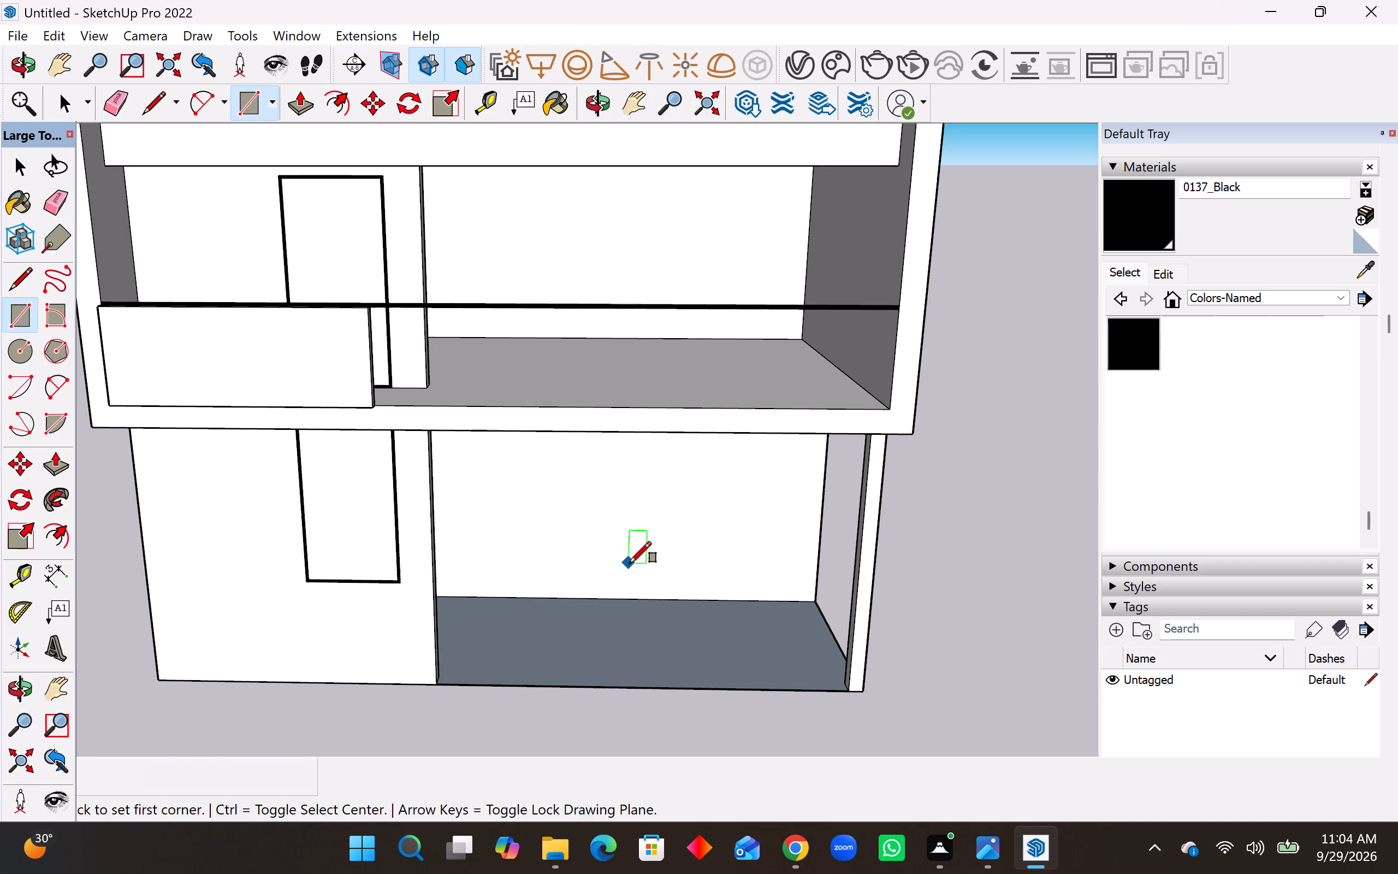
pyautogui.scroll(-4, 720, 542)
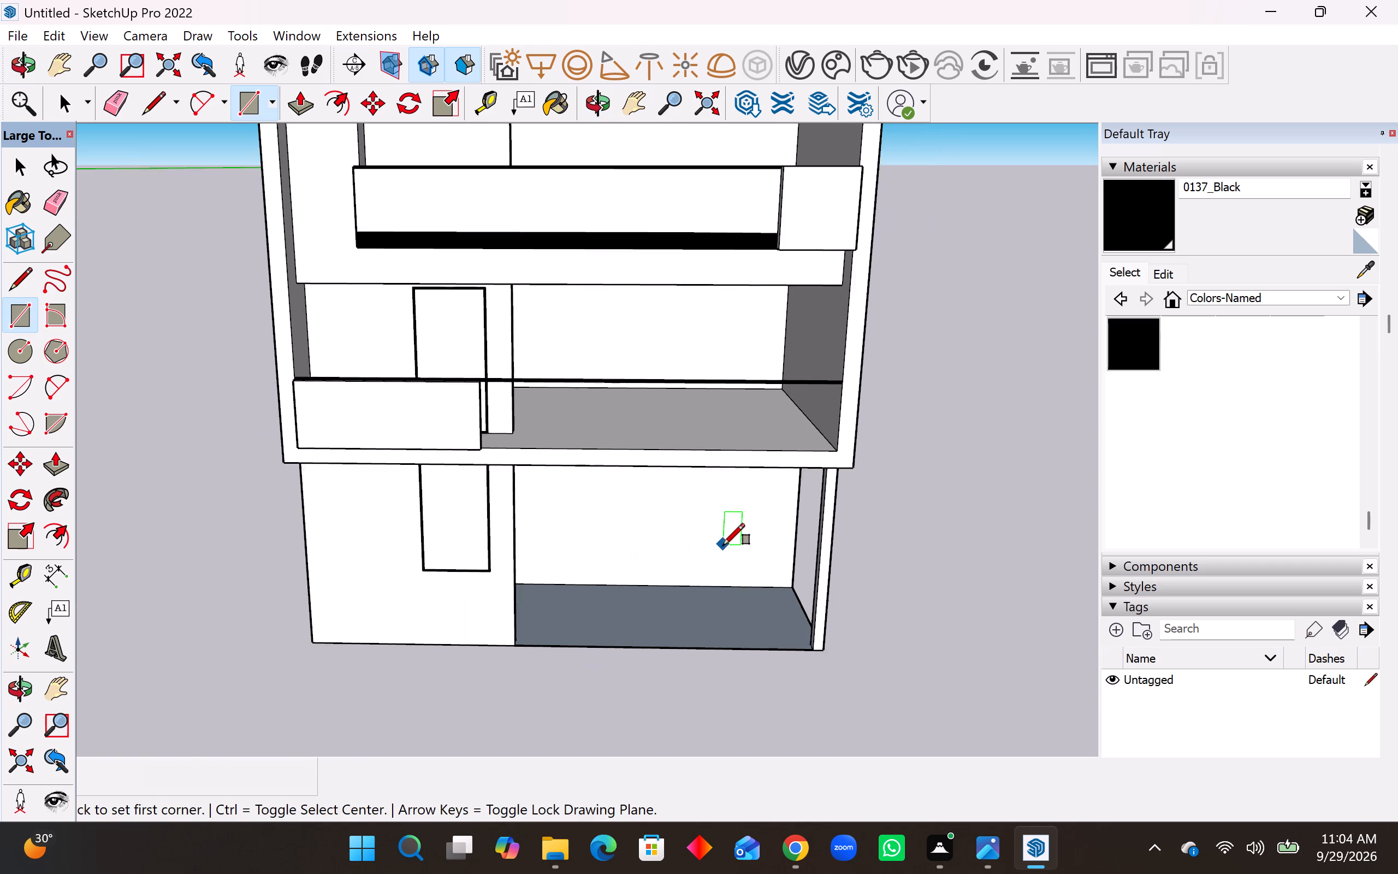
pyautogui.moveTo(691, 553); pyautogui.dragTo(694, 532, button='middle')
pyautogui.moveTo(651, 464); pyautogui.dragTo(652, 397, button='middle')
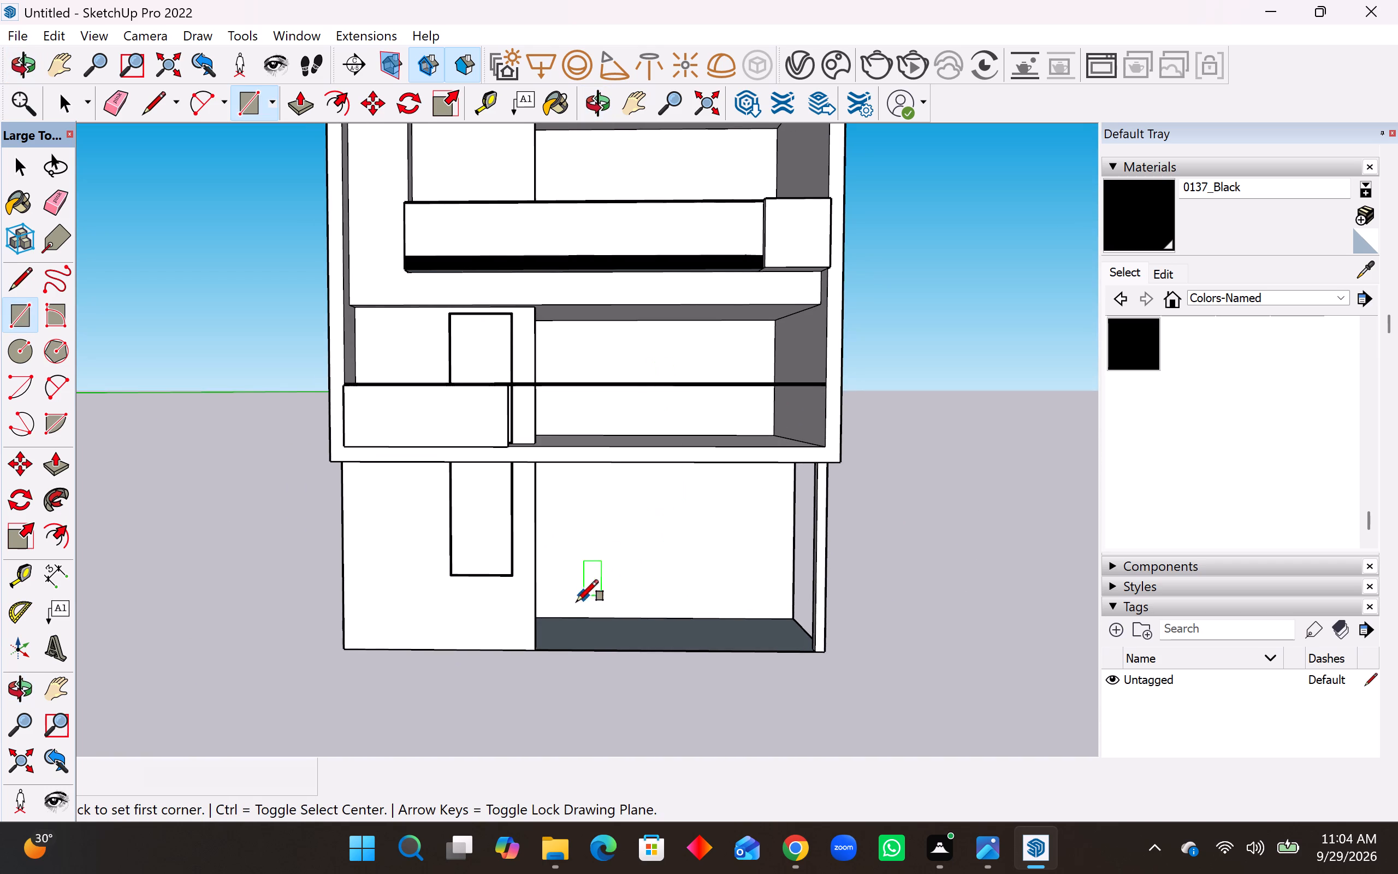
pyautogui.moveTo(577, 609); pyautogui.dragTo(589, 592, button='middle')
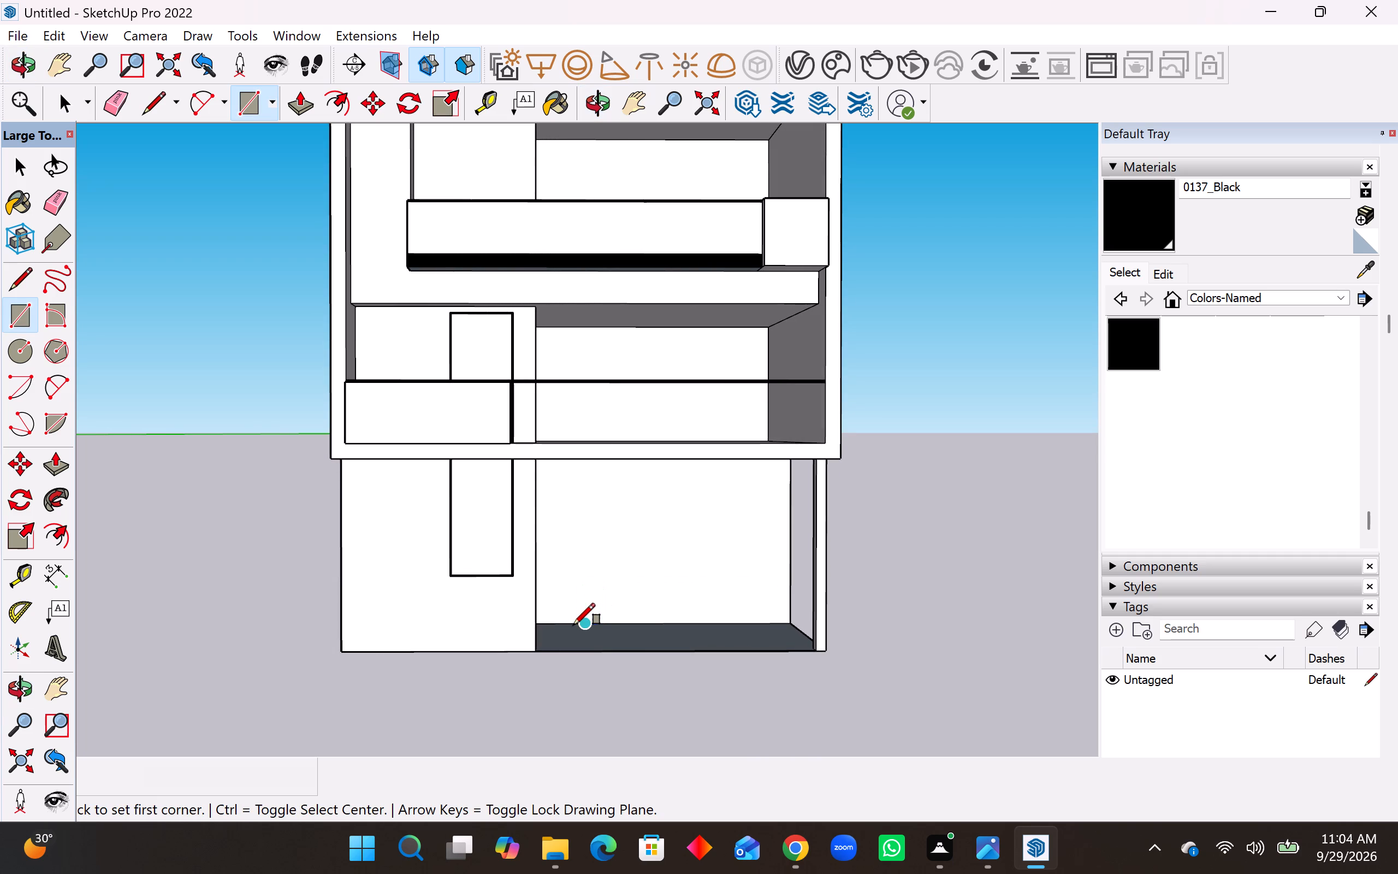
# Draw a door rectangle about 6' 7" wide and 11' 10" high on the ground-floor back wall, rising from the floor near the front wall block.
pyautogui.scroll(6, 581, 625)
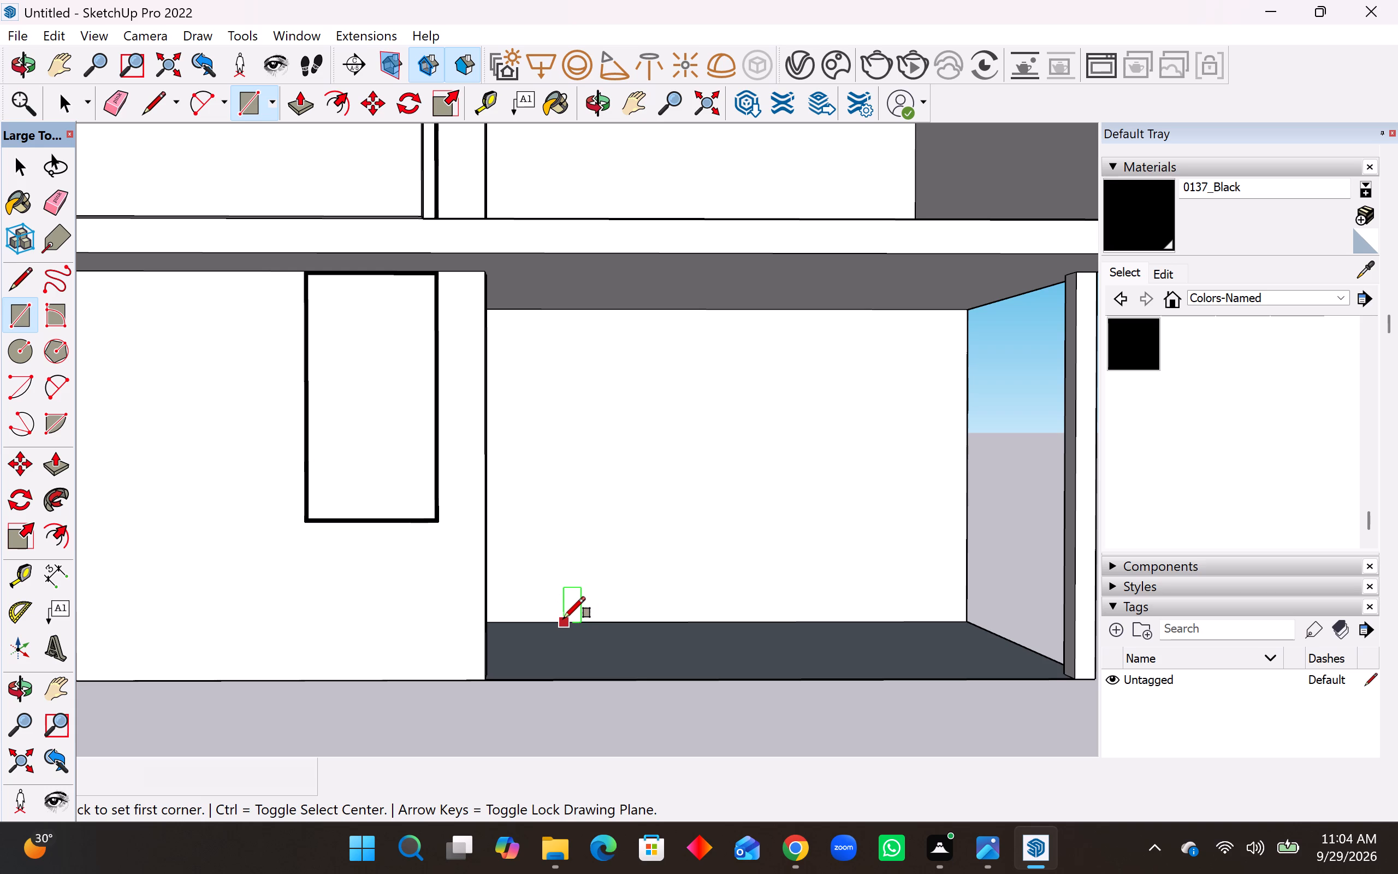
pyautogui.click(564, 618)
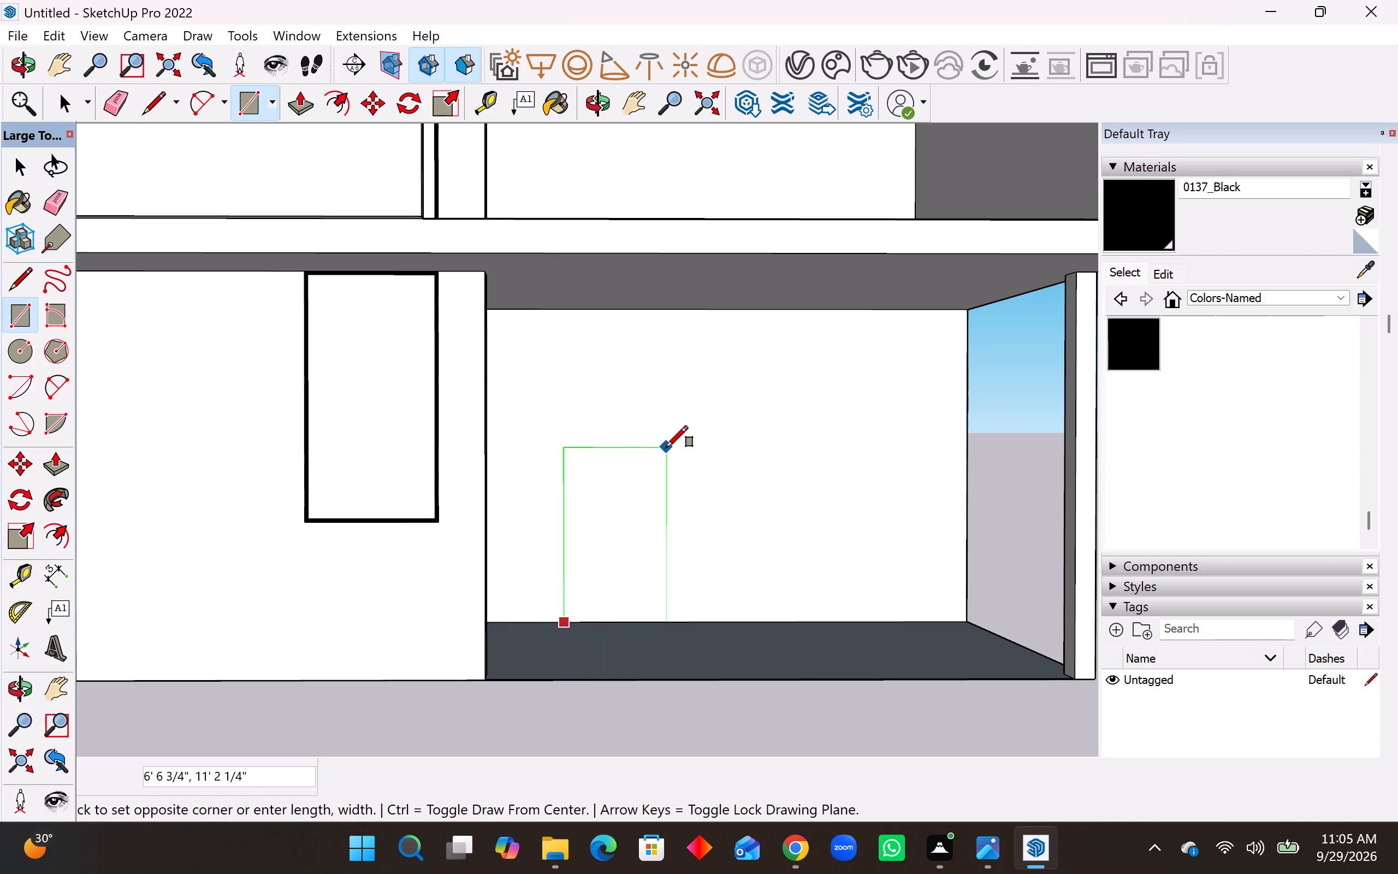
pyautogui.press('Escape')
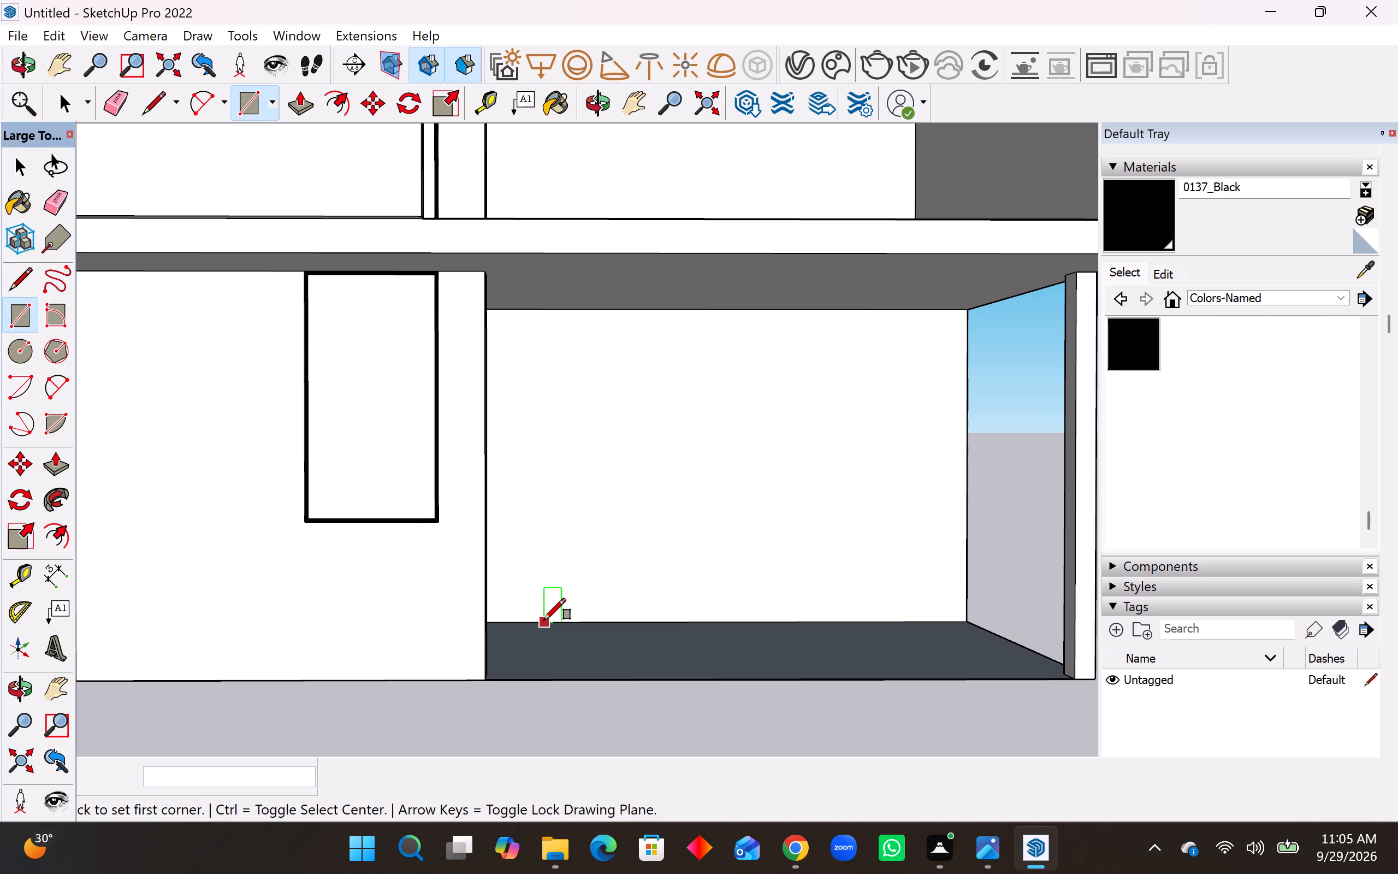
pyautogui.click(544, 620)
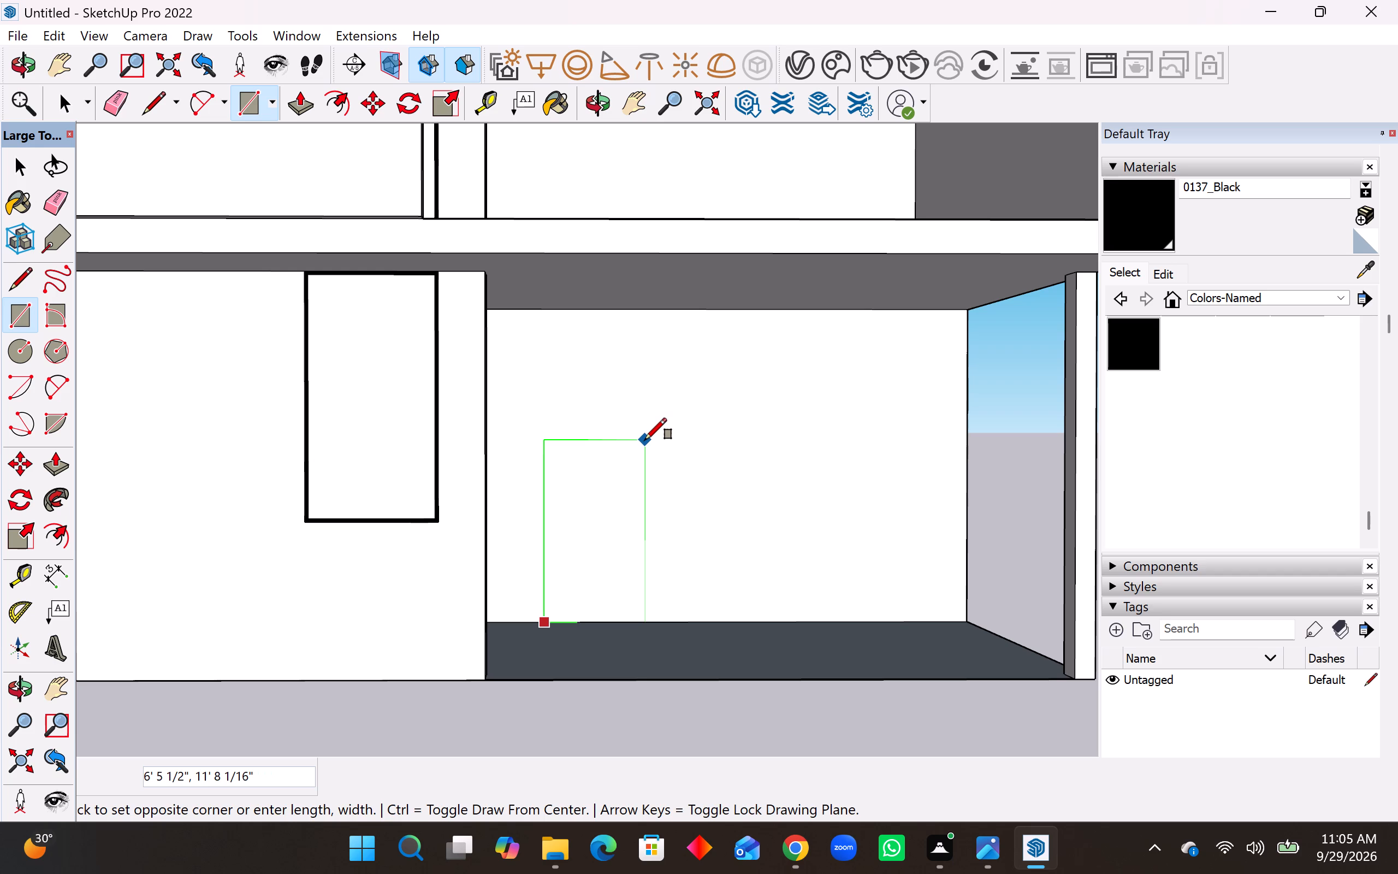
pyautogui.click(647, 437)
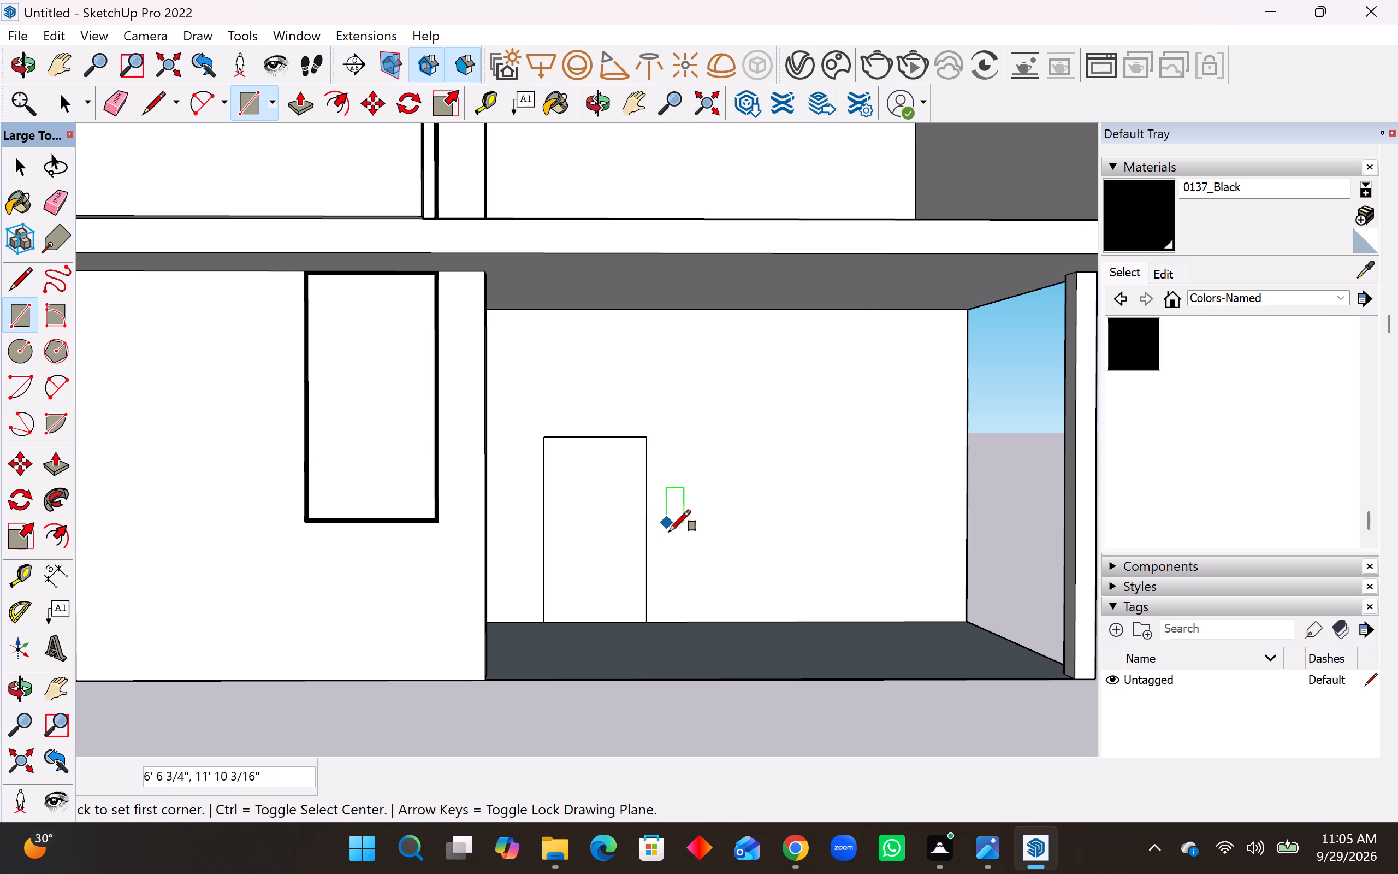
pyautogui.moveTo(673, 537); pyautogui.dragTo(683, 568, button='middle')
pyautogui.scroll(-3, 643, 605)
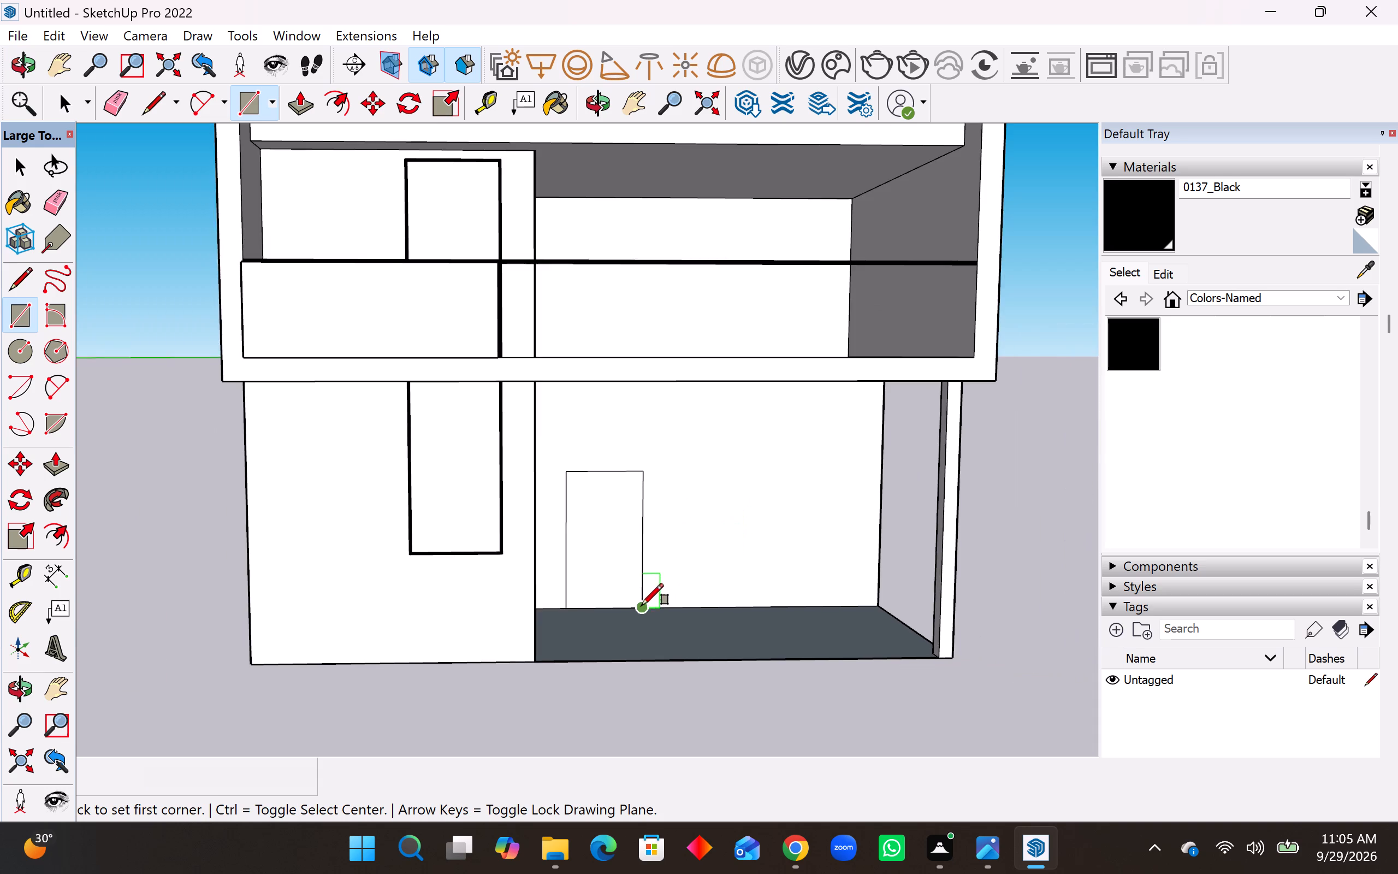
pyautogui.scroll(-2, 641, 603)
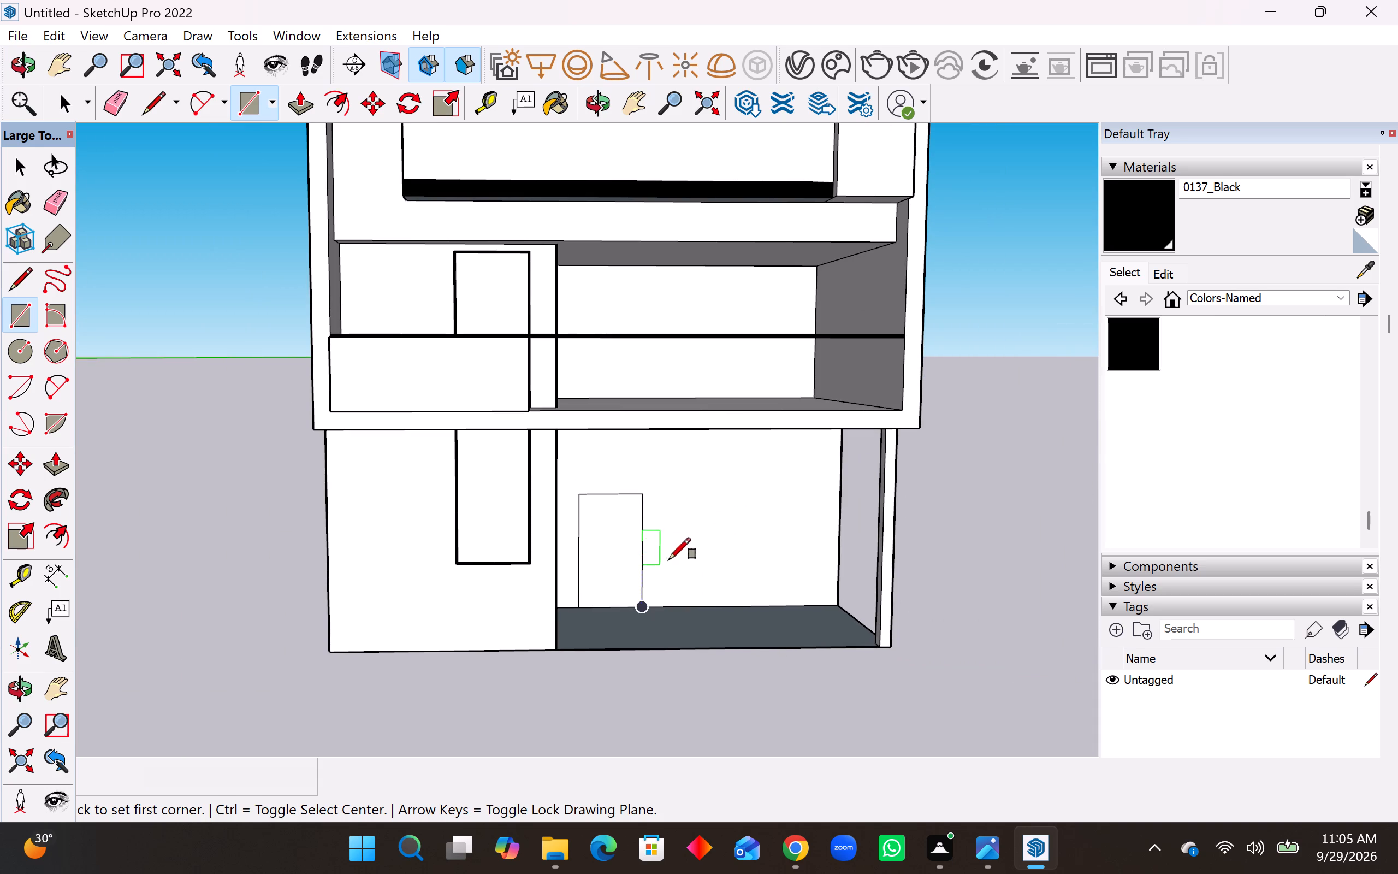
# Undo the ground-floor door rectangle and redraw it from the floor line, about 8' wide and 12' 11" high.
pyautogui.hotkey('ctrl', 'z')
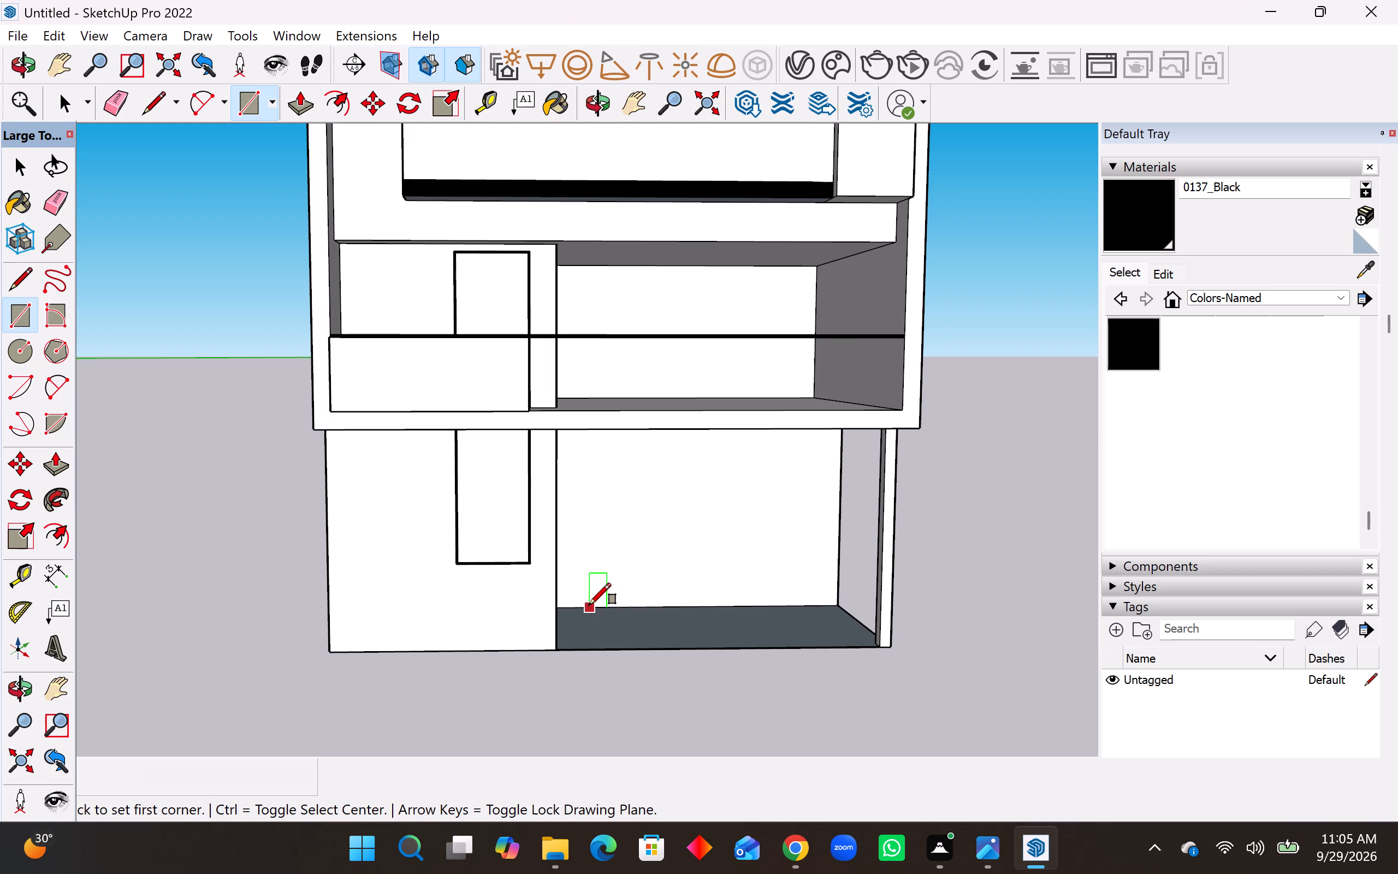
pyautogui.click(588, 605)
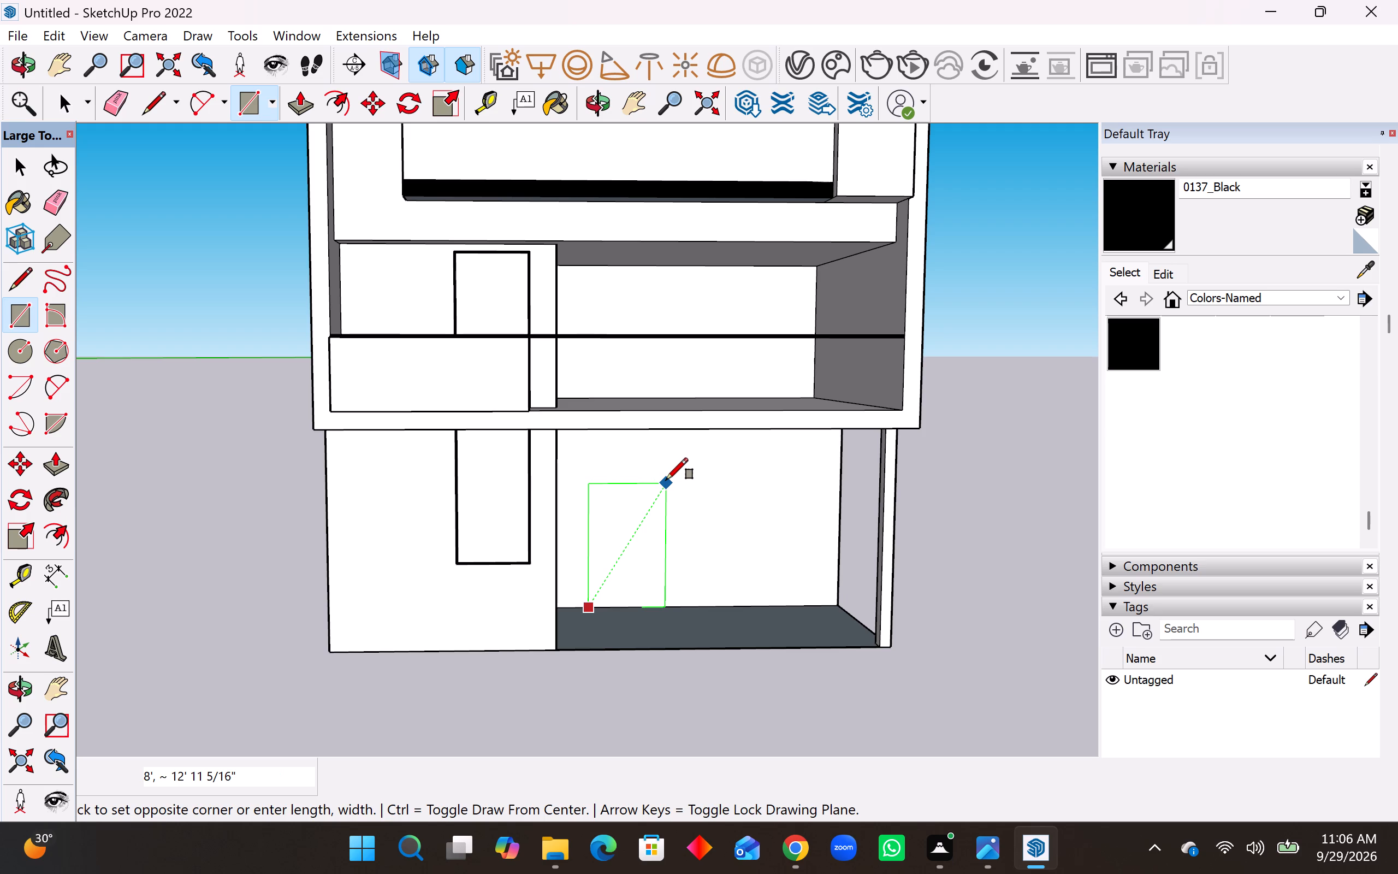
pyautogui.click(666, 480)
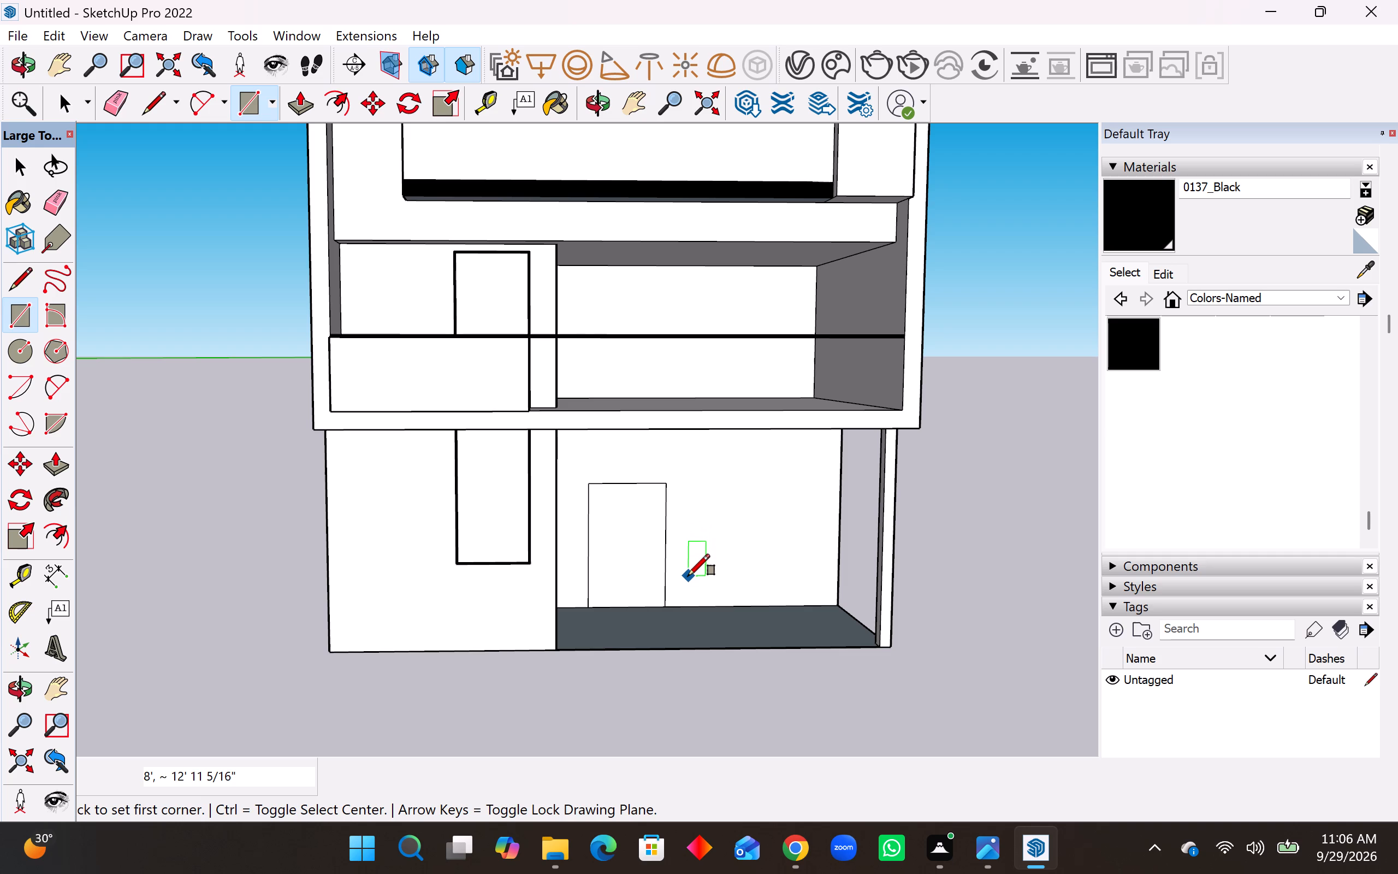
# Draw a window rectangle about 13' 3" wide and 9' 10" high on the ground-floor back wall beside the door.
pyautogui.click(688, 576)
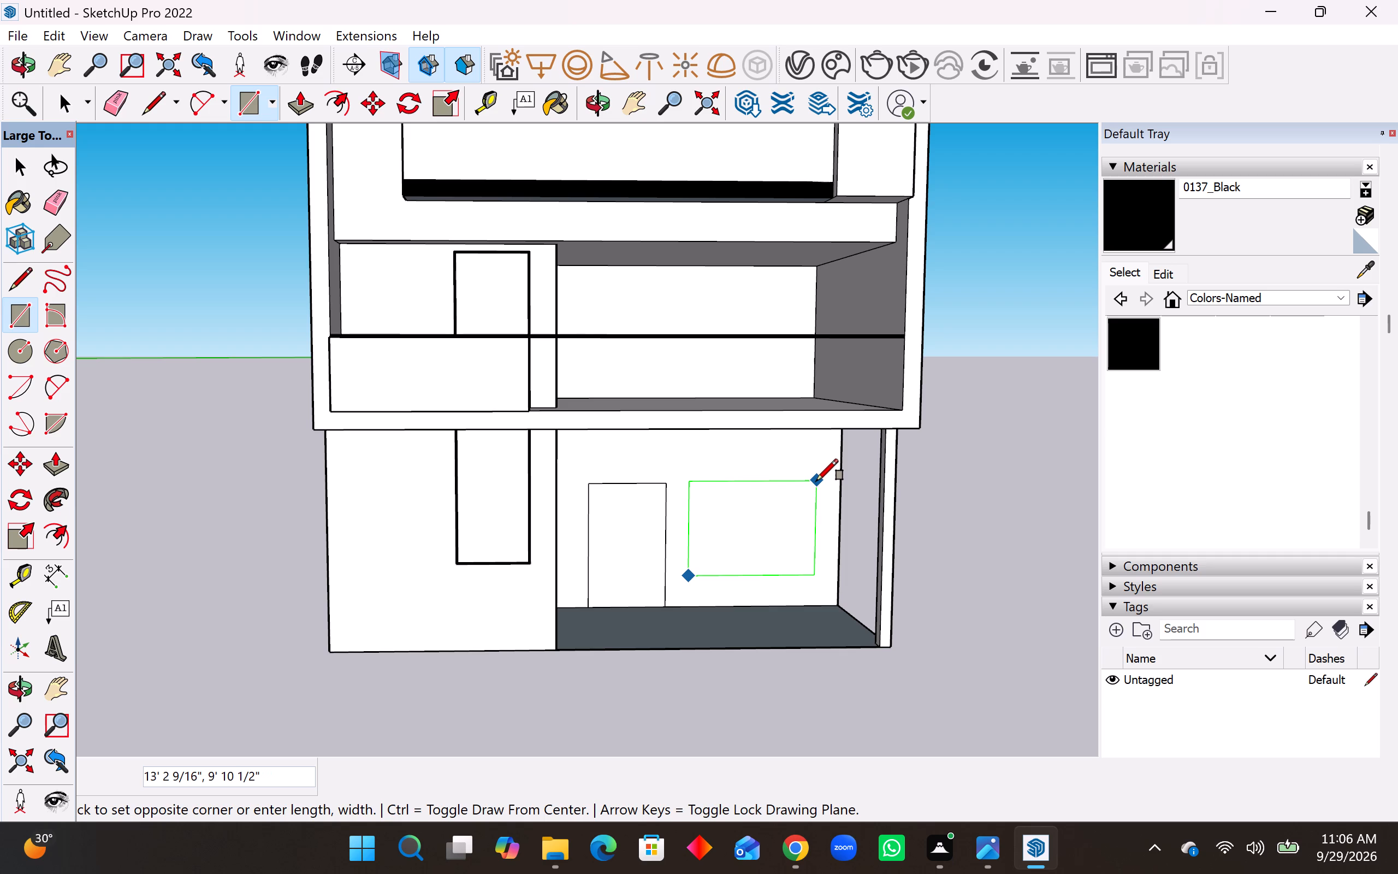
pyautogui.click(816, 481)
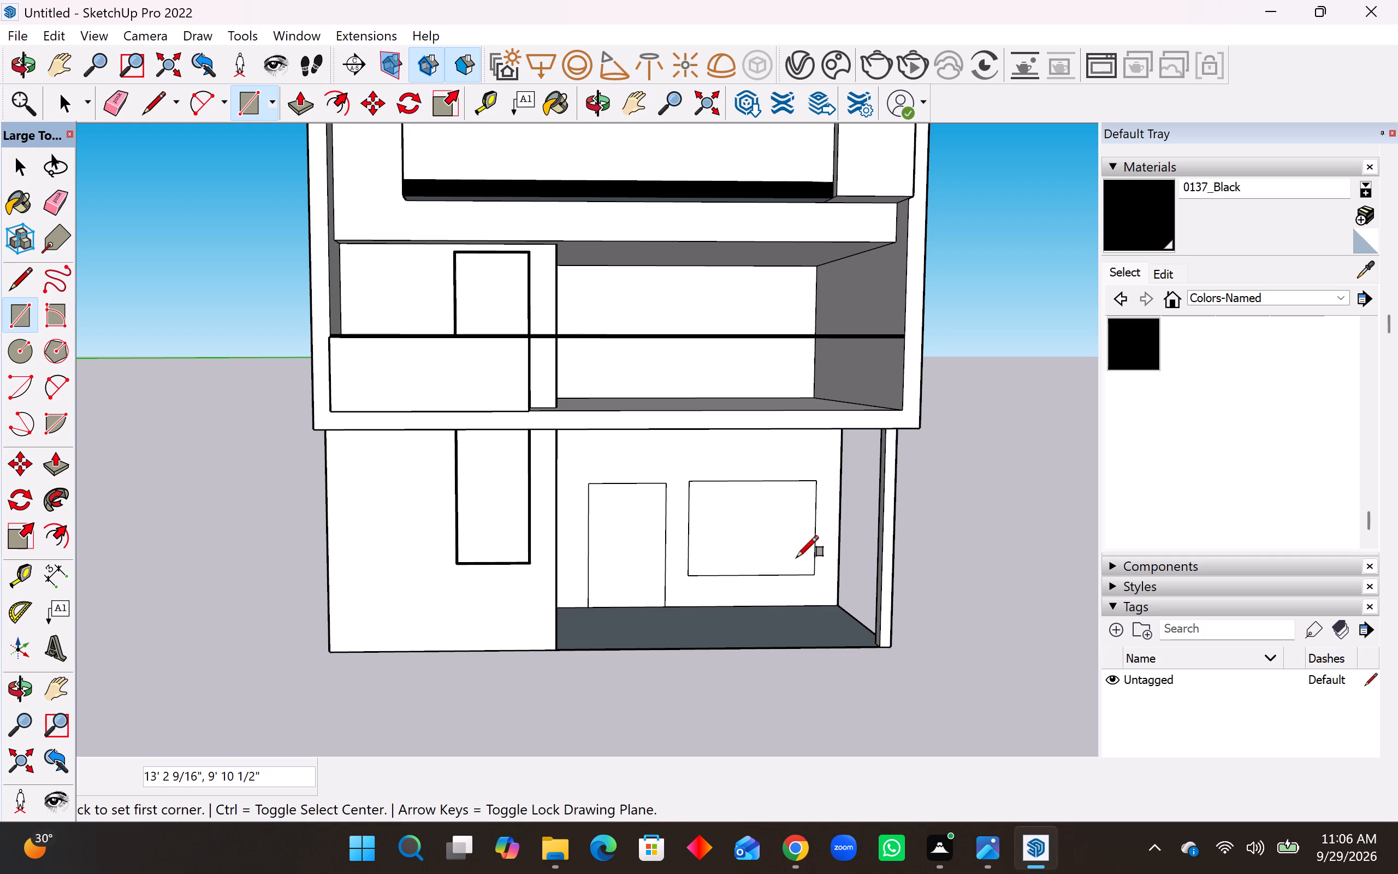
# Draw a door rectangle about 6' 4" wide and 10' 2" high on the middle floor's back wall, rising from the floor.
pyautogui.scroll(-4, 724, 707)
pyautogui.scroll(7, 633, 442)
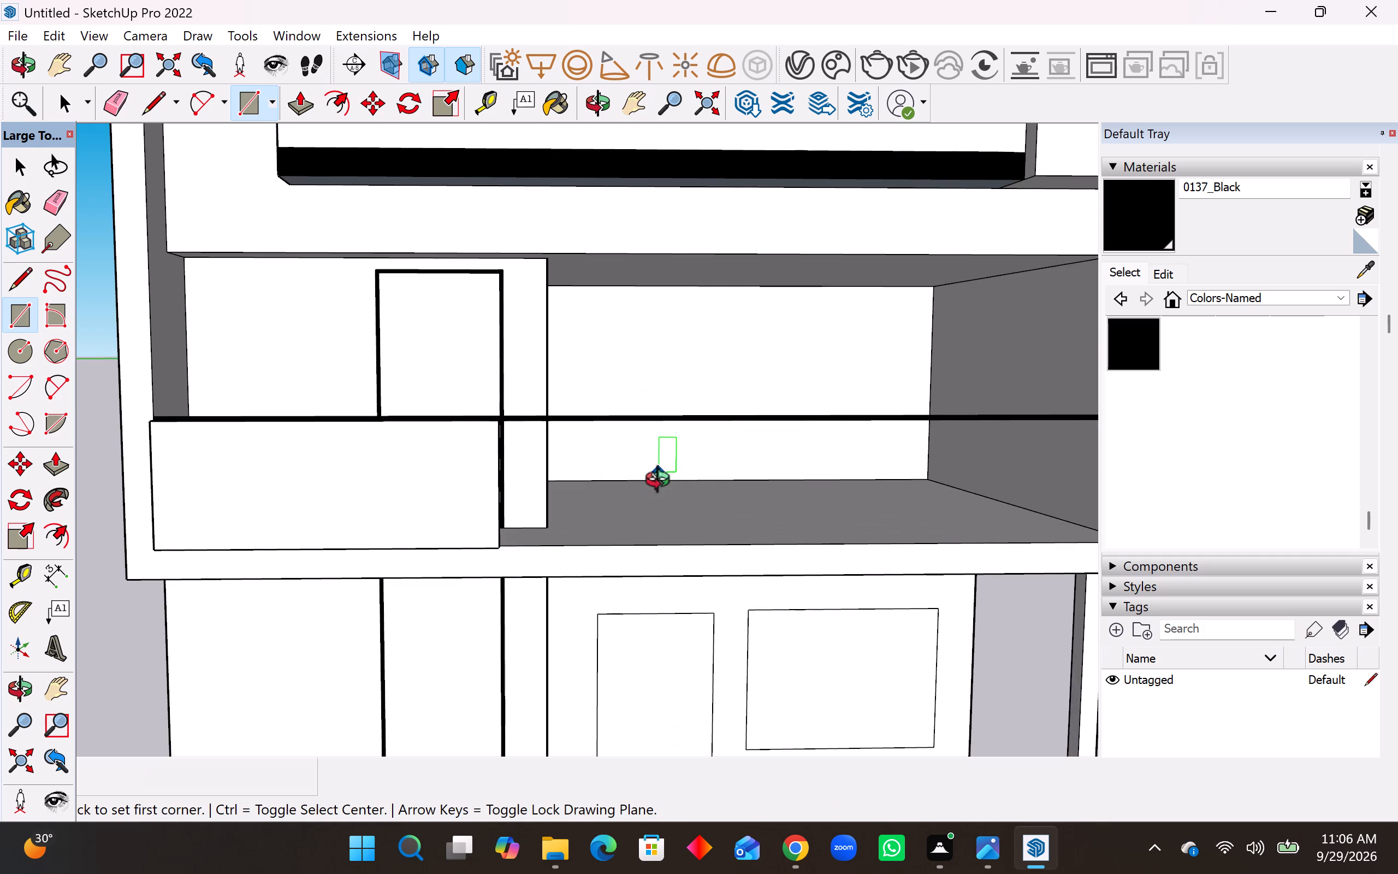
pyautogui.moveTo(661, 480); pyautogui.dragTo(652, 552, button='middle')
pyautogui.moveTo(636, 479); pyautogui.dragTo(643, 392, button='middle')
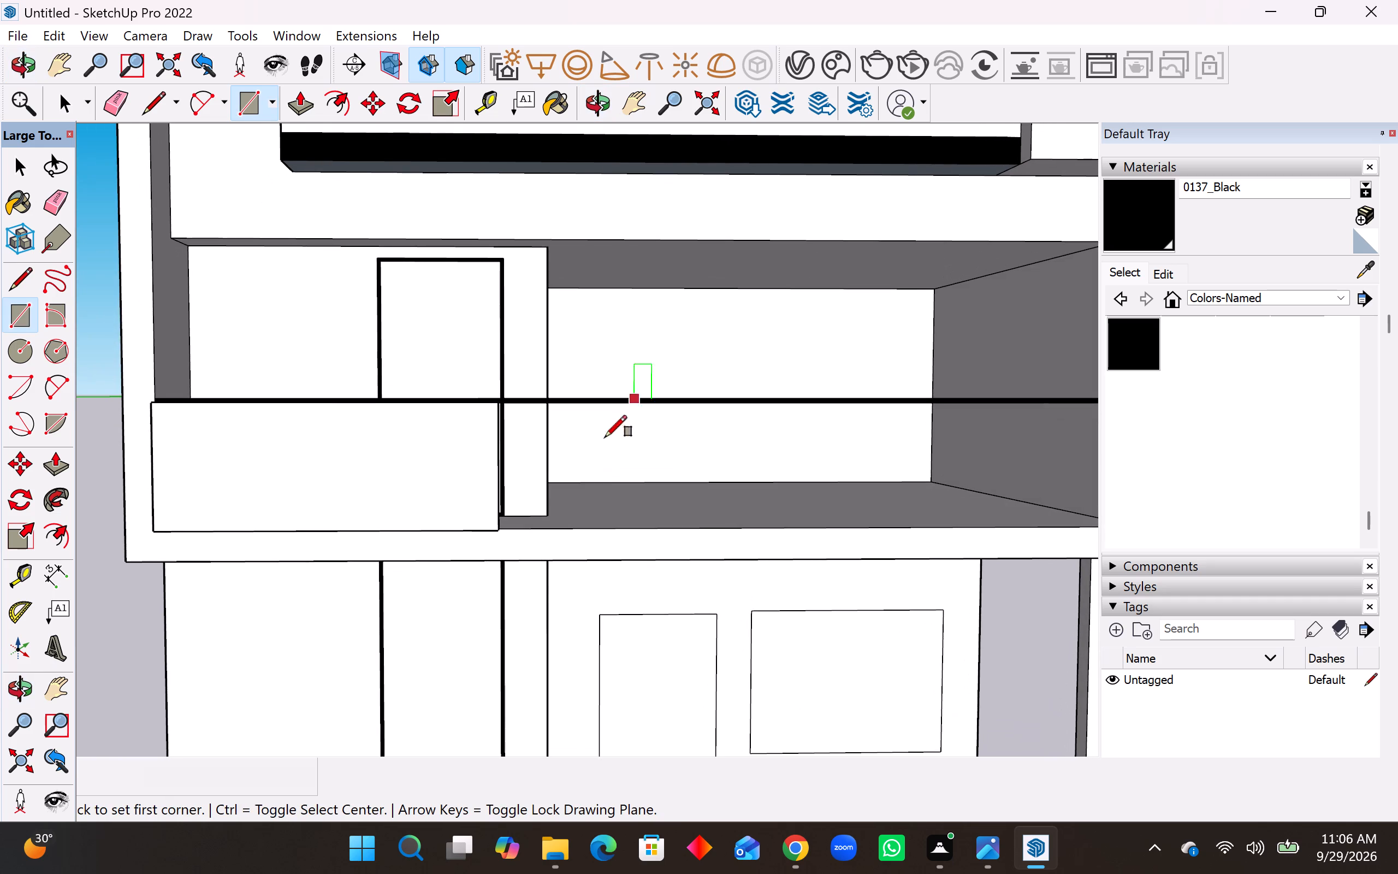
pyautogui.click(589, 480)
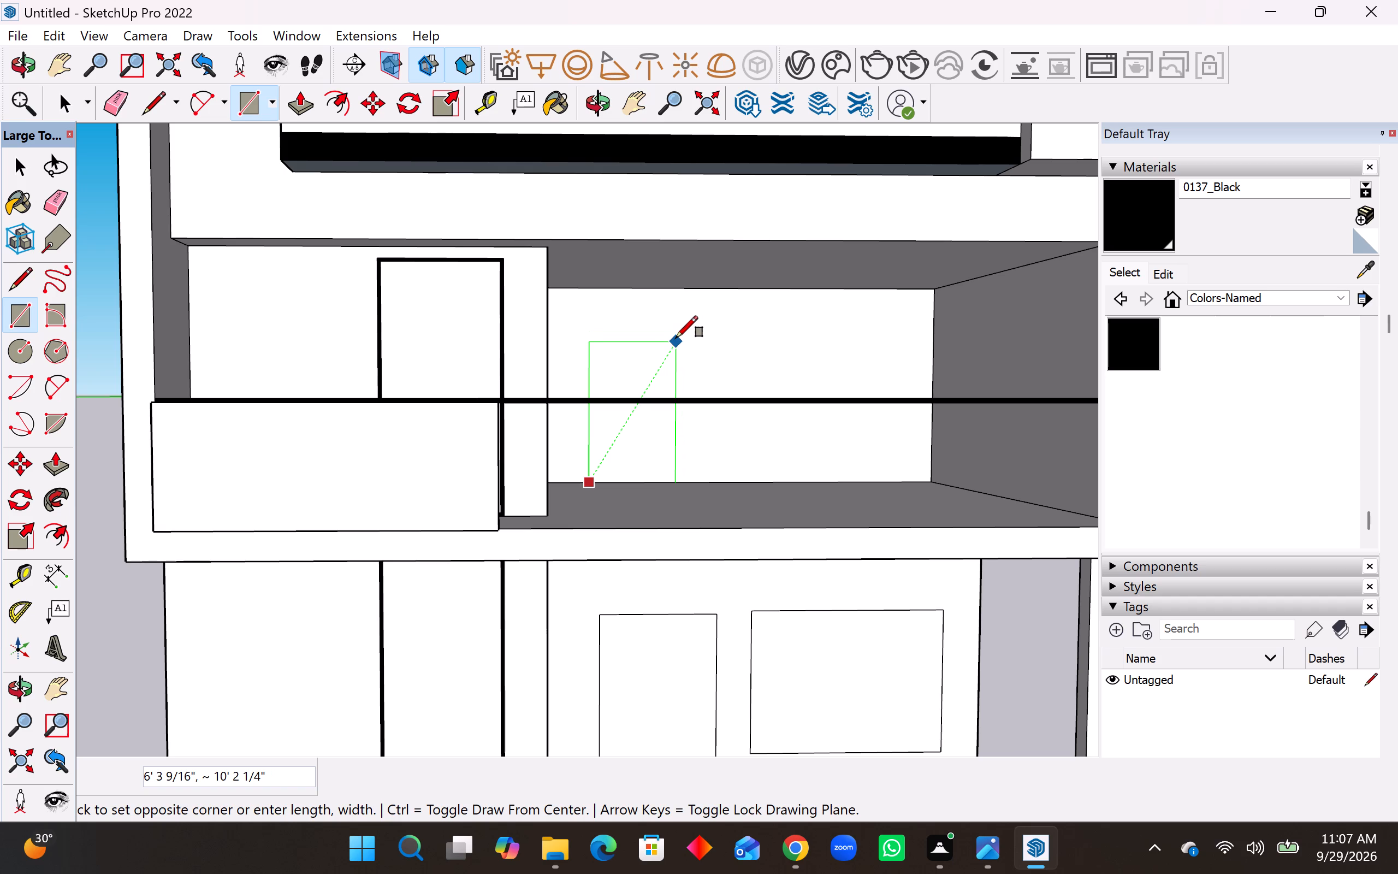
pyautogui.click(676, 338)
# Draw a window rectangle about 12' 3" wide and 8' 3" high on the middle floor's back wall beside the door.
pyautogui.moveTo(765, 445); pyautogui.dragTo(752, 449, button='middle')
pyautogui.middleClick(749, 450)
pyautogui.moveTo(720, 456); pyautogui.dragTo(715, 459, button='middle')
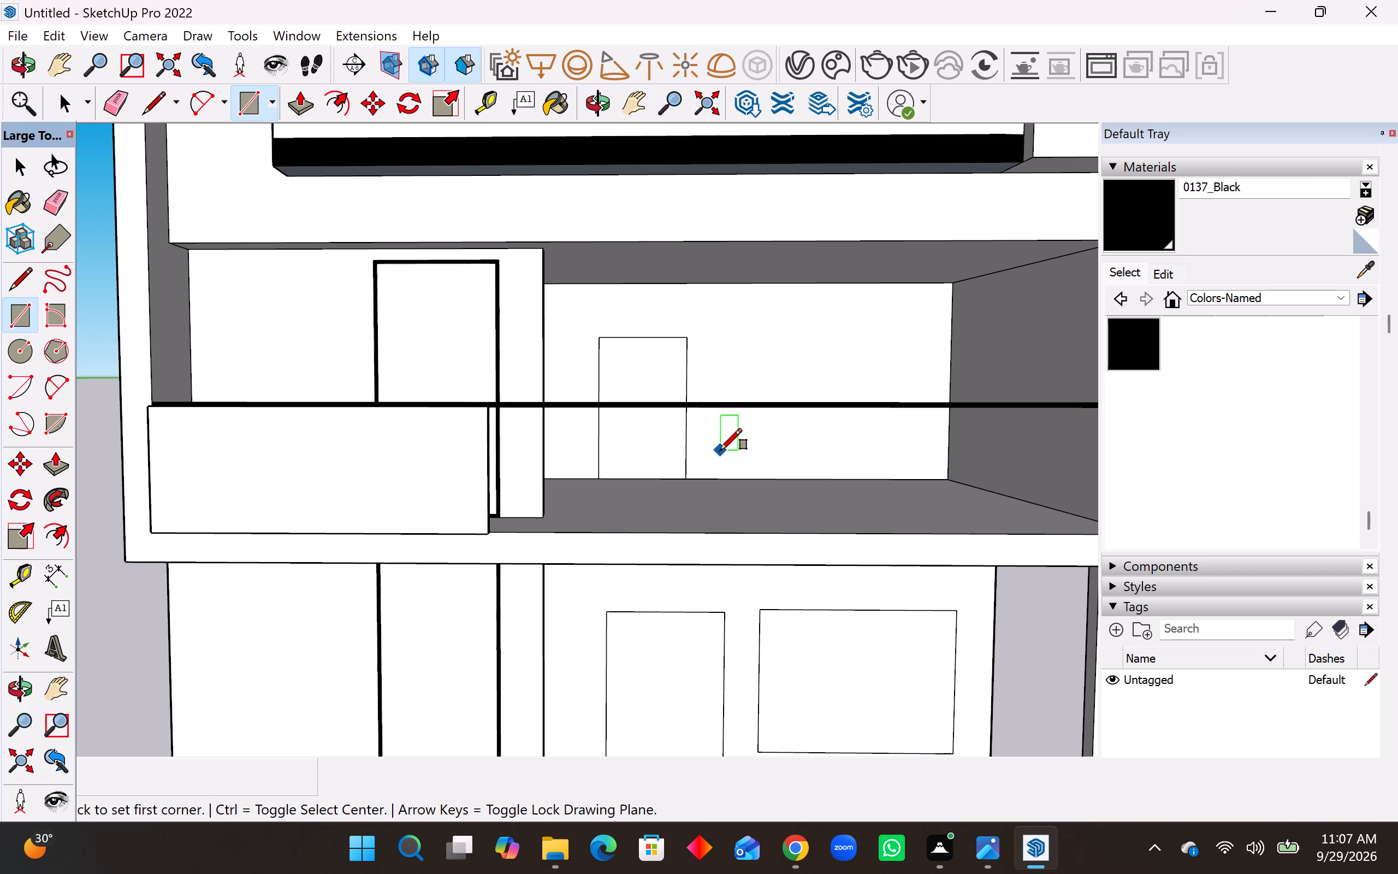
pyautogui.click(720, 450)
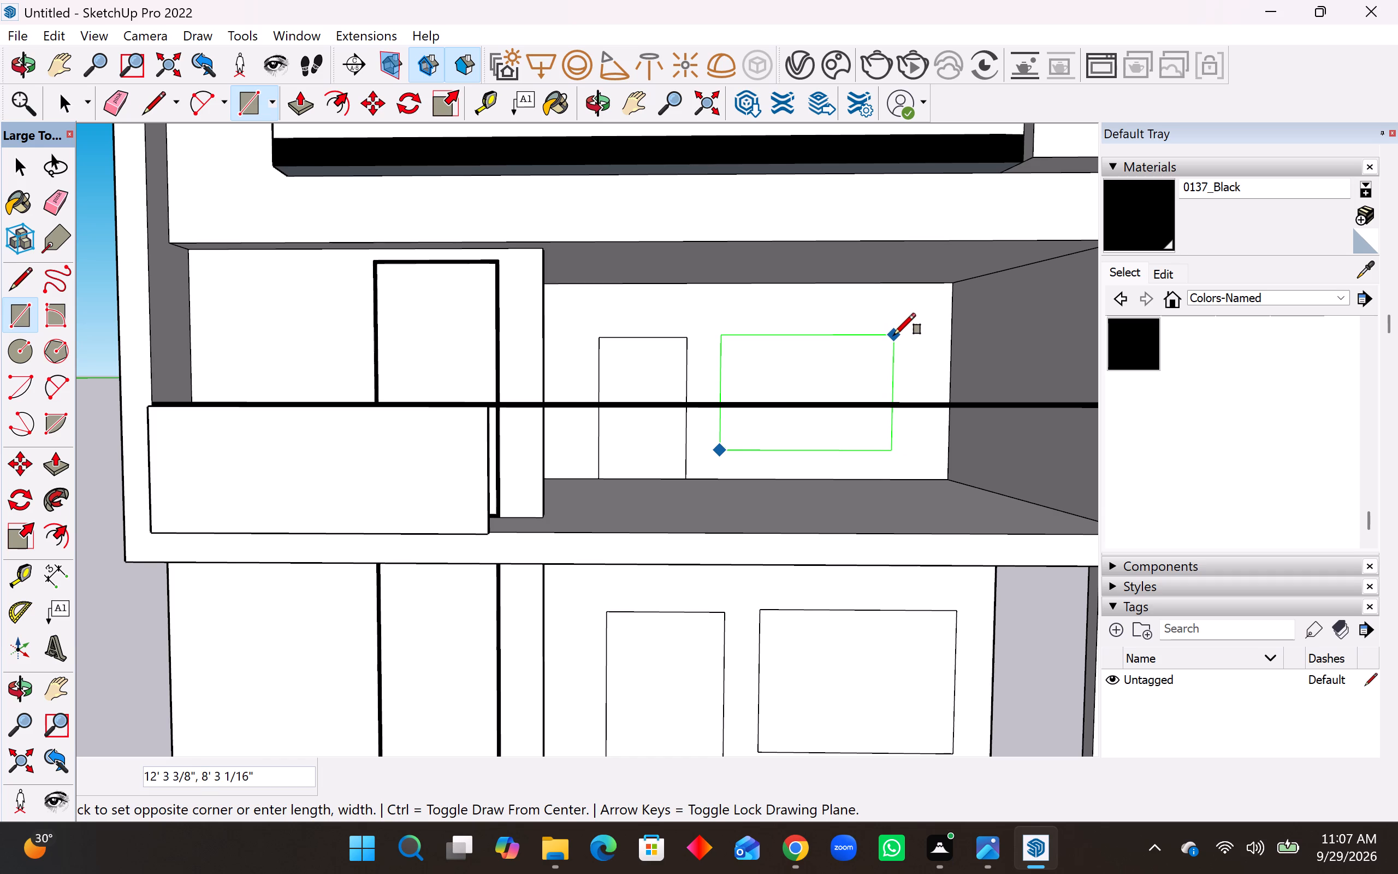
pyautogui.click(894, 335)
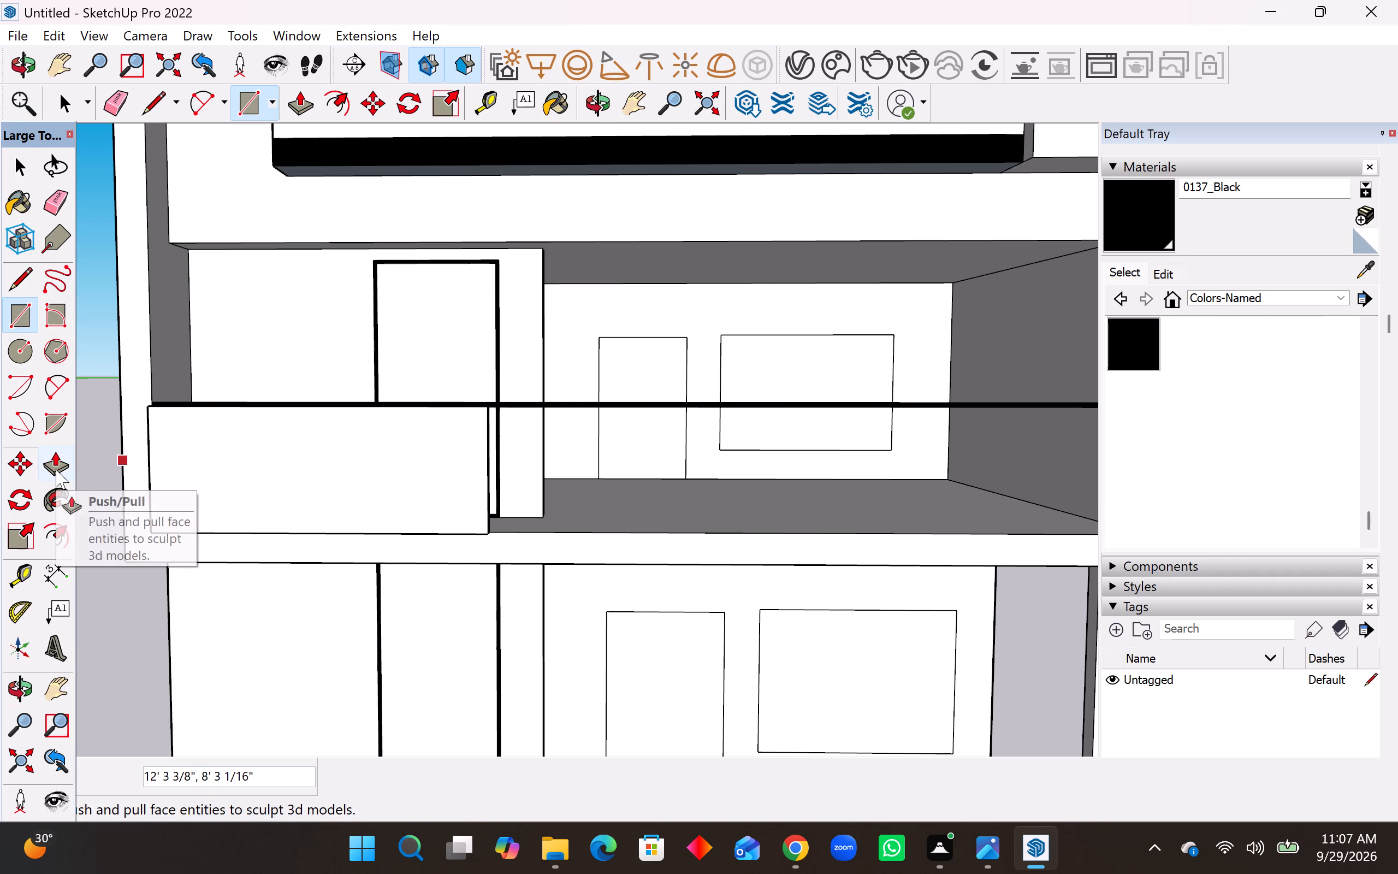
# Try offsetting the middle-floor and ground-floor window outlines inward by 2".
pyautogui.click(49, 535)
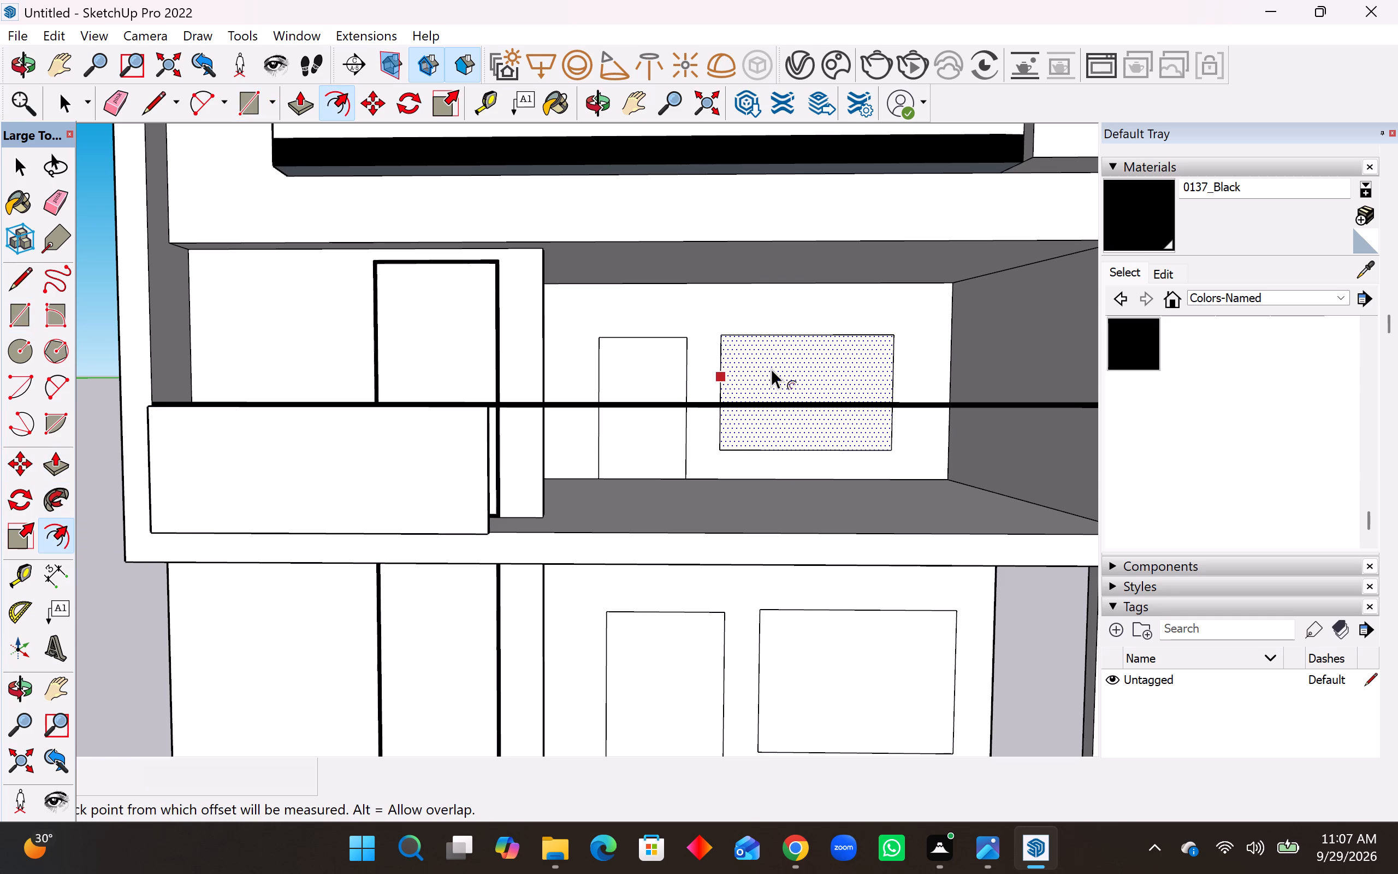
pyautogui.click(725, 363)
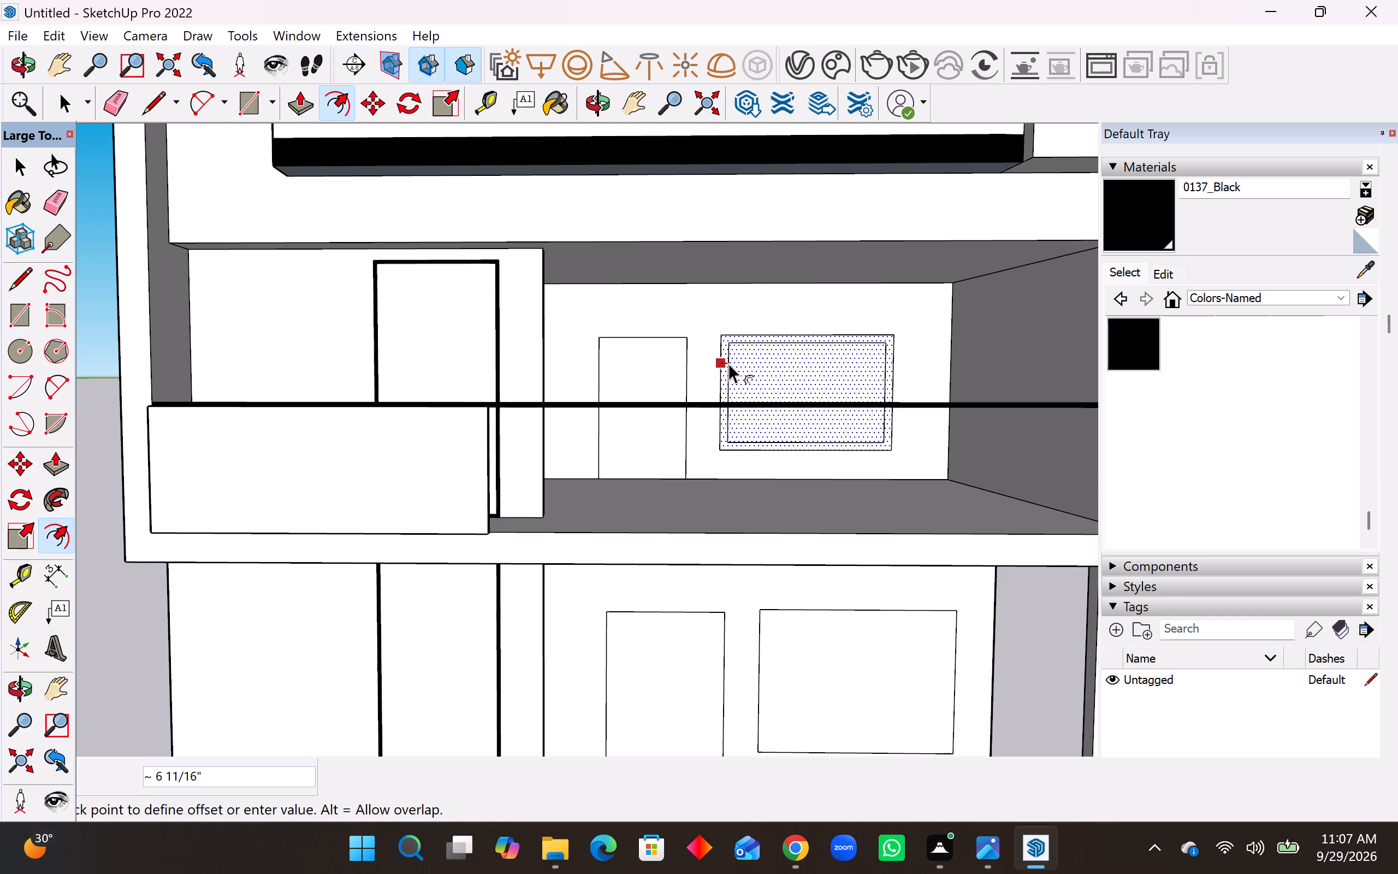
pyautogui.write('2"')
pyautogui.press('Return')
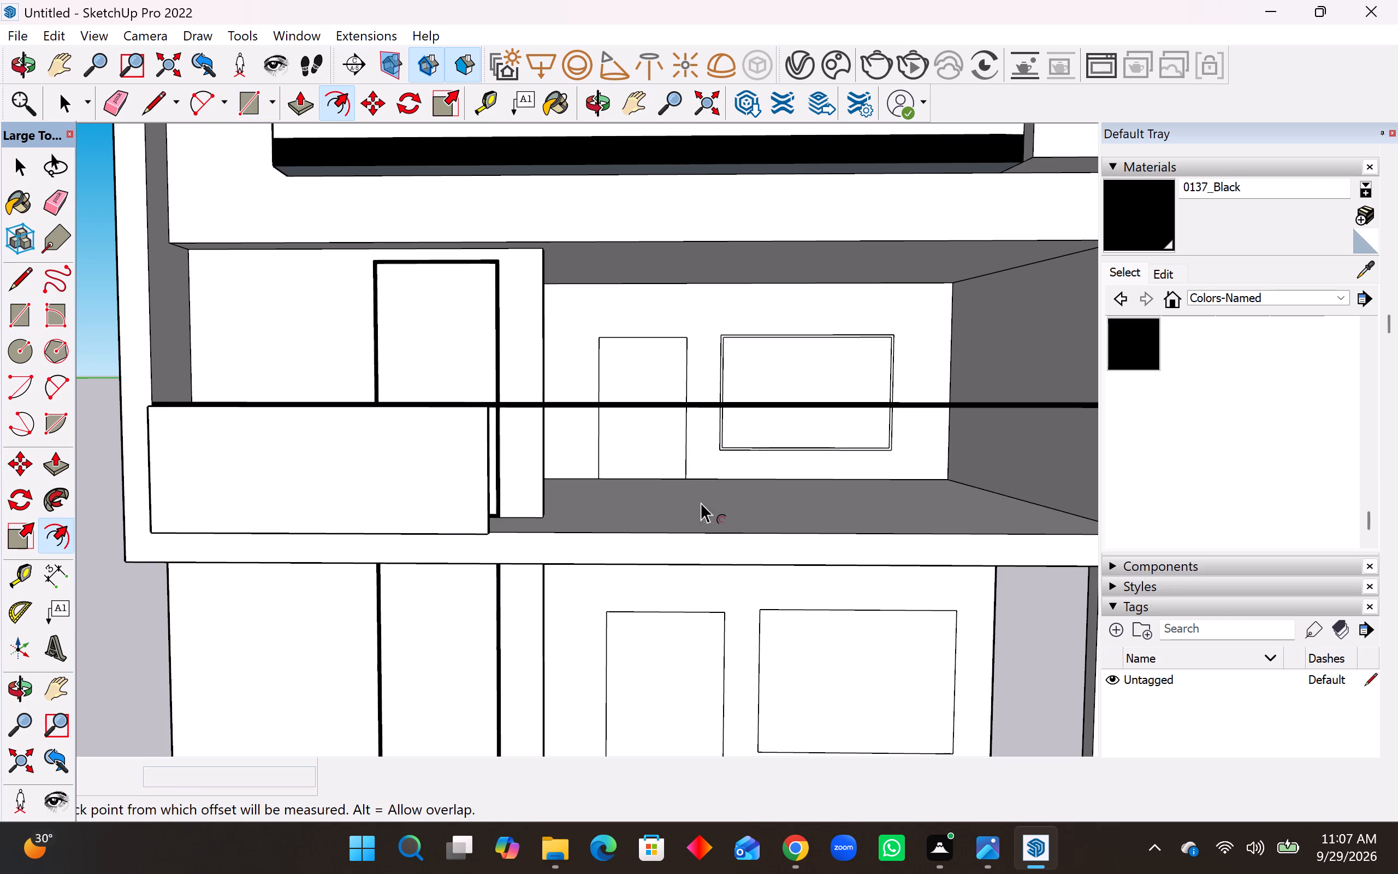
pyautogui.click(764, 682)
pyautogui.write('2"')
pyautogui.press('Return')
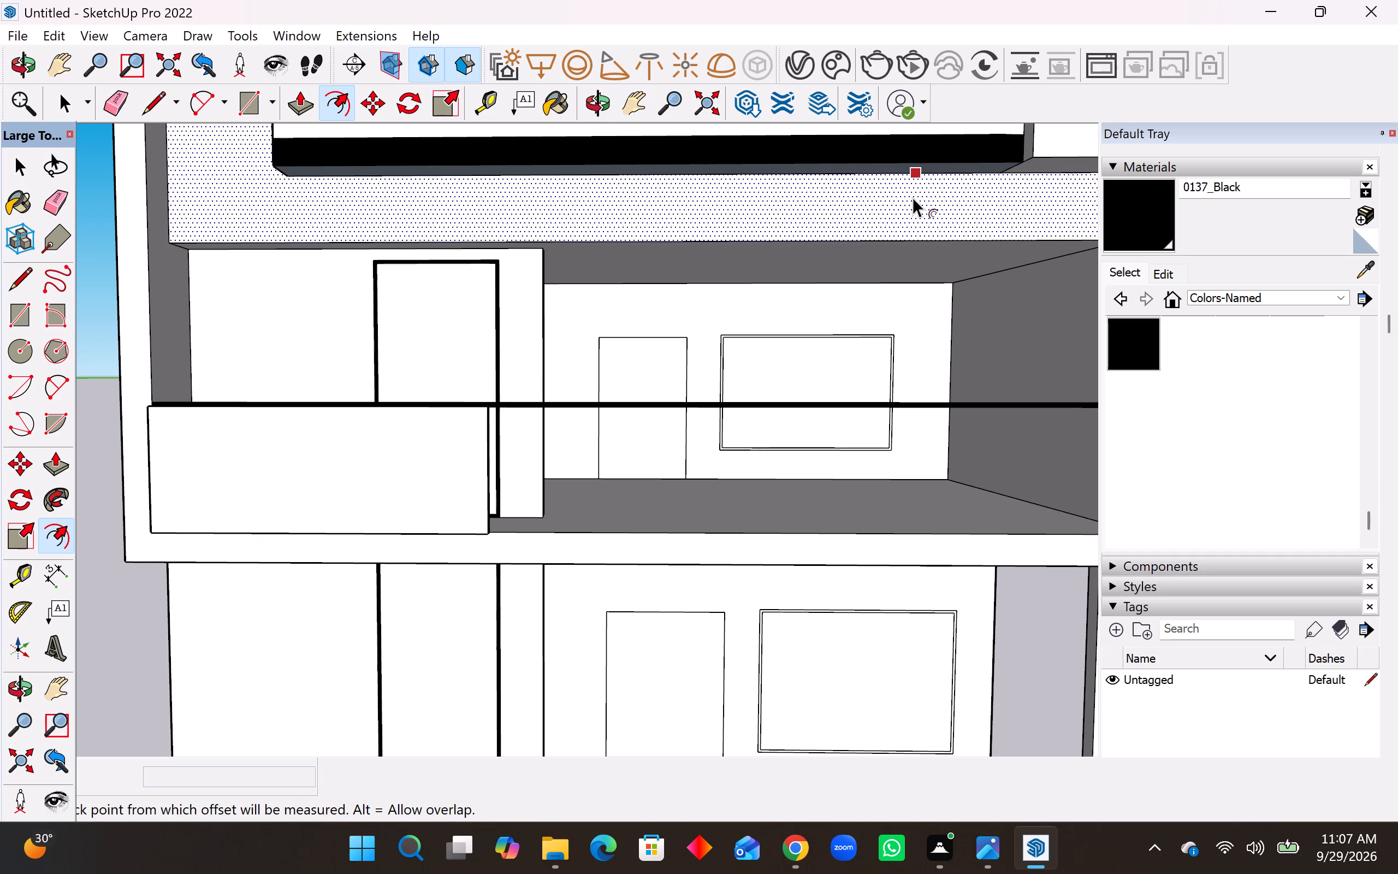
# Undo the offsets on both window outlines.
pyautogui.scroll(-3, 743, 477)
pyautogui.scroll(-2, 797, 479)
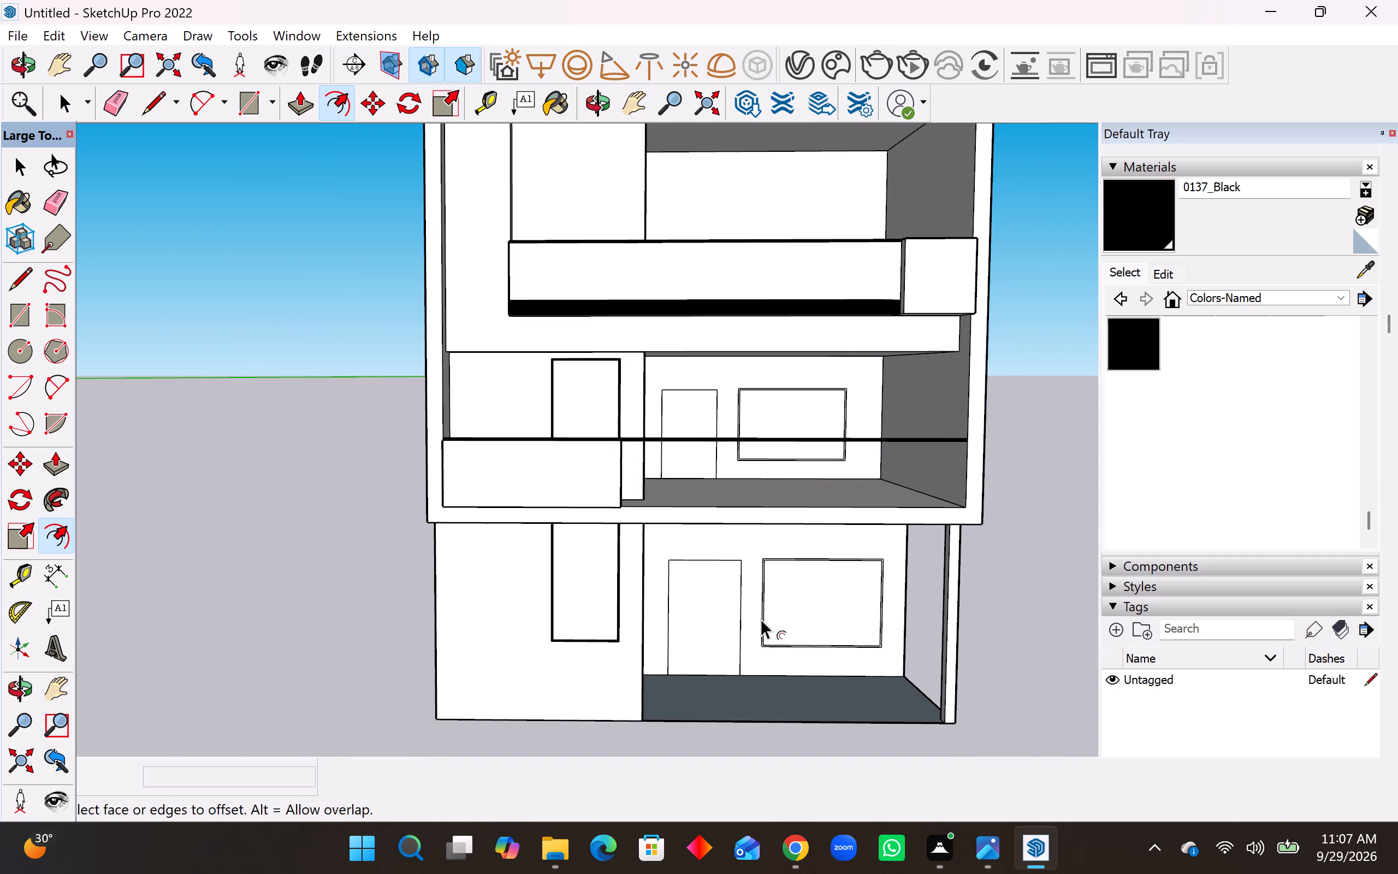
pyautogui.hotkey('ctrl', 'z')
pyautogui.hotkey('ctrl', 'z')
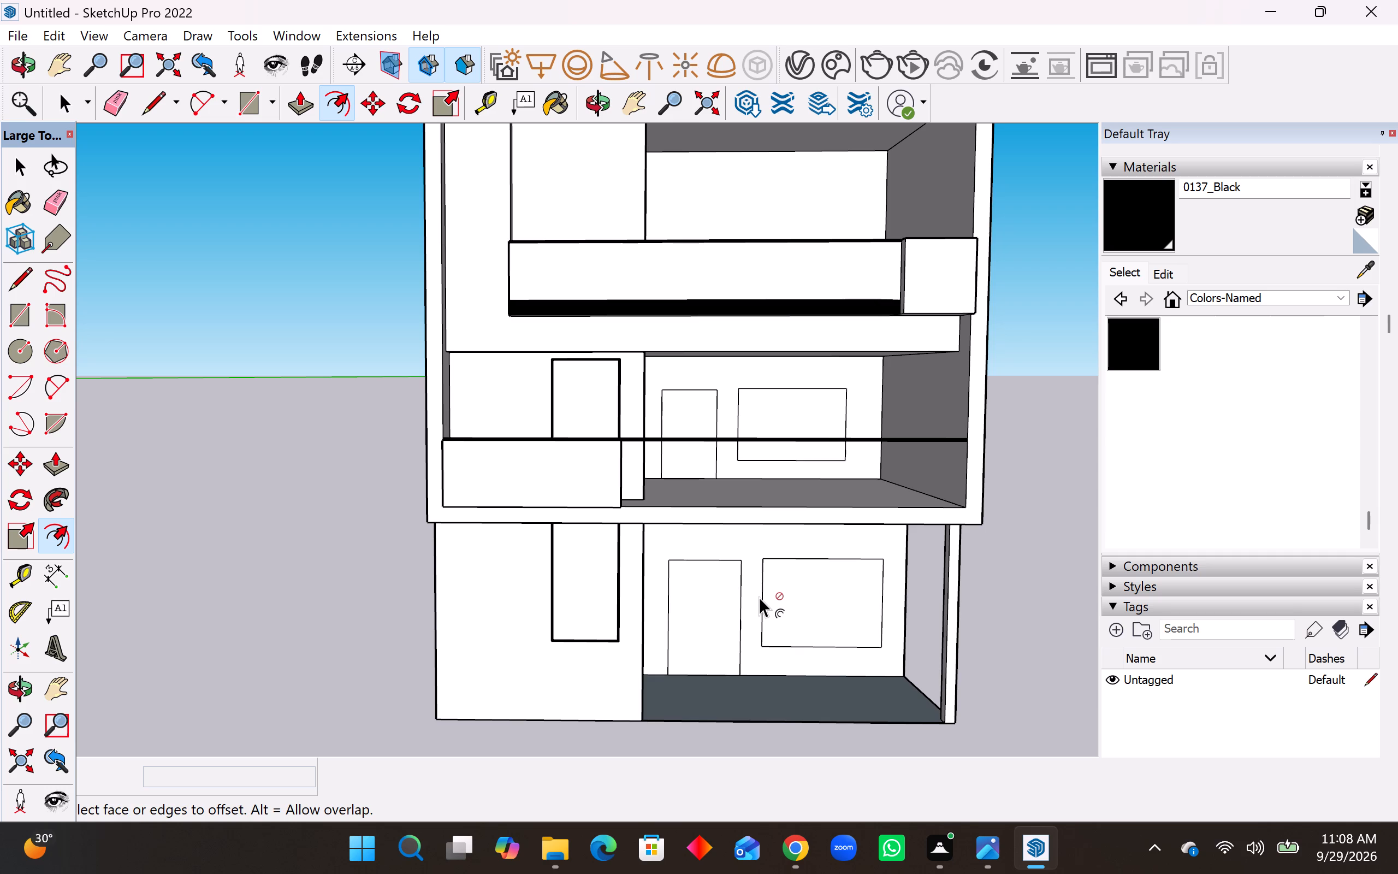
# Examine the door and window outlines on the two lower floors and the overall facade from the front.
pyautogui.scroll(-3, 679, 589)
pyautogui.press('space')
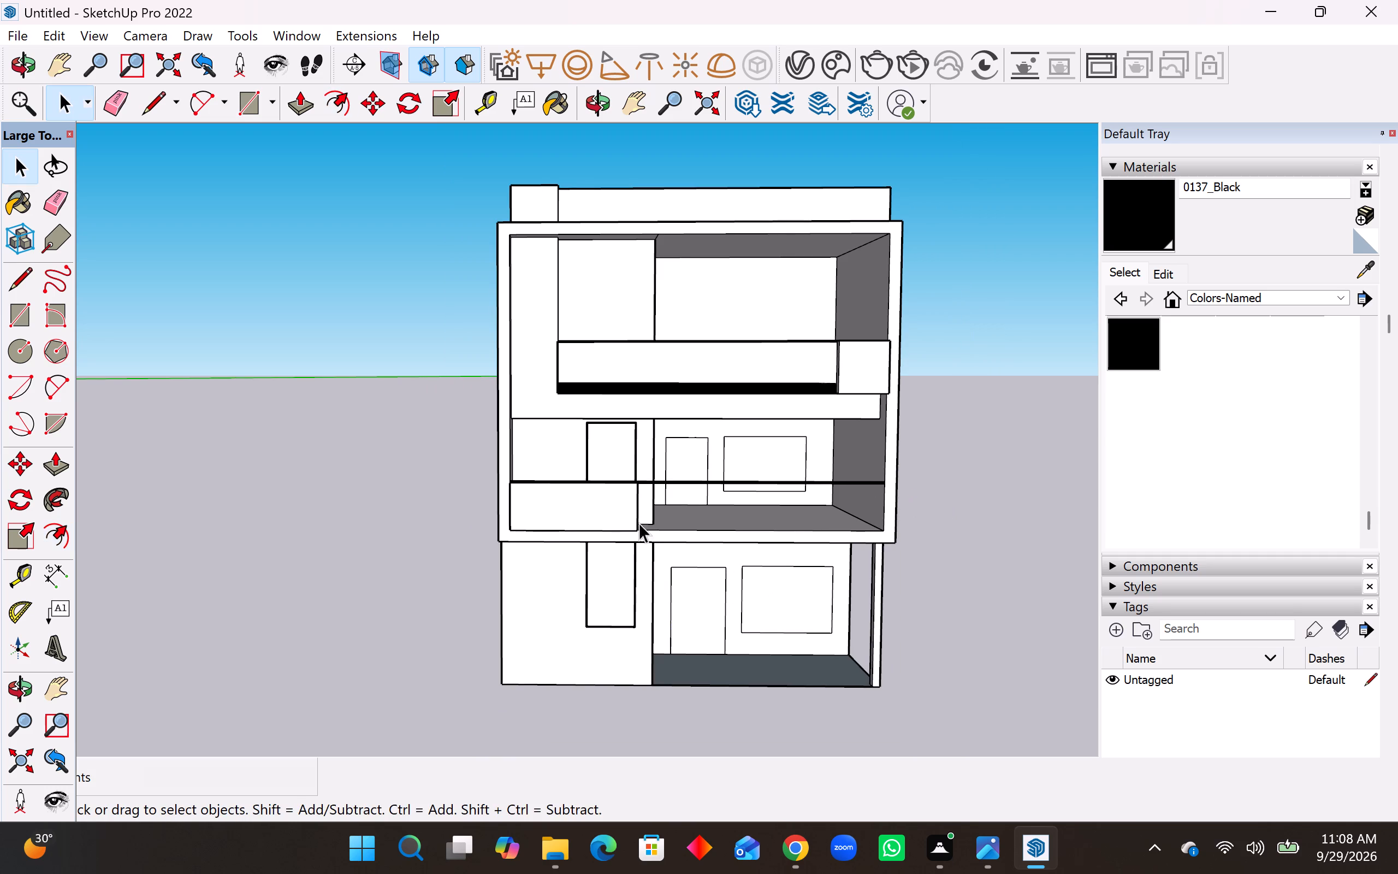
pyautogui.moveTo(629, 488); pyautogui.dragTo(673, 535, button='middle')
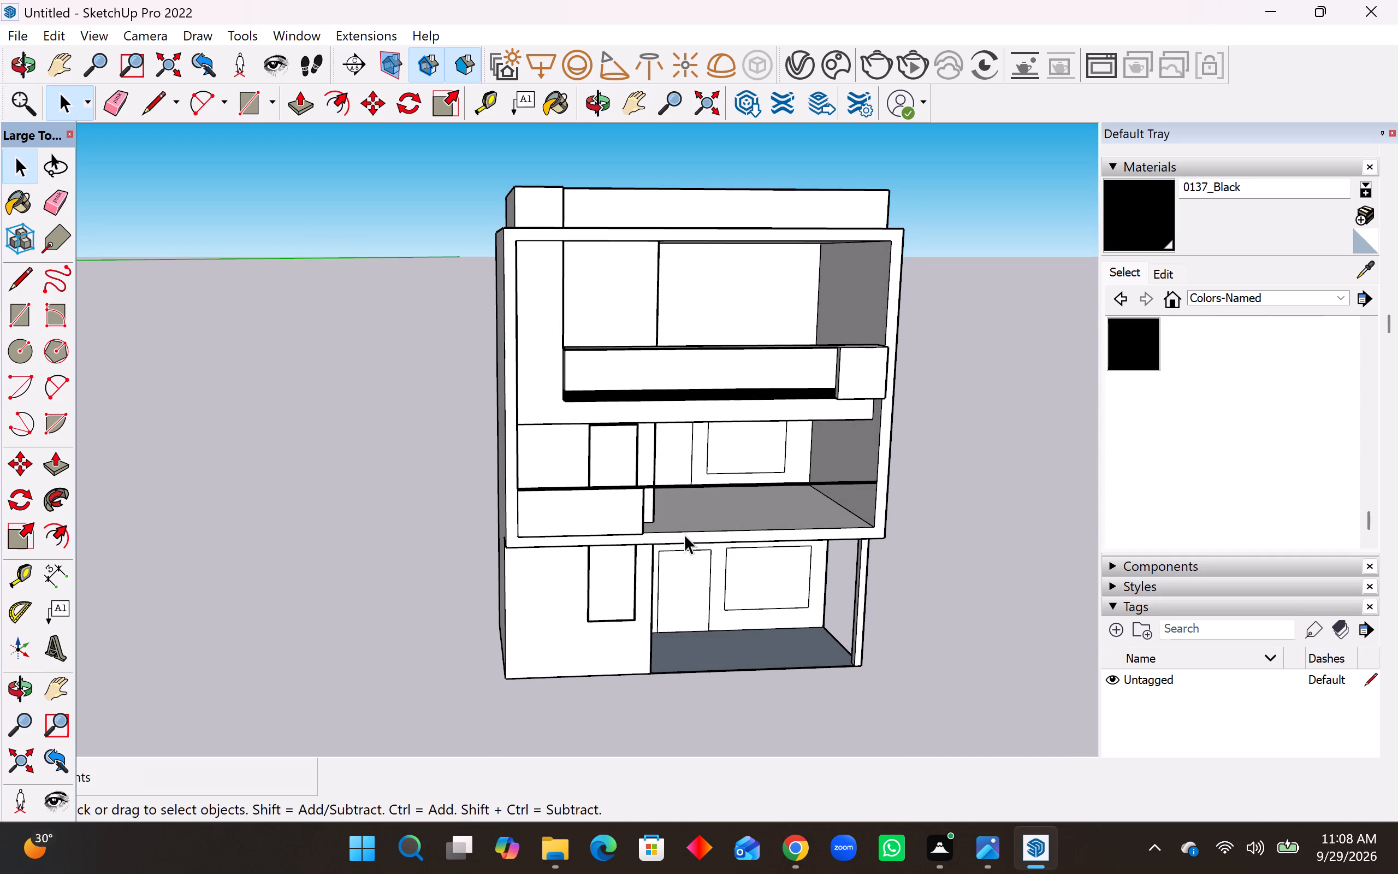
pyautogui.scroll(-2, 677, 571)
pyautogui.moveTo(659, 547); pyautogui.dragTo(650, 537, button='middle')
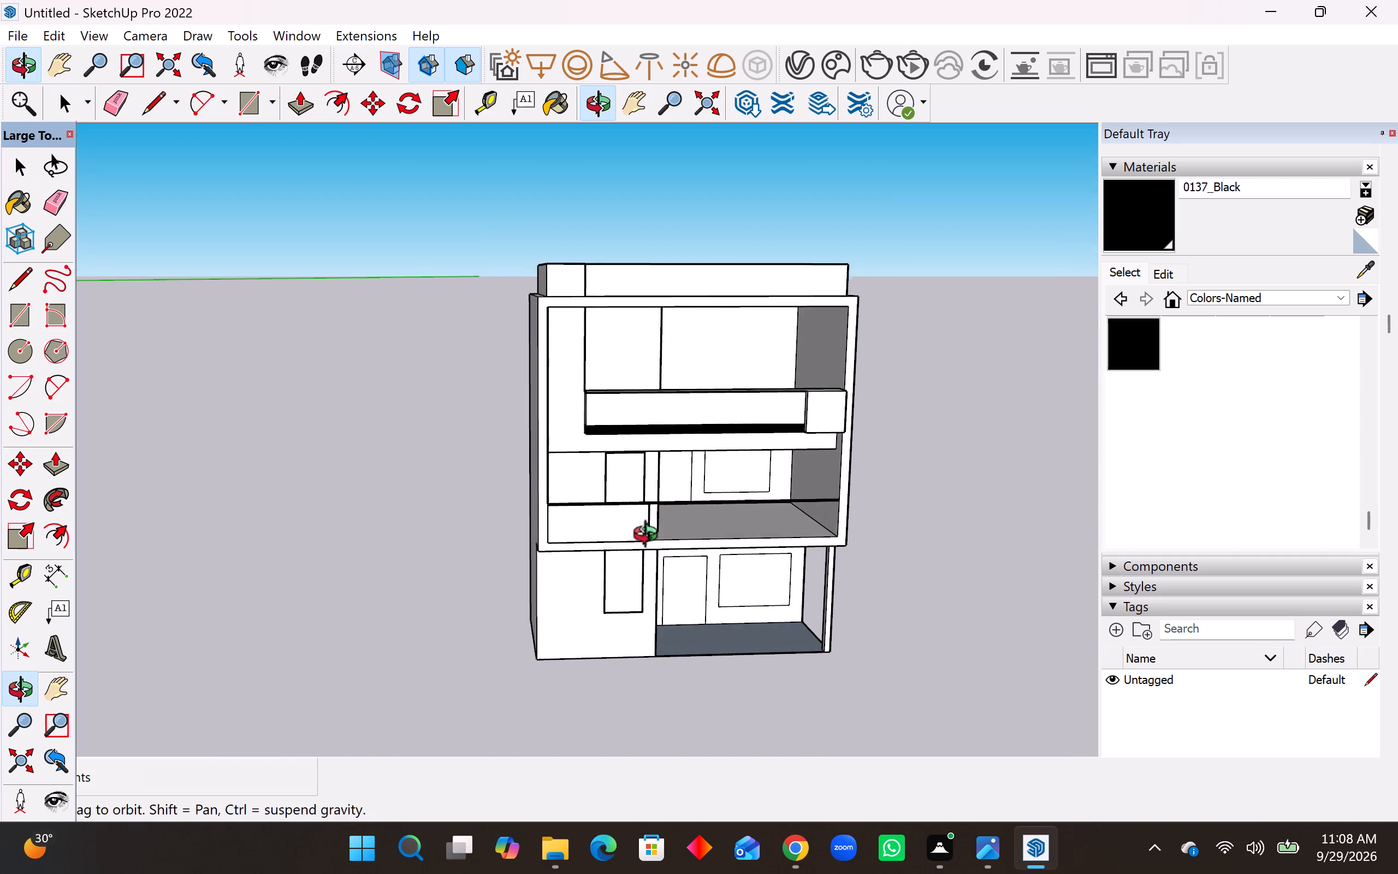
pyautogui.moveTo(650, 537); pyautogui.dragTo(631, 517, button='middle')
pyautogui.scroll(6, 789, 550)
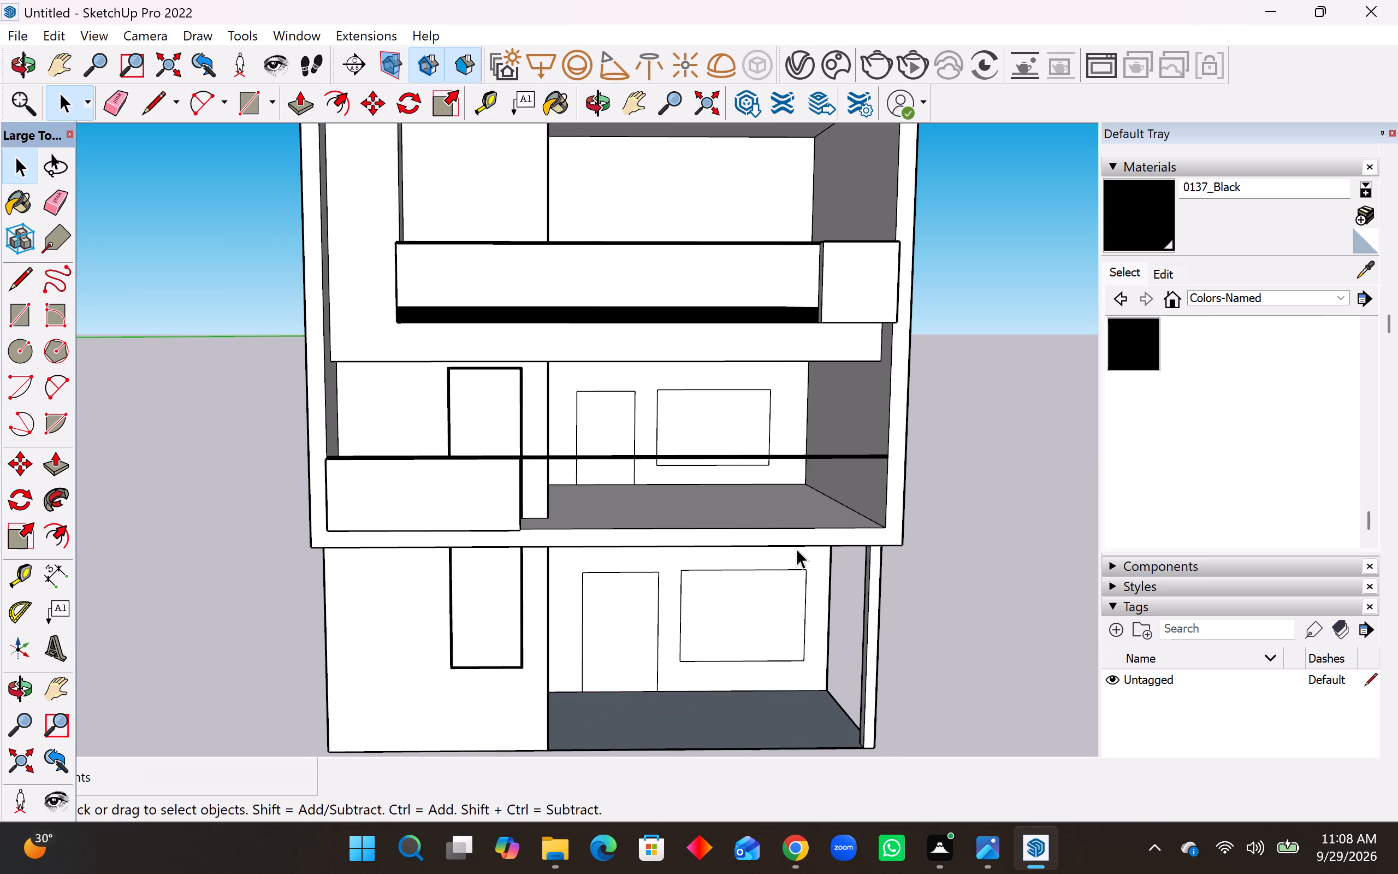
pyautogui.scroll(-2, 800, 563)
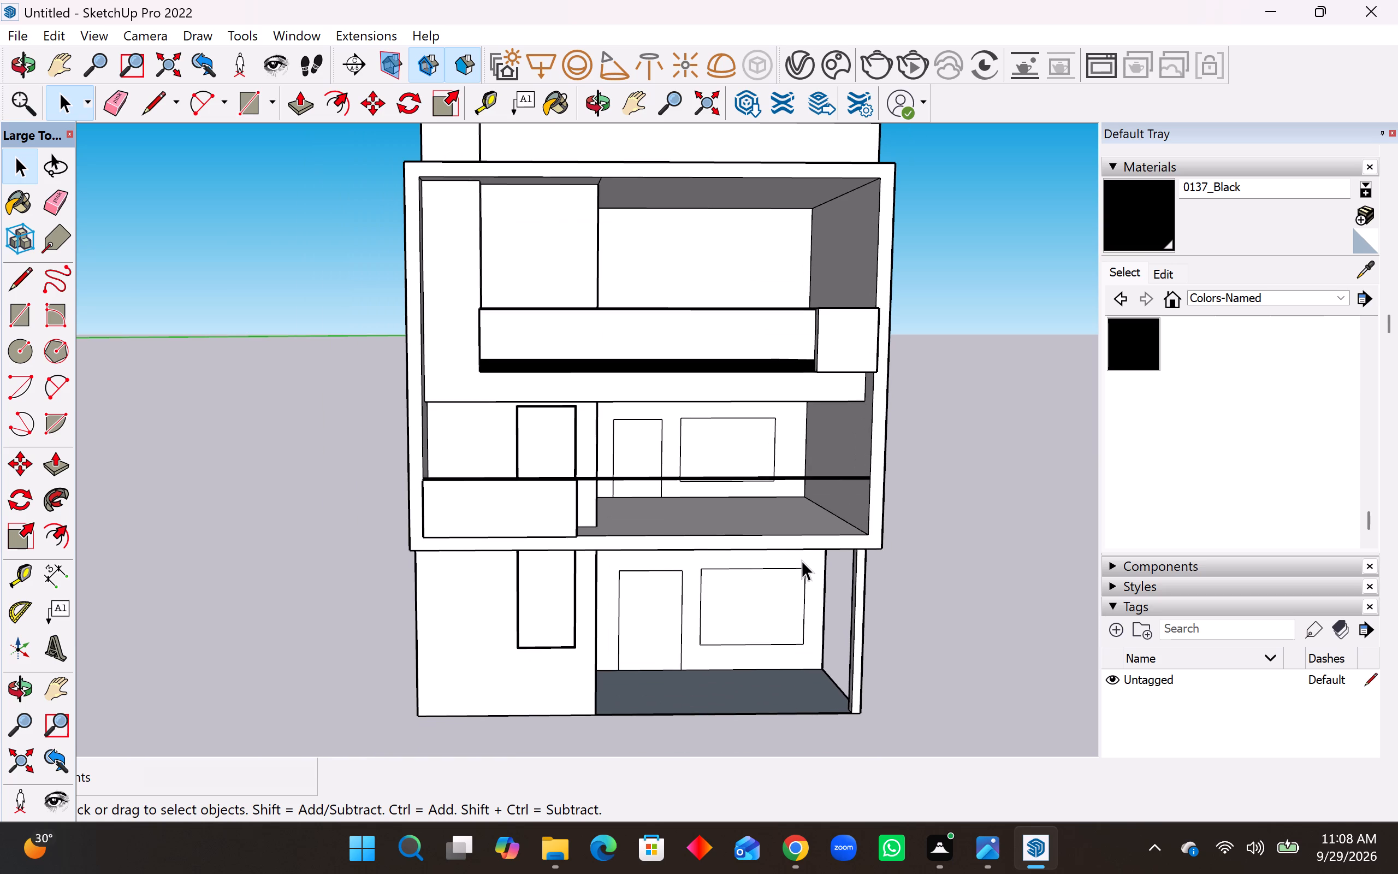
pyautogui.scroll(-3, 793, 562)
# Draw a square opening about 14' 1" by 14' 1" on the top floor's back wall, starting just above the balcony parapet.
pyautogui.scroll(4, 782, 343)
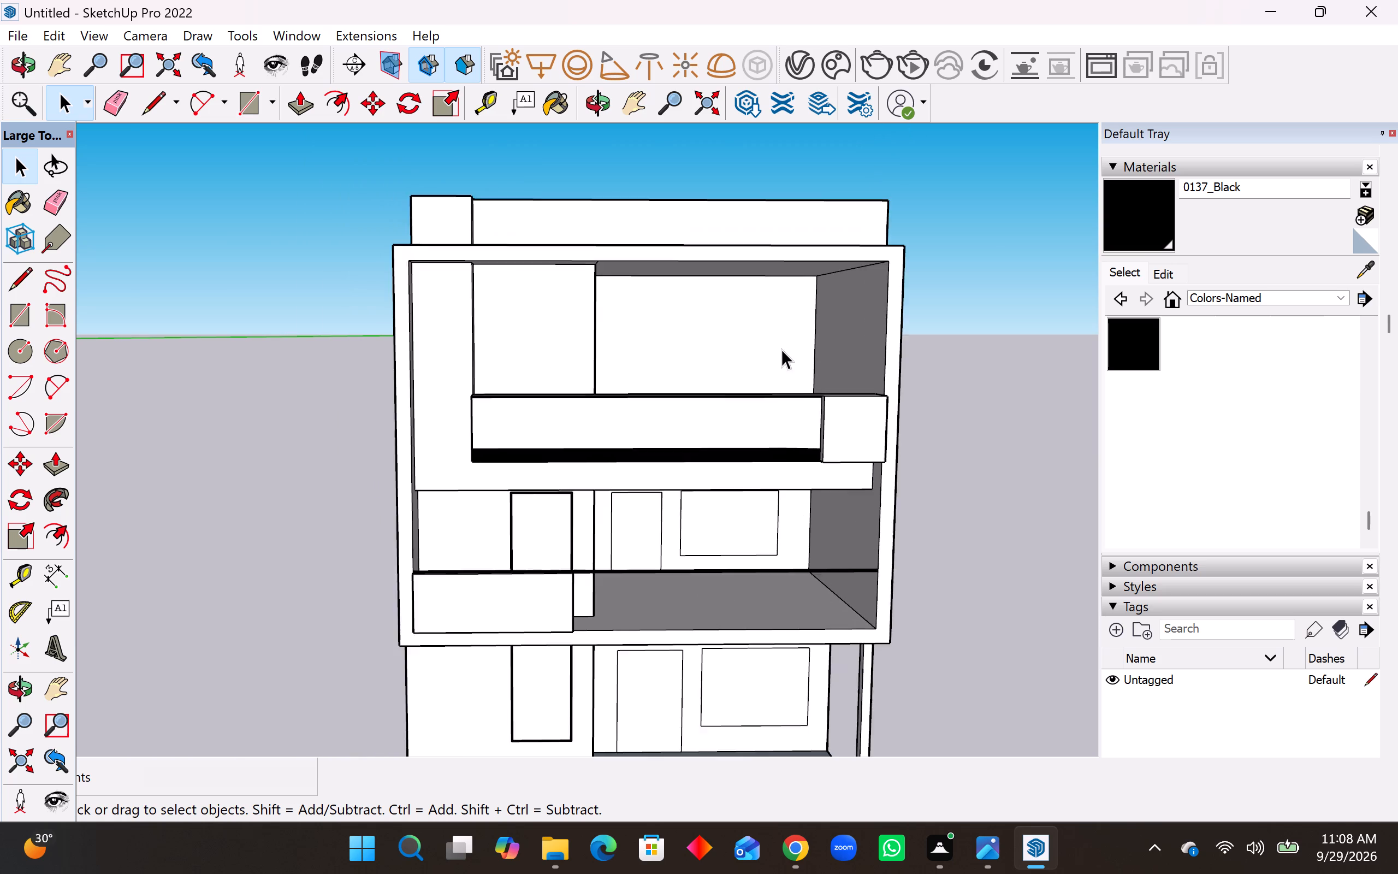
pyautogui.scroll(3, 781, 349)
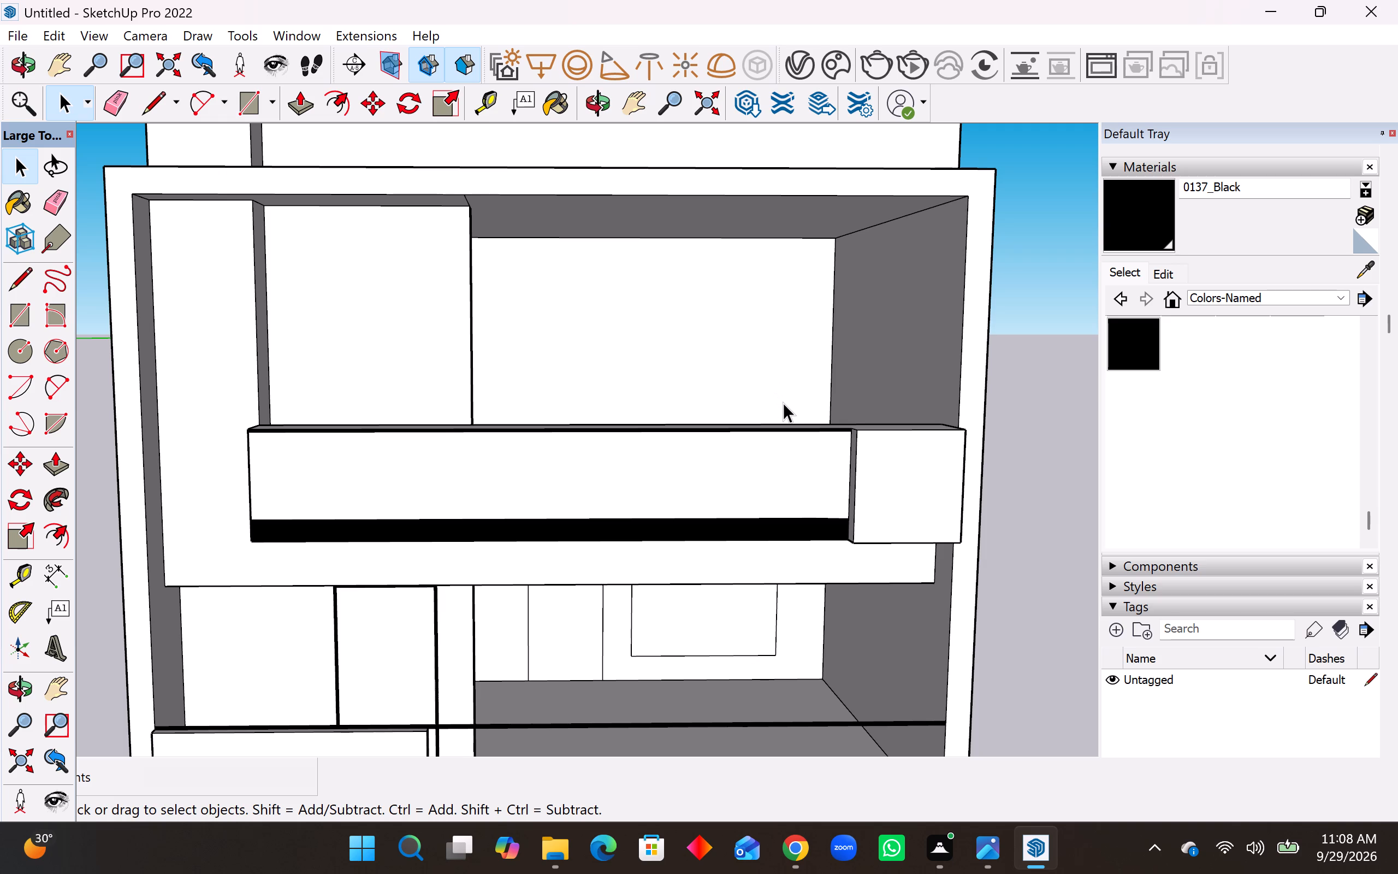
pyautogui.scroll(-3, 782, 413)
pyautogui.moveTo(684, 366); pyautogui.dragTo(670, 430, button='middle')
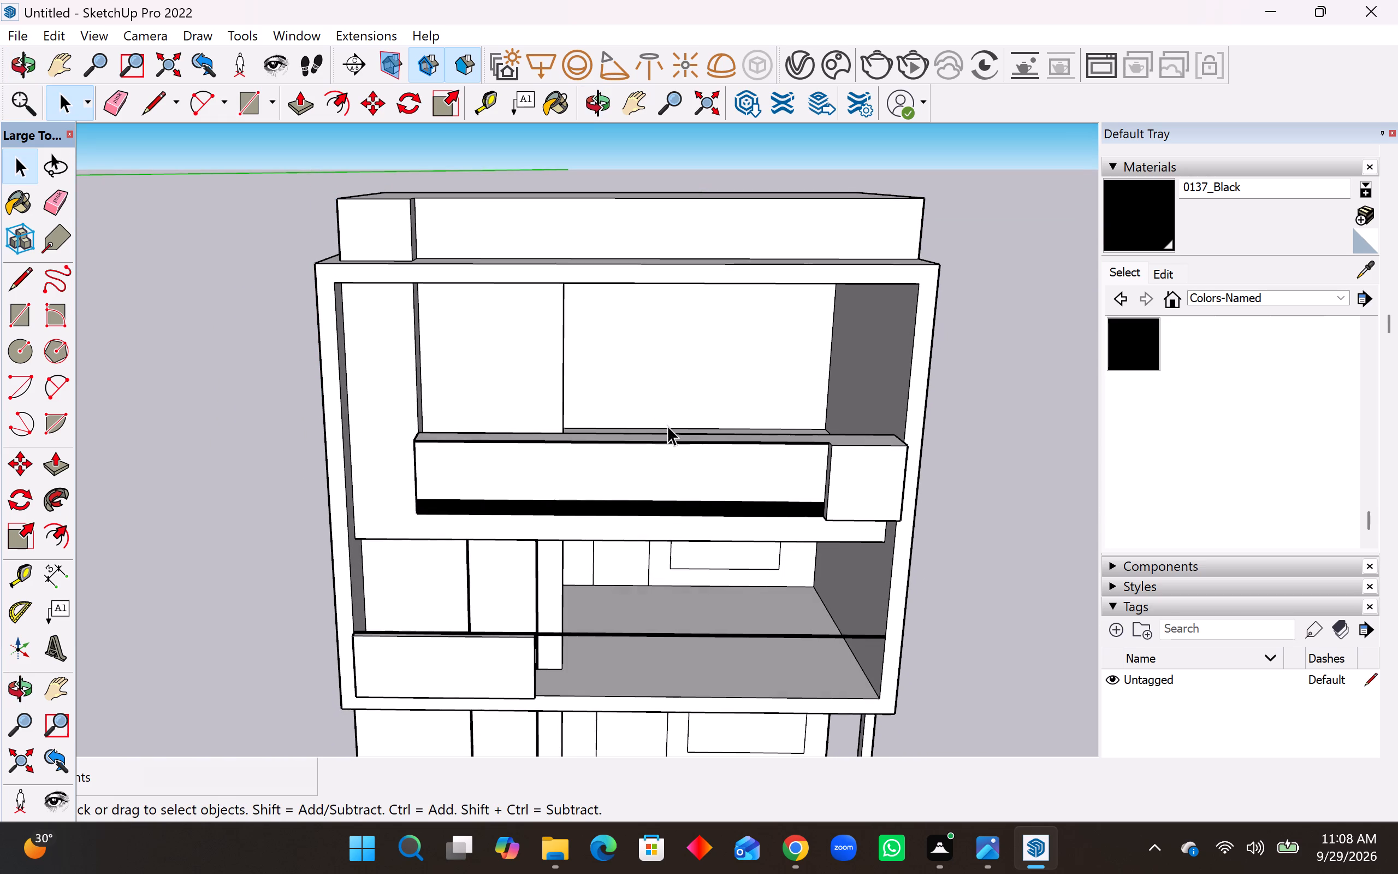
pyautogui.moveTo(636, 409); pyautogui.dragTo(640, 424, button='middle')
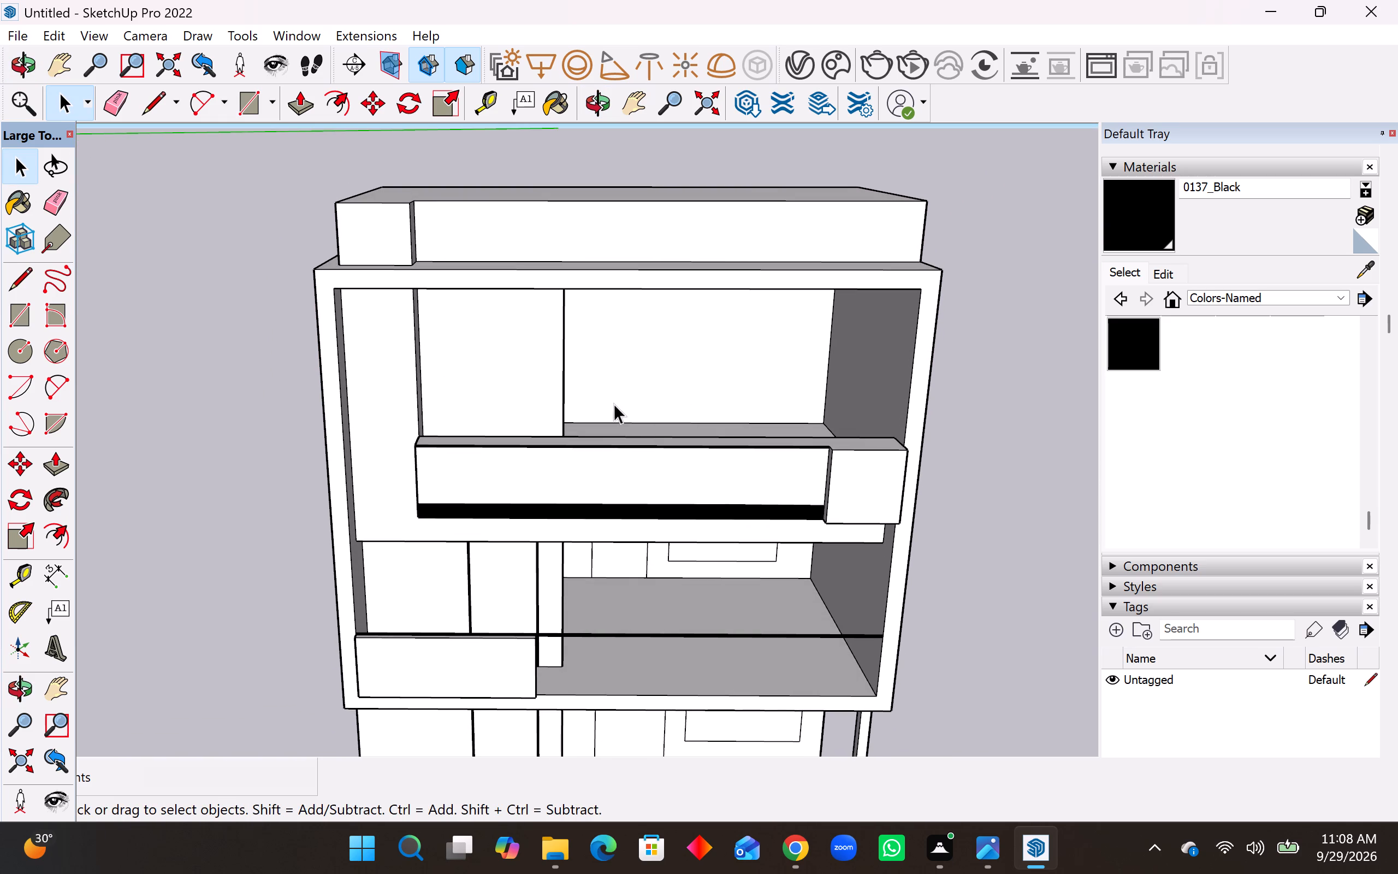
pyautogui.click(26, 324)
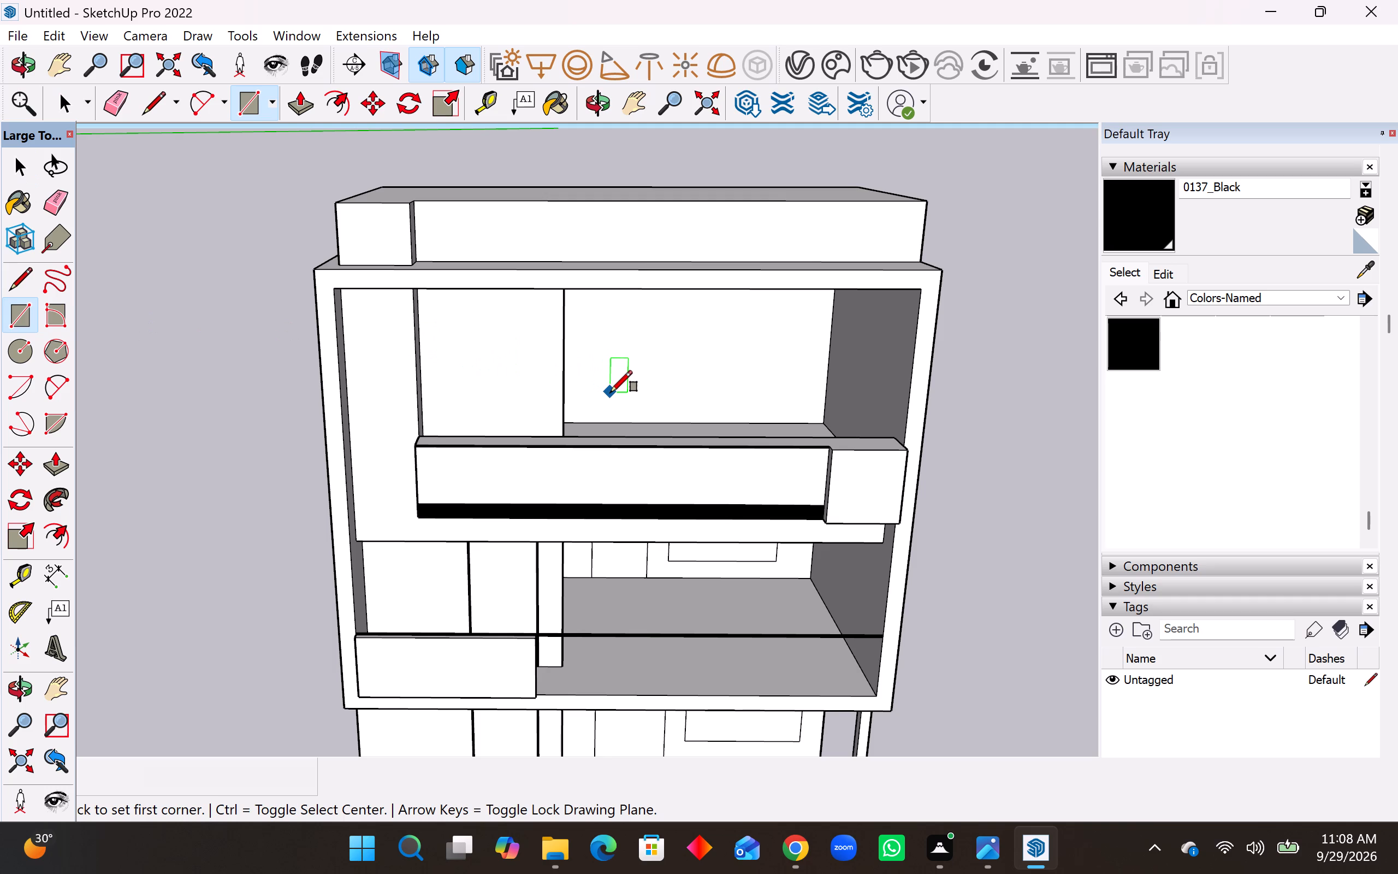
pyautogui.moveTo(626, 401); pyautogui.dragTo(624, 358, button='middle')
pyautogui.moveTo(626, 353); pyautogui.dragTo(608, 342, button='middle')
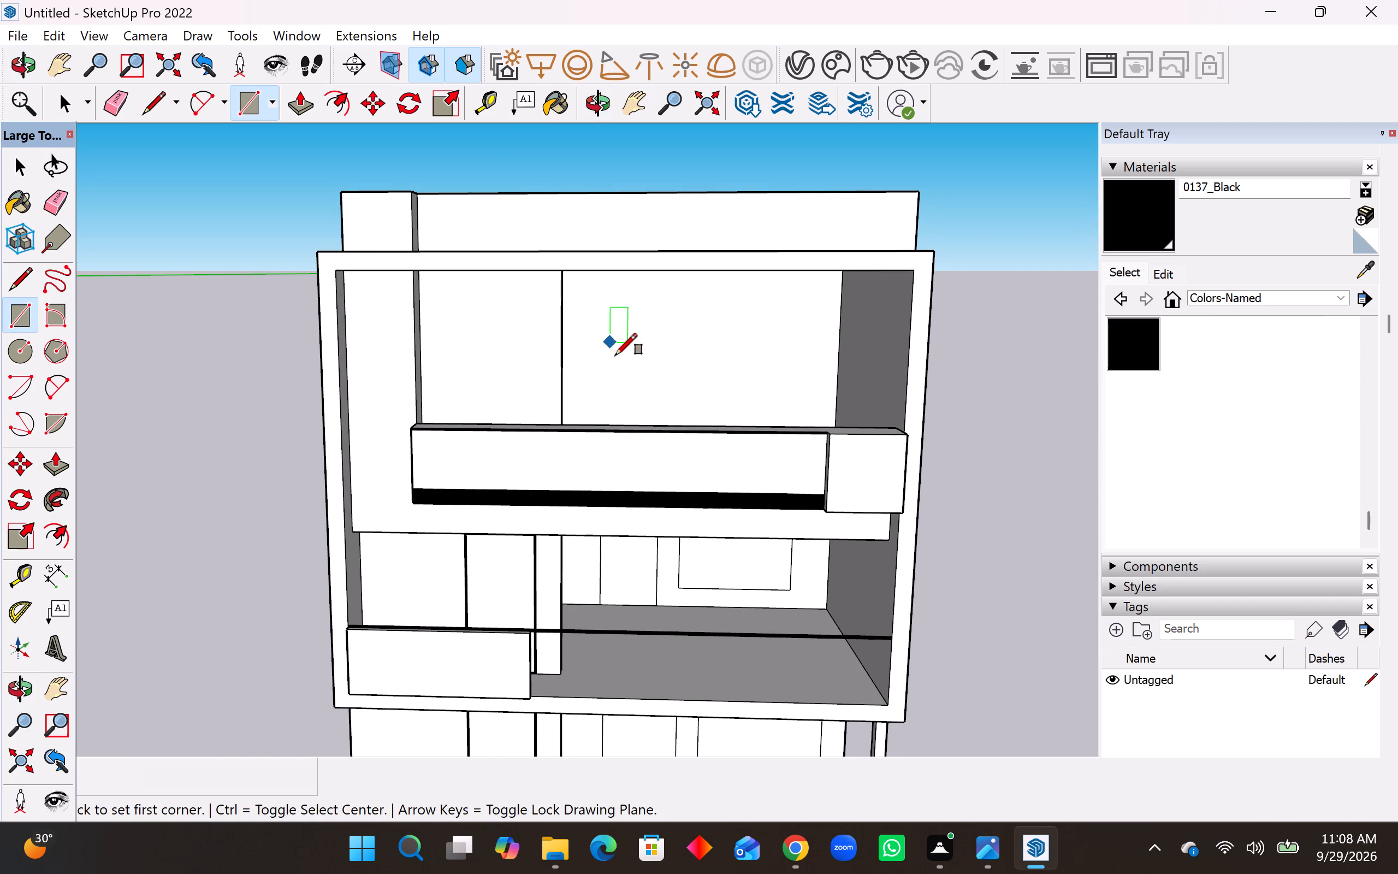
pyautogui.scroll(3, 623, 414)
pyautogui.moveTo(624, 414); pyautogui.dragTo(627, 433, button='middle')
pyautogui.moveTo(629, 431); pyautogui.dragTo(630, 447, button='middle')
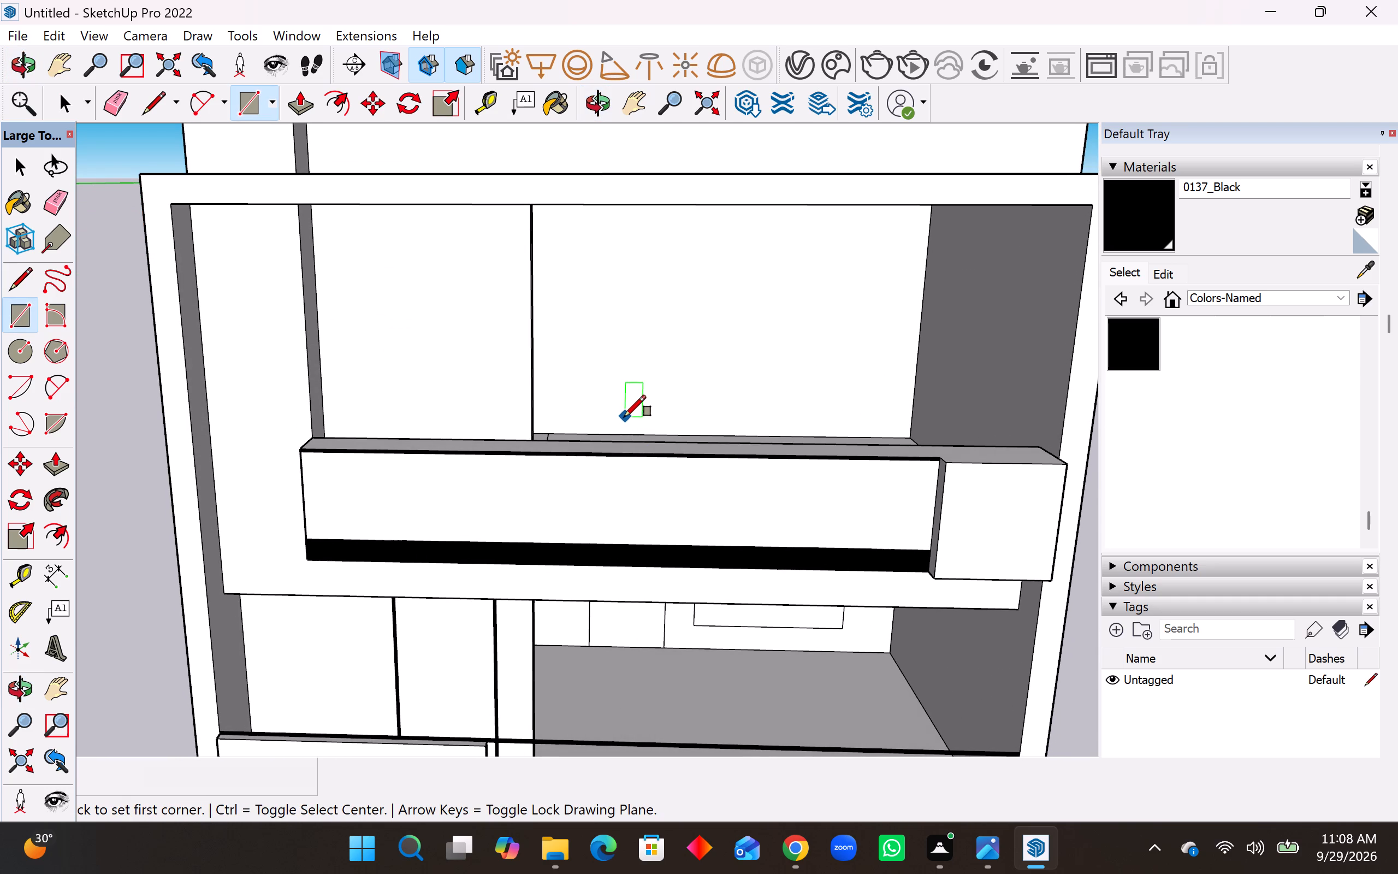
pyautogui.click(617, 416)
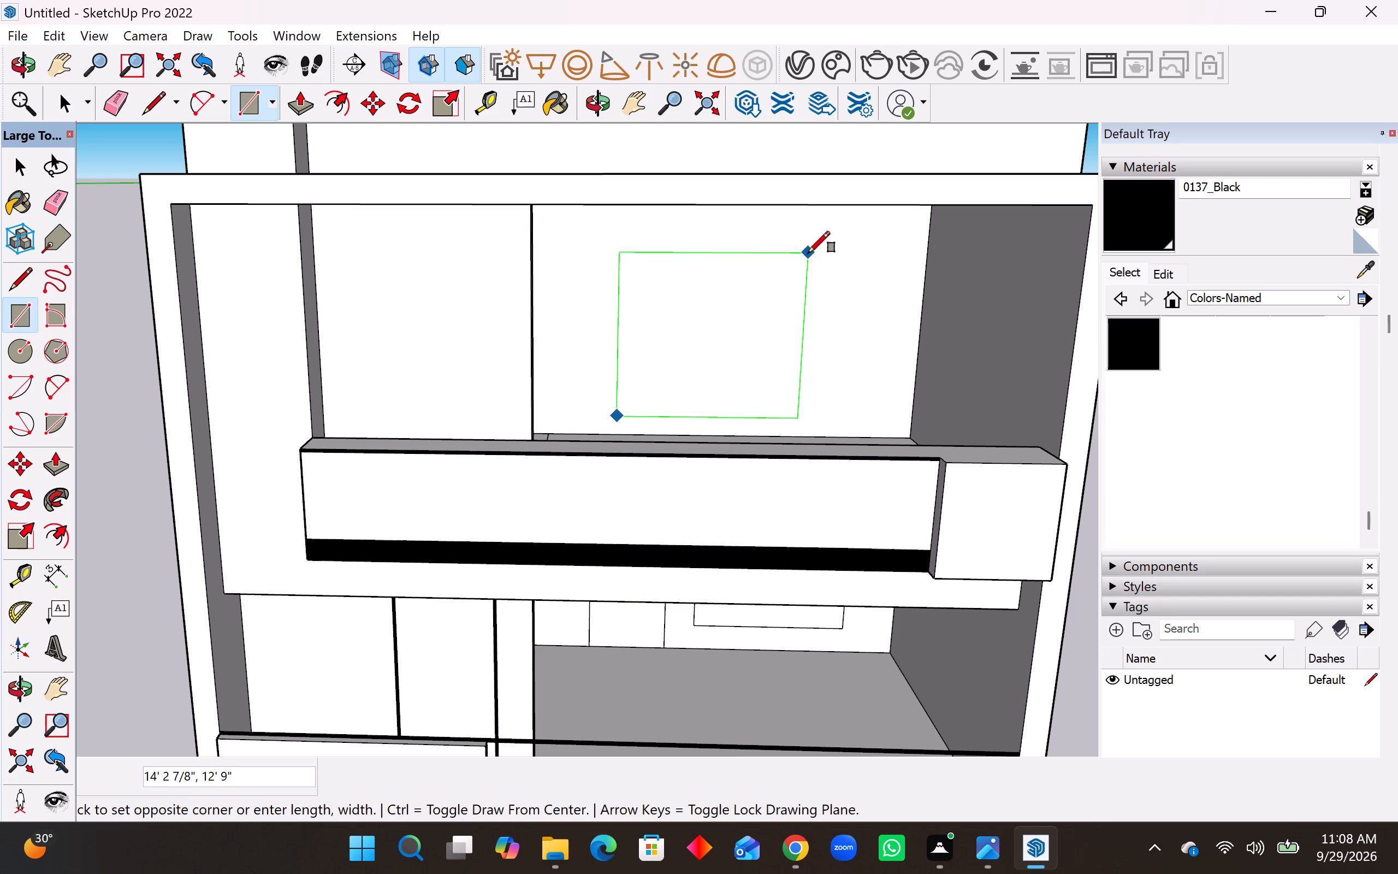
pyautogui.moveTo(809, 252); pyautogui.dragTo(812, 207, button='middle')
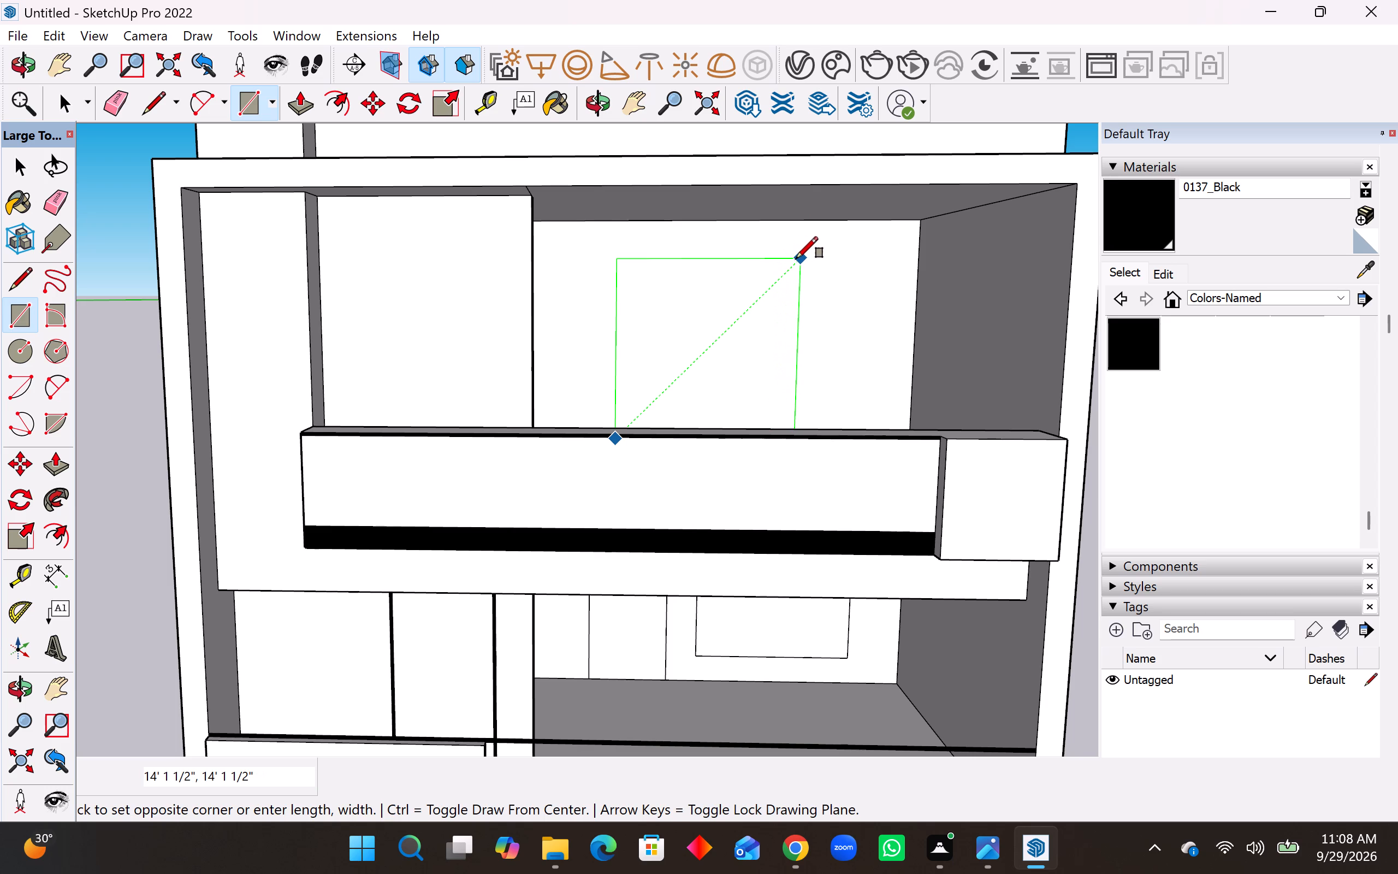
pyautogui.click(796, 258)
# Examine the whole front facade and the opening outlines on all three floors.
pyautogui.scroll(-5, 766, 452)
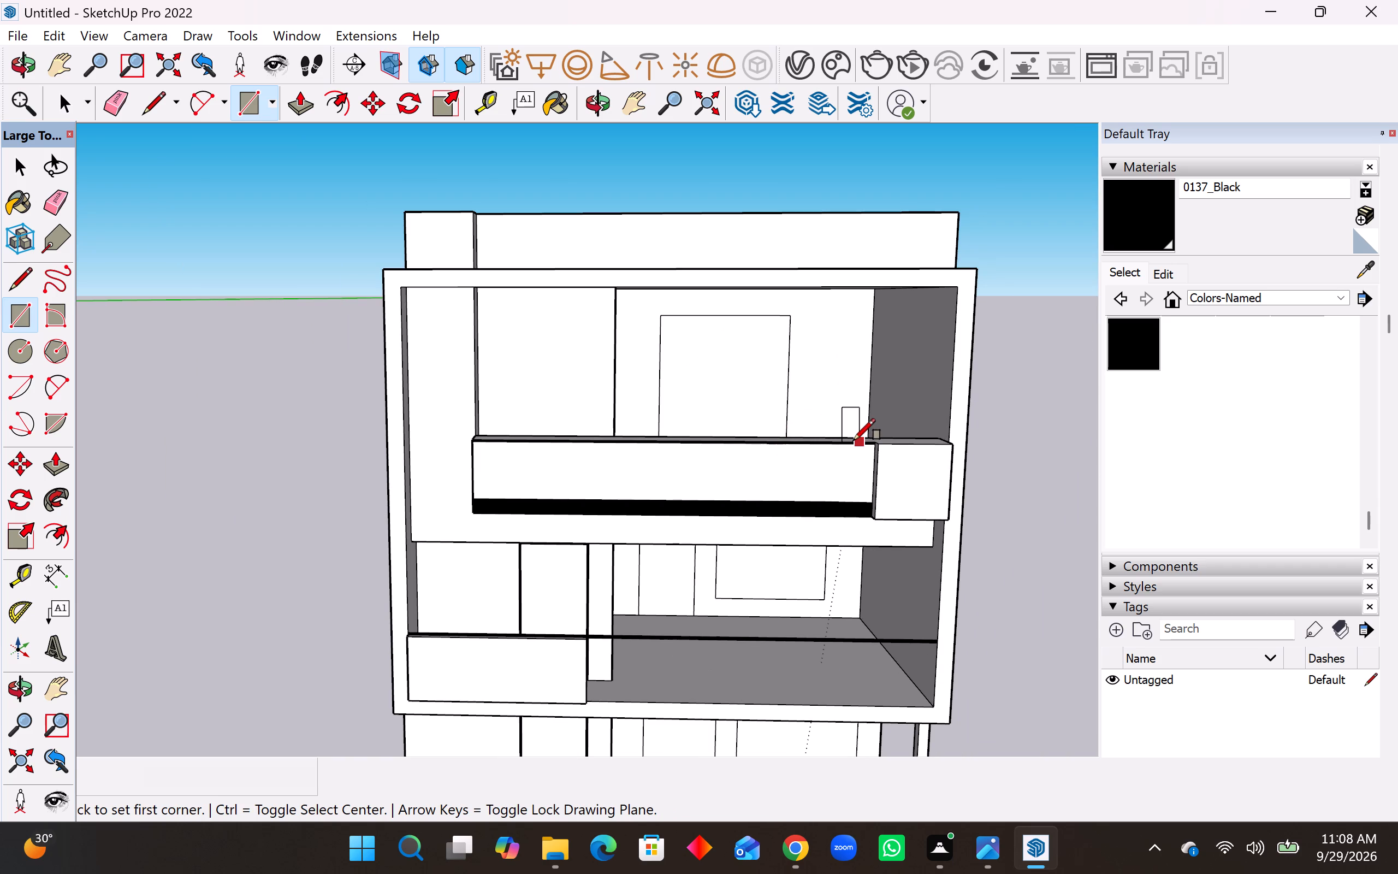
pyautogui.moveTo(855, 440); pyautogui.dragTo(839, 432, button='middle')
pyautogui.scroll(-2, 837, 447)
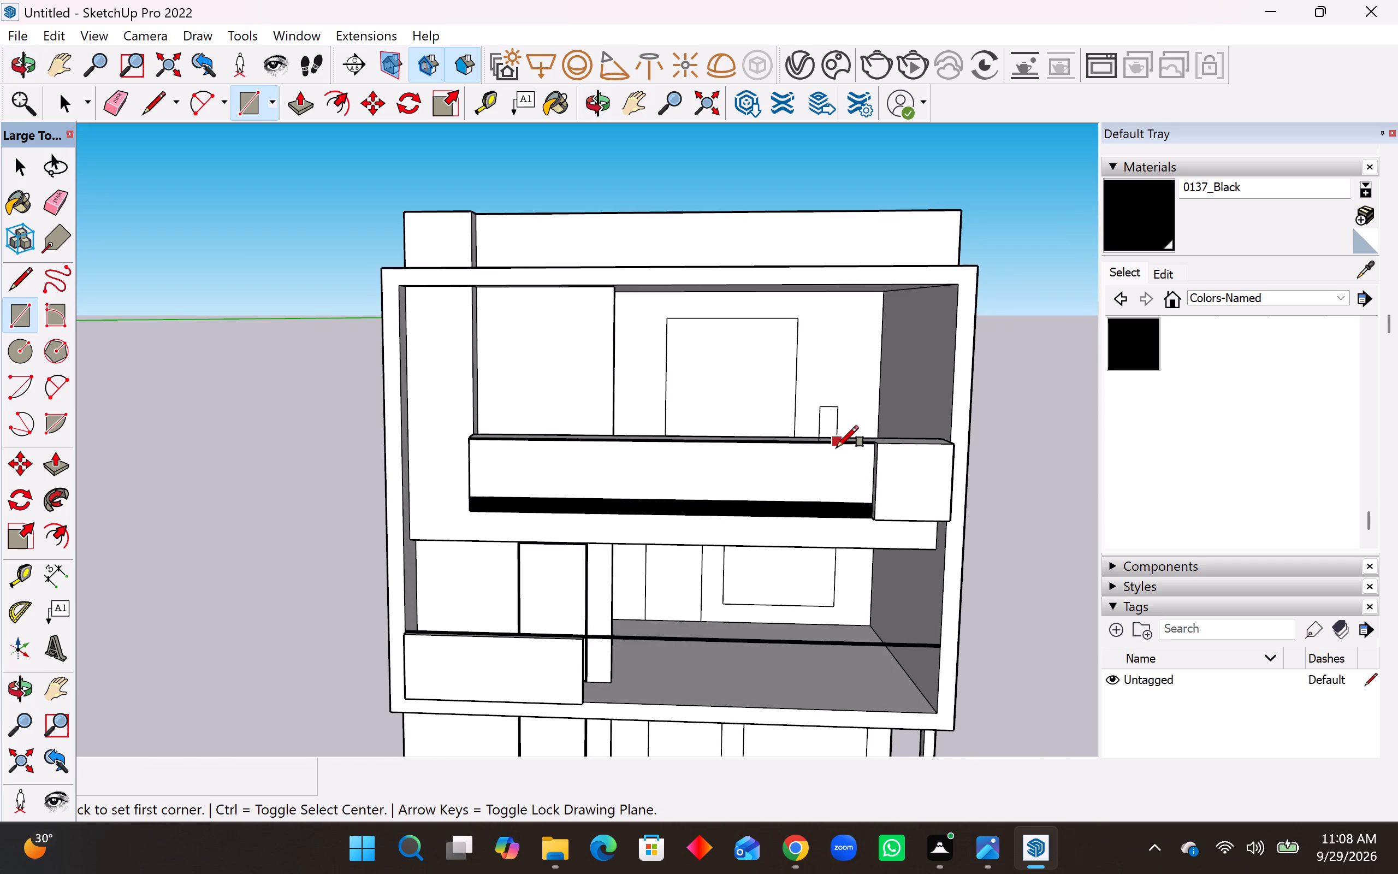
pyautogui.scroll(-6, 837, 447)
pyautogui.moveTo(917, 463); pyautogui.dragTo(878, 476, button='middle')
pyautogui.middleClick(878, 476)
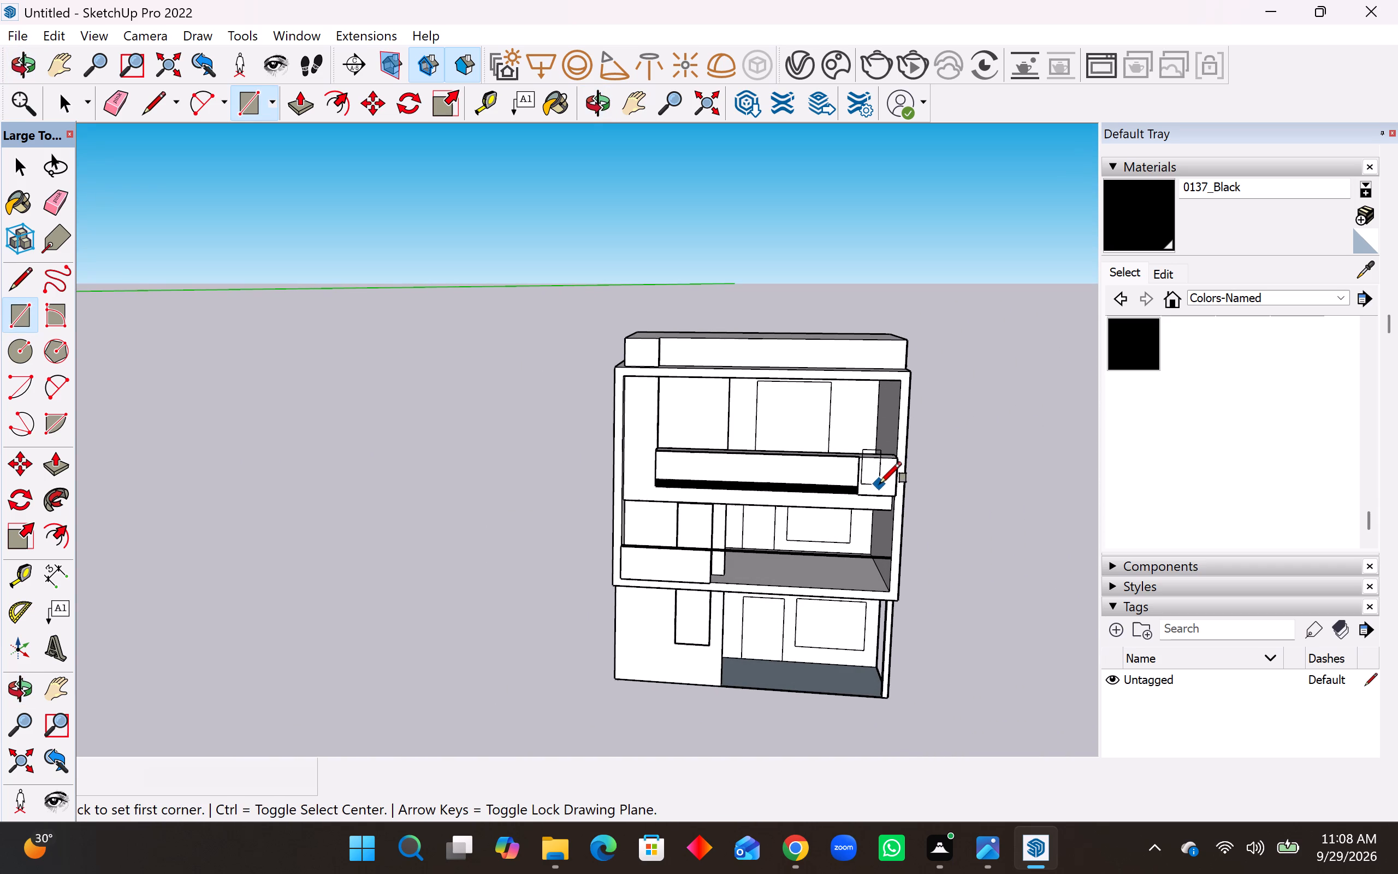
pyautogui.moveTo(881, 445); pyautogui.dragTo(889, 400, button='middle')
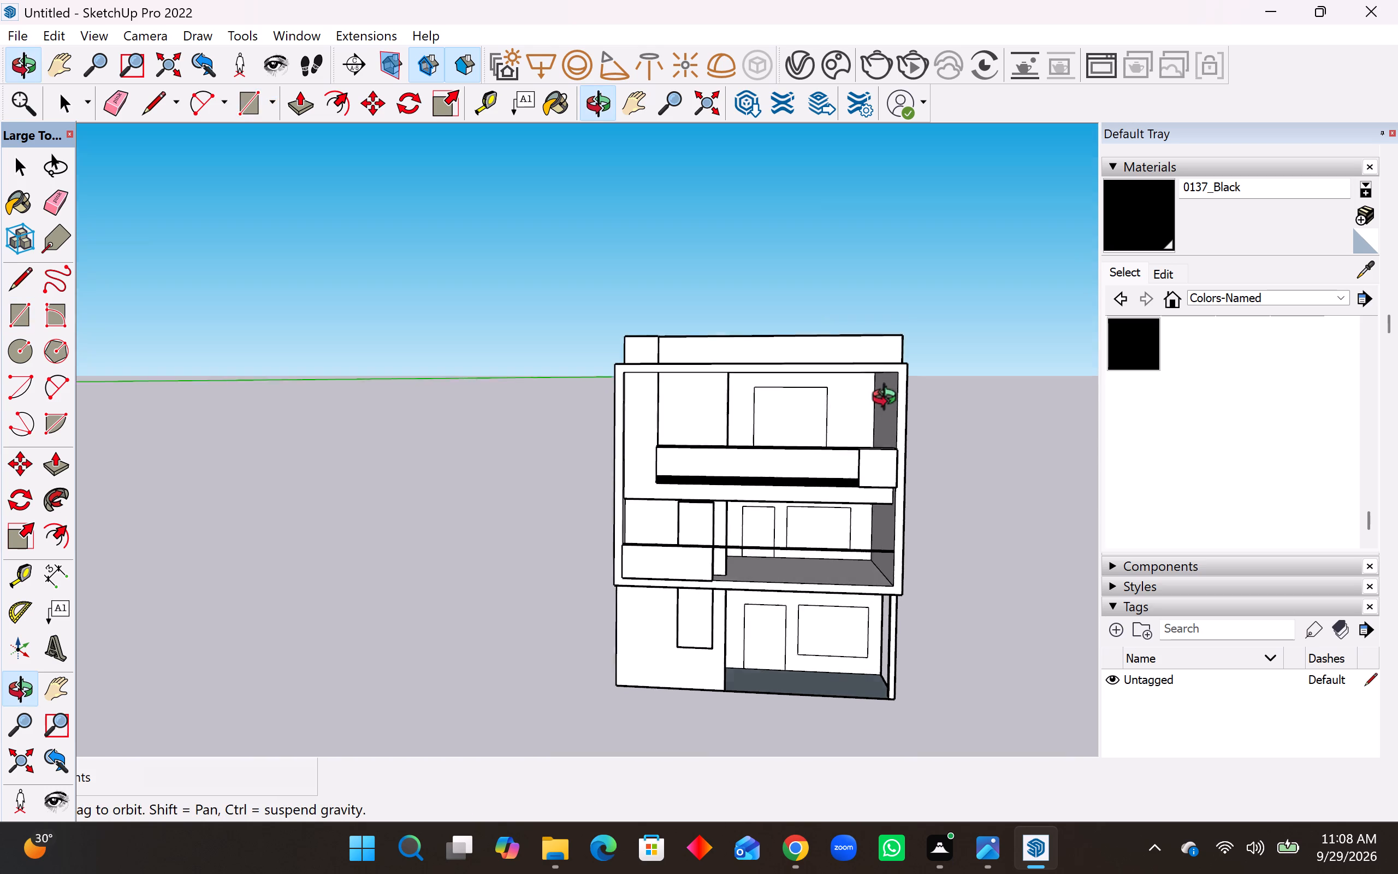
# Examine the front facade and its door and window outlines from slightly different angles and distances.
pyautogui.moveTo(889, 400); pyautogui.dragTo(892, 392, button='middle')
pyautogui.moveTo(778, 471); pyautogui.dragTo(791, 470, button='middle')
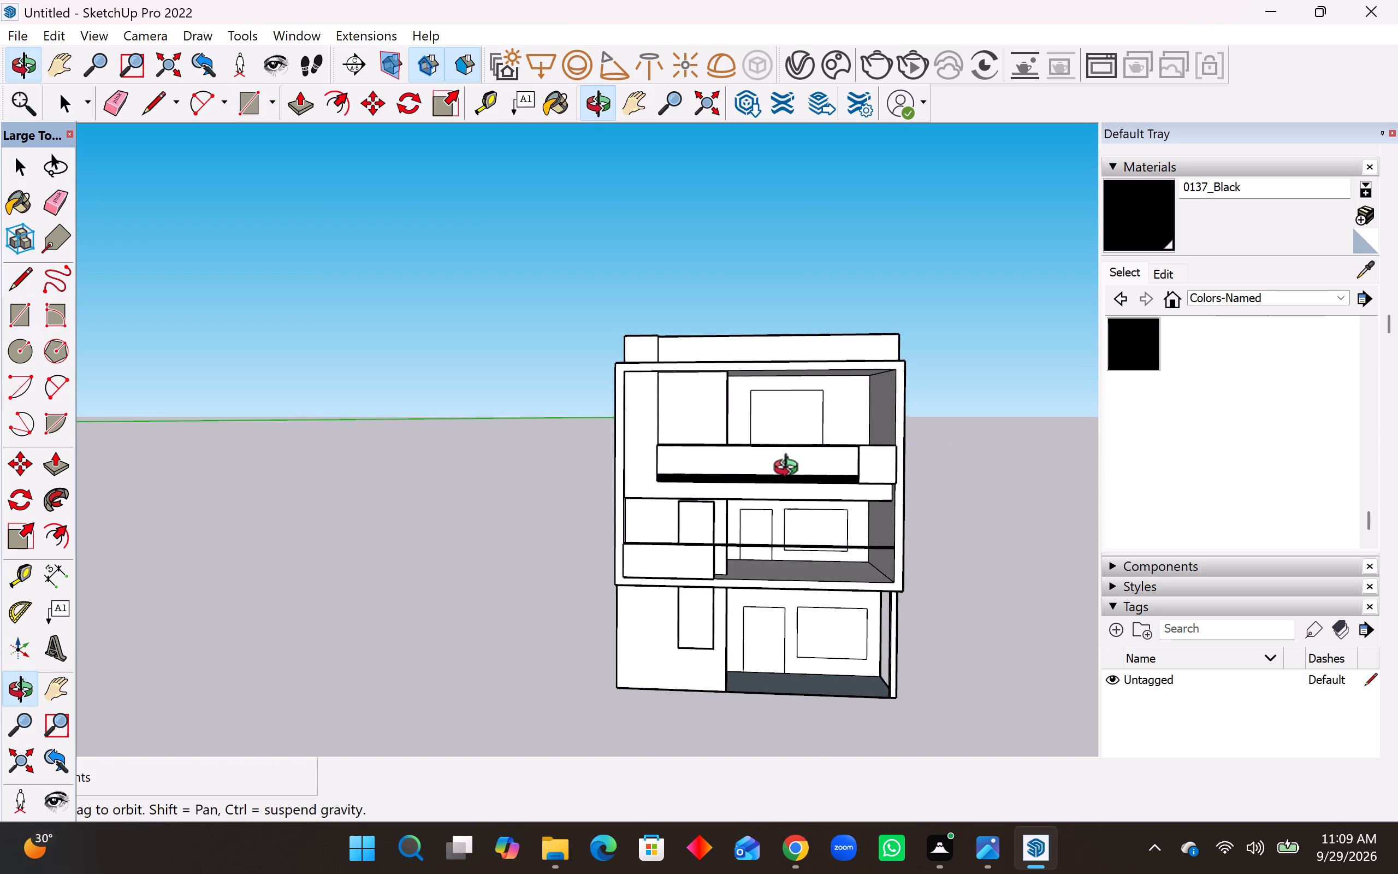
pyautogui.moveTo(791, 470); pyautogui.dragTo(819, 469, button='middle')
pyautogui.moveTo(876, 460); pyautogui.dragTo(876, 460, button='middle')
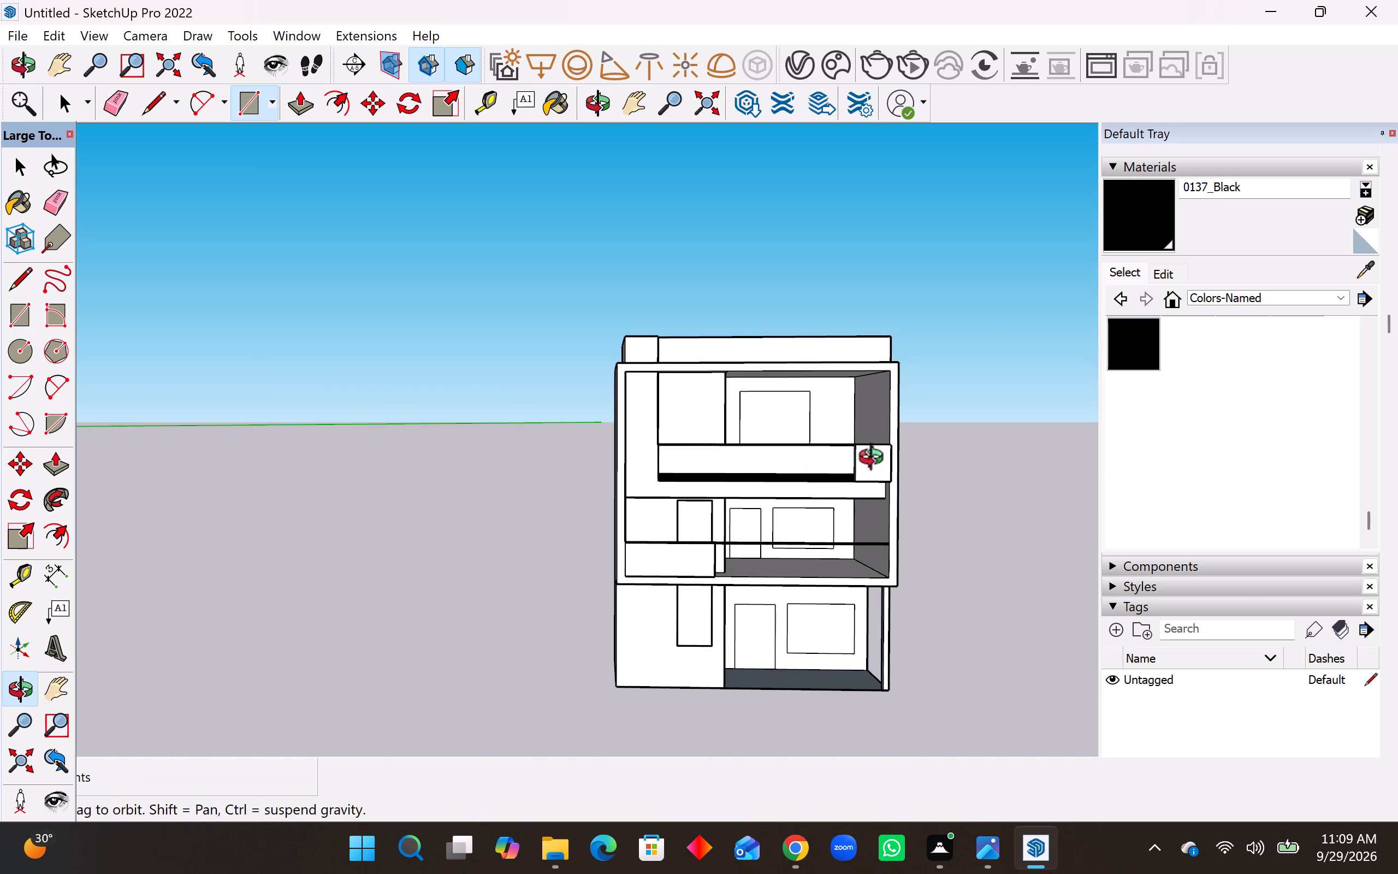
pyautogui.moveTo(876, 460); pyautogui.dragTo(834, 467, button='middle')
pyautogui.middleClick(834, 467)
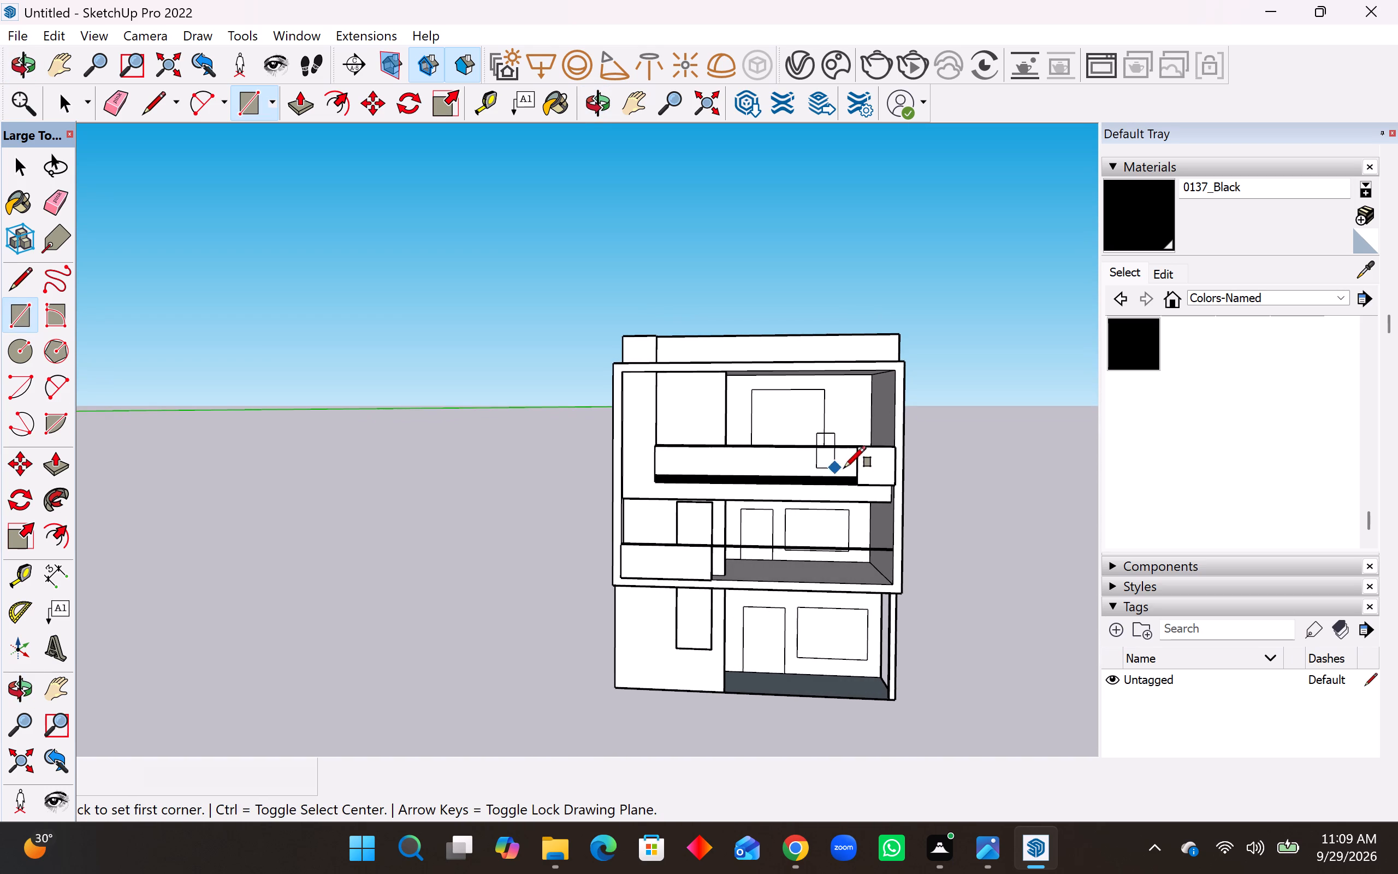
pyautogui.scroll(2, 903, 454)
pyautogui.scroll(-2, 977, 486)
pyautogui.scroll(3, 1024, 572)
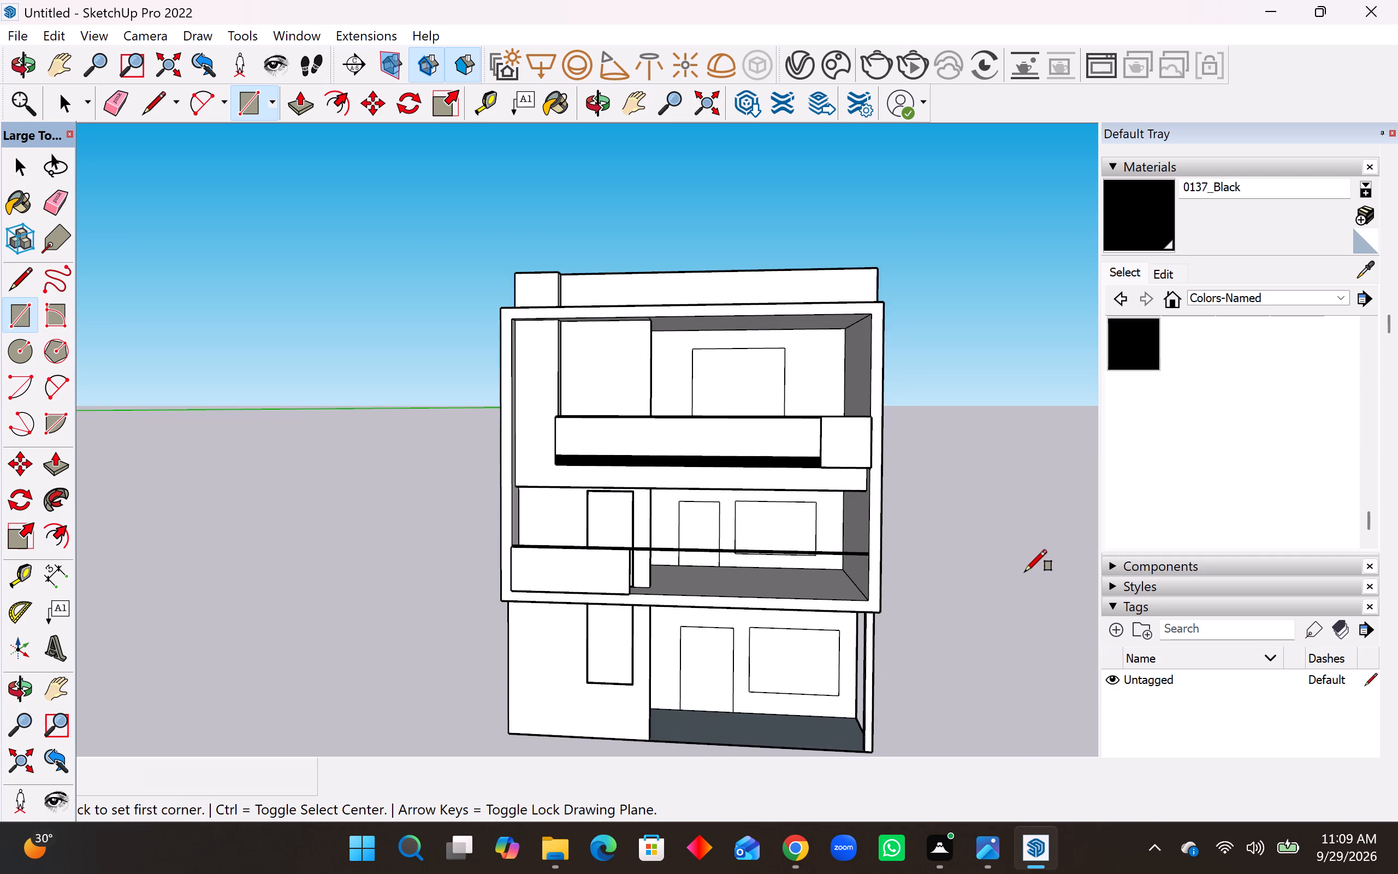
pyautogui.scroll(-3, 933, 453)
pyautogui.scroll(4, 1026, 612)
pyautogui.scroll(1, 960, 582)
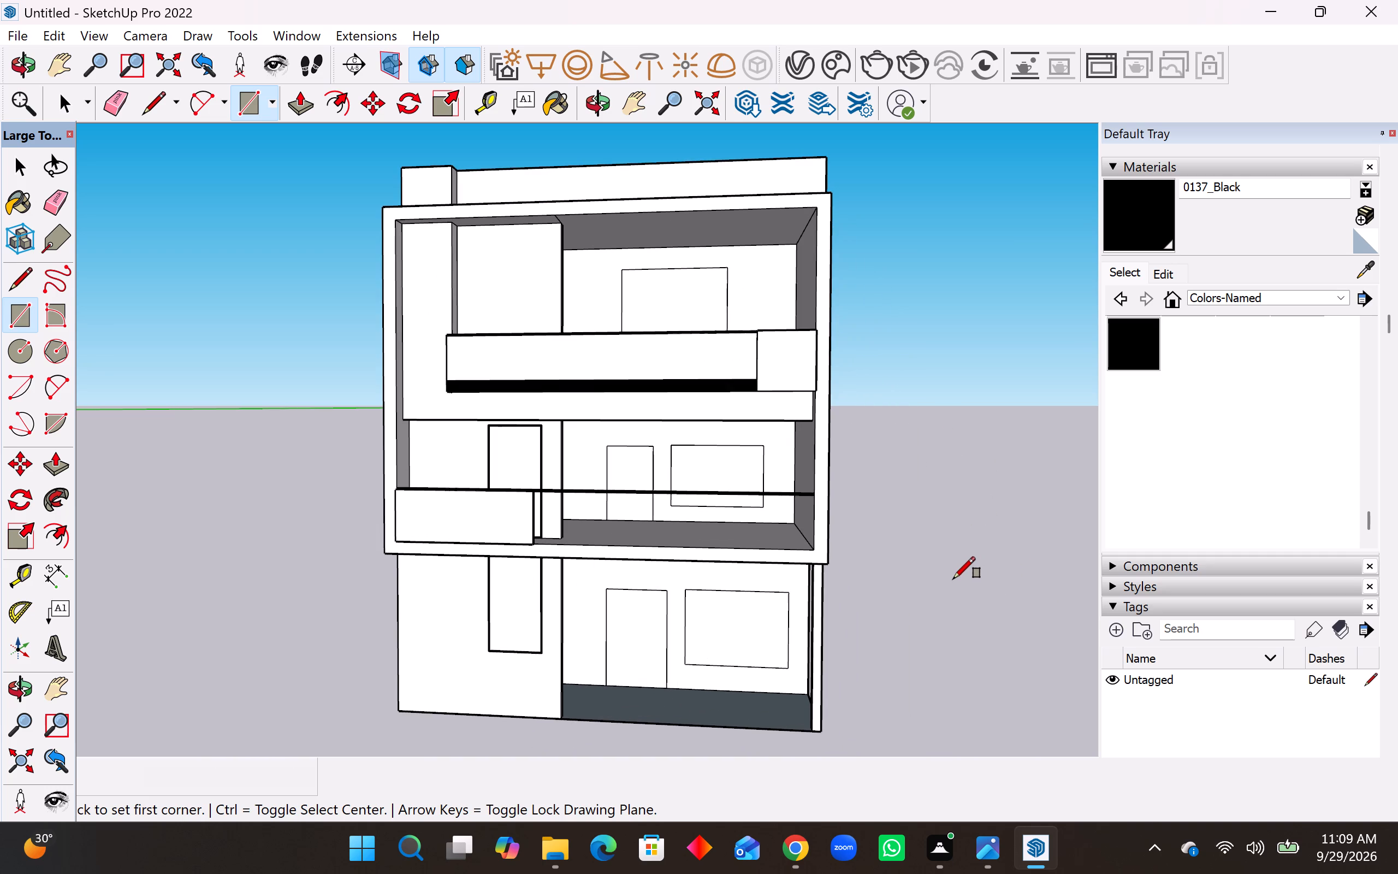
pyautogui.moveTo(951, 576); pyautogui.dragTo(952, 564, button='middle')
pyautogui.scroll(-1, 863, 553)
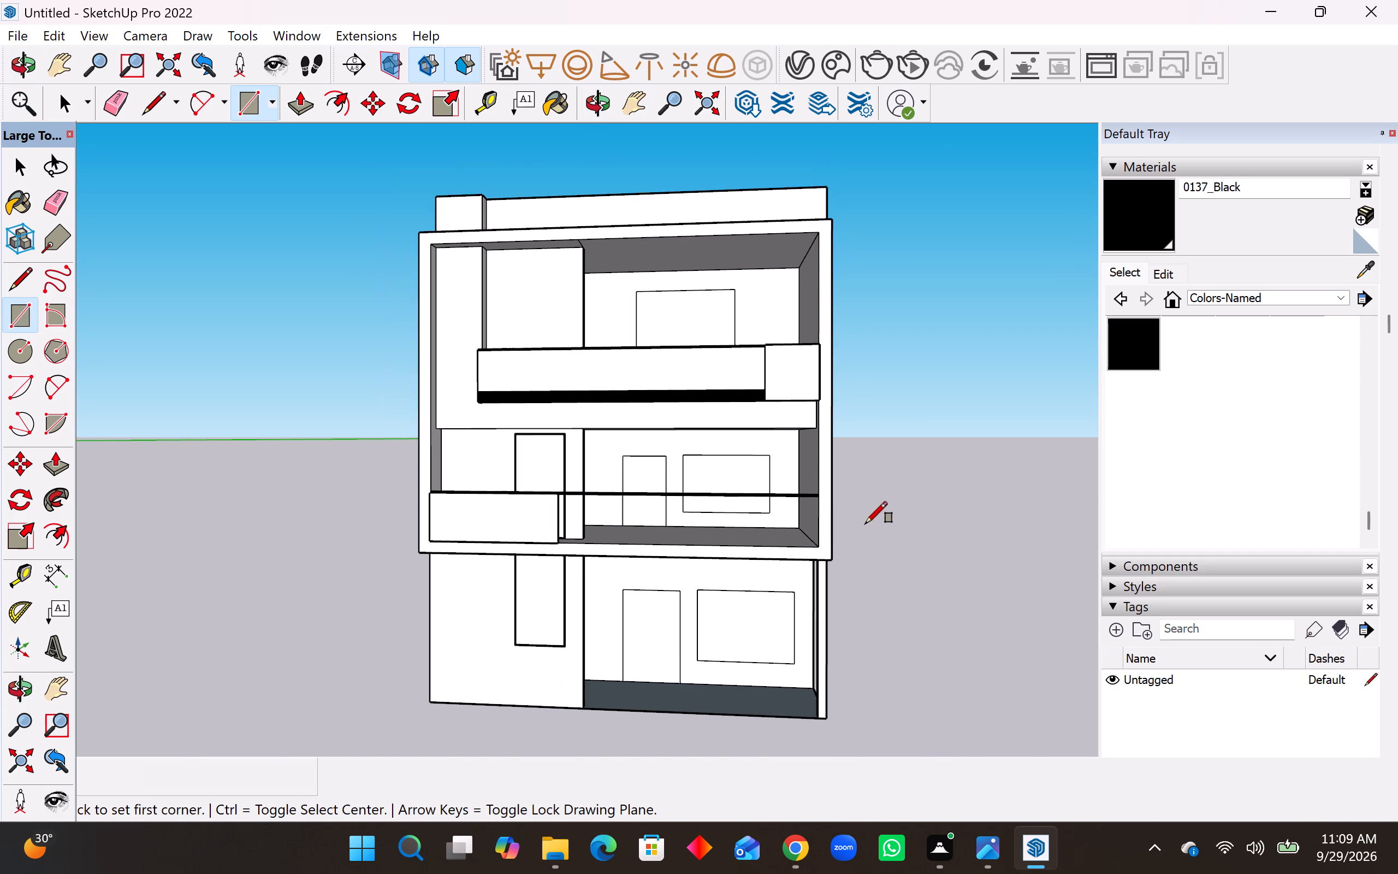
pyautogui.scroll(2, 877, 469)
pyautogui.middleClick(877, 469)
pyautogui.middleClick(877, 469)
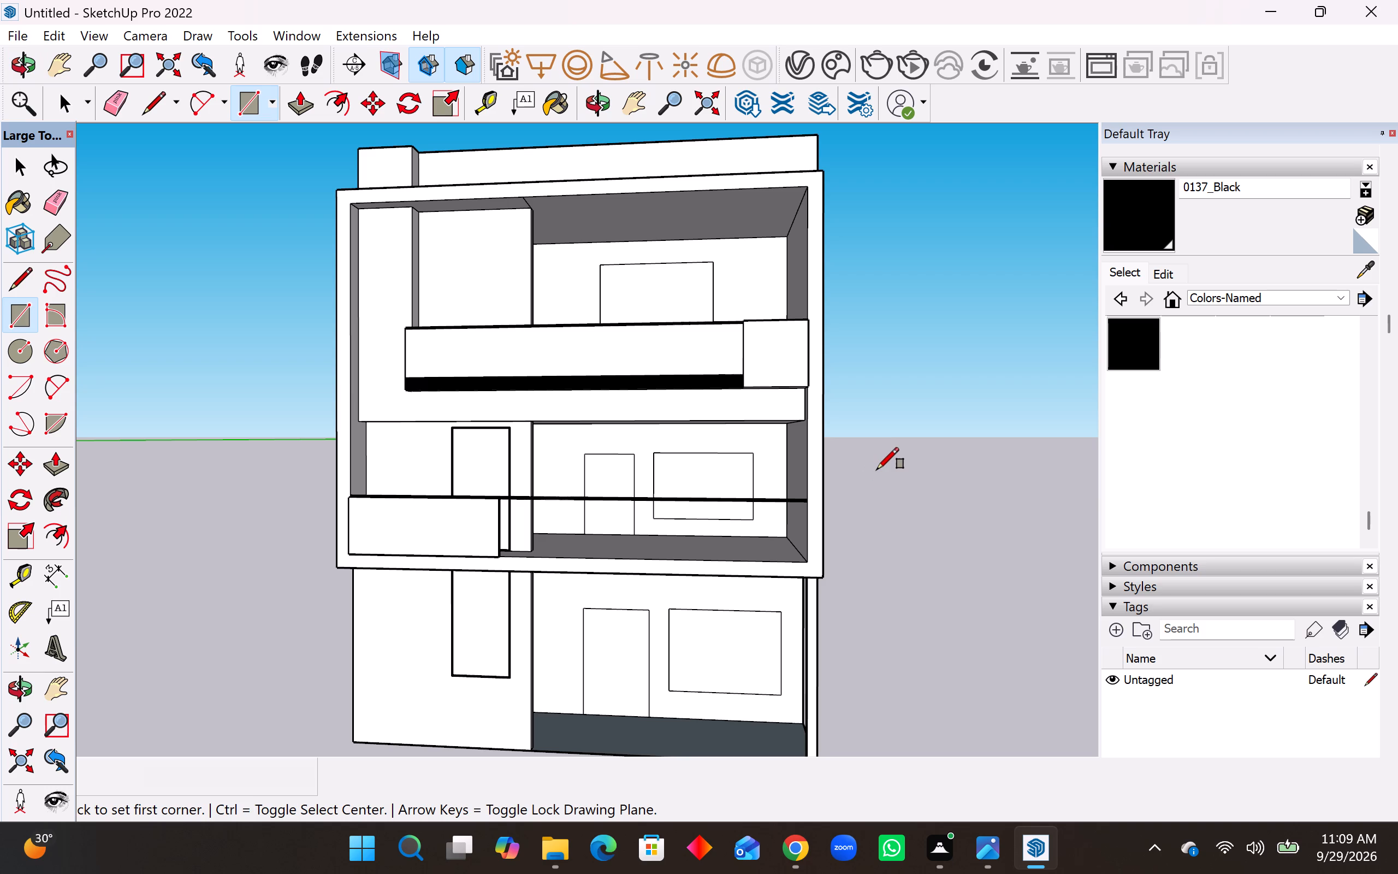
pyautogui.scroll(-1, 862, 468)
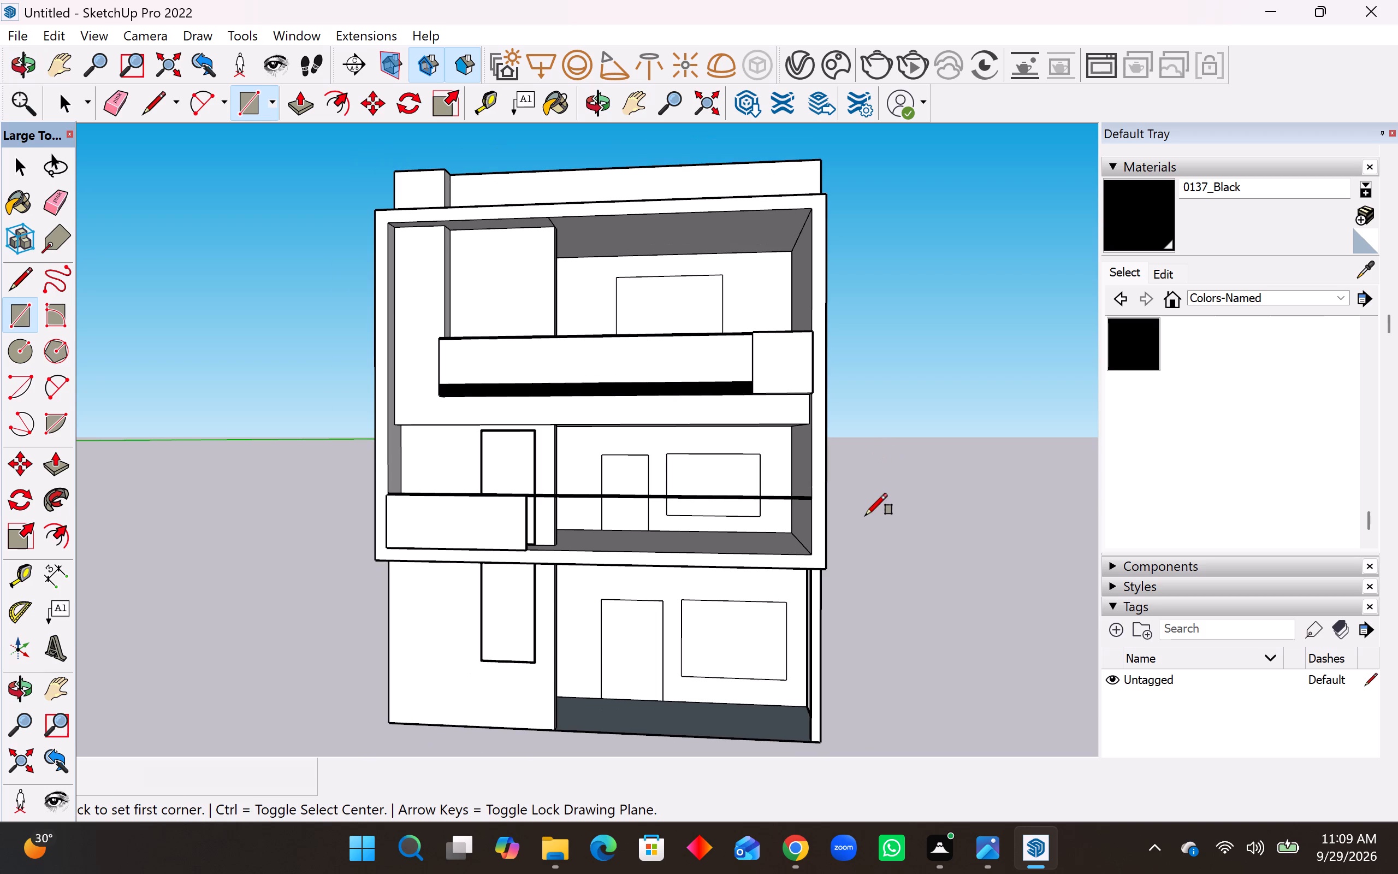
pyautogui.moveTo(856, 494); pyautogui.dragTo(858, 518, button='middle')
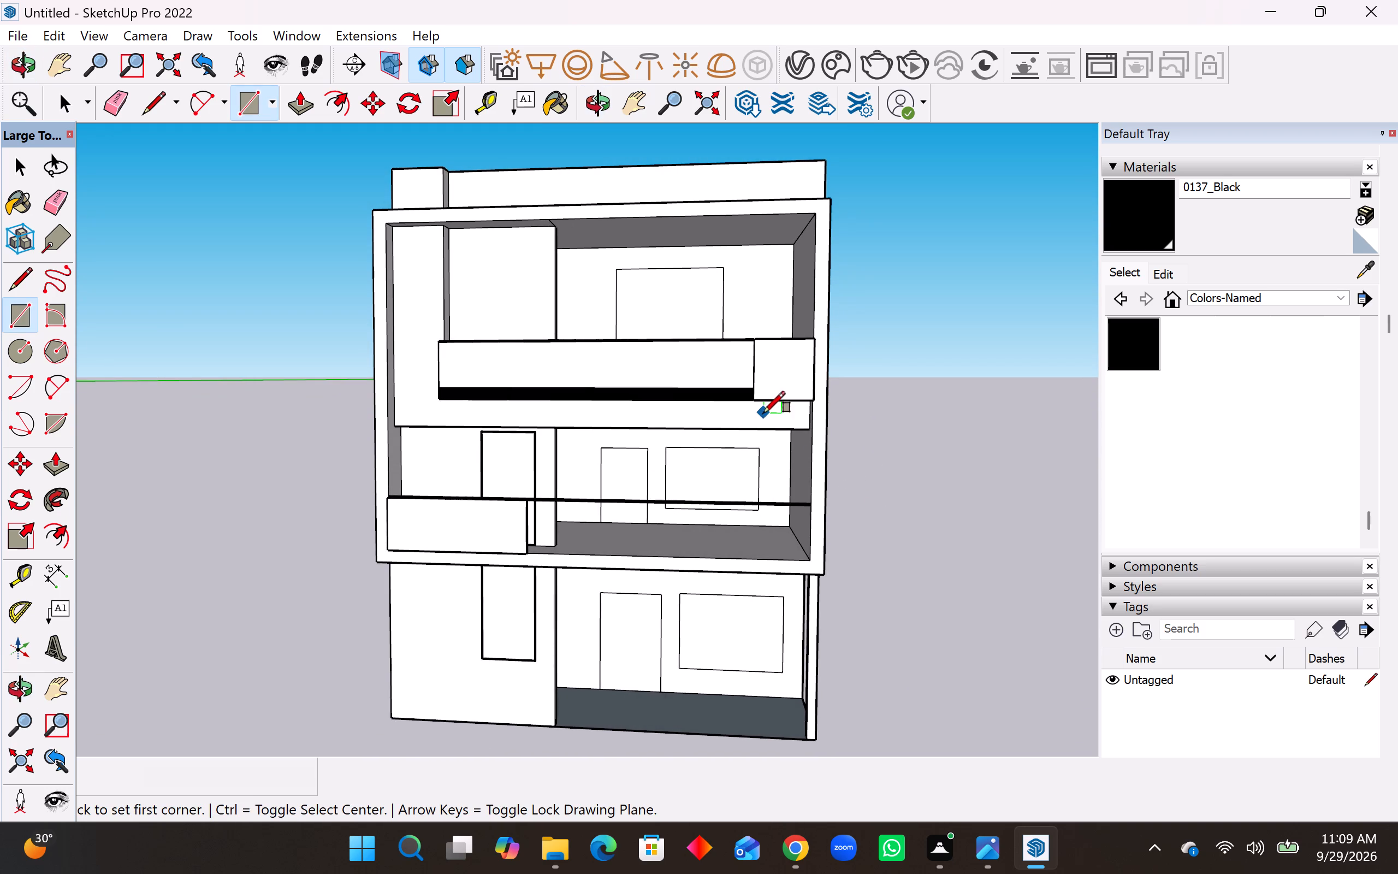
# Paint the front of the top floor's stair-side wall panel with Stone Coursed Rough from the Brick, Cladding and Siding collection.
pyautogui.press('space')
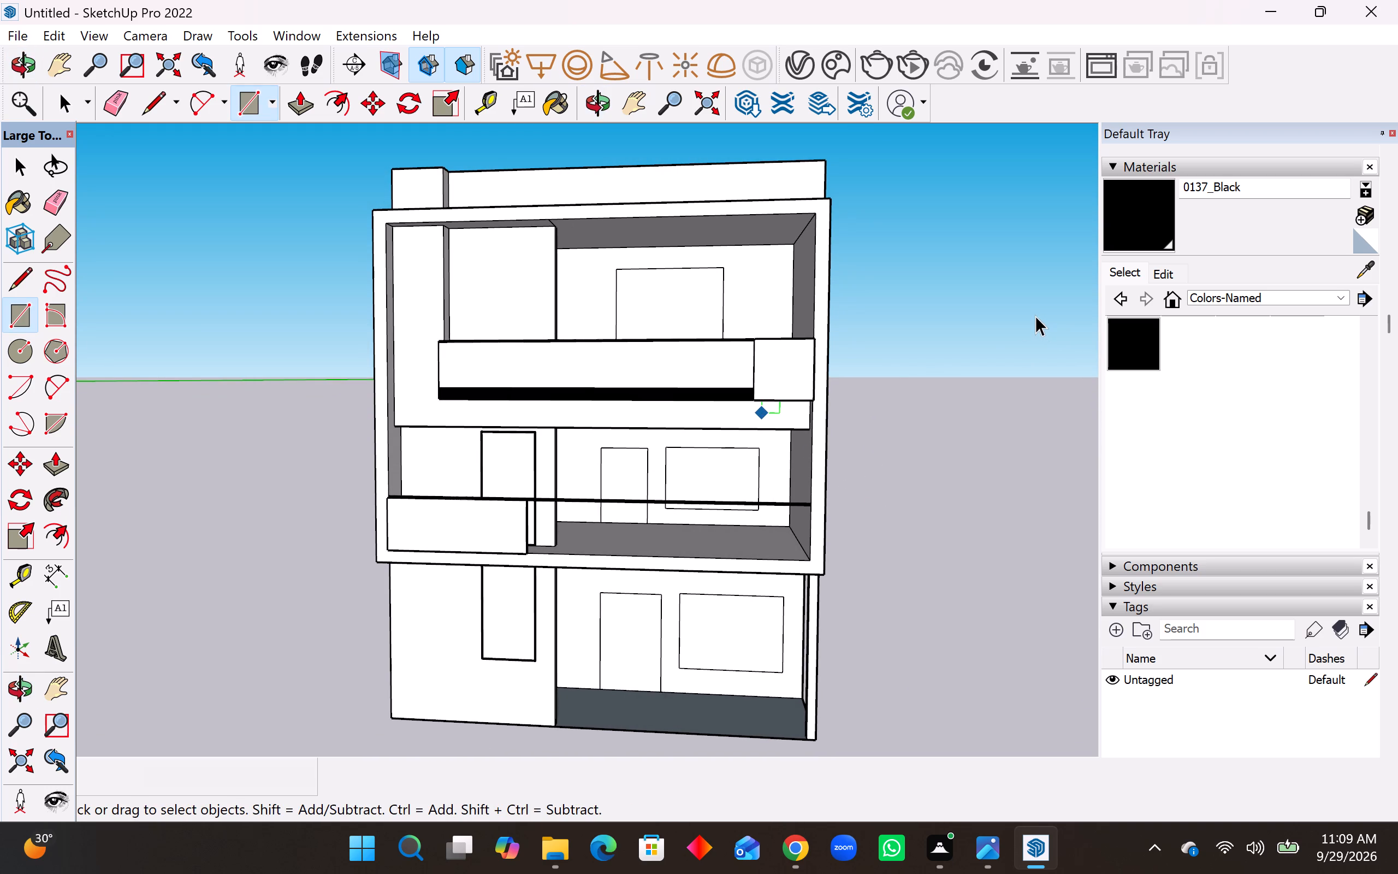
pyautogui.click(1169, 268)
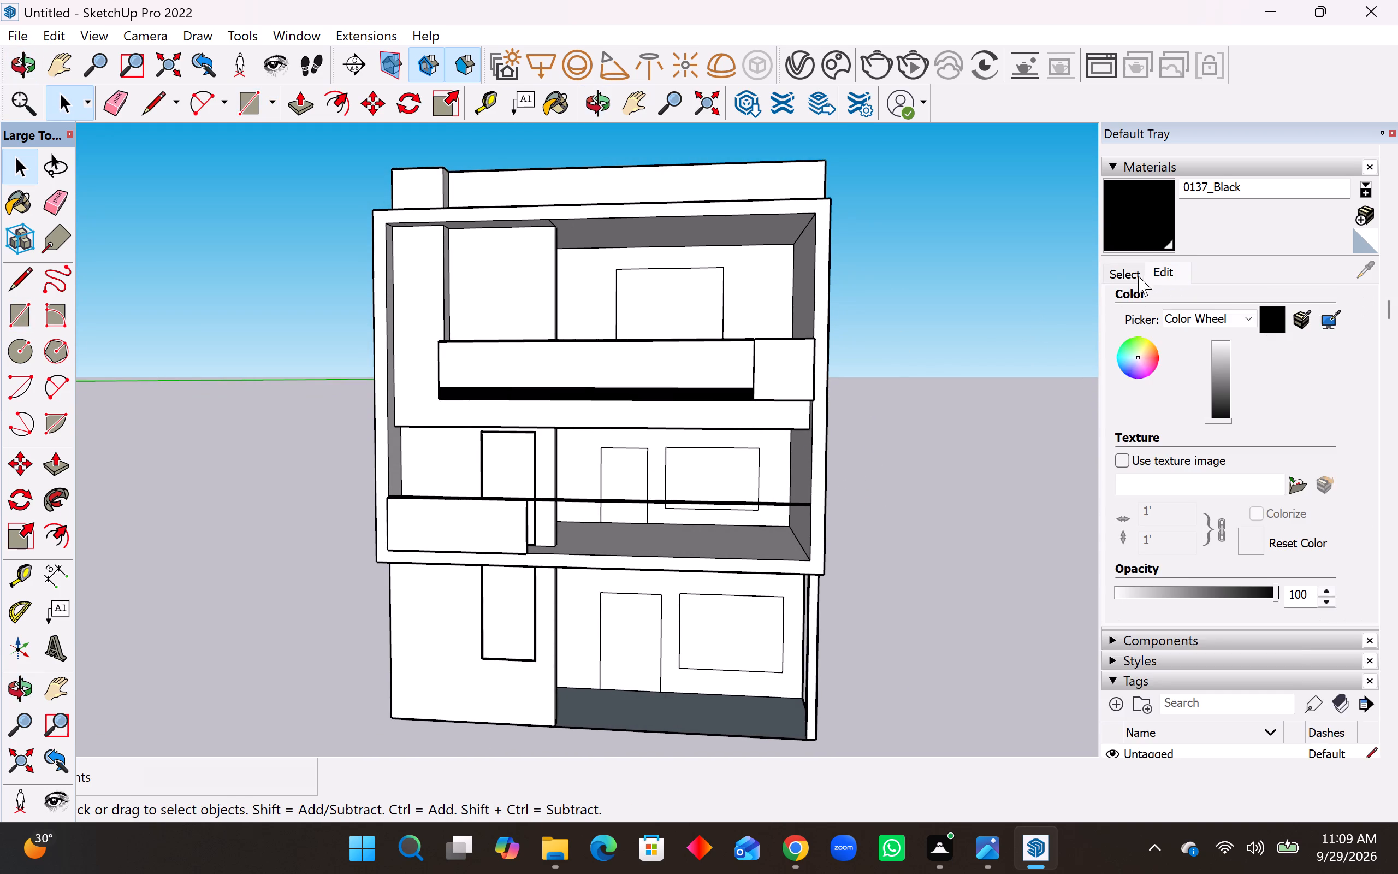
pyautogui.click(1127, 280)
pyautogui.click(1258, 293)
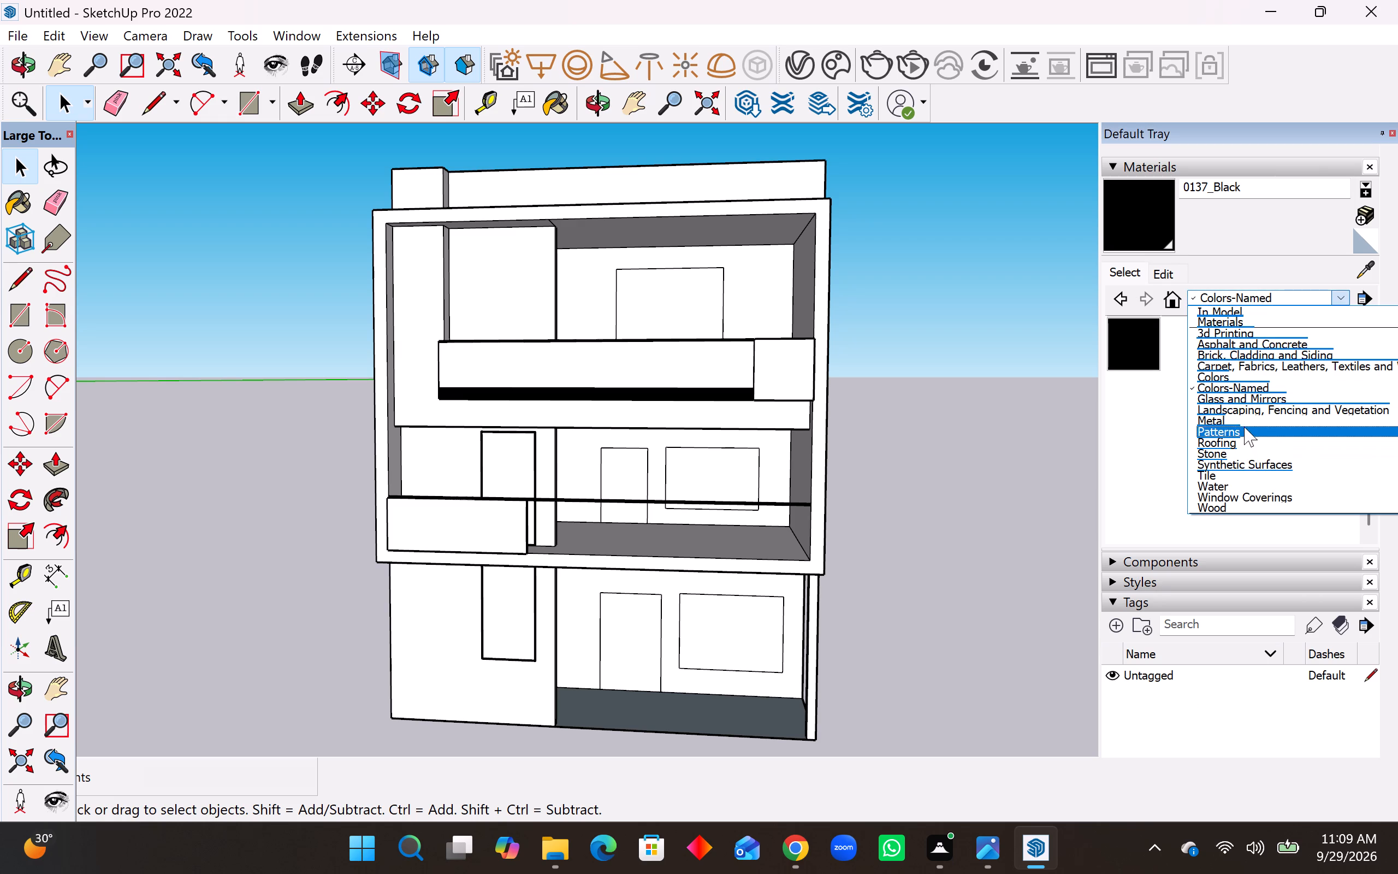
pyautogui.click(1230, 354)
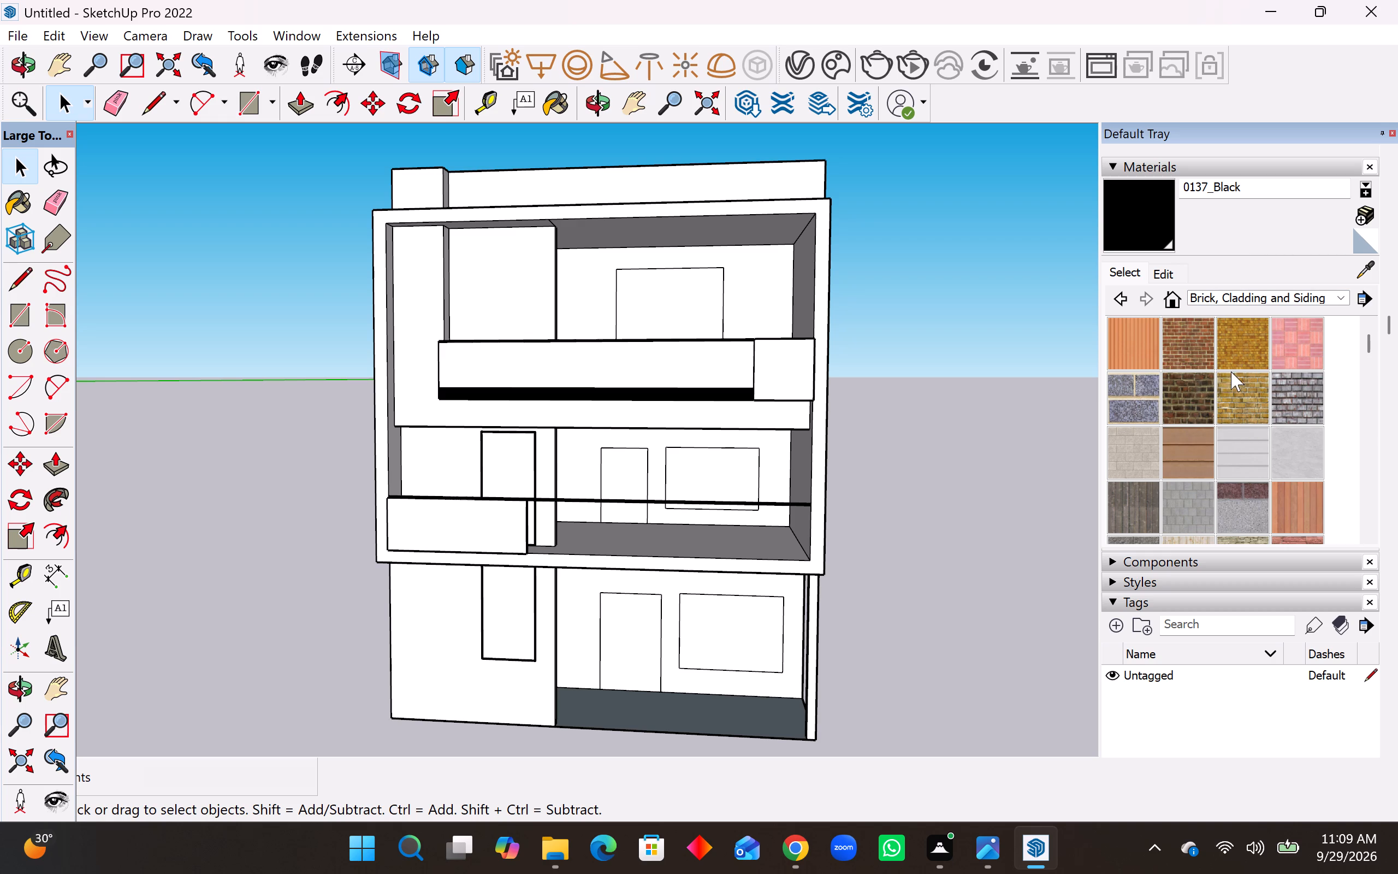
pyautogui.scroll(-2, 1235, 420)
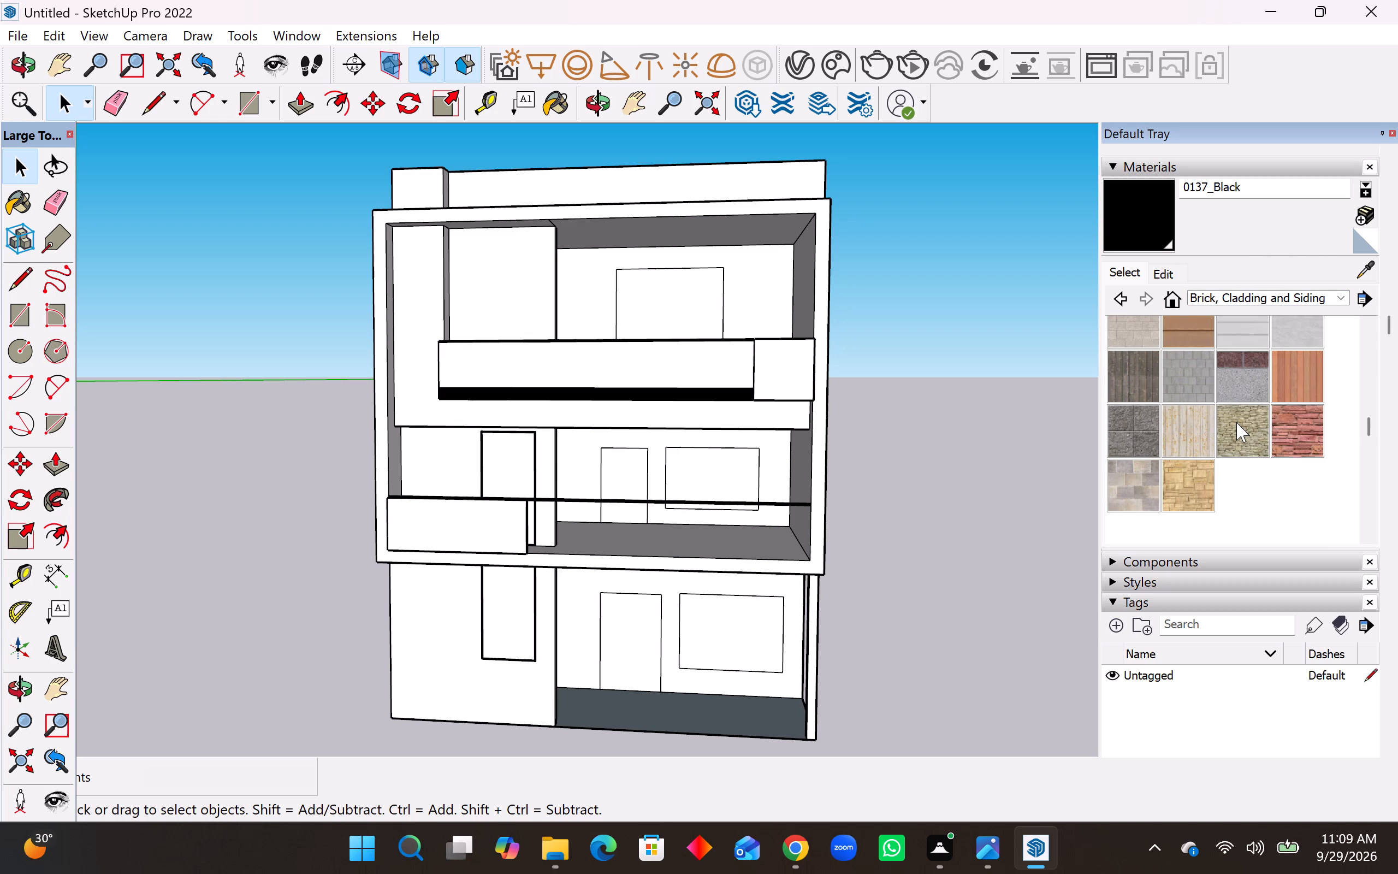
pyautogui.click(1237, 423)
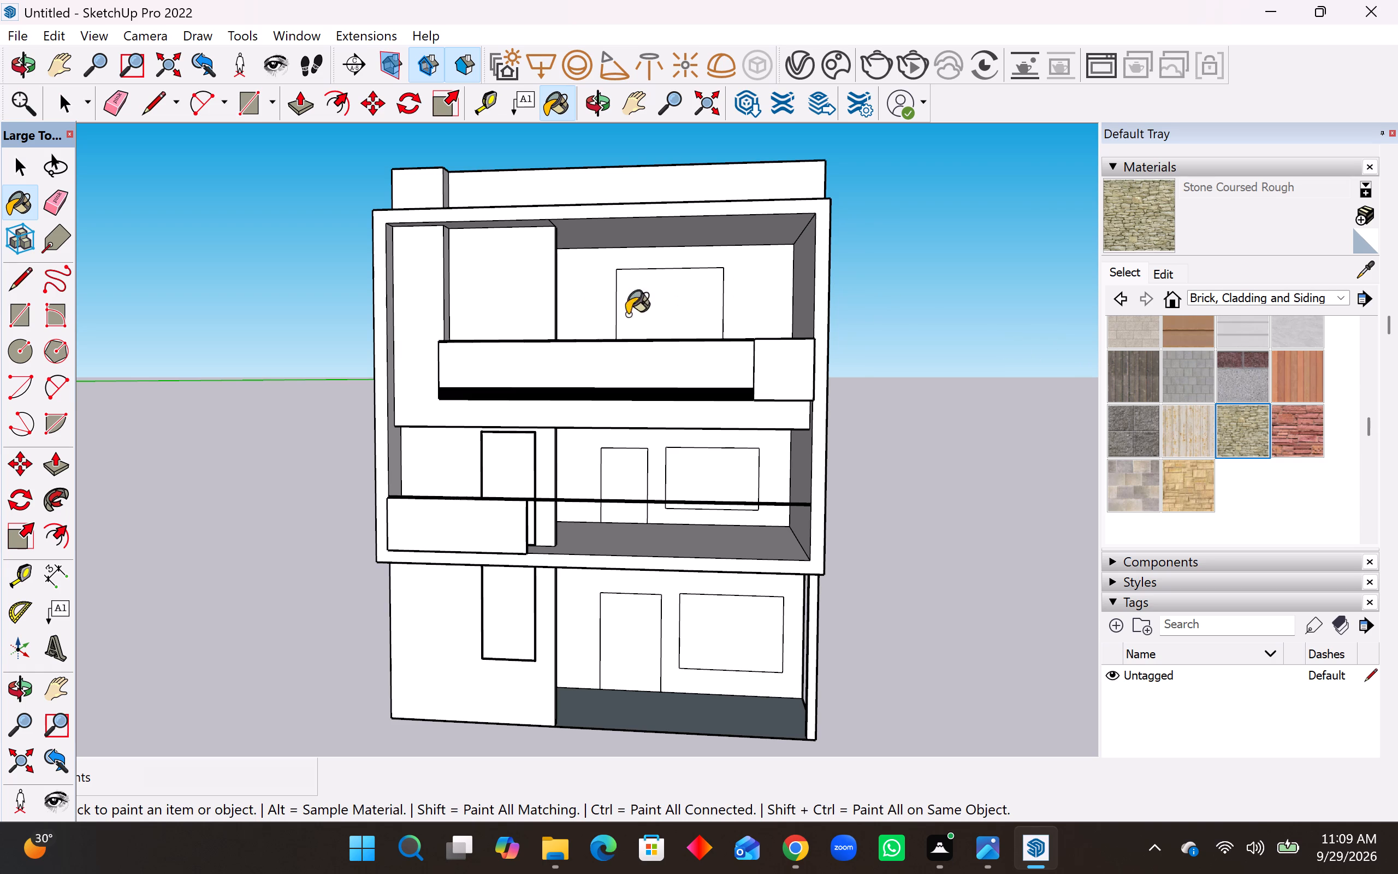
pyautogui.click(519, 288)
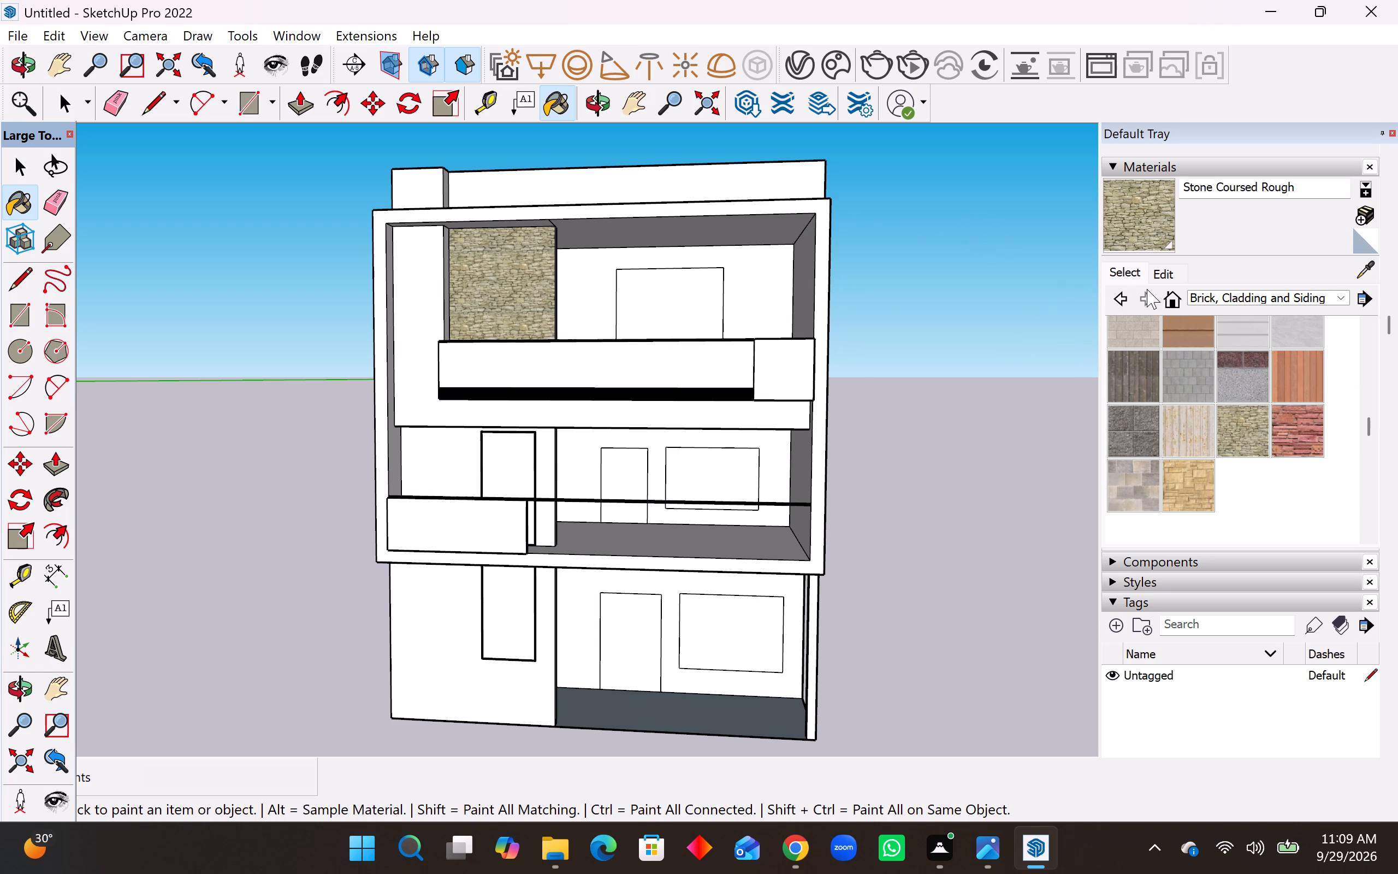
# Set the Stone Coursed Rough texture size to 10' by 10'.
pyautogui.click(1163, 275)
pyautogui.moveTo(1161, 512); pyautogui.dragTo(1140, 515)
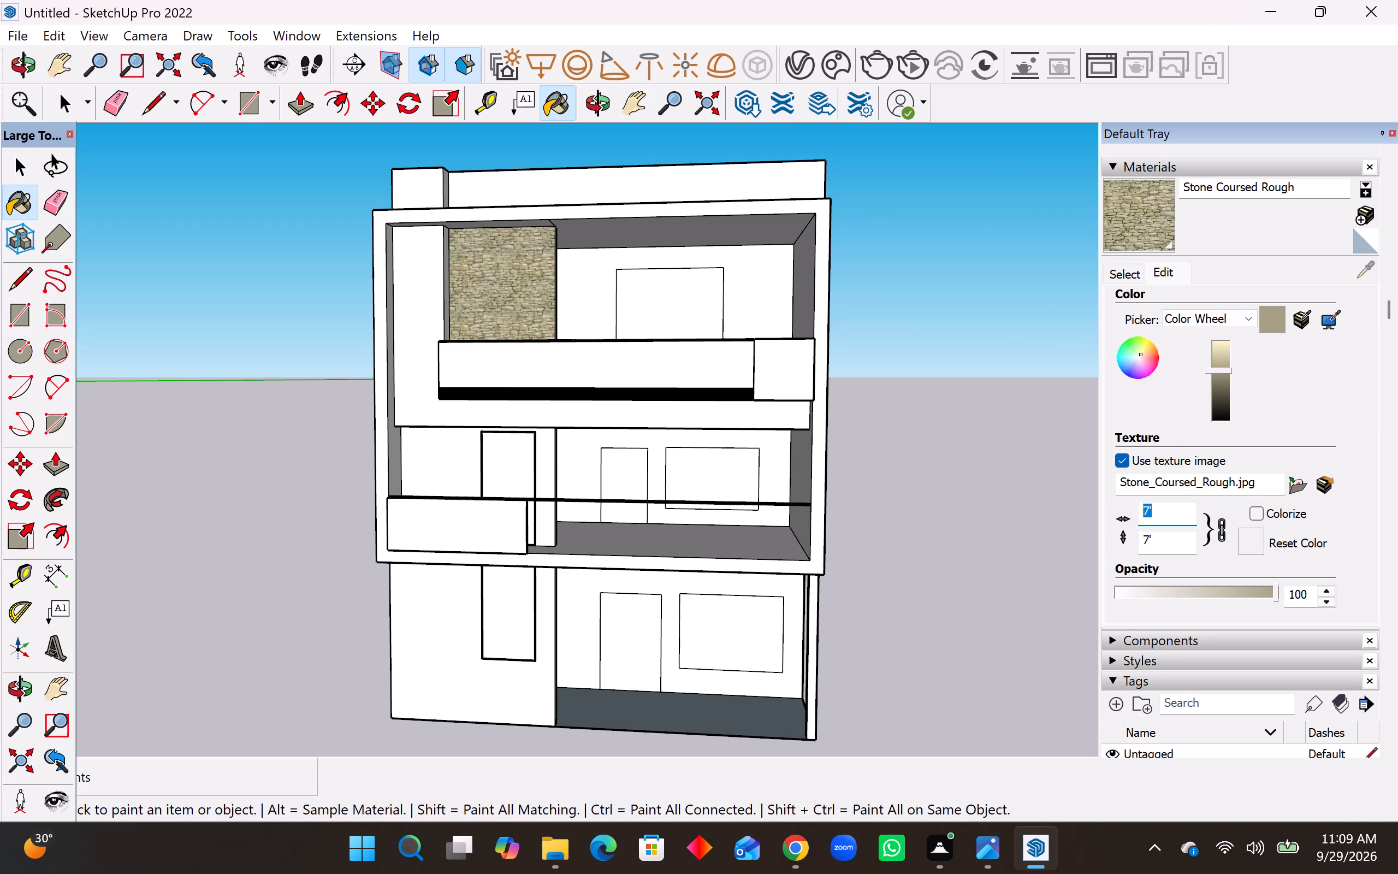
pyautogui.moveTo(1140, 515); pyautogui.dragTo(1139, 515)
pyautogui.write("10'")
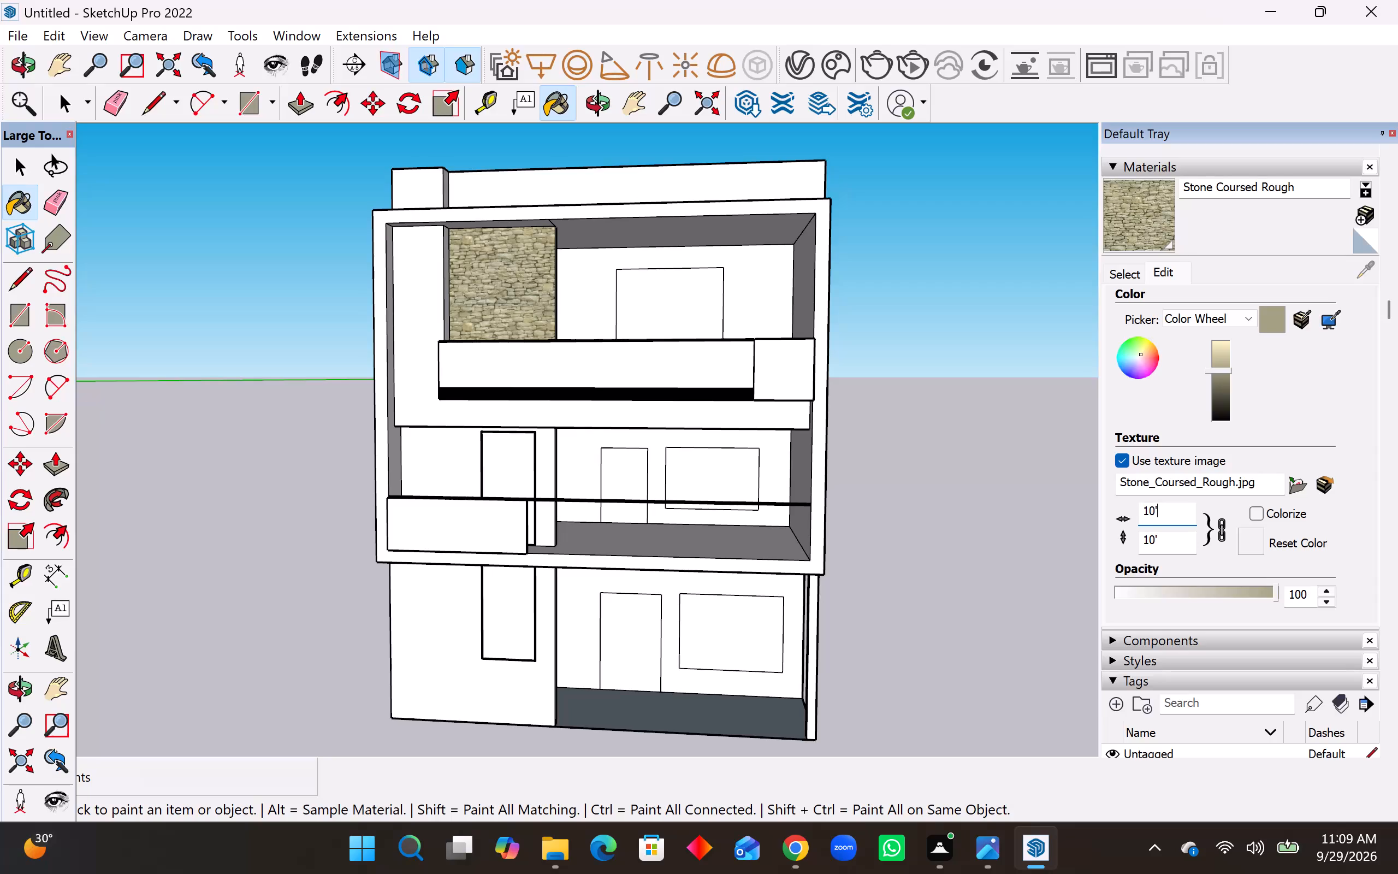
# Paint the front faces of the top balcony parapet's end block and the middle floor's low balcony wall with Stone Coursed Rough.
pyautogui.click(786, 377)
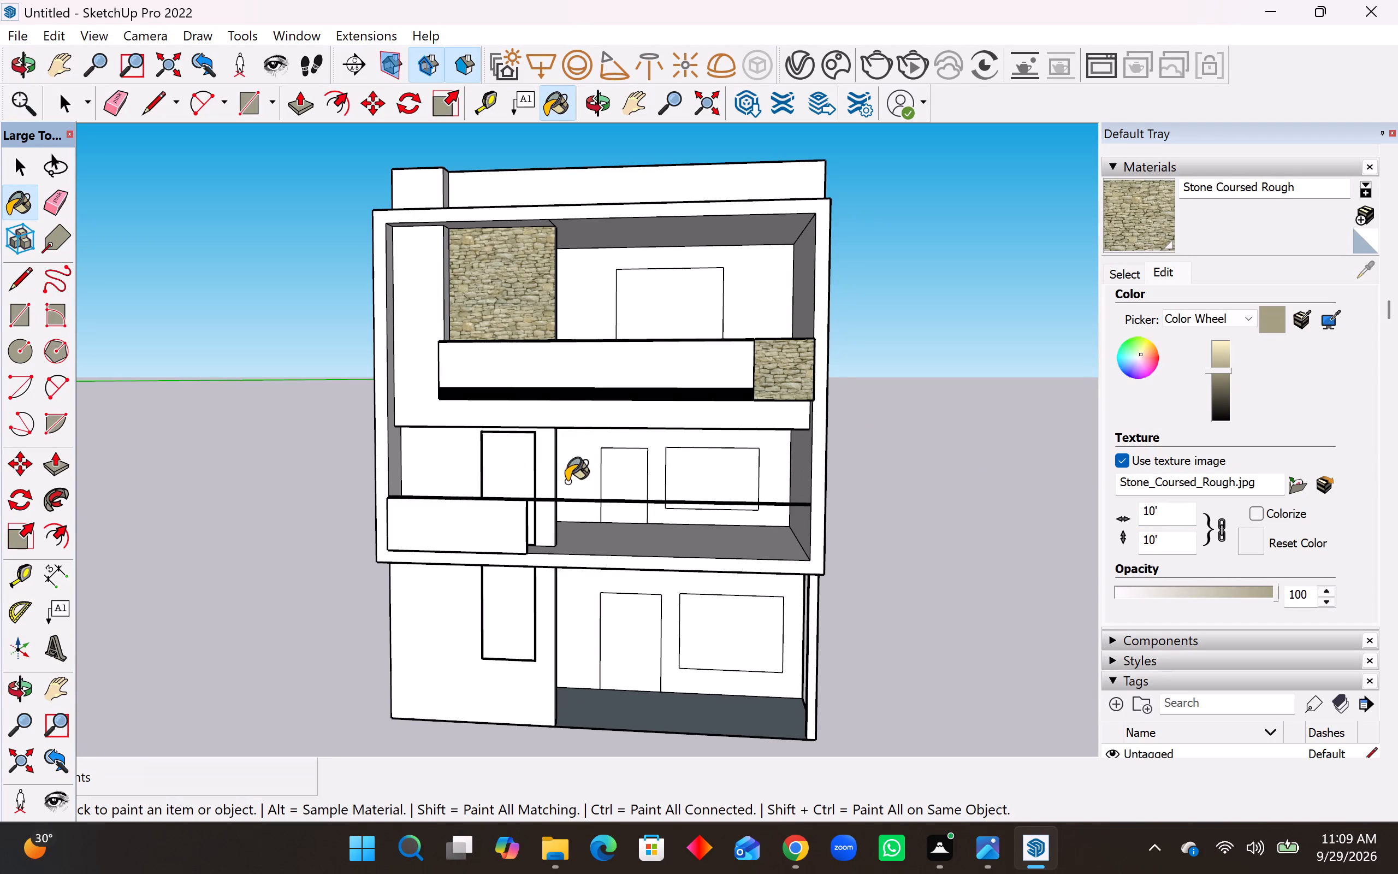
pyautogui.click(446, 513)
# Paint both narrow end faces of the middle floor's low balcony wall with Stone Coursed Rough.
pyautogui.moveTo(607, 539); pyautogui.dragTo(641, 521, button='middle')
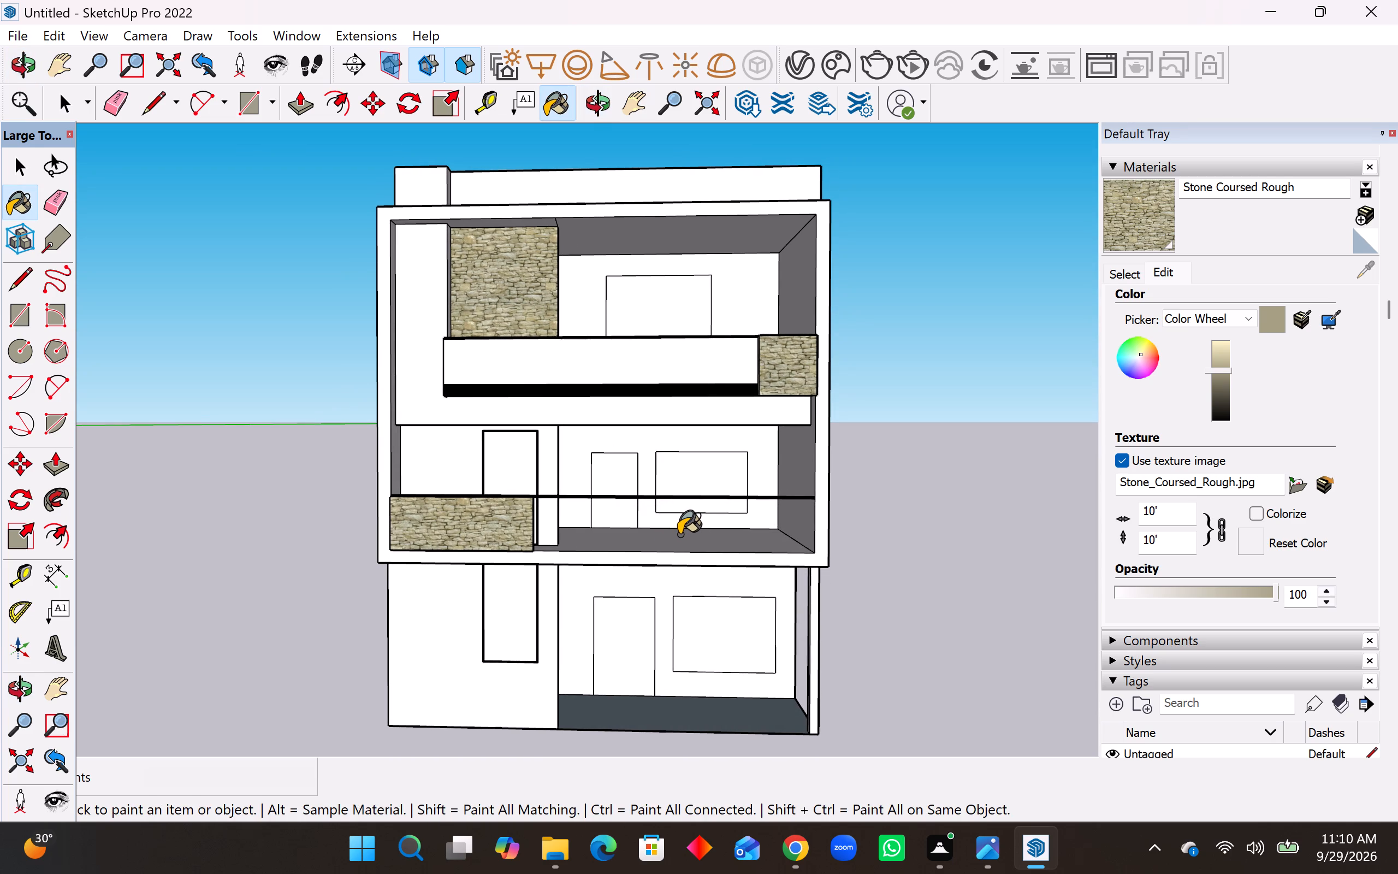
pyautogui.scroll(5, 521, 524)
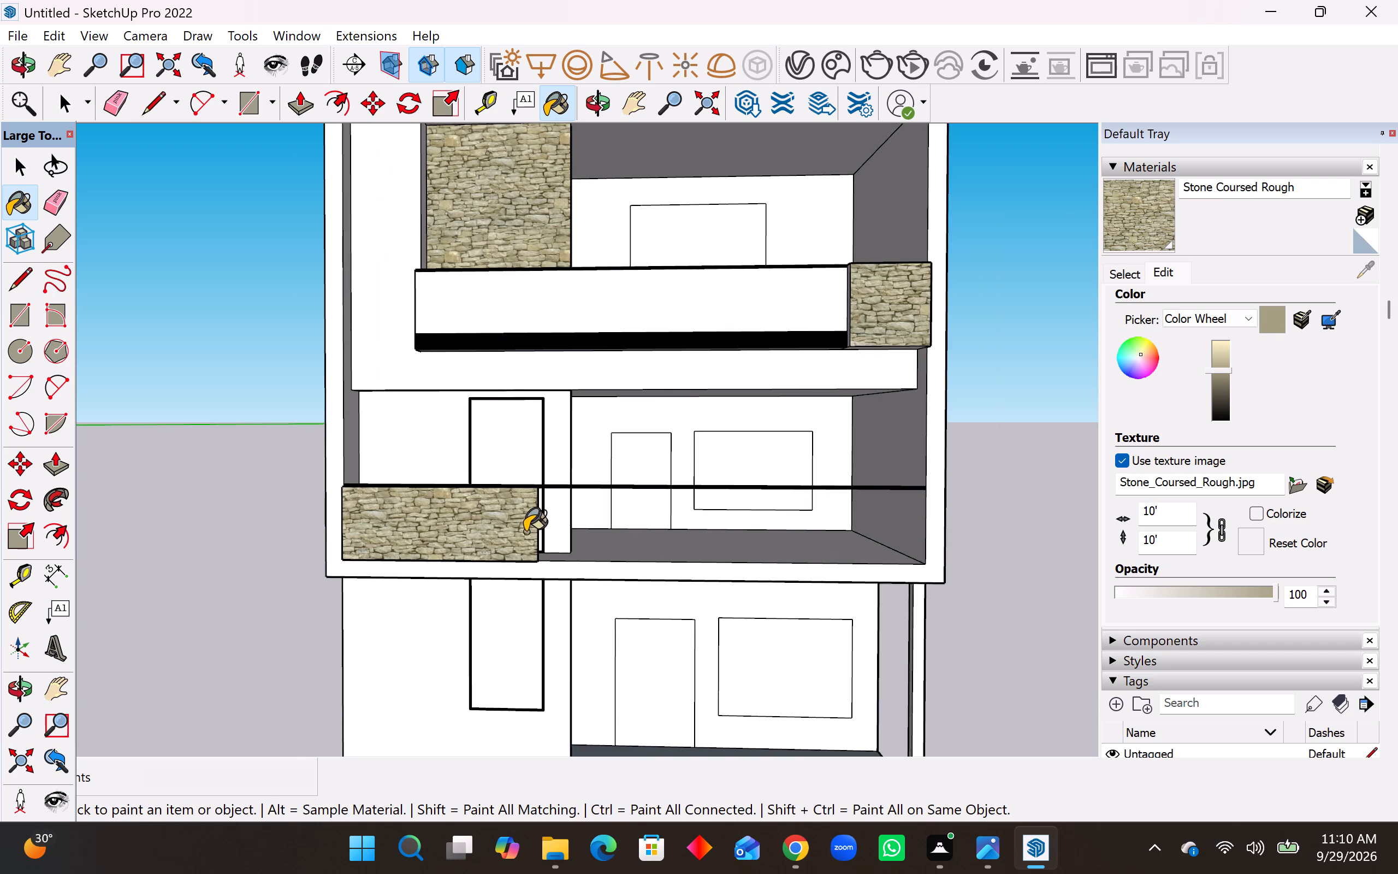
pyautogui.scroll(2, 525, 532)
pyautogui.moveTo(552, 525); pyautogui.dragTo(315, 544, button='middle')
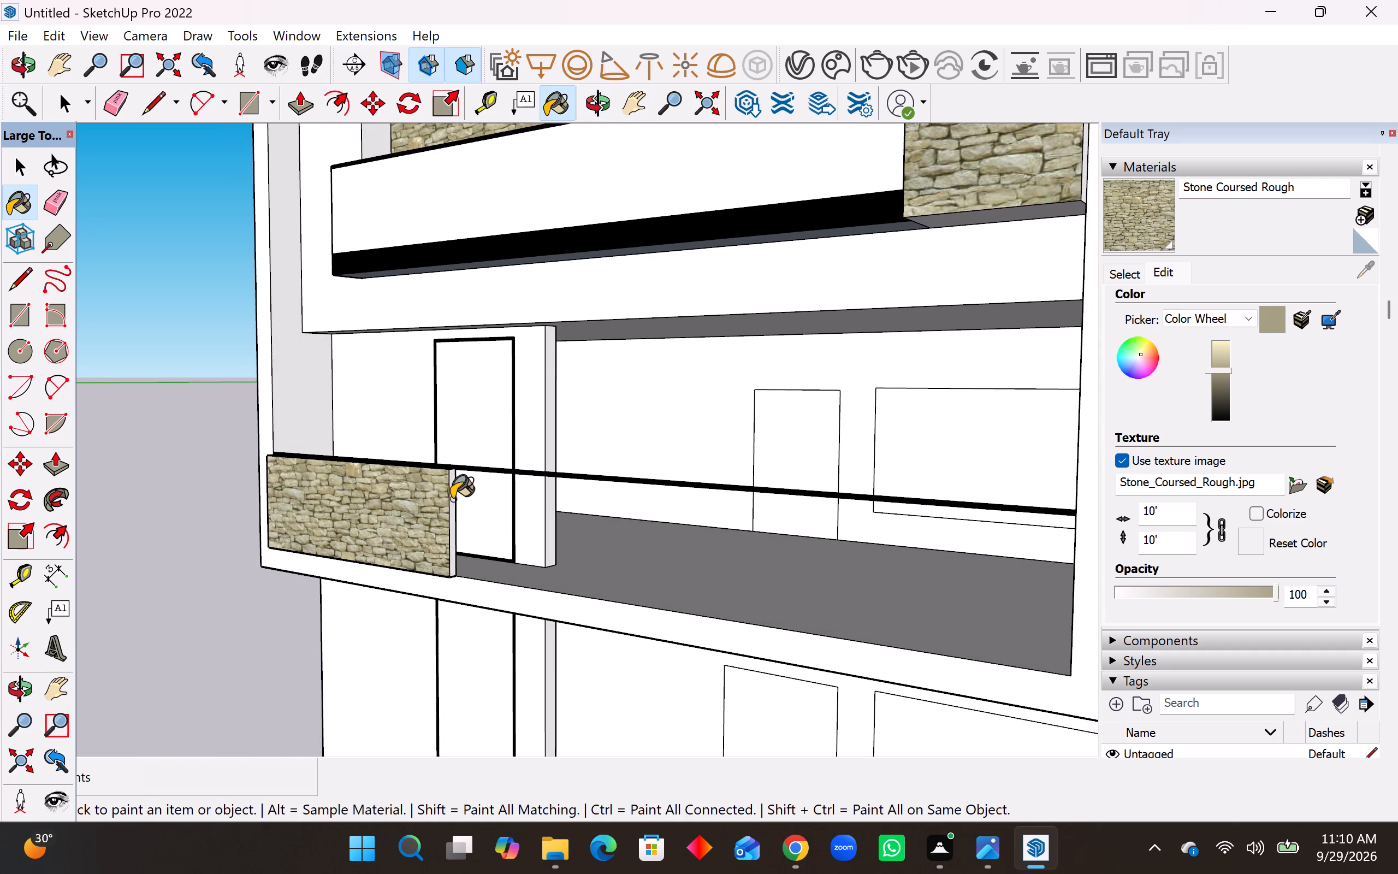
pyautogui.click(452, 499)
pyautogui.moveTo(389, 529); pyautogui.dragTo(967, 488, button='middle')
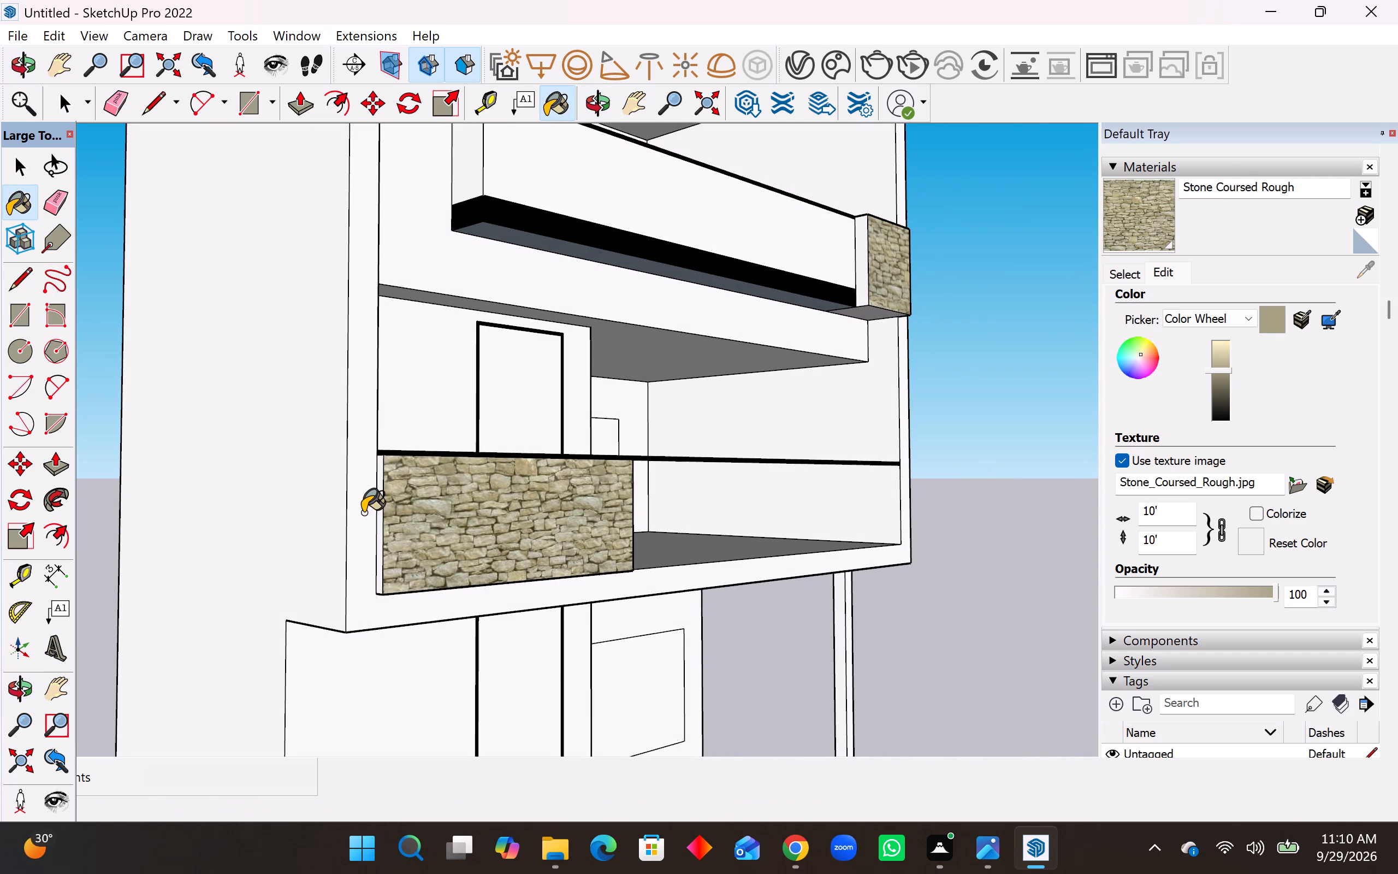
pyautogui.click(385, 505)
# Paint the narrow side of the top balcony parapet's end block with Stone Coursed Rough.
pyautogui.moveTo(538, 491); pyautogui.dragTo(411, 510, button='middle')
pyautogui.click(898, 241)
pyautogui.moveTo(941, 251); pyautogui.dragTo(517, 270, button='middle')
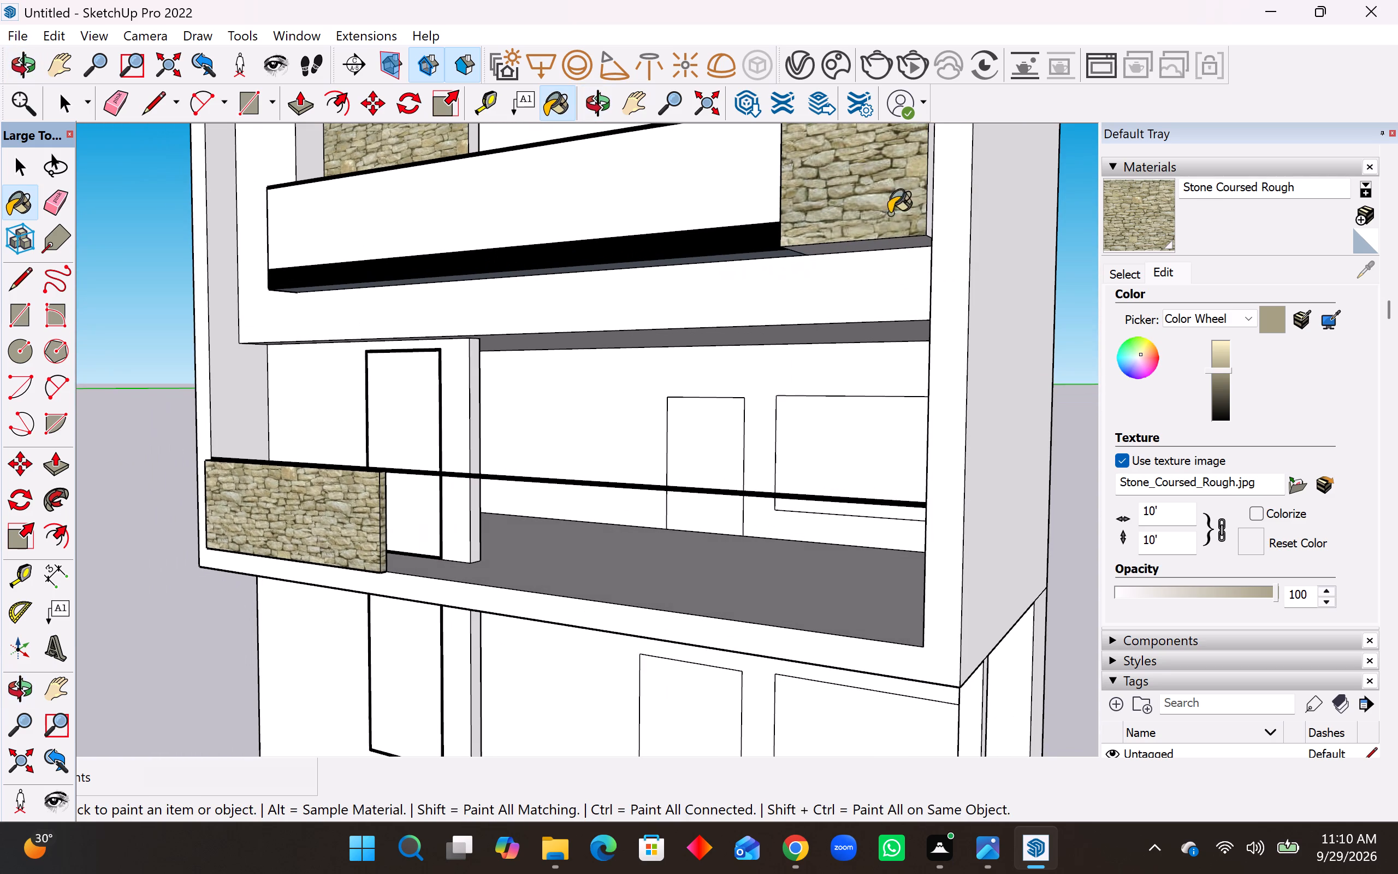
pyautogui.click(929, 197)
pyautogui.moveTo(905, 251); pyautogui.dragTo(909, 243, button='middle')
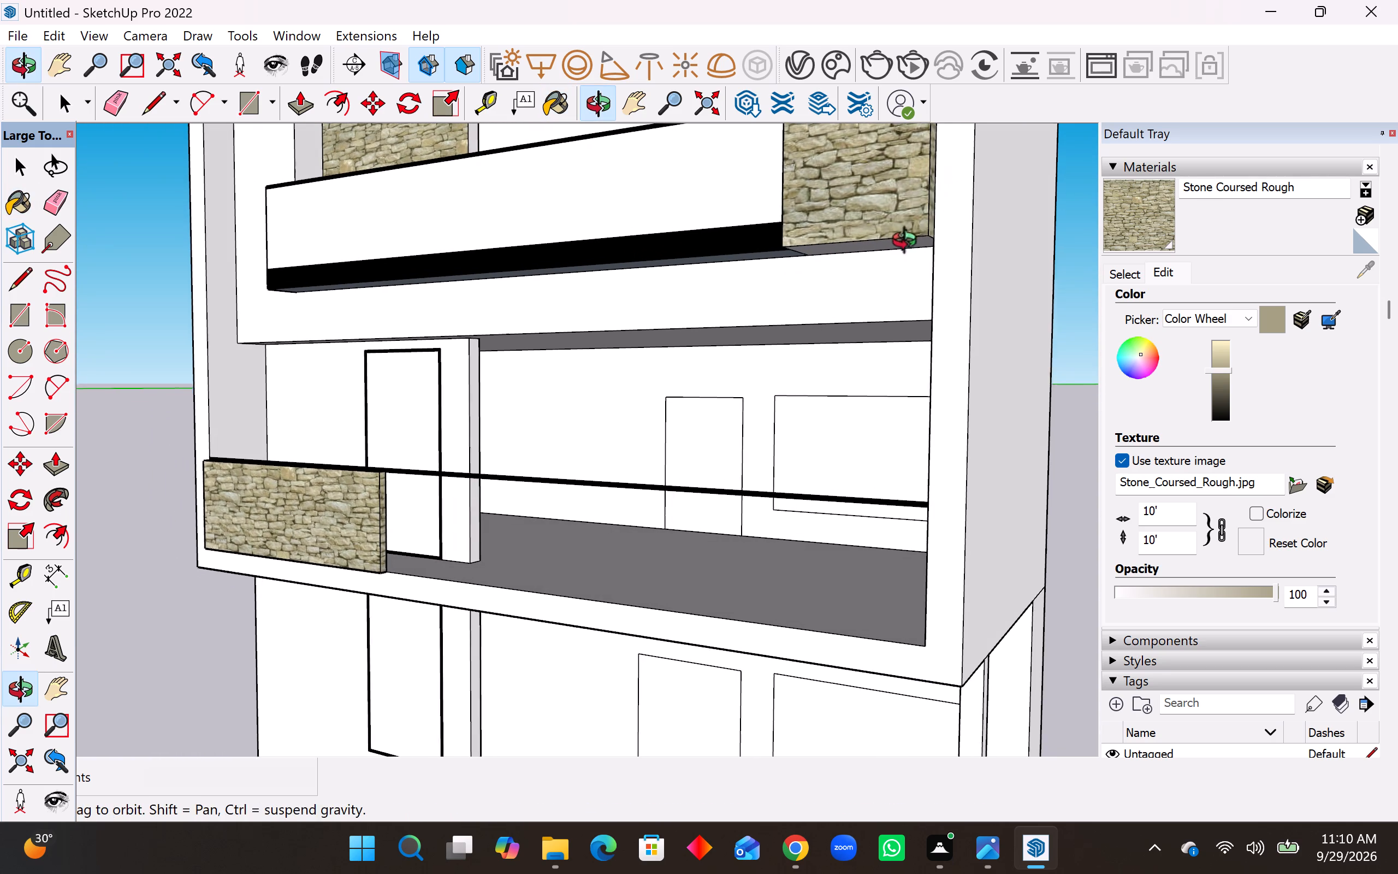
pyautogui.moveTo(909, 243); pyautogui.dragTo(920, 215, button='middle')
pyautogui.click(910, 216)
pyautogui.moveTo(916, 217); pyautogui.dragTo(953, 312, button='middle')
pyautogui.moveTo(1029, 351); pyautogui.dragTo(1087, 393, button='middle')
pyautogui.moveTo(1093, 398); pyautogui.dragTo(1105, 403, button='middle')
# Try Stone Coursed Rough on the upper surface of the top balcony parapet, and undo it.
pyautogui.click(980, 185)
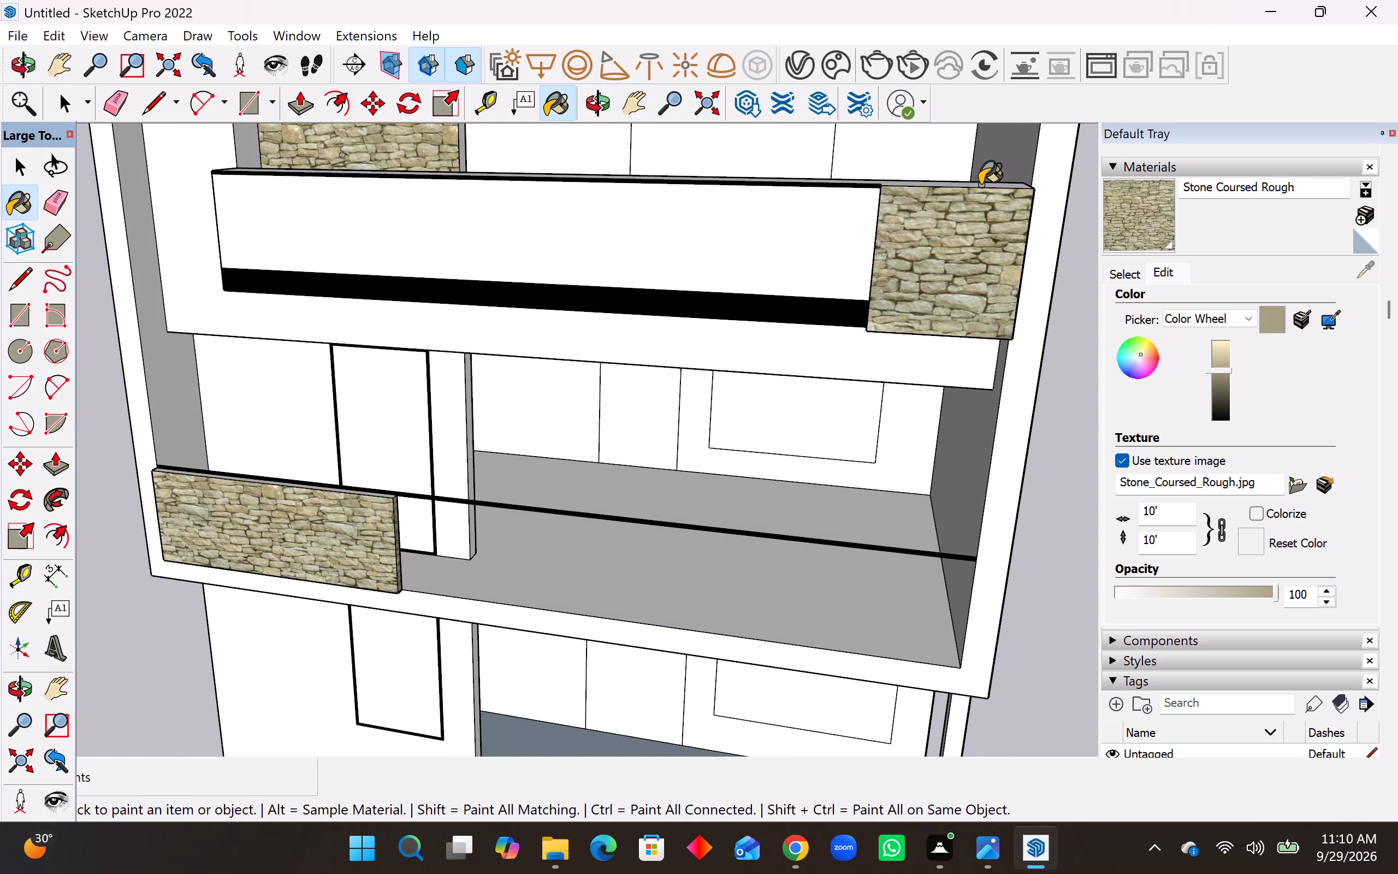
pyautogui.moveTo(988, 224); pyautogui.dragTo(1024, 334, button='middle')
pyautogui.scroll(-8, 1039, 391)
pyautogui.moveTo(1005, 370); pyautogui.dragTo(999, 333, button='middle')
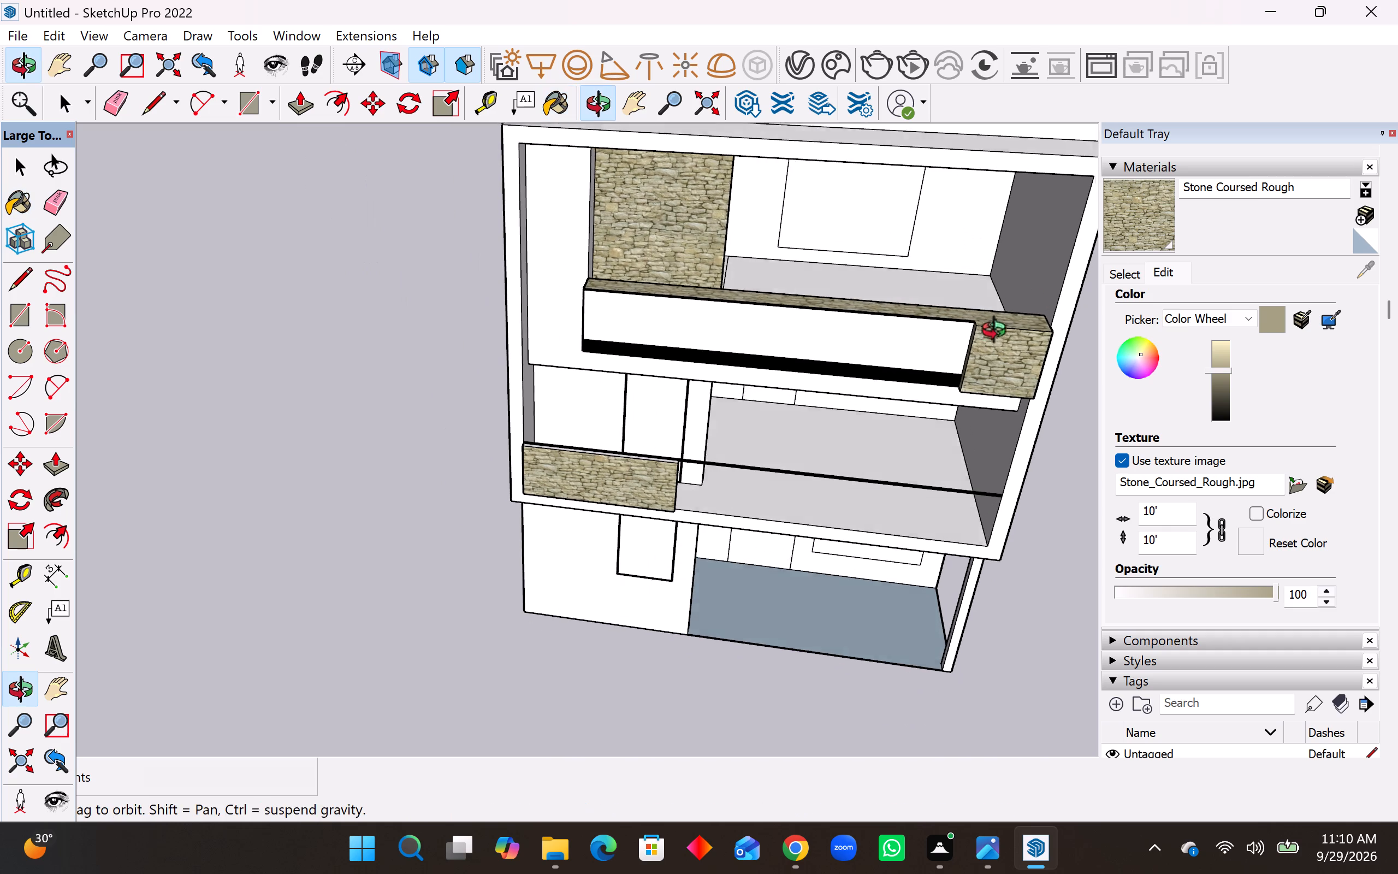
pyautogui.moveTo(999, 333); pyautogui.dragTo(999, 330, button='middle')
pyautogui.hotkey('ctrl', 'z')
# Paint the upper edge of the middle floor's low balcony wall with Stone Coursed Rough.
pyautogui.moveTo(983, 350); pyautogui.dragTo(983, 341, button='middle')
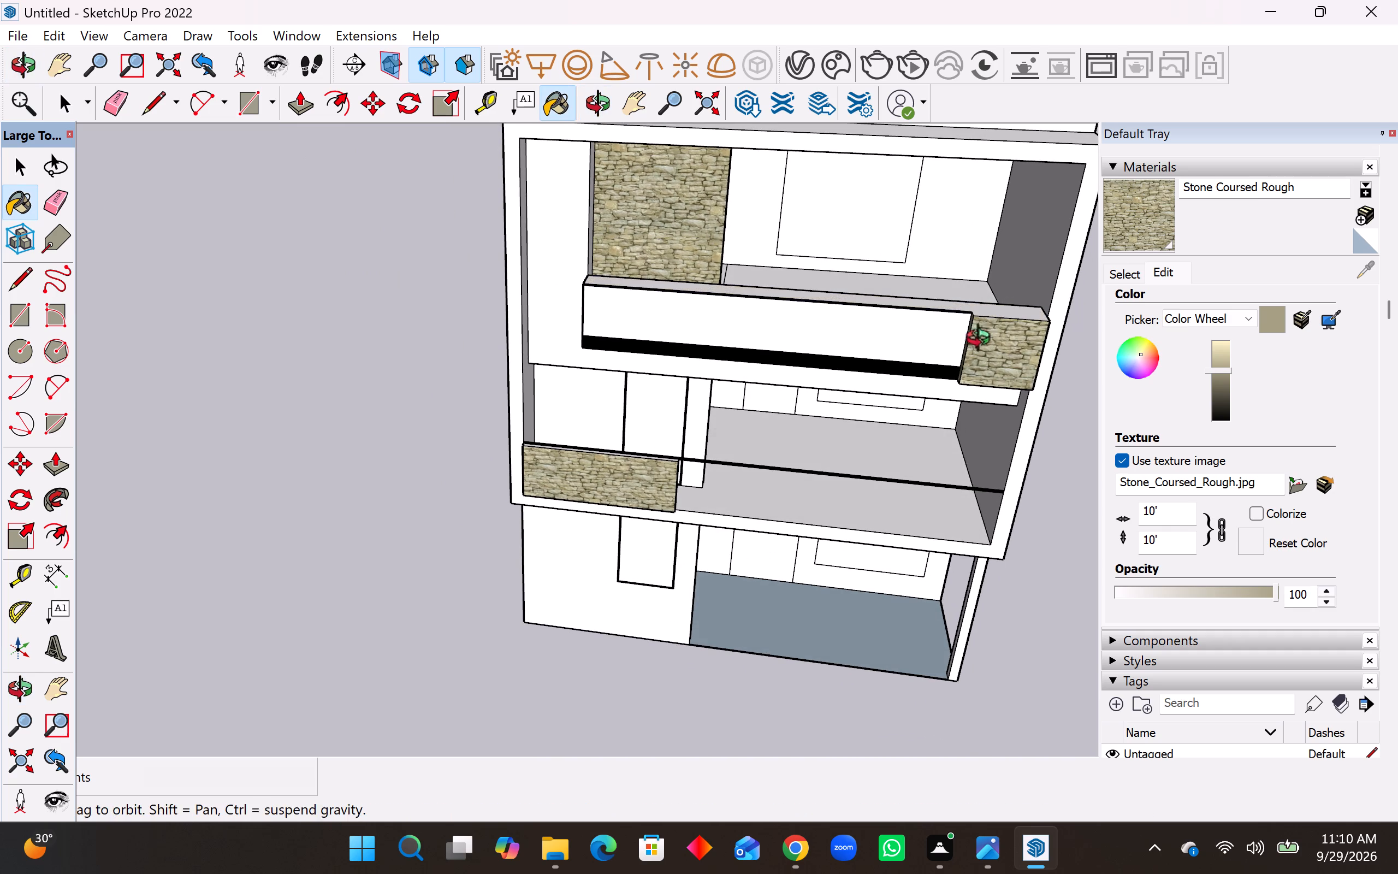
pyautogui.moveTo(983, 341); pyautogui.dragTo(988, 296, button='middle')
pyautogui.scroll(3, 629, 510)
pyautogui.moveTo(609, 466); pyautogui.dragTo(616, 589, button='middle')
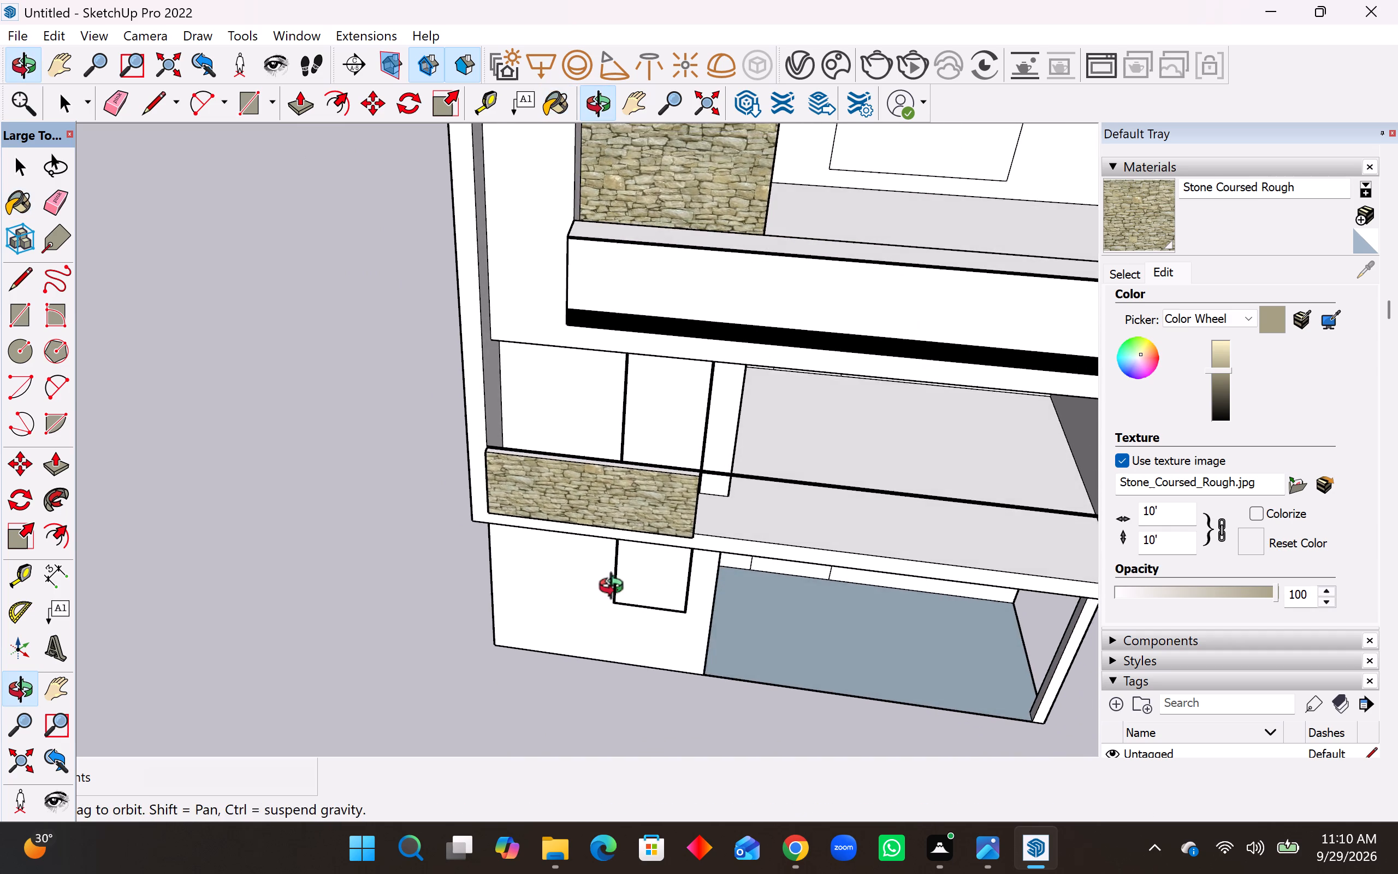
pyautogui.moveTo(616, 589); pyautogui.dragTo(617, 593, button='middle')
pyautogui.scroll(6, 600, 490)
pyautogui.click(605, 459)
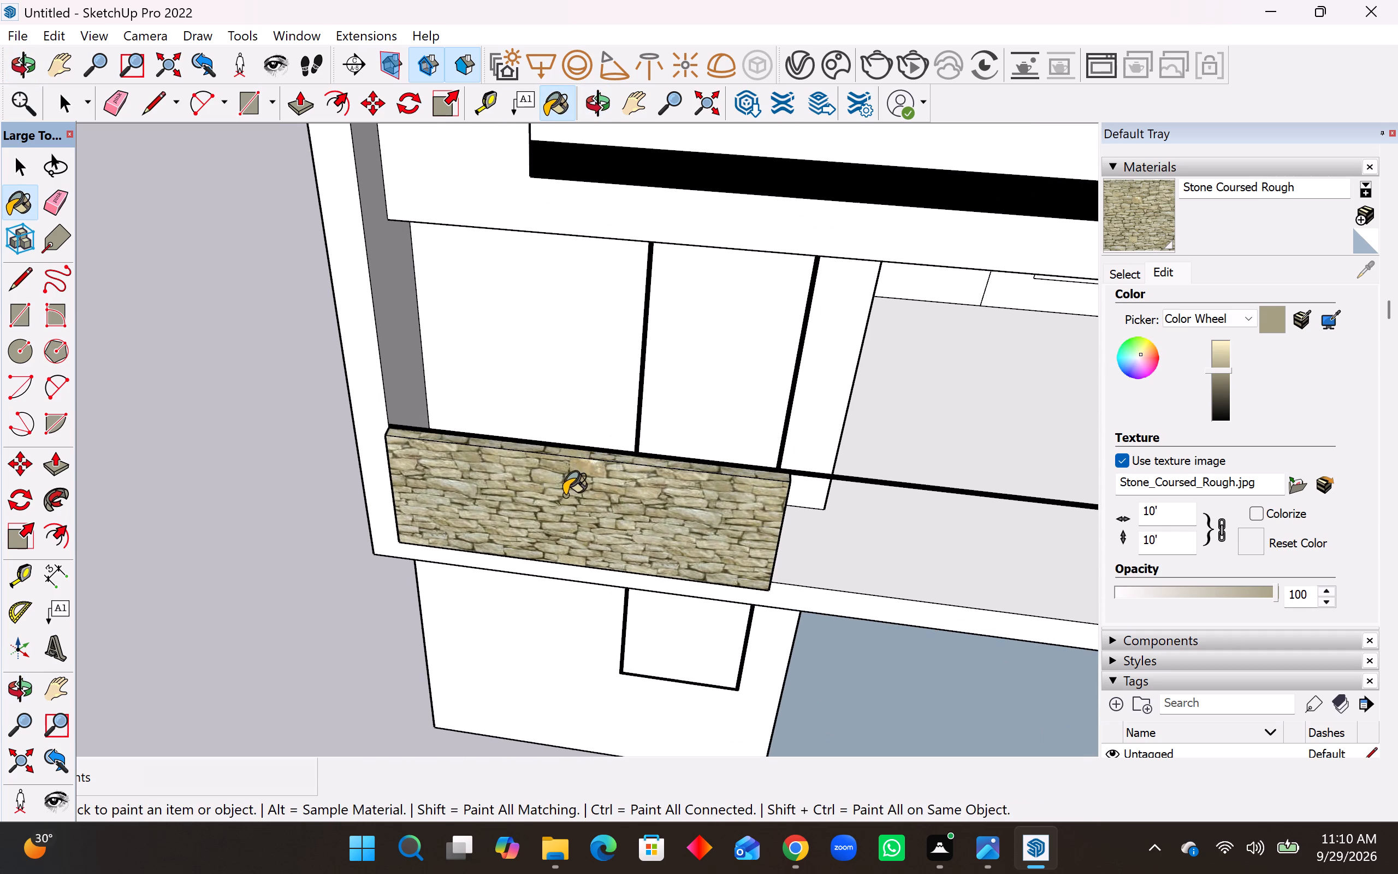
# Paint the narrow side face of the top floor's stone wall panel, facing the open bay, with Stone Coursed Rough.
pyautogui.scroll(-13, 562, 504)
pyautogui.moveTo(630, 387); pyautogui.dragTo(644, 397, button='middle')
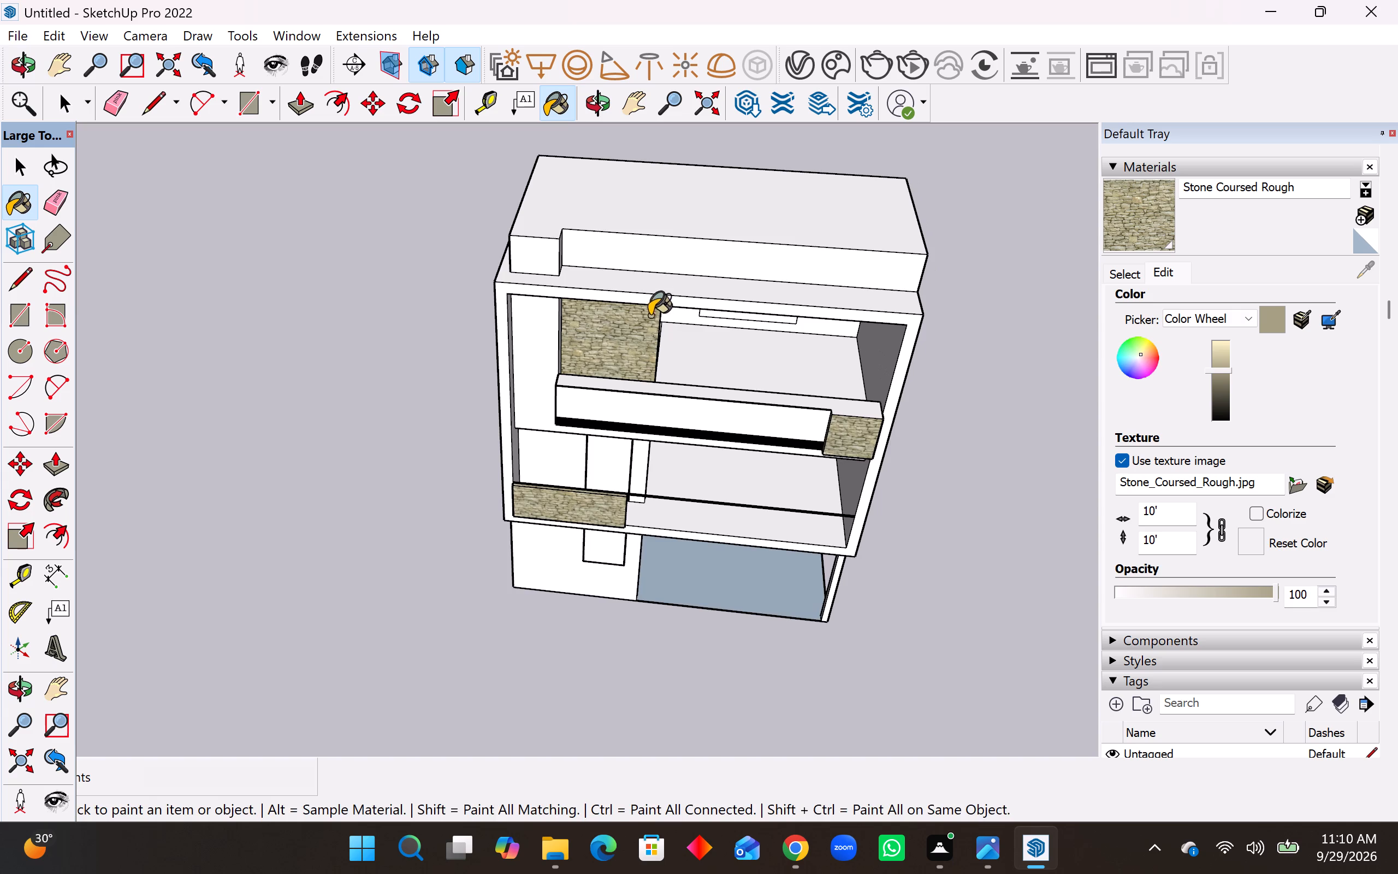
pyautogui.moveTo(645, 289); pyautogui.dragTo(641, 246, button='middle')
pyautogui.moveTo(672, 342); pyautogui.dragTo(631, 229, button='middle')
pyautogui.moveTo(676, 329); pyautogui.dragTo(724, 295, button='middle')
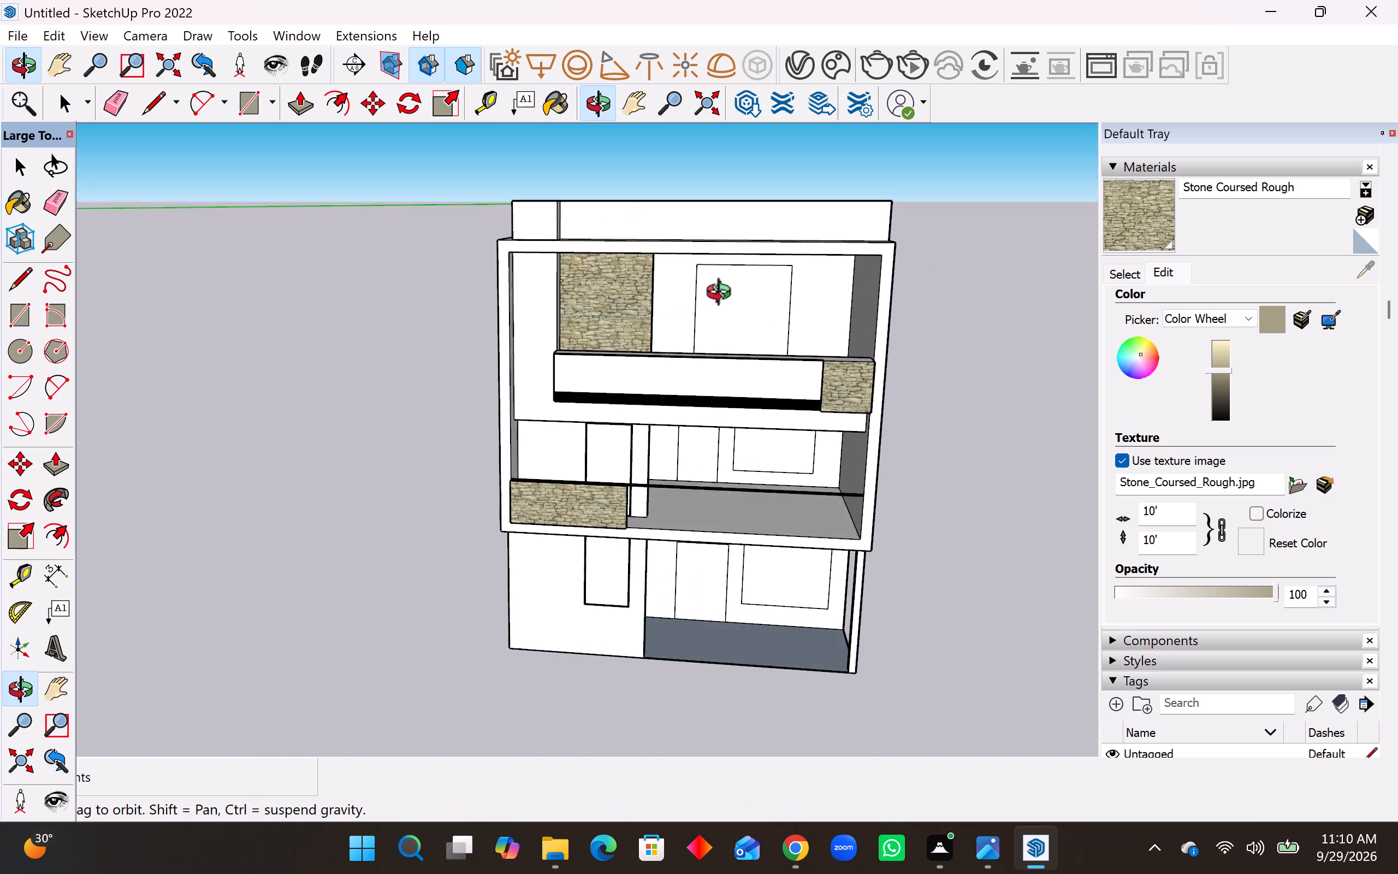
pyautogui.moveTo(724, 295); pyautogui.dragTo(756, 256, button='middle')
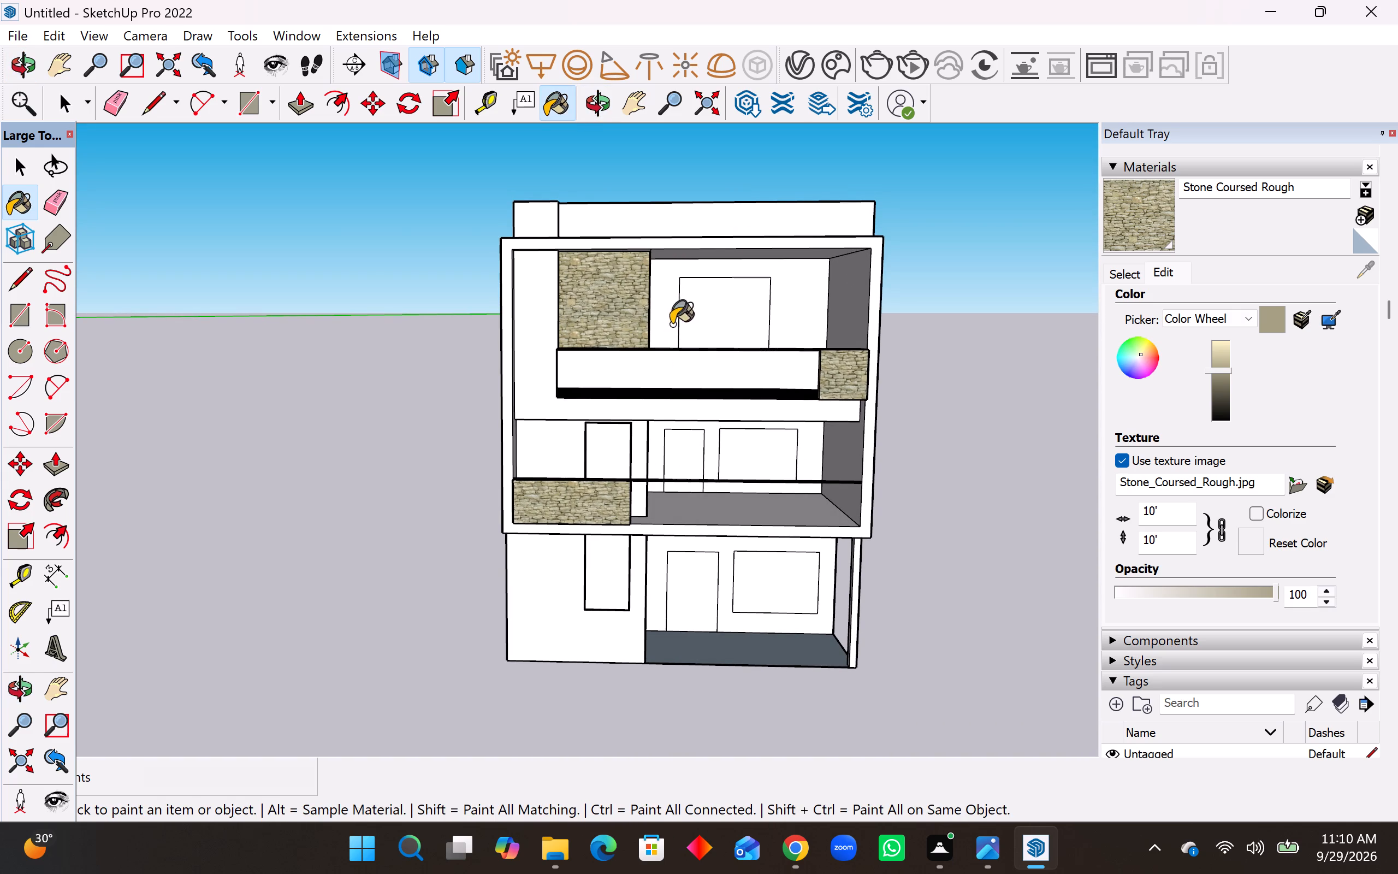
pyautogui.moveTo(671, 324); pyautogui.dragTo(458, 335, button='middle')
pyautogui.scroll(6, 676, 292)
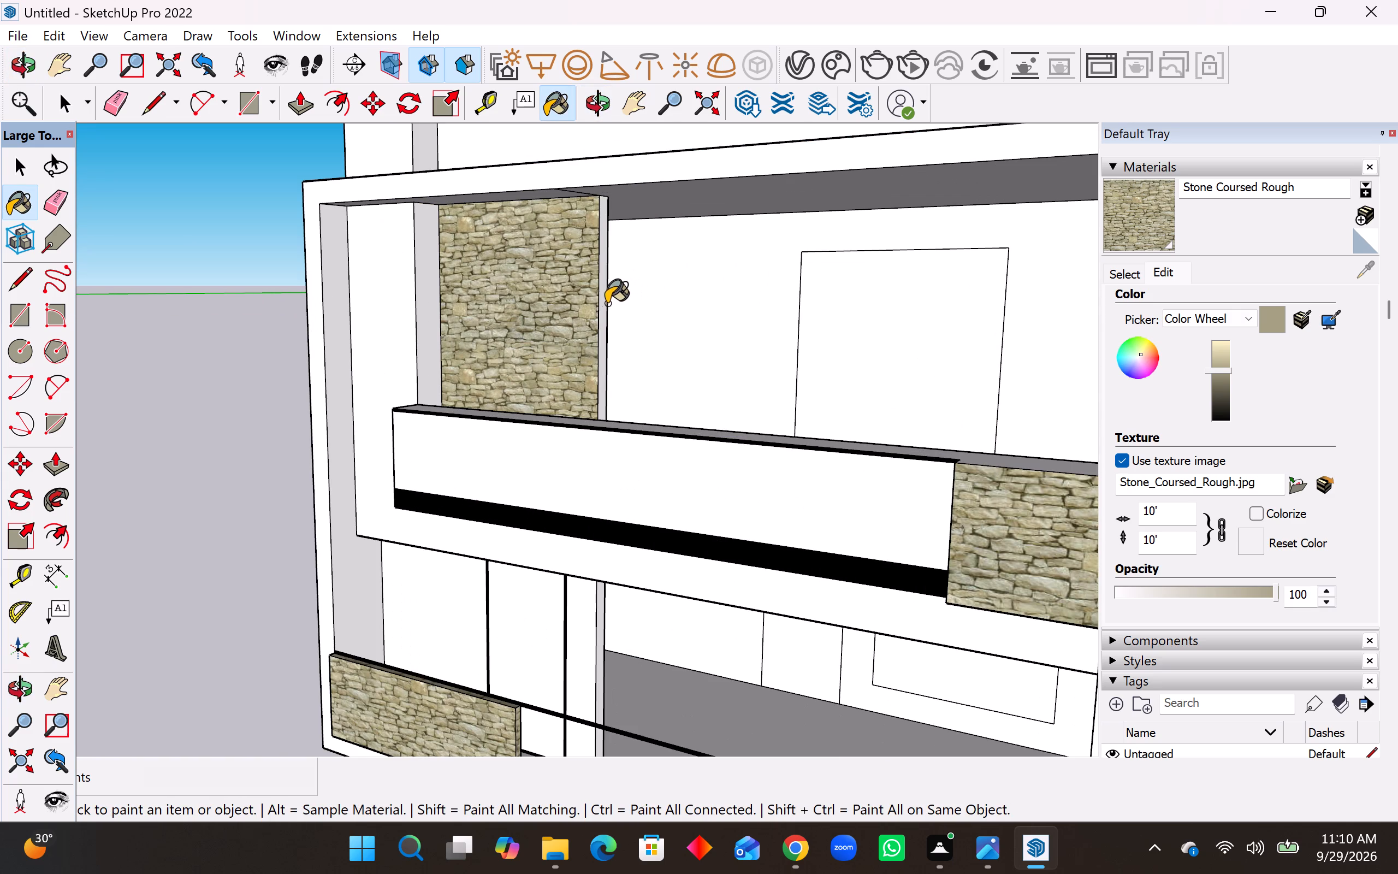
pyautogui.click(603, 304)
pyautogui.moveTo(619, 351); pyautogui.dragTo(473, 396, button='middle')
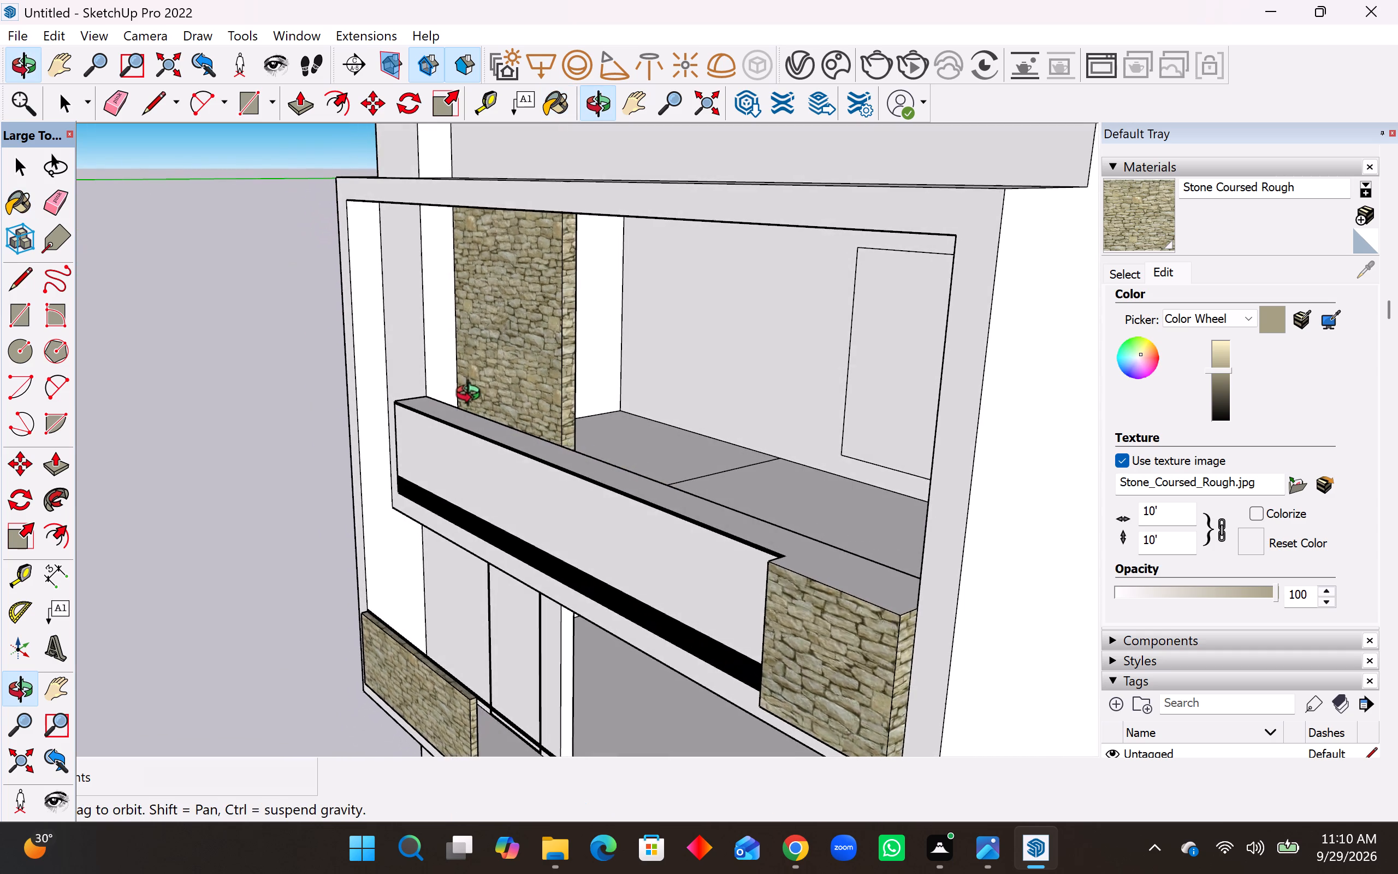
# Draw a line about 6' 3" long across the top of the top balcony parapet's stone end block, from its inner front corner to the outer edge.
pyautogui.moveTo(473, 396); pyautogui.dragTo(838, 373, button='middle')
pyautogui.scroll(-5, 728, 357)
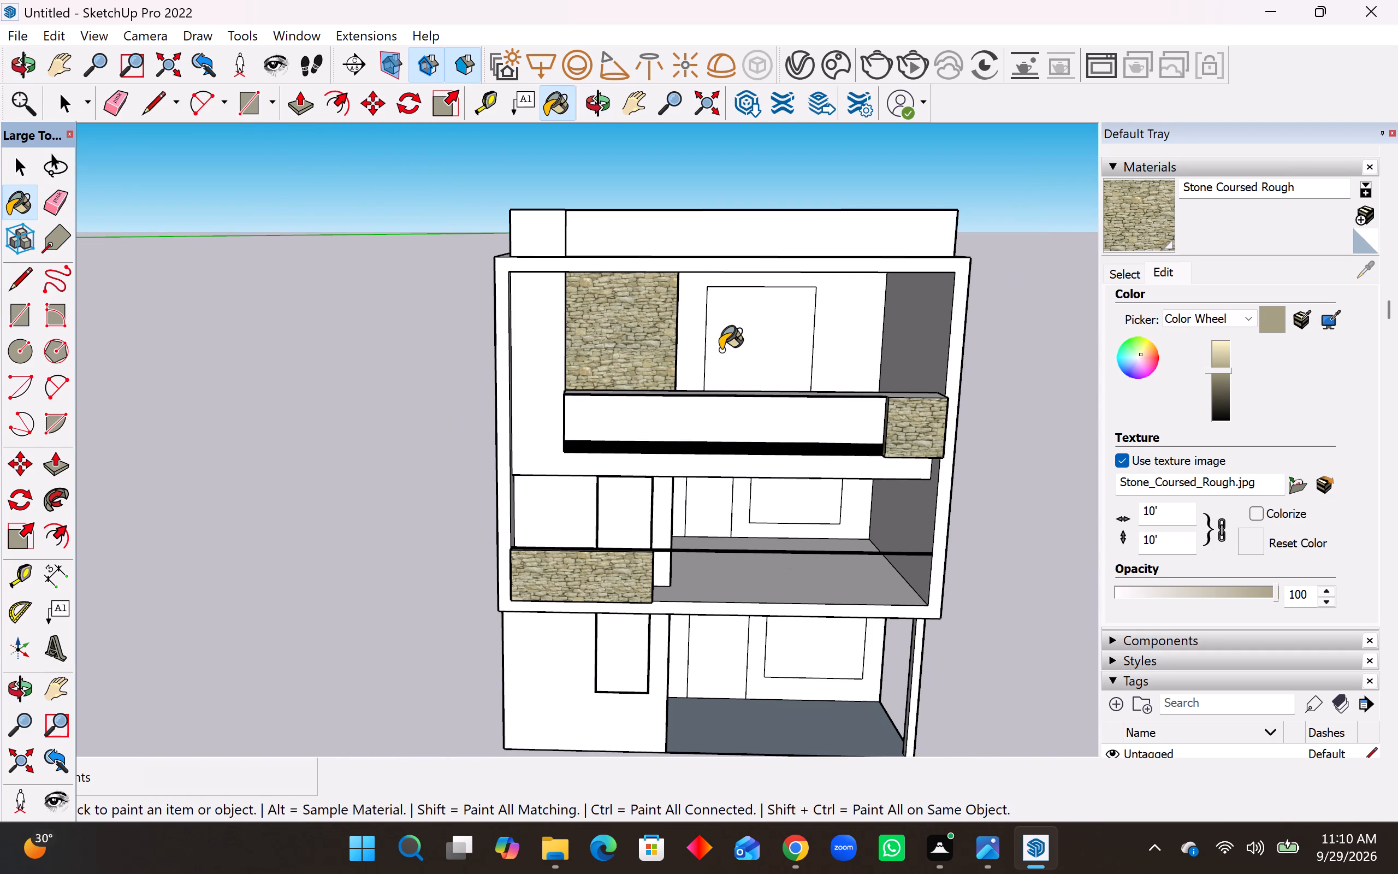
pyautogui.press('c')
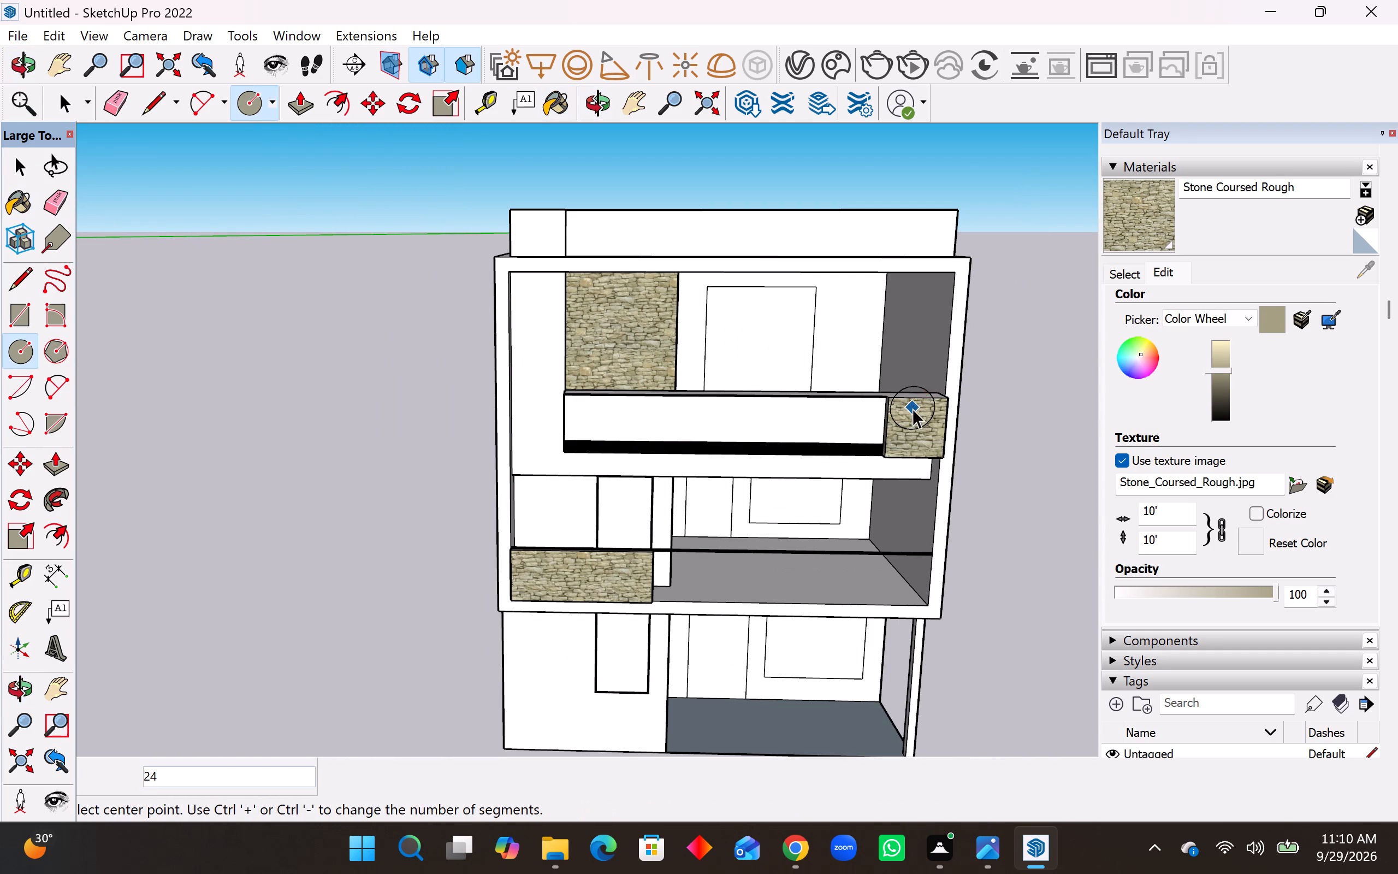
pyautogui.press('space')
pyautogui.moveTo(963, 409); pyautogui.dragTo(961, 506, button='middle')
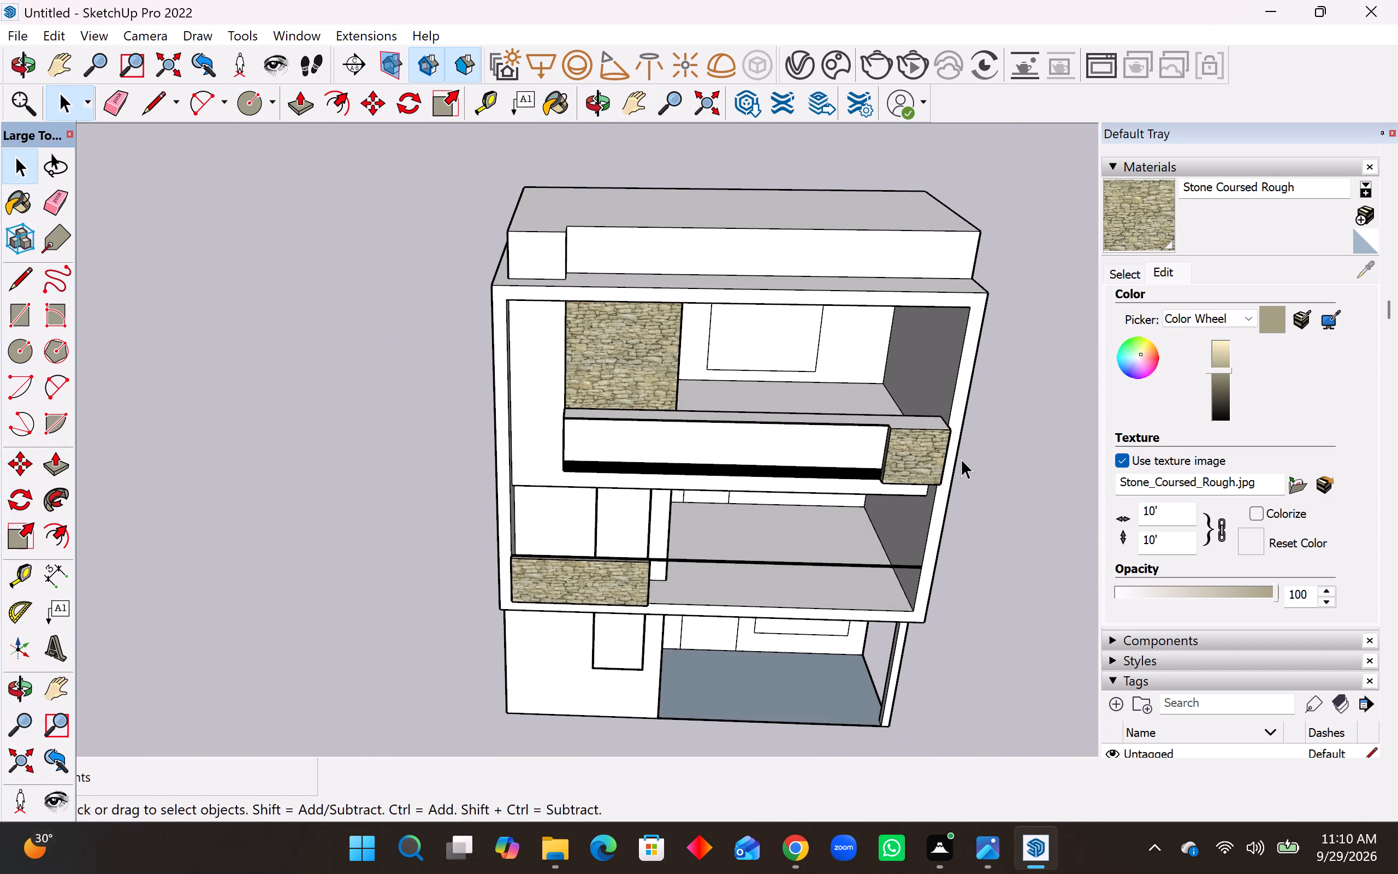
pyautogui.scroll(7, 961, 459)
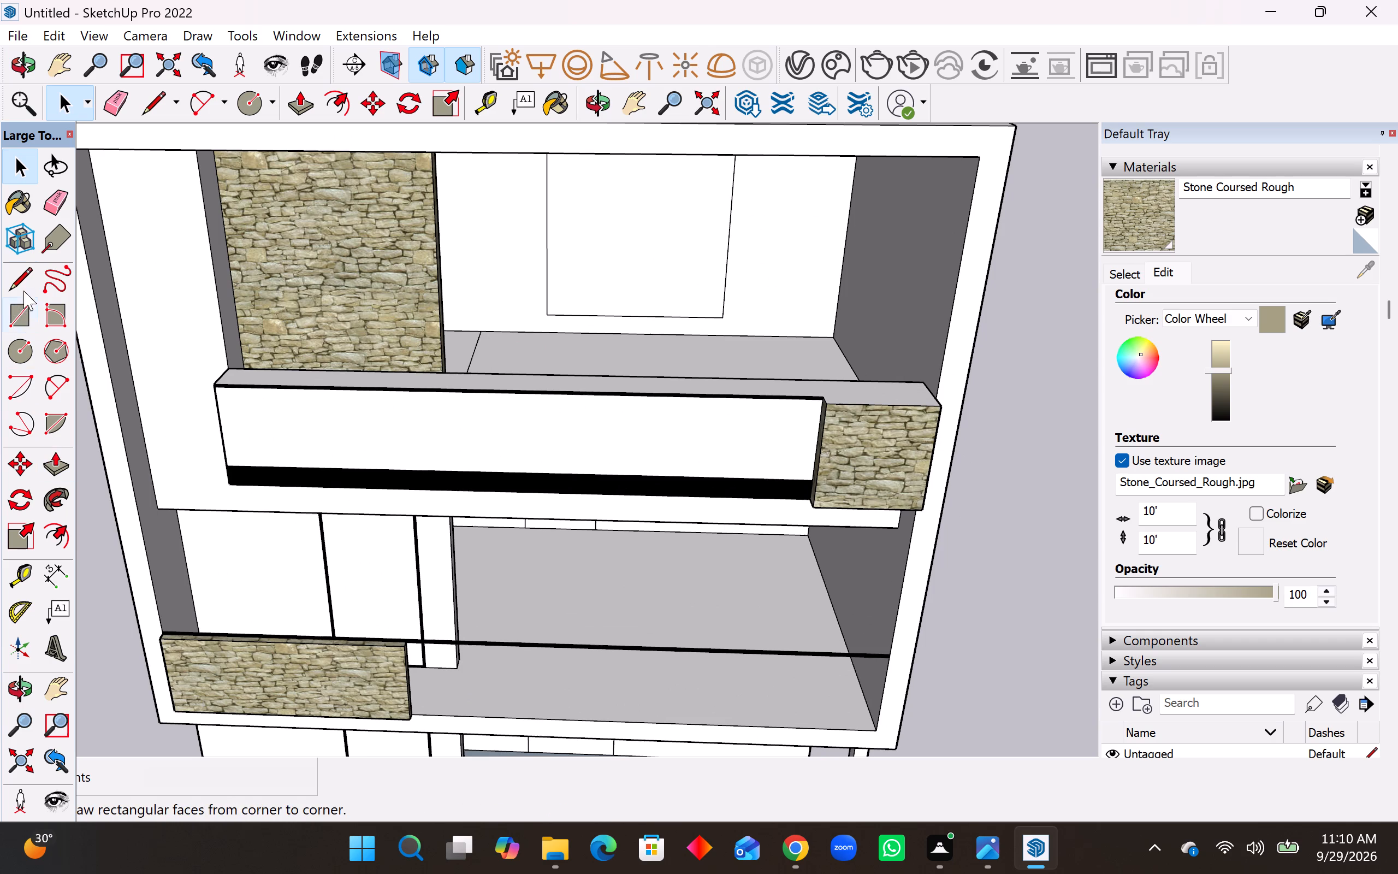
pyautogui.click(23, 291)
pyautogui.click(822, 398)
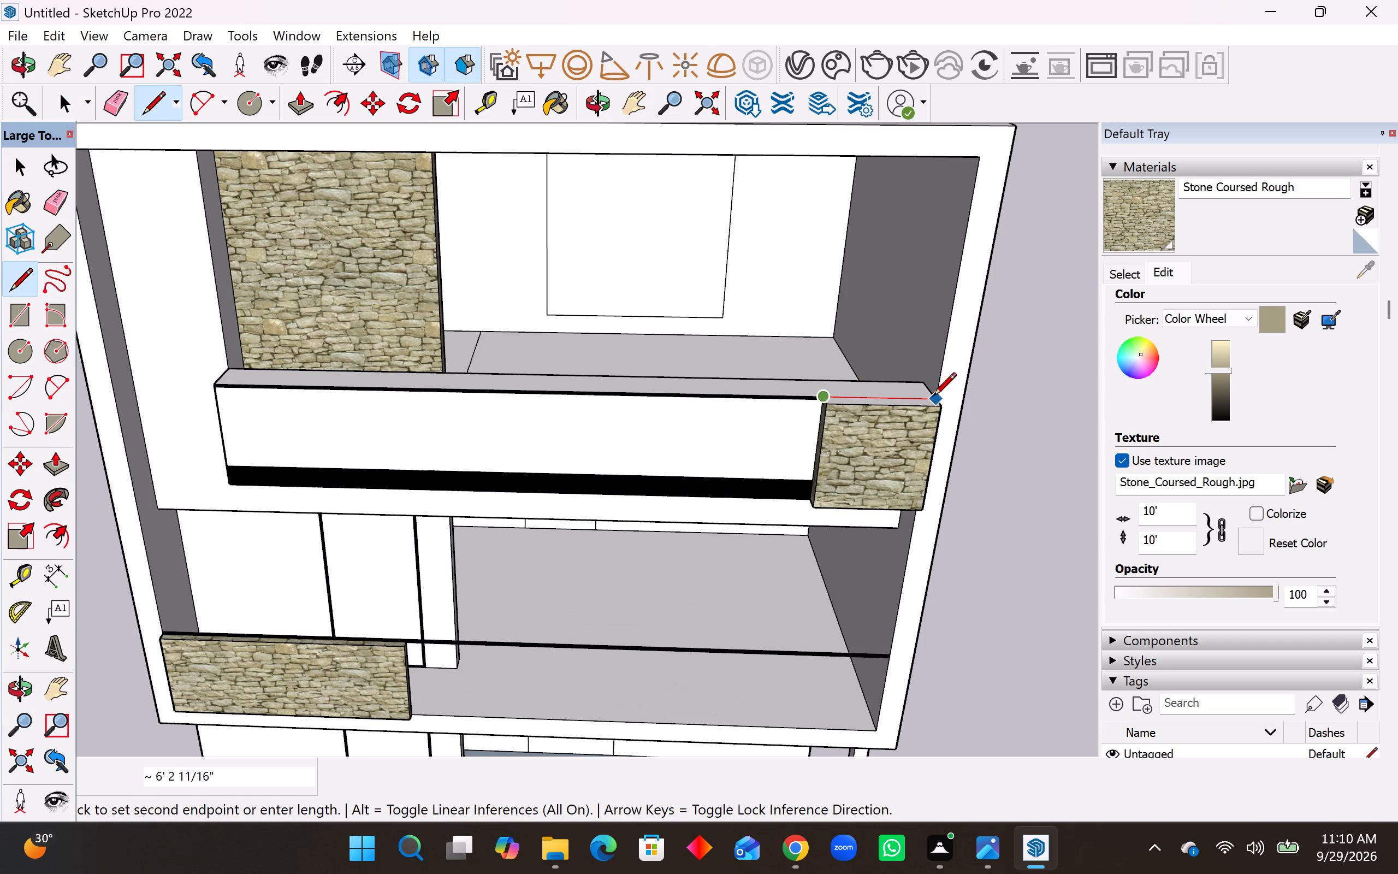
pyautogui.click(938, 394)
pyautogui.press('space')
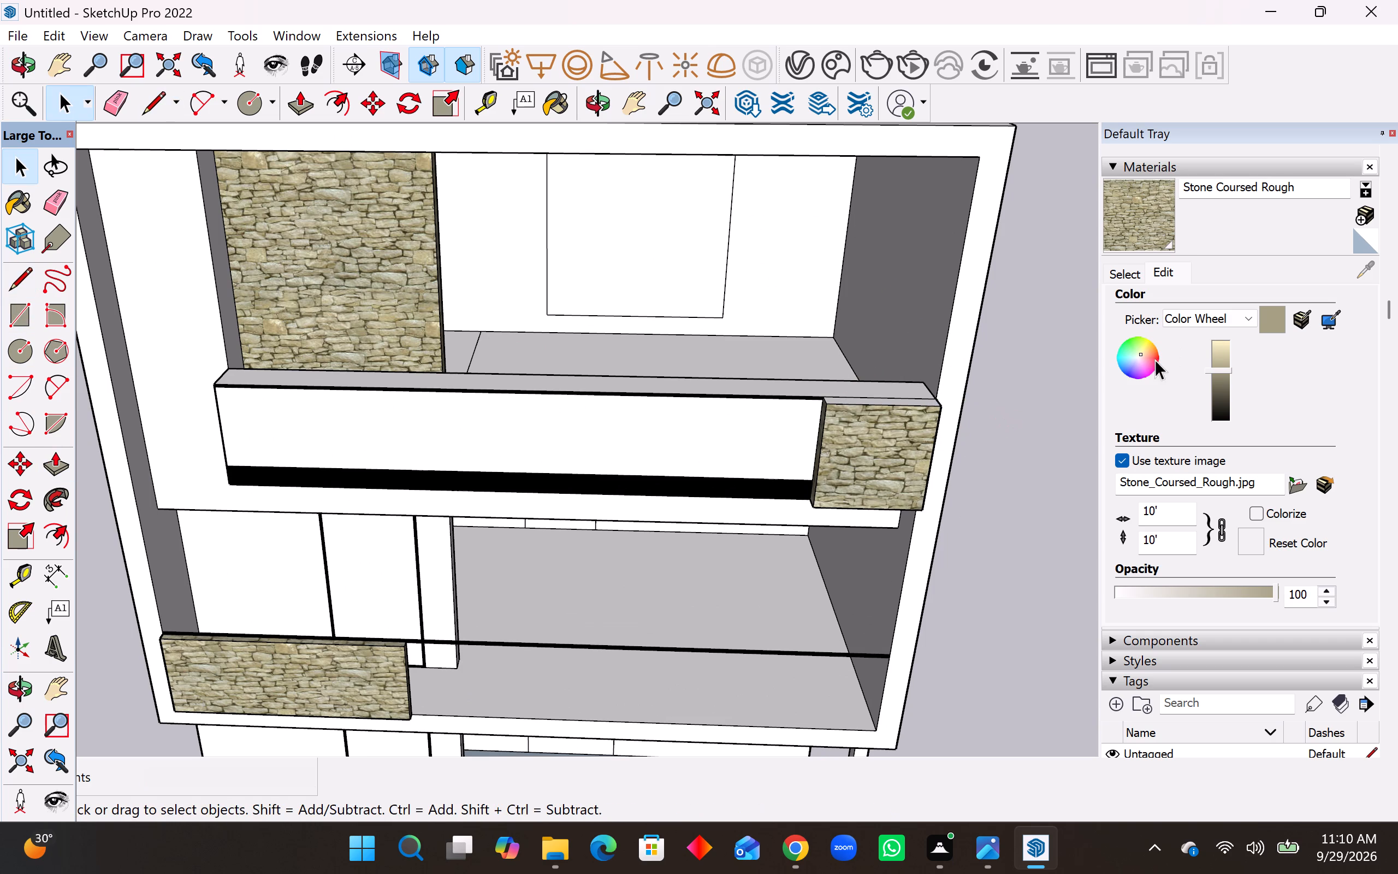
# Paint the front strip of the end block's upper surface with Stone Coursed Rough.
pyautogui.click(1144, 223)
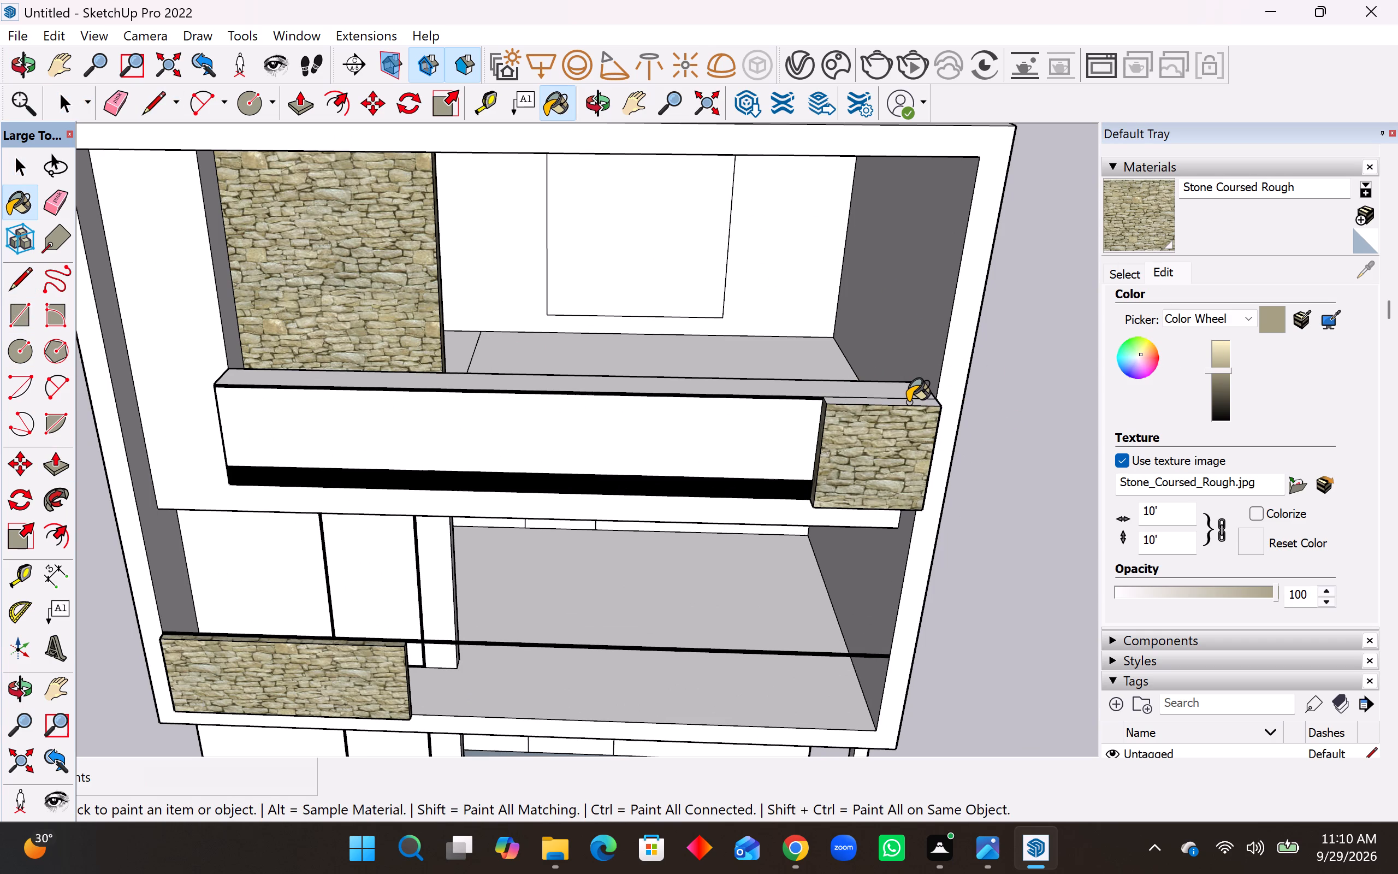
pyautogui.click(908, 403)
pyautogui.press('space')
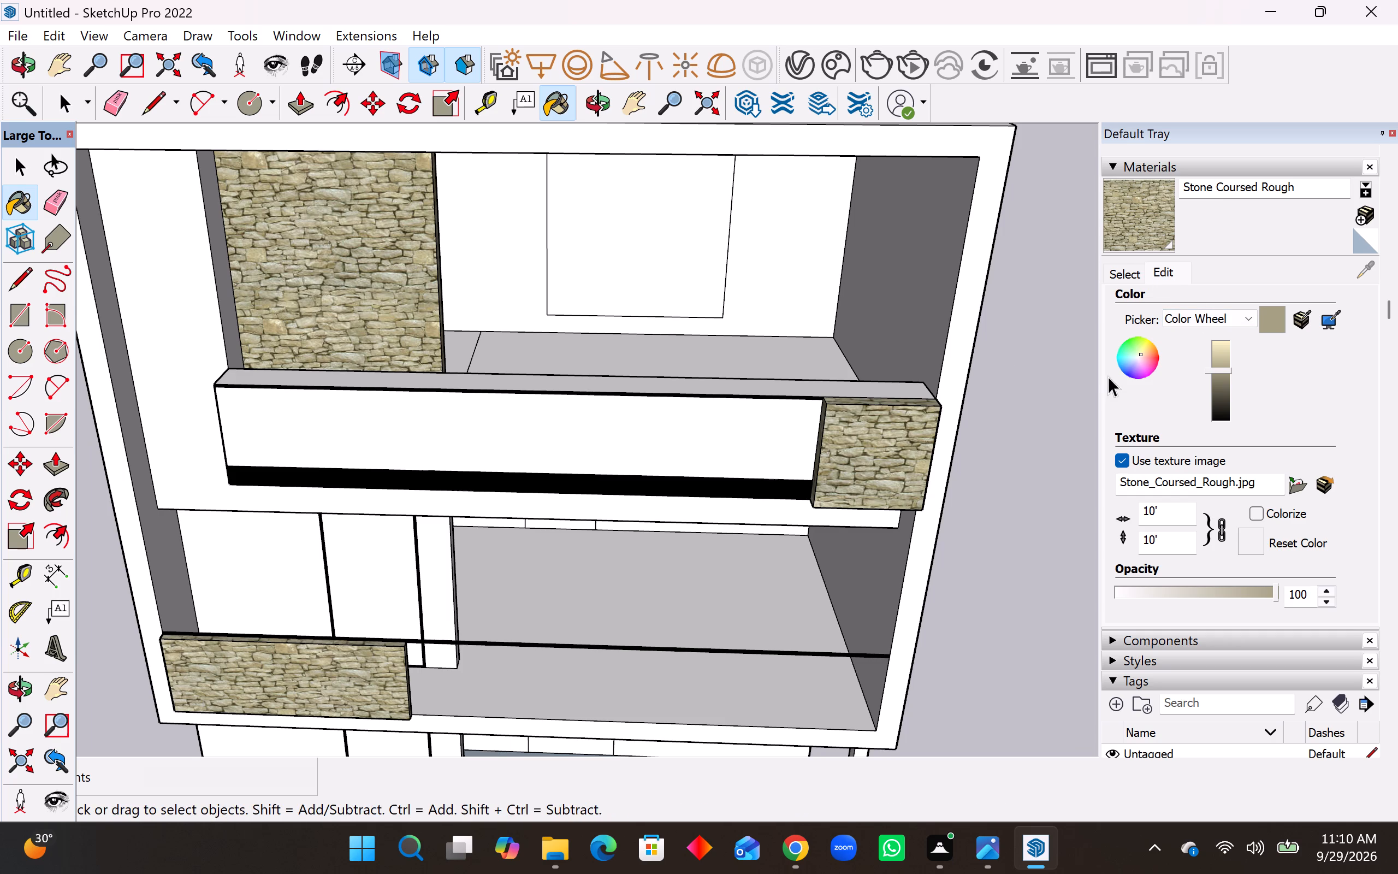
# Paint the L-shaped wall band beside and below the top balcony with Cladding Siding Tan from the Brick, Cladding and Siding collection.
pyautogui.moveTo(1028, 403); pyautogui.dragTo(1029, 326, button='middle')
pyautogui.scroll(-8, 1032, 434)
pyautogui.moveTo(991, 423); pyautogui.dragTo(969, 405, button='middle')
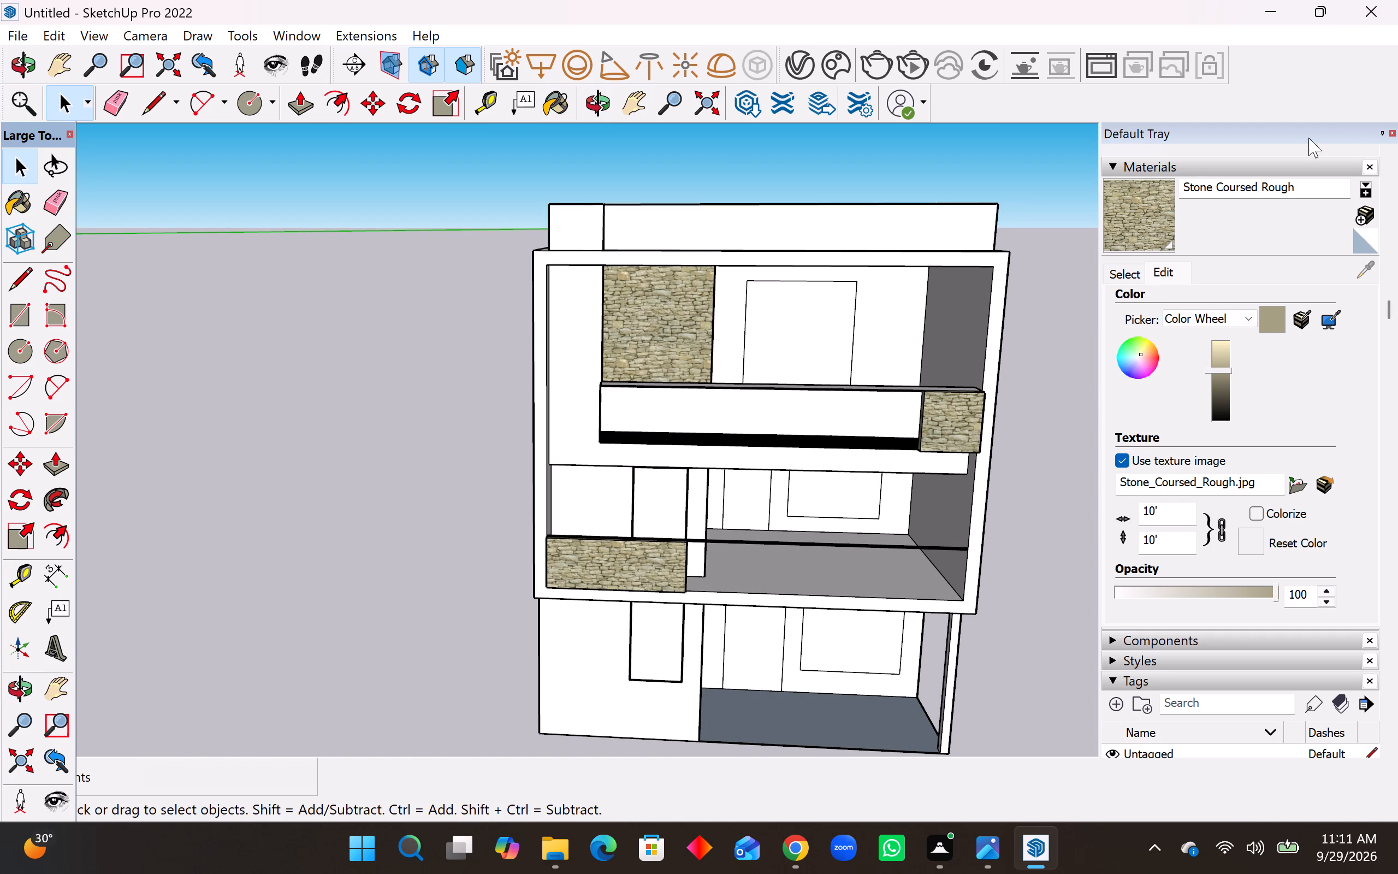
pyautogui.click(1141, 275)
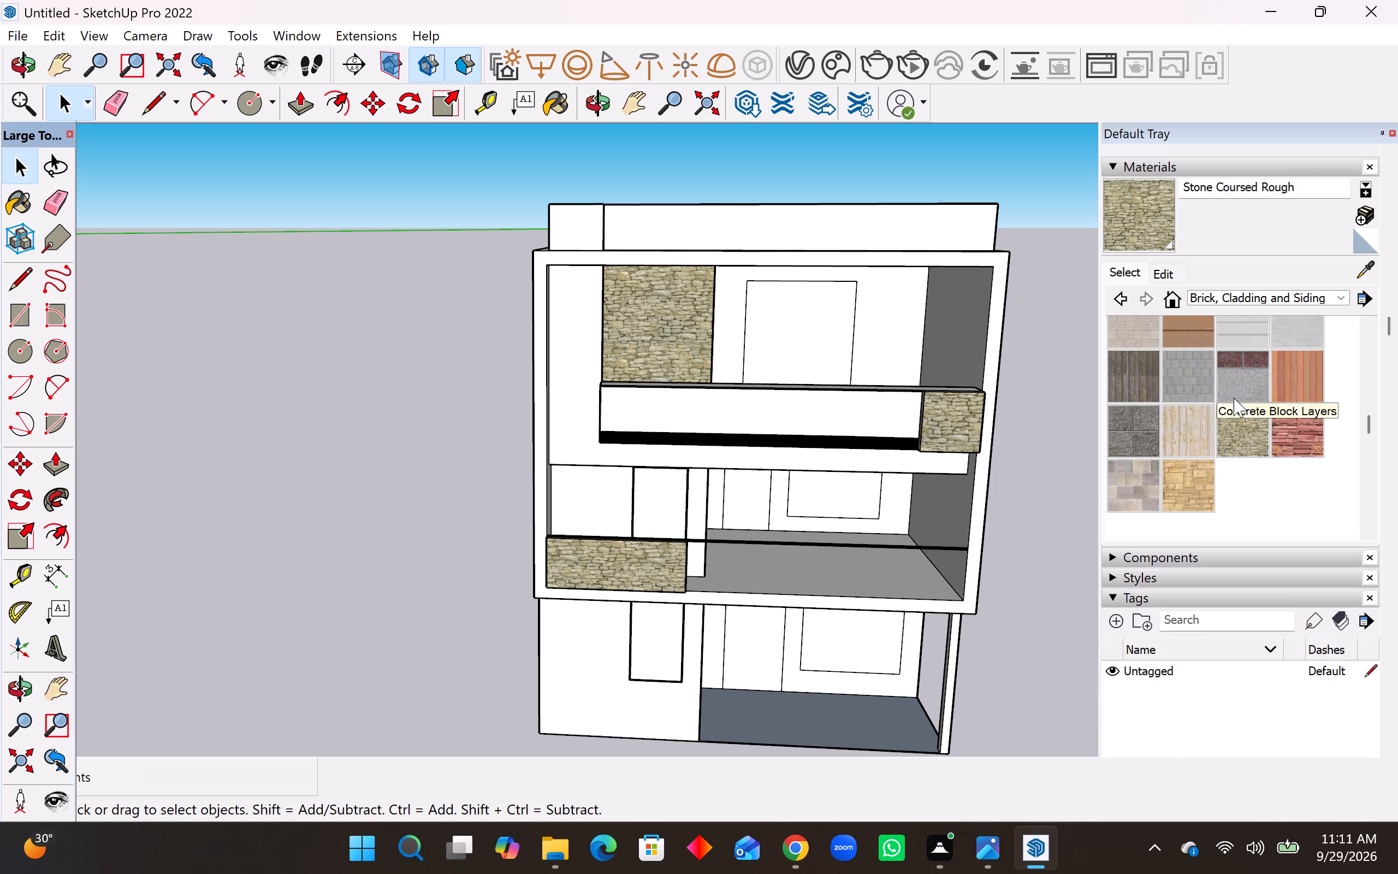
pyautogui.scroll(4, 1261, 429)
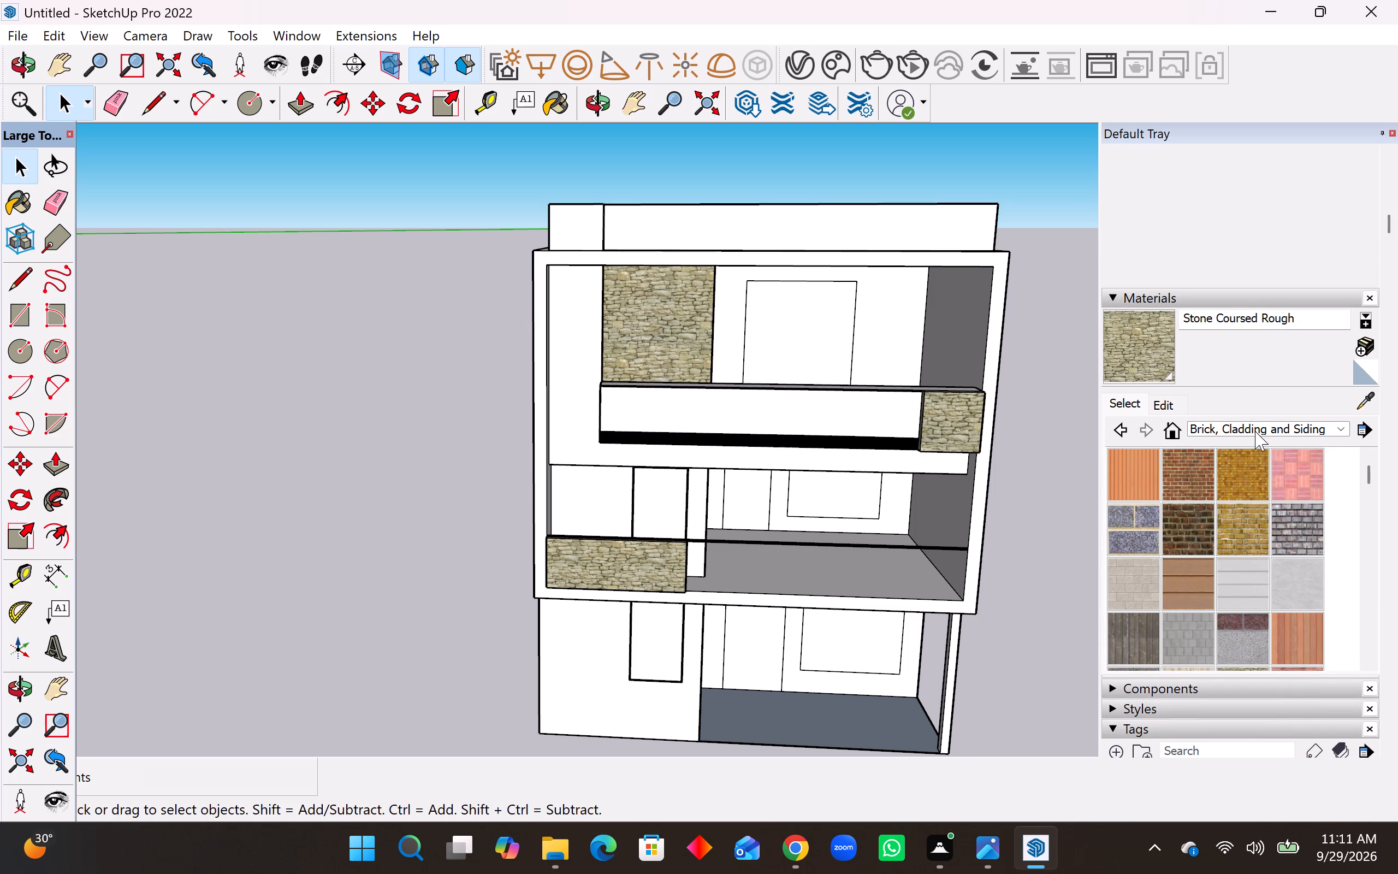
pyautogui.scroll(-2, 1232, 323)
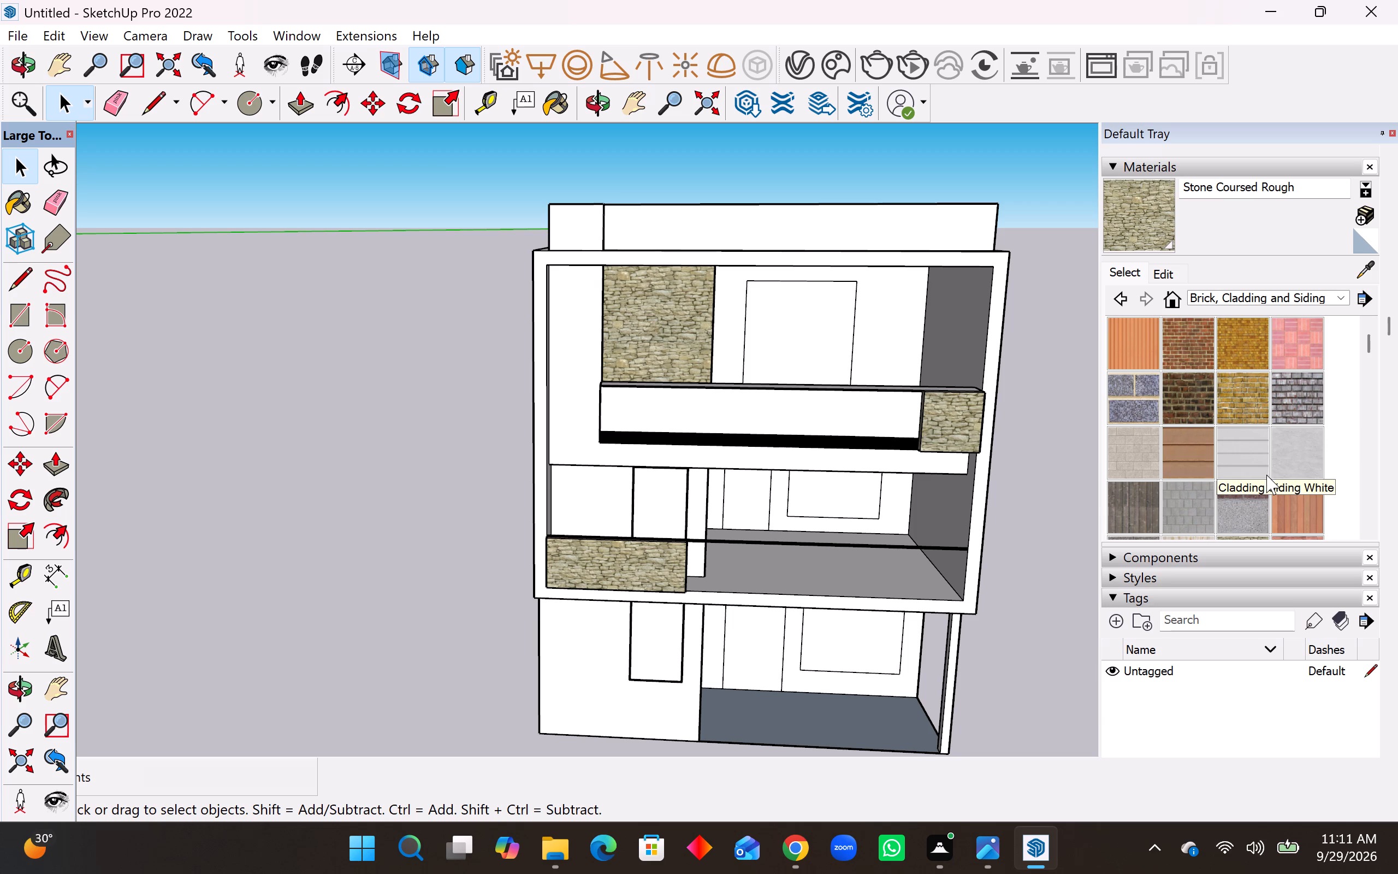
pyautogui.scroll(-2, 1266, 475)
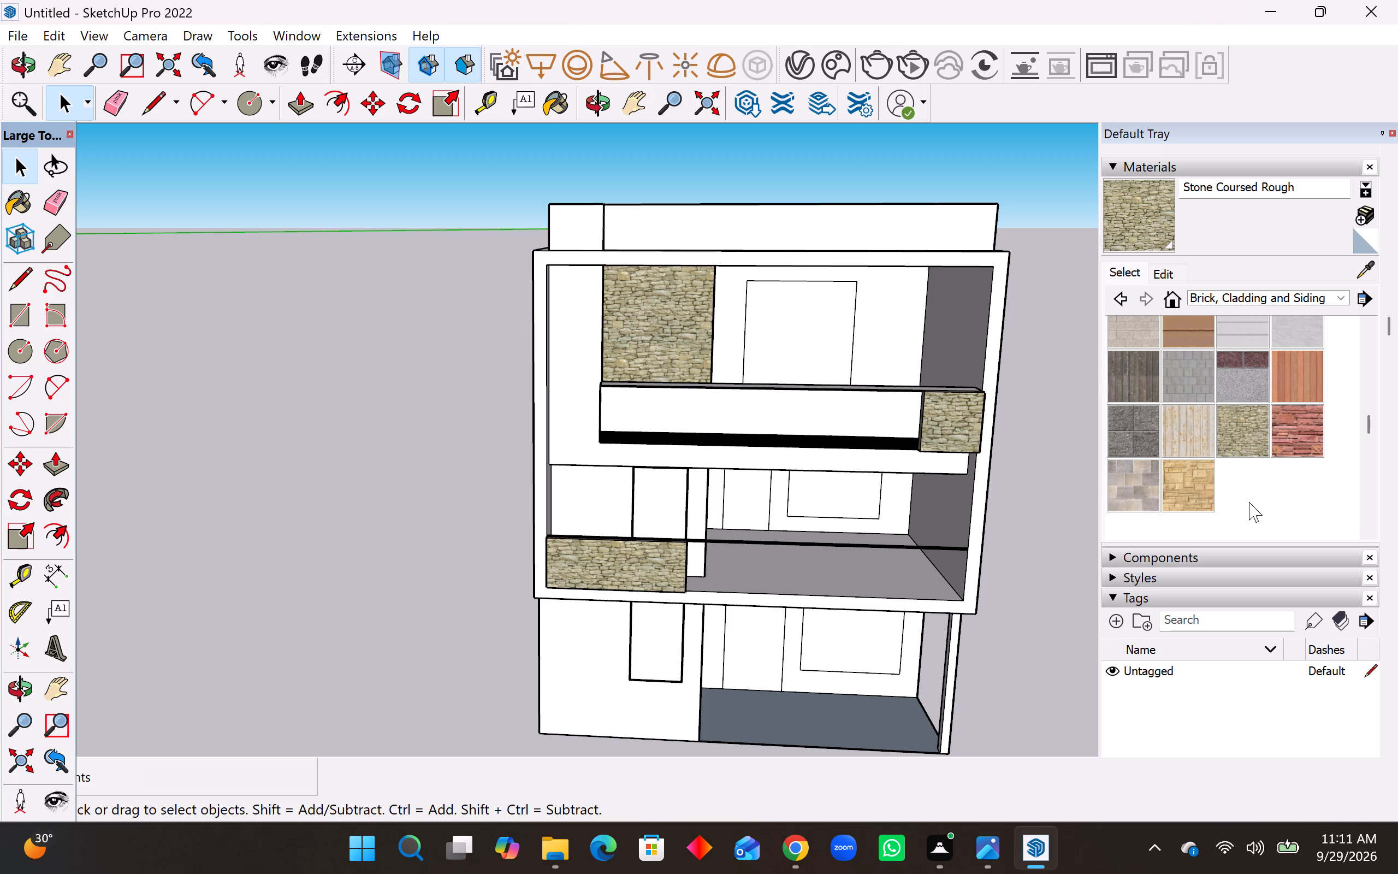
pyautogui.scroll(3, 1249, 502)
pyautogui.scroll(-1, 1249, 502)
pyautogui.click(1196, 461)
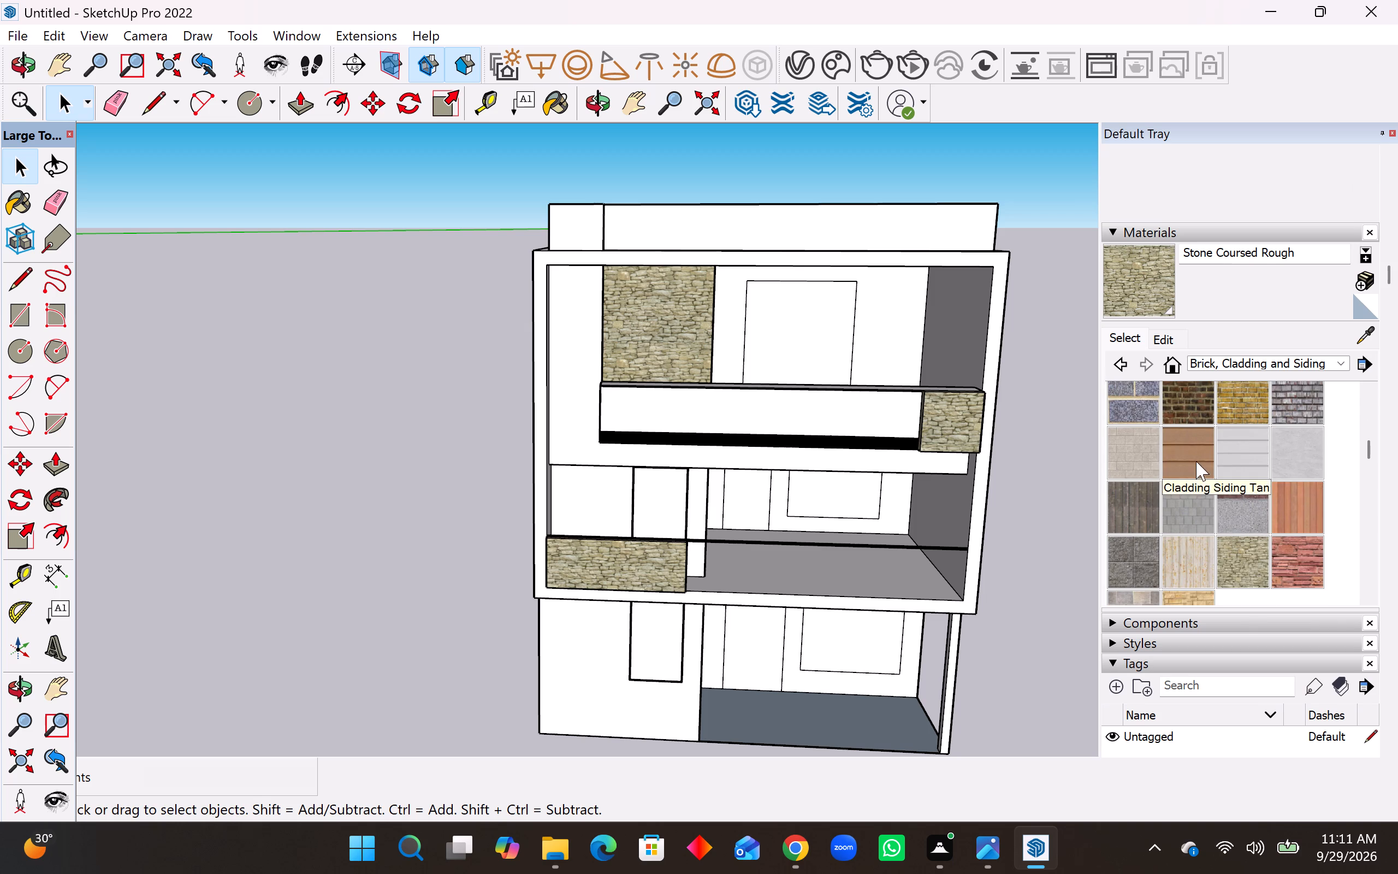
pyautogui.click(571, 382)
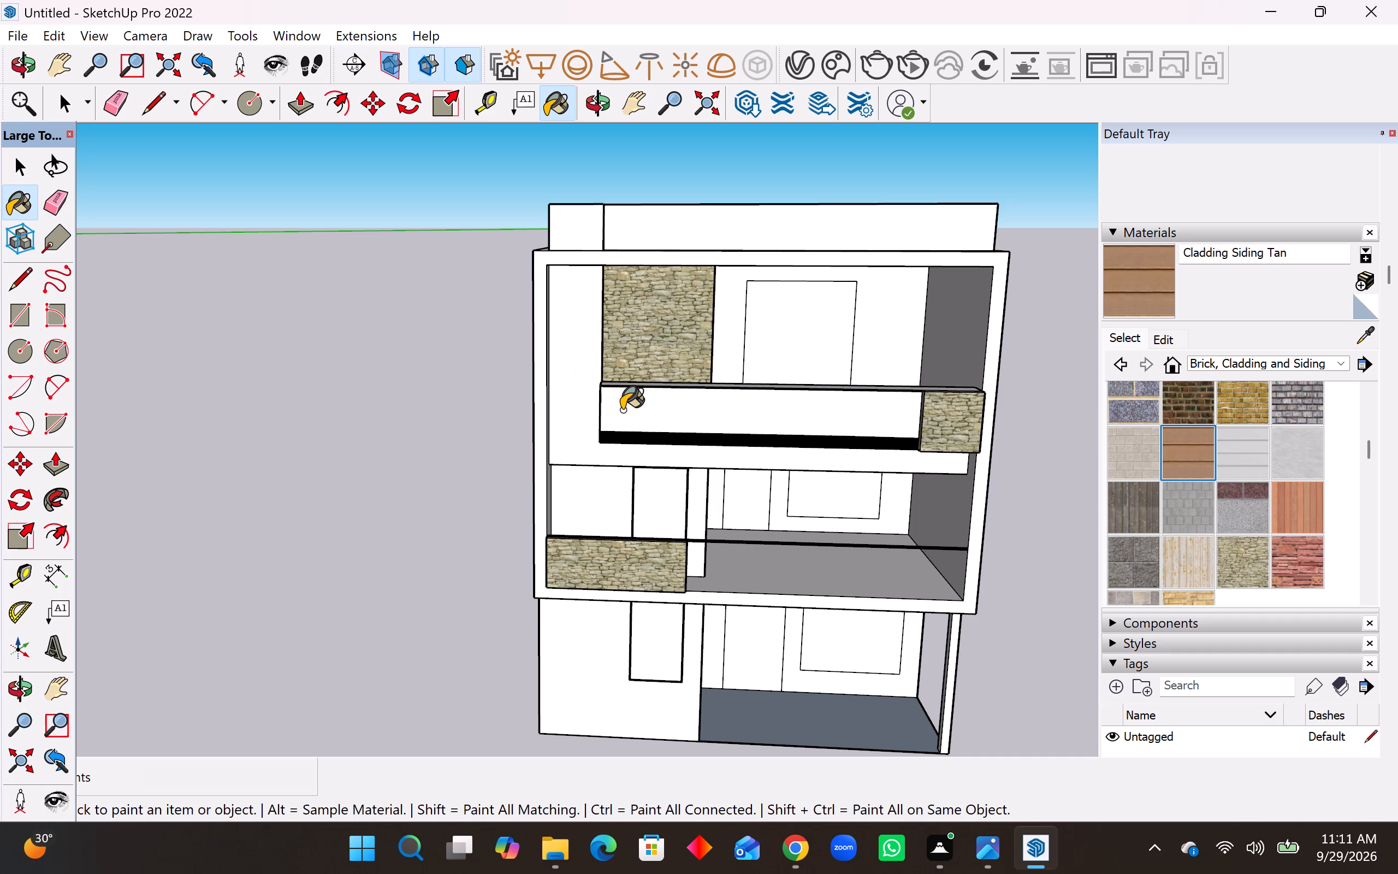
# Paint the front faces of the roof parapet and its end block with Cladding Siding Tan.
pyautogui.click(591, 233)
pyautogui.click(707, 222)
# Paint the side face of the roof parapet's end block and the narrow return face beside the top floor's stone panel with Cladding Siding Tan.
pyautogui.moveTo(747, 249); pyautogui.dragTo(740, 247, button='middle')
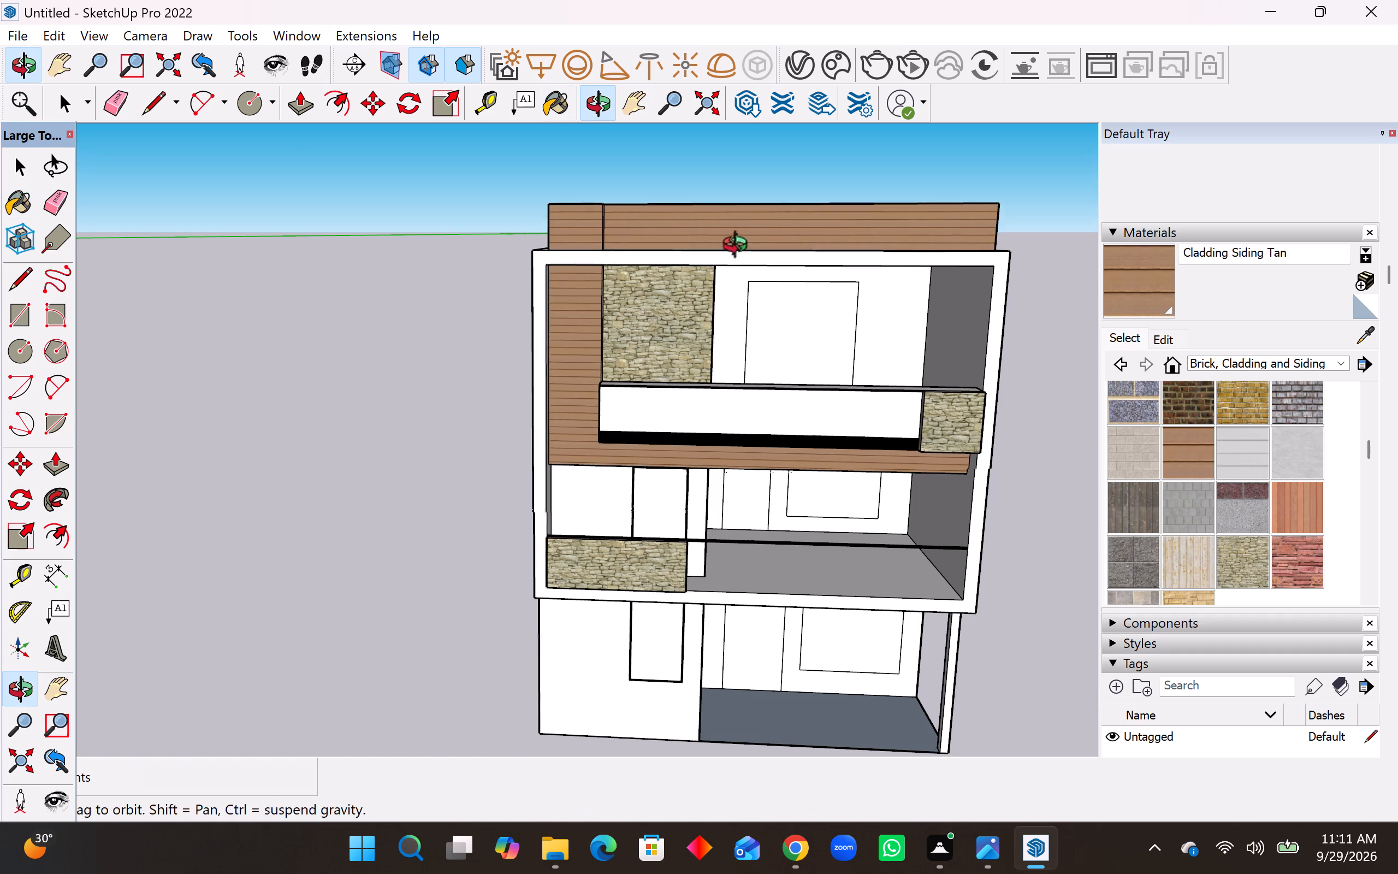
pyautogui.moveTo(740, 247); pyautogui.dragTo(523, 270, button='middle')
pyautogui.click(577, 229)
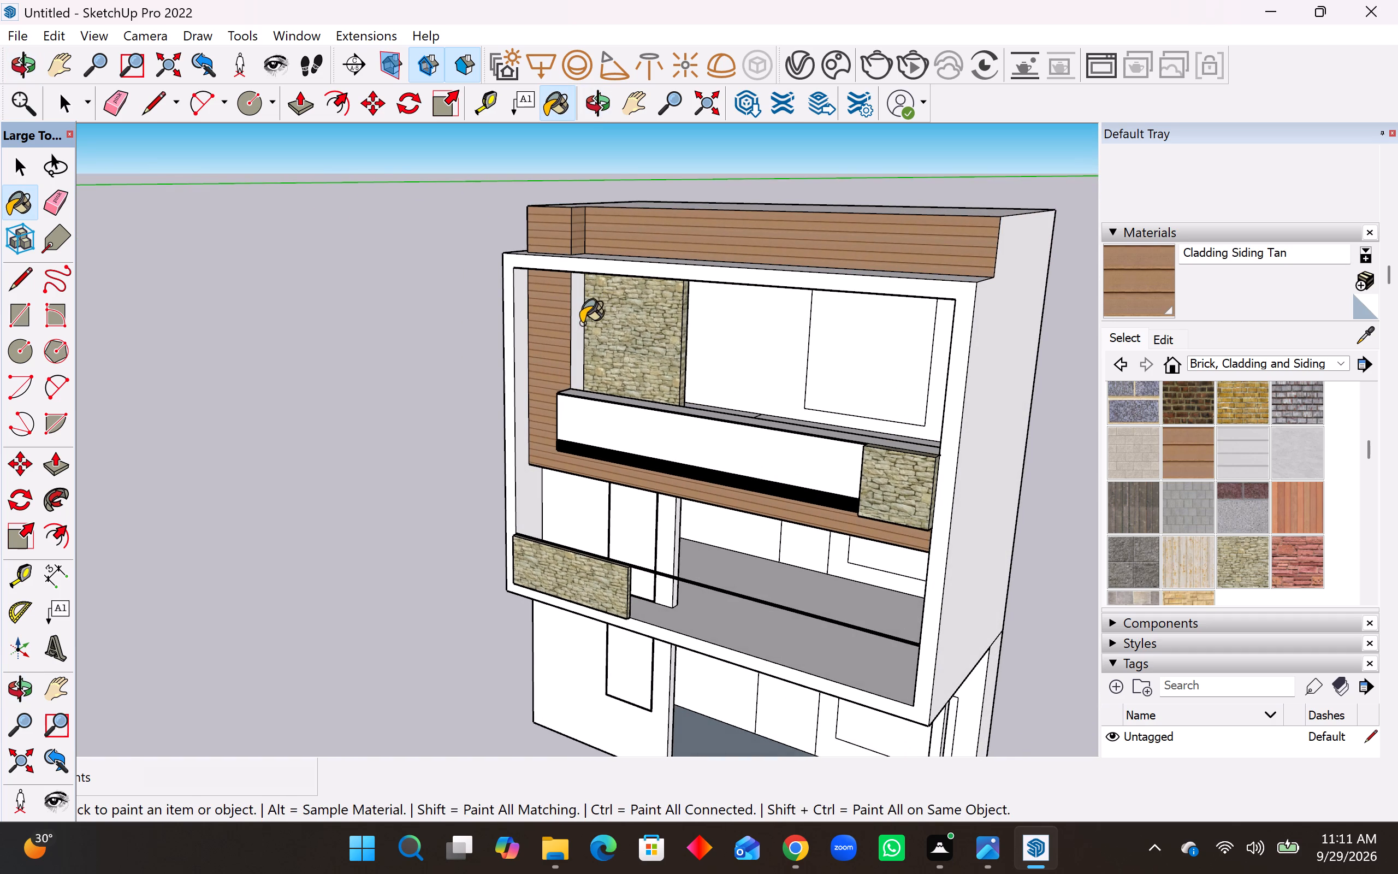
pyautogui.click(575, 324)
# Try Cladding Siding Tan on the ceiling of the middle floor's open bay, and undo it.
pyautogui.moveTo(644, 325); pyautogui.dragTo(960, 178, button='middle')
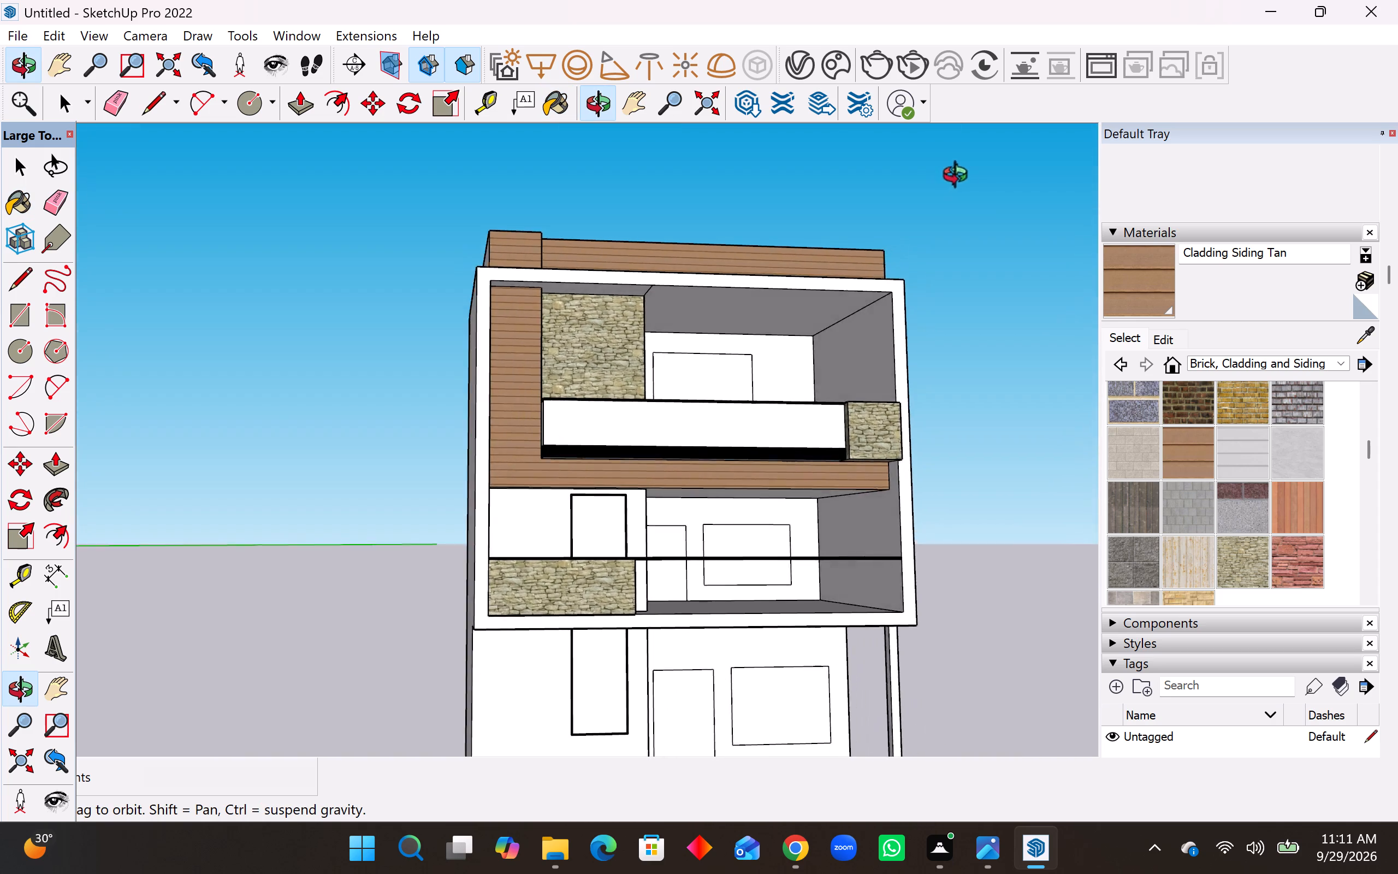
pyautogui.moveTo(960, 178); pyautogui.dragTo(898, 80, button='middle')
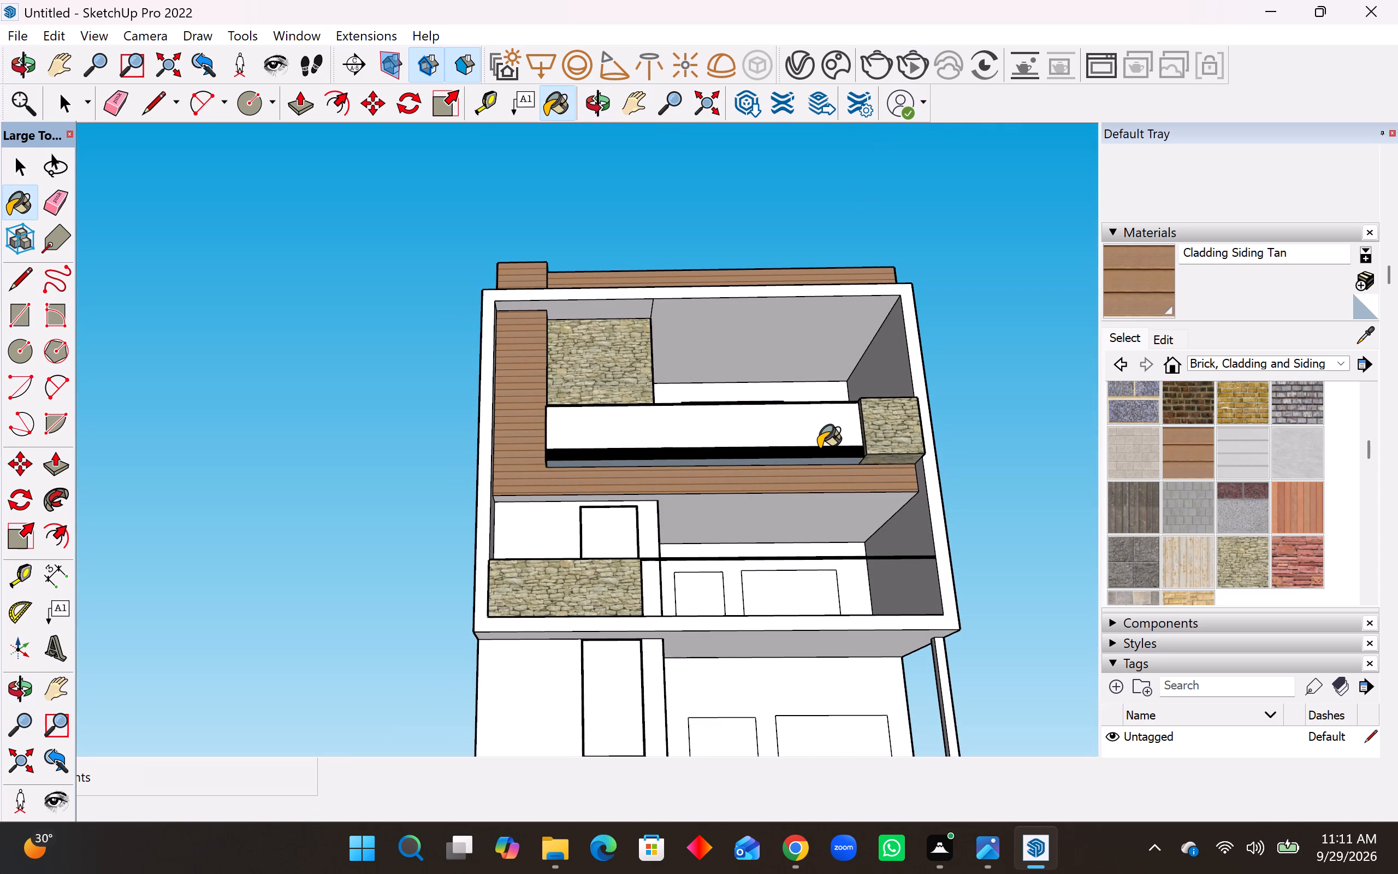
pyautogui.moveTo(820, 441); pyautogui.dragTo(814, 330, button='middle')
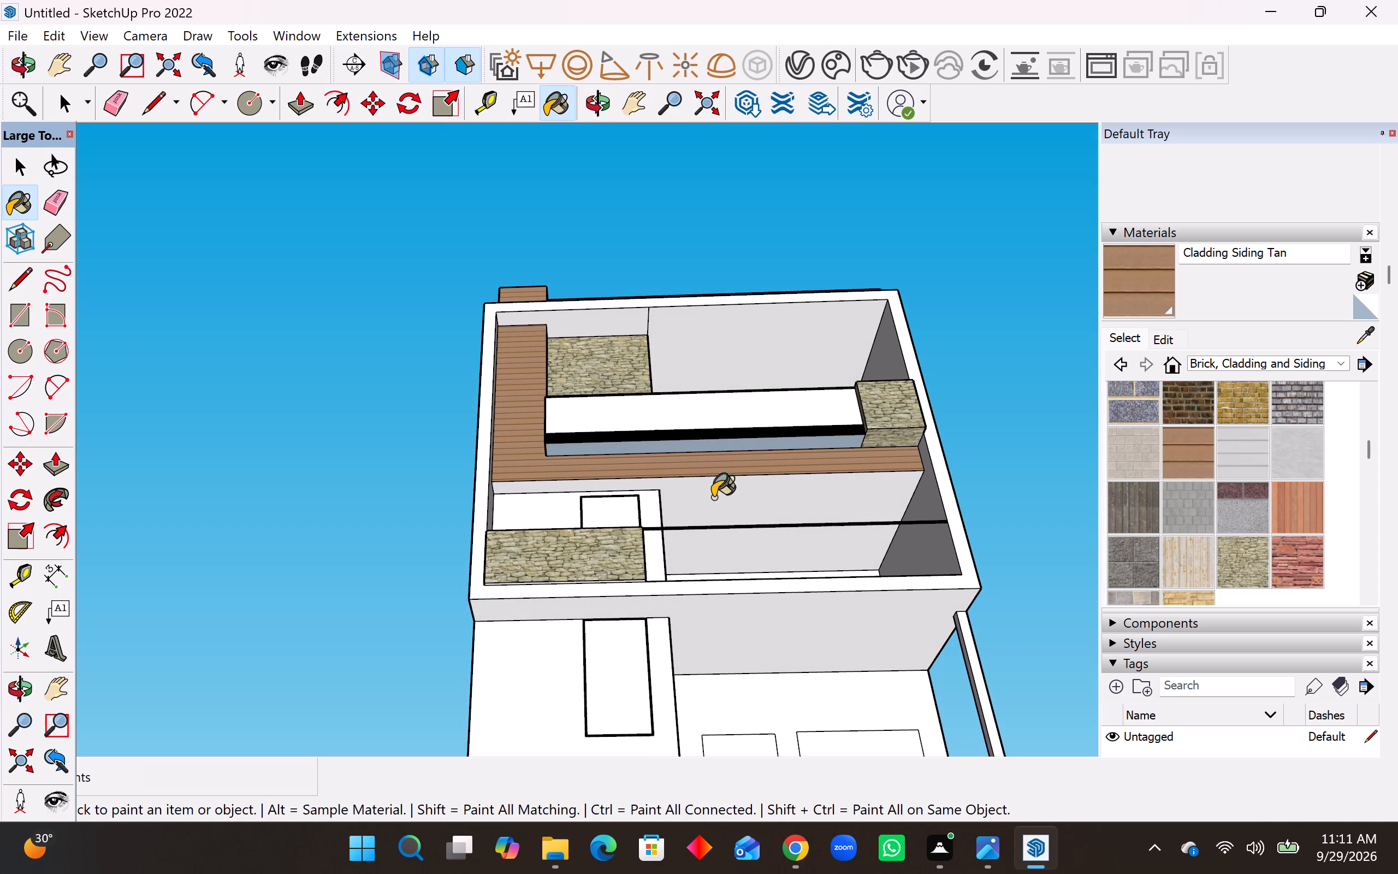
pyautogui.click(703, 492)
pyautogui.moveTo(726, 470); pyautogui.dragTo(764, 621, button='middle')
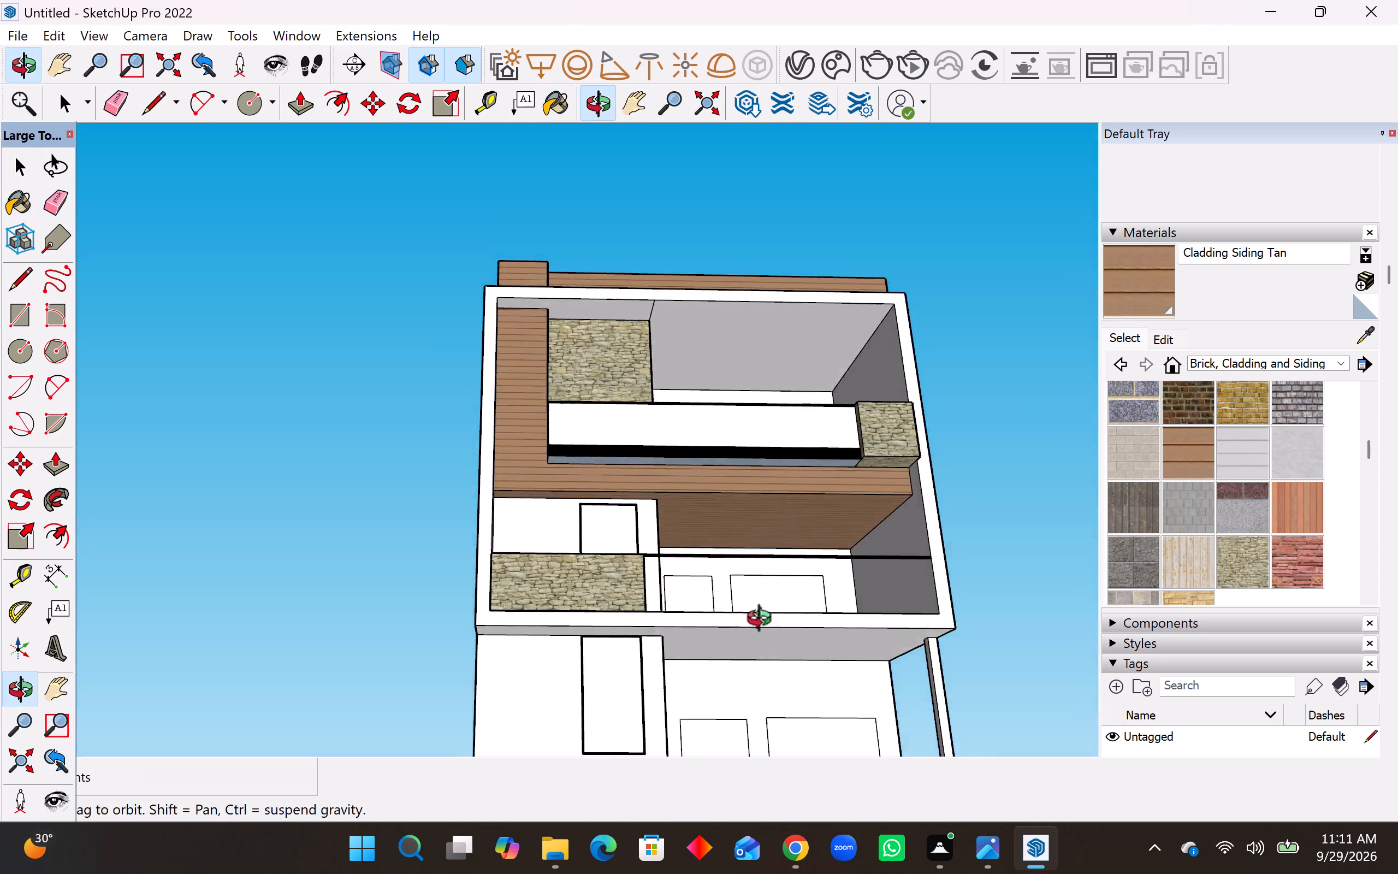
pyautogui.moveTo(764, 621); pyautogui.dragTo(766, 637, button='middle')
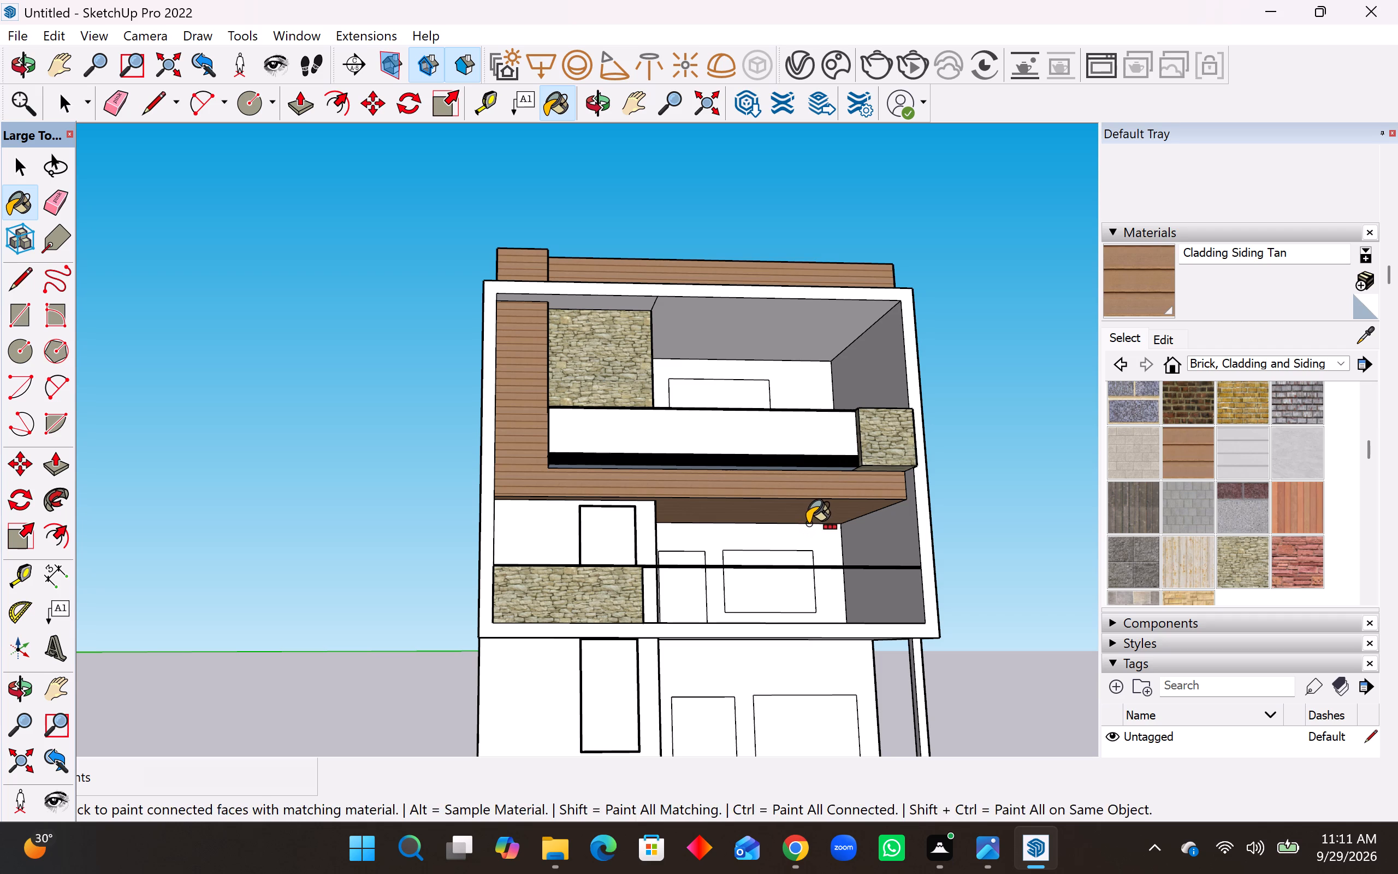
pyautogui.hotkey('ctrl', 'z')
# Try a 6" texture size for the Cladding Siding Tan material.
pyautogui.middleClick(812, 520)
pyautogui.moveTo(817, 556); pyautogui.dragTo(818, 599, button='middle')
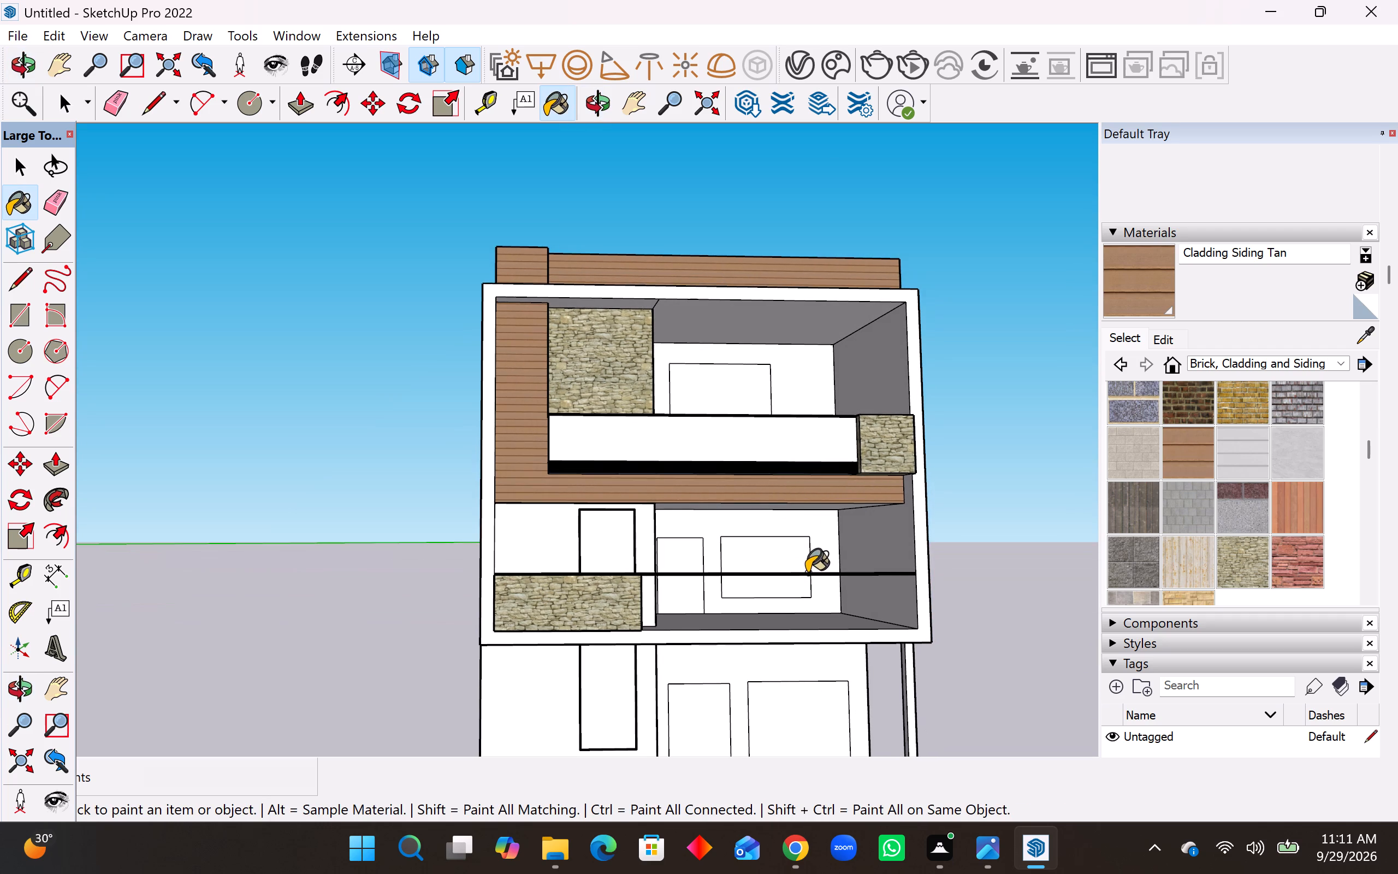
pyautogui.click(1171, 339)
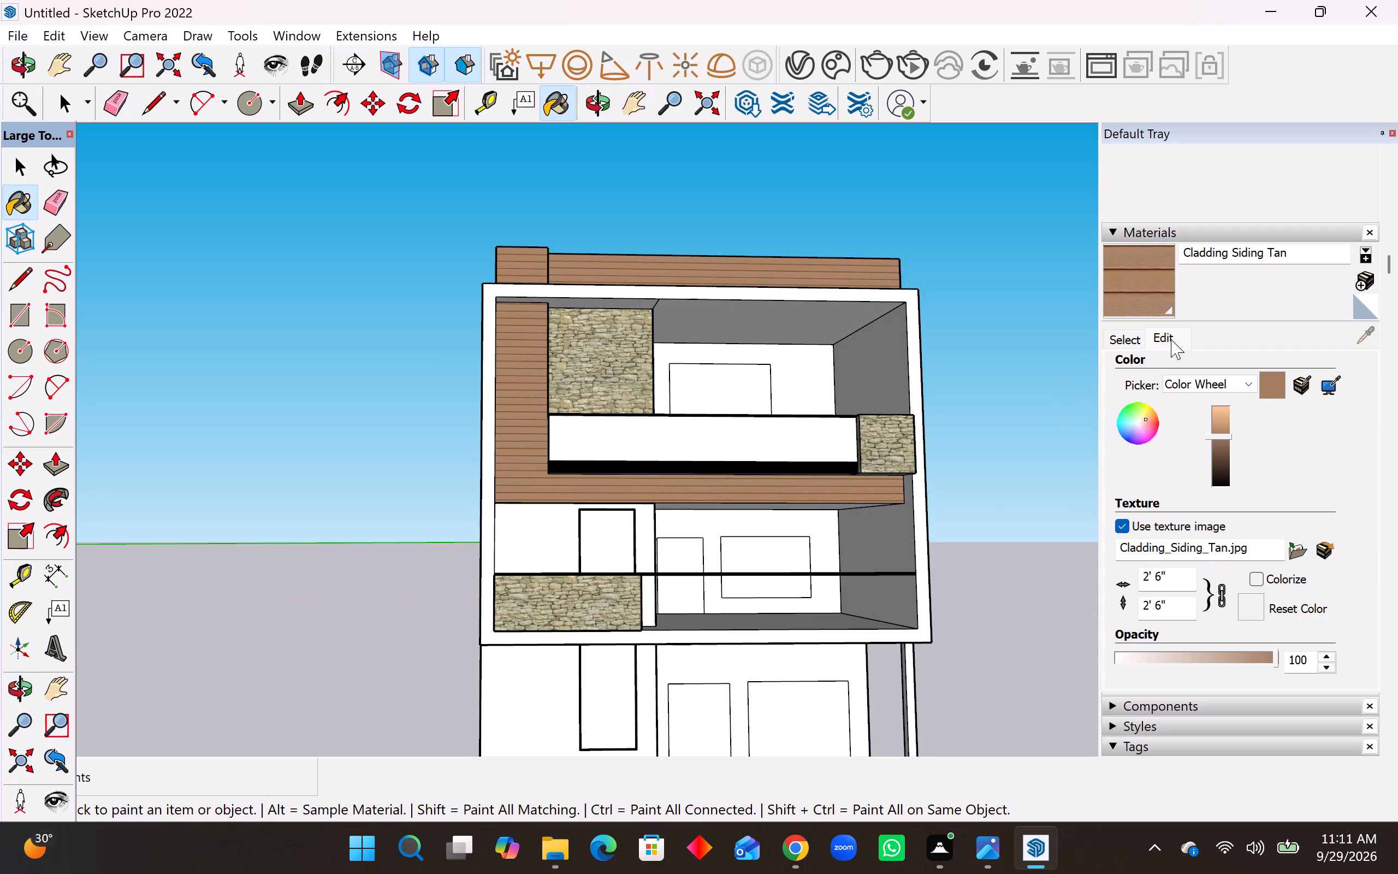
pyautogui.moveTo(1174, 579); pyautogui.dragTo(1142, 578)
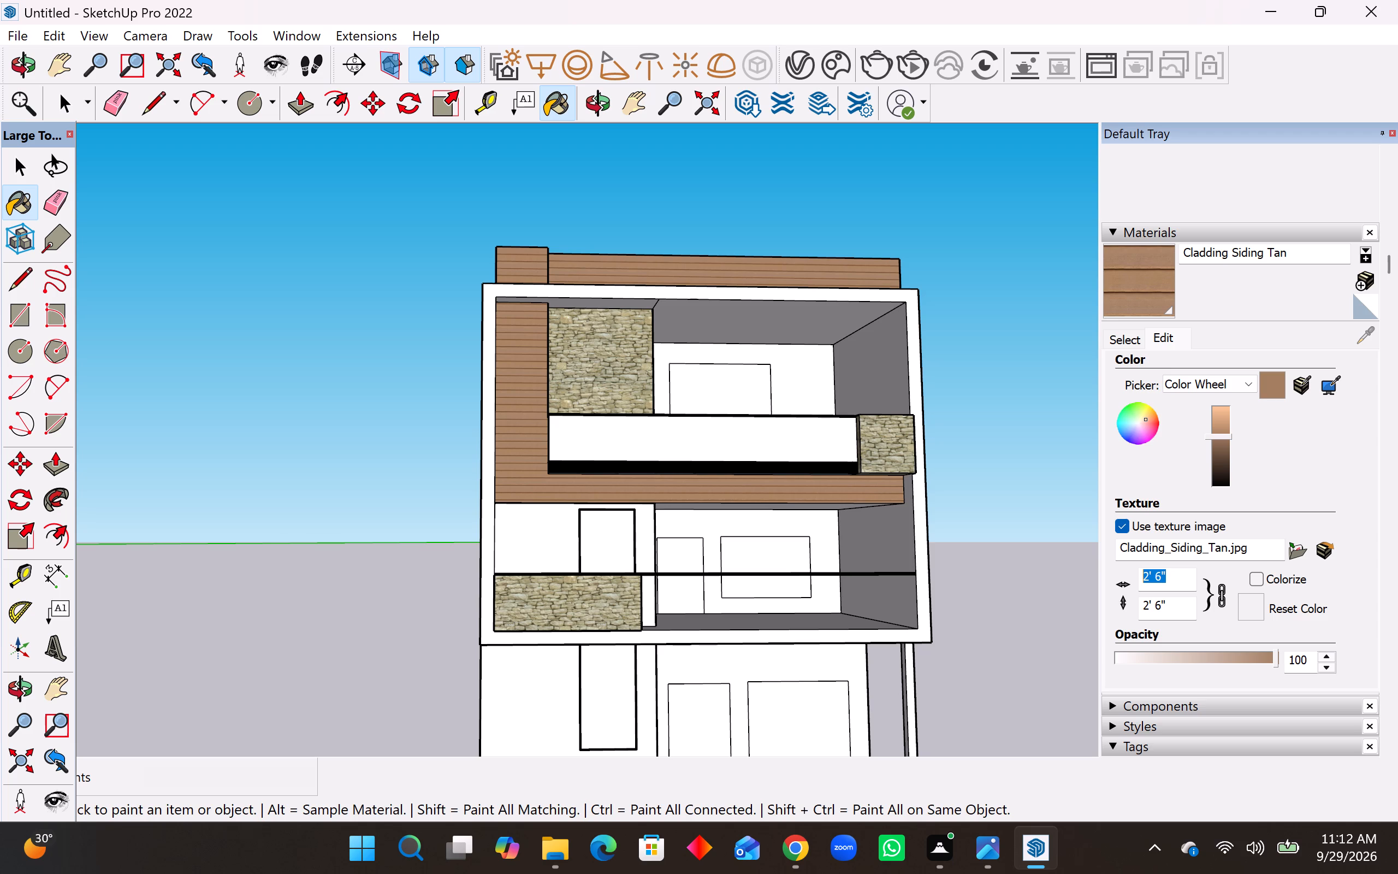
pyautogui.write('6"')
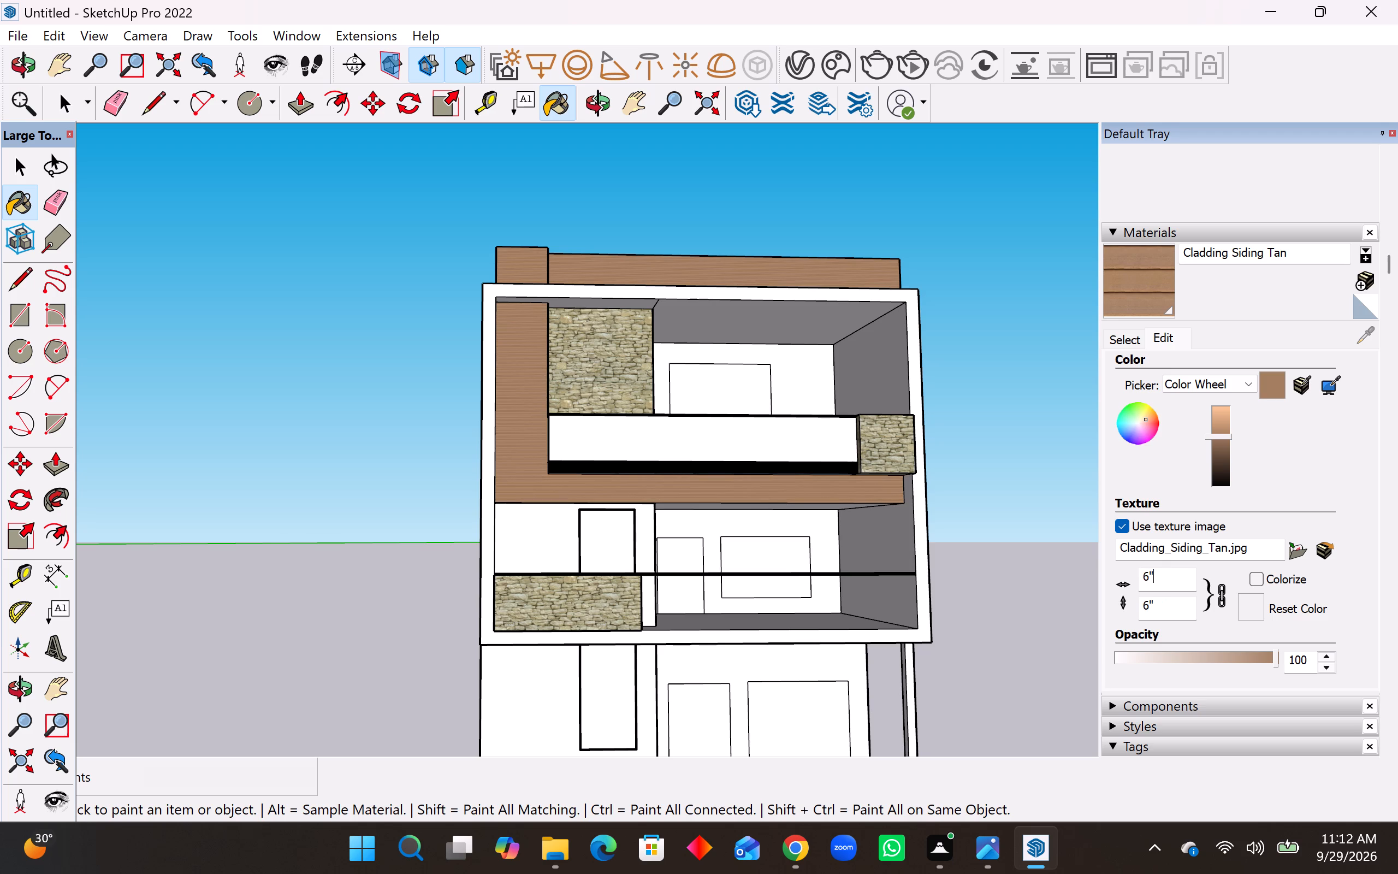
# Darken the Cladding Siding Tan material to a deeper brown by lowering its colour brightness.
pyautogui.click(1223, 464)
pyautogui.click(1219, 459)
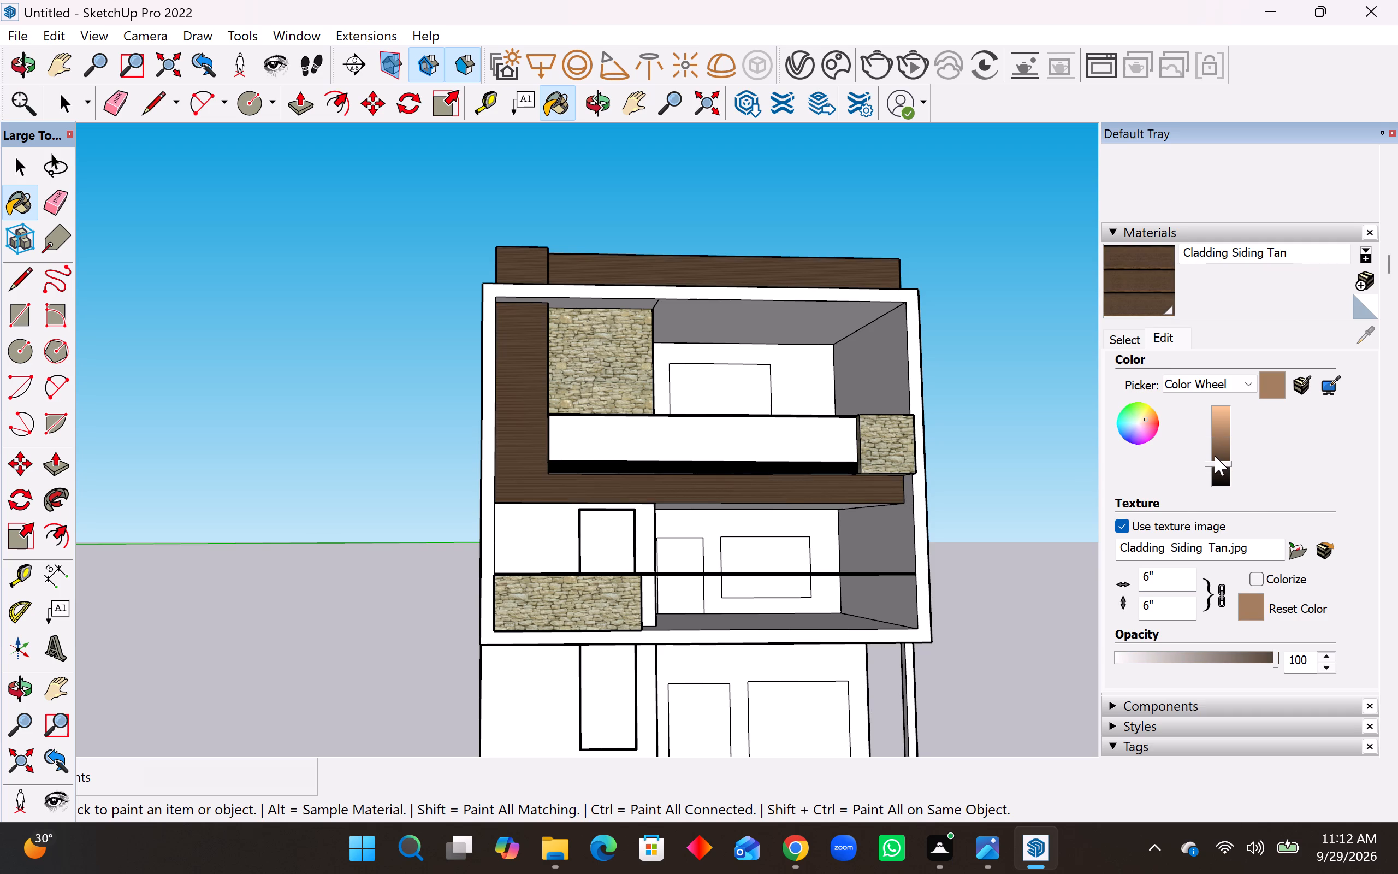
pyautogui.click(1216, 452)
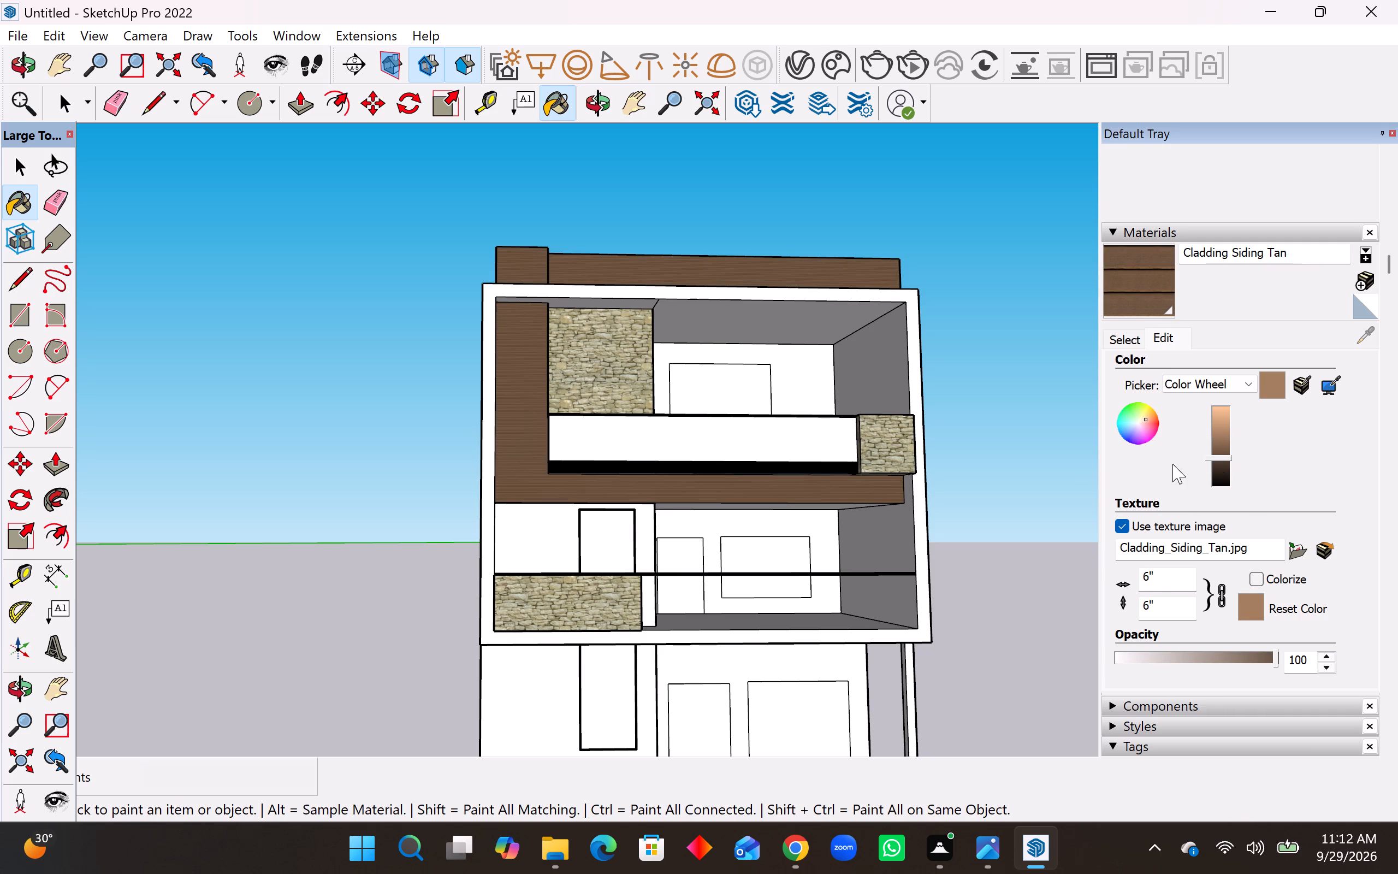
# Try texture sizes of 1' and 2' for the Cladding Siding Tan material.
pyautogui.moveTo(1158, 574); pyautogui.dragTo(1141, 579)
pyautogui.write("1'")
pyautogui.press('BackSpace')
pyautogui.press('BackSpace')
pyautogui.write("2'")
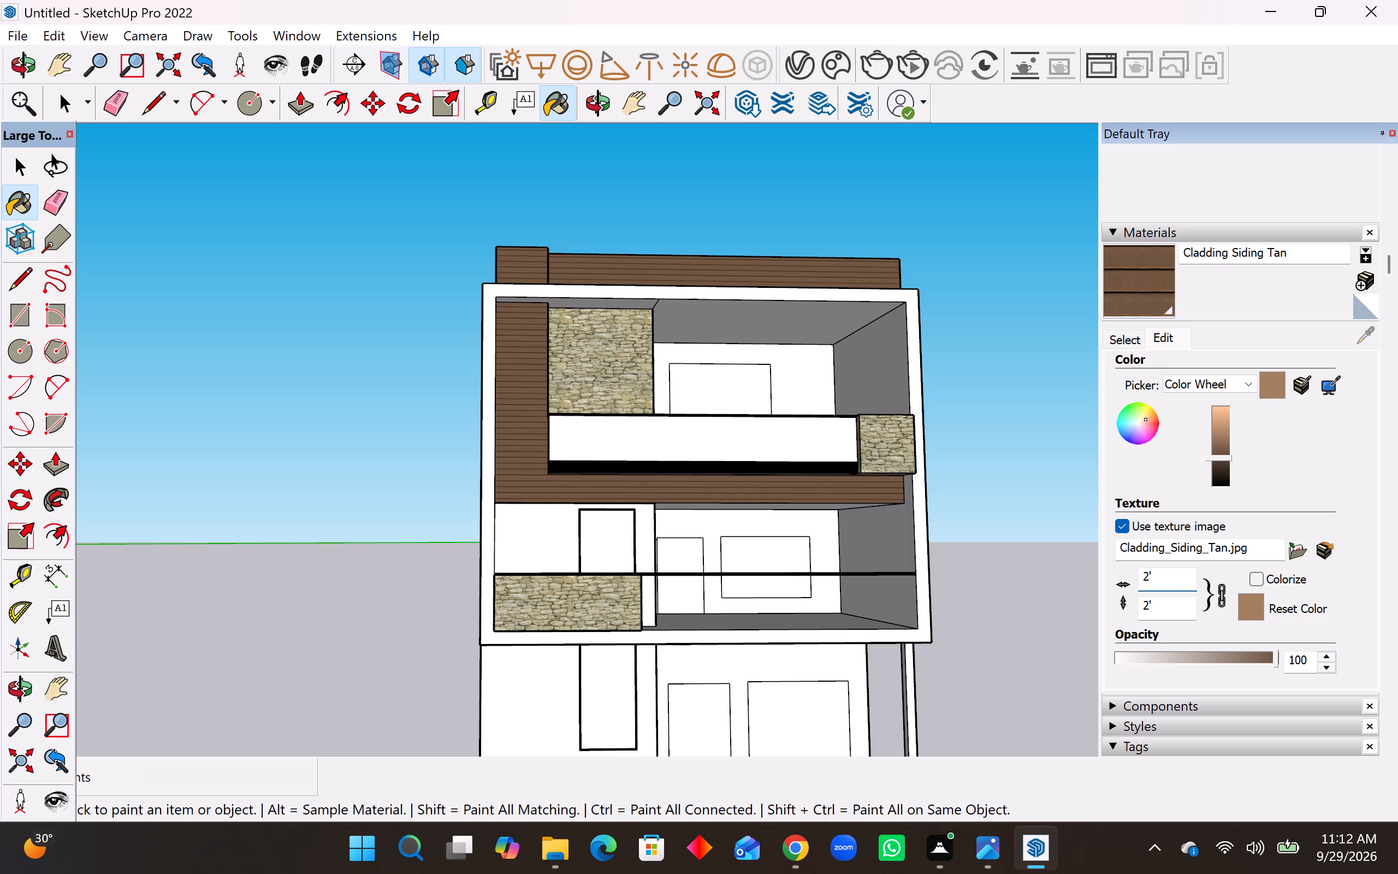
# Set the Cladding Siding Tan material's texture size to 3'.
pyautogui.moveTo(1159, 576); pyautogui.dragTo(1140, 580)
pyautogui.write("3'")
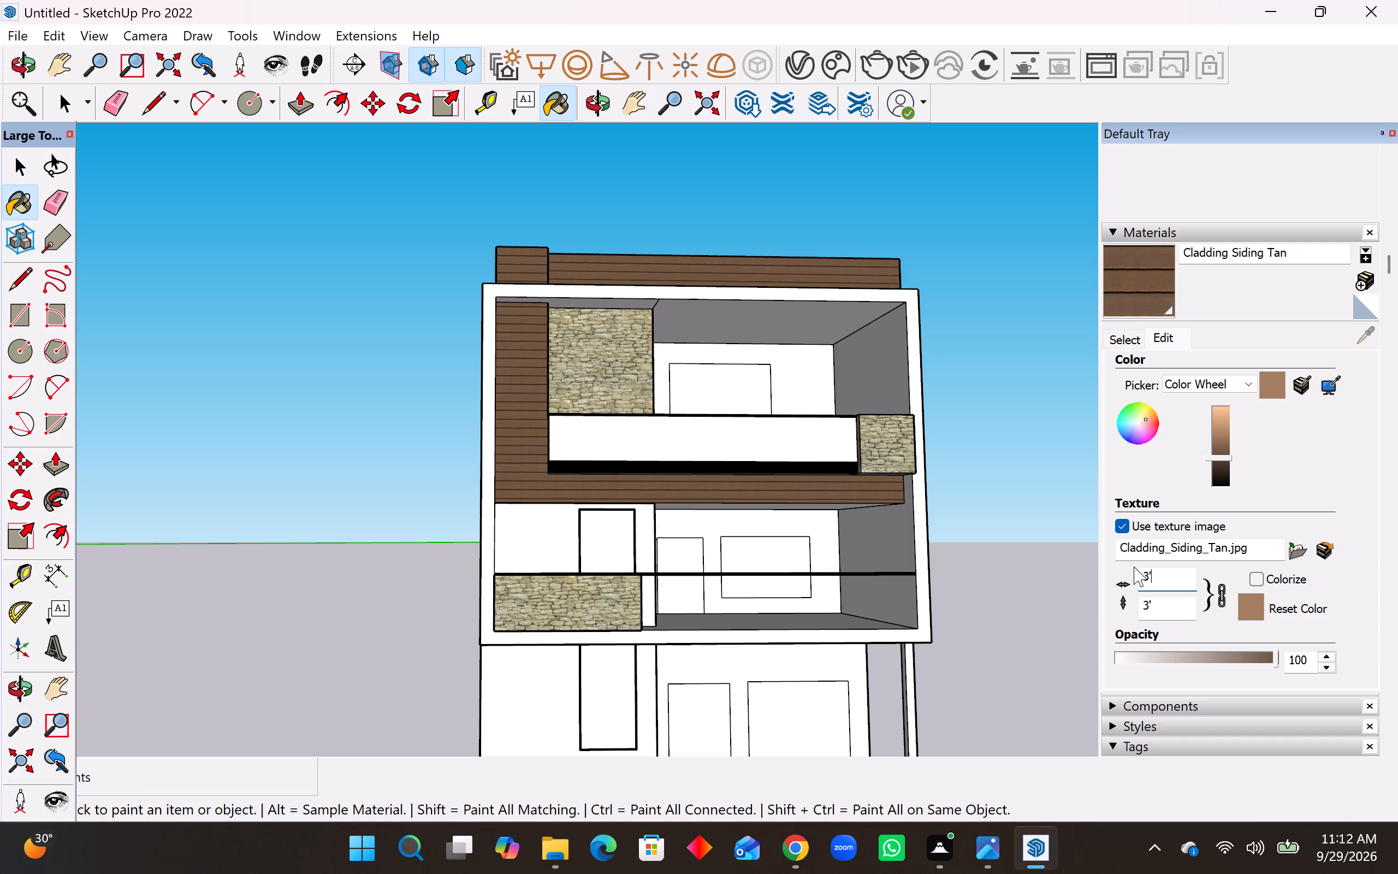
pyautogui.moveTo(887, 536); pyautogui.dragTo(870, 484, button='middle')
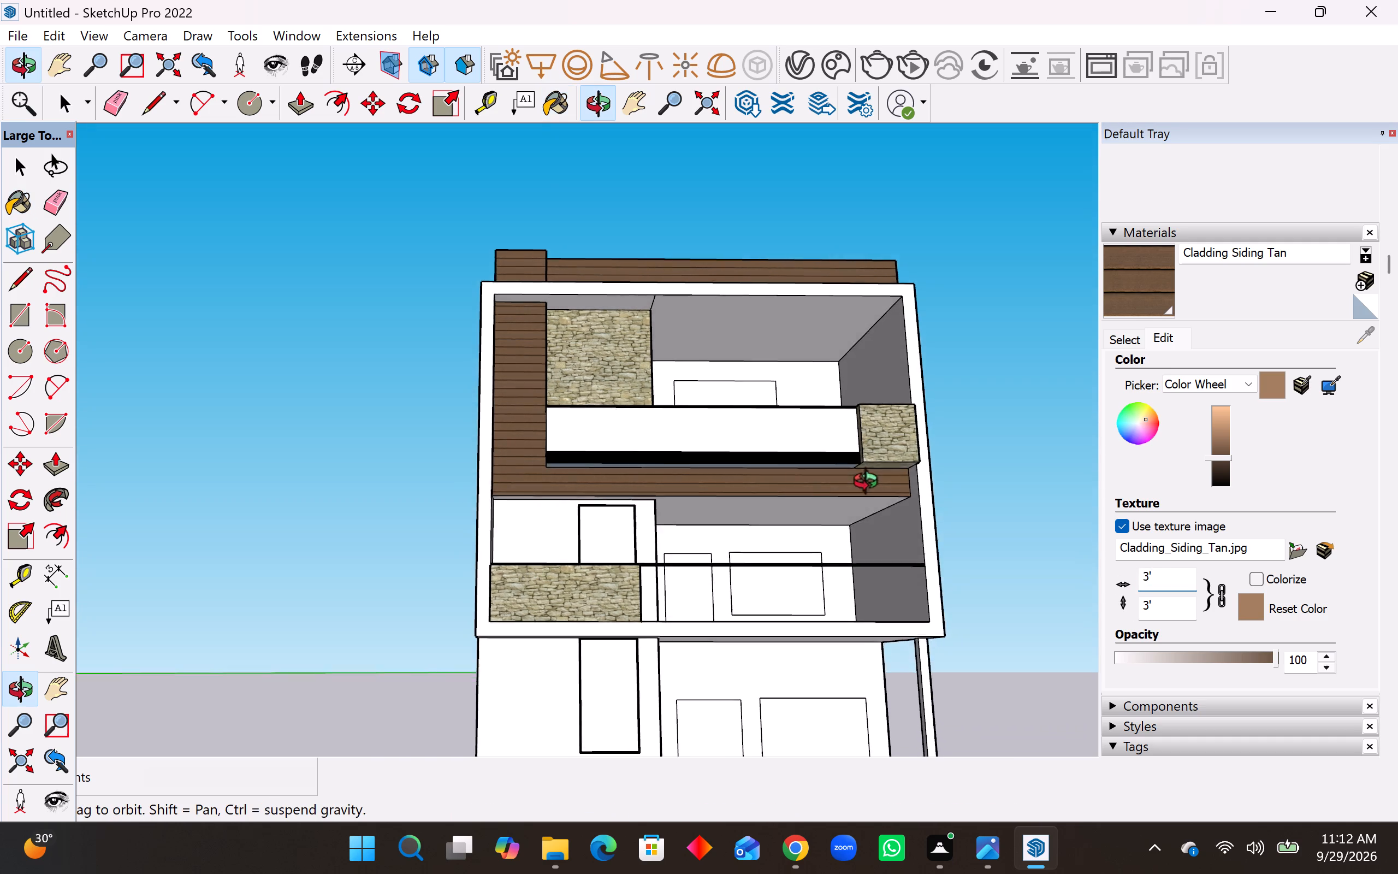
# Lighten the Cladding Siding Tan material slightly by raising its colour brightness.
pyautogui.moveTo(870, 484); pyautogui.dragTo(868, 570, button='middle')
pyautogui.middleClick(862, 576)
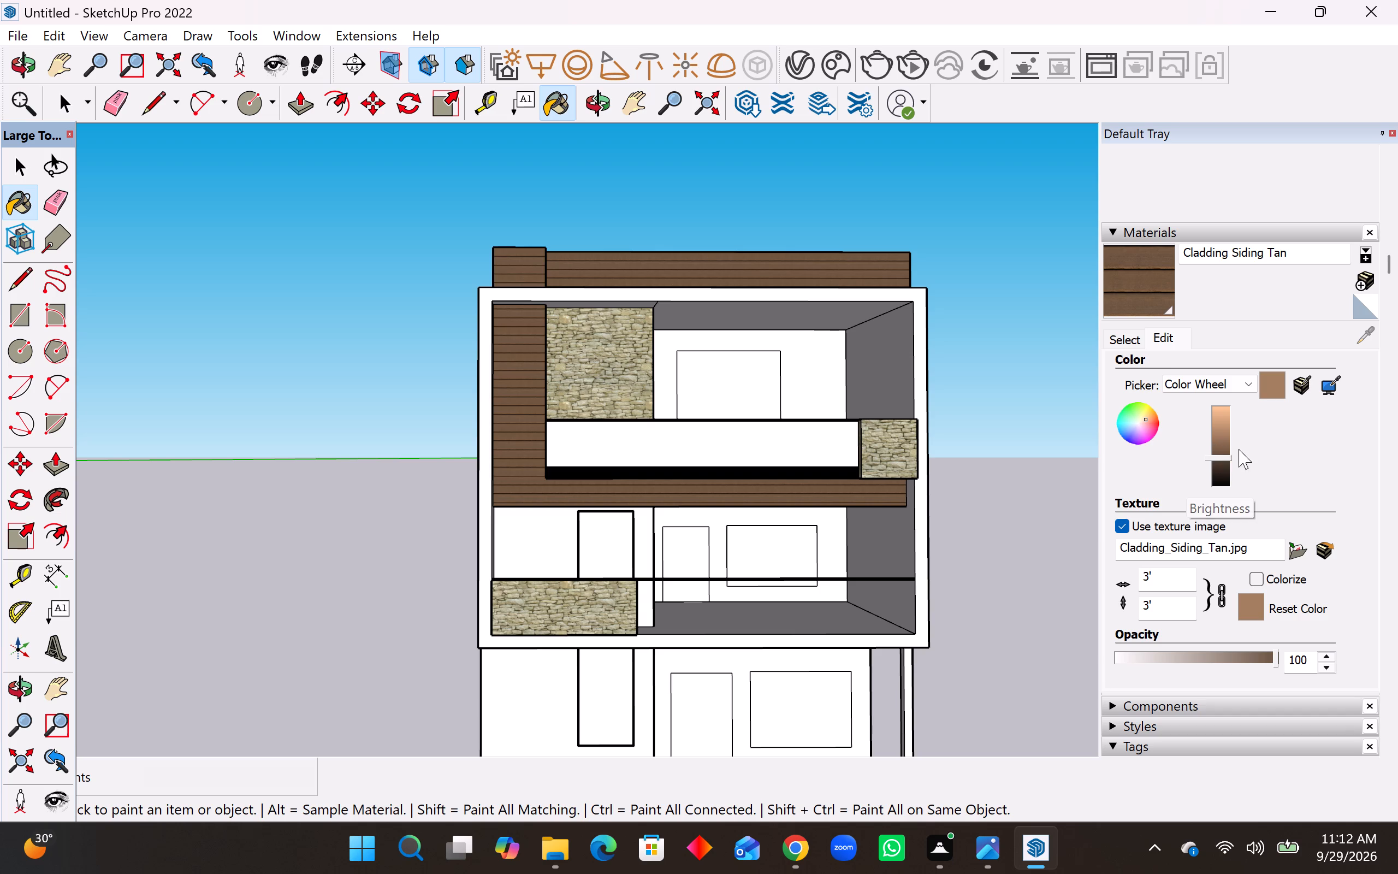
pyautogui.click(1224, 447)
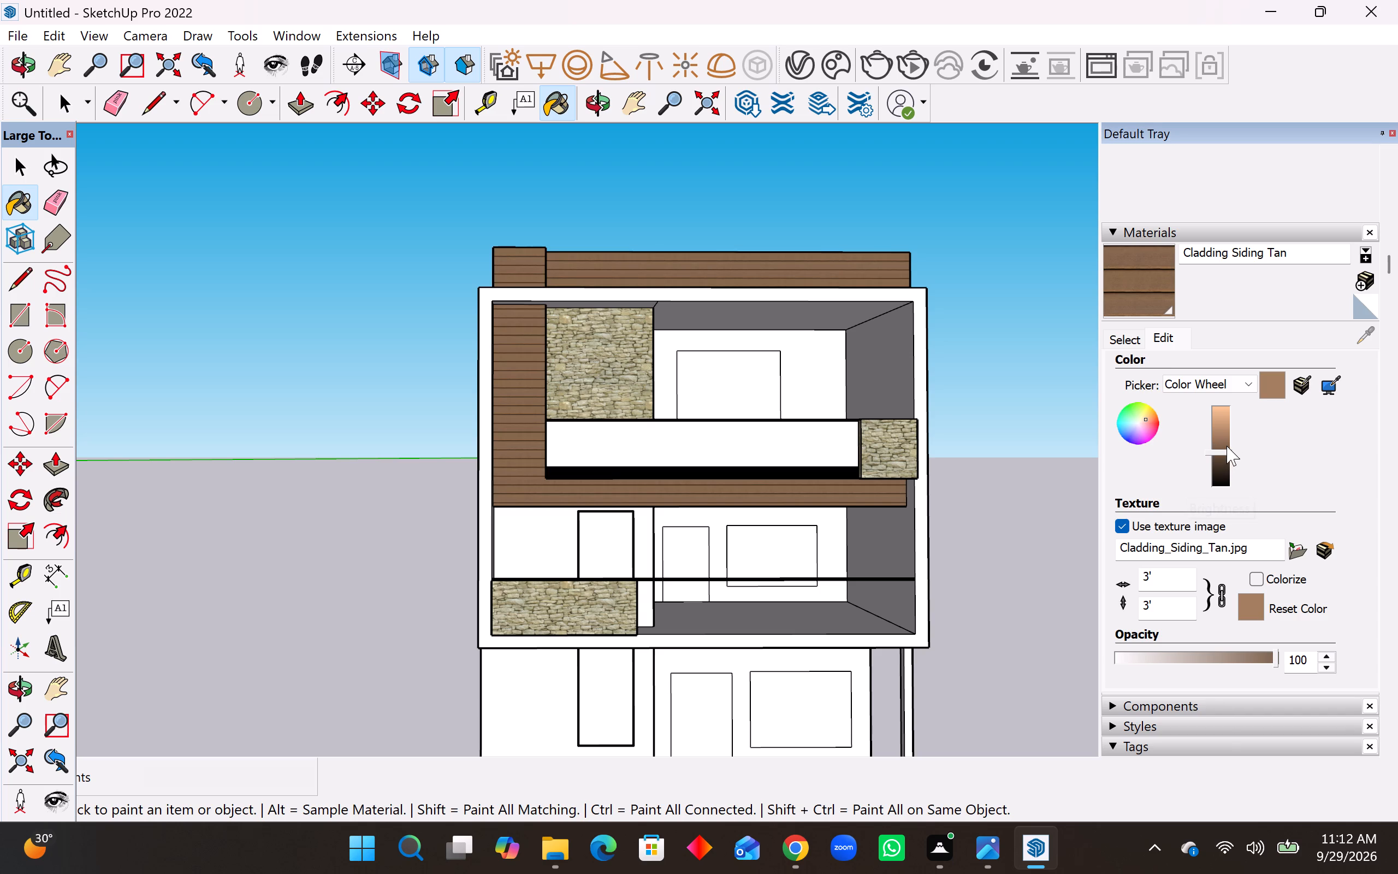
pyautogui.press('space')
pyautogui.scroll(-4, 985, 464)
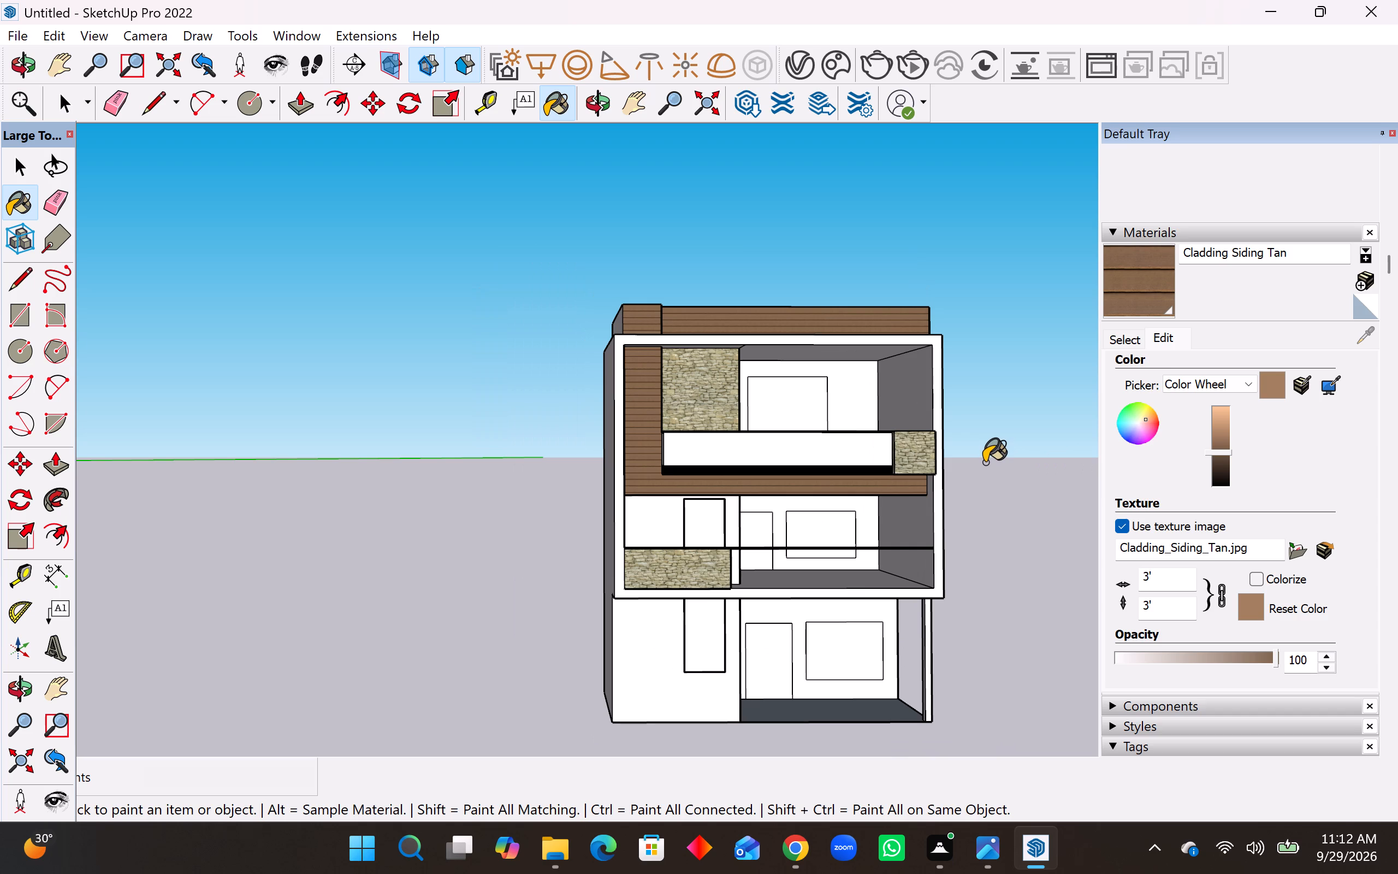
pyautogui.middleClick(984, 463)
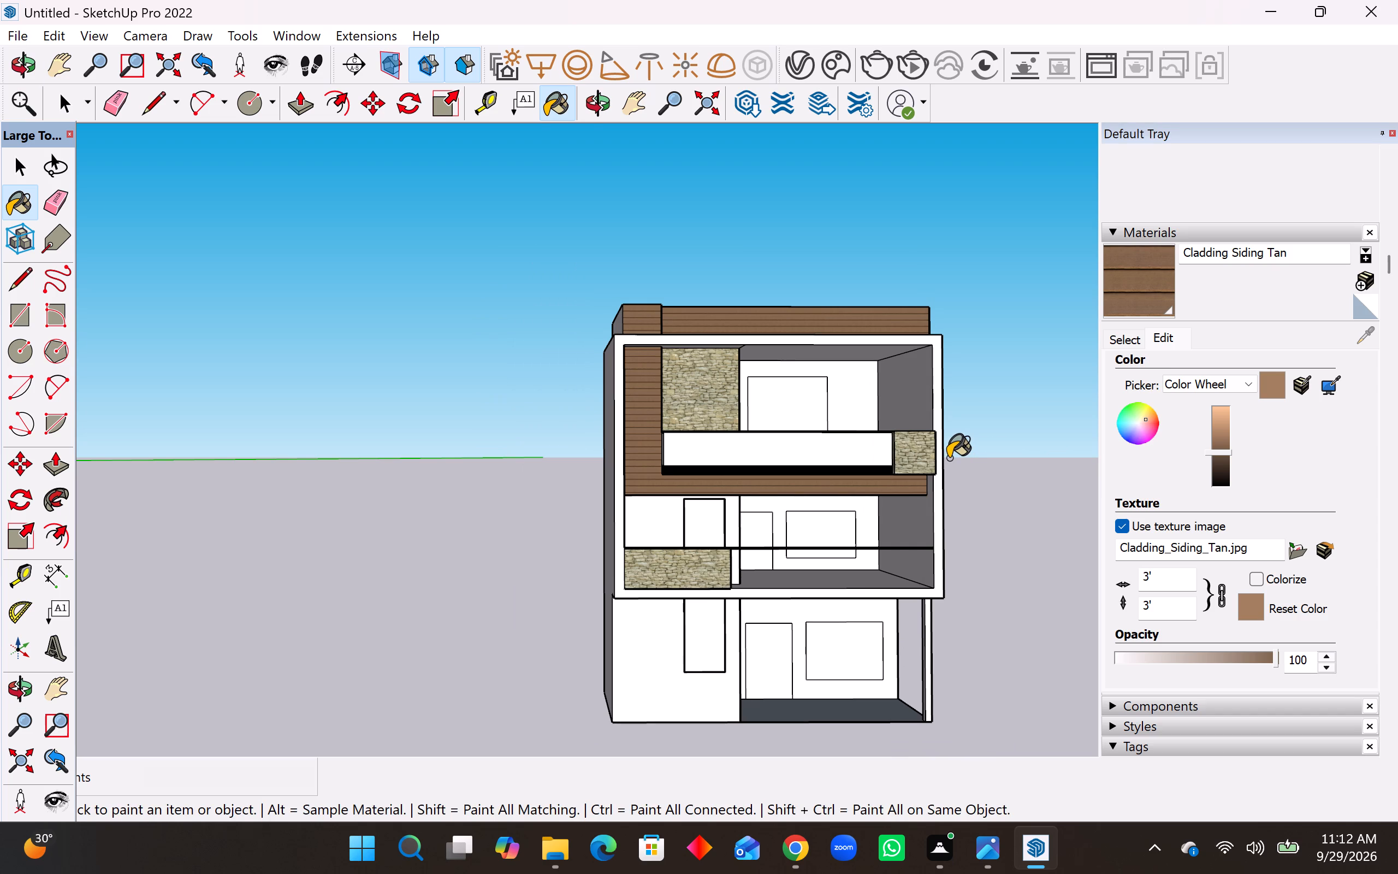
# Paint the ceiling of the middle floor's recessed balcony with the Cladding Siding Tan material.
pyautogui.scroll(3, 849, 507)
pyautogui.moveTo(849, 500); pyautogui.dragTo(843, 376, button='middle')
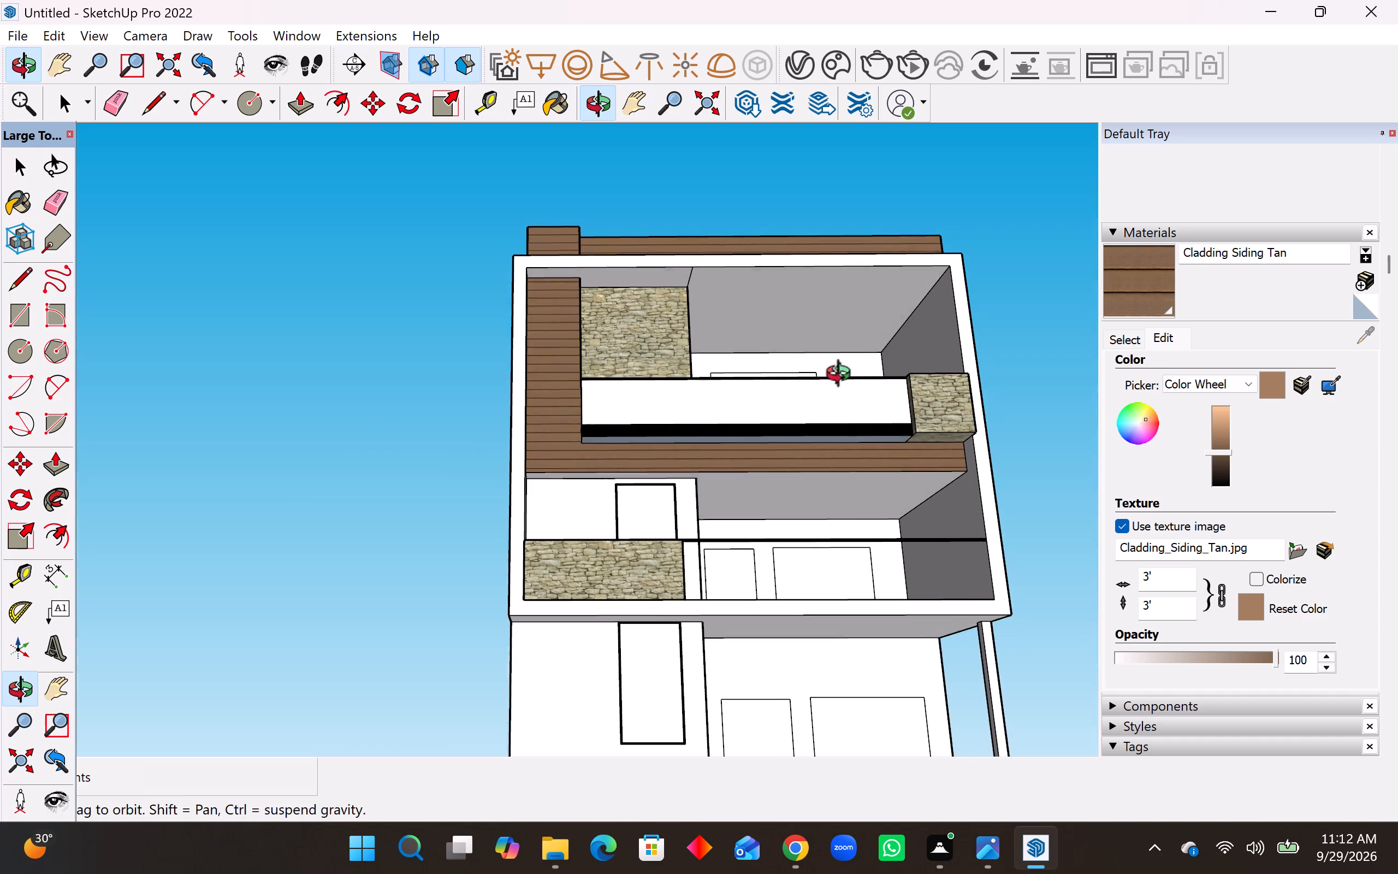
pyautogui.moveTo(843, 376); pyautogui.dragTo(843, 373, button='middle')
pyautogui.moveTo(694, 470); pyautogui.dragTo(707, 407, button='middle')
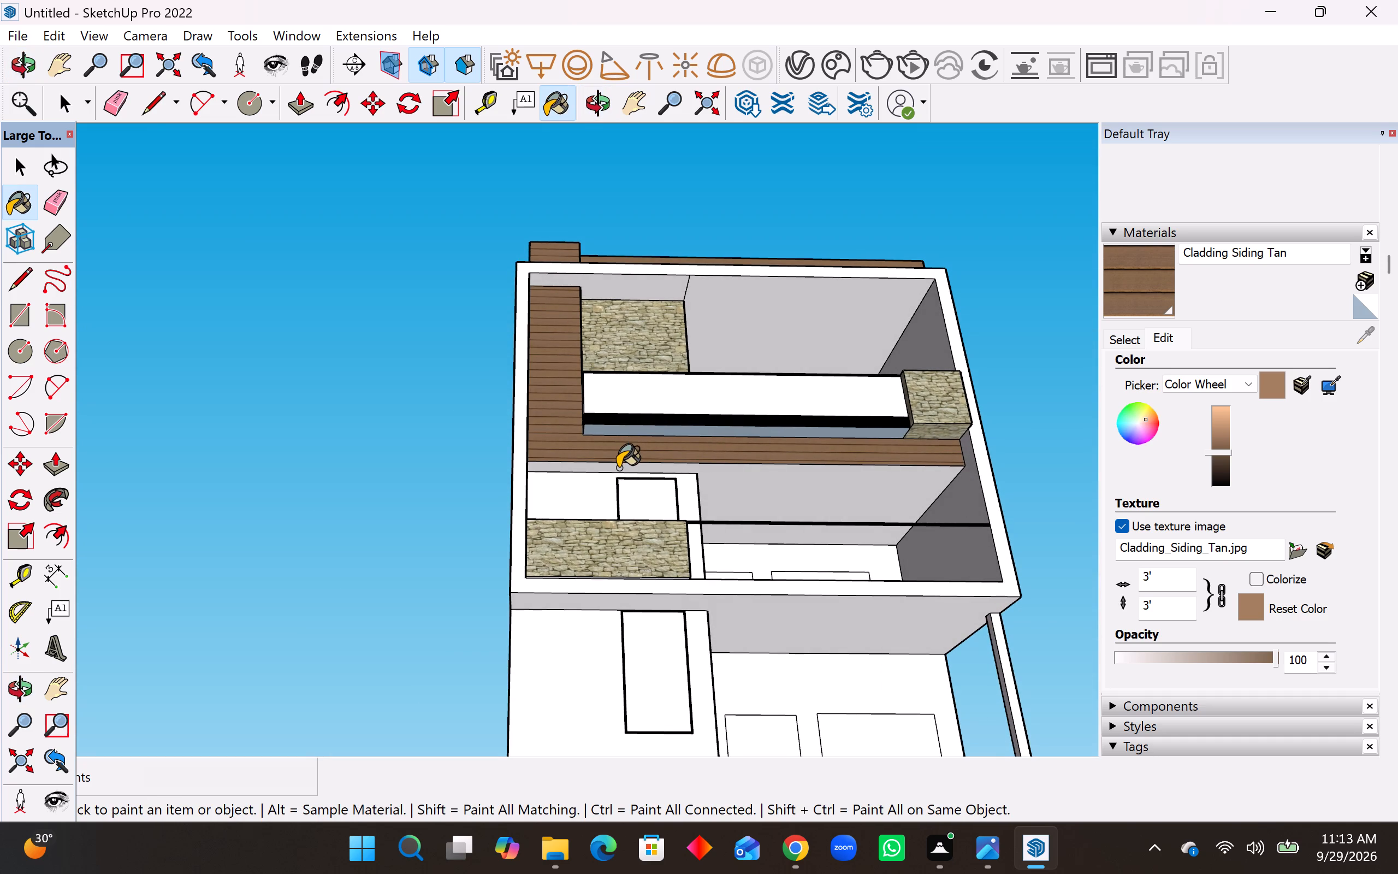
pyautogui.click(618, 468)
pyautogui.moveTo(828, 468); pyautogui.dragTo(832, 509, button='middle')
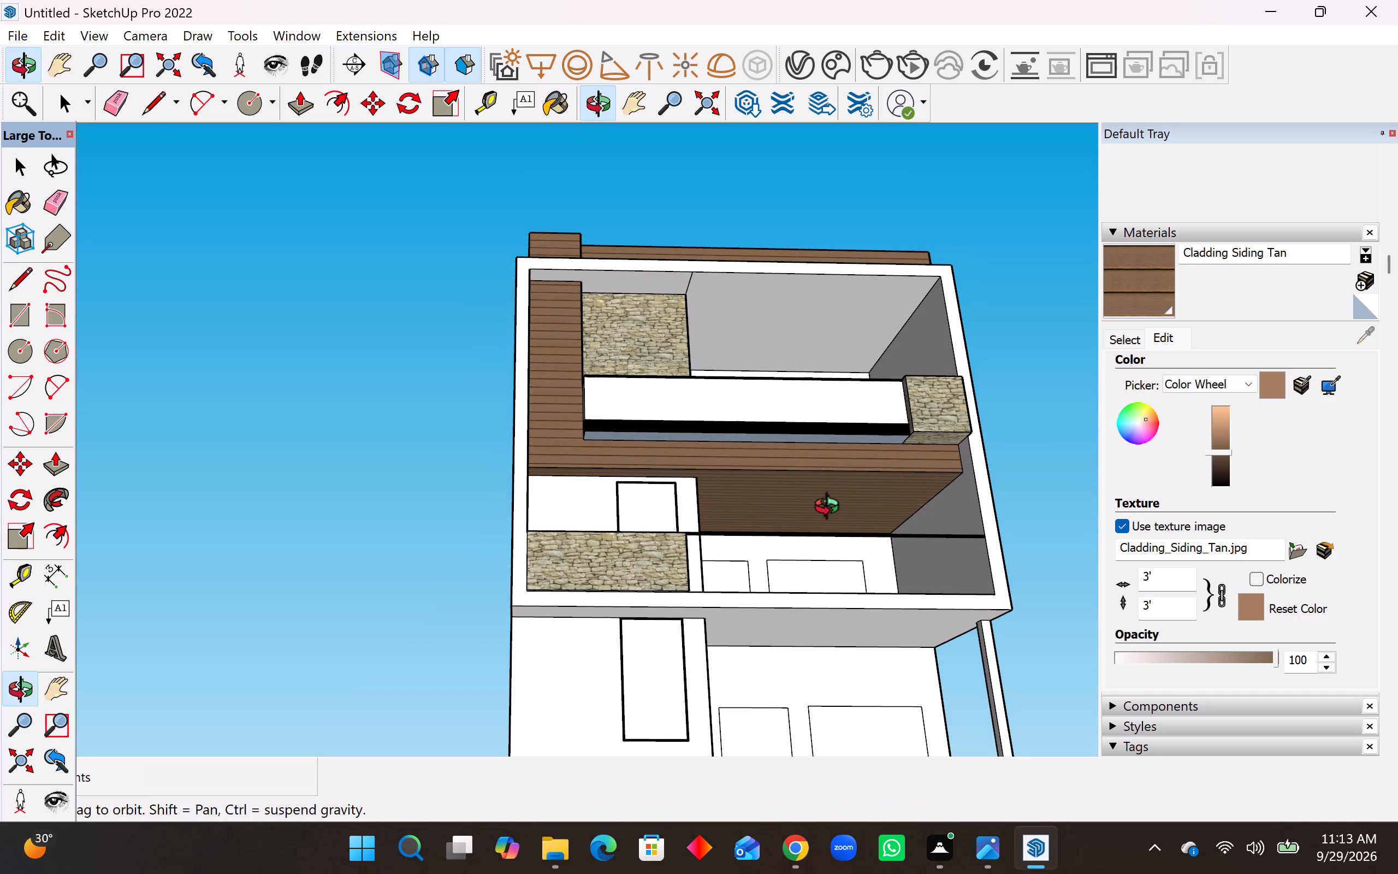
pyautogui.moveTo(832, 509); pyautogui.dragTo(832, 505, button='middle')
pyautogui.press('space')
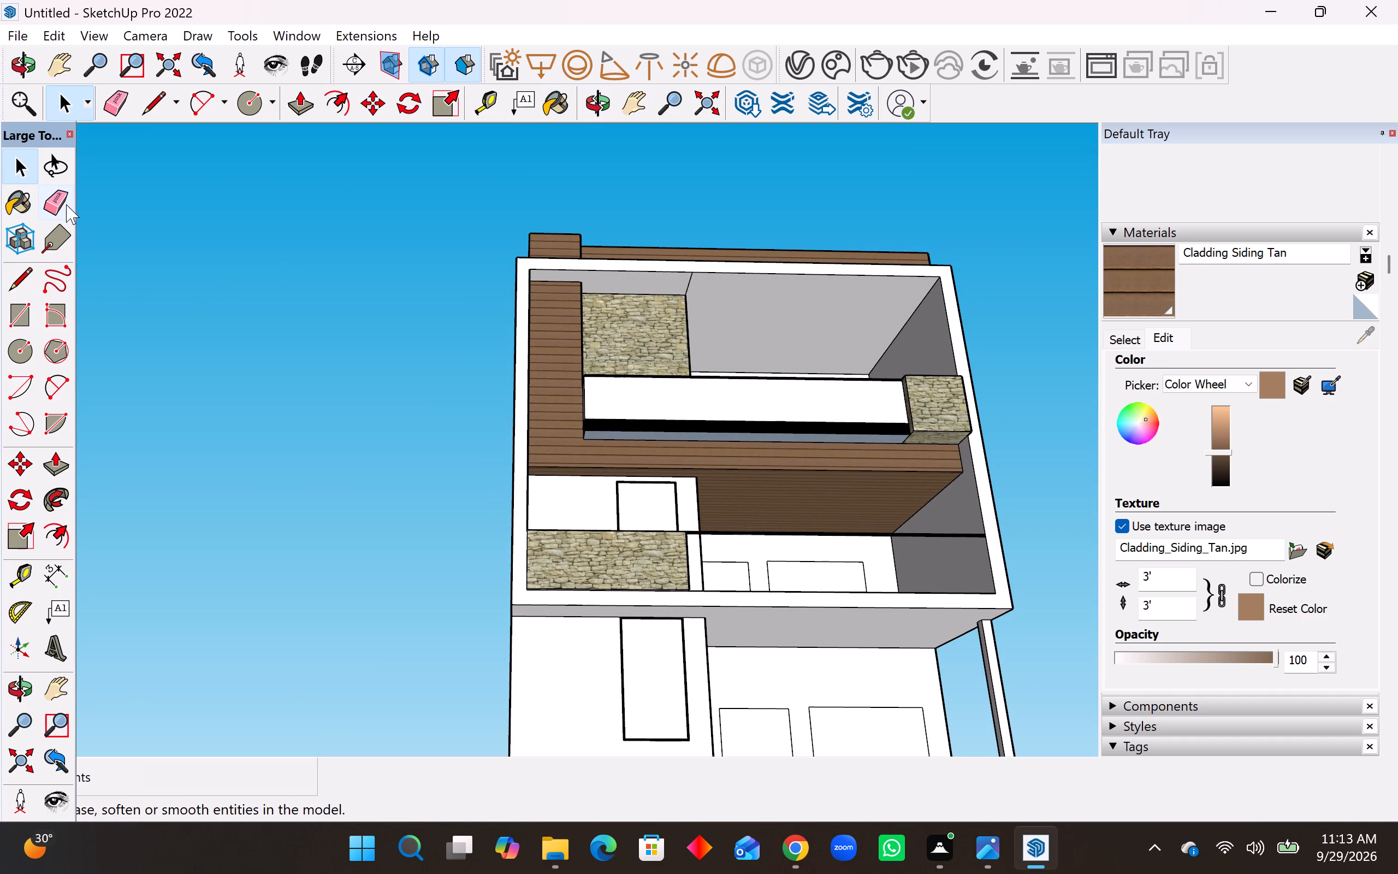
# Erase the stray edge across the top-floor balcony ceiling beside the stone-clad wall.
pyautogui.click(65, 204)
pyautogui.scroll(3, 695, 265)
pyautogui.moveTo(684, 290); pyautogui.dragTo(692, 291)
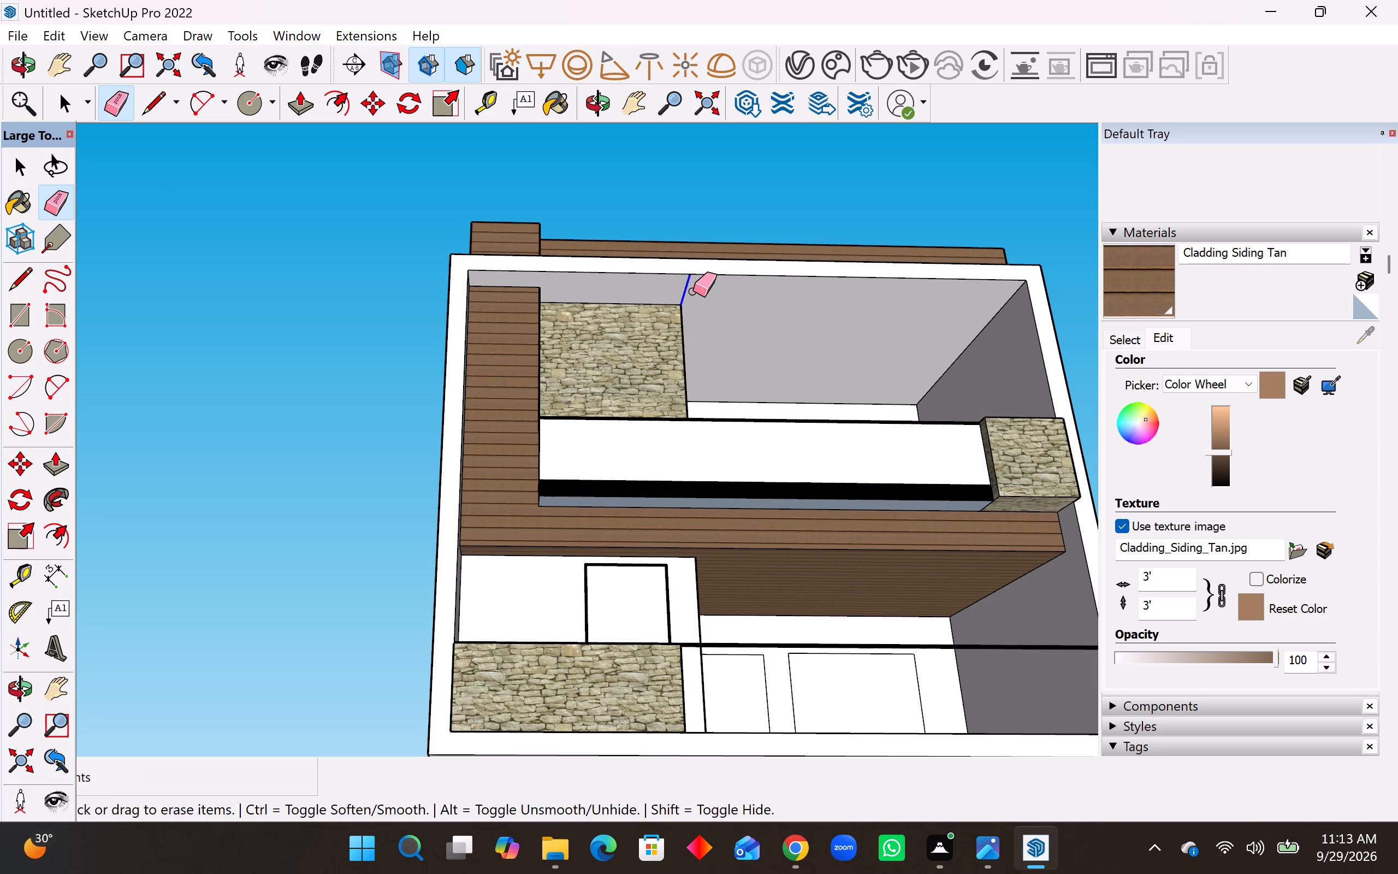
pyautogui.scroll(-4, 721, 302)
pyautogui.moveTo(739, 321); pyautogui.dragTo(714, 456, button='middle')
pyautogui.press('space')
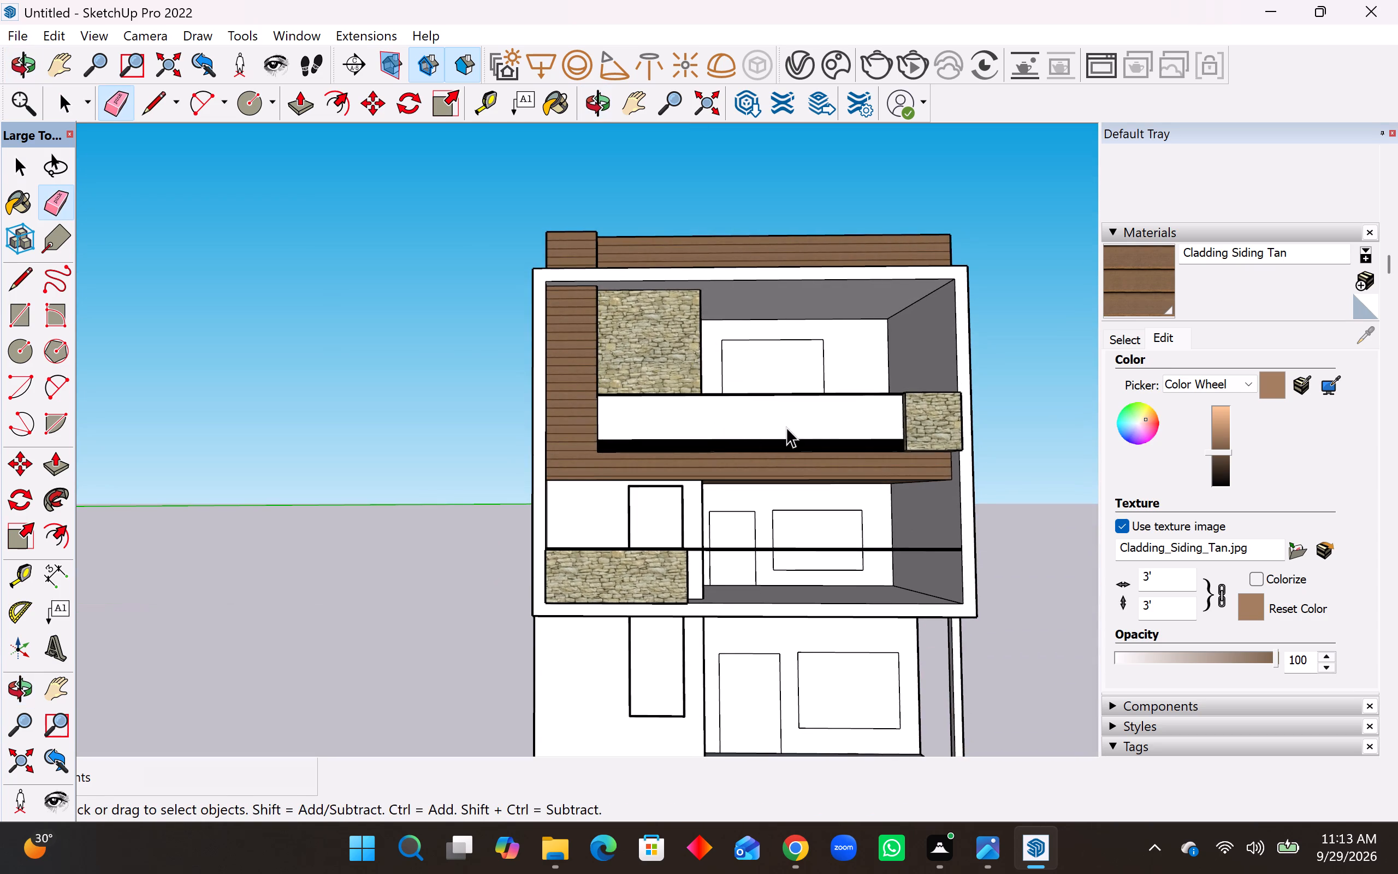
pyautogui.scroll(-5, 787, 421)
pyautogui.moveTo(795, 426); pyautogui.dragTo(752, 440, button='middle')
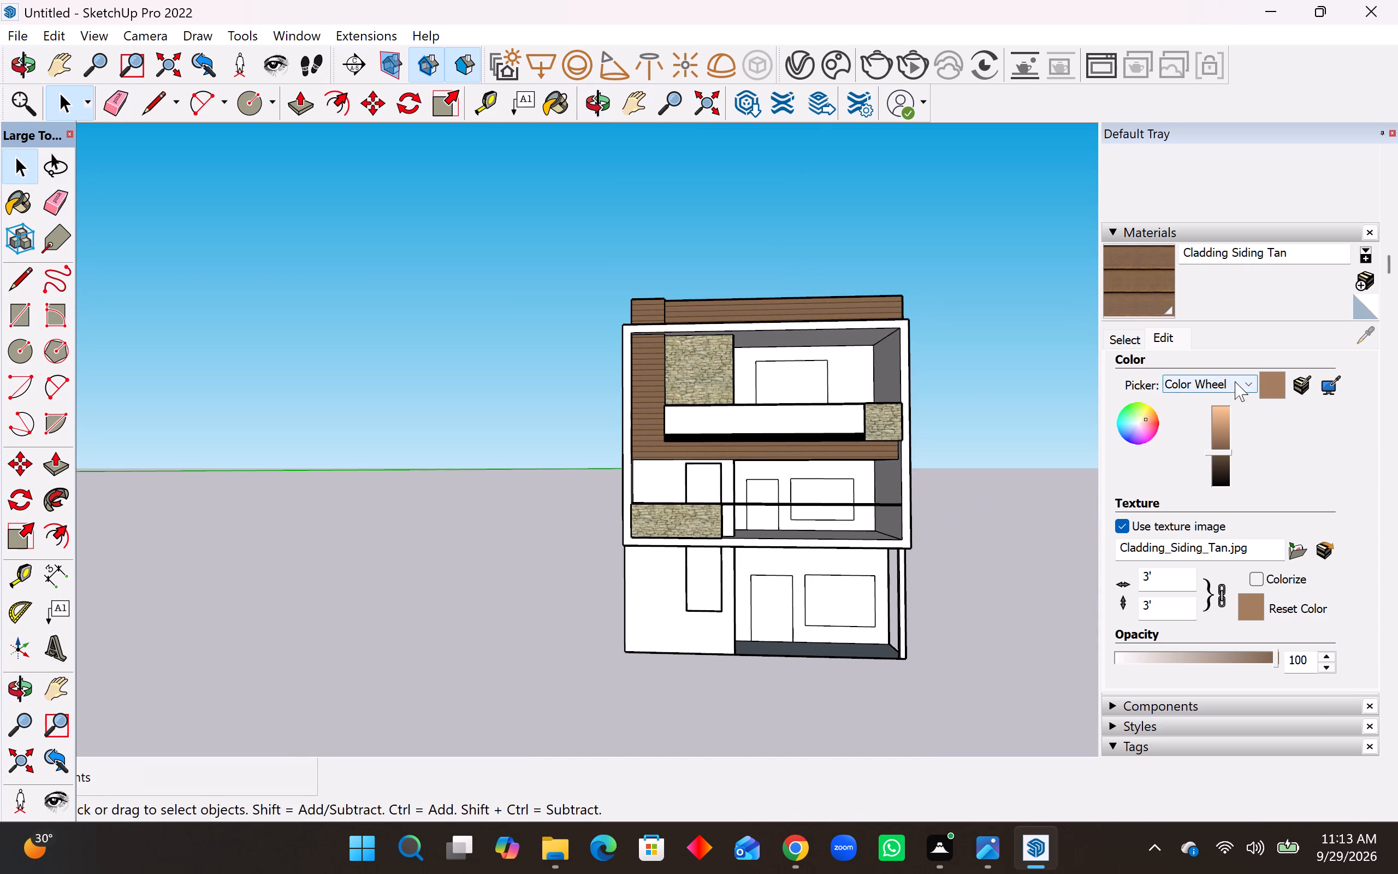
# Paint the front face of the frame around the upper two floors with 0135_DarkGray from the Colors-Named collection.
pyautogui.click(1113, 330)
pyautogui.click(1336, 365)
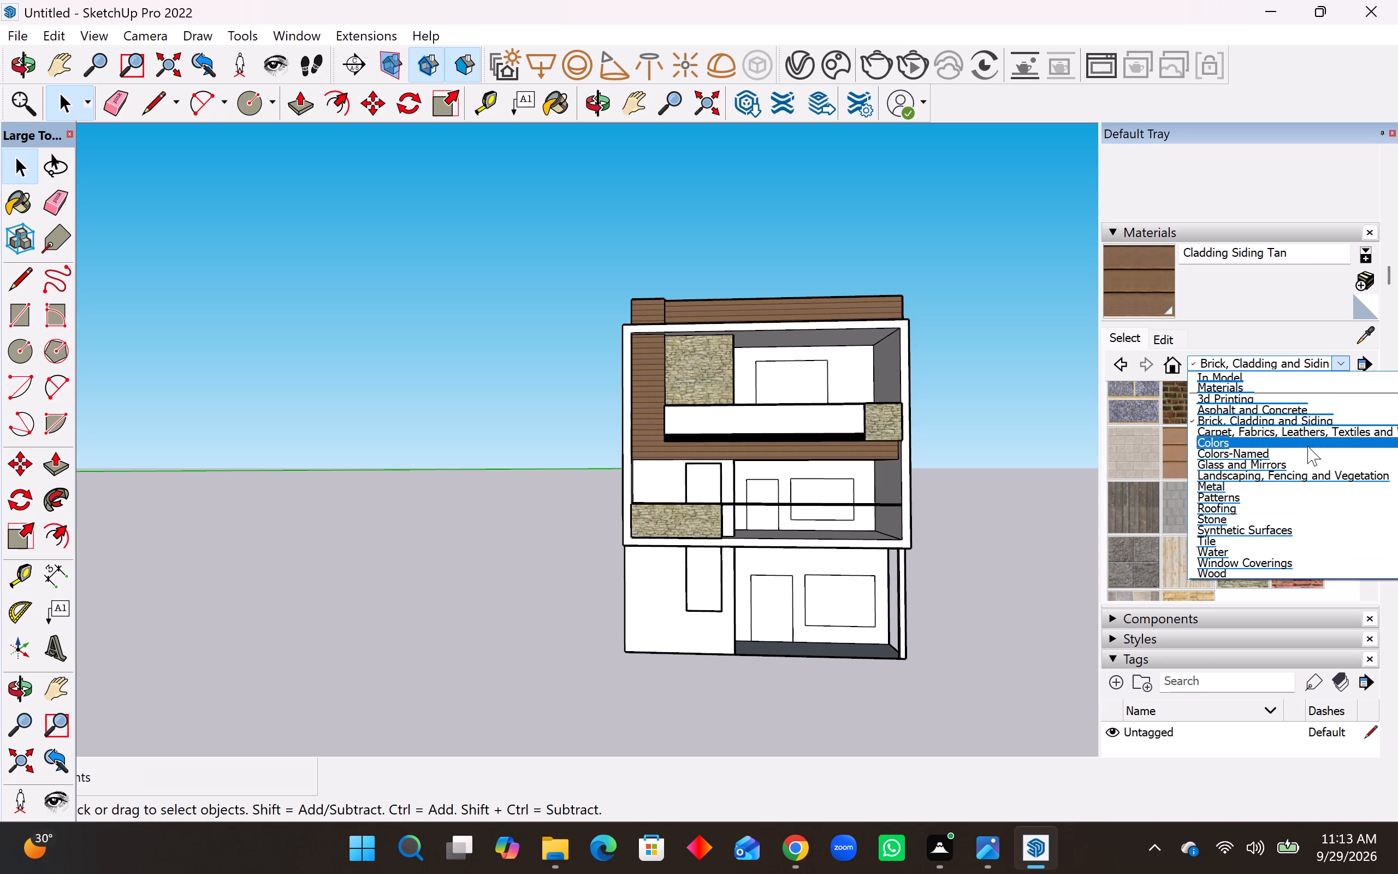
pyautogui.click(1307, 456)
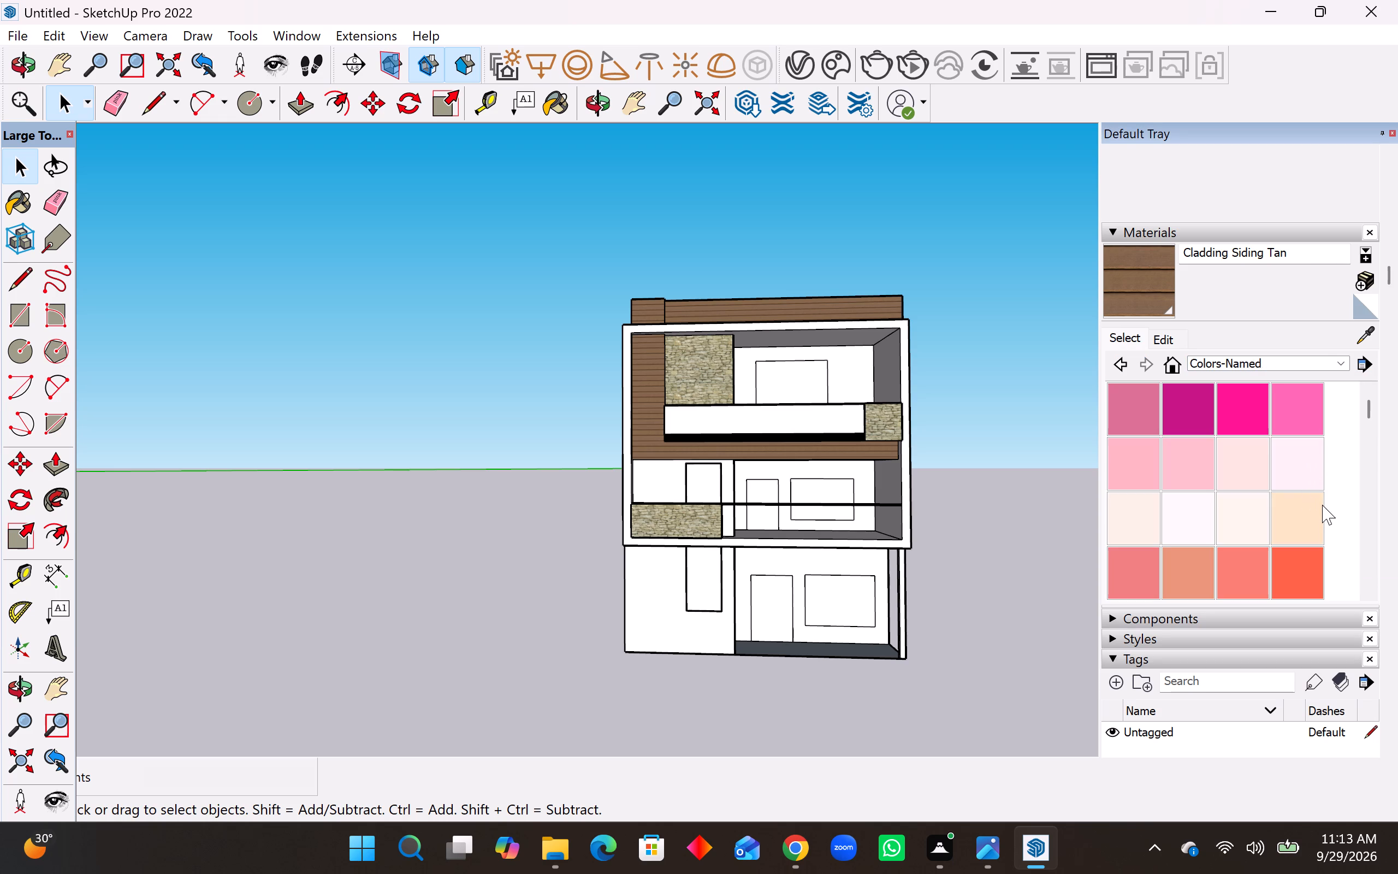
pyautogui.scroll(-4, 1308, 505)
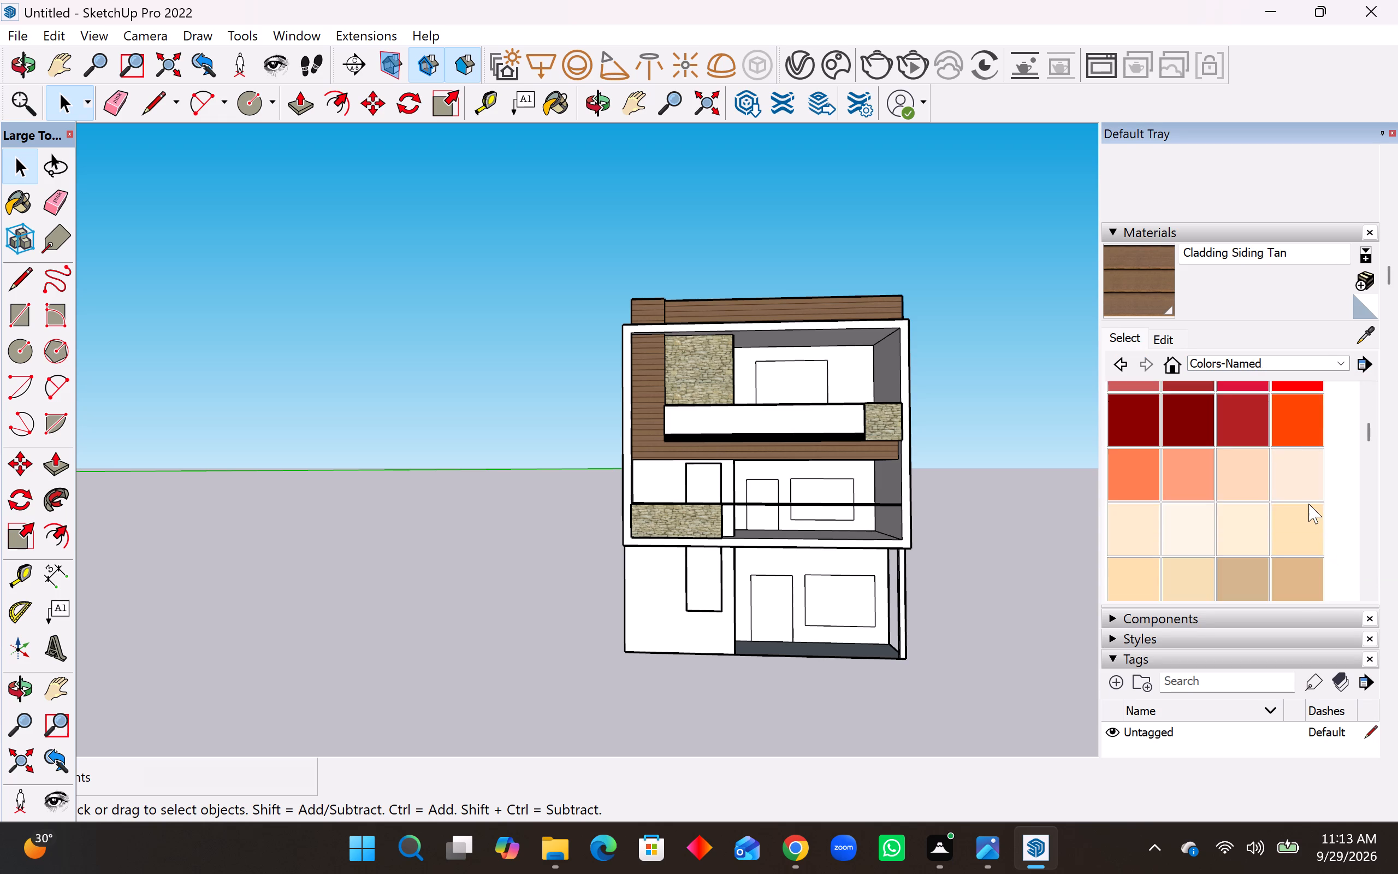
pyautogui.scroll(1, 1308, 504)
pyautogui.scroll(-5, 1308, 504)
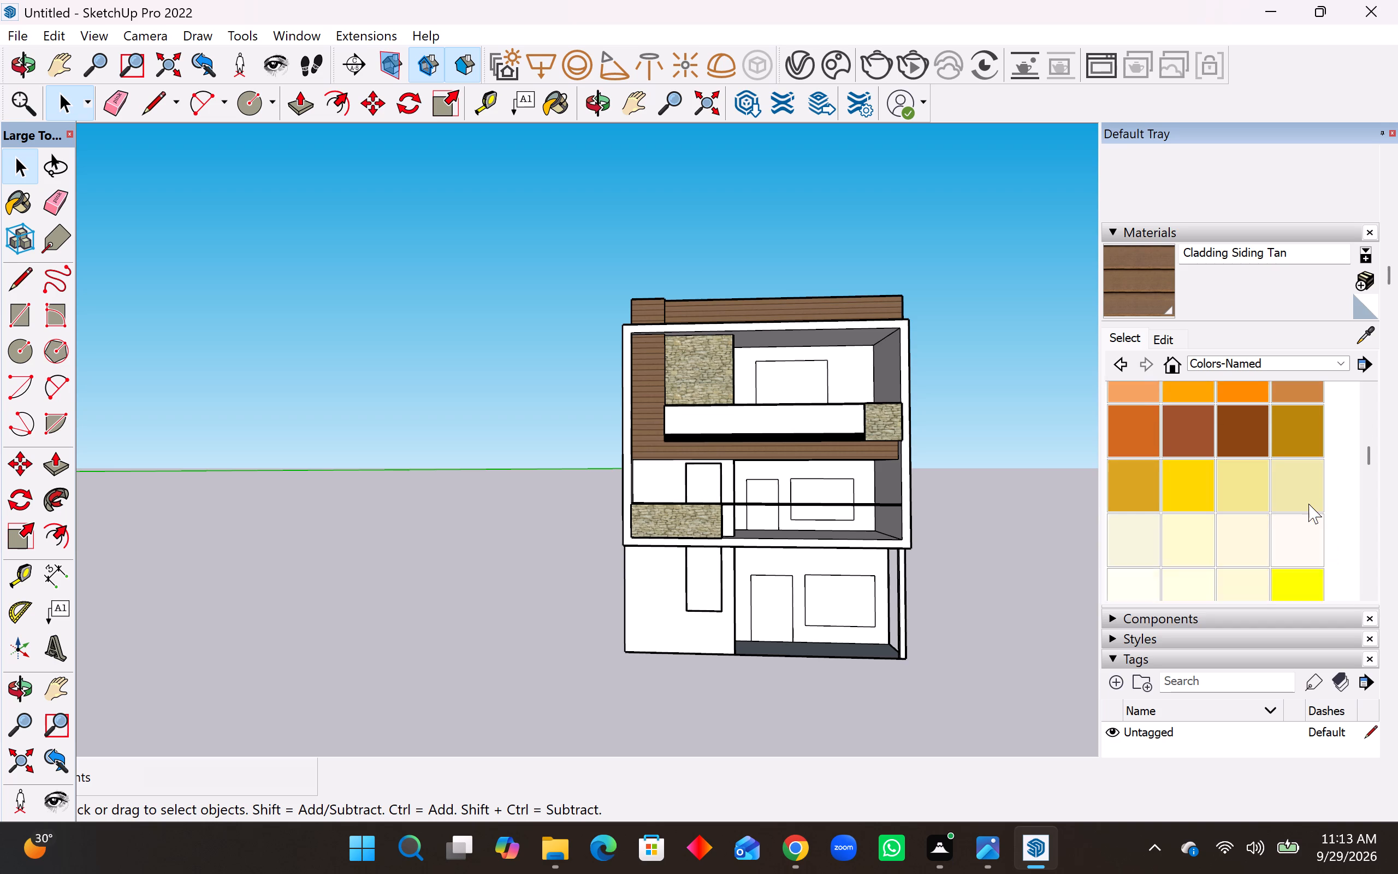
pyautogui.scroll(-15, 1308, 504)
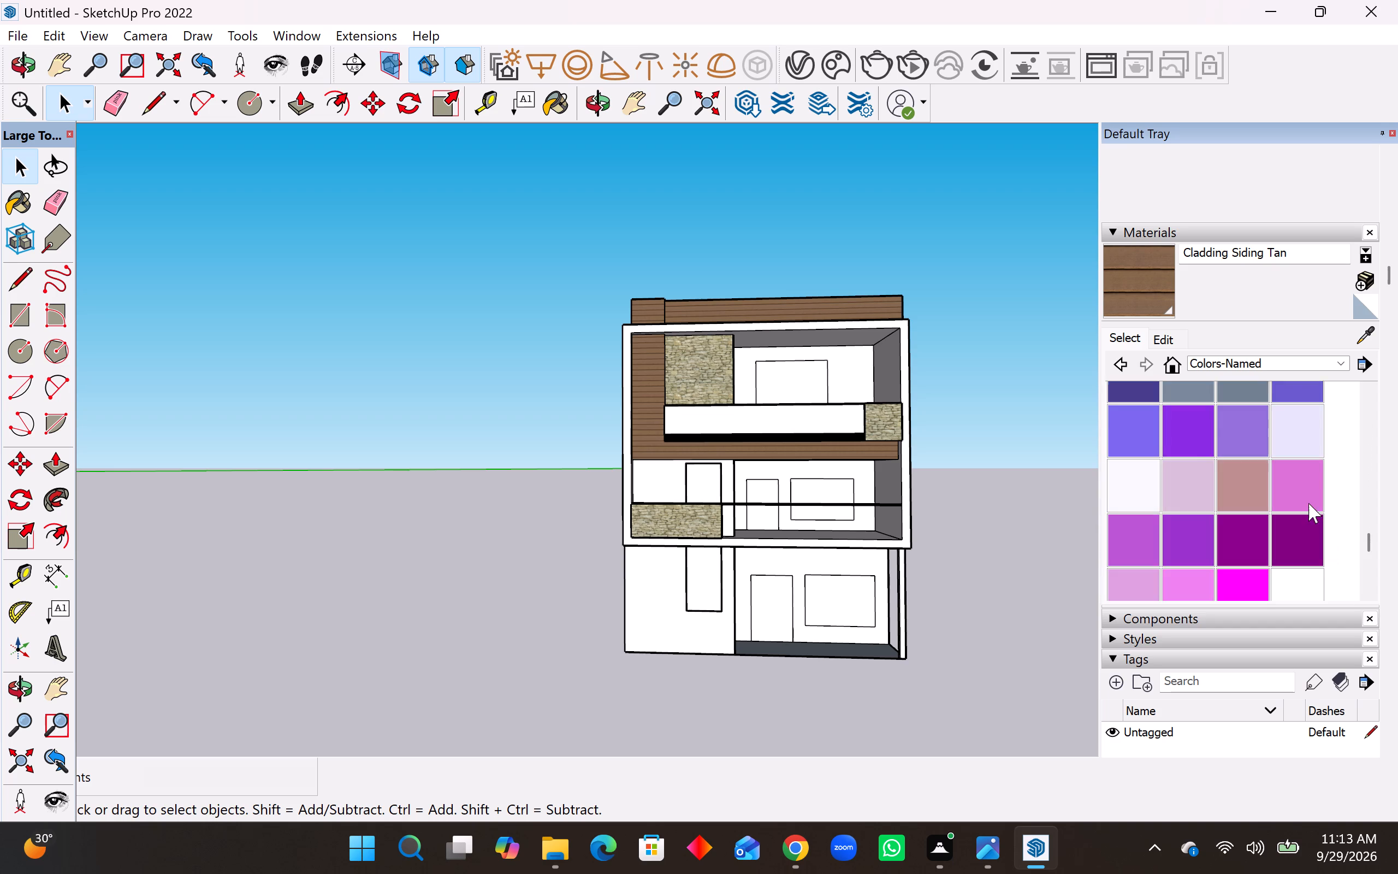
pyautogui.scroll(-4, 1308, 503)
pyautogui.scroll(4, 1308, 503)
pyautogui.scroll(-3, 1308, 503)
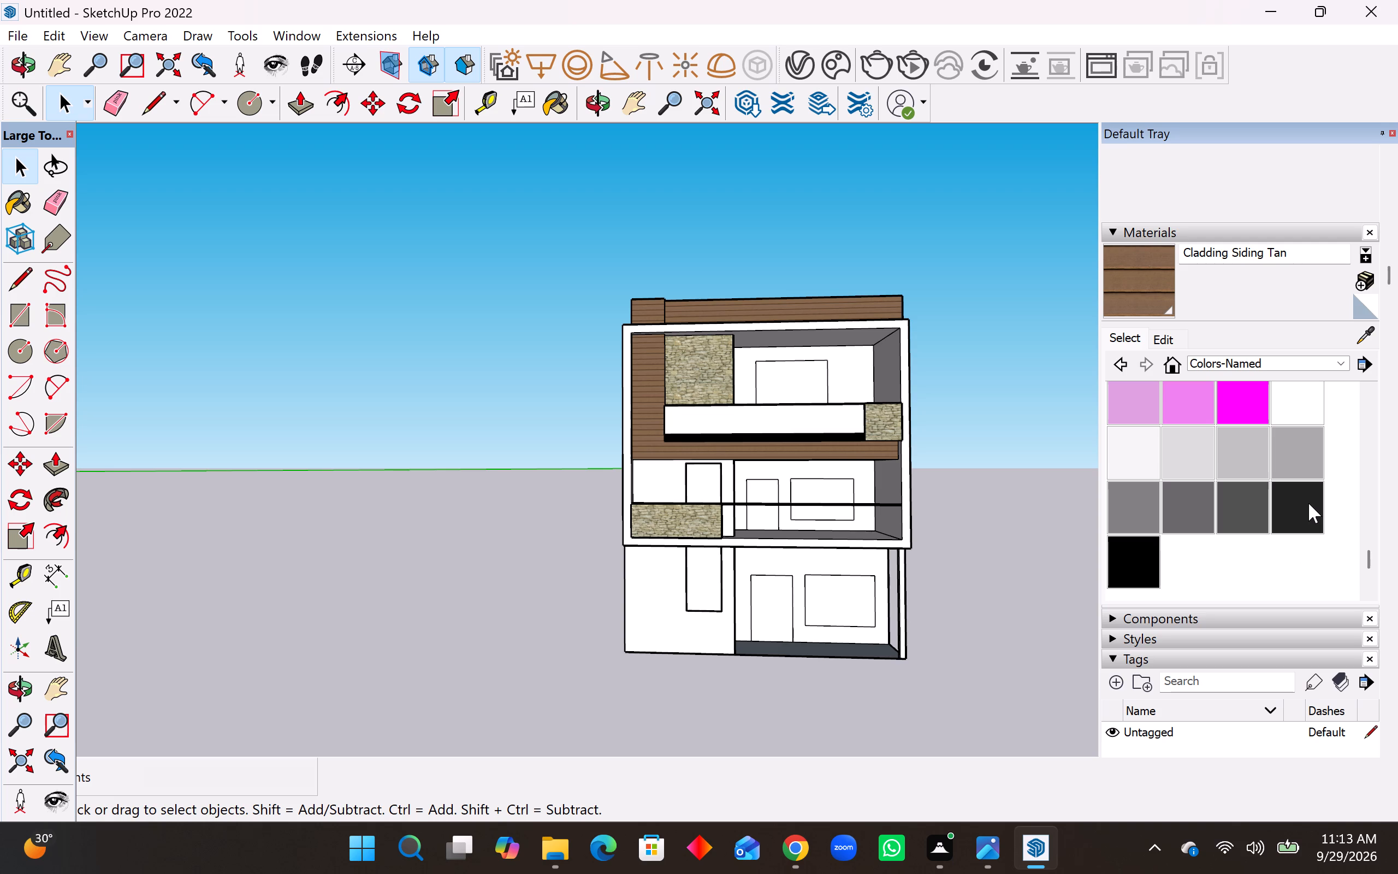
pyautogui.click(1237, 506)
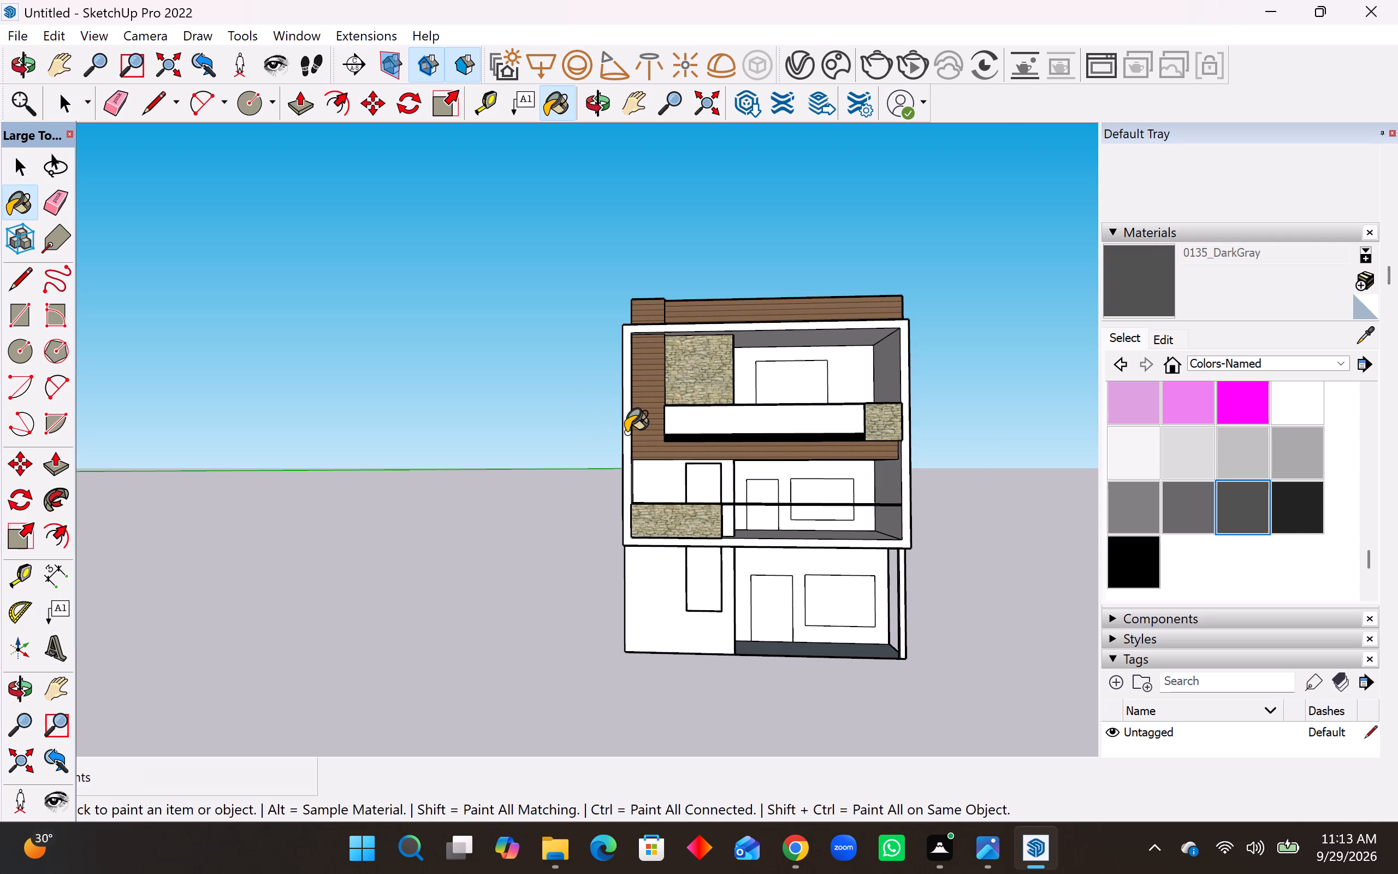
pyautogui.click(629, 432)
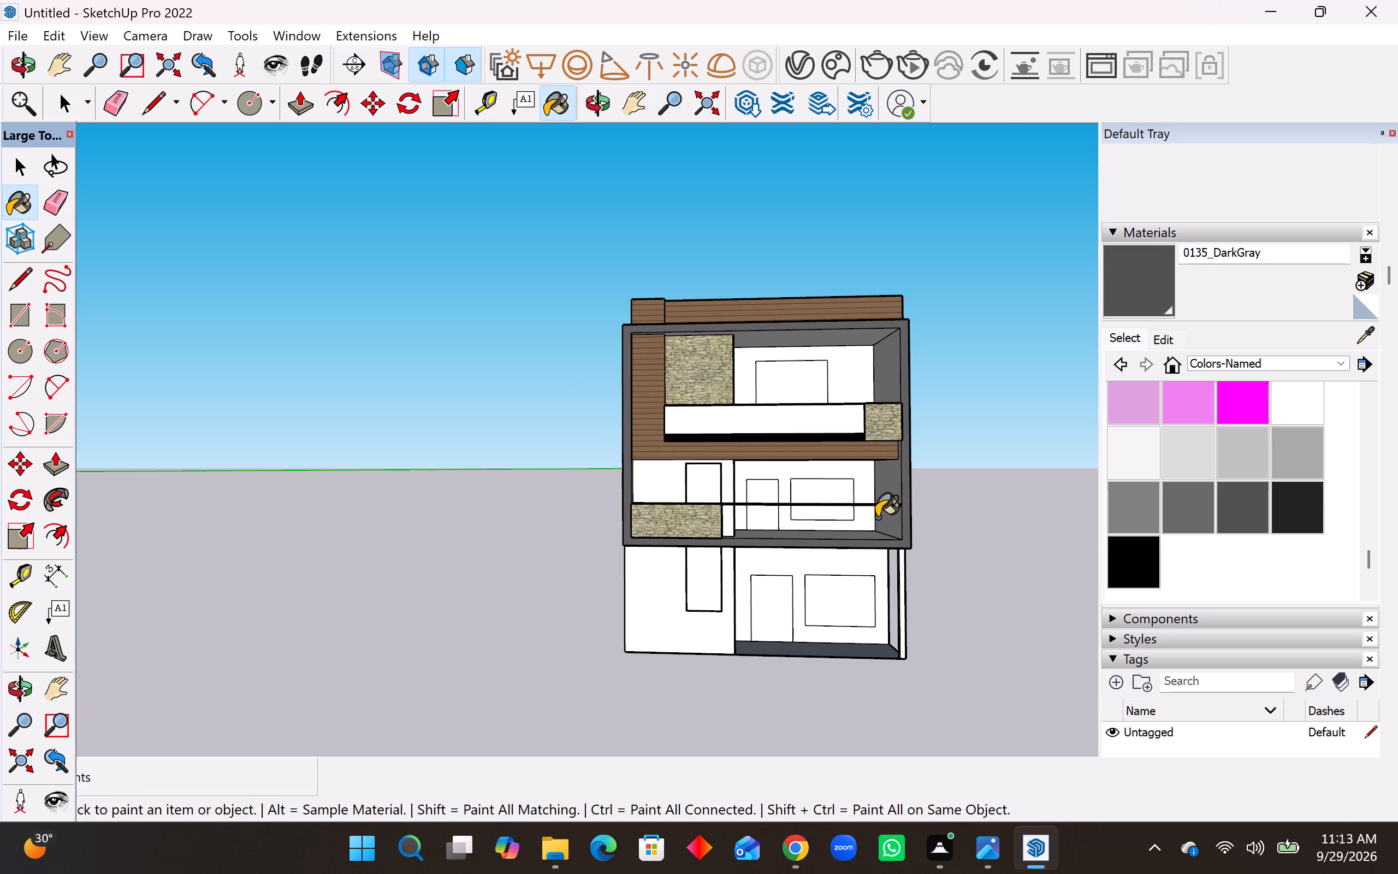
# Paint the top-floor balcony ceiling and the frame's left inner side face with 0135_DarkGray.
pyautogui.moveTo(876, 517); pyautogui.dragTo(844, 542, button='middle')
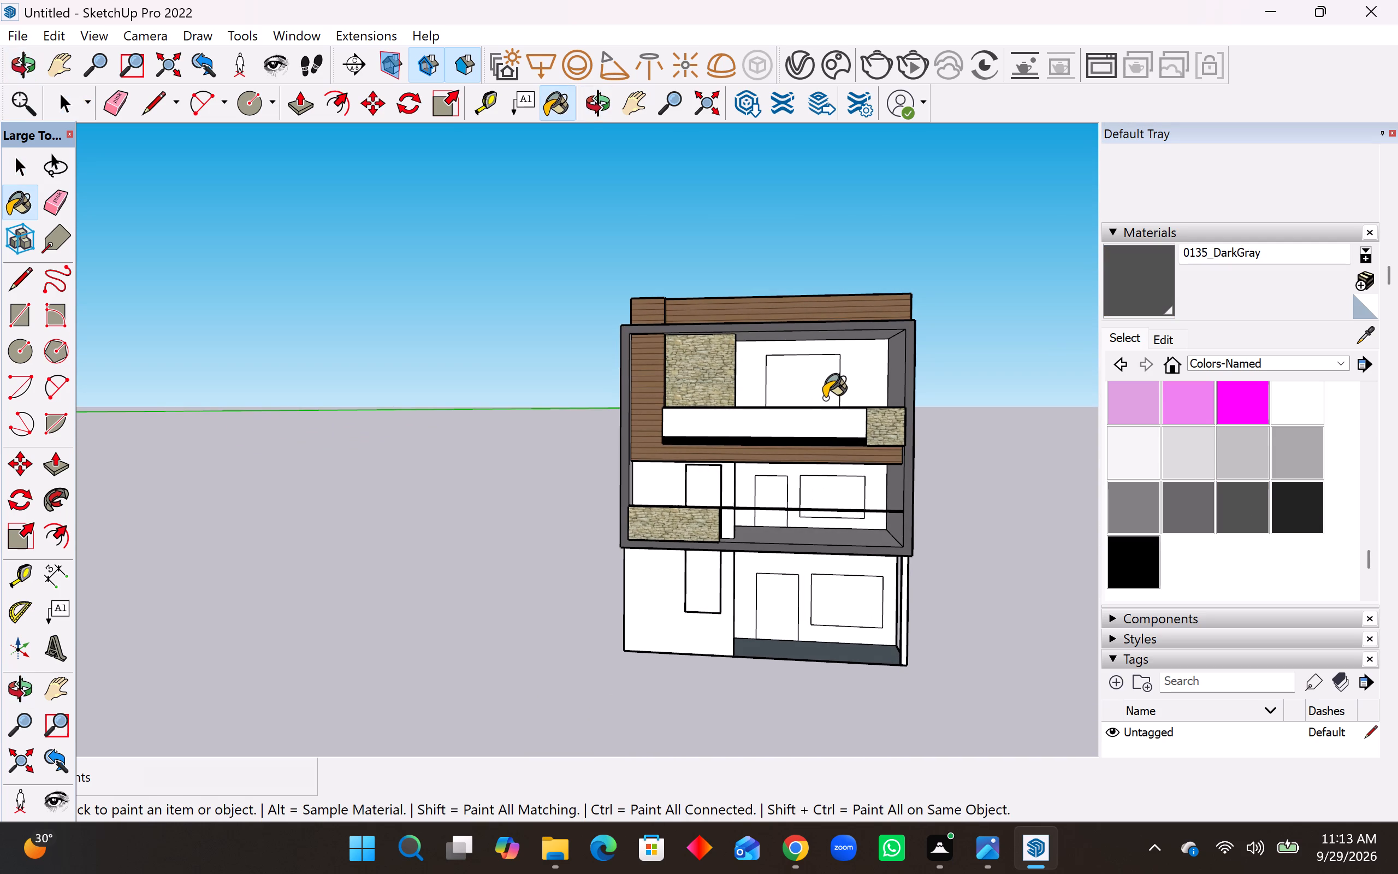
pyautogui.scroll(-4, 855, 501)
pyautogui.moveTo(834, 386); pyautogui.dragTo(827, 309, button='middle')
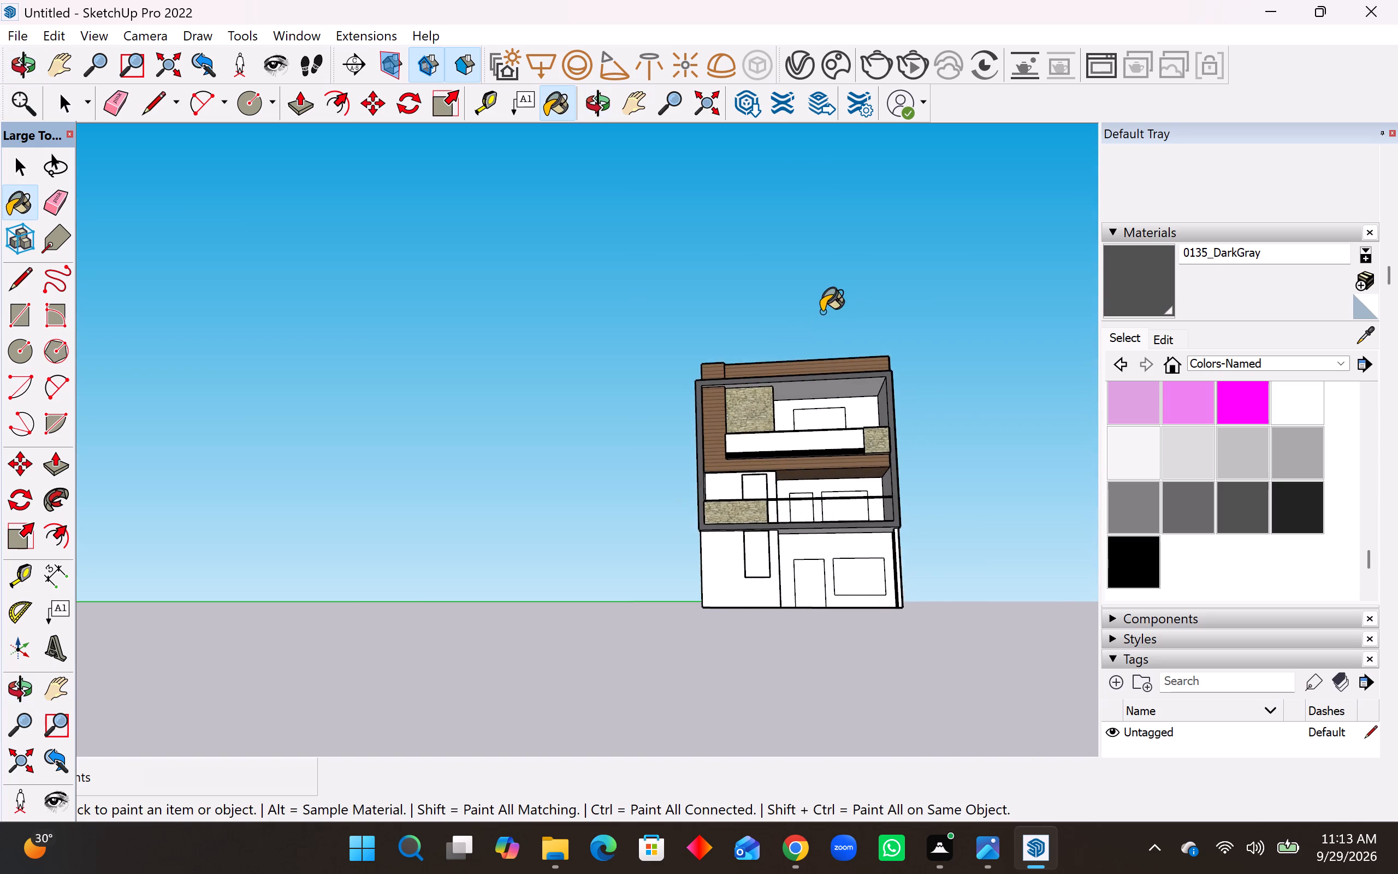
pyautogui.scroll(9, 757, 366)
pyautogui.click(825, 410)
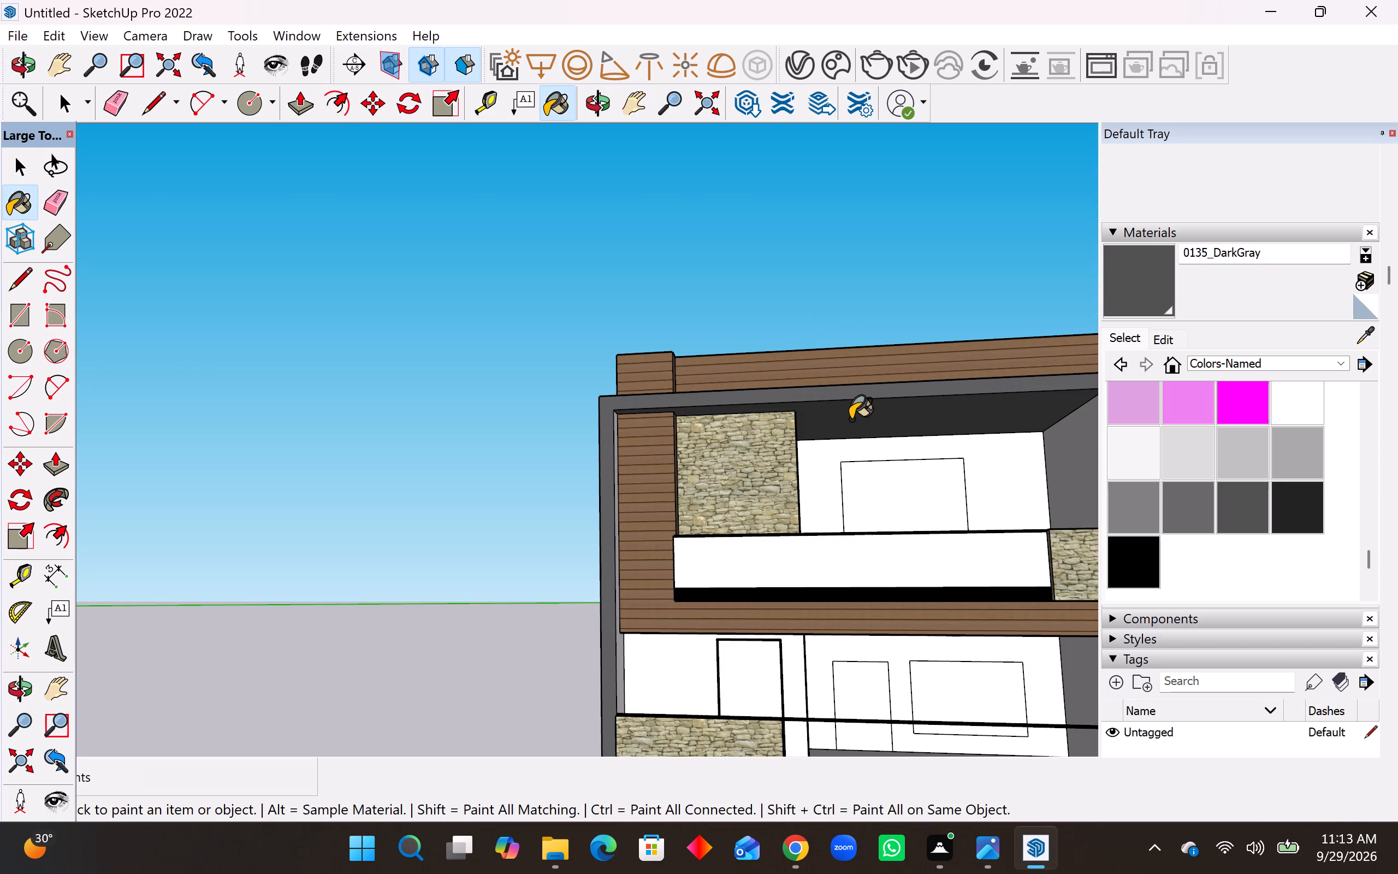
pyautogui.moveTo(656, 539); pyautogui.dragTo(520, 565, button='middle')
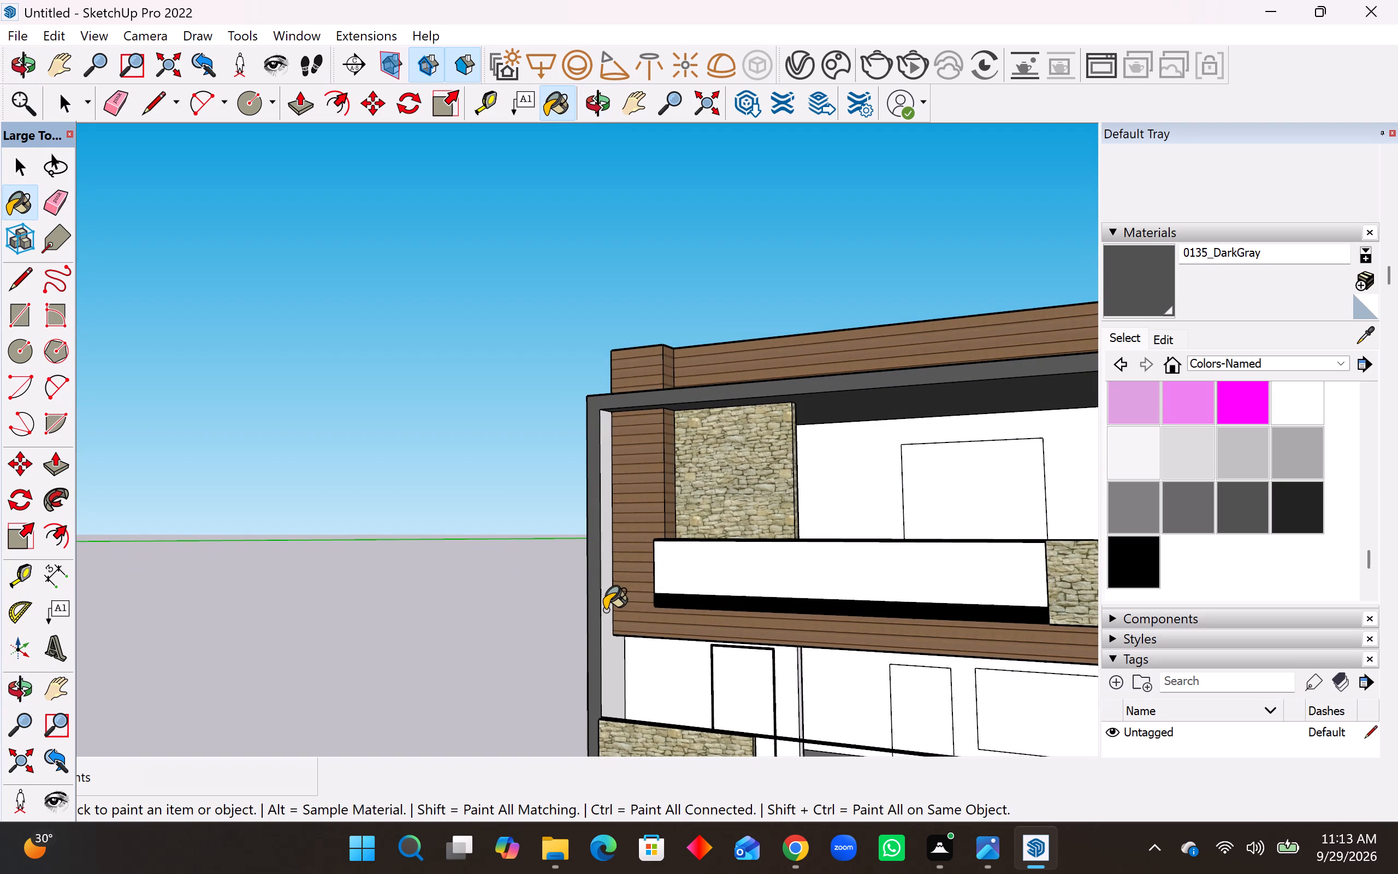
pyautogui.click(605, 610)
# Paint the right inner side wall of the frame on both upper floors with 0135_DarkGray.
pyautogui.moveTo(604, 617); pyautogui.dragTo(734, 648, button='middle')
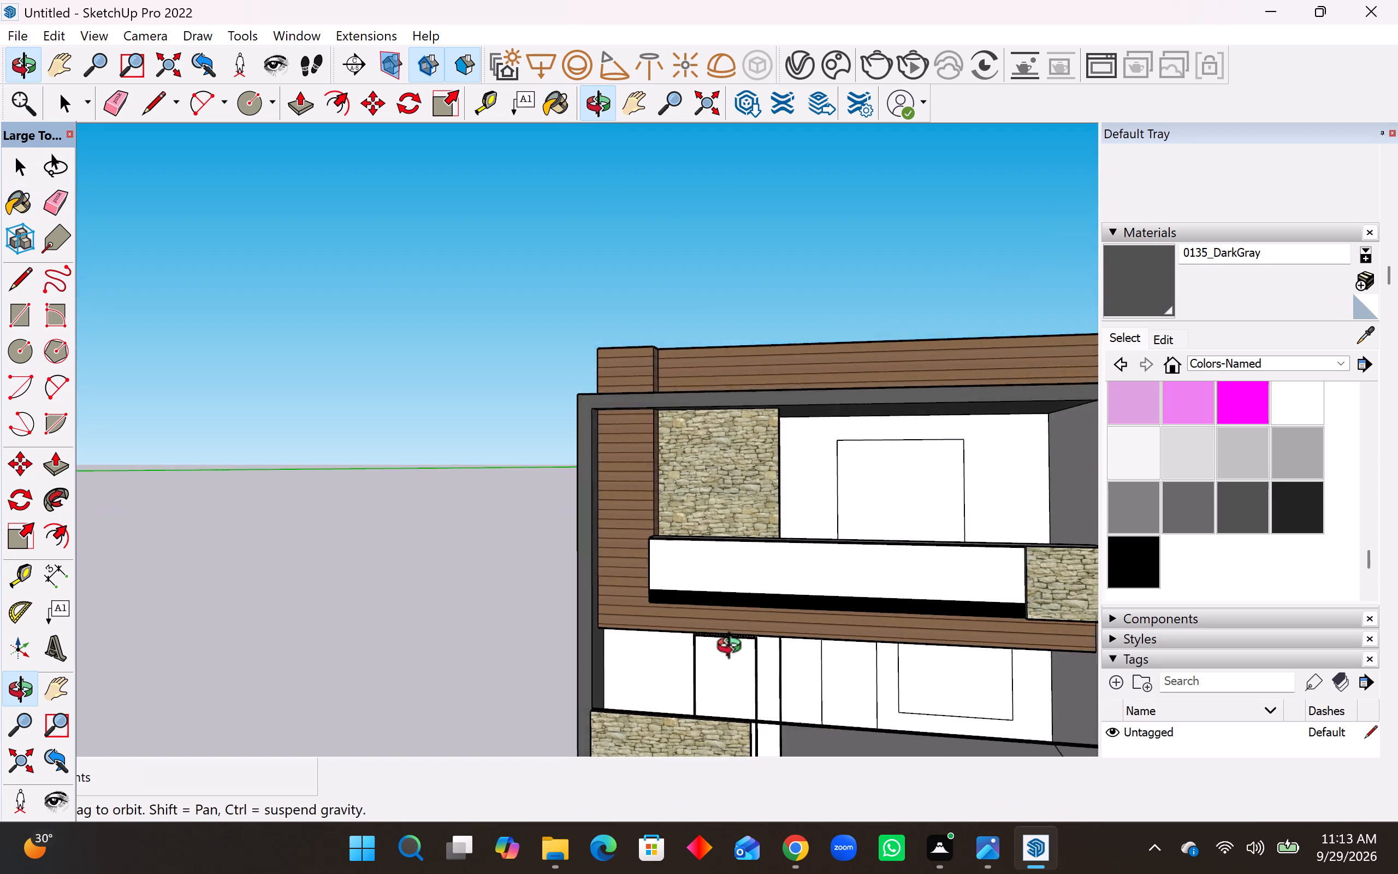
pyautogui.moveTo(734, 648); pyautogui.dragTo(1022, 666, button='middle')
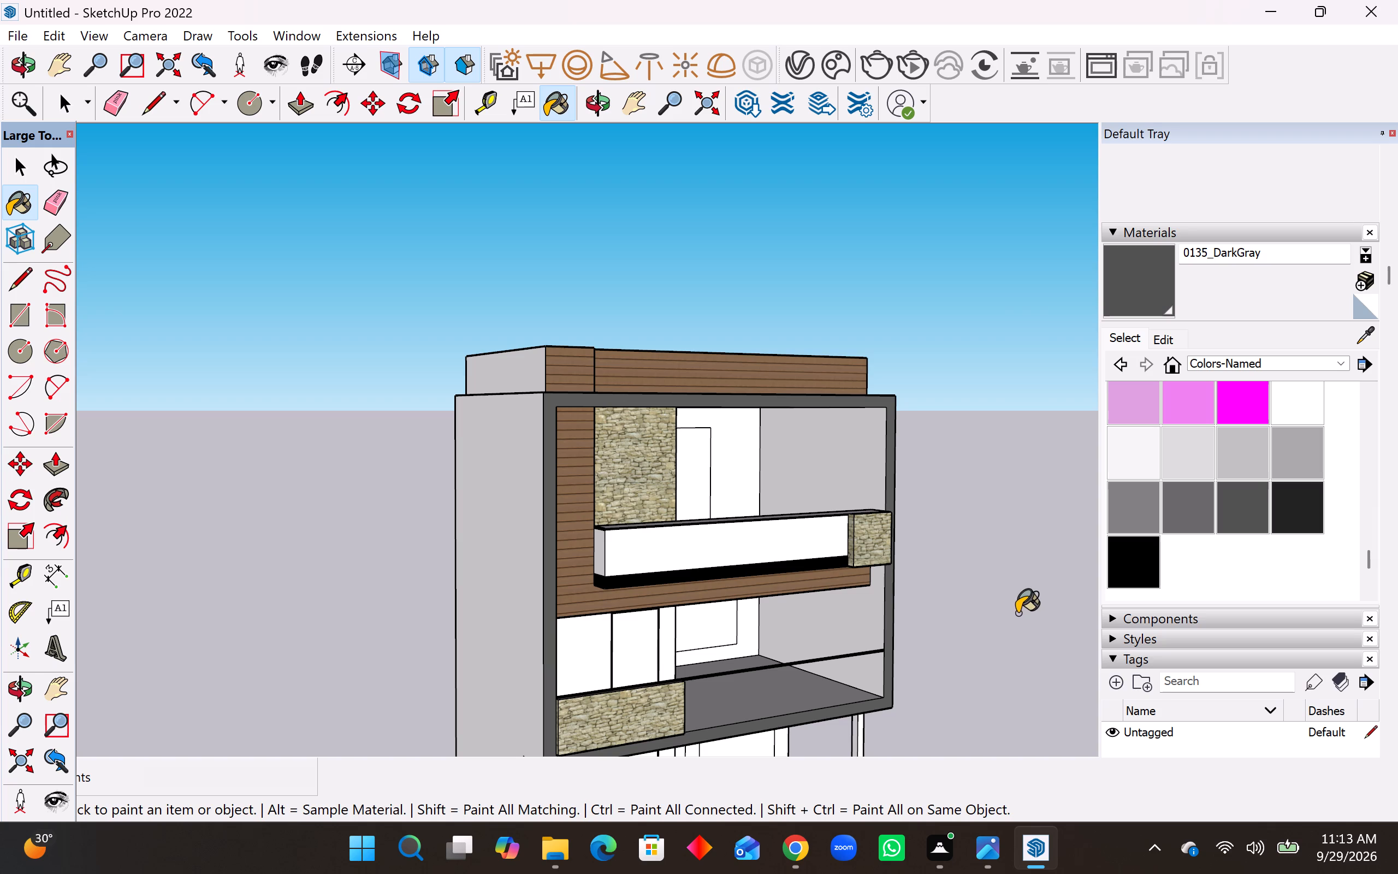
pyautogui.click(872, 457)
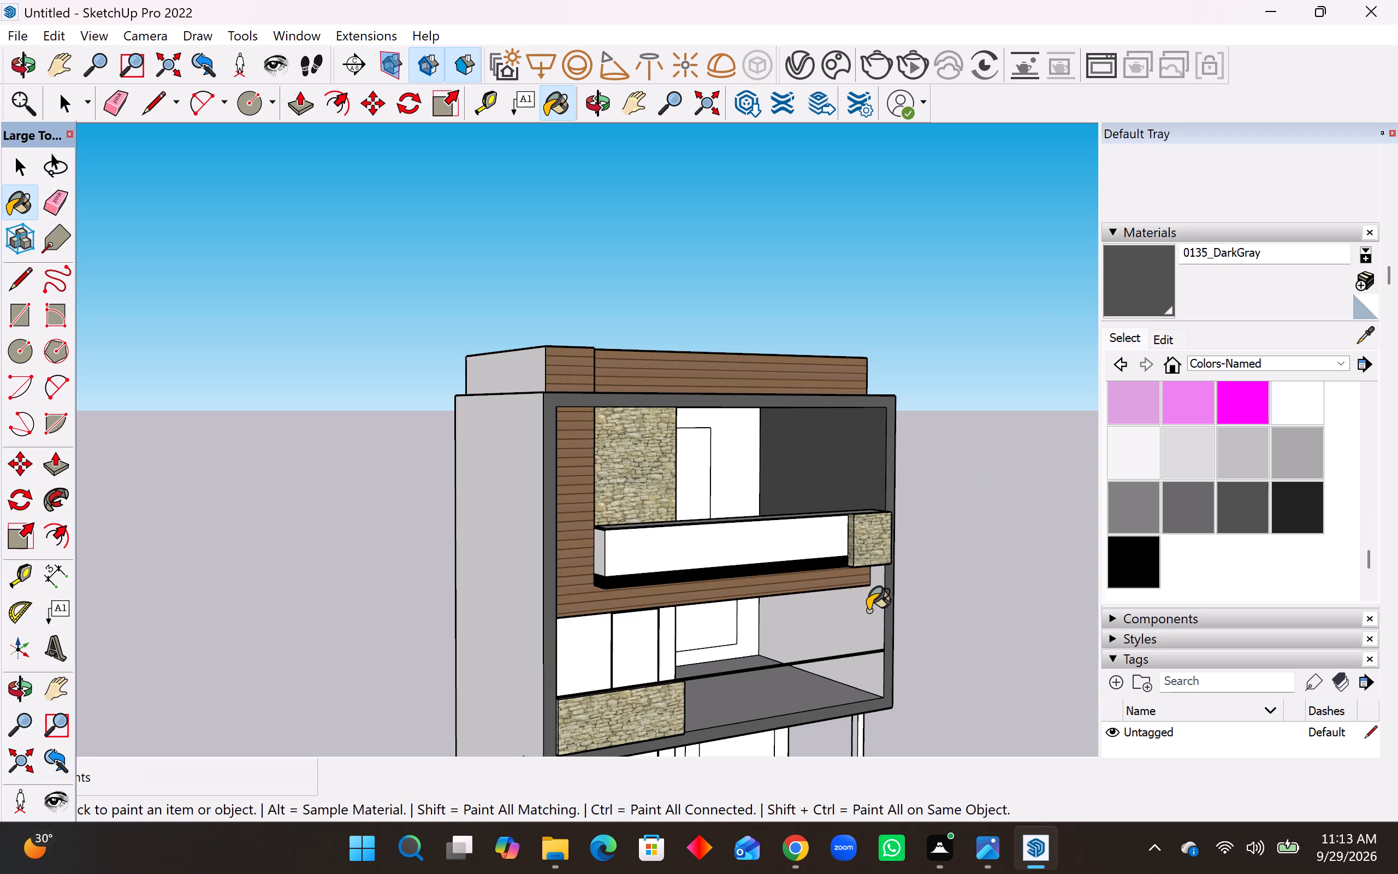
pyautogui.click(868, 611)
pyautogui.moveTo(898, 610); pyautogui.dragTo(769, 604, button='middle')
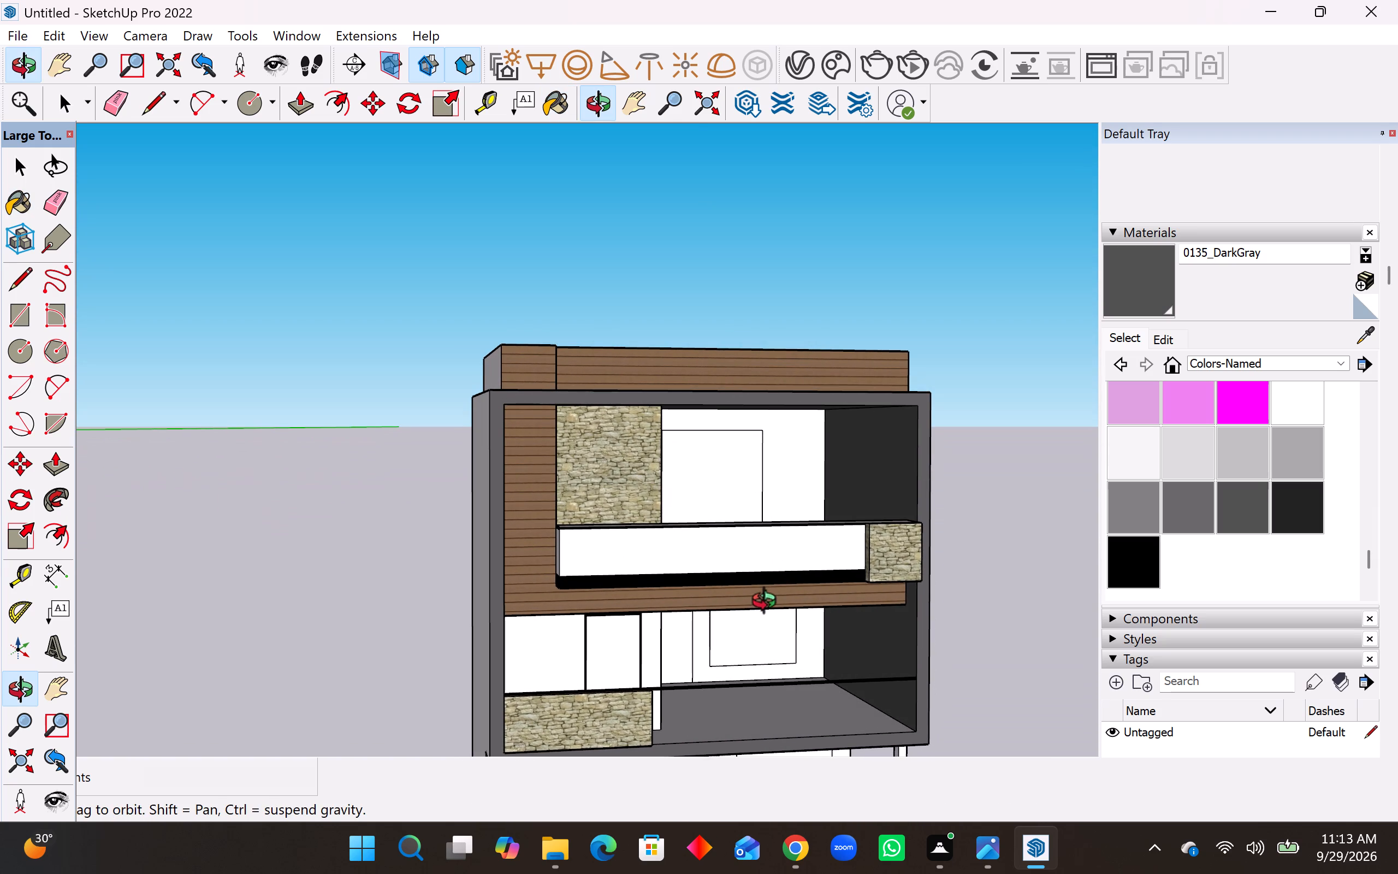
pyautogui.moveTo(769, 604); pyautogui.dragTo(653, 551, button='middle')
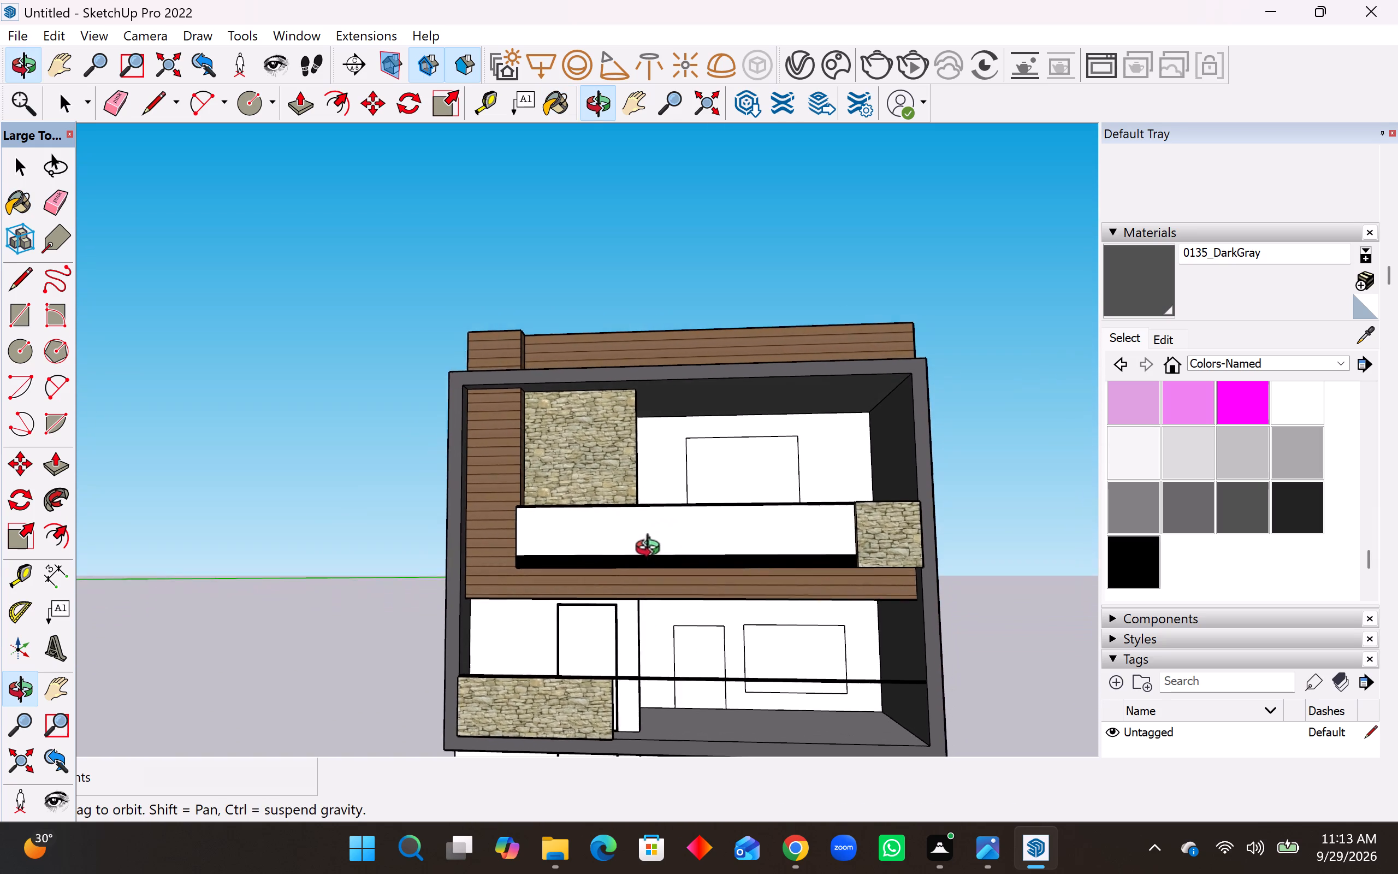
pyautogui.moveTo(653, 551); pyautogui.dragTo(654, 561, button='middle')
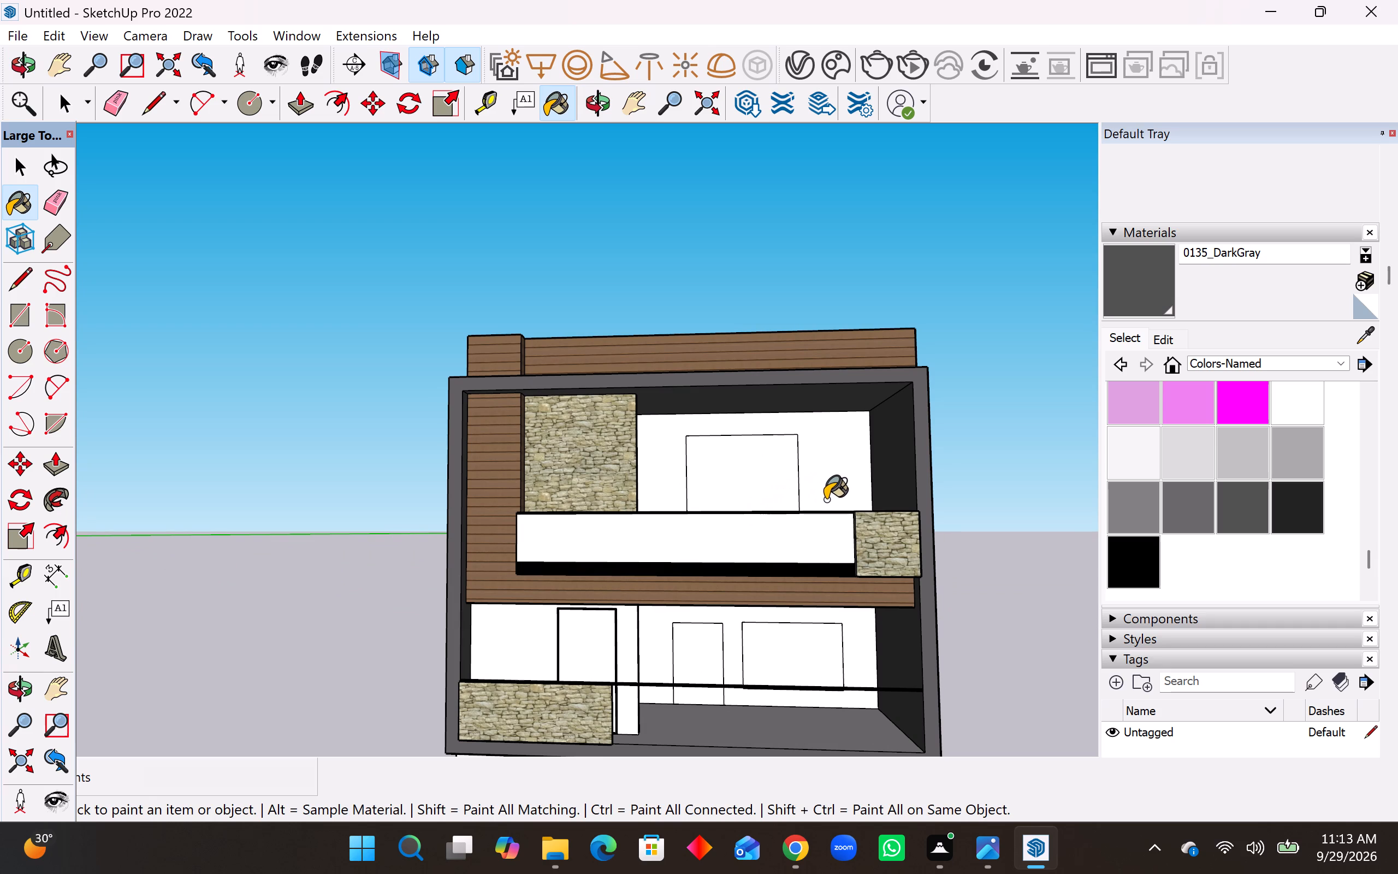
pyautogui.press('space')
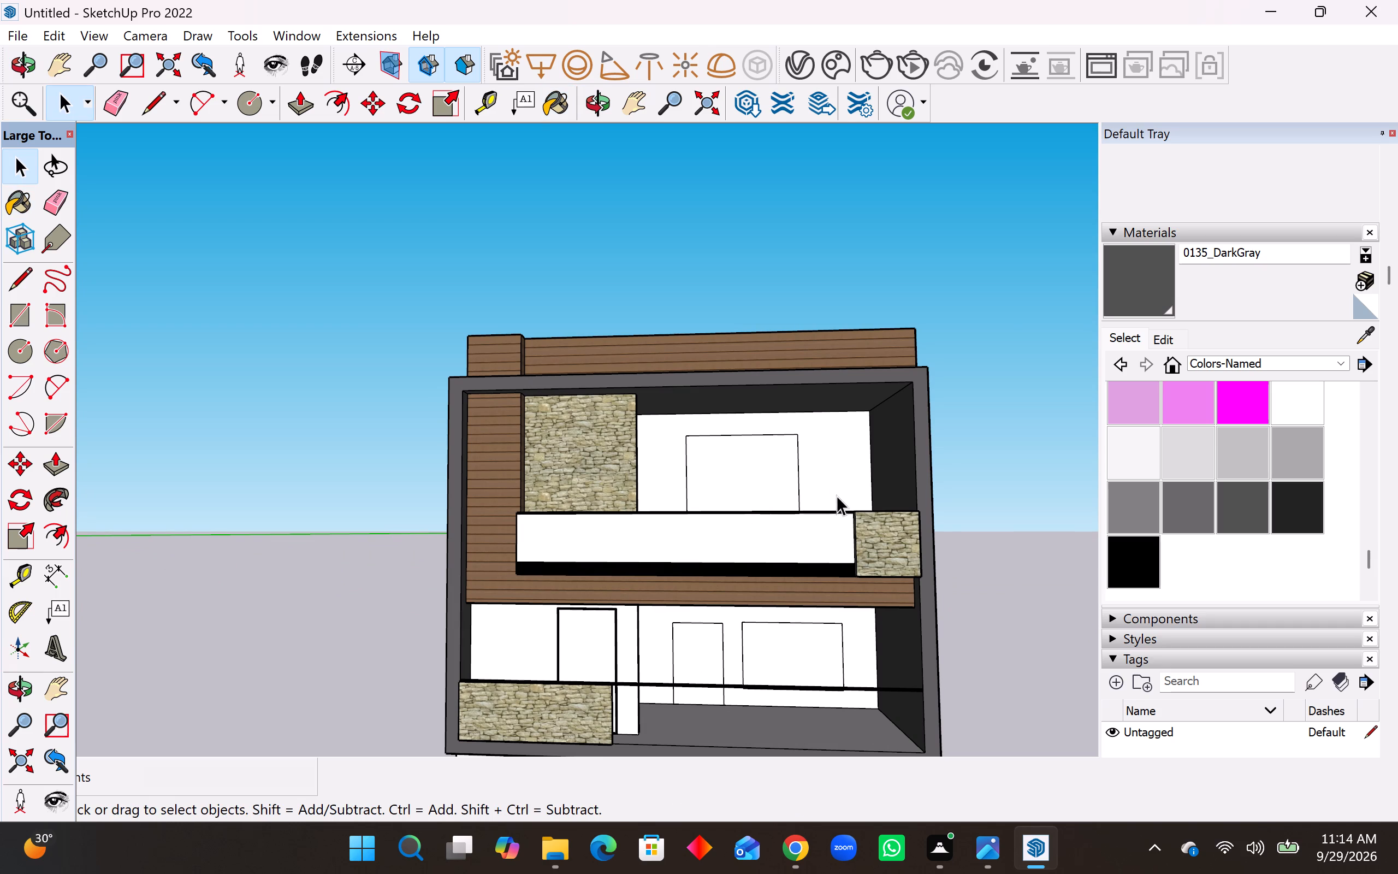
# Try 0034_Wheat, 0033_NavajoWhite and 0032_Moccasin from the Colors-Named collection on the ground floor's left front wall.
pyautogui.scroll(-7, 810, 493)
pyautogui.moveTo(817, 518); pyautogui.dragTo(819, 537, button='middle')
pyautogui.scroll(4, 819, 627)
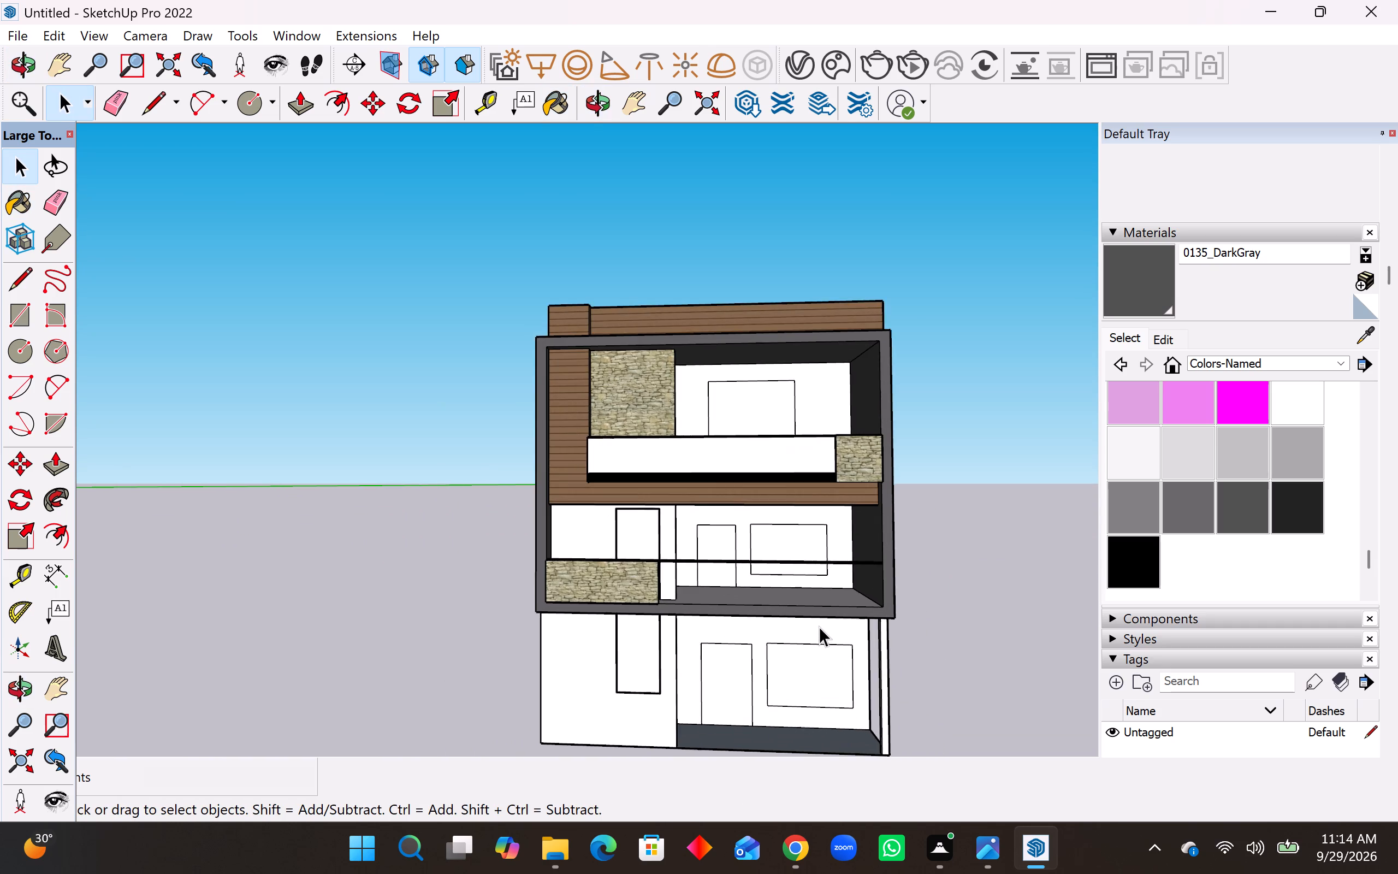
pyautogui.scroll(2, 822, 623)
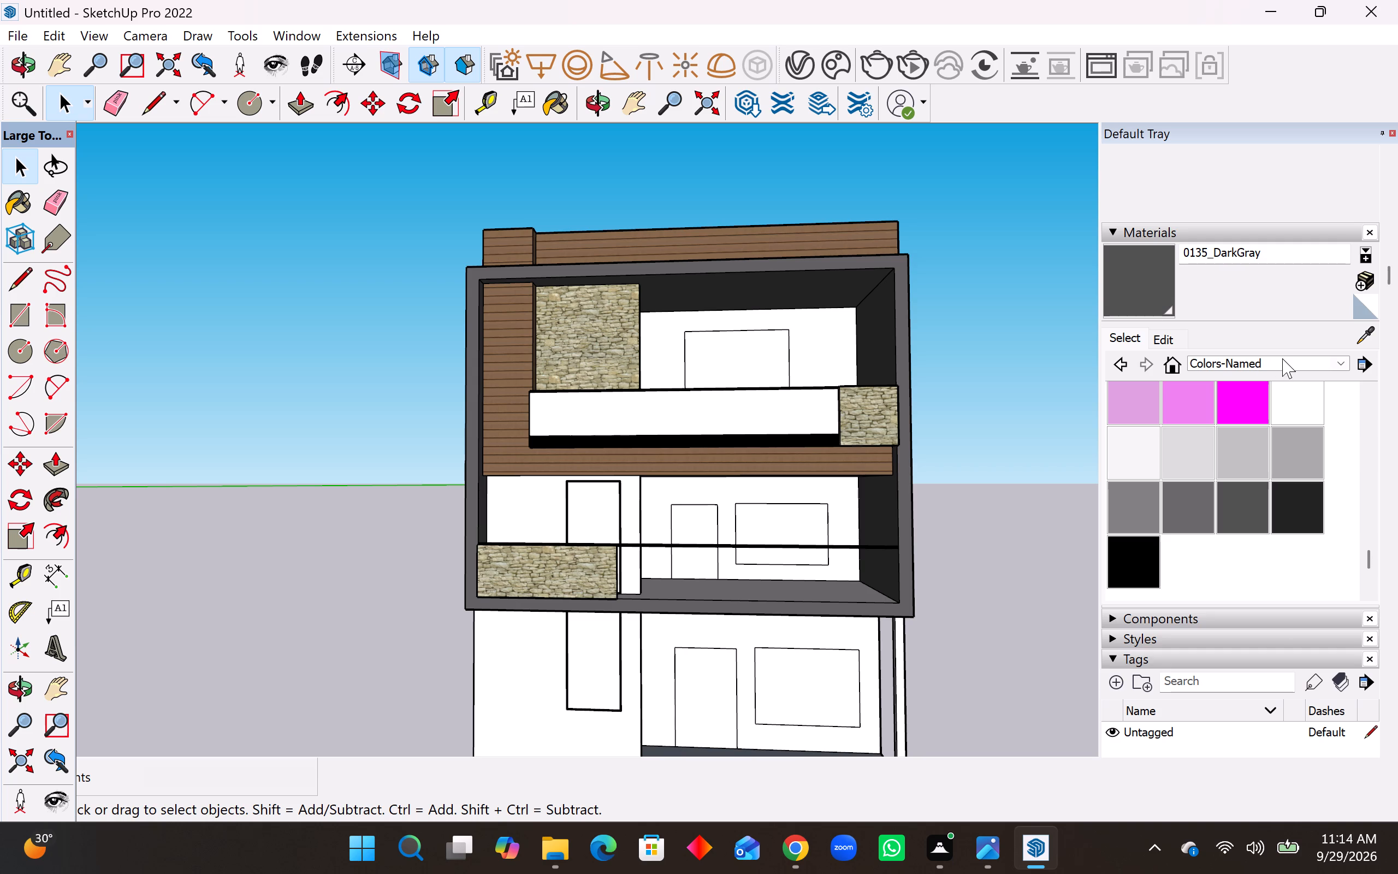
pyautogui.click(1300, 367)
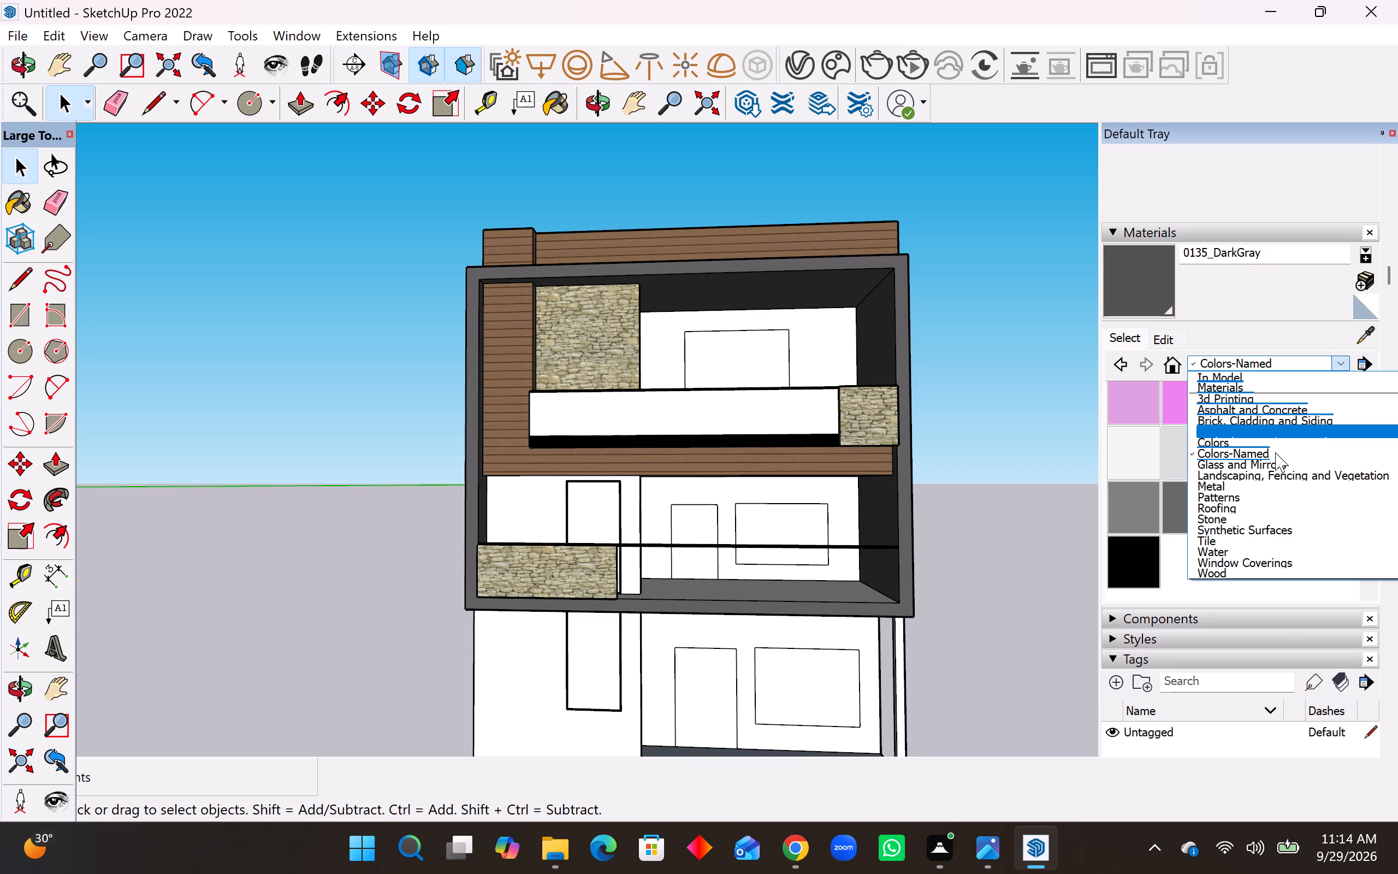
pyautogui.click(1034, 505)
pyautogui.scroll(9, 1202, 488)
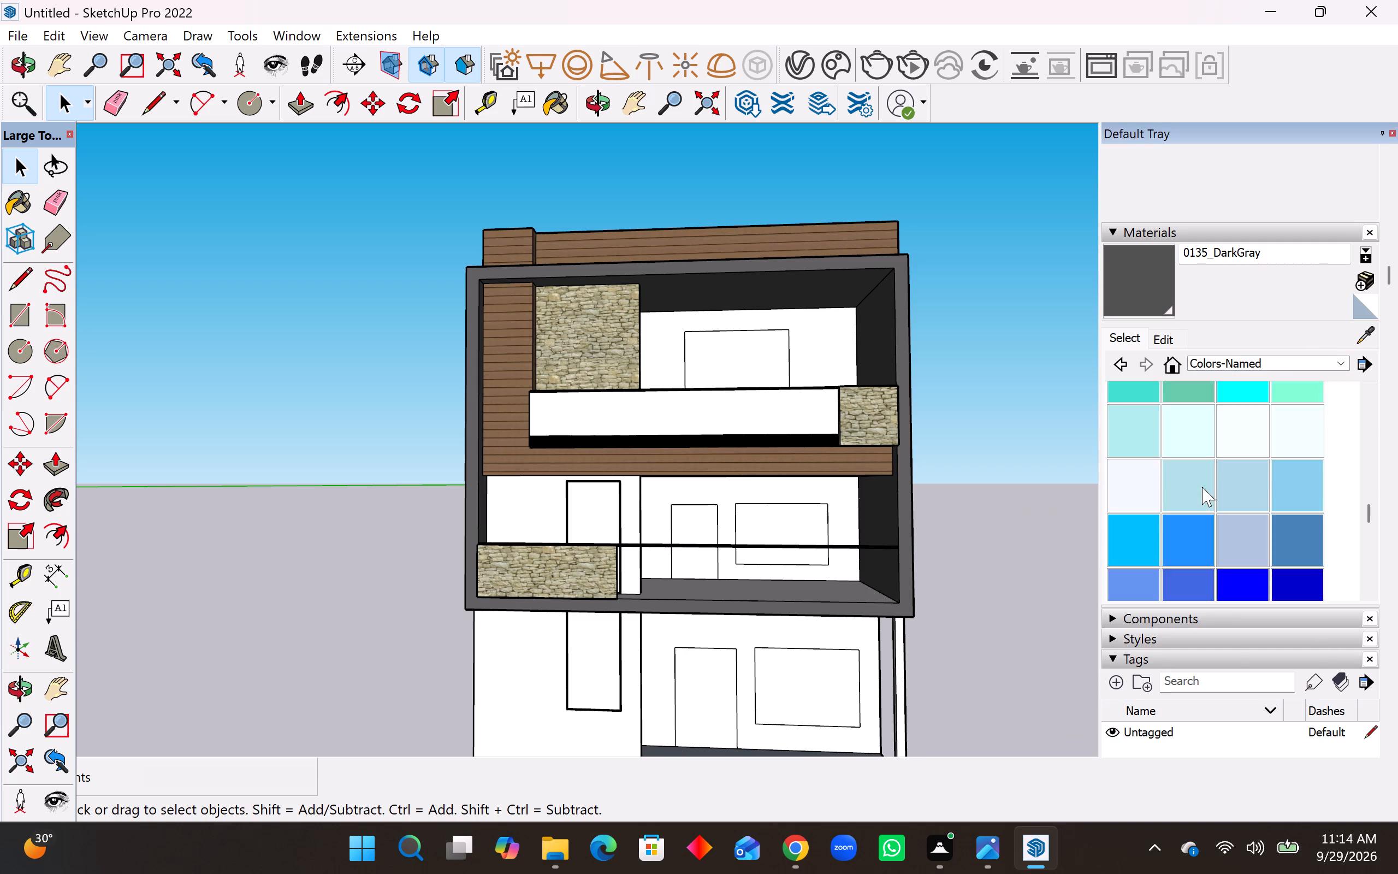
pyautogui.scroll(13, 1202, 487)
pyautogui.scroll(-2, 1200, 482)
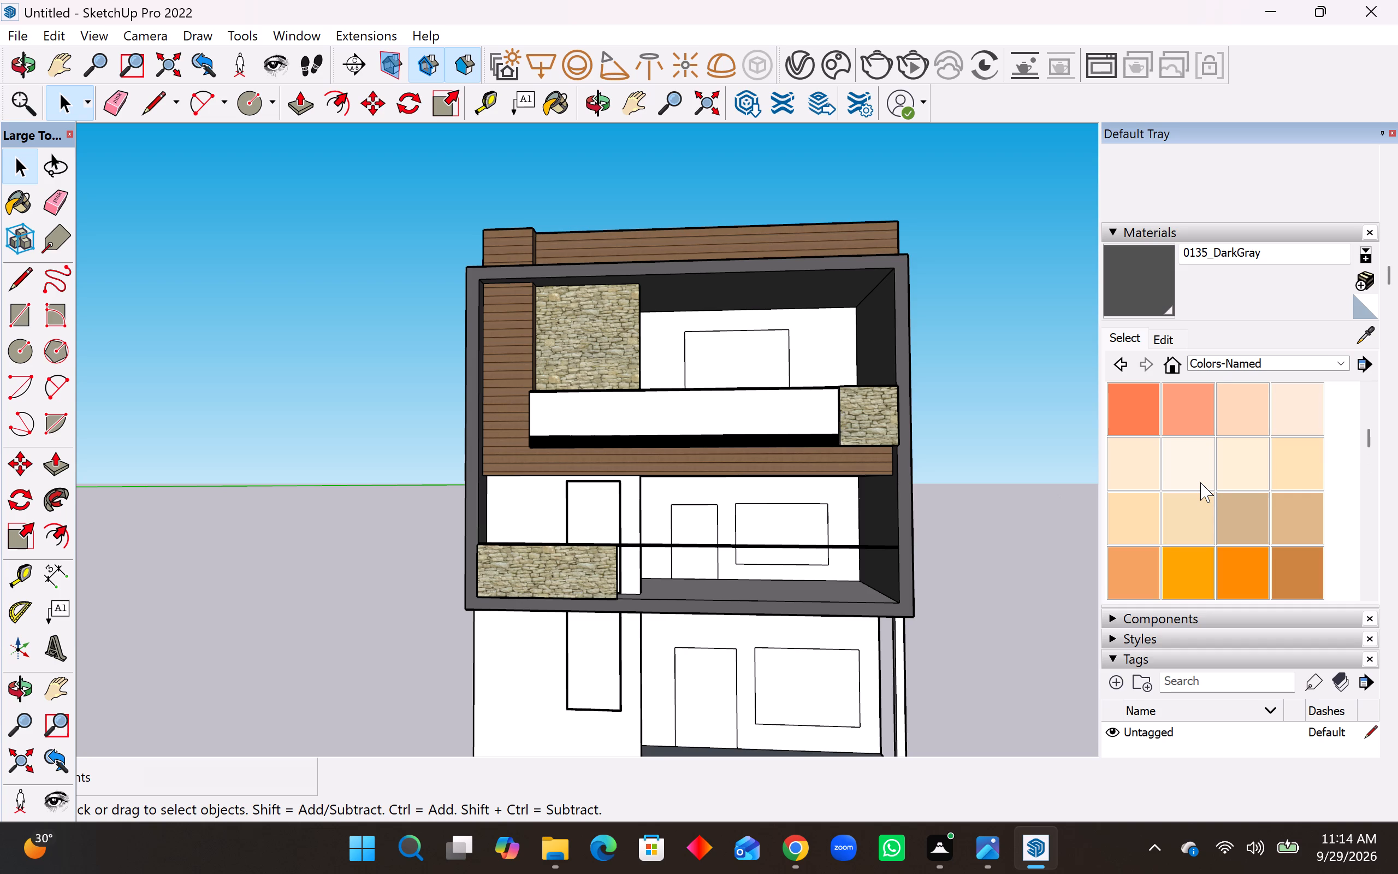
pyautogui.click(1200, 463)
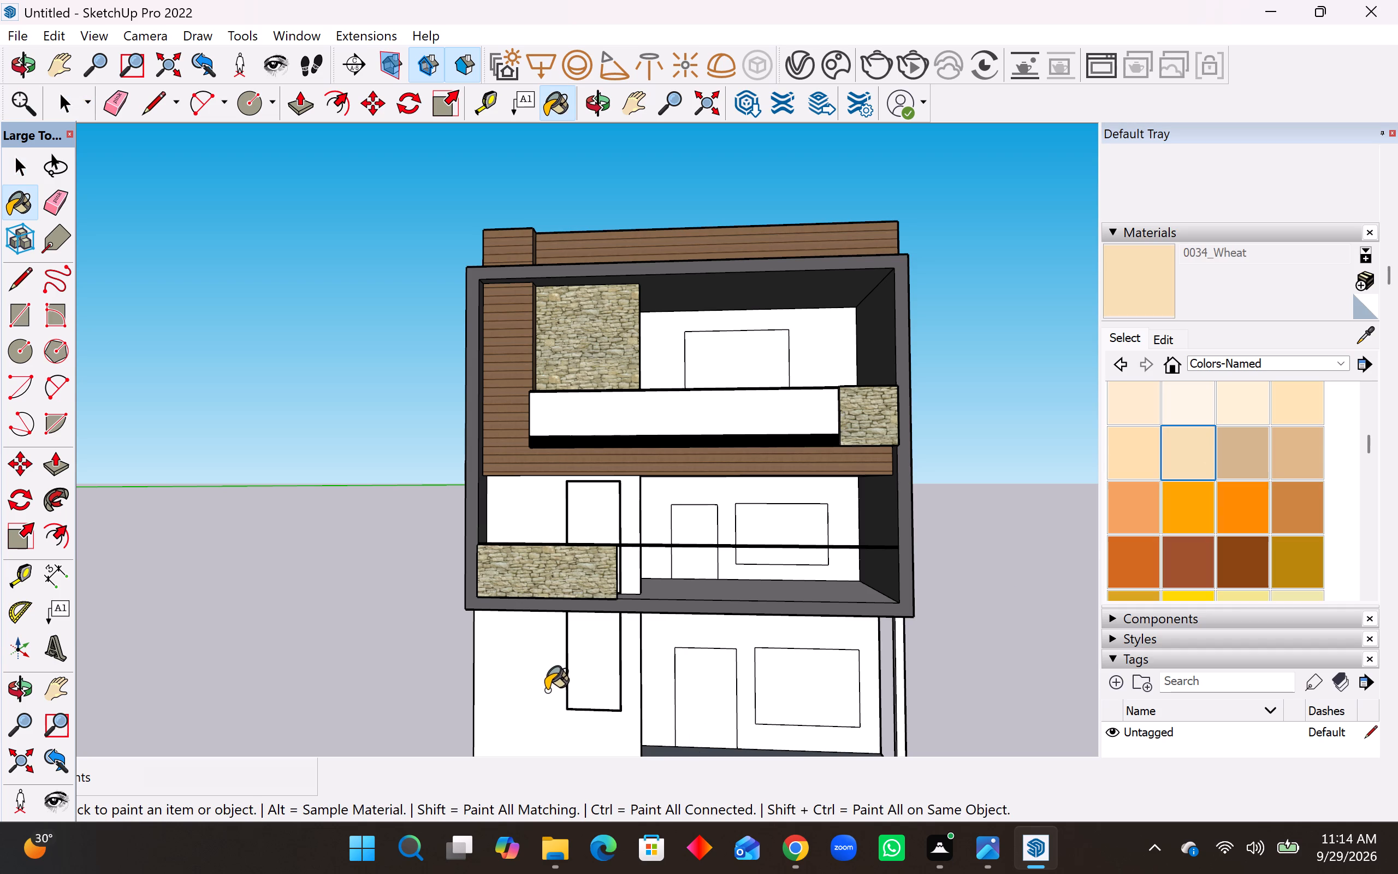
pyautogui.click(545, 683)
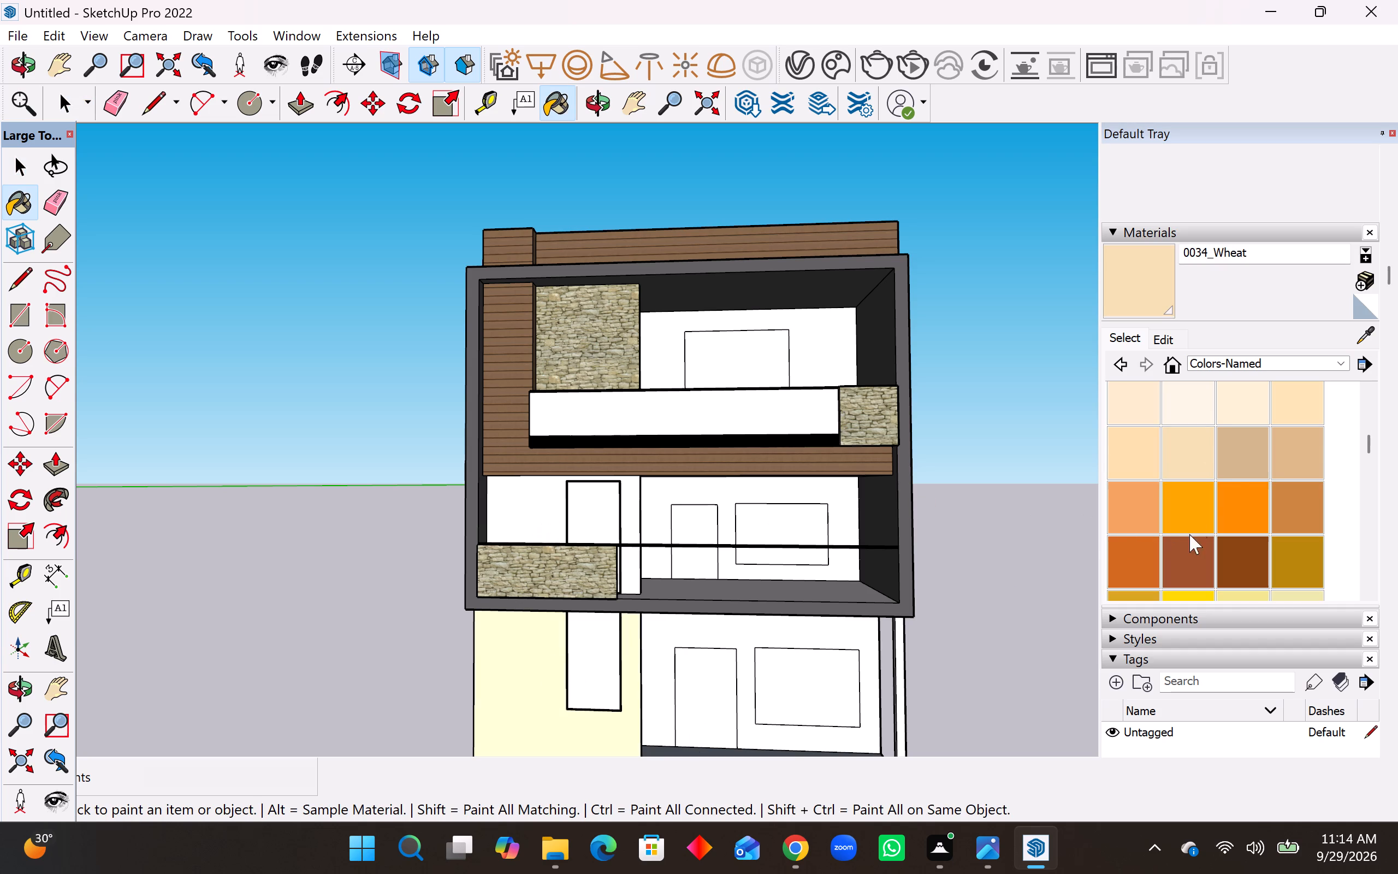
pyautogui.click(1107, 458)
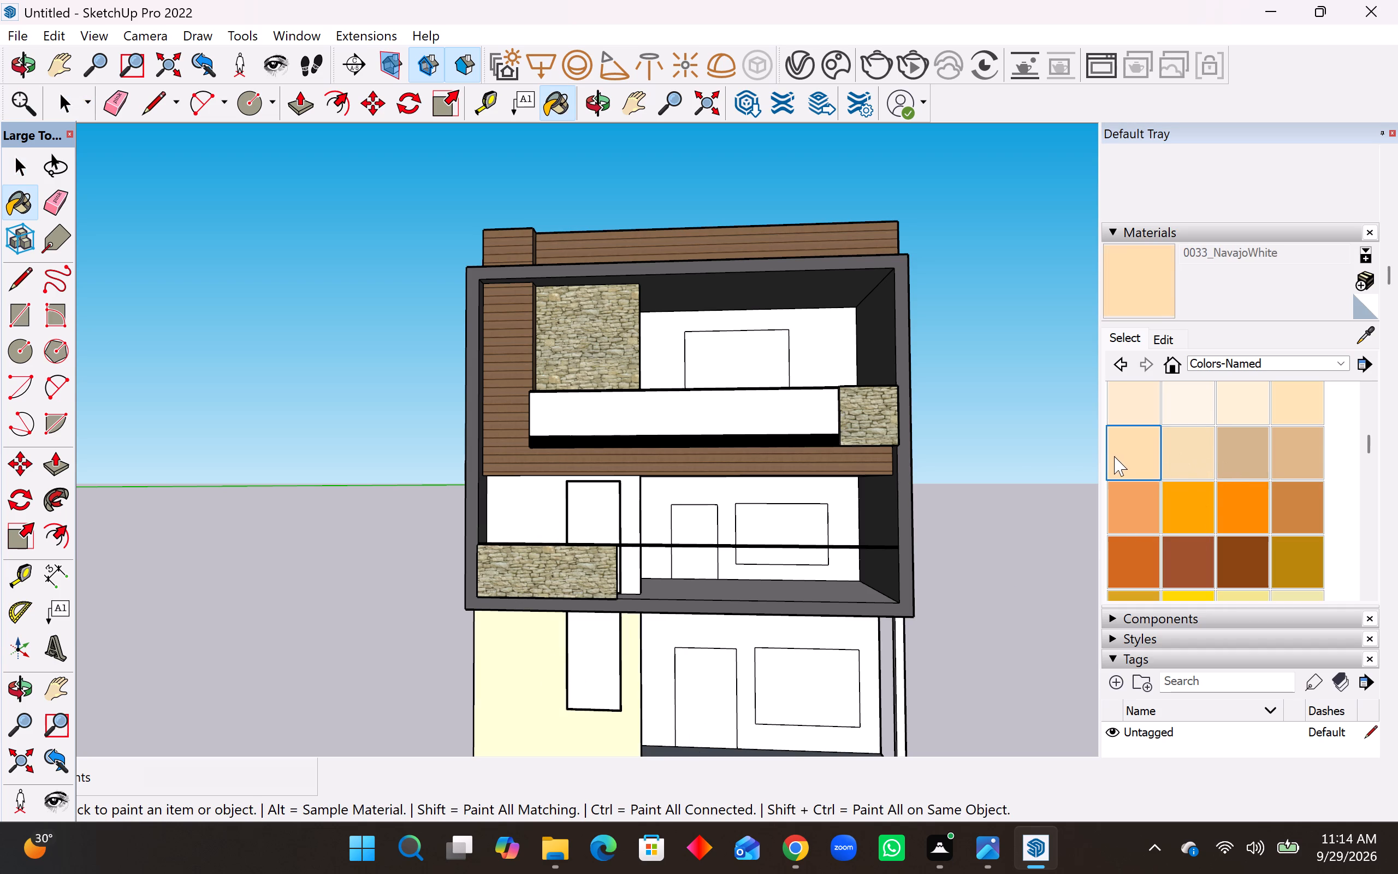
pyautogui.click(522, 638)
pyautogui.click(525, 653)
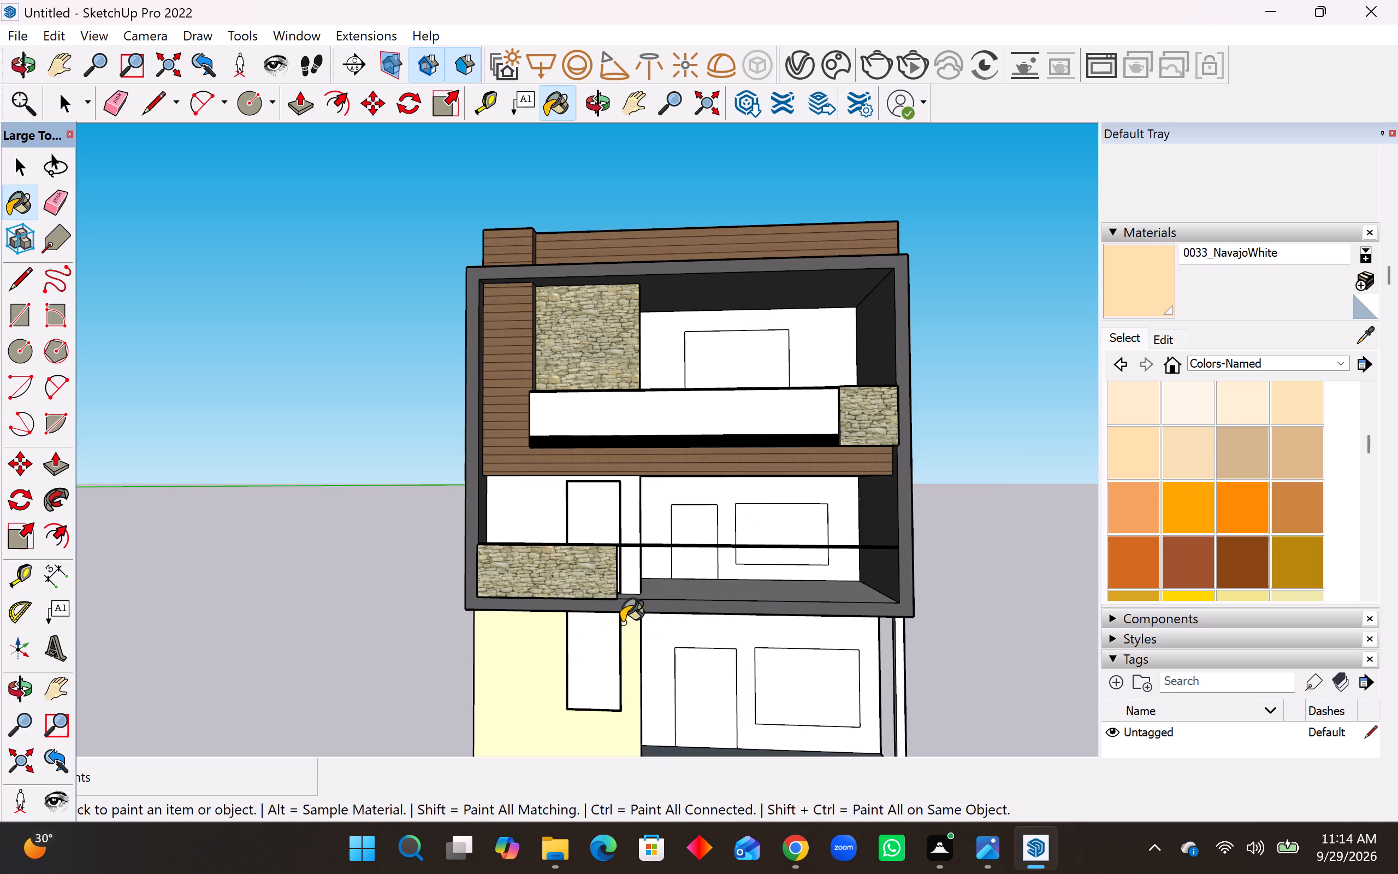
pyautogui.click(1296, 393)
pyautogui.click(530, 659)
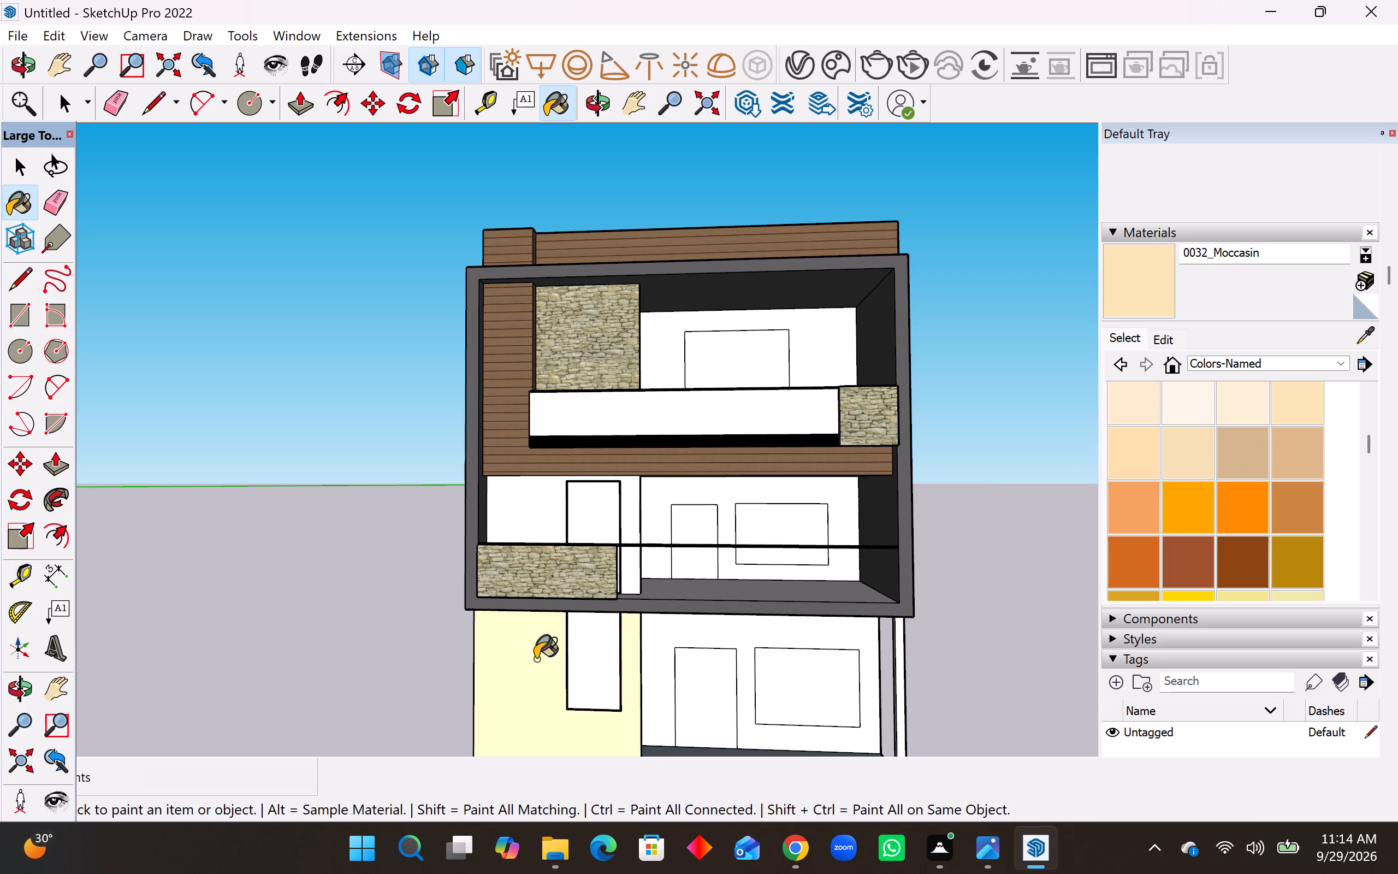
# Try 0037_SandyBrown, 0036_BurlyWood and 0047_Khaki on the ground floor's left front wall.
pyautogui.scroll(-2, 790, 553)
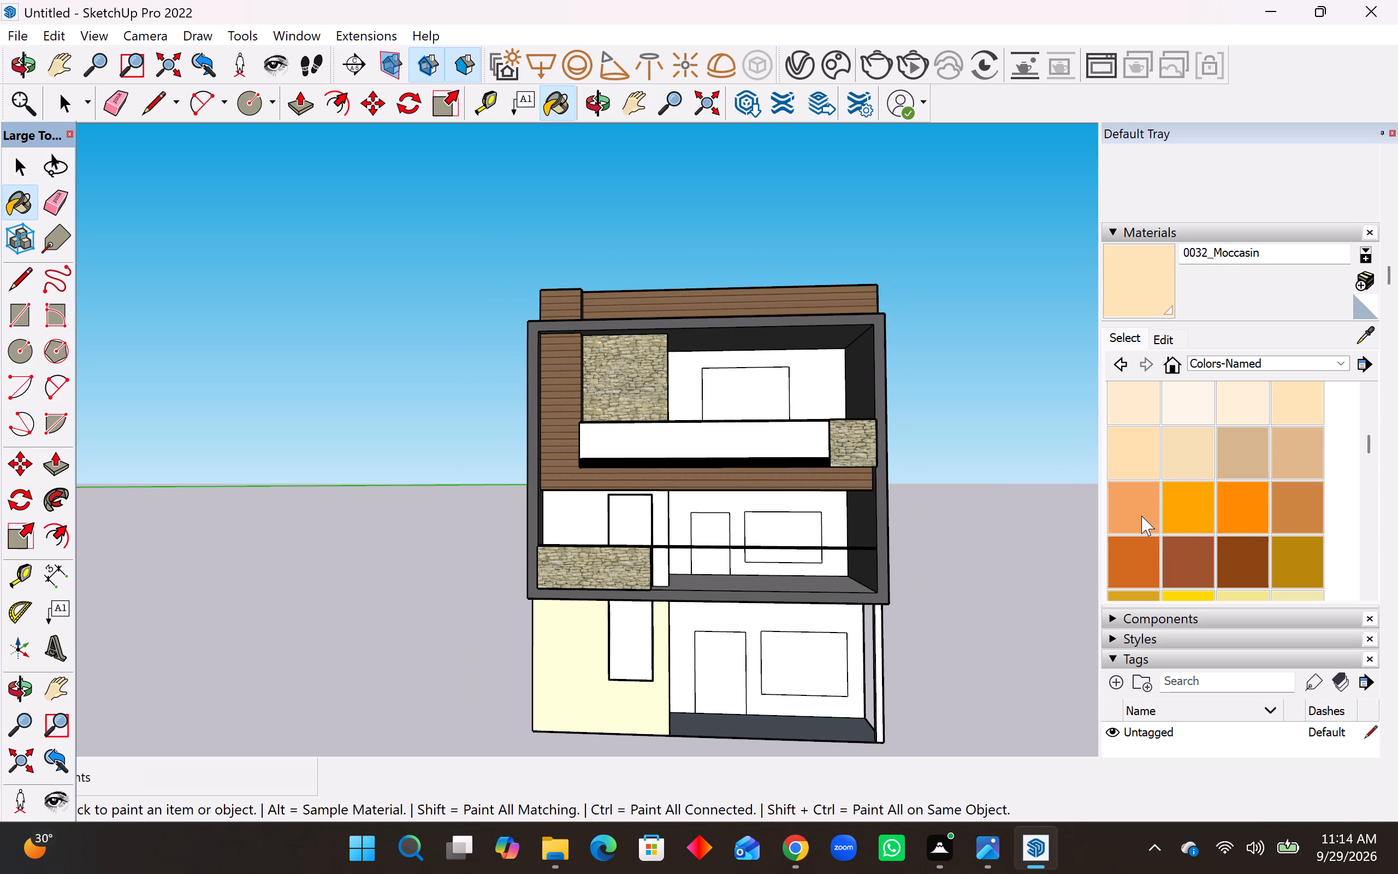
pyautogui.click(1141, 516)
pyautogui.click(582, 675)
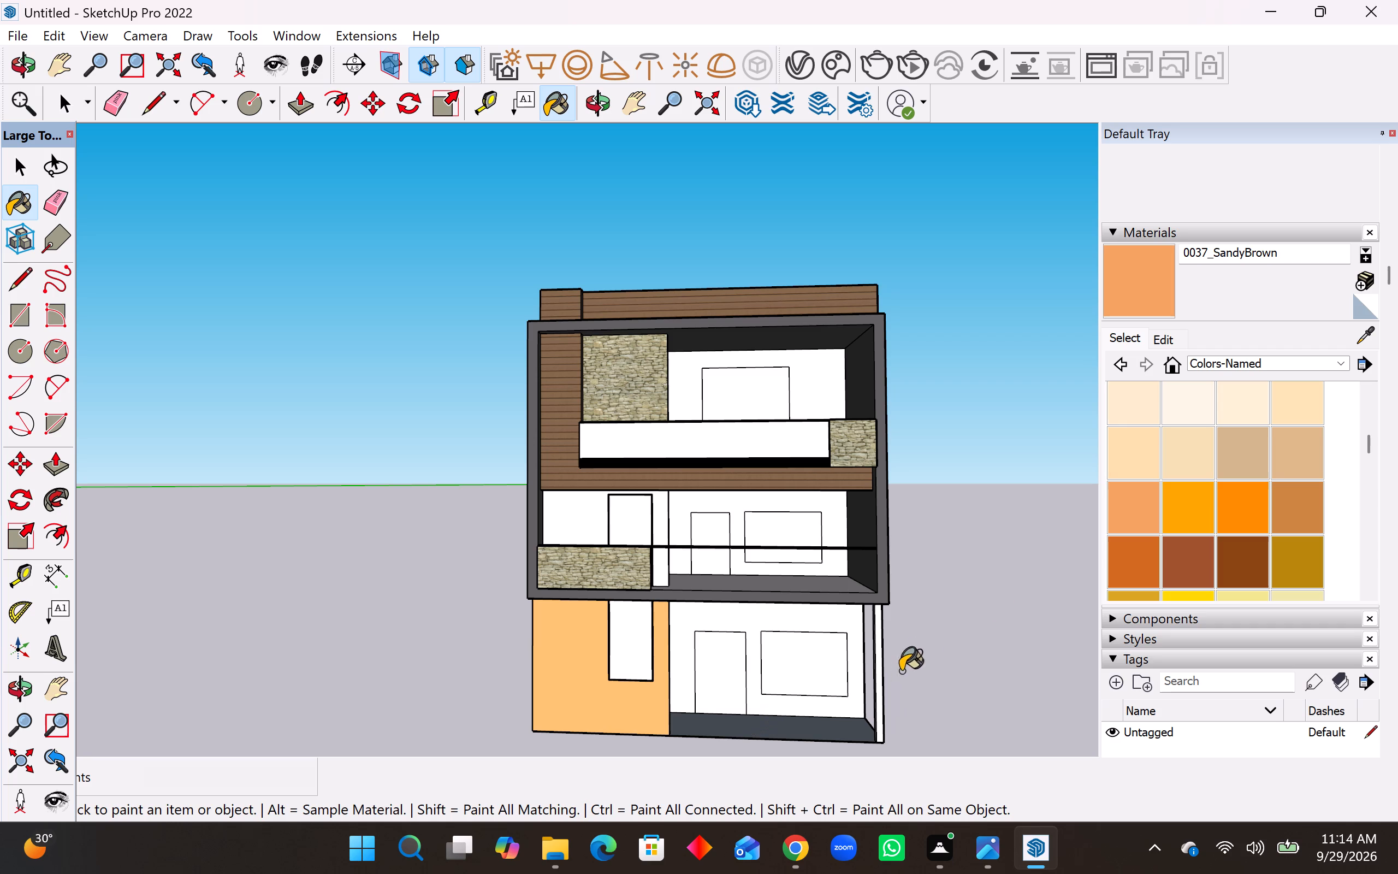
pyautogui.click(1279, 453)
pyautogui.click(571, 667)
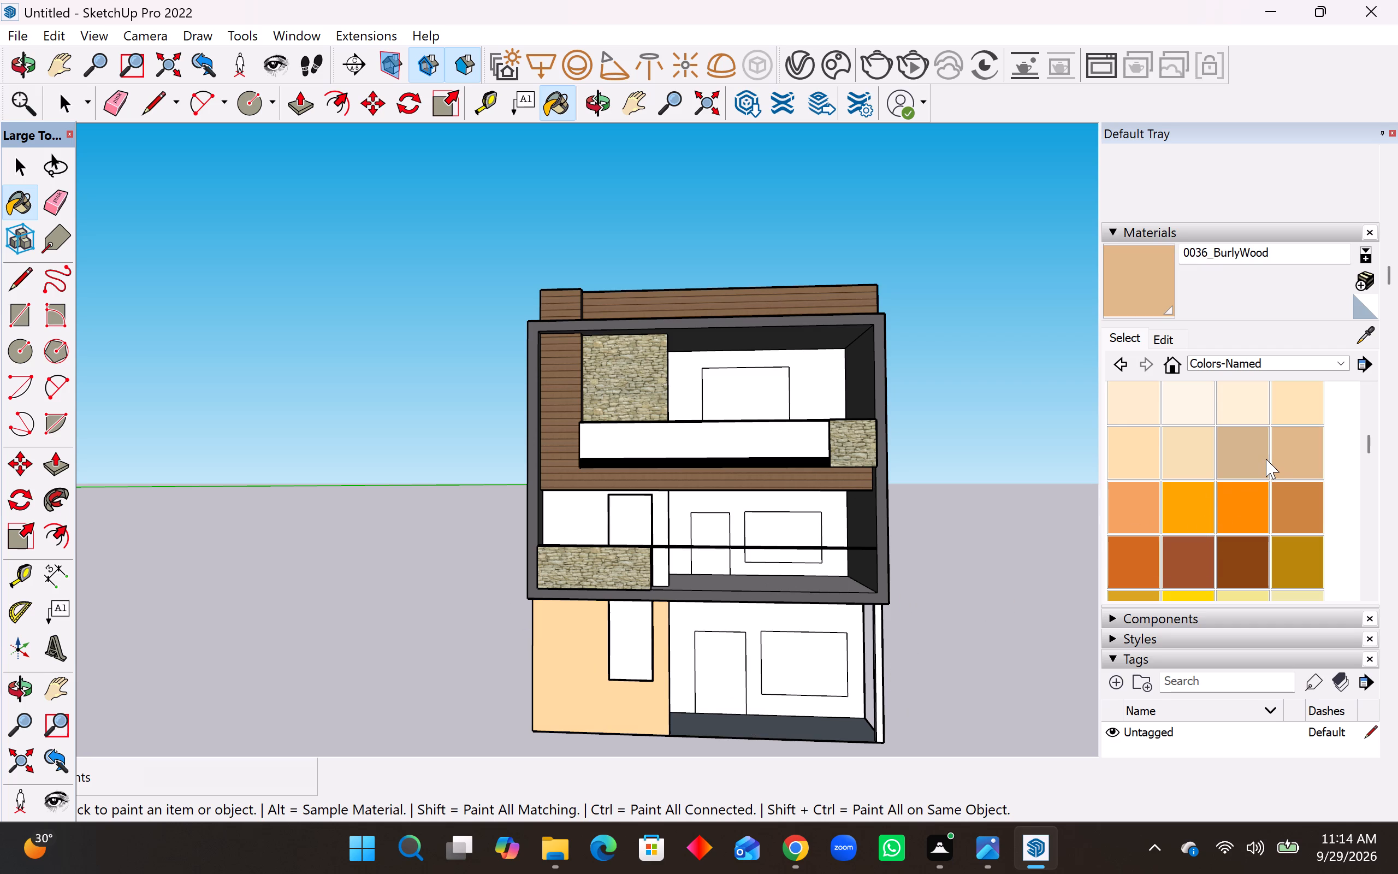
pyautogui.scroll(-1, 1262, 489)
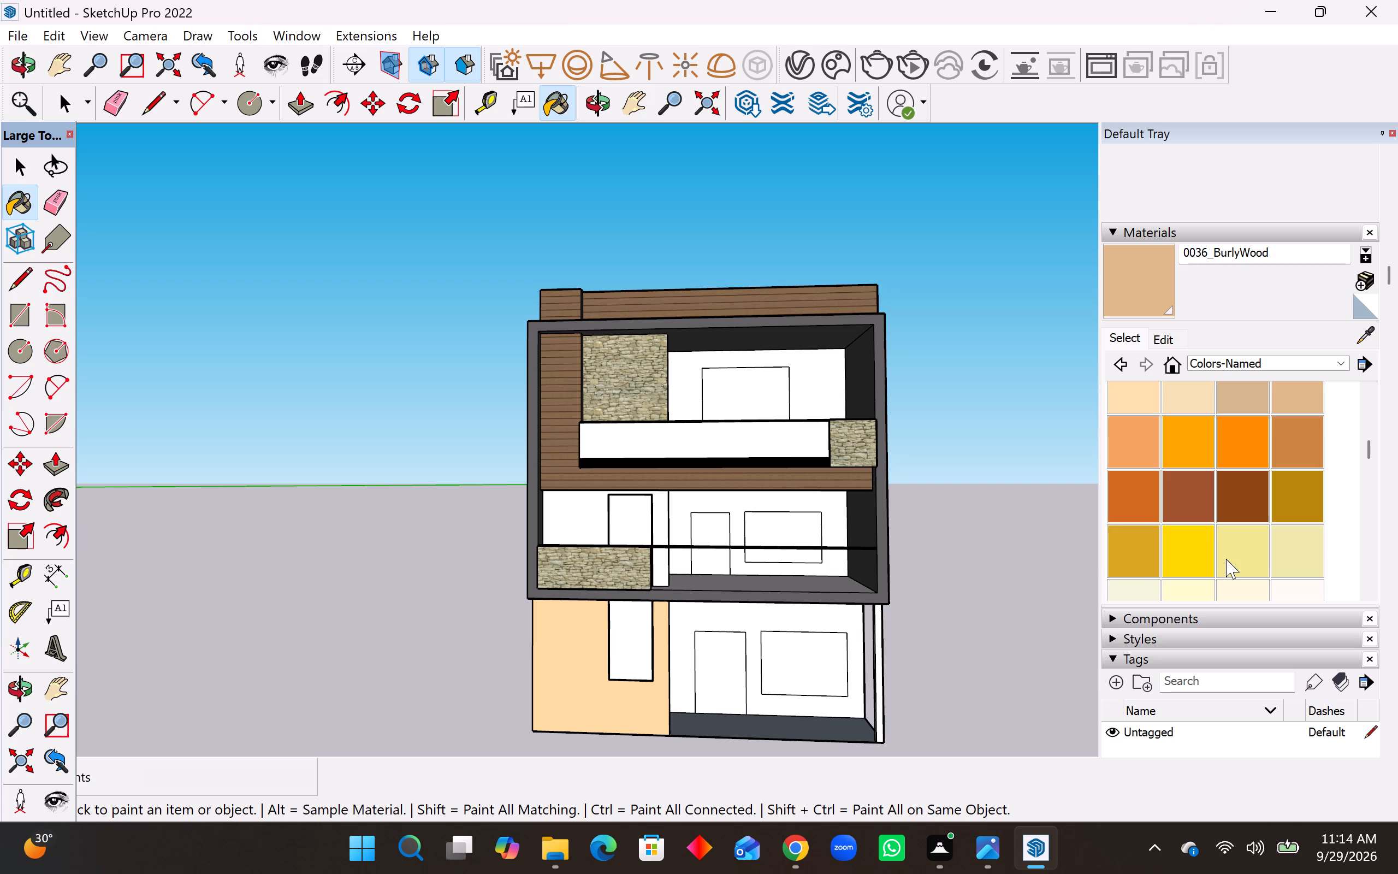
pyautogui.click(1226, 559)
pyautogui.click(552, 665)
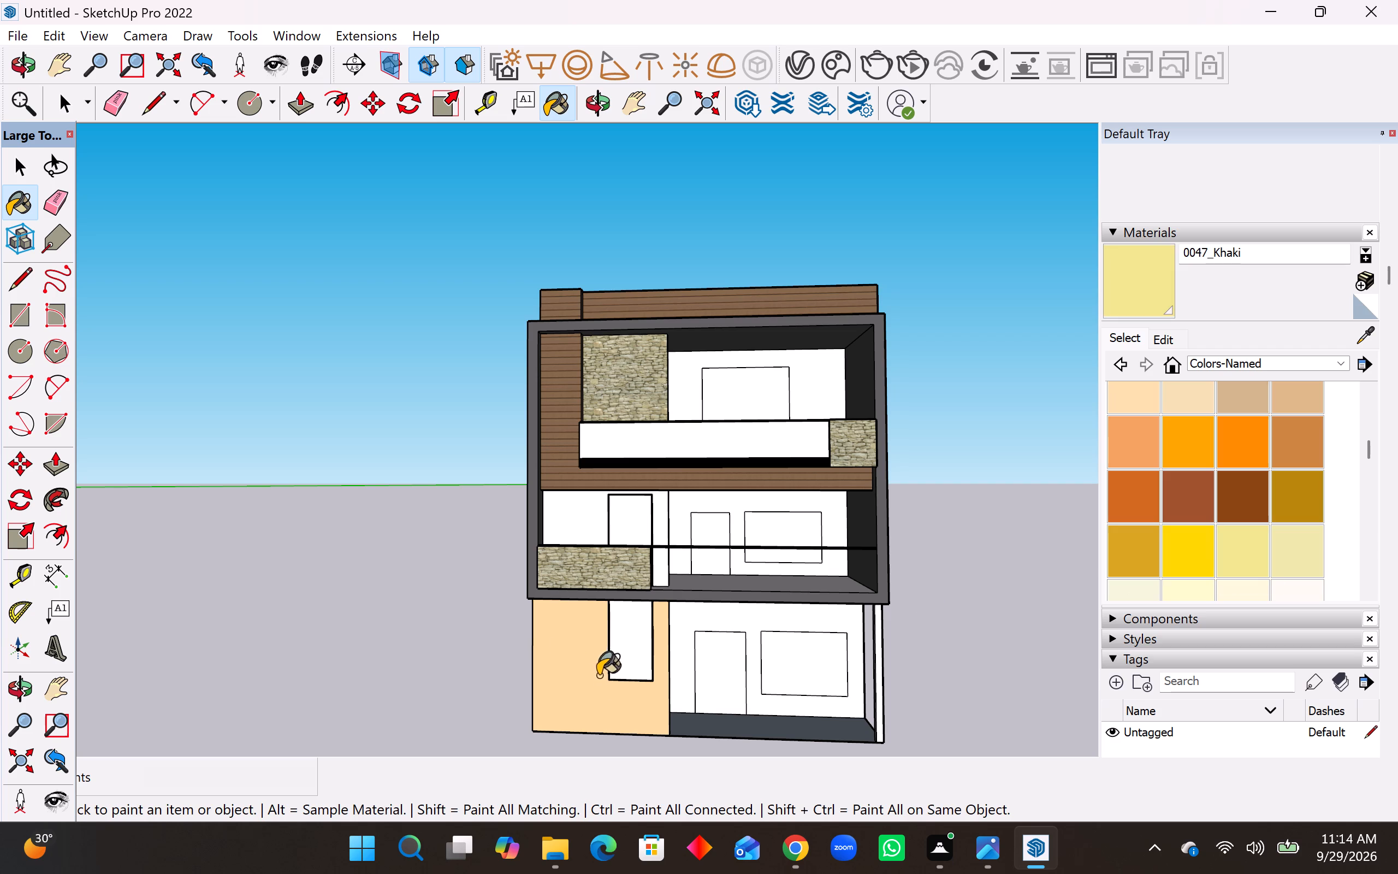
# Paint the left front walls of the lower two floors and the recessed back walls of all three floors with 0048_PaleGoldenrod.
pyautogui.click(1293, 558)
pyautogui.click(577, 688)
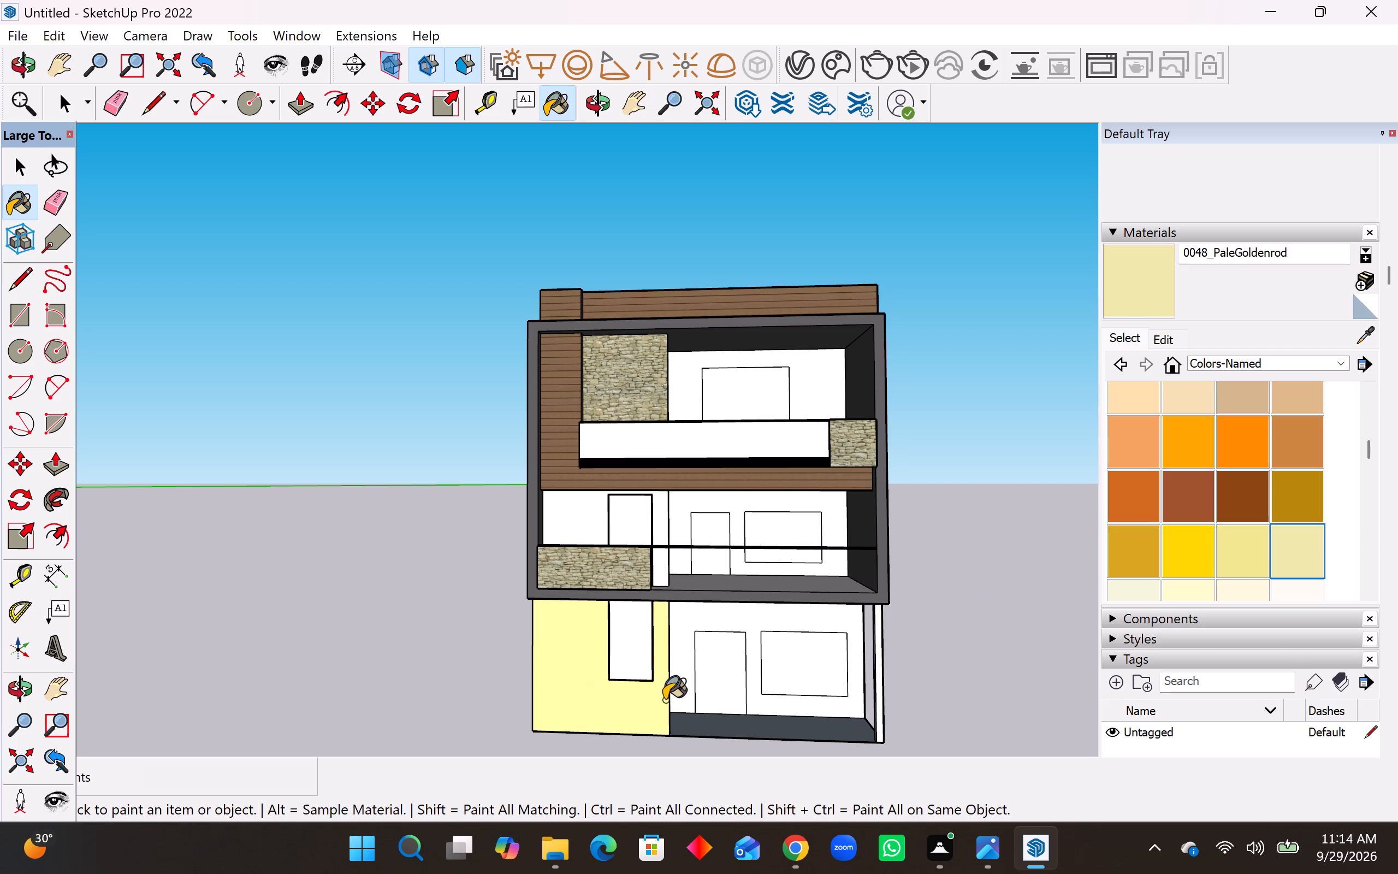
pyautogui.click(568, 538)
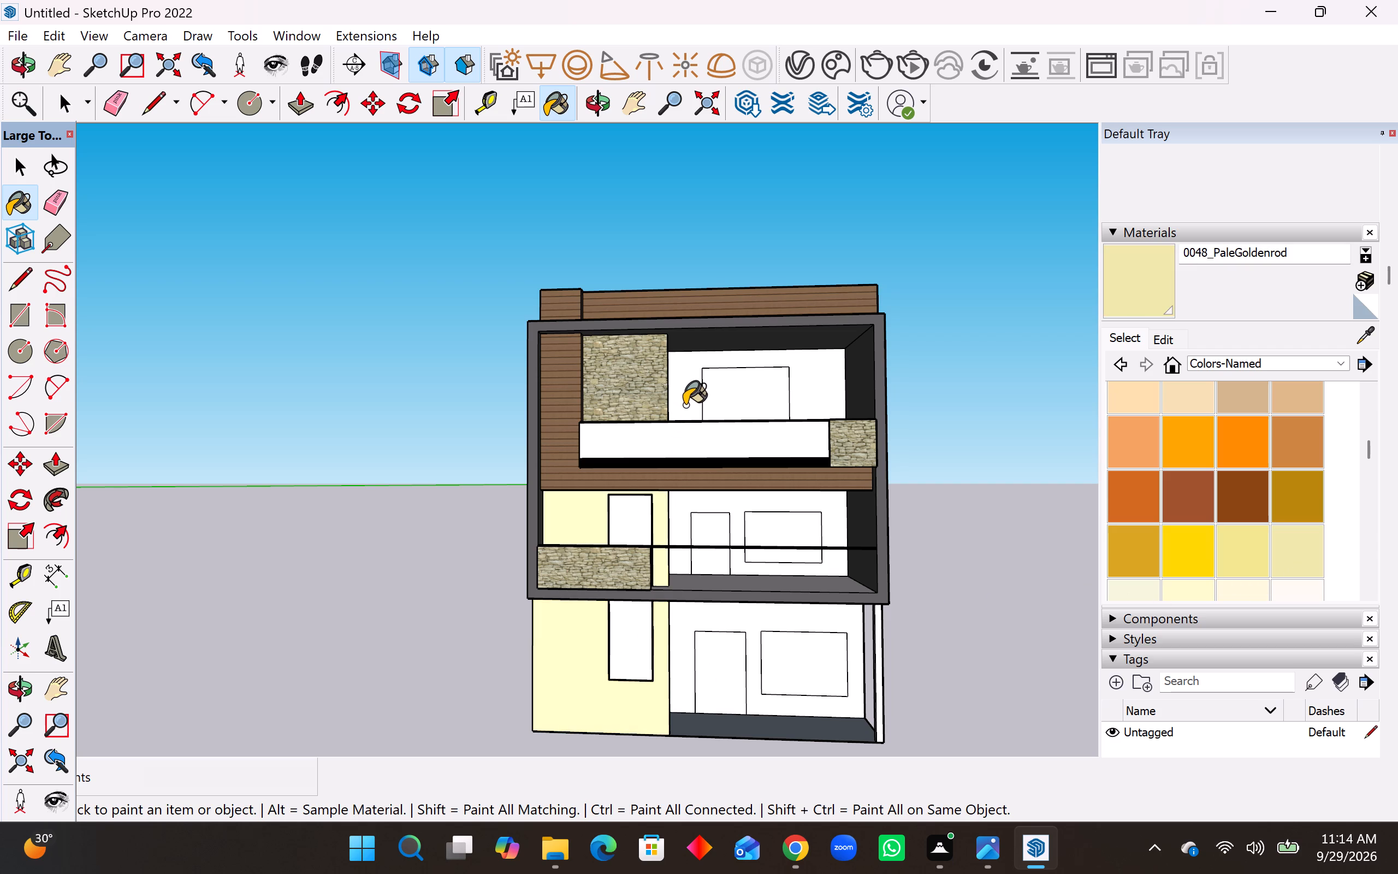
pyautogui.click(684, 404)
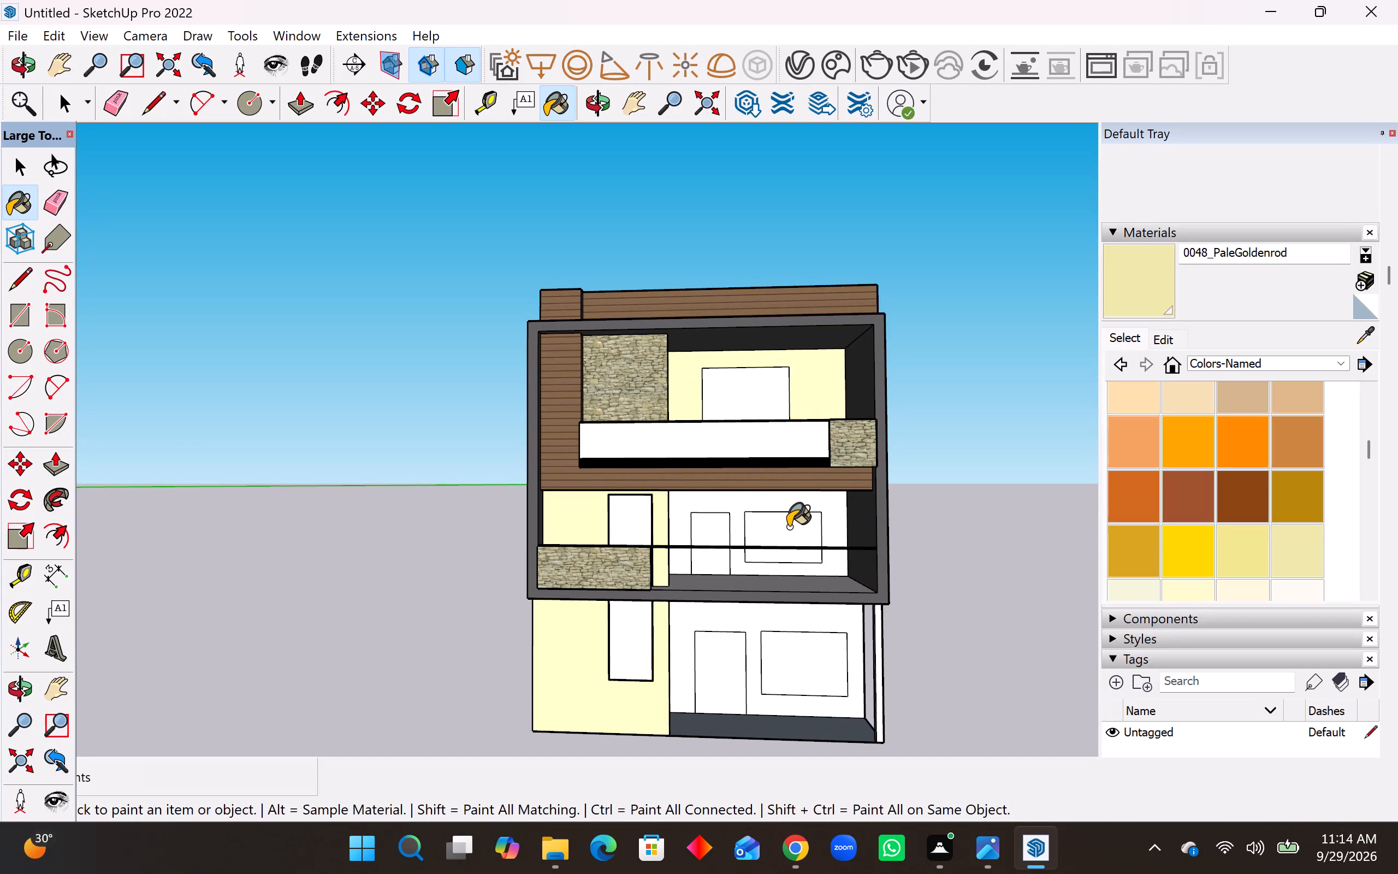
pyautogui.click(744, 621)
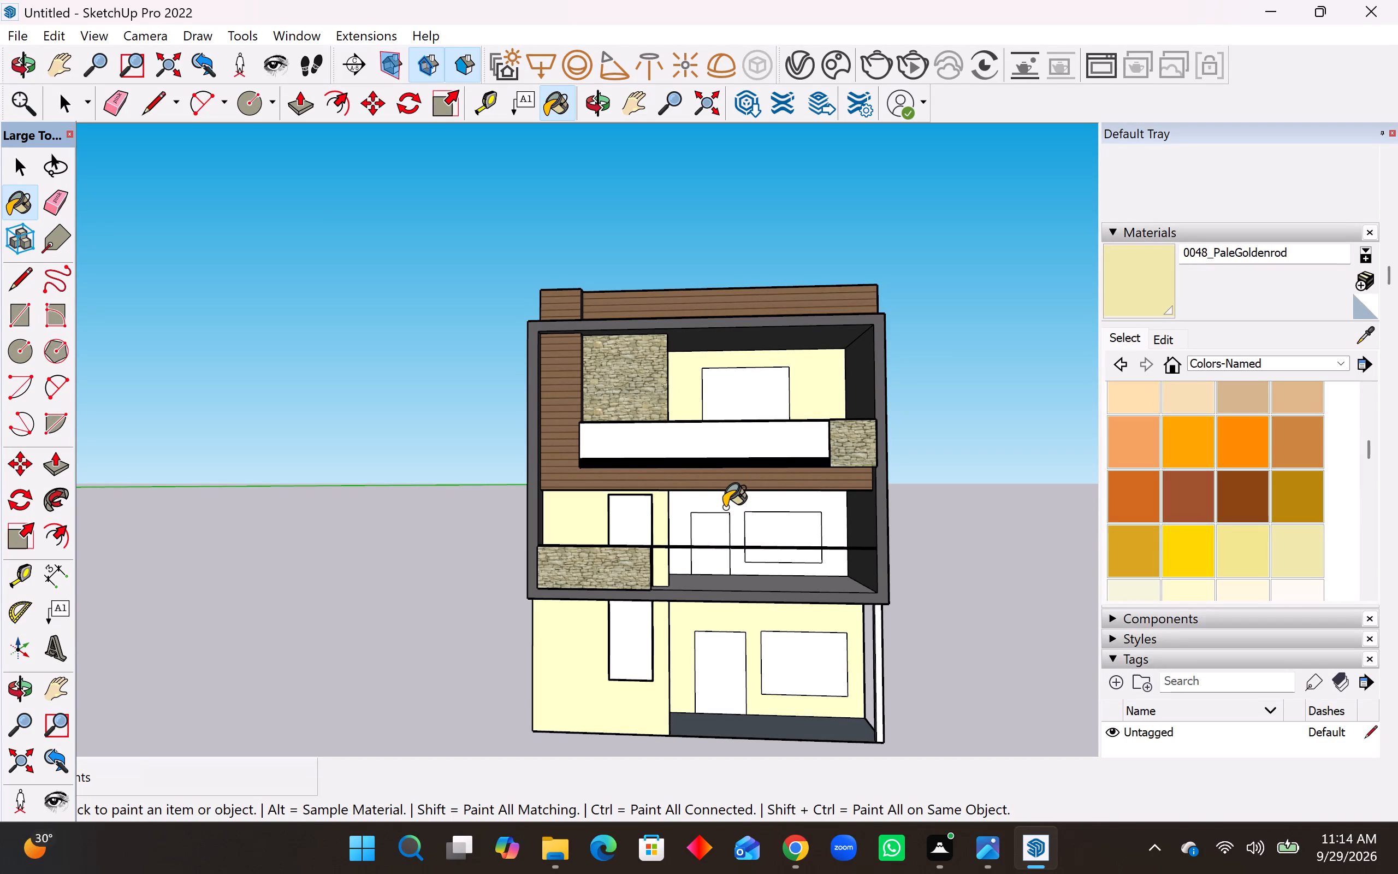
pyautogui.click(730, 504)
# Paint the side faces of the projecting left wall on all three floors with 0048_PaleGoldenrod.
pyautogui.moveTo(766, 592); pyautogui.dragTo(388, 602, button='middle')
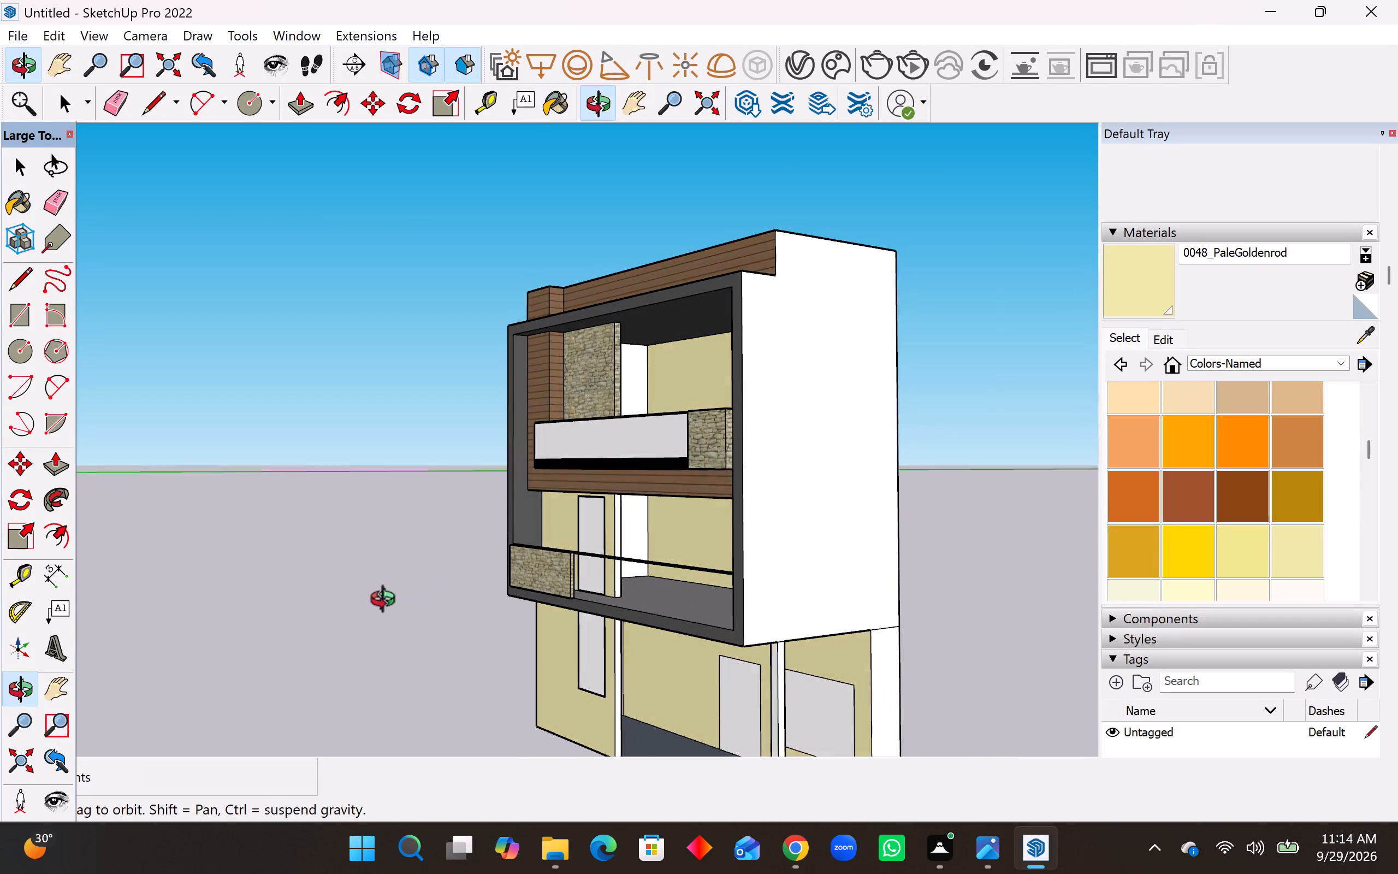
pyautogui.moveTo(388, 602); pyautogui.dragTo(398, 581, button='middle')
pyautogui.click(630, 530)
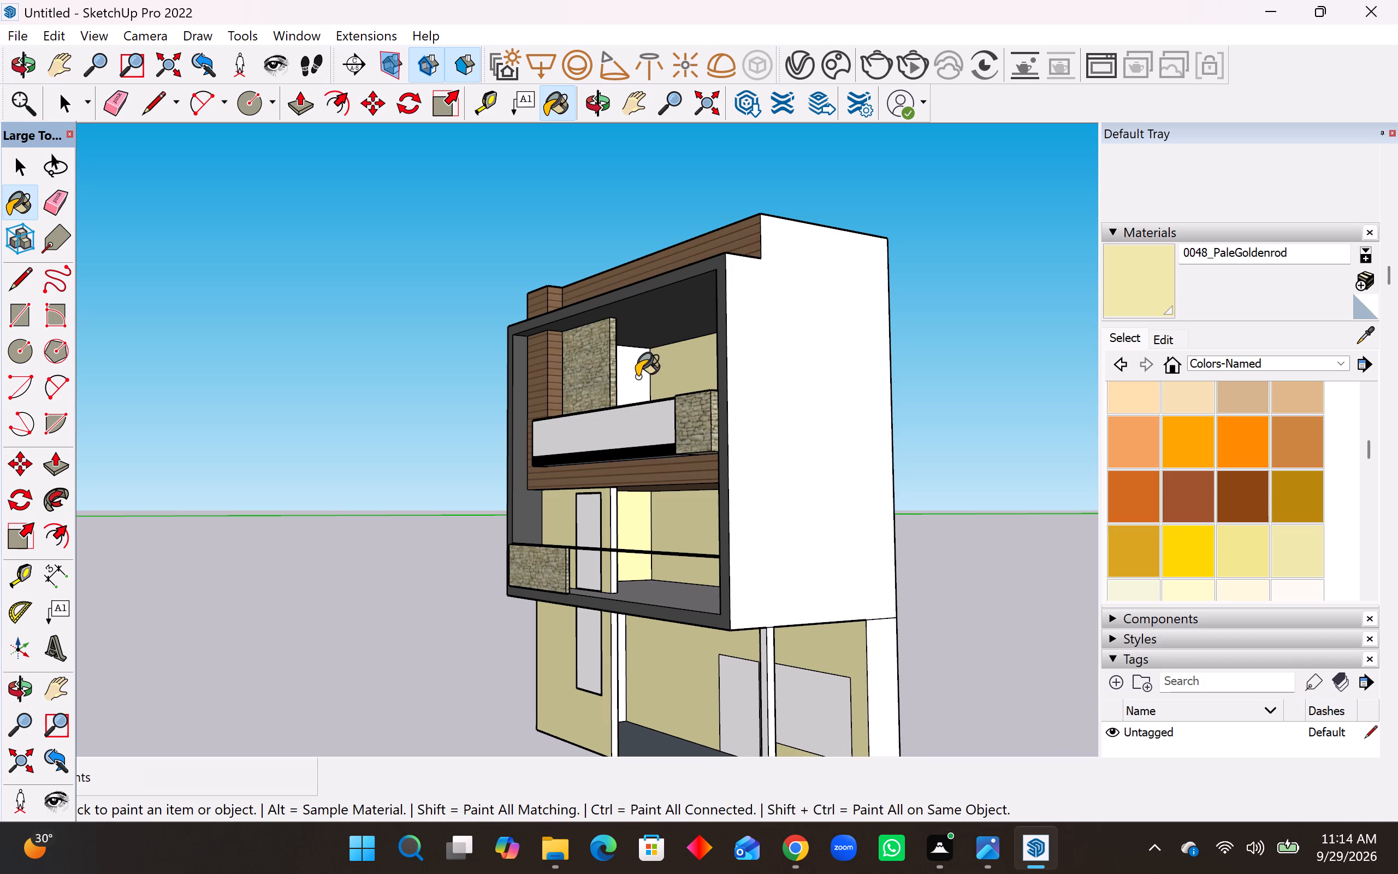
pyautogui.click(637, 375)
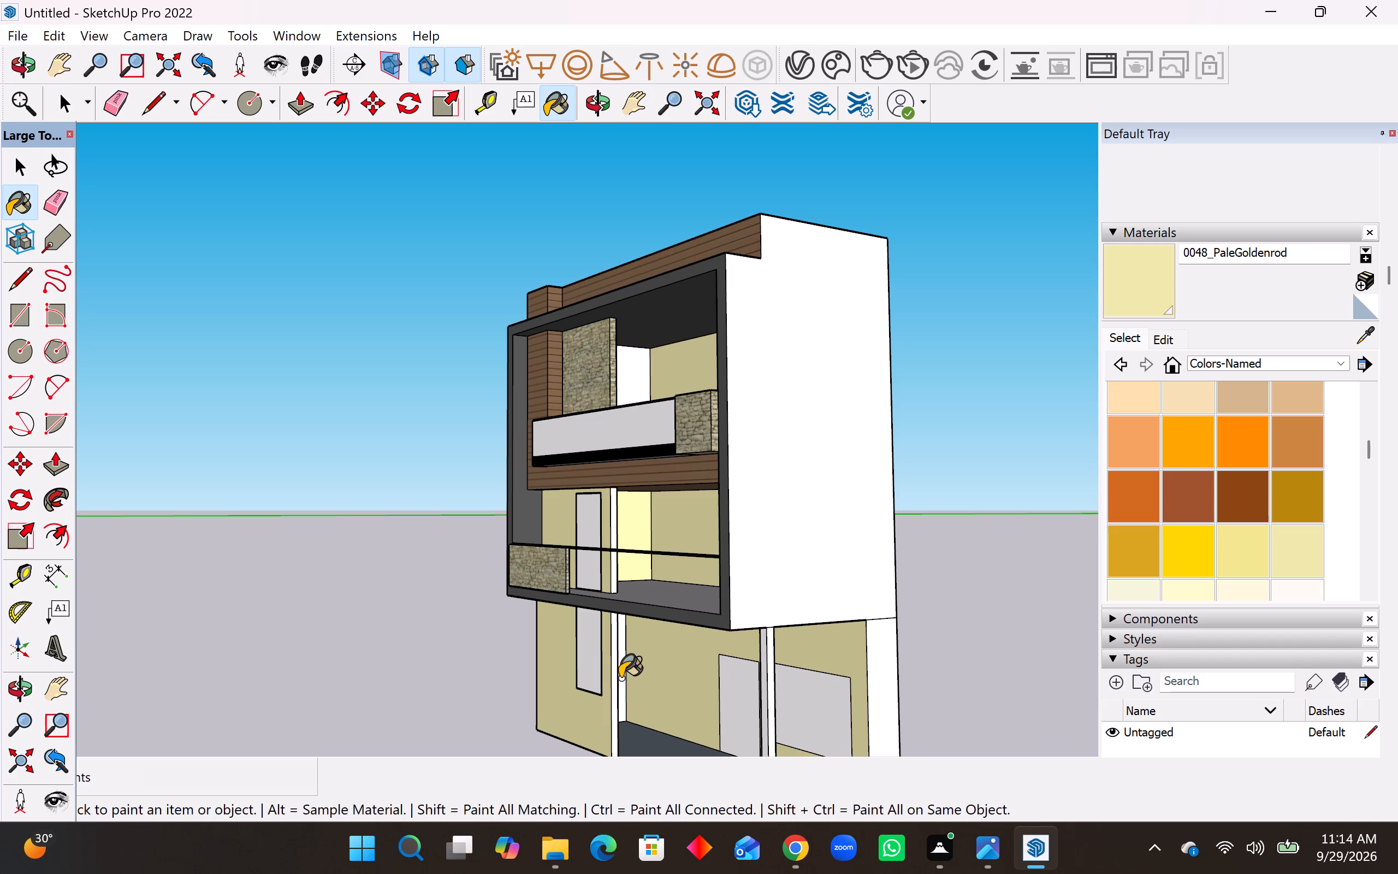
pyautogui.click(620, 678)
pyautogui.click(614, 691)
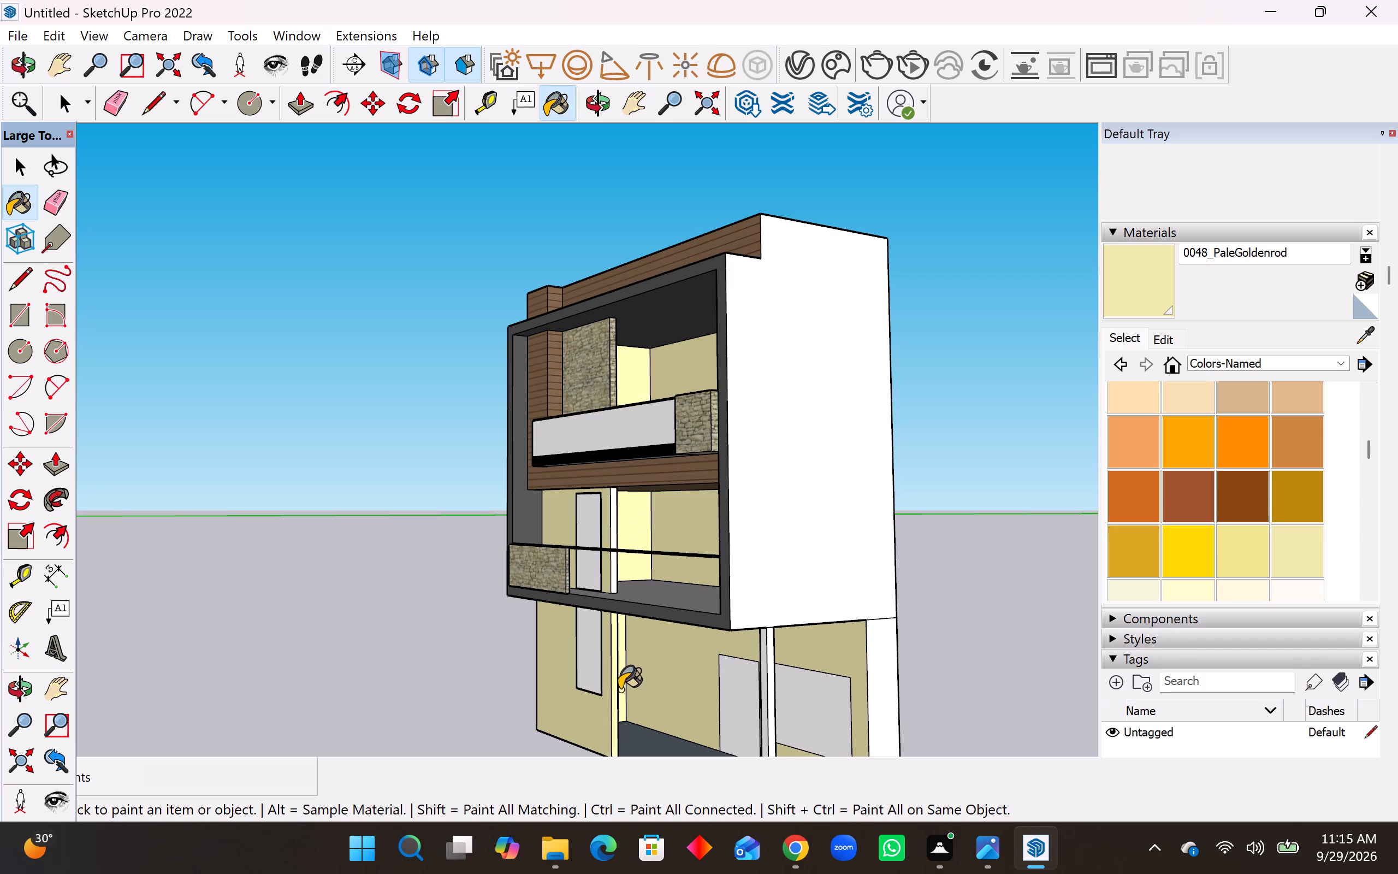
pyautogui.click(616, 526)
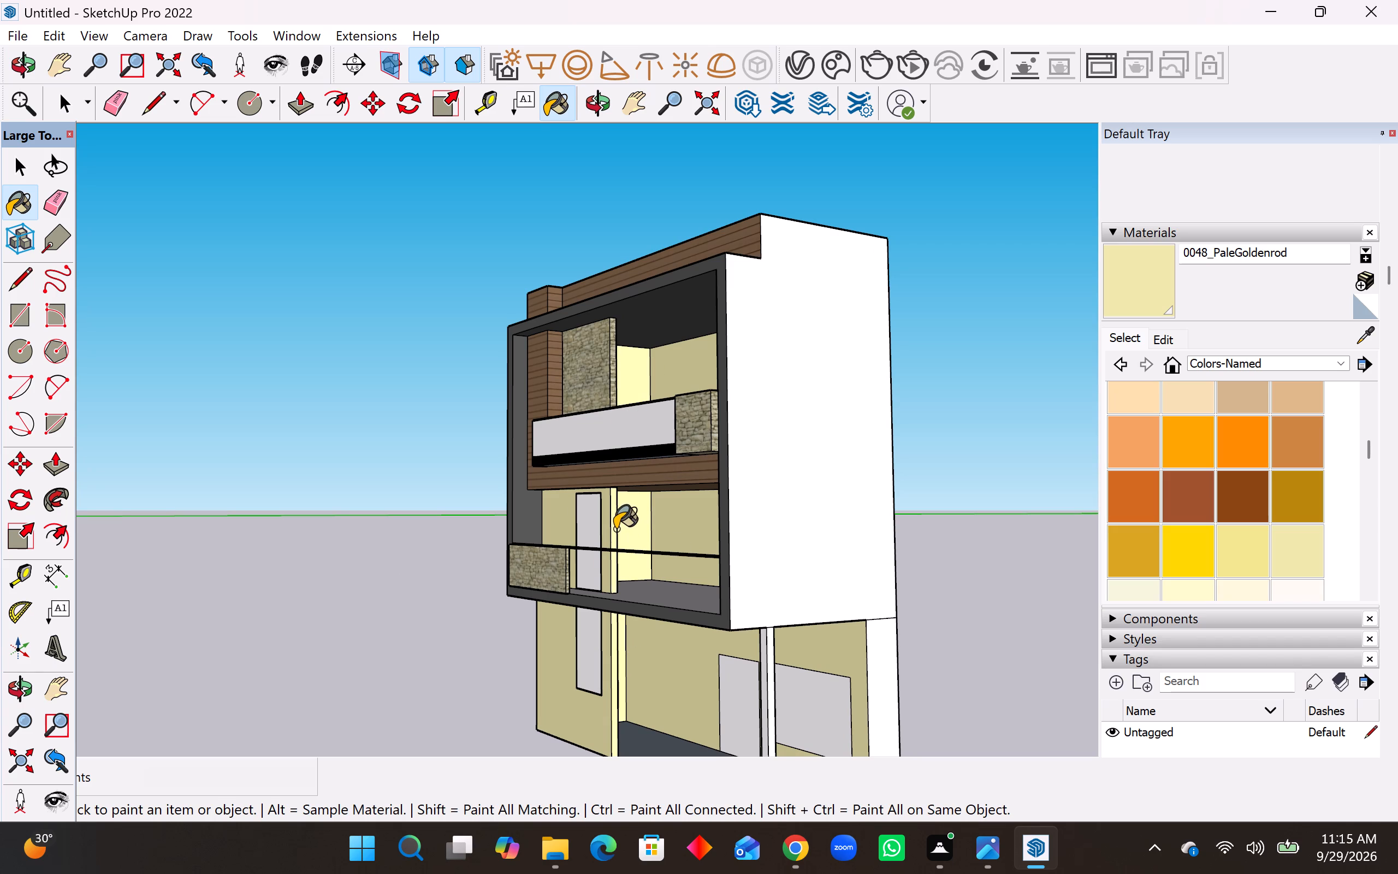
# Paint the faces of the slim ground-floor corner post with 0048_PaleGoldenrod.
pyautogui.moveTo(614, 544); pyautogui.dragTo(963, 552, button='middle')
pyautogui.moveTo(799, 610); pyautogui.dragTo(921, 609, button='middle')
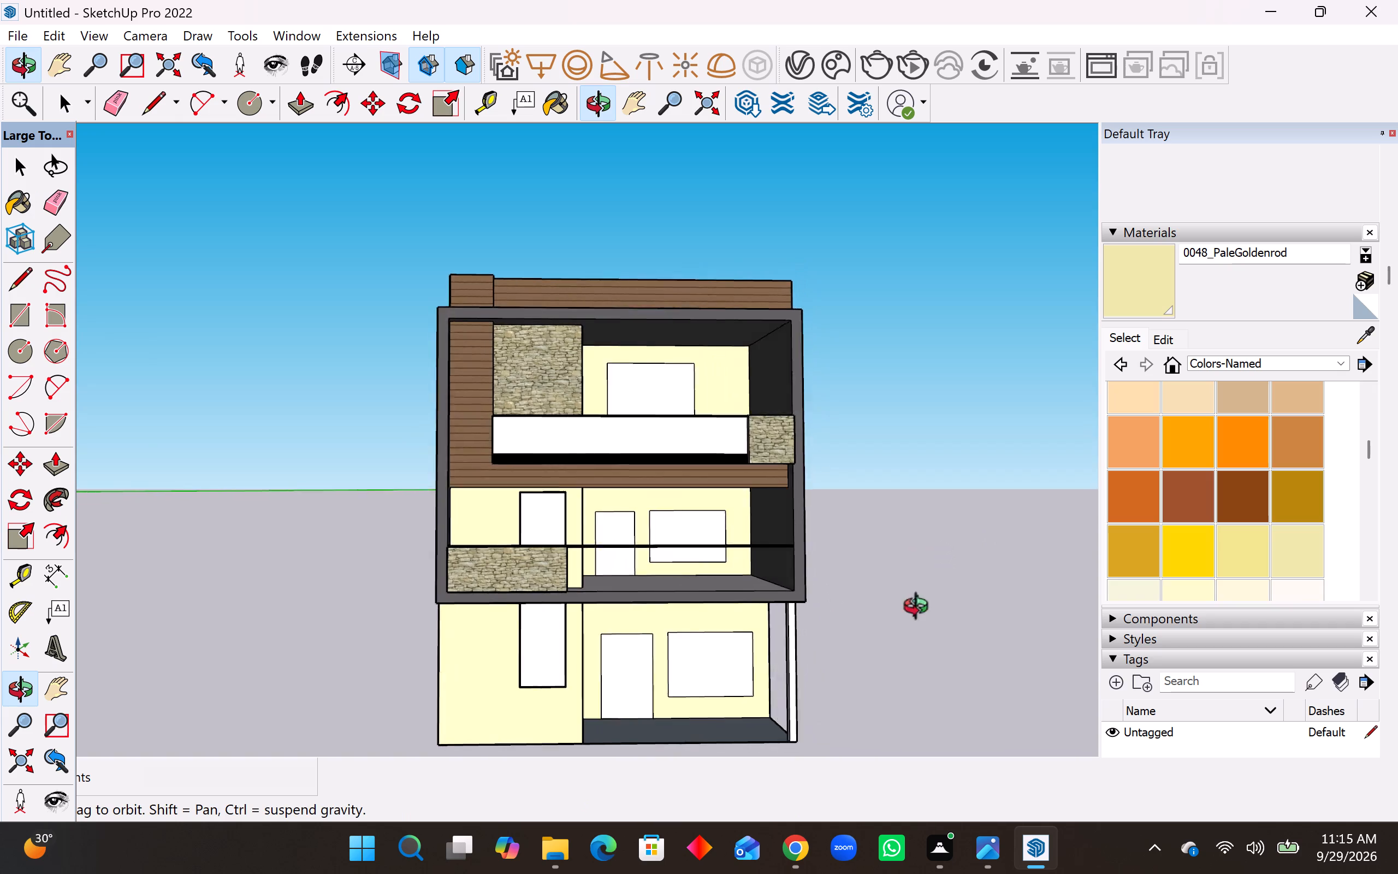
pyautogui.moveTo(921, 609); pyautogui.dragTo(1033, 604, button='middle')
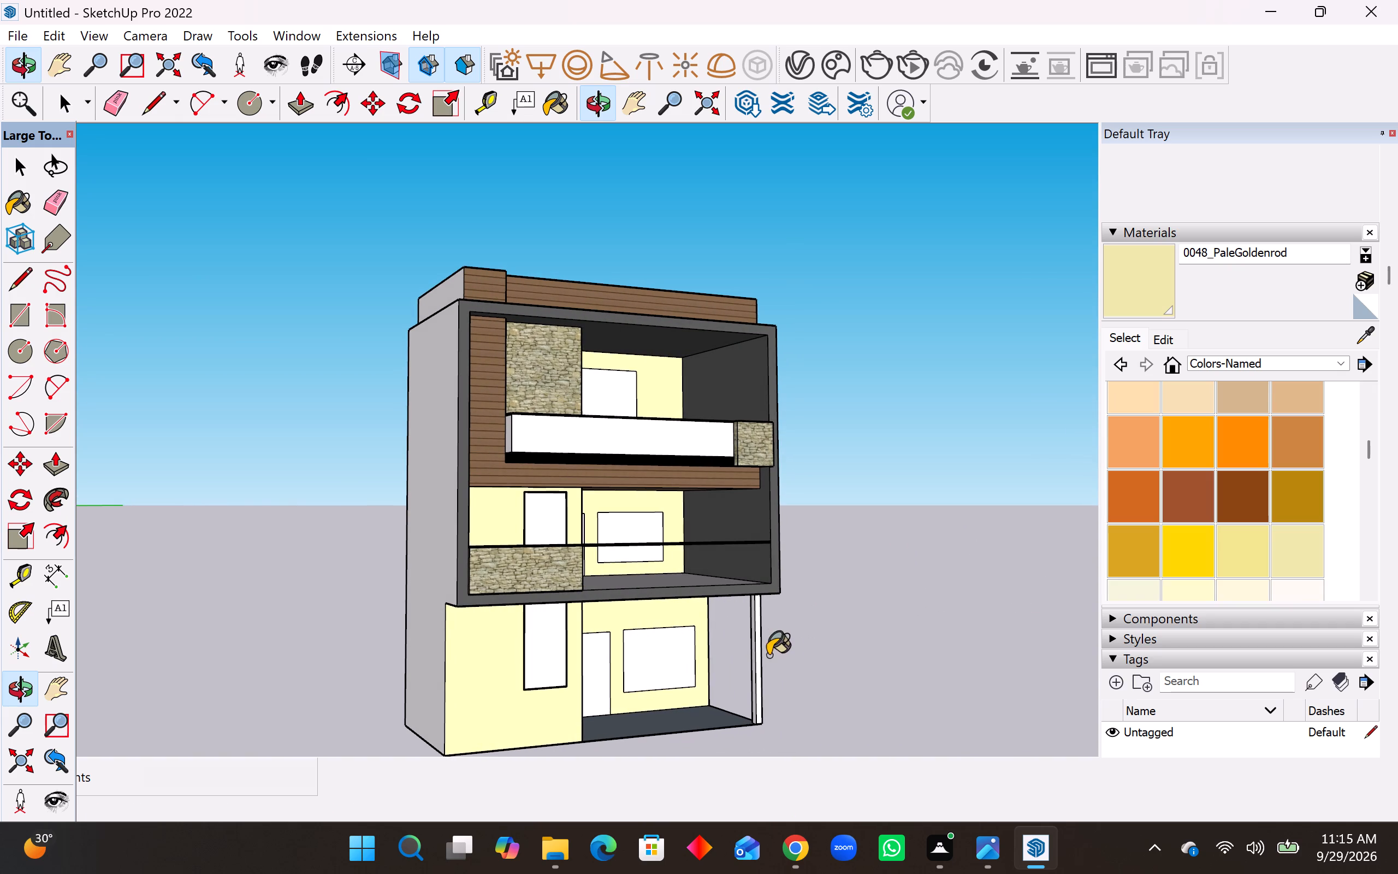
pyautogui.click(738, 650)
pyautogui.scroll(4, 727, 653)
pyautogui.click(742, 637)
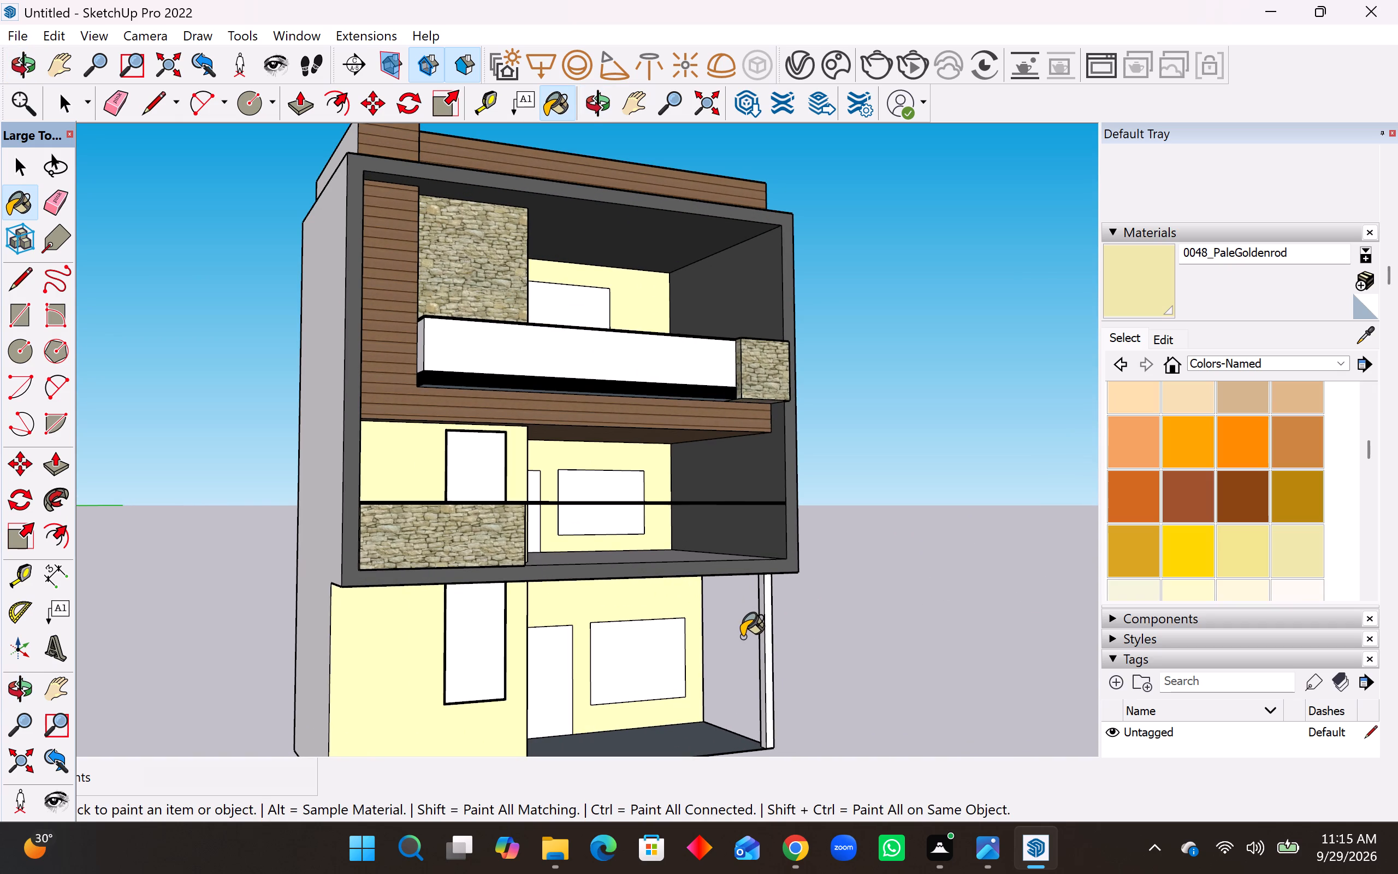
pyautogui.click(748, 644)
pyautogui.moveTo(753, 655); pyautogui.dragTo(837, 625, button='middle')
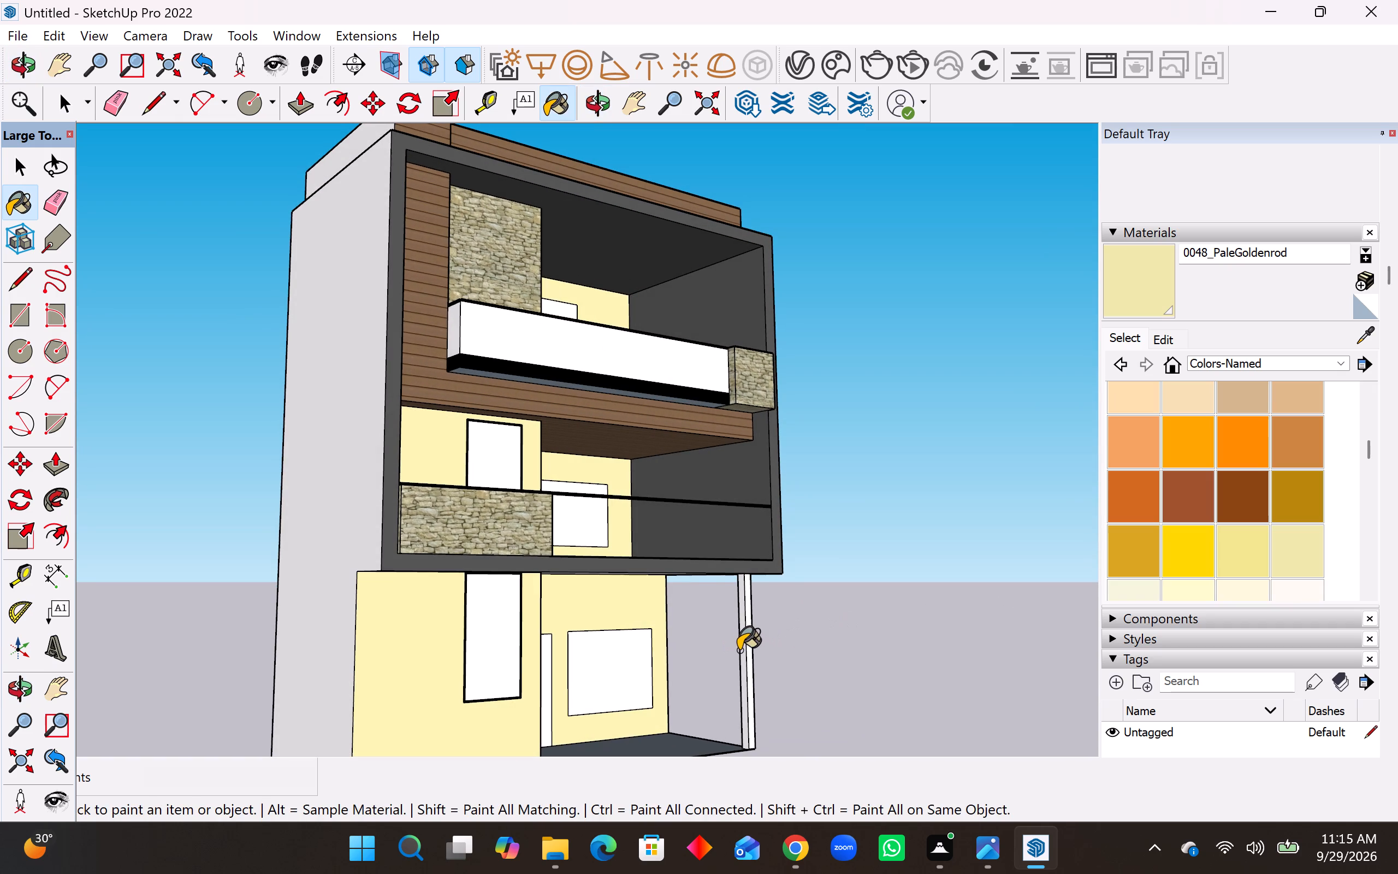
pyautogui.click(741, 650)
pyautogui.click(749, 648)
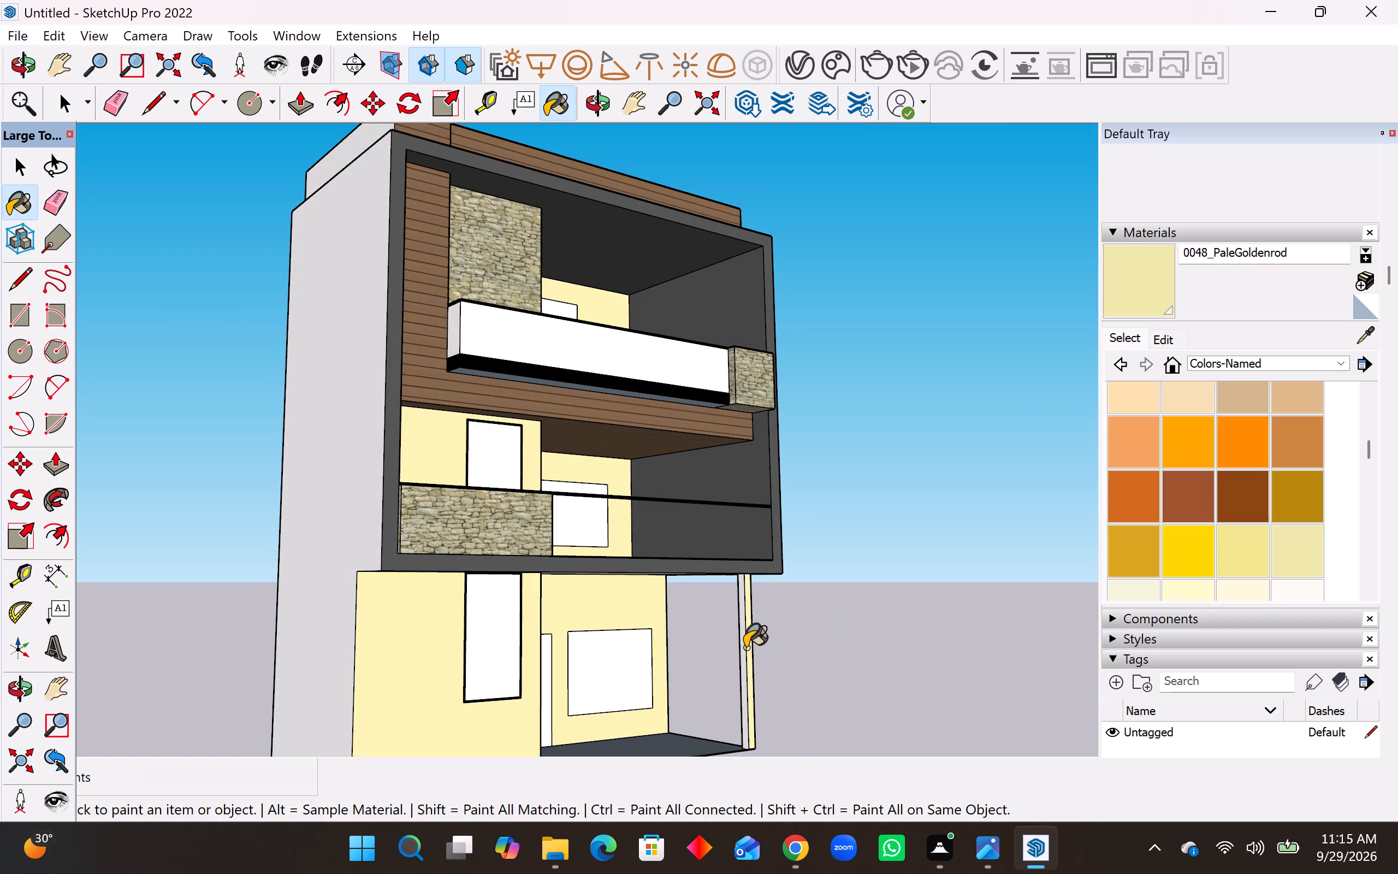
pyautogui.click(745, 648)
pyautogui.moveTo(753, 647); pyautogui.dragTo(654, 651, button='middle')
pyautogui.moveTo(590, 649); pyautogui.dragTo(459, 648, button='middle')
pyautogui.moveTo(782, 675); pyautogui.dragTo(633, 662, button='middle')
pyautogui.moveTo(520, 660); pyautogui.dragTo(350, 669, button='middle')
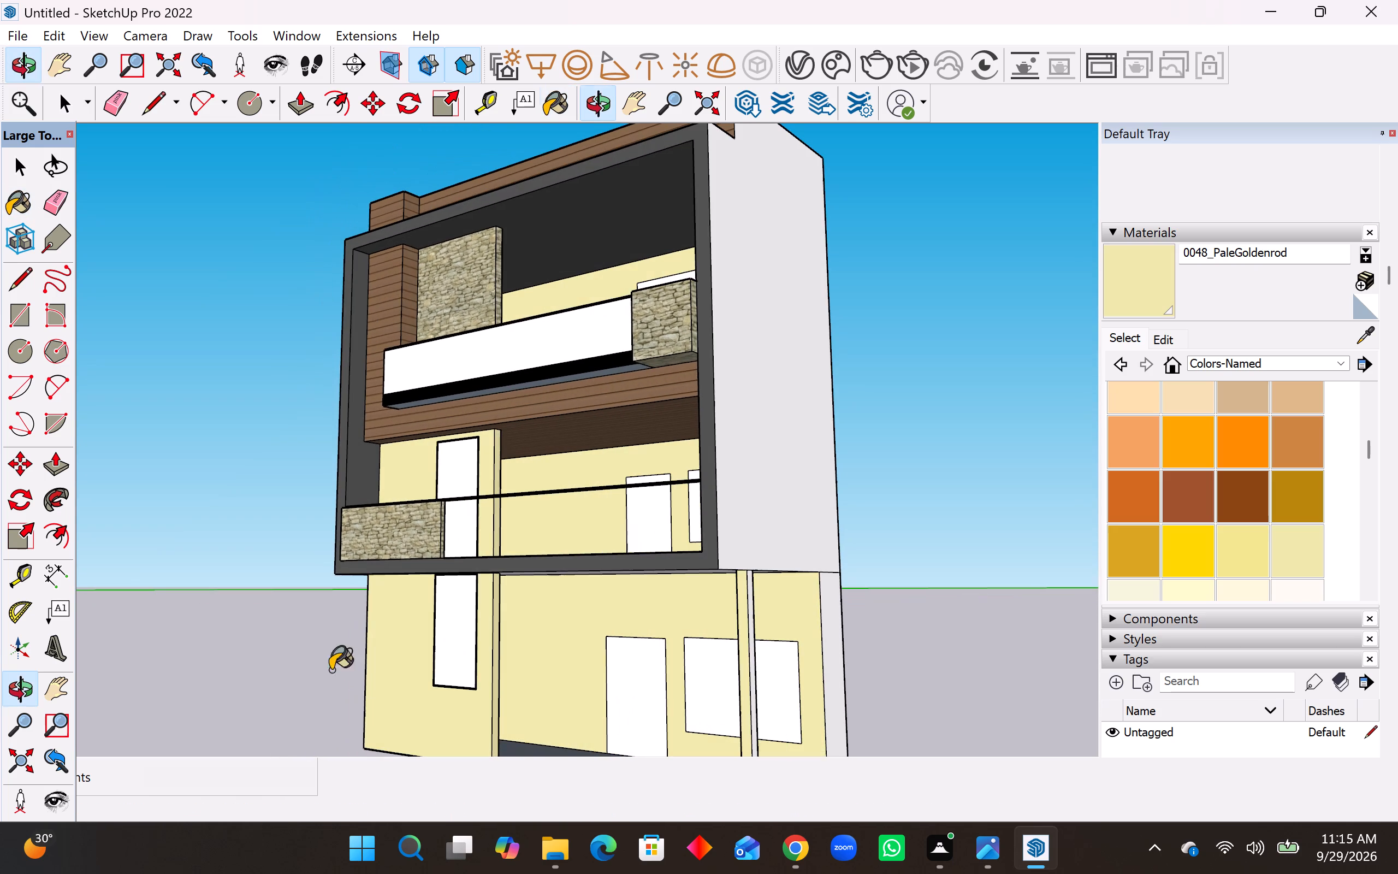
pyautogui.click(738, 658)
pyautogui.moveTo(754, 668); pyautogui.dragTo(751, 669, button='middle')
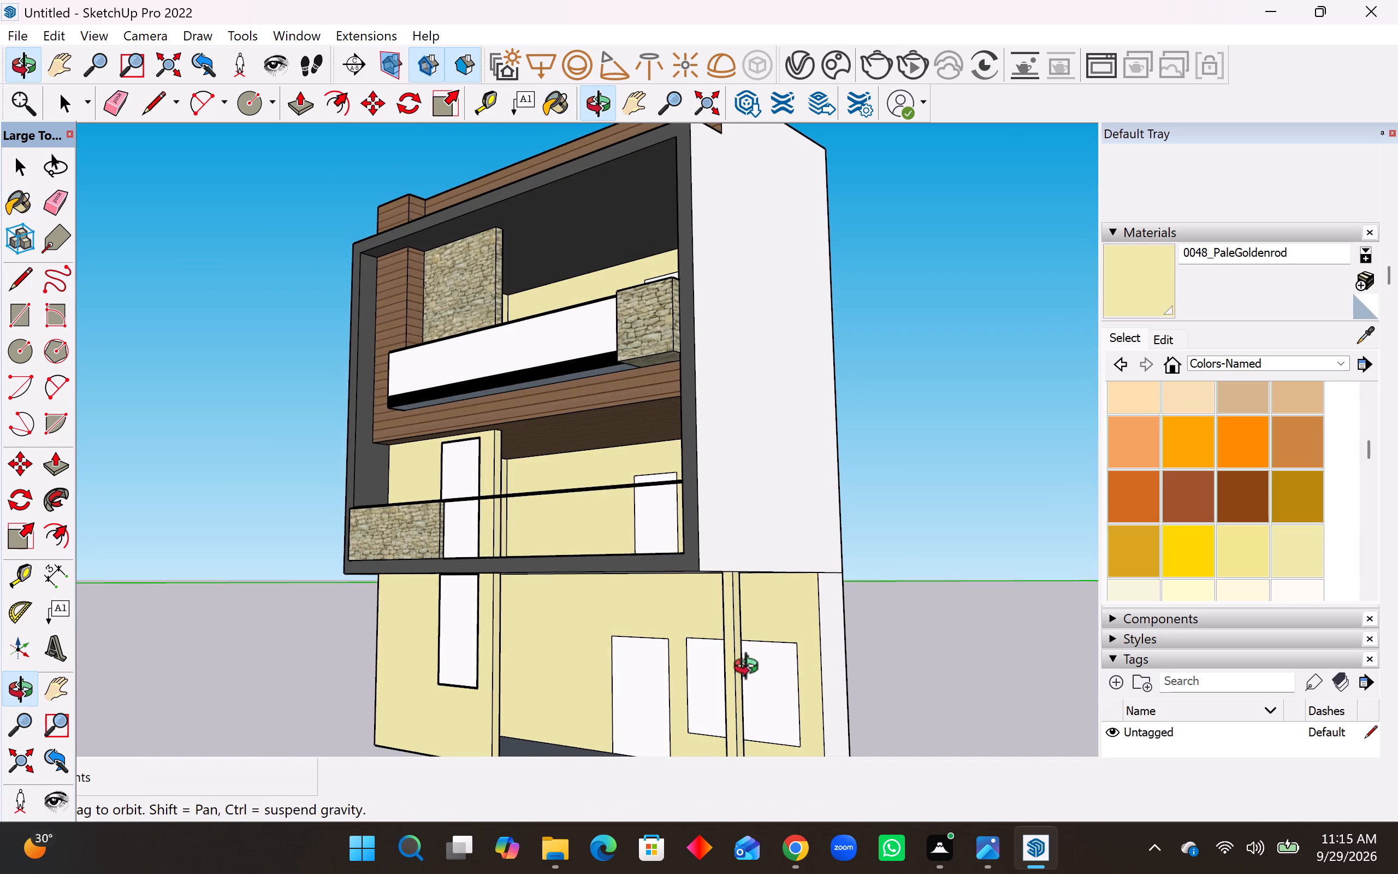
# Paint the building's right exterior side wall, including its ground-floor part, with 0048_PaleGoldenrod.
pyautogui.moveTo(751, 669); pyautogui.dragTo(422, 691, button='middle')
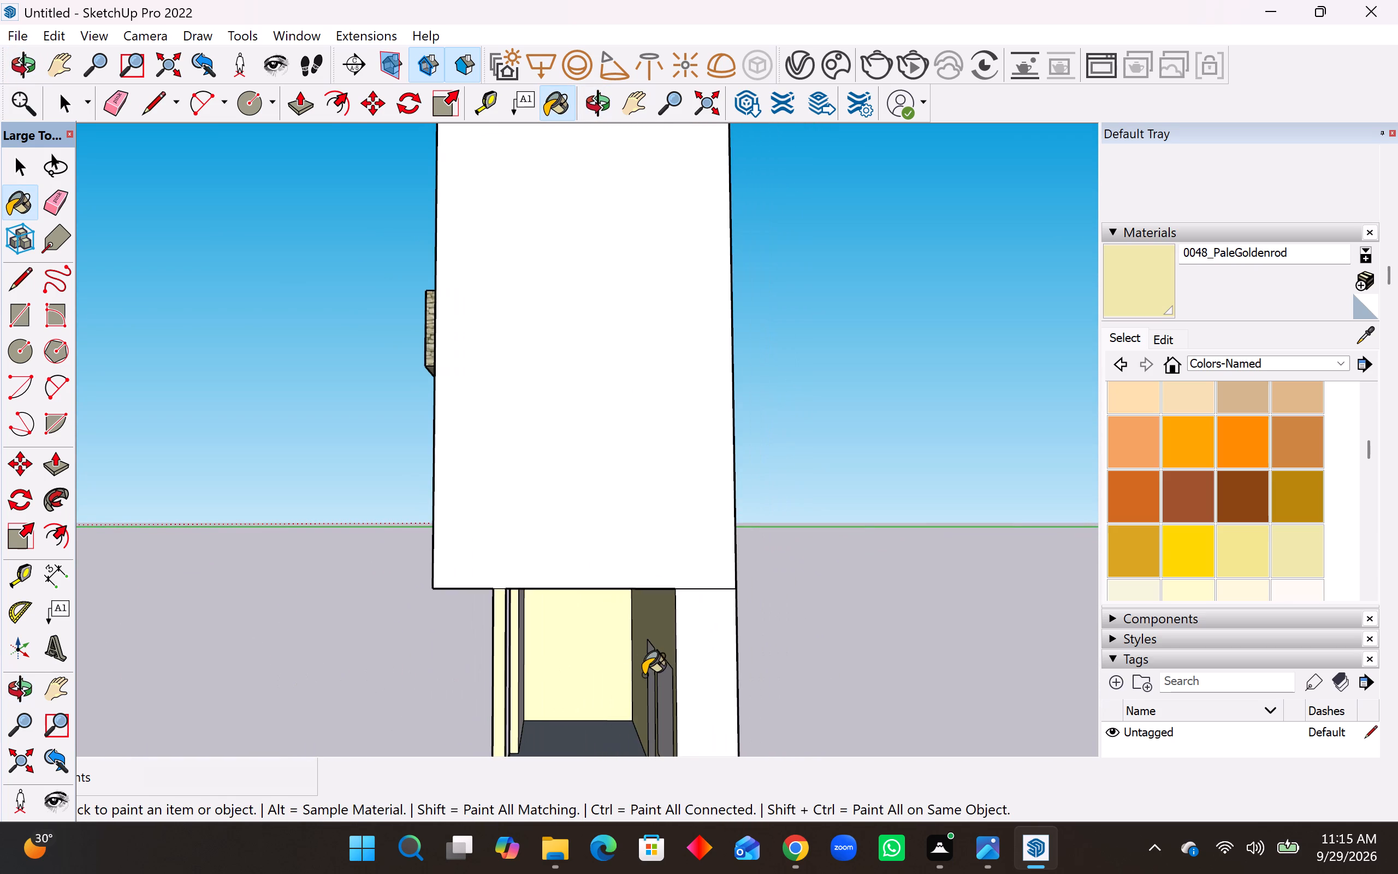
pyautogui.moveTo(643, 675); pyautogui.dragTo(490, 677, button='middle')
pyautogui.click(392, 666)
pyautogui.moveTo(392, 667); pyautogui.dragTo(606, 654, button='middle')
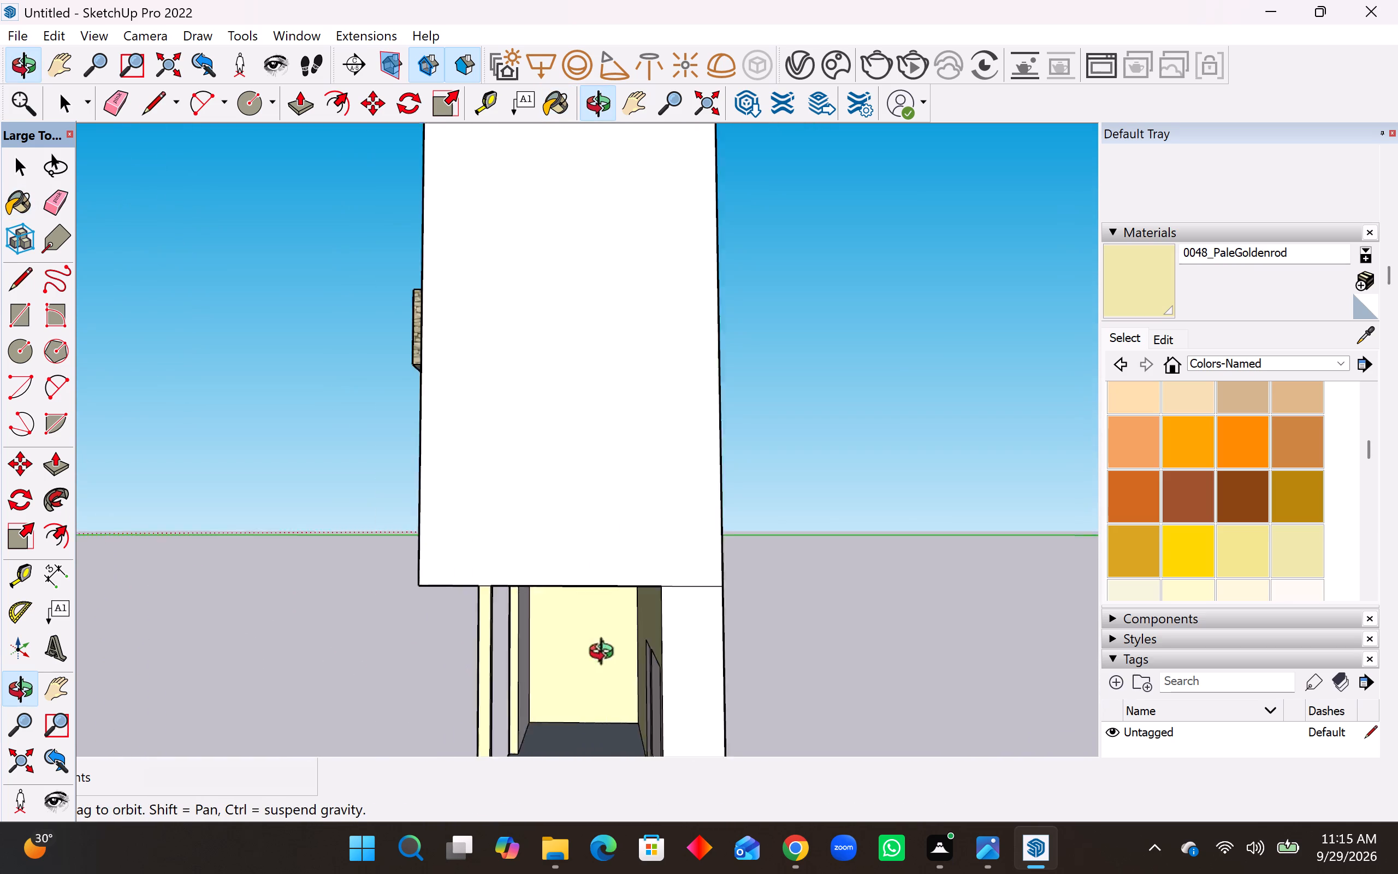
pyautogui.moveTo(606, 654); pyautogui.dragTo(894, 640, button='middle')
pyautogui.click(800, 533)
pyautogui.click(853, 641)
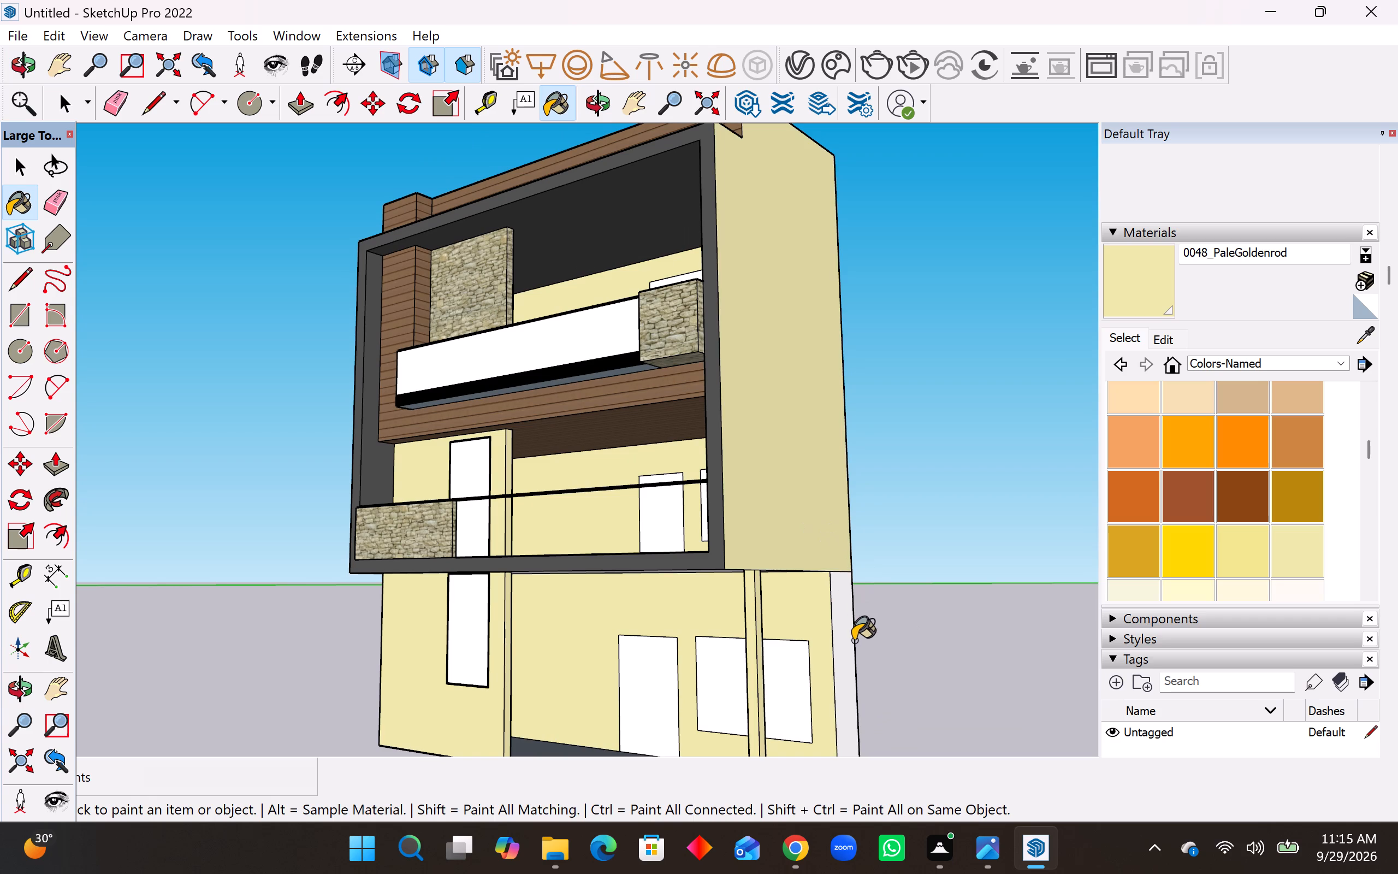
pyautogui.moveTo(780, 677); pyautogui.dragTo(929, 664, button='middle')
pyautogui.scroll(-4, 957, 625)
pyautogui.moveTo(919, 635); pyautogui.dragTo(981, 672, button='middle')
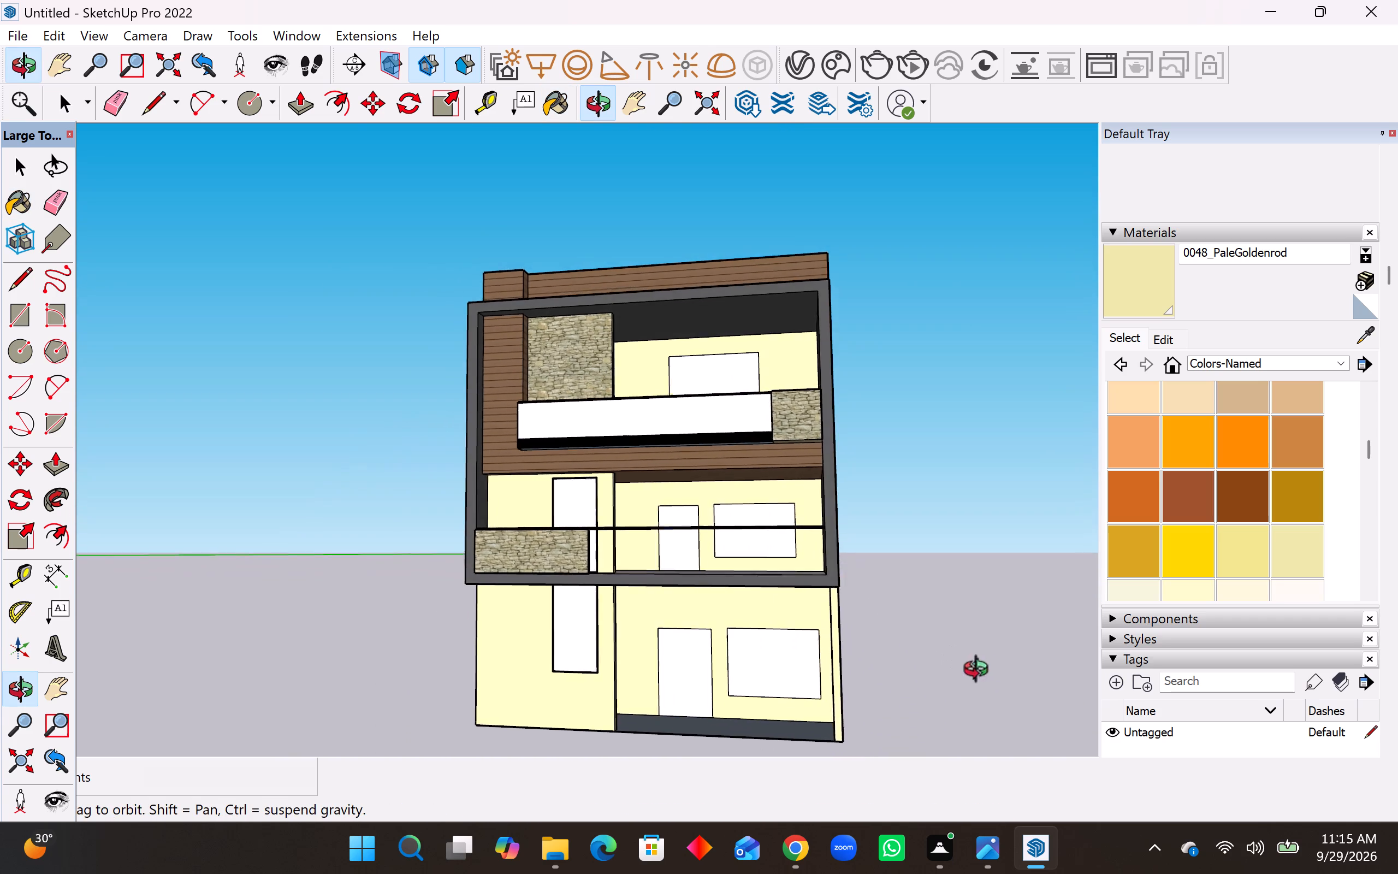
# Switch the material library to the Glass and Mirrors collection.
pyautogui.moveTo(981, 672); pyautogui.dragTo(1116, 673, button='middle')
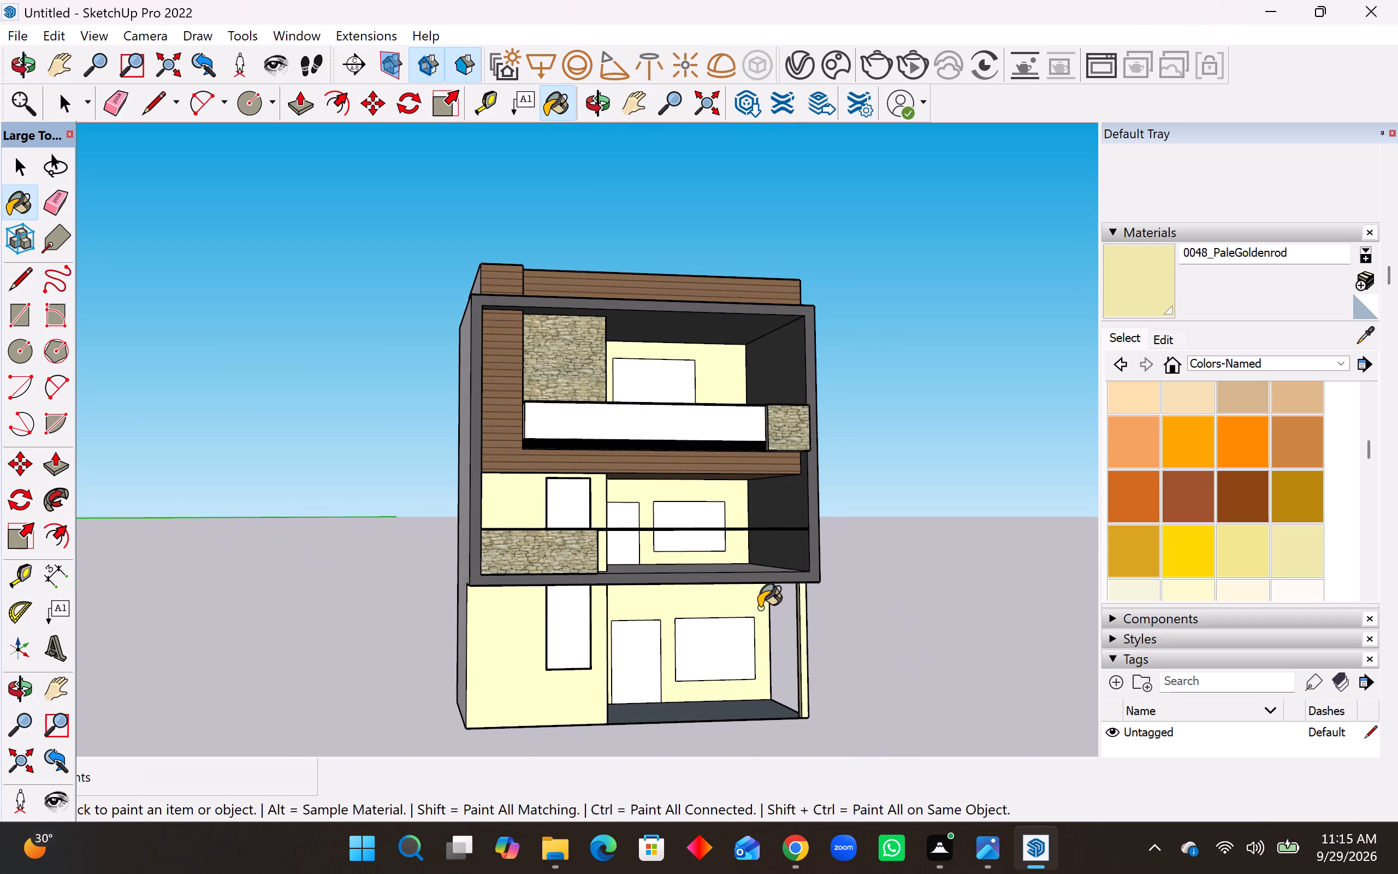
pyautogui.press('space')
pyautogui.click(602, 413)
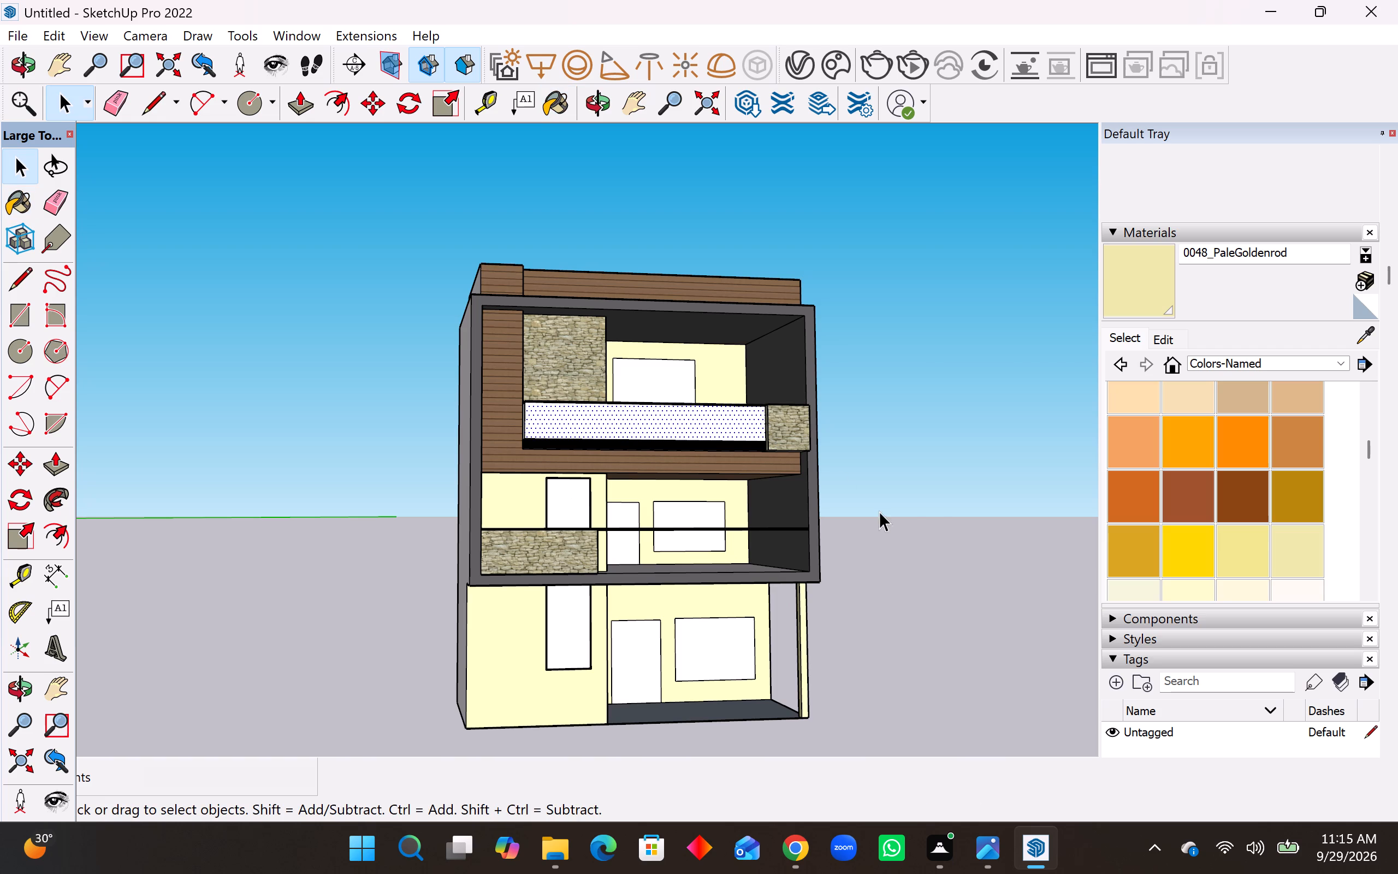
pyautogui.click(1292, 362)
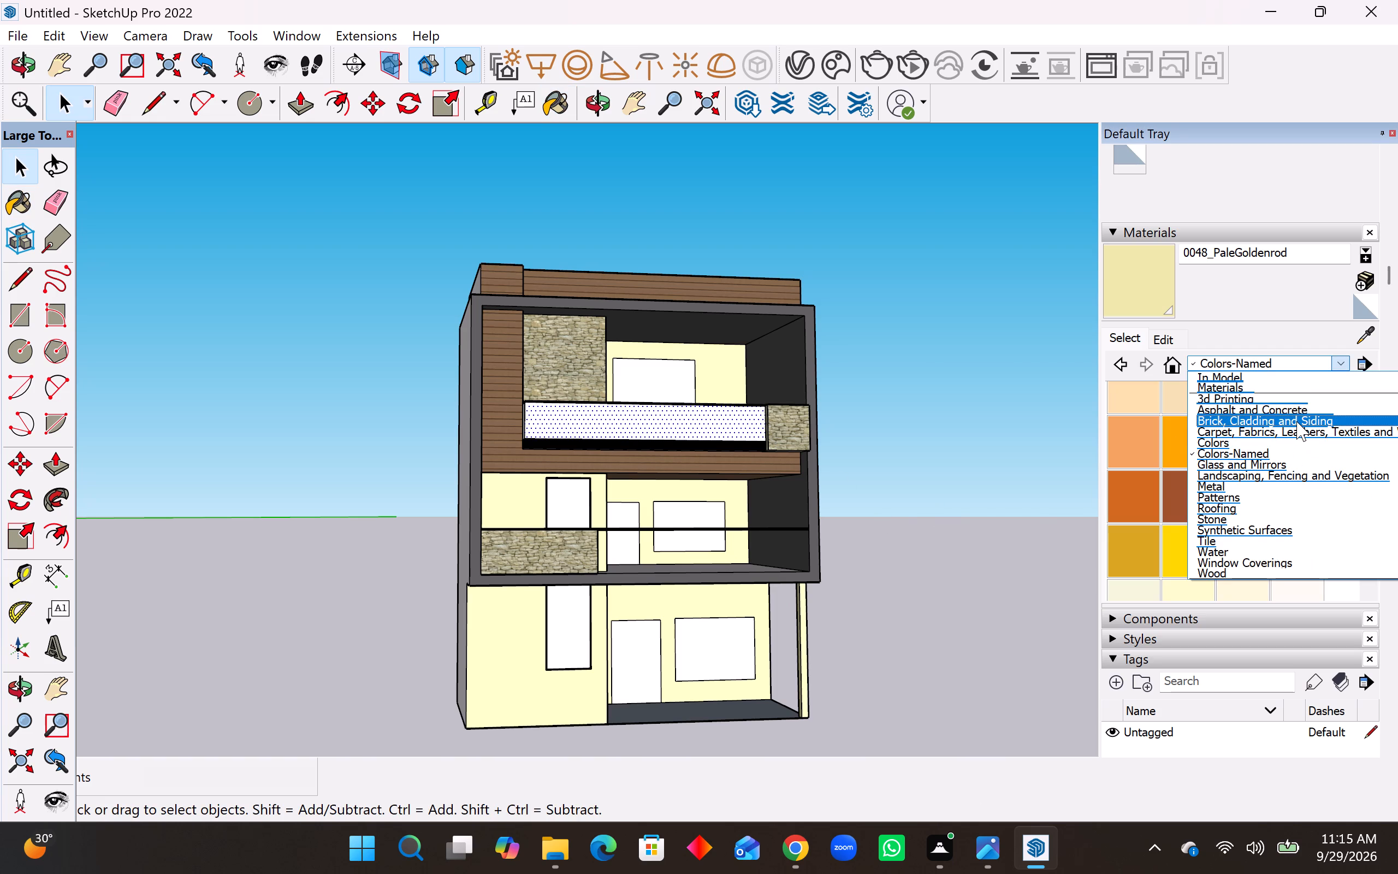
pyautogui.click(1295, 462)
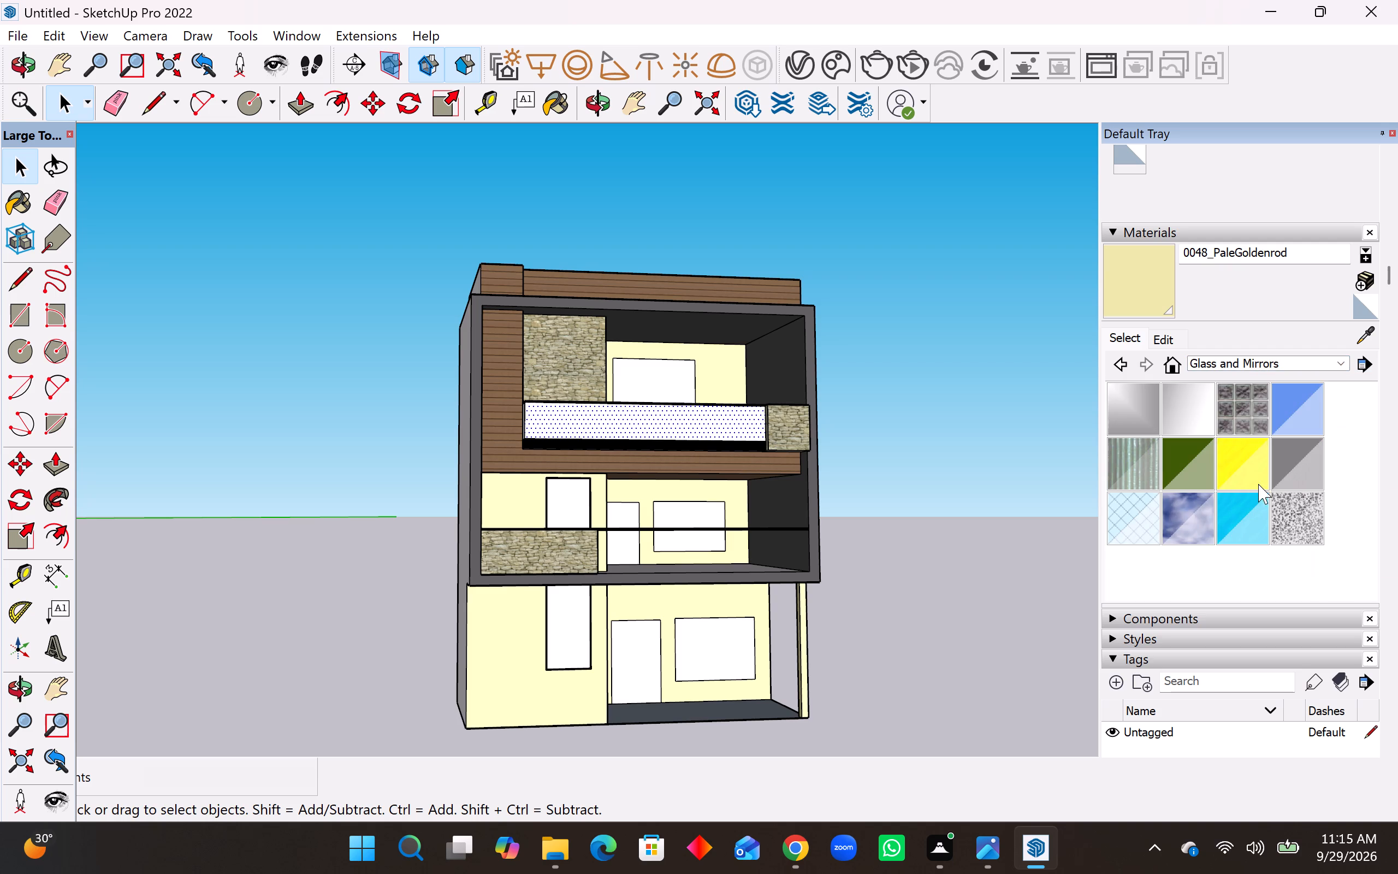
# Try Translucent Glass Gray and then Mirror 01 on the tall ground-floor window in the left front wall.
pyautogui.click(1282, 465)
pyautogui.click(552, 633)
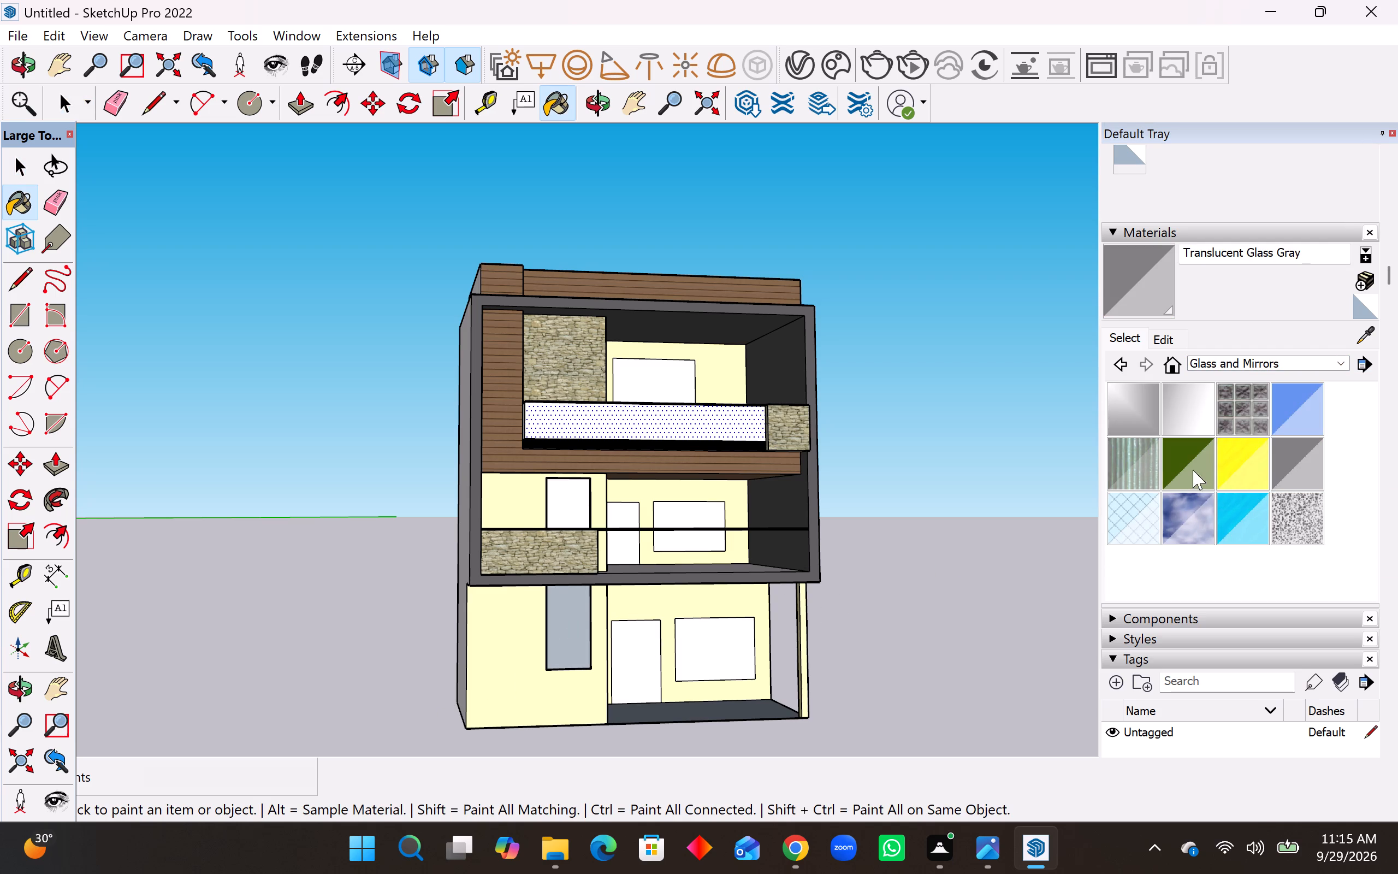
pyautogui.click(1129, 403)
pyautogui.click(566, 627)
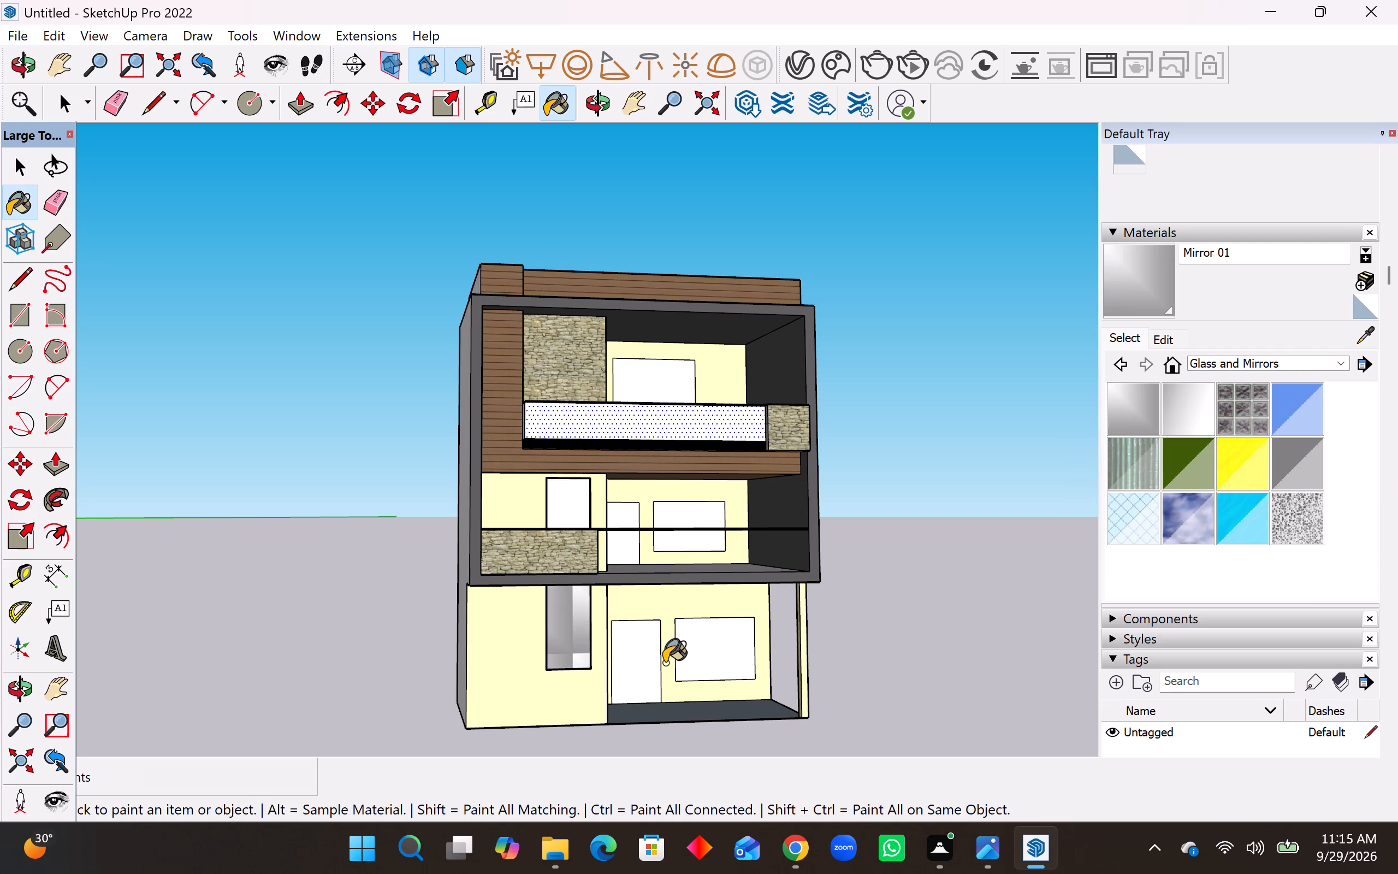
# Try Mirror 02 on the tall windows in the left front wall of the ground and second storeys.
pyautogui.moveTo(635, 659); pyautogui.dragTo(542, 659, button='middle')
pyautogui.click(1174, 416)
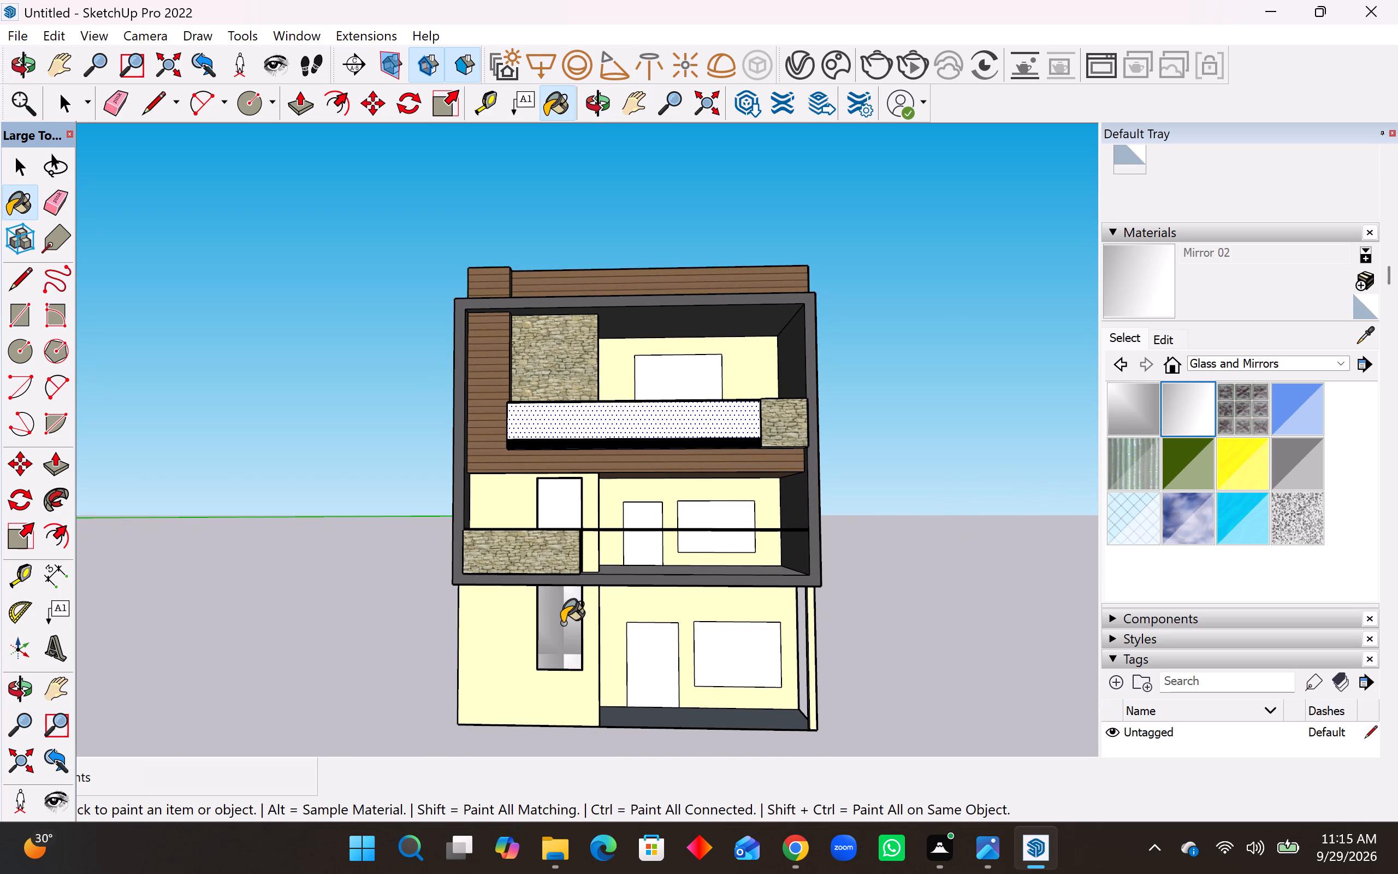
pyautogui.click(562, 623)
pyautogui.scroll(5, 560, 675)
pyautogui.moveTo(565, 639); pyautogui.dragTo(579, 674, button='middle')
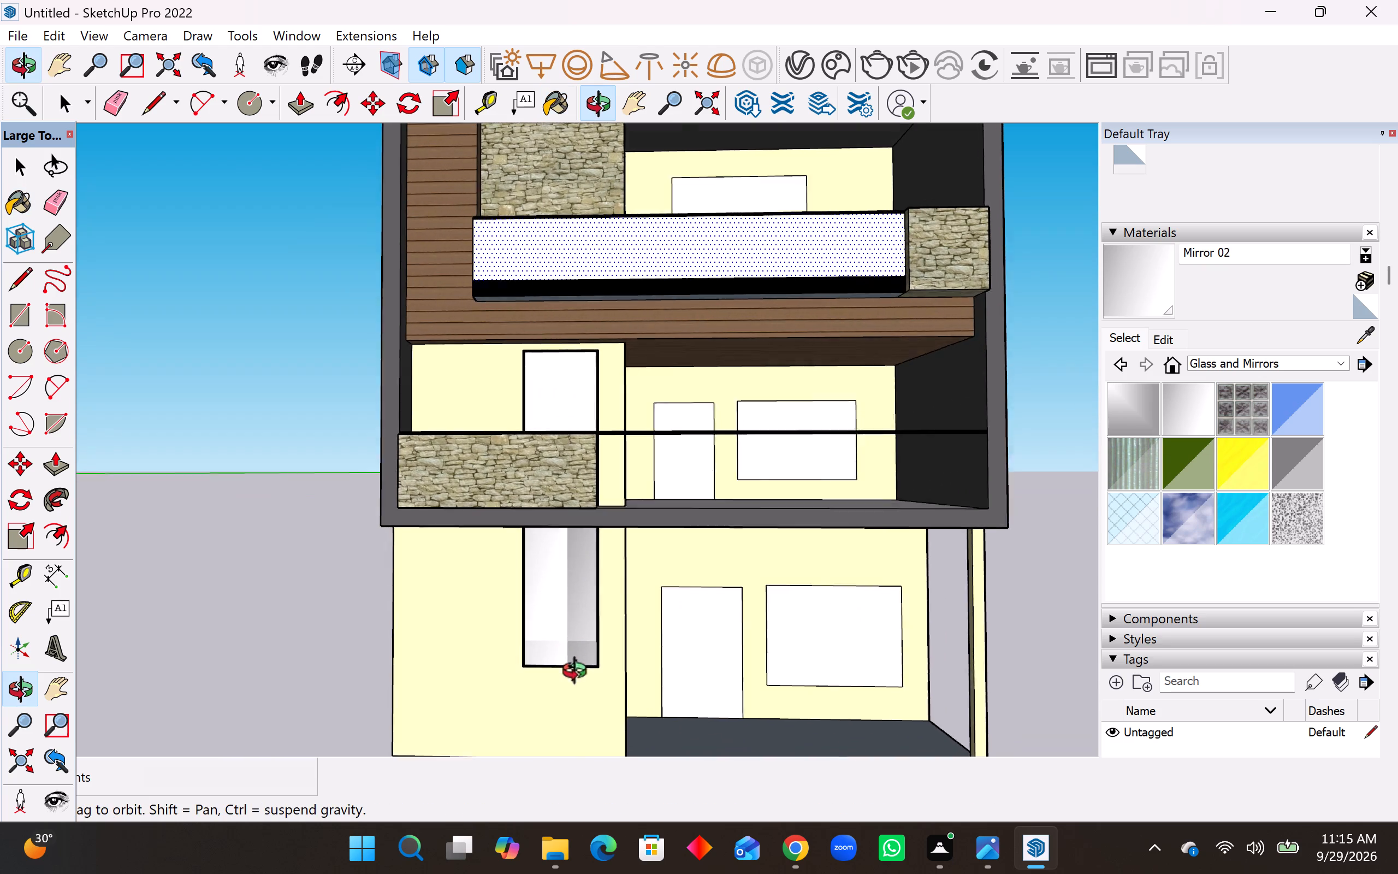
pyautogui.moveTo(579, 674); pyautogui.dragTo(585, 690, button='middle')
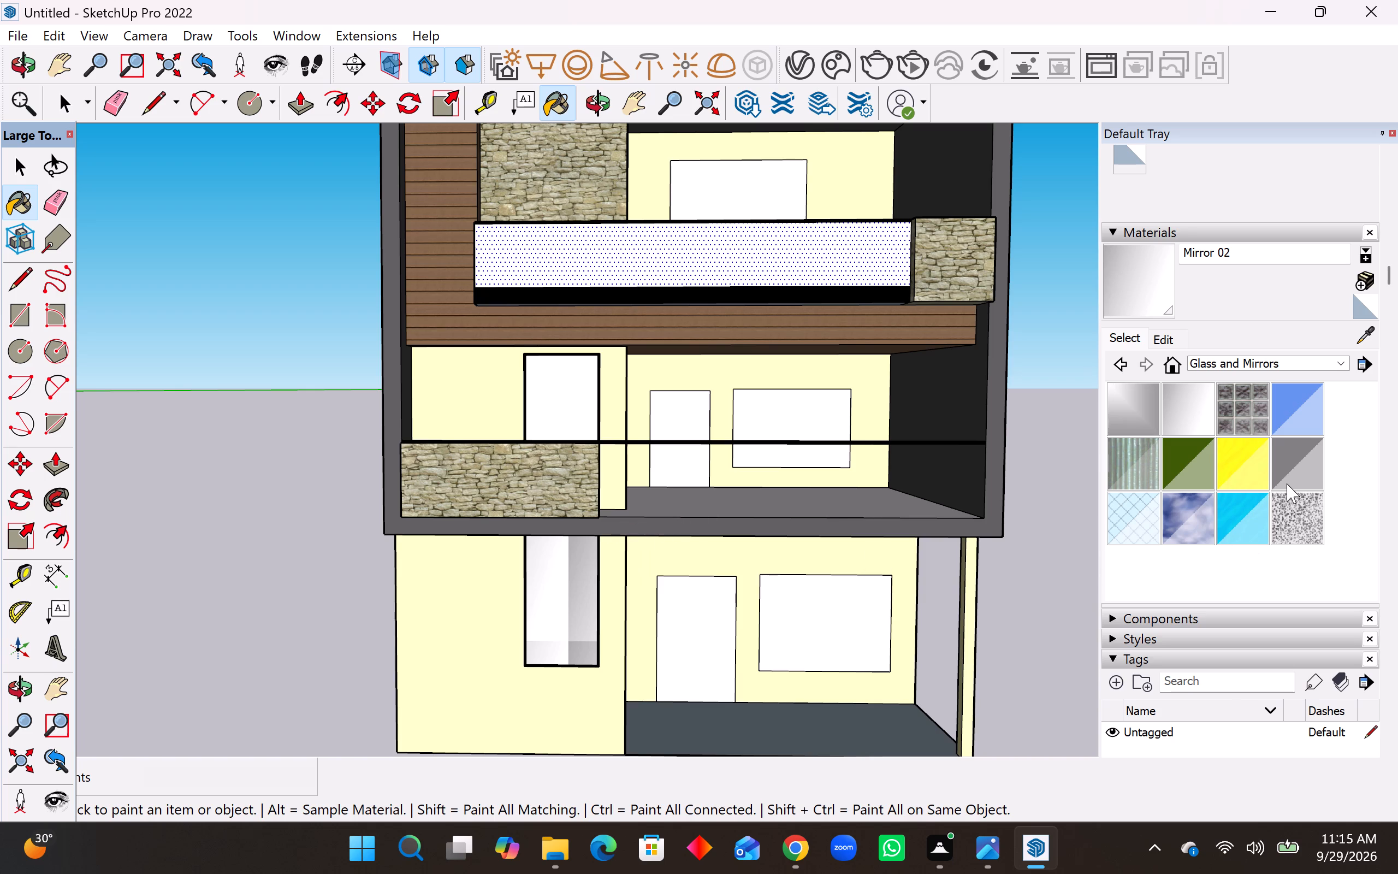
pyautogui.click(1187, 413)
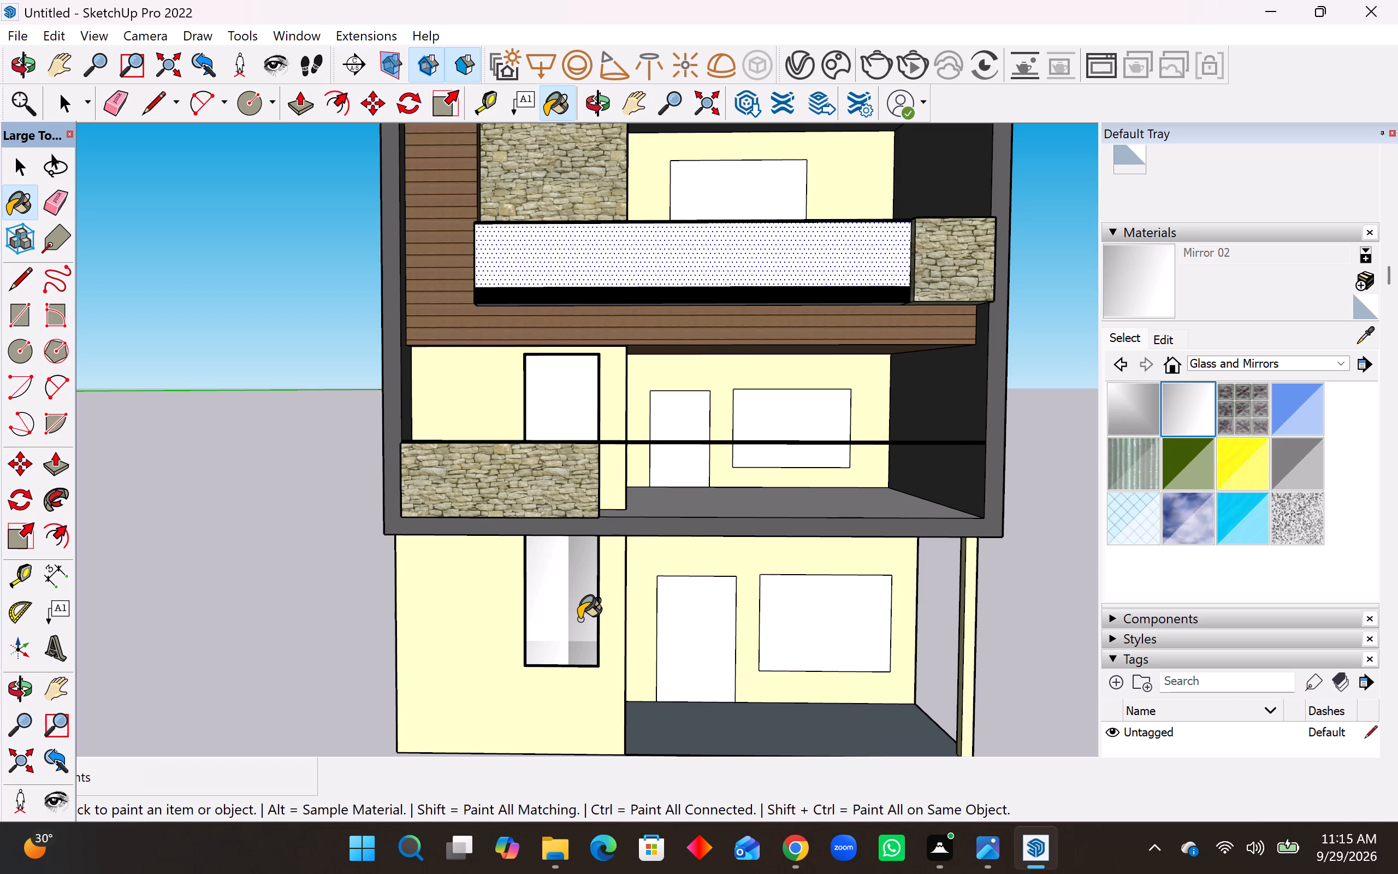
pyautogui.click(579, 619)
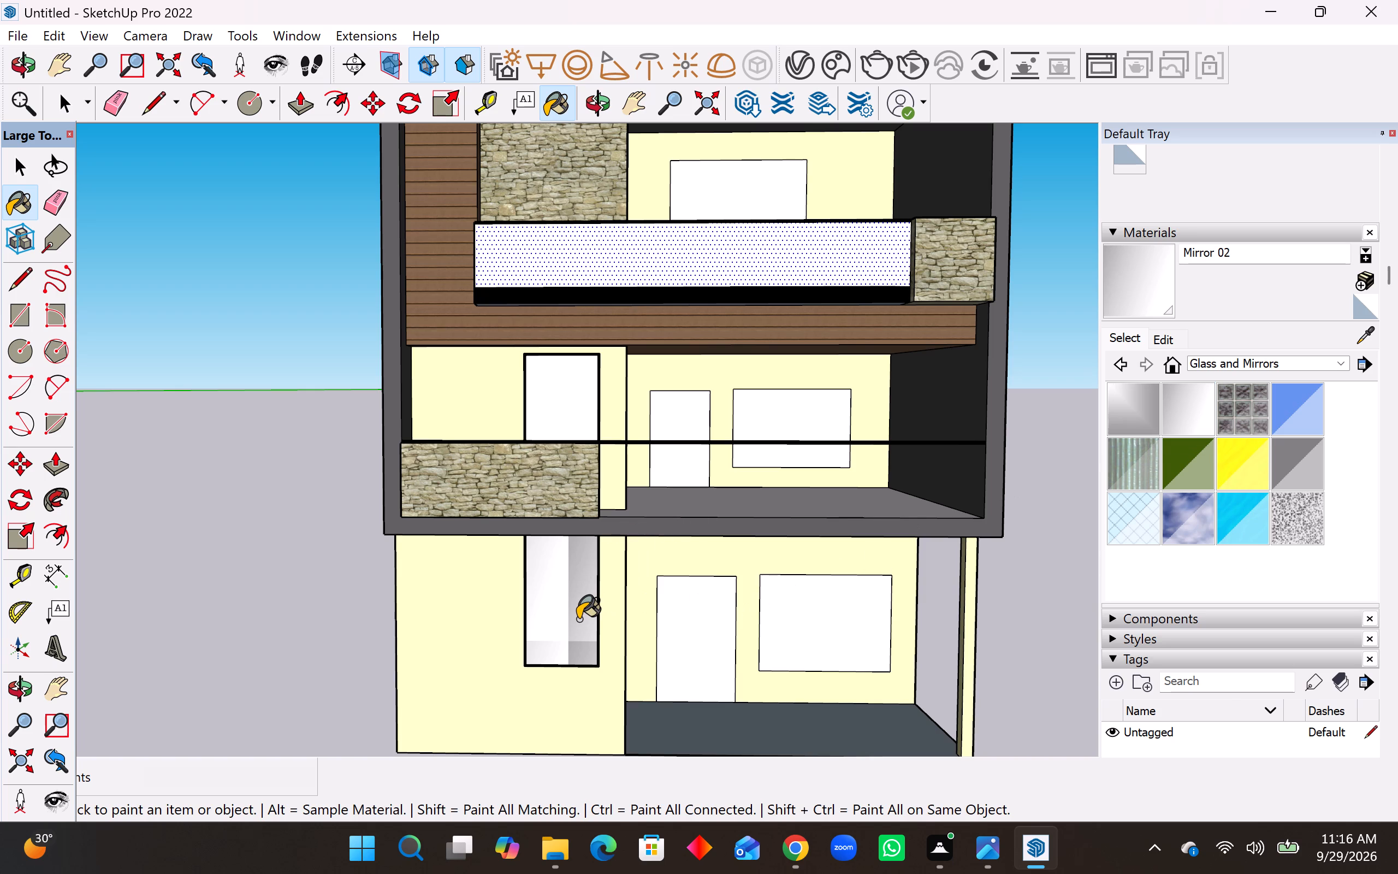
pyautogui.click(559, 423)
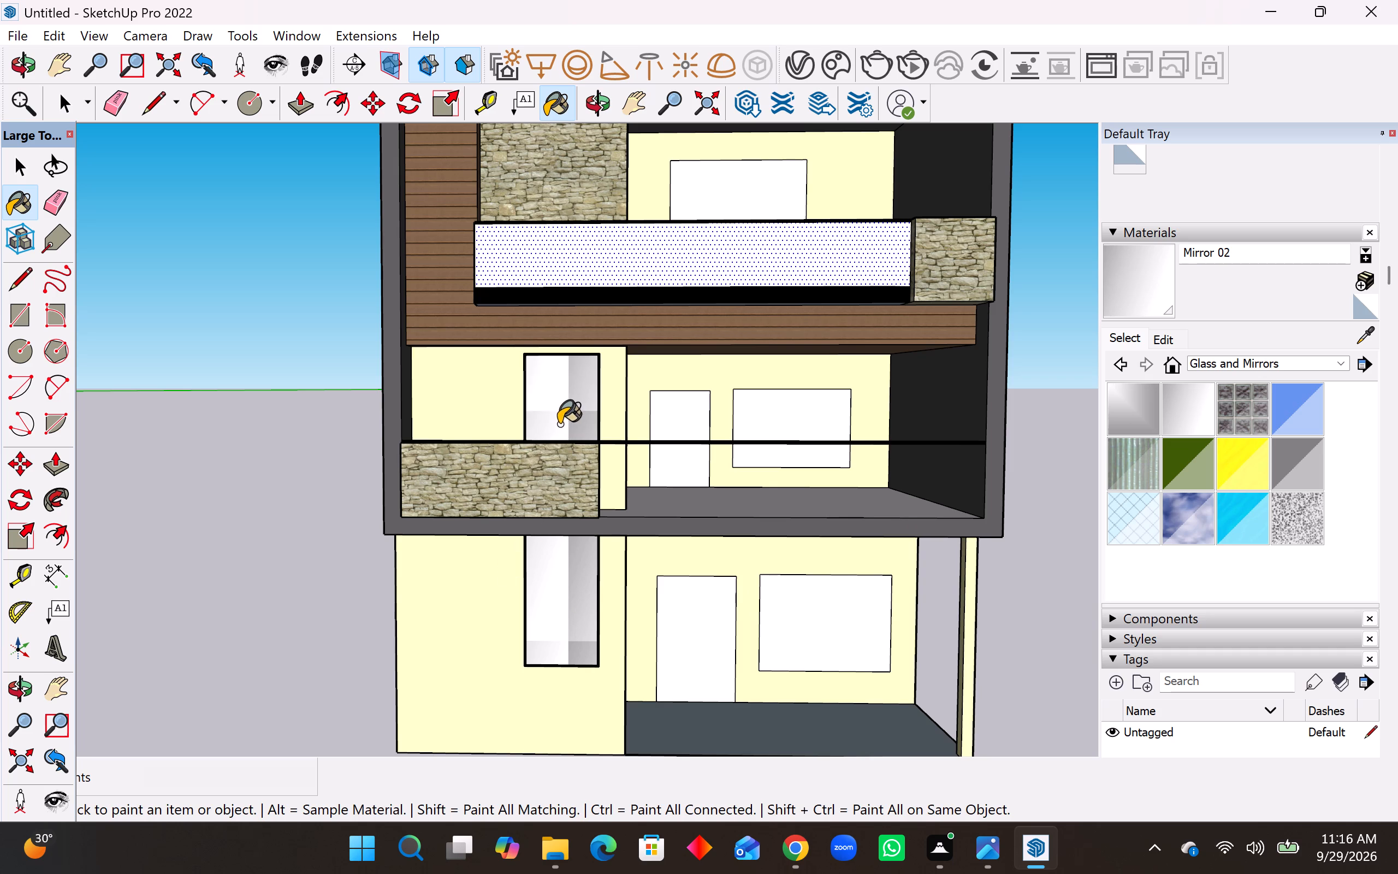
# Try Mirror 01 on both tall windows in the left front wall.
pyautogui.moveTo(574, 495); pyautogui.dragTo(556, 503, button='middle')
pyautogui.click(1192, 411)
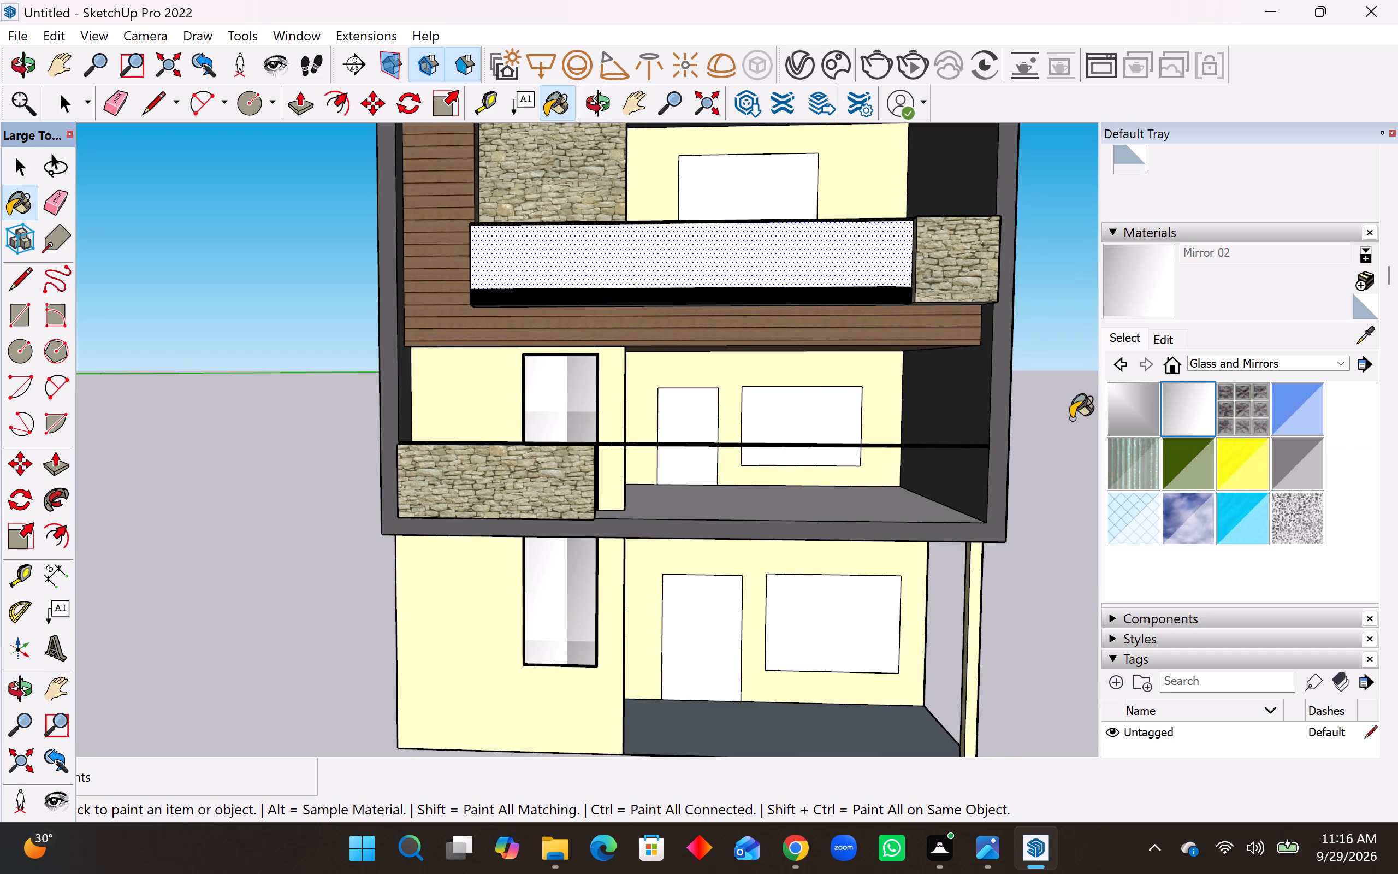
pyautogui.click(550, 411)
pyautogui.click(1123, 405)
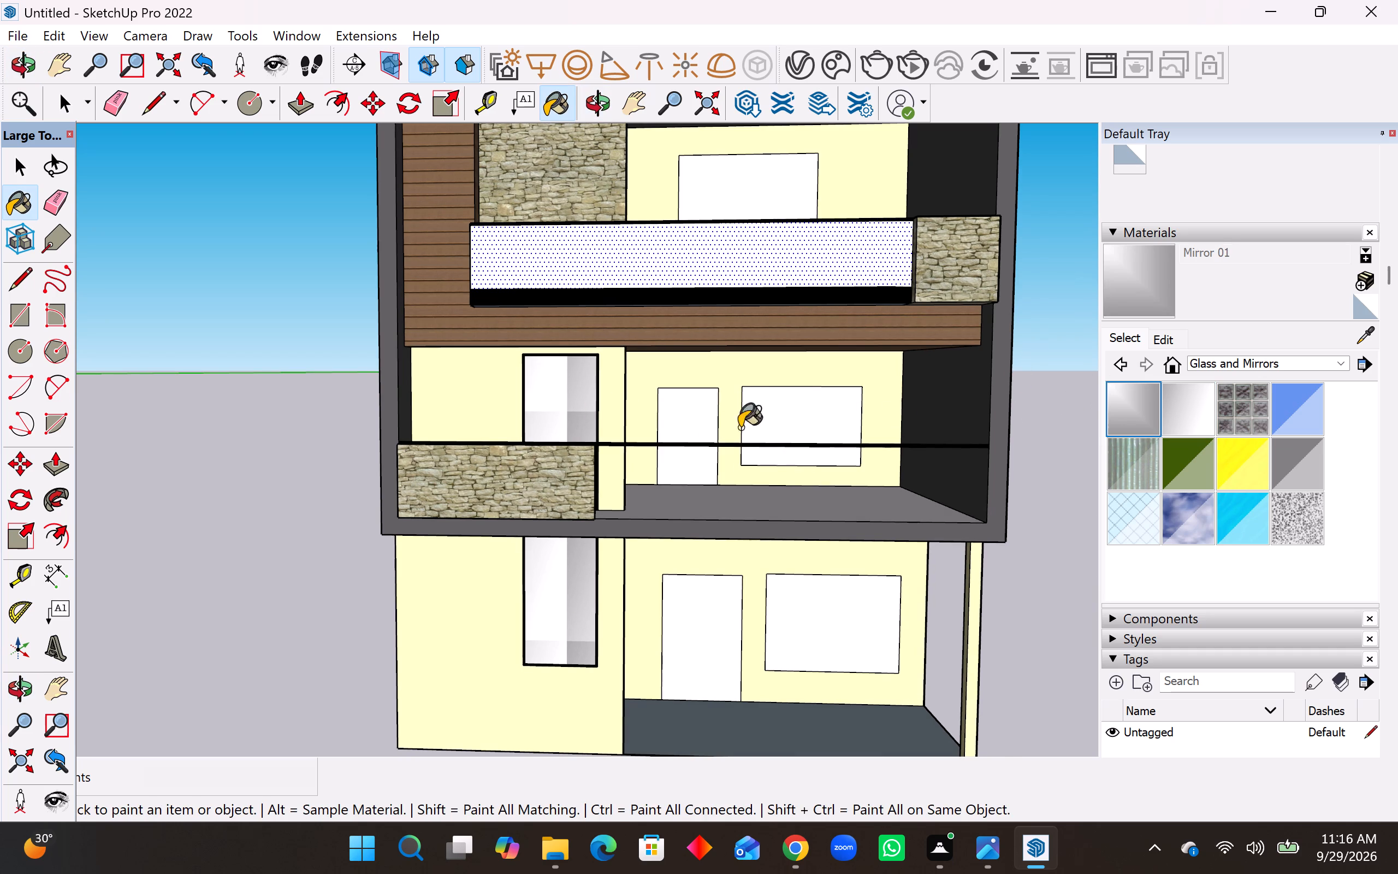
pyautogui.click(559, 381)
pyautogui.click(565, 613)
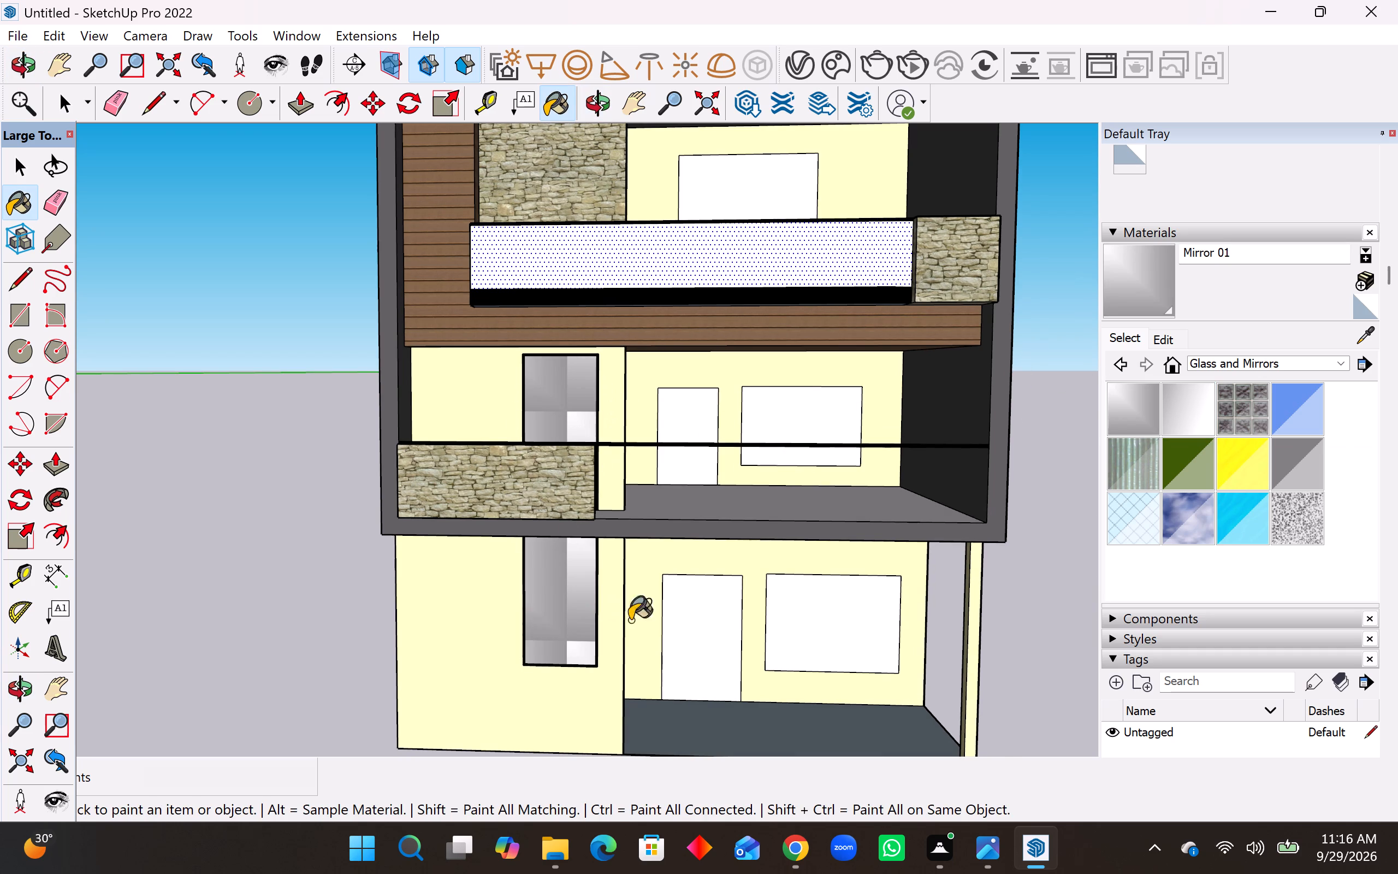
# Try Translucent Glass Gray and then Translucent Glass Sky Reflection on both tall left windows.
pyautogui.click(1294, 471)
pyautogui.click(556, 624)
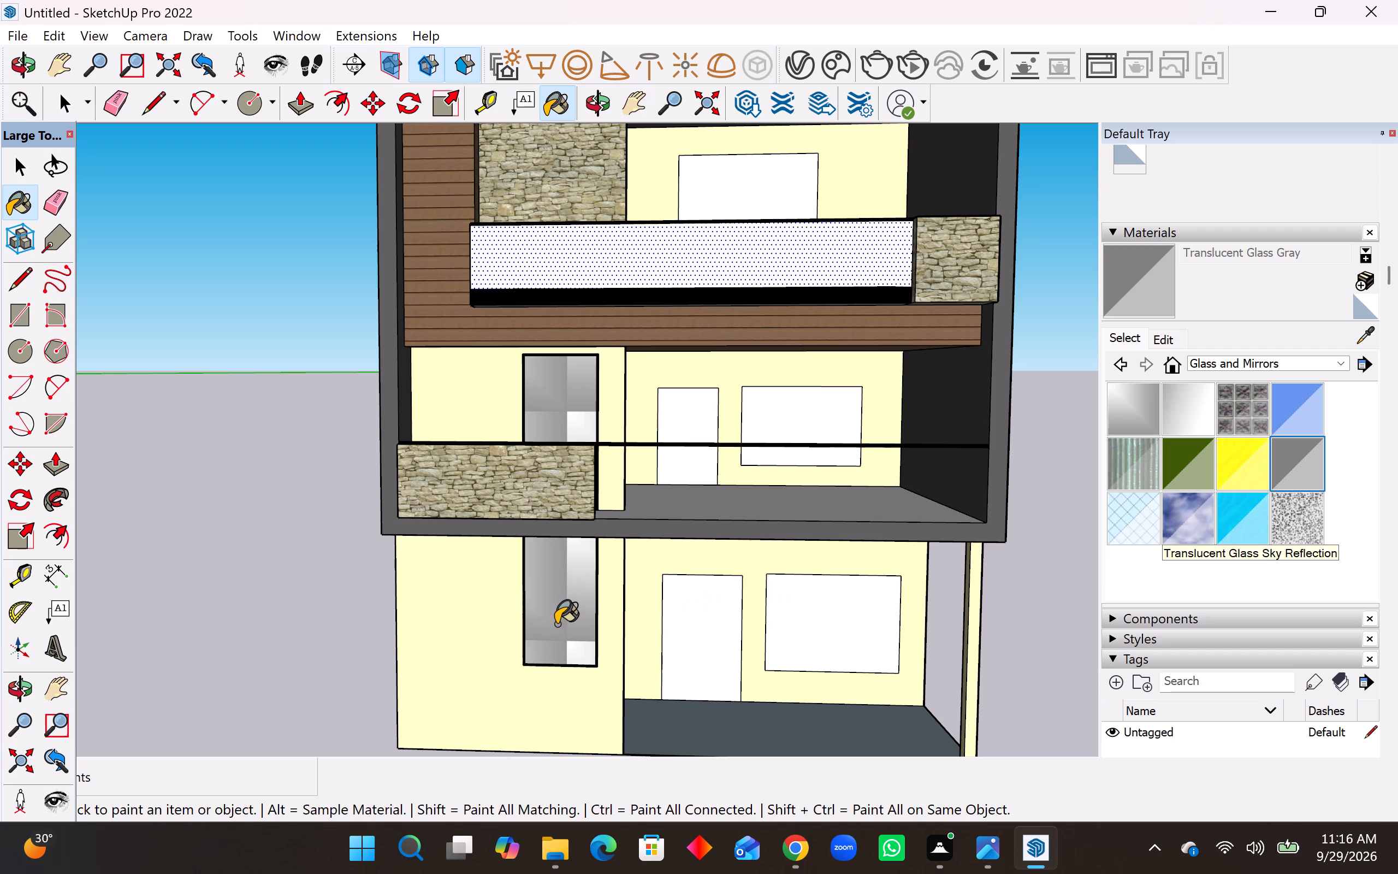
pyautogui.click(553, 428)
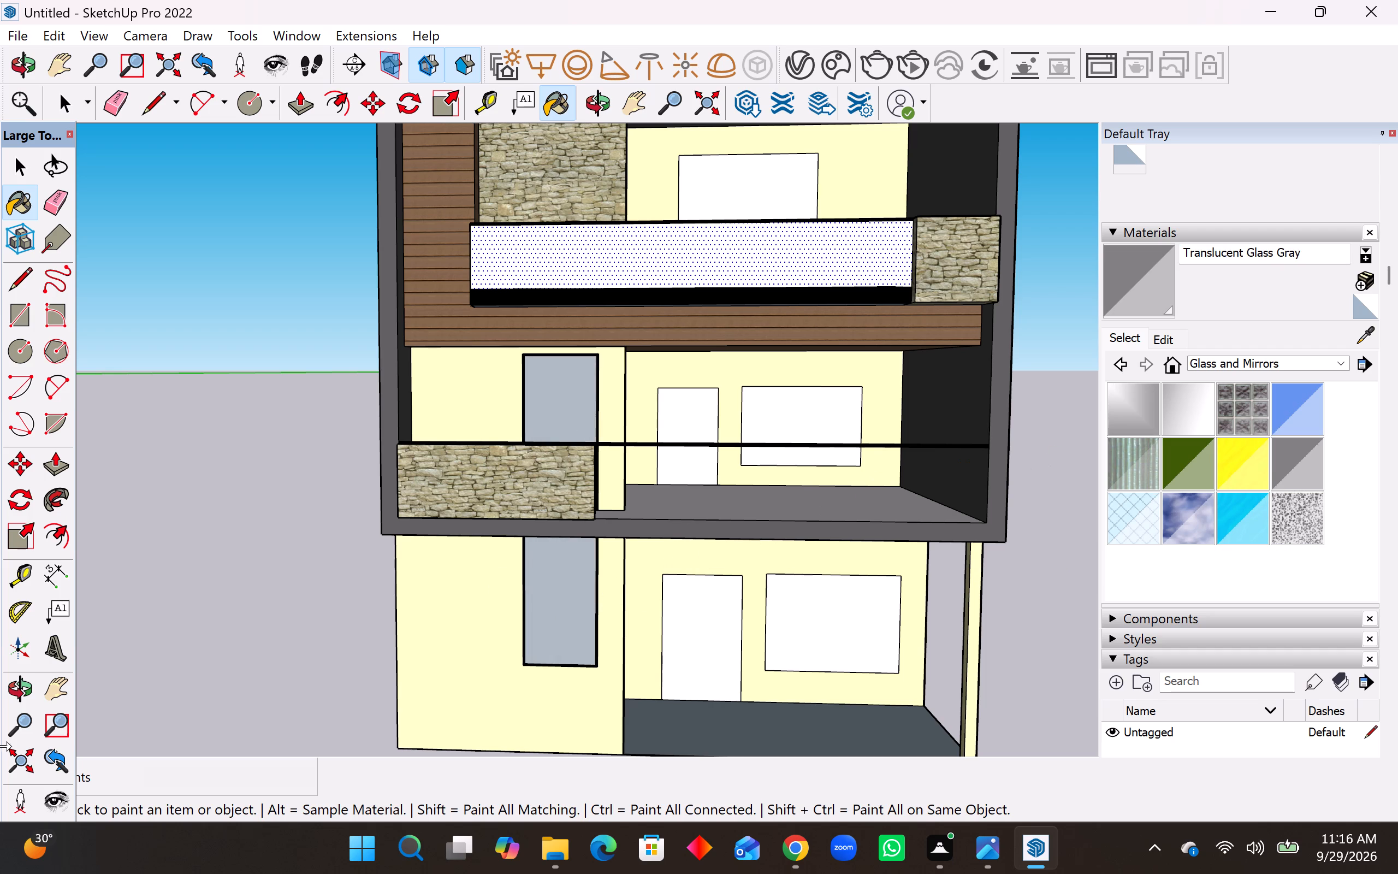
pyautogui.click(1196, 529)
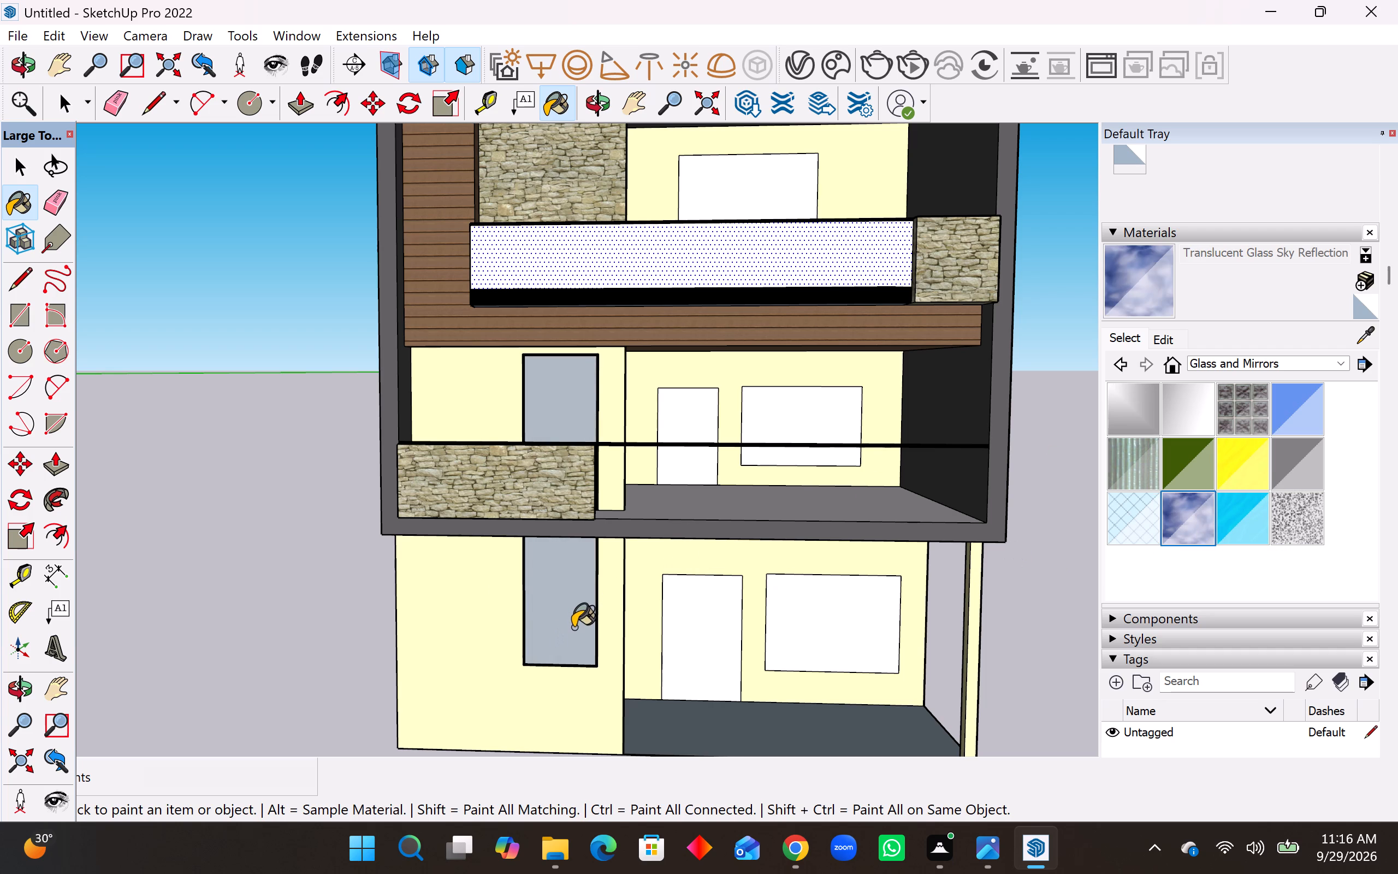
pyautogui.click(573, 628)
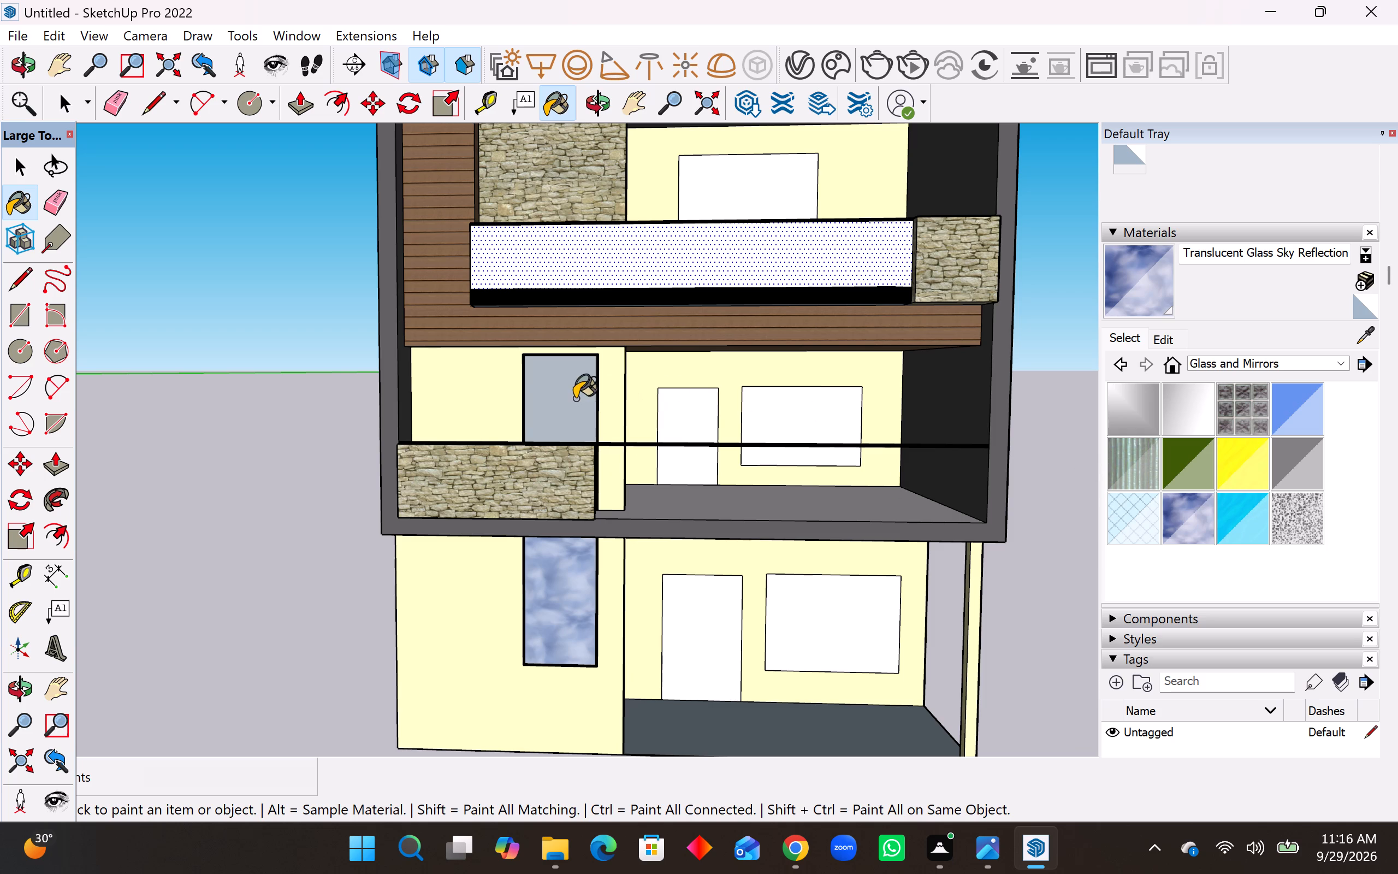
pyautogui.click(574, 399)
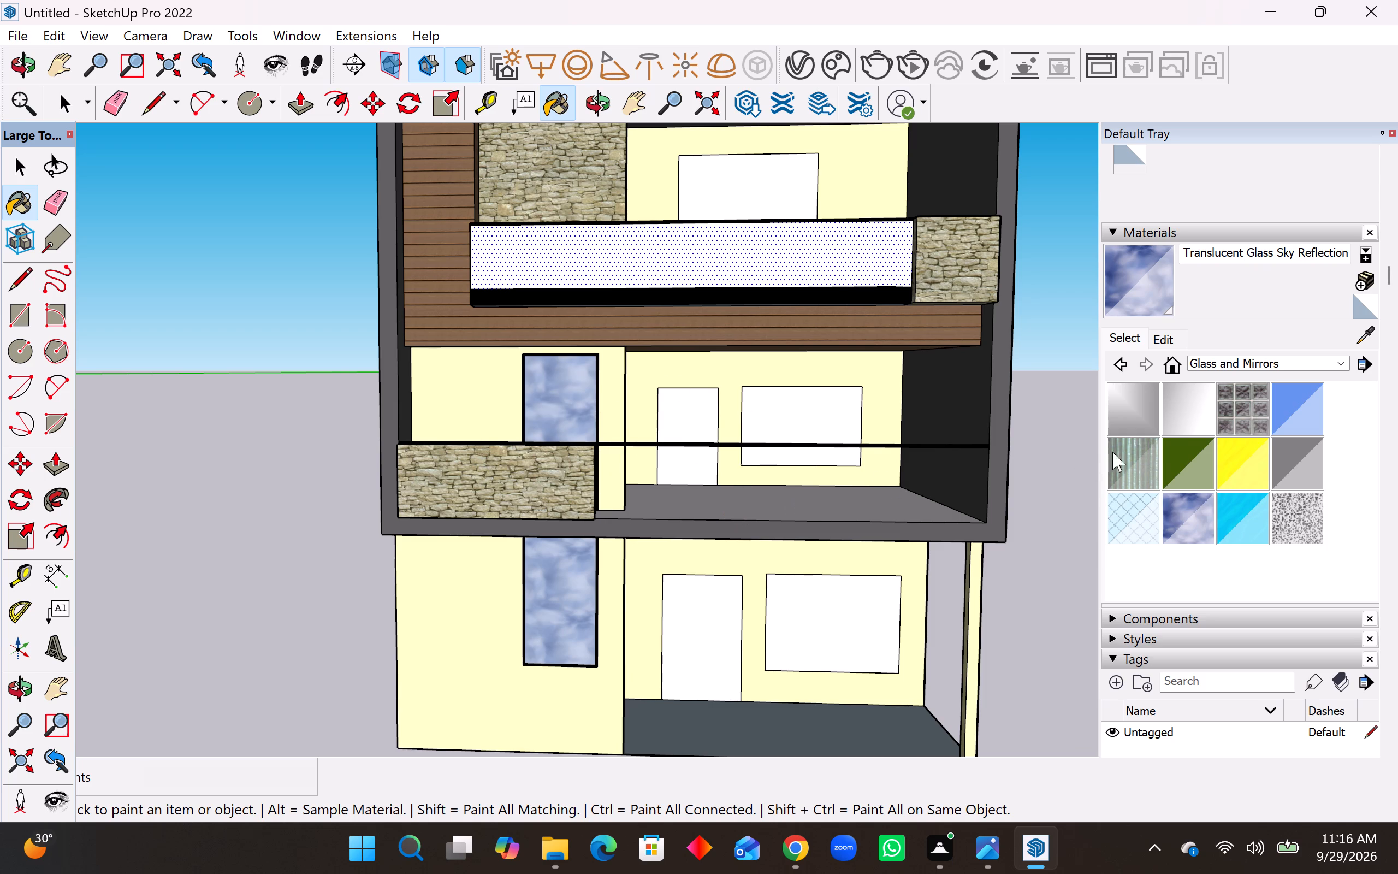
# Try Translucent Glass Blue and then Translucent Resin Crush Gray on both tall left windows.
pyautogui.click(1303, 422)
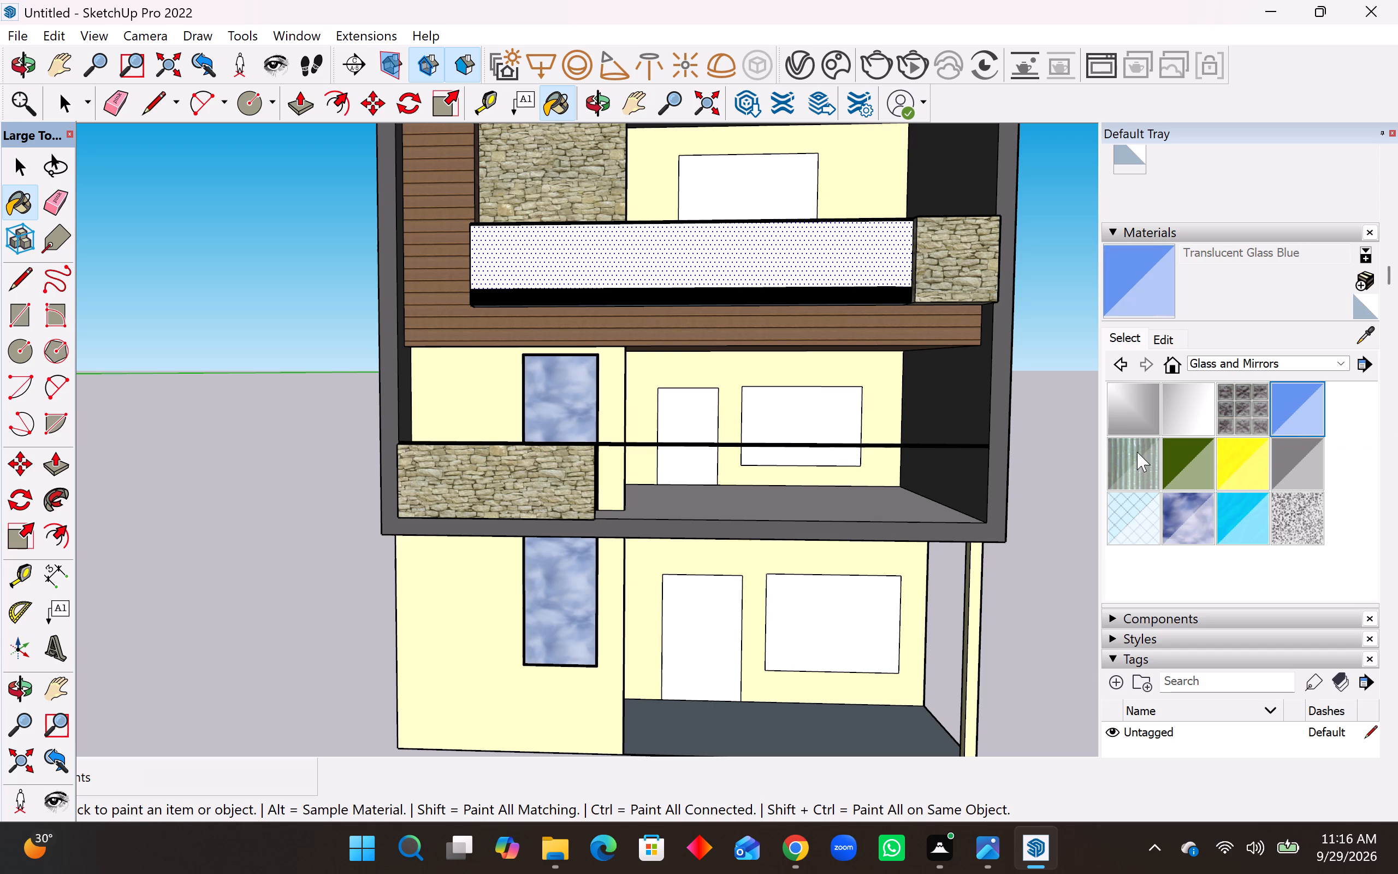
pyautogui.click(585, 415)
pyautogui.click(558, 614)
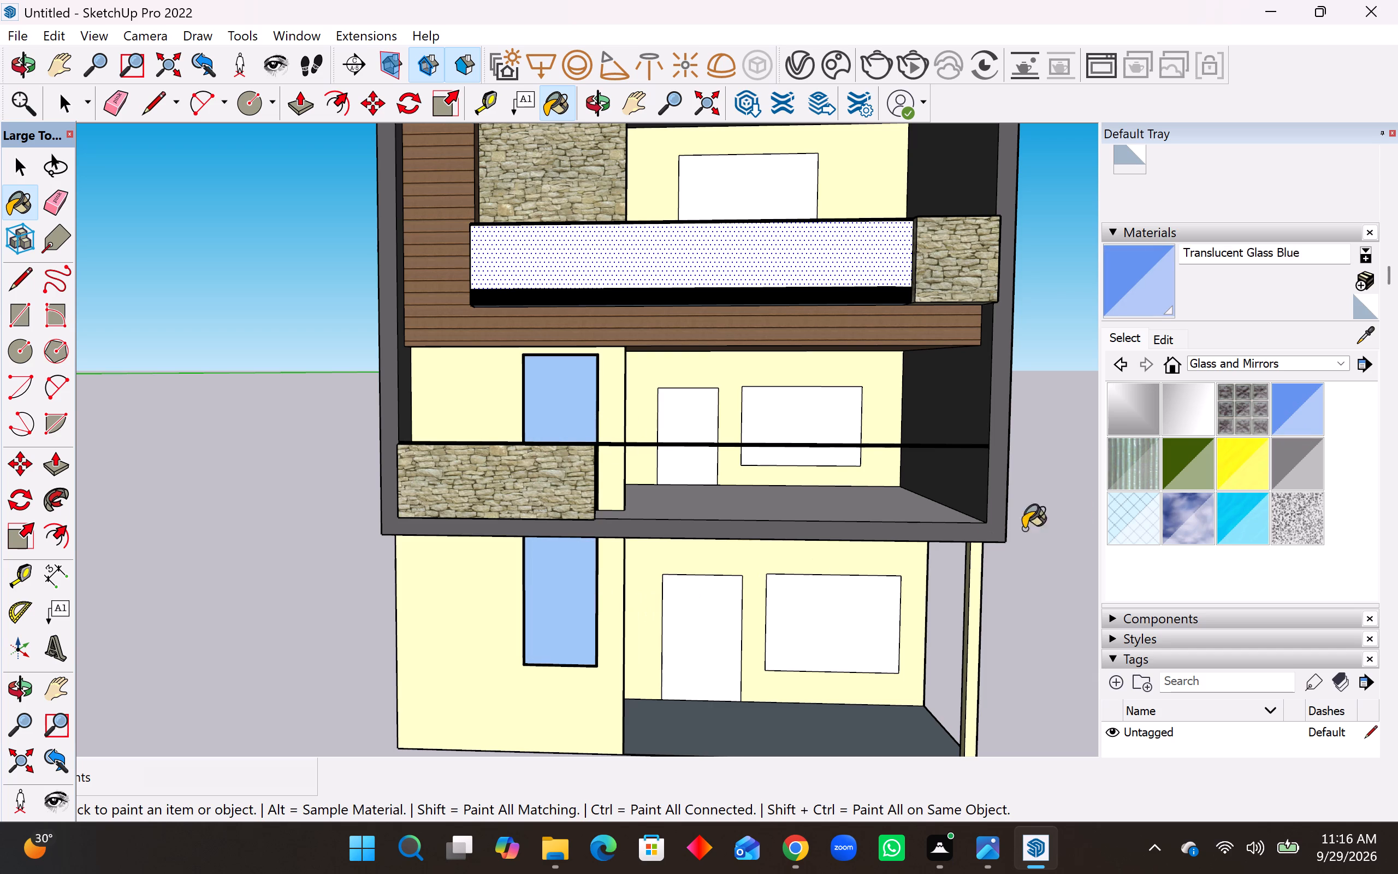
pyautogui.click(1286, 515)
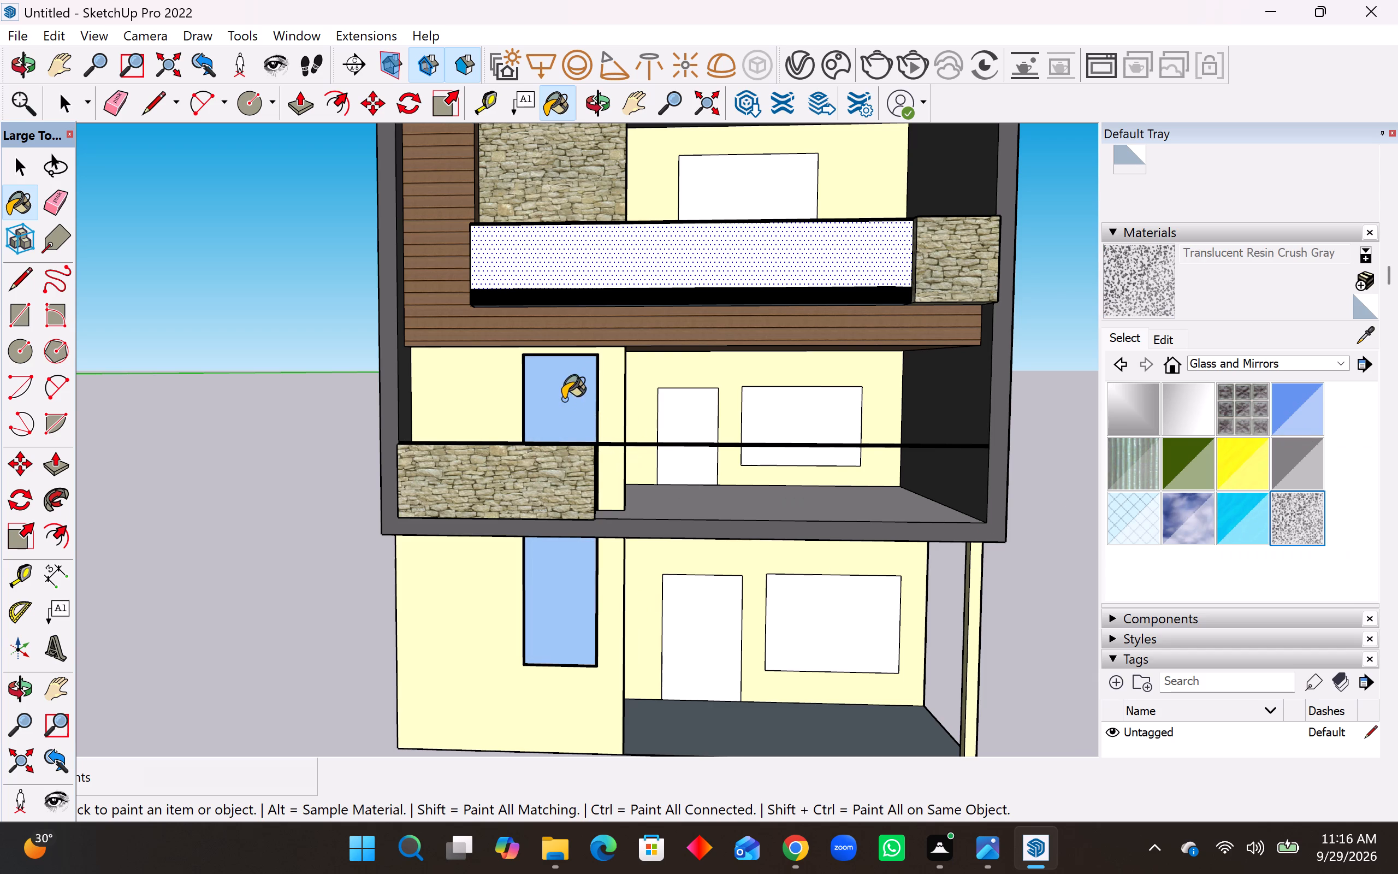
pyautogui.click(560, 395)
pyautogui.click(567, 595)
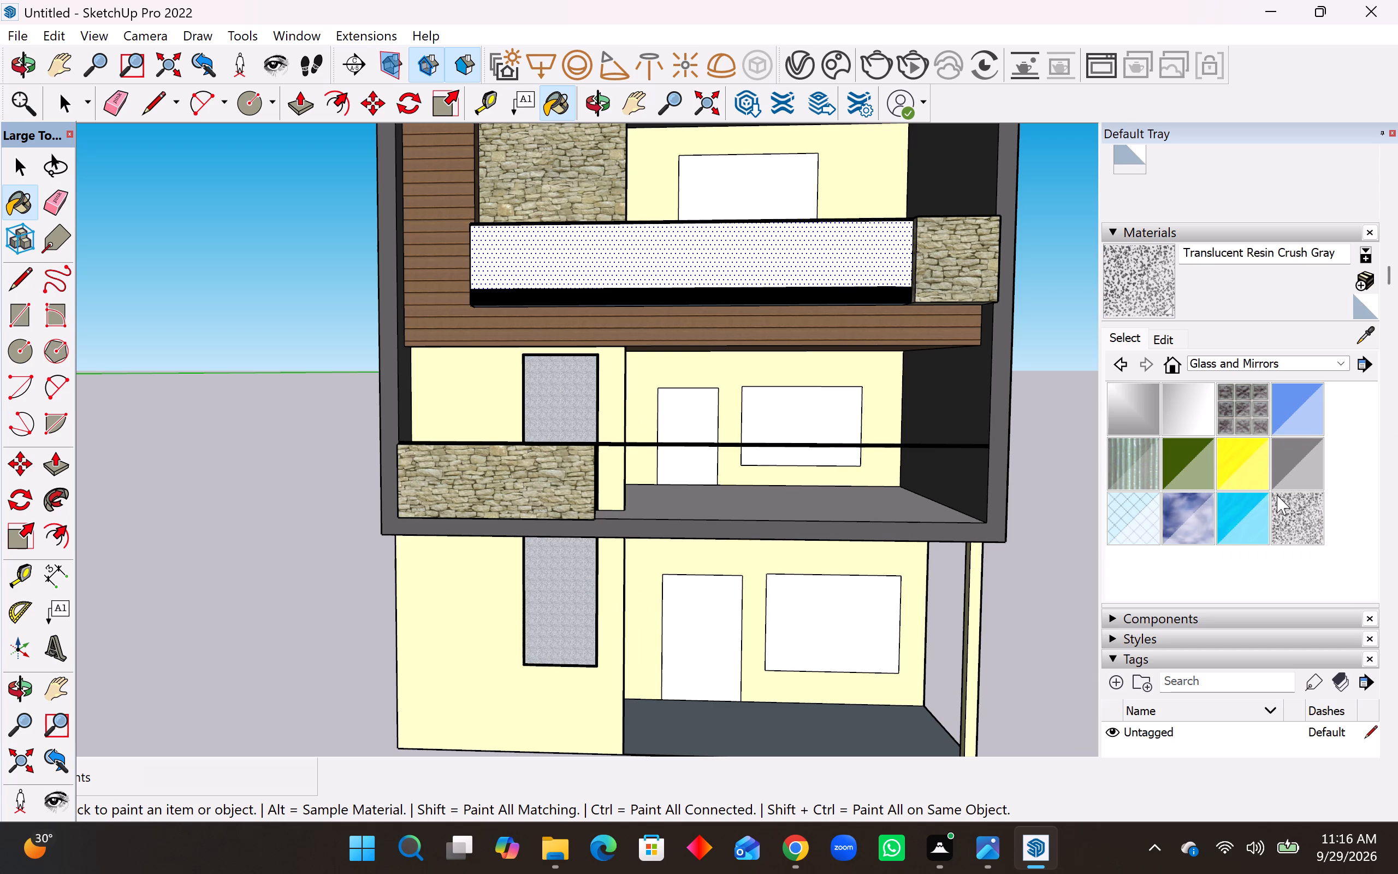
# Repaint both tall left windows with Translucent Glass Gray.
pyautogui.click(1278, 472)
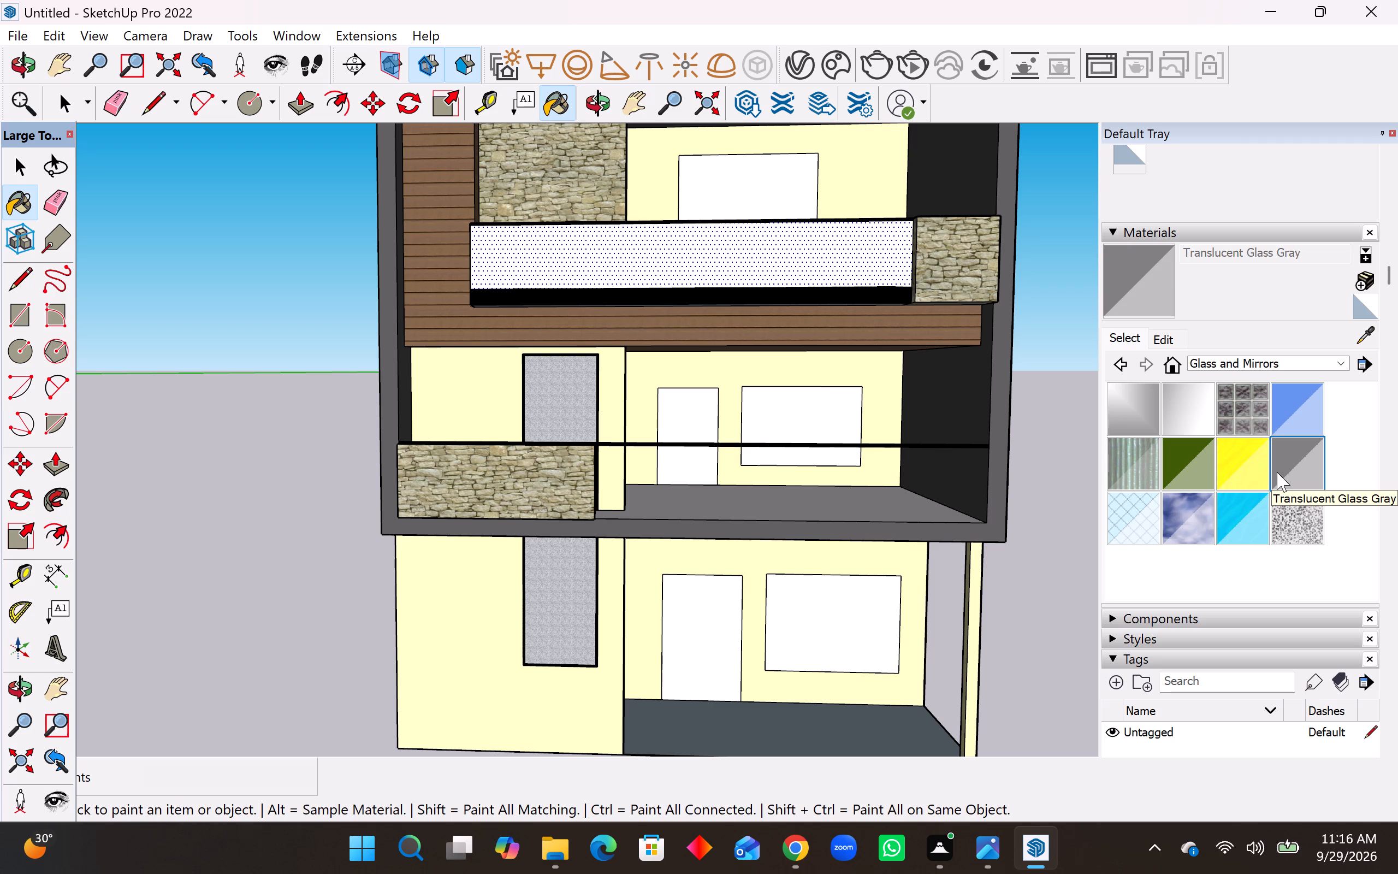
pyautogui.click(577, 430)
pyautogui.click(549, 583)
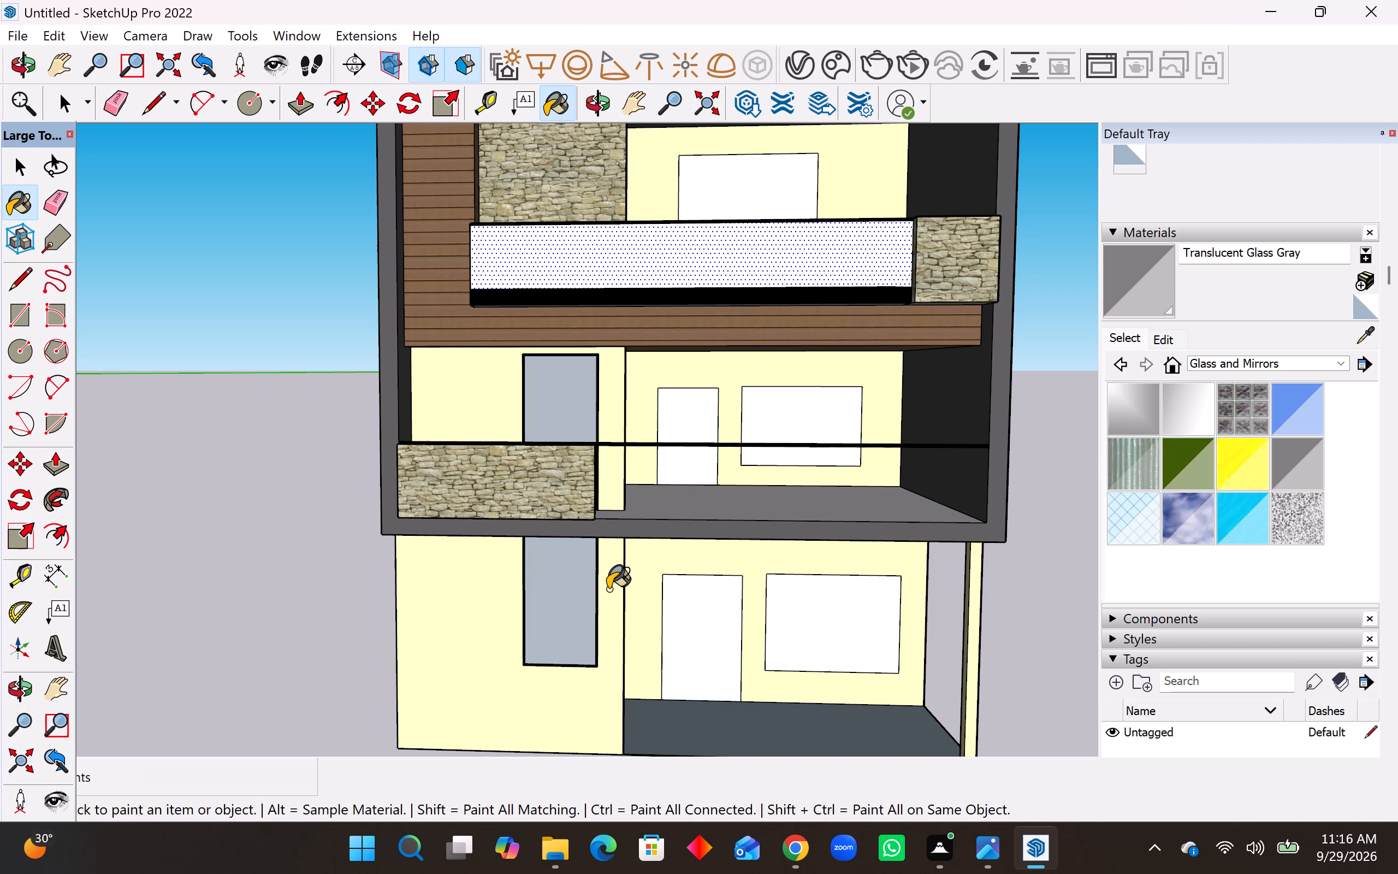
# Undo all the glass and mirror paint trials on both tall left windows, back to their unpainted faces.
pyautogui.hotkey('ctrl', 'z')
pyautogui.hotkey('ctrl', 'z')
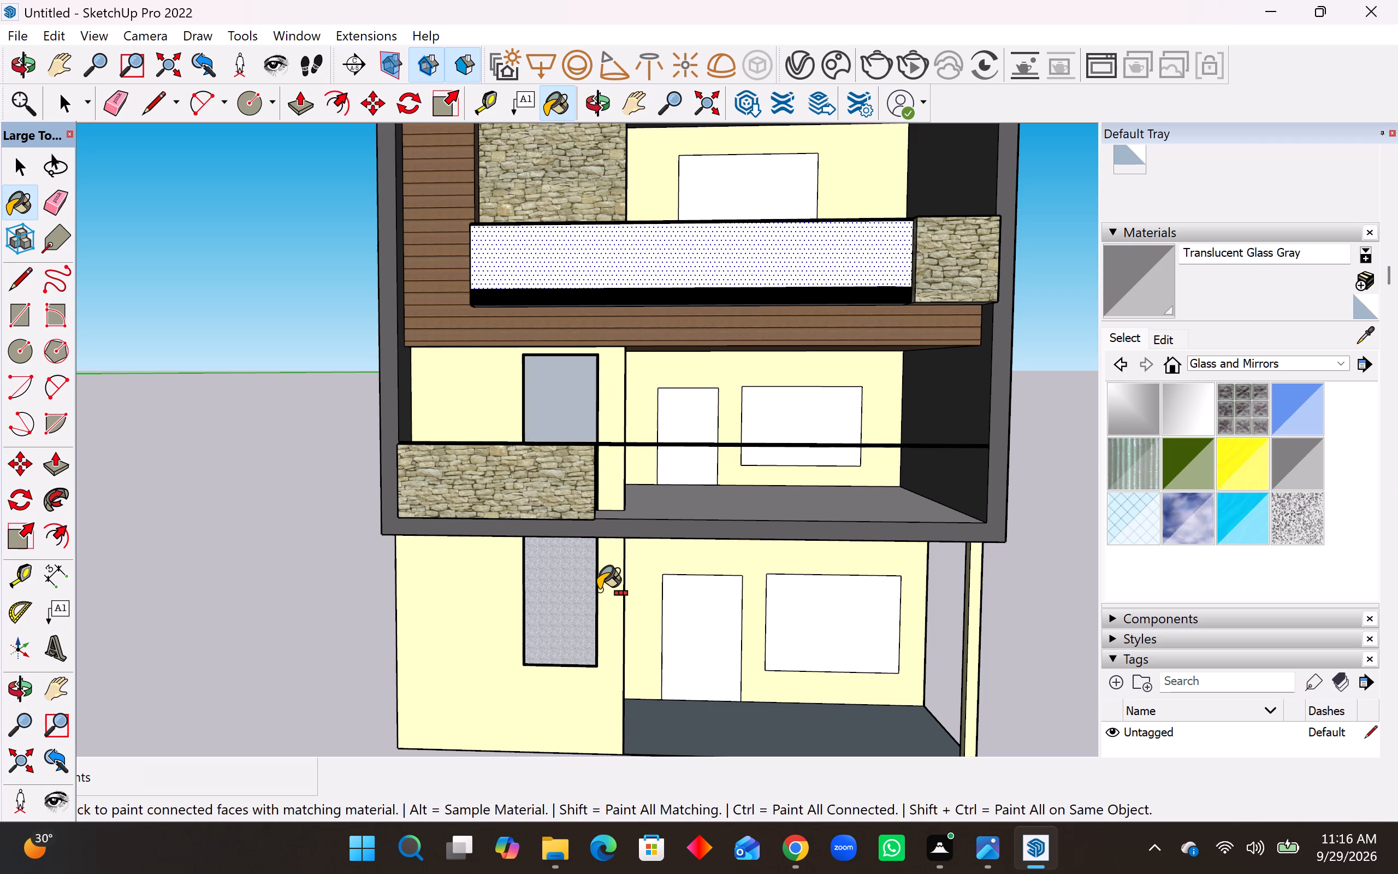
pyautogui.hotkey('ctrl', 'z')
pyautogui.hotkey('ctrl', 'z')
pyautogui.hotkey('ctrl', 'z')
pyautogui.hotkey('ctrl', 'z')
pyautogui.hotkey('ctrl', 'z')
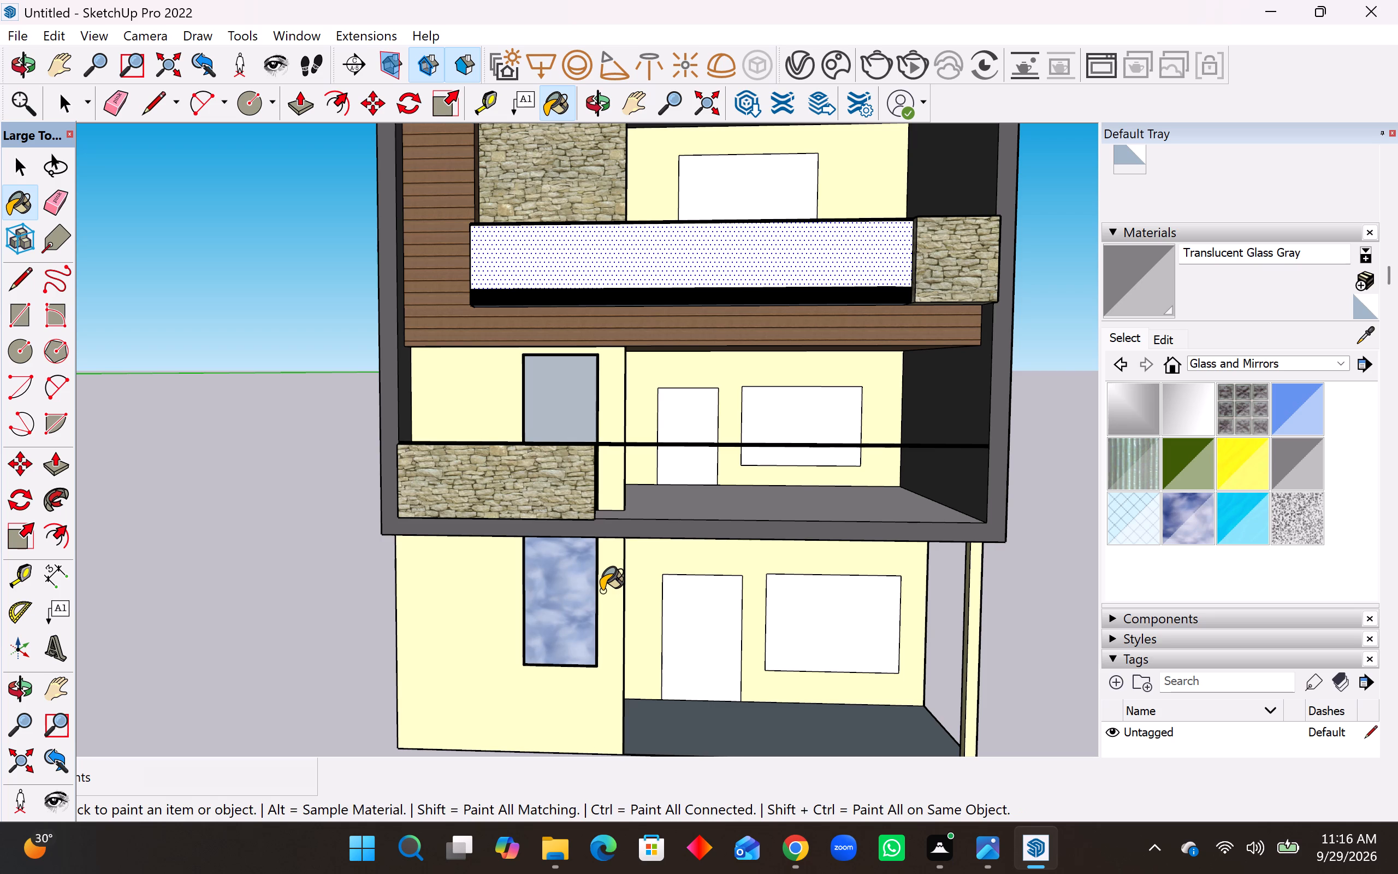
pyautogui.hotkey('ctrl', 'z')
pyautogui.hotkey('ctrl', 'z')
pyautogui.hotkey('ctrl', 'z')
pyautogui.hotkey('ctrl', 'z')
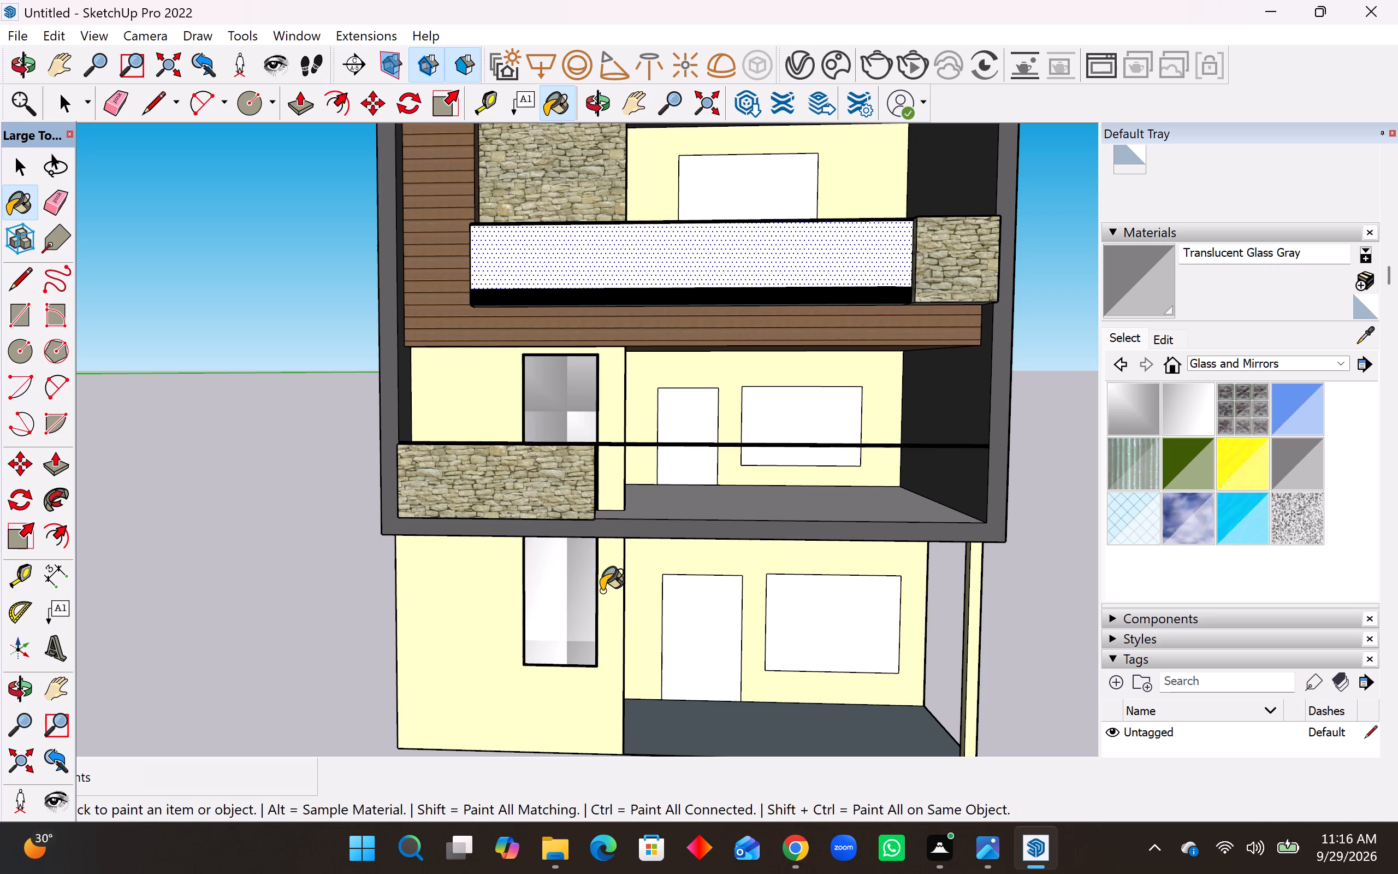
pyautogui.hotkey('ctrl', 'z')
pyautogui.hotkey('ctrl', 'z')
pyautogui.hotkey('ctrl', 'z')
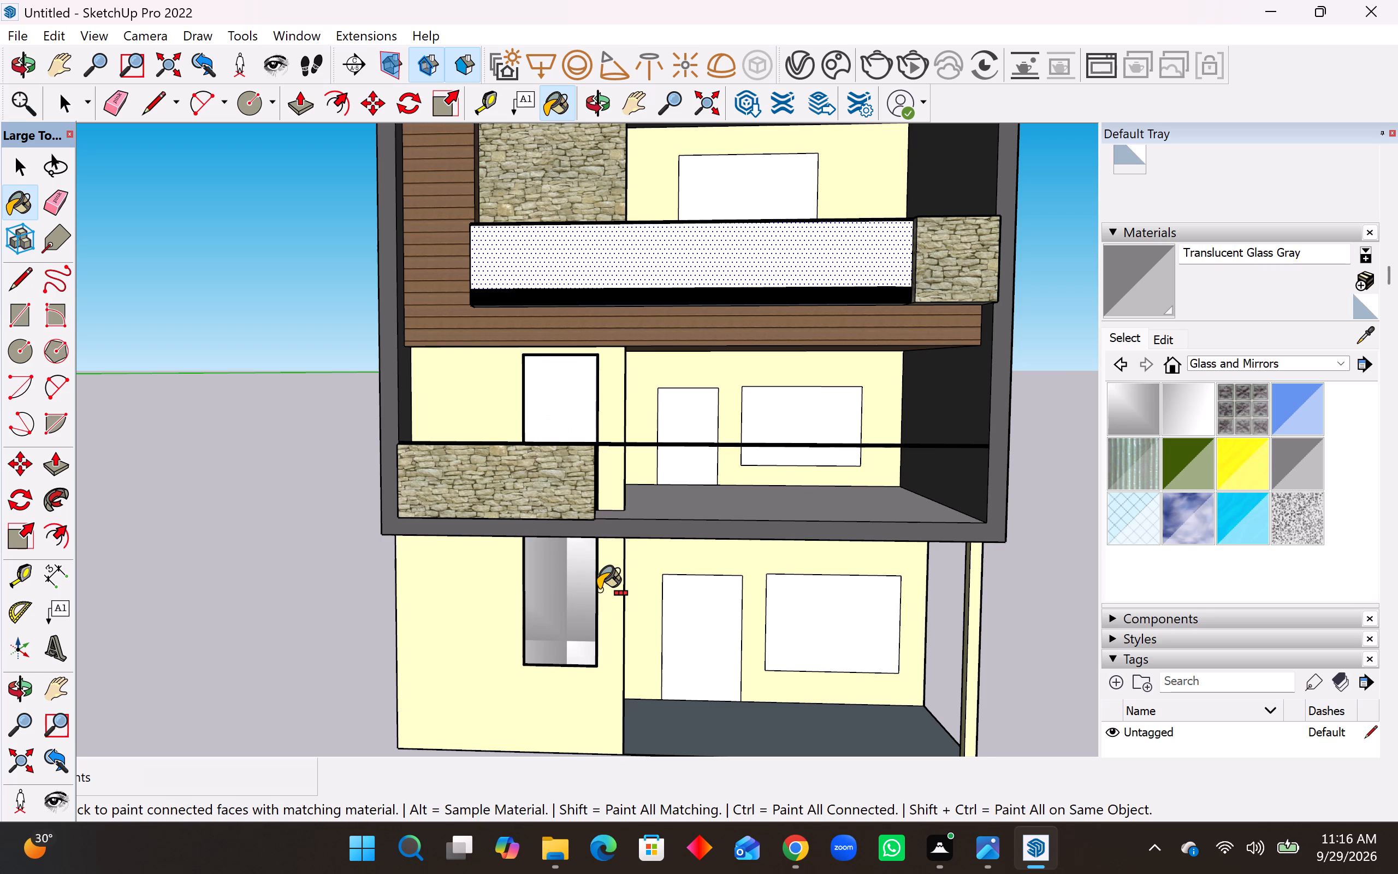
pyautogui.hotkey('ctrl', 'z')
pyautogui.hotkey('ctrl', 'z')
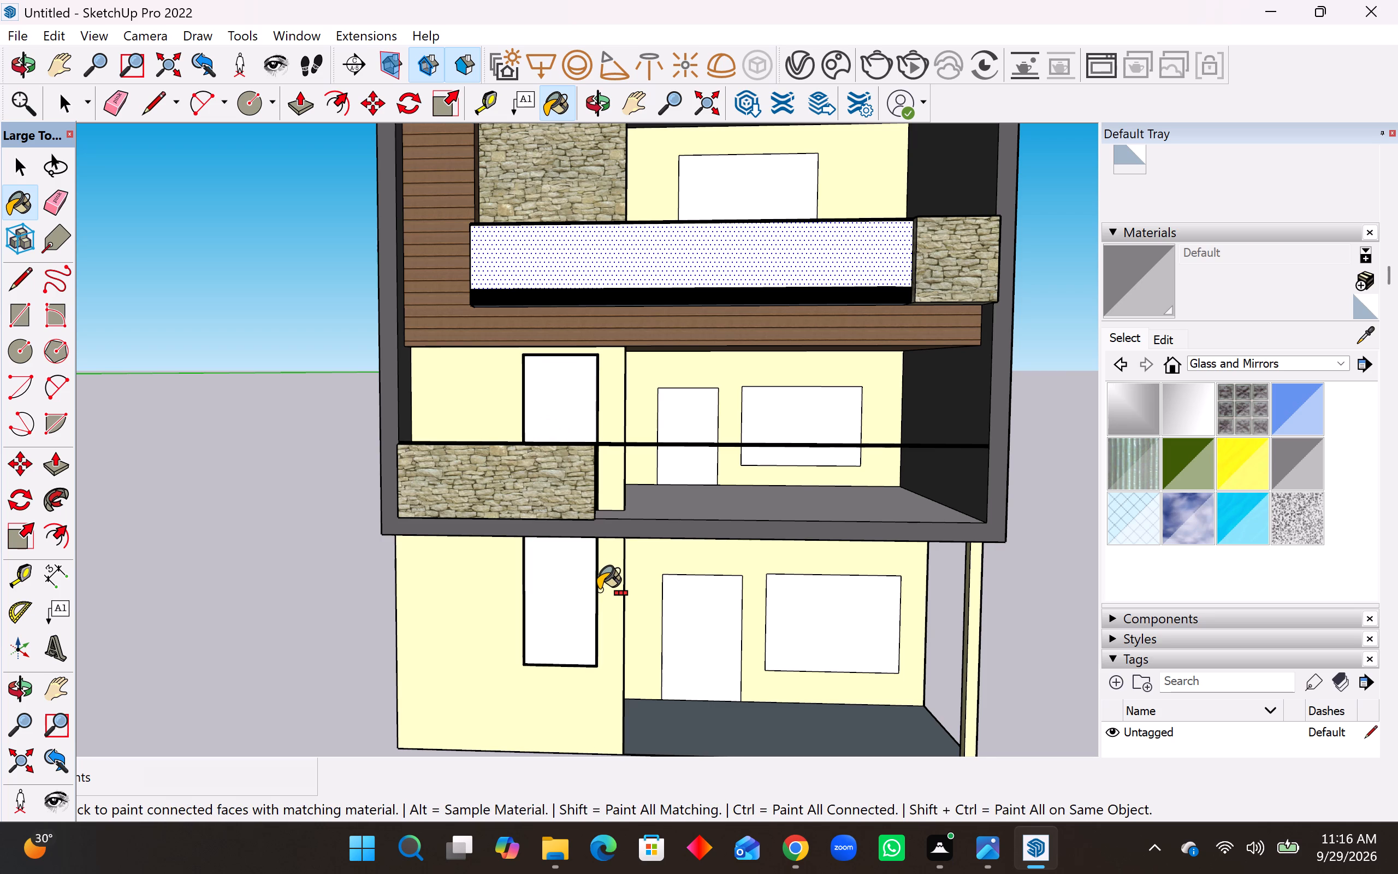
# Delete the white front faces of the two tall windows in the left front wall.
pyautogui.press('space')
pyautogui.click(553, 615)
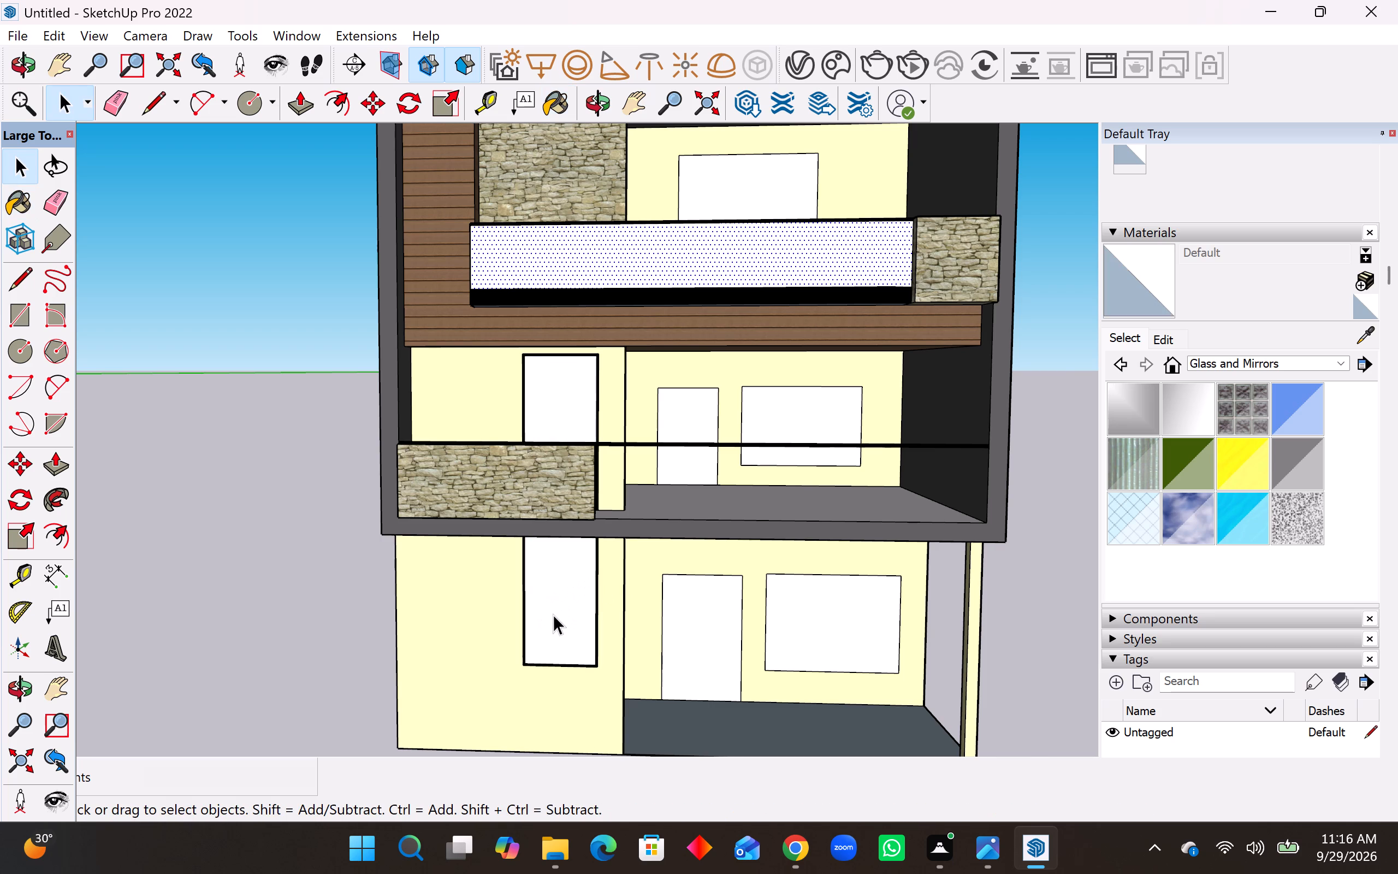
pyautogui.press('Delete')
pyautogui.click(548, 397)
pyautogui.press('Delete')
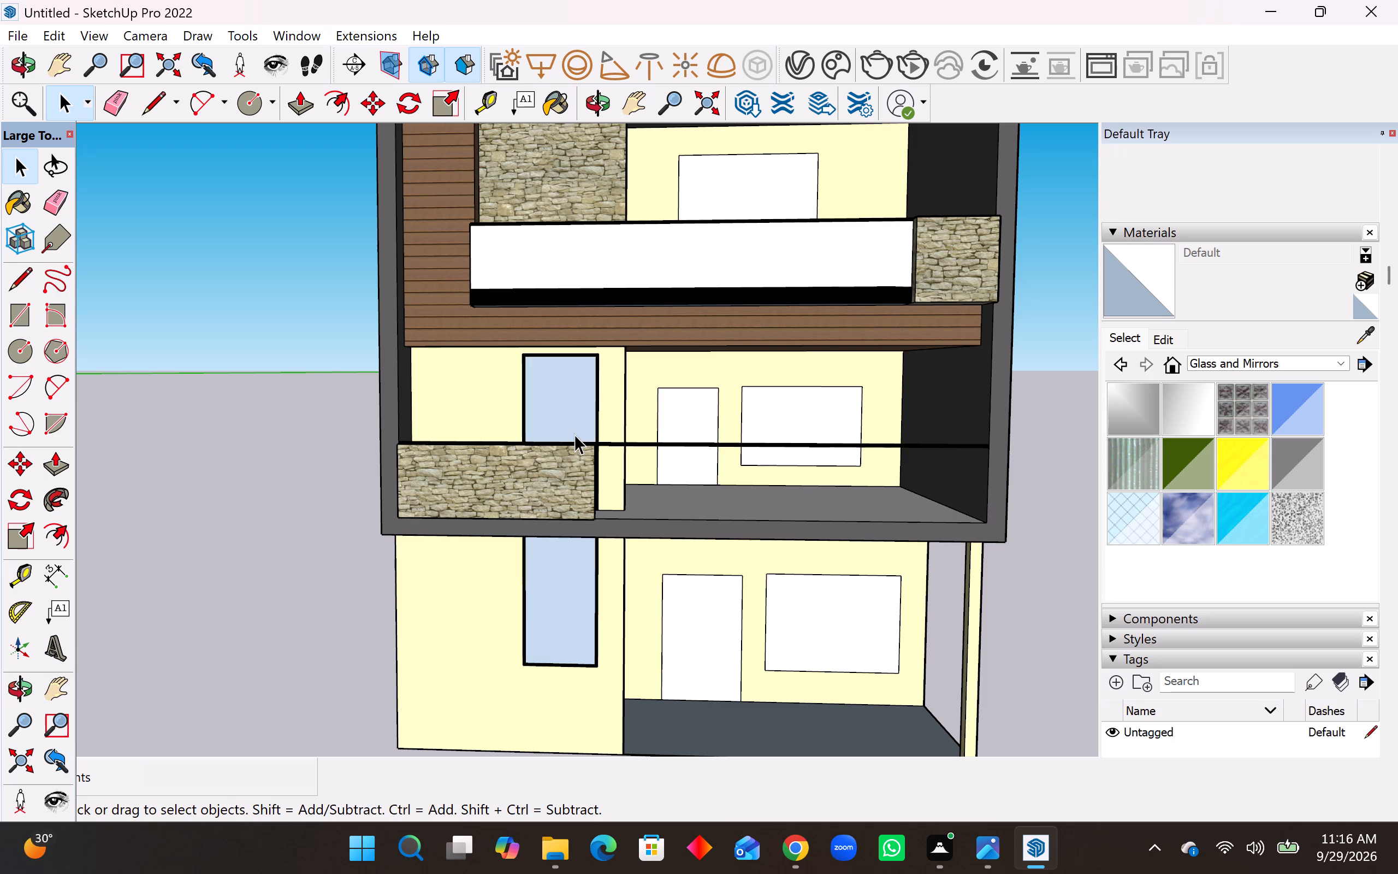
# Paint the exposed face in the tall ground-floor left window with Mirror 02.
pyautogui.click(1196, 412)
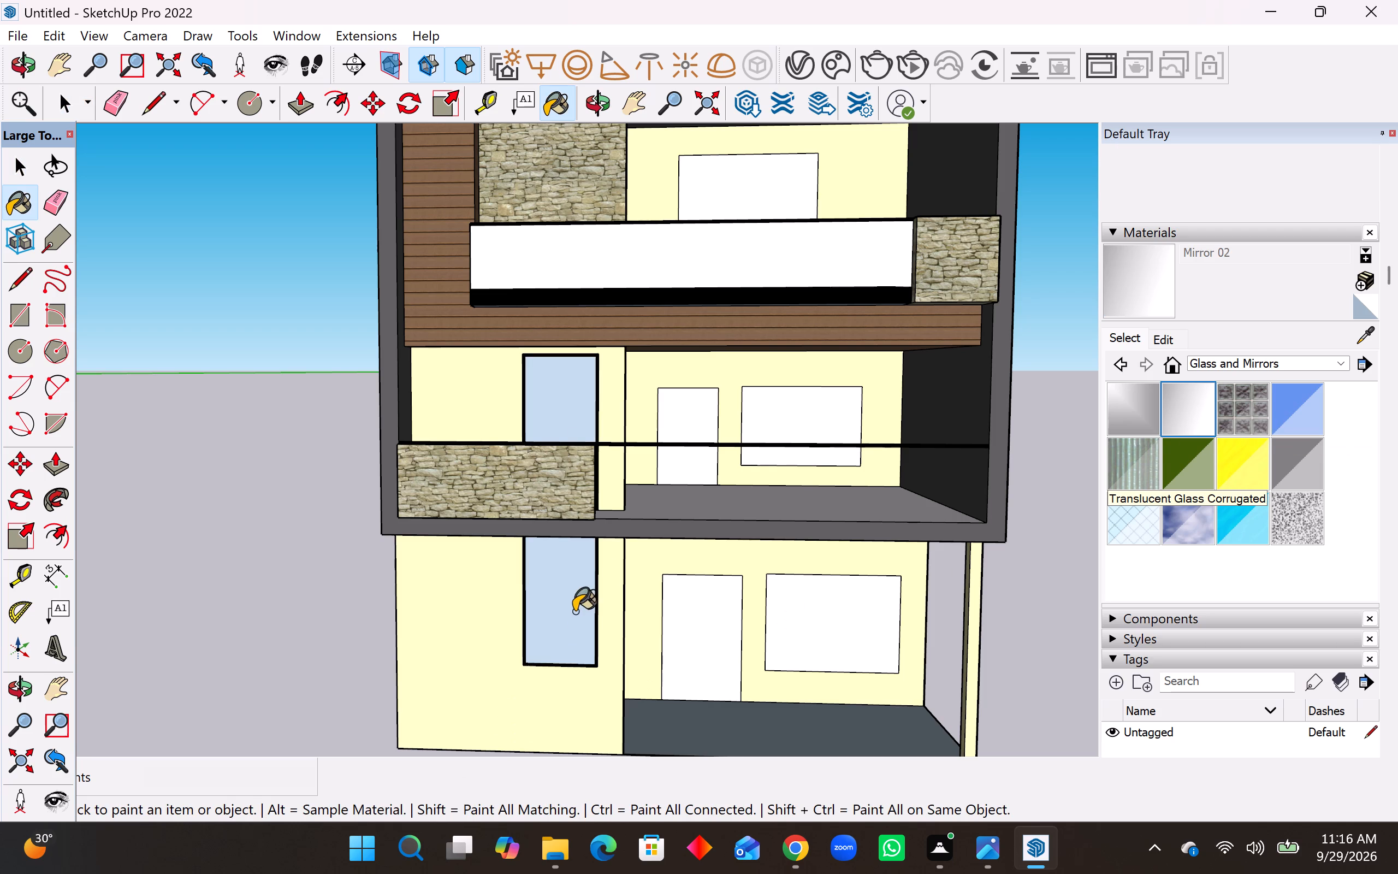
pyautogui.click(562, 618)
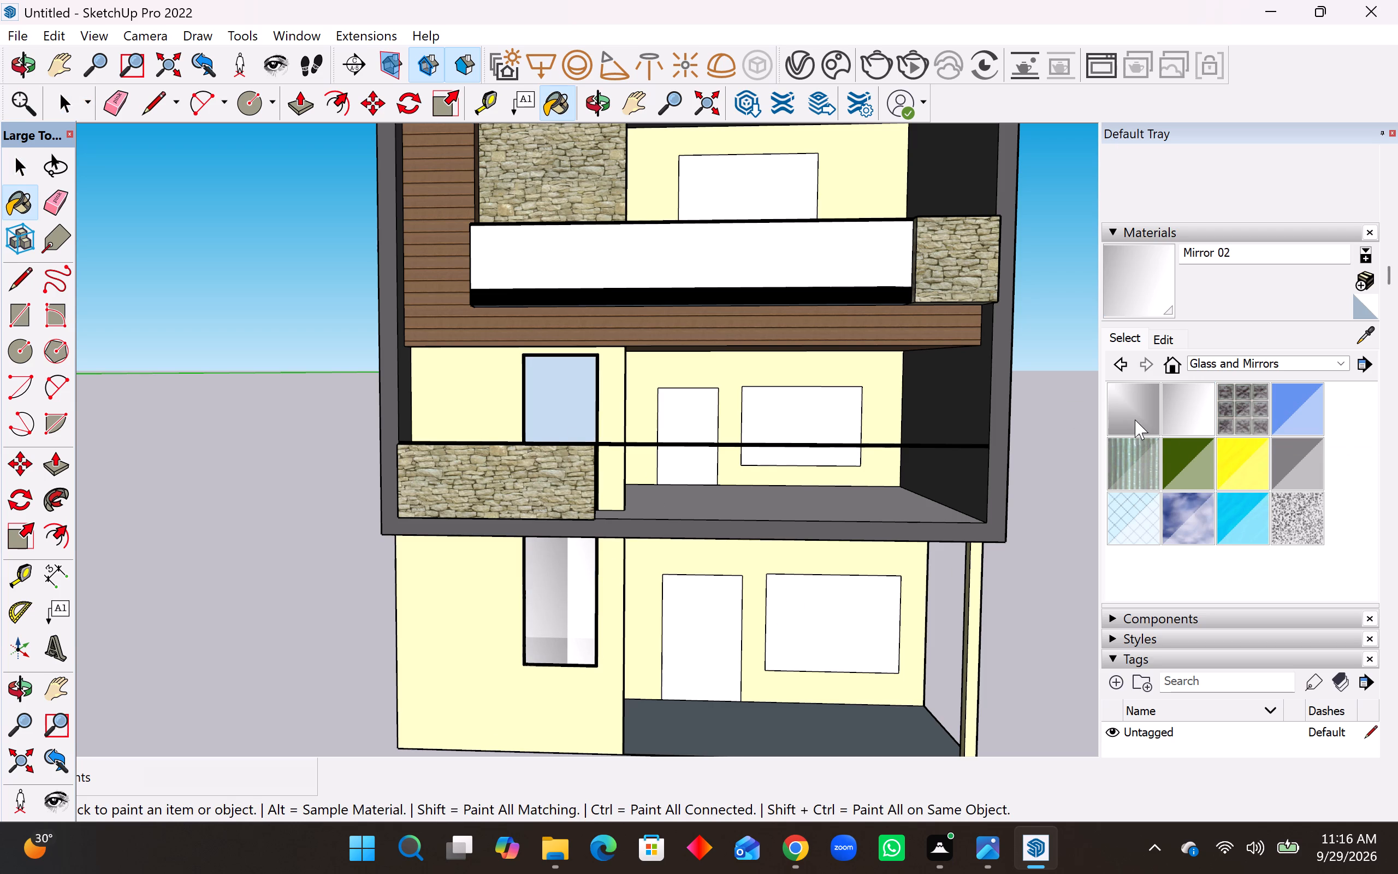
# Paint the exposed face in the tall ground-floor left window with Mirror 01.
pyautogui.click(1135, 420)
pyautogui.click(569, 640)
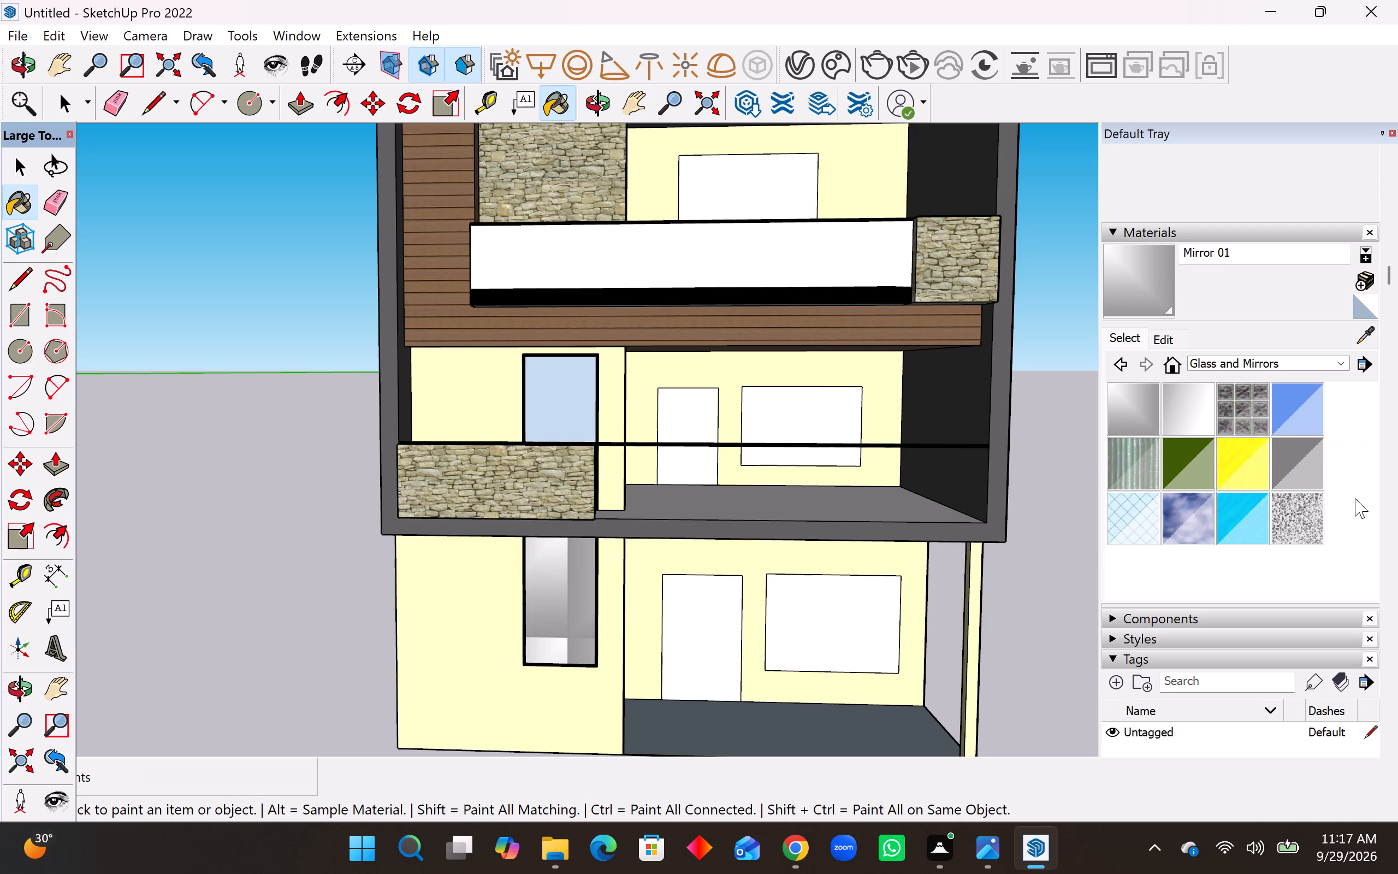
# Paint both tall left windows and the white front panel of the top-floor balcony railing with Translucent Glass Gray.
pyautogui.click(1297, 473)
pyautogui.click(563, 643)
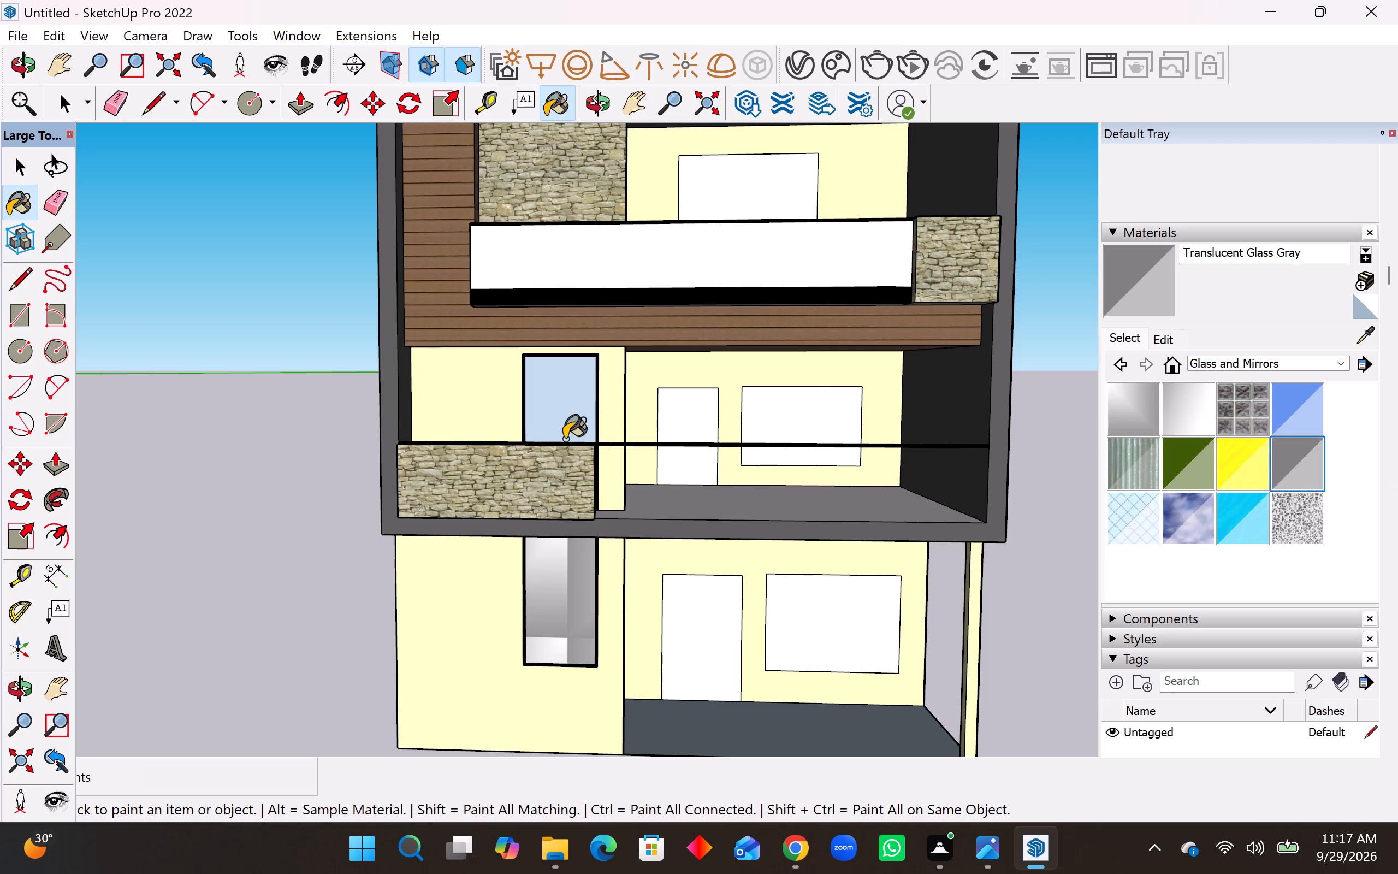
pyautogui.click(570, 417)
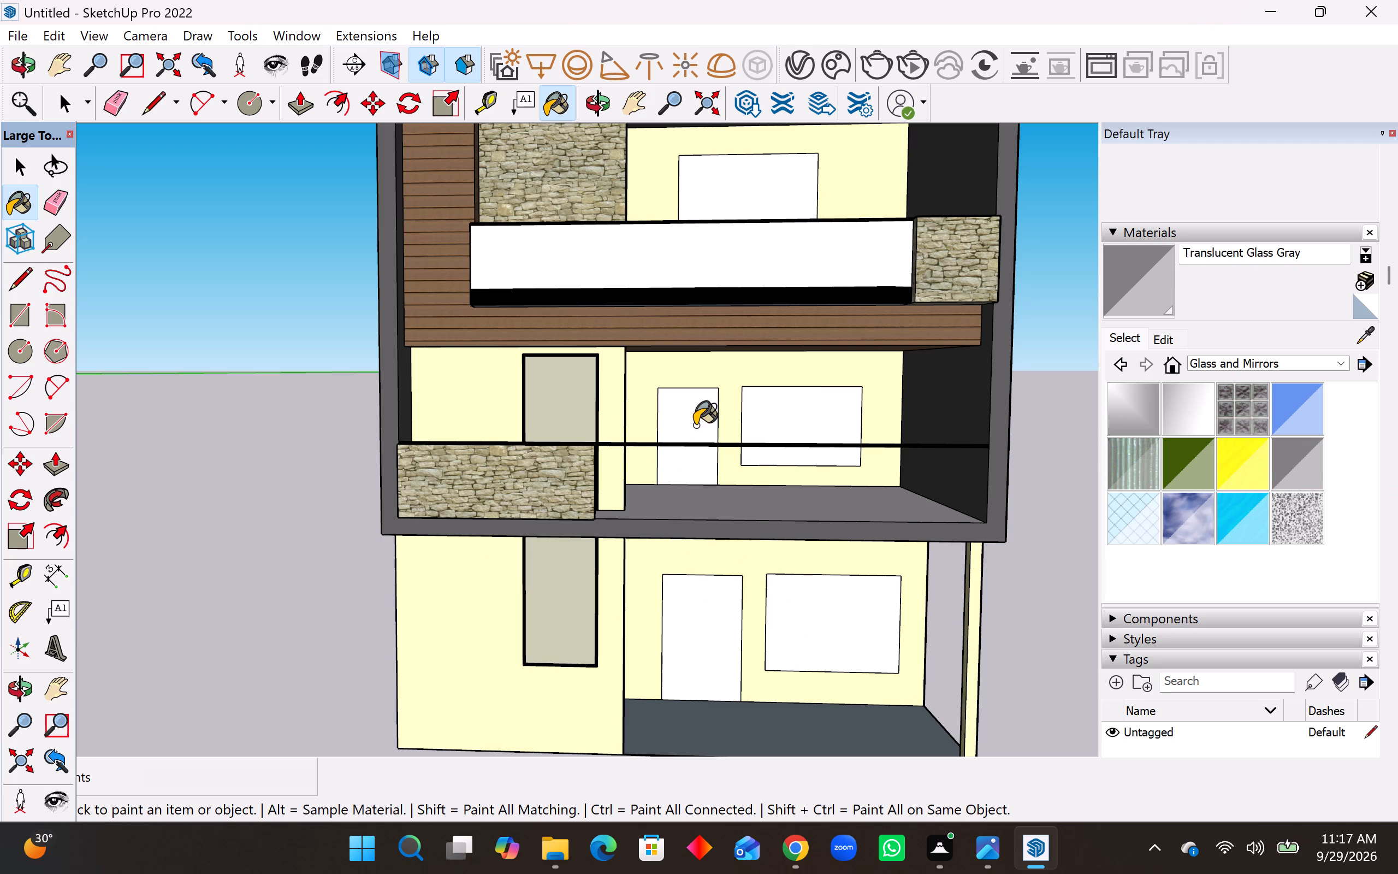
pyautogui.click(698, 273)
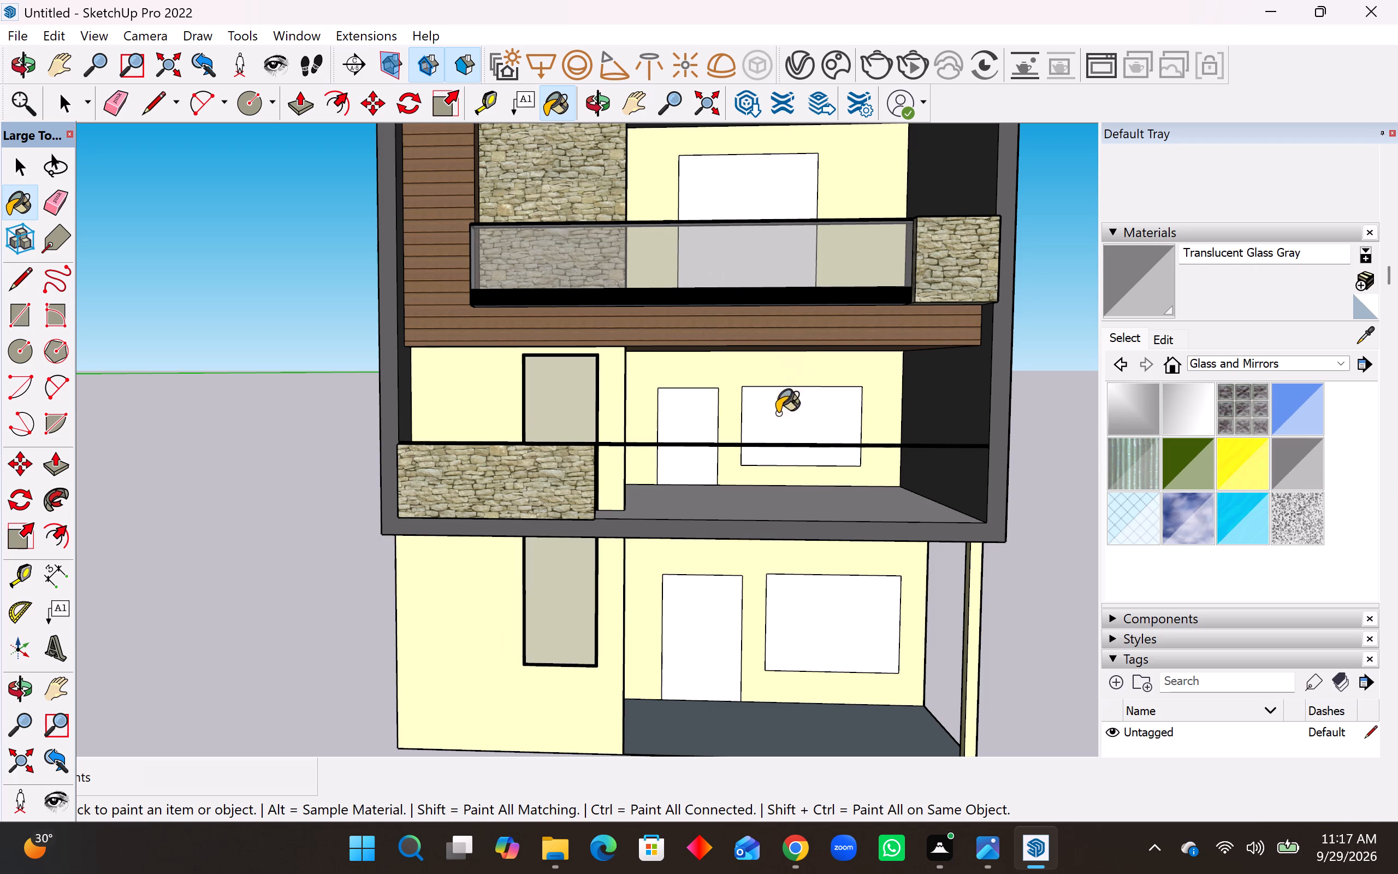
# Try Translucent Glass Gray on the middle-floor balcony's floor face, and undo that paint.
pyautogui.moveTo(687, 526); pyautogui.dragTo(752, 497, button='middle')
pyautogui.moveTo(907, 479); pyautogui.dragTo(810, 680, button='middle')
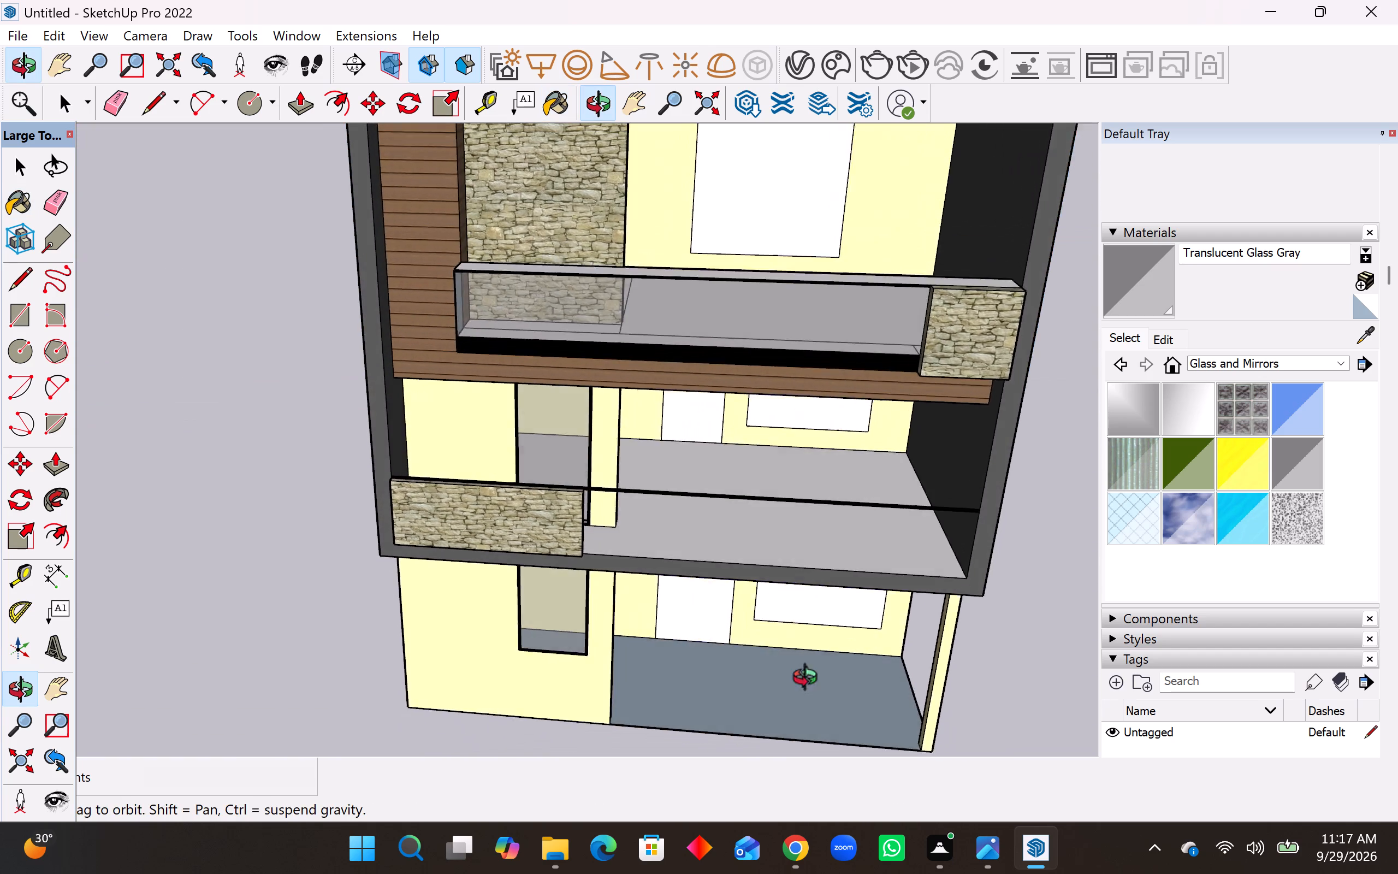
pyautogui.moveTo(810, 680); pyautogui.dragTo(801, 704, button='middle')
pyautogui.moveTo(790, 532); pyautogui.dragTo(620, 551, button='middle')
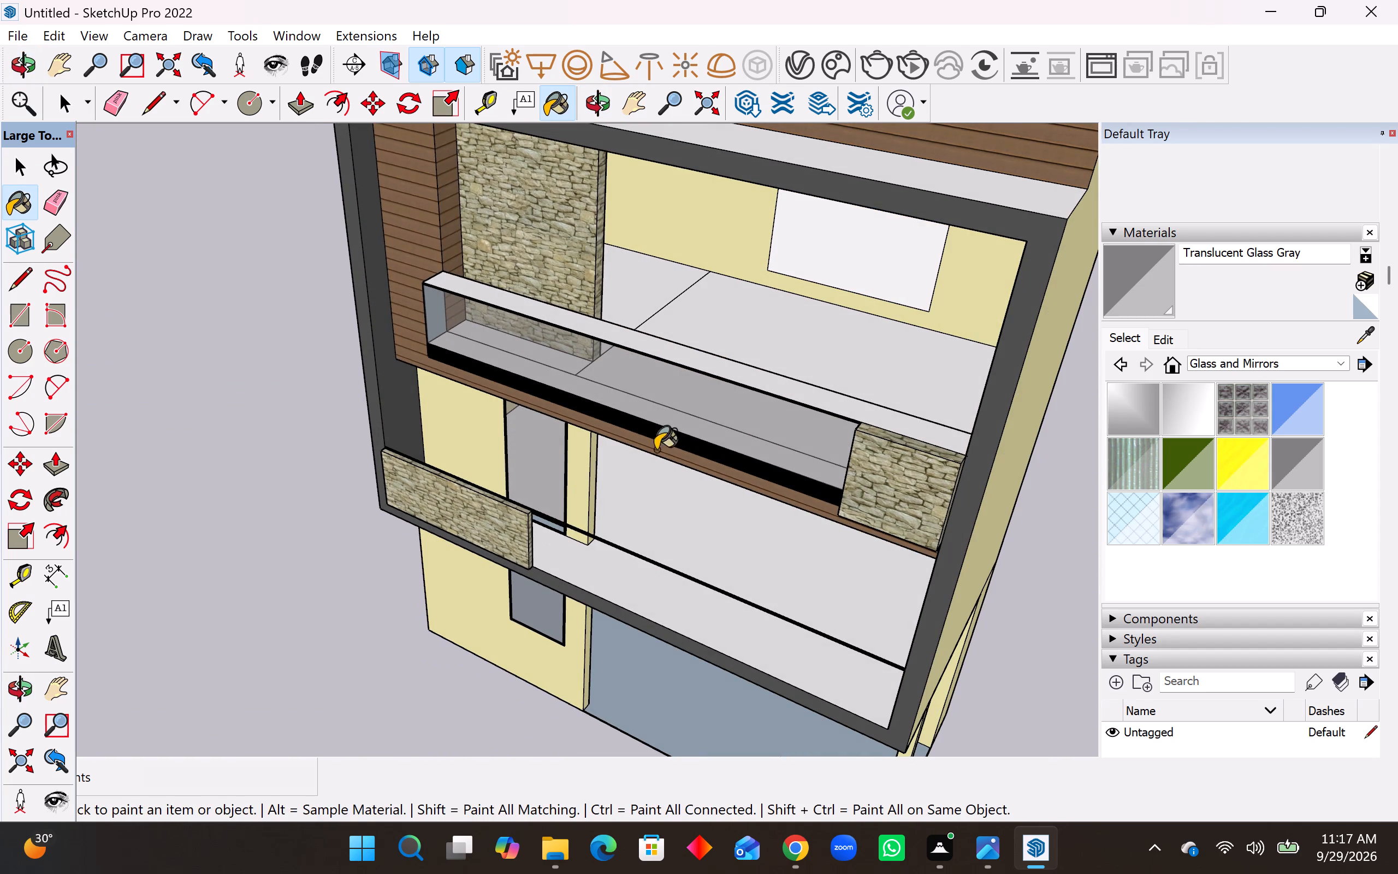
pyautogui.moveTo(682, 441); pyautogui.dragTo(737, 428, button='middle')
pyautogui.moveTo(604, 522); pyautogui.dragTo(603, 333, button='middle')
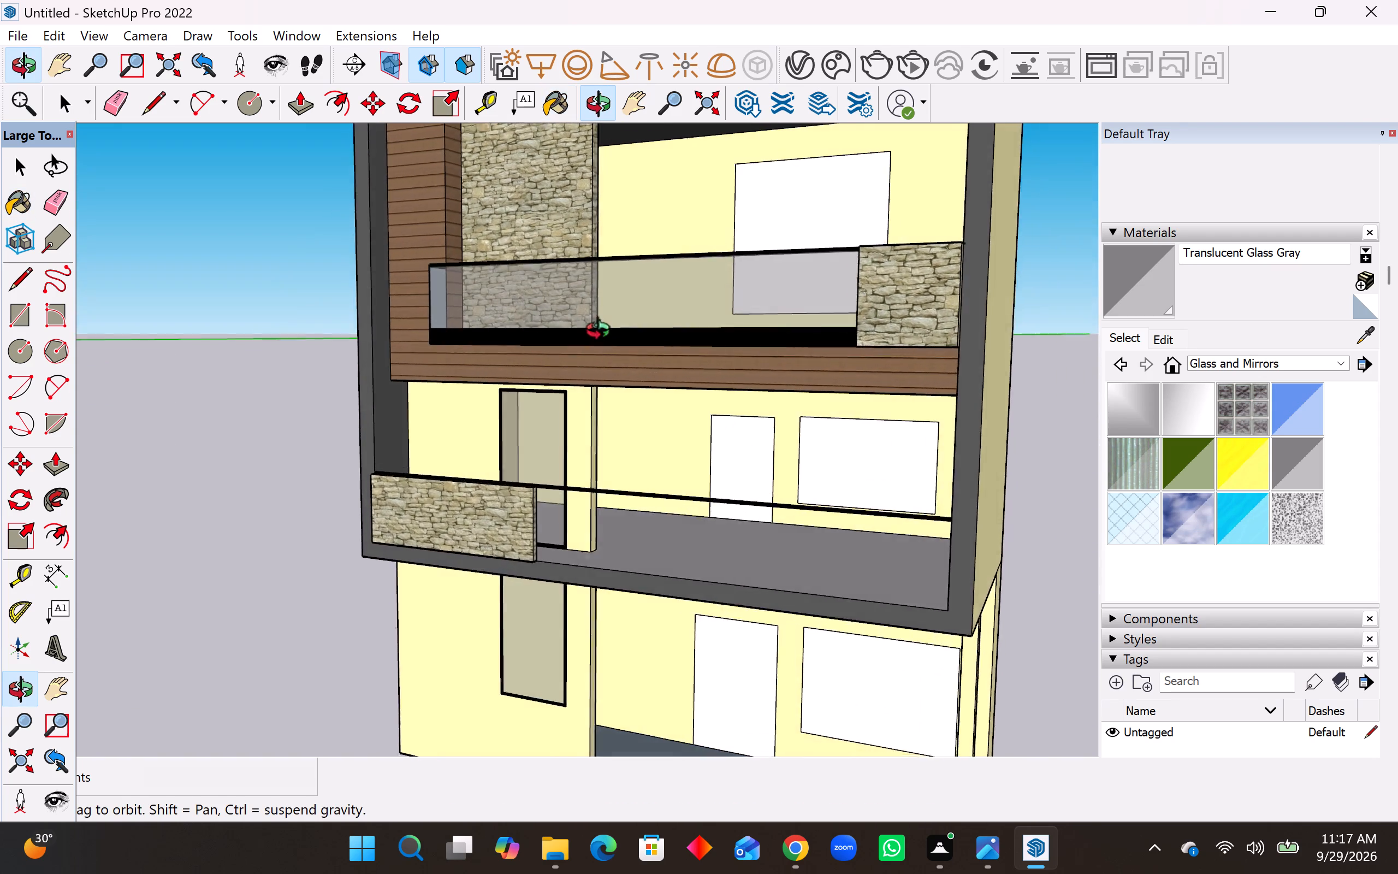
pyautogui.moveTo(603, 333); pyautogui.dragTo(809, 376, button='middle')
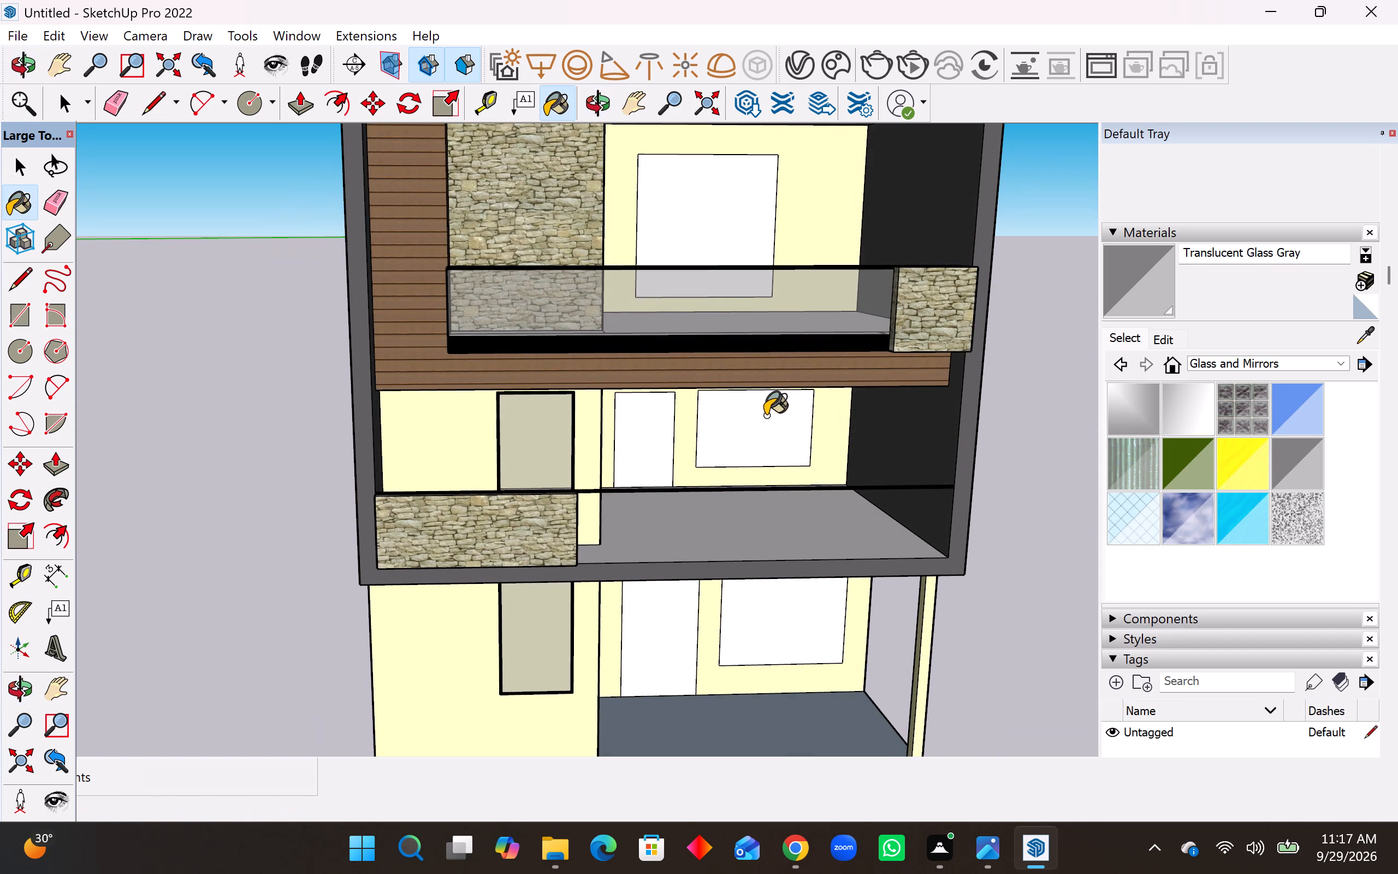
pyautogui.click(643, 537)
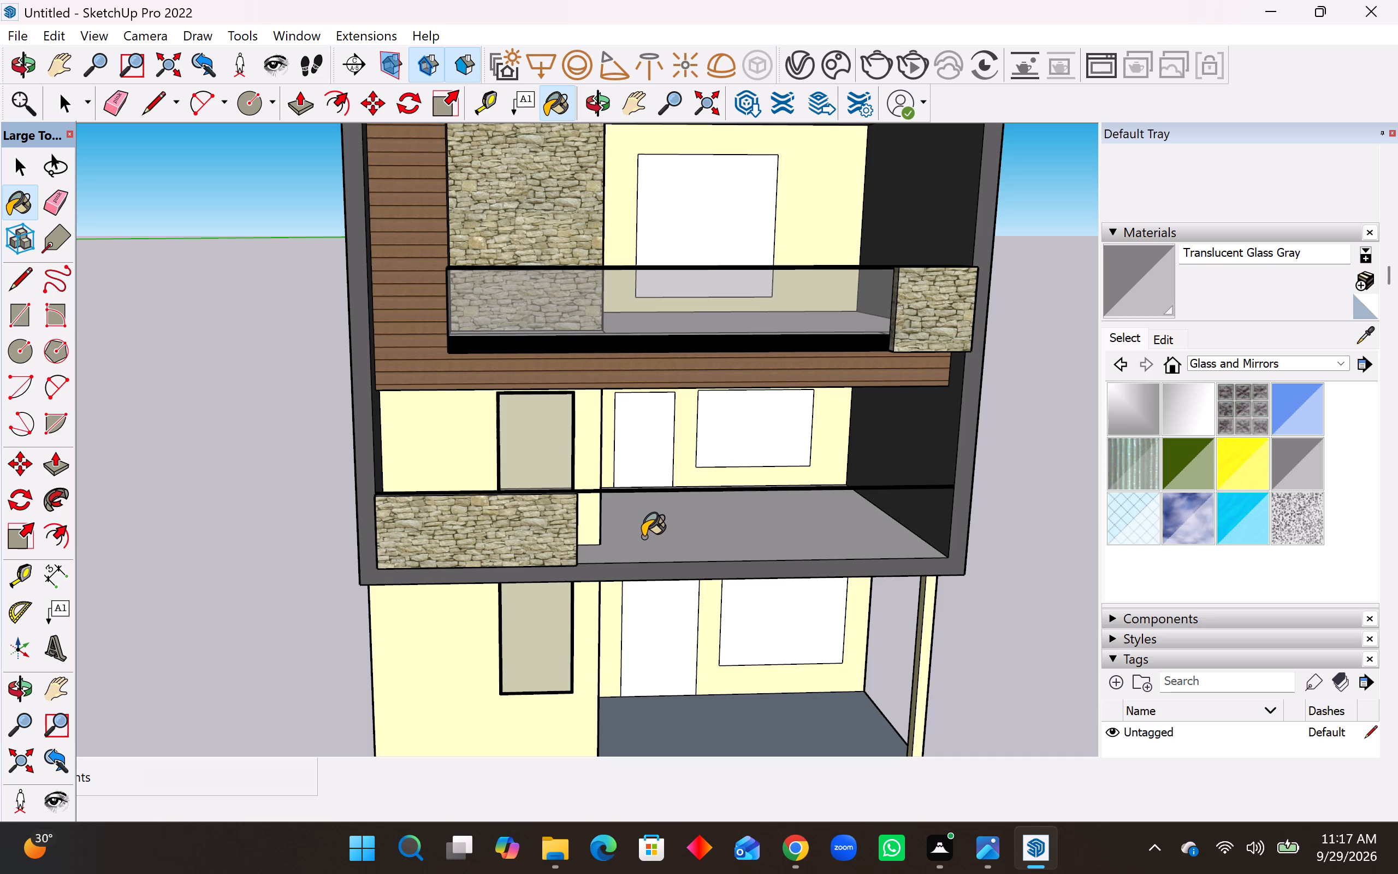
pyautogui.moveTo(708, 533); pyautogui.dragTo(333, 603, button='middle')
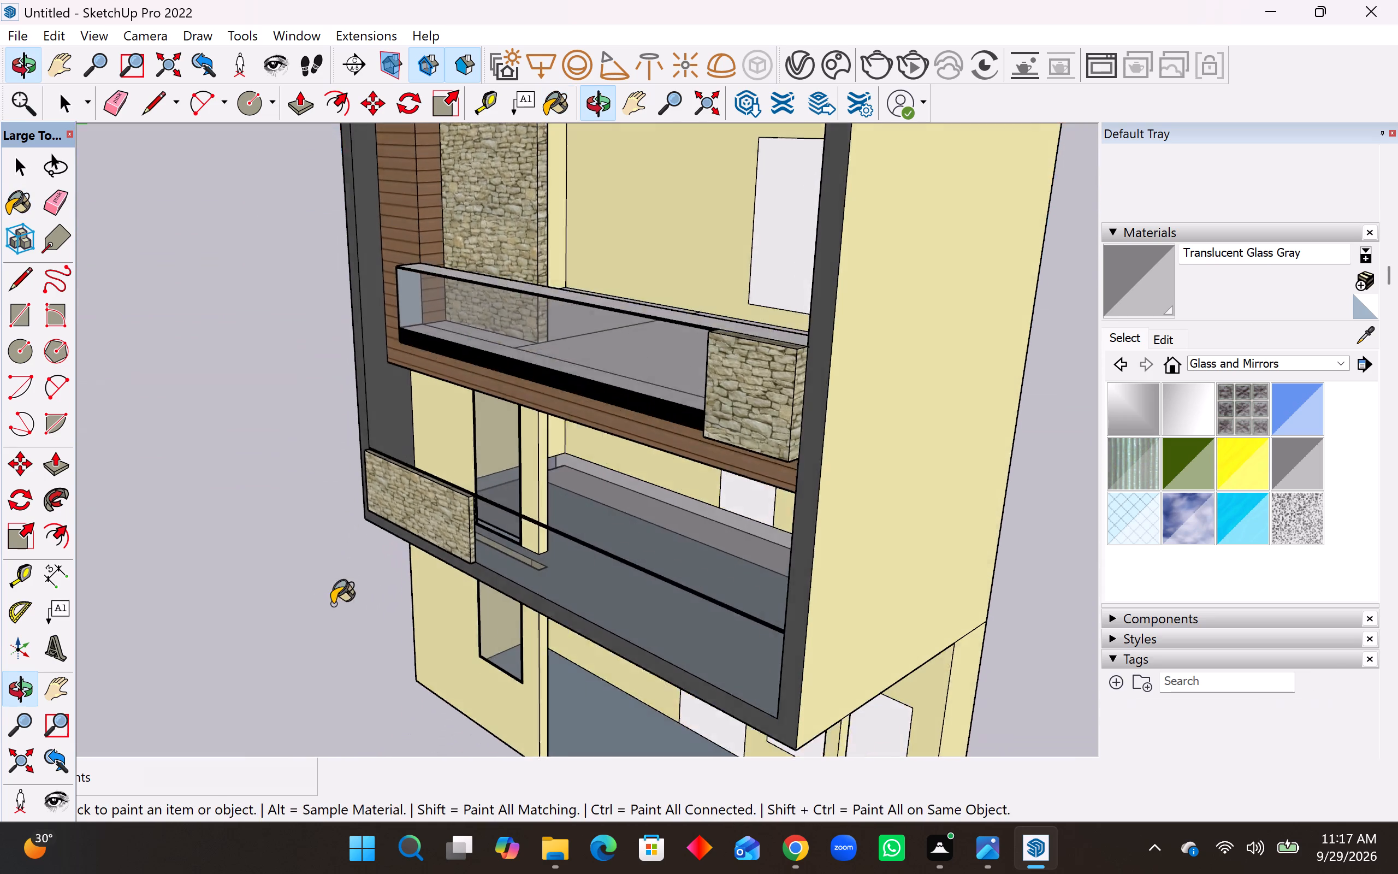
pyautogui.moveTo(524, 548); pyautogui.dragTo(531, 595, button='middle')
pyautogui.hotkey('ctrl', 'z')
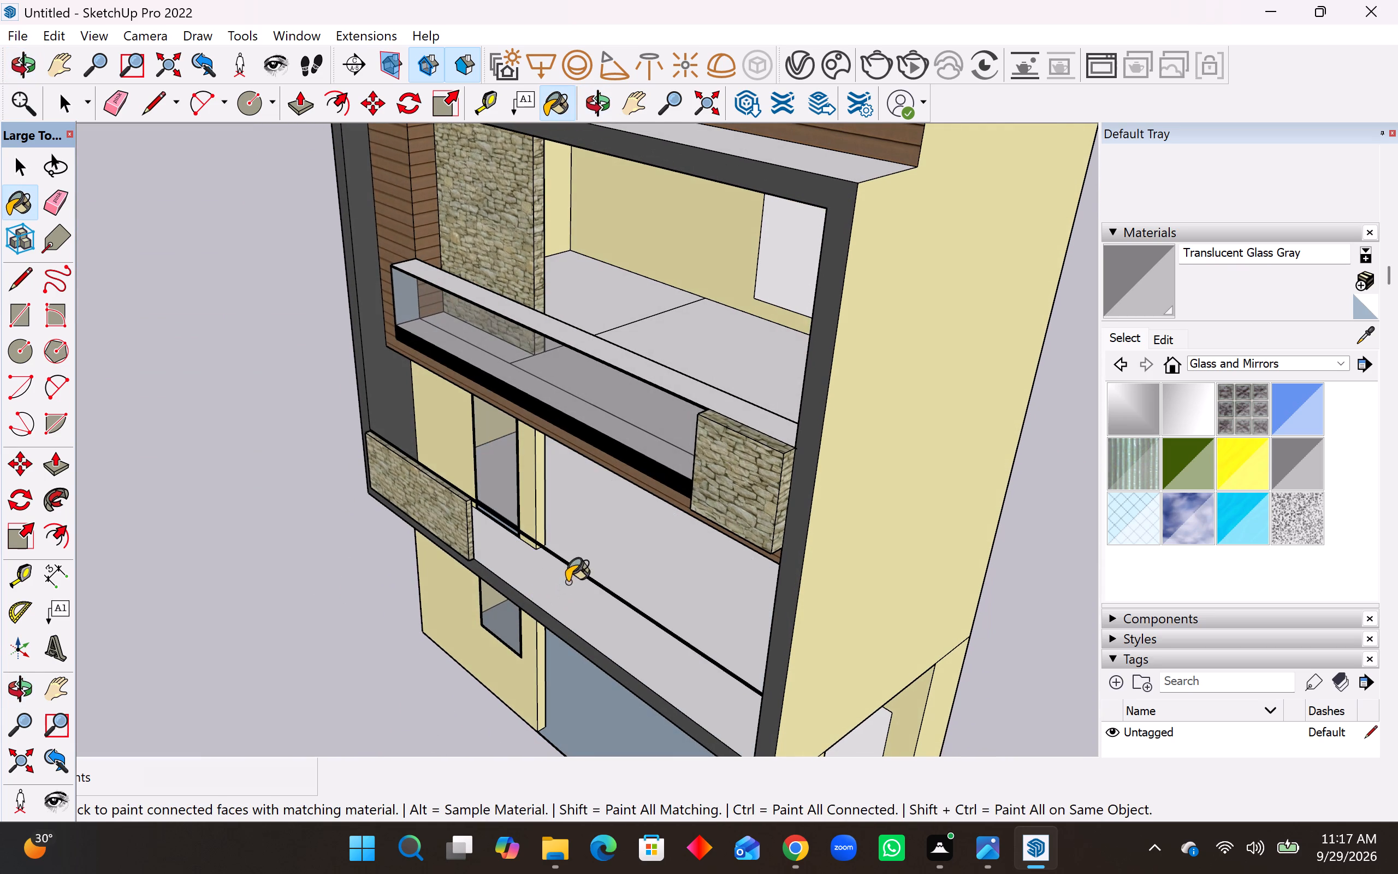
# Draw a vertical rectangle about 30' 11" by 6' filling the middle balcony's railing opening, from the stone panel to the right frame wall.
pyautogui.moveTo(567, 582); pyautogui.dragTo(943, 330, button='middle')
pyautogui.moveTo(780, 518); pyautogui.dragTo(654, 518, button='middle')
pyautogui.moveTo(644, 518); pyautogui.dragTo(747, 554, button='middle')
pyautogui.moveTo(920, 536); pyautogui.dragTo(959, 533, button='middle')
pyautogui.moveTo(897, 519); pyautogui.dragTo(895, 533, button='middle')
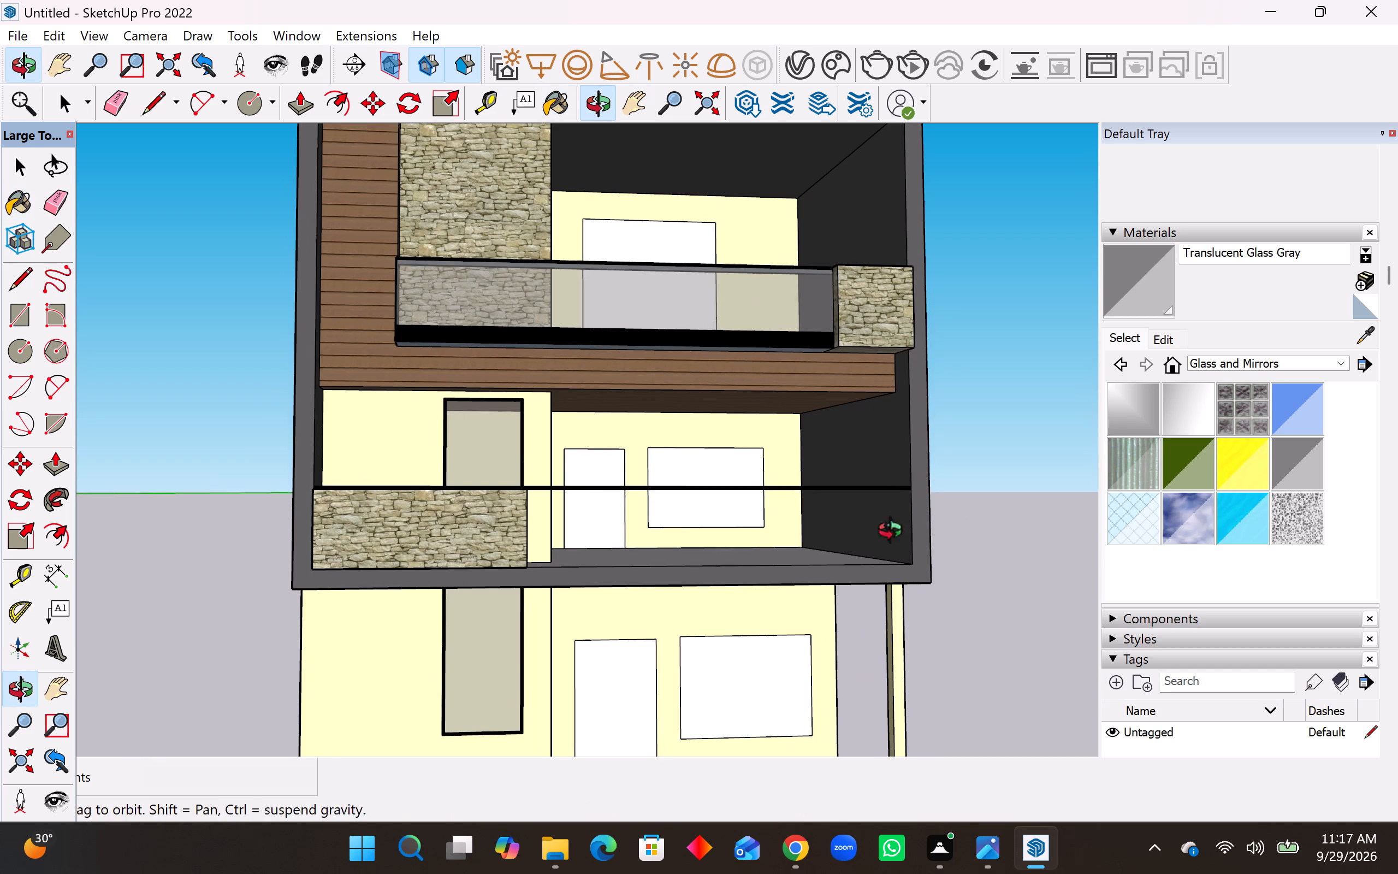
pyautogui.moveTo(895, 533); pyautogui.dragTo(895, 547, button='middle')
pyautogui.moveTo(696, 576); pyautogui.dragTo(689, 712, button='middle')
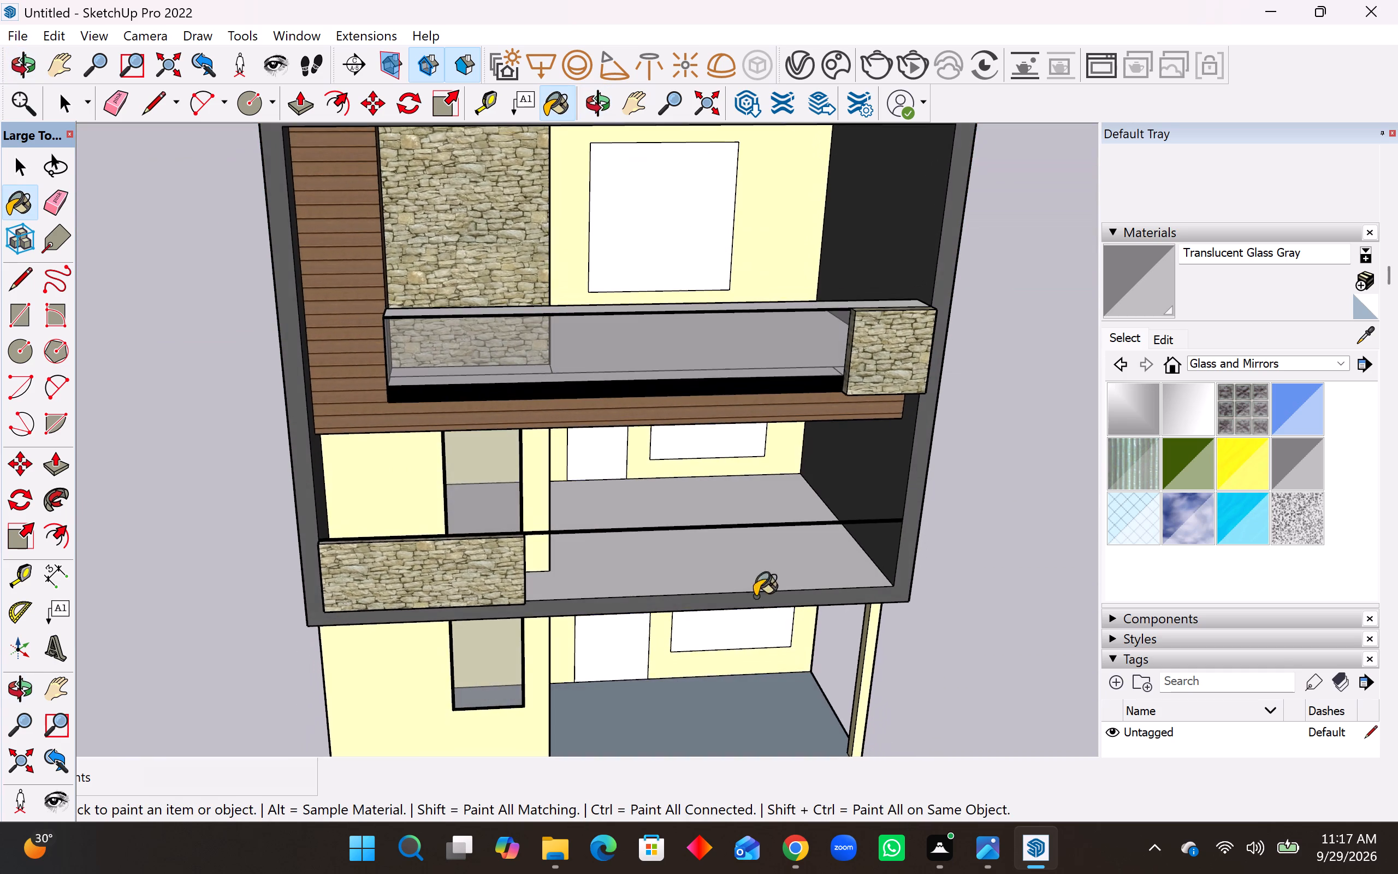
pyautogui.scroll(7, 779, 588)
pyautogui.moveTo(785, 592); pyautogui.dragTo(742, 636, button='middle')
pyautogui.scroll(-1, 785, 592)
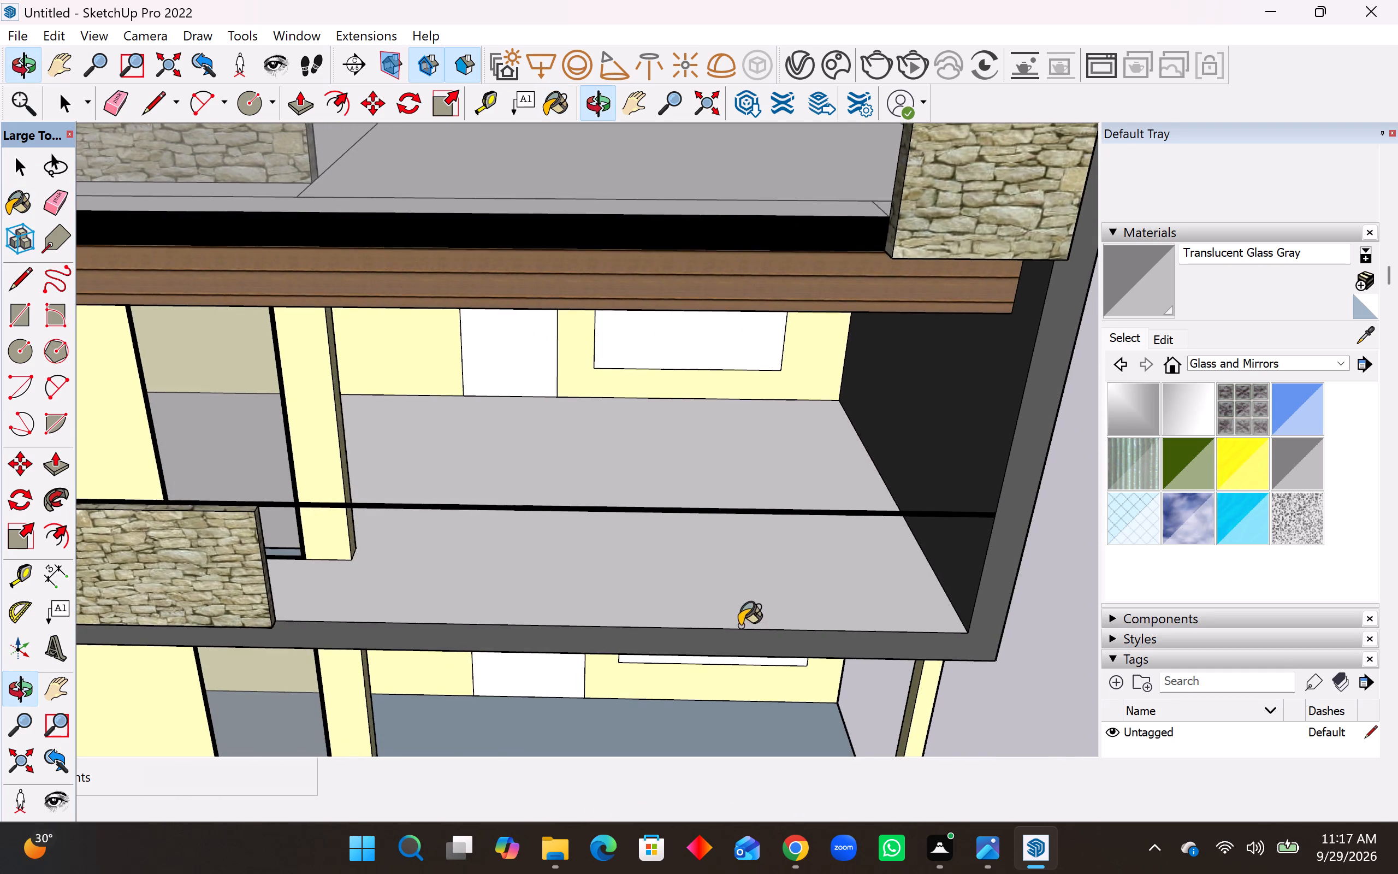
pyautogui.scroll(-6, 762, 617)
pyautogui.moveTo(760, 603); pyautogui.dragTo(405, 579, button='middle')
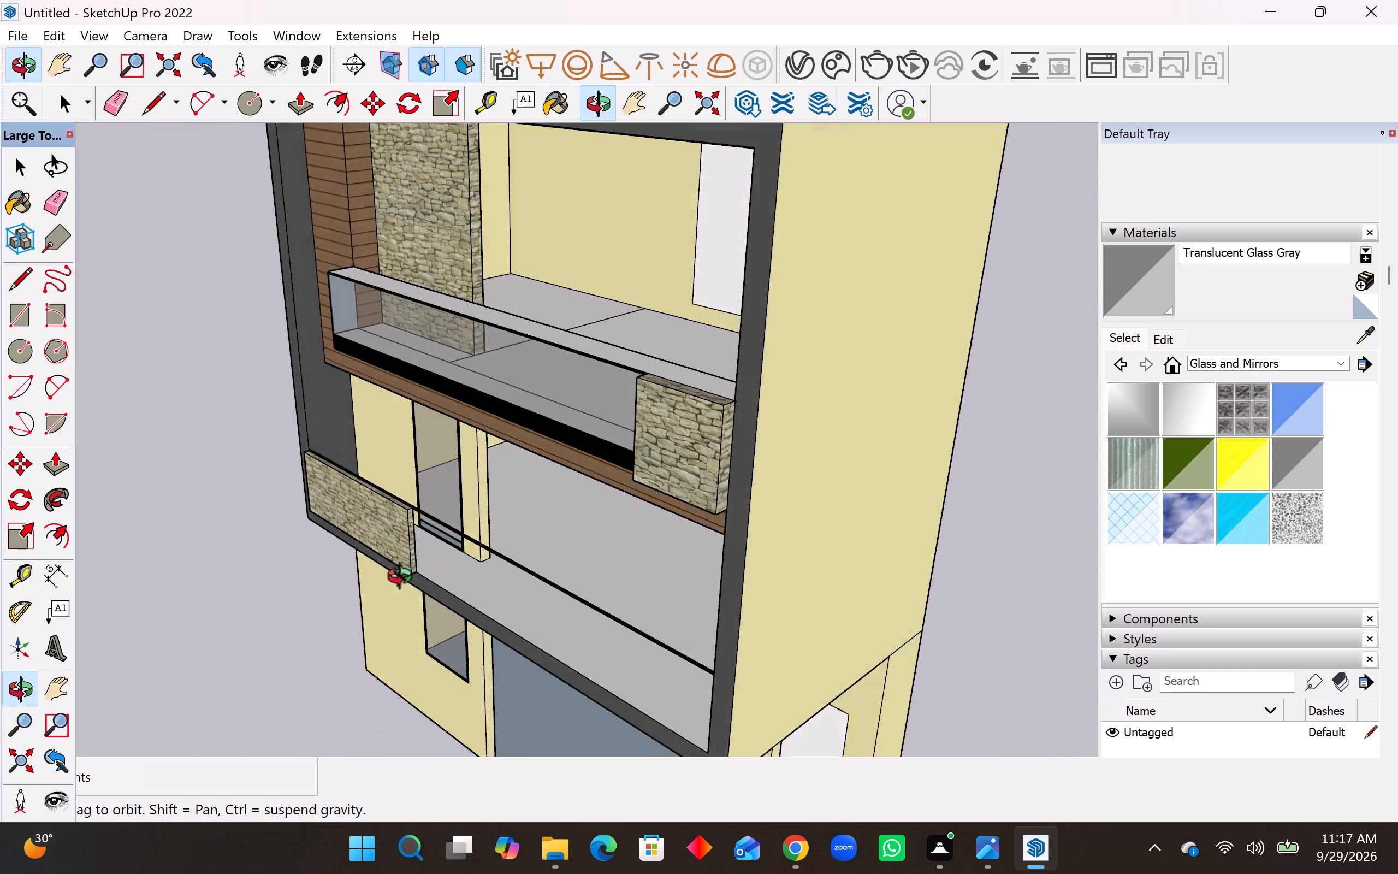
pyautogui.moveTo(405, 579); pyautogui.dragTo(721, 581, button='middle')
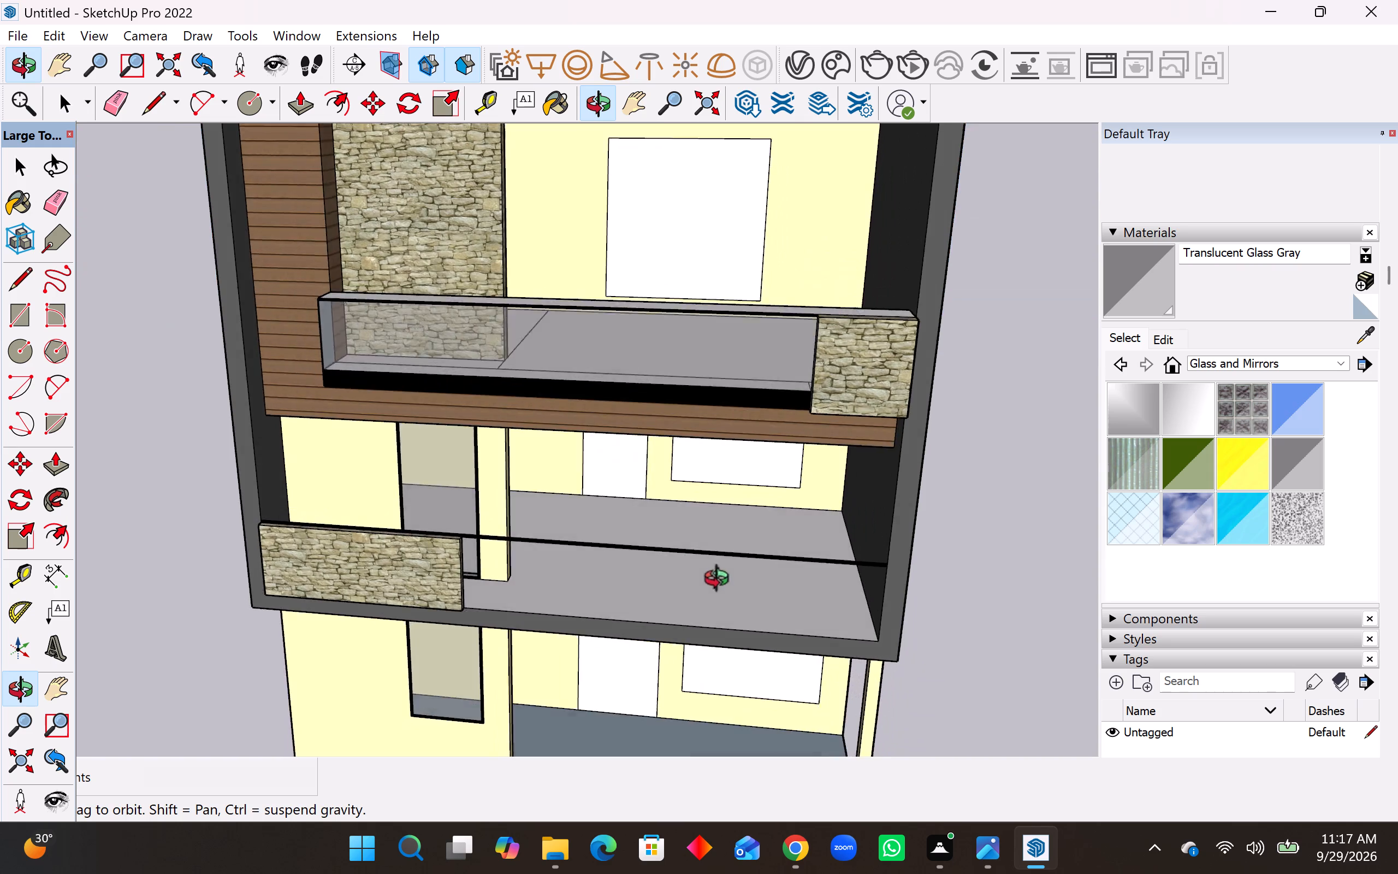
pyautogui.moveTo(721, 581); pyautogui.dragTo(780, 540, button='middle')
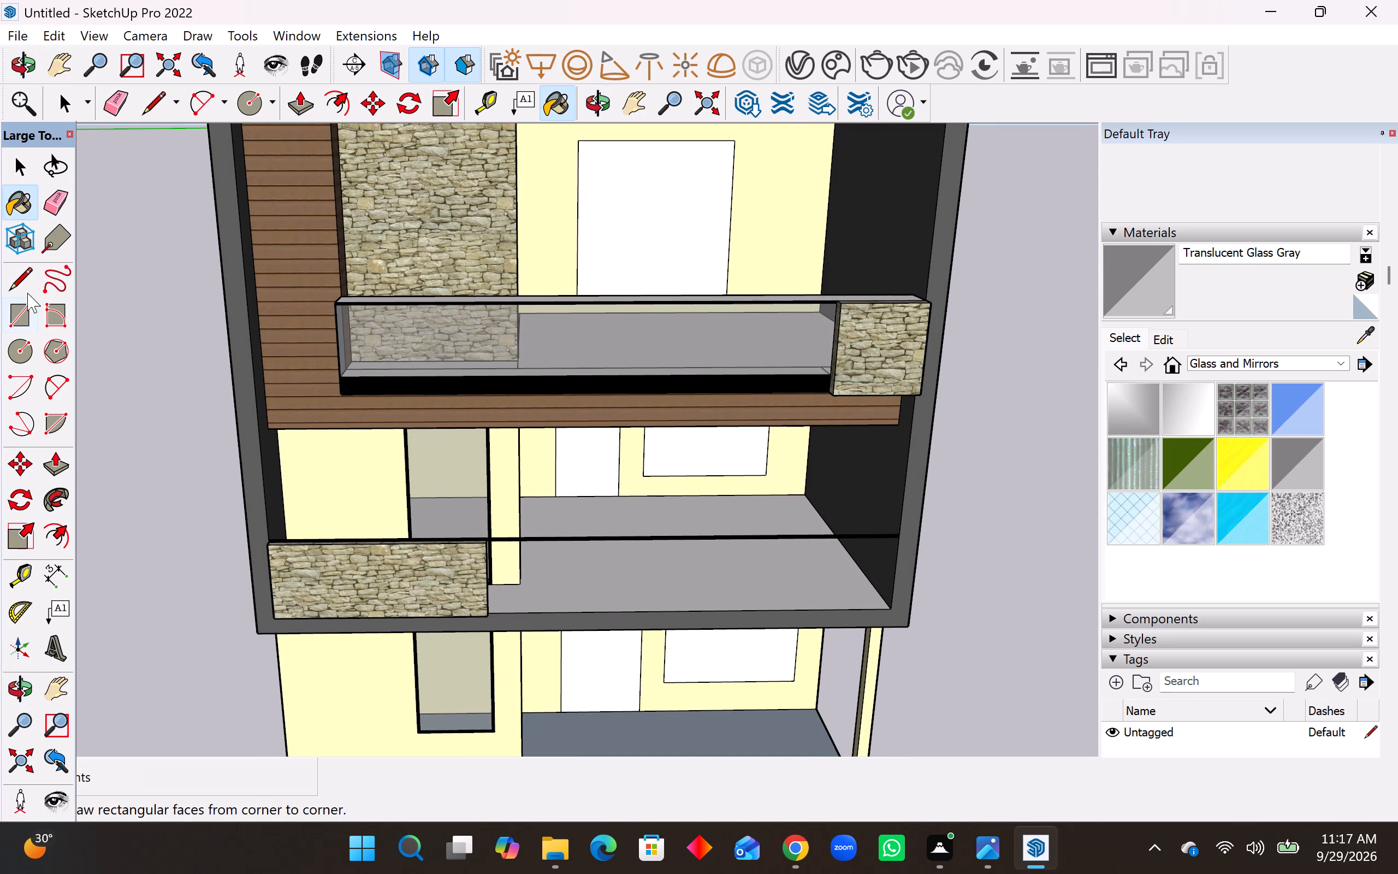
pyautogui.click(26, 317)
pyautogui.scroll(4, 696, 610)
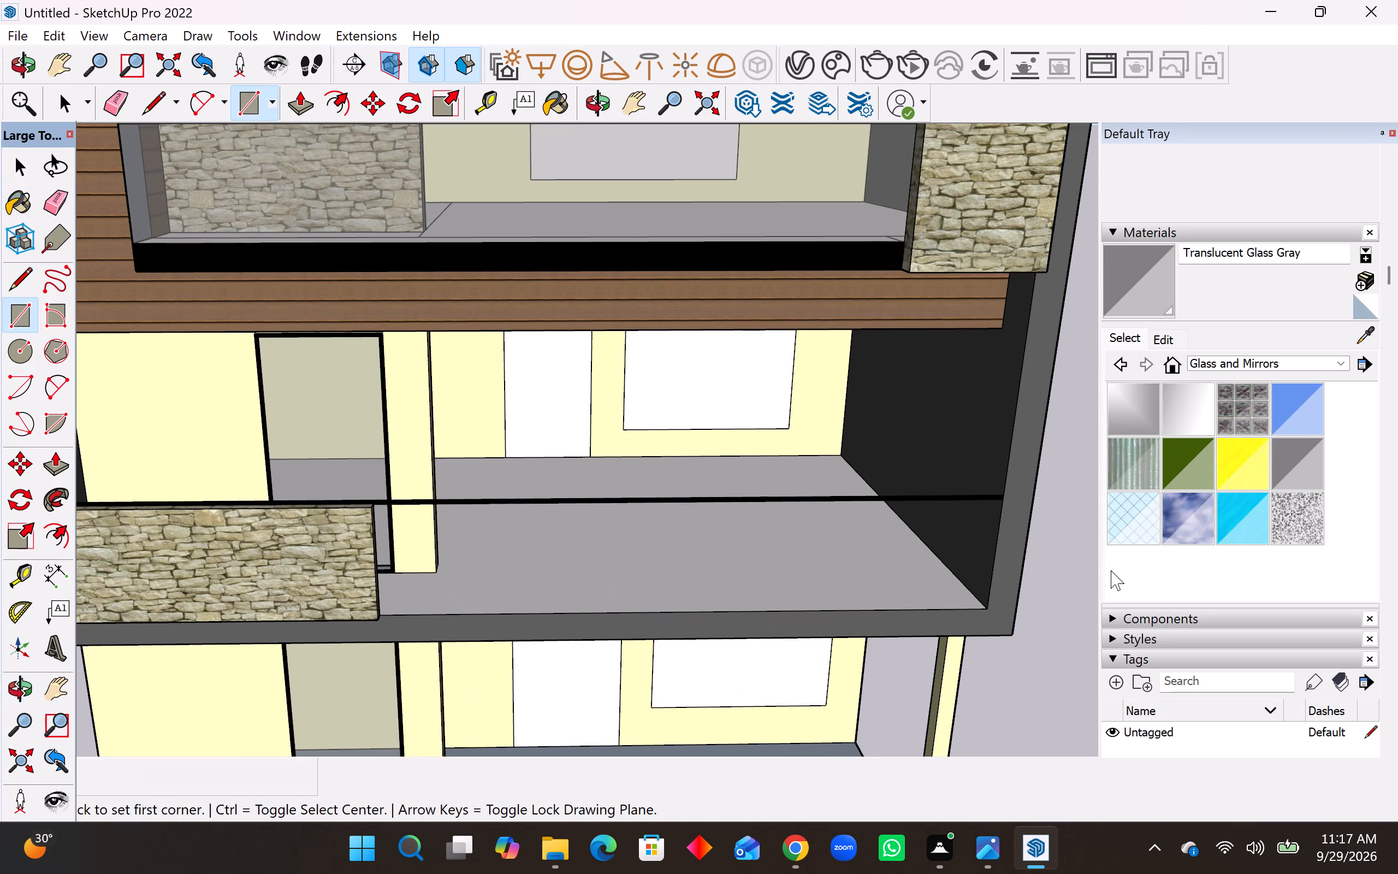
pyautogui.click(987, 612)
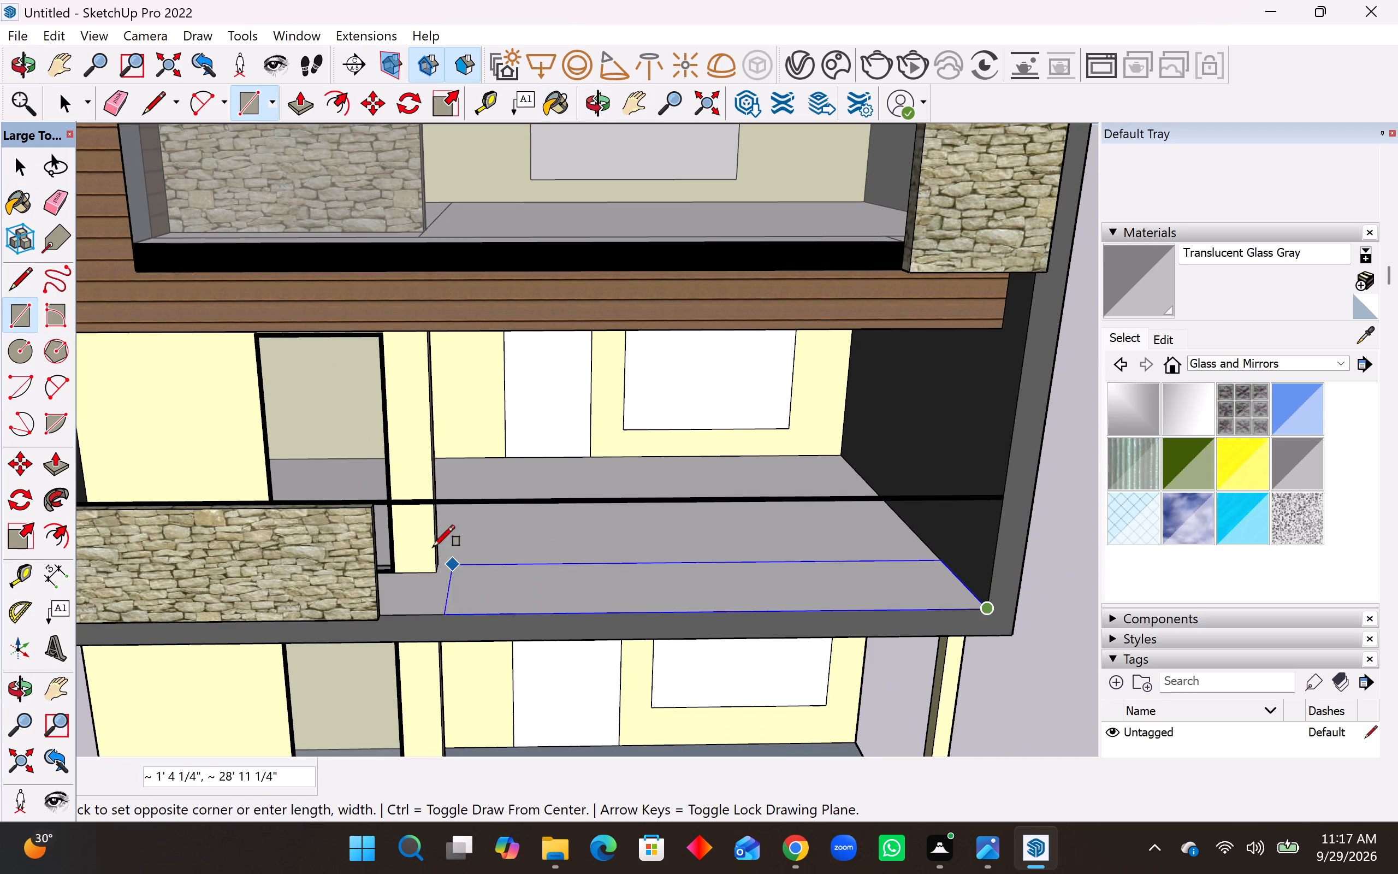
pyautogui.click(380, 505)
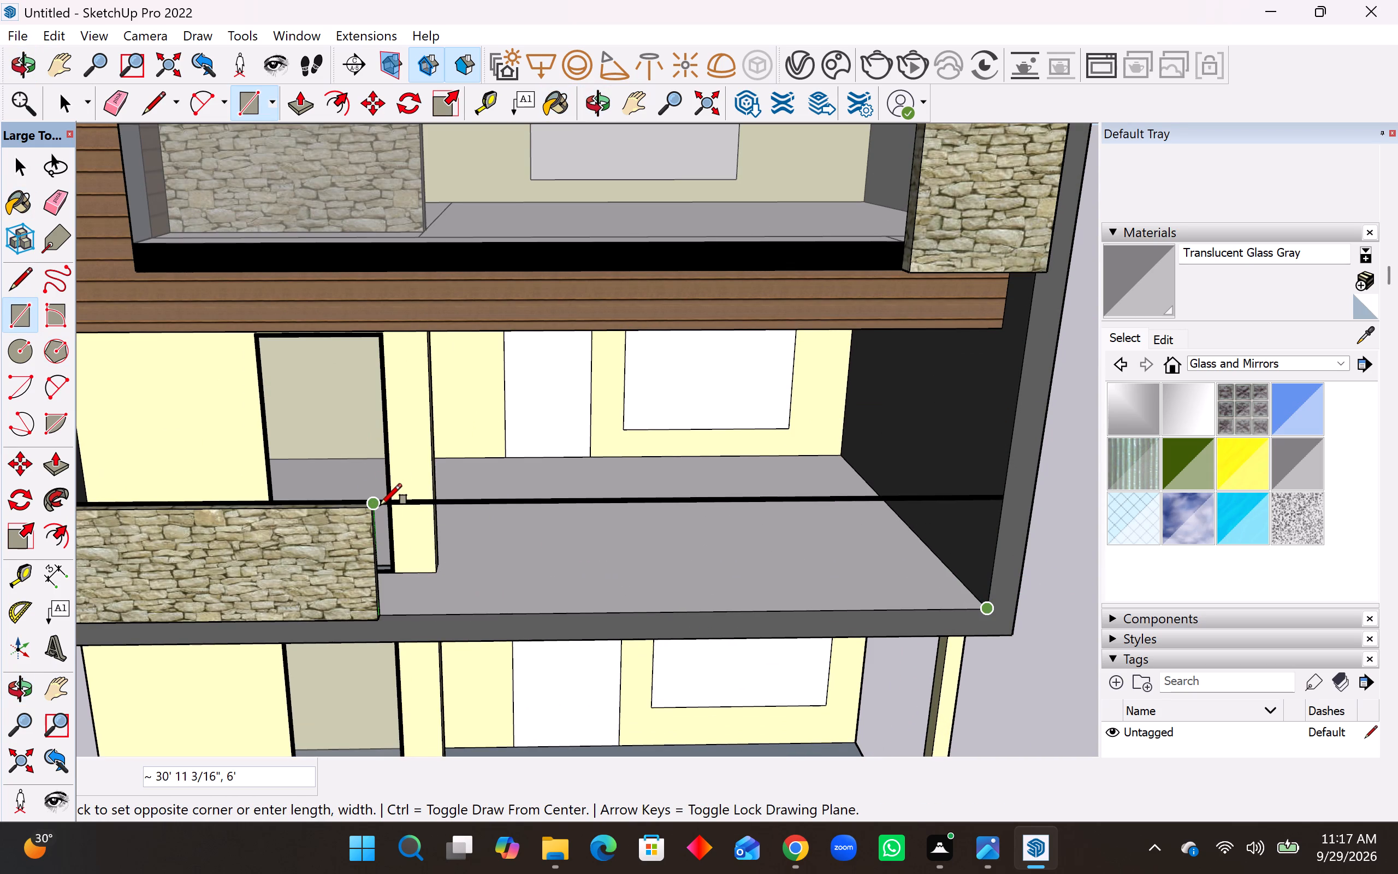
# Paint the new middle-floor balcony railing face with Translucent Glass Gray.
pyautogui.click(1192, 413)
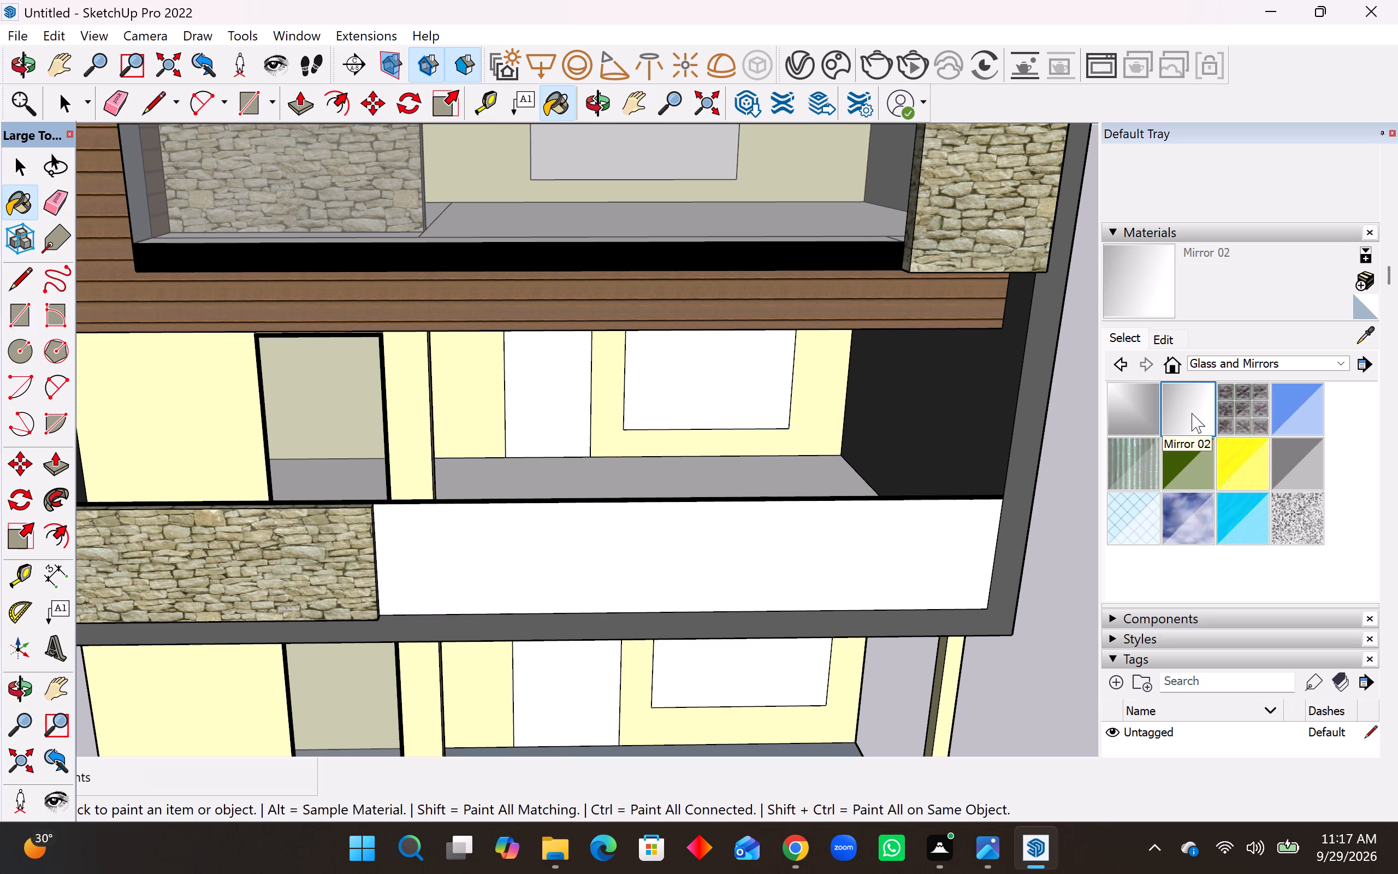
pyautogui.click(1290, 465)
pyautogui.click(814, 553)
# Examine the whole front facade, checking the glass railings and tall windows from near and far.
pyautogui.moveTo(856, 573); pyautogui.dragTo(837, 530, button='middle')
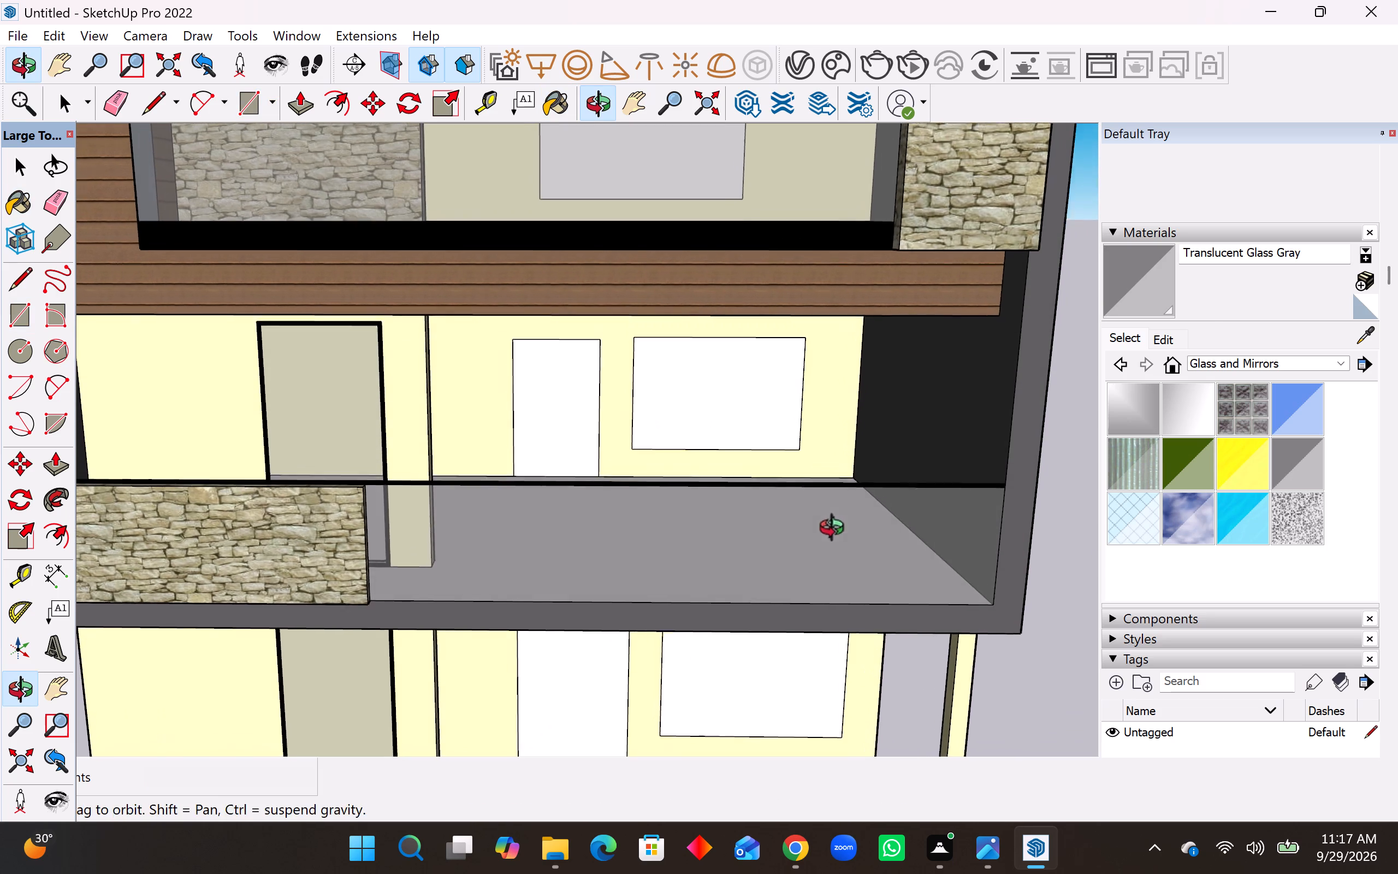
pyautogui.moveTo(837, 530); pyautogui.dragTo(836, 530, button='middle')
pyautogui.scroll(-7, 661, 598)
pyautogui.moveTo(671, 590); pyautogui.dragTo(684, 529, button='middle')
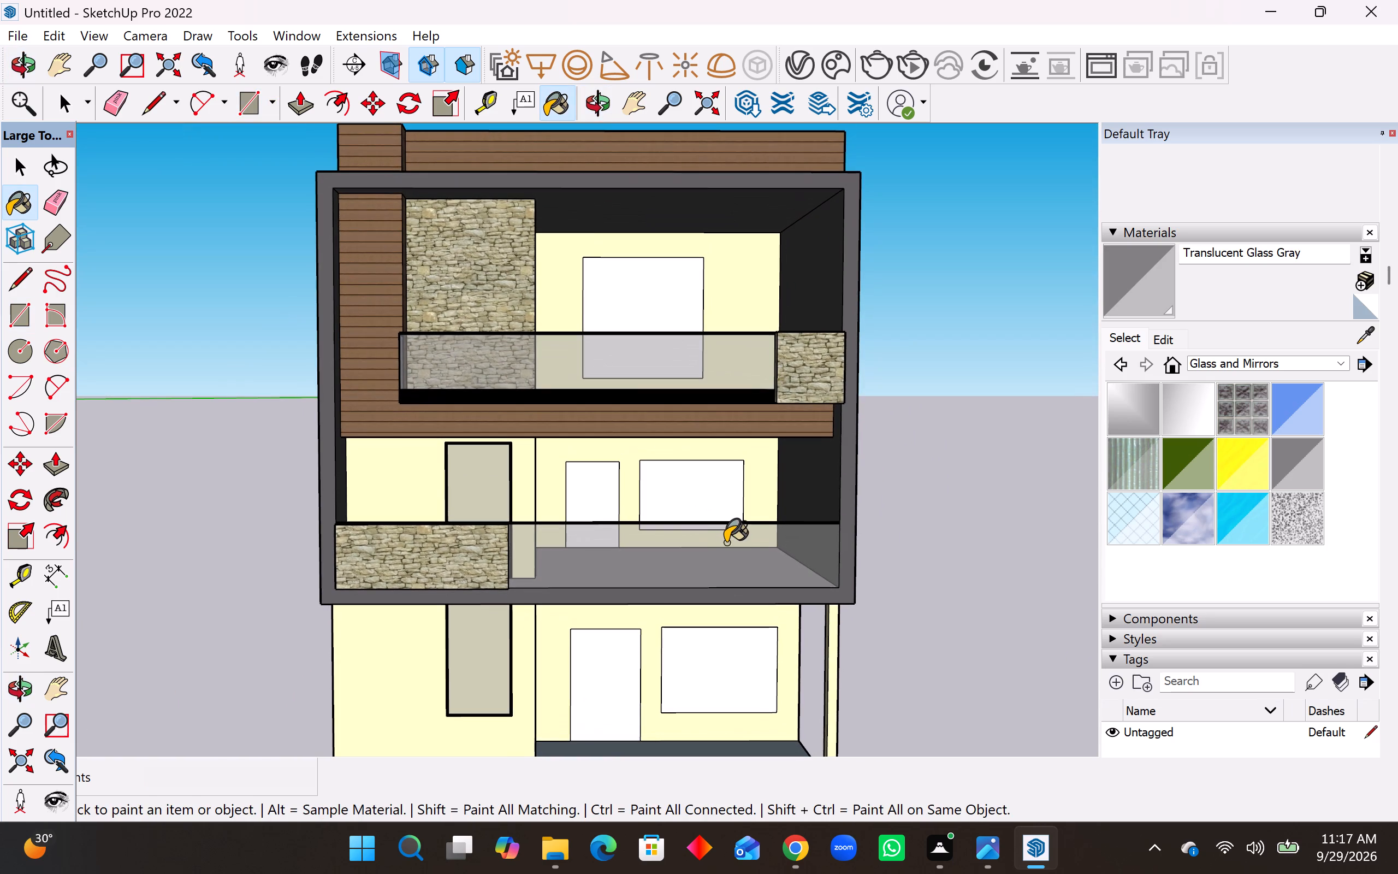
pyautogui.press('space')
pyautogui.scroll(-6, 693, 576)
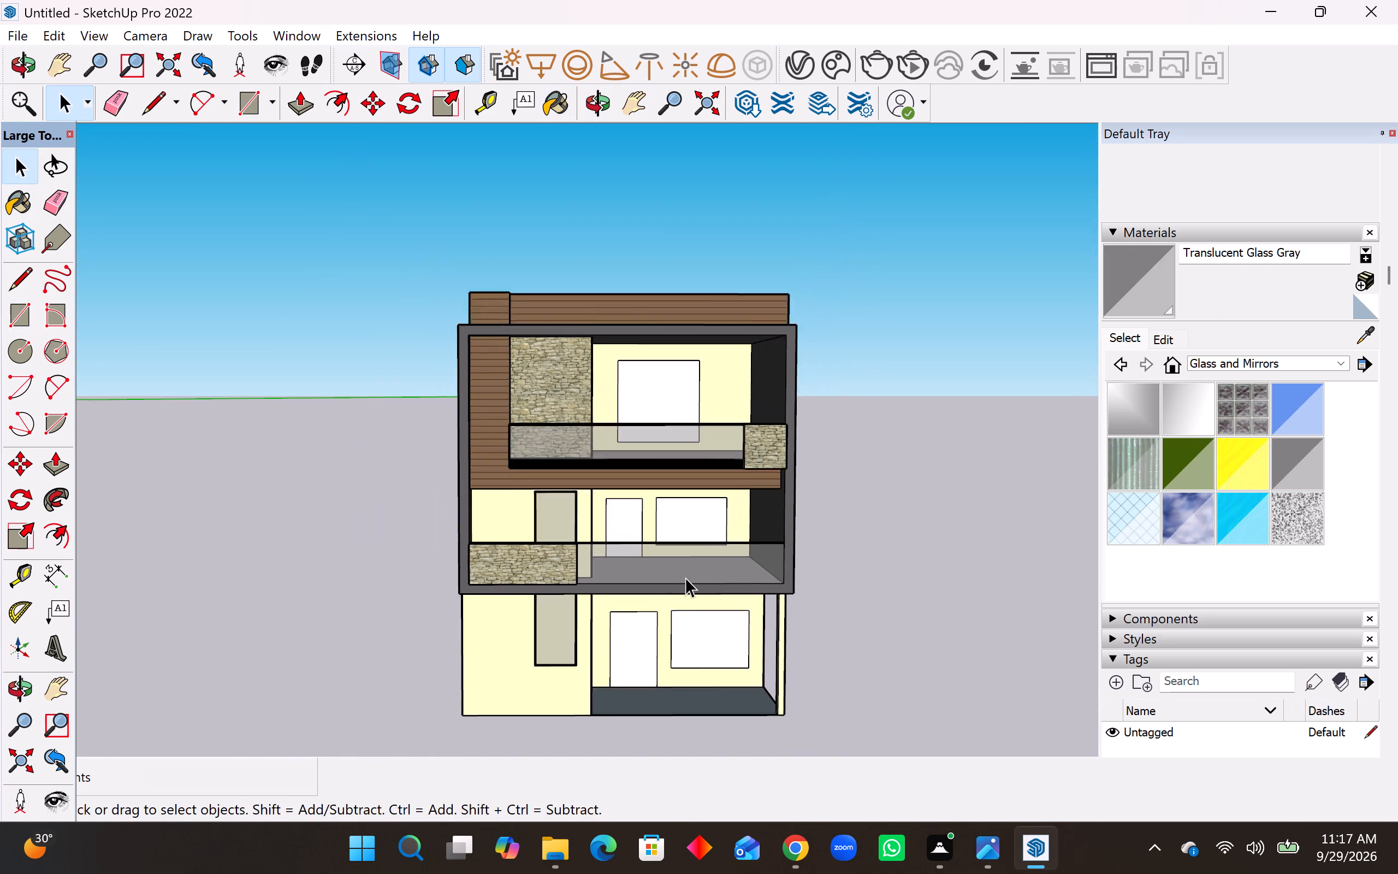
pyautogui.scroll(-1, 685, 577)
pyautogui.scroll(3, 869, 570)
pyautogui.scroll(-2, 832, 545)
pyautogui.moveTo(809, 633); pyautogui.dragTo(796, 606, button='middle')
pyautogui.scroll(4, 766, 645)
pyautogui.moveTo(757, 647); pyautogui.dragTo(772, 643, button='middle')
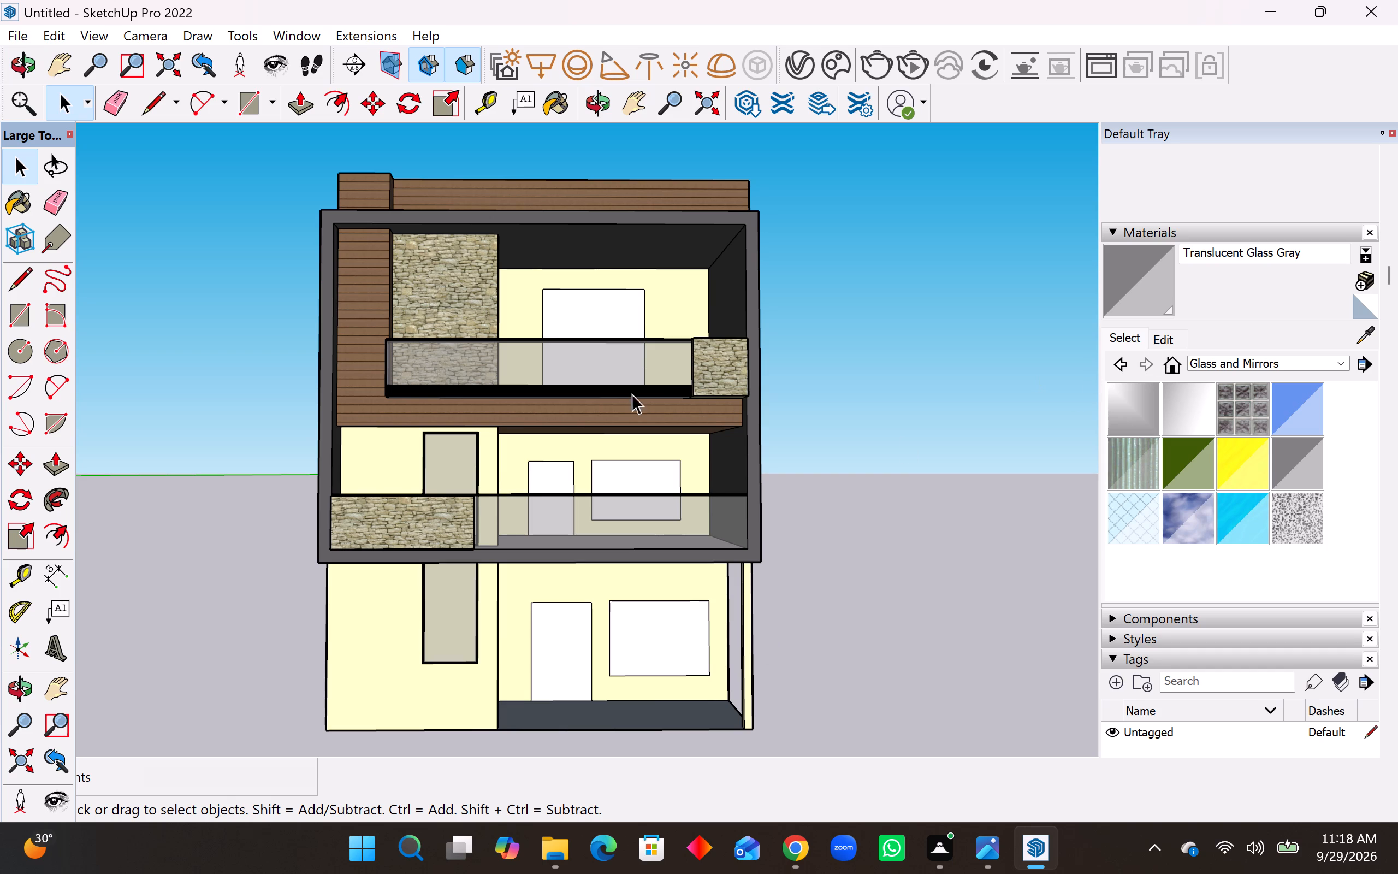
# Open the brown siding face's Cladding Siding Tan material settings for review, and close them.
pyautogui.click(364, 384)
pyautogui.click(1169, 340)
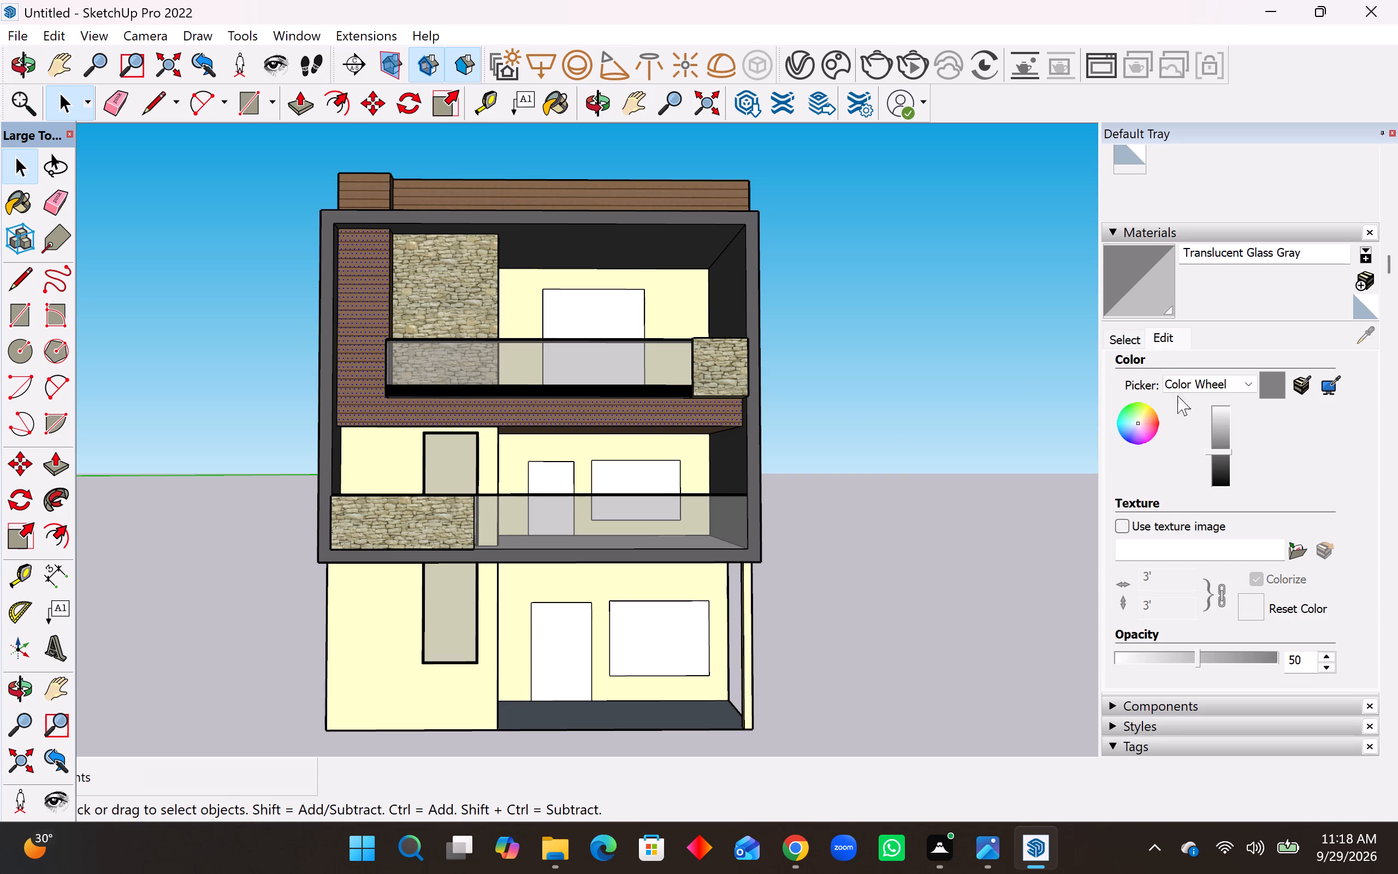
pyautogui.doubleClick(366, 328)
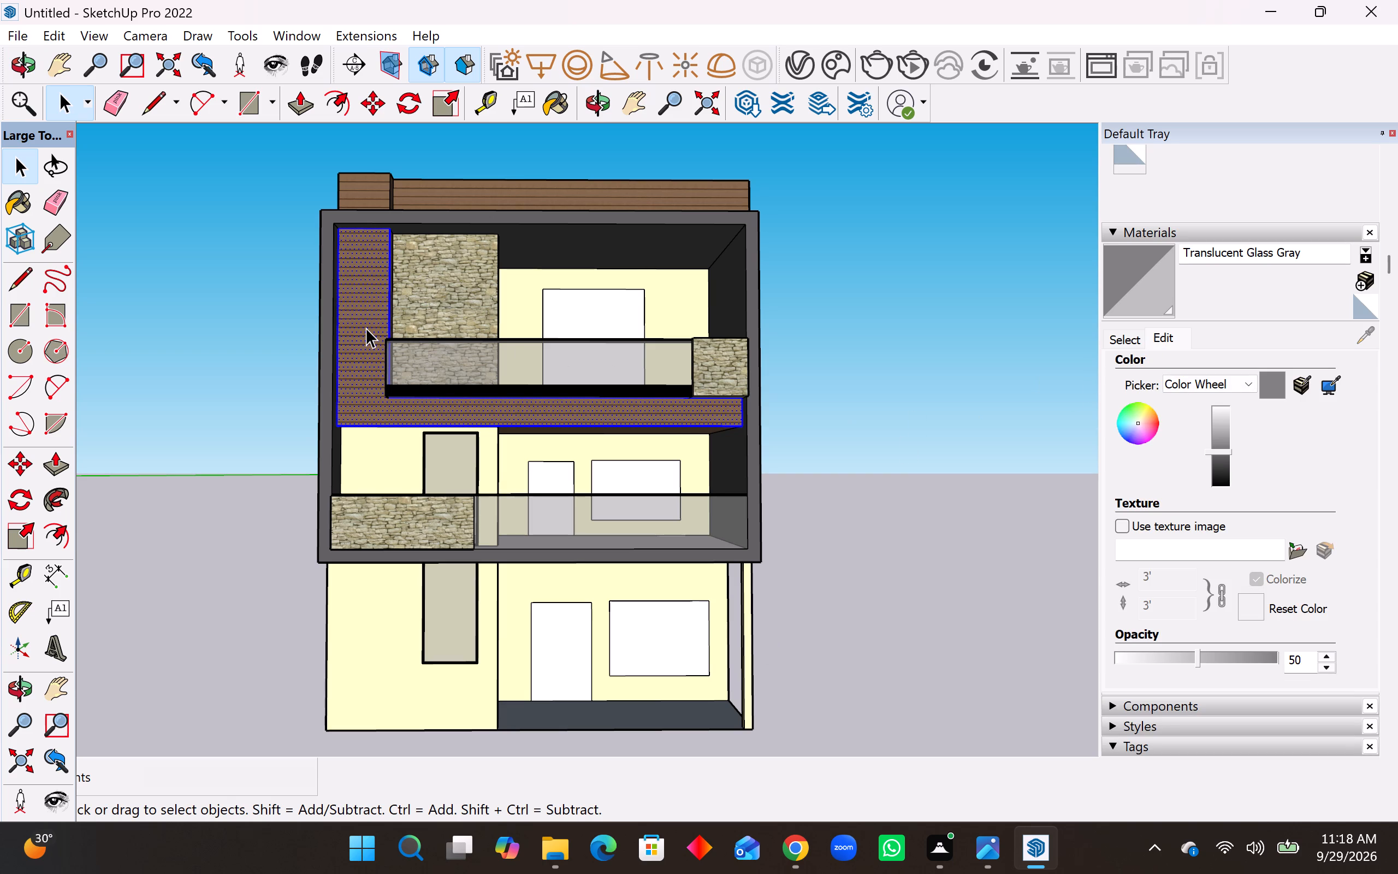
pyautogui.click(367, 329)
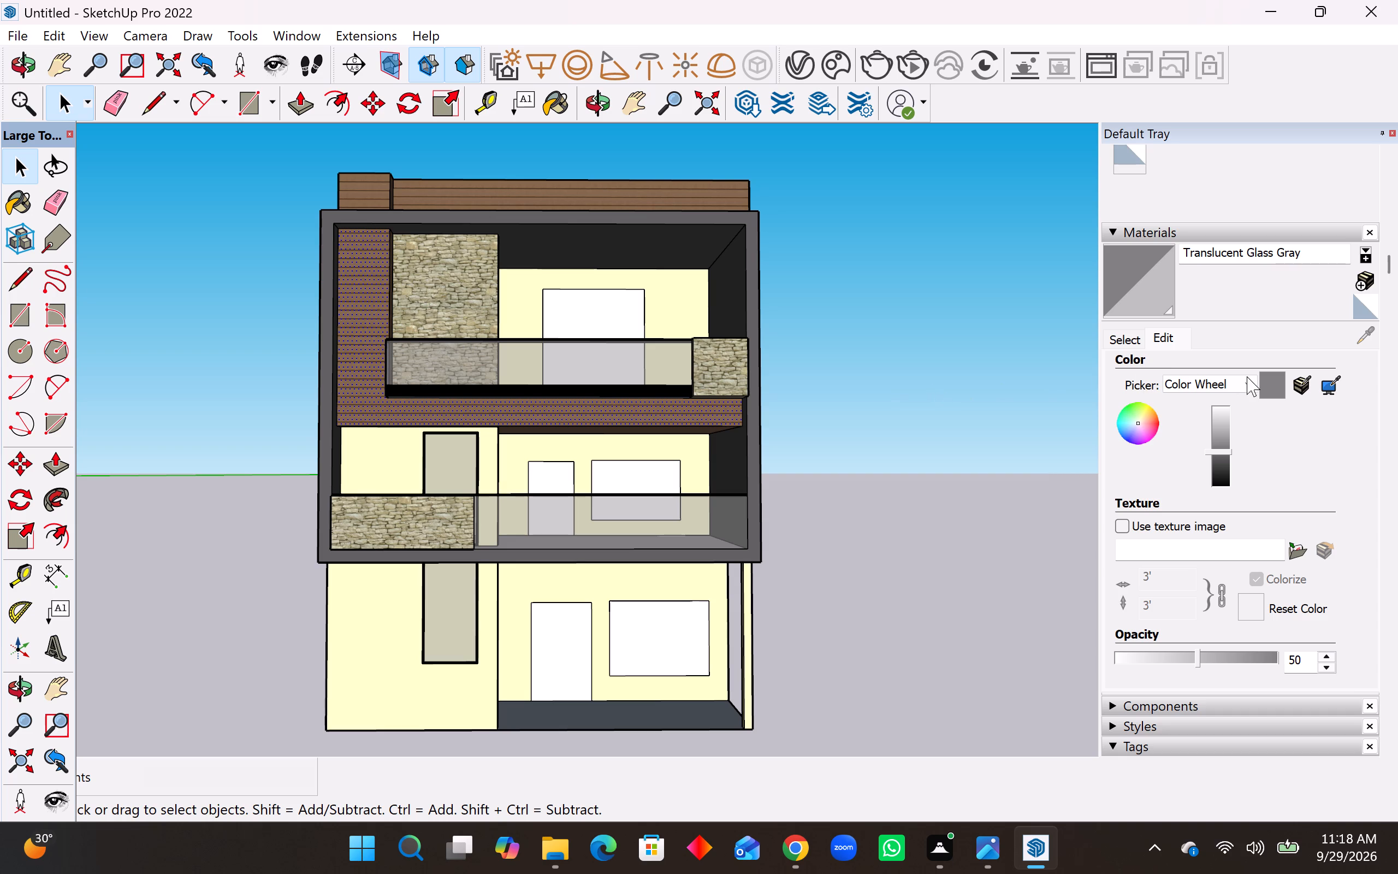
pyautogui.scroll(3, 1171, 349)
pyautogui.click(1131, 228)
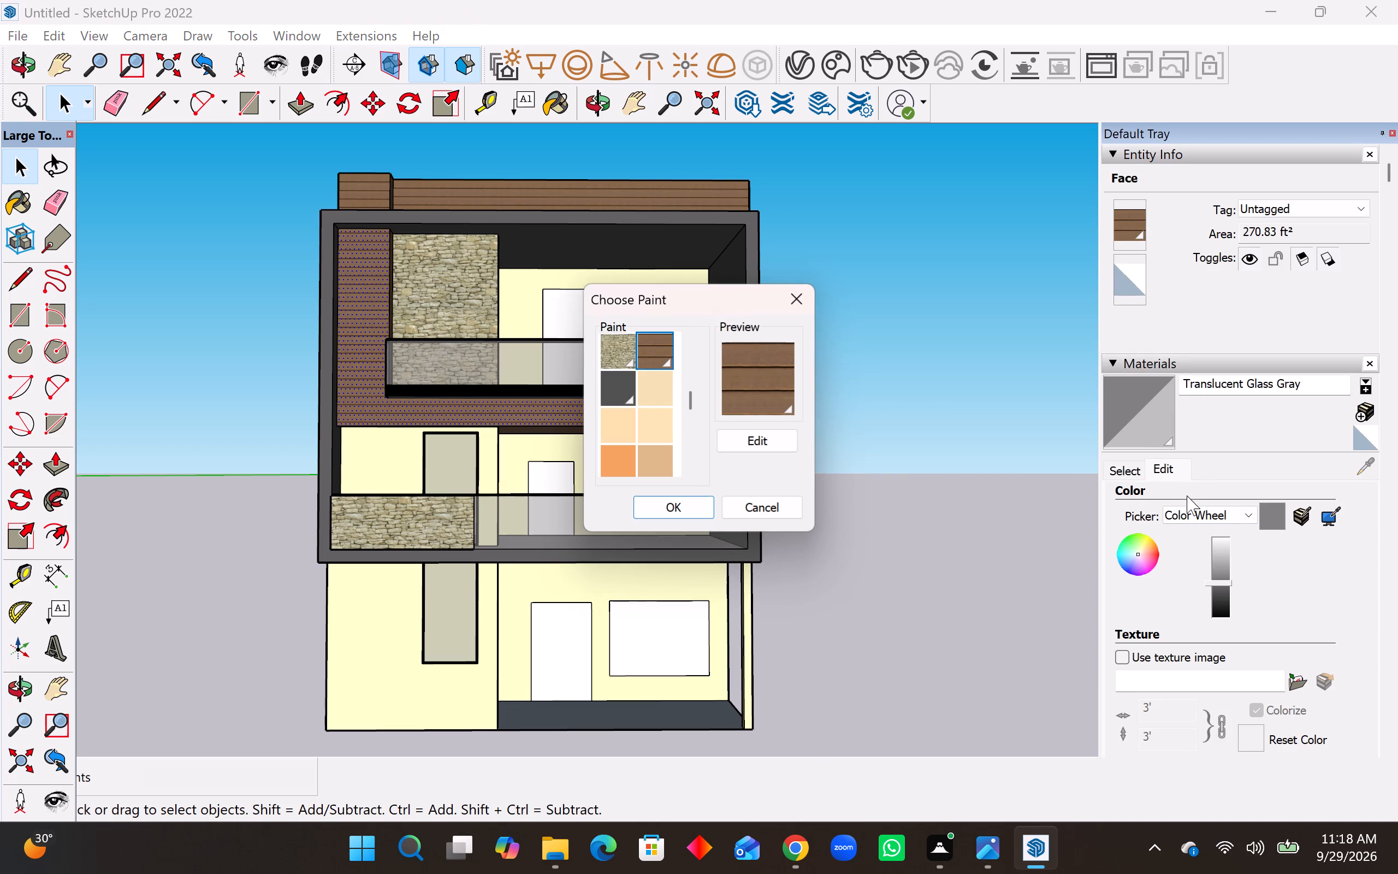
pyautogui.click(747, 445)
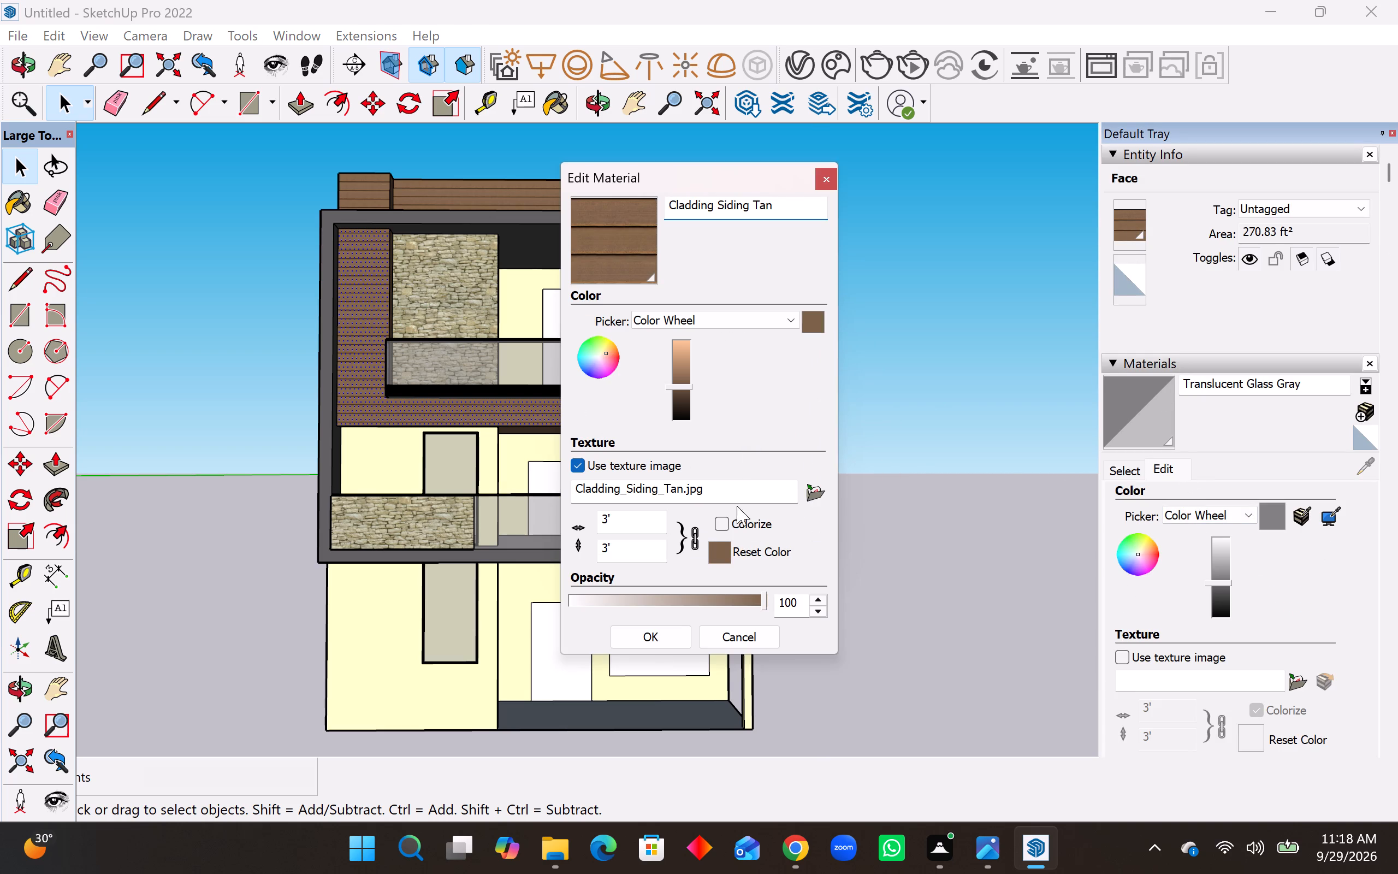
pyautogui.click(675, 386)
pyautogui.click(945, 354)
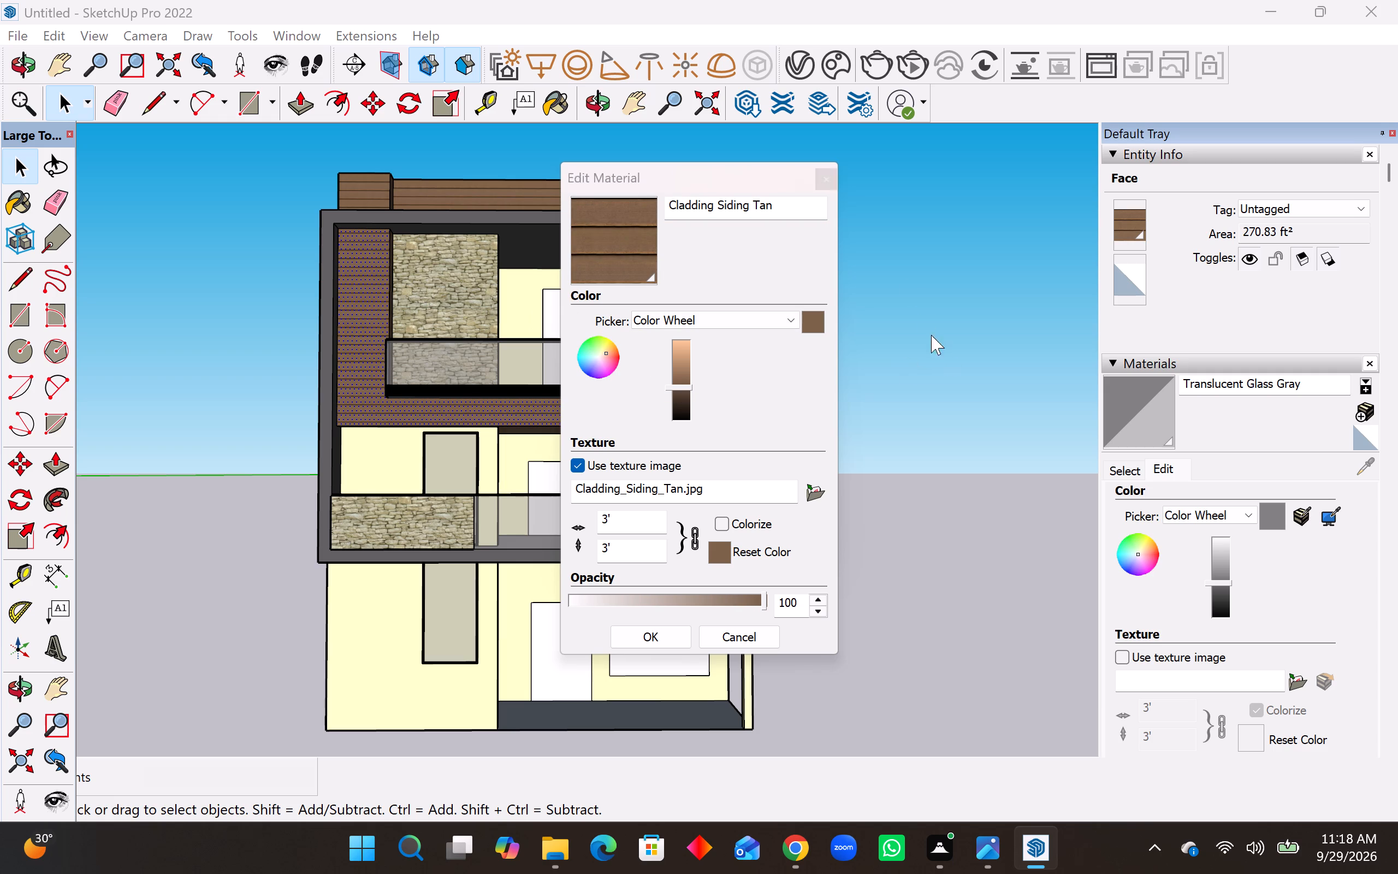
pyautogui.click(833, 180)
pyautogui.click(923, 300)
pyautogui.click(803, 299)
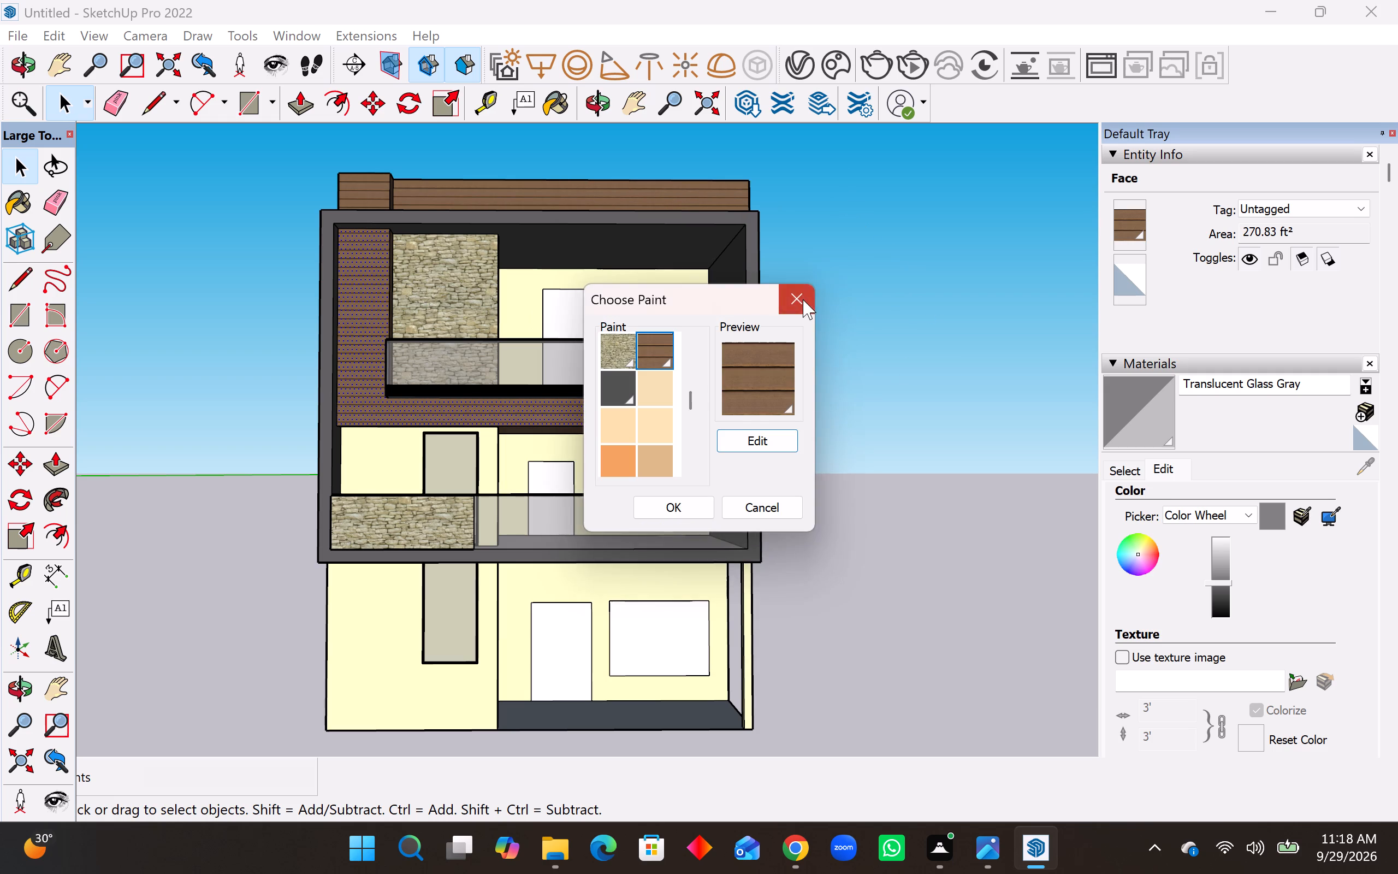
pyautogui.click(857, 375)
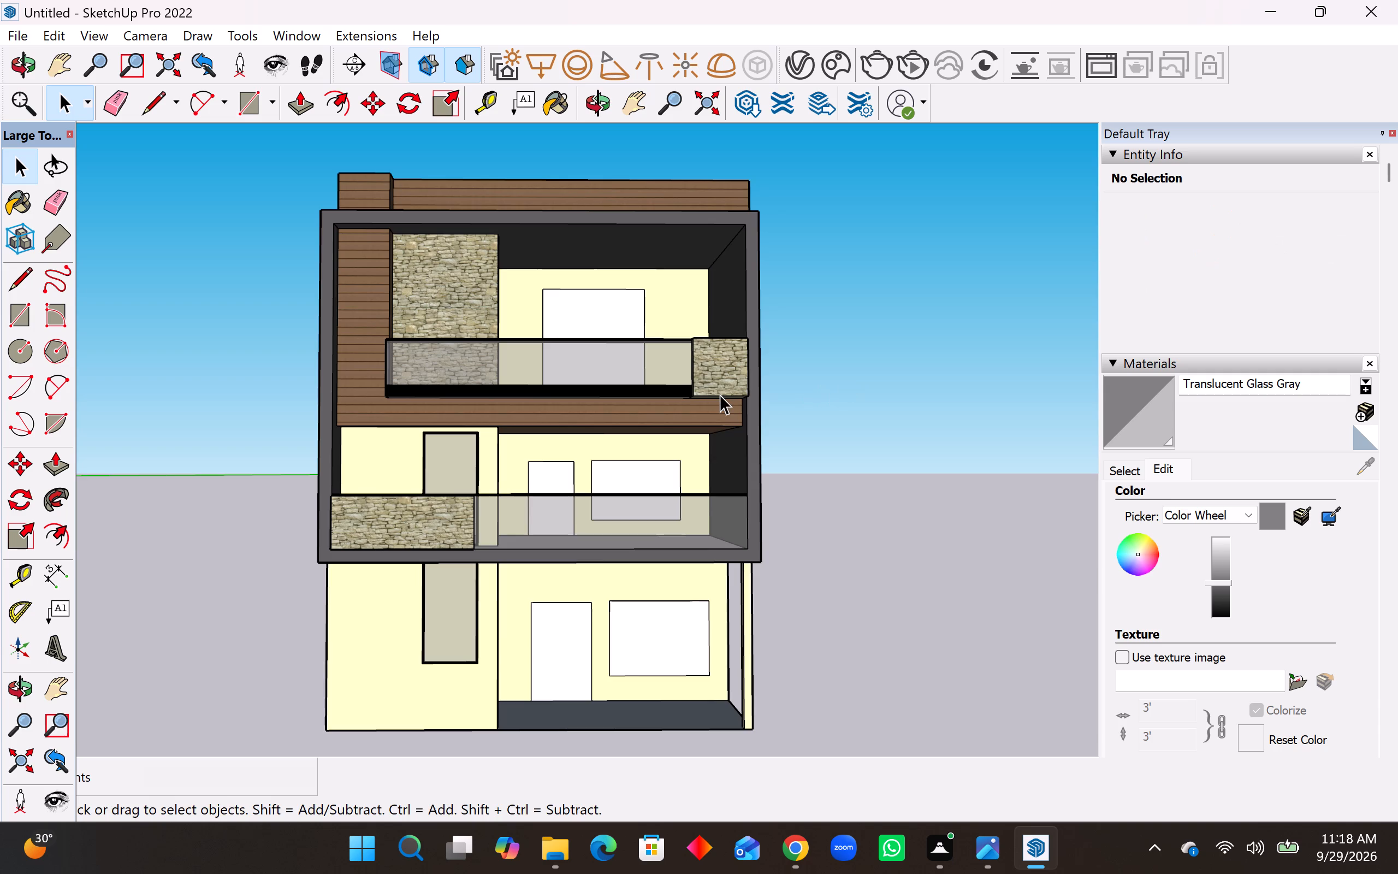
# Examine the finished materials across the whole front facade from several distances.
pyautogui.moveTo(720, 394); pyautogui.dragTo(724, 426, button='middle')
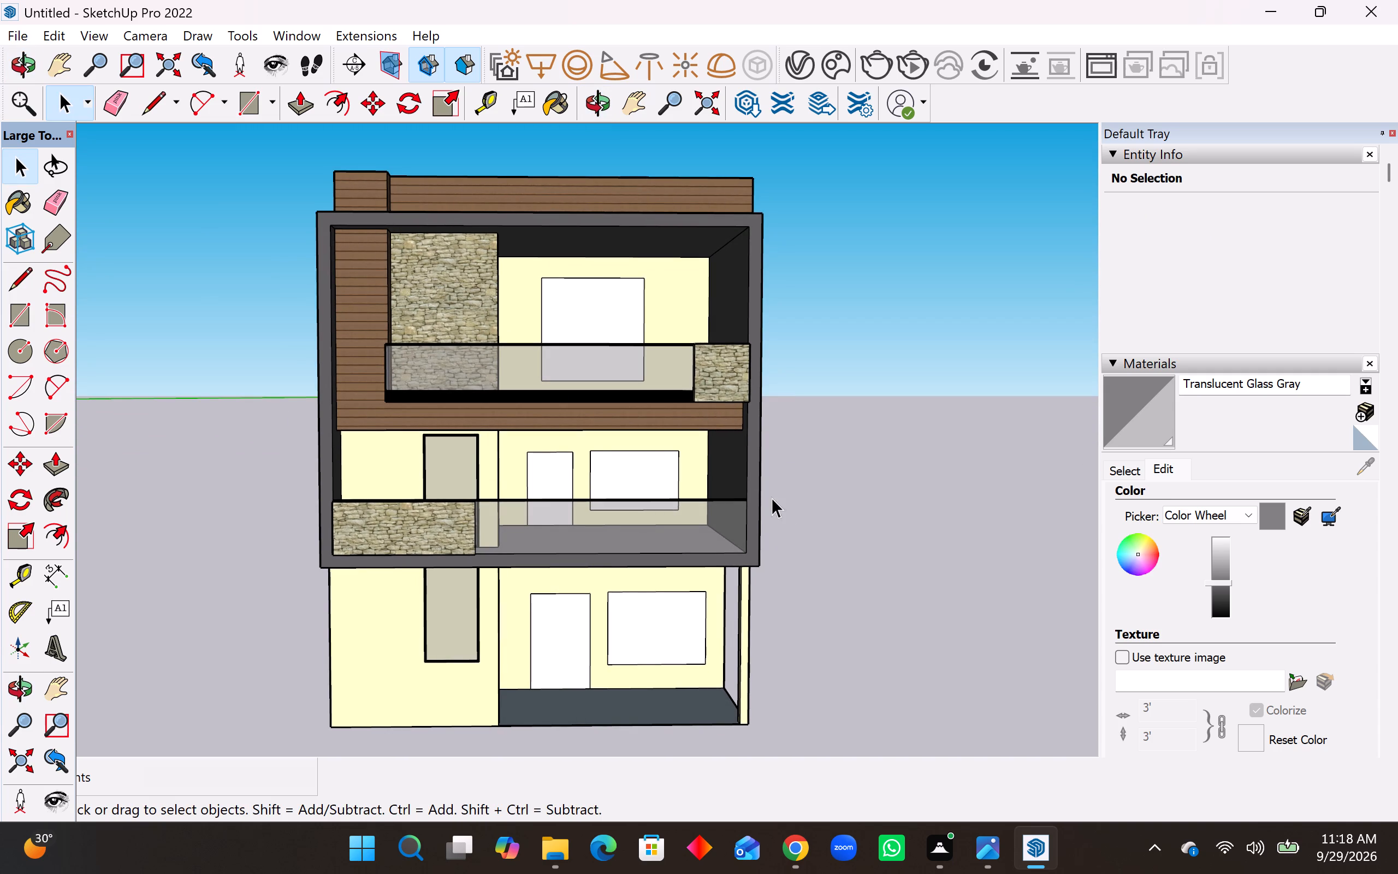
pyautogui.scroll(-3, 756, 496)
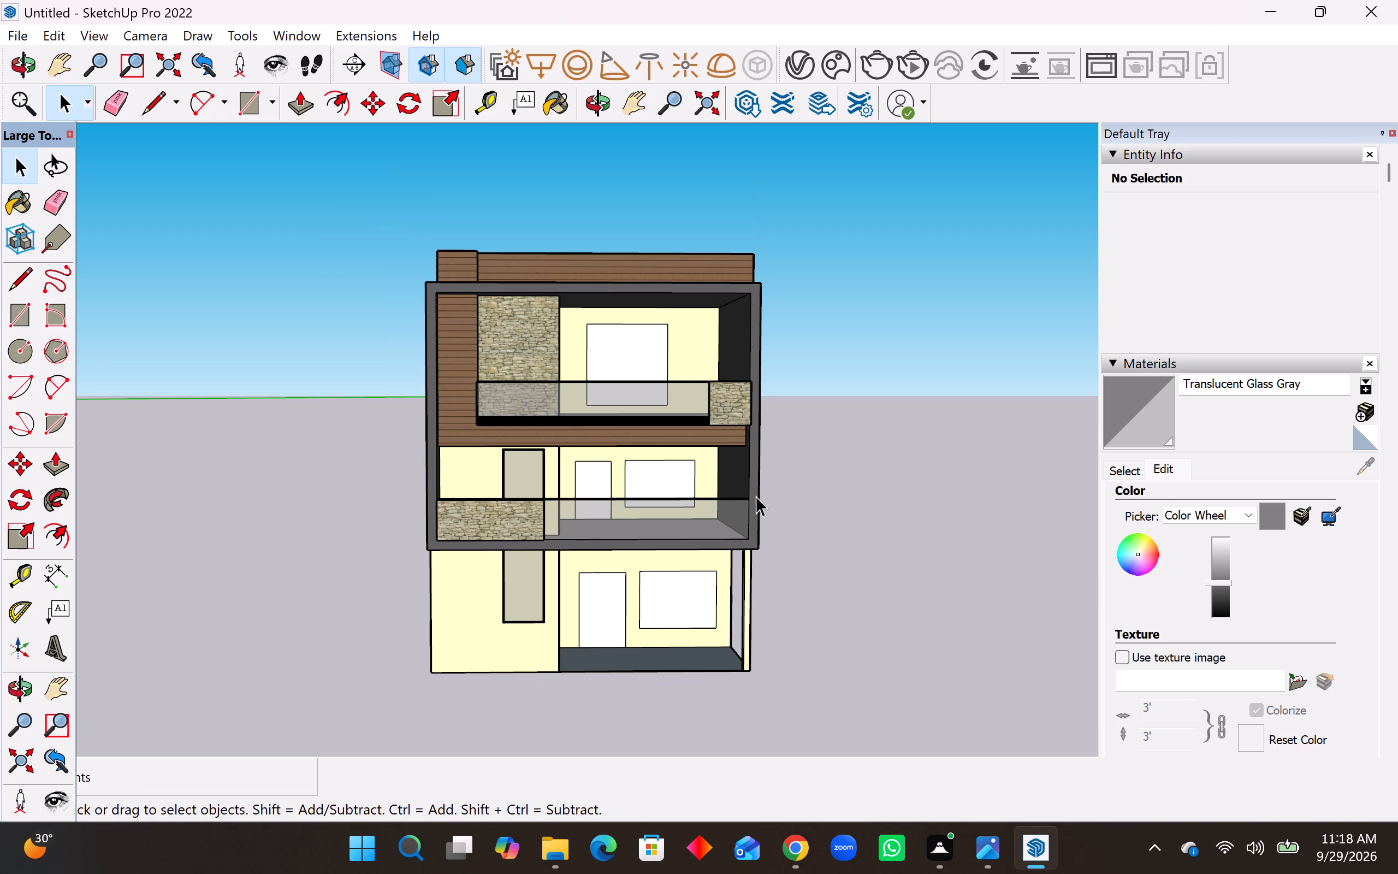
pyautogui.scroll(-3, 673, 491)
pyautogui.moveTo(700, 523); pyautogui.dragTo(687, 496, button='middle')
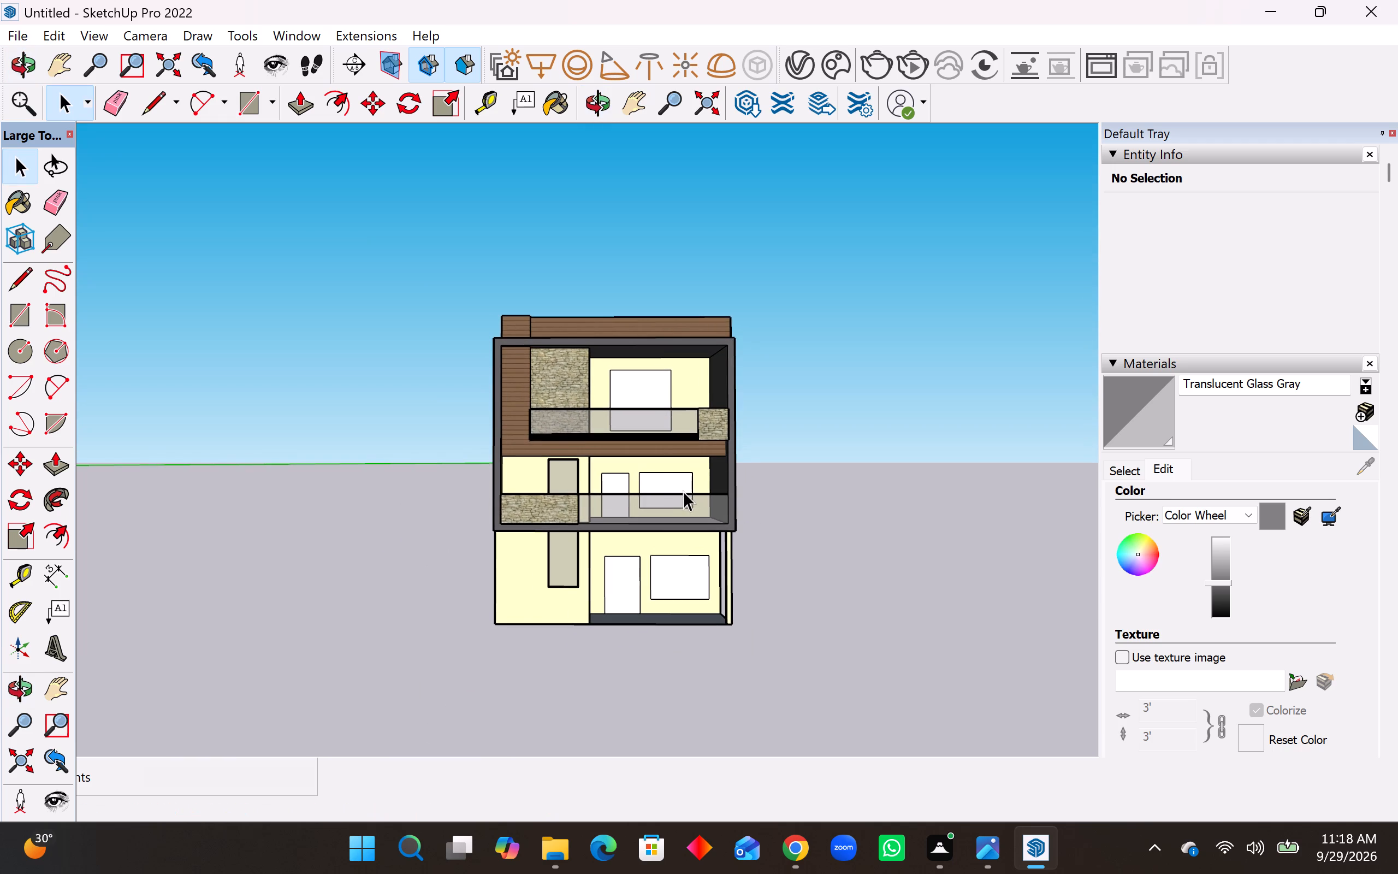
pyautogui.scroll(2, 674, 529)
pyautogui.scroll(3, 726, 529)
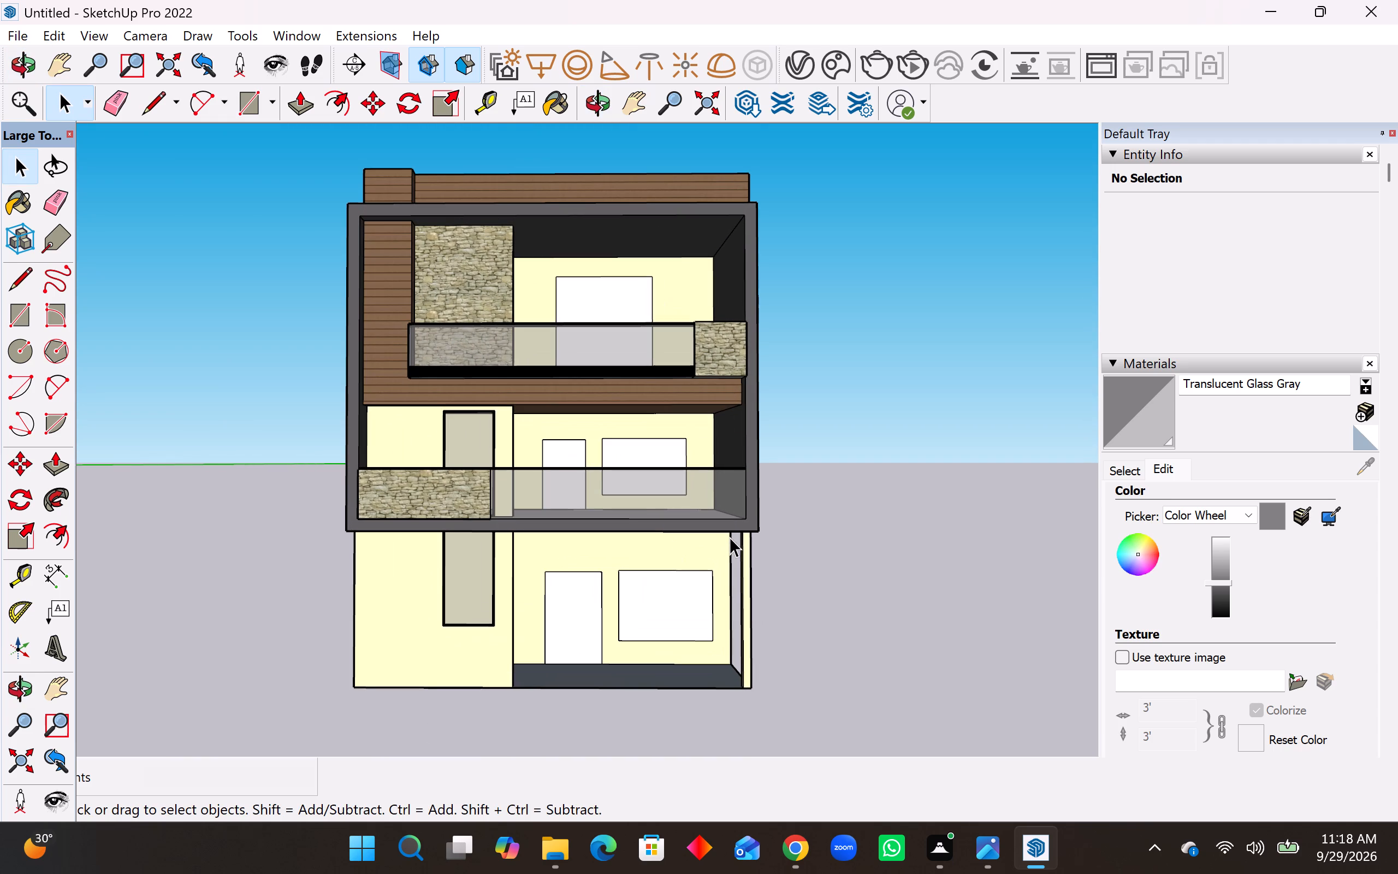
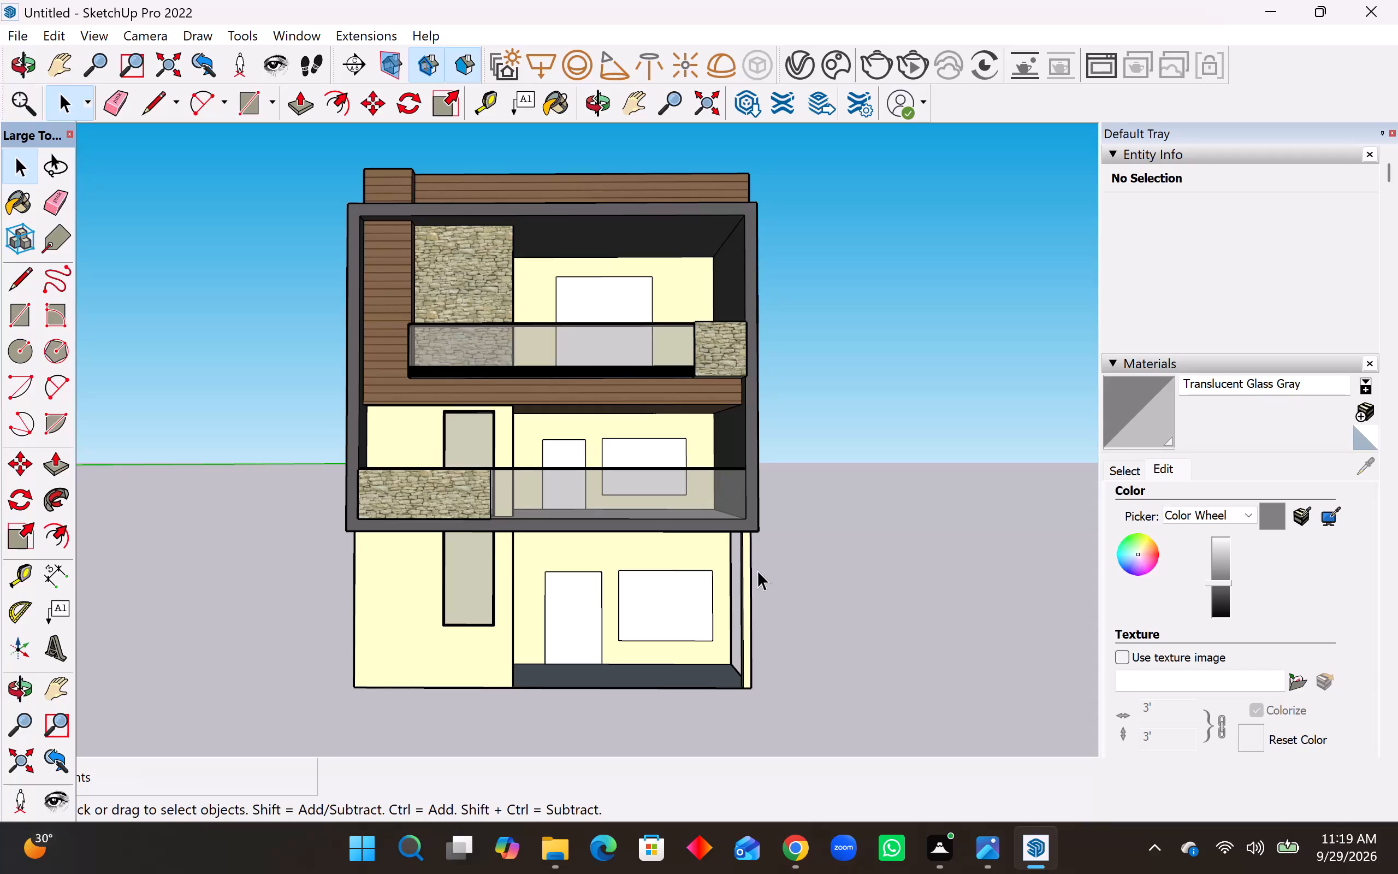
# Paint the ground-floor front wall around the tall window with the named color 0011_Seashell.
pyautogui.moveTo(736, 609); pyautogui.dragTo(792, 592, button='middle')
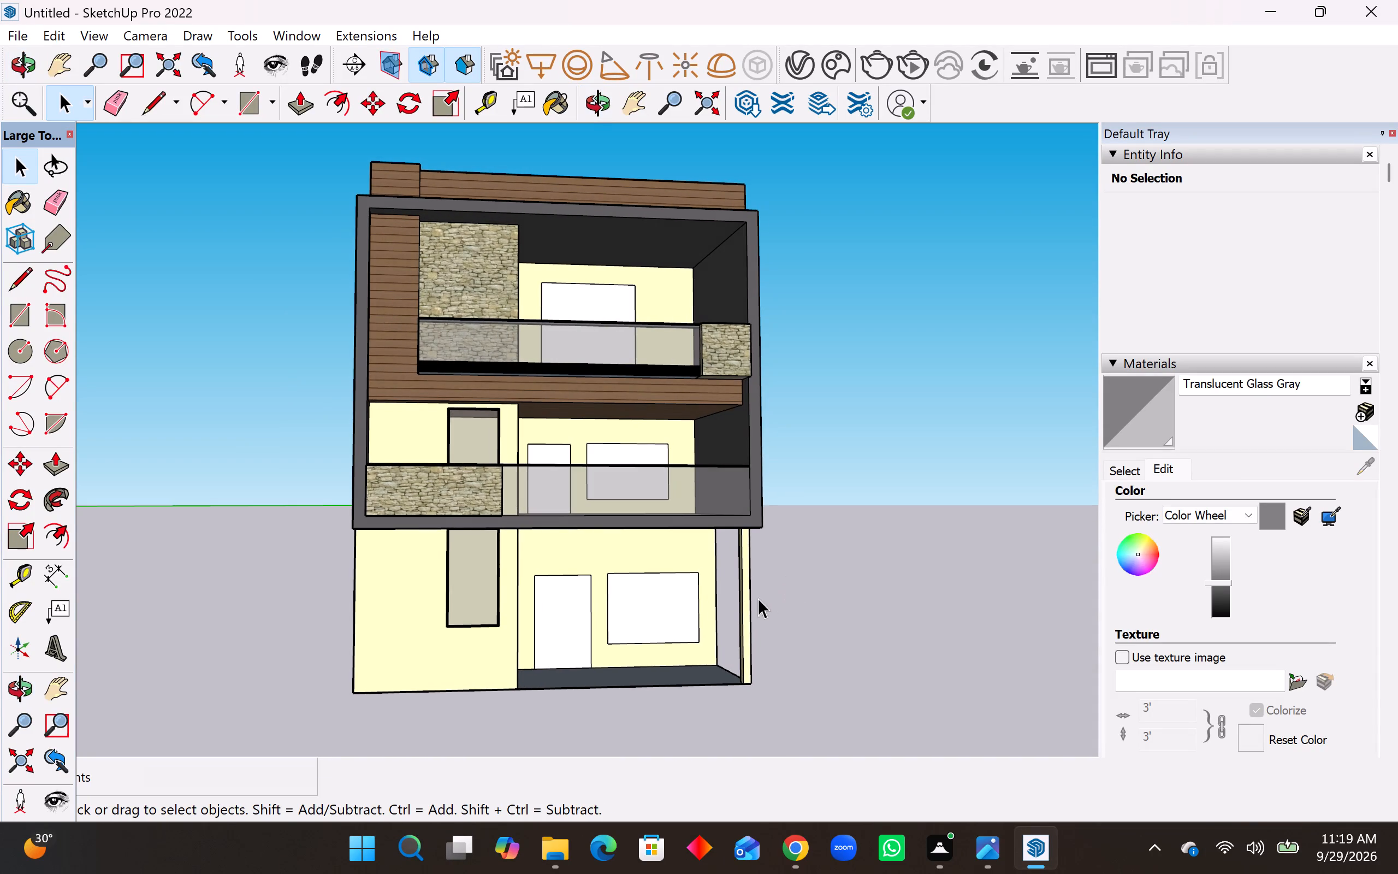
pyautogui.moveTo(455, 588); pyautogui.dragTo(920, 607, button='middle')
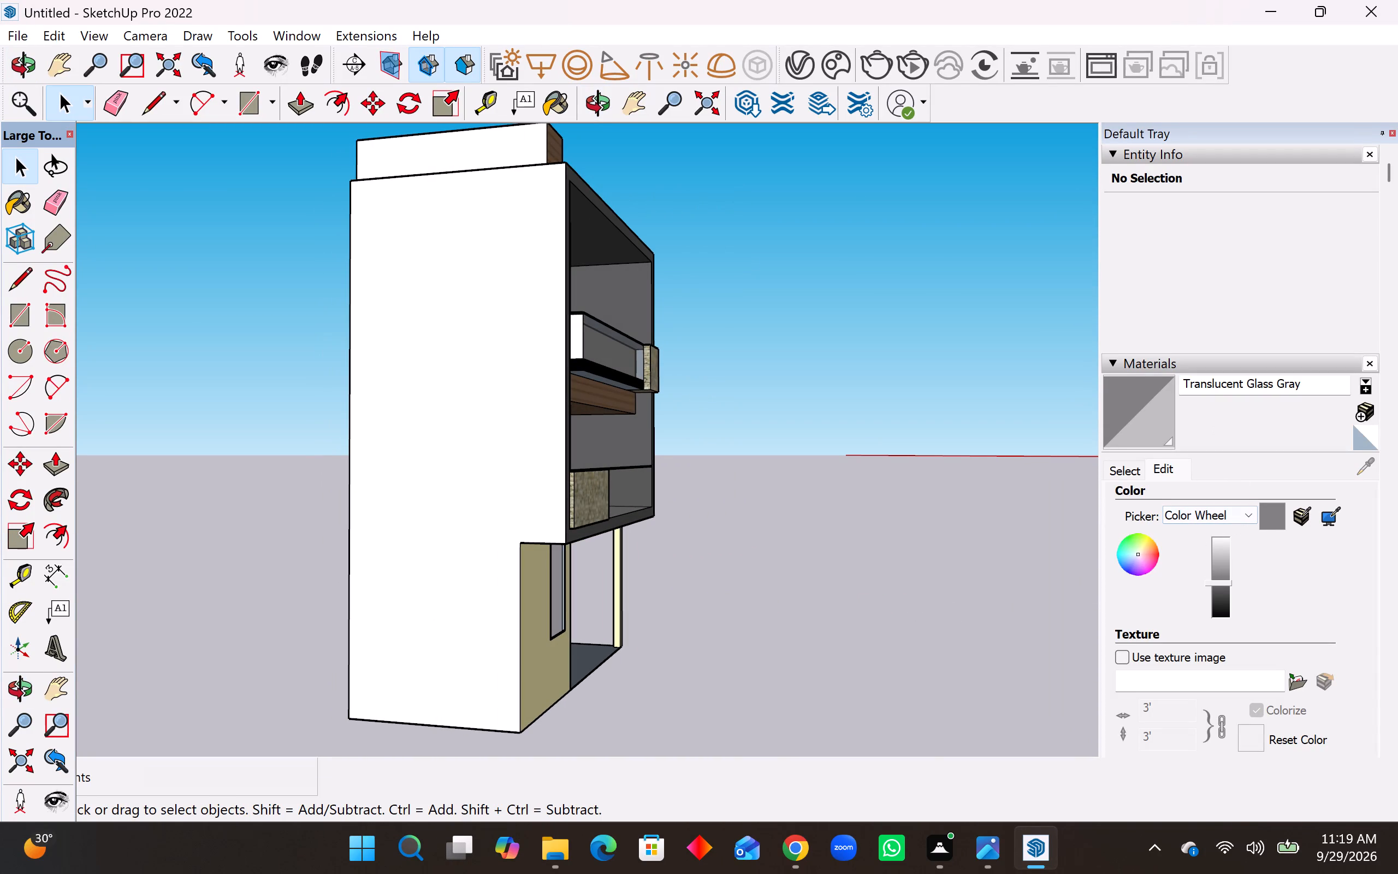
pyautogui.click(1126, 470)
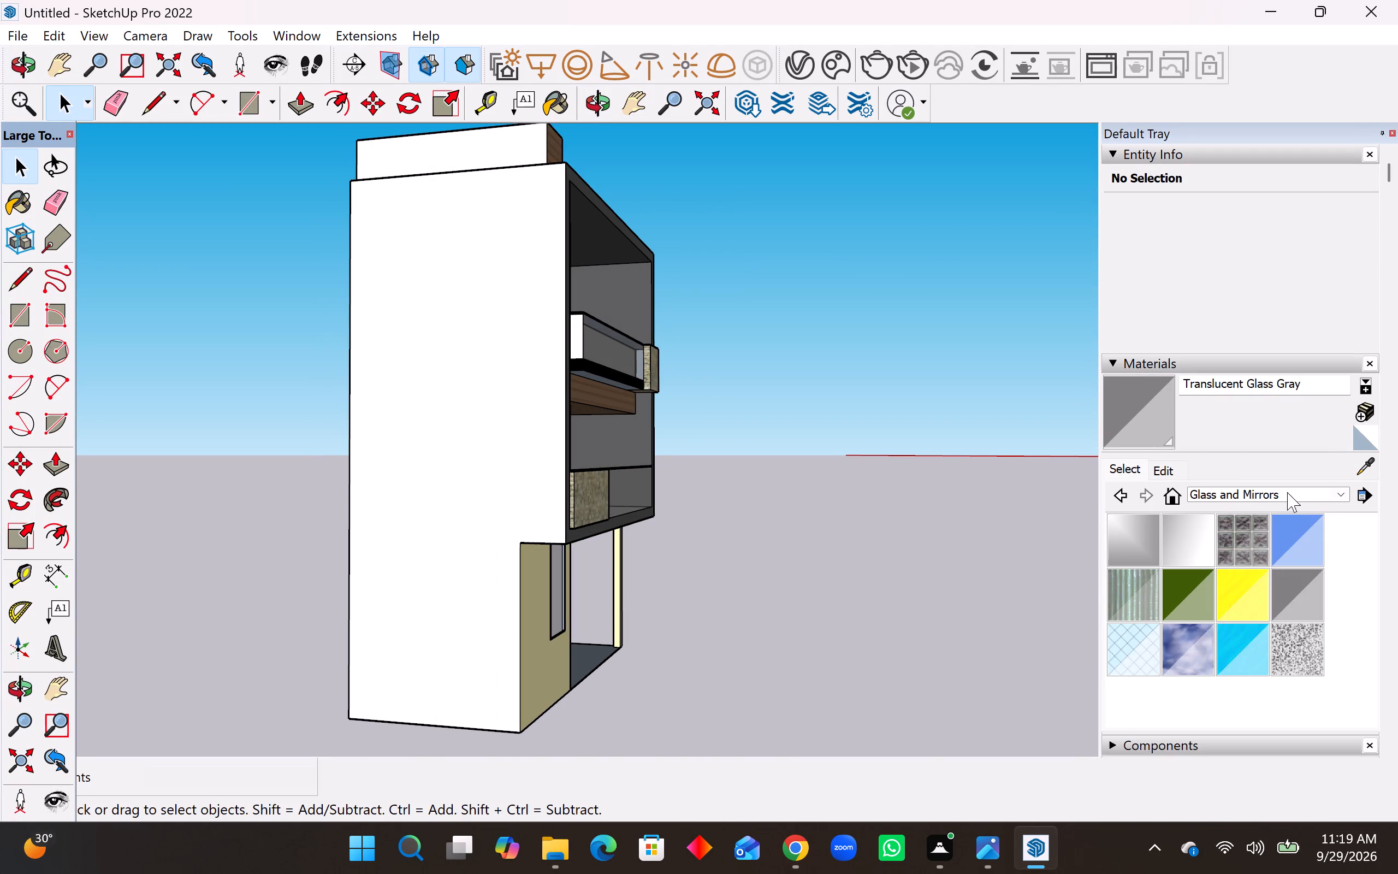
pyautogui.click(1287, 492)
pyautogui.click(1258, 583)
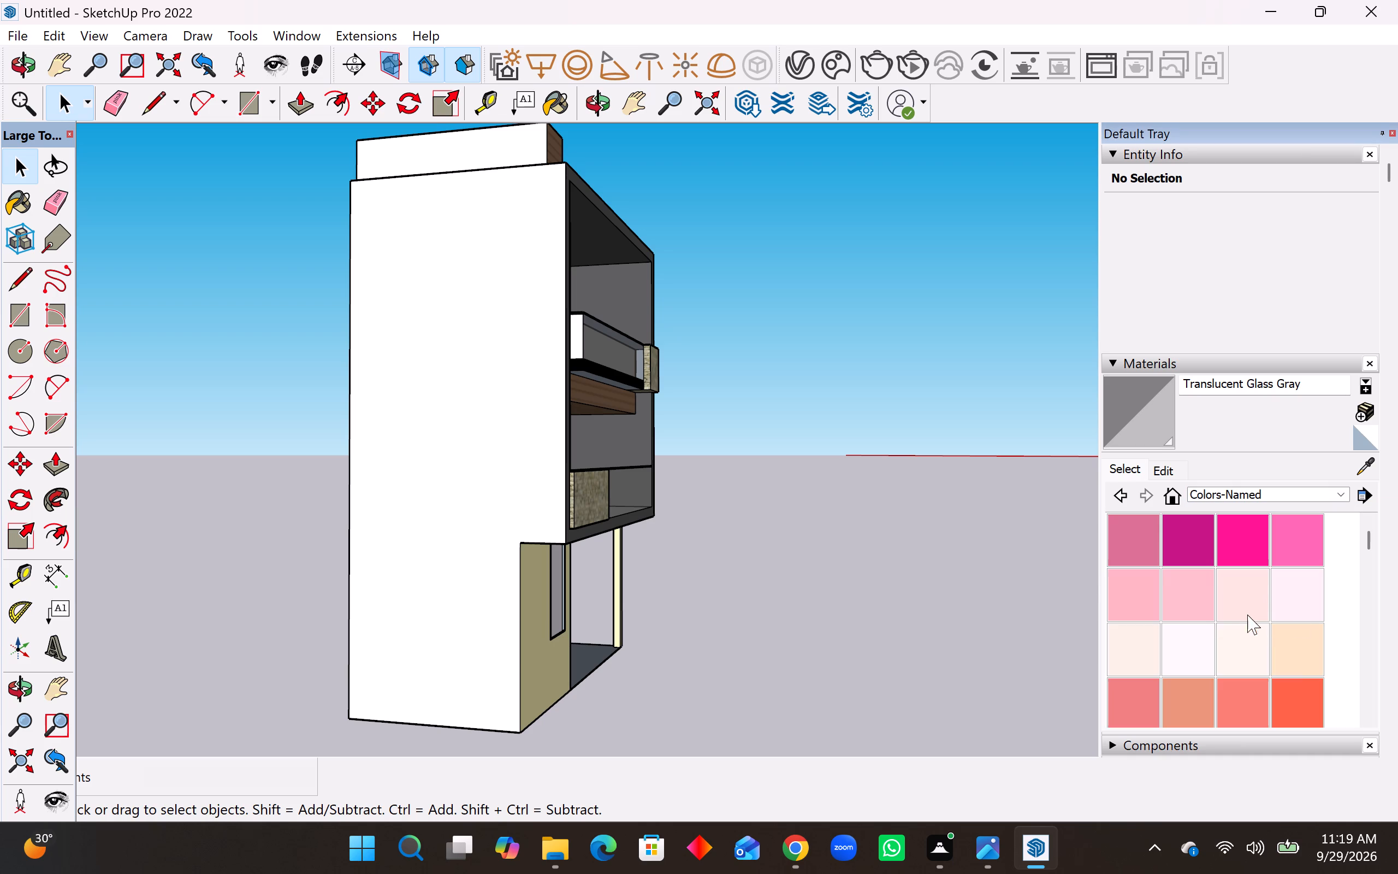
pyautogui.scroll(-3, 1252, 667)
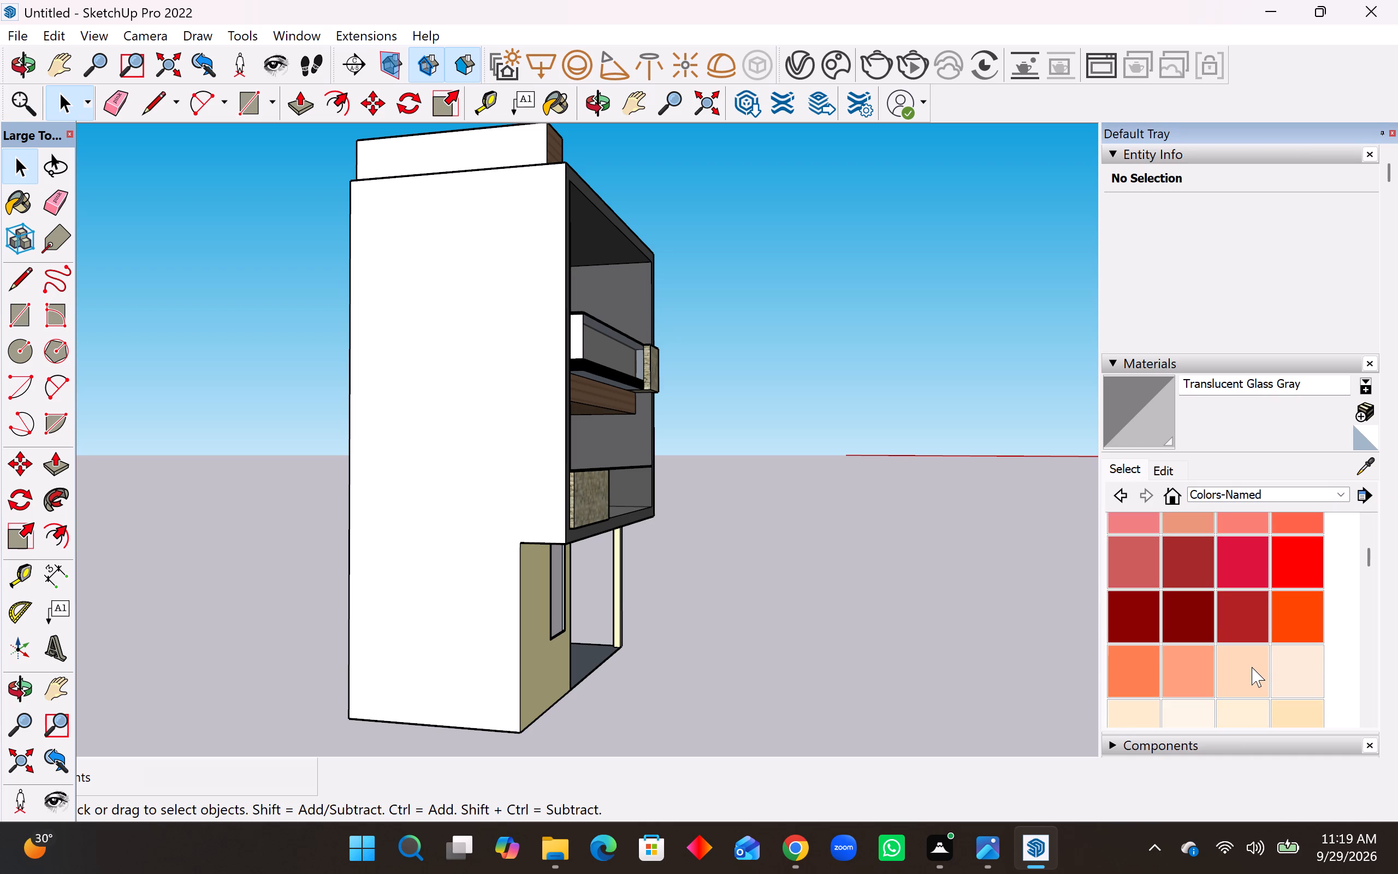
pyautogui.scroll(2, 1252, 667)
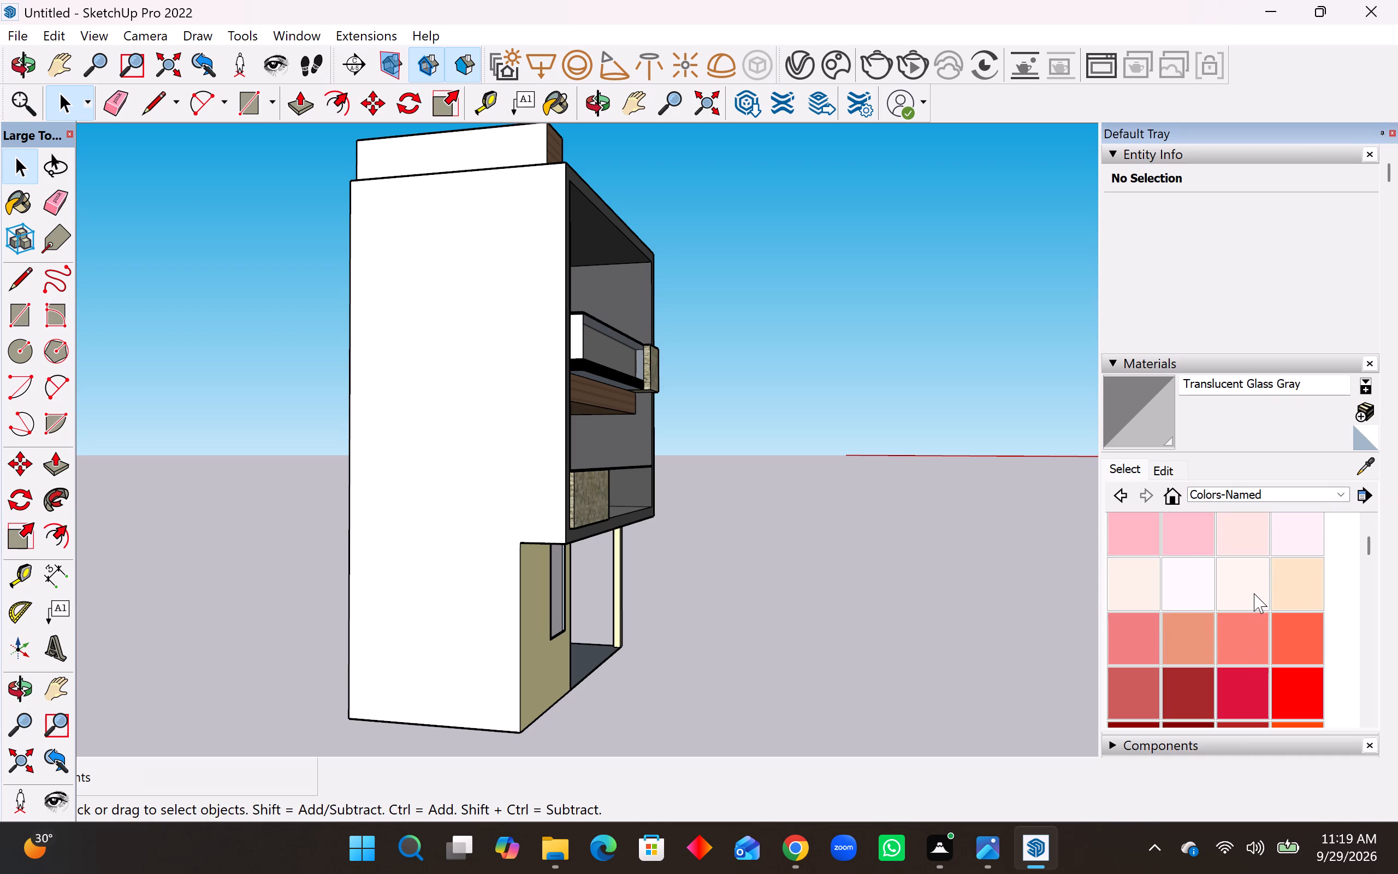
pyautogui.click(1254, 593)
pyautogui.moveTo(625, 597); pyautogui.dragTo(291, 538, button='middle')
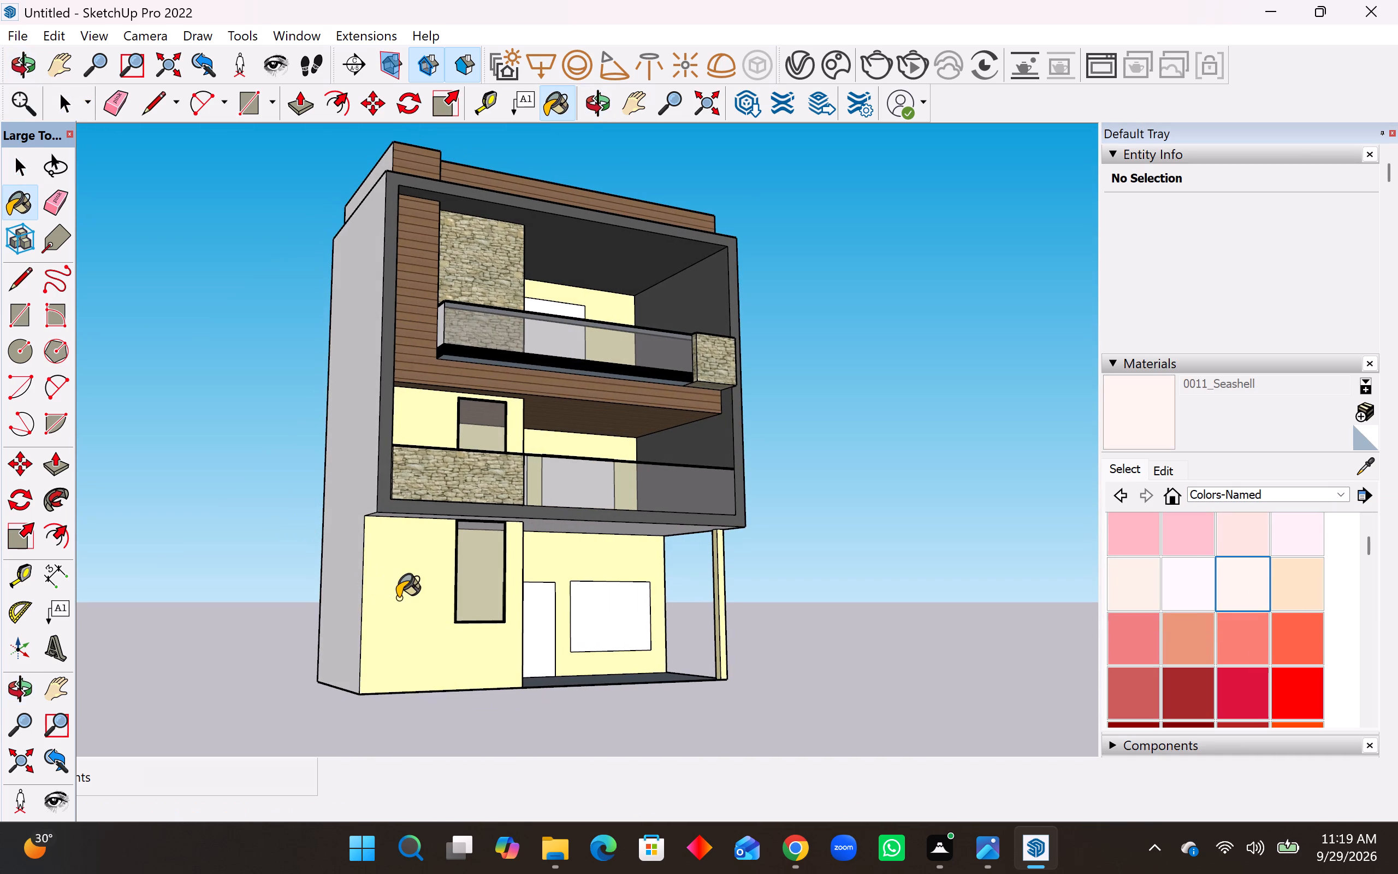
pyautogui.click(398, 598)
# Paint the front walls of all three floors, including the recessed door and window walls, with 0012_Bisque.
pyautogui.moveTo(577, 625); pyautogui.dragTo(365, 624, button='middle')
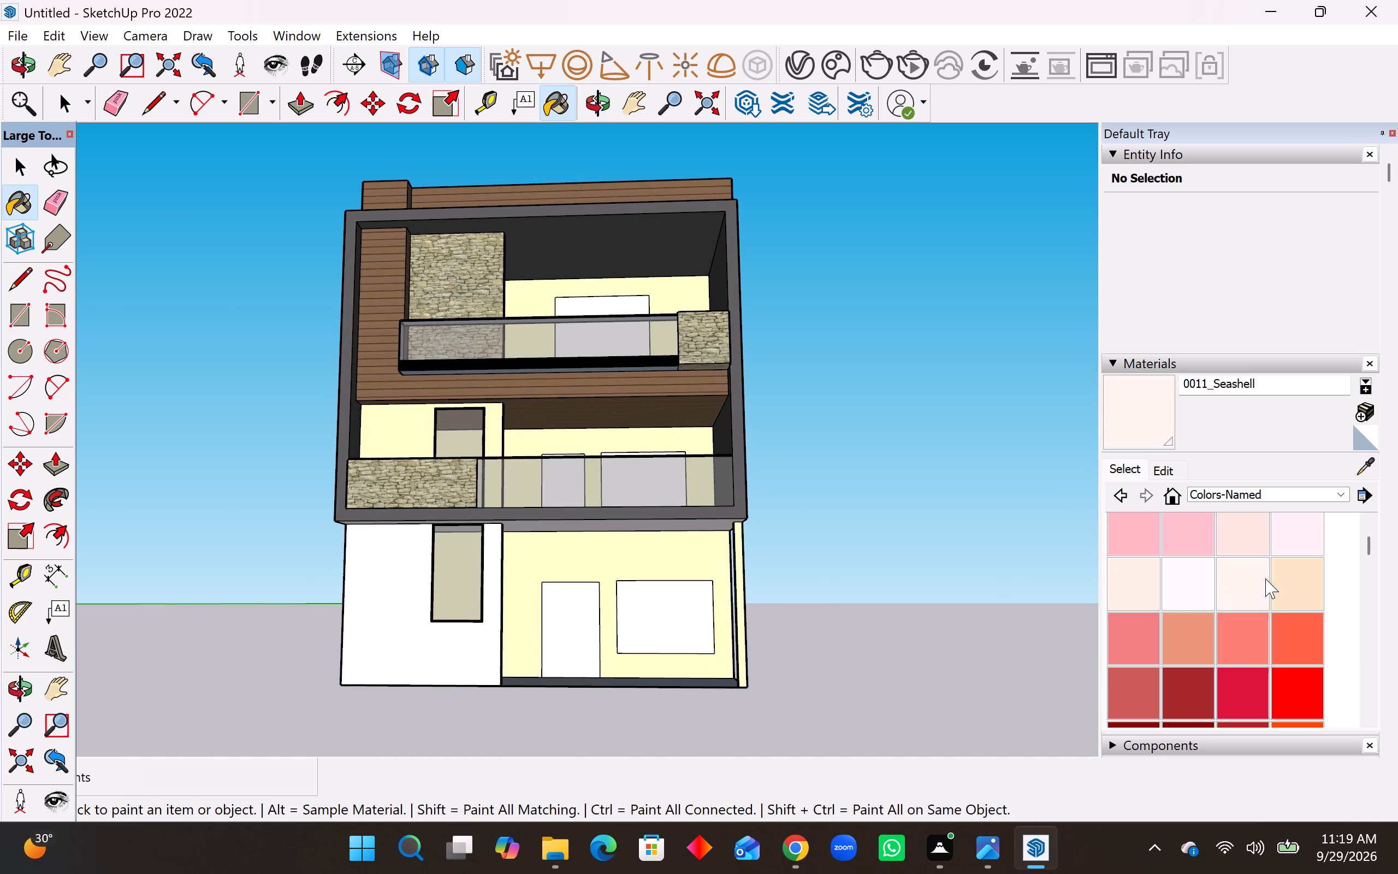
pyautogui.click(1270, 577)
pyautogui.click(1290, 589)
pyautogui.click(405, 617)
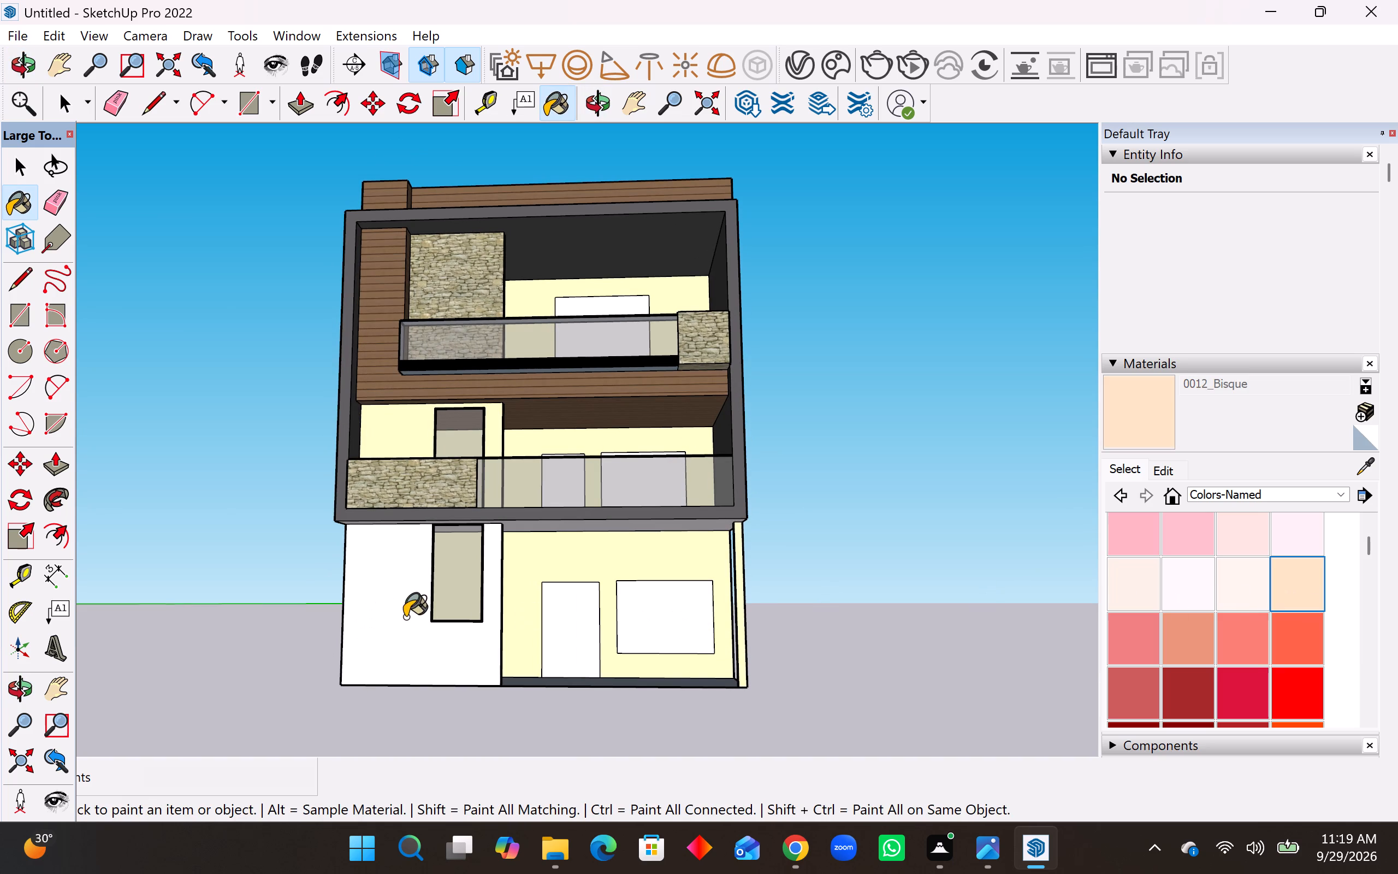
pyautogui.moveTo(460, 668); pyautogui.dragTo(469, 700, button='middle')
pyautogui.click(411, 455)
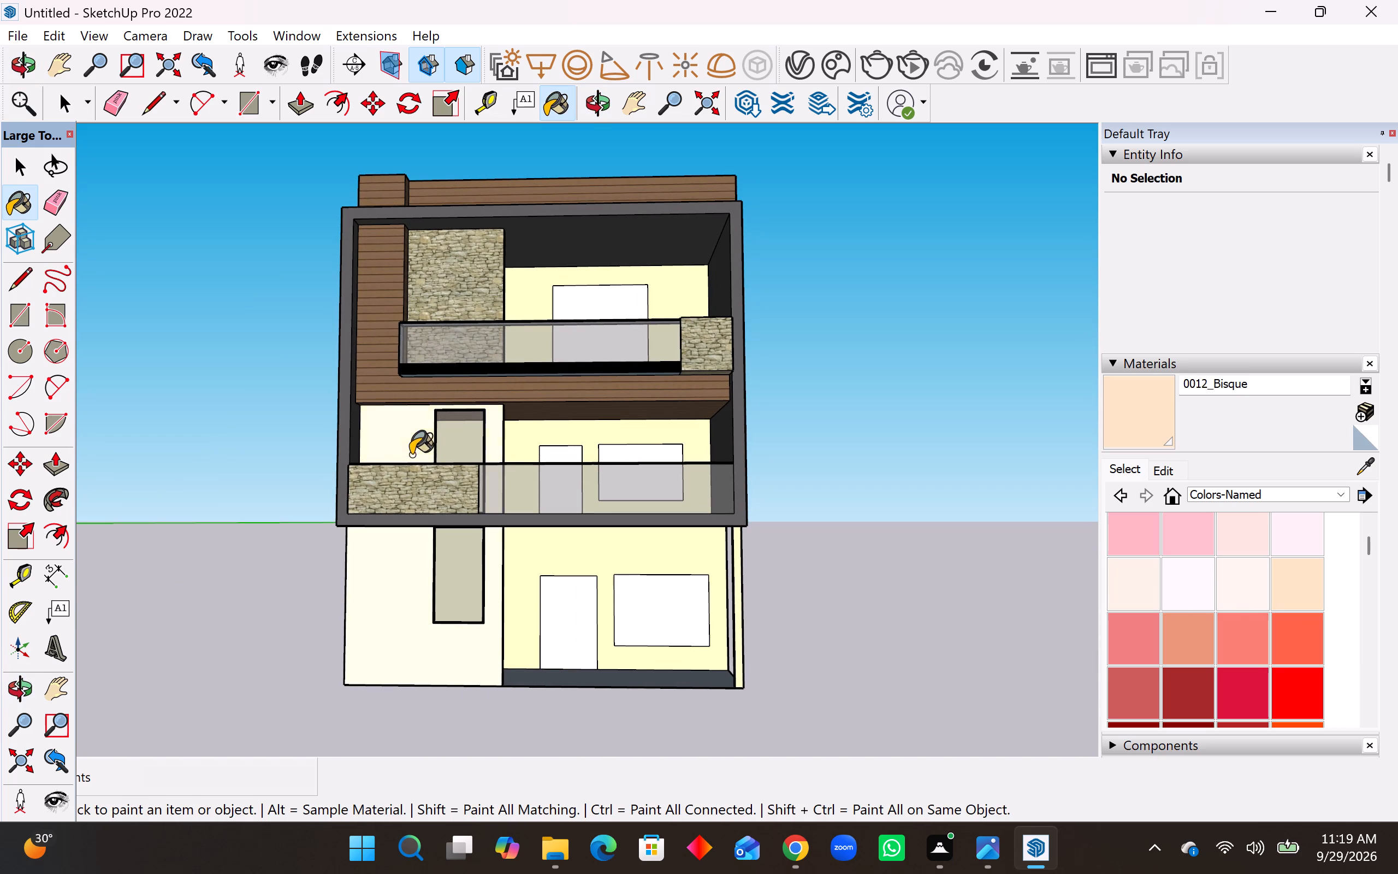
pyautogui.scroll(4, 534, 528)
pyautogui.click(556, 569)
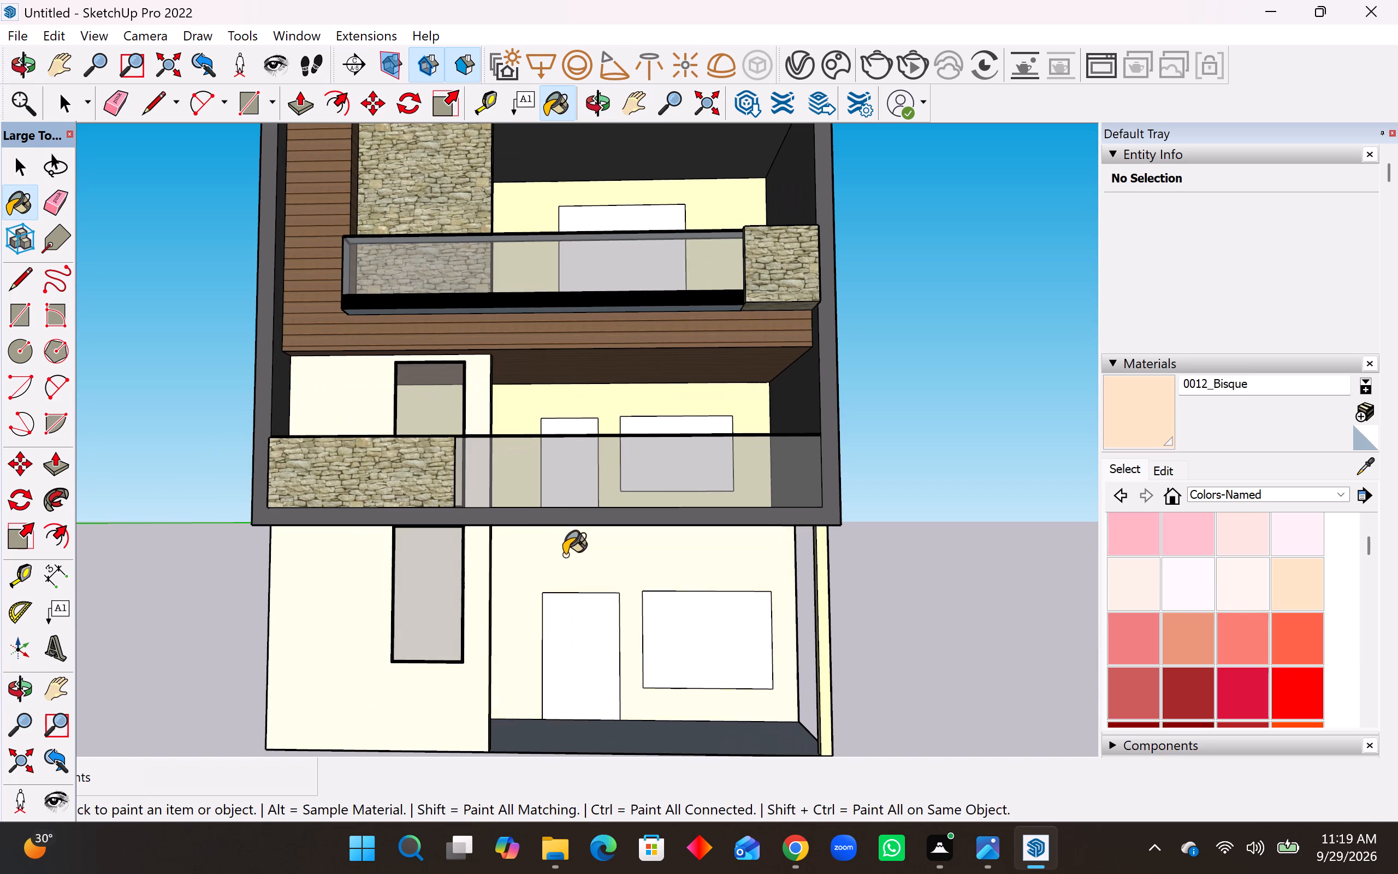
pyautogui.click(518, 405)
pyautogui.click(527, 221)
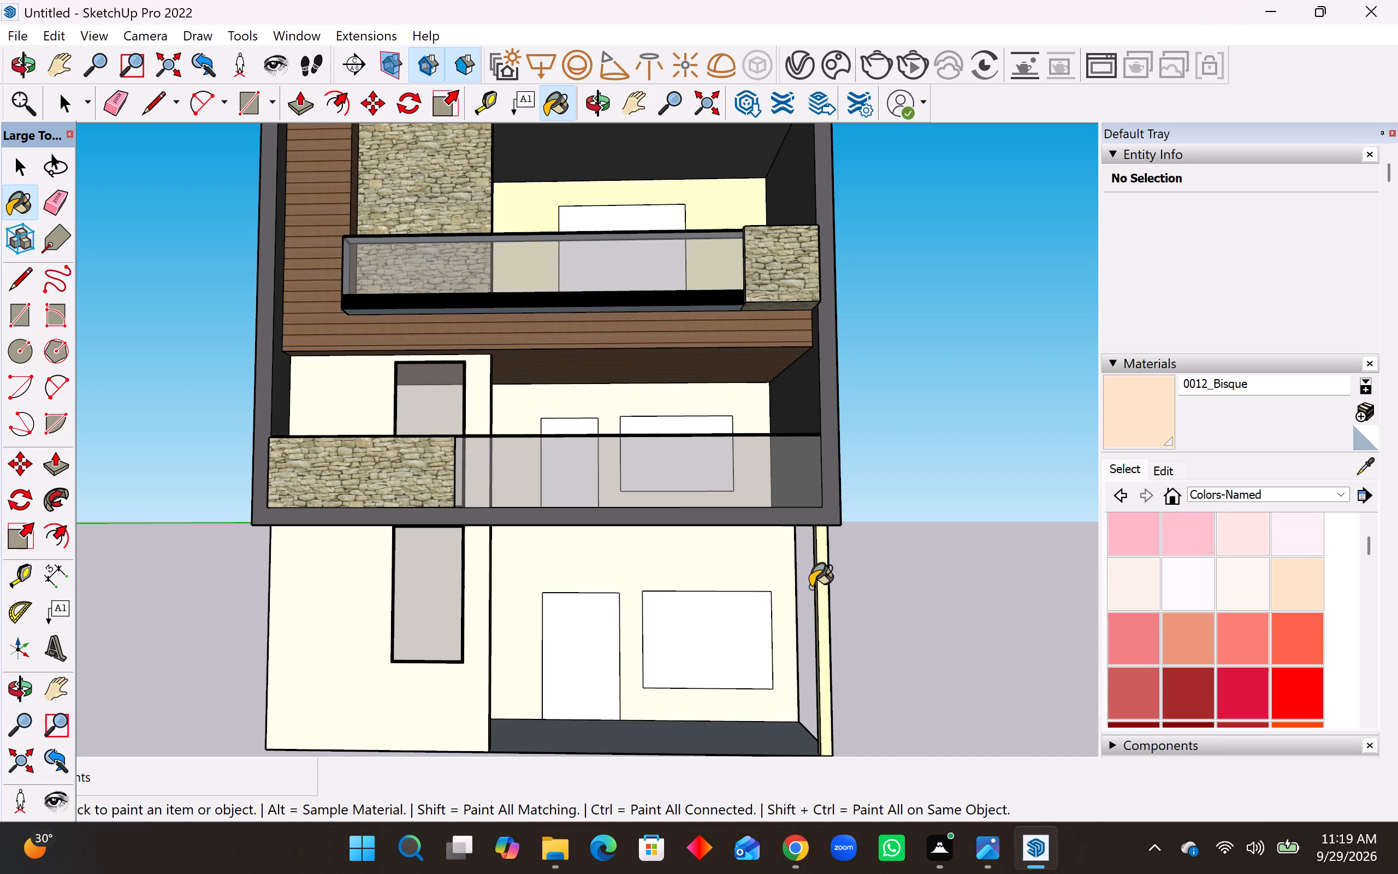
# Paint the front and side faces of the ground-floor porch corner column with 0012_Bisque.
pyautogui.click(822, 605)
pyautogui.moveTo(822, 605); pyautogui.dragTo(1005, 612, button='middle')
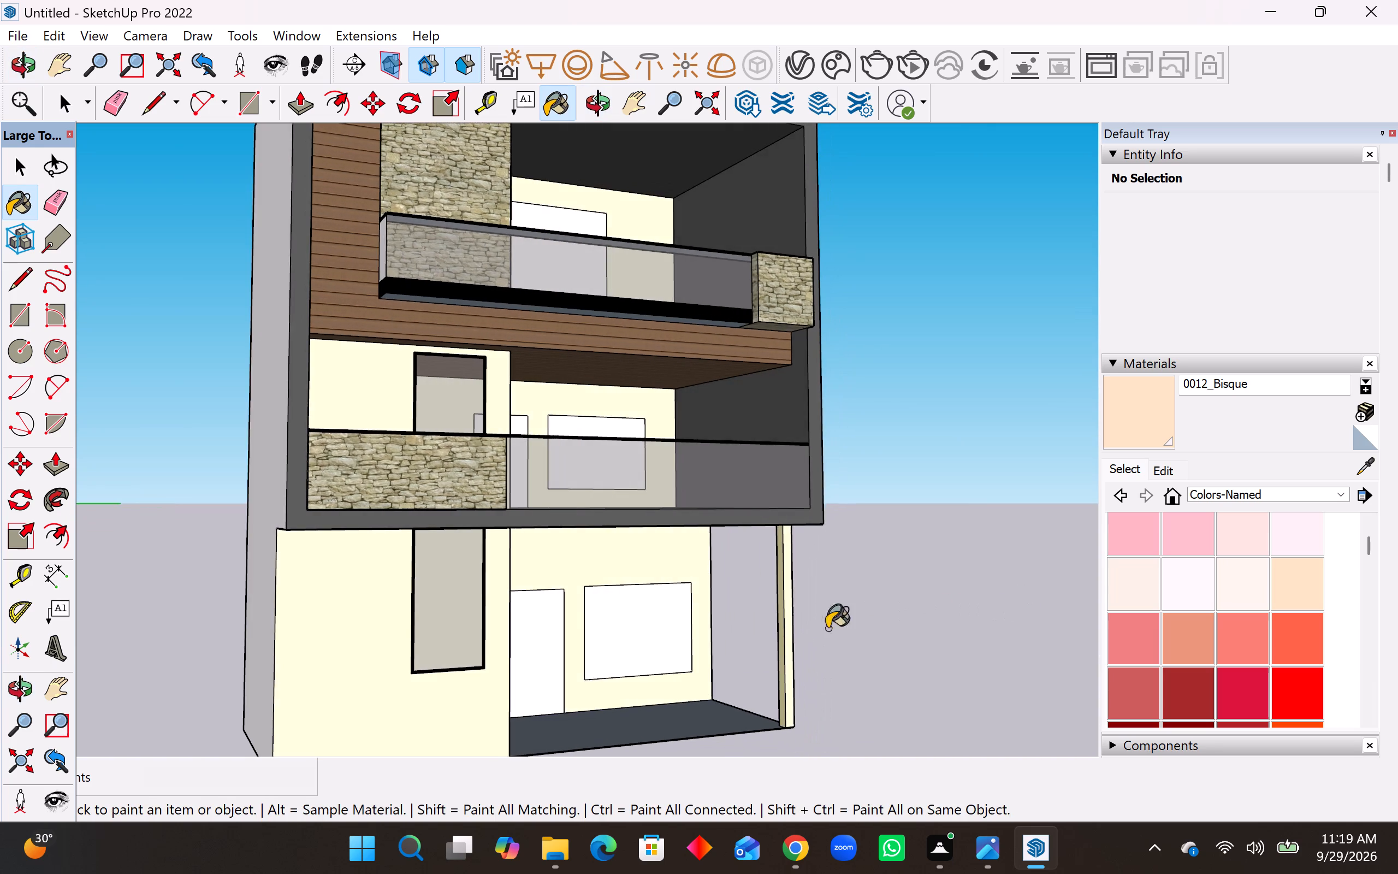
pyautogui.scroll(6, 803, 632)
pyautogui.click(766, 616)
pyautogui.moveTo(778, 614); pyautogui.dragTo(551, 612, button='middle')
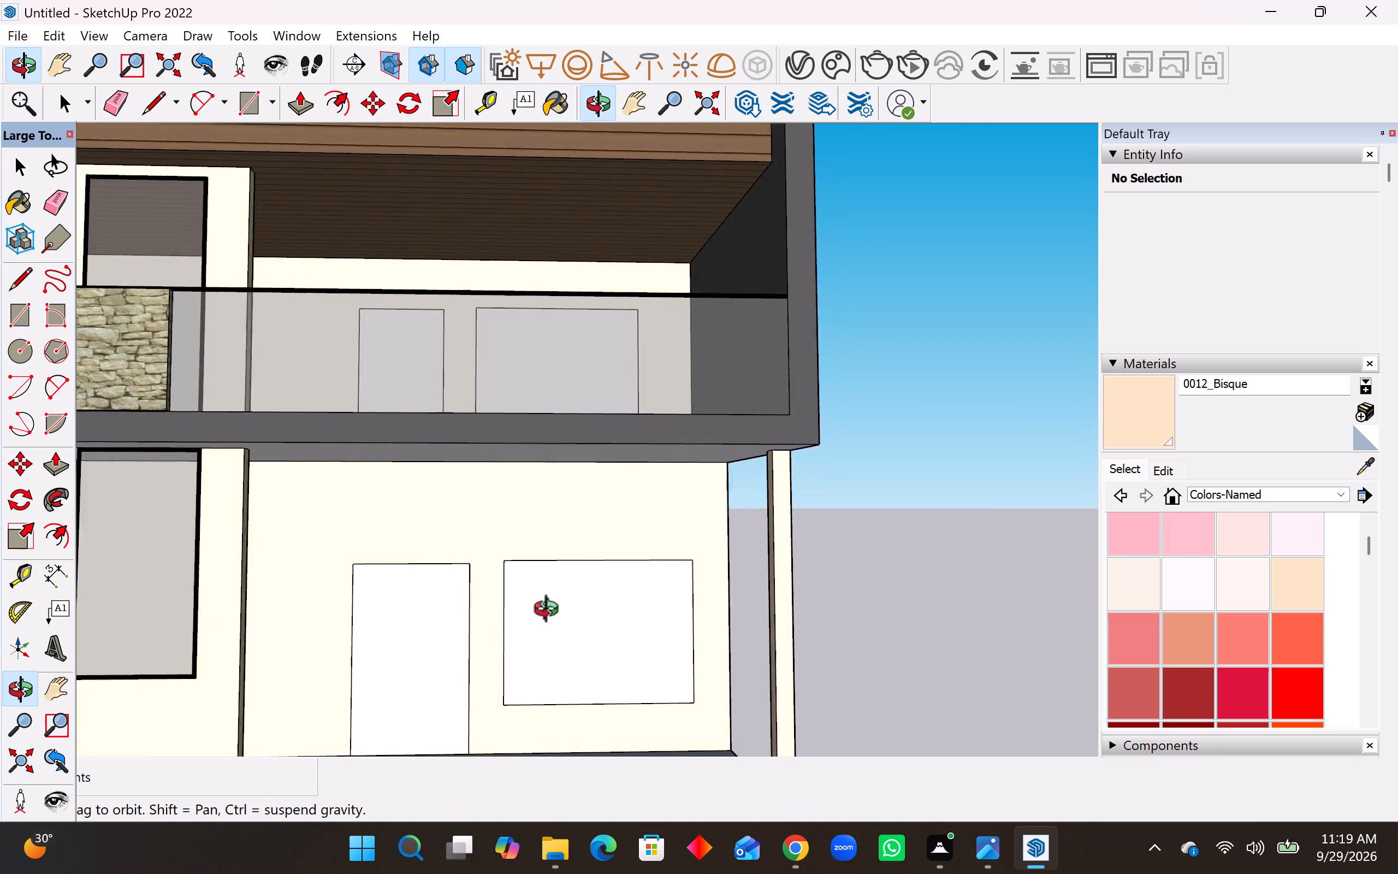
pyautogui.moveTo(551, 612); pyautogui.dragTo(256, 612, button='middle')
pyautogui.click(646, 586)
# Paint the building's outer side wall next to the column and the porch's remaining pale yellow side faces with 0012_Bisque.
pyautogui.click(674, 345)
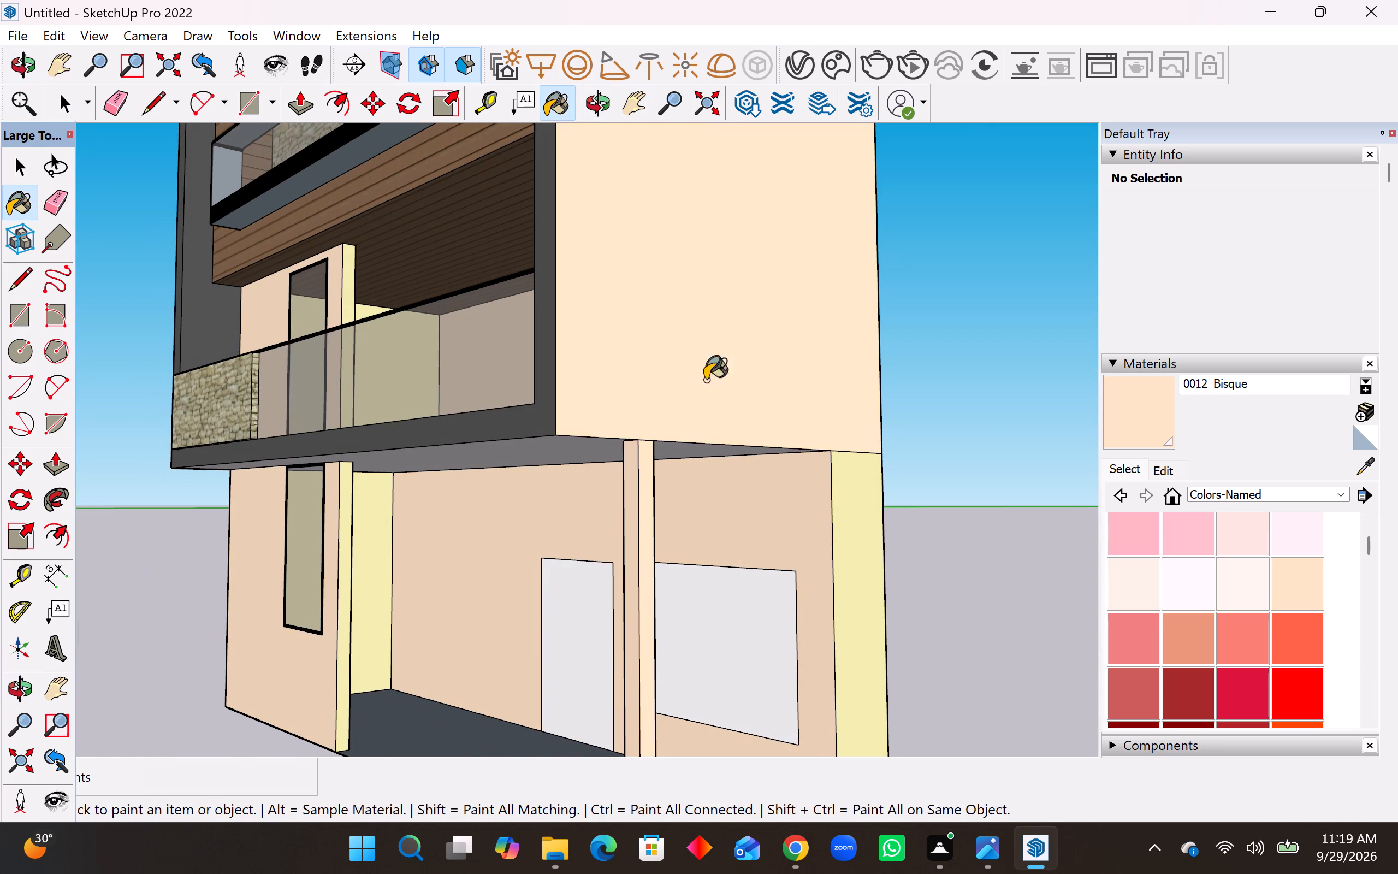
pyautogui.click(855, 580)
pyautogui.scroll(-9, 805, 598)
pyautogui.moveTo(608, 607); pyautogui.dragTo(574, 607, button='middle')
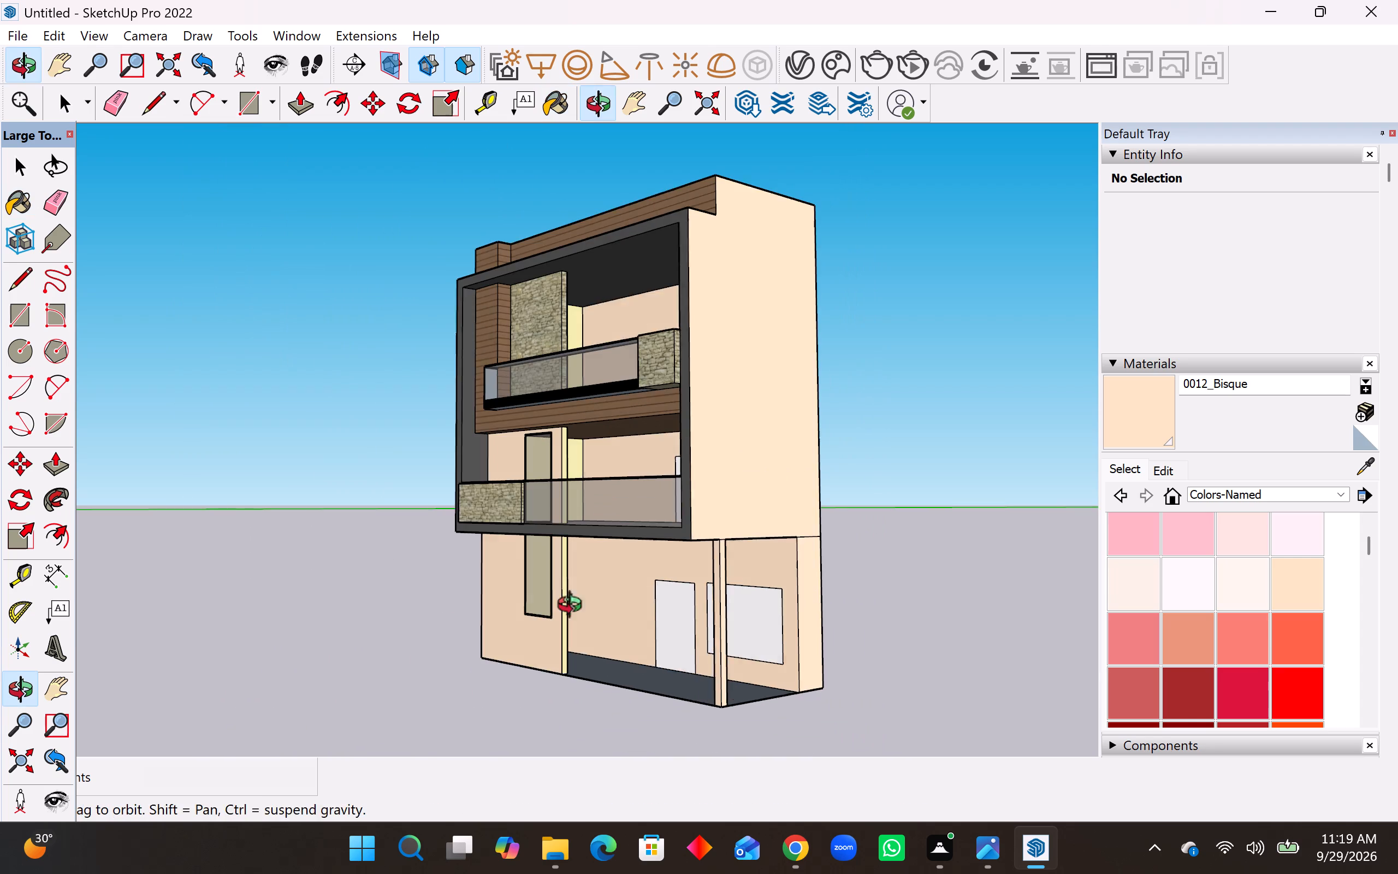
pyautogui.moveTo(574, 607); pyautogui.dragTo(392, 598, button='middle')
pyautogui.click(629, 603)
pyautogui.scroll(1, 564, 612)
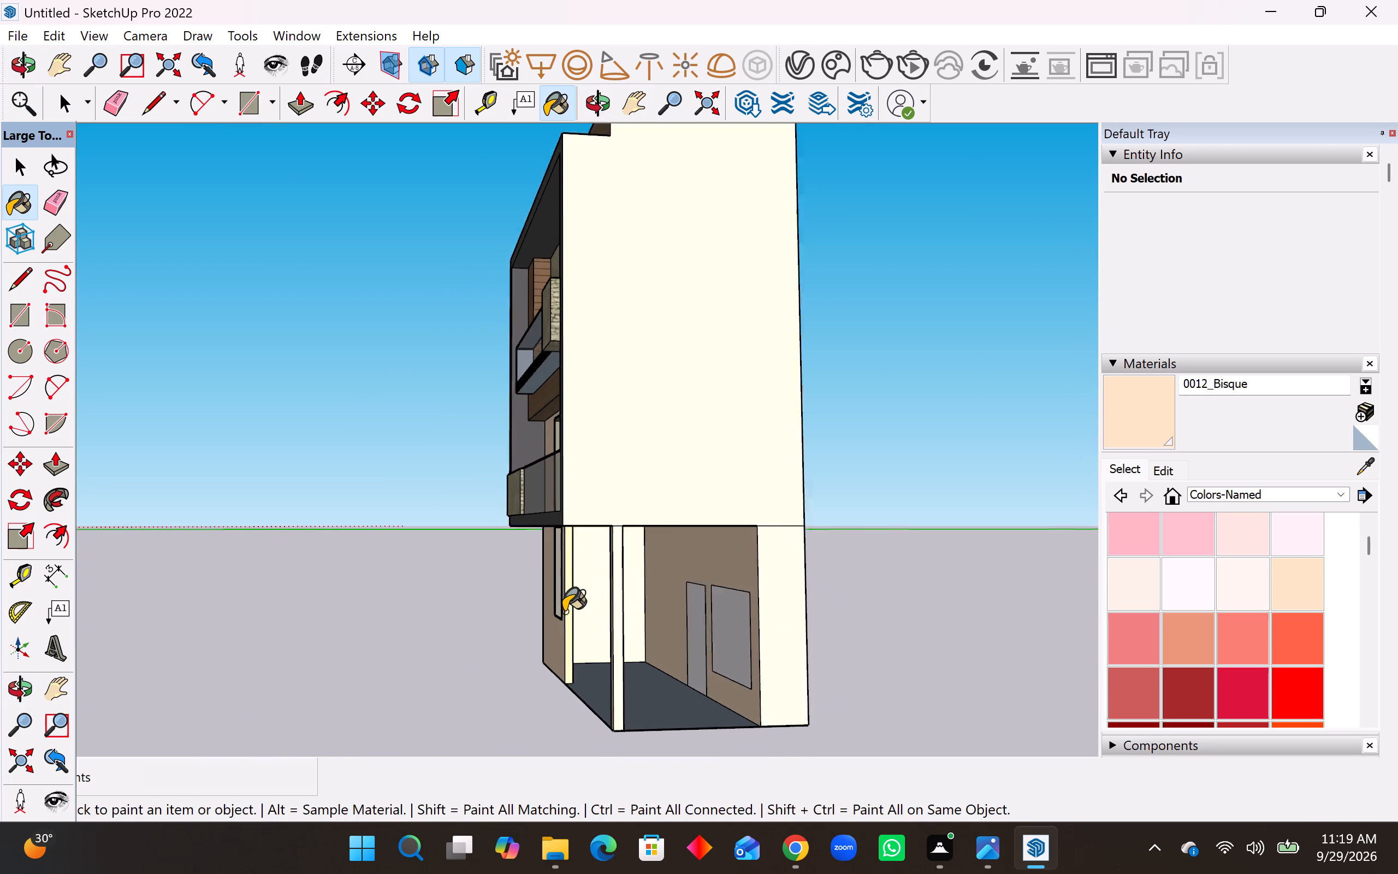
pyautogui.scroll(4, 564, 612)
pyautogui.click(567, 611)
# Paint the blank white outer wall on the building's opposite side with 0012_Bisque.
pyautogui.moveTo(540, 597); pyautogui.dragTo(559, 623, button='middle')
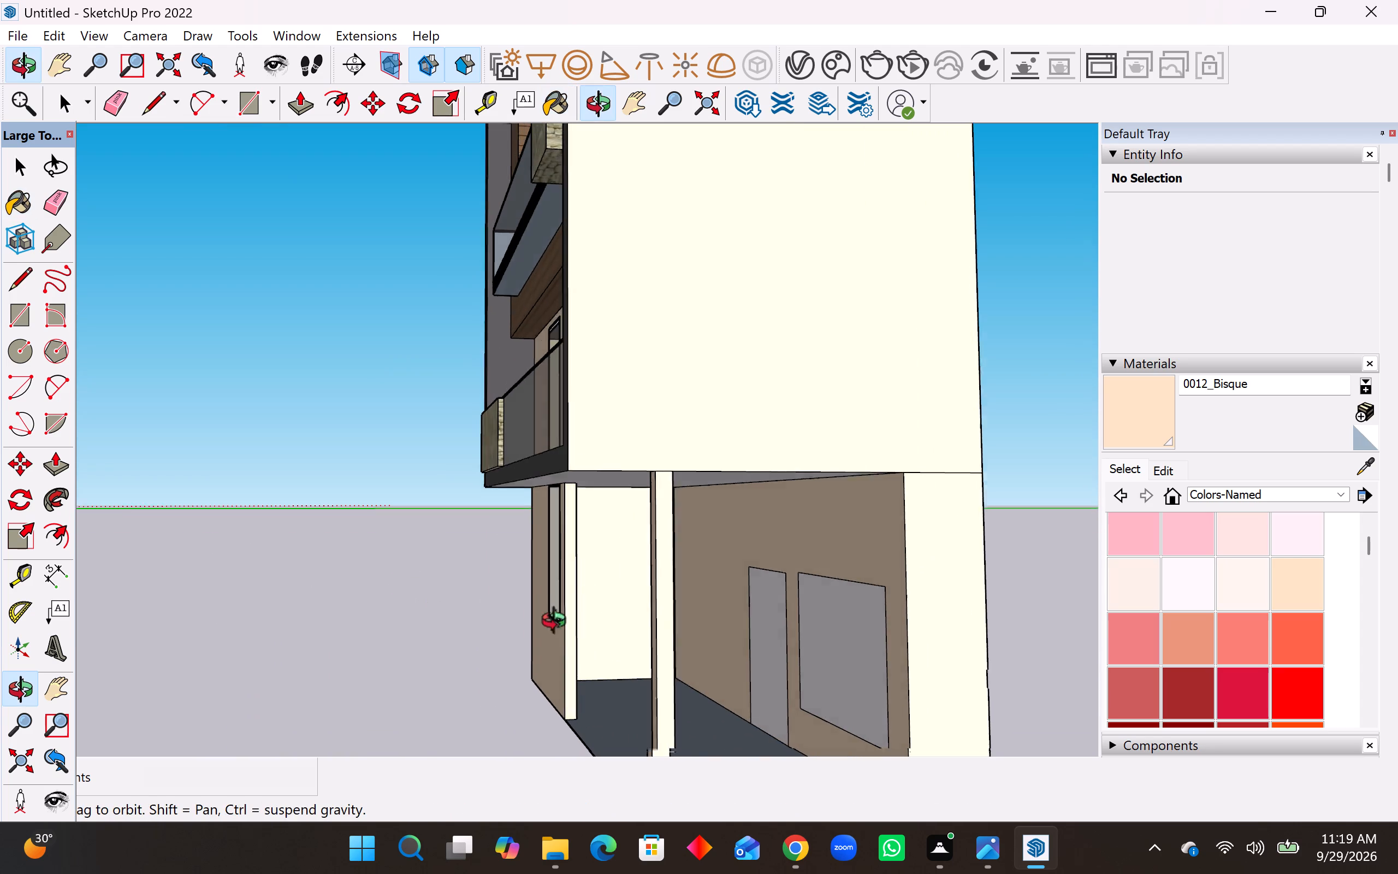
pyautogui.moveTo(559, 623); pyautogui.dragTo(914, 602, button='middle')
pyautogui.moveTo(242, 607); pyautogui.dragTo(882, 582, button='middle')
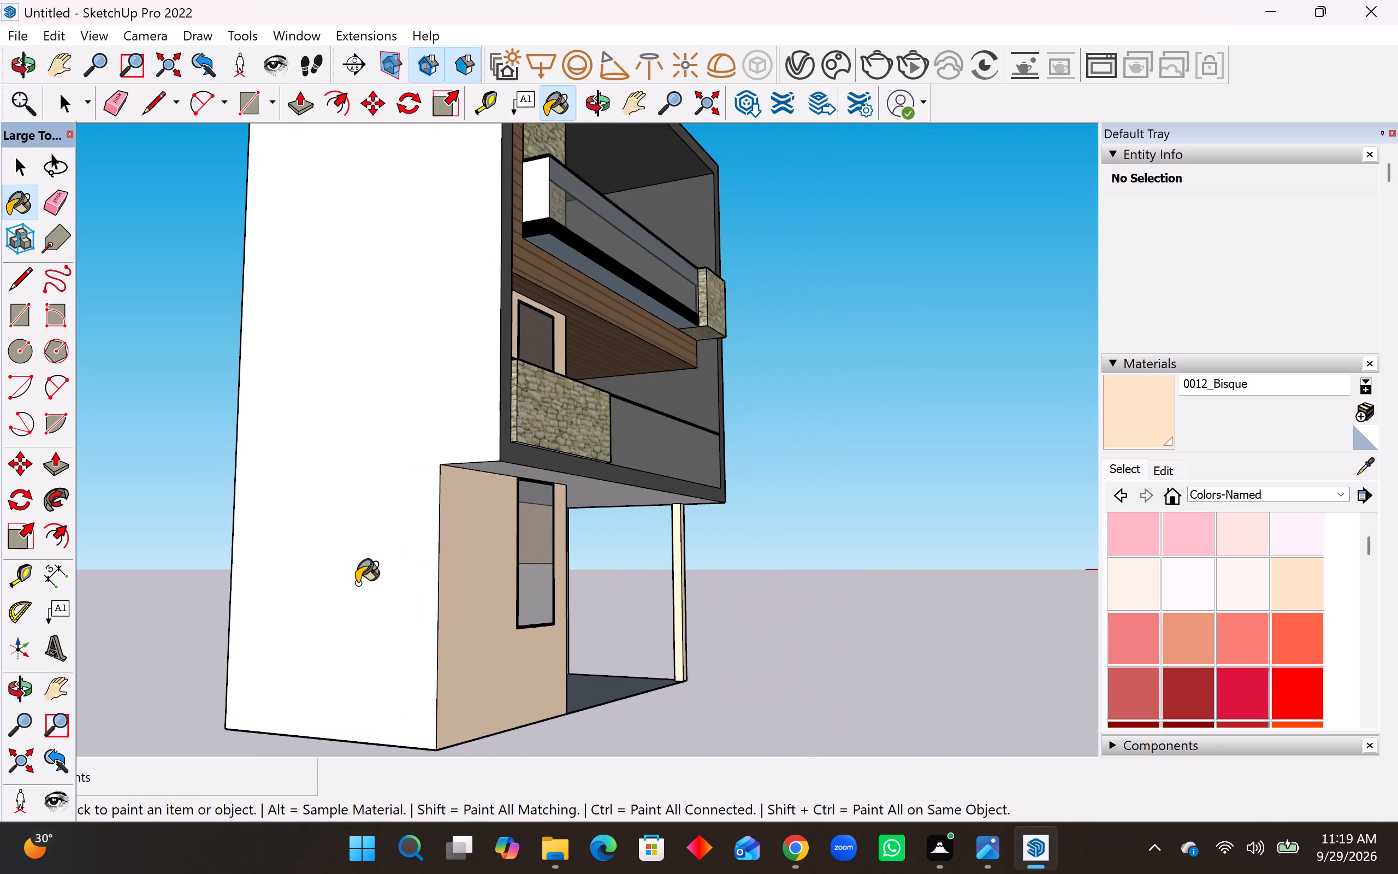
pyautogui.click(357, 583)
pyautogui.moveTo(420, 596); pyautogui.dragTo(233, 647, button='middle')
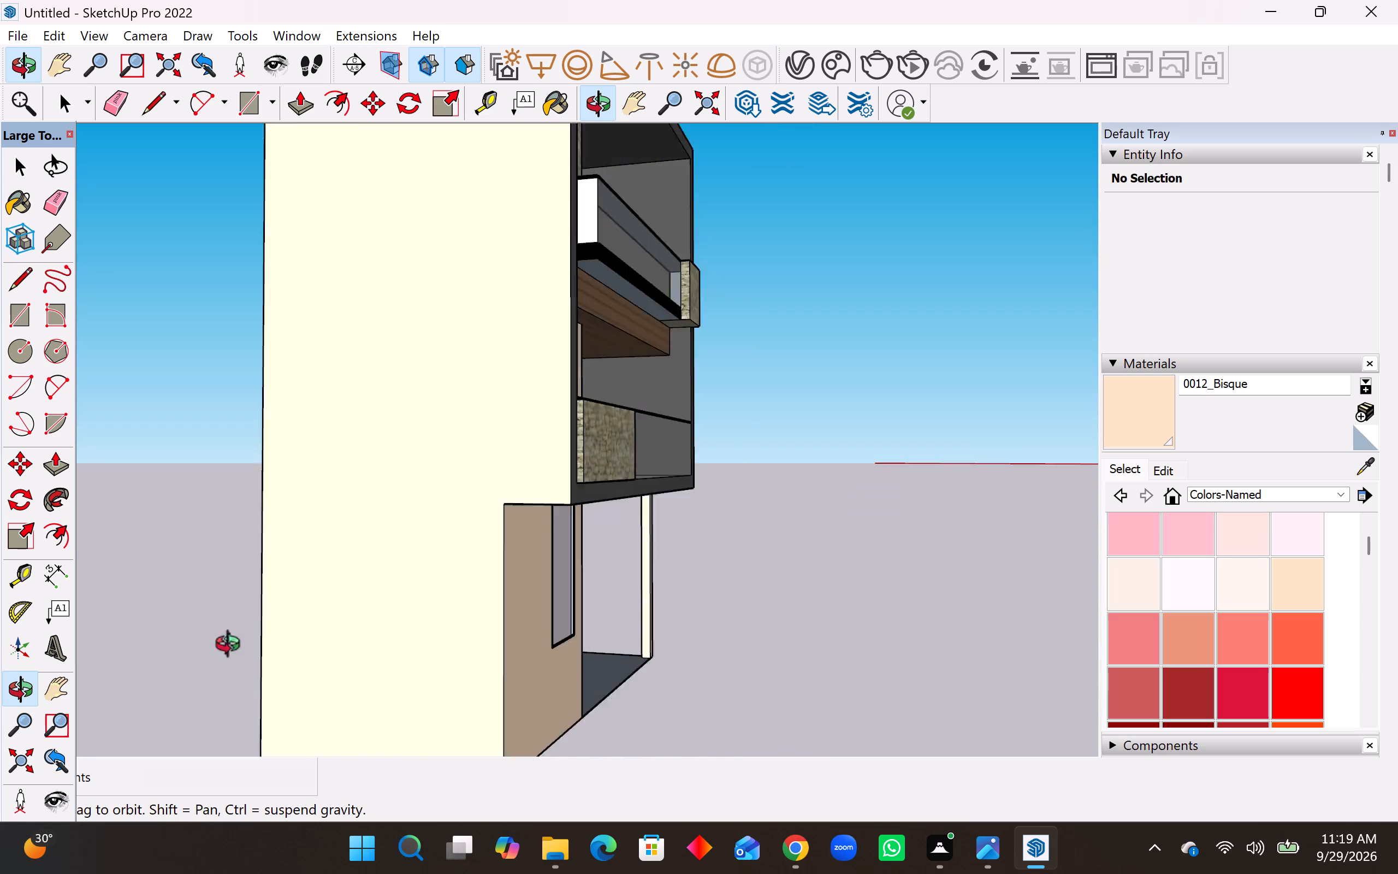
pyautogui.moveTo(233, 647); pyautogui.dragTo(27, 646, button='middle')
pyautogui.scroll(-4, 376, 607)
pyautogui.moveTo(519, 504); pyautogui.dragTo(506, 500, button='middle')
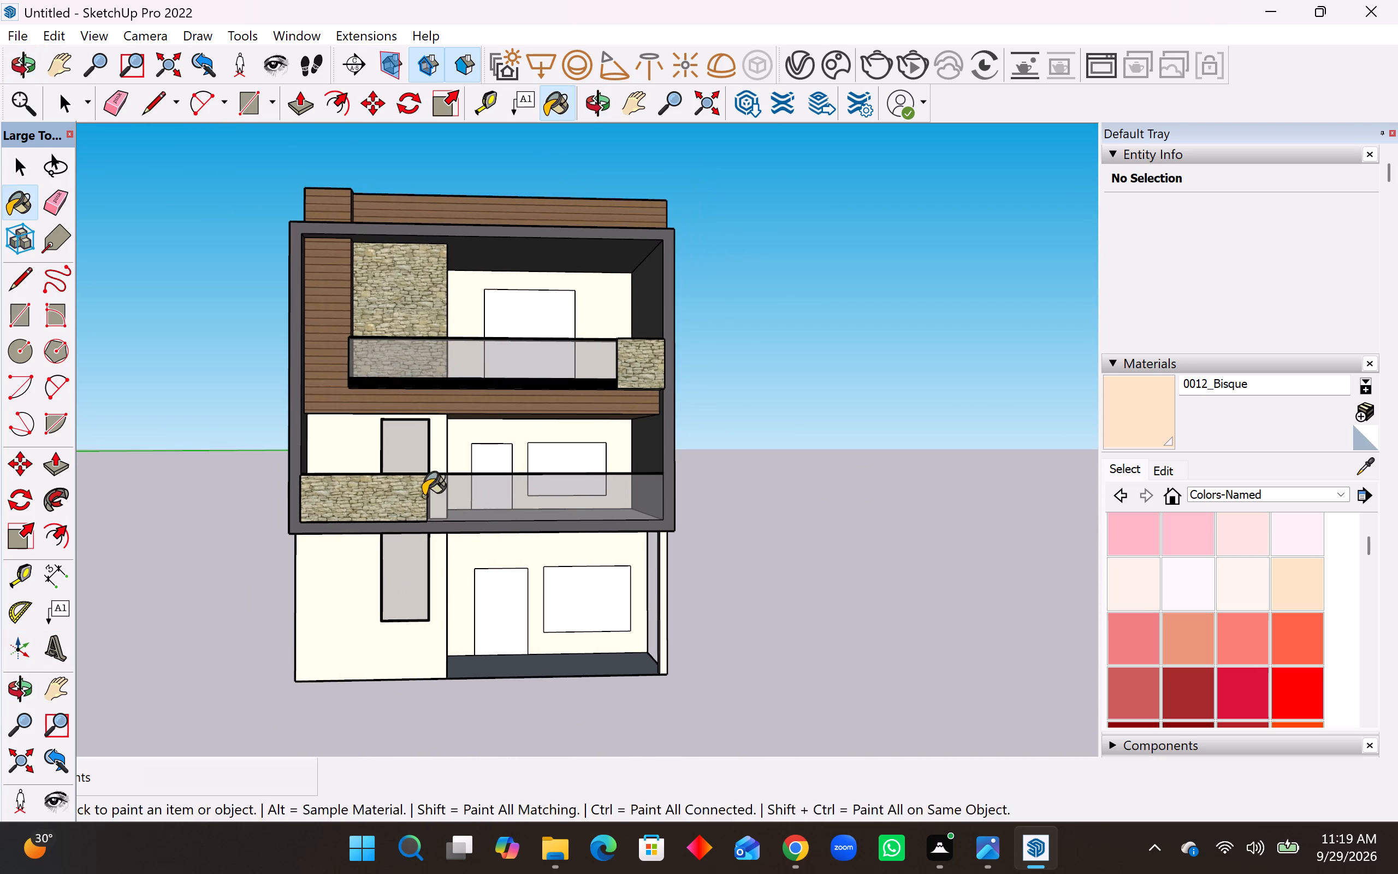
# Save the model in the Downloads folder as "file 47 sketchup".
pyautogui.click(22, 39)
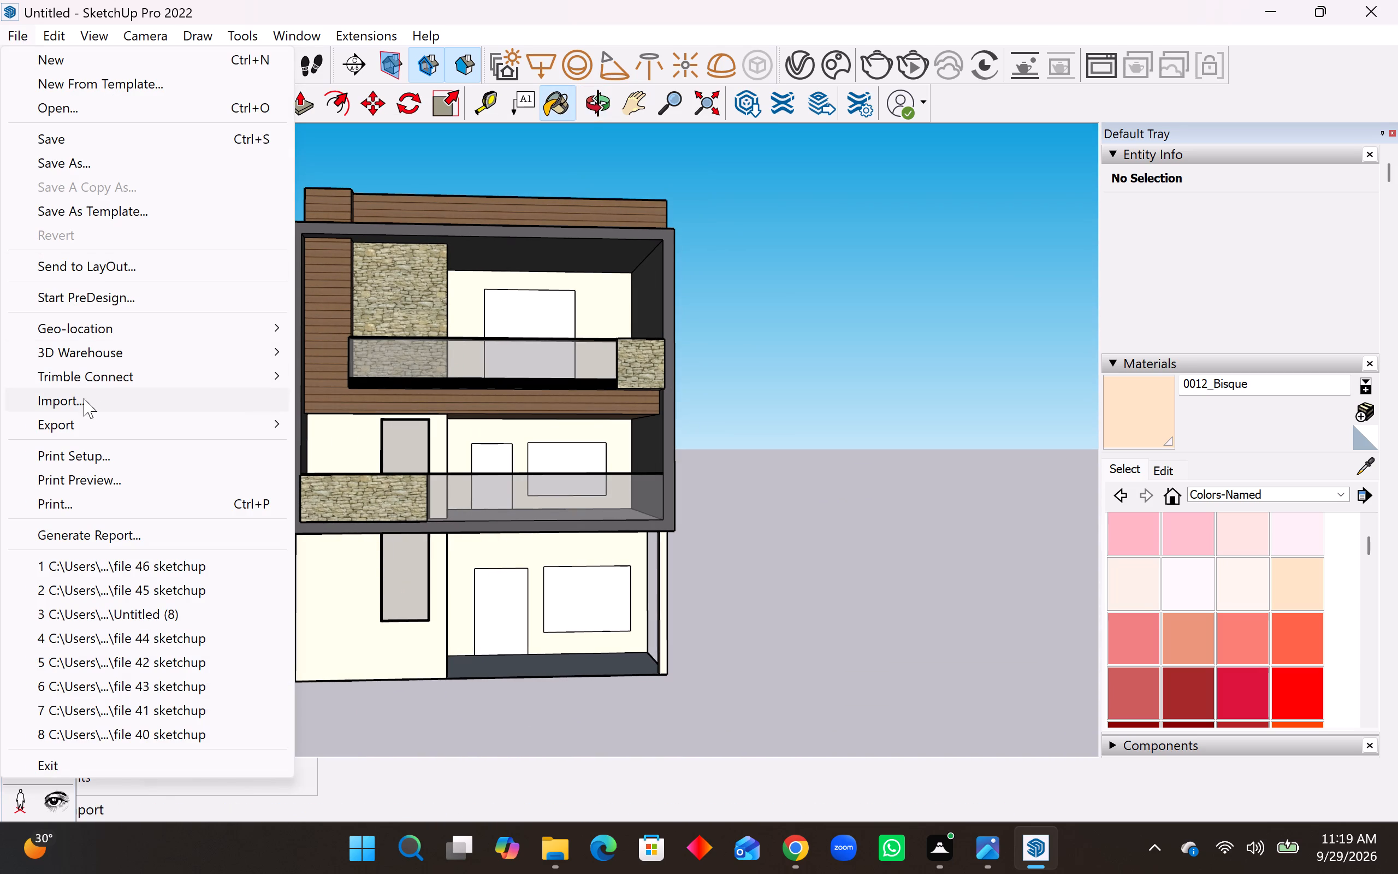
pyautogui.click(70, 166)
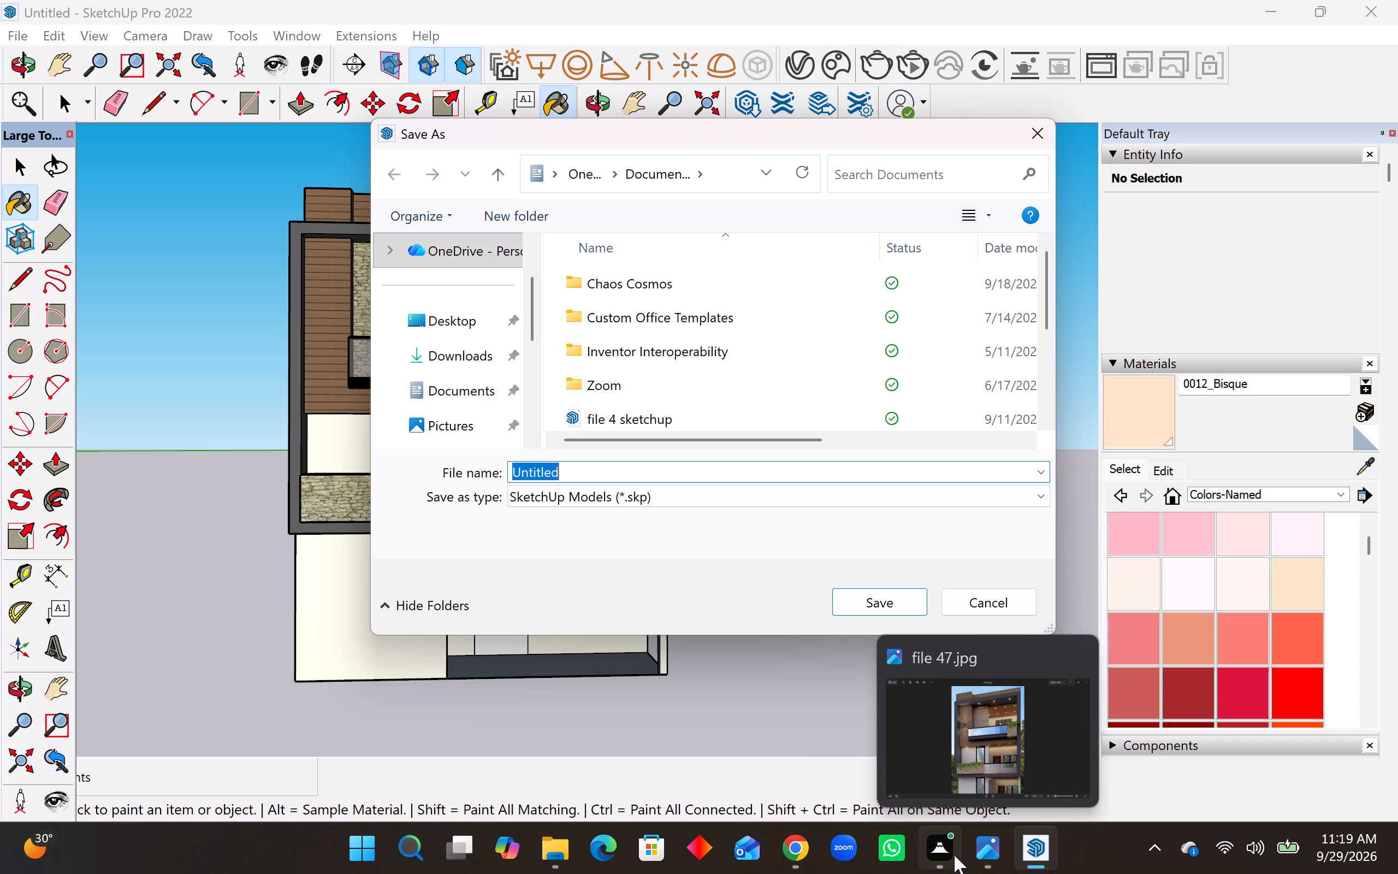
pyautogui.click(447, 347)
pyautogui.moveTo(568, 471); pyautogui.dragTo(508, 473)
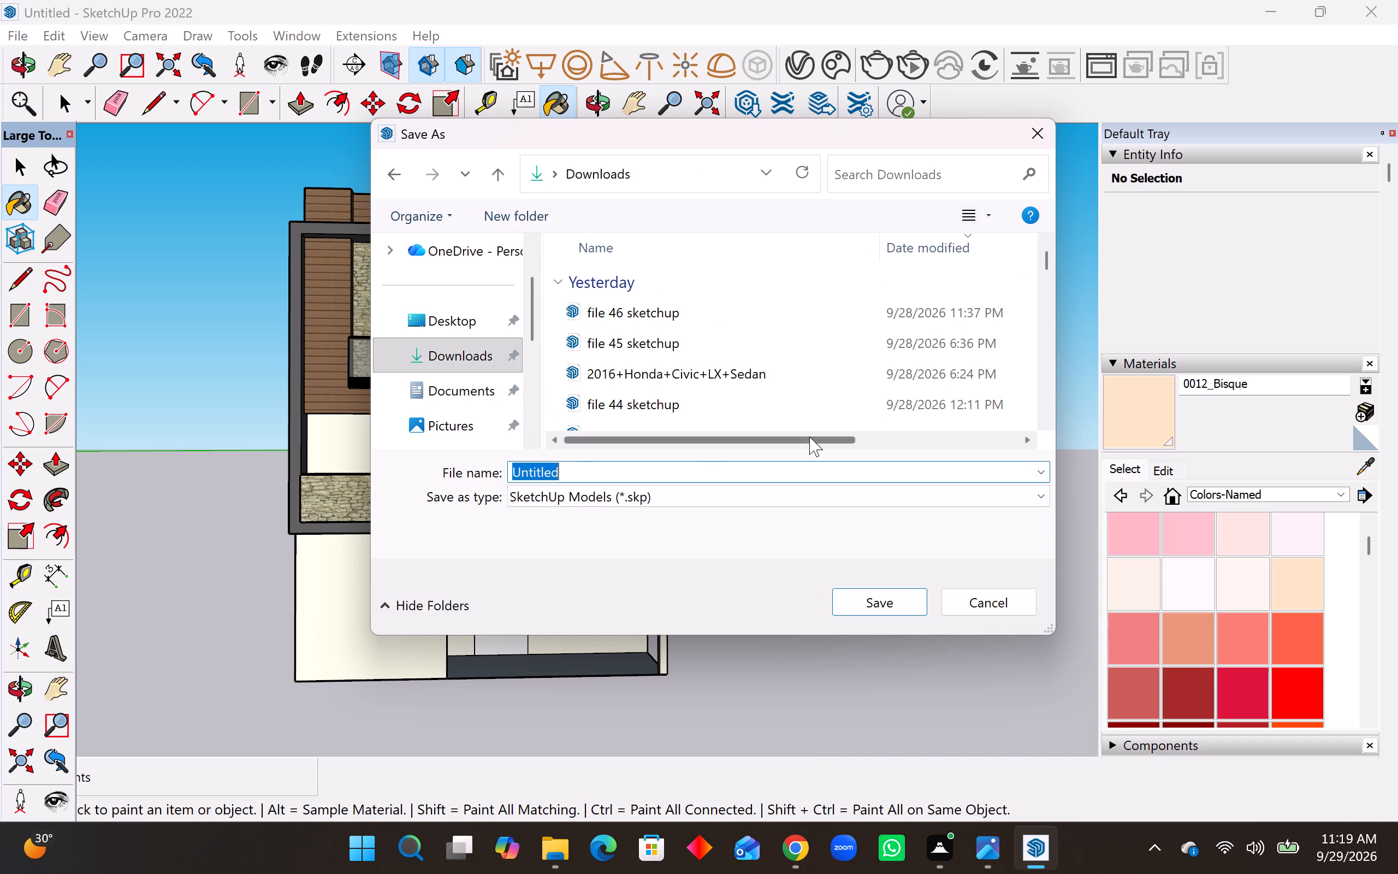
pyautogui.write('file 47')
pyautogui.press('space')
pyautogui.write('sketchup')
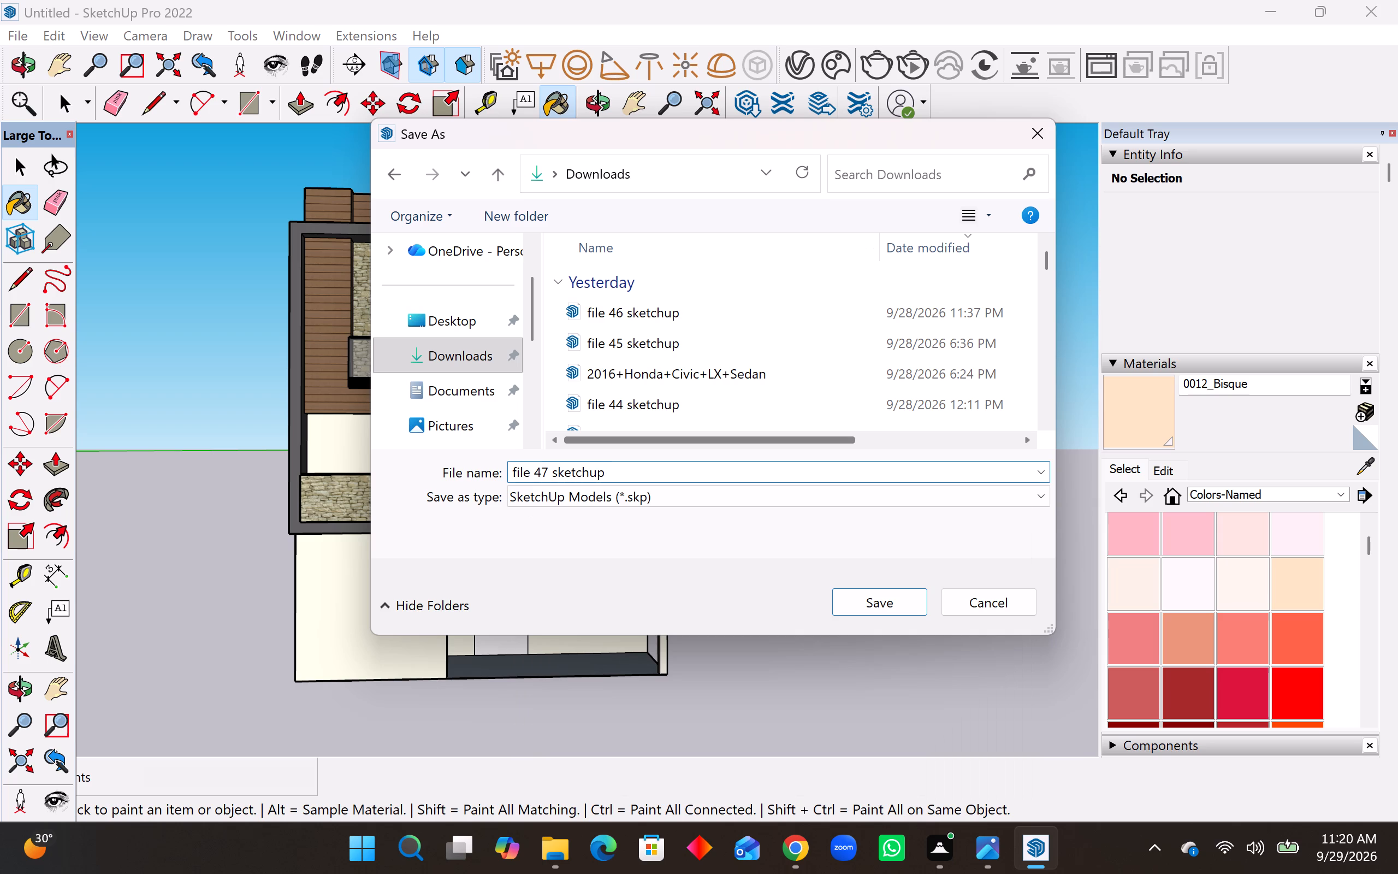
pyautogui.click(852, 607)
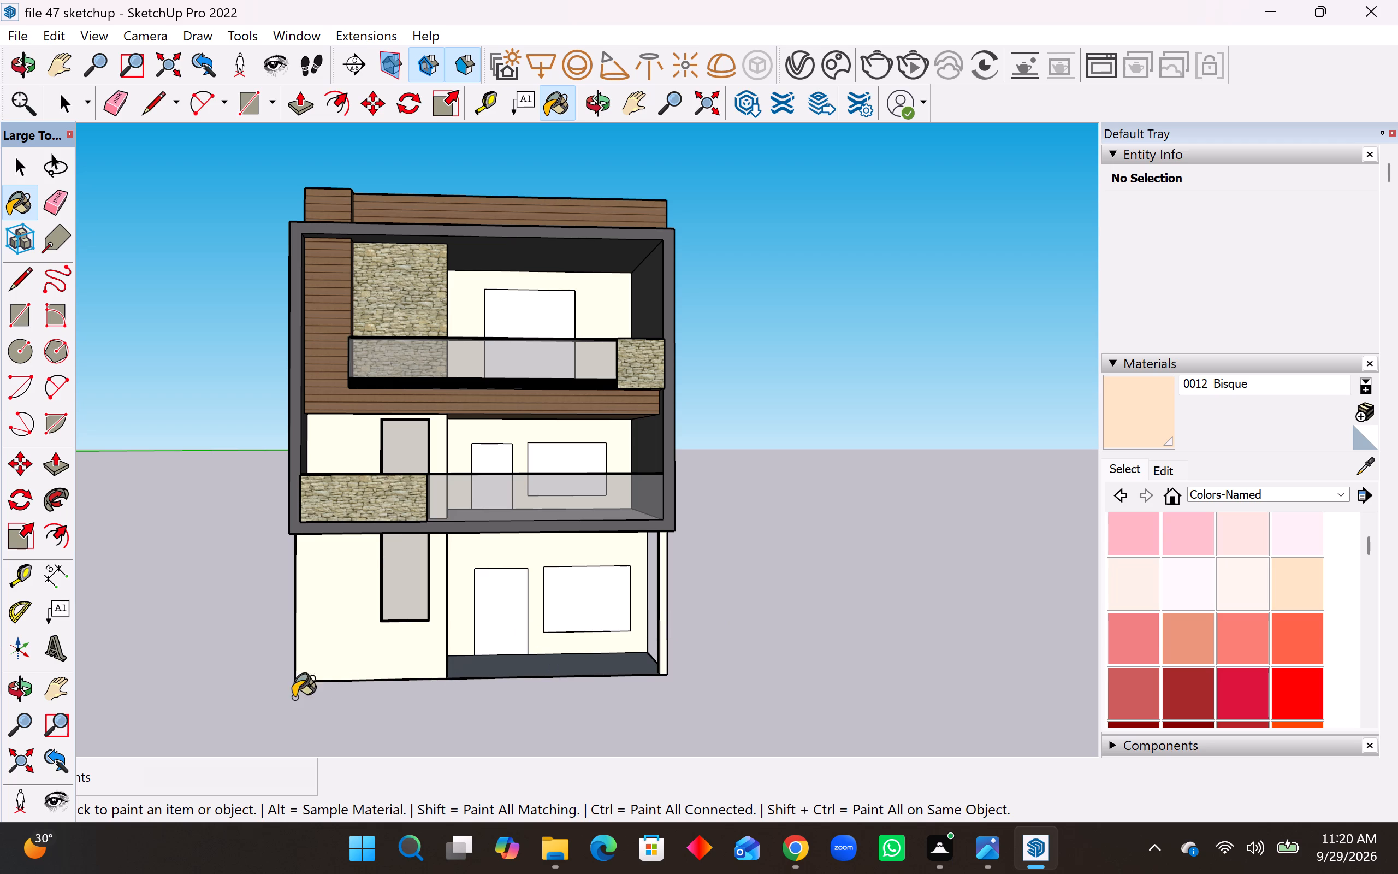
# Draw a rectangle about 2' 9" by 2' on the ground-floor front wall, below the tall window near the porch edge.
pyautogui.scroll(3, 36, 633)
pyautogui.click(5, 322)
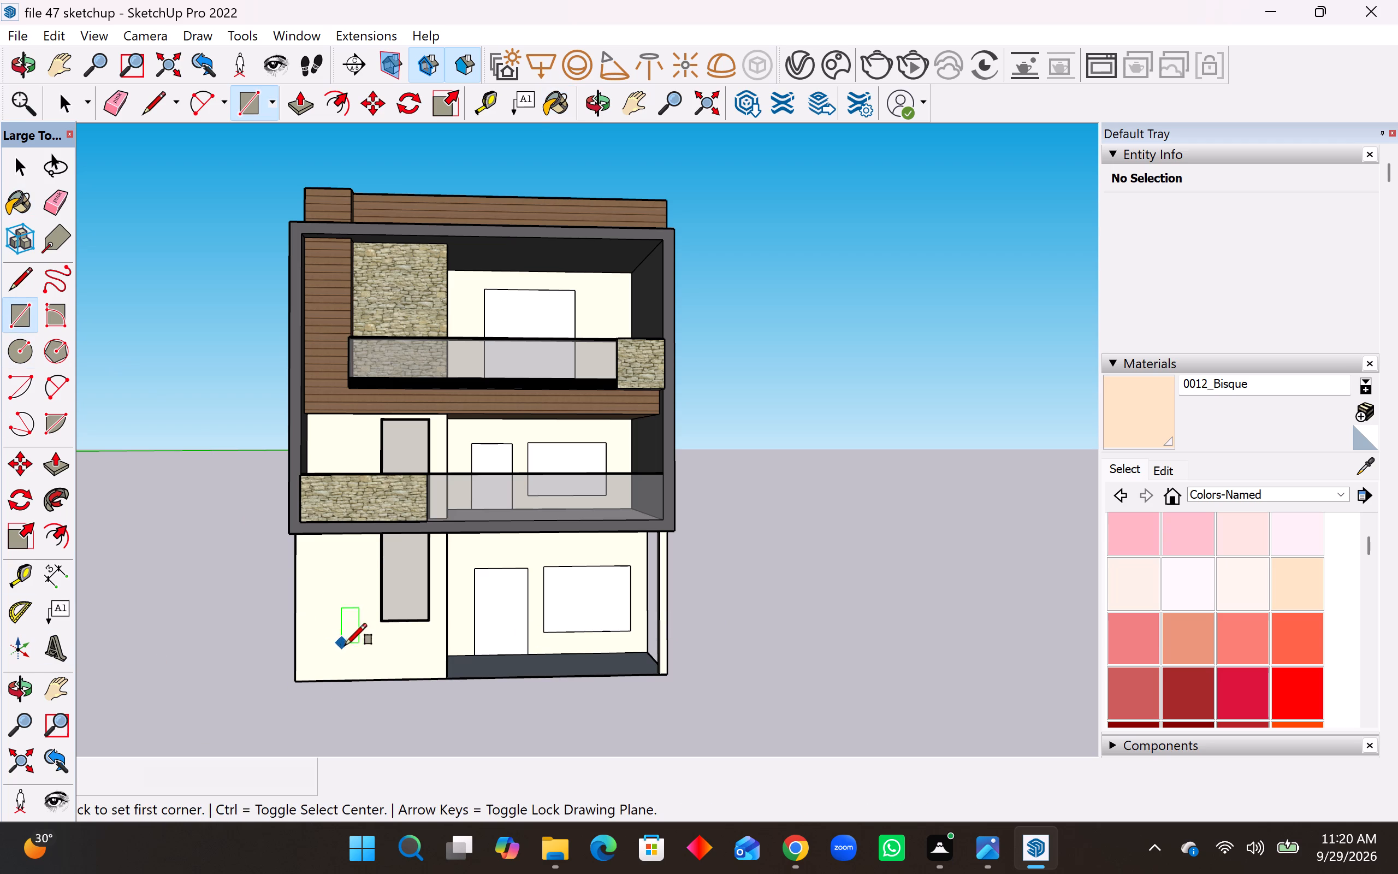
pyautogui.scroll(9, 375, 682)
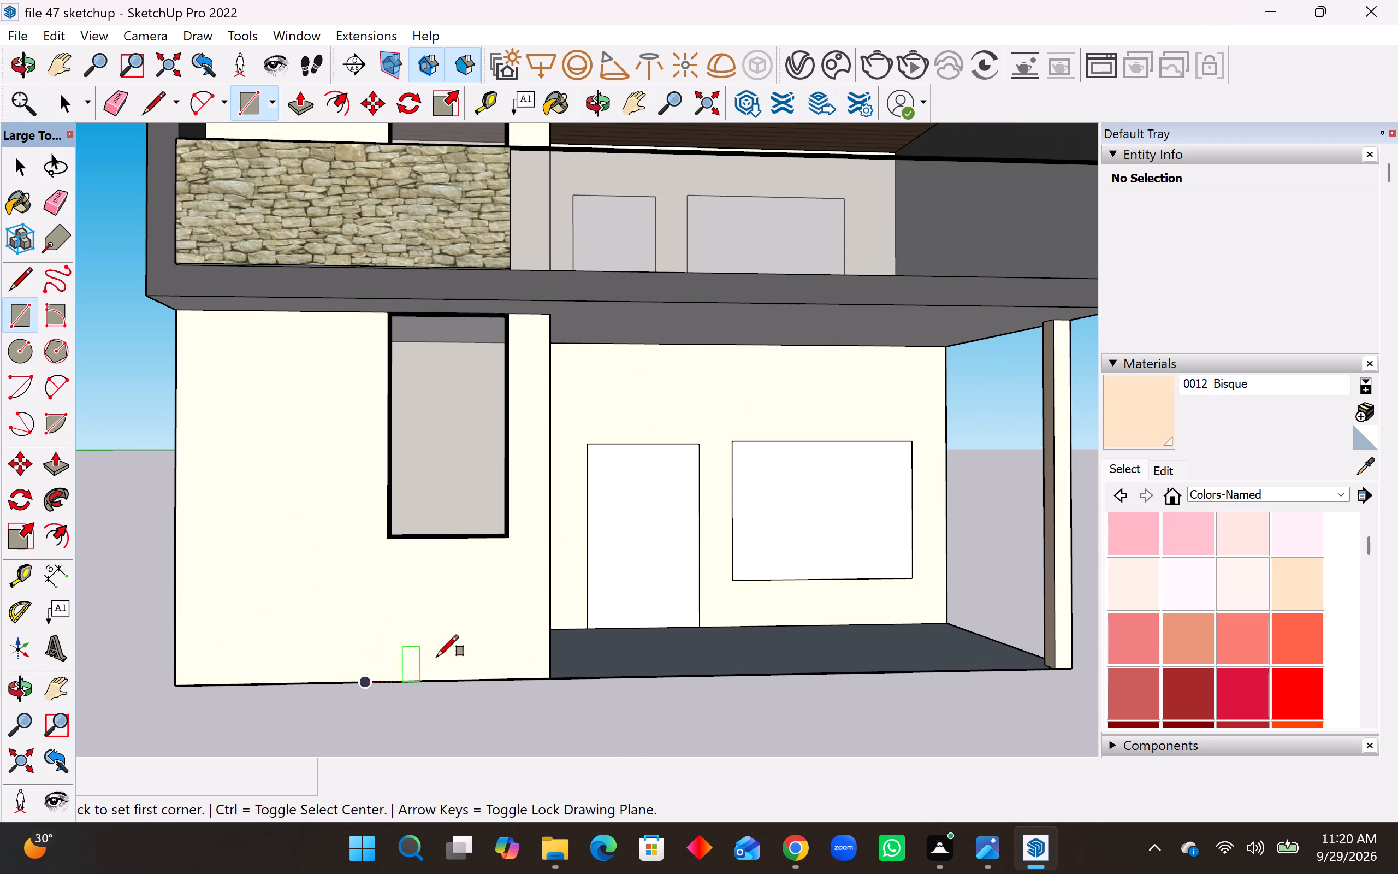
pyautogui.click(487, 640)
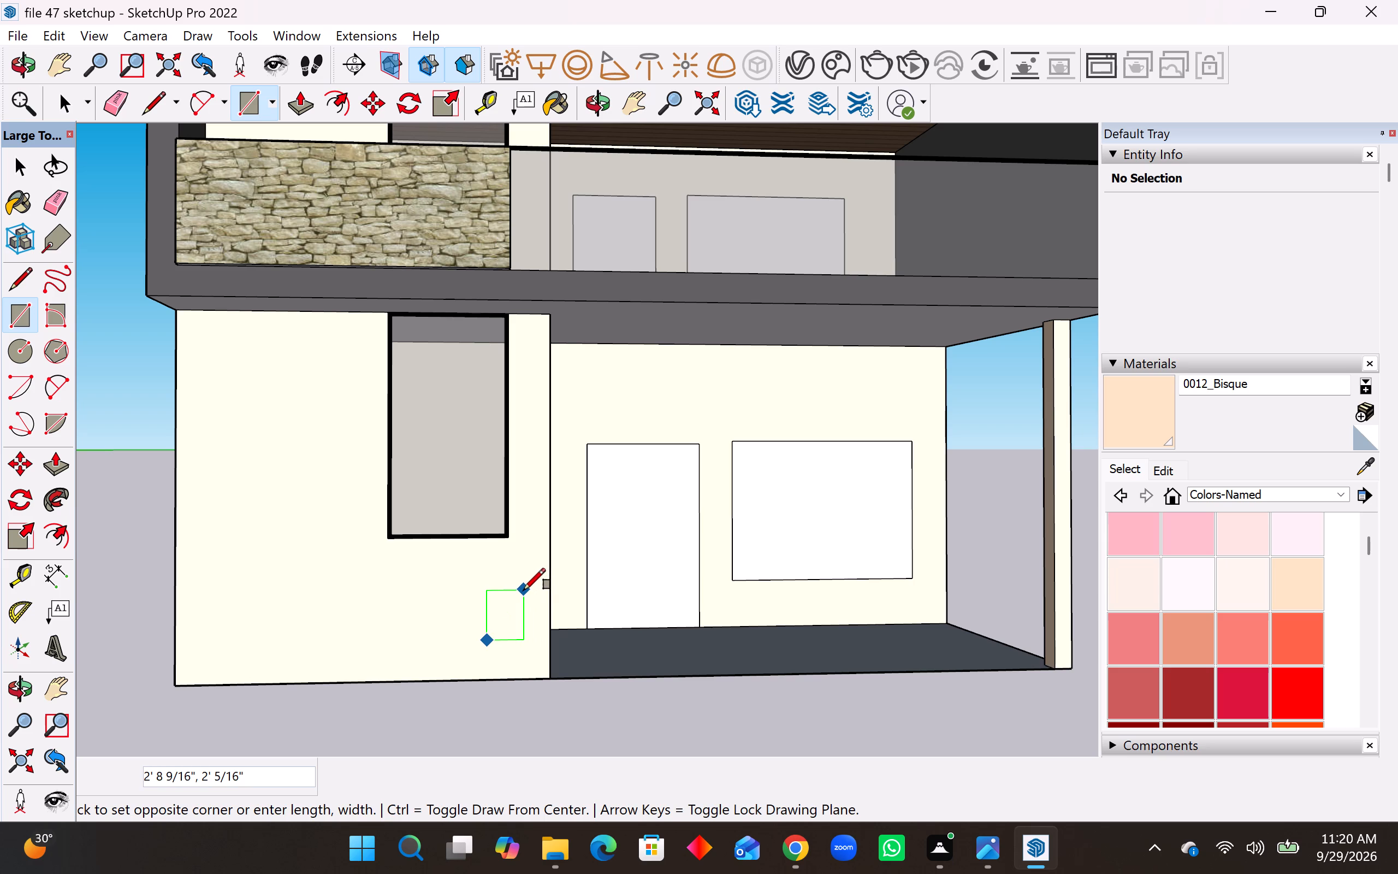
pyautogui.click(524, 590)
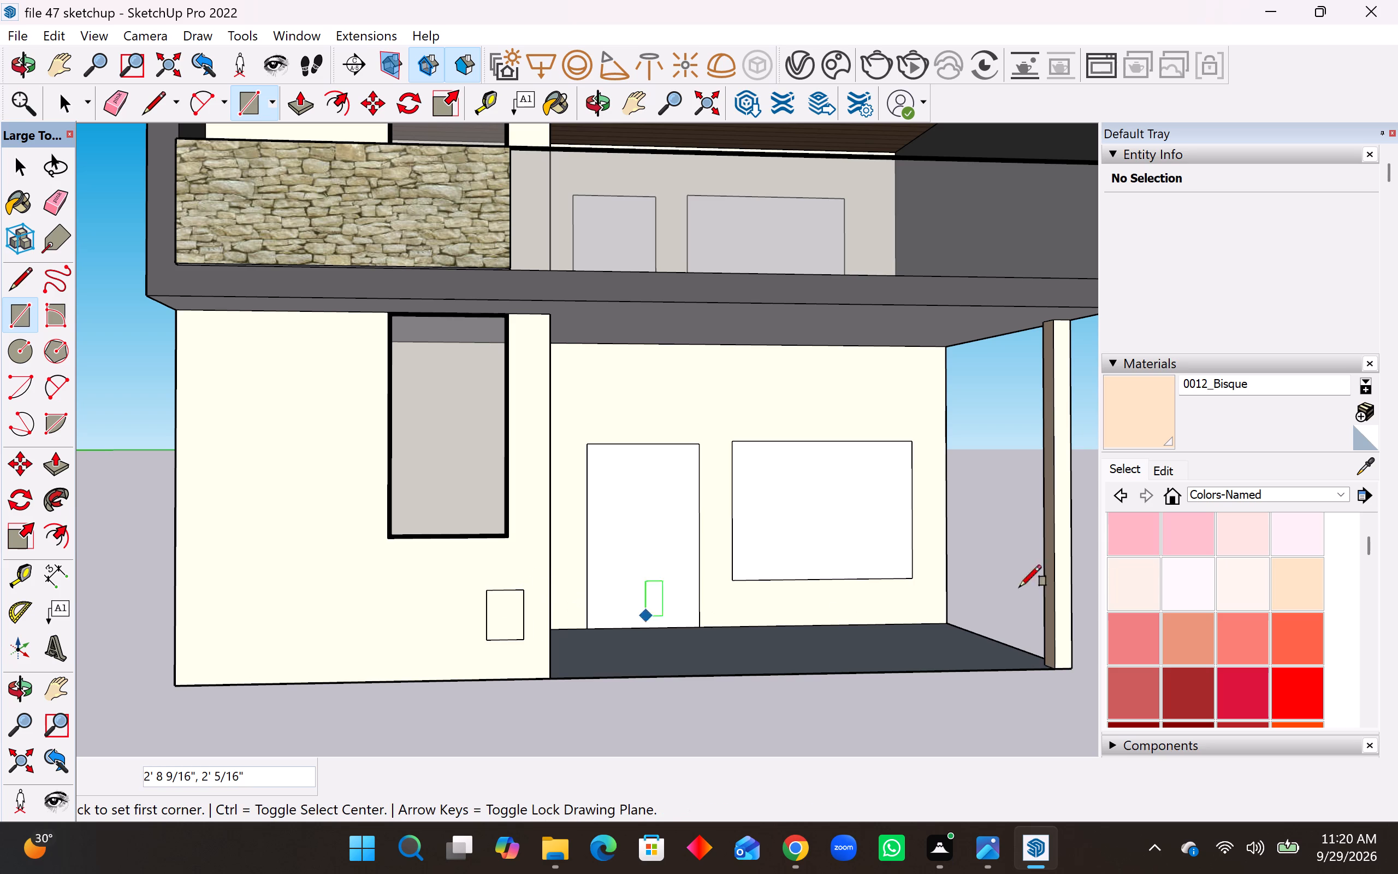
# Paint the small rectangle below the tall window with Brick Rough Tan from Brick, Cladding and Siding.
pyautogui.click(1161, 469)
pyautogui.click(1113, 474)
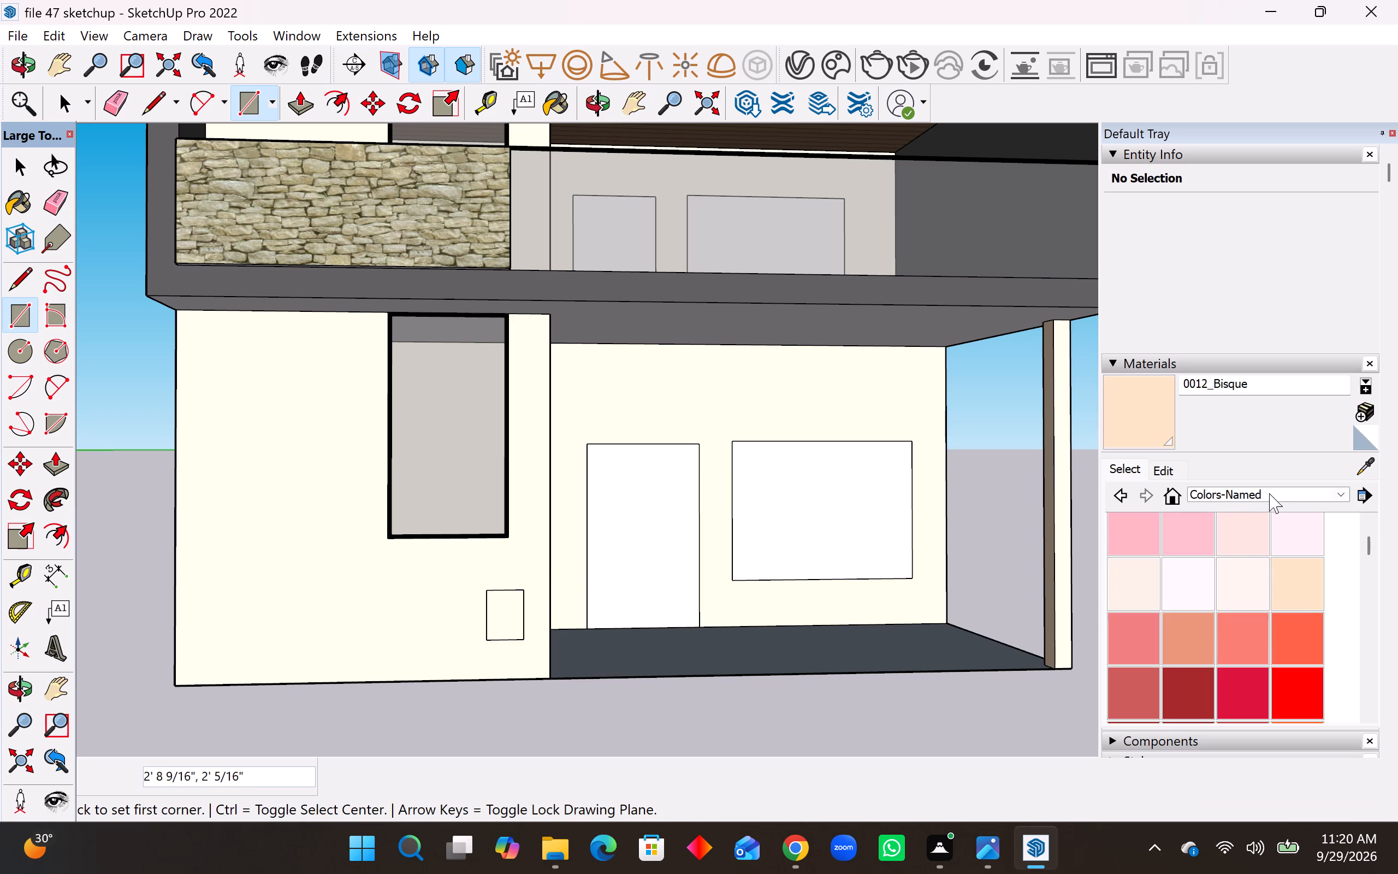
pyautogui.click(1270, 491)
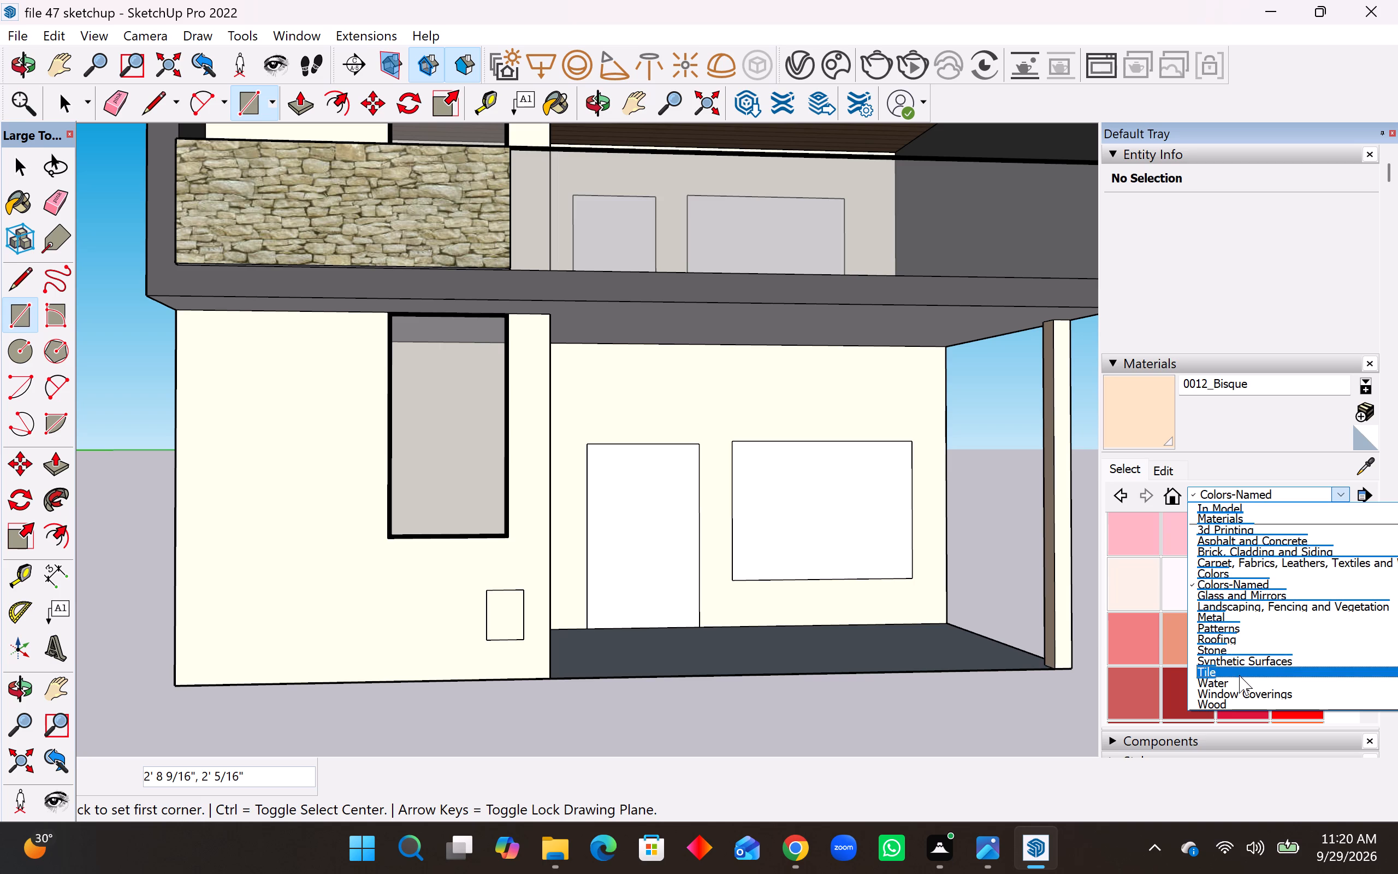
pyautogui.click(1223, 552)
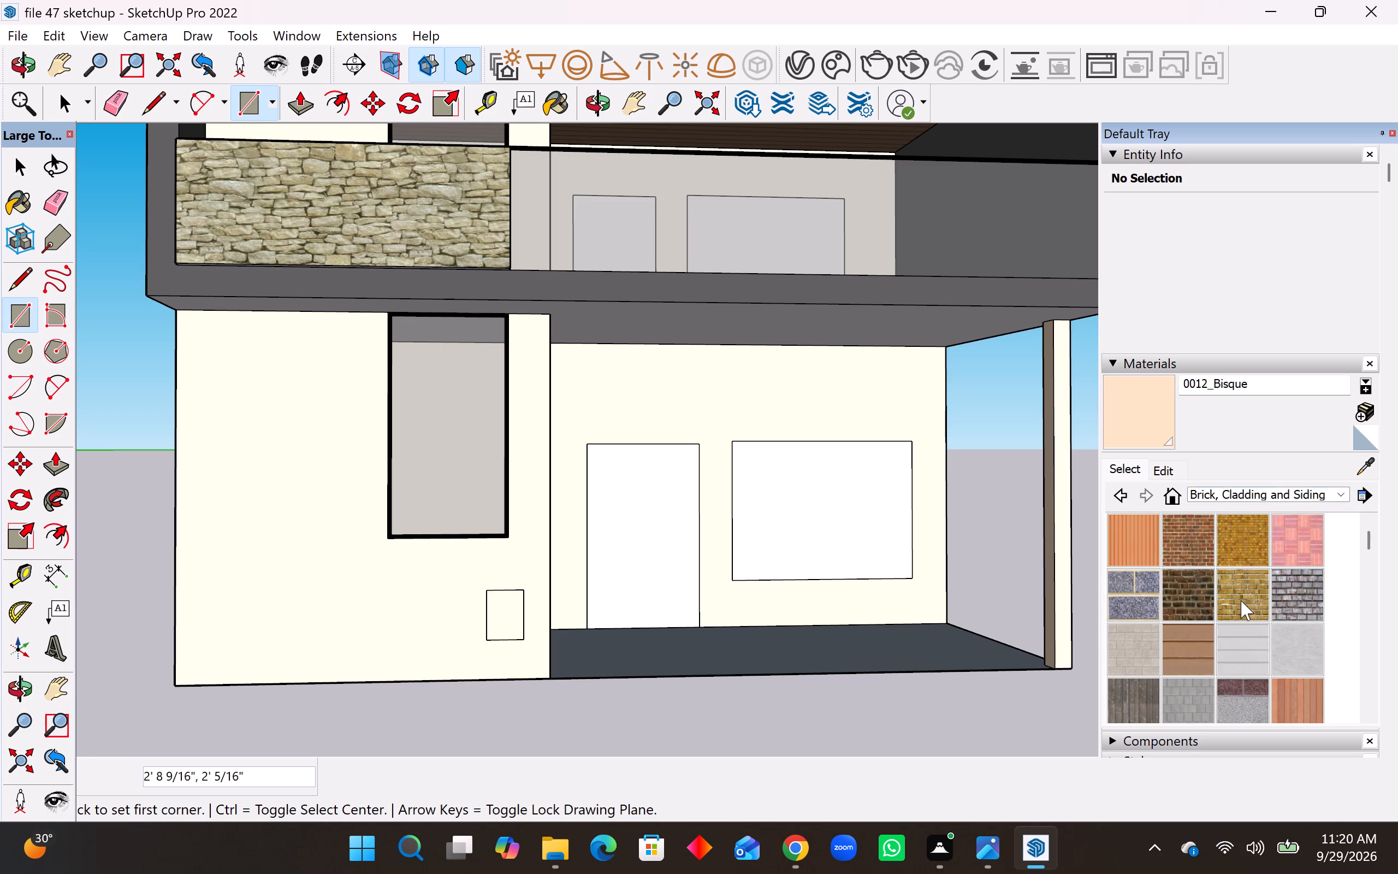
pyautogui.click(1241, 600)
pyautogui.click(513, 619)
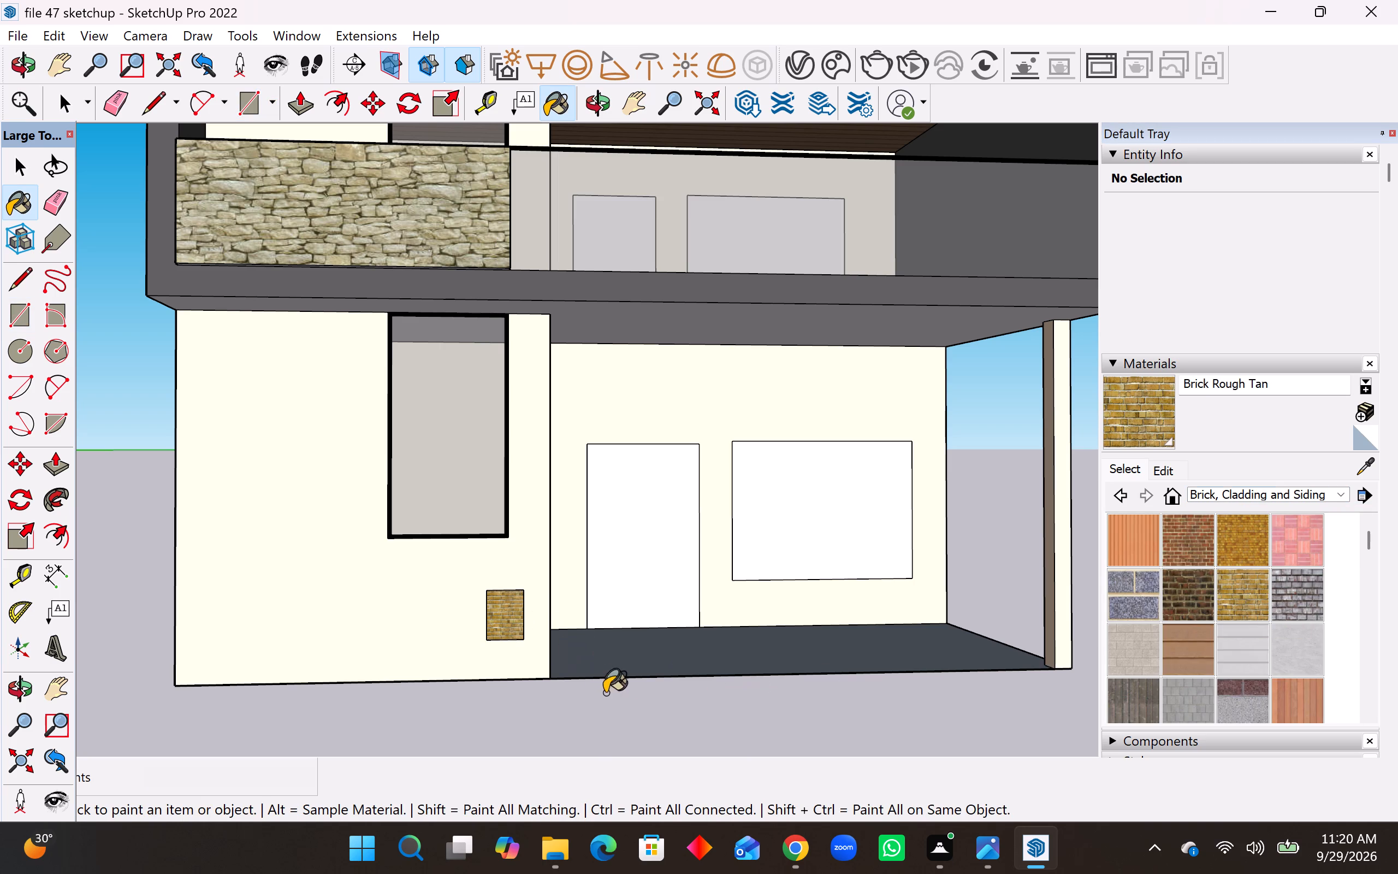
# Set the Brick Rough Tan texture size to 5' and check the brick rectangle against the facade.
pyautogui.click(1170, 465)
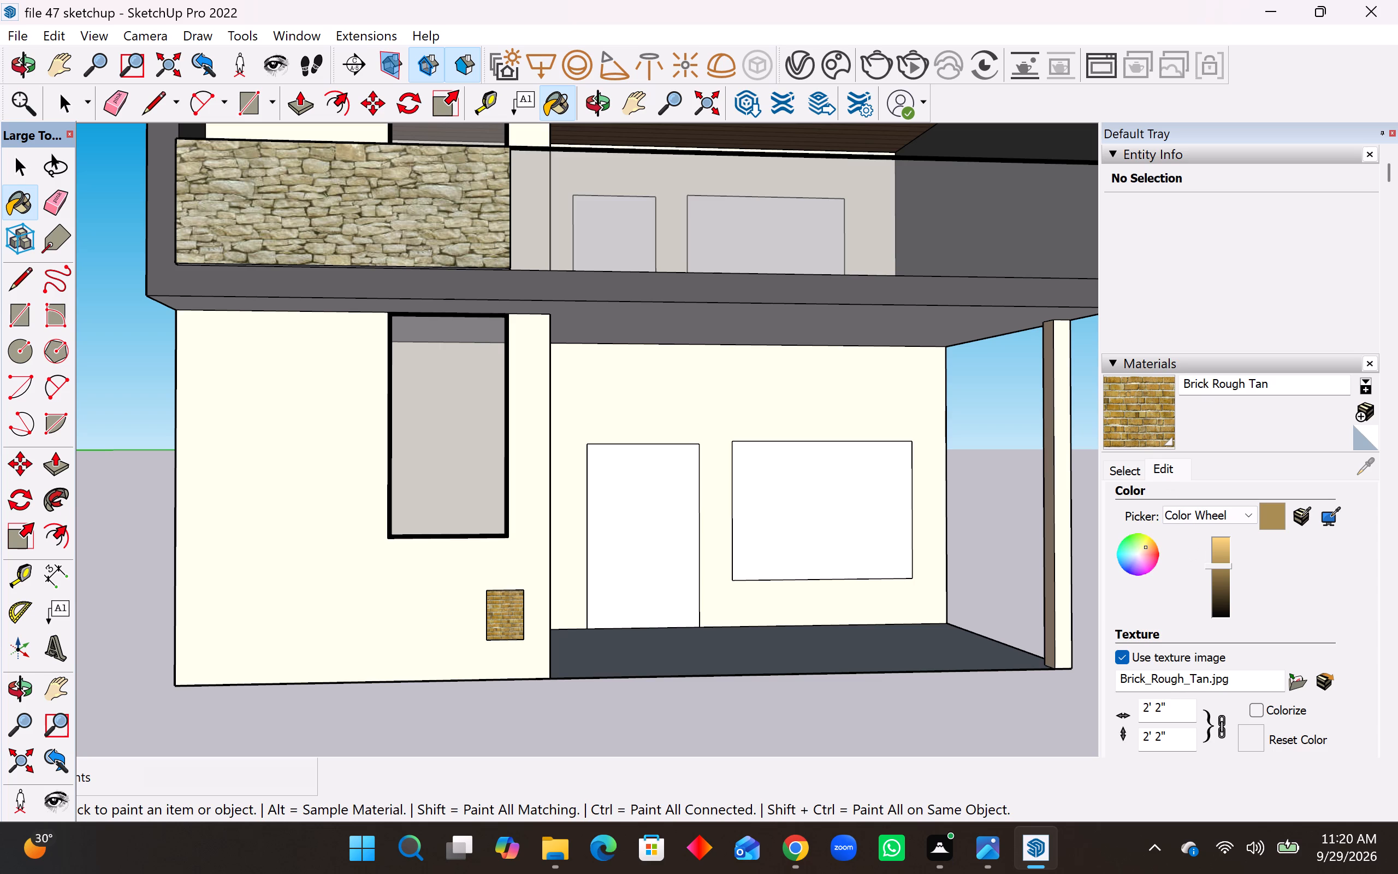
pyautogui.moveTo(1174, 706); pyautogui.dragTo(1133, 714)
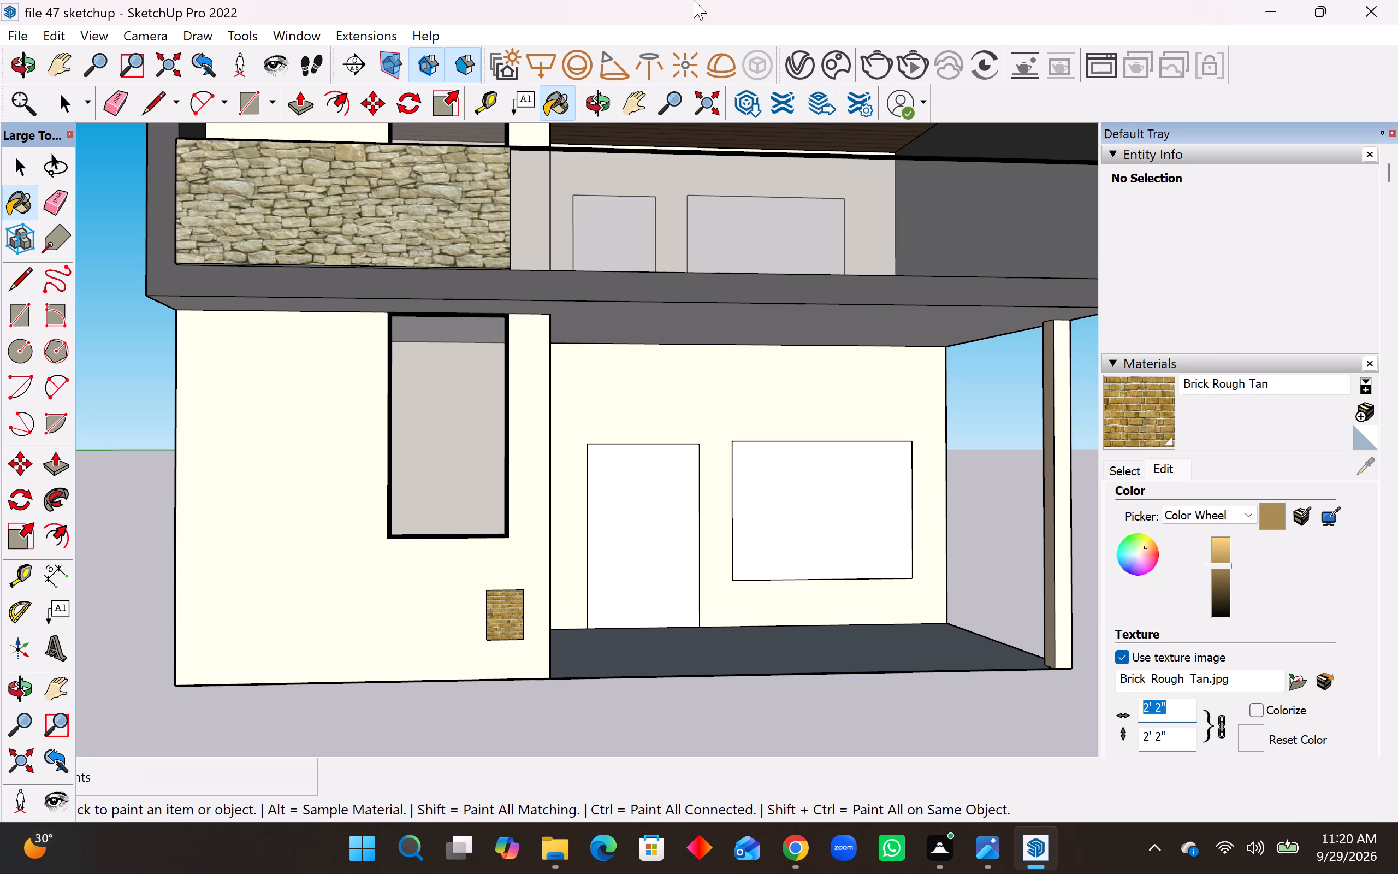
pyautogui.write("5'")
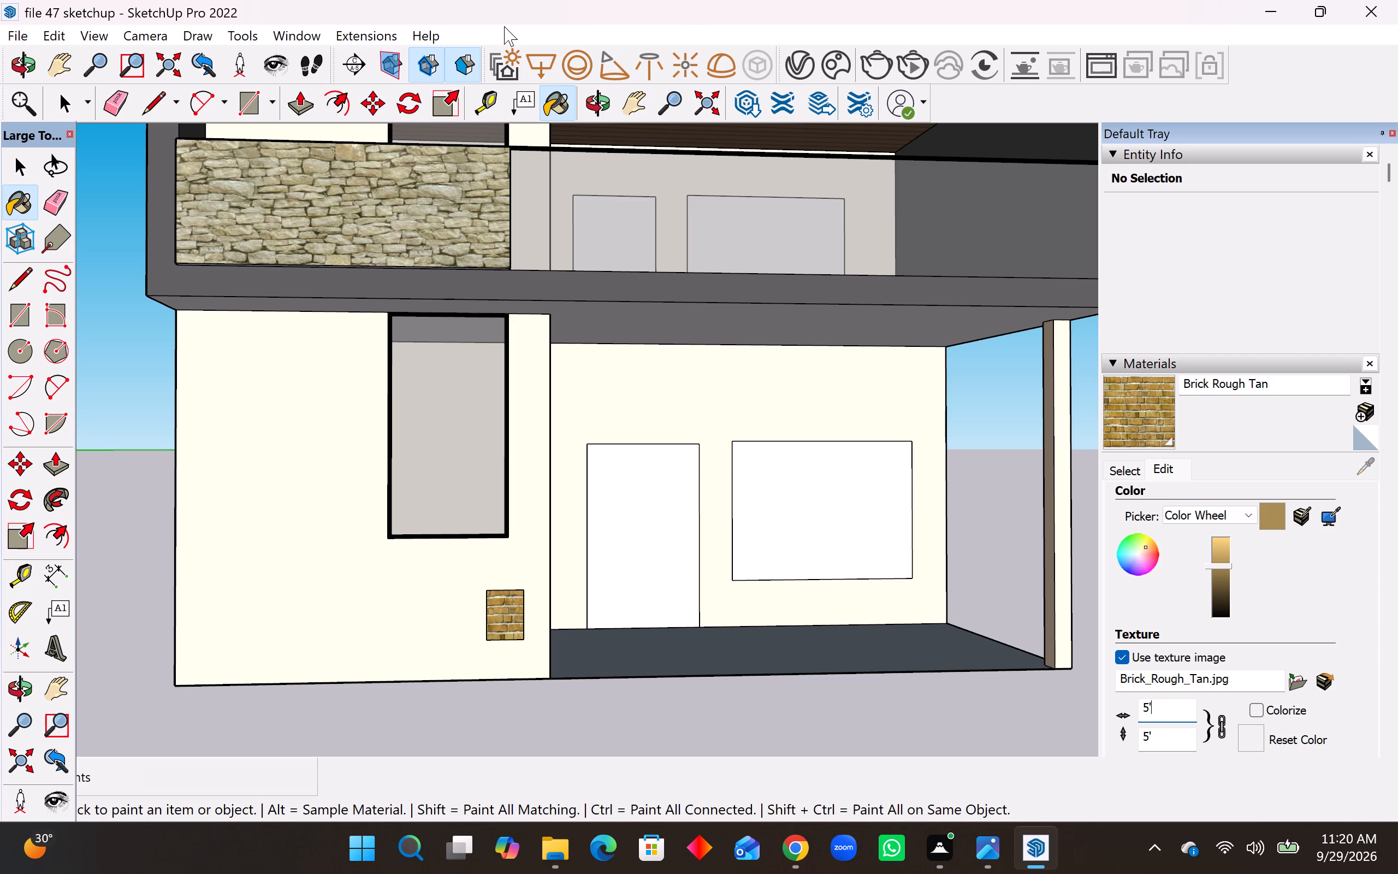
pyautogui.press('space')
pyautogui.scroll(-4, 206, 0)
pyautogui.scroll(-1, 0, 326)
pyautogui.scroll(-2, 72, 440)
pyautogui.click(94, 504)
pyautogui.press('space')
pyautogui.scroll(-4, 208, 497)
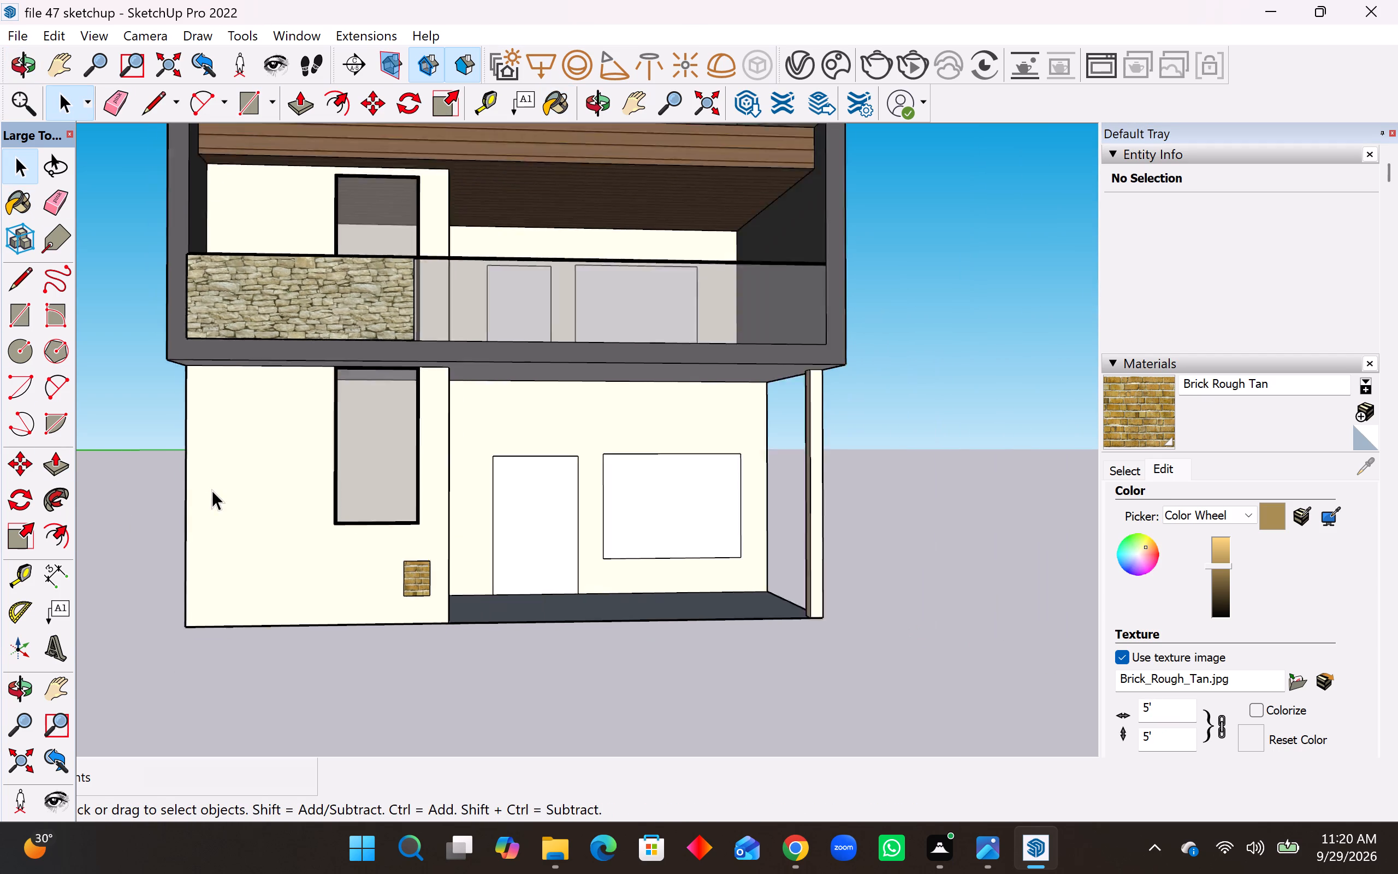
pyautogui.scroll(-2, 212, 490)
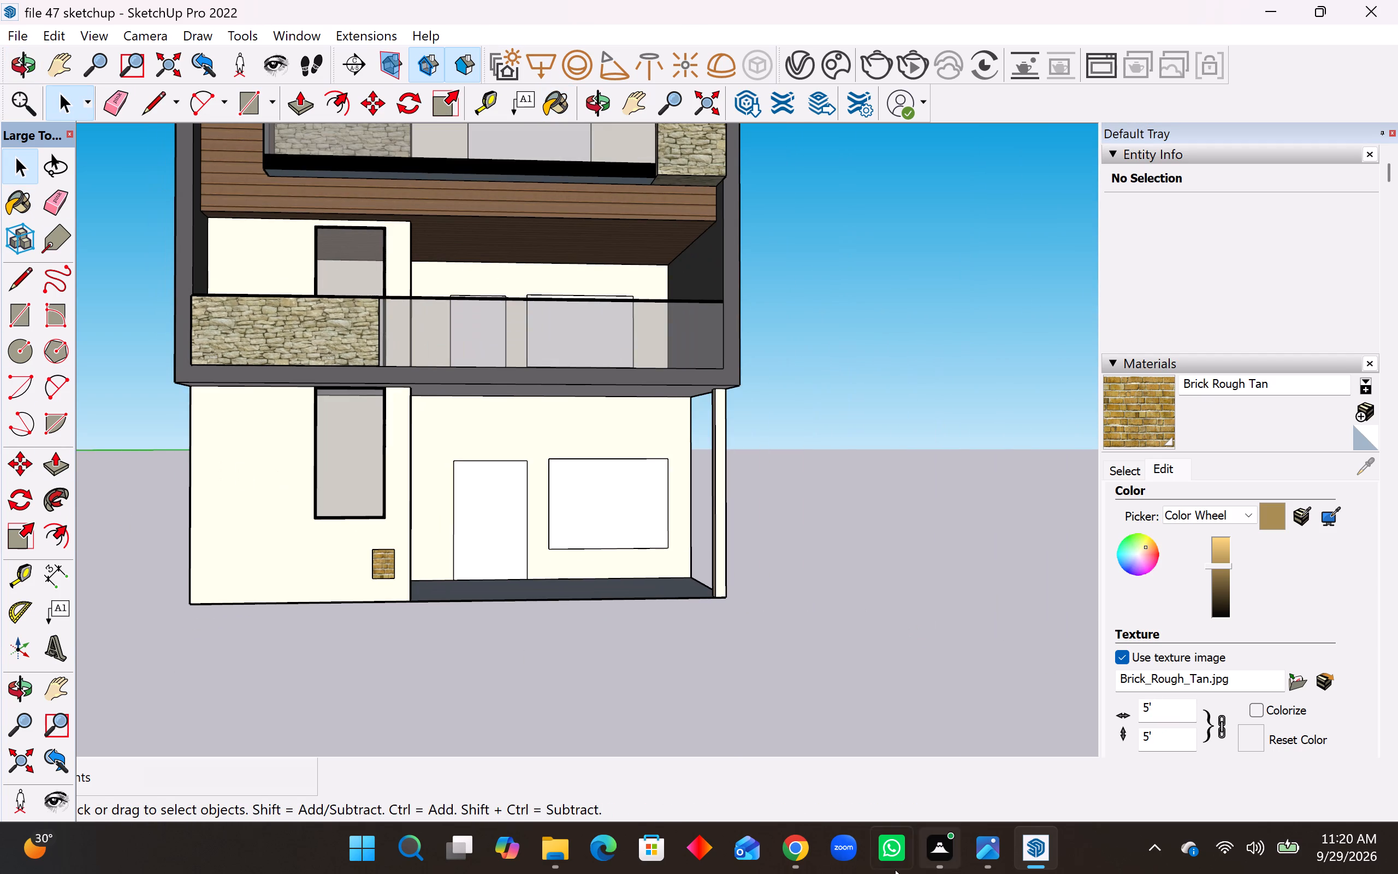
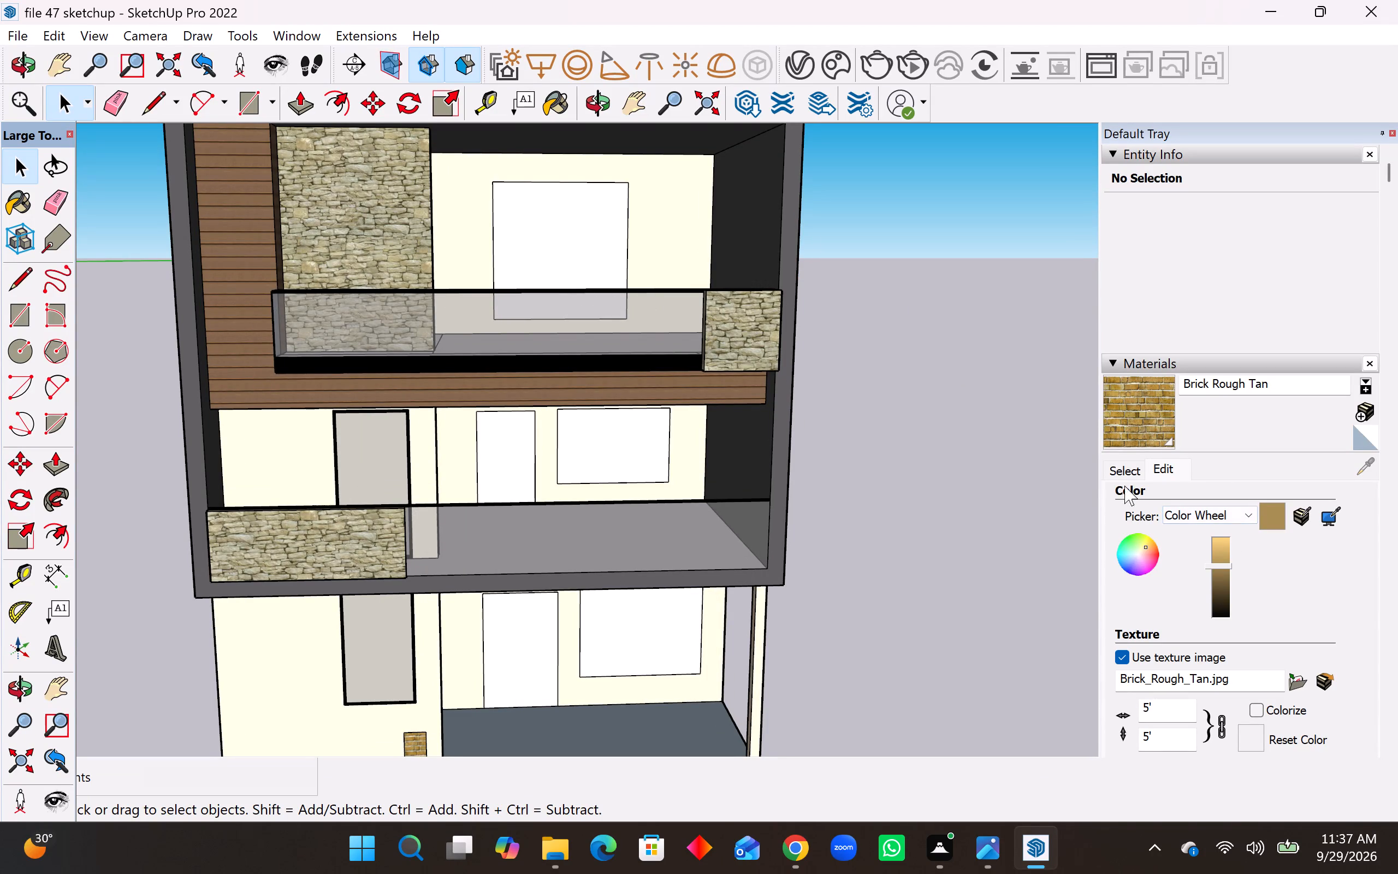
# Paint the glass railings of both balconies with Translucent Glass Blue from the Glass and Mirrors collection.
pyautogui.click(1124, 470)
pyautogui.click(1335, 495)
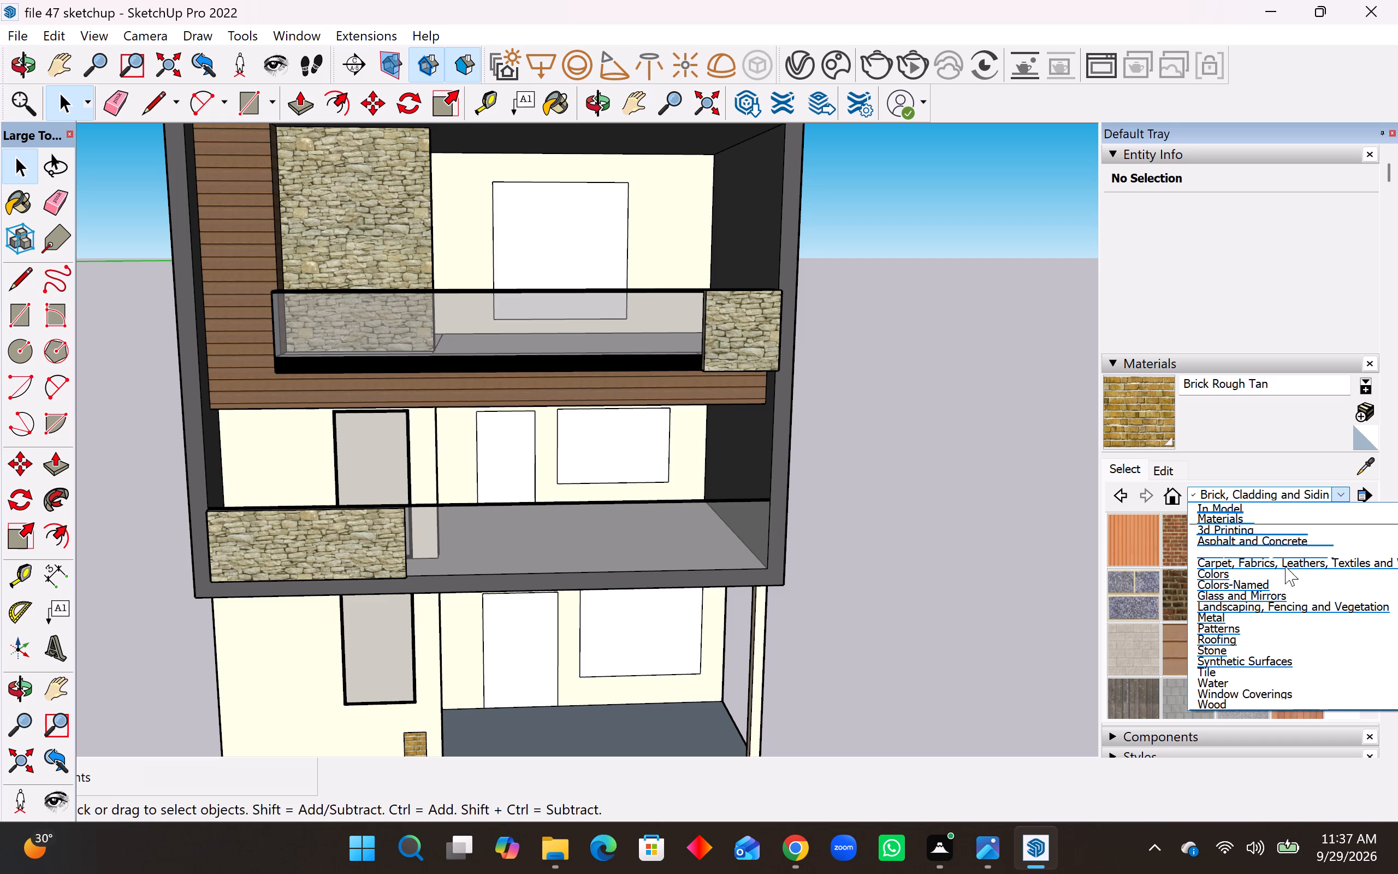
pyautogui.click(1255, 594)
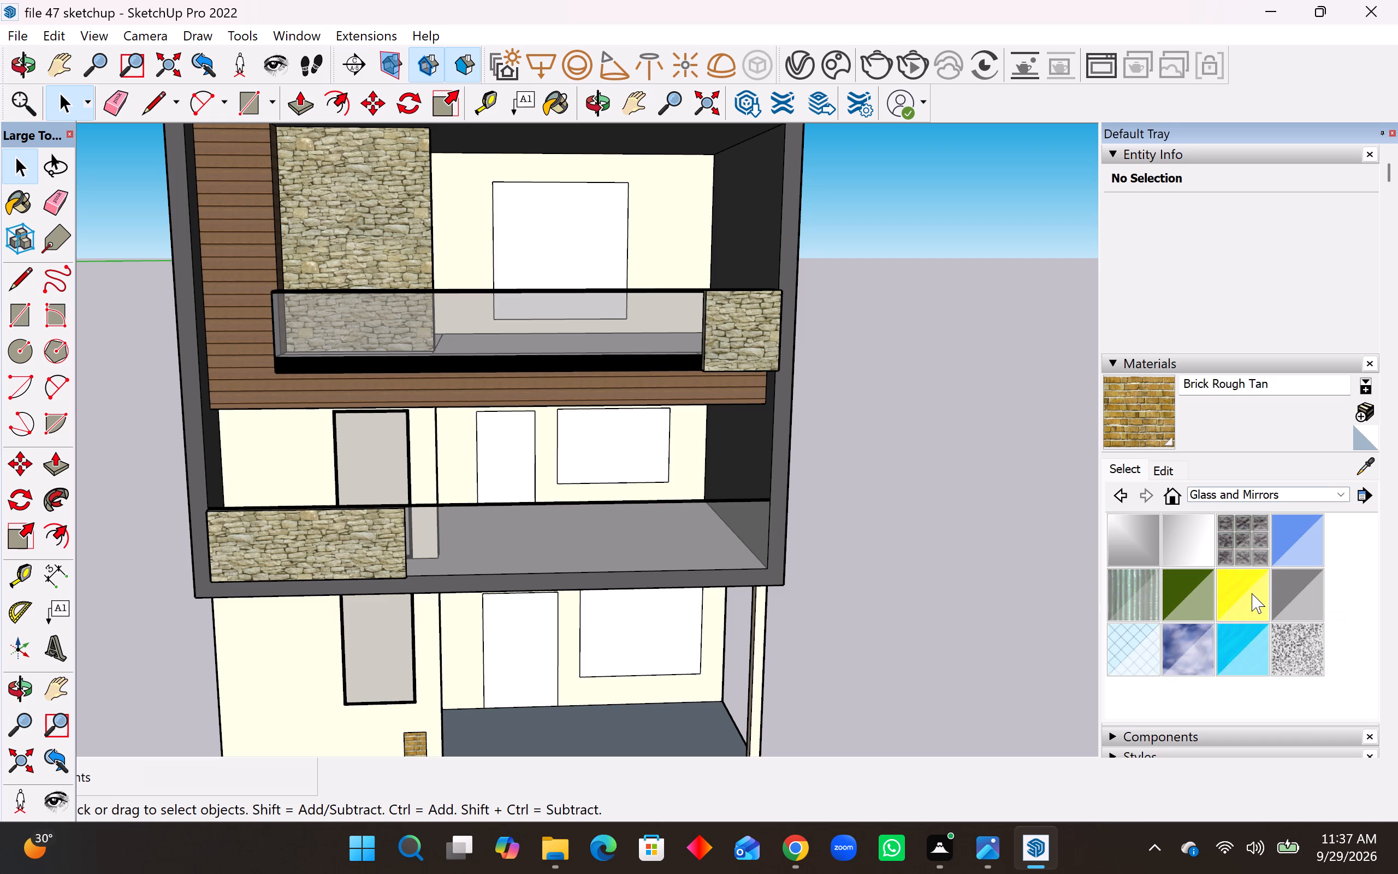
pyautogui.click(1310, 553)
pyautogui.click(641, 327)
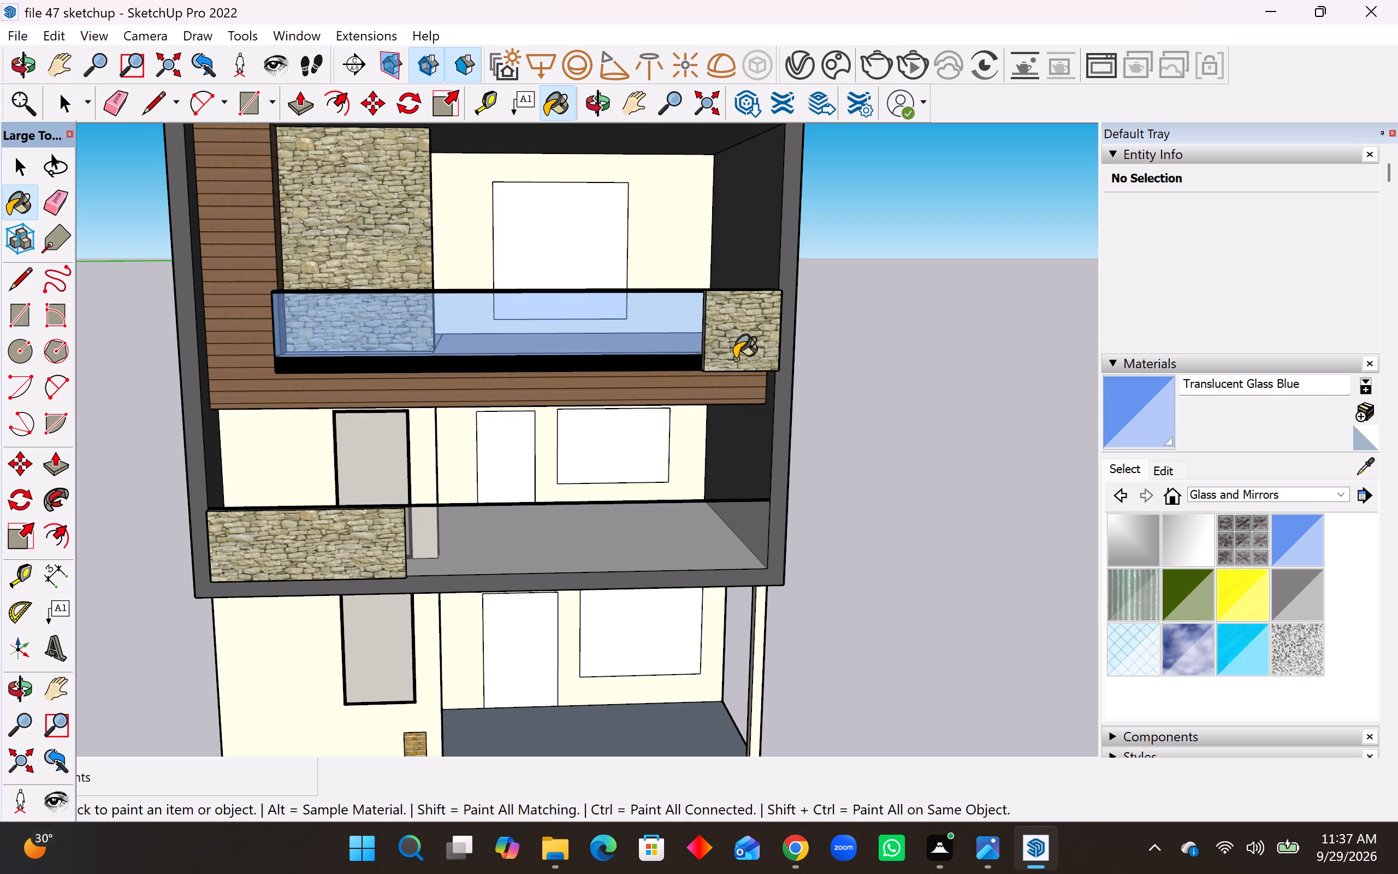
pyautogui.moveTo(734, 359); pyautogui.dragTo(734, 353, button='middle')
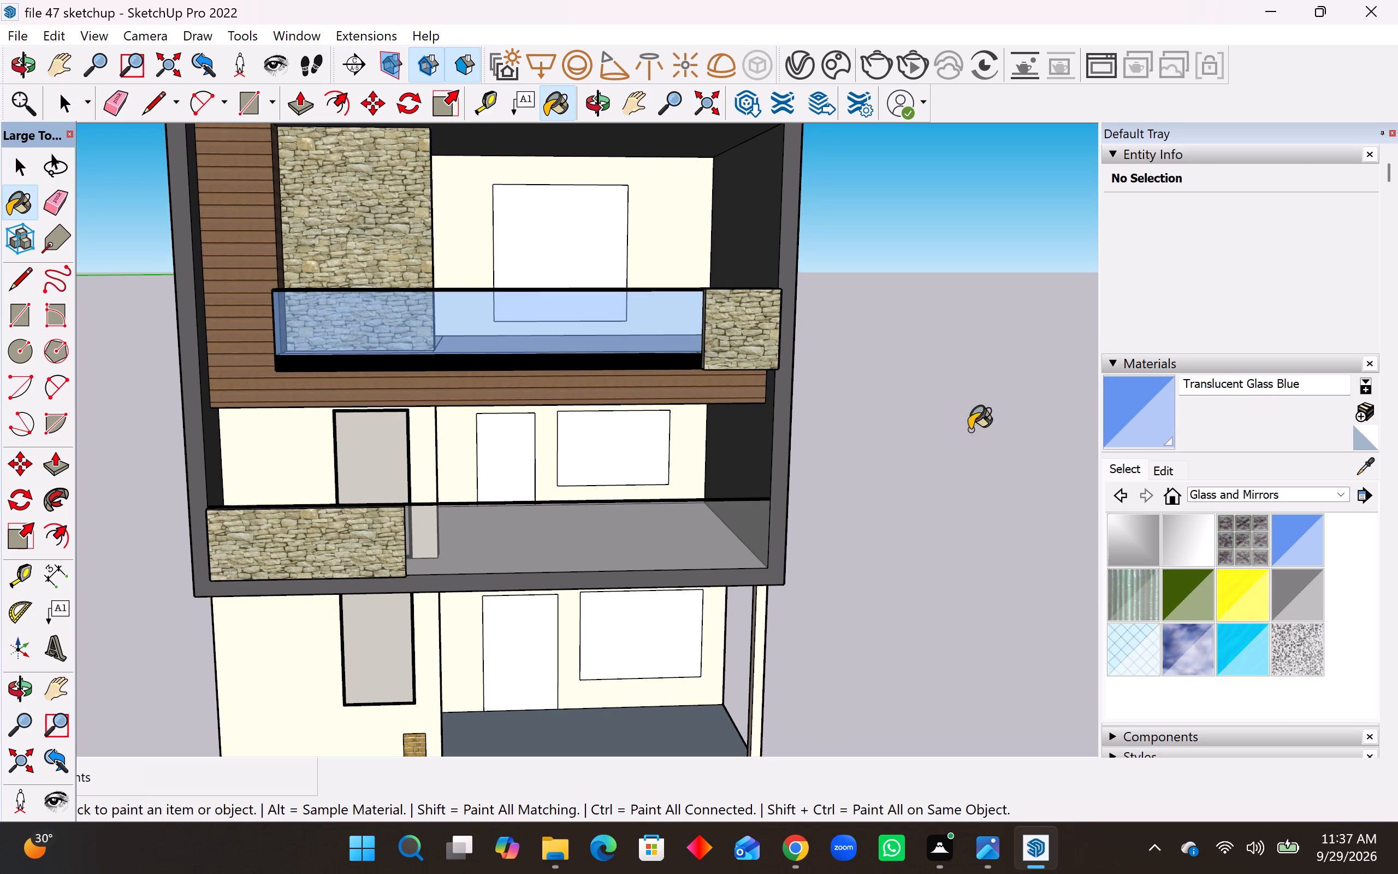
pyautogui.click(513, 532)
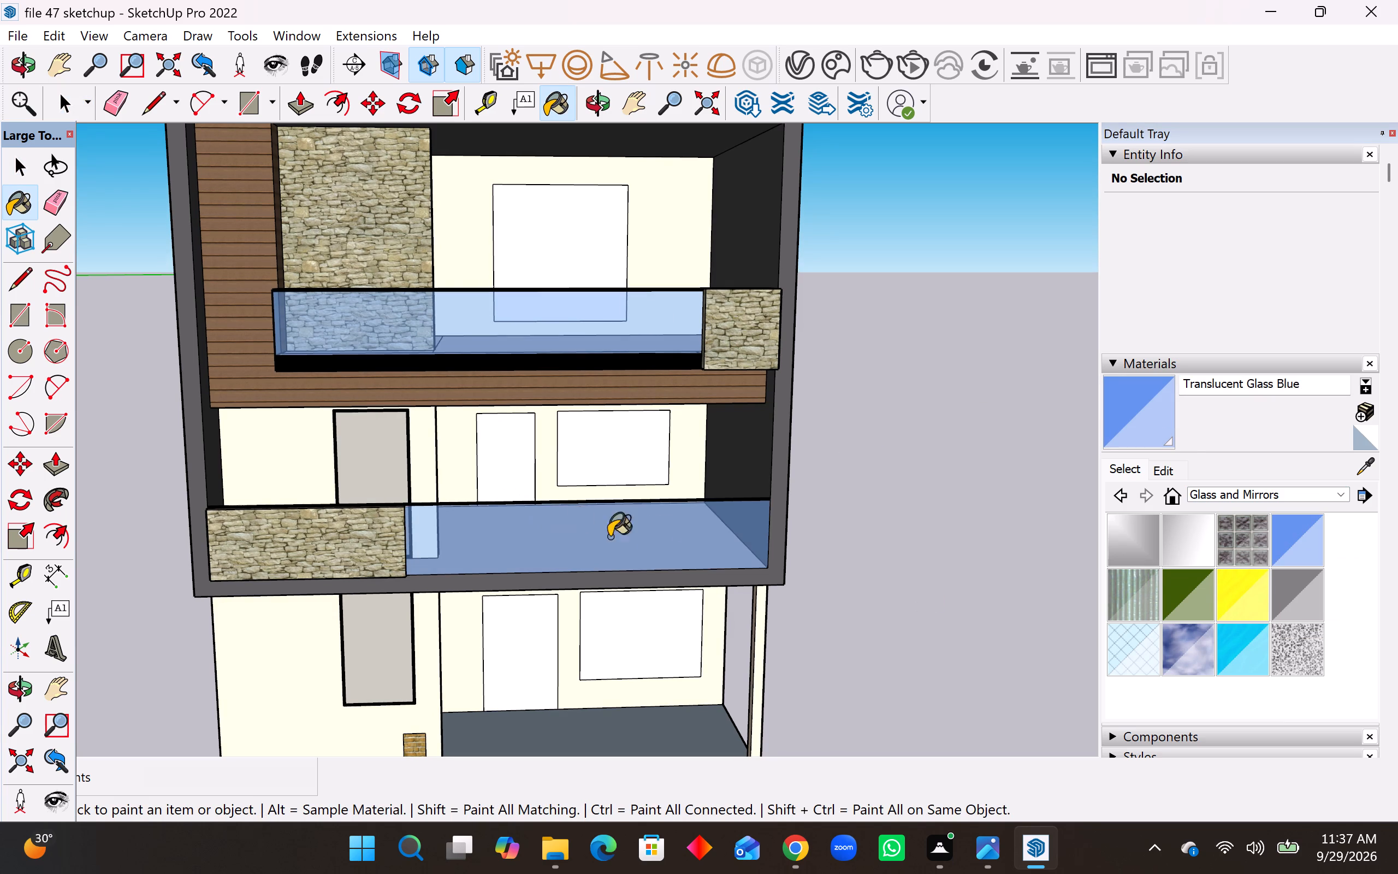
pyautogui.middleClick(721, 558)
# Repaint the glass railings of the middle and top balconies with Translucent Glass Gray.
pyautogui.scroll(-1, 710, 504)
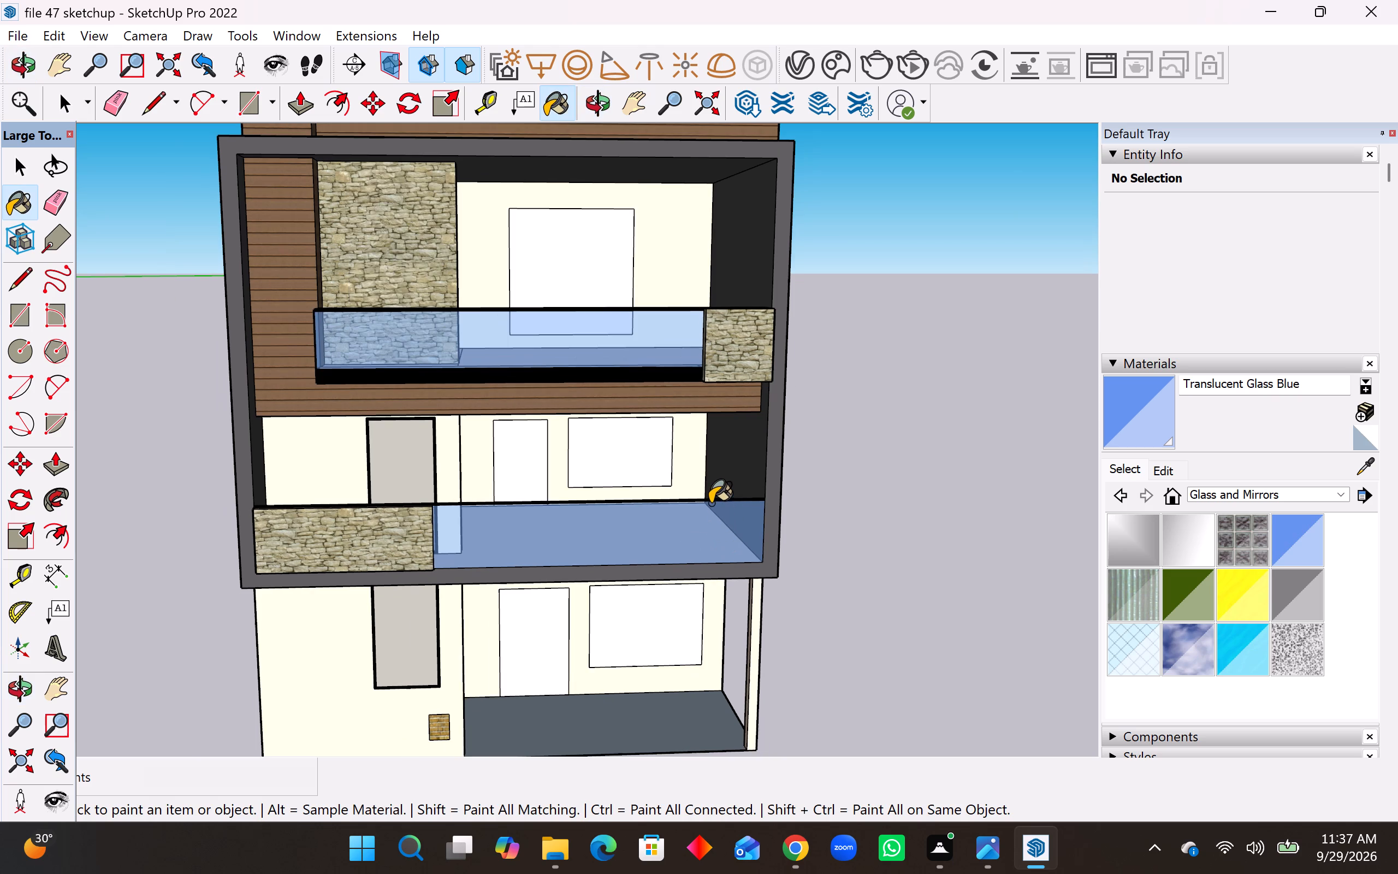
pyautogui.click(1290, 605)
pyautogui.click(661, 539)
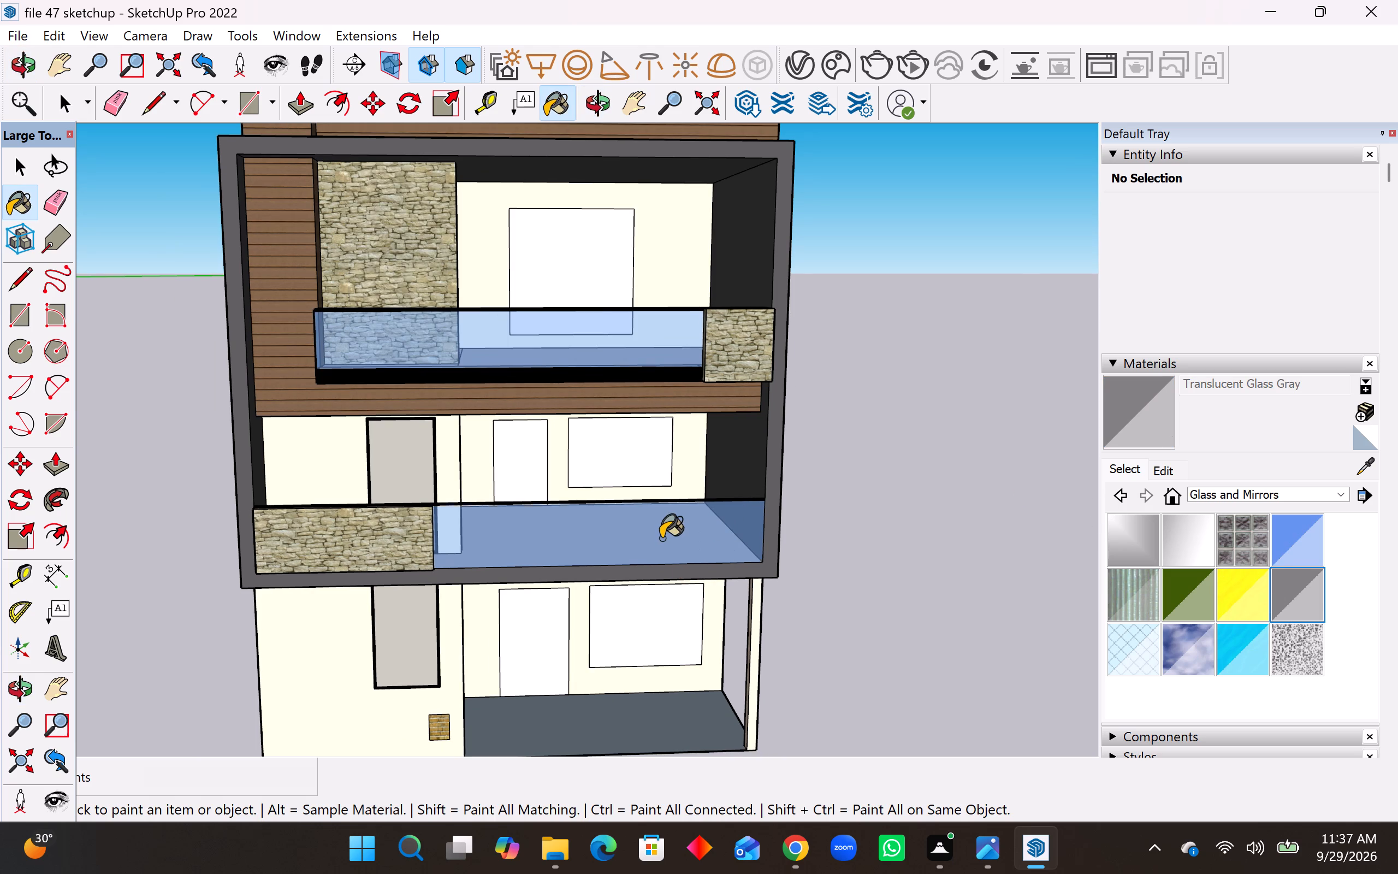
pyautogui.click(542, 343)
pyautogui.scroll(-3, 664, 457)
pyautogui.moveTo(664, 458); pyautogui.dragTo(659, 436, button='middle')
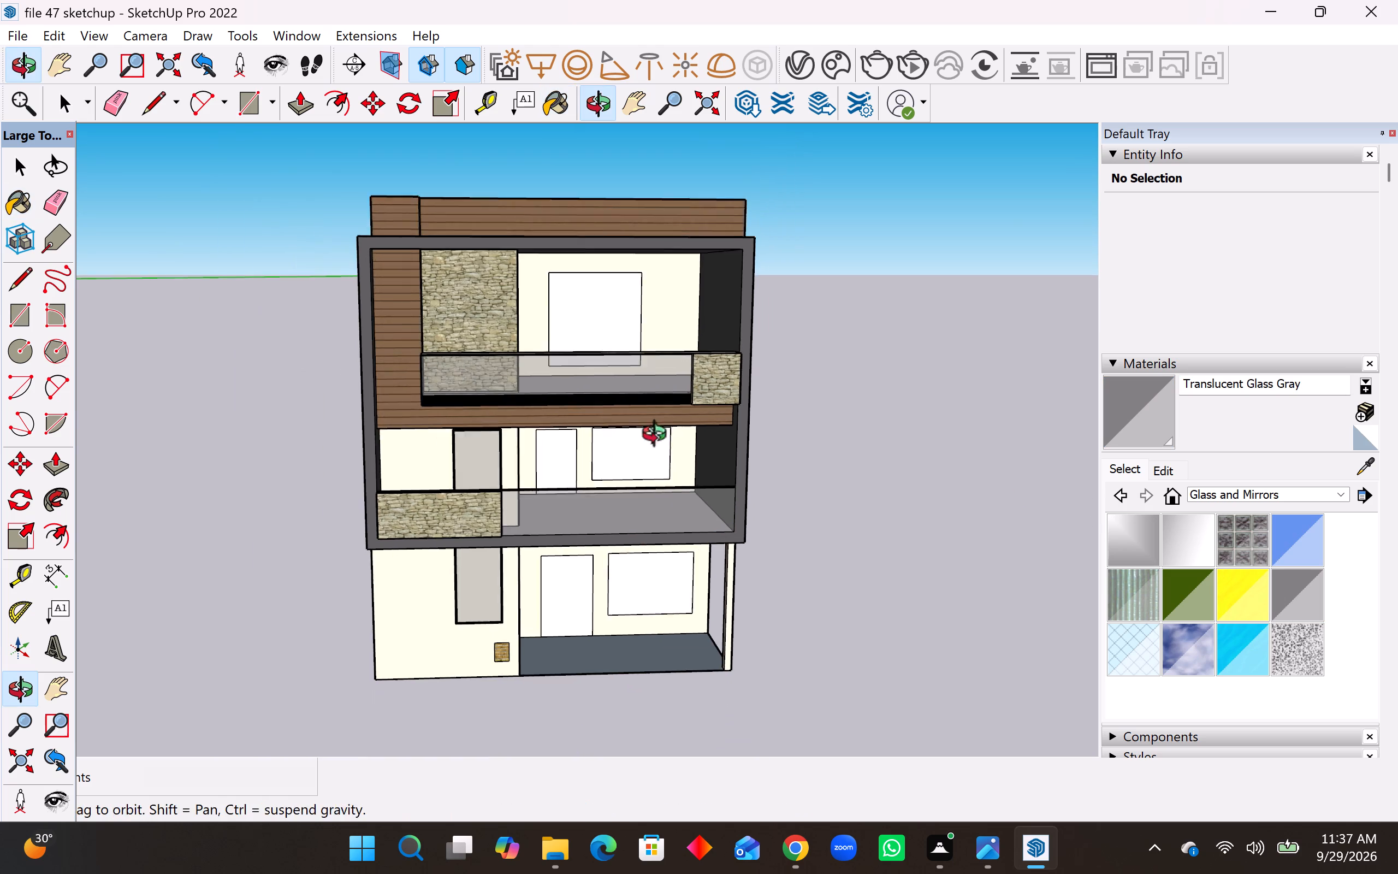
pyautogui.moveTo(659, 436); pyautogui.dragTo(652, 398, button='middle')
pyautogui.press('space')
# Delete the white door faces on the ground and middle floors to leave open doorways.
pyautogui.scroll(-2, 691, 592)
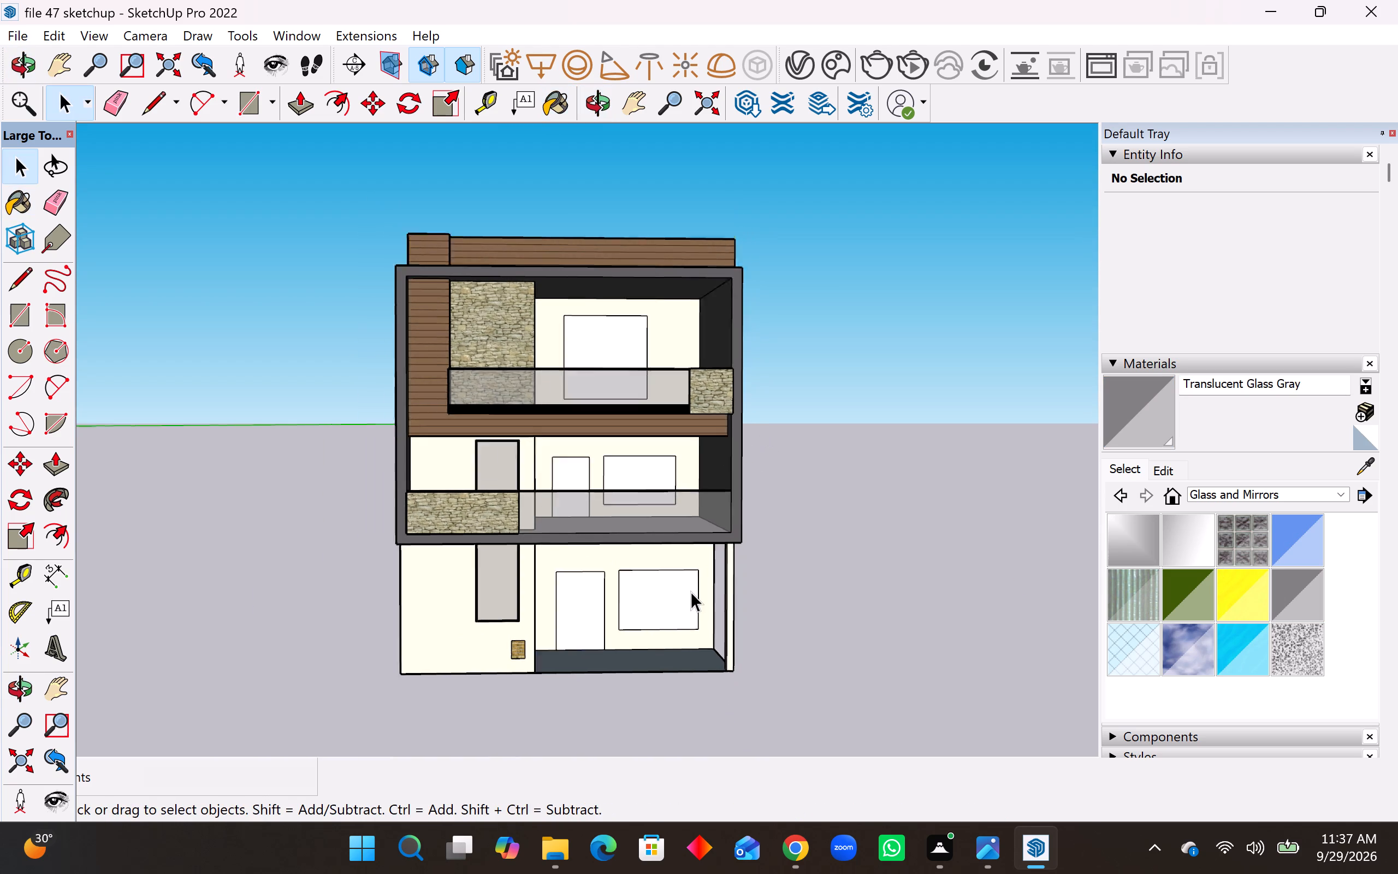
pyautogui.scroll(-5, 691, 592)
pyautogui.moveTo(691, 601); pyautogui.dragTo(692, 633, button='middle')
pyautogui.scroll(12, 690, 658)
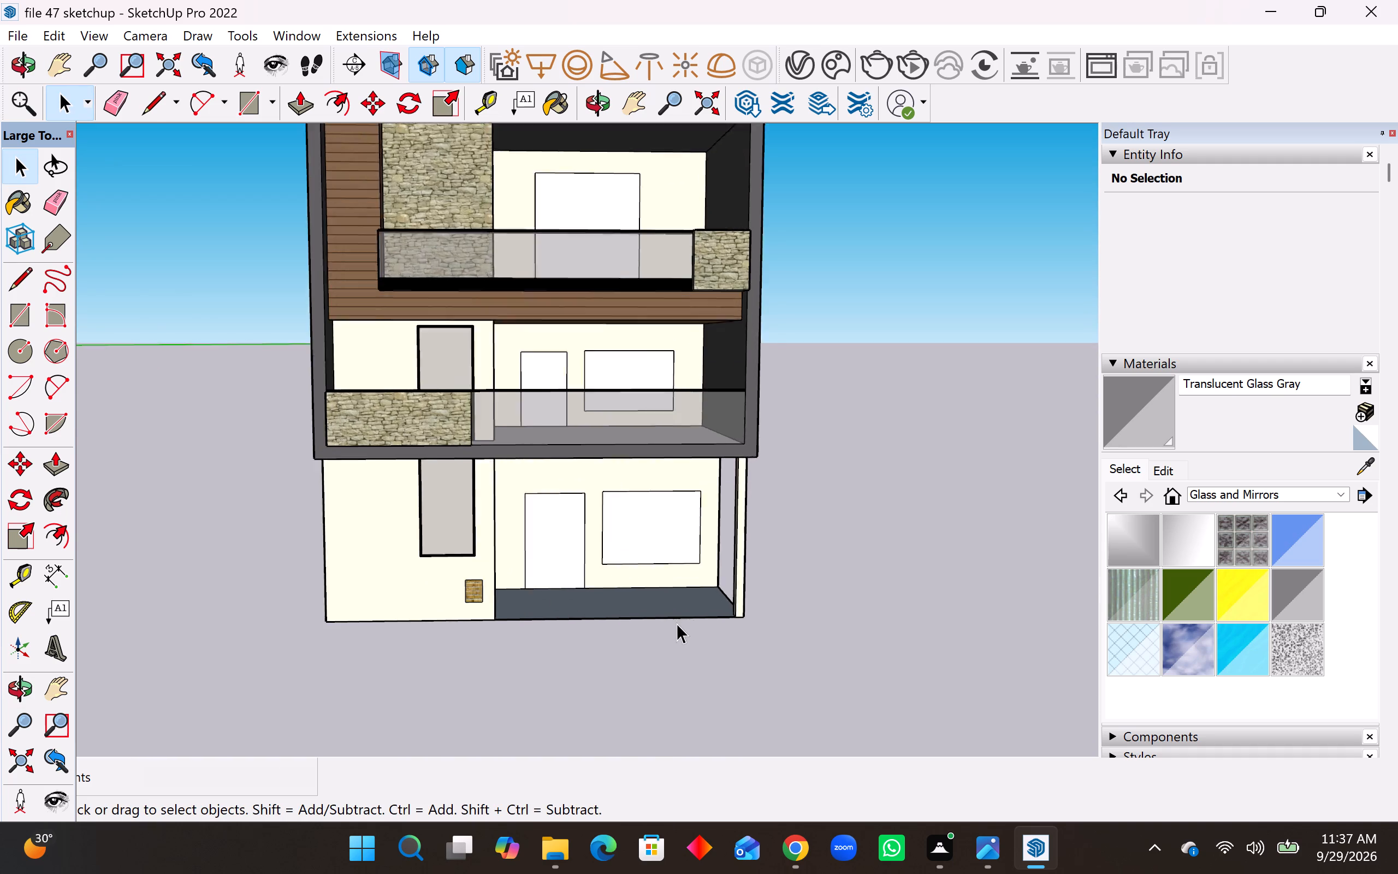
pyautogui.click(535, 536)
pyautogui.press('Insert')
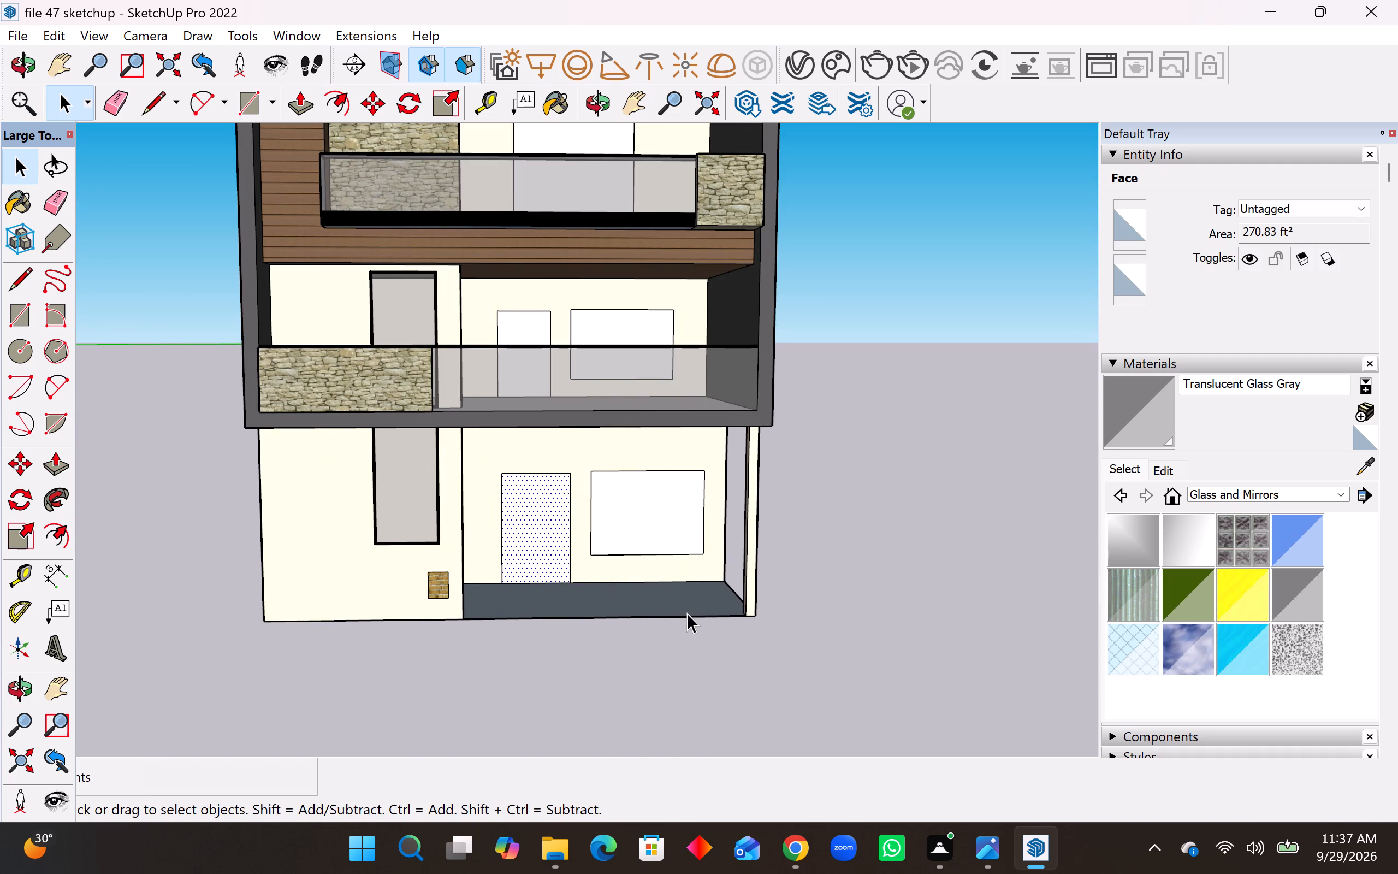
pyautogui.press('Delete')
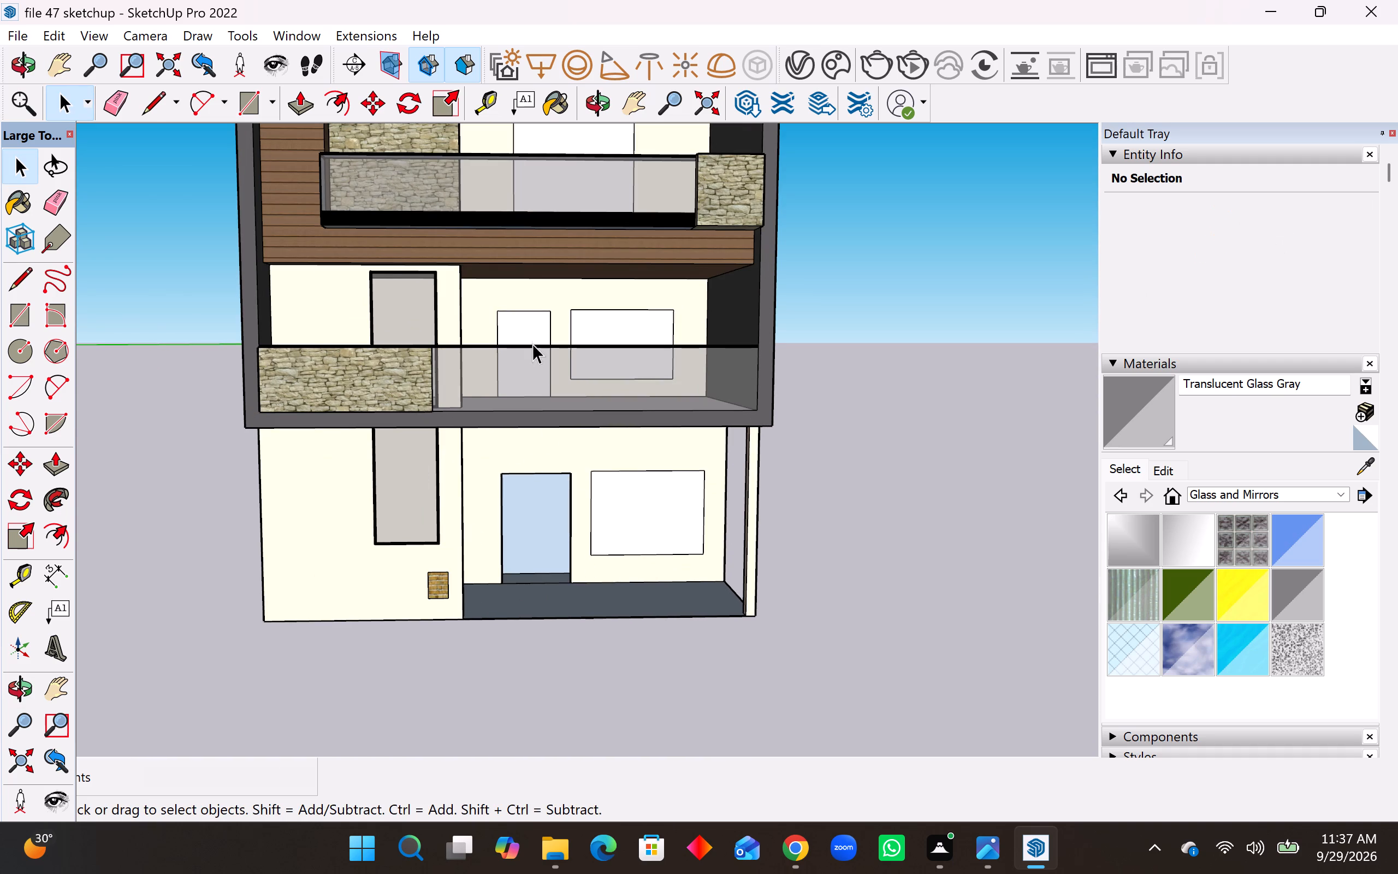
pyautogui.click(526, 324)
pyautogui.press('Delete')
# Delete the white window faces on the top, middle and ground floors to leave open window holes.
pyautogui.scroll(-4, 582, 628)
pyautogui.click(561, 262)
pyautogui.press('Delete')
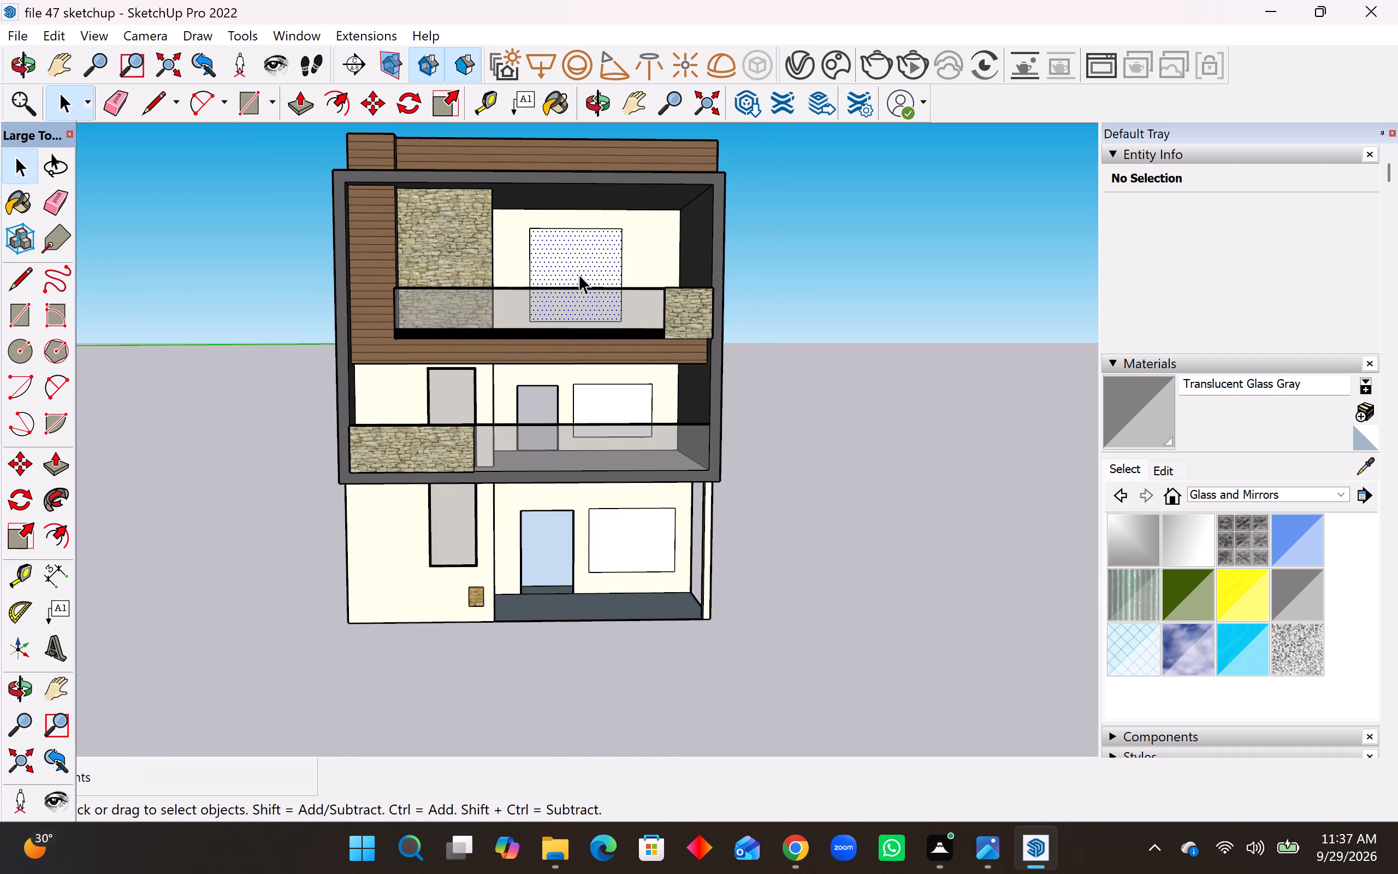
pyautogui.click(642, 403)
pyautogui.press('Delete')
pyautogui.click(626, 548)
pyautogui.press('Delete')
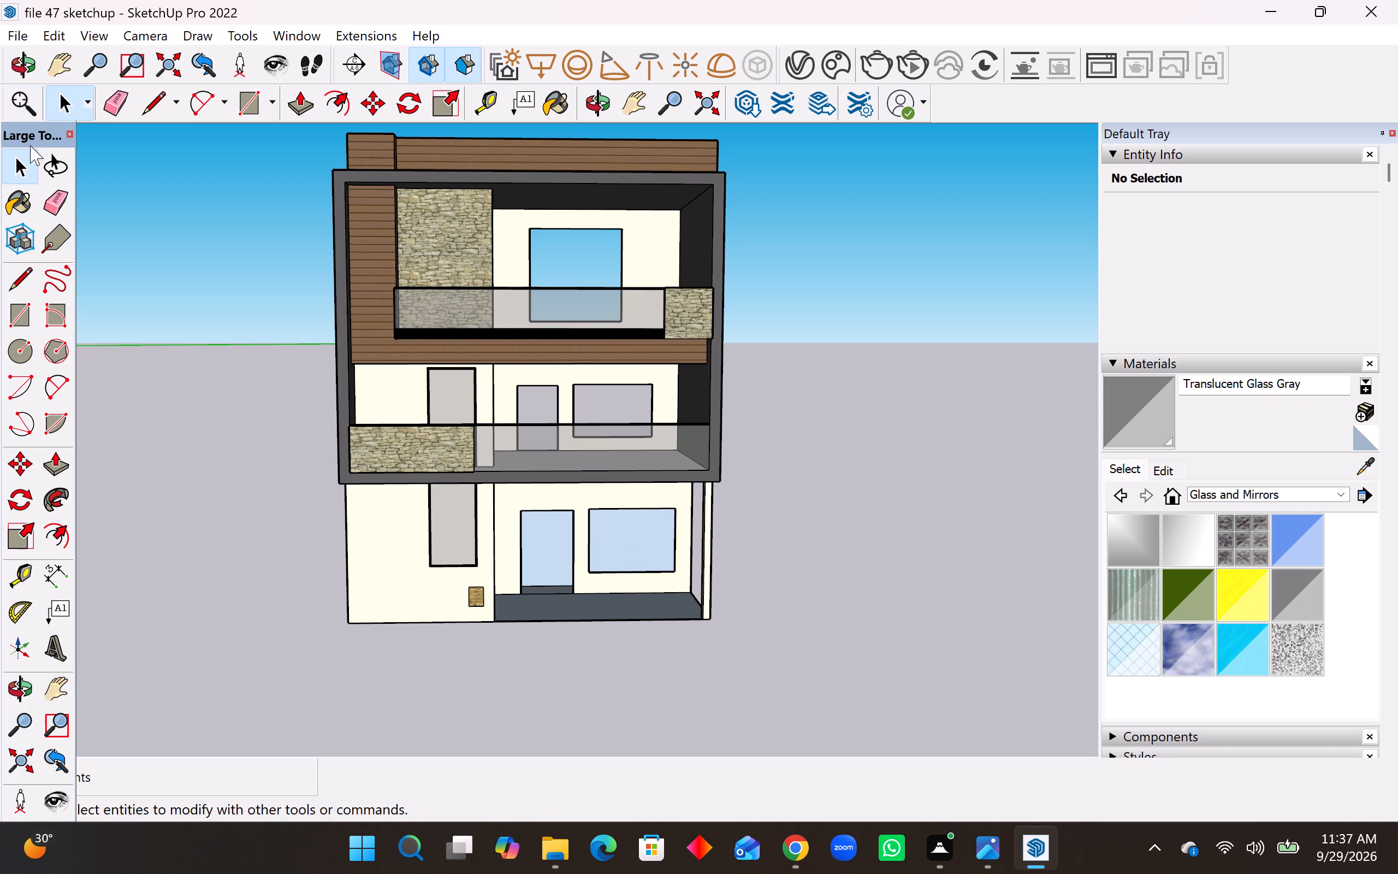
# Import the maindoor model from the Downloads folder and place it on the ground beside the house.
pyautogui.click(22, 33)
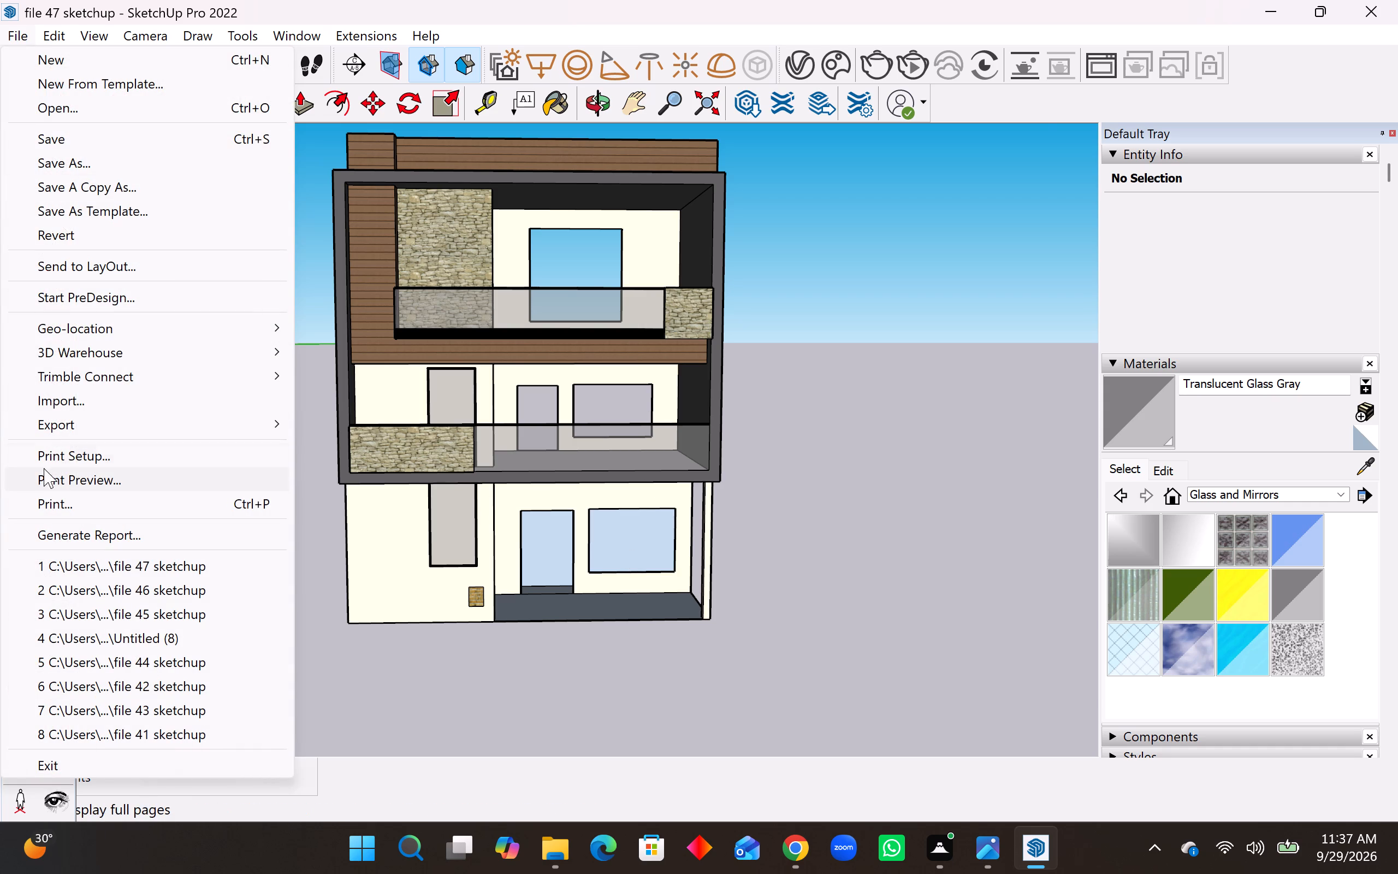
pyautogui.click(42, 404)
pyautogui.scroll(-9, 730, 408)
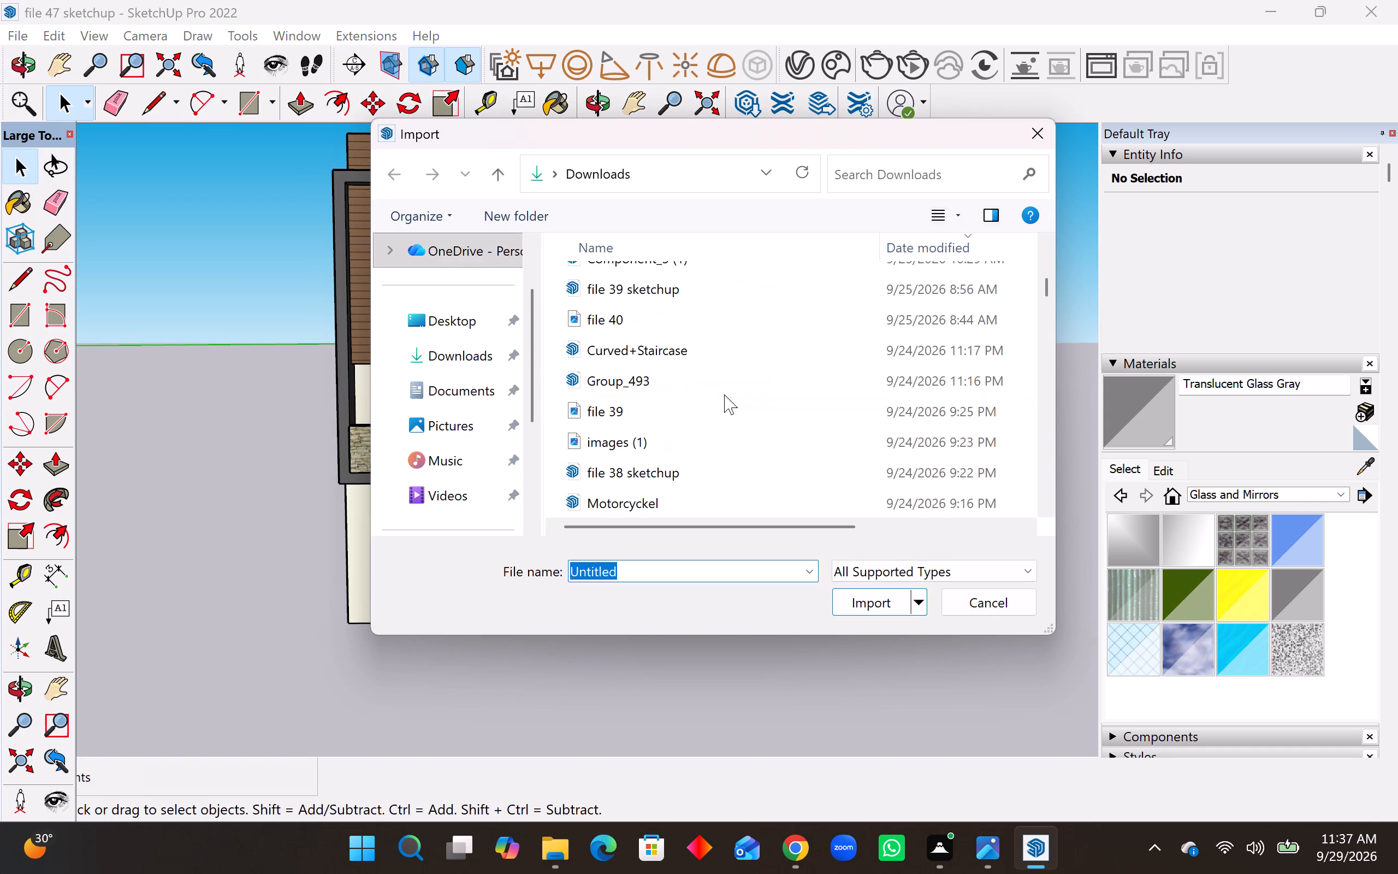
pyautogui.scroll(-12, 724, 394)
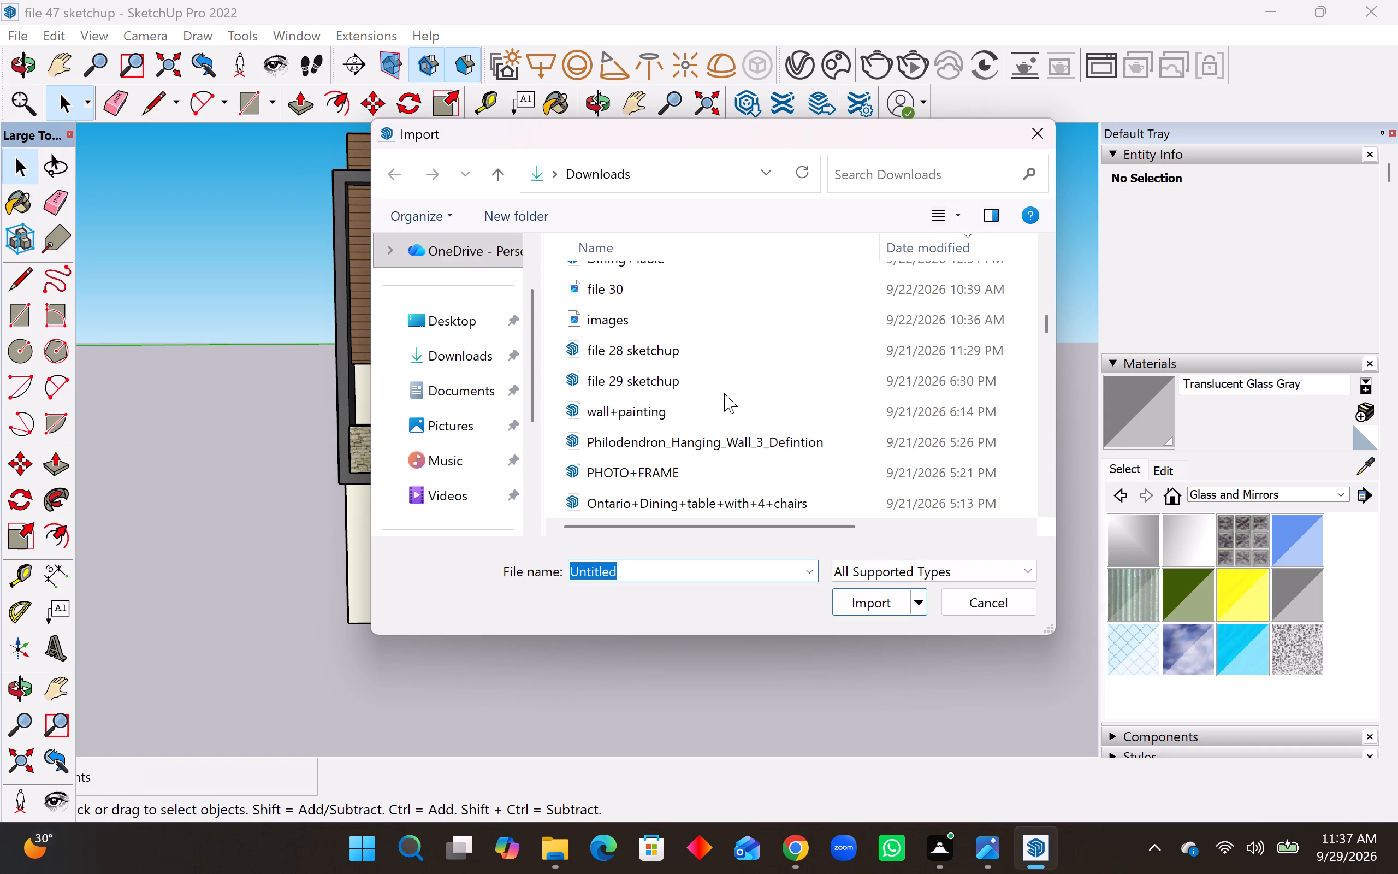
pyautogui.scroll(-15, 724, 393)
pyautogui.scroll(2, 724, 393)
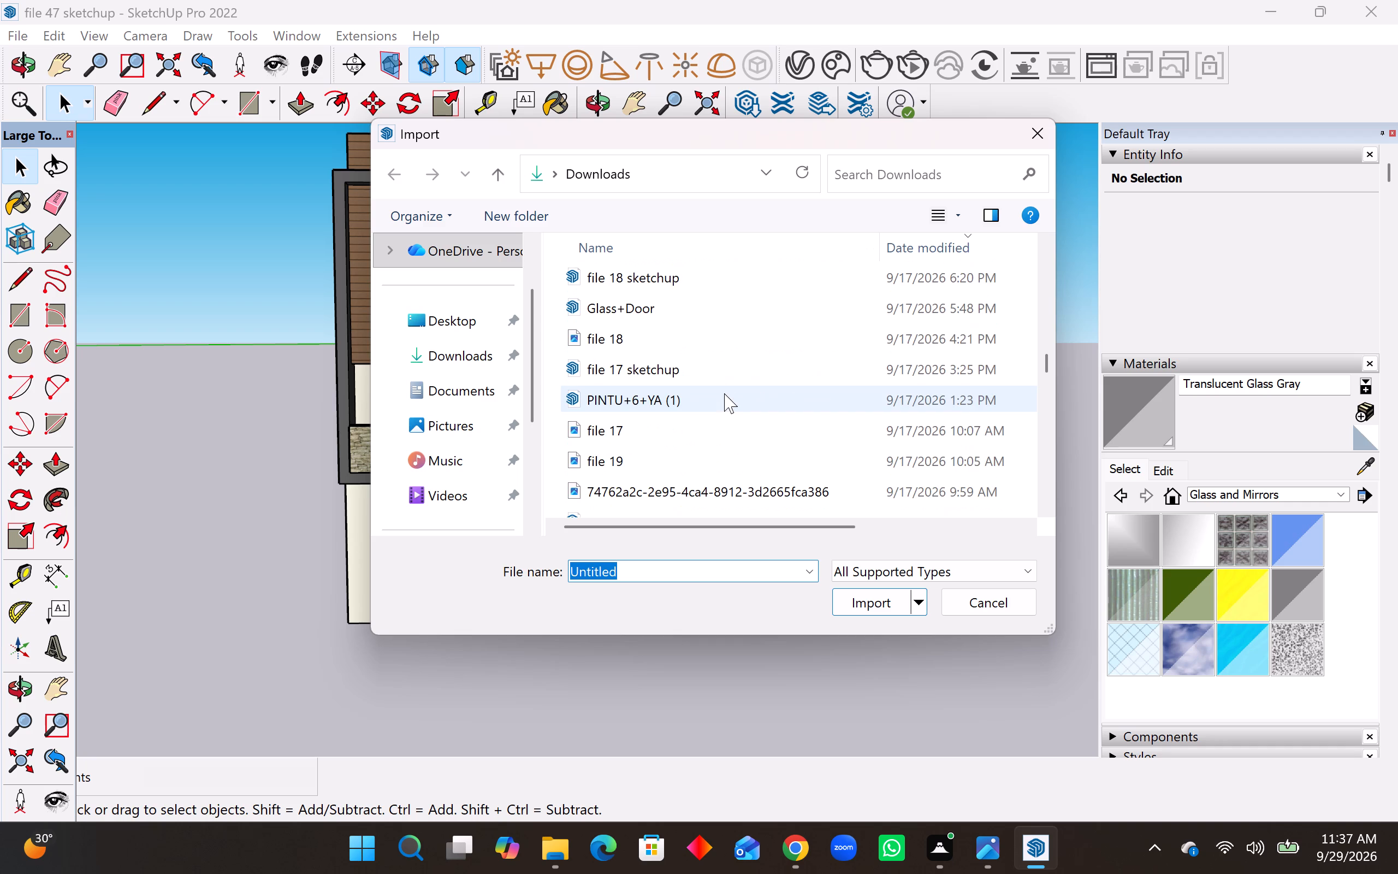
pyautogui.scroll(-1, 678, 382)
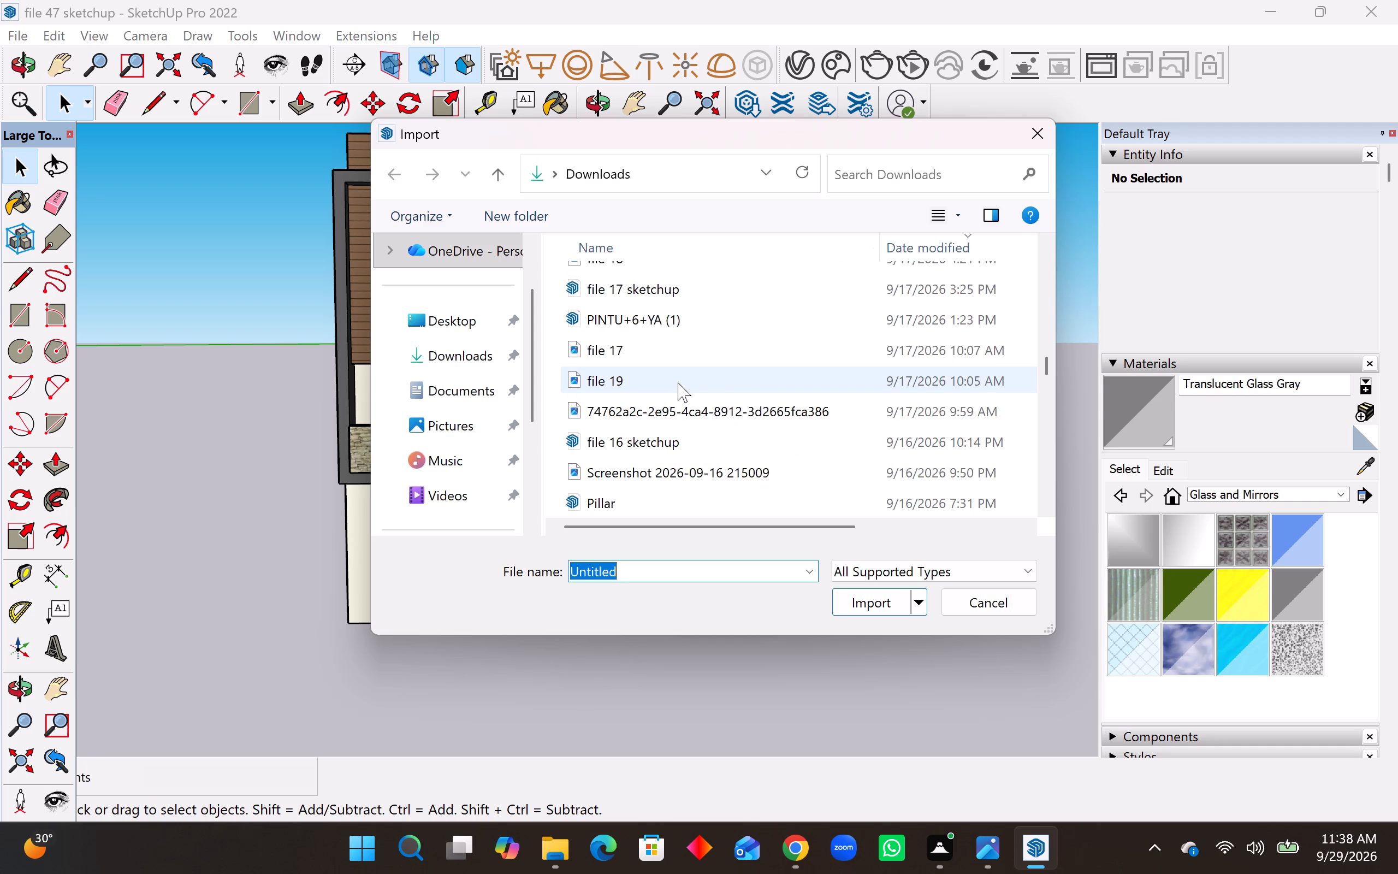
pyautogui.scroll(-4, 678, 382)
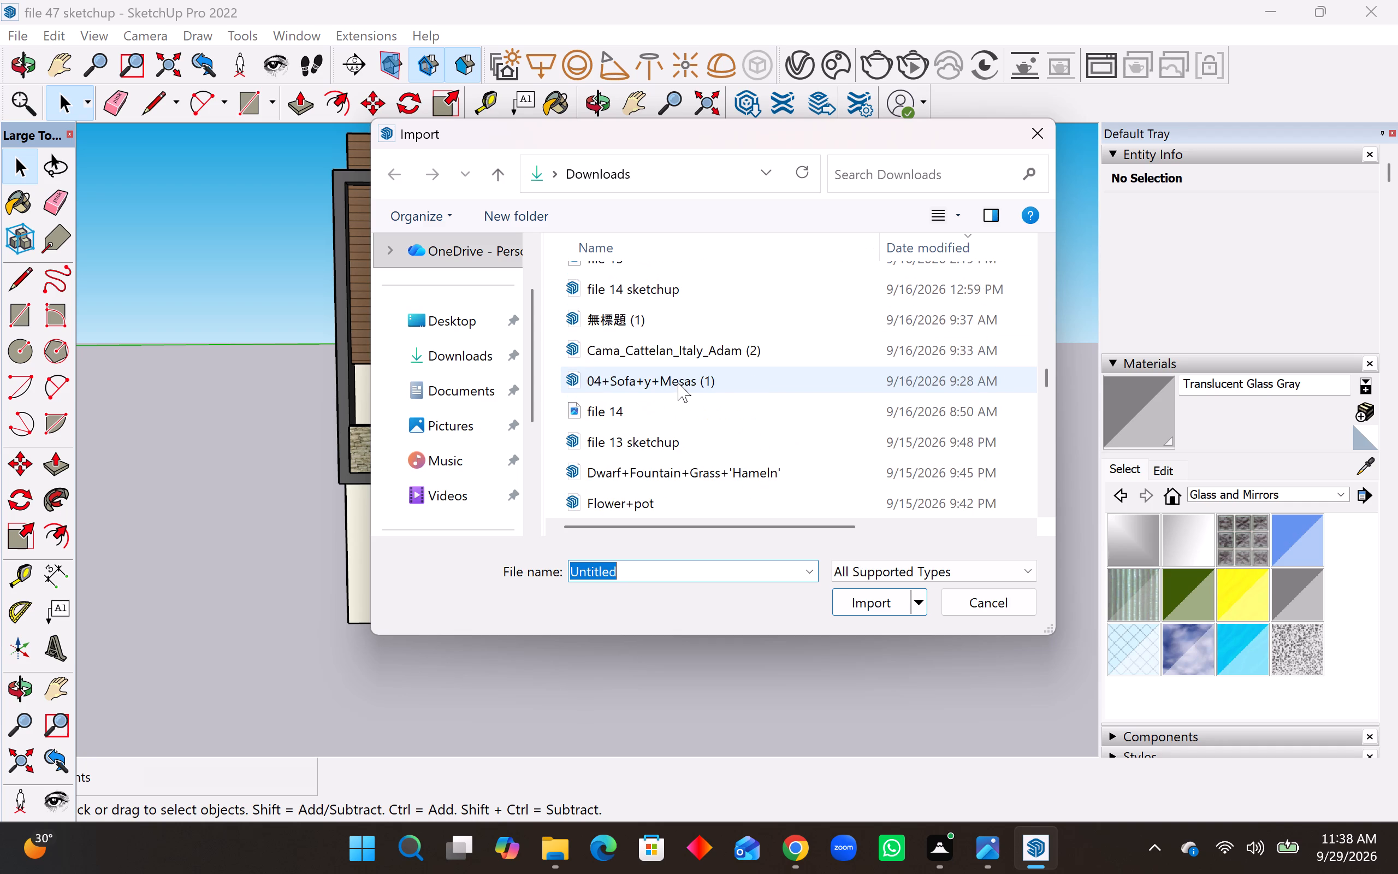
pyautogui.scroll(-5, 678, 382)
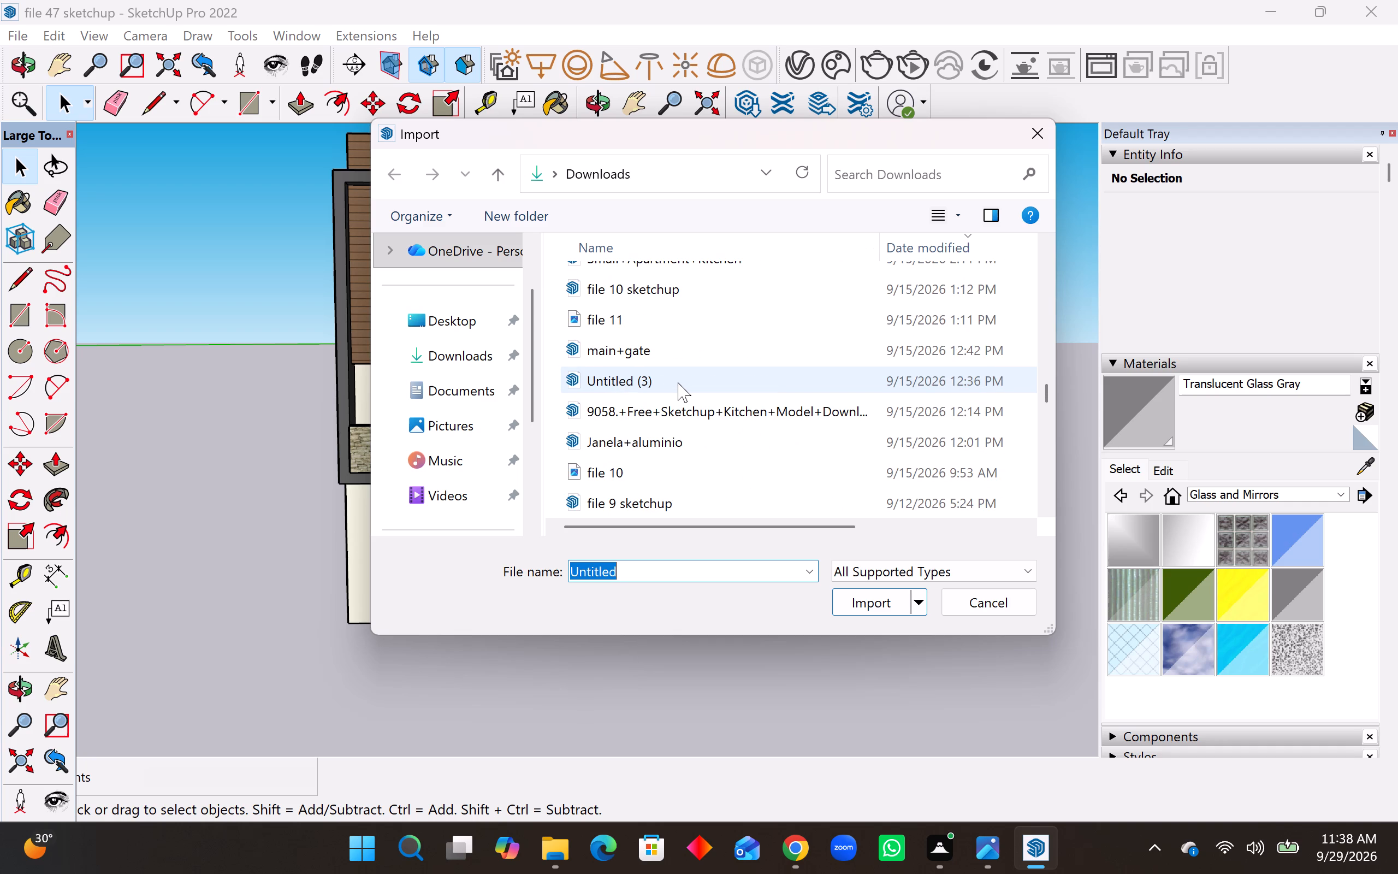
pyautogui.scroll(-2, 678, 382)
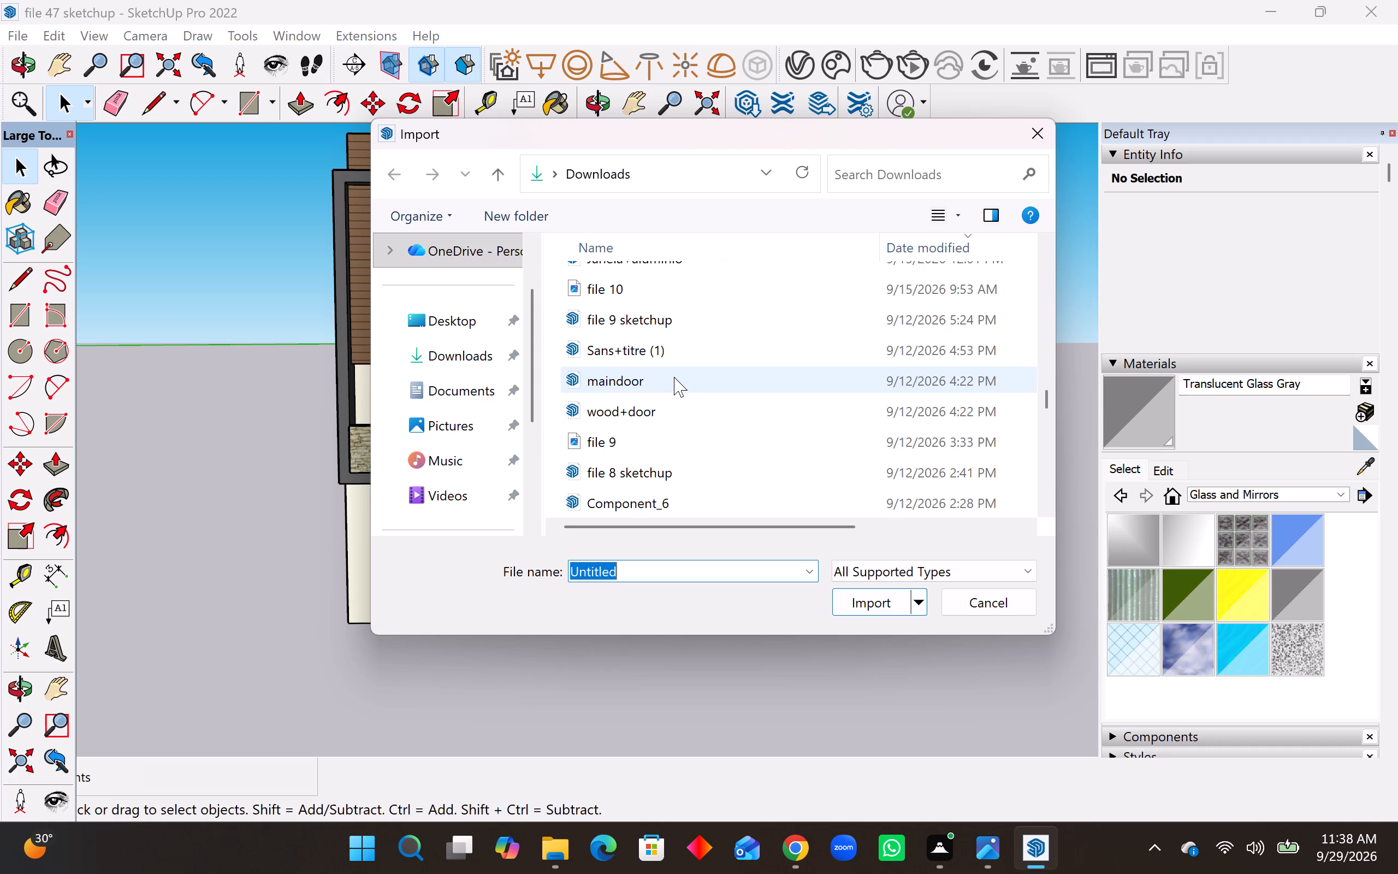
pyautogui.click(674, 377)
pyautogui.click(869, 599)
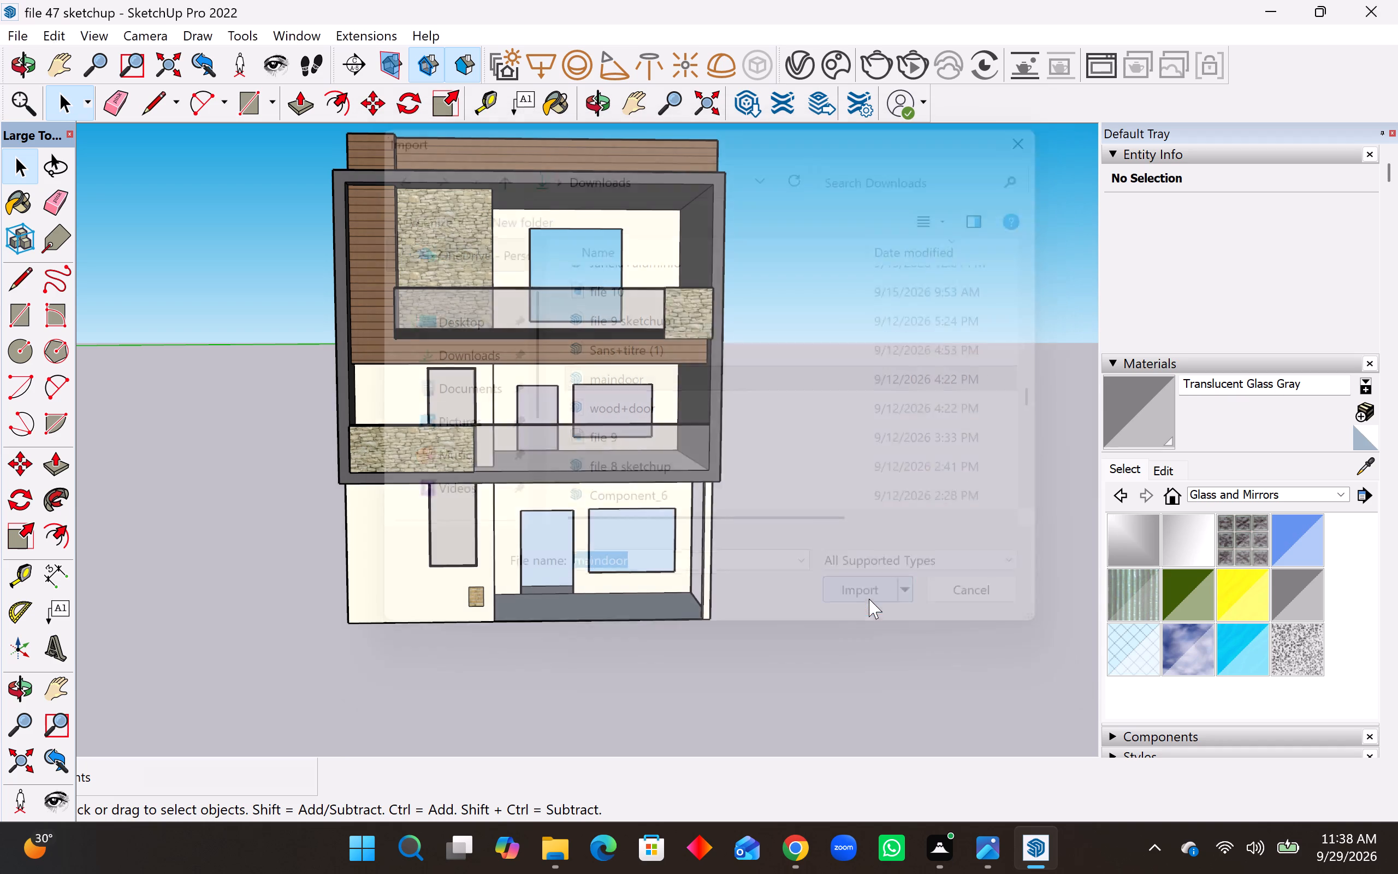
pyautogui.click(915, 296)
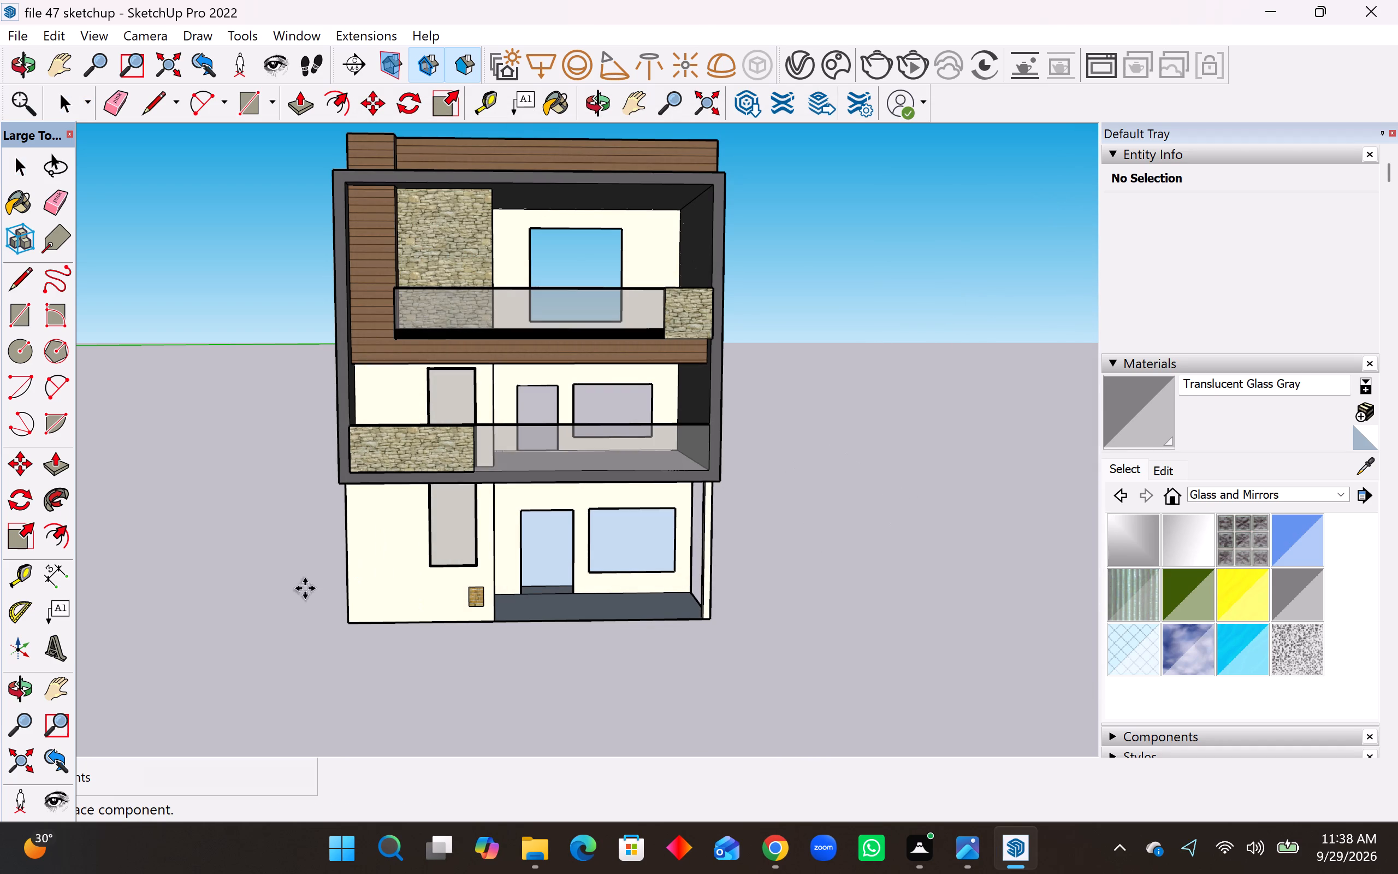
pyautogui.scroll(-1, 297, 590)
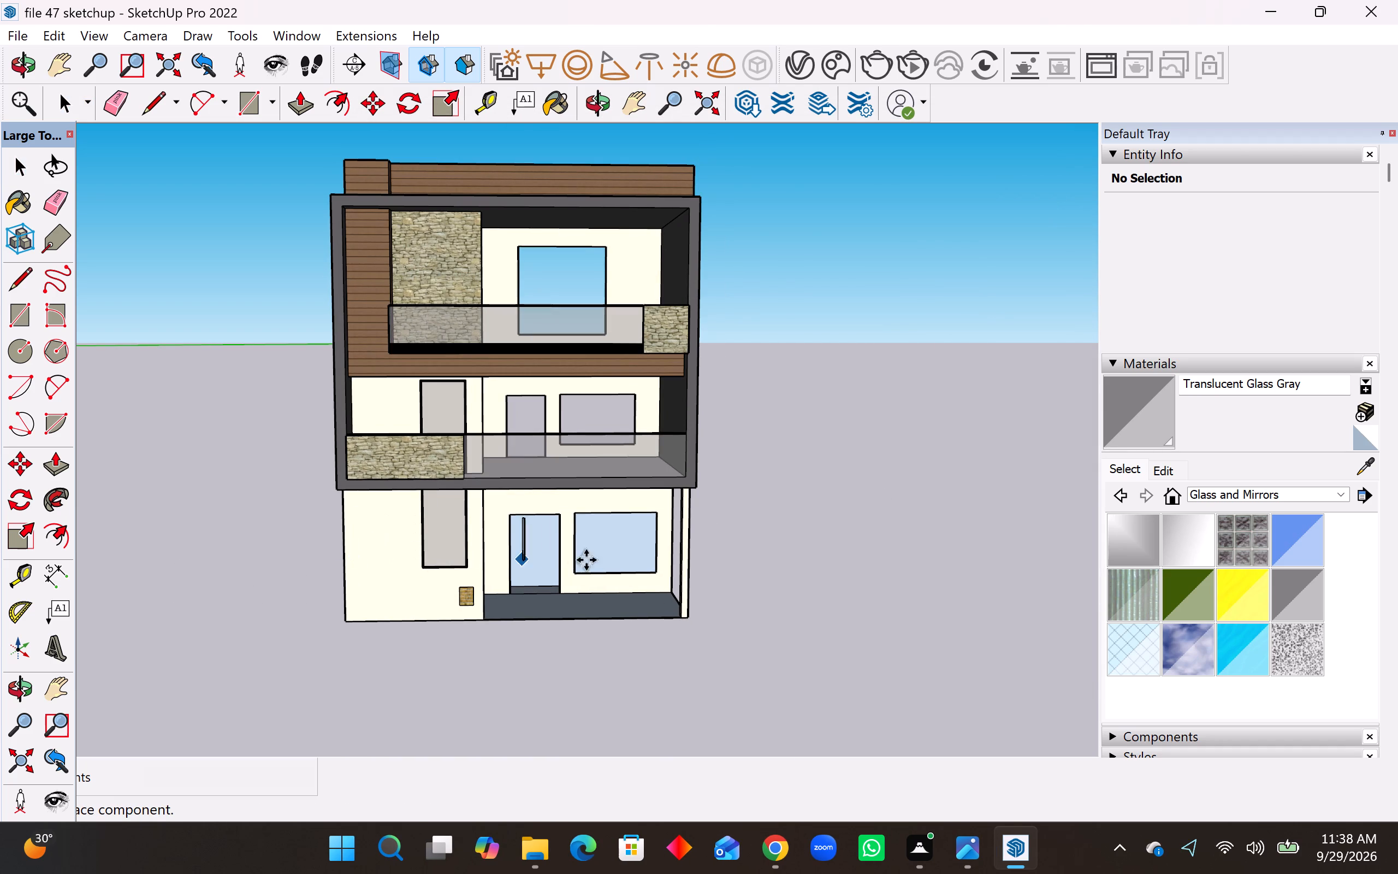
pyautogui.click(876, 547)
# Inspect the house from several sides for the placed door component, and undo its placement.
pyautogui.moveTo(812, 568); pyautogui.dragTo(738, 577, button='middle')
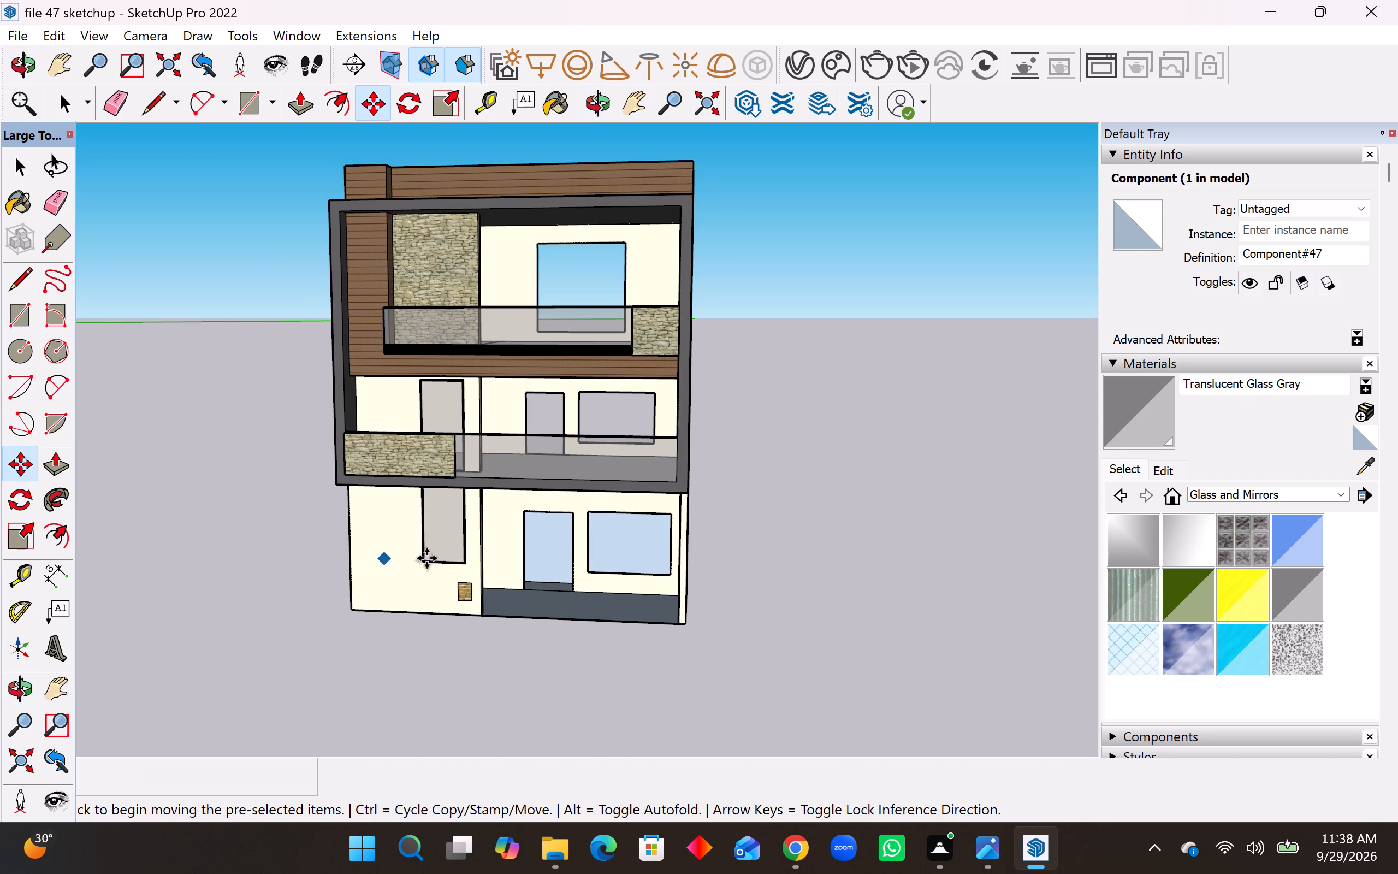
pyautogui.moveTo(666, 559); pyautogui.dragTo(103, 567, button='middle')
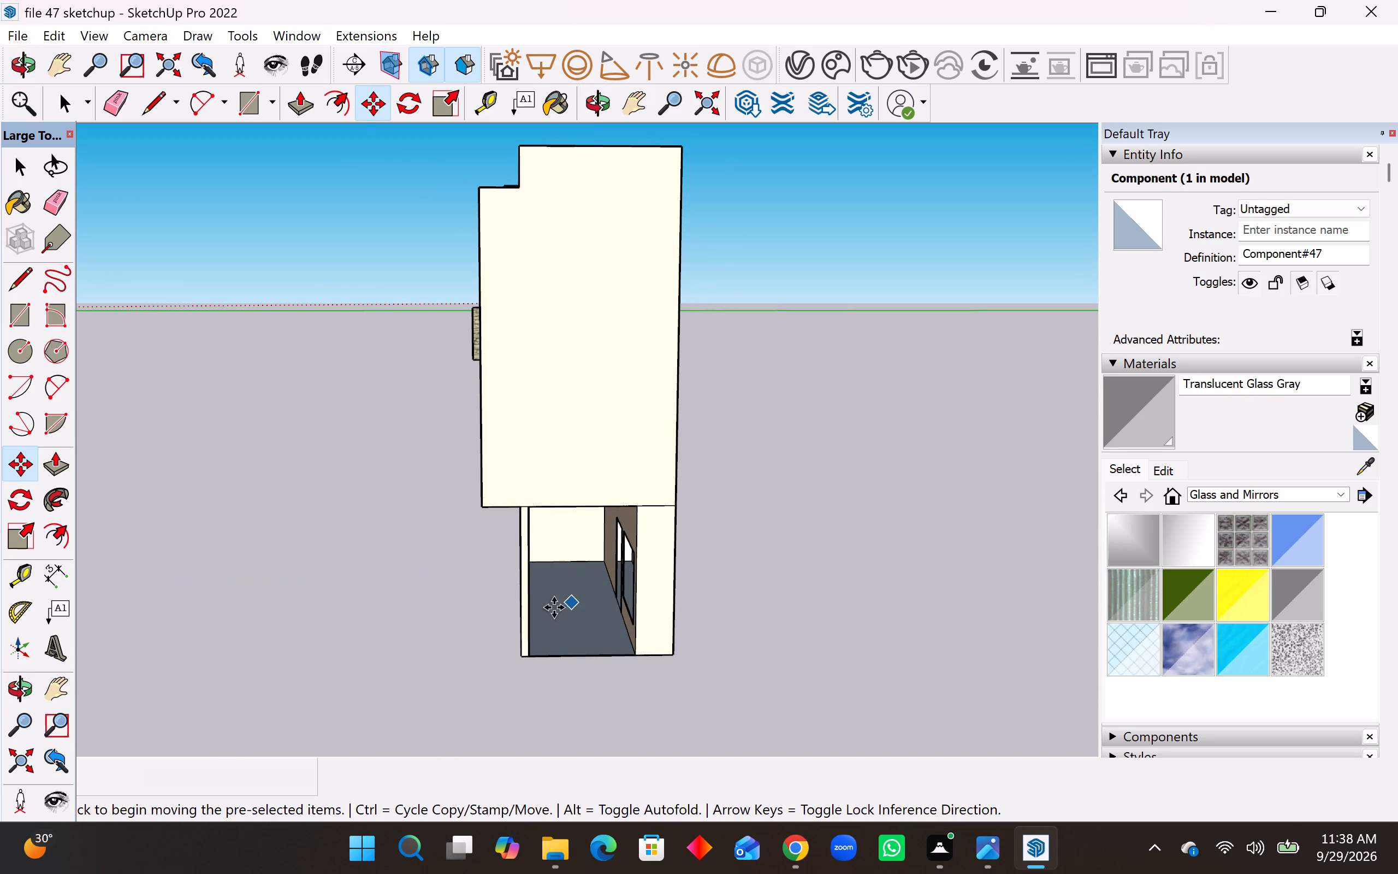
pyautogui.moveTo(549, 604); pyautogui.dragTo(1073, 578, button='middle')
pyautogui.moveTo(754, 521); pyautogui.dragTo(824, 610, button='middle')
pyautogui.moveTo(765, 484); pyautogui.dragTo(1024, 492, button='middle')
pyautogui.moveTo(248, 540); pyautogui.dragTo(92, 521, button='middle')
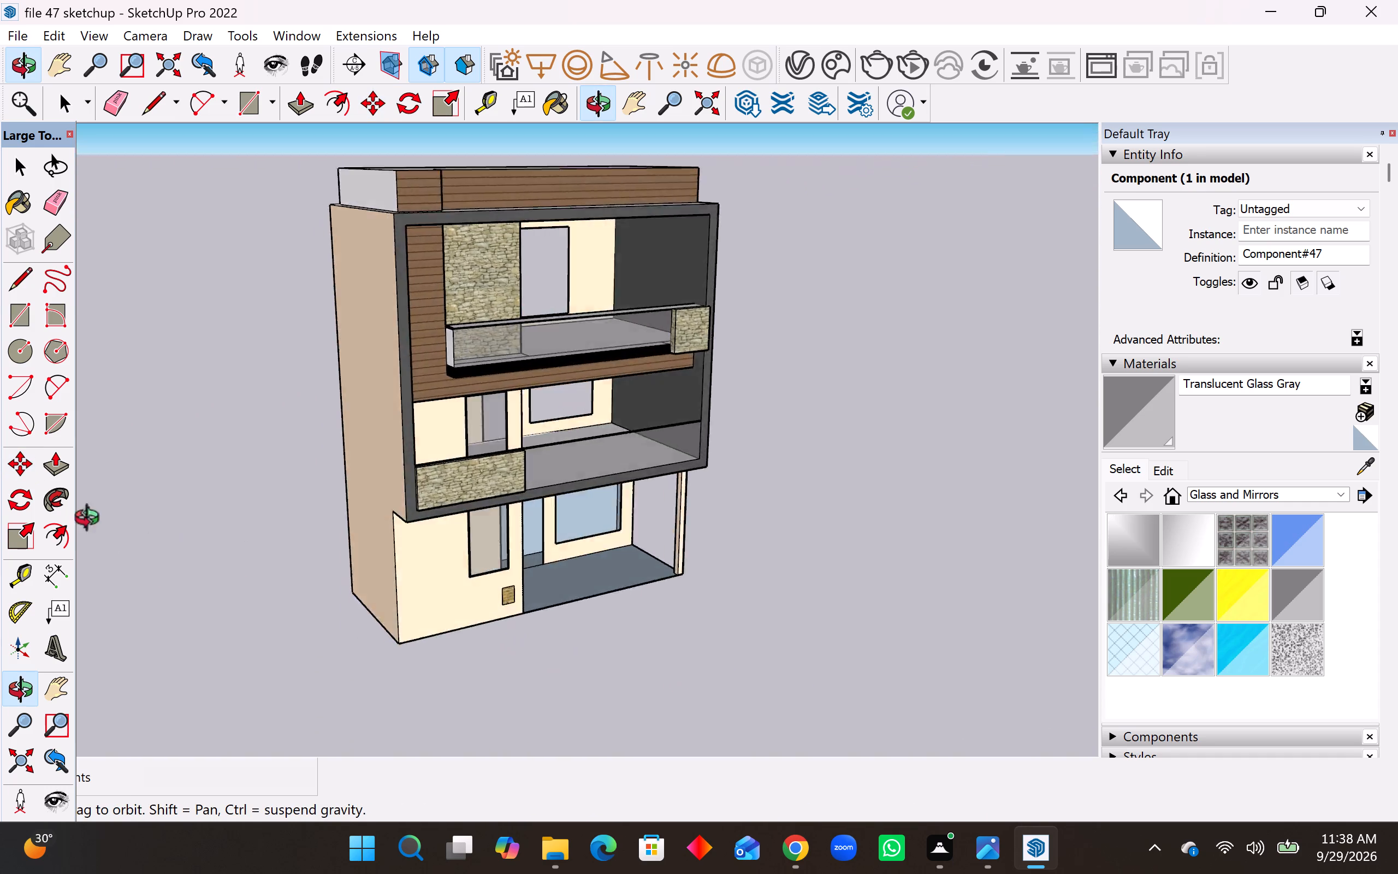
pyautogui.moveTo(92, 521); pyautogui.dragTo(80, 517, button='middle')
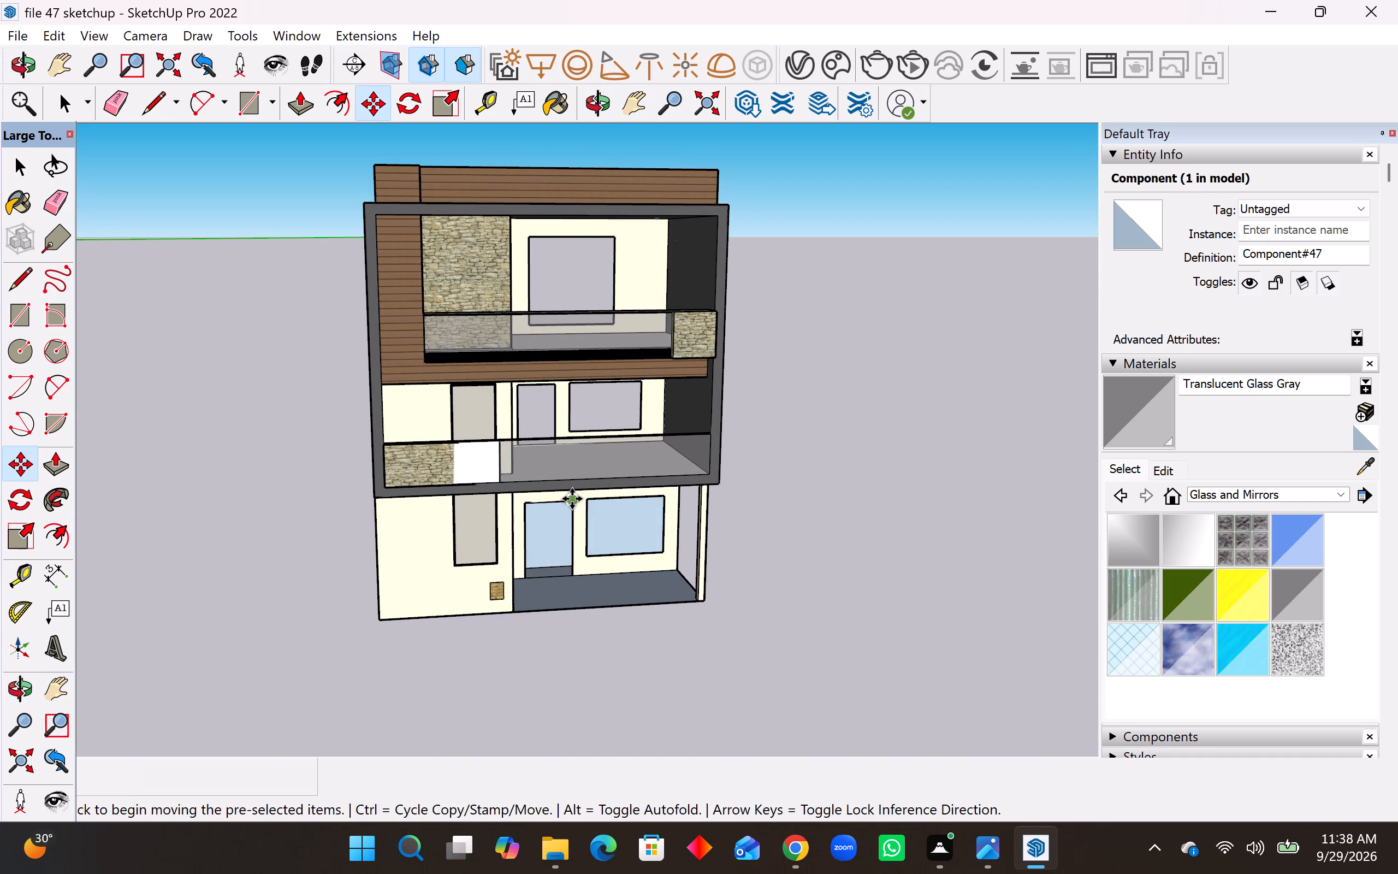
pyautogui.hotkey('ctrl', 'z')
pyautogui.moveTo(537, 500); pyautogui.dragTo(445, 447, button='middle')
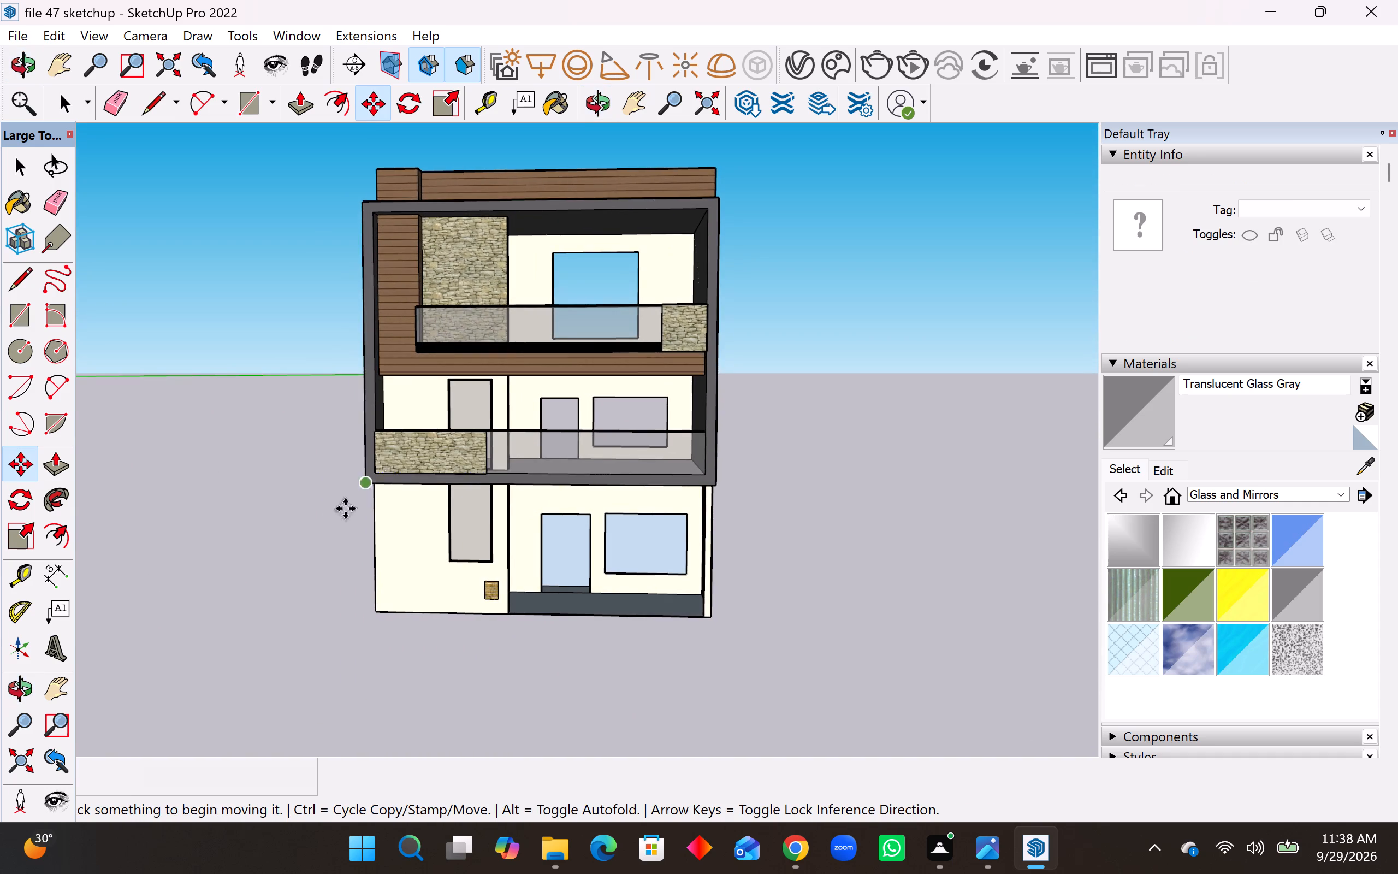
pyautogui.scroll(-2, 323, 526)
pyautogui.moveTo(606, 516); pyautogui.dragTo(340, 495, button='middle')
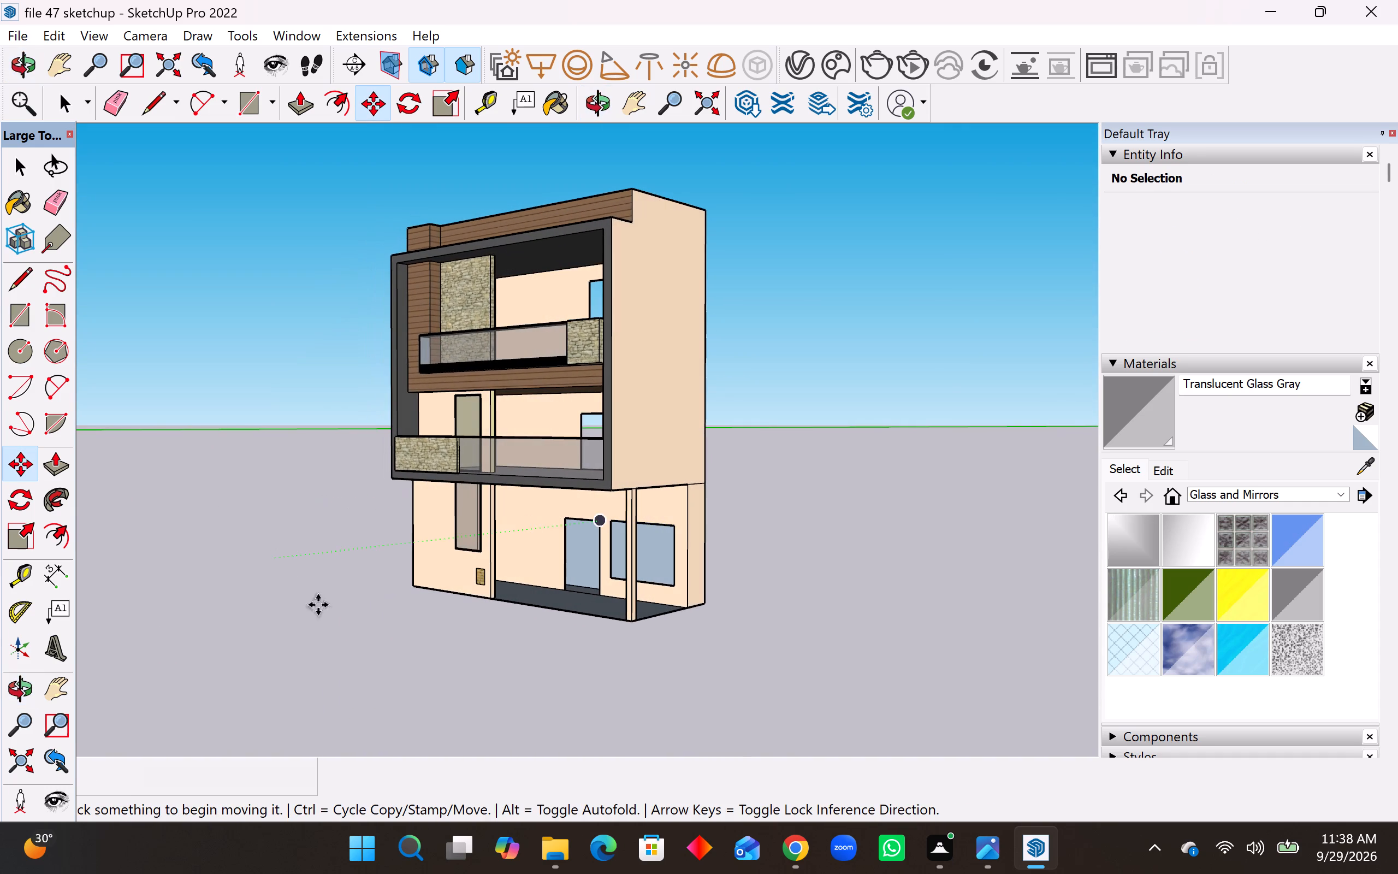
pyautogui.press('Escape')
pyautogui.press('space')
# Import the maindoor model from the Downloads folder and place it on the ground beside the house.
pyautogui.scroll(-5, 316, 546)
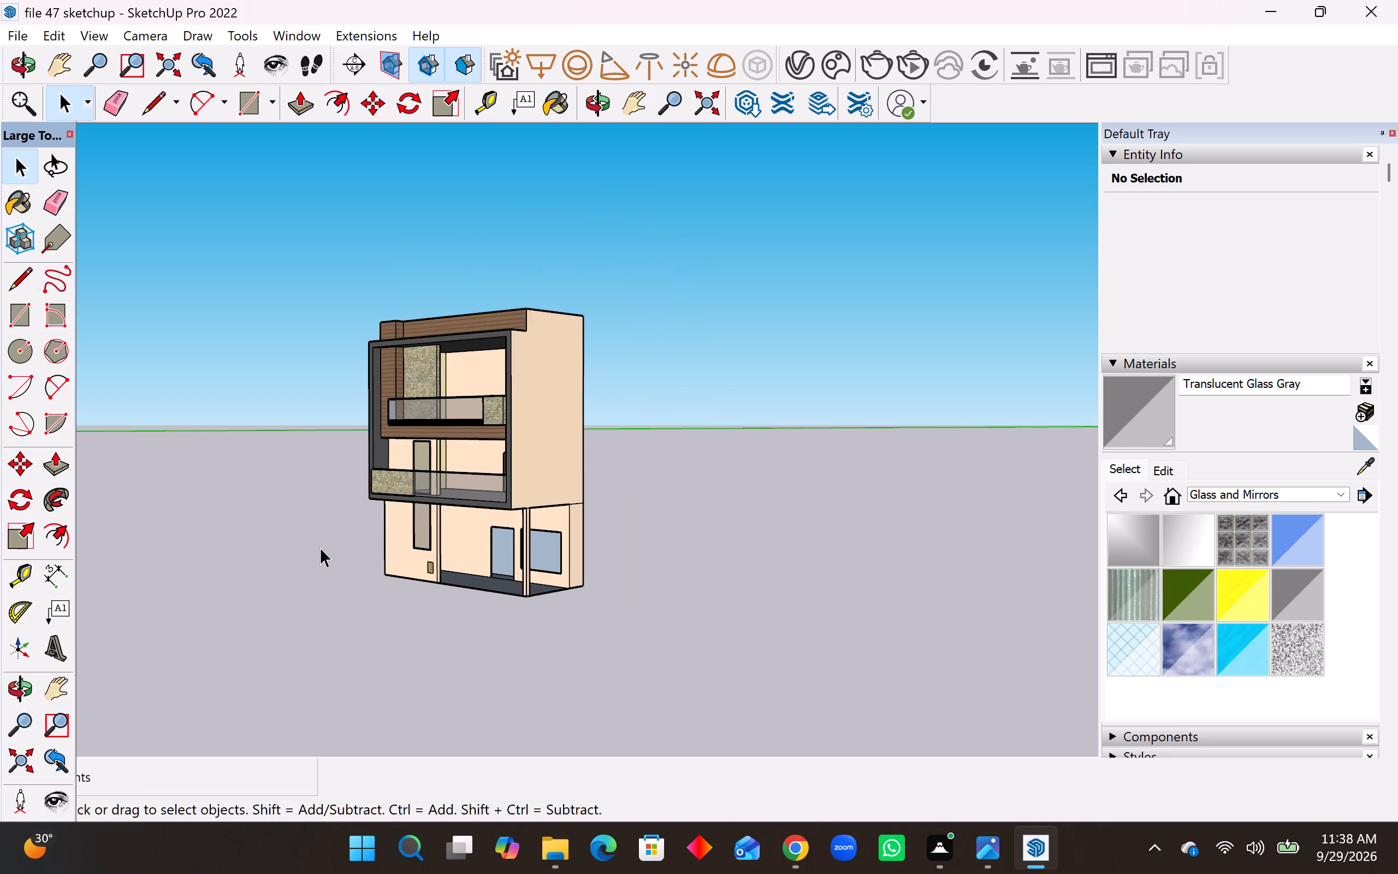
pyautogui.moveTo(516, 543); pyautogui.dragTo(874, 568, button='middle')
pyautogui.scroll(4, 661, 515)
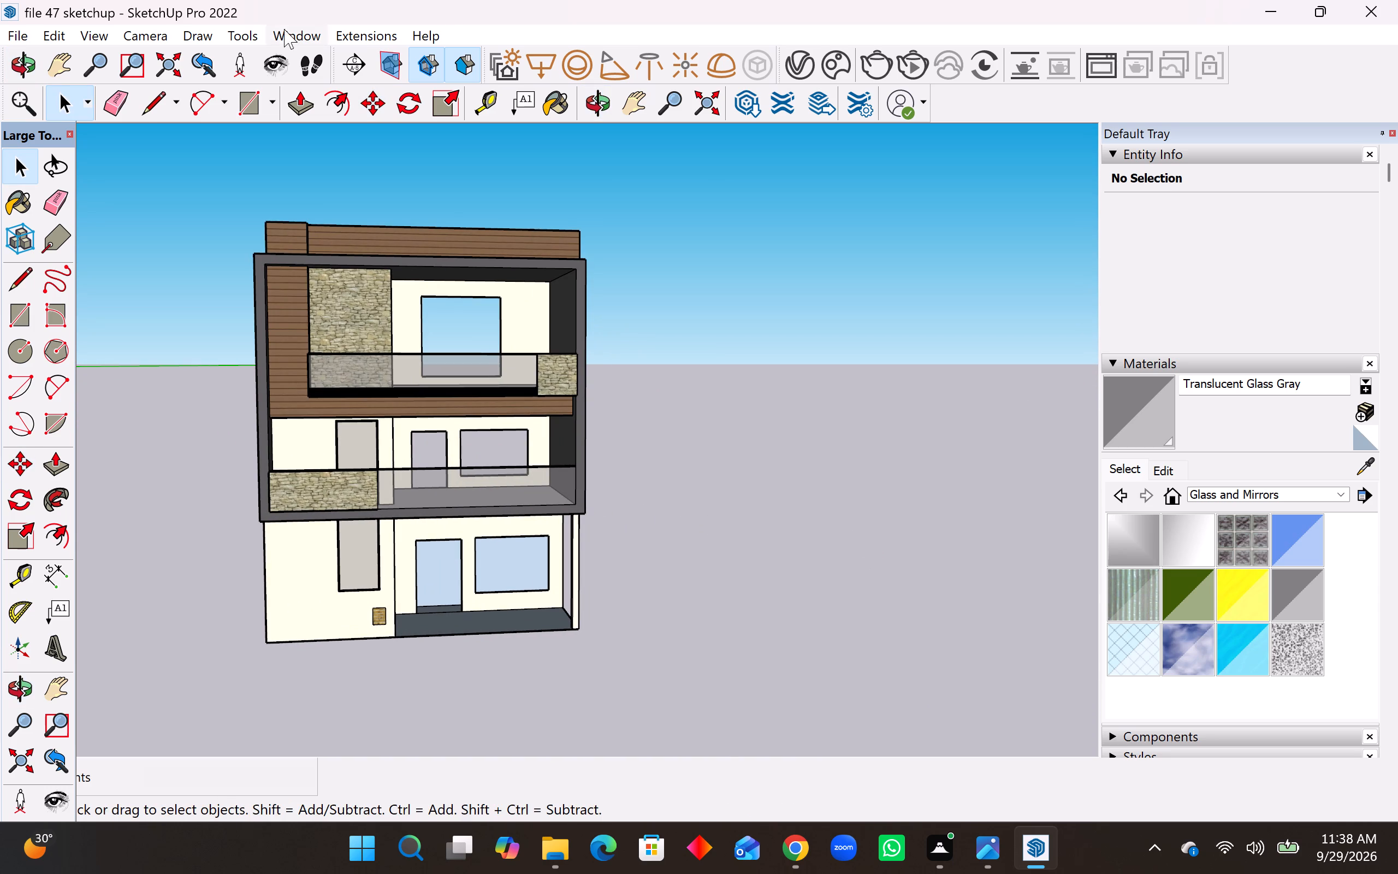
pyautogui.click(17, 32)
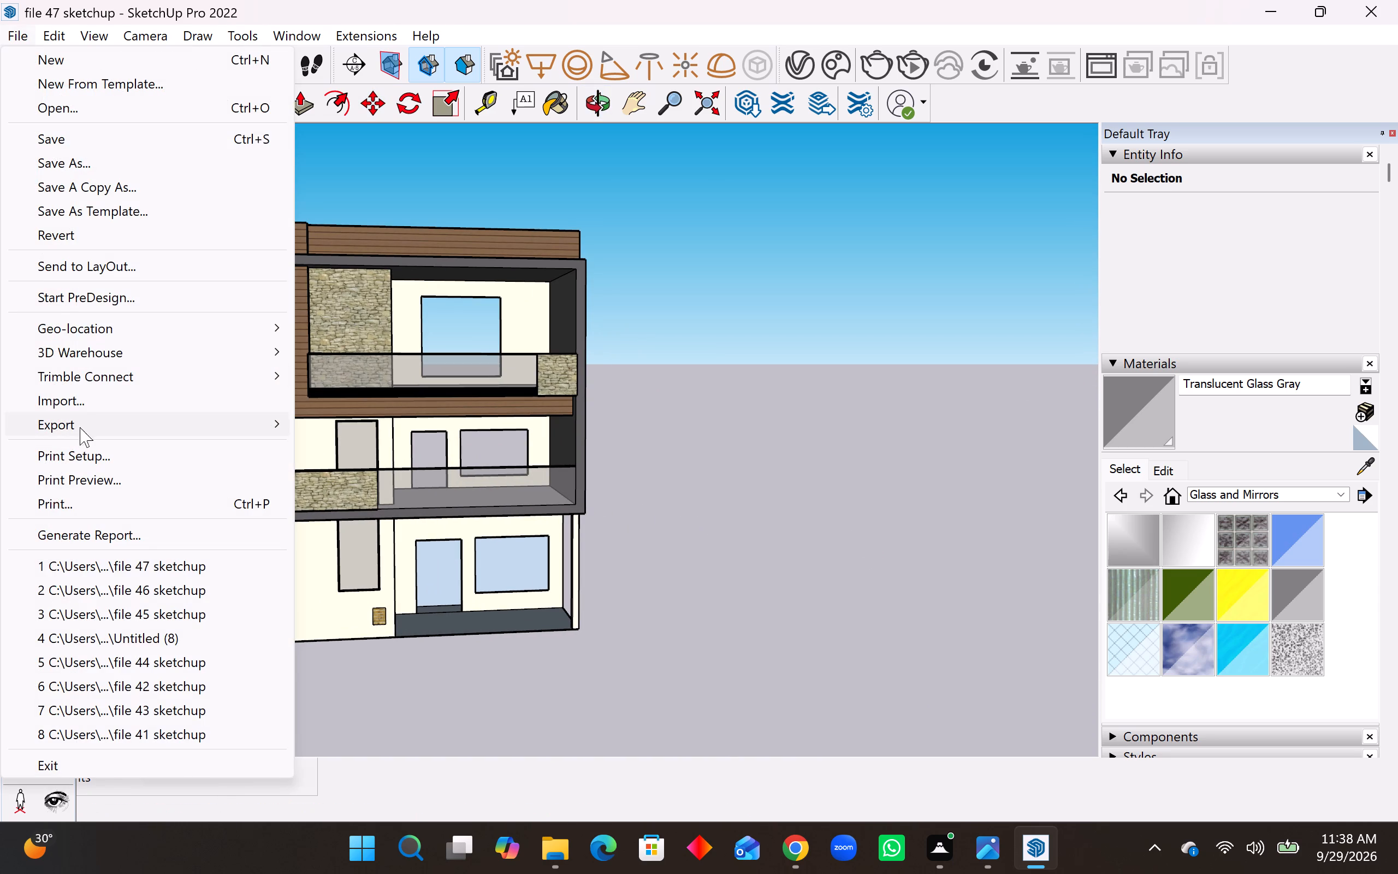
pyautogui.click(88, 404)
pyautogui.scroll(-14, 720, 409)
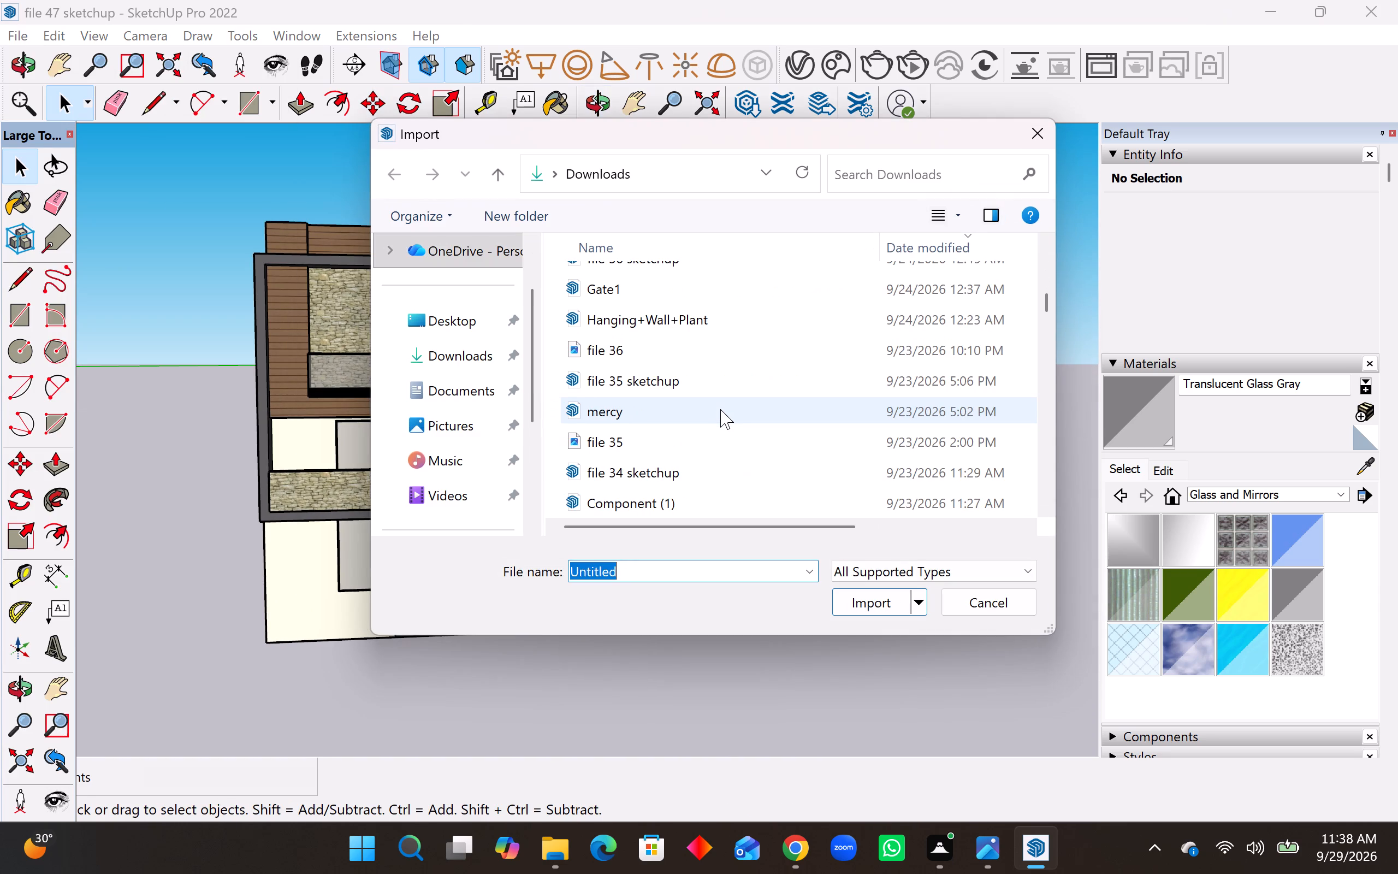
pyautogui.scroll(-10, 720, 409)
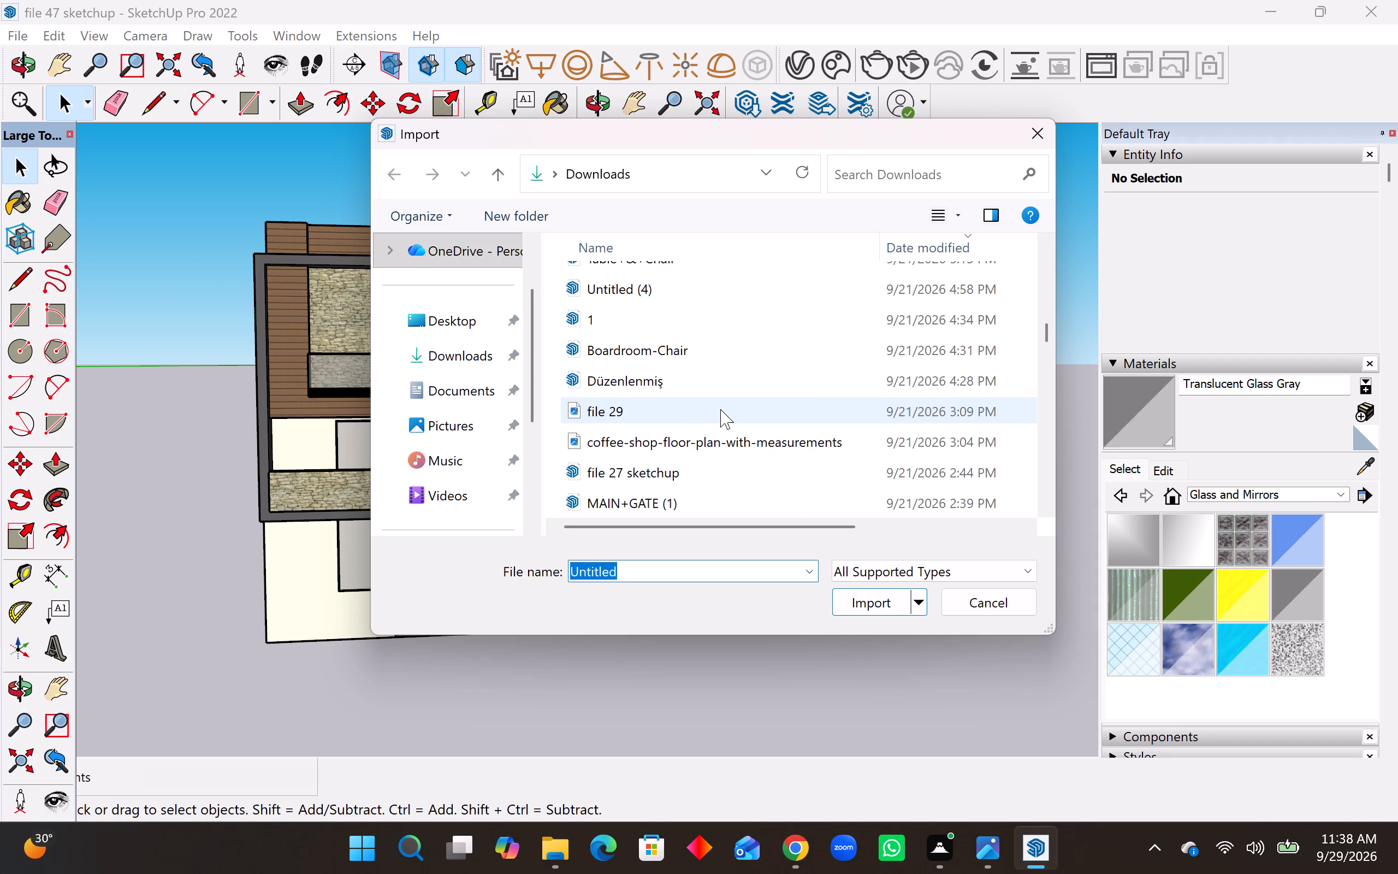
pyautogui.scroll(-14, 720, 409)
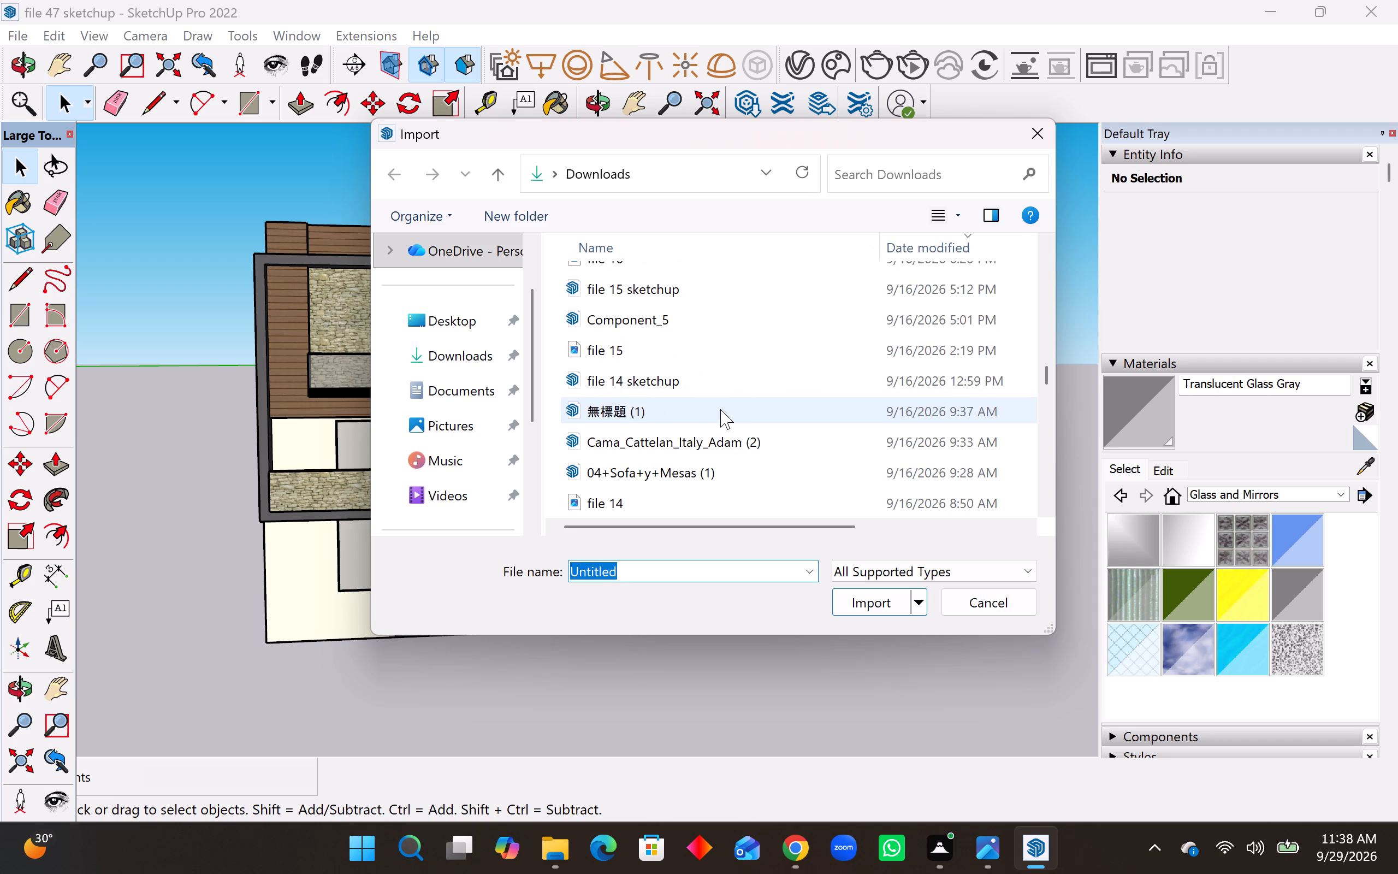
pyautogui.scroll(-5, 720, 409)
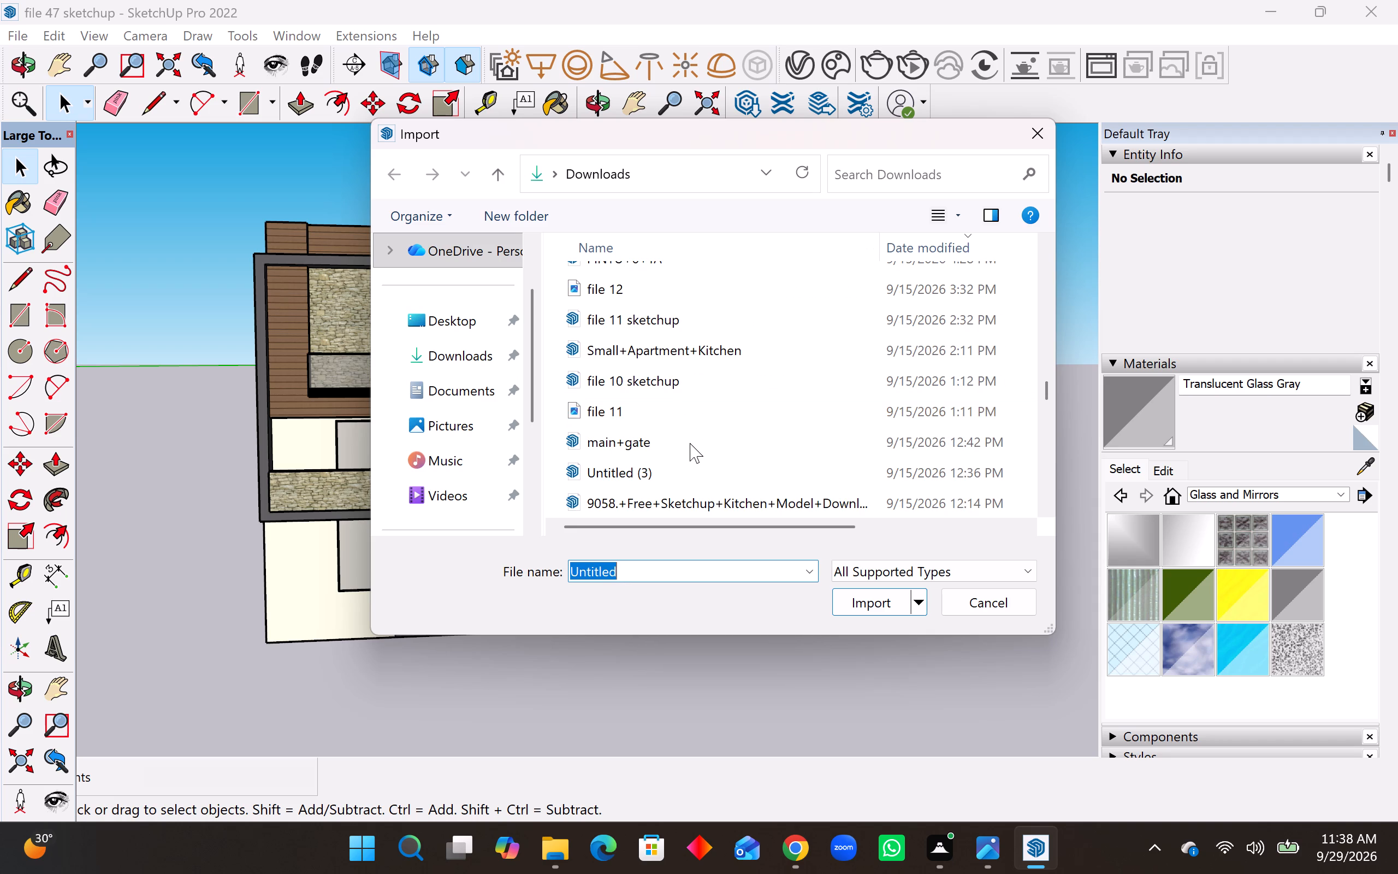
pyautogui.scroll(-3, 690, 443)
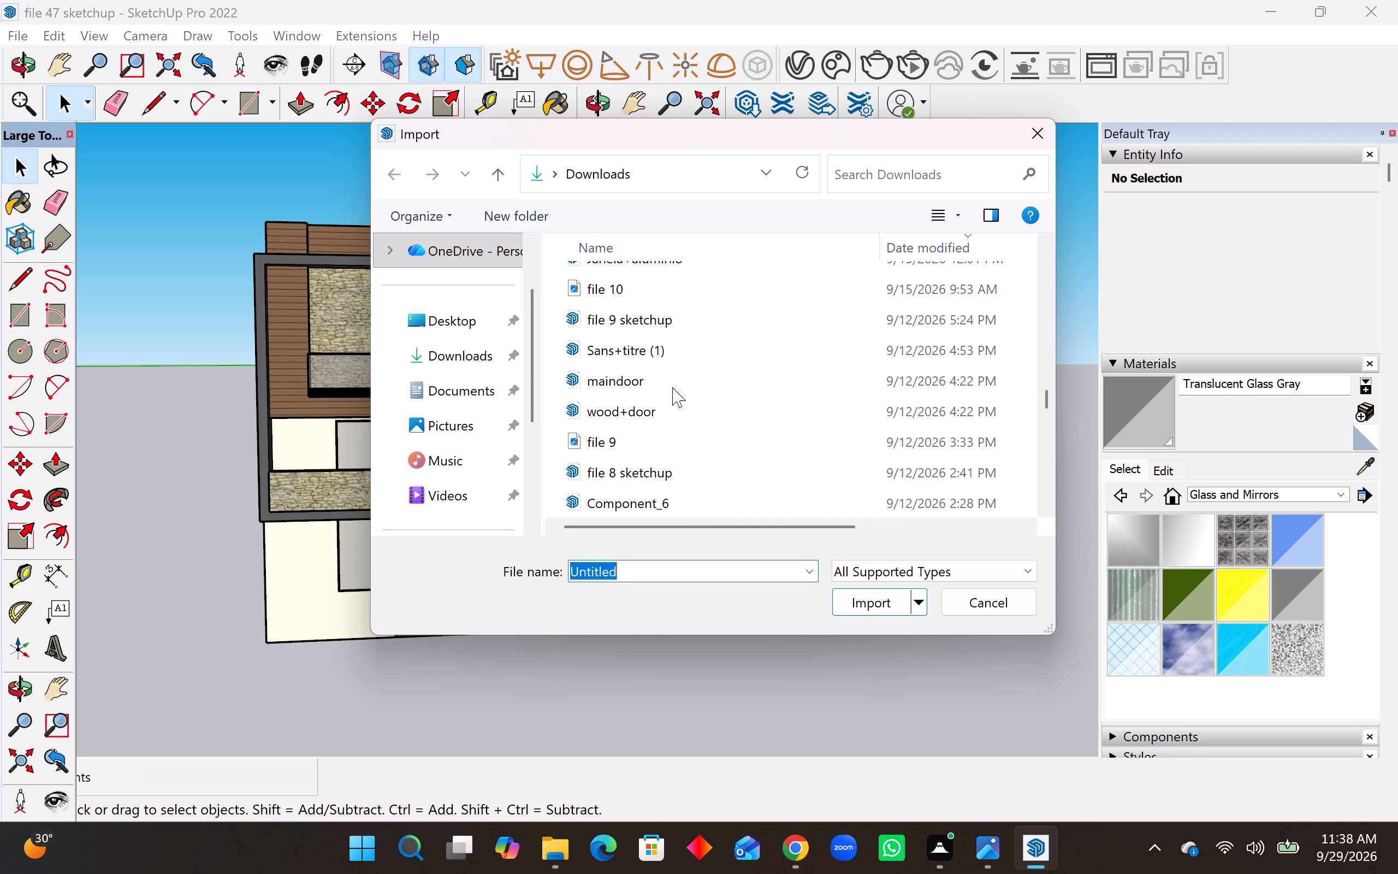
pyautogui.click(673, 380)
pyautogui.click(870, 602)
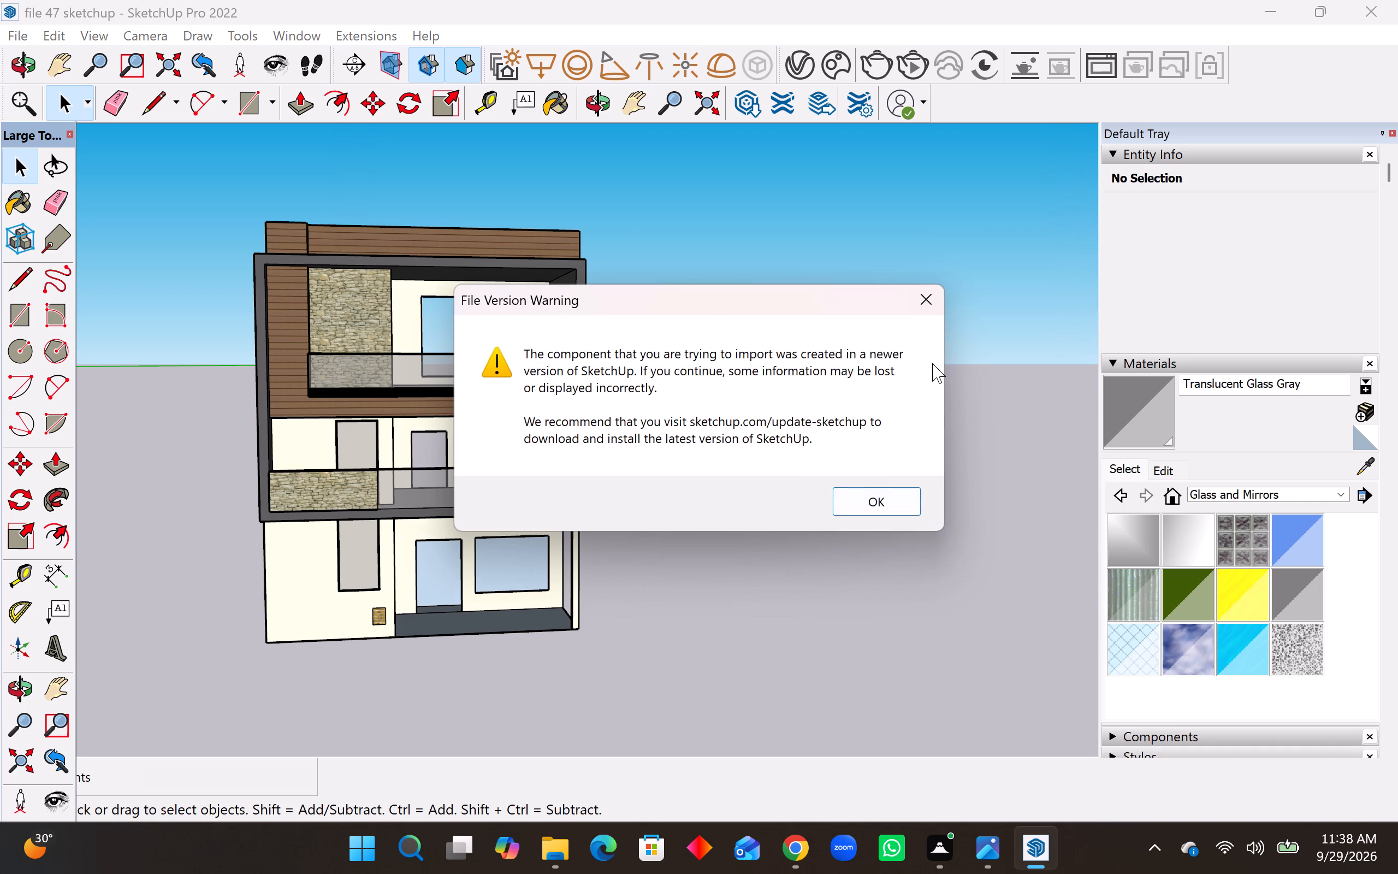
pyautogui.click(923, 310)
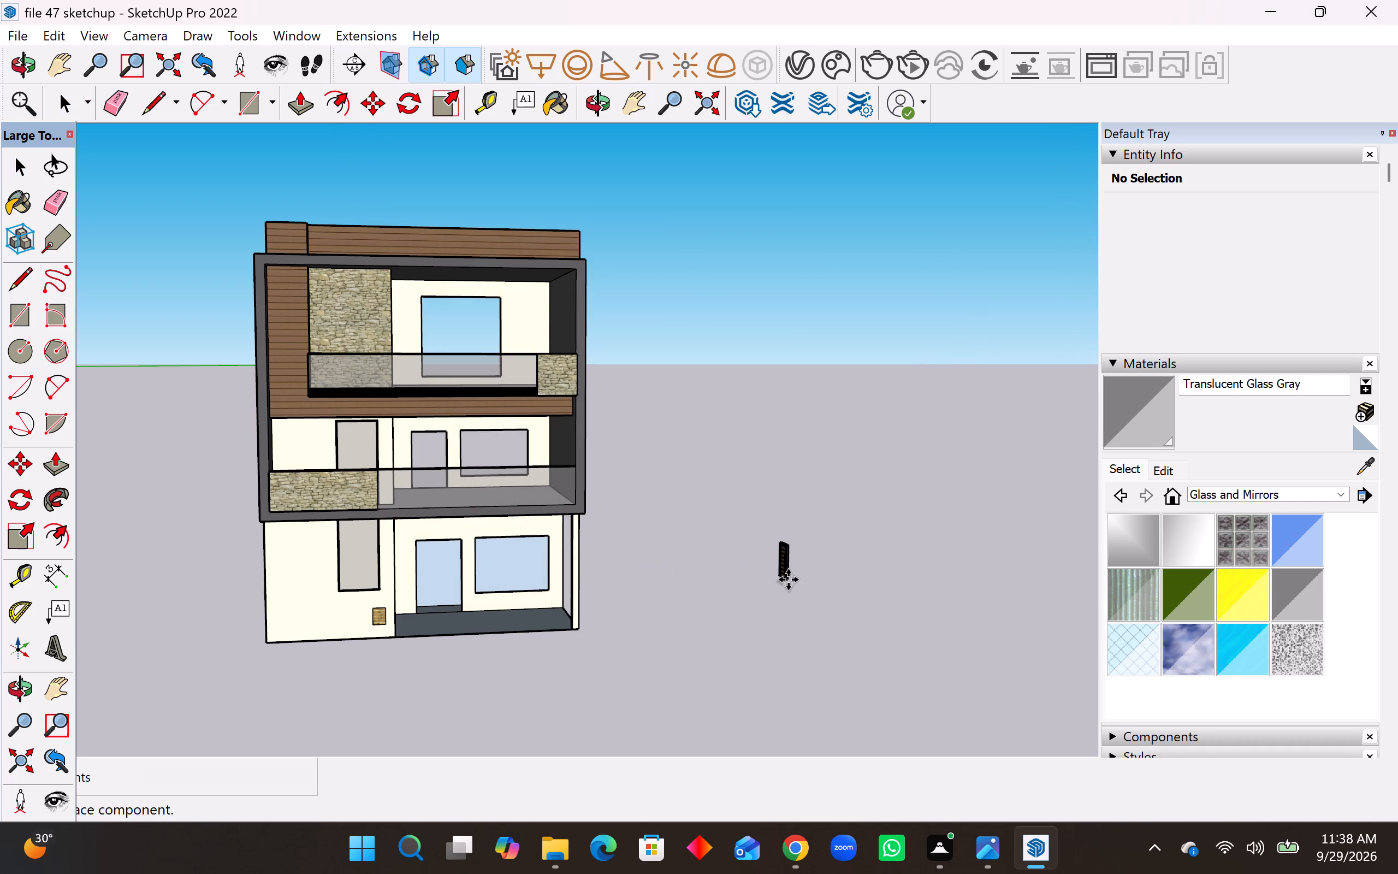
pyautogui.click(788, 580)
# Rotate the imported door 90 degrees on the ground plane so it faces the same way as the facade.
pyautogui.moveTo(702, 597); pyautogui.dragTo(665, 606, button='middle')
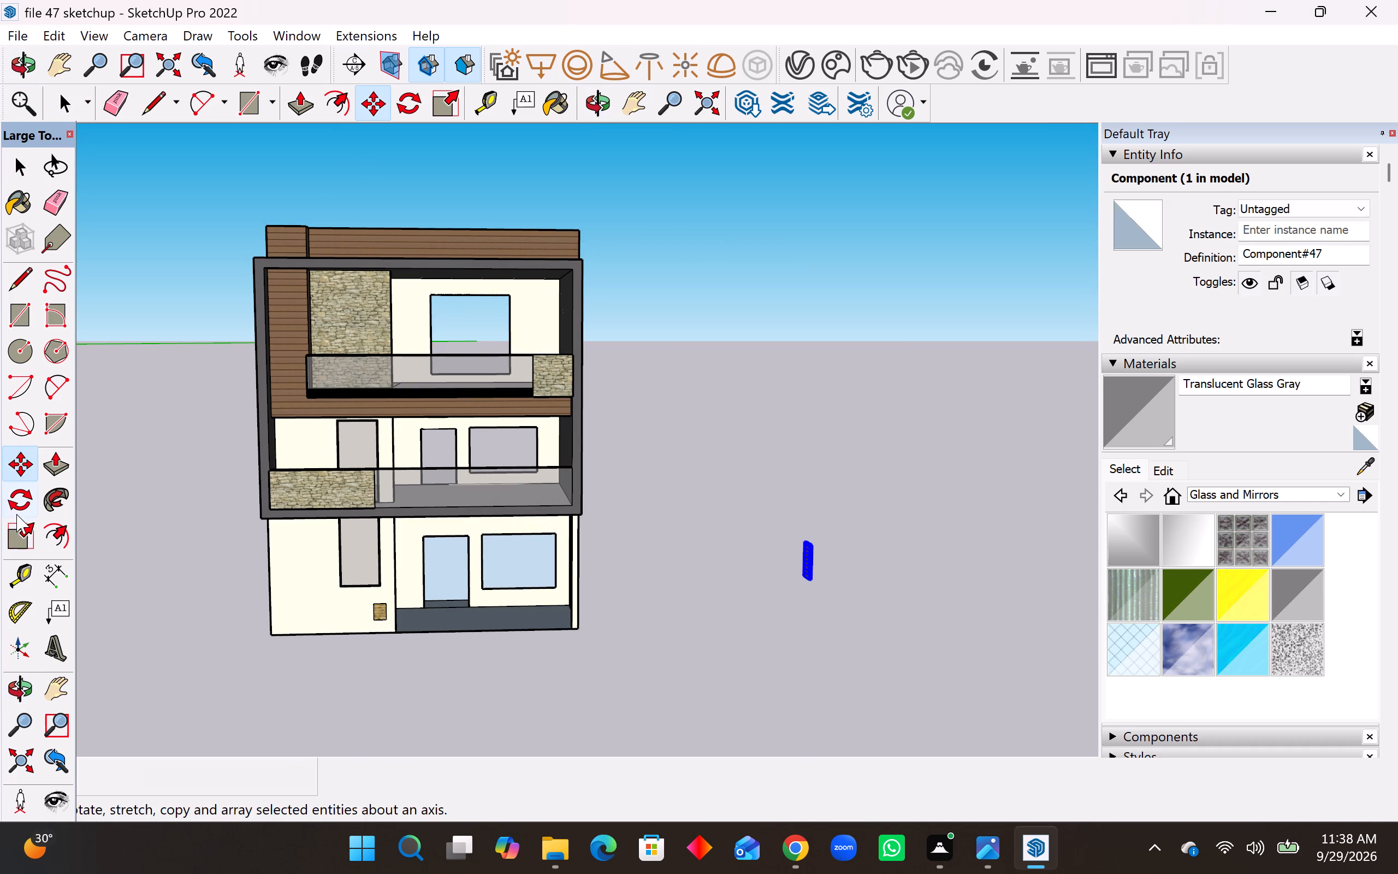
pyautogui.click(16, 507)
pyautogui.moveTo(826, 594); pyautogui.dragTo(816, 668, button='middle')
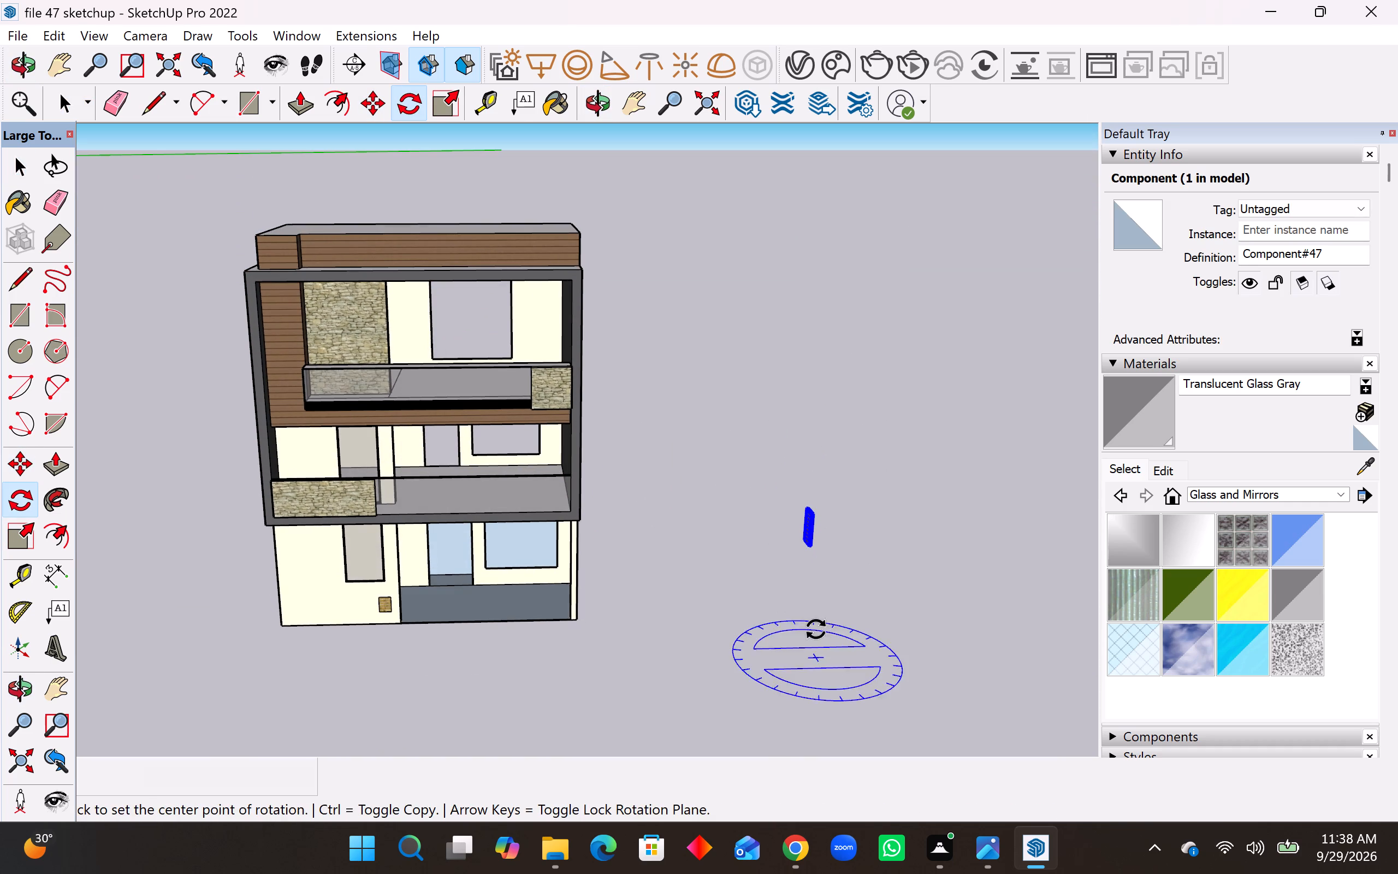
pyautogui.click(818, 609)
pyautogui.click(952, 607)
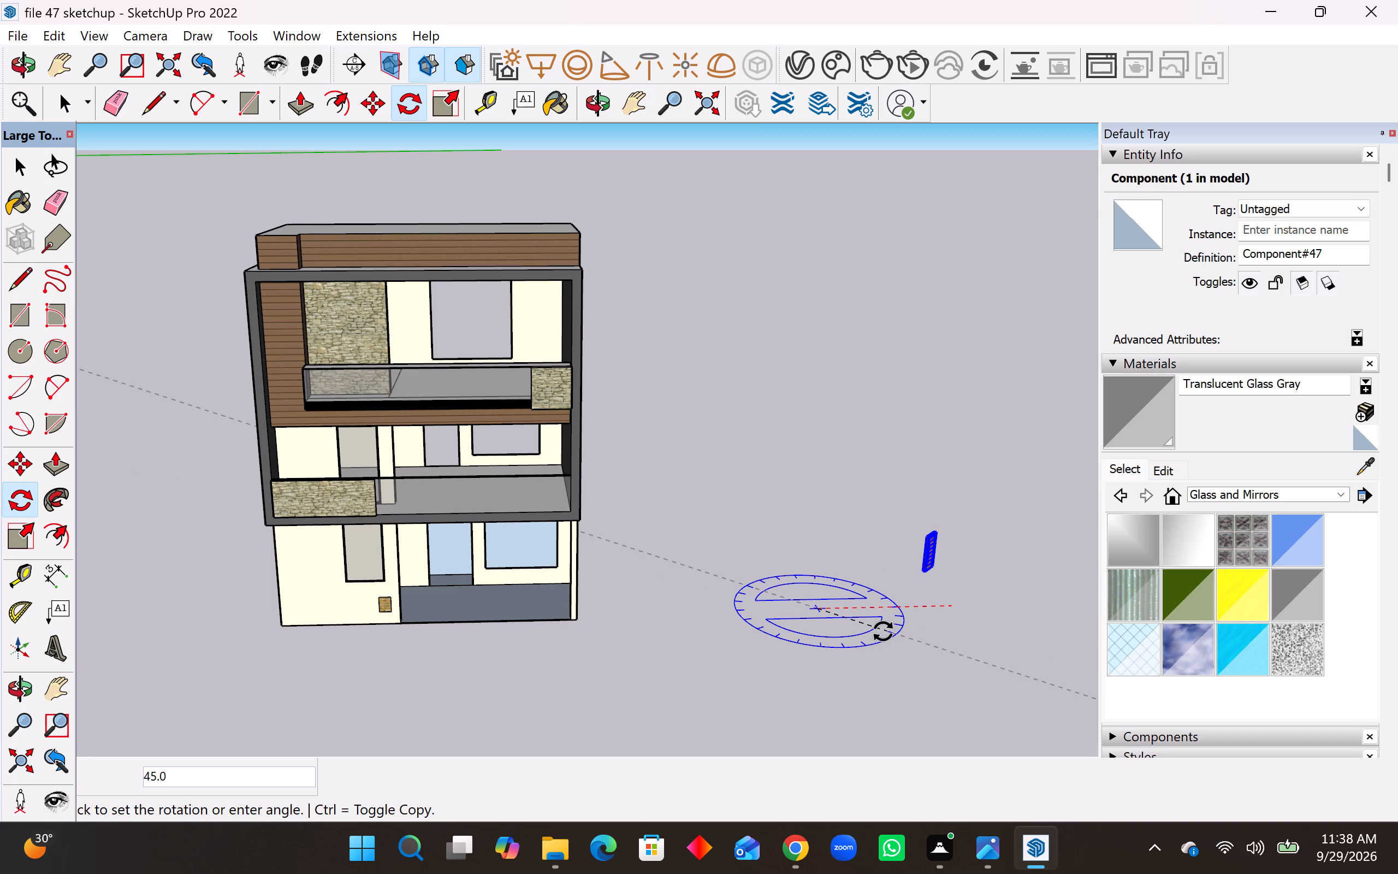
pyautogui.click(828, 643)
# Move the door by its bottom corner onto the bottom corner of the ground-floor doorway nearest the window.
pyautogui.scroll(-6, 778, 615)
pyautogui.scroll(9, 911, 639)
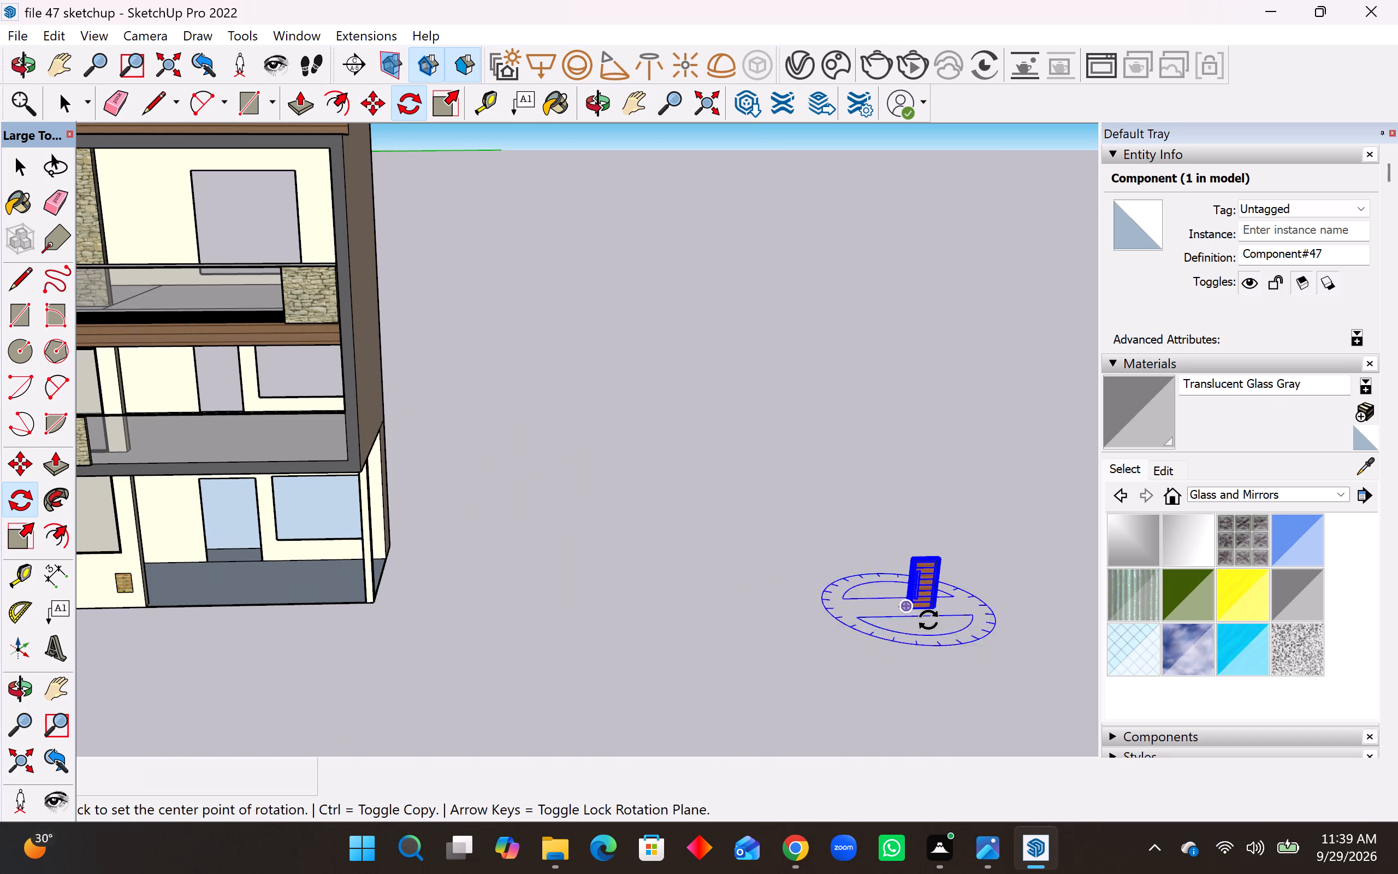
pyautogui.press('m')
pyautogui.scroll(19, 943, 611)
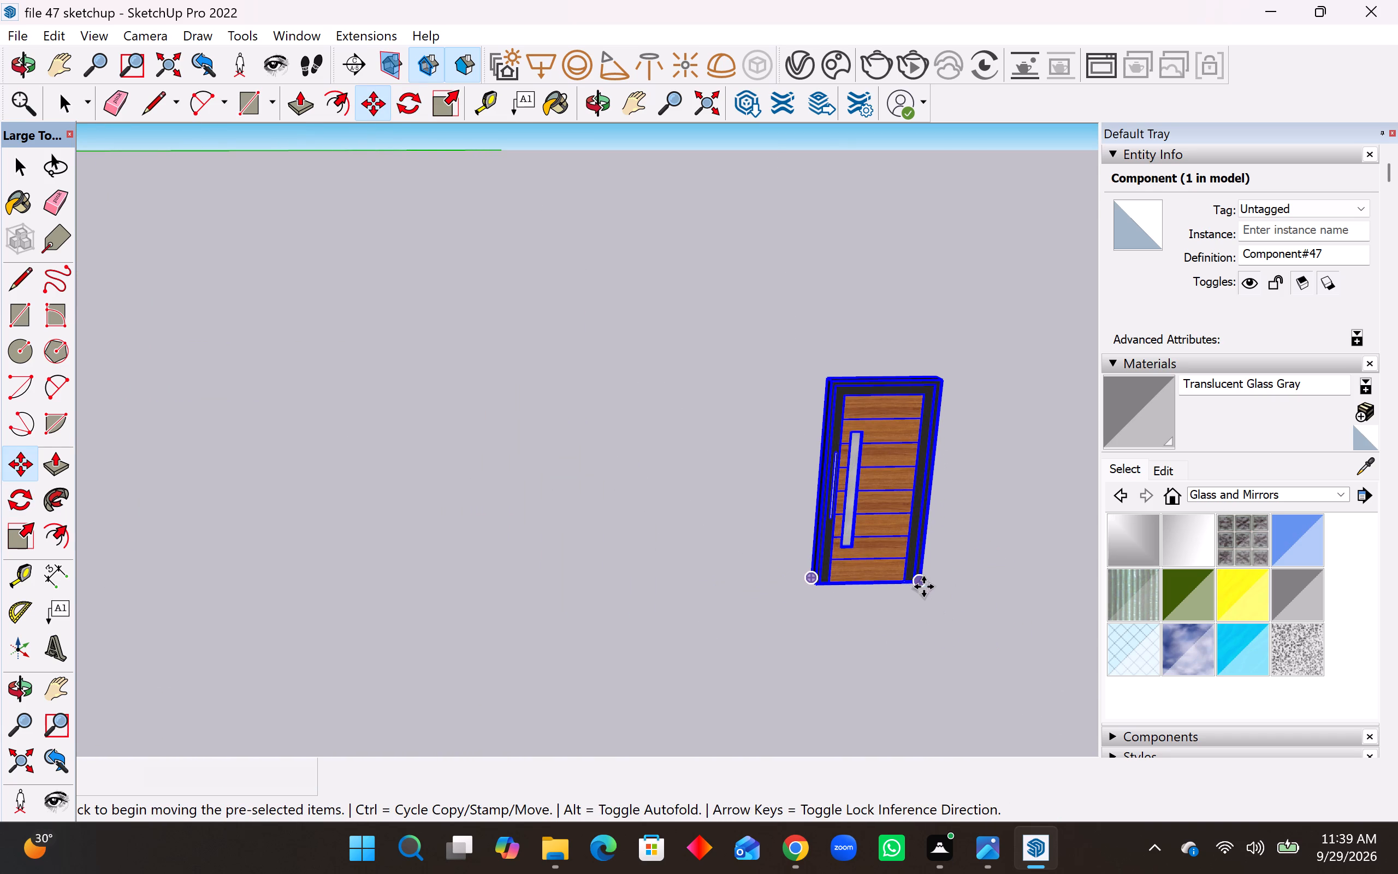
pyautogui.click(923, 587)
pyautogui.scroll(-20, 929, 582)
pyautogui.scroll(-5, 929, 582)
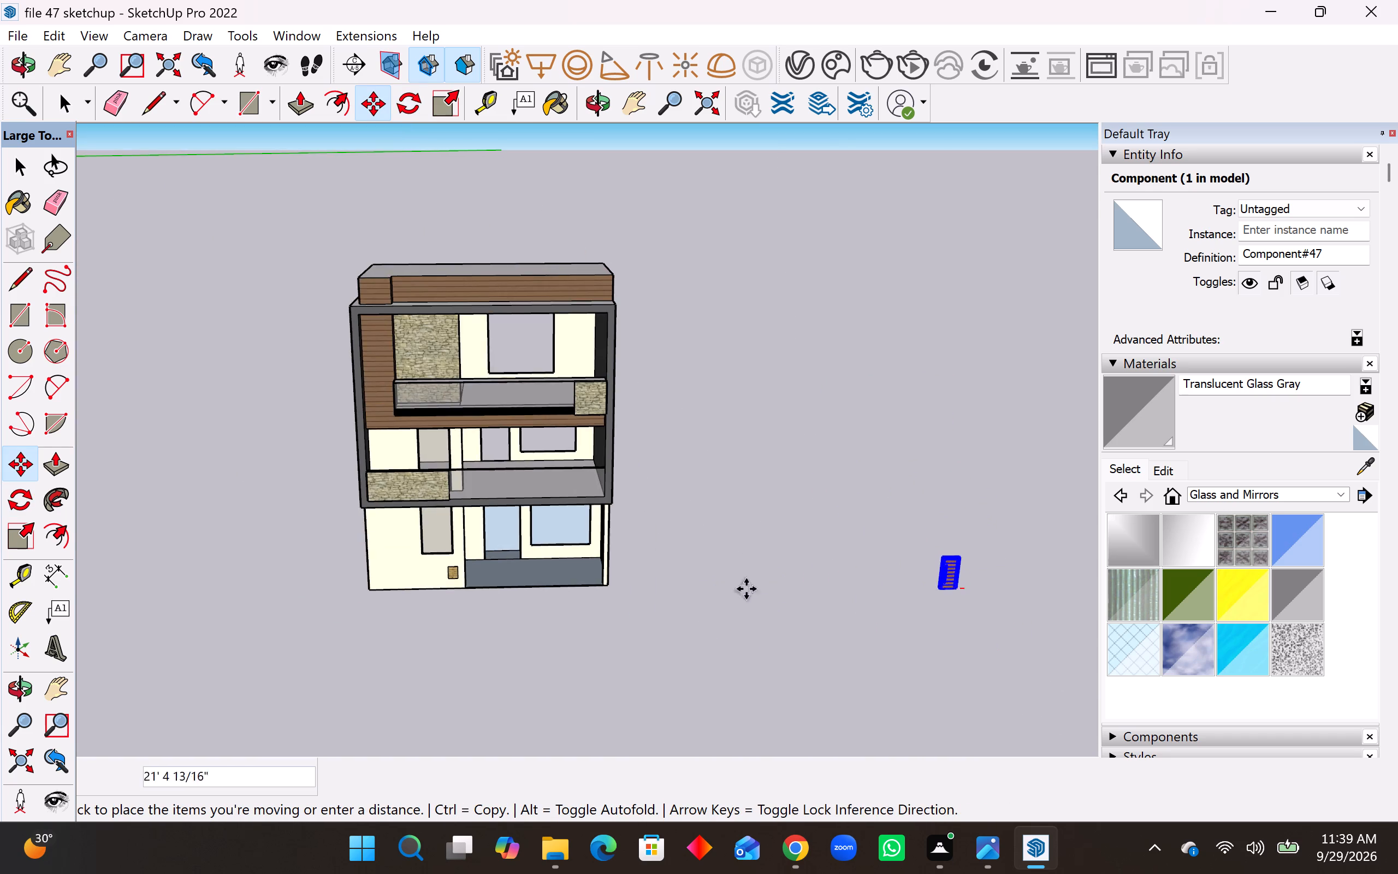
pyautogui.scroll(13, 612, 576)
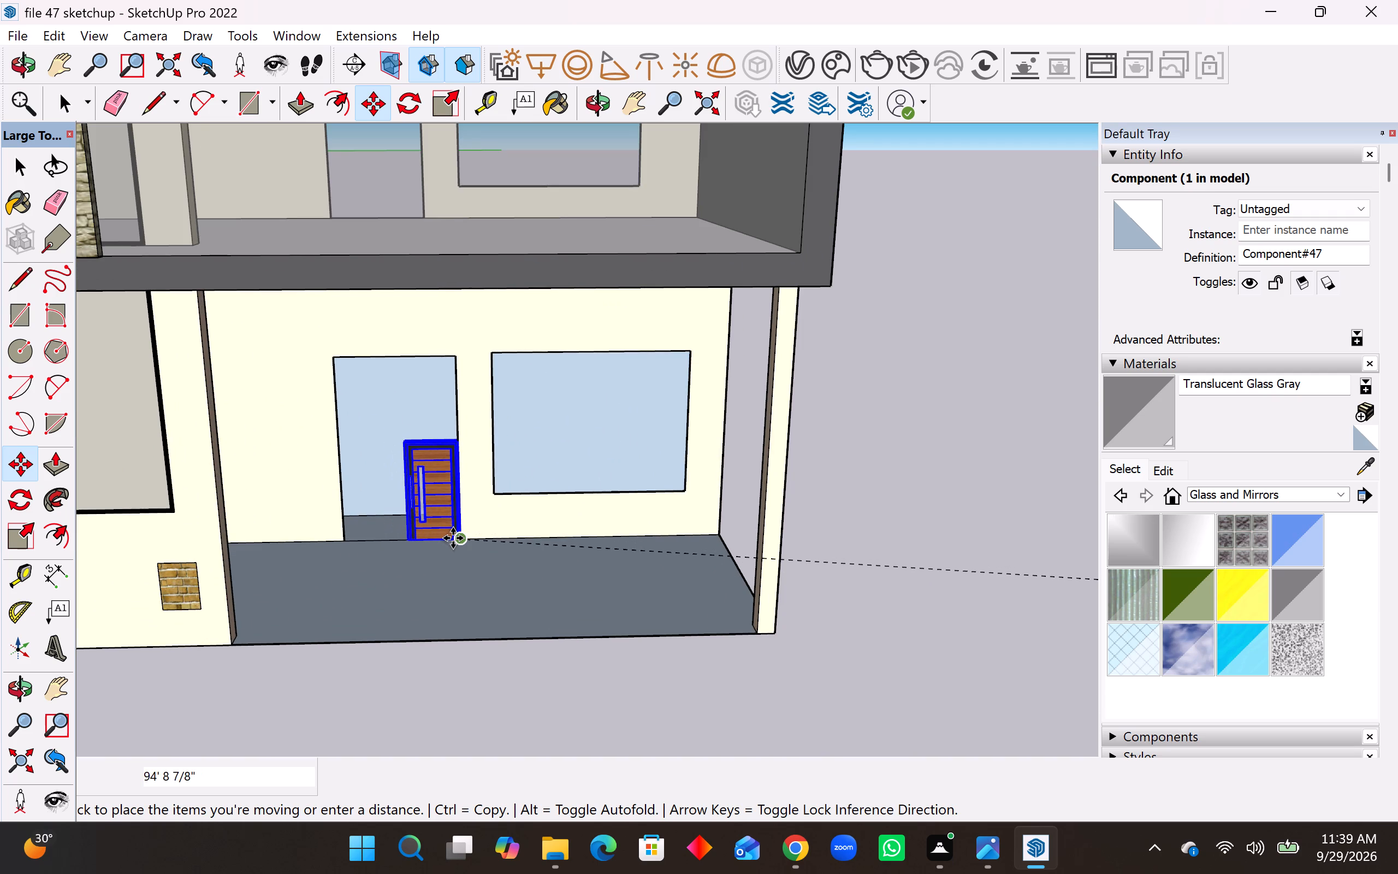
pyautogui.click(453, 538)
# Scale the door's height by about 1.84 to reach the top of the ground-floor doorway.
pyautogui.scroll(-5, 1132, 666)
pyautogui.scroll(-3, 981, 551)
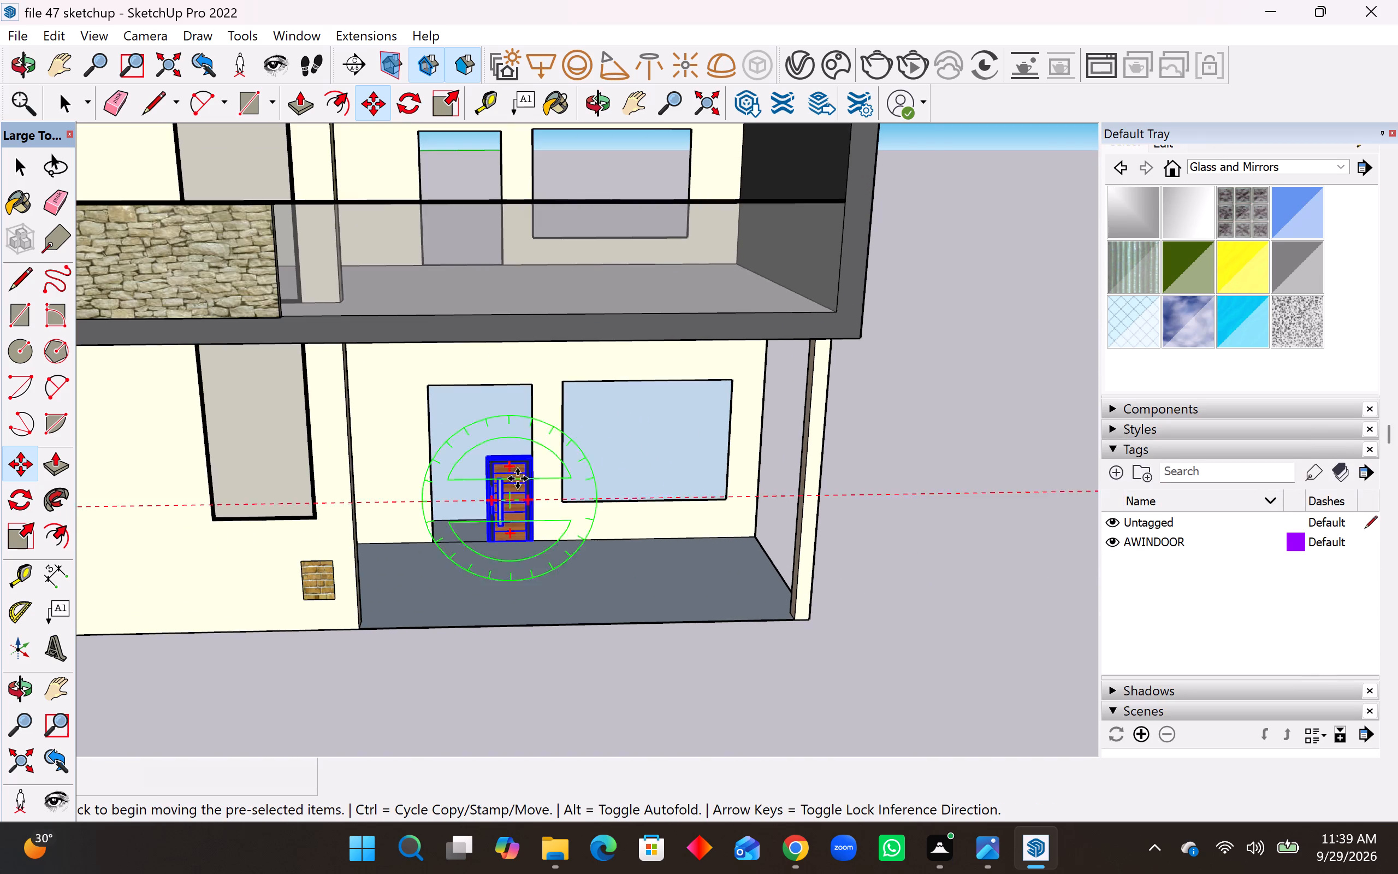
pyautogui.scroll(4, 517, 479)
pyautogui.click(13, 538)
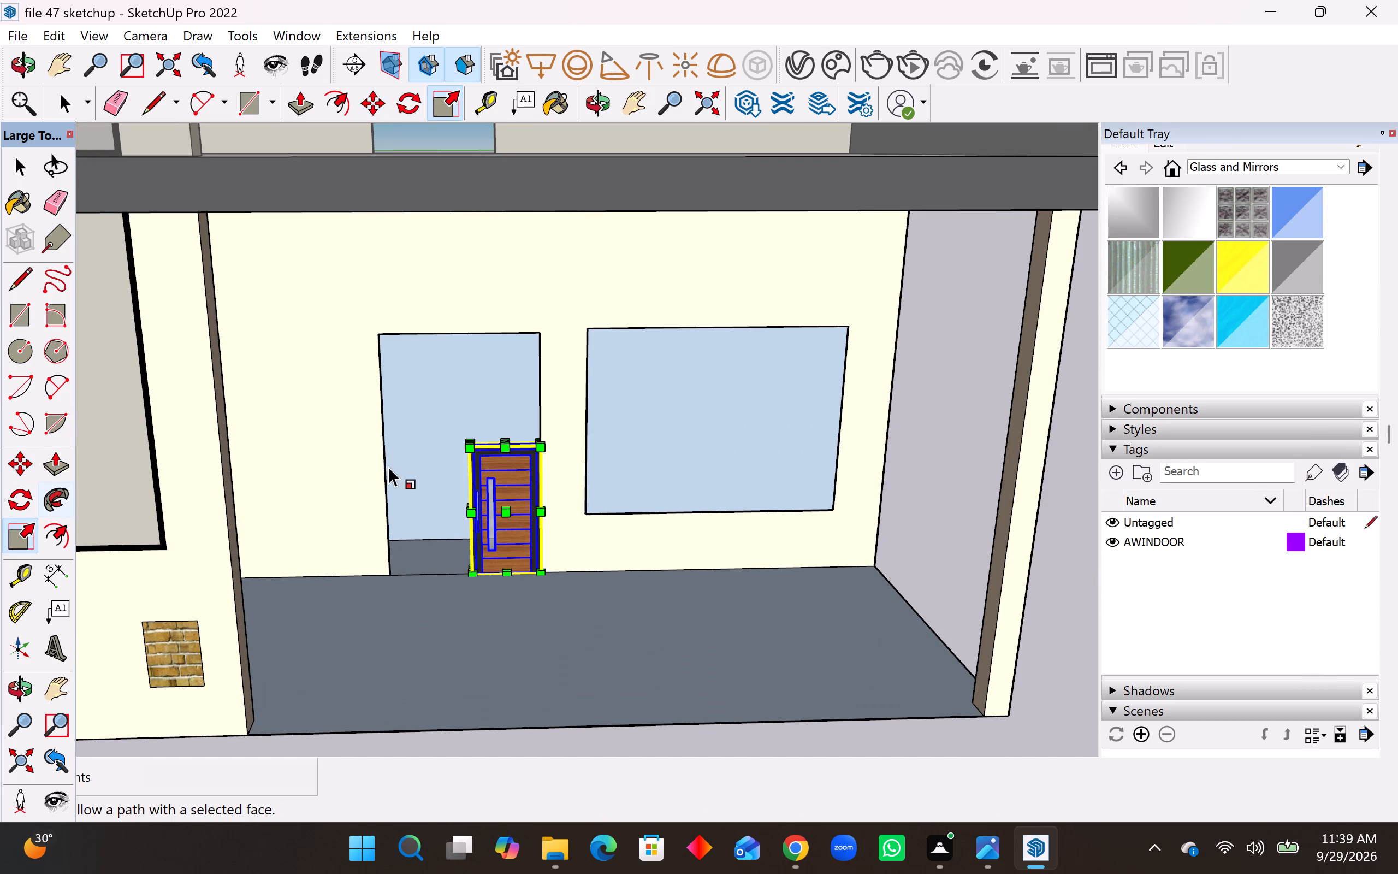
pyautogui.moveTo(389, 466); pyautogui.dragTo(476, 526, button='middle')
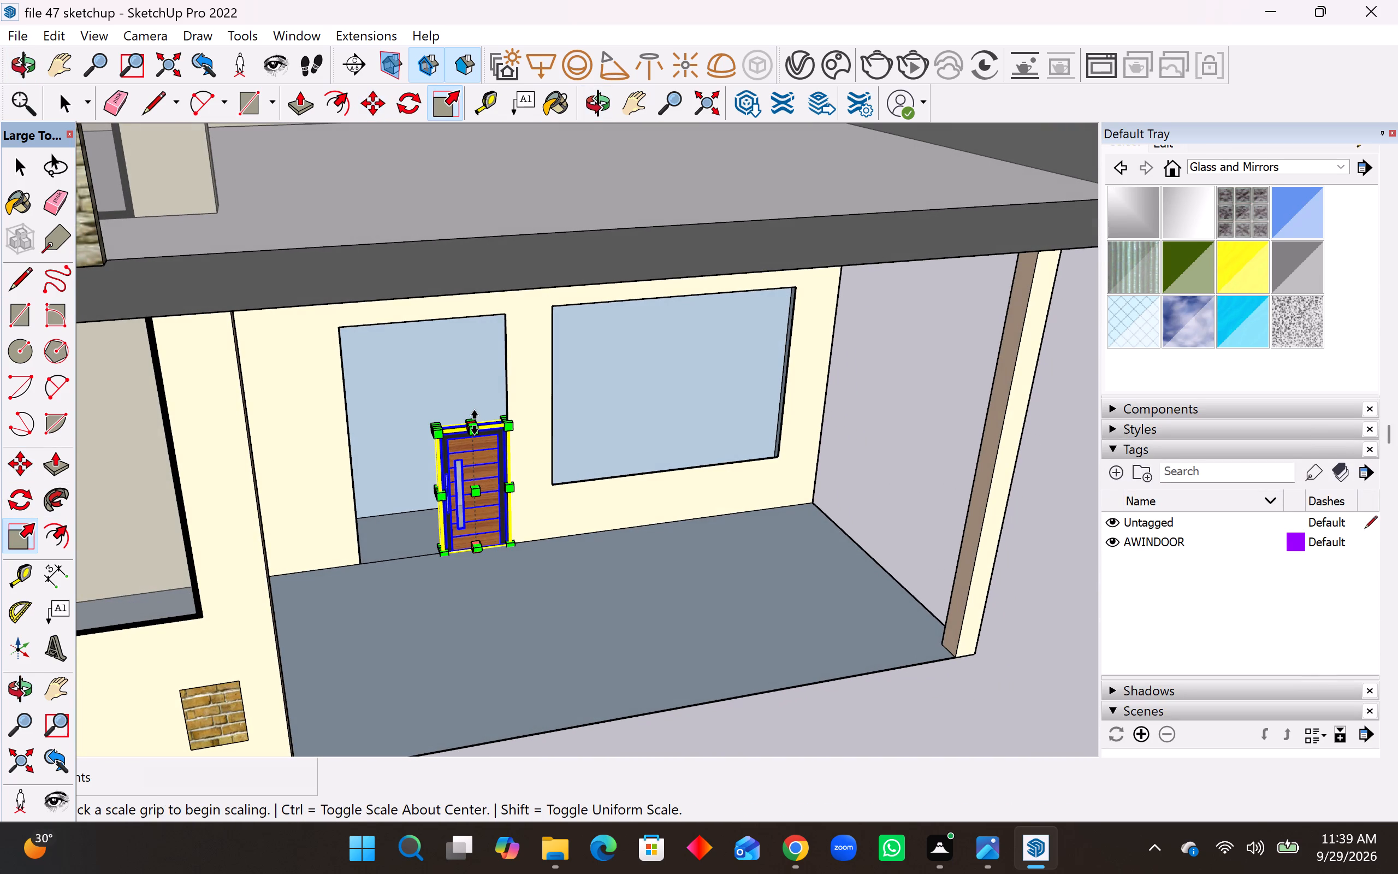
pyautogui.click(475, 422)
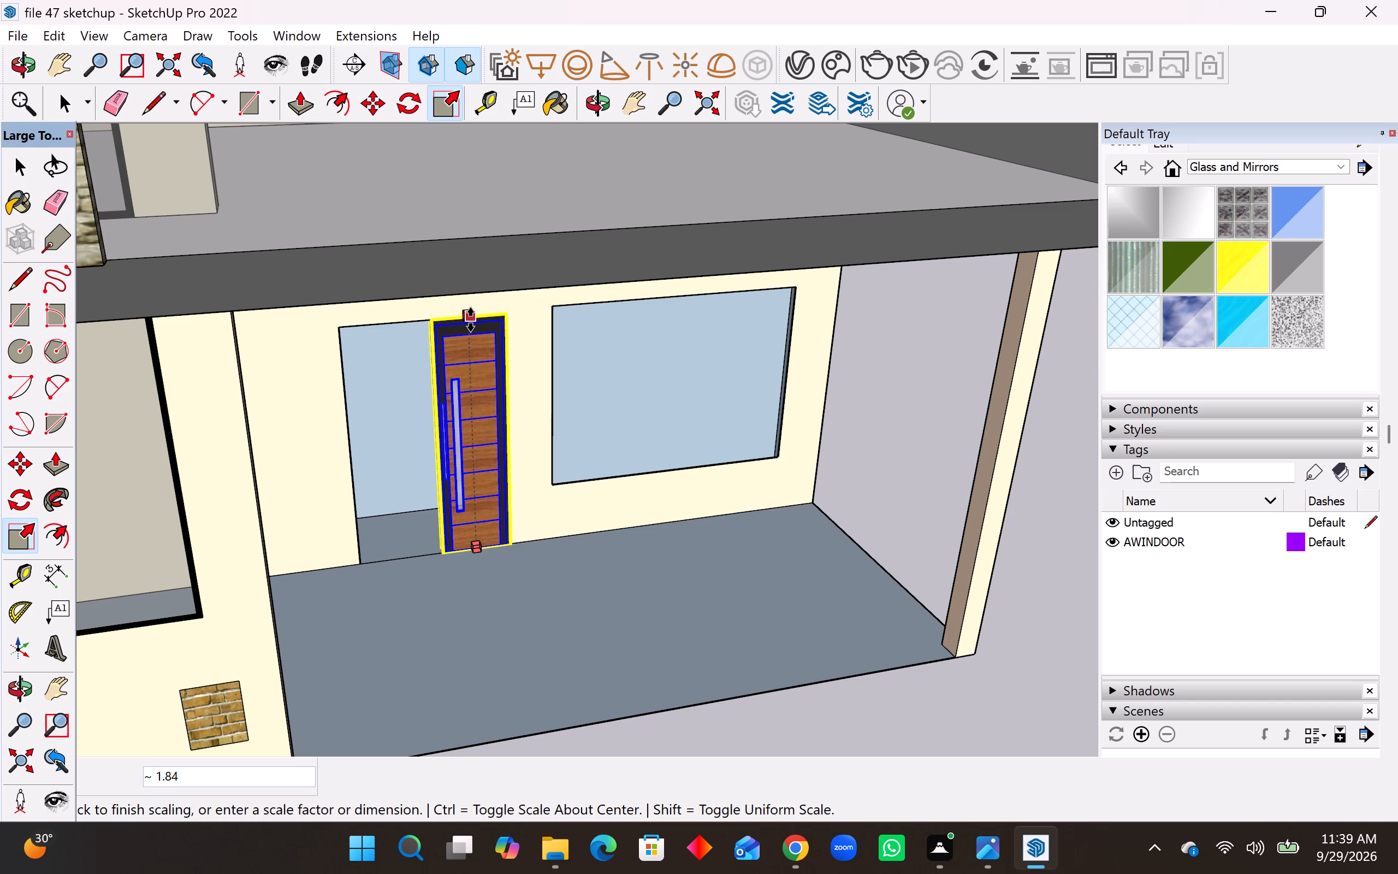
pyautogui.click(471, 319)
# Scale the door's width by about 2.22 to fill the ground-floor doorway.
pyautogui.middleClick(429, 469)
pyautogui.middleClick(517, 481)
pyautogui.moveTo(461, 473); pyautogui.dragTo(513, 513, button='middle')
pyautogui.moveTo(556, 453); pyautogui.dragTo(545, 411, button='middle')
pyautogui.moveTo(545, 409); pyautogui.dragTo(583, 394, button='middle')
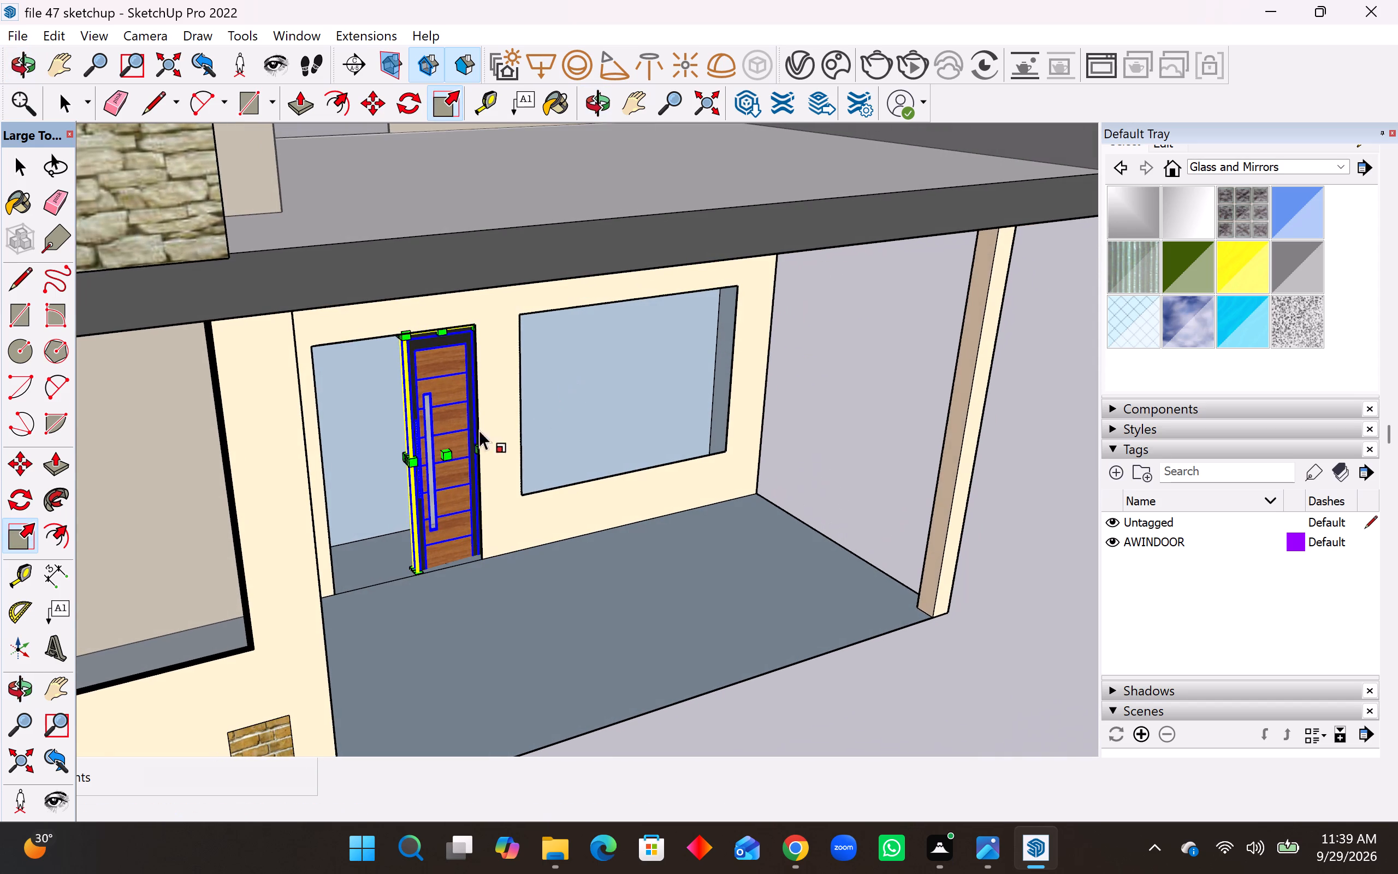
pyautogui.click(406, 459)
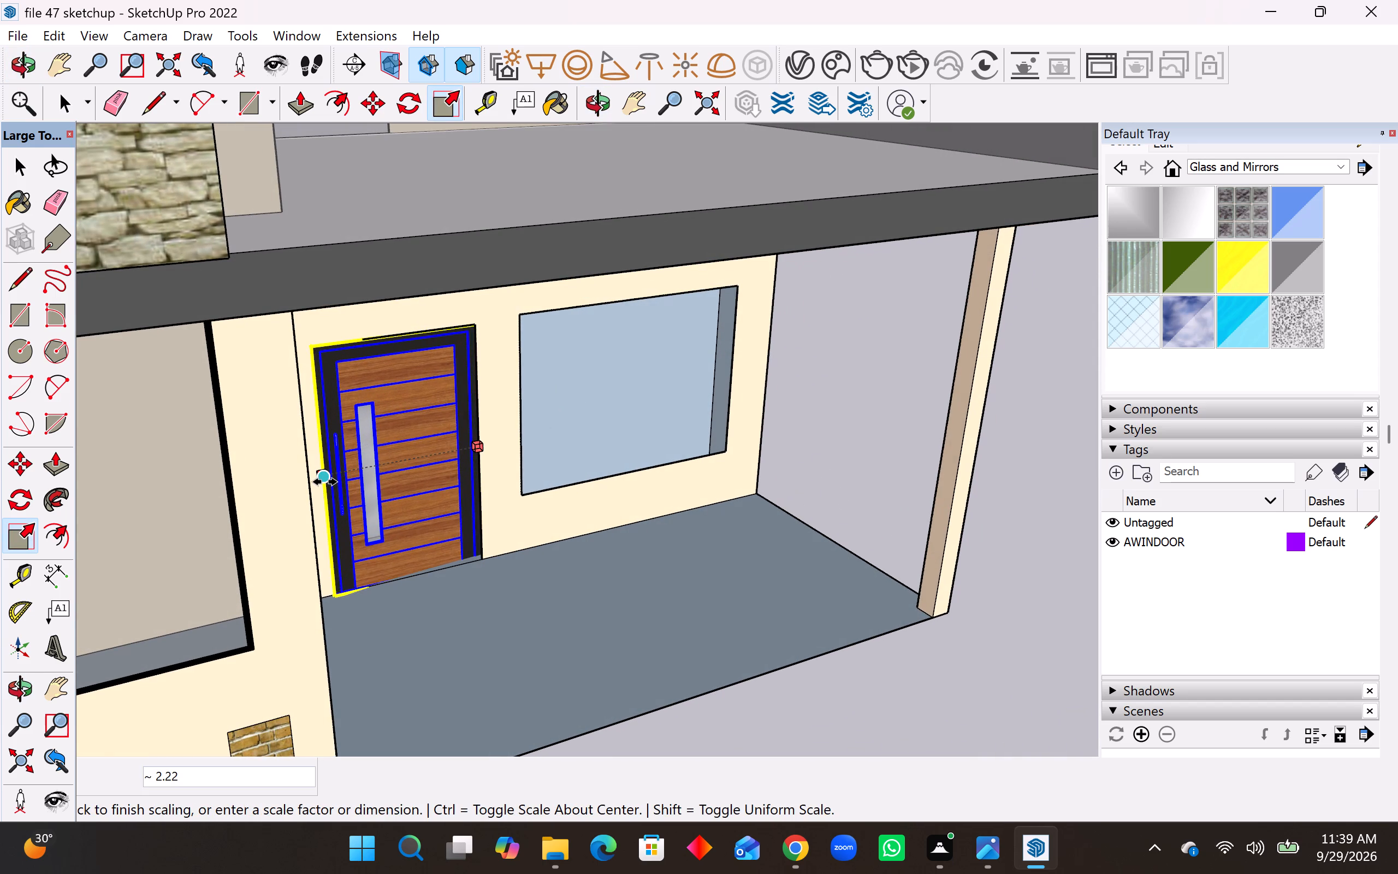
pyautogui.click(325, 482)
# Copy the fitted ground-floor door about 44' 1 1/2" sideways to the open ground beside the house.
pyautogui.scroll(-4, 490, 564)
pyautogui.moveTo(486, 551); pyautogui.dragTo(329, 516, button='middle')
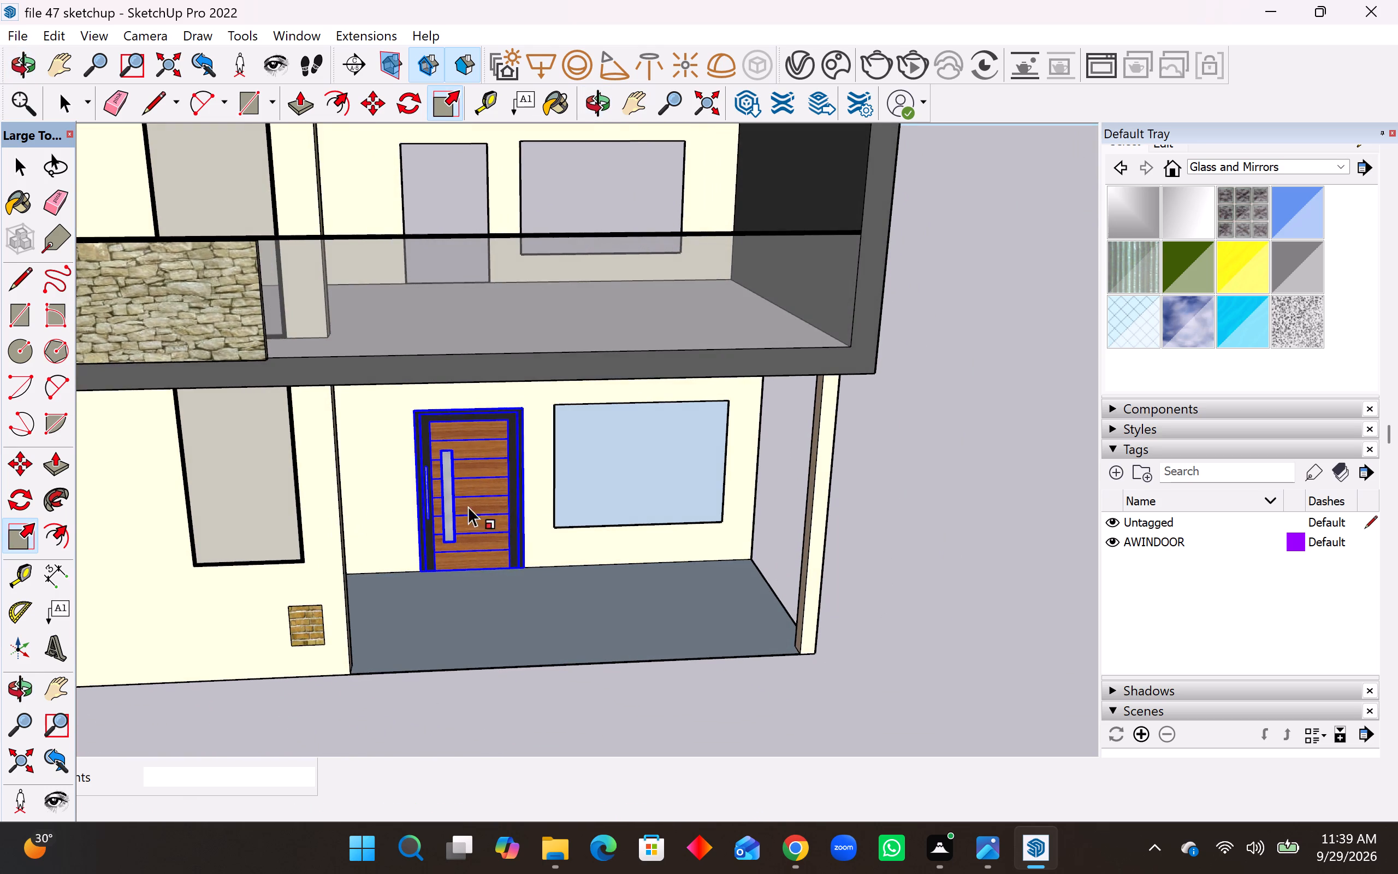
pyautogui.scroll(-3, 529, 511)
pyautogui.scroll(-3, 526, 558)
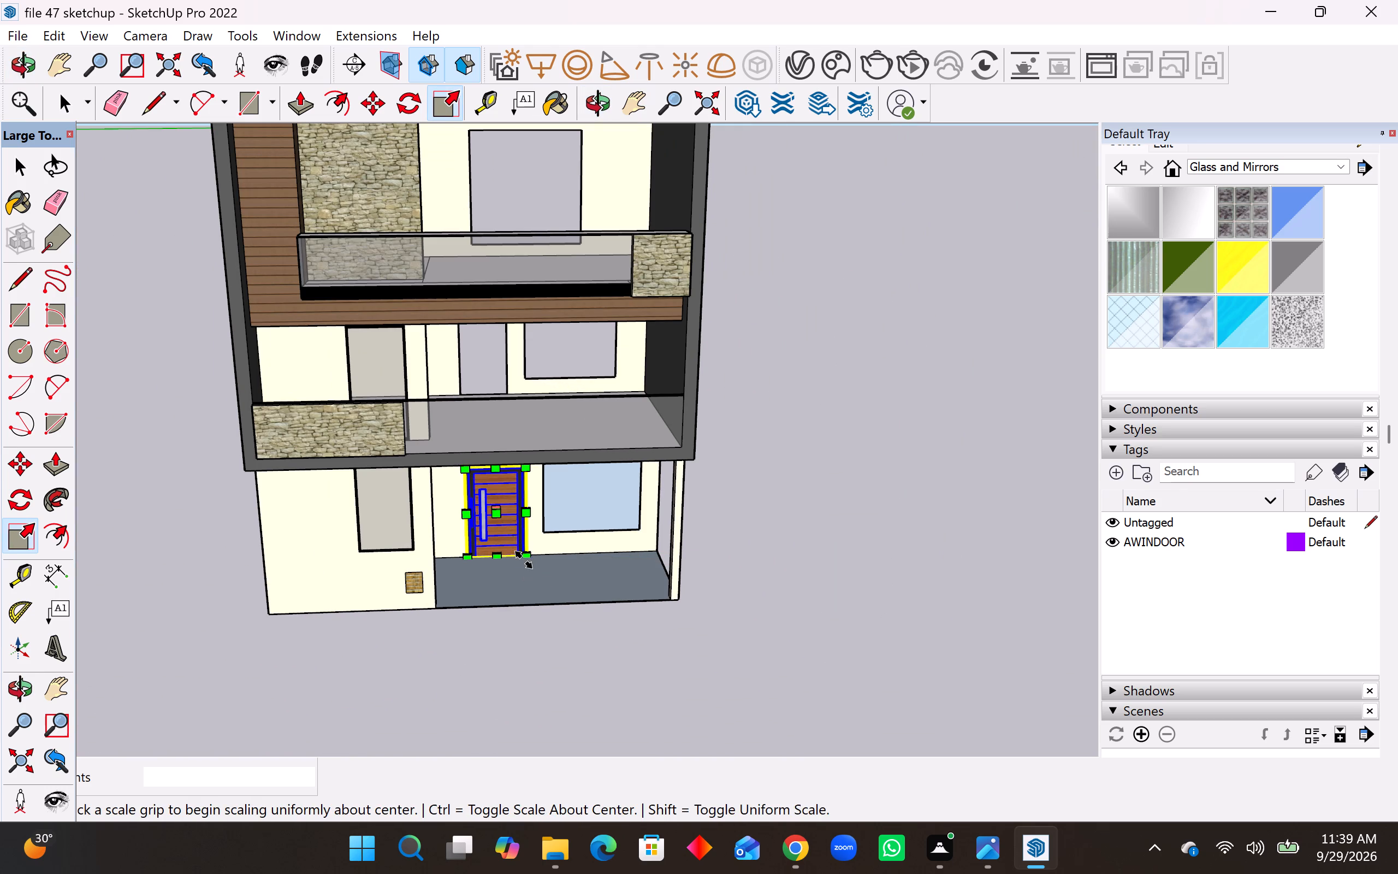
pyautogui.press('m')
pyautogui.scroll(10, 524, 560)
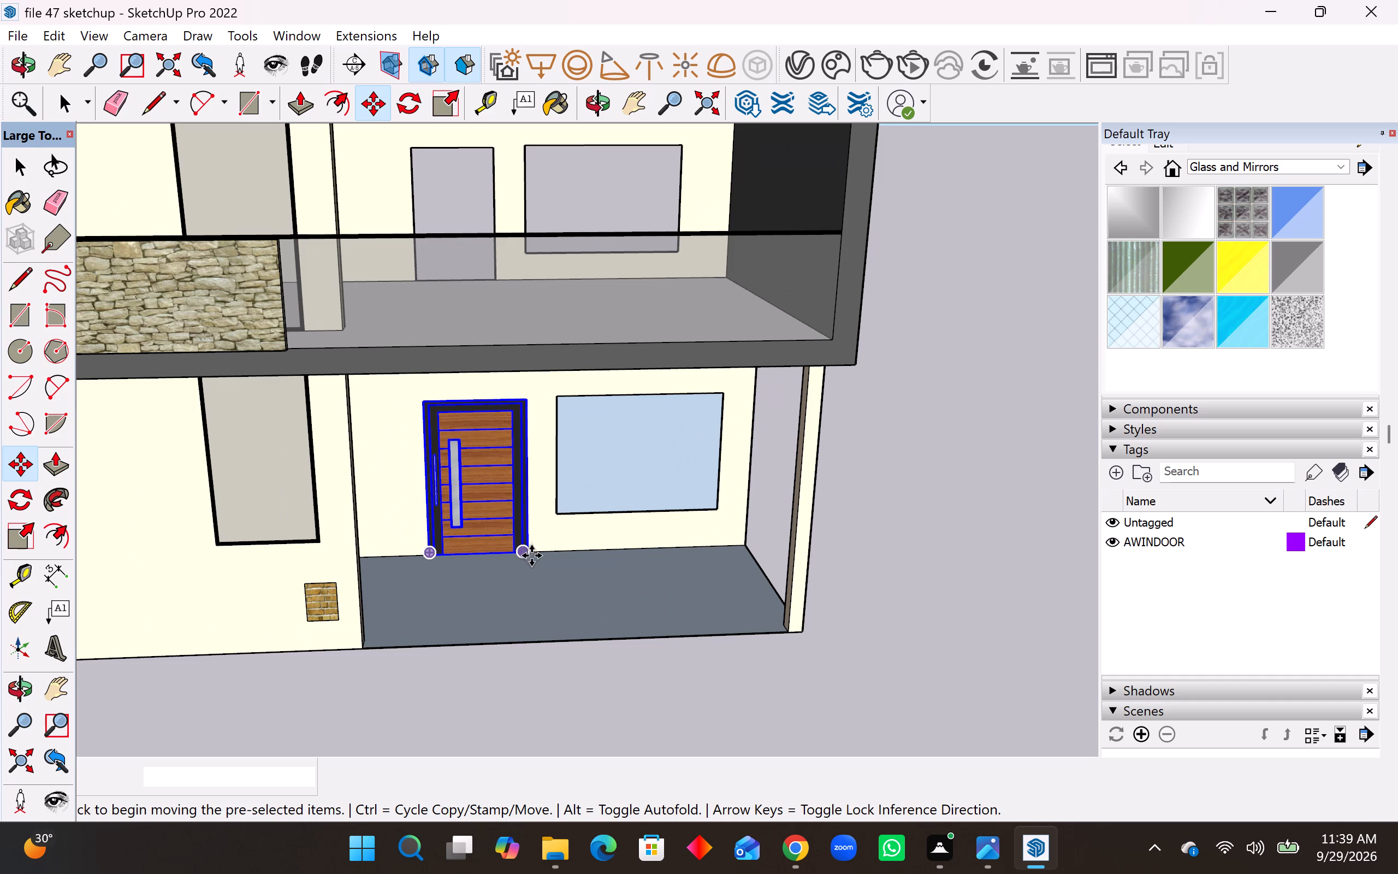
pyautogui.scroll(8, 531, 555)
pyautogui.click(529, 553)
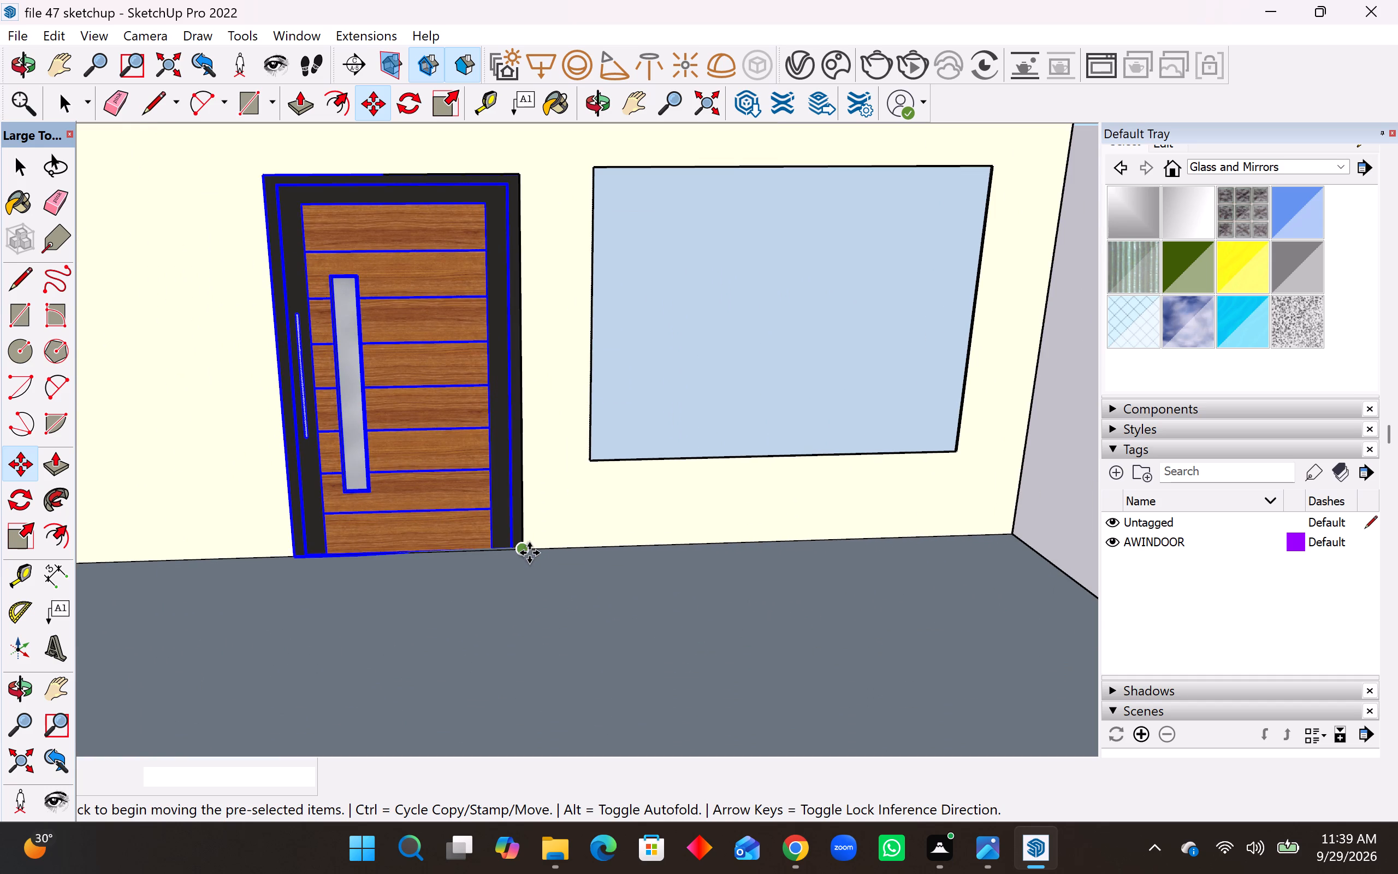
pyautogui.scroll(-15, 632, 572)
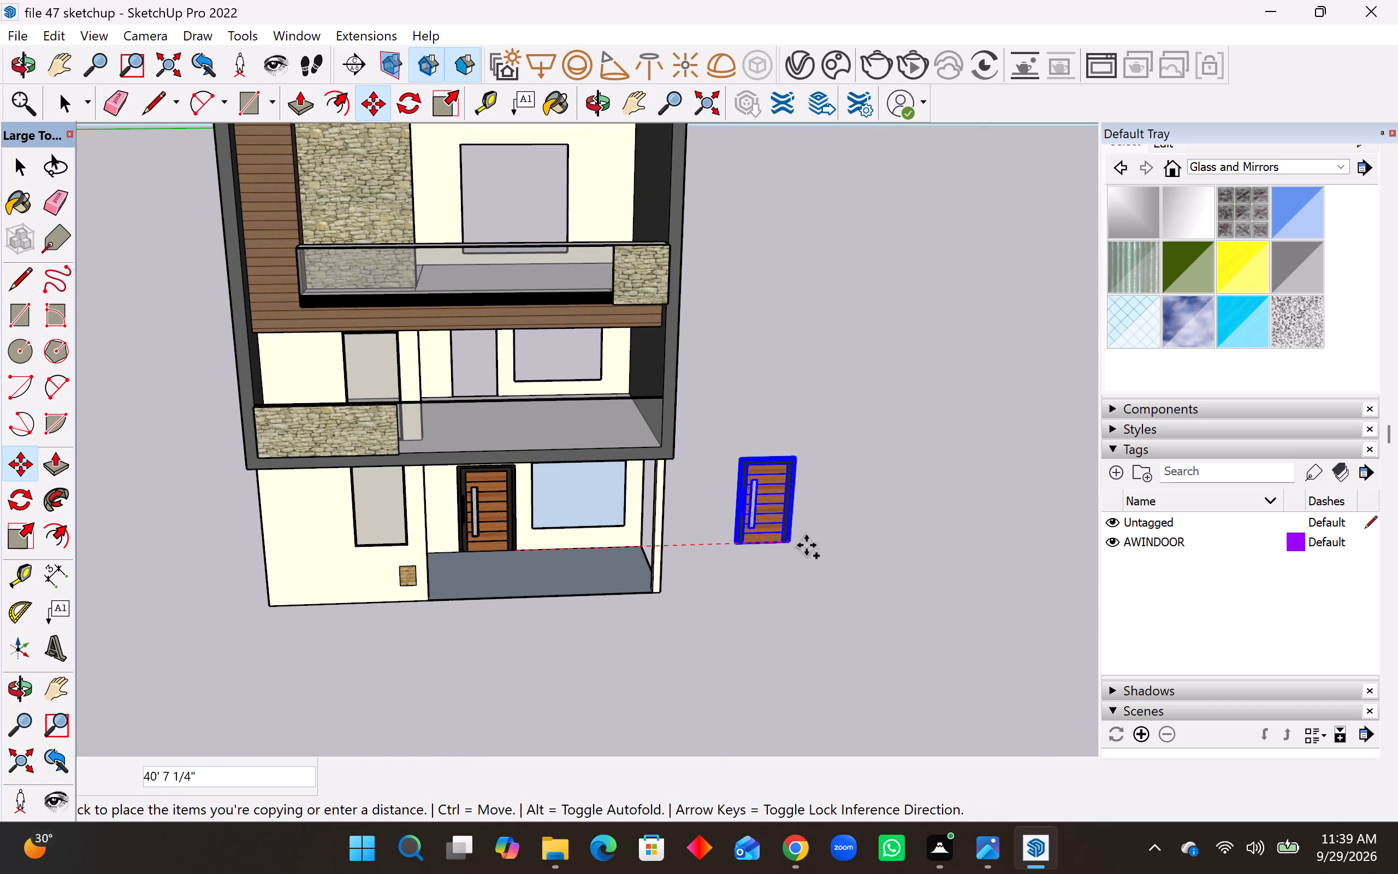
pyautogui.click(818, 544)
# Scale the copied door beside the house to 0.64 in width and 0.69 in height.
pyautogui.click(19, 546)
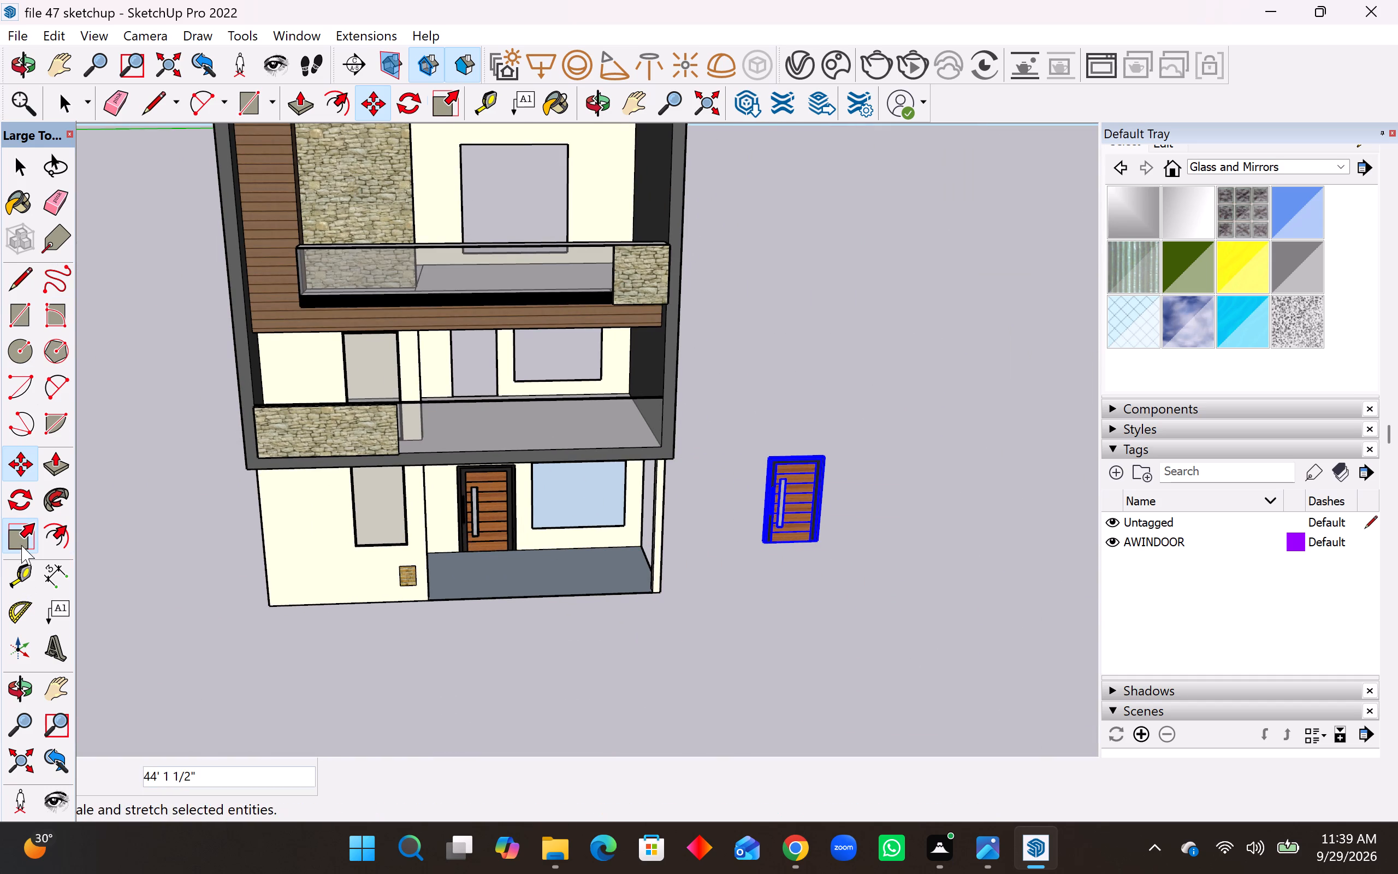
pyautogui.scroll(5, 787, 495)
pyautogui.moveTo(769, 495); pyautogui.dragTo(928, 499, button='middle')
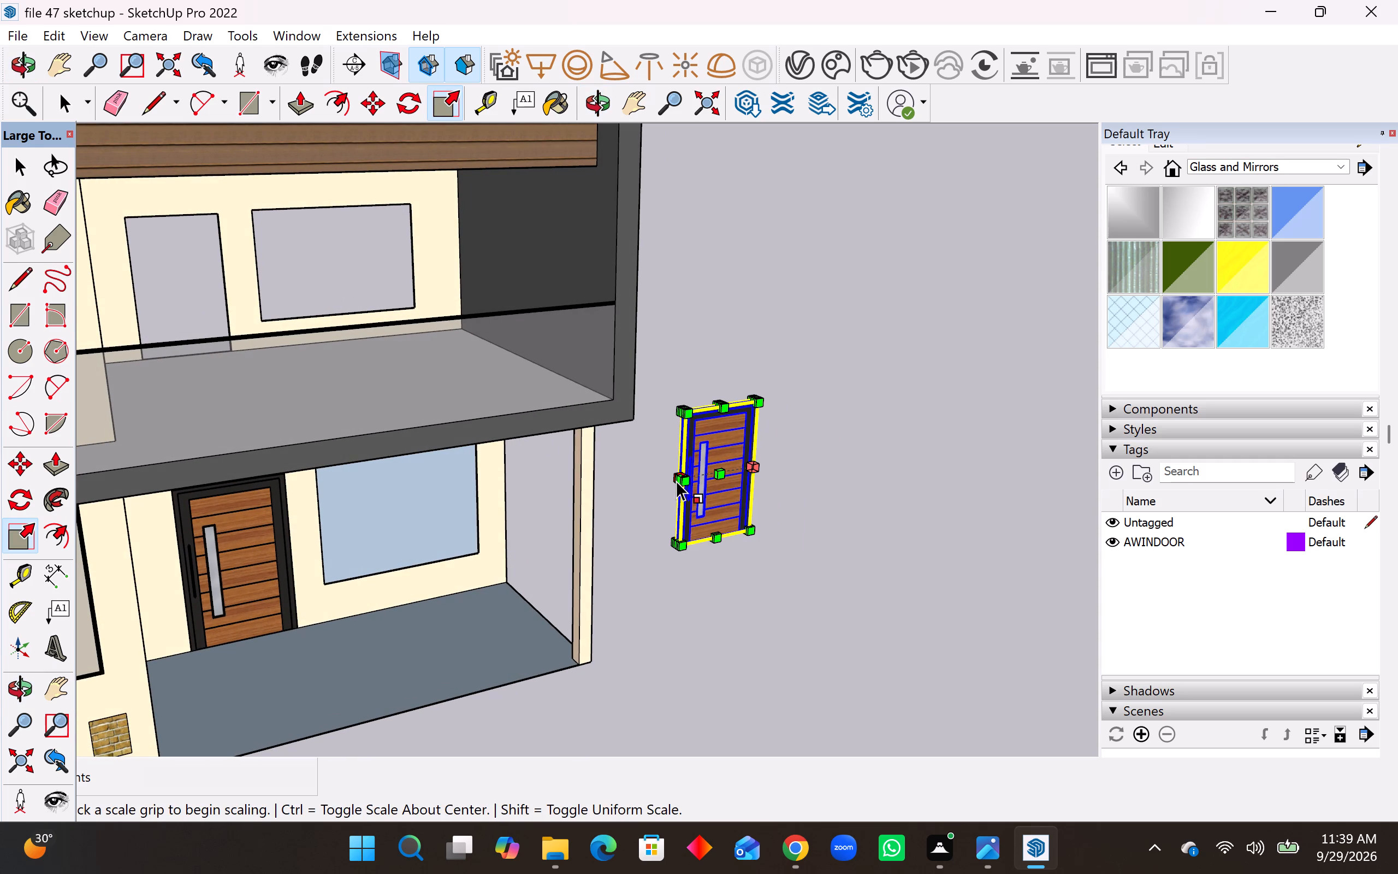
pyautogui.scroll(7, 676, 481)
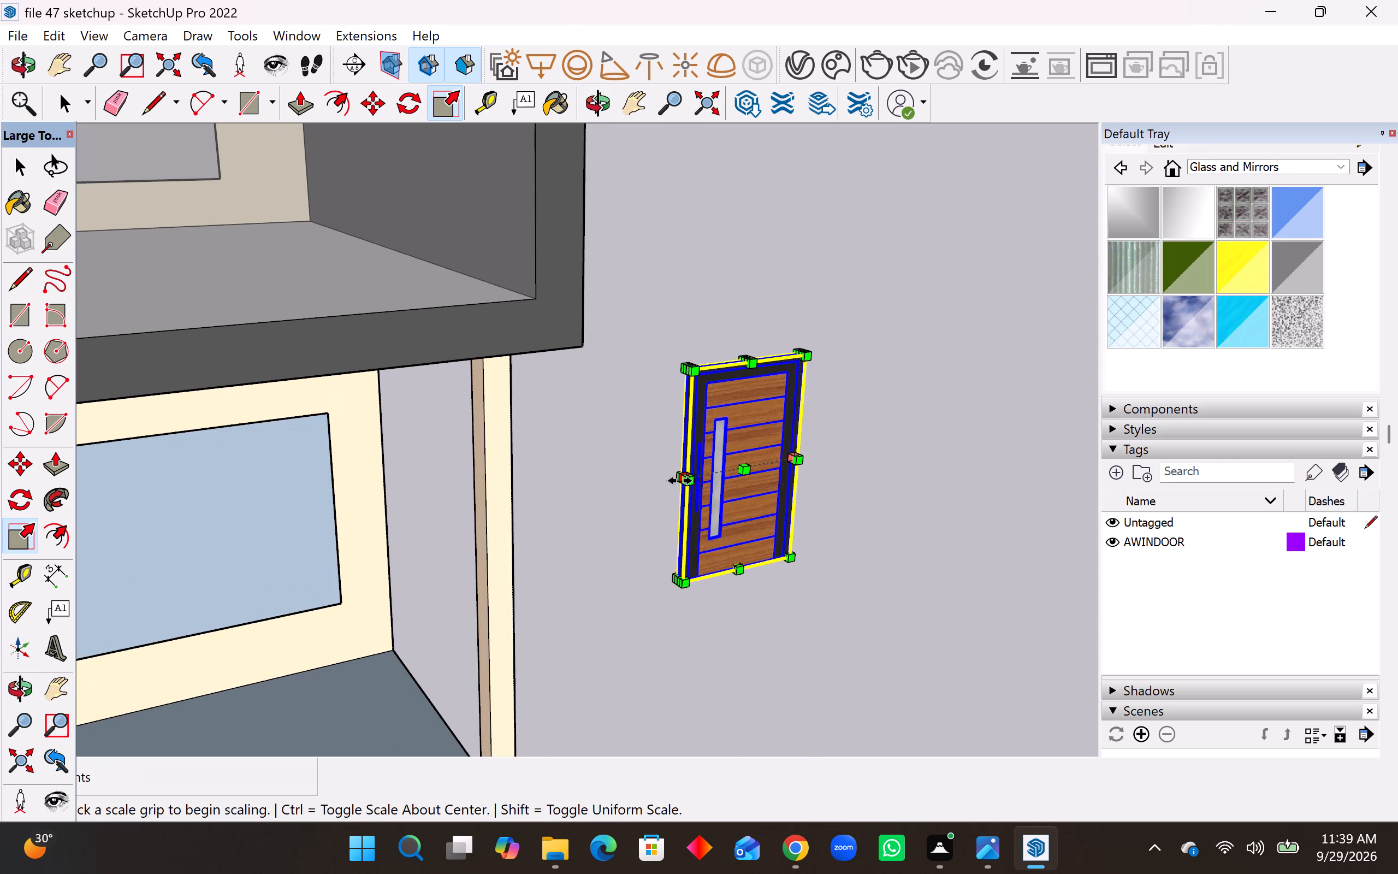
pyautogui.click(680, 481)
pyautogui.click(726, 479)
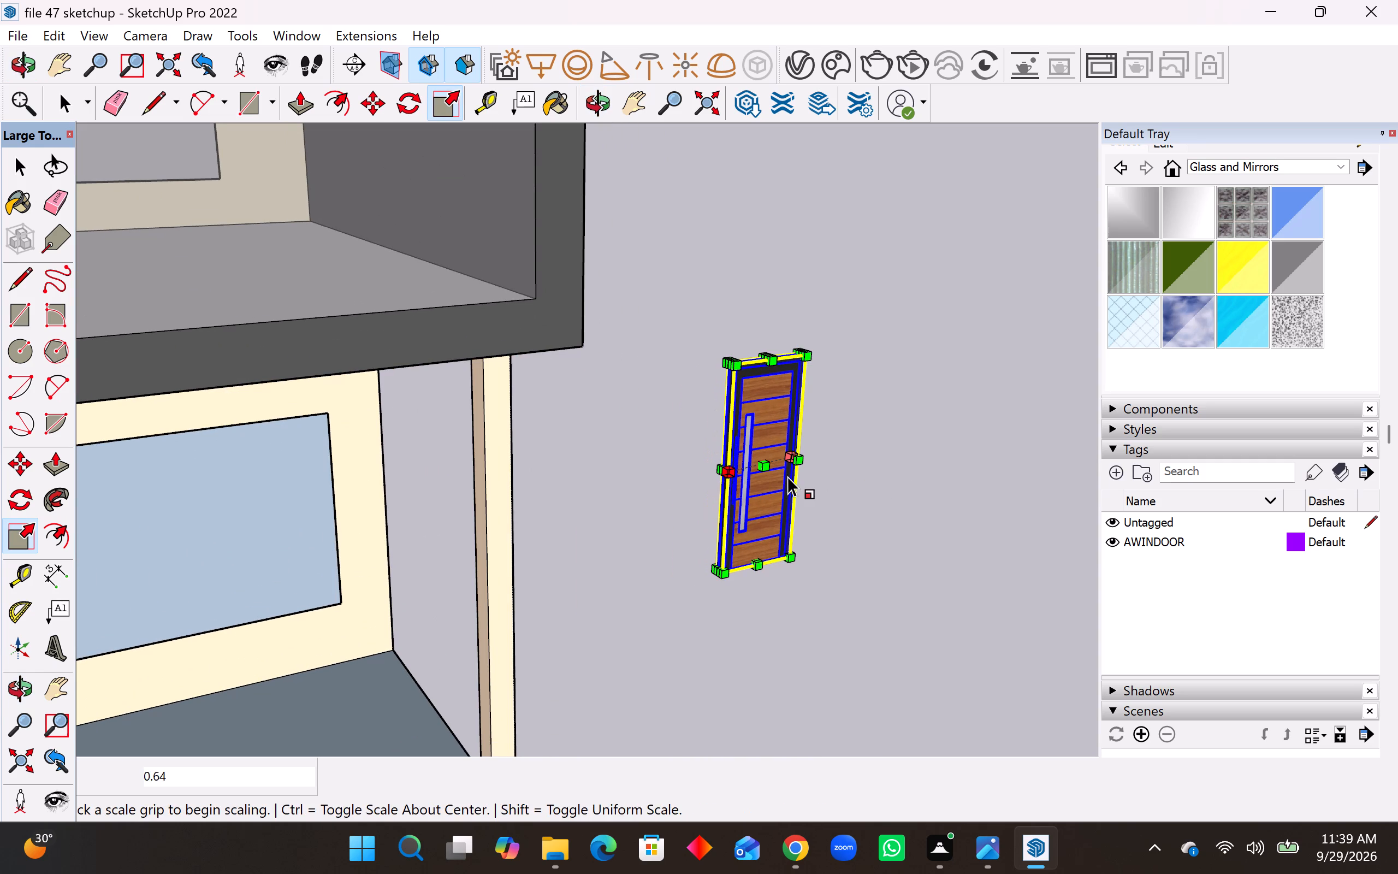
pyautogui.moveTo(787, 476); pyautogui.dragTo(726, 546, button='middle')
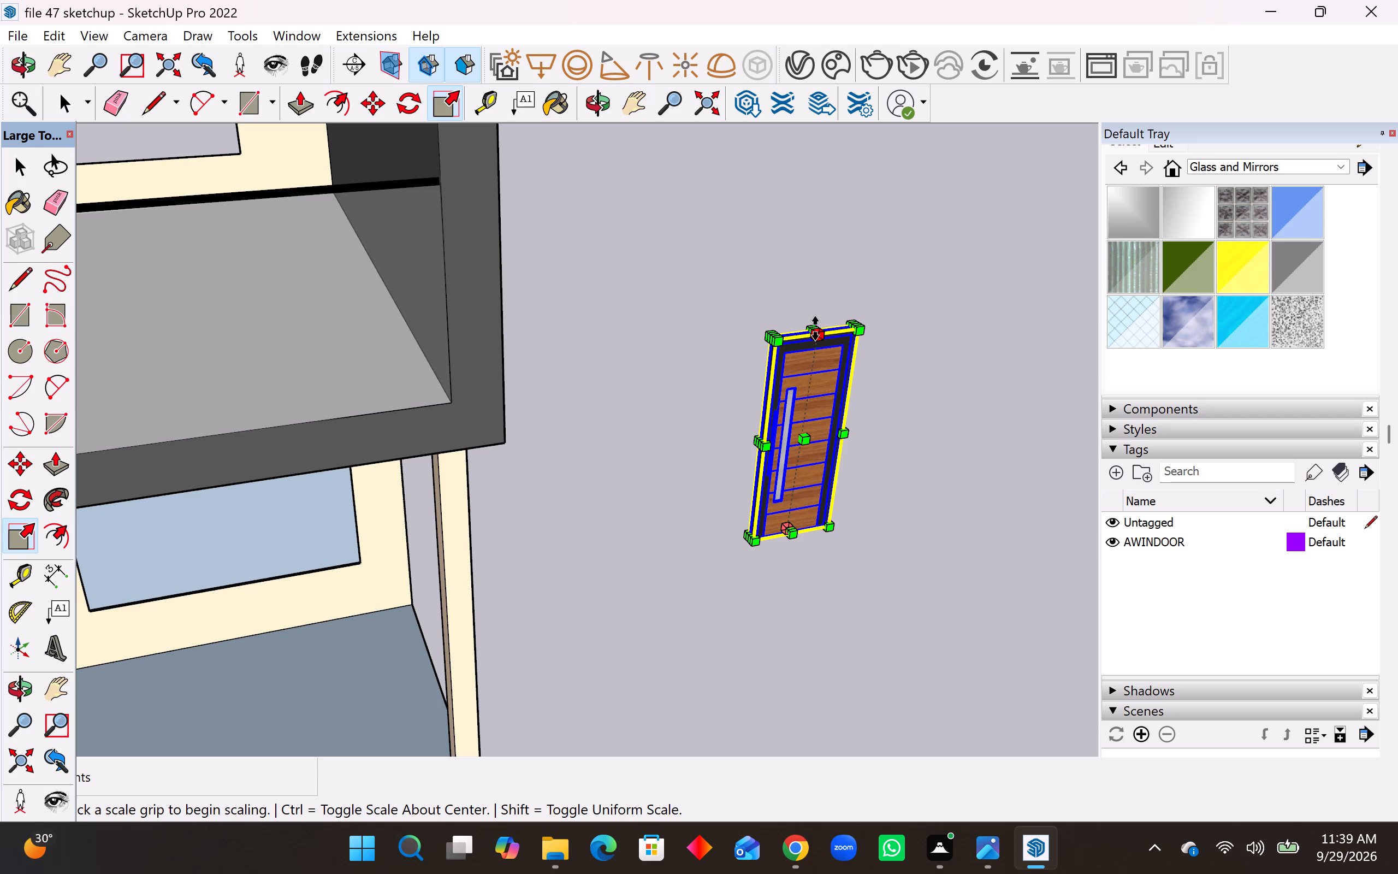
pyautogui.click(815, 328)
pyautogui.click(808, 398)
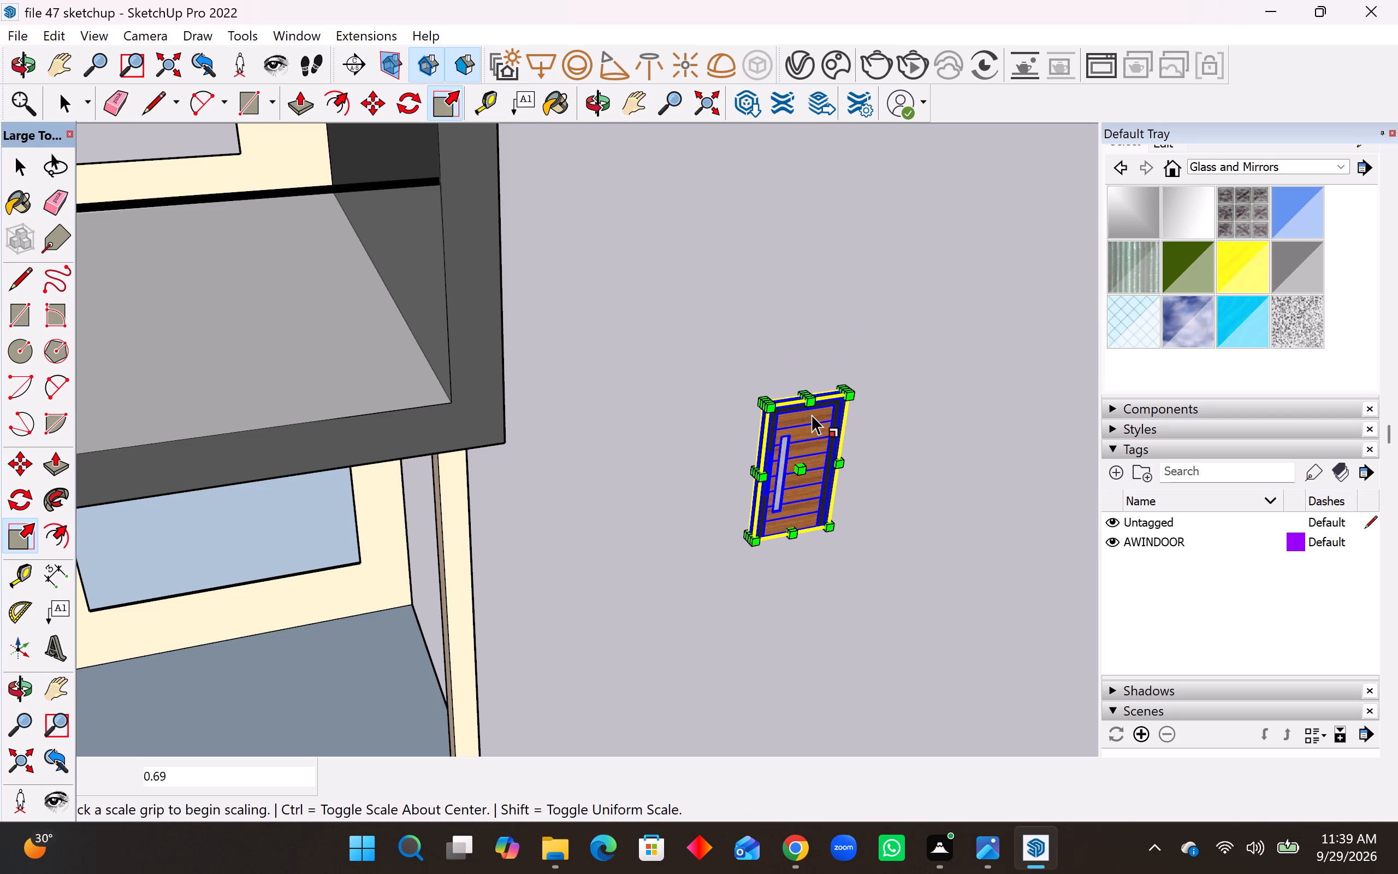
# Move the scaled door copy by its bottom corner onto the middle-floor doorway's bottom corner nearest the window.
pyautogui.moveTo(814, 416); pyautogui.dragTo(733, 349, button='middle')
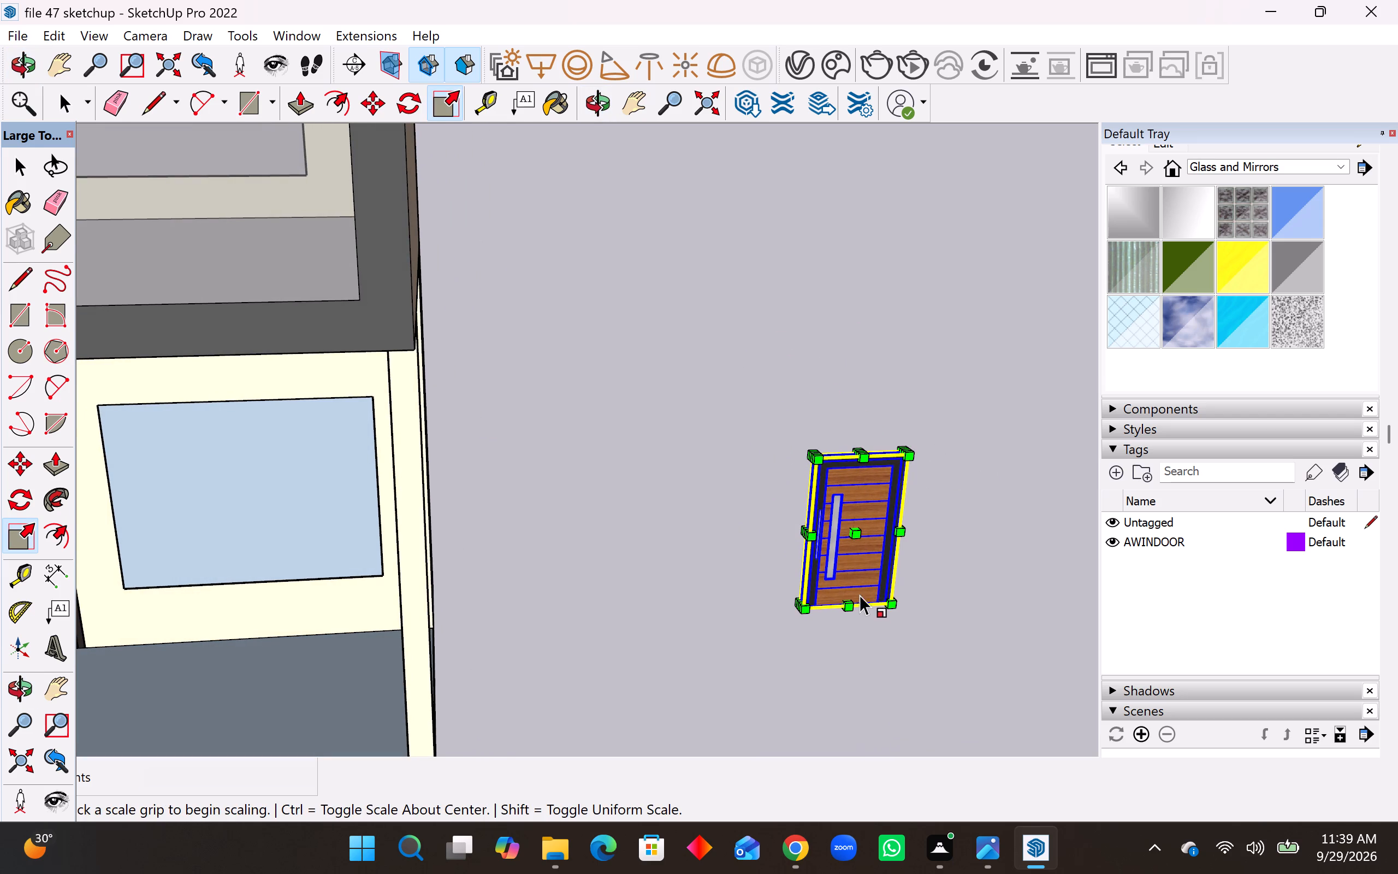
pyautogui.scroll(-7, 748, 577)
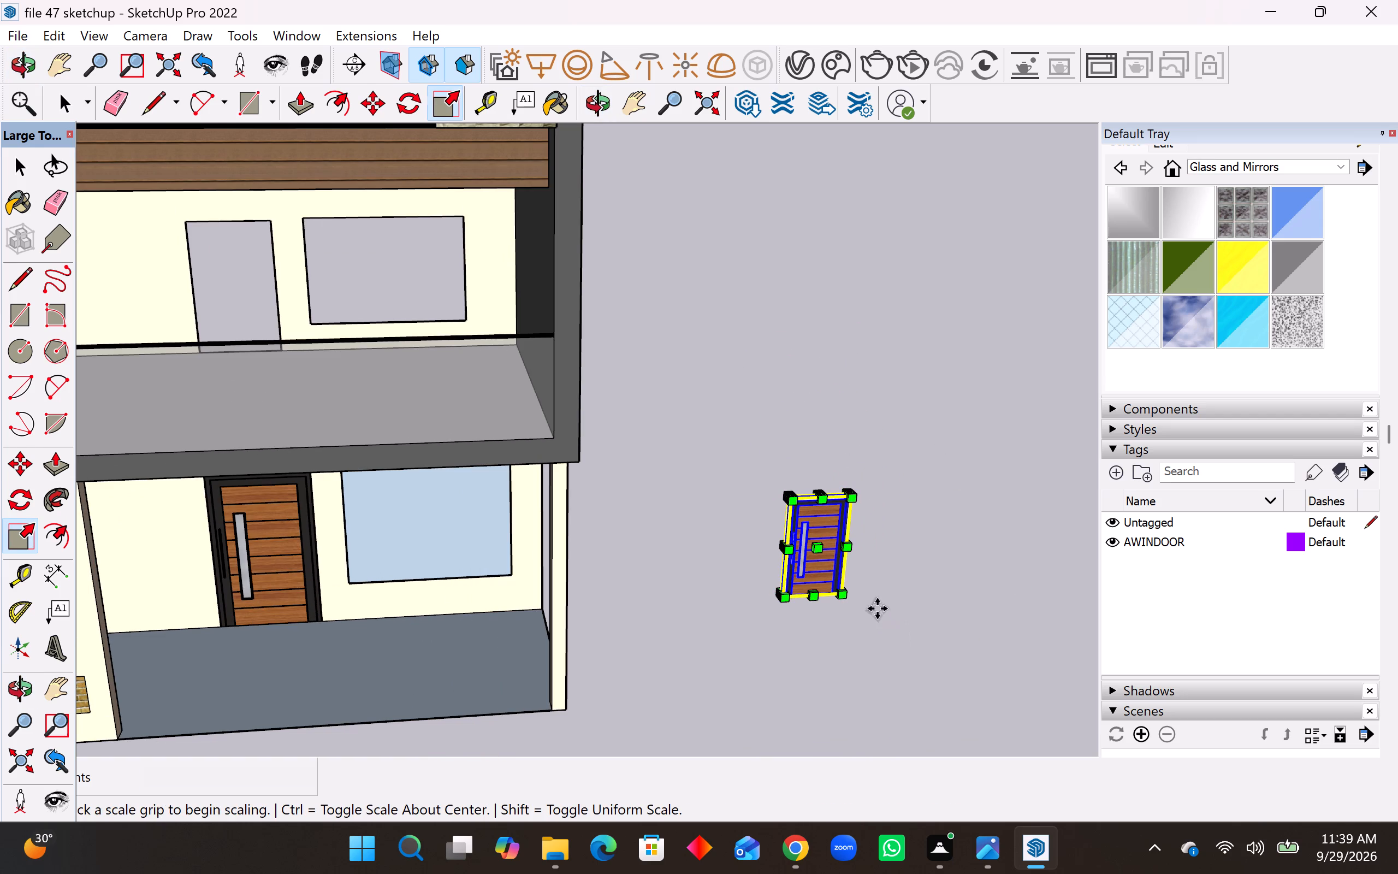
pyautogui.press('m')
pyautogui.scroll(10, 850, 613)
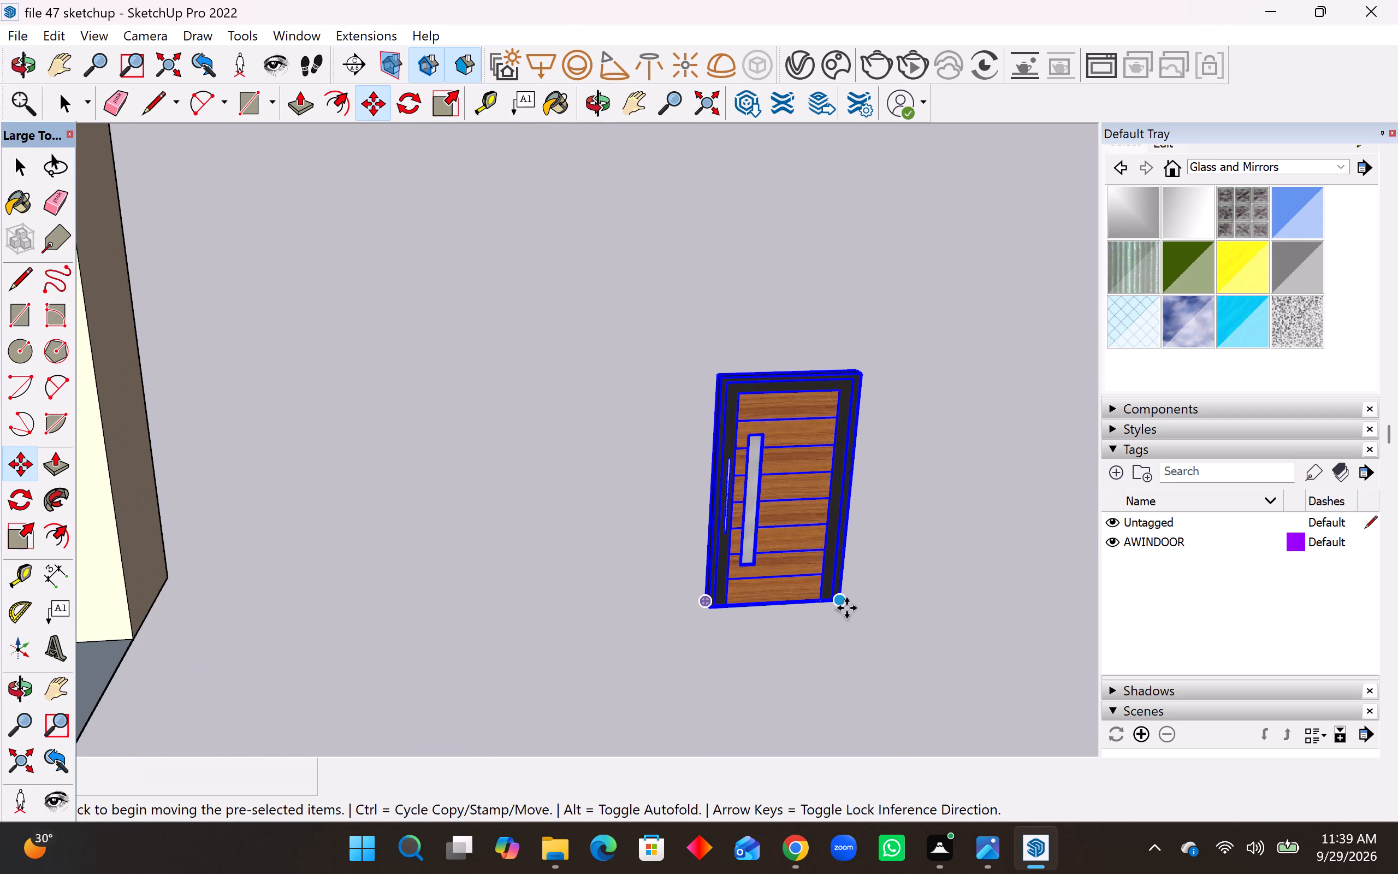
pyautogui.click(848, 603)
pyautogui.scroll(-15, 893, 618)
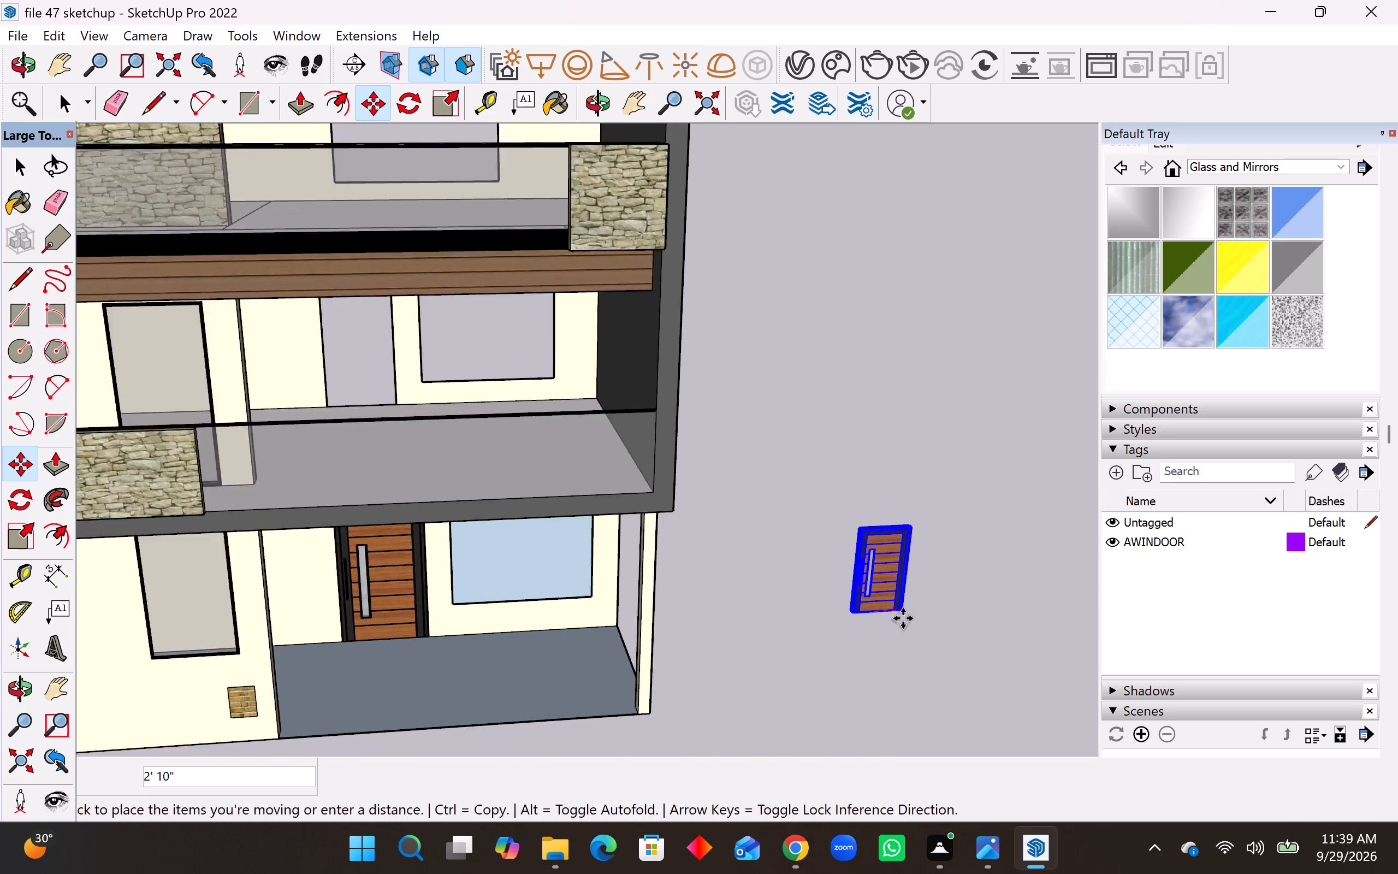
pyautogui.scroll(-2, 903, 618)
pyautogui.scroll(9, 429, 438)
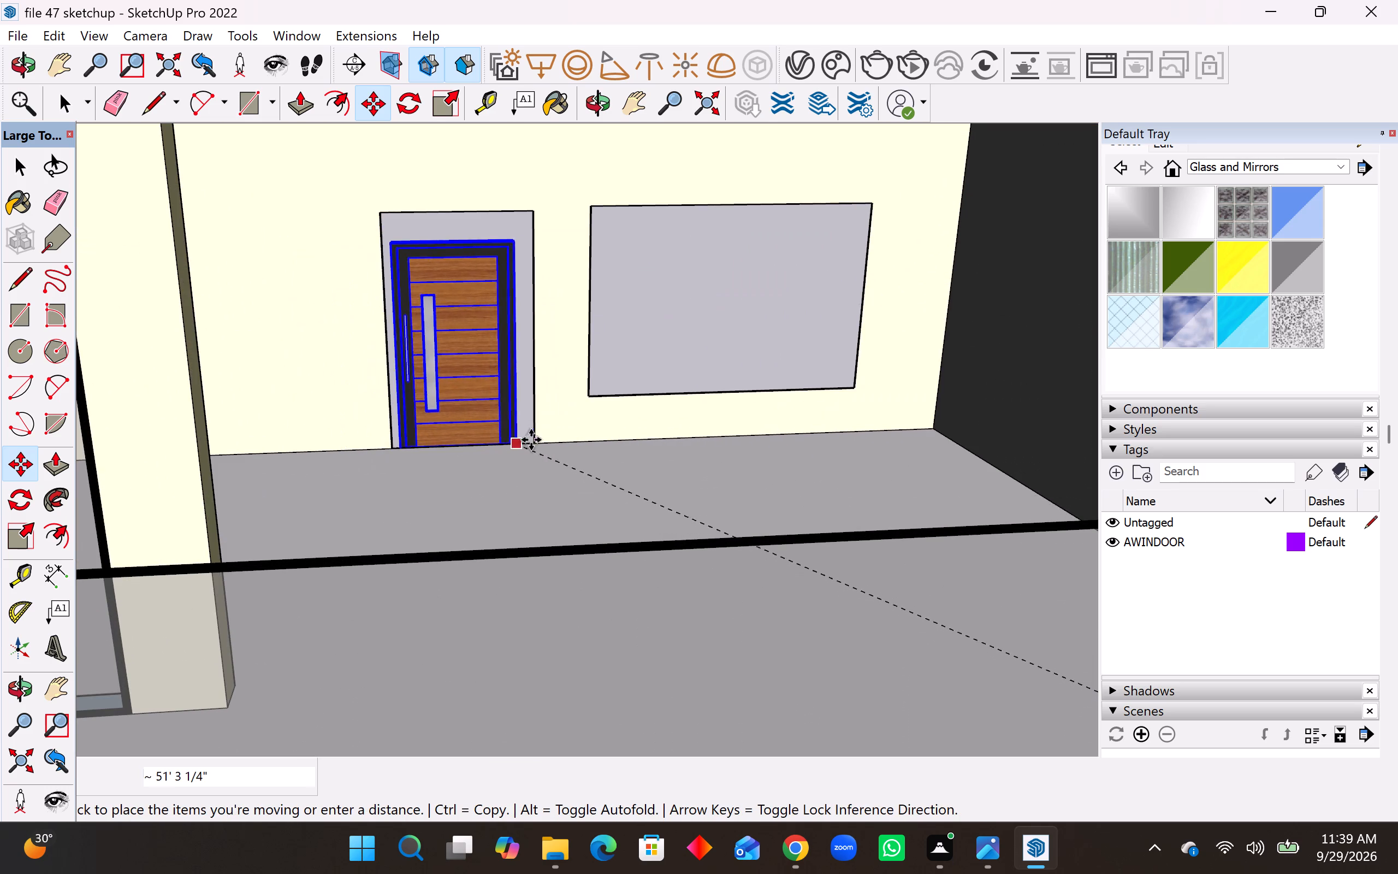
pyautogui.click(531, 440)
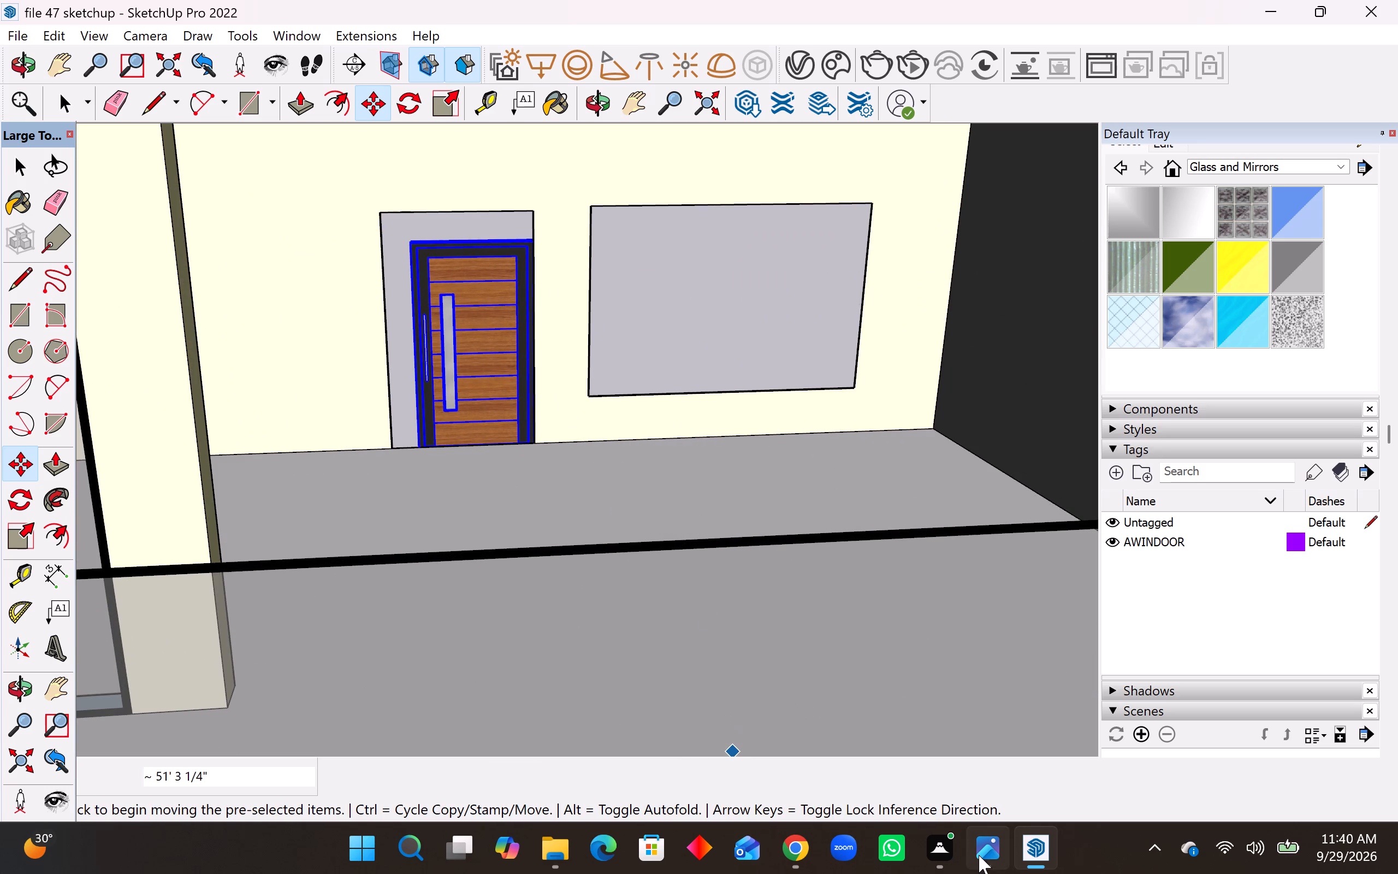
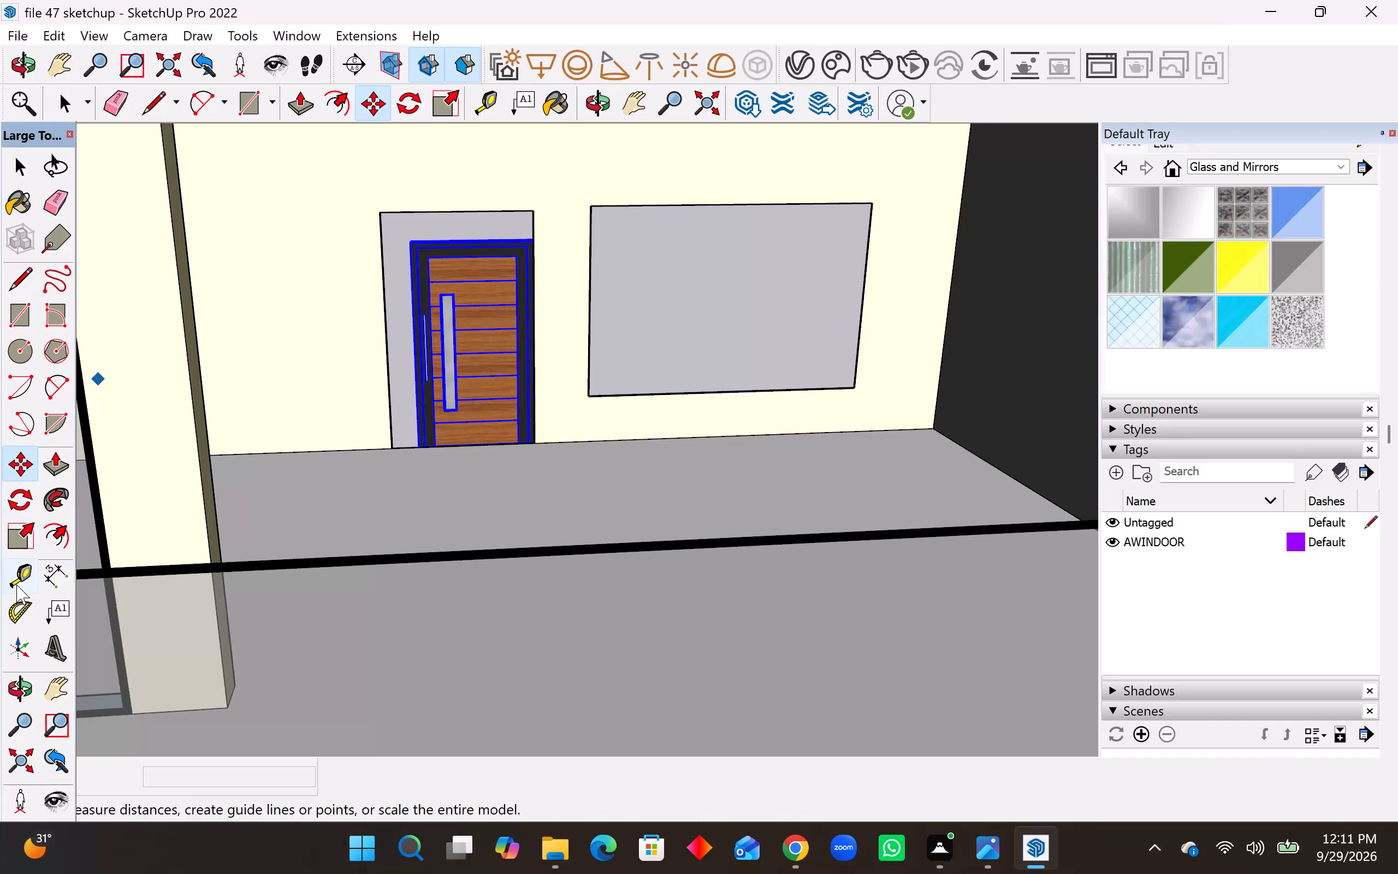
# Scale the middle-floor door's height by about 1.14 so its top meets the doorway's upper edge.
pyautogui.click(21, 536)
pyautogui.moveTo(444, 377); pyautogui.dragTo(456, 422, button='middle')
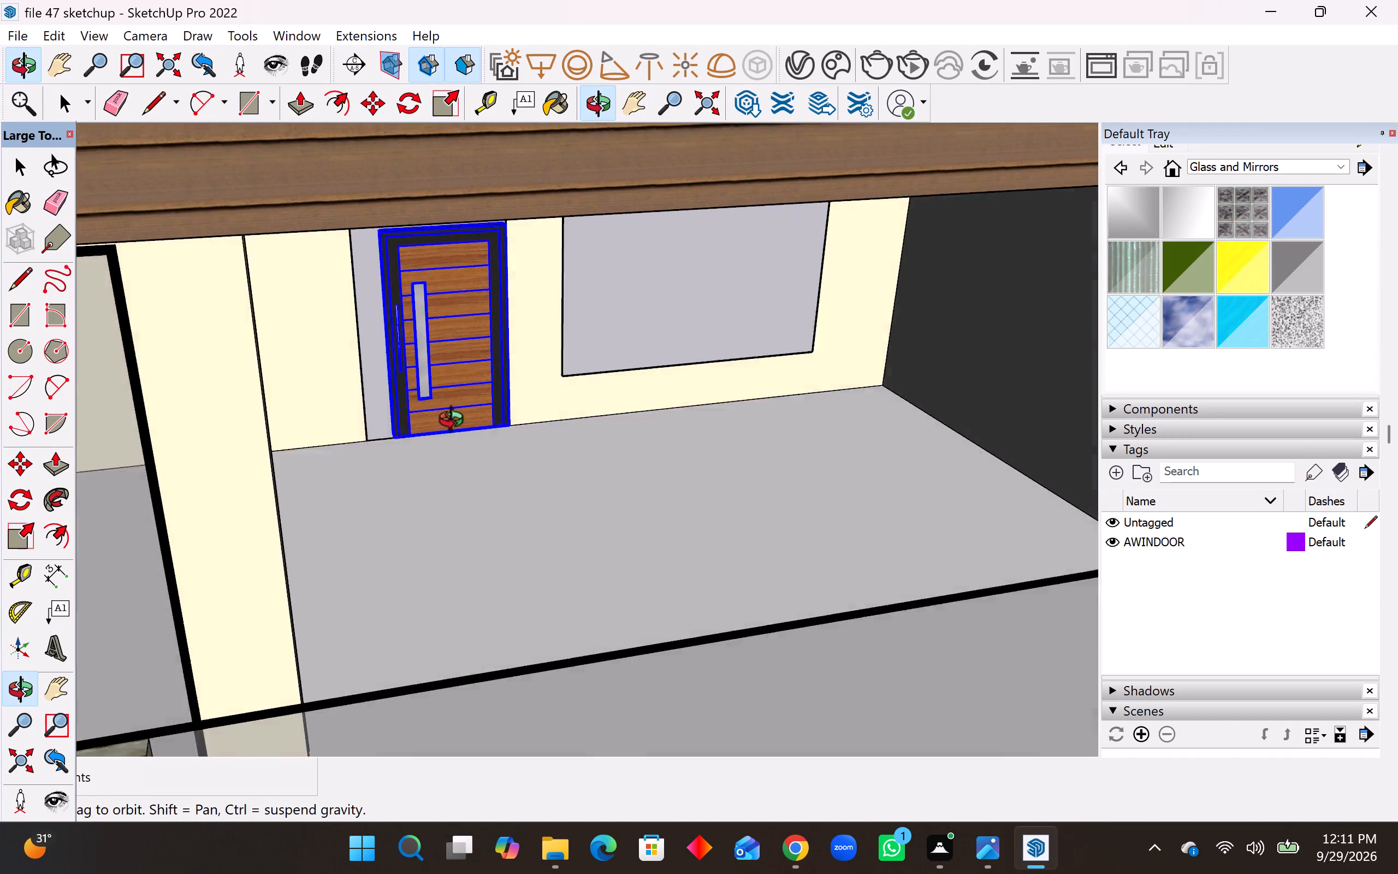
pyautogui.moveTo(456, 422); pyautogui.dragTo(452, 421, button='middle')
pyautogui.scroll(8, 400, 201)
pyautogui.moveTo(460, 256); pyautogui.dragTo(465, 256, button='middle')
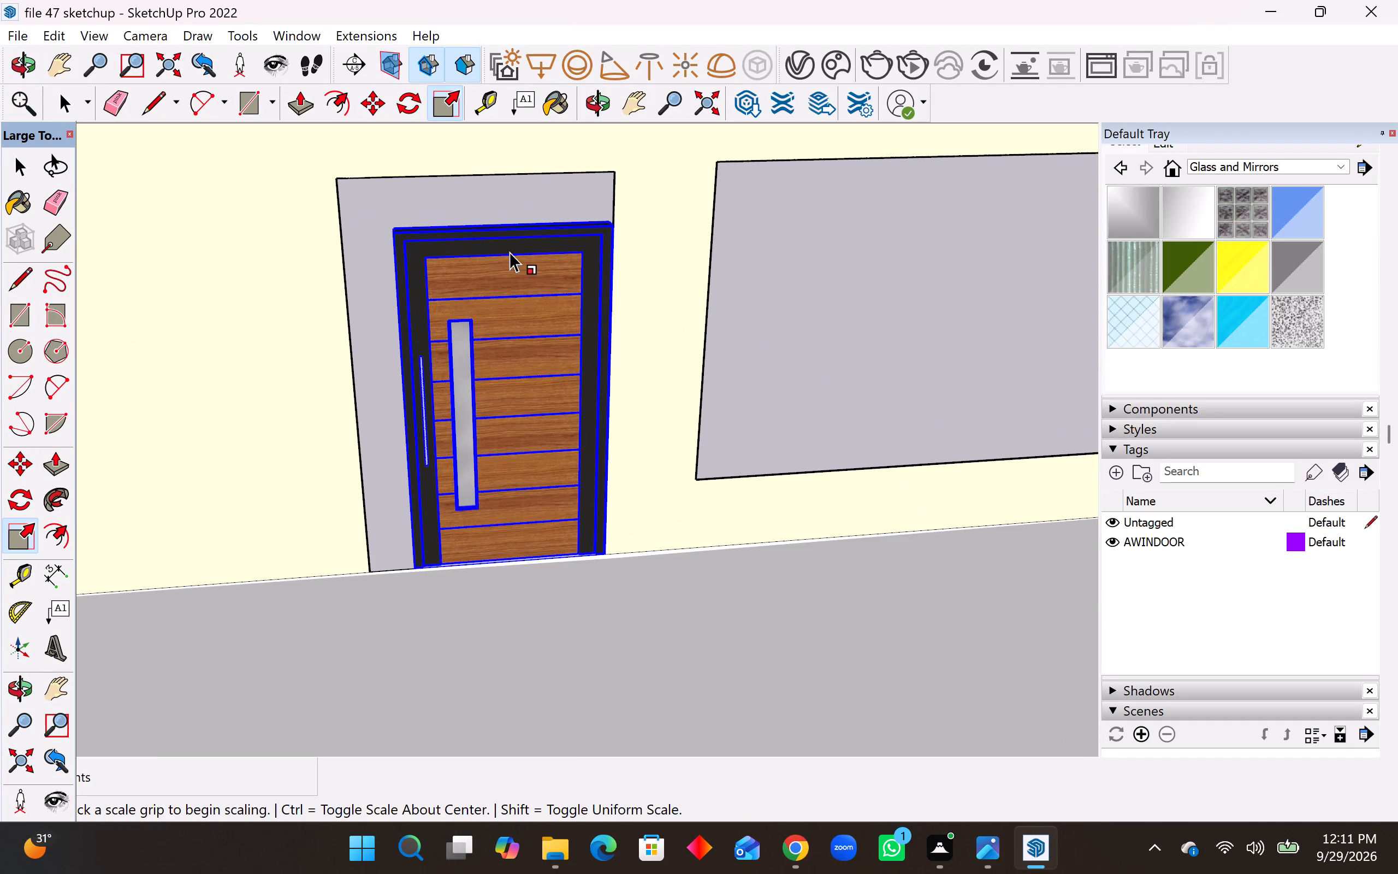
pyautogui.scroll(4, 412, 211)
pyautogui.click(540, 228)
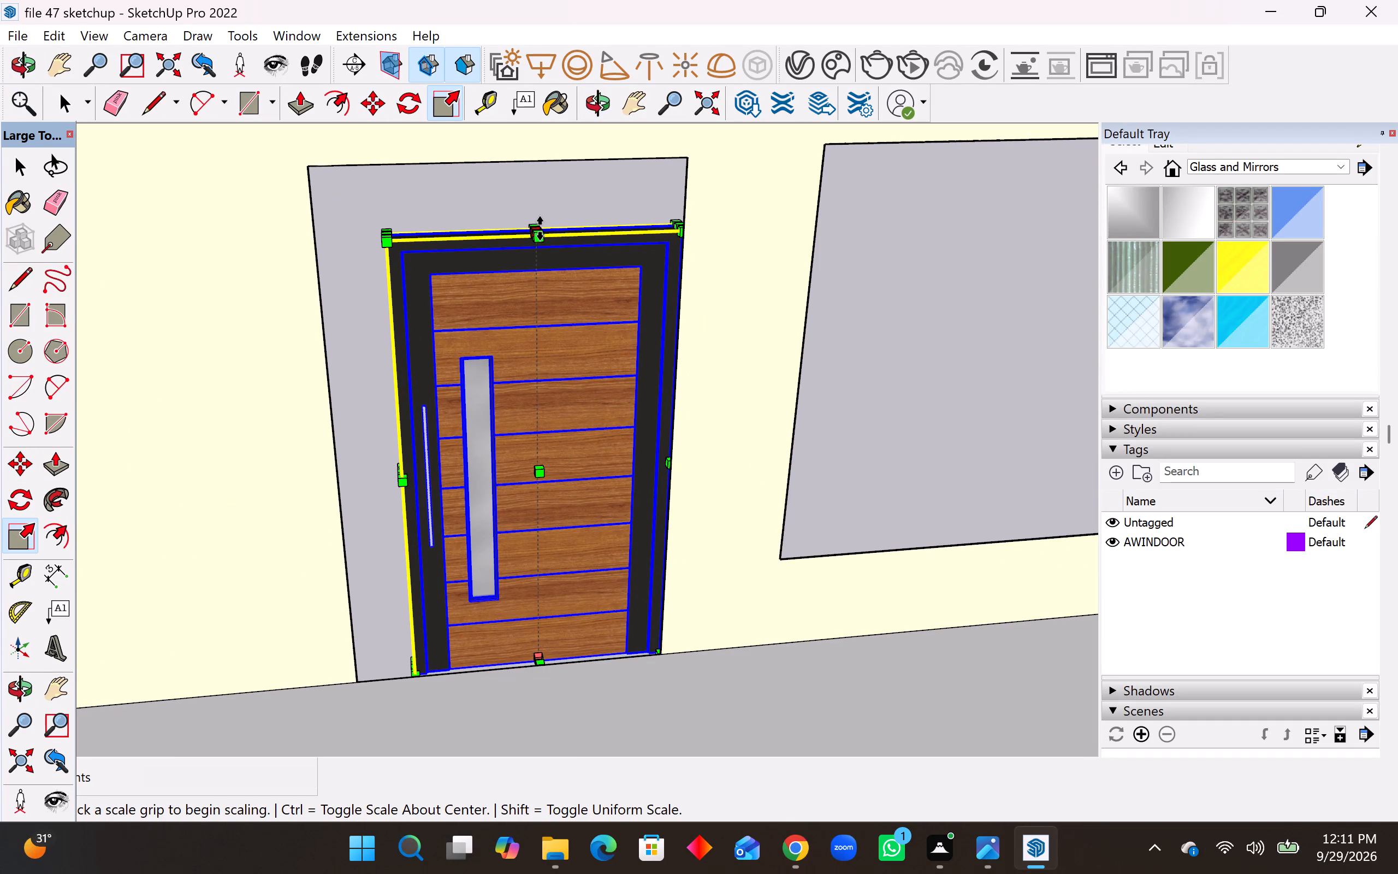
pyautogui.click(556, 164)
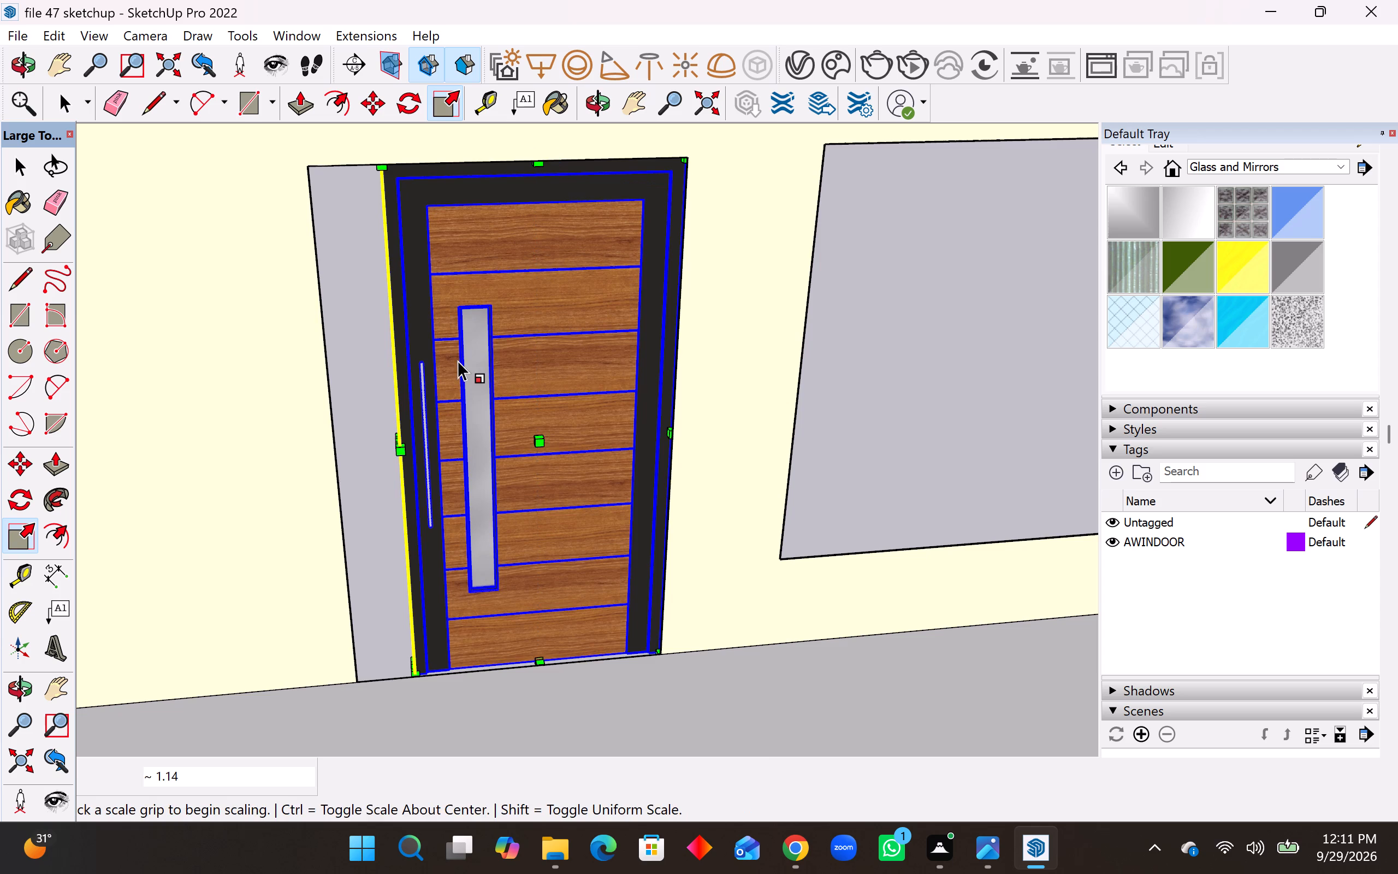
# Scale the middle-floor door's width by about 1.23 to fill the doorway, and clear the selection.
pyautogui.moveTo(457, 362); pyautogui.dragTo(590, 392, button='middle')
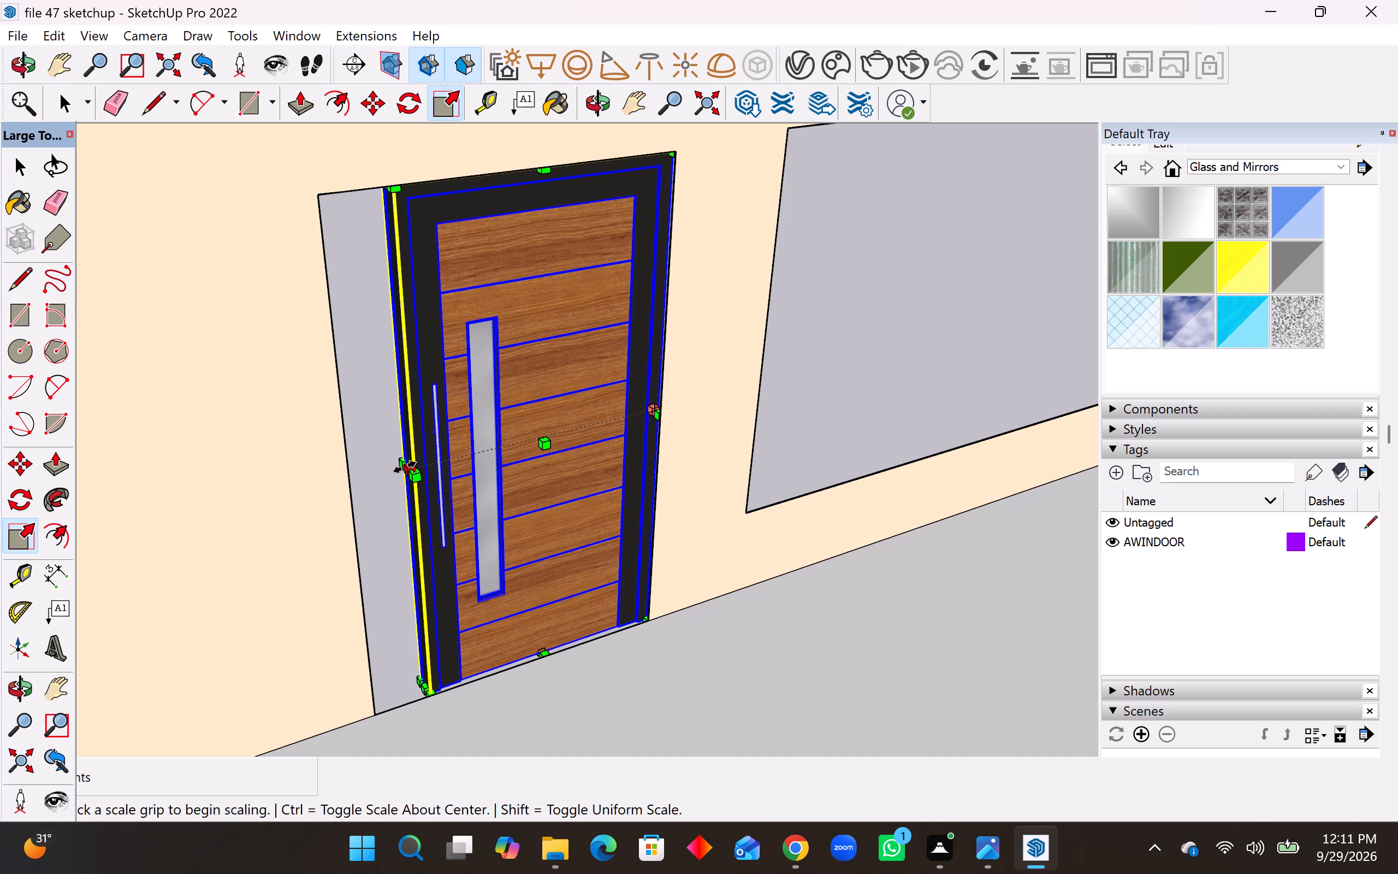
pyautogui.click(406, 469)
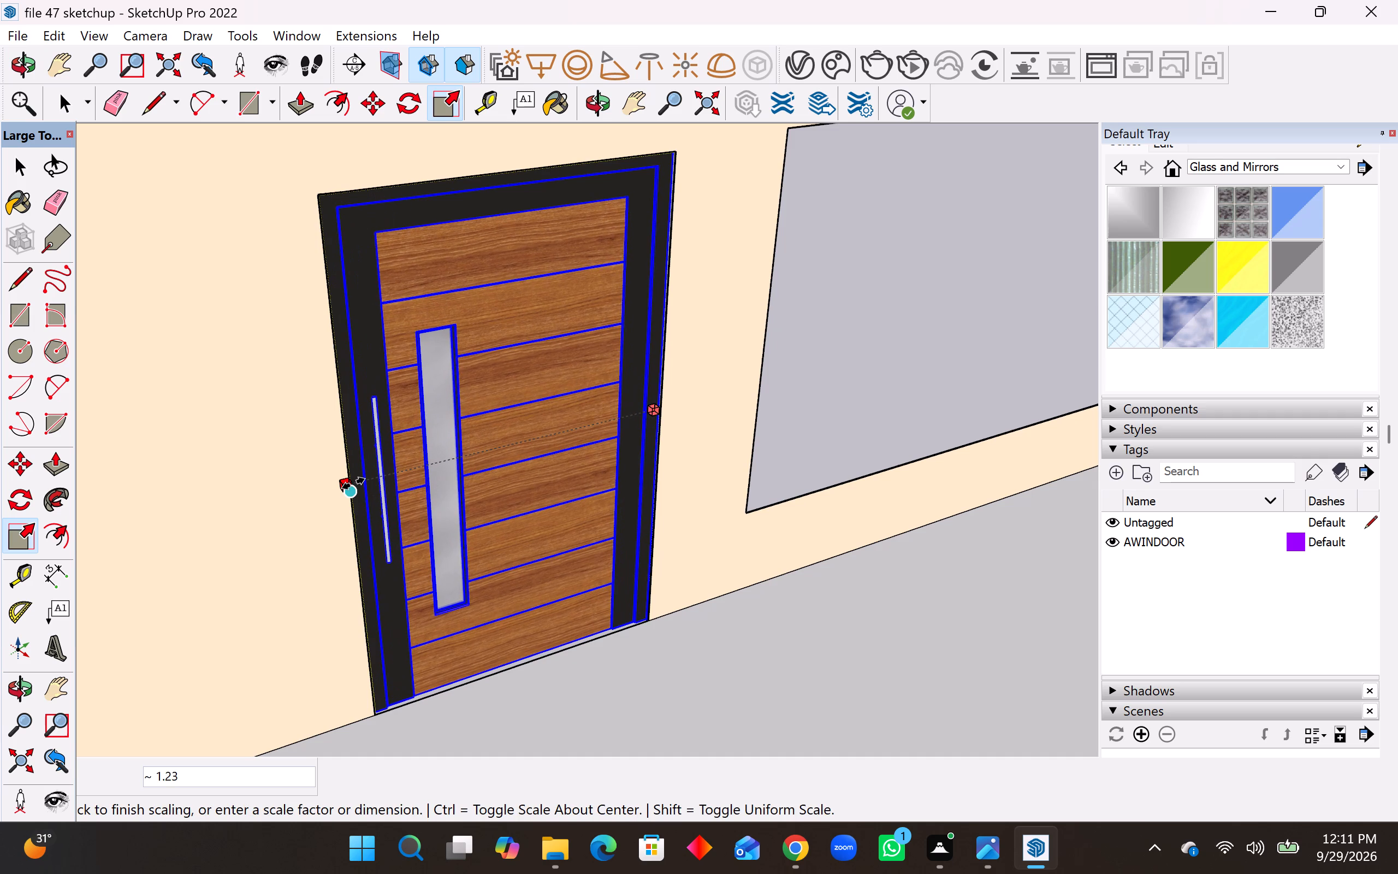
pyautogui.click(353, 483)
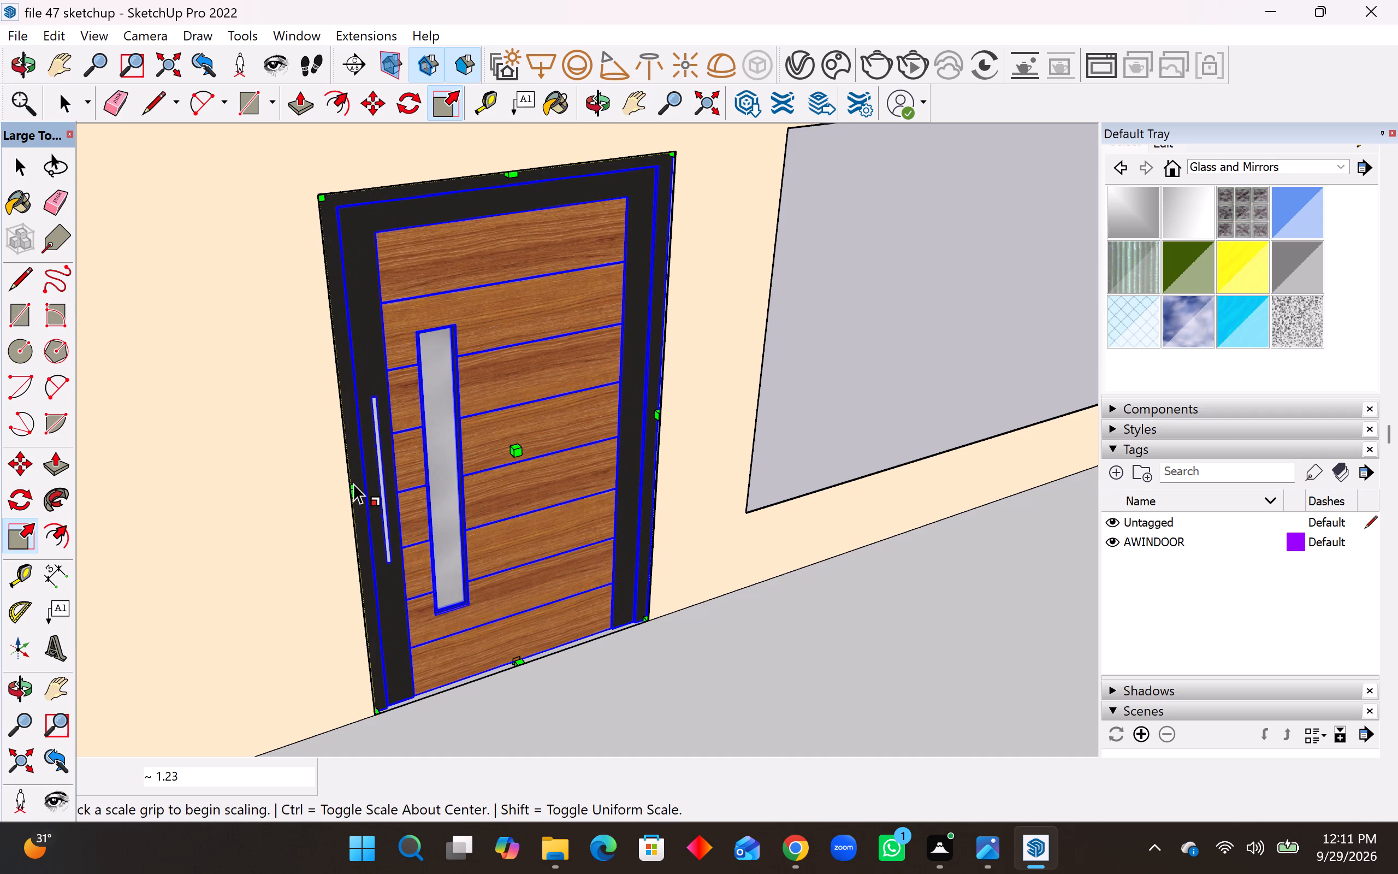
pyautogui.scroll(-20, 353, 481)
pyautogui.scroll(-4, 353, 481)
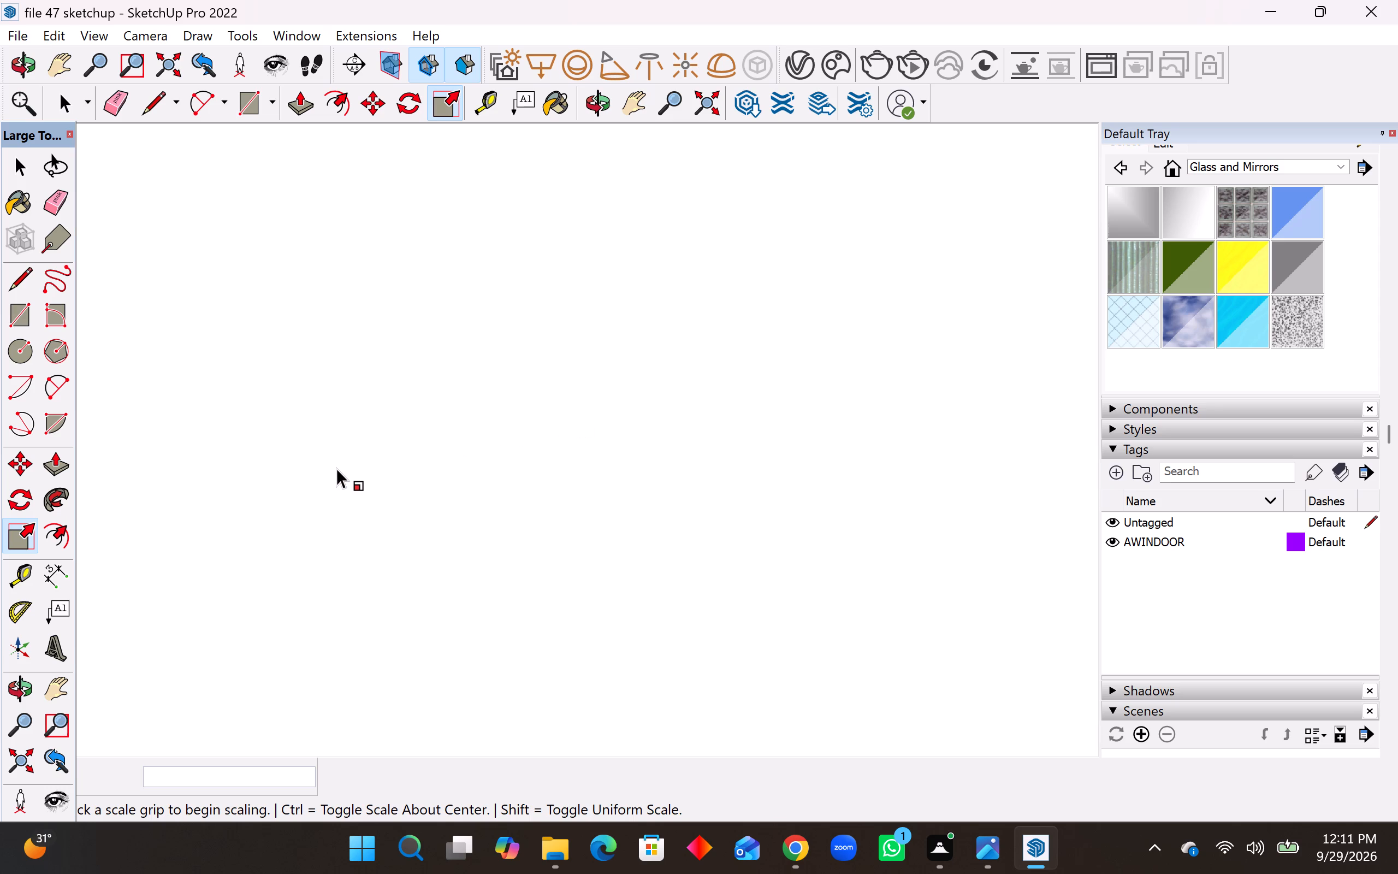
pyautogui.scroll(-20, 336, 468)
pyautogui.scroll(-16, 336, 468)
pyautogui.scroll(1, 320, 498)
pyautogui.scroll(-3, 697, 327)
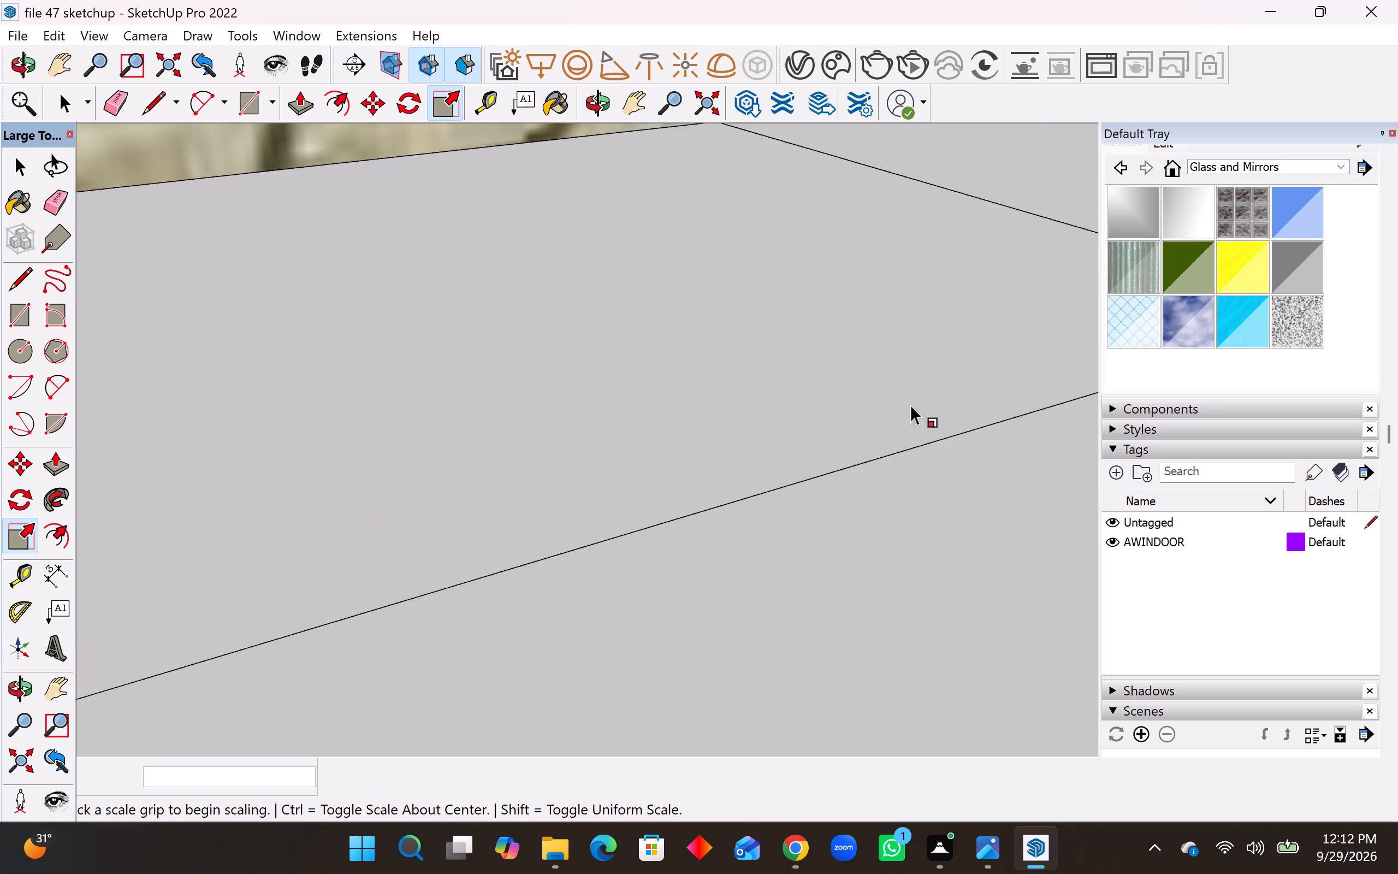
pyautogui.scroll(-2, 910, 405)
pyautogui.scroll(-5, 524, 835)
pyautogui.scroll(-18, 626, 266)
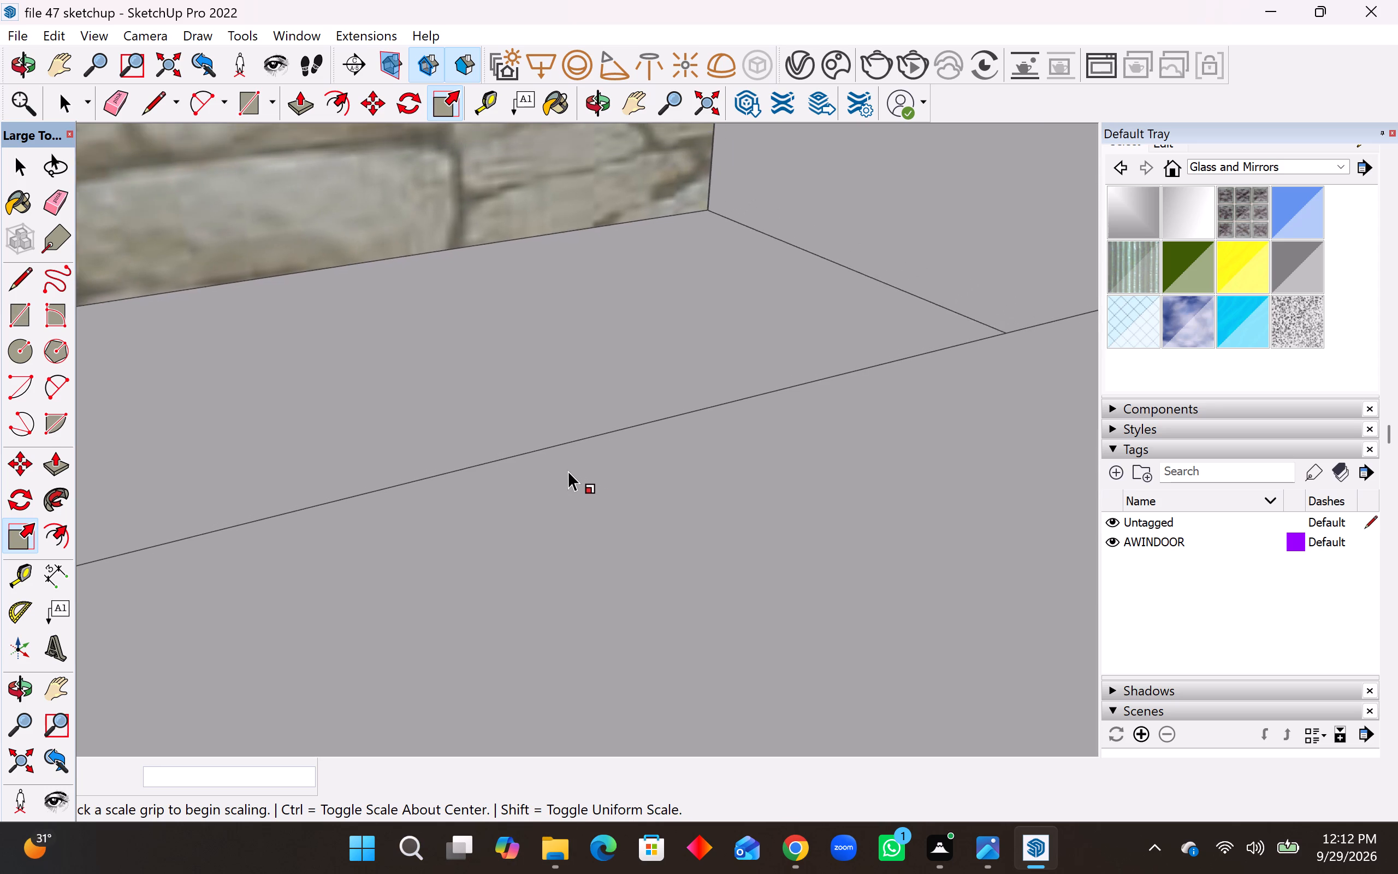
pyautogui.scroll(-20, 568, 471)
pyautogui.scroll(-19, 568, 471)
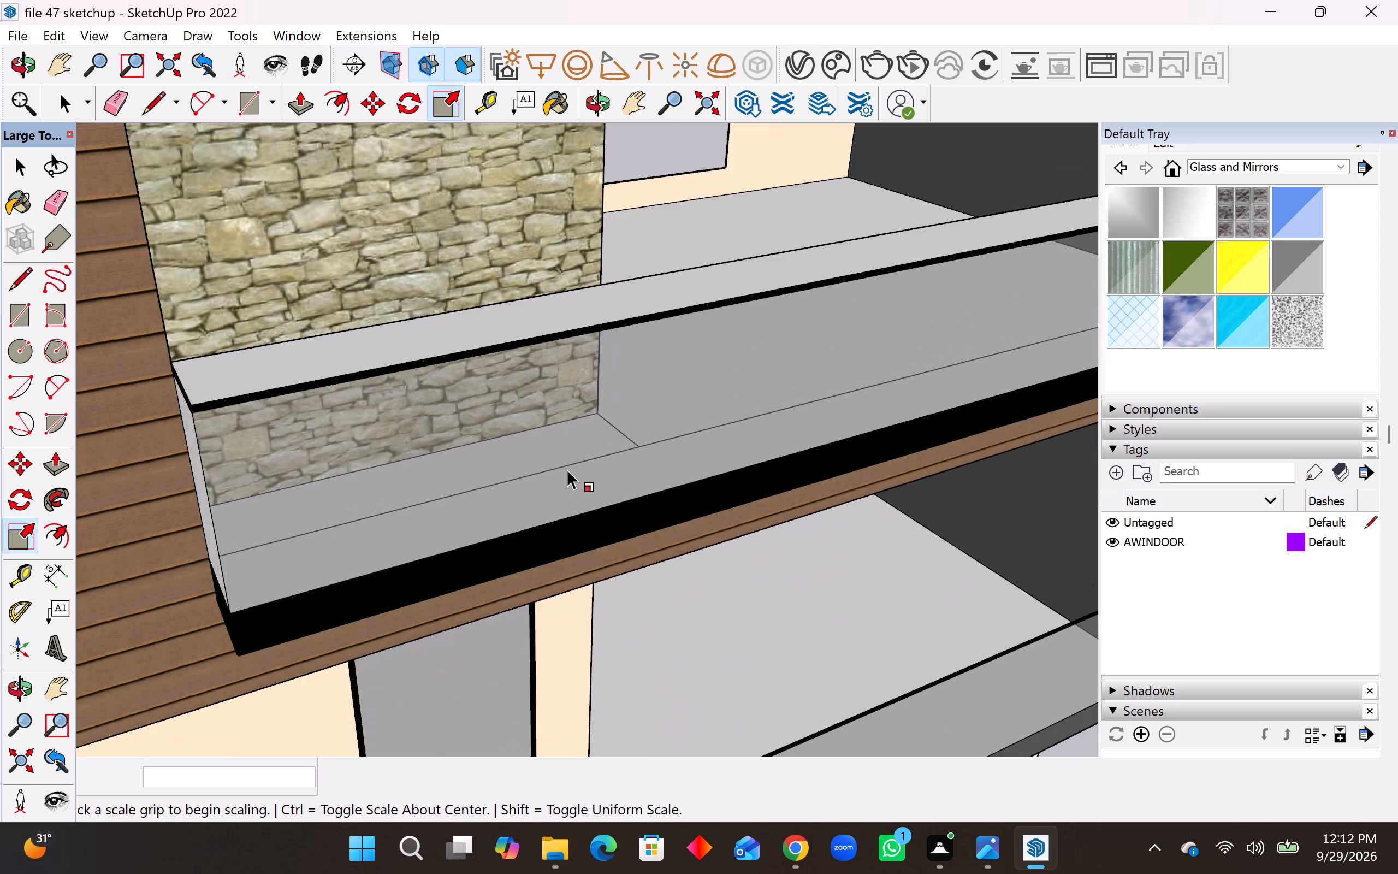
pyautogui.scroll(-20, 567, 469)
pyautogui.moveTo(627, 445); pyautogui.dragTo(422, 309, button='middle')
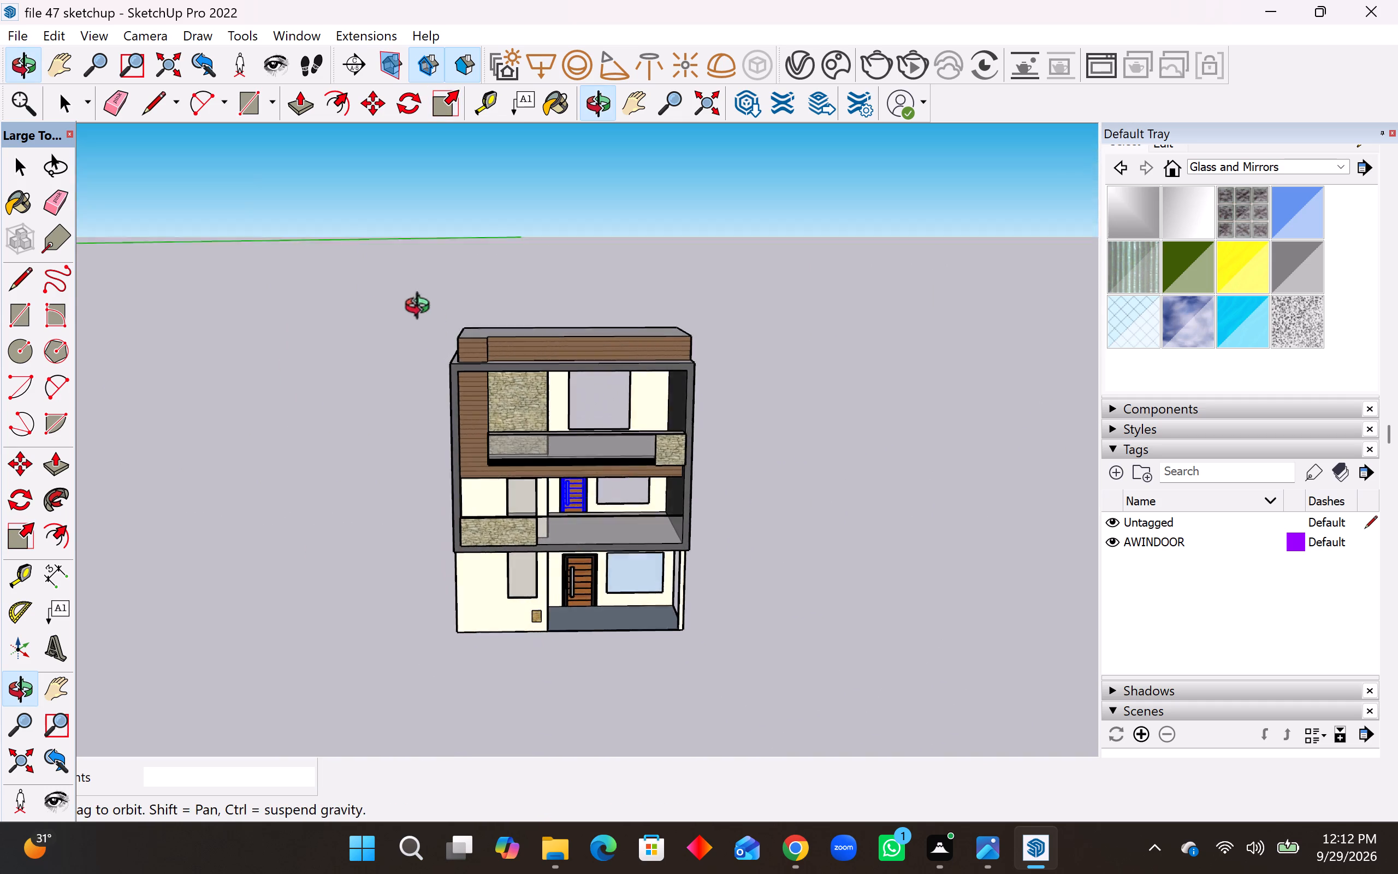
pyautogui.moveTo(422, 309); pyautogui.dragTo(412, 308, button='middle')
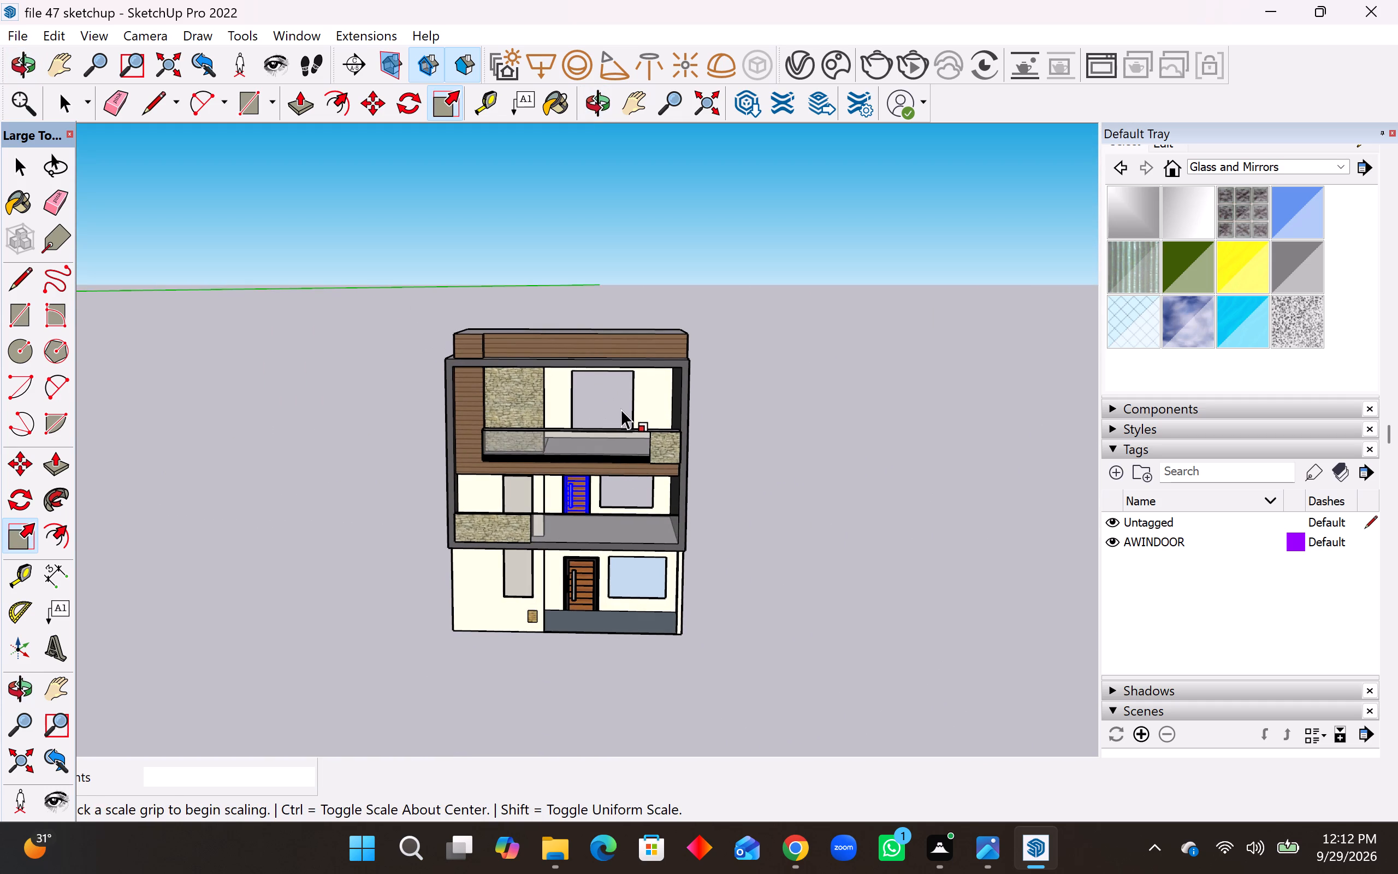
pyautogui.press('space')
pyautogui.click(827, 409)
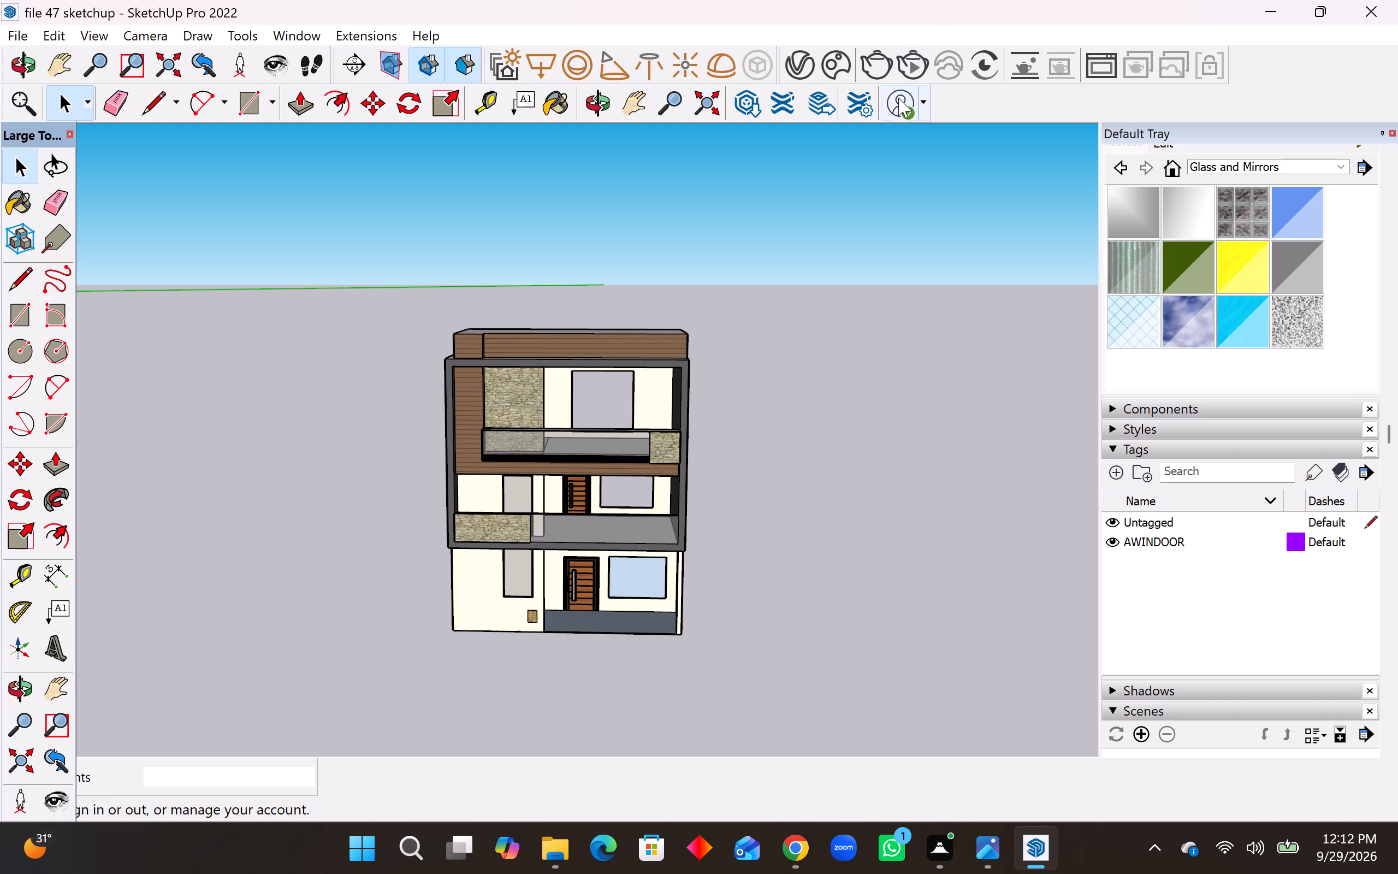
# Open the model import and look through the Downloads folder for a suitable component file.
pyautogui.click(19, 35)
pyautogui.click(75, 395)
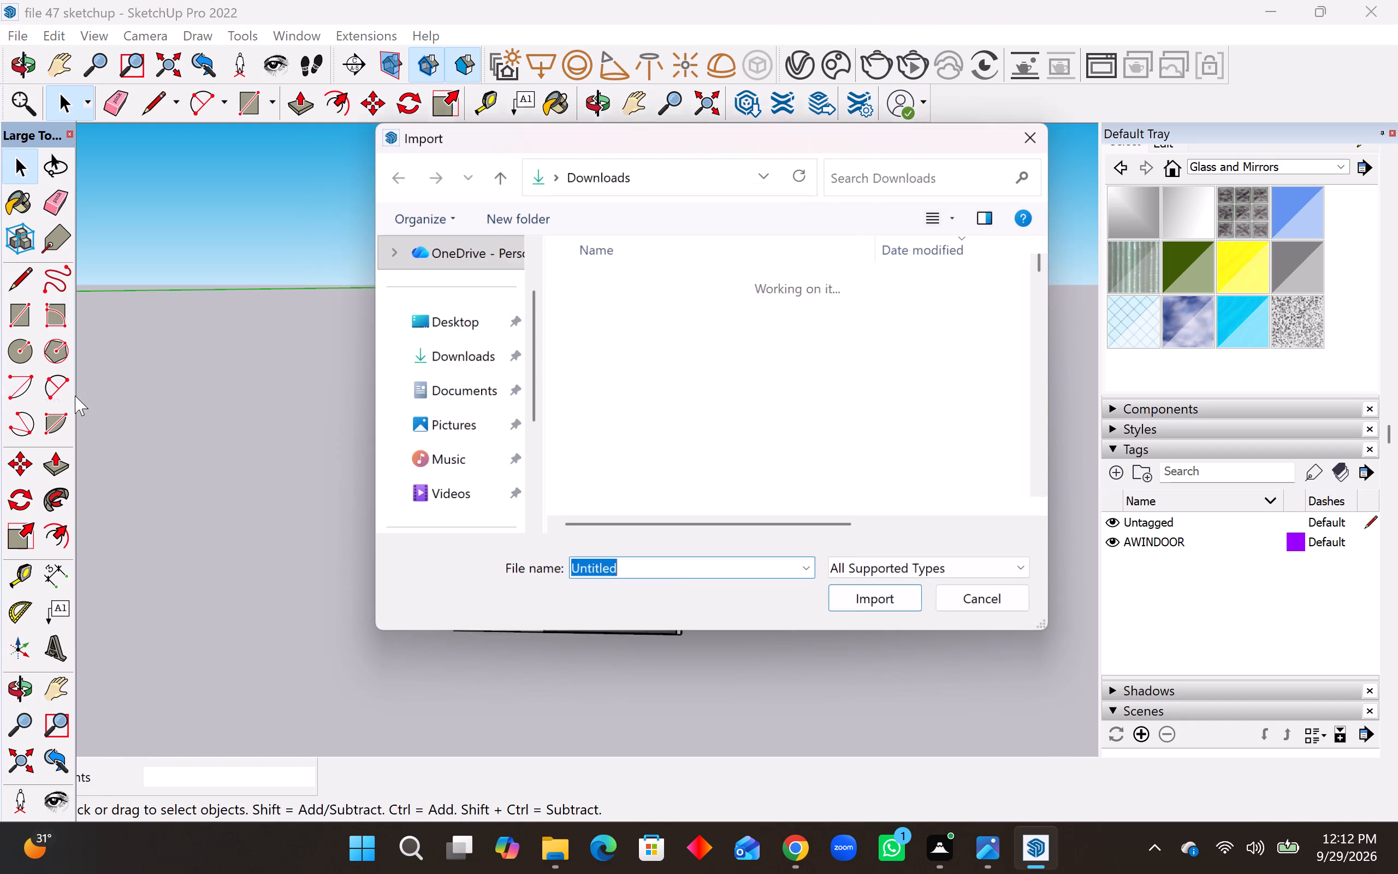
pyautogui.scroll(-6, 638, 410)
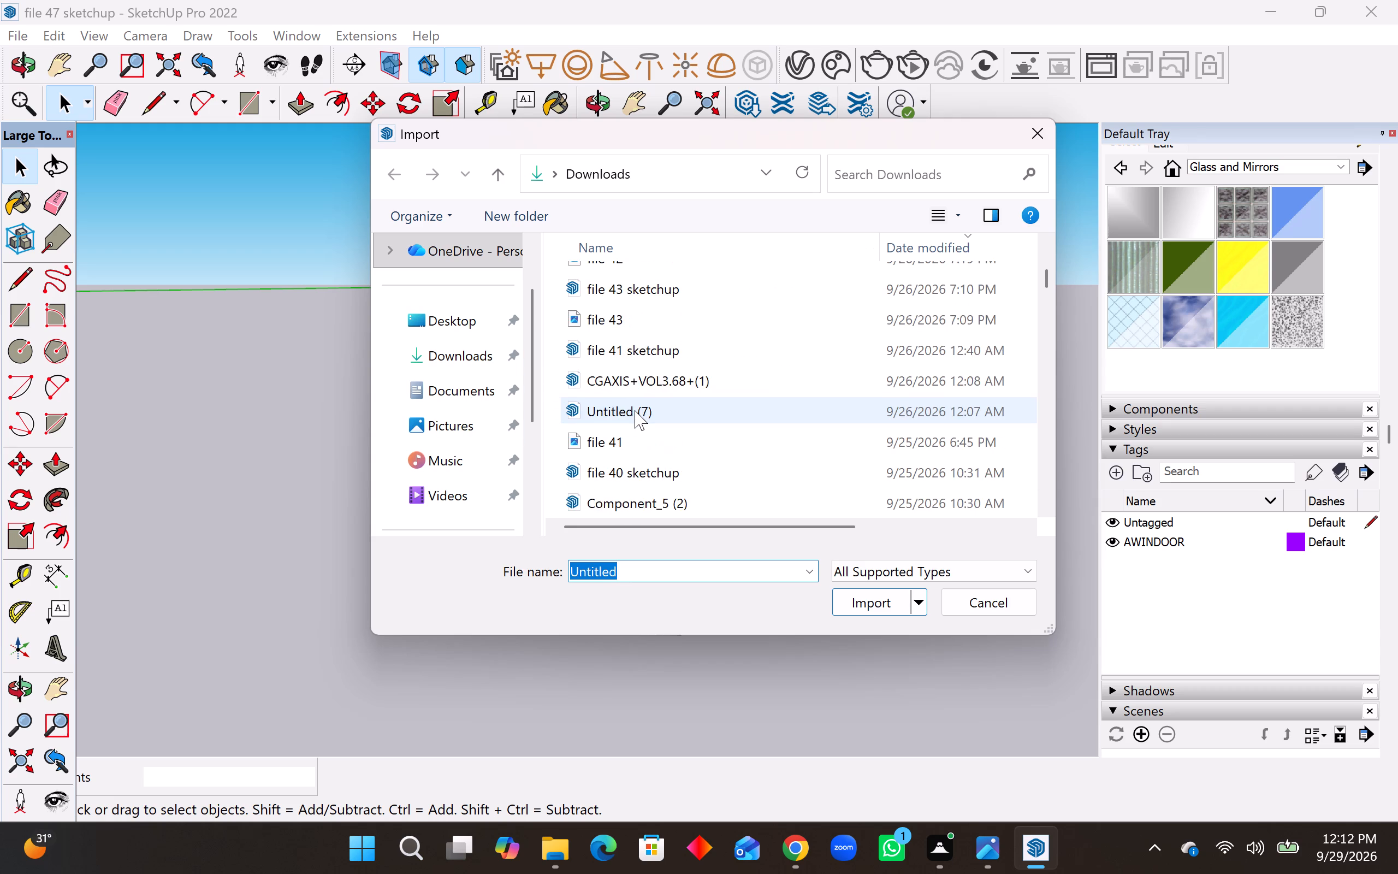
pyautogui.scroll(-8, 635, 410)
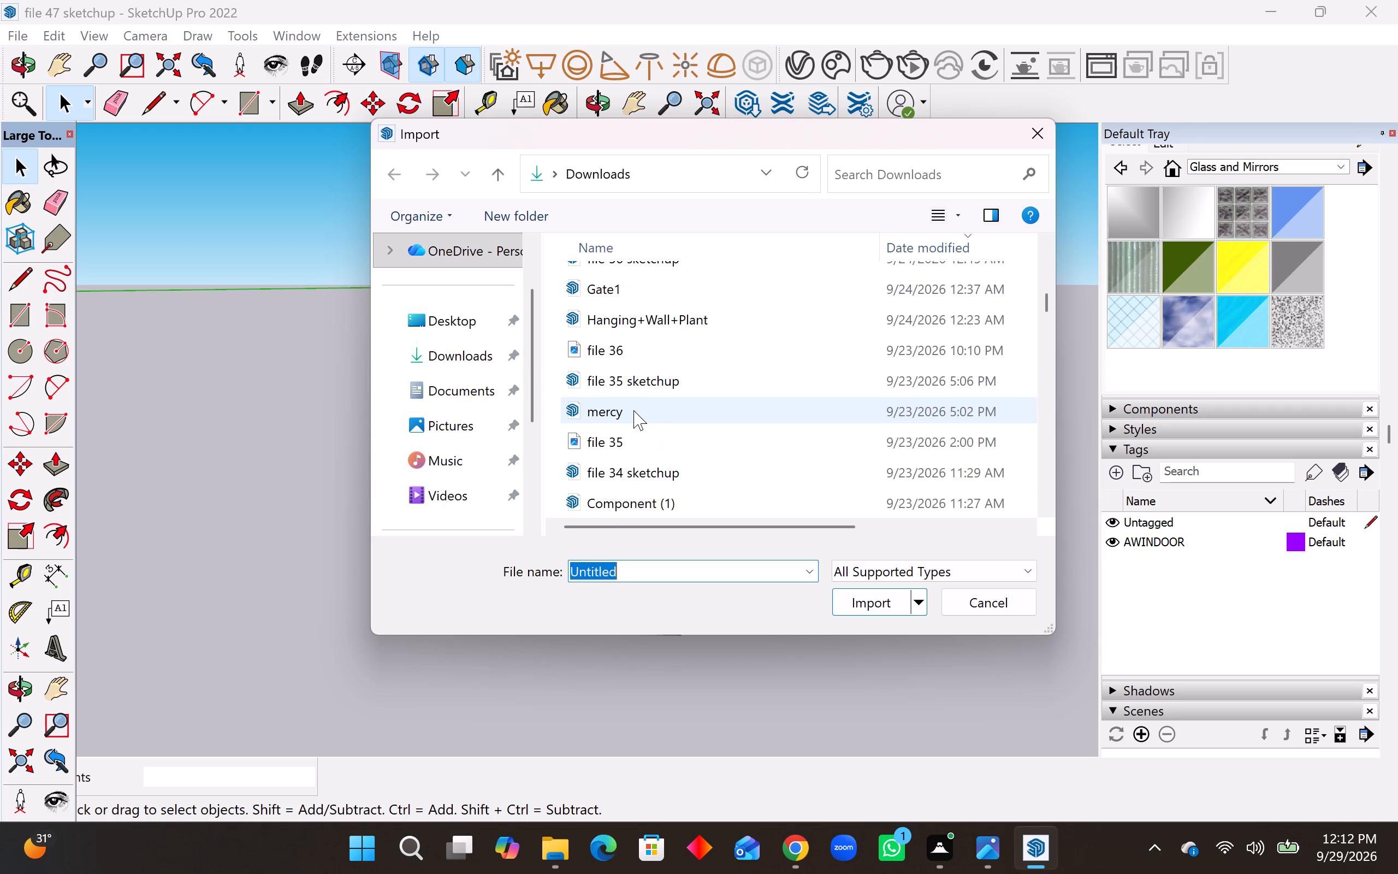
pyautogui.scroll(-3, 633, 410)
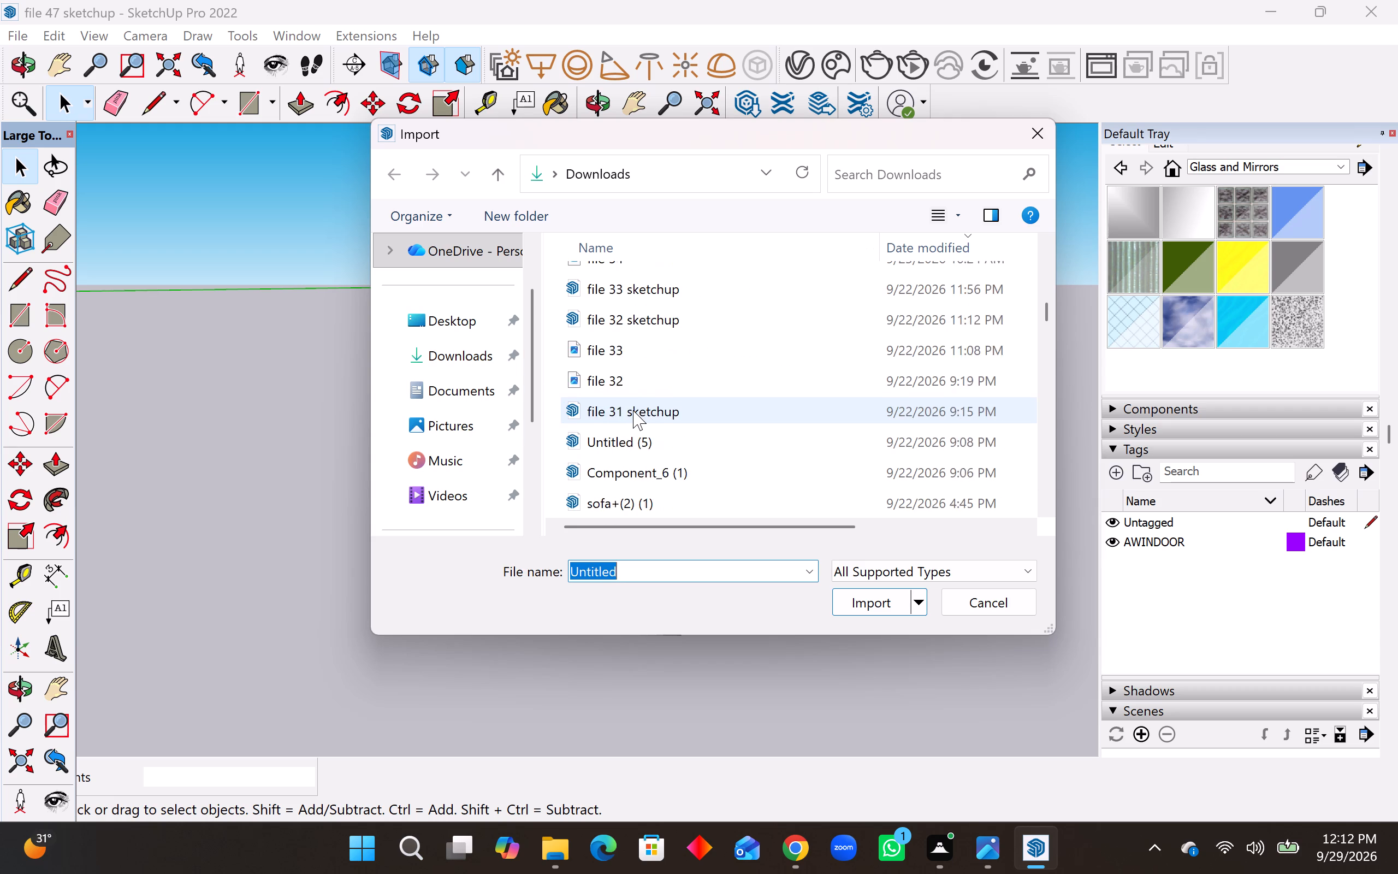
pyautogui.scroll(-5, 633, 410)
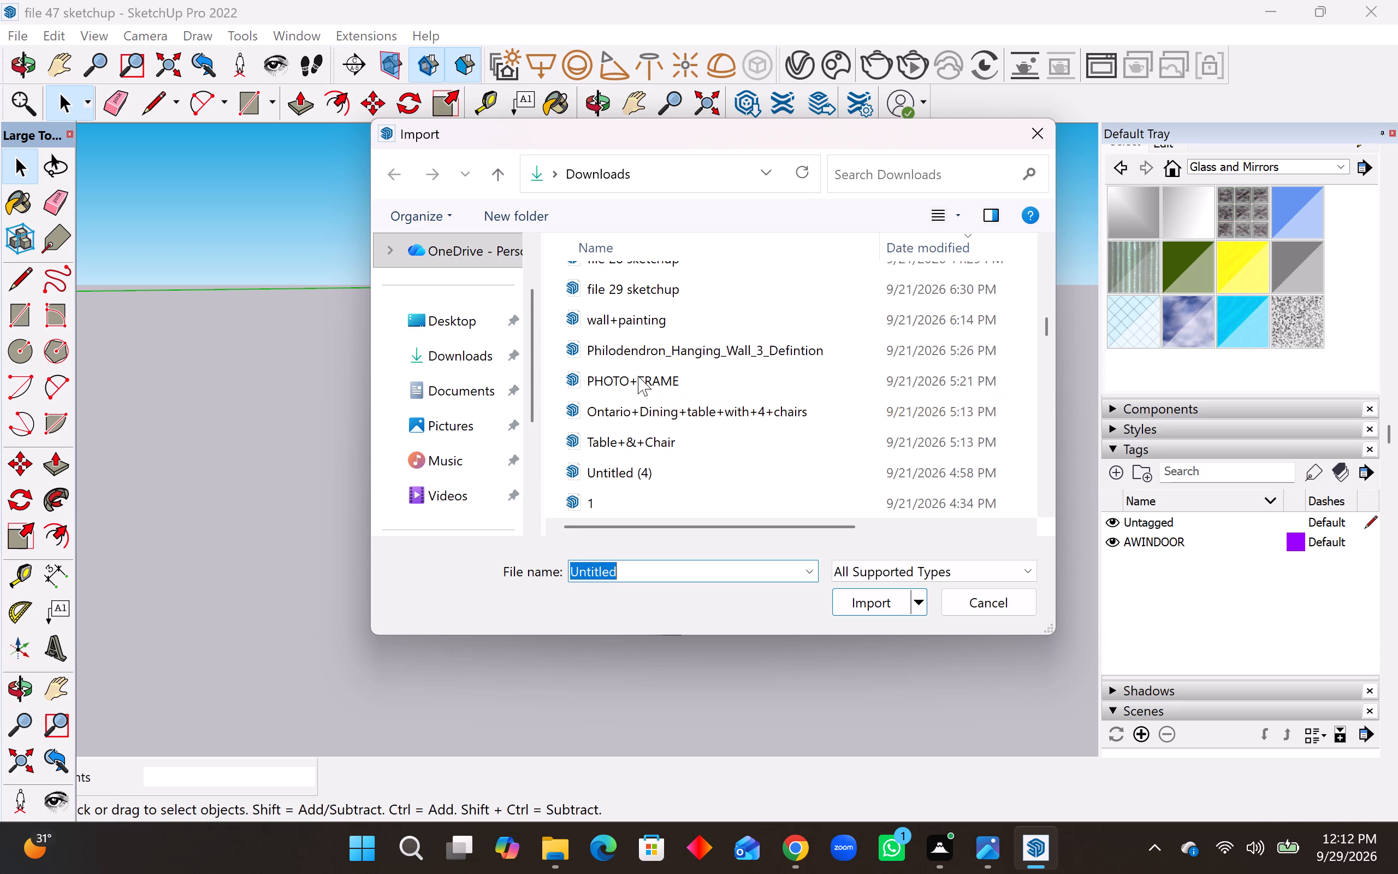
pyautogui.scroll(-3, 649, 367)
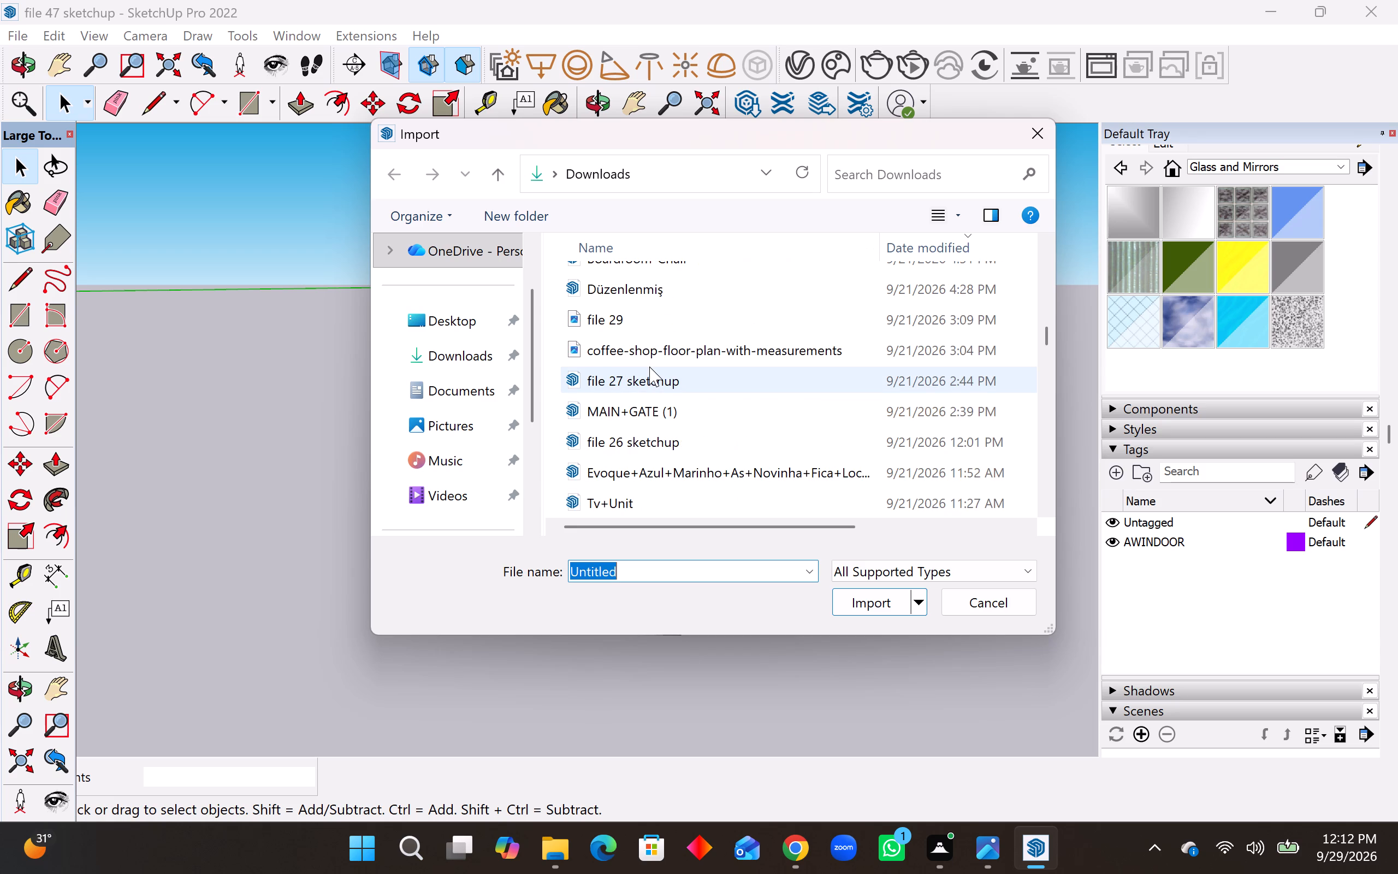
pyautogui.scroll(-1, 649, 367)
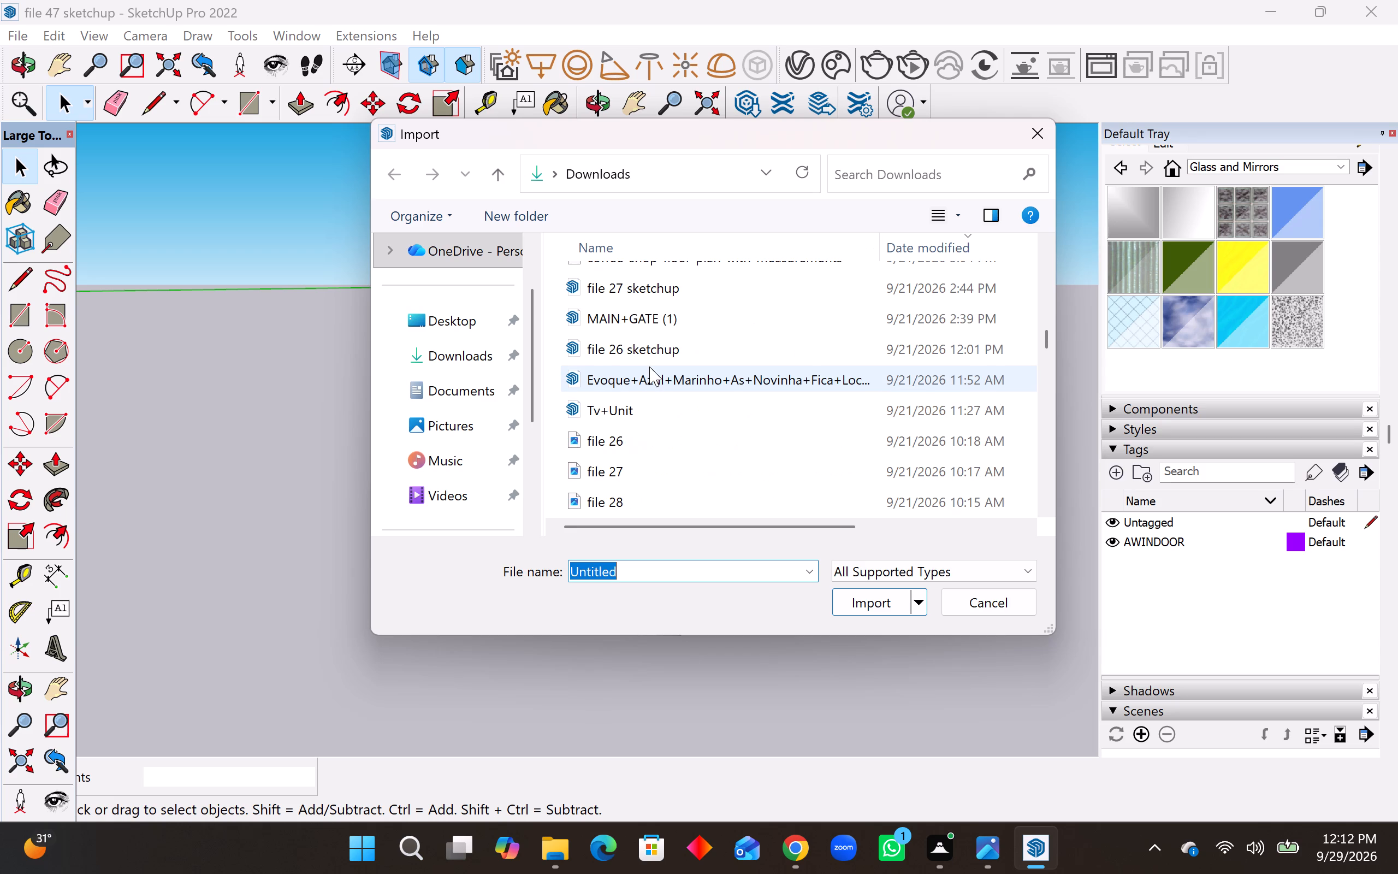
pyautogui.scroll(-11, 649, 367)
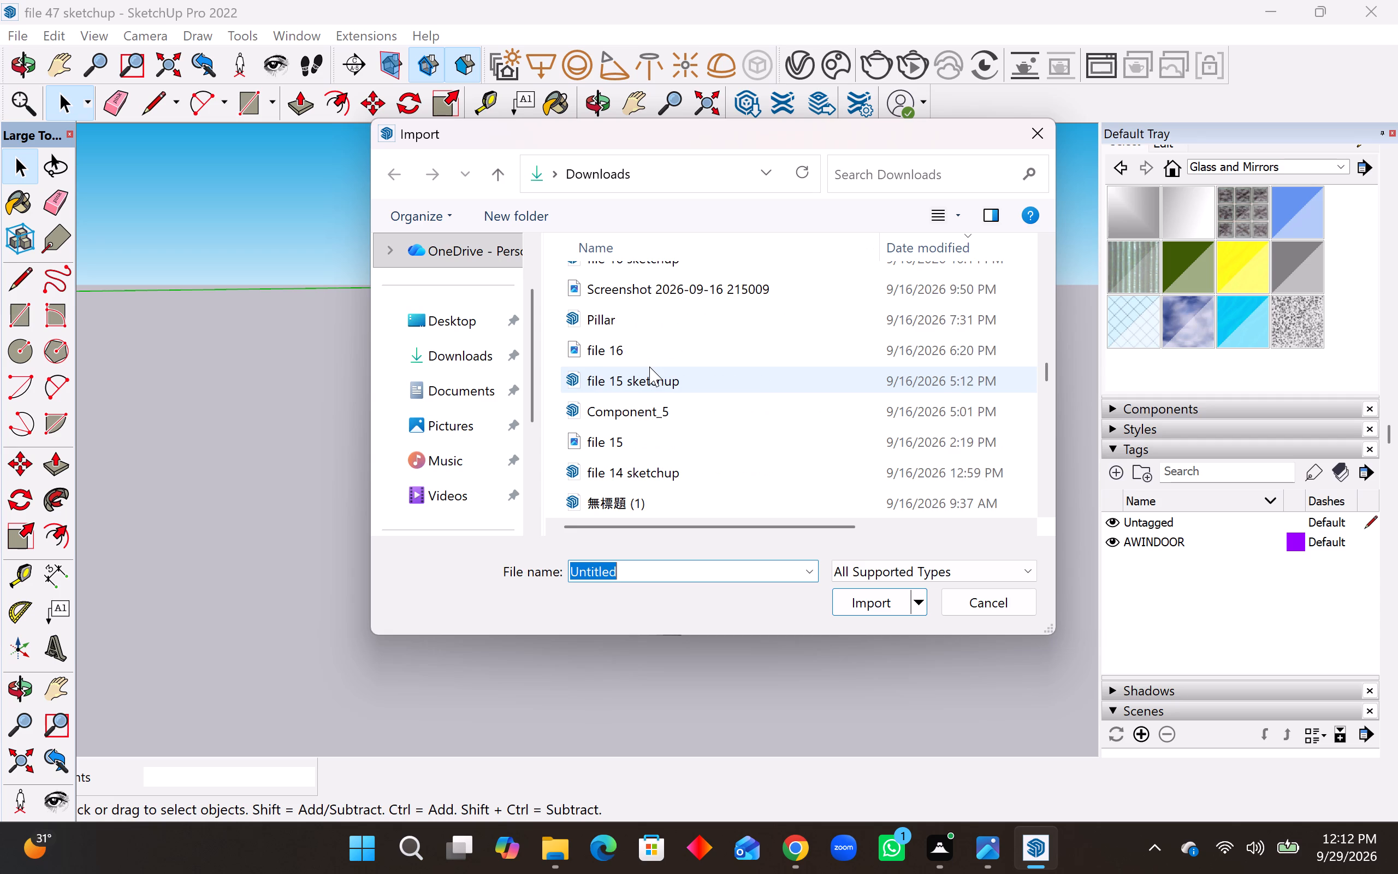
pyautogui.scroll(-2, 649, 367)
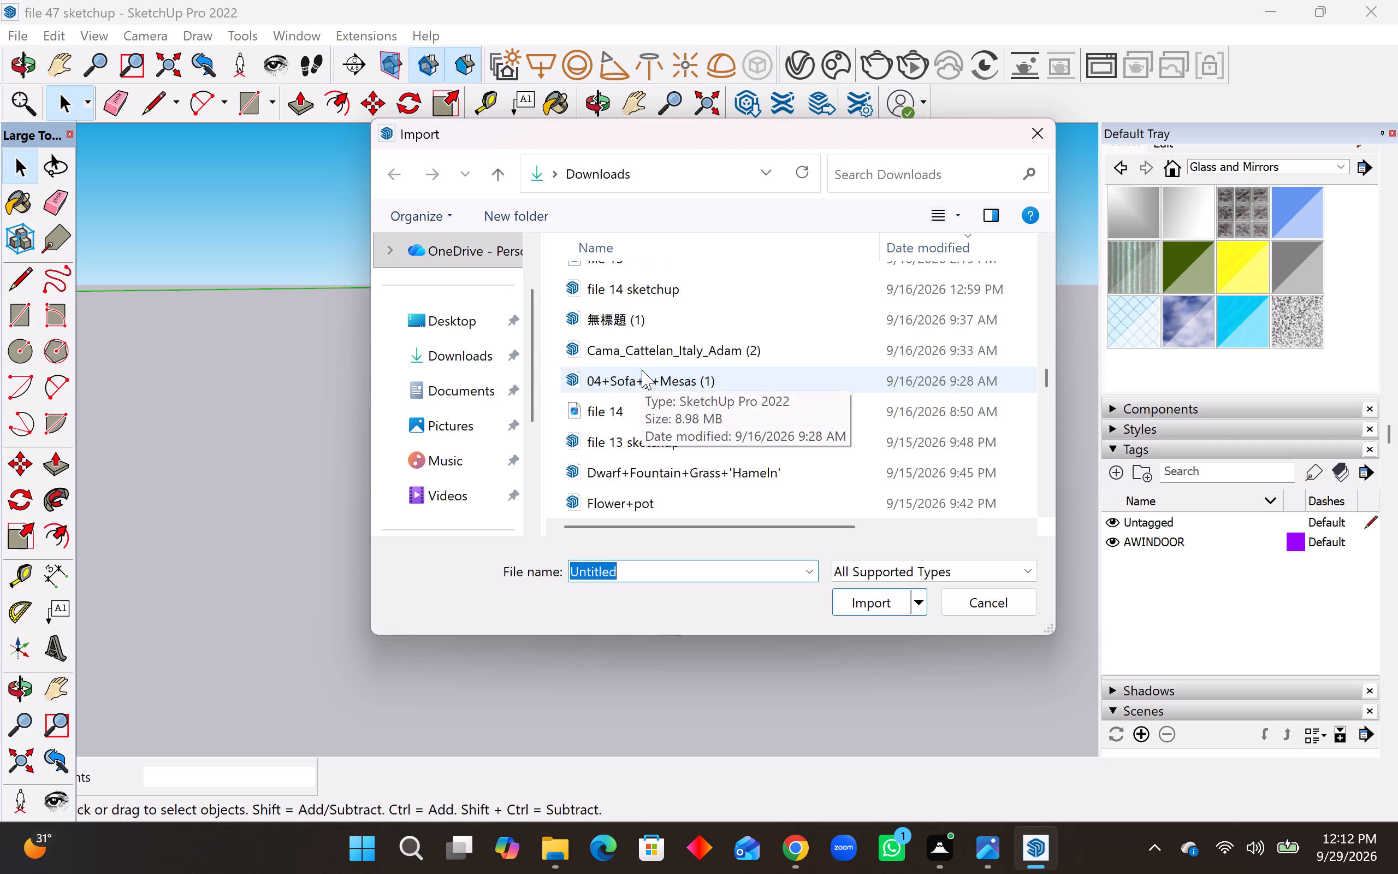
pyautogui.scroll(-1, 642, 370)
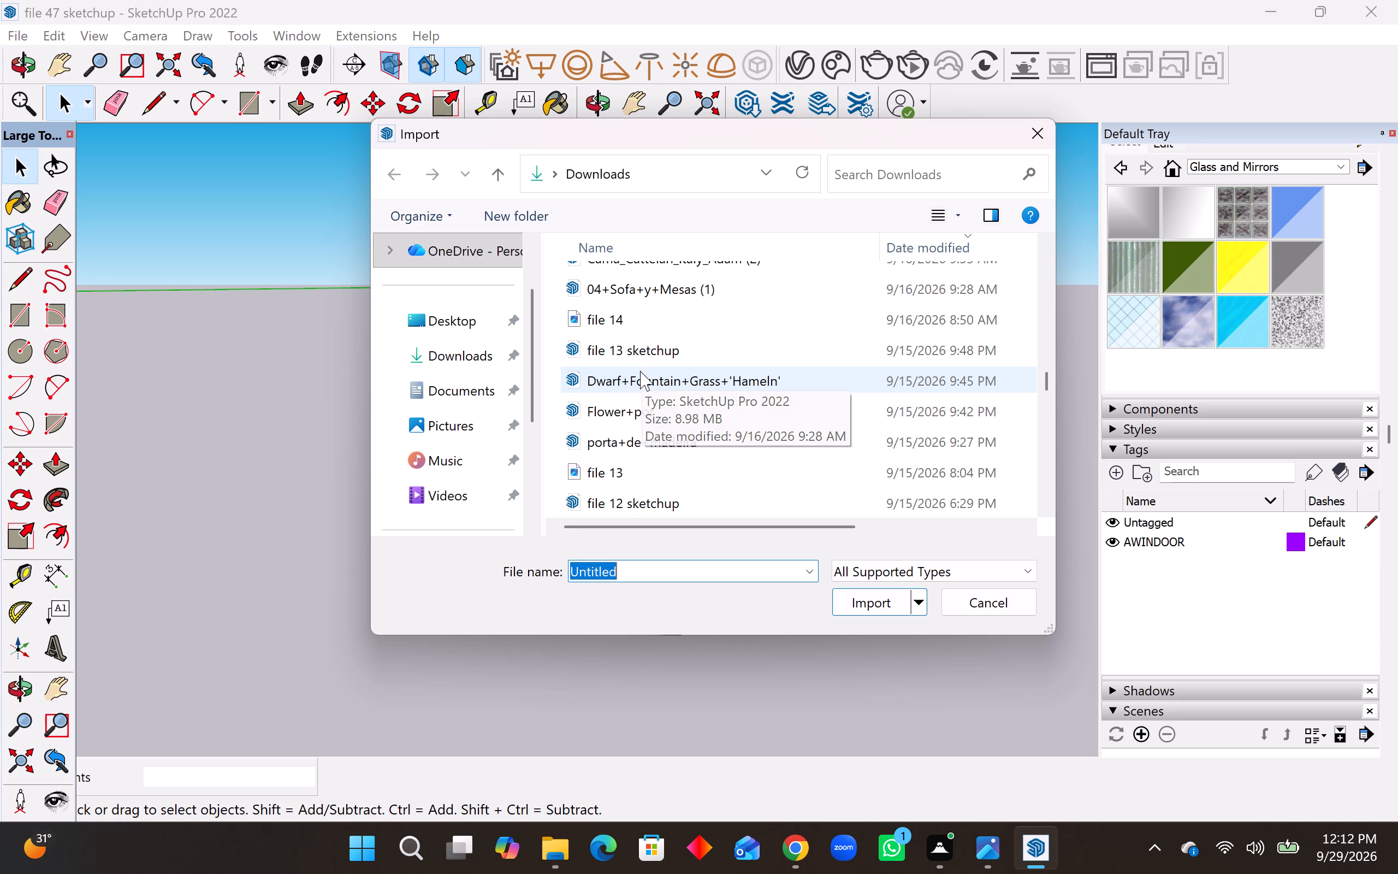
pyautogui.scroll(-4, 636, 379)
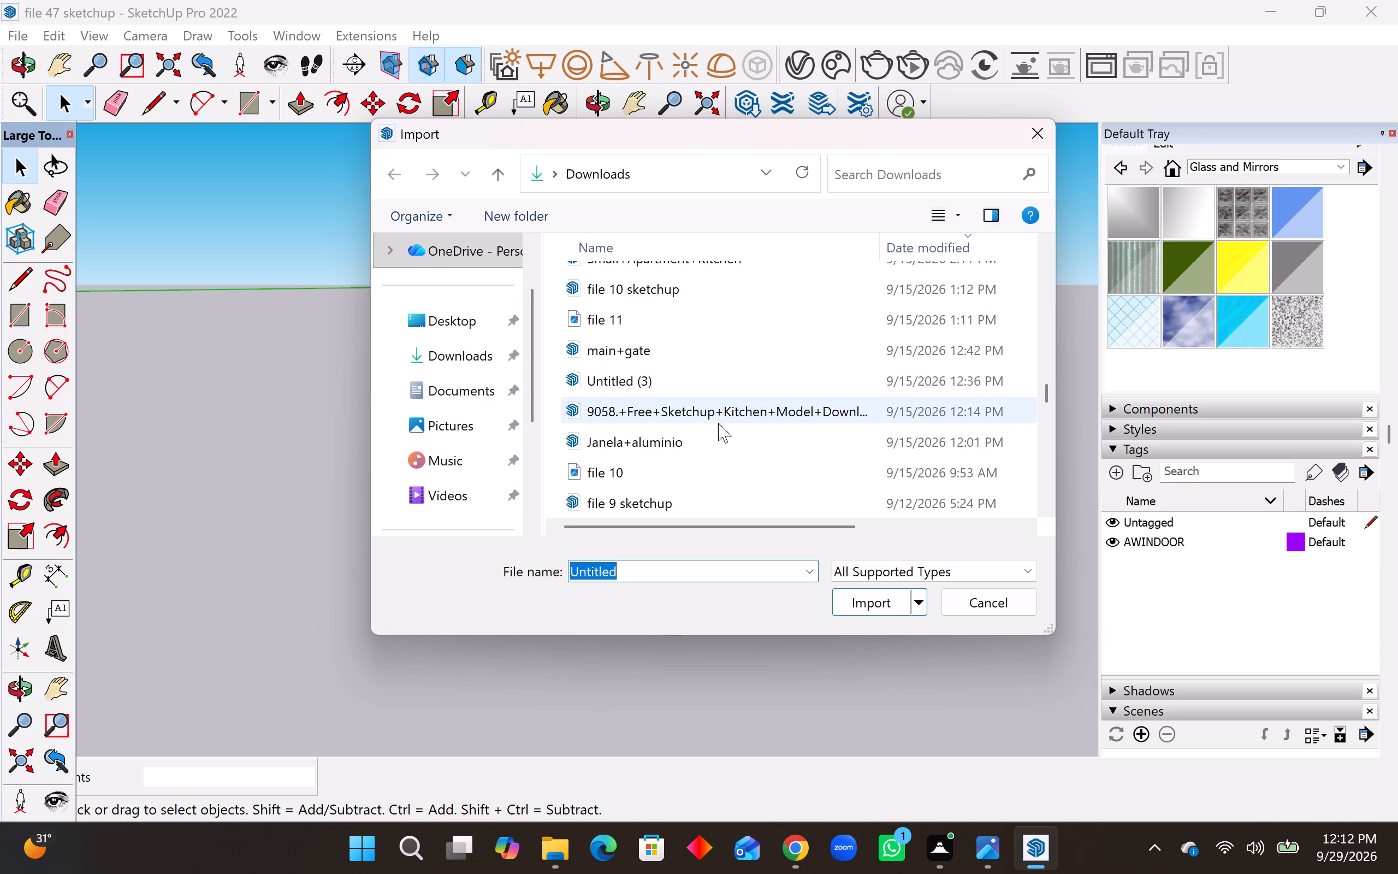
pyautogui.scroll(-3, 737, 411)
# Switch to Chrome and search 3D Warehouse for "glass window" models.
pyautogui.click(798, 853)
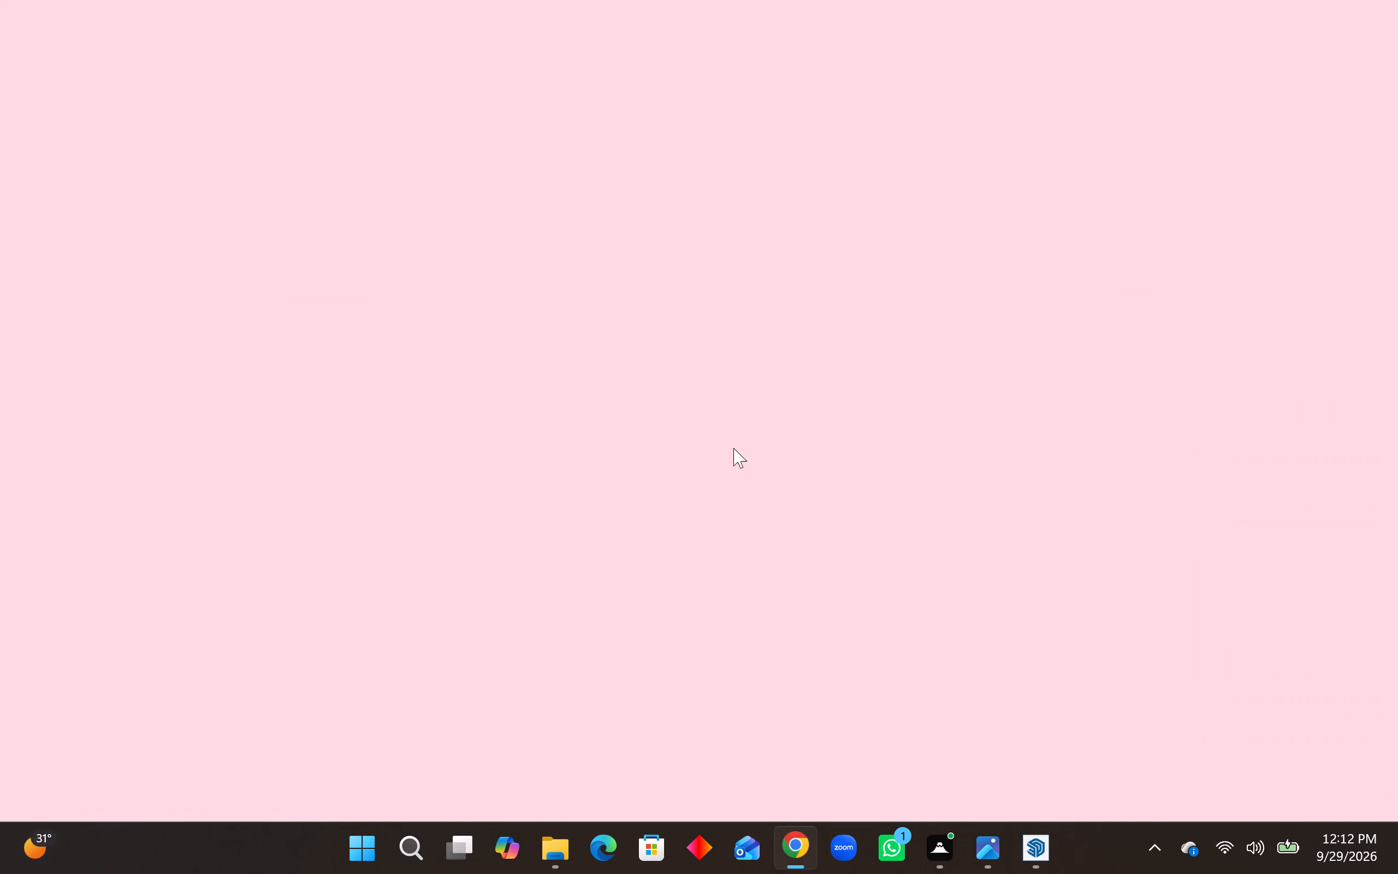
pyautogui.click(451, 22)
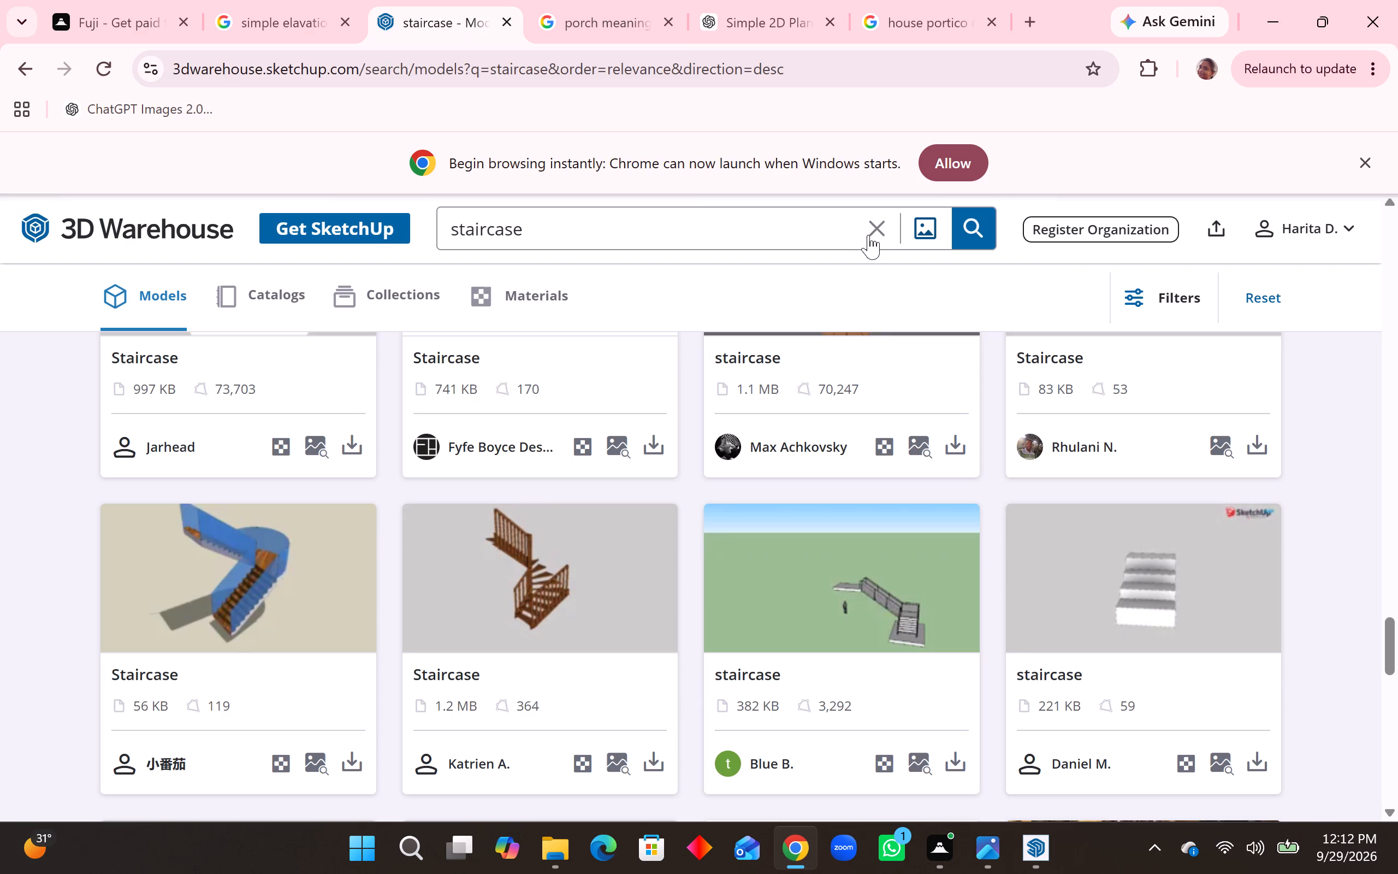
pyautogui.click(879, 228)
pyautogui.click(839, 226)
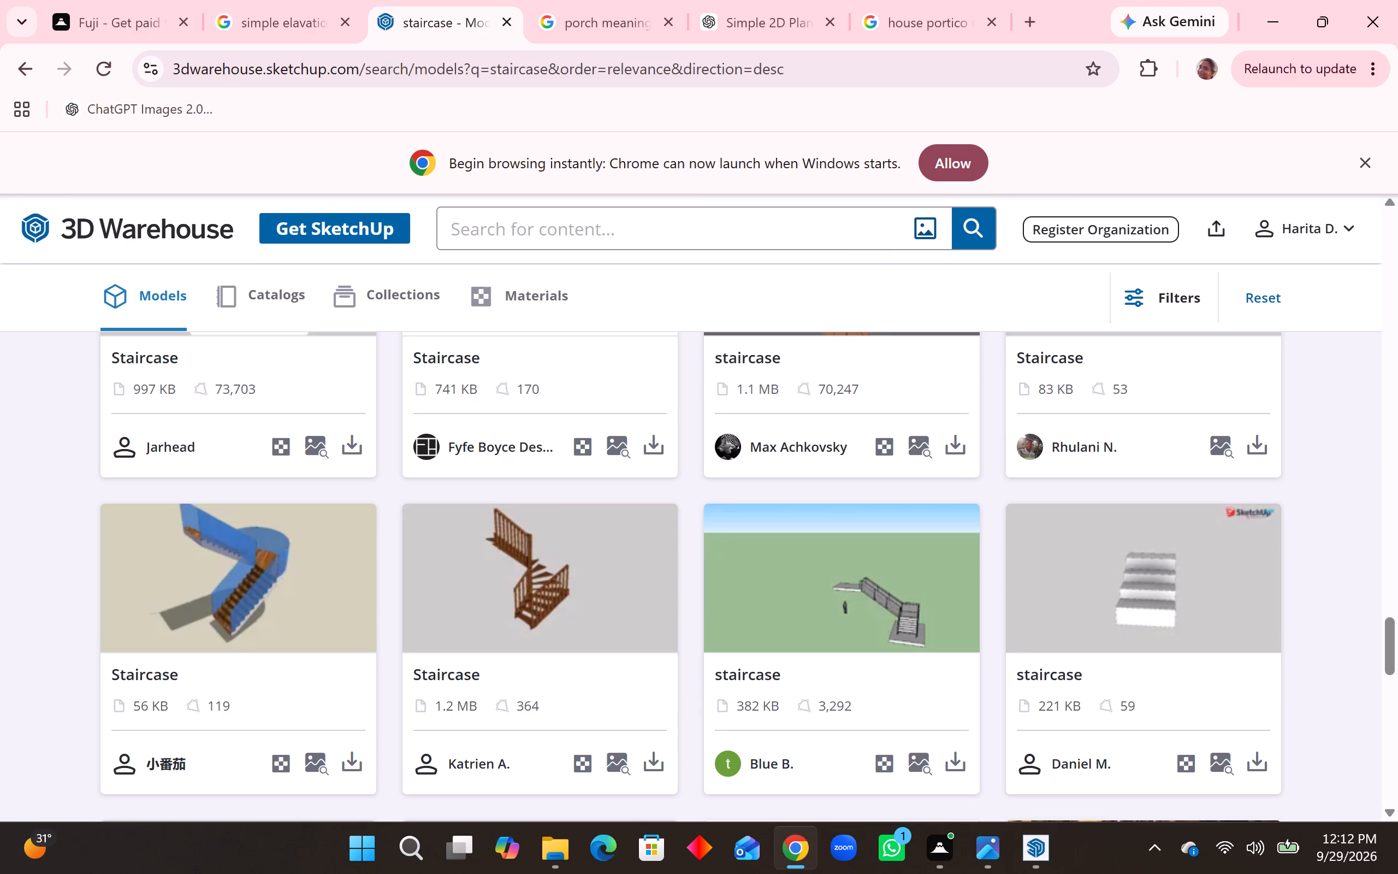
pyautogui.write('glass window')
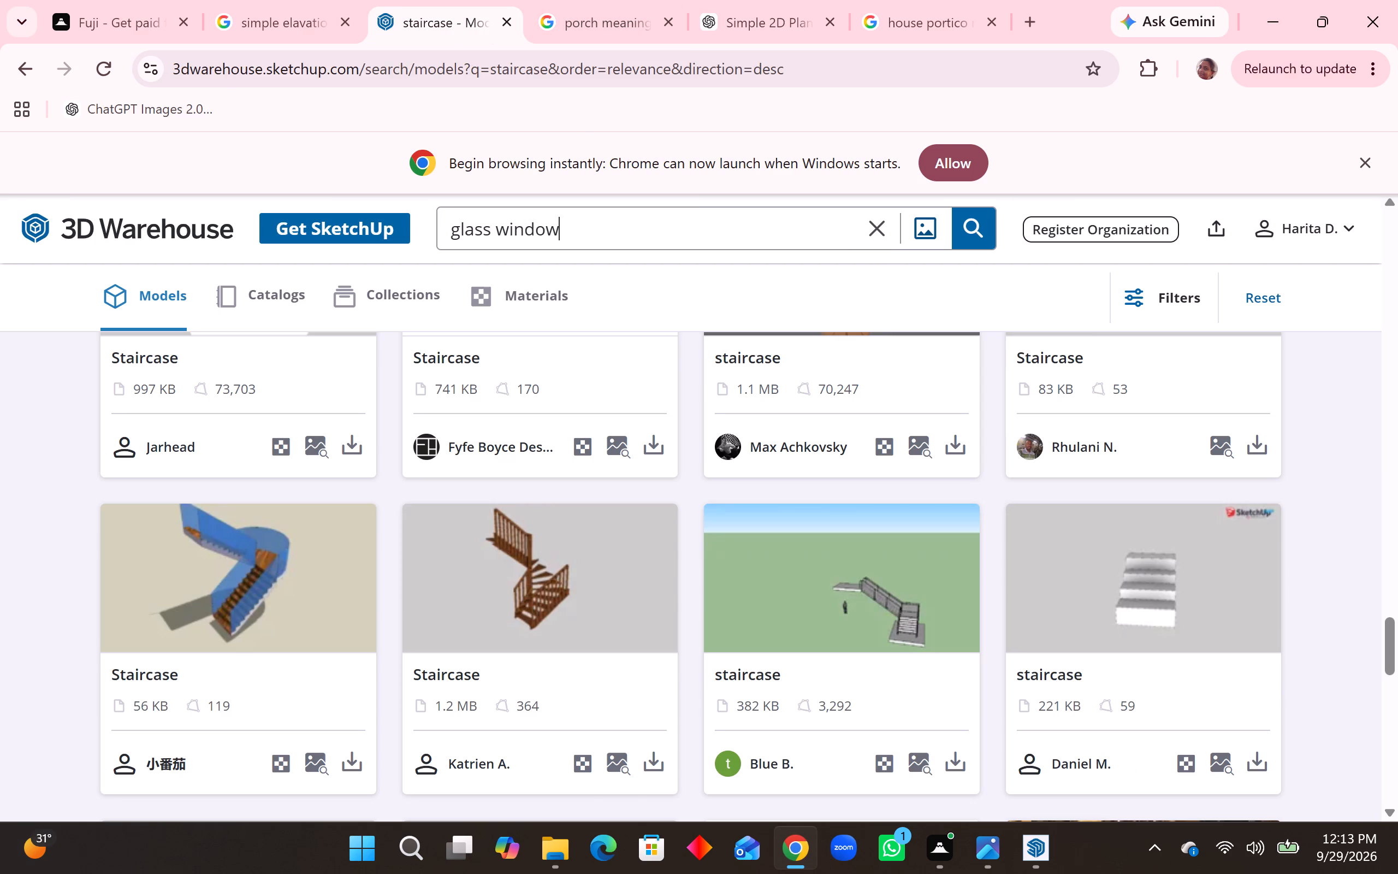
pyautogui.press('Return')
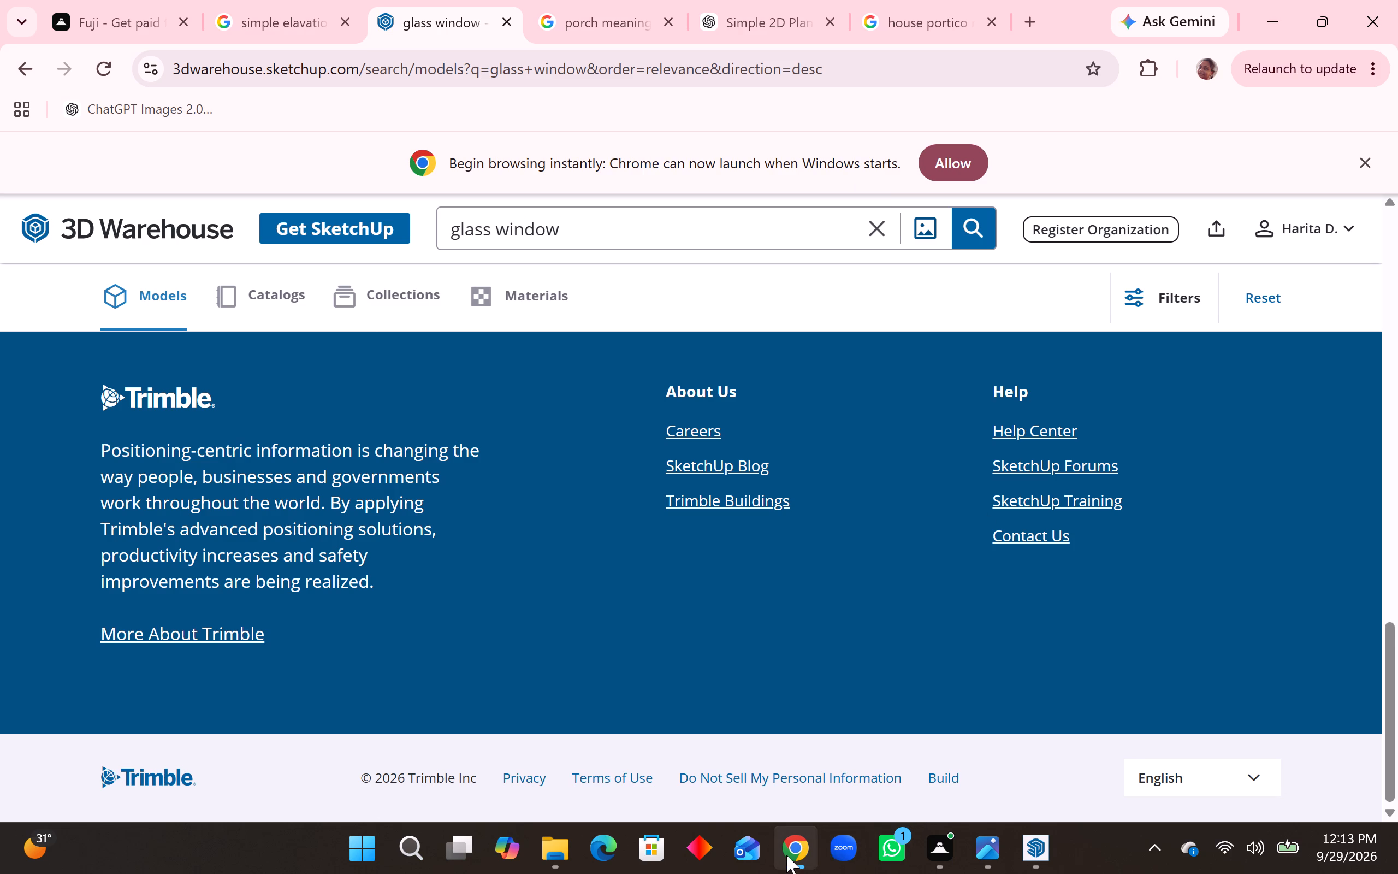
# Return to SketchUp, cancel the pending import and save the model.
pyautogui.click(1026, 855)
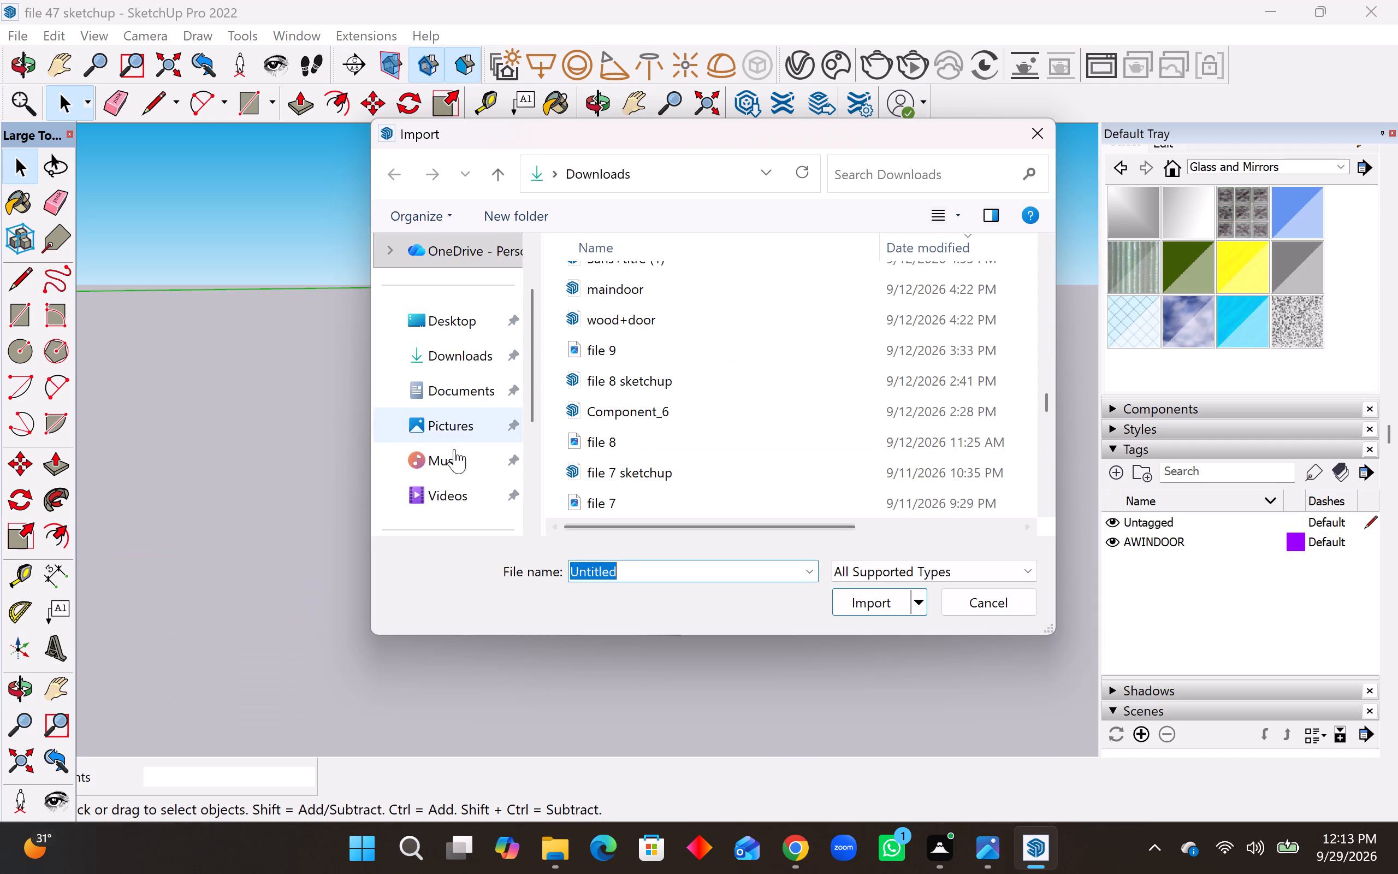
pyautogui.click(331, 470)
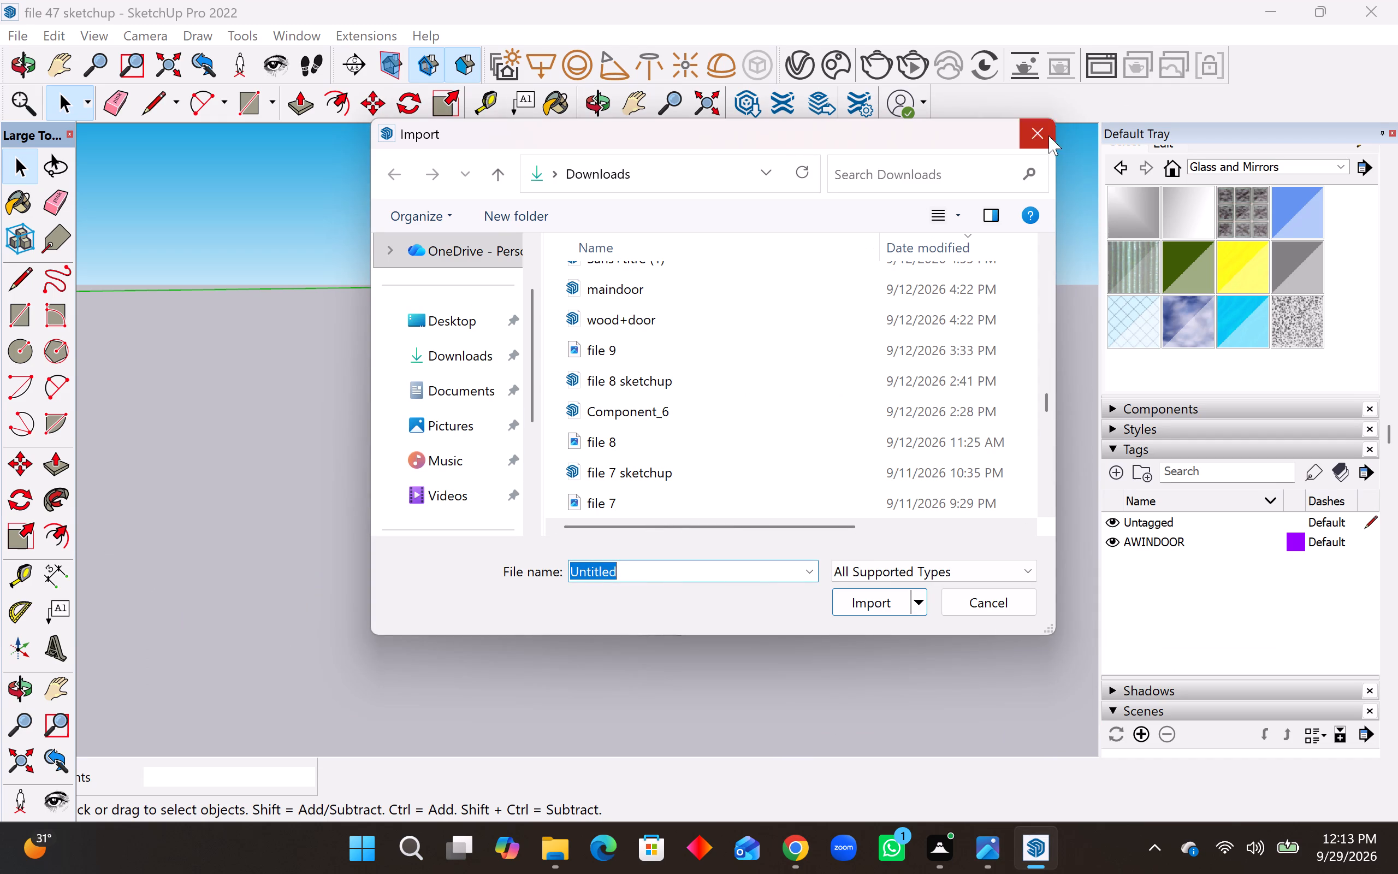
pyautogui.click(1048, 135)
pyautogui.hotkey('ctrl', 's')
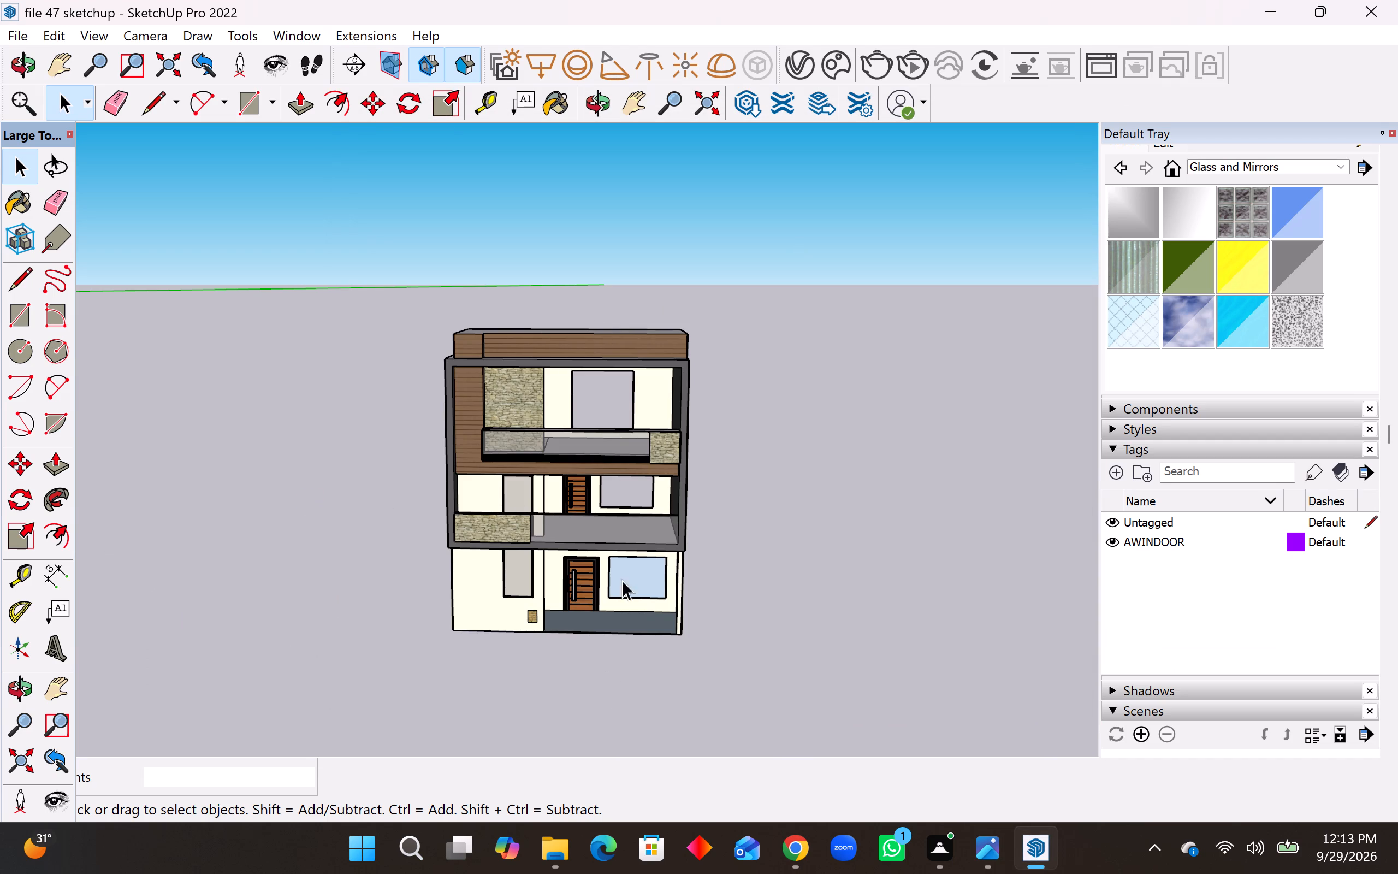
# Draw a 50' by 40' rectangle across the rear wall, from the upper storeys' bottom corner to the diagonally opposite top corner.
pyautogui.moveTo(620, 533); pyautogui.dragTo(622, 497, button='middle')
pyautogui.middleClick(635, 442)
pyautogui.scroll(10, 595, 390)
pyautogui.moveTo(621, 407); pyautogui.dragTo(622, 408, button='middle')
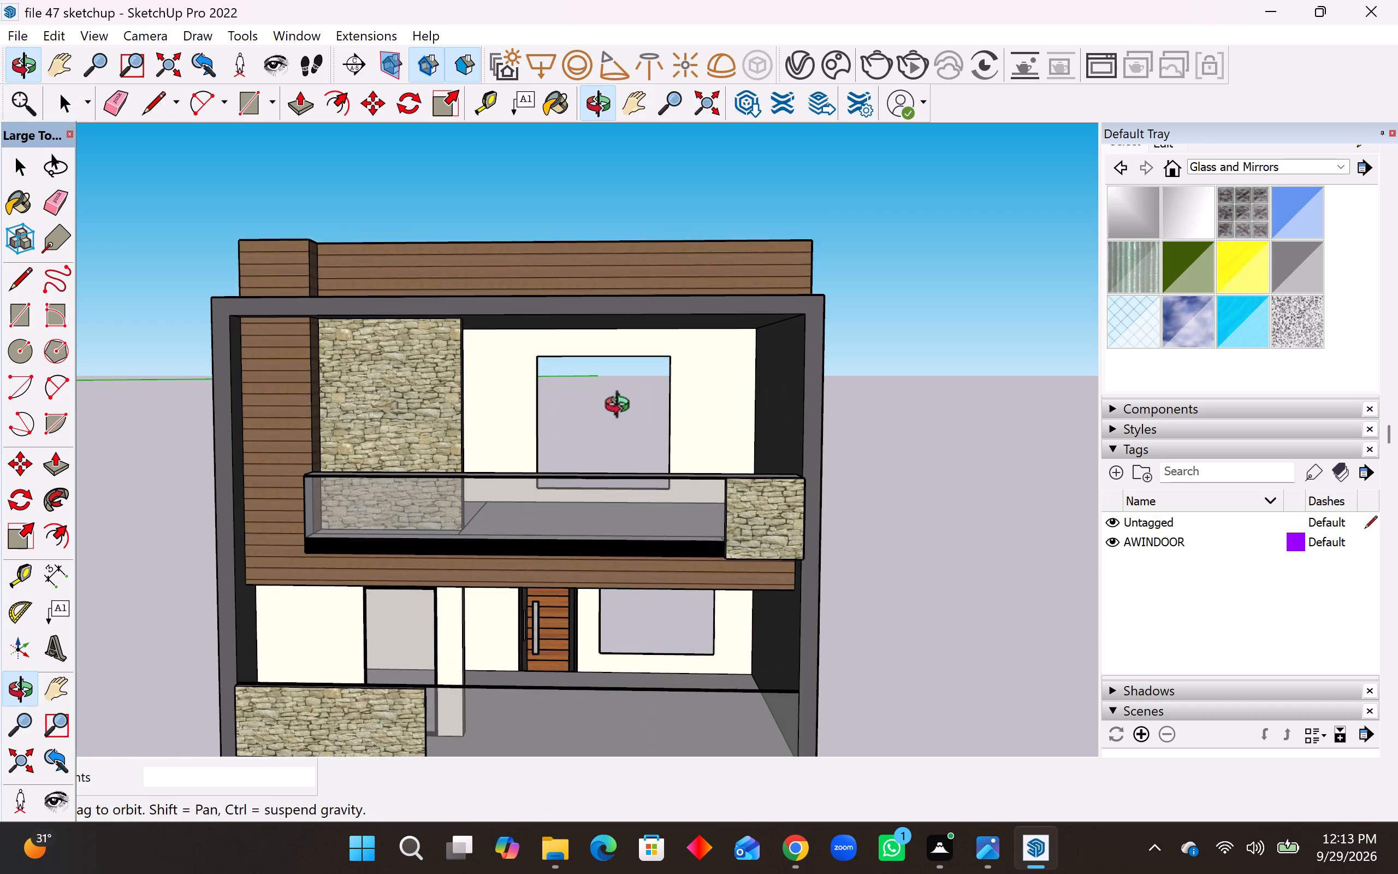
pyautogui.moveTo(622, 408); pyautogui.dragTo(624, 439, button='middle')
pyautogui.scroll(4, 621, 416)
pyautogui.moveTo(621, 416); pyautogui.dragTo(603, 368, button='middle')
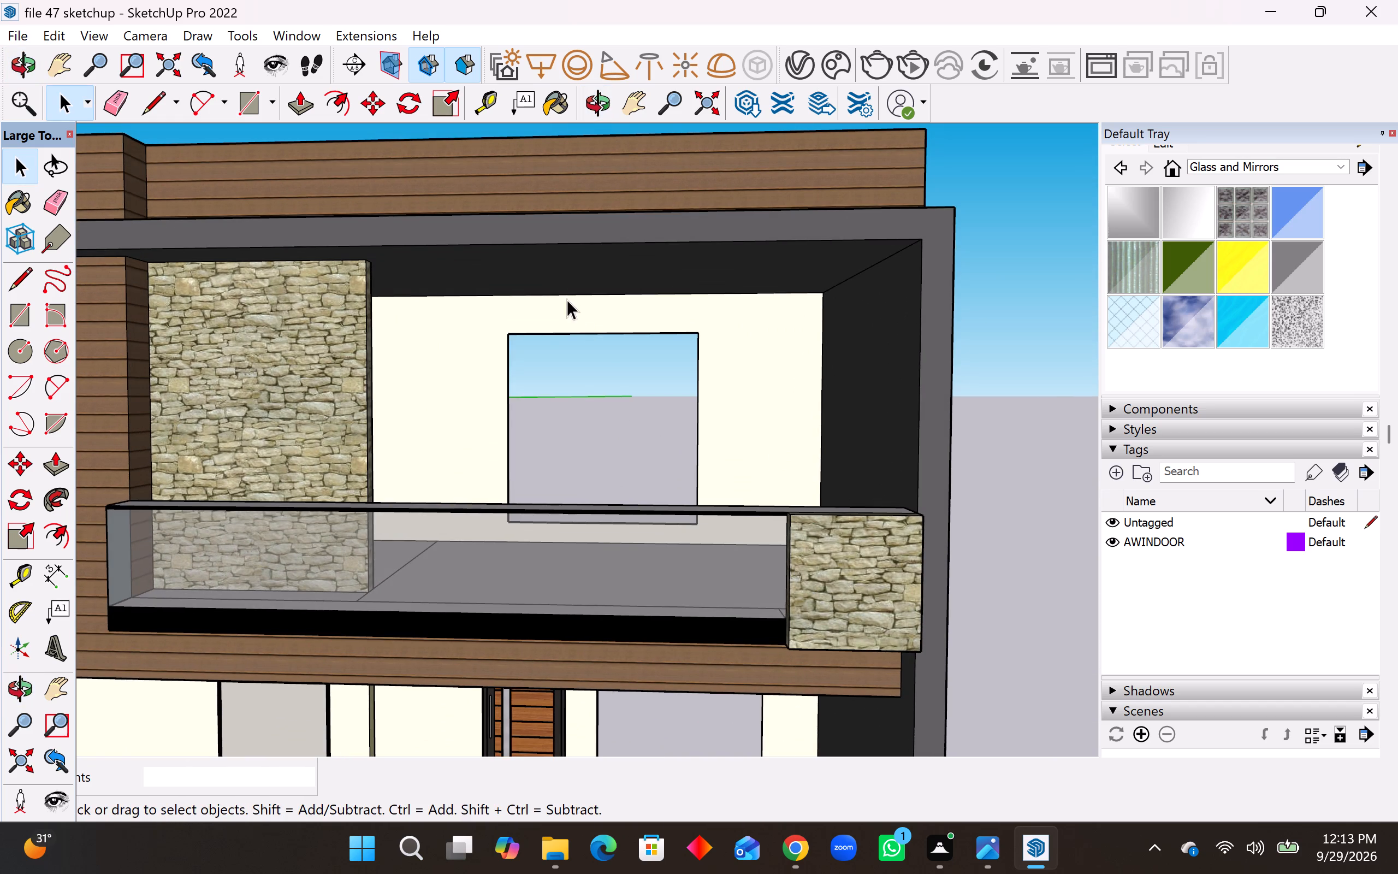
pyautogui.moveTo(613, 438); pyautogui.dragTo(550, 423, button='middle')
pyautogui.moveTo(548, 423); pyautogui.dragTo(291, 438, button='middle')
pyautogui.moveTo(722, 394); pyautogui.dragTo(698, 396, button='middle')
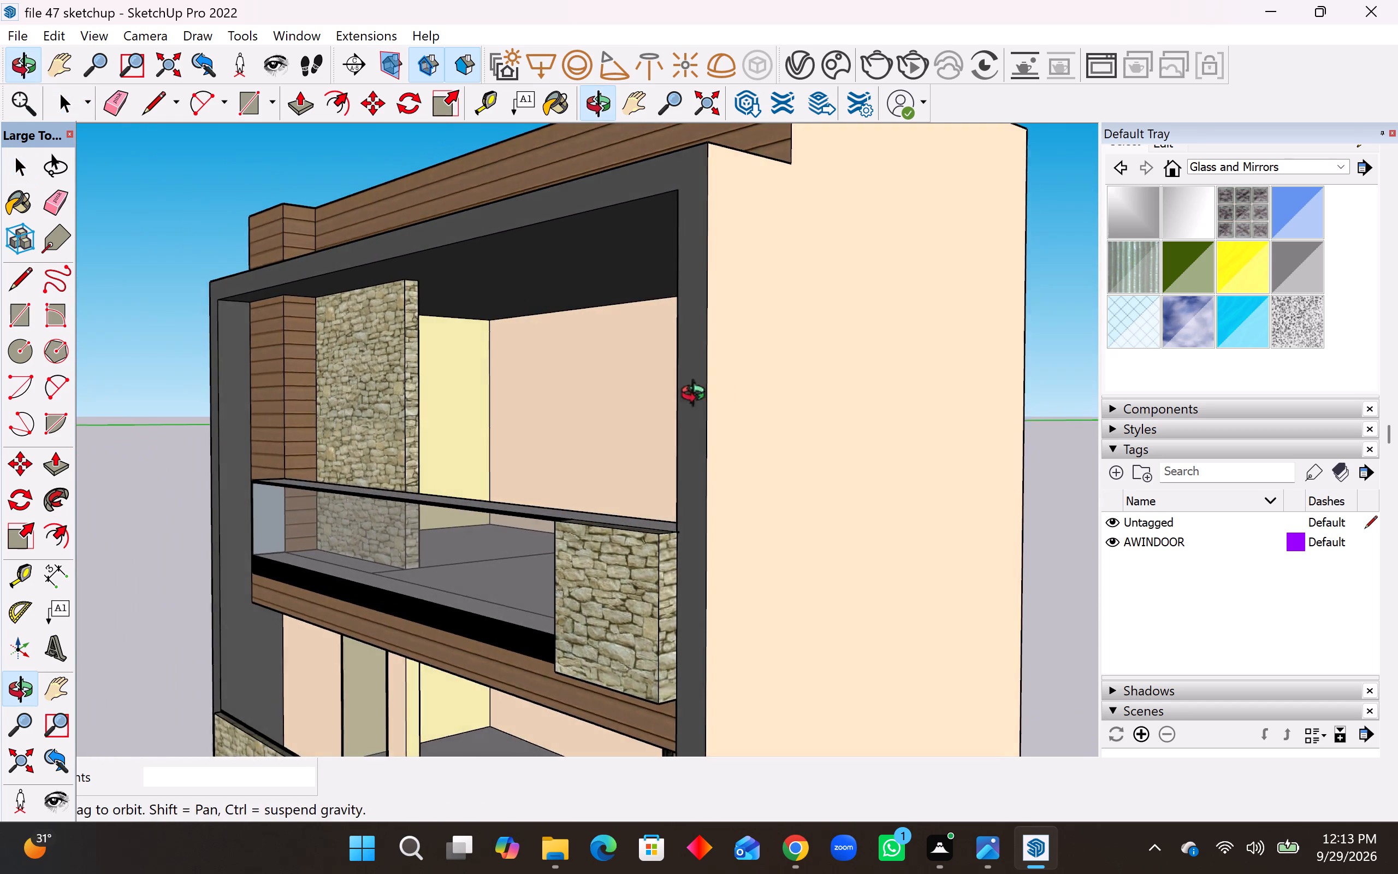
pyautogui.moveTo(698, 396); pyautogui.dragTo(265, 421, button='middle')
pyautogui.scroll(-9, 625, 416)
pyautogui.moveTo(703, 457); pyautogui.dragTo(565, 433, button='middle')
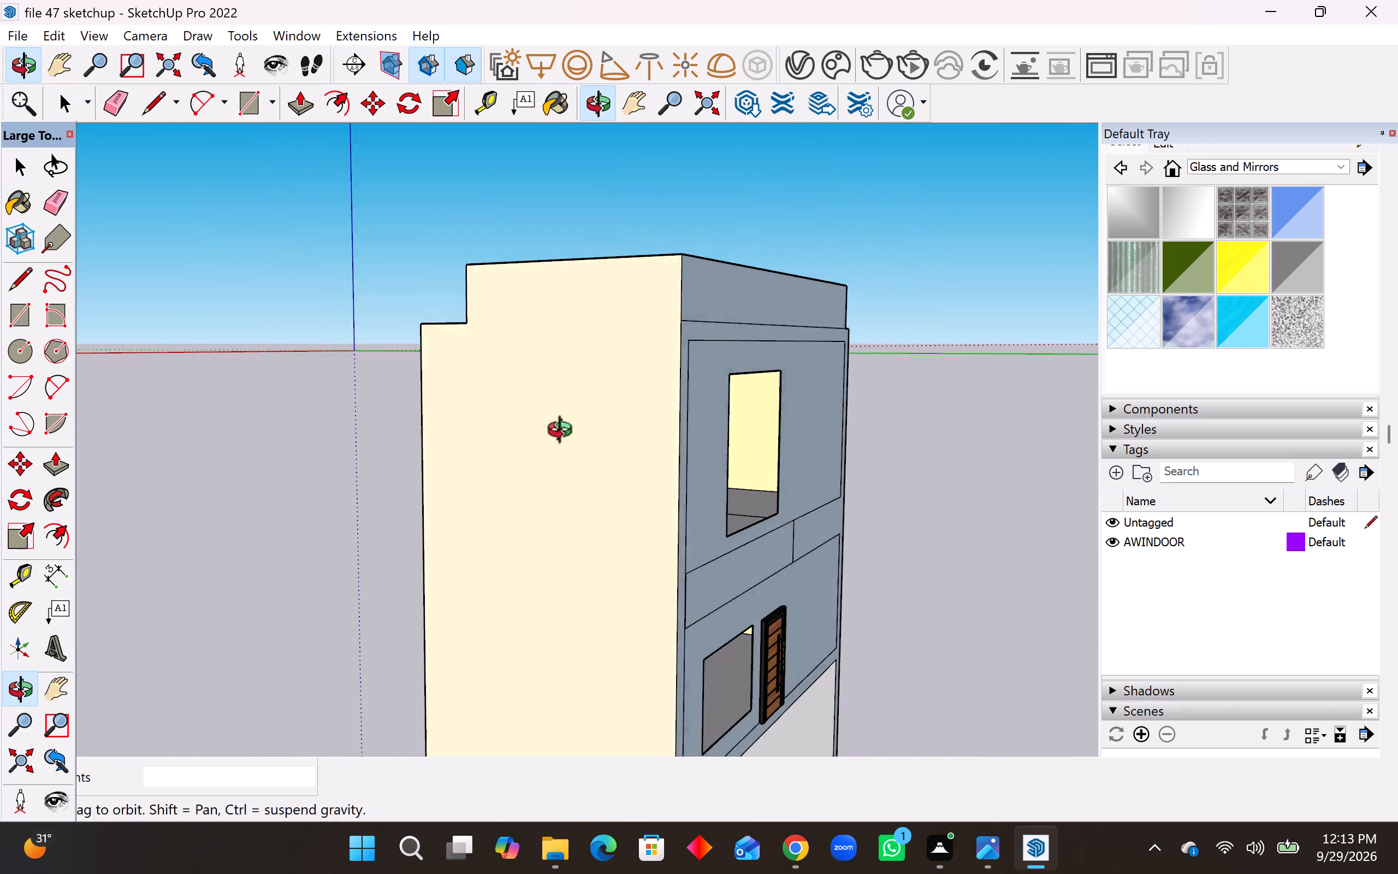
pyautogui.moveTo(565, 433); pyautogui.dragTo(457, 417, button='middle')
pyautogui.scroll(-8, 607, 432)
pyautogui.moveTo(629, 519); pyautogui.dragTo(514, 547, button='middle')
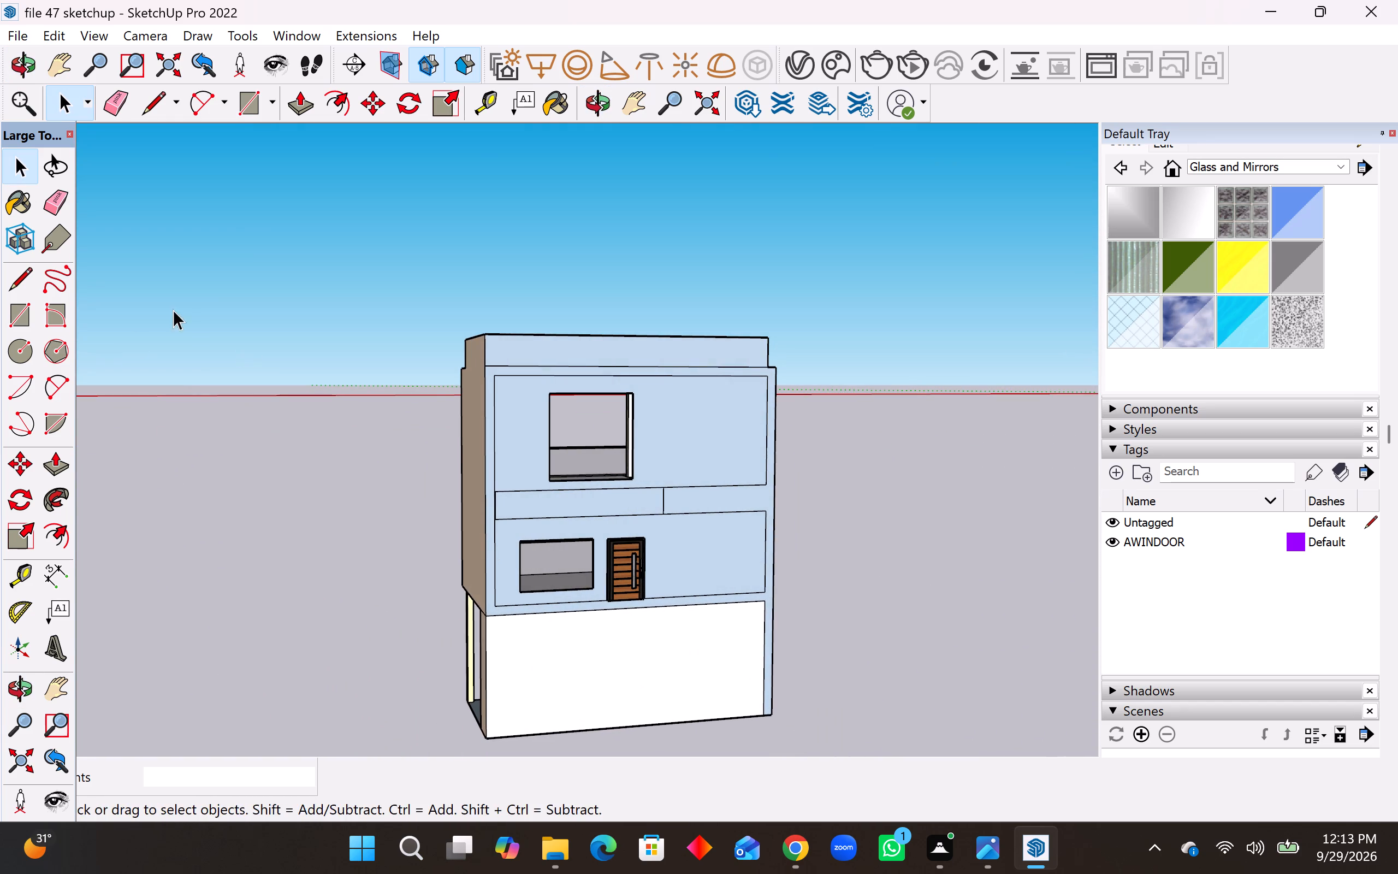
pyautogui.click(12, 335)
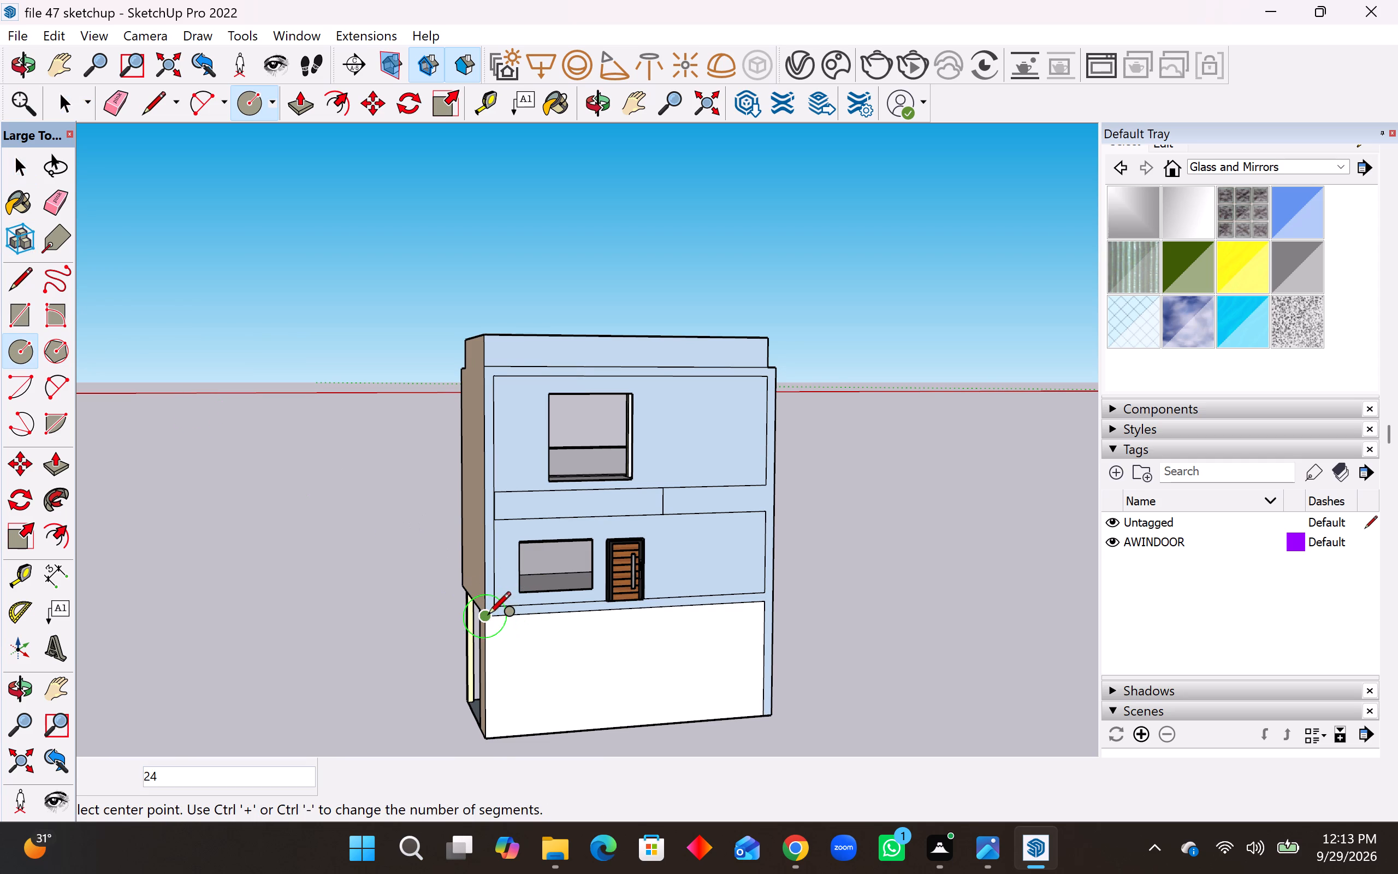
pyautogui.click(488, 616)
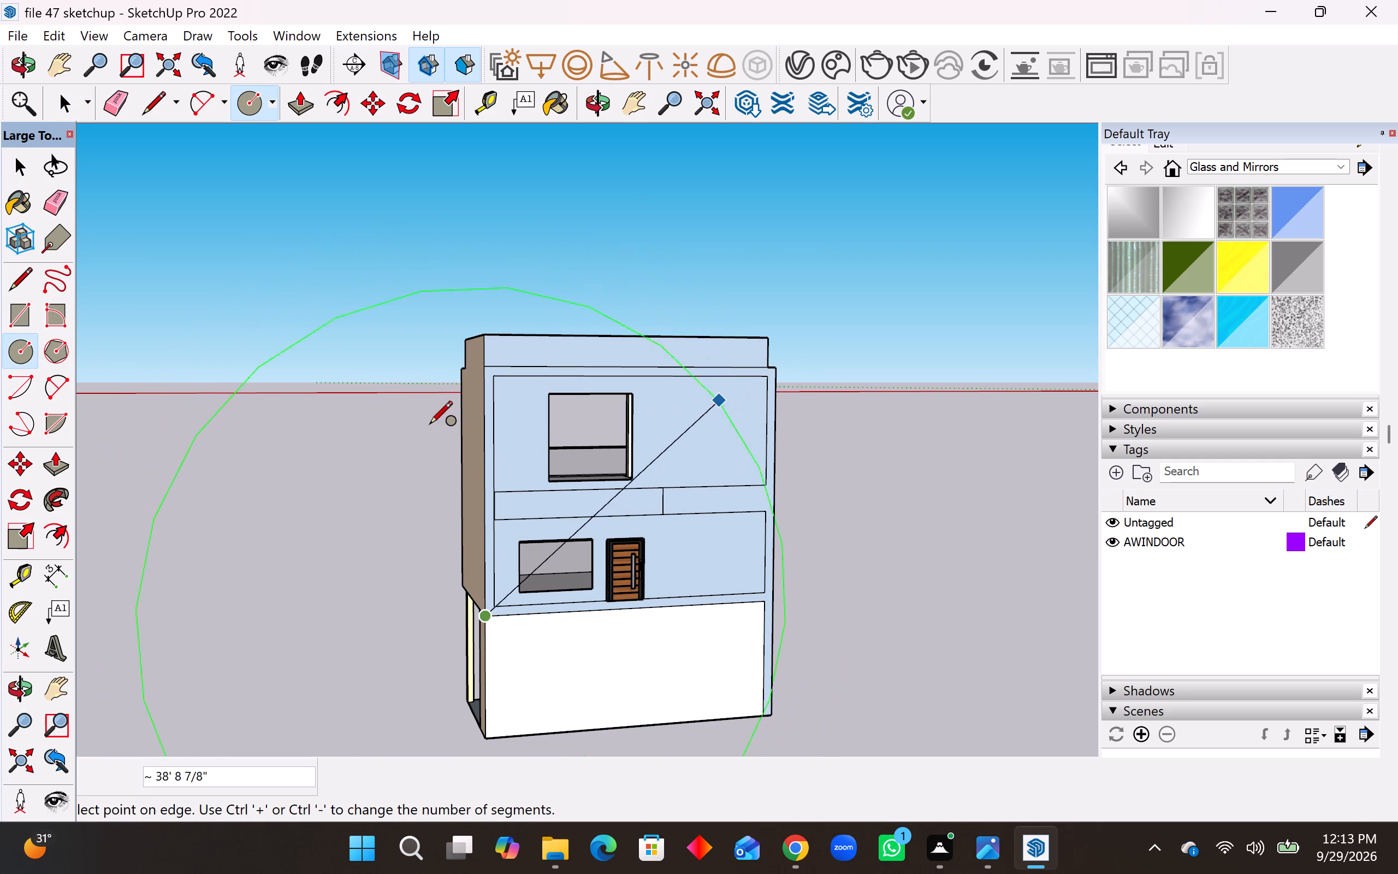
pyautogui.click(17, 314)
pyautogui.scroll(6, 752, 598)
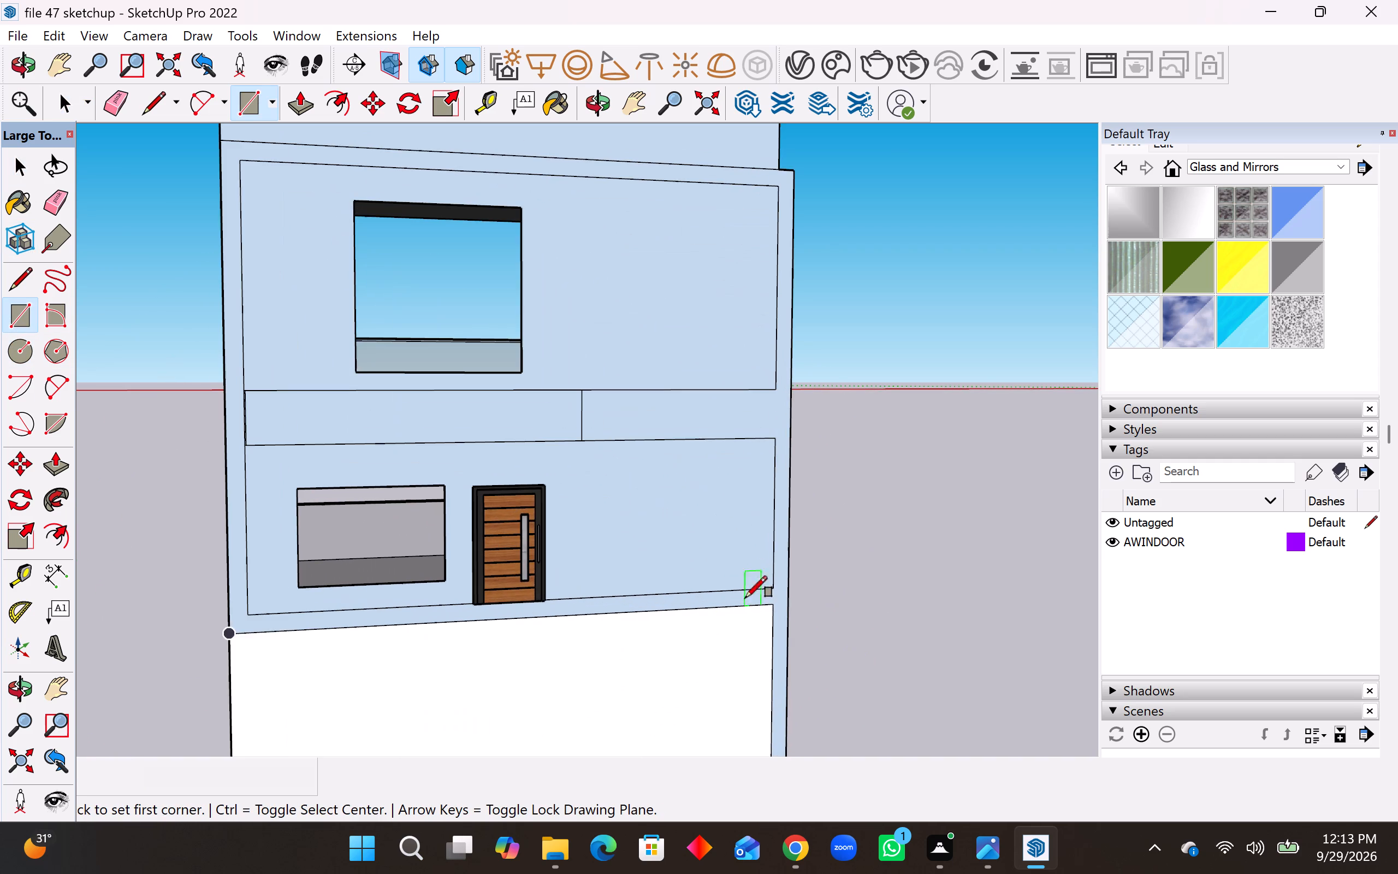
pyautogui.click(228, 631)
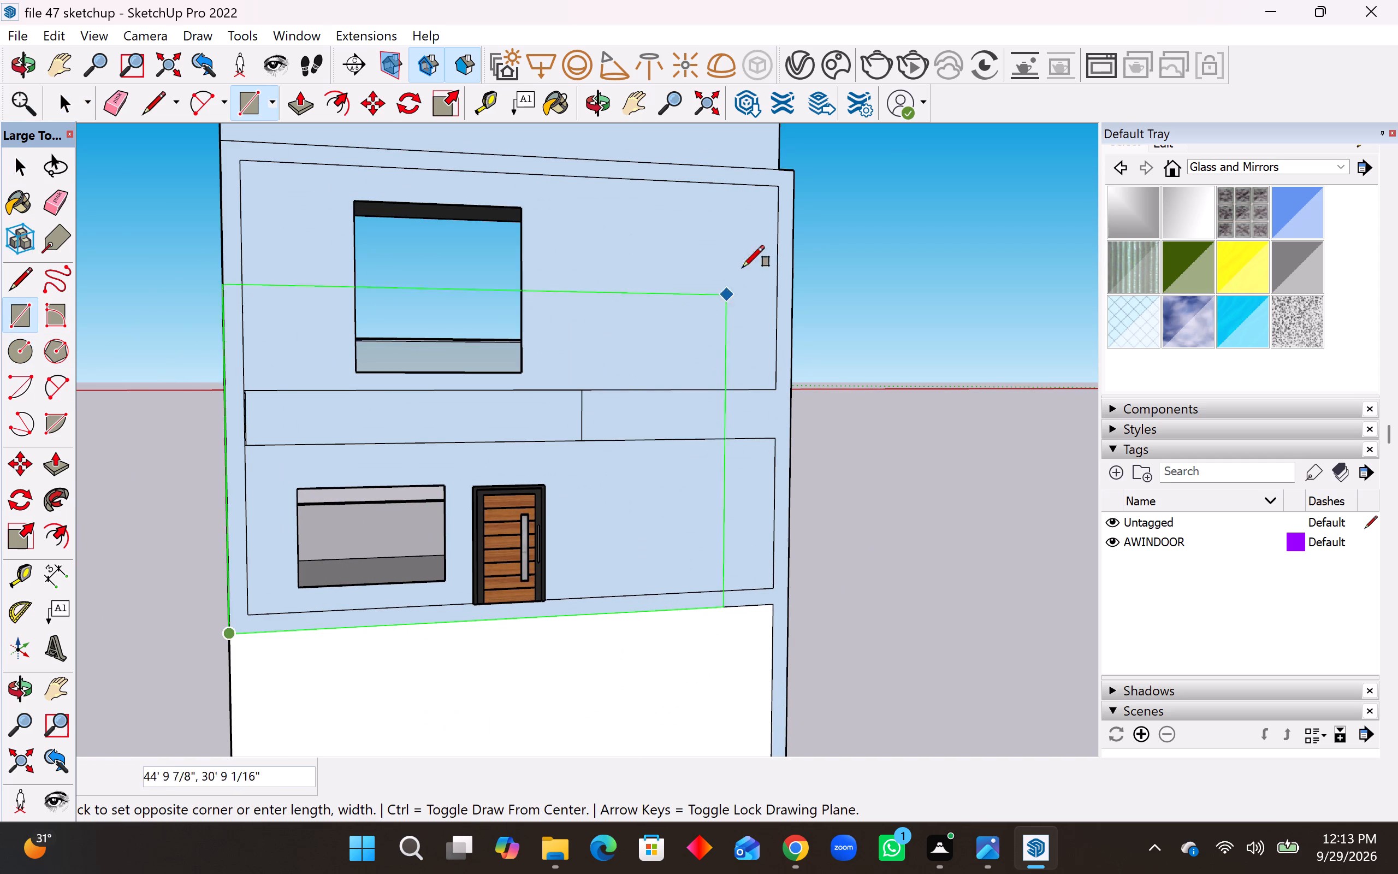
pyautogui.click(793, 175)
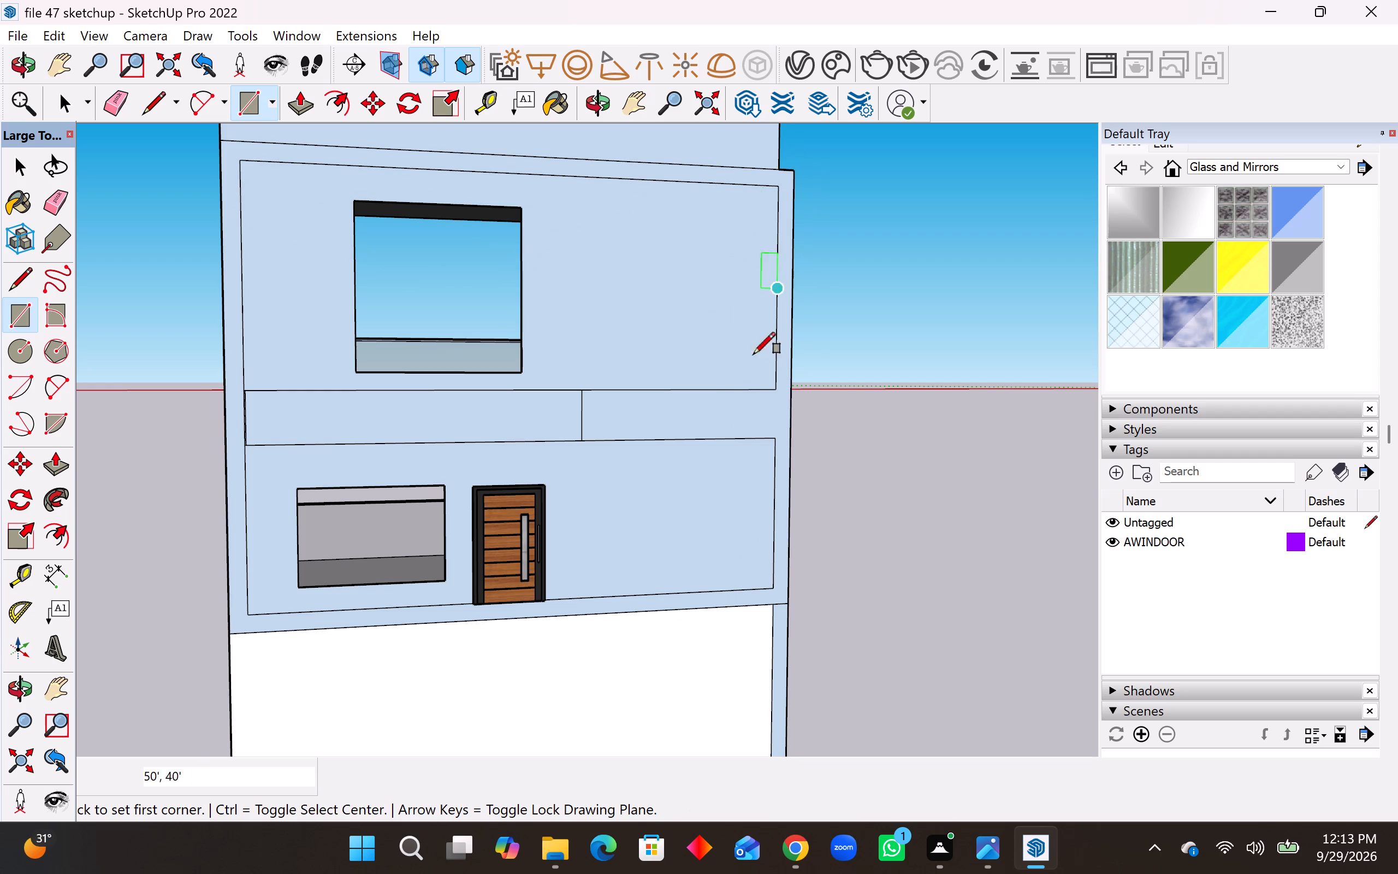
# Examine the house from the front, side and rear, checking the window openings on the upper two floors.
pyautogui.moveTo(727, 391); pyautogui.dragTo(1397, 446, button='middle')
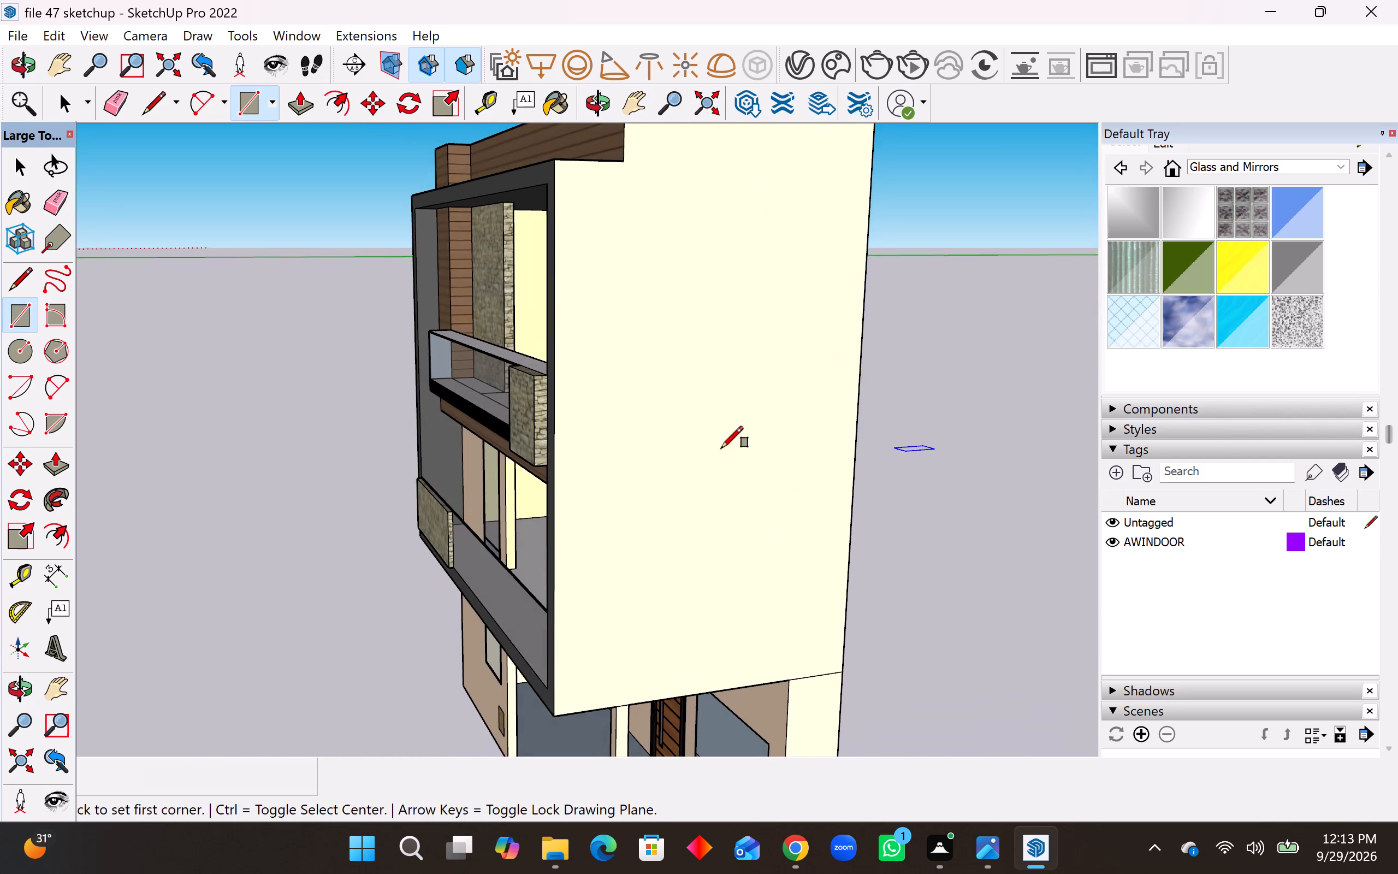
pyautogui.moveTo(719, 448); pyautogui.dragTo(1254, 411, button='middle')
pyautogui.scroll(-2, 831, 436)
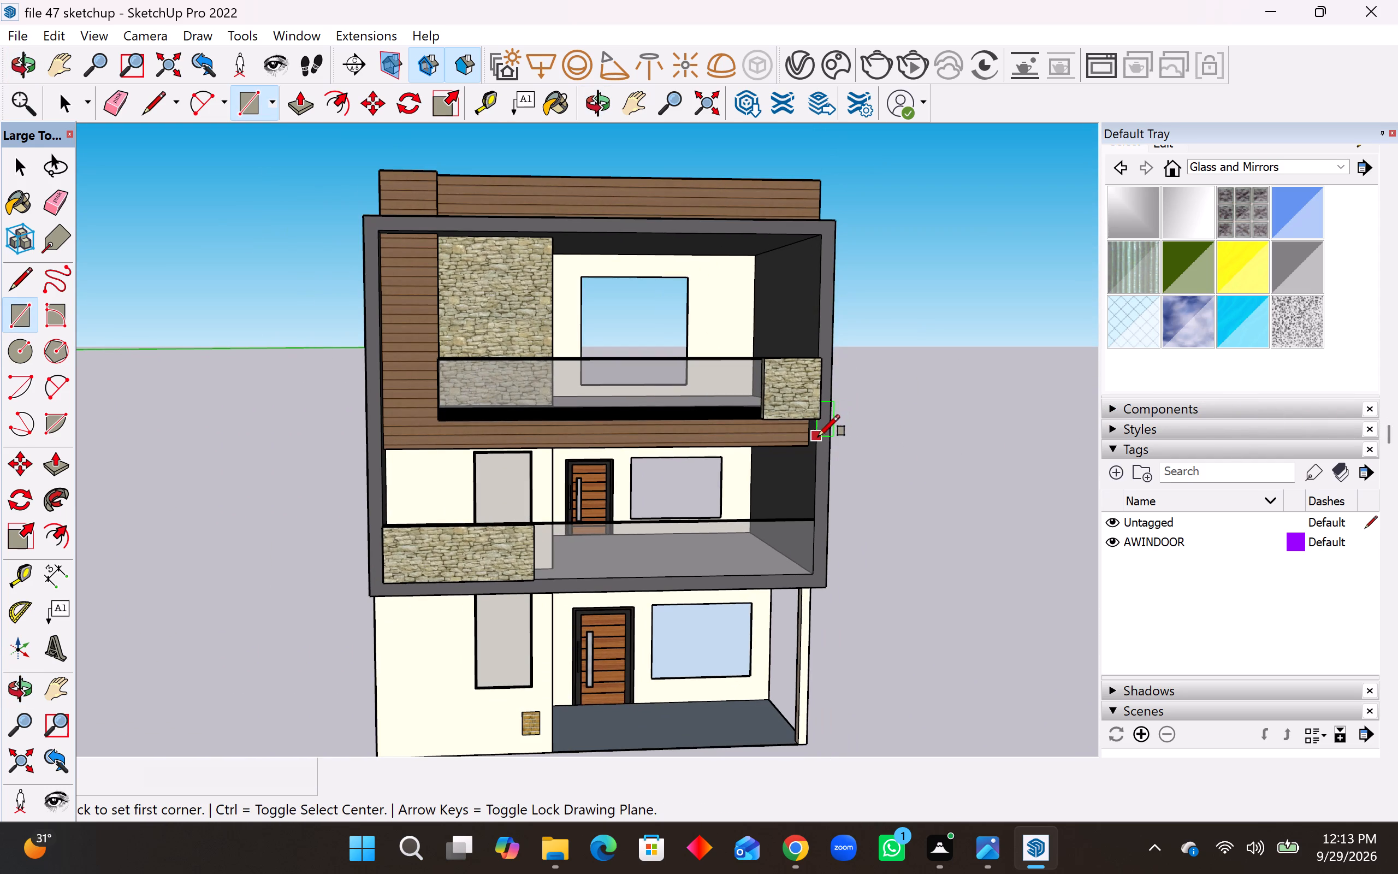
pyautogui.press('space')
pyautogui.moveTo(761, 454); pyautogui.dragTo(532, 470, button='middle')
pyautogui.moveTo(685, 468); pyautogui.dragTo(512, 468, button='middle')
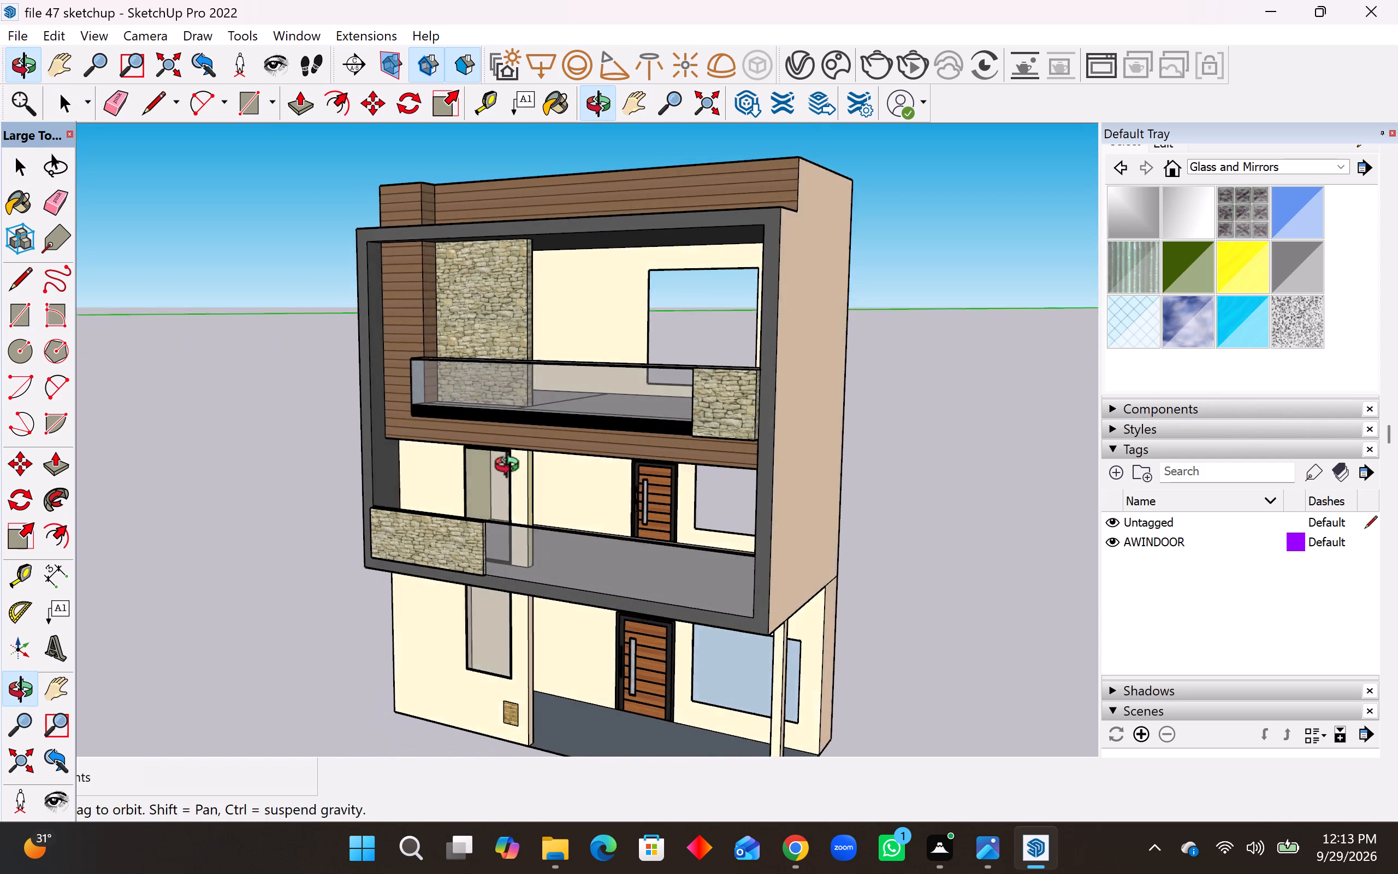
pyautogui.moveTo(512, 468); pyautogui.dragTo(277, 463, button='middle')
pyautogui.moveTo(752, 529); pyautogui.dragTo(563, 509, button='middle')
pyautogui.moveTo(547, 507); pyautogui.dragTo(520, 501, button='middle')
pyautogui.moveTo(726, 489); pyautogui.dragTo(848, 496, button='middle')
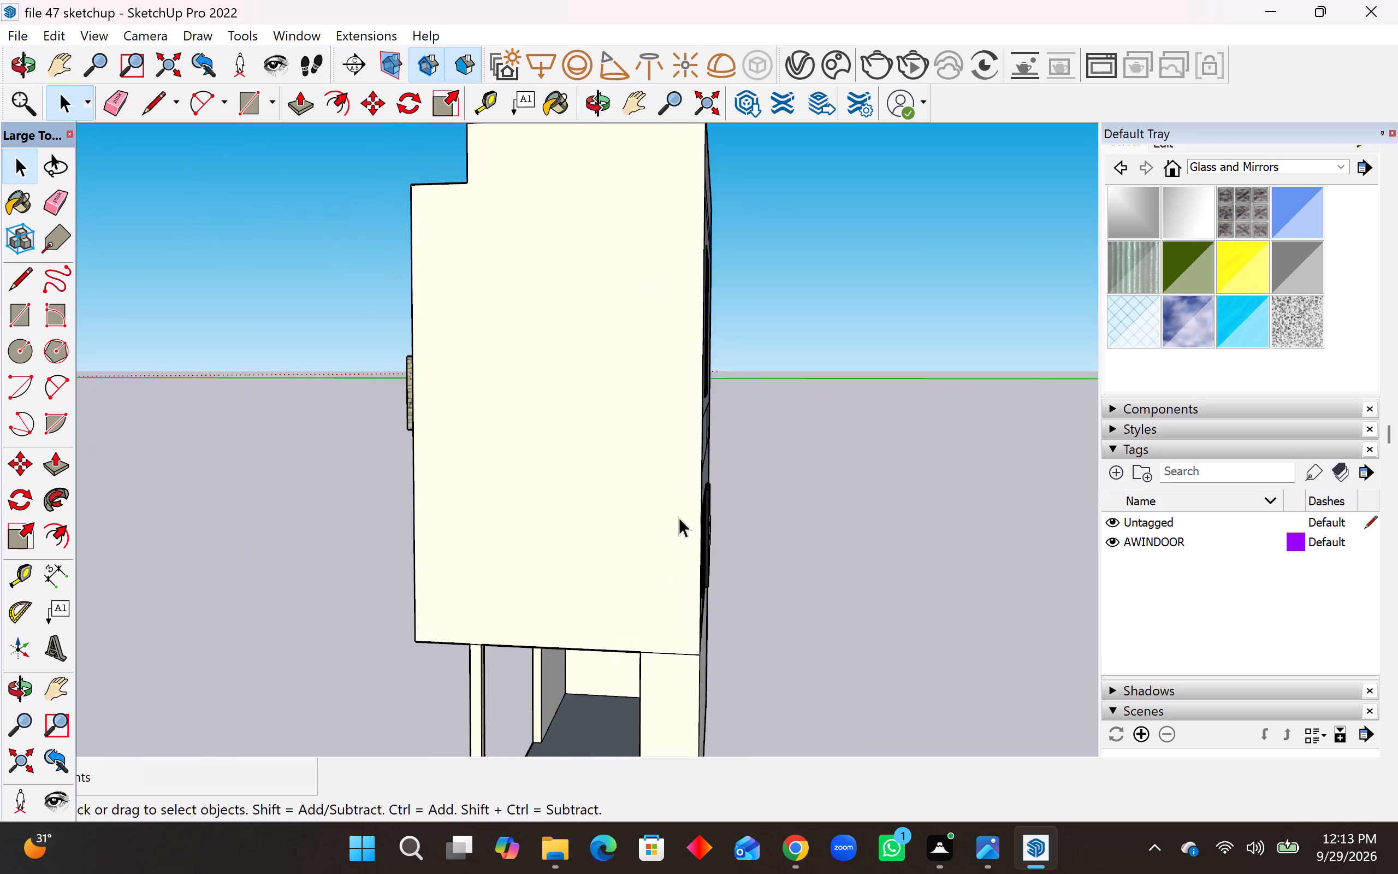
pyautogui.moveTo(306, 517); pyautogui.dragTo(953, 510, button='middle')
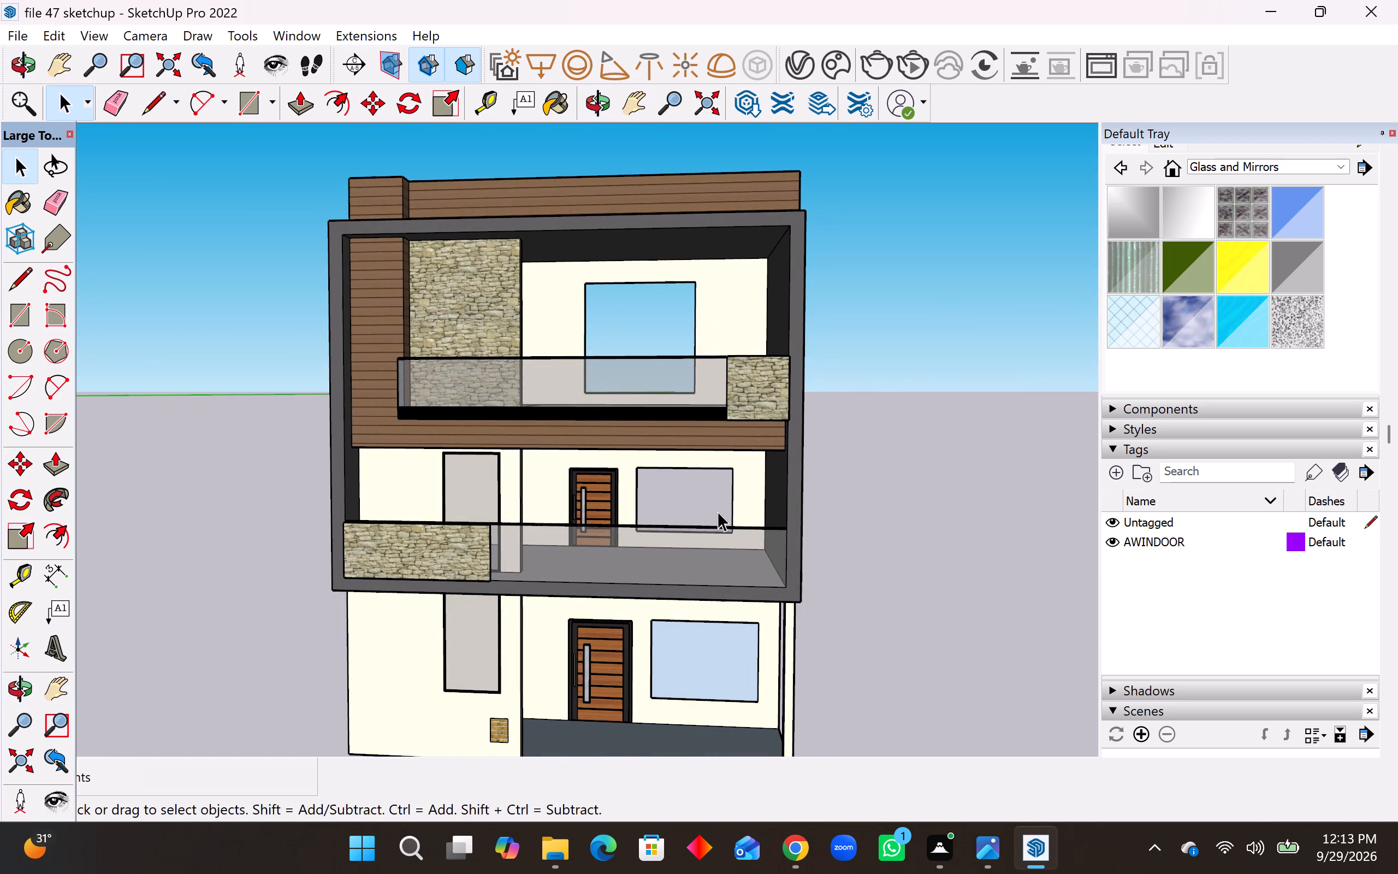
pyautogui.scroll(3, 700, 506)
pyautogui.moveTo(713, 503); pyautogui.dragTo(294, 539, button='middle')
pyautogui.moveTo(732, 514); pyautogui.dragTo(277, 497, button='middle')
pyautogui.moveTo(451, 505); pyautogui.dragTo(437, 505, button='middle')
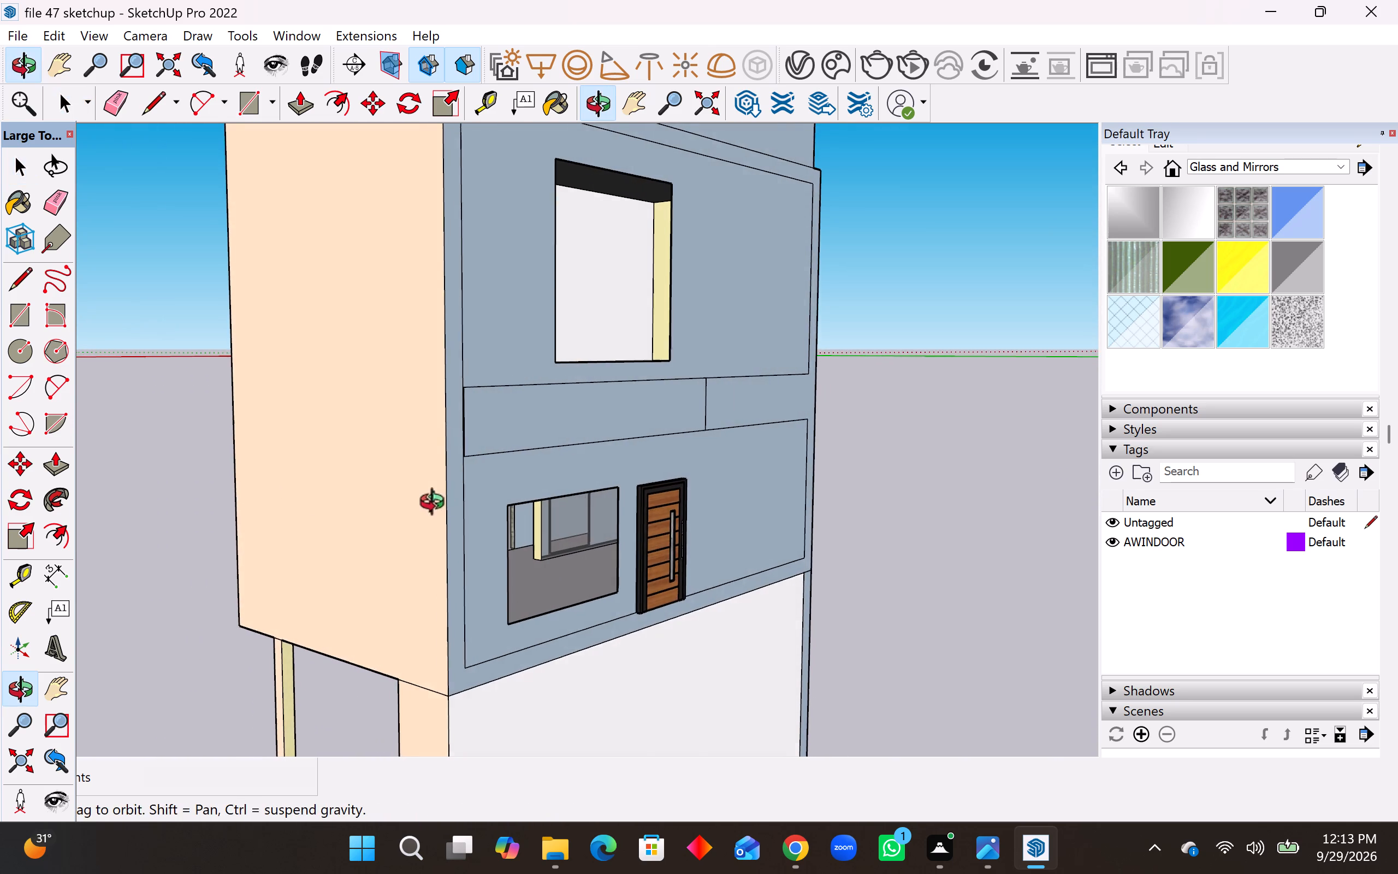
pyautogui.moveTo(437, 505); pyautogui.dragTo(405, 500, button='middle')
pyautogui.scroll(-7, 454, 498)
pyautogui.middleClick(458, 497)
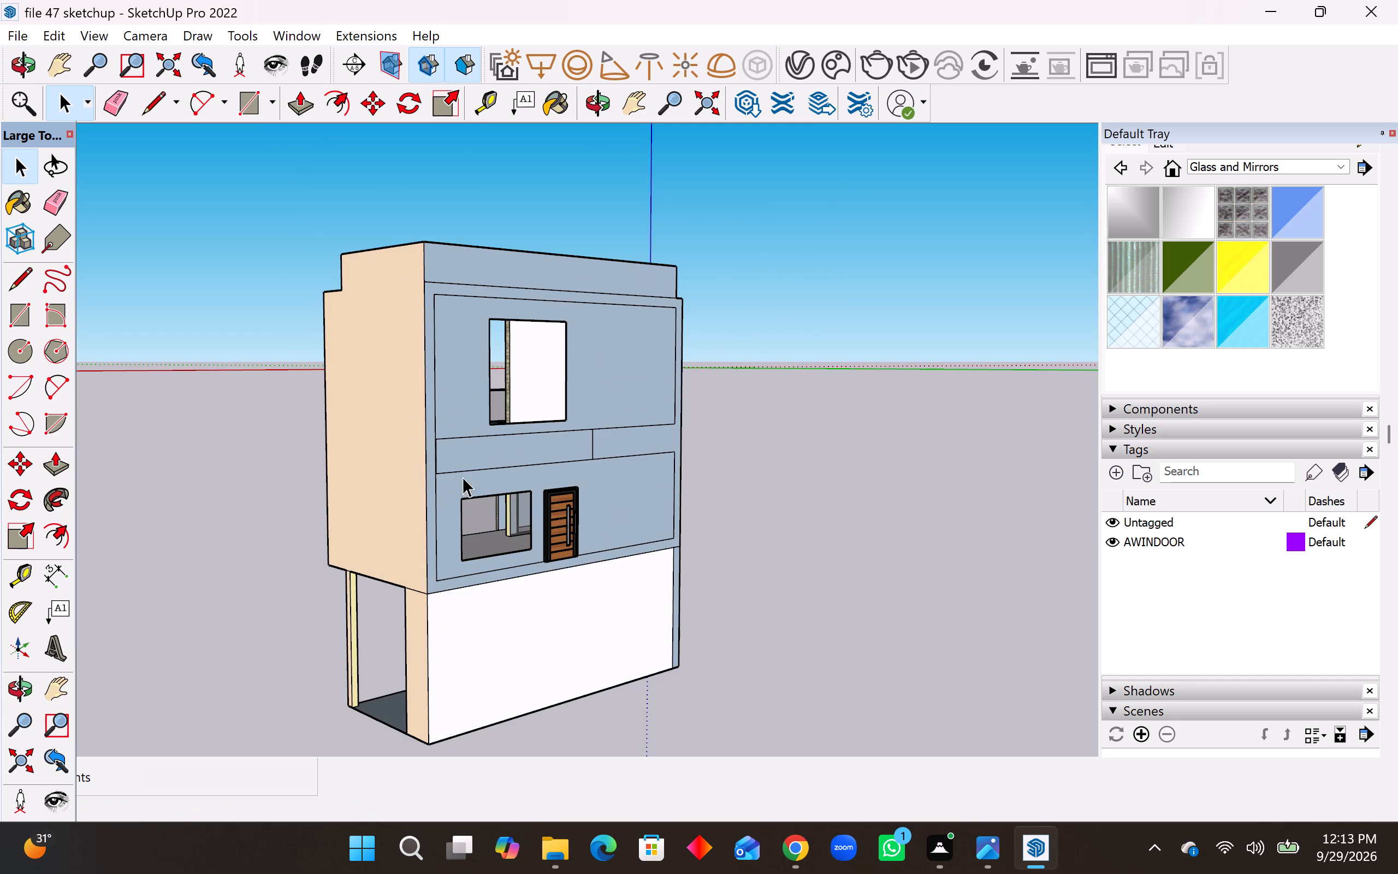
pyautogui.moveTo(466, 473); pyautogui.dragTo(632, 448, button='middle')
pyautogui.moveTo(460, 493); pyautogui.dragTo(1092, 499, button='middle')
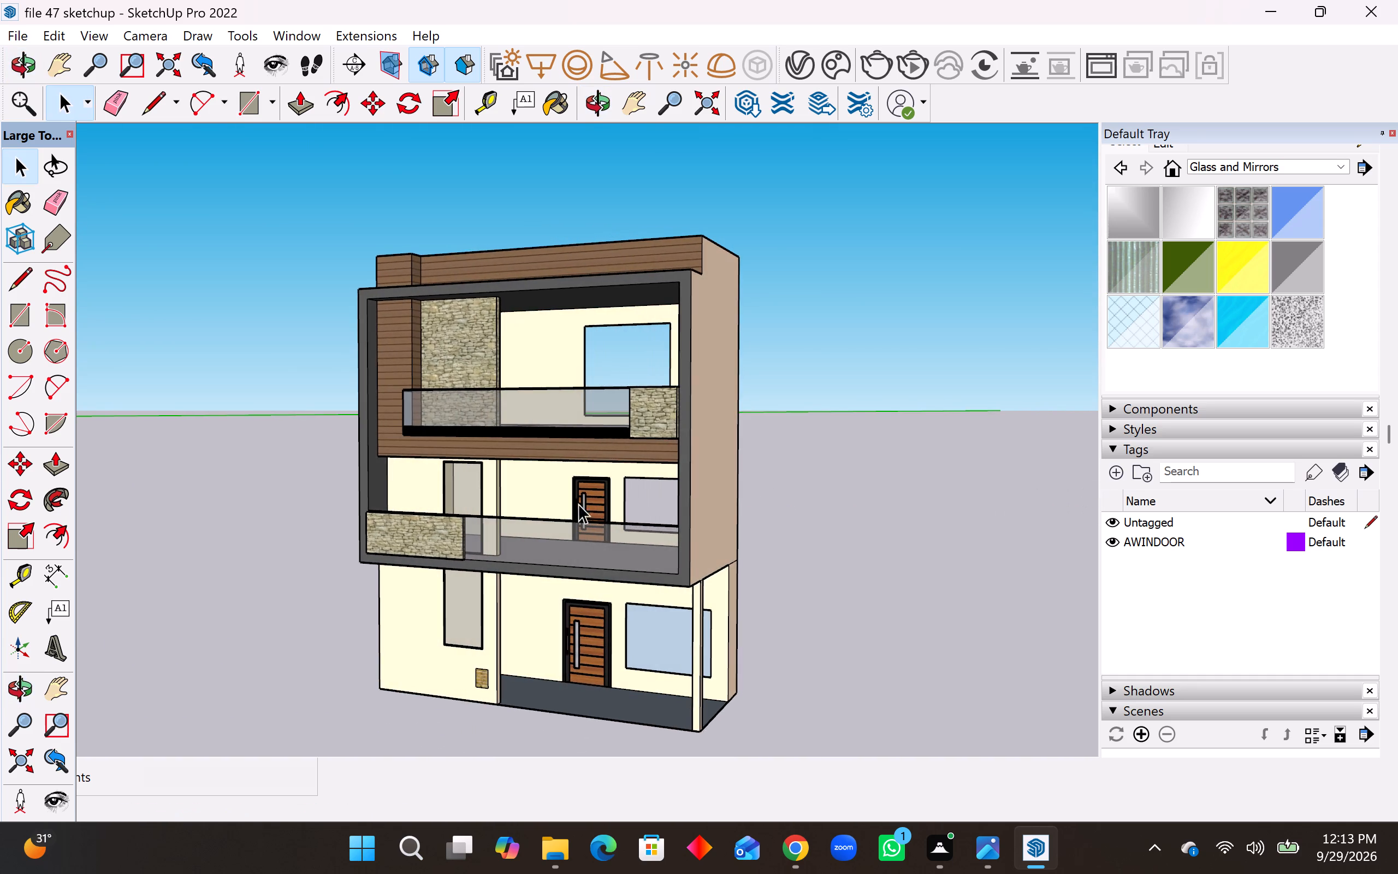
pyautogui.moveTo(578, 504); pyautogui.dragTo(679, 506, button='middle')
pyautogui.press('space')
pyautogui.scroll(4, 532, 483)
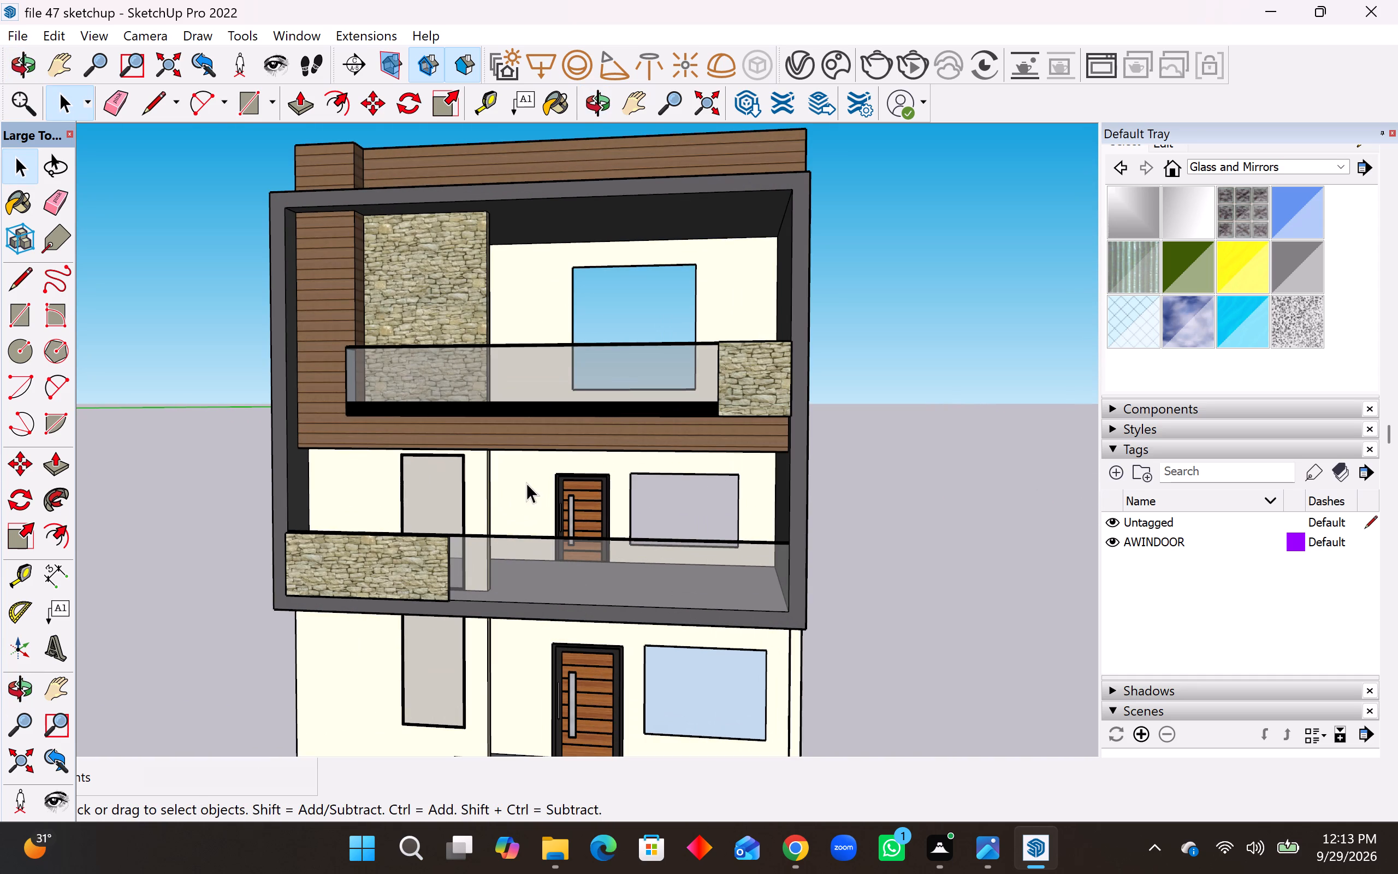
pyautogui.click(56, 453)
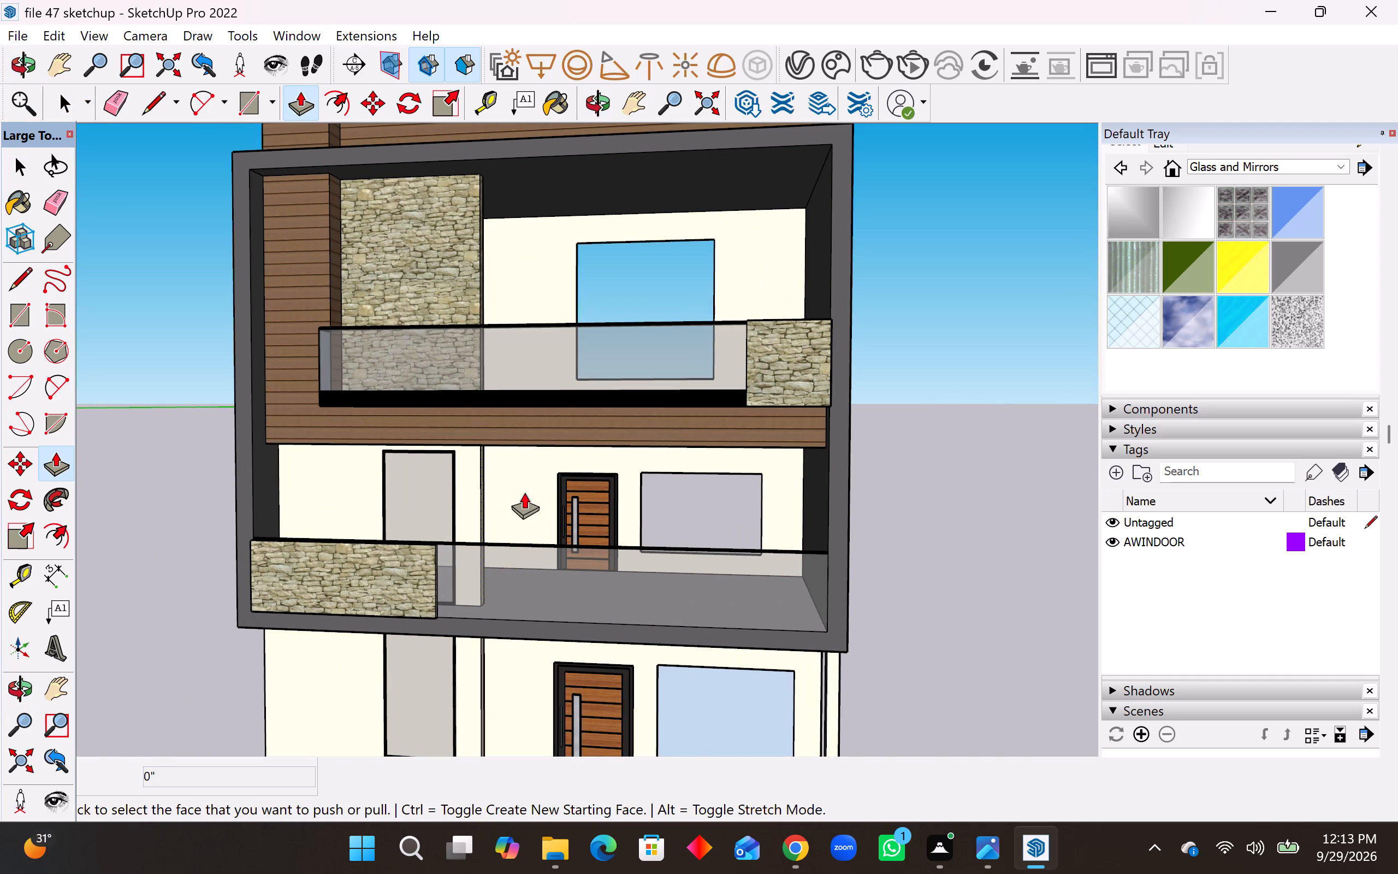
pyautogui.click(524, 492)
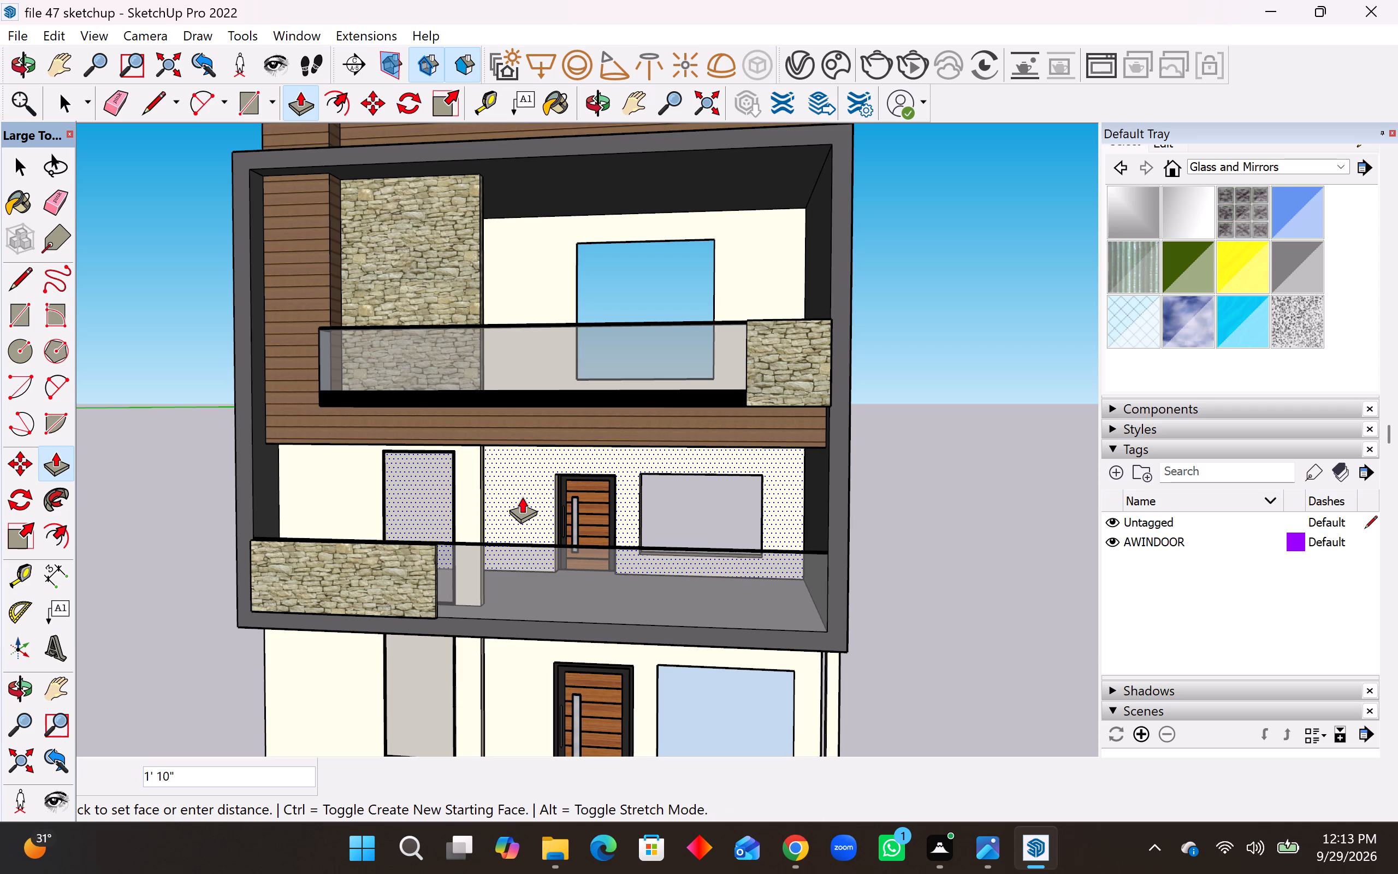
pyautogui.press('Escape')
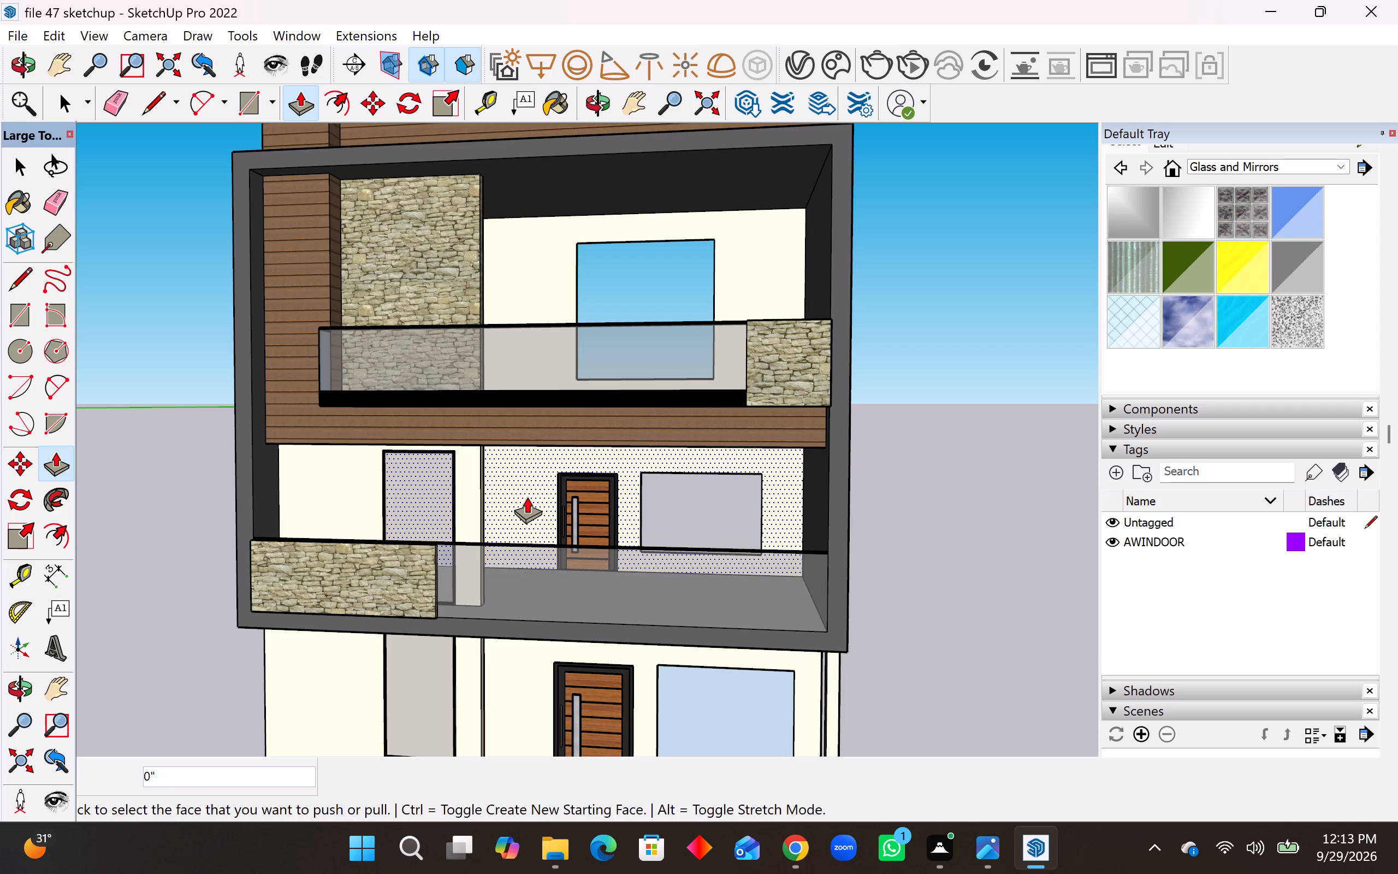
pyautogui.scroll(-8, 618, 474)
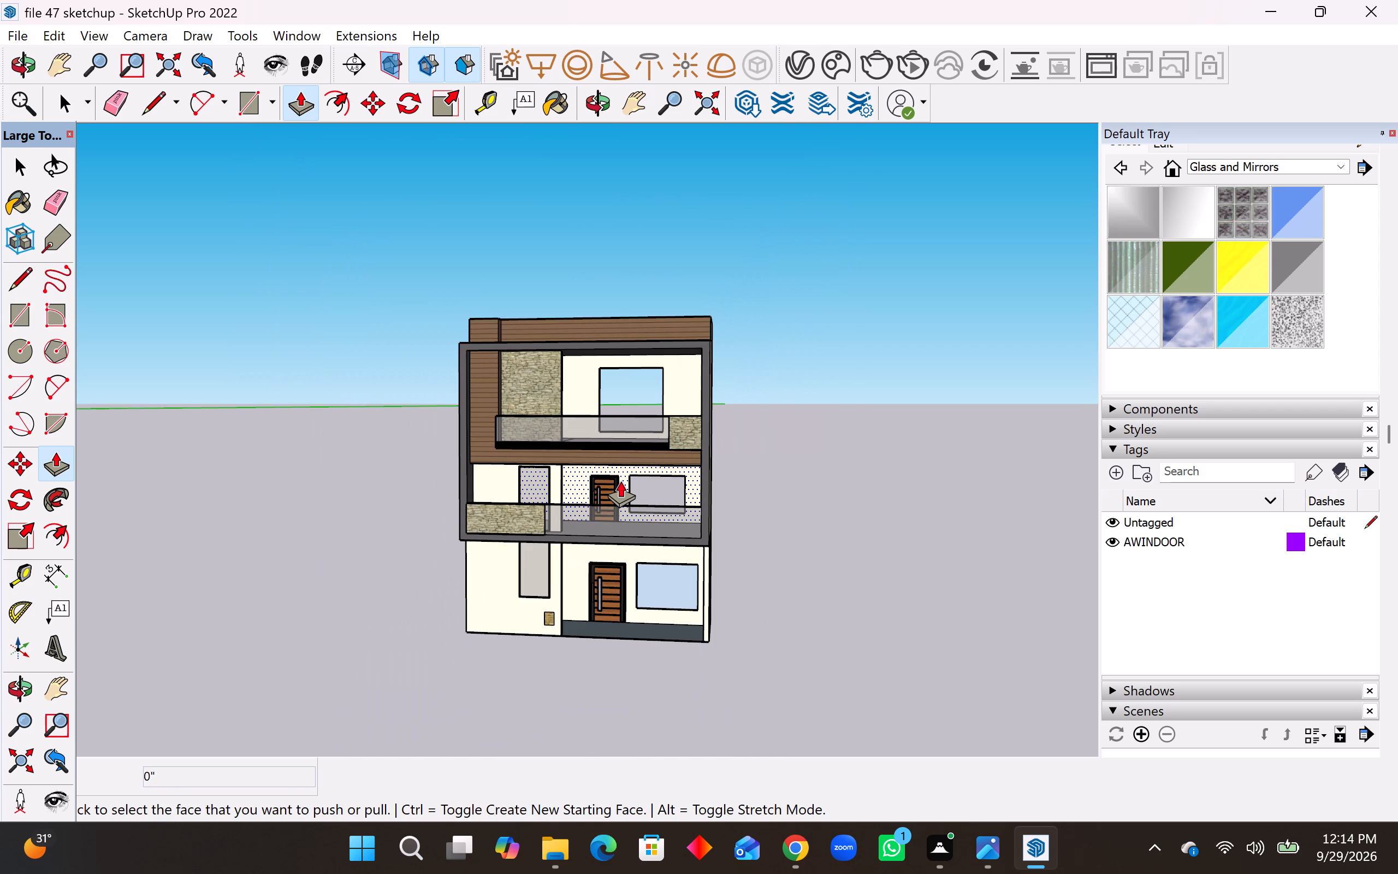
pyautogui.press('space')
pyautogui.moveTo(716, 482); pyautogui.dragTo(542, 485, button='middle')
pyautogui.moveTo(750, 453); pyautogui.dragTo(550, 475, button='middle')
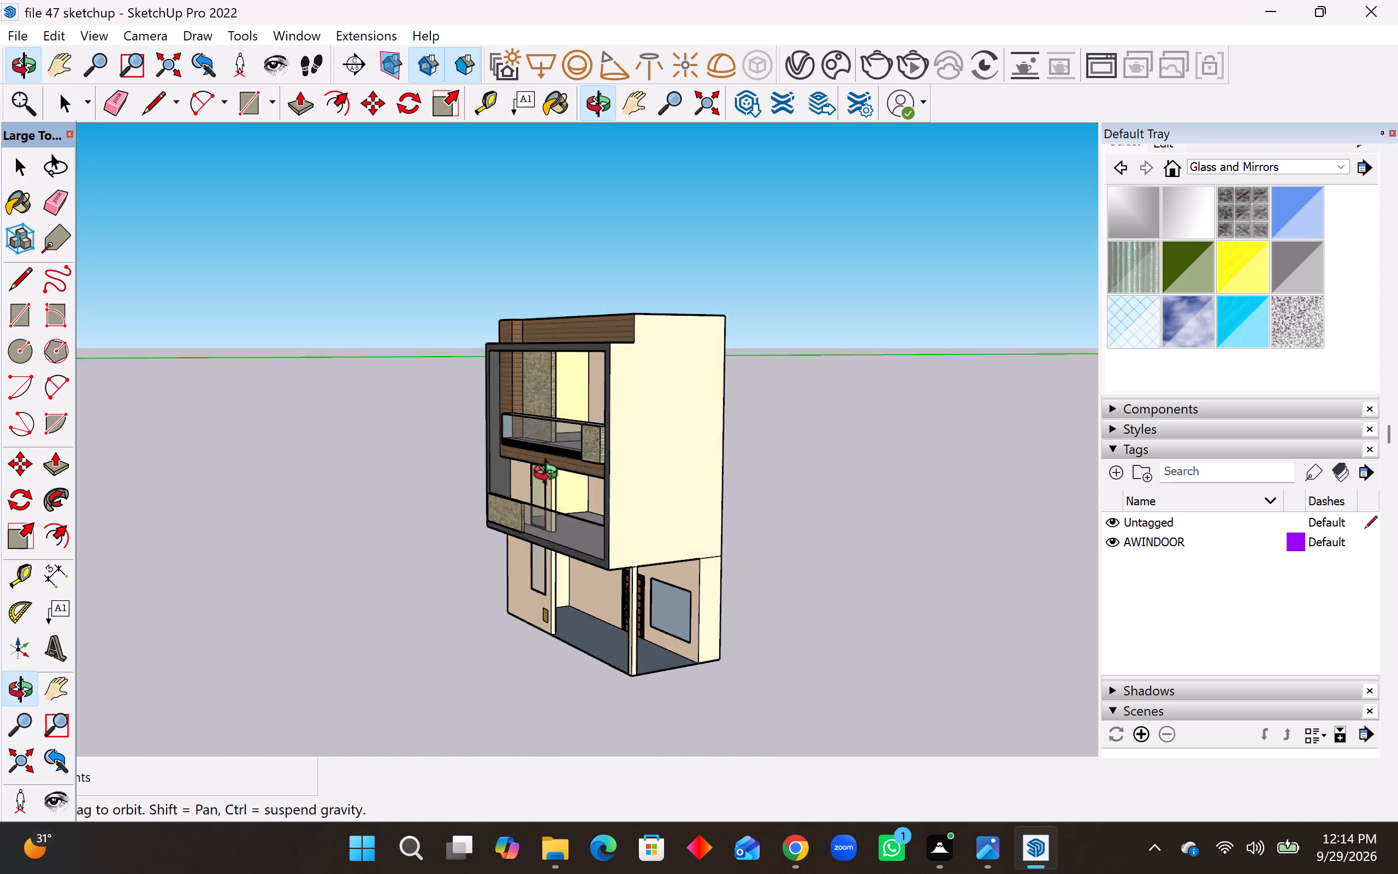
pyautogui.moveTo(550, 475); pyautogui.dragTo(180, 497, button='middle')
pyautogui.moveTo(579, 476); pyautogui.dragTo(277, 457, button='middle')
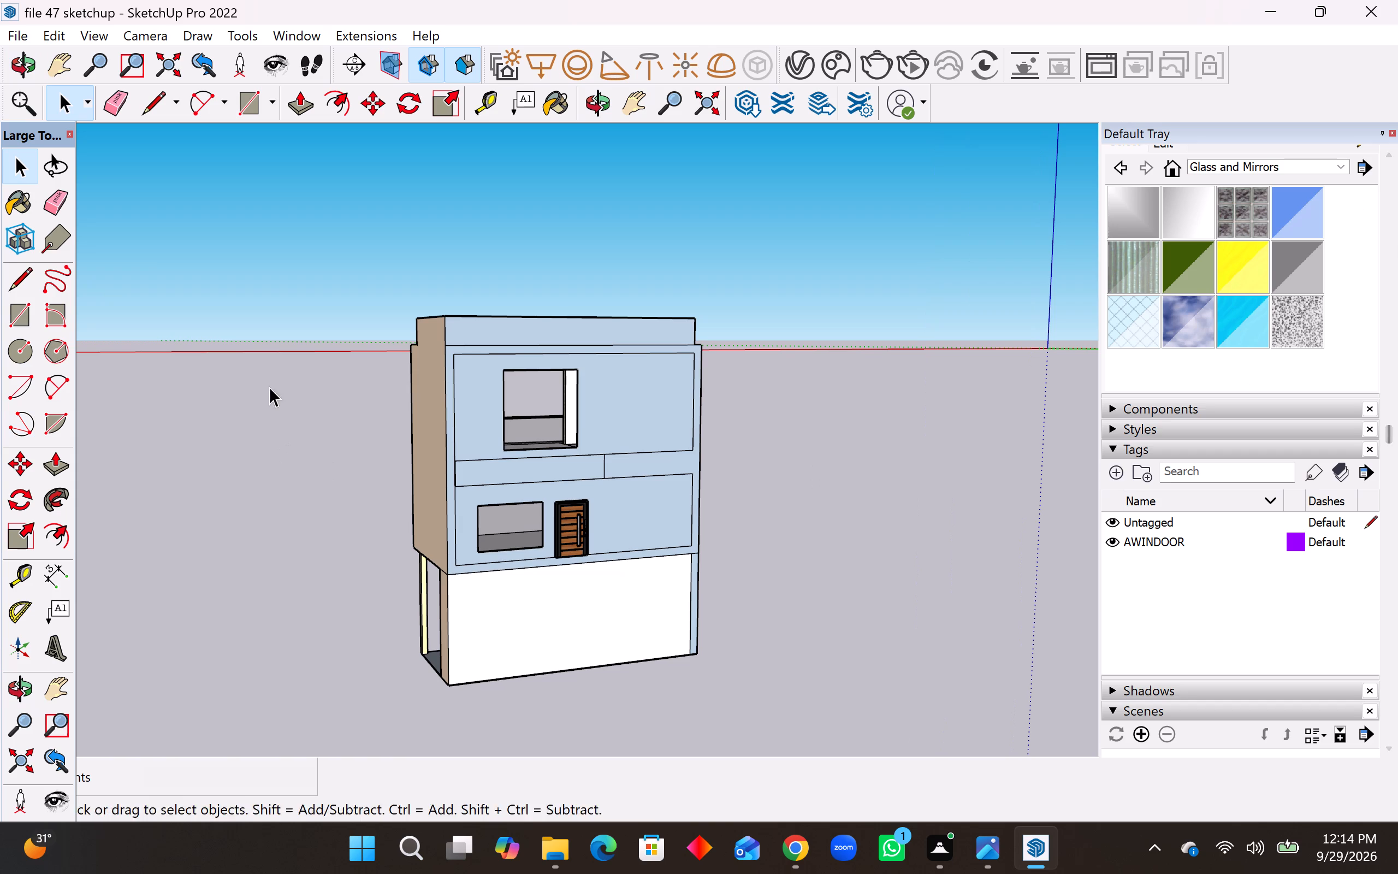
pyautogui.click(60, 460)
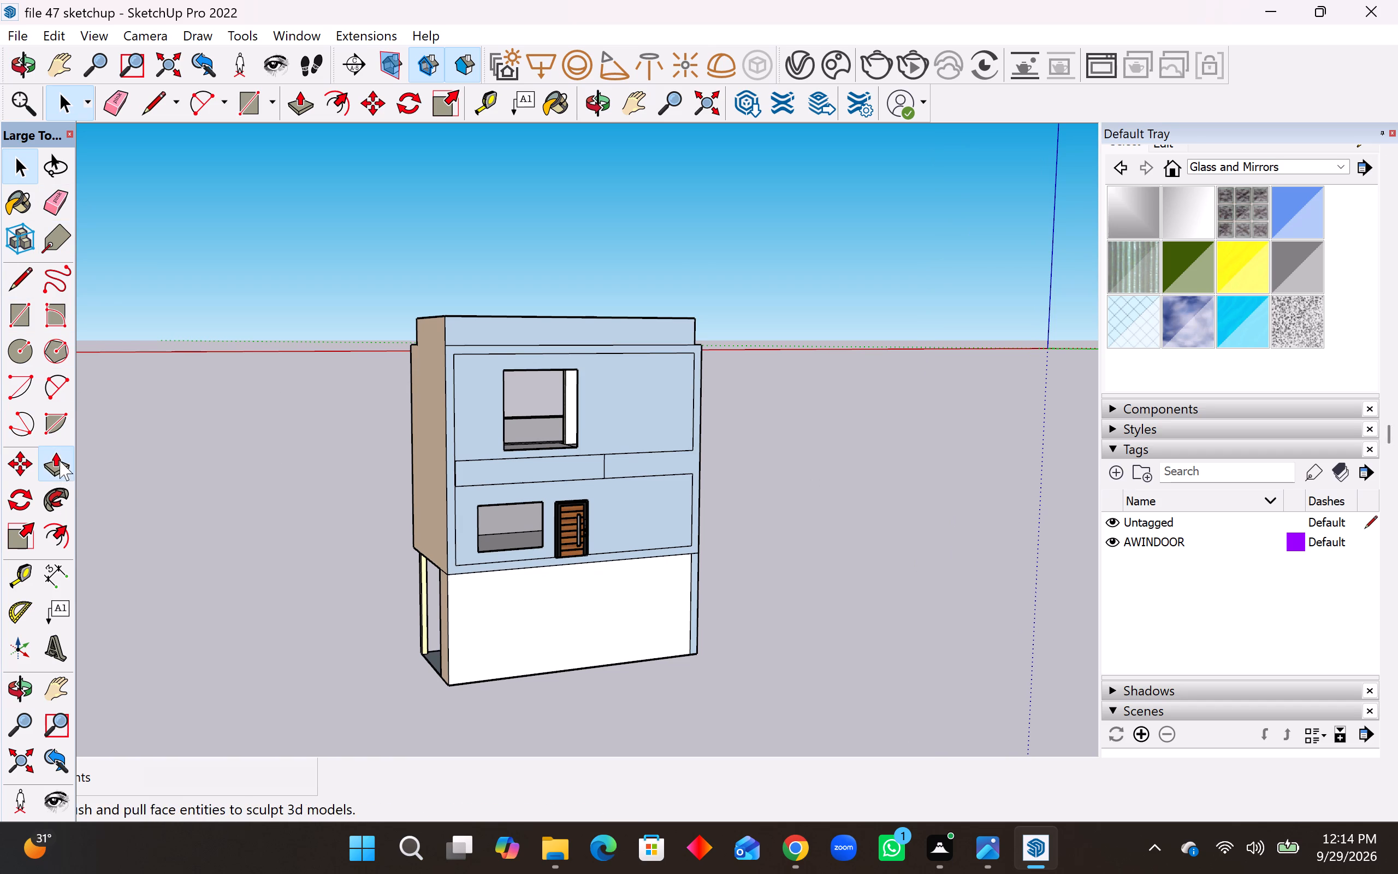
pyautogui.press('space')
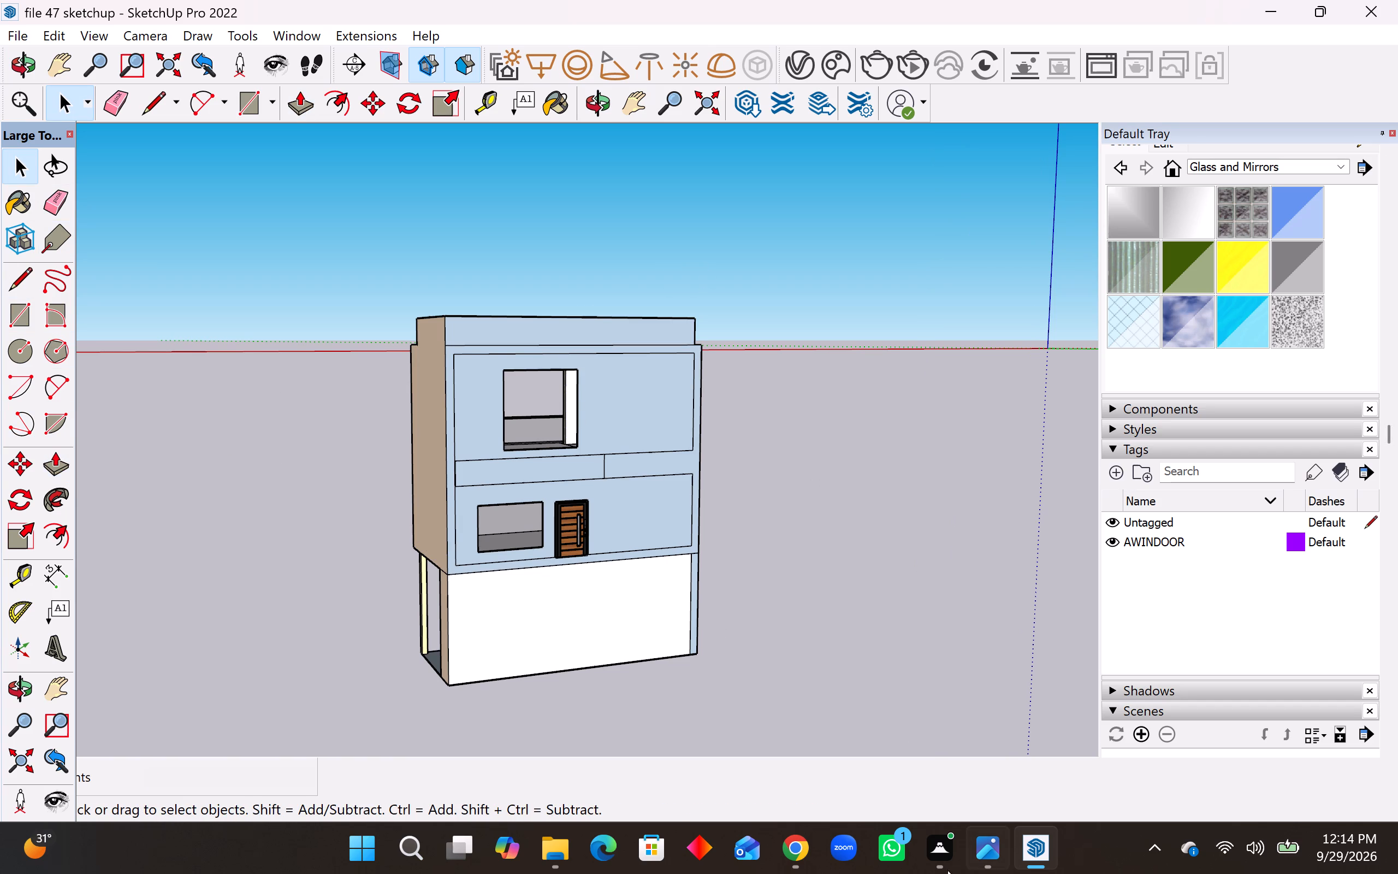
# Open the model import, look through the Downloads folder for a window file, and close the import without choosing one.
pyautogui.click(15, 37)
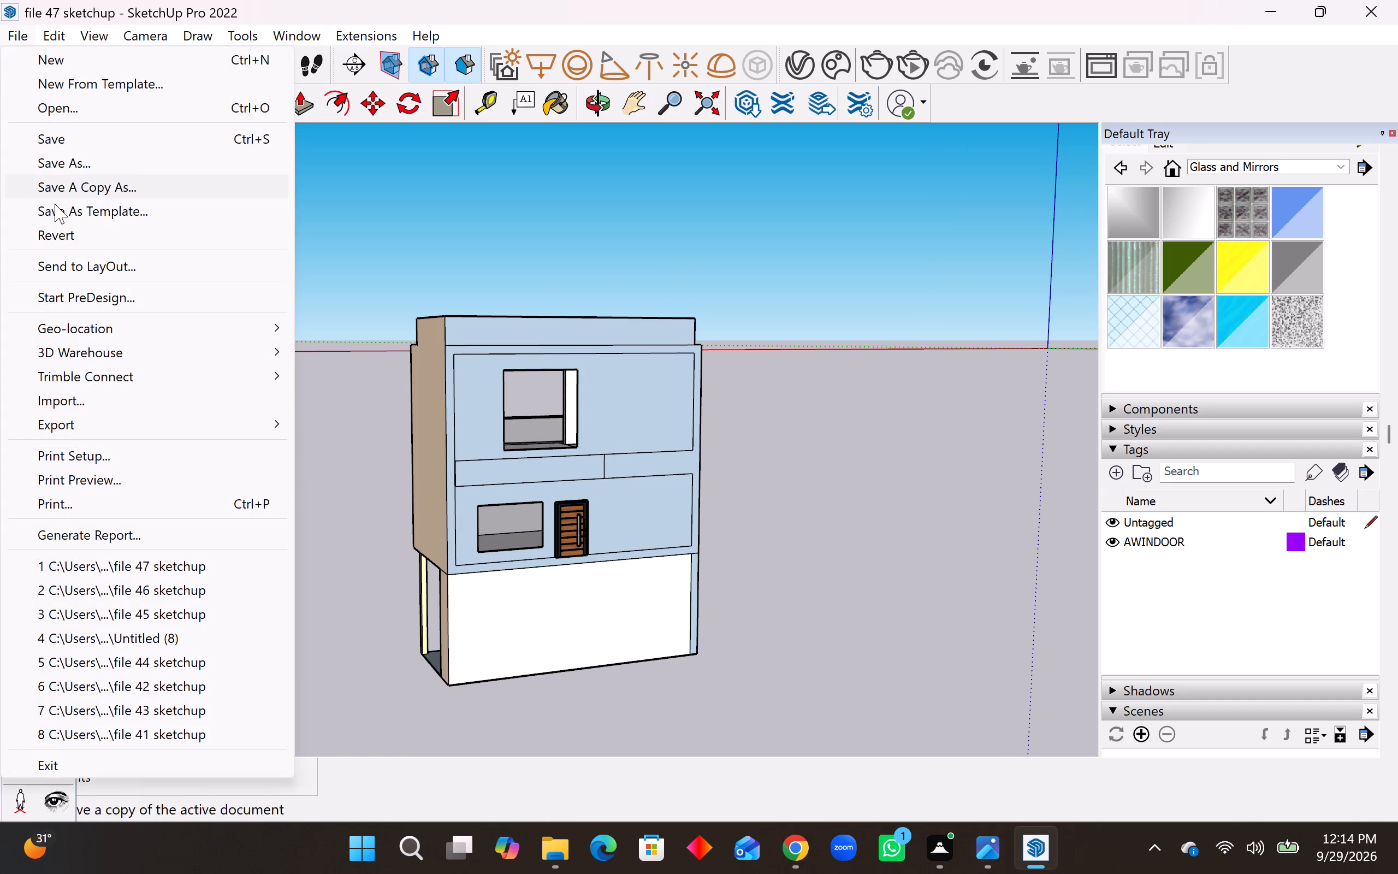
pyautogui.click(99, 392)
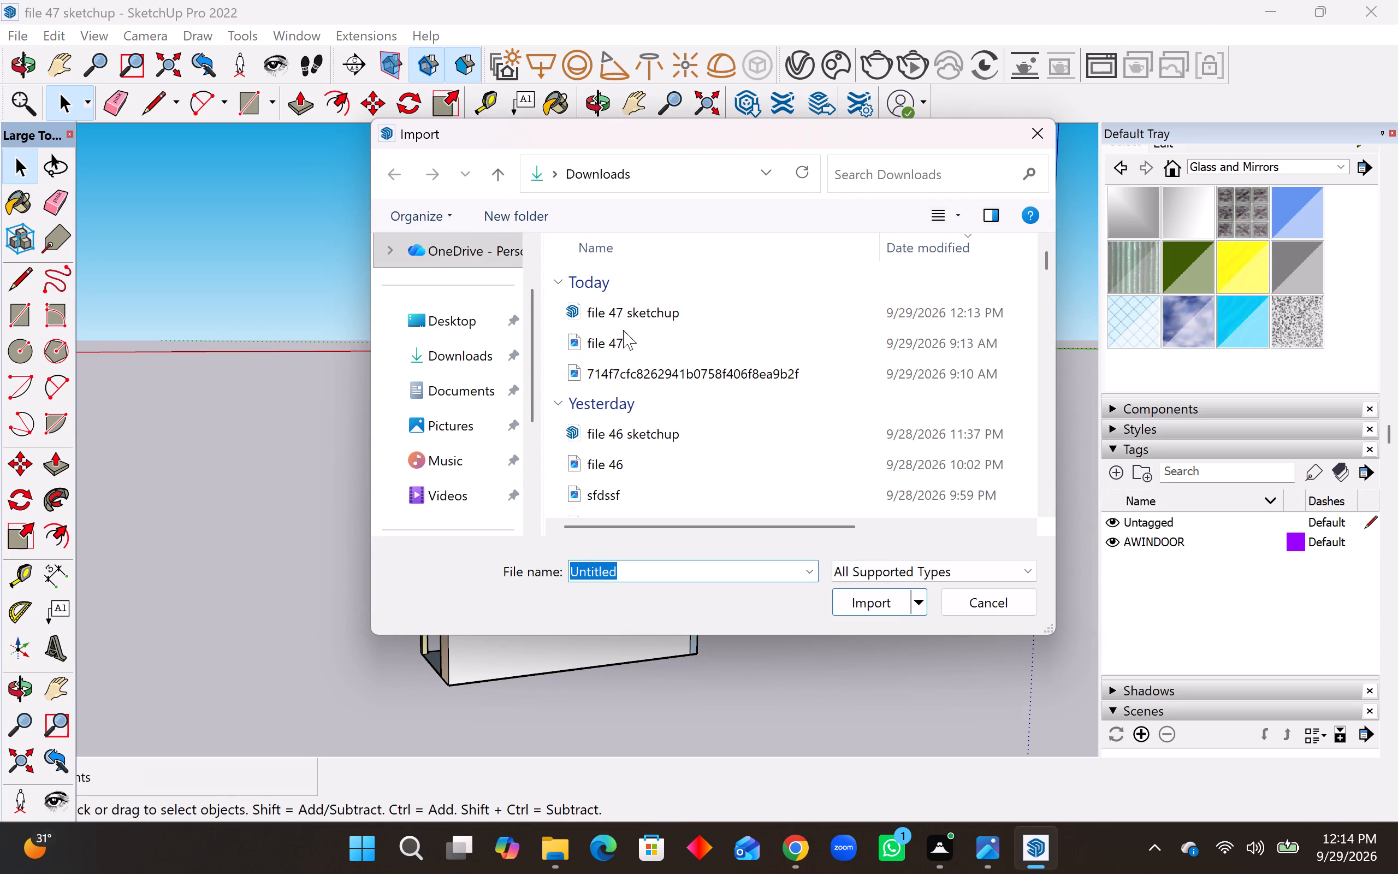
pyautogui.scroll(-3, 637, 357)
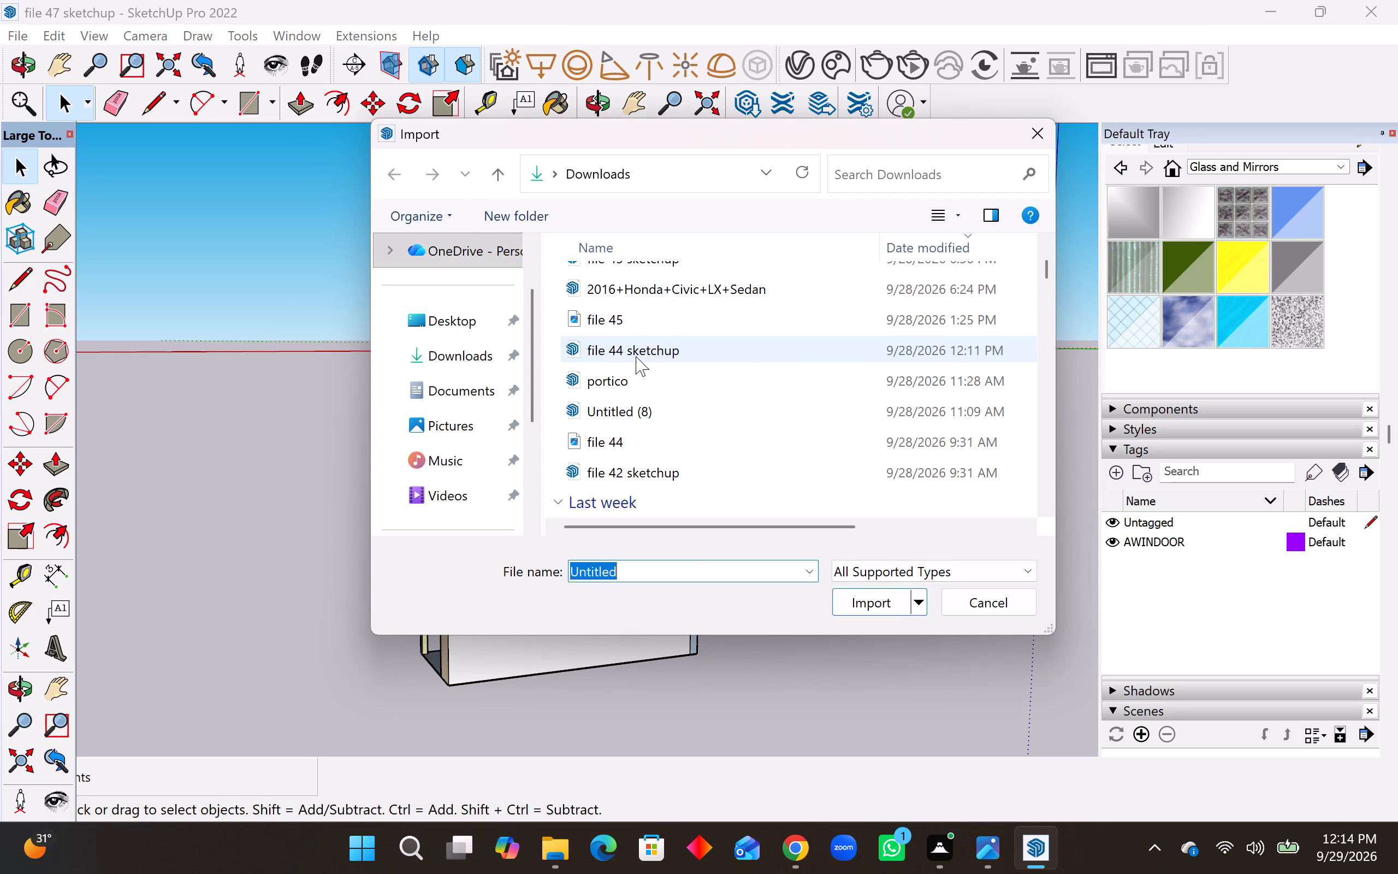
pyautogui.scroll(9, 635, 356)
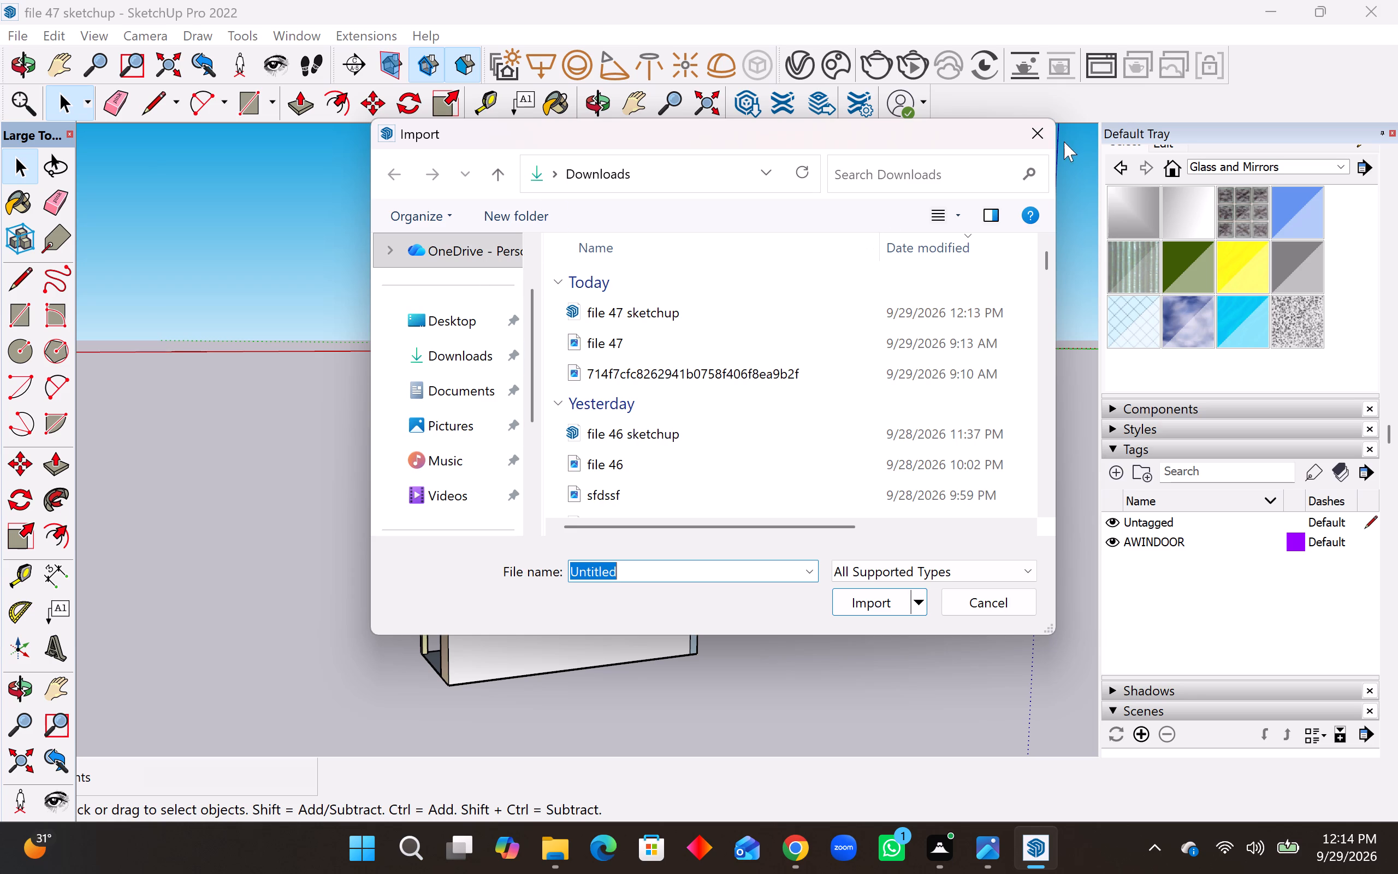
pyautogui.moveTo(1047, 138); pyautogui.dragTo(1044, 143)
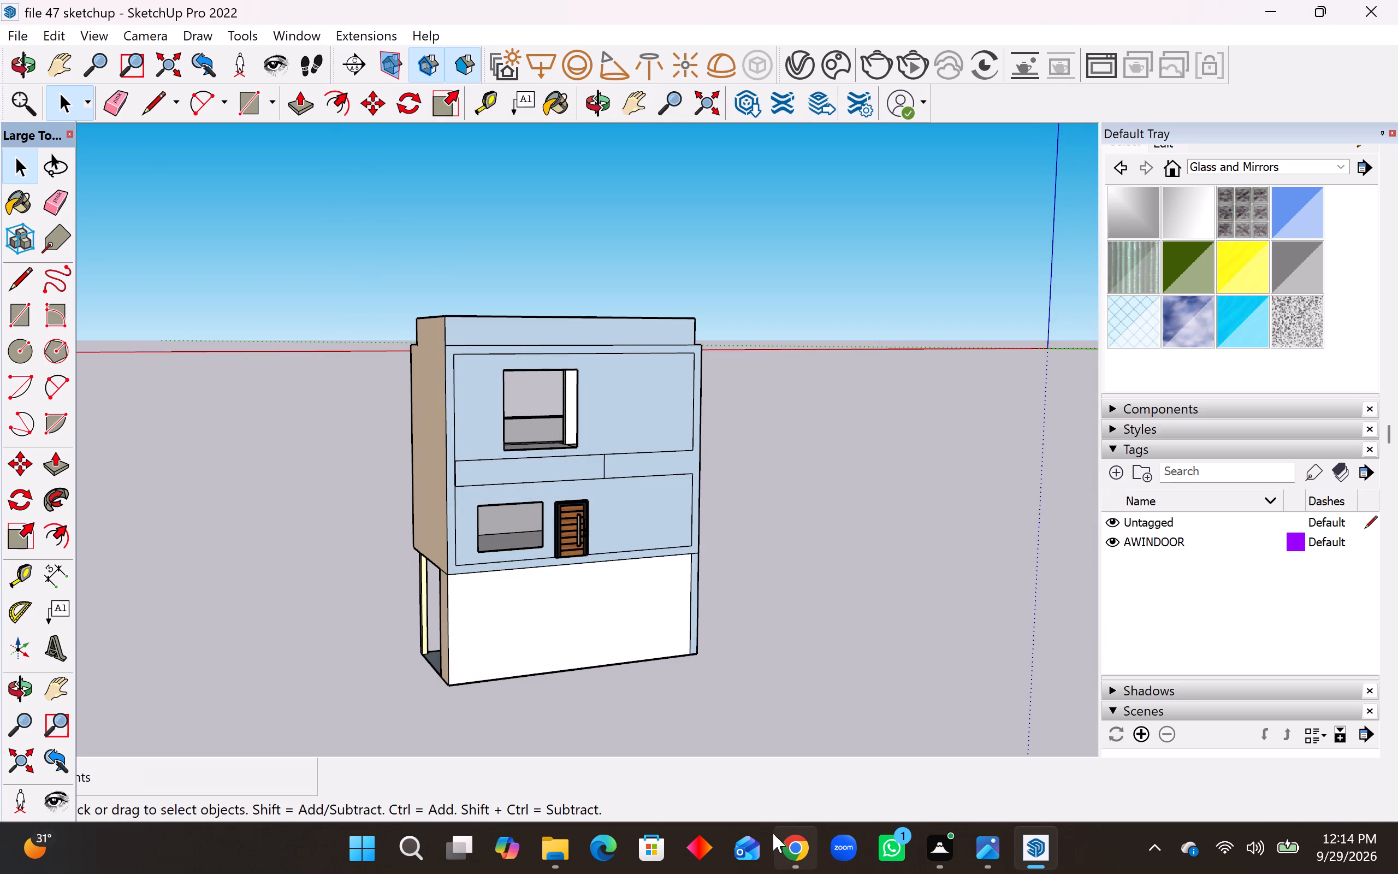
# Switch to Chrome, browse the 3D Warehouse glass window results and download Window 5'x4' glass as a SketchUp file.
pyautogui.click(793, 860)
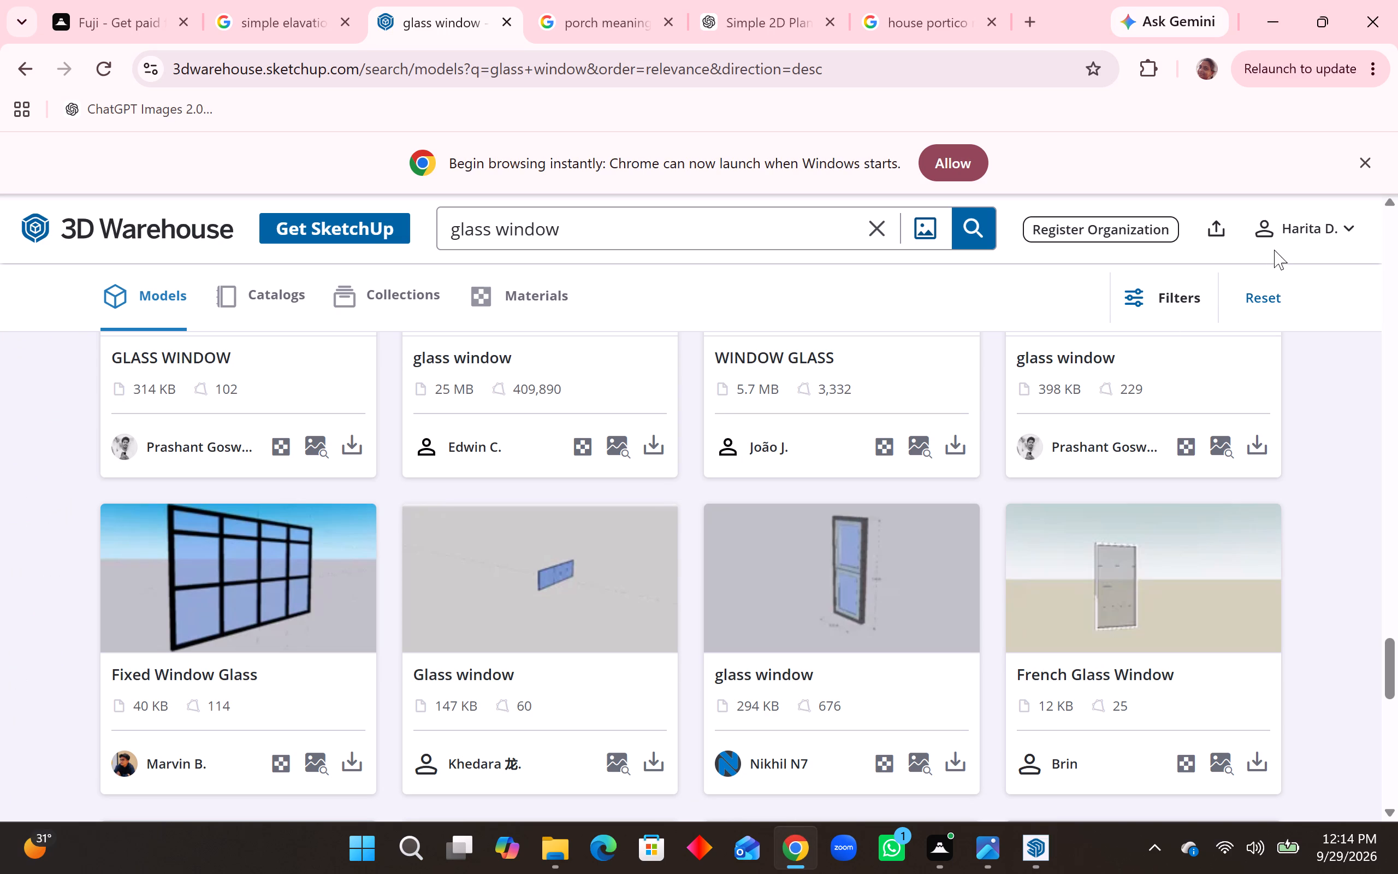
pyautogui.scroll(14, 703, 606)
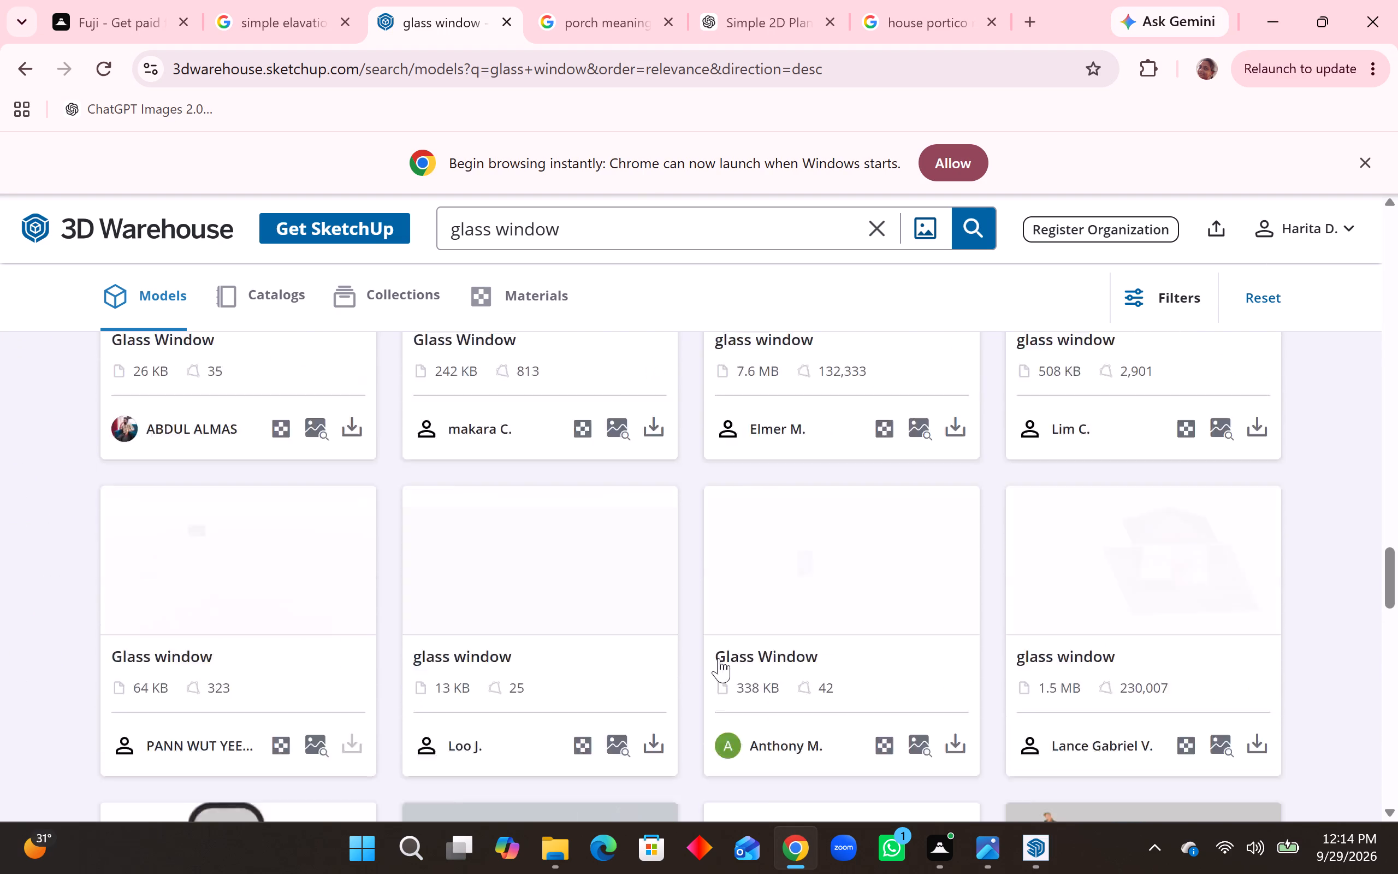
pyautogui.scroll(20, 719, 658)
pyautogui.scroll(9, 719, 658)
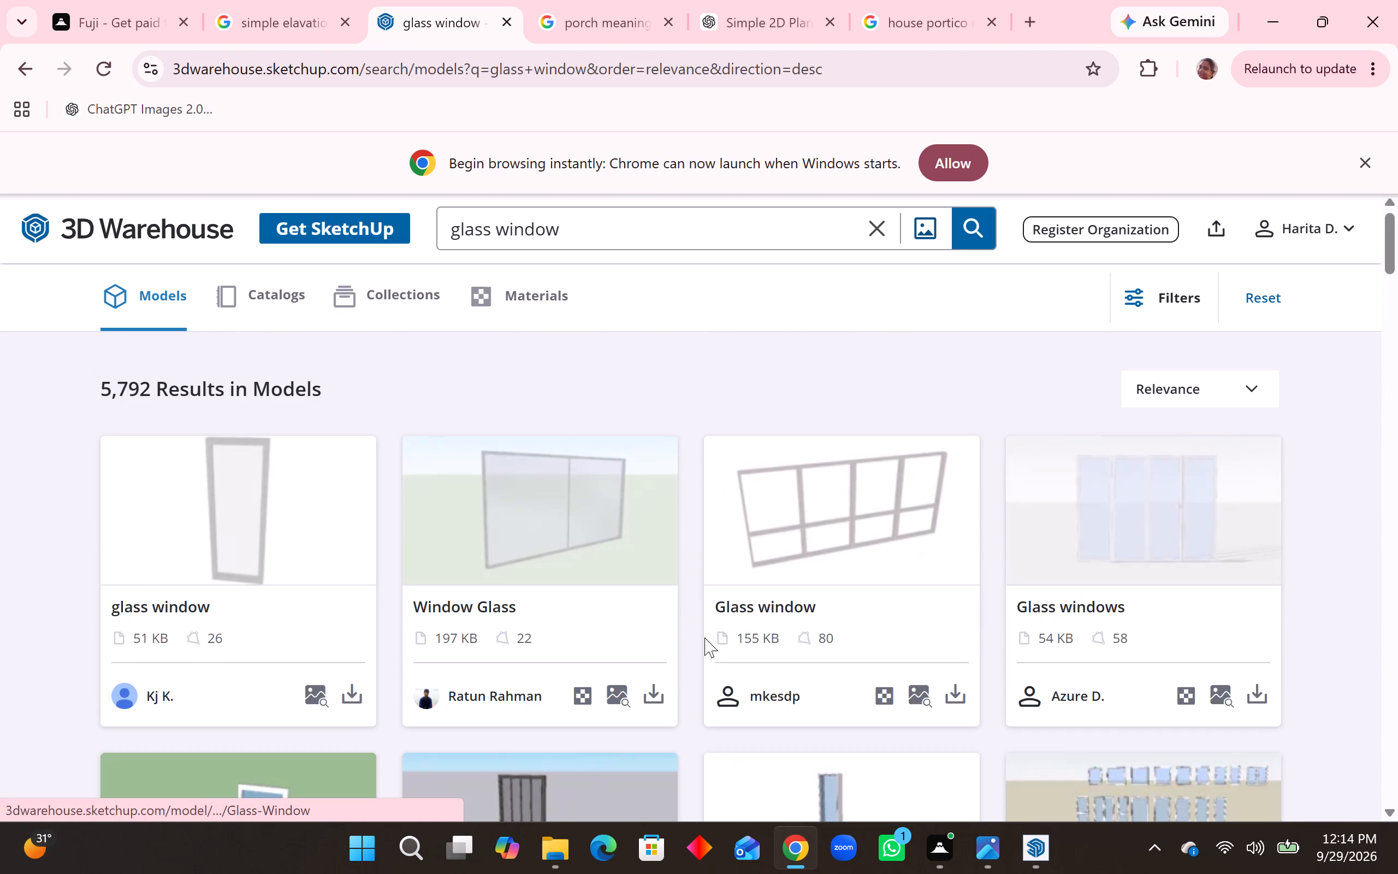
pyautogui.scroll(2, 704, 637)
pyautogui.scroll(-2, 719, 587)
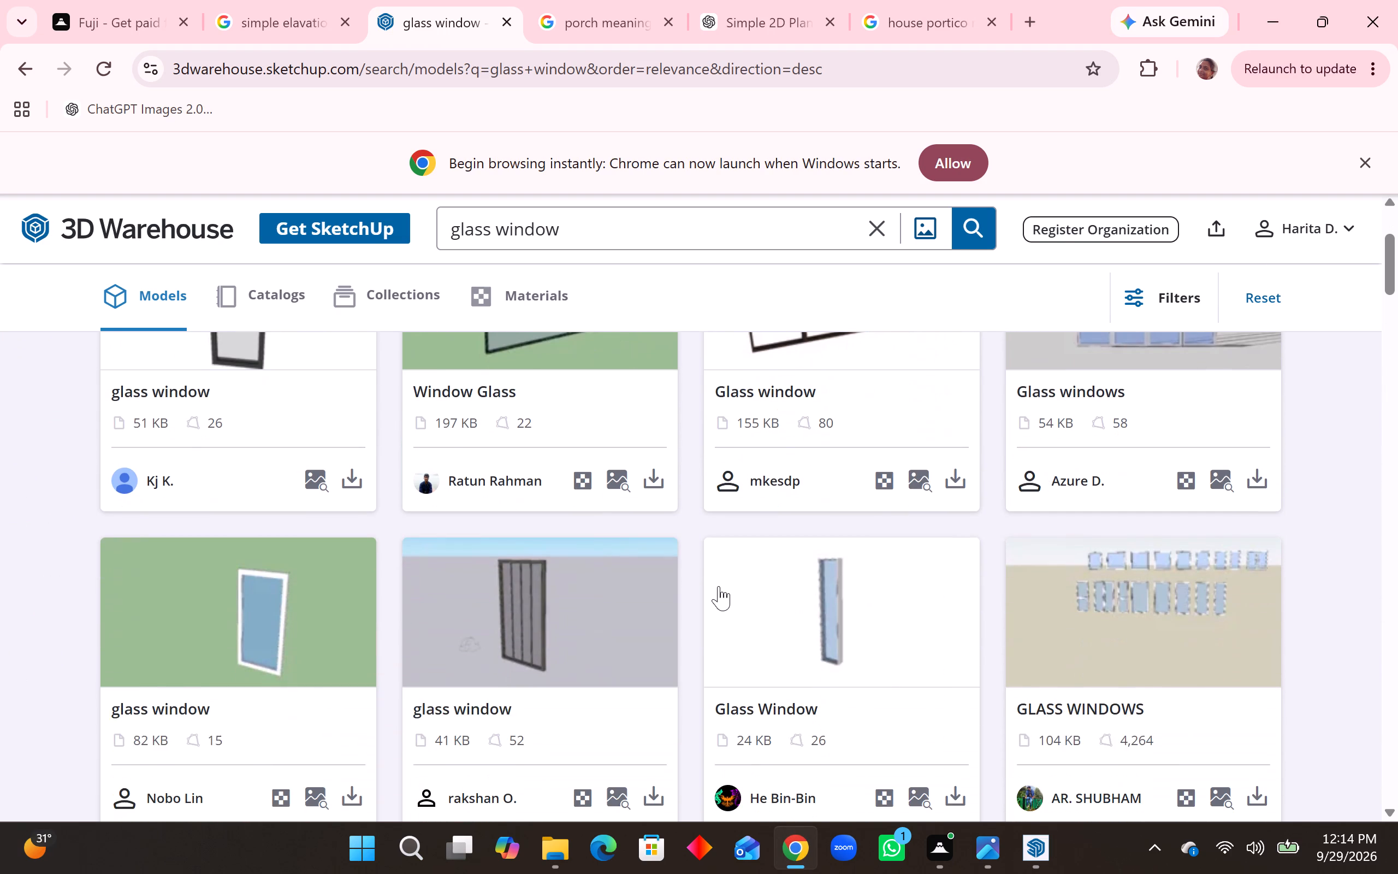
pyautogui.scroll(-2, 719, 586)
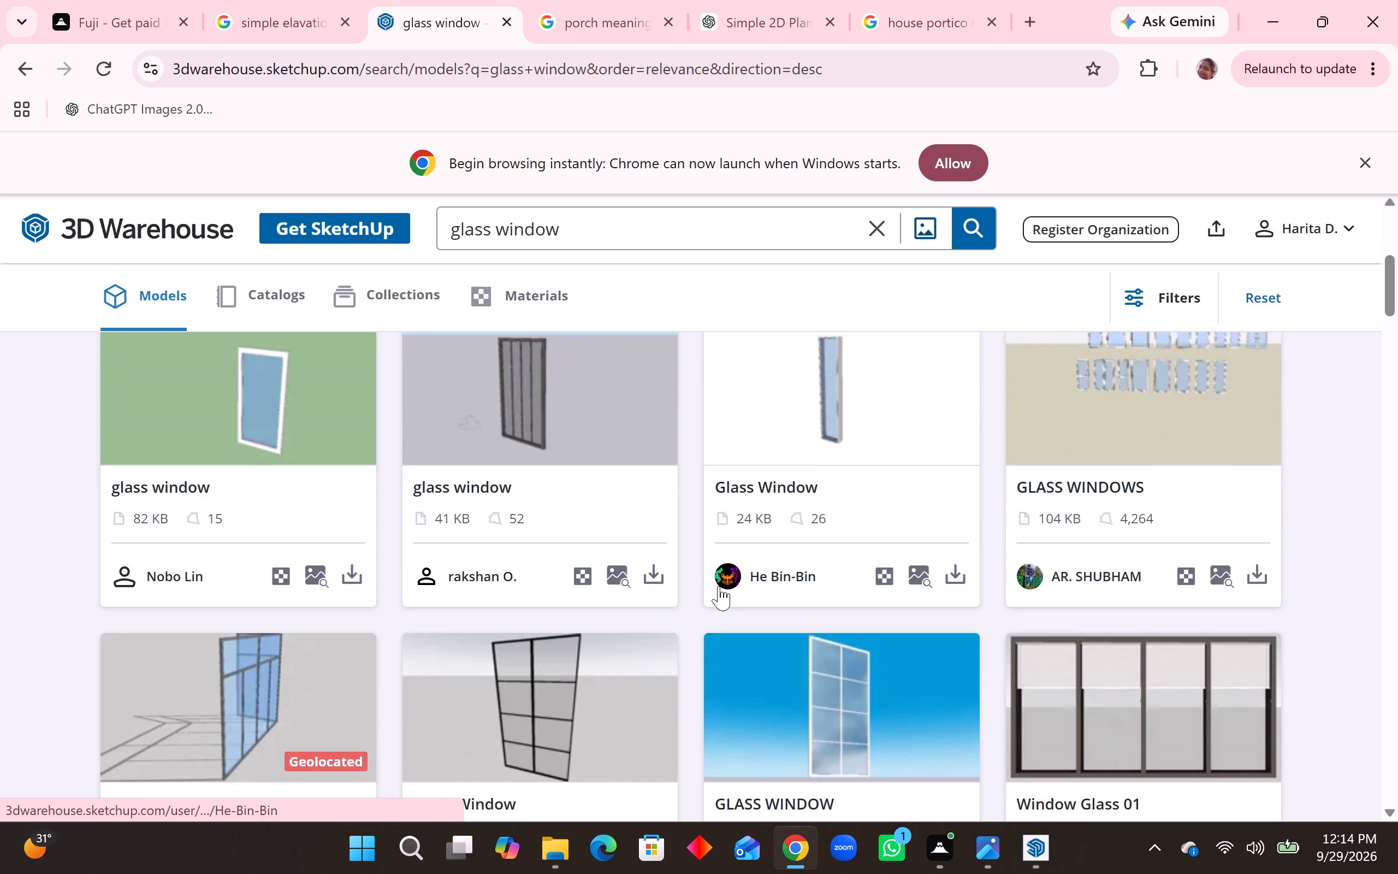
pyautogui.scroll(-3, 719, 586)
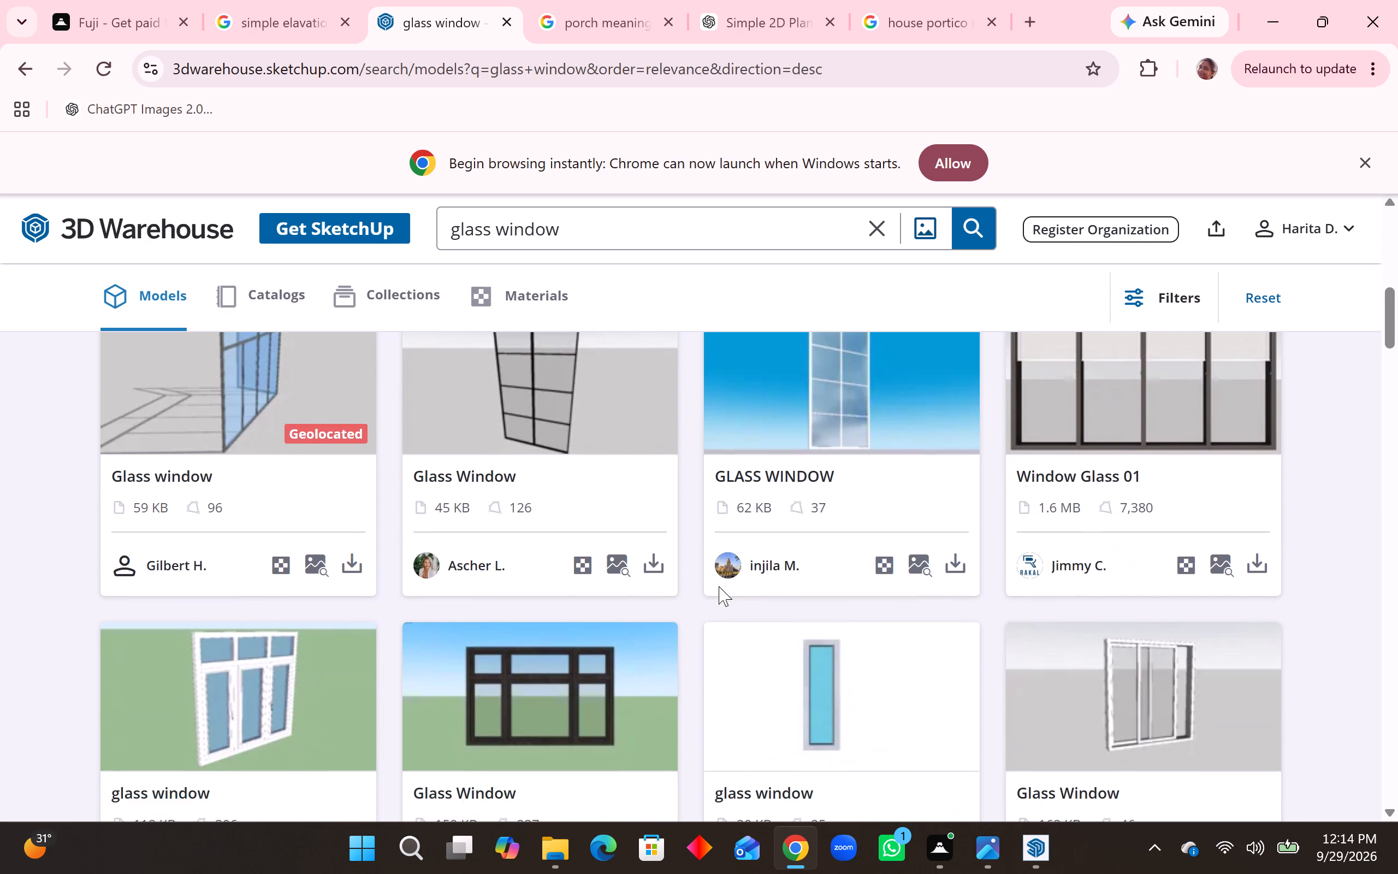
pyautogui.scroll(-3, 719, 586)
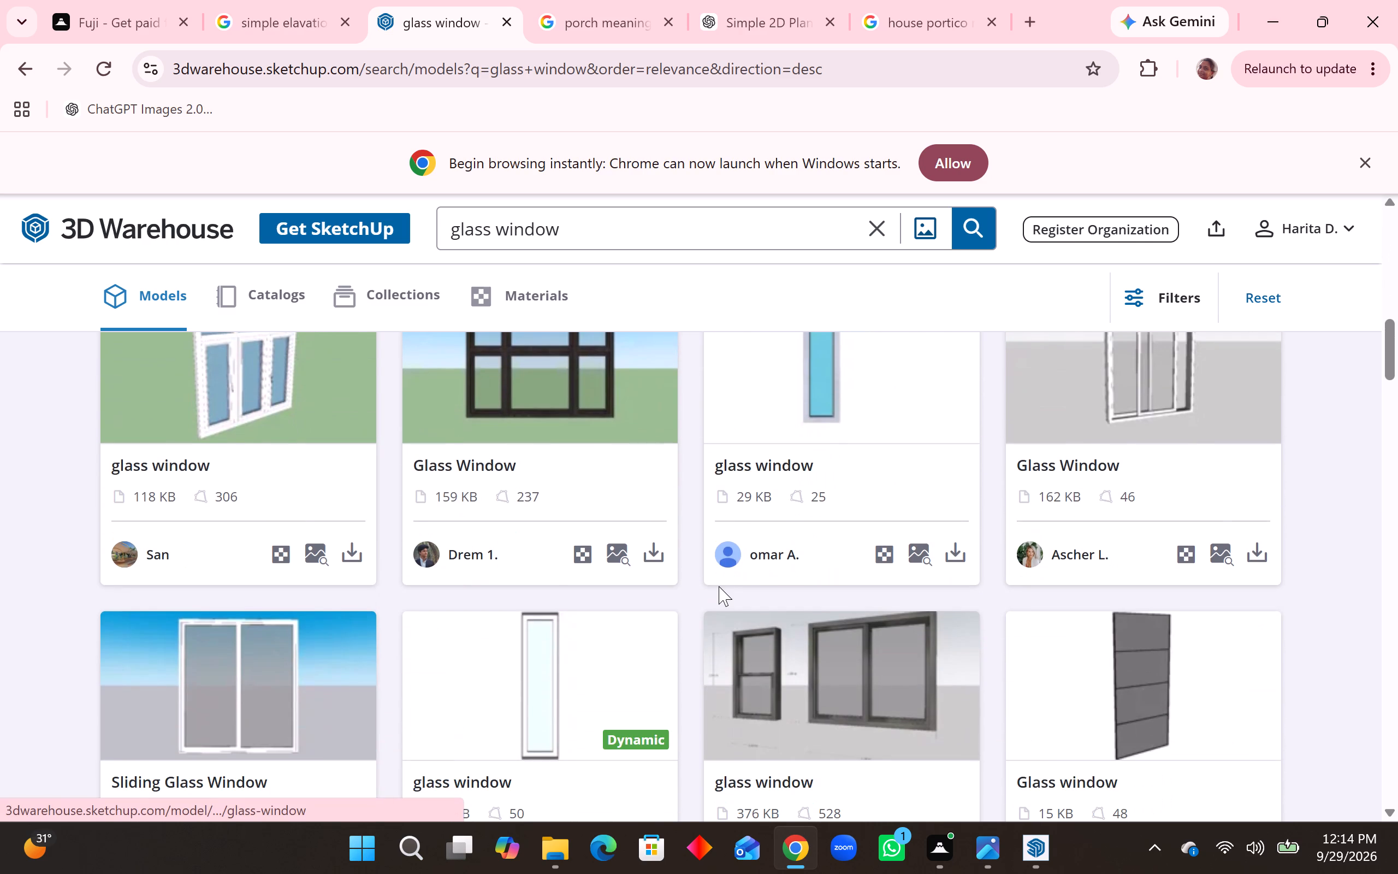
pyautogui.scroll(-4, 719, 586)
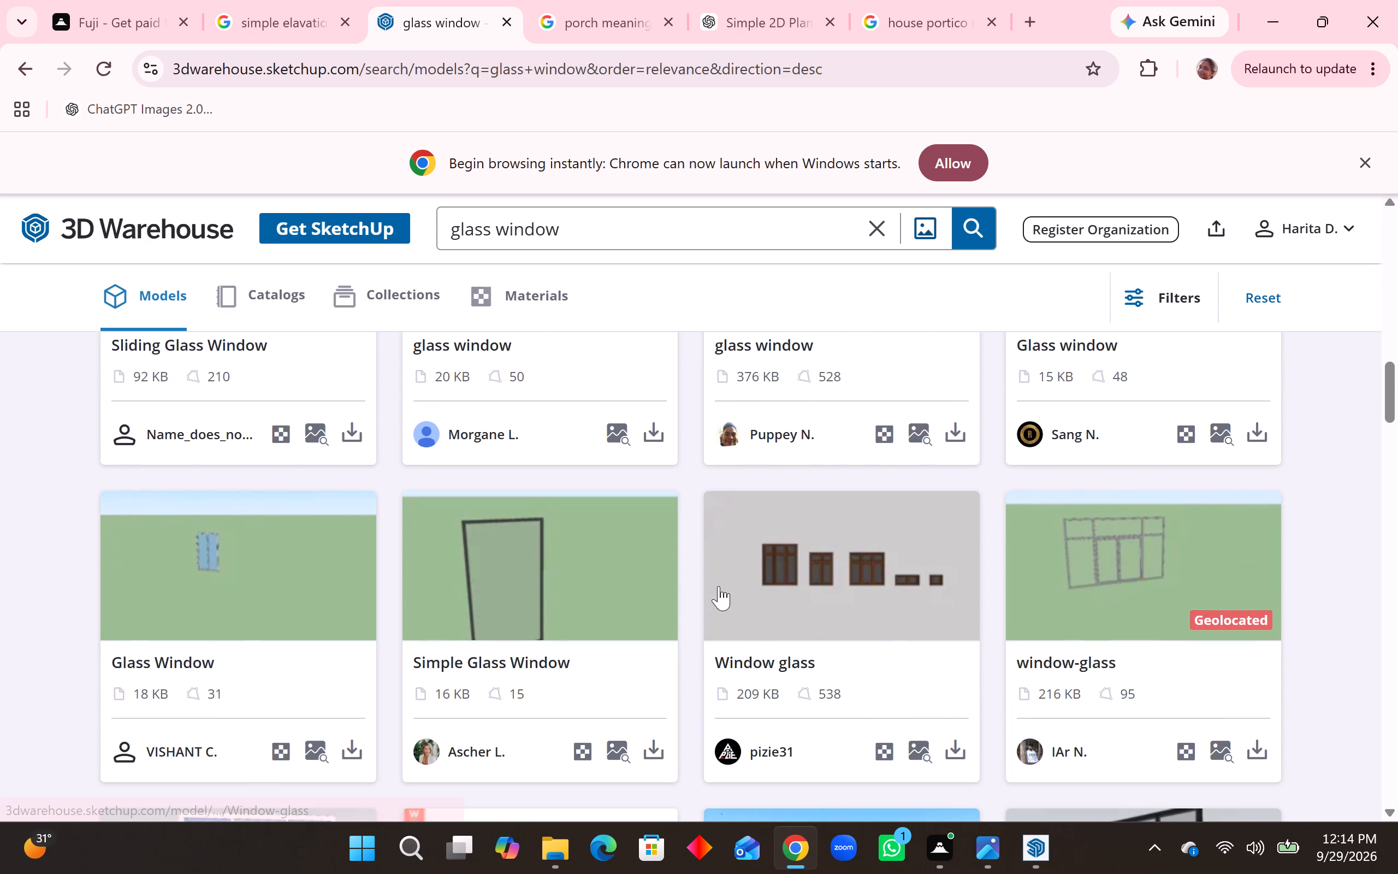
pyautogui.scroll(-4, 719, 586)
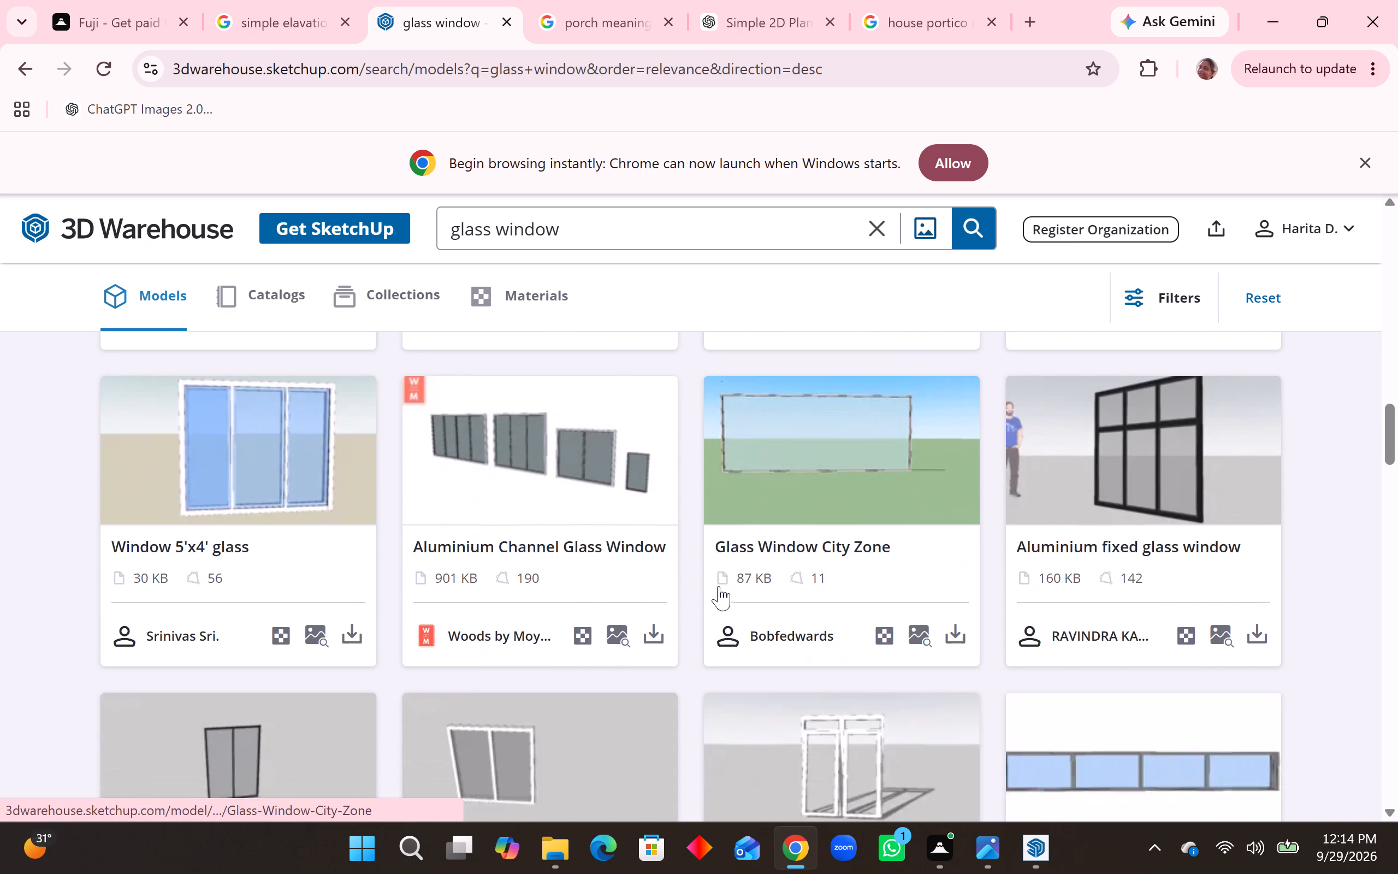
pyautogui.click(346, 625)
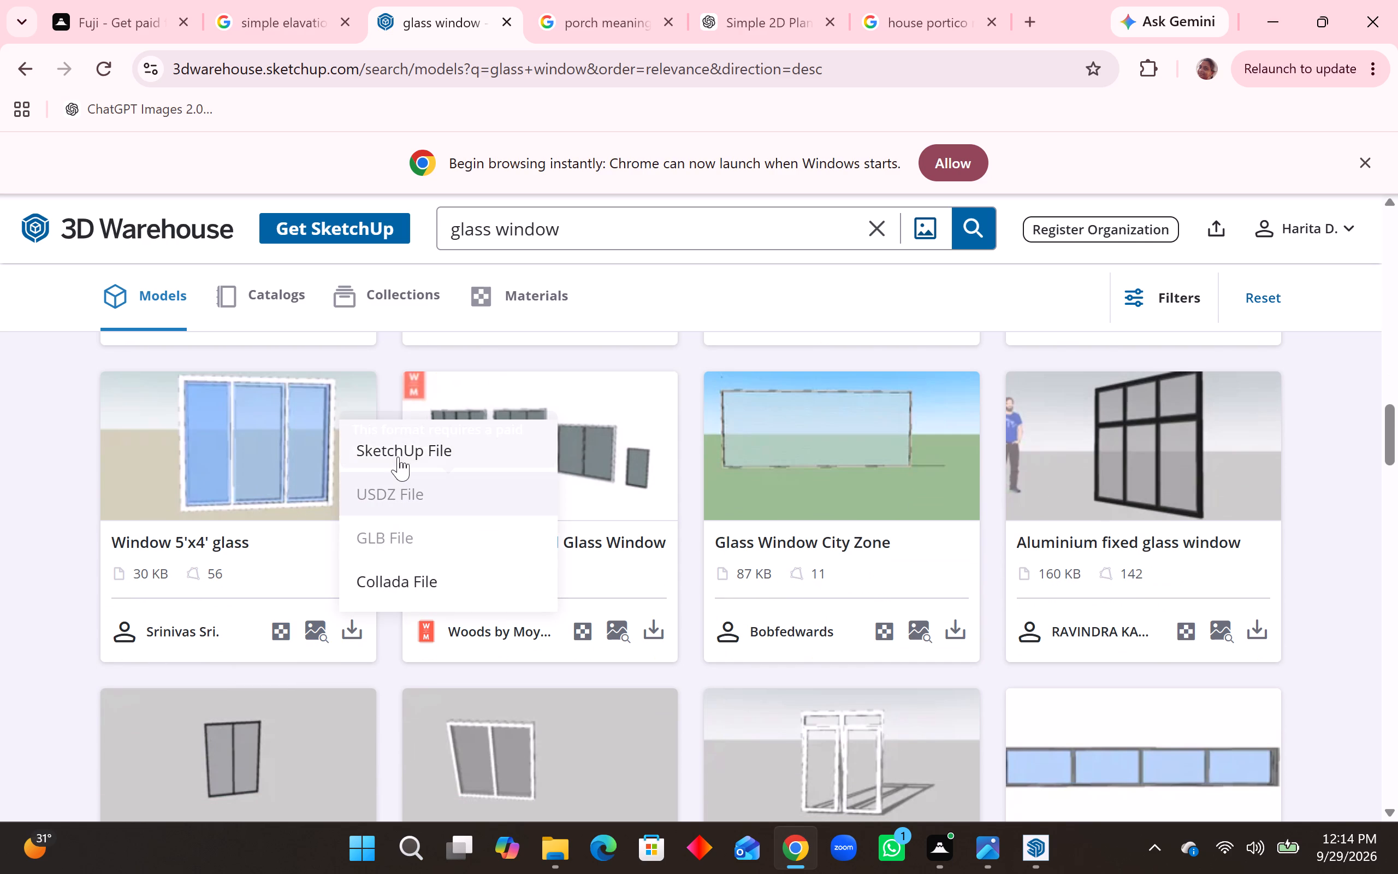
pyautogui.click(398, 453)
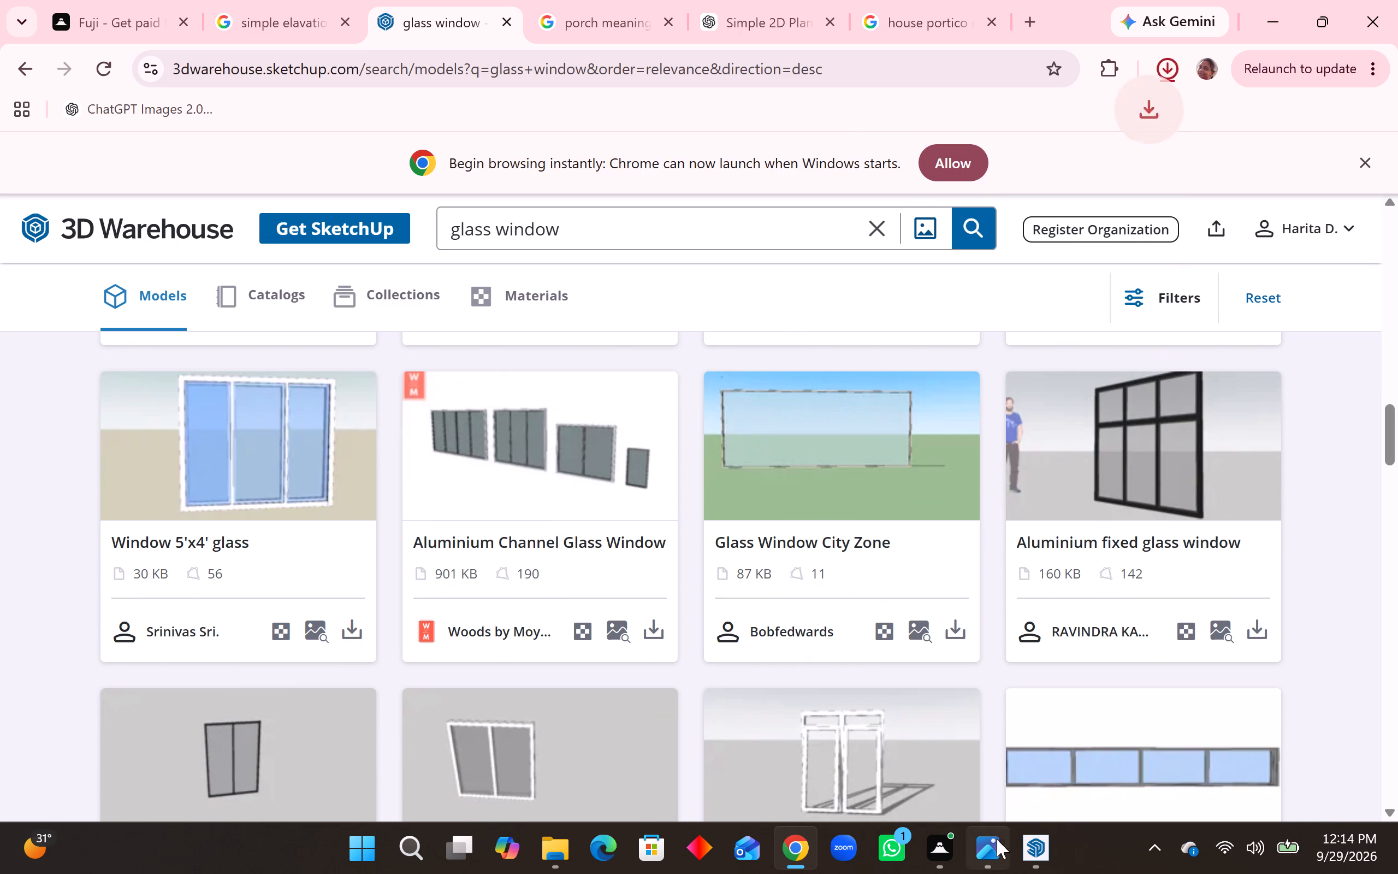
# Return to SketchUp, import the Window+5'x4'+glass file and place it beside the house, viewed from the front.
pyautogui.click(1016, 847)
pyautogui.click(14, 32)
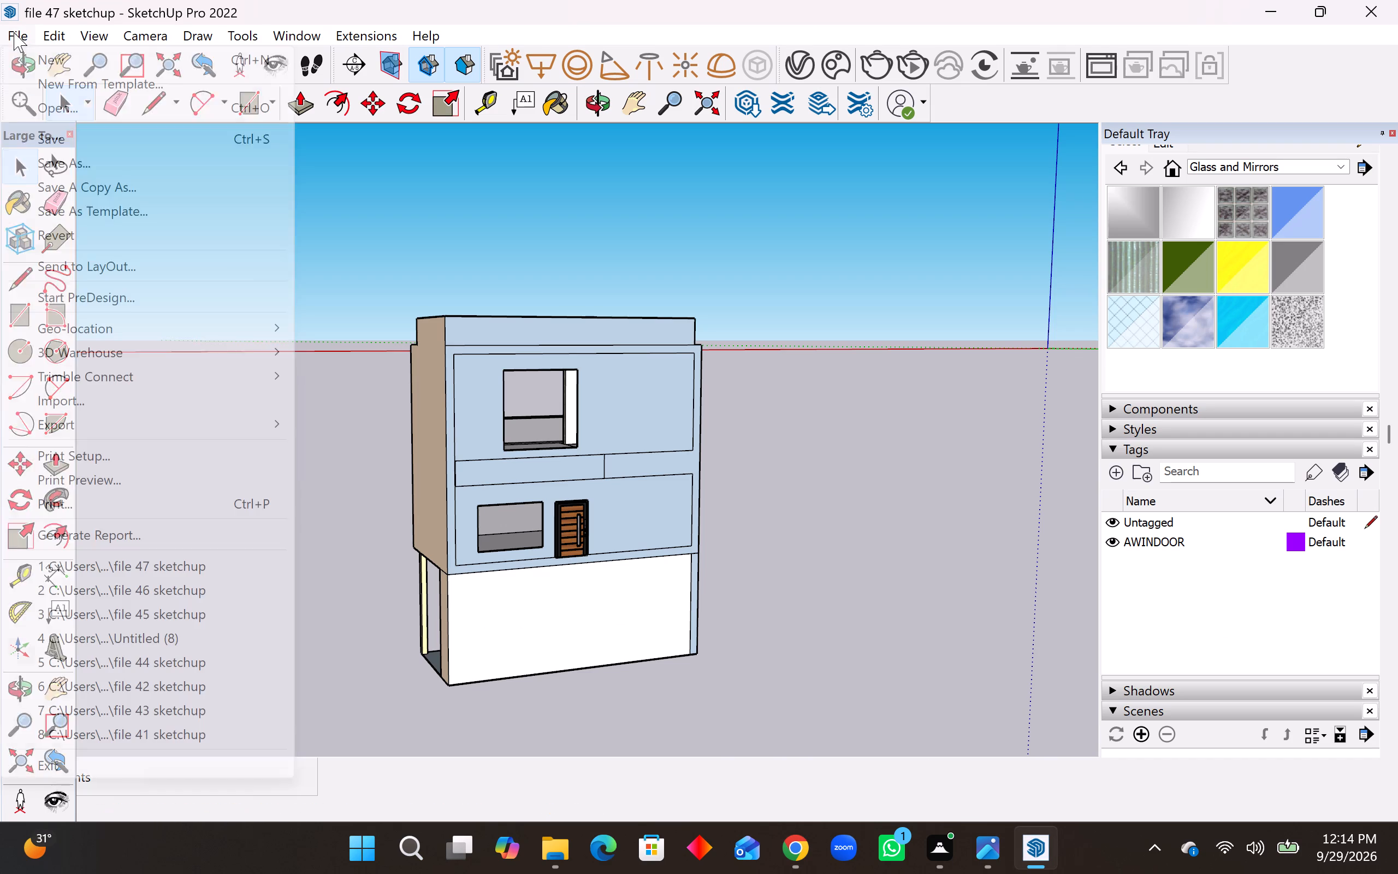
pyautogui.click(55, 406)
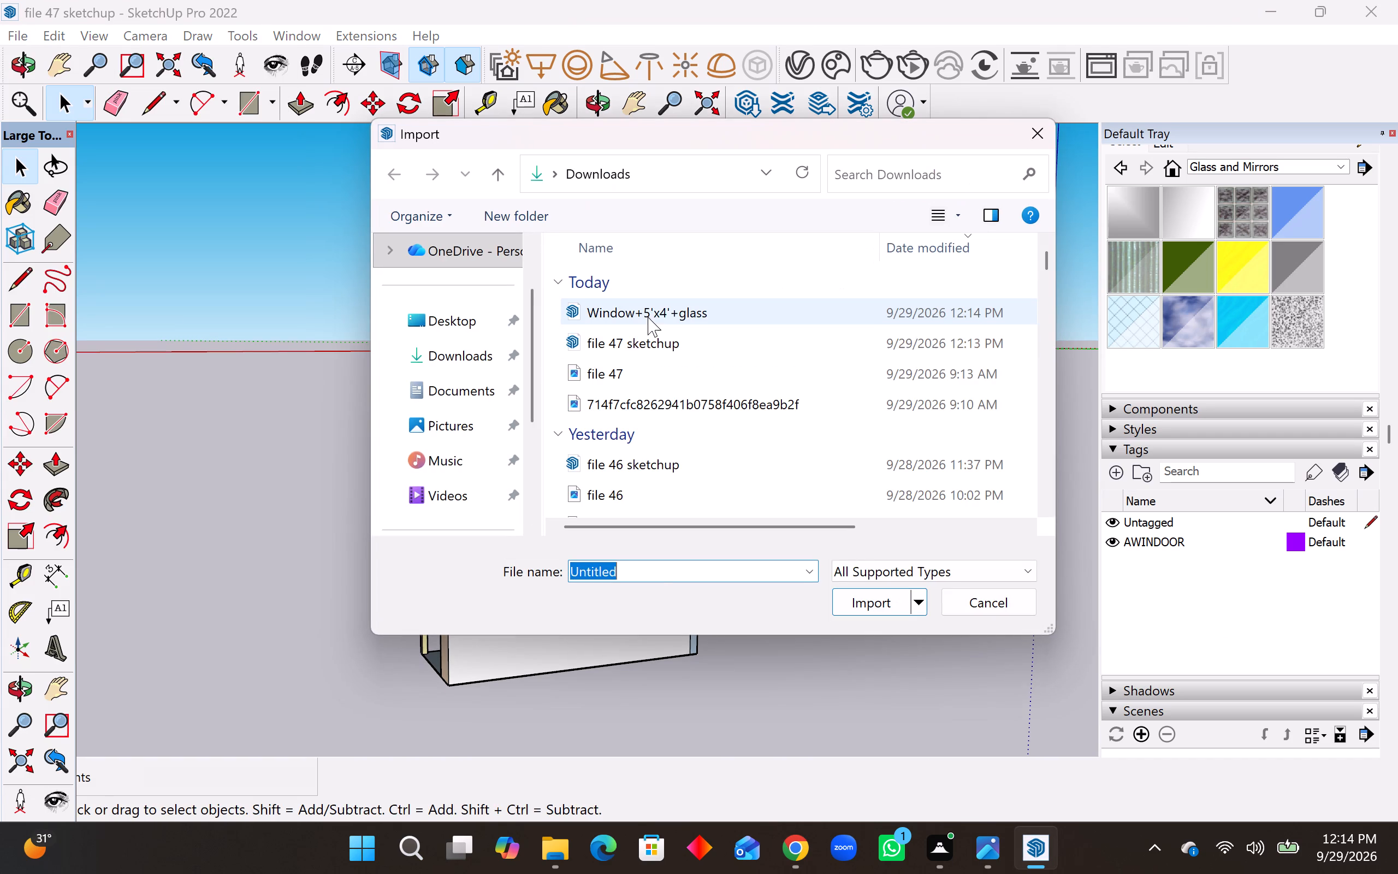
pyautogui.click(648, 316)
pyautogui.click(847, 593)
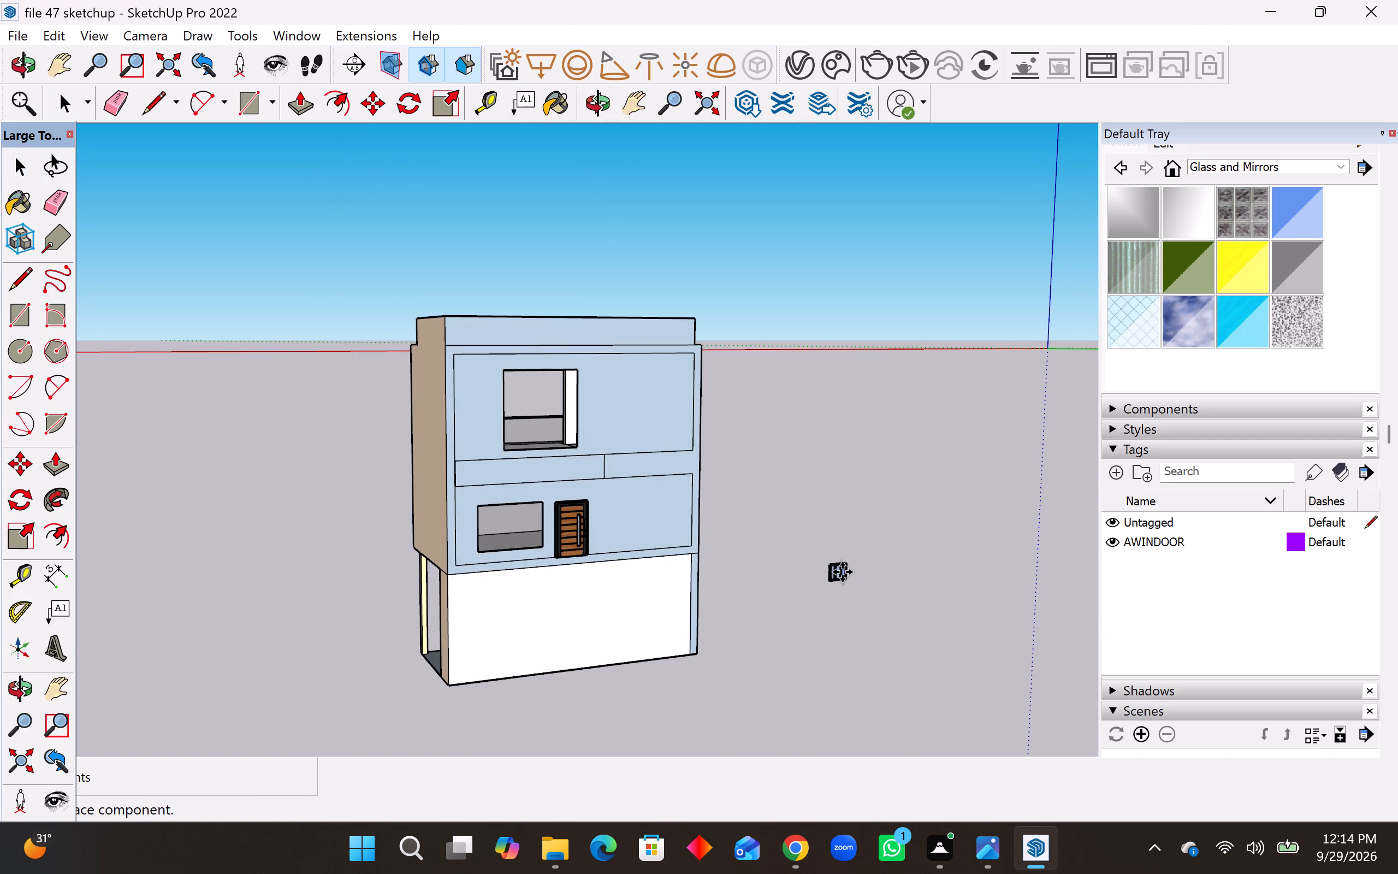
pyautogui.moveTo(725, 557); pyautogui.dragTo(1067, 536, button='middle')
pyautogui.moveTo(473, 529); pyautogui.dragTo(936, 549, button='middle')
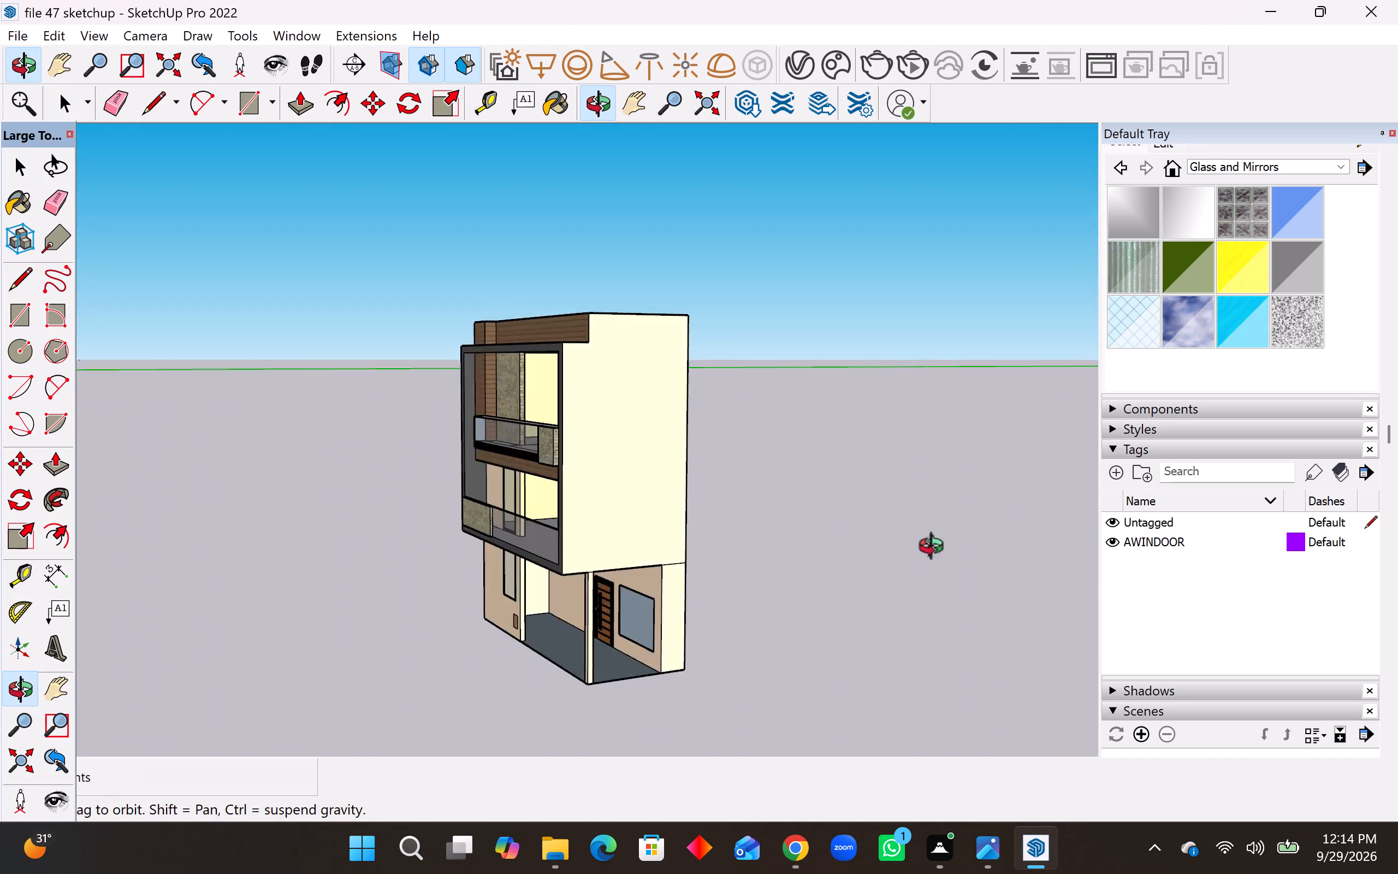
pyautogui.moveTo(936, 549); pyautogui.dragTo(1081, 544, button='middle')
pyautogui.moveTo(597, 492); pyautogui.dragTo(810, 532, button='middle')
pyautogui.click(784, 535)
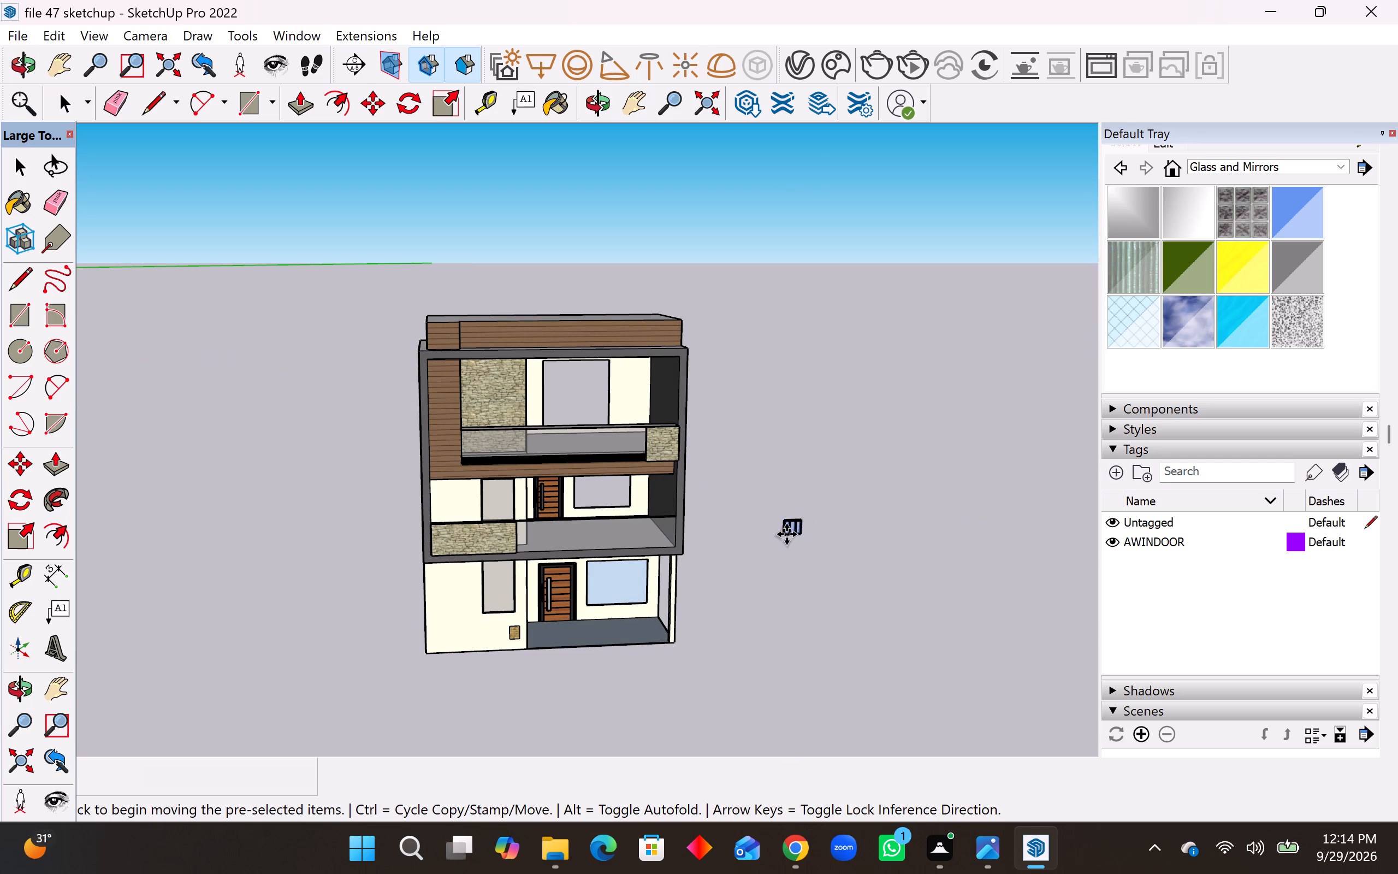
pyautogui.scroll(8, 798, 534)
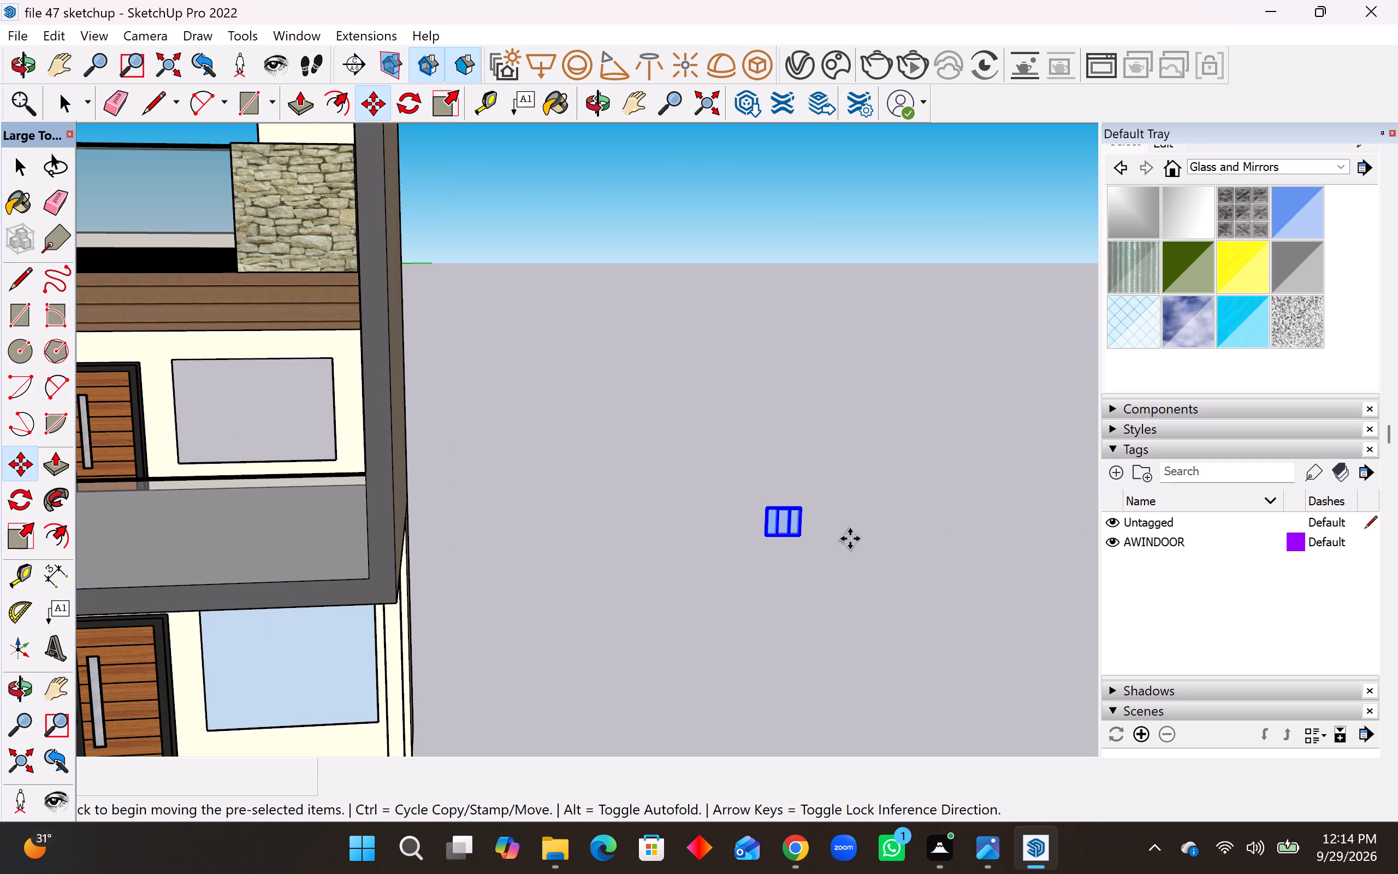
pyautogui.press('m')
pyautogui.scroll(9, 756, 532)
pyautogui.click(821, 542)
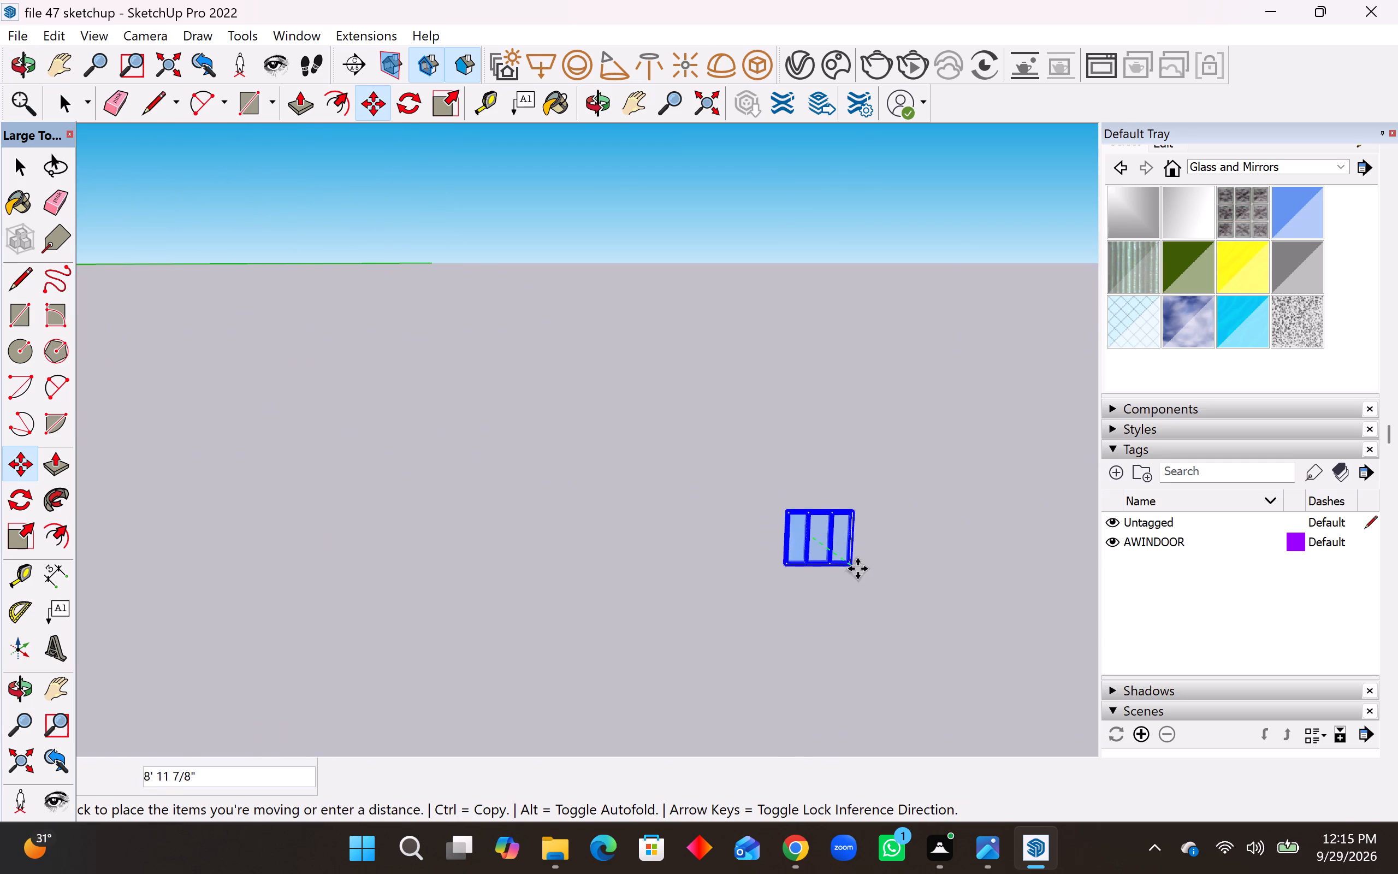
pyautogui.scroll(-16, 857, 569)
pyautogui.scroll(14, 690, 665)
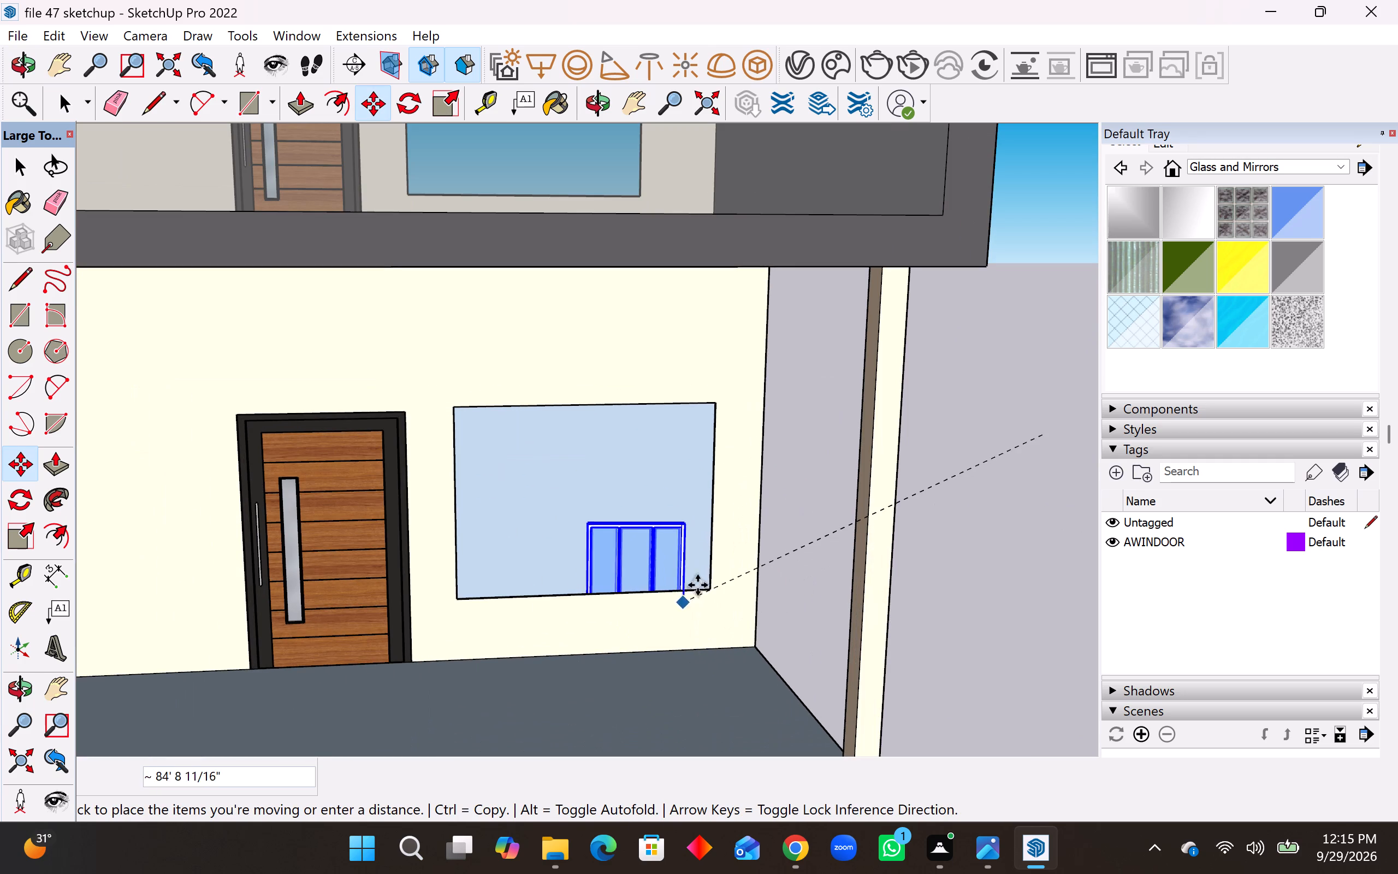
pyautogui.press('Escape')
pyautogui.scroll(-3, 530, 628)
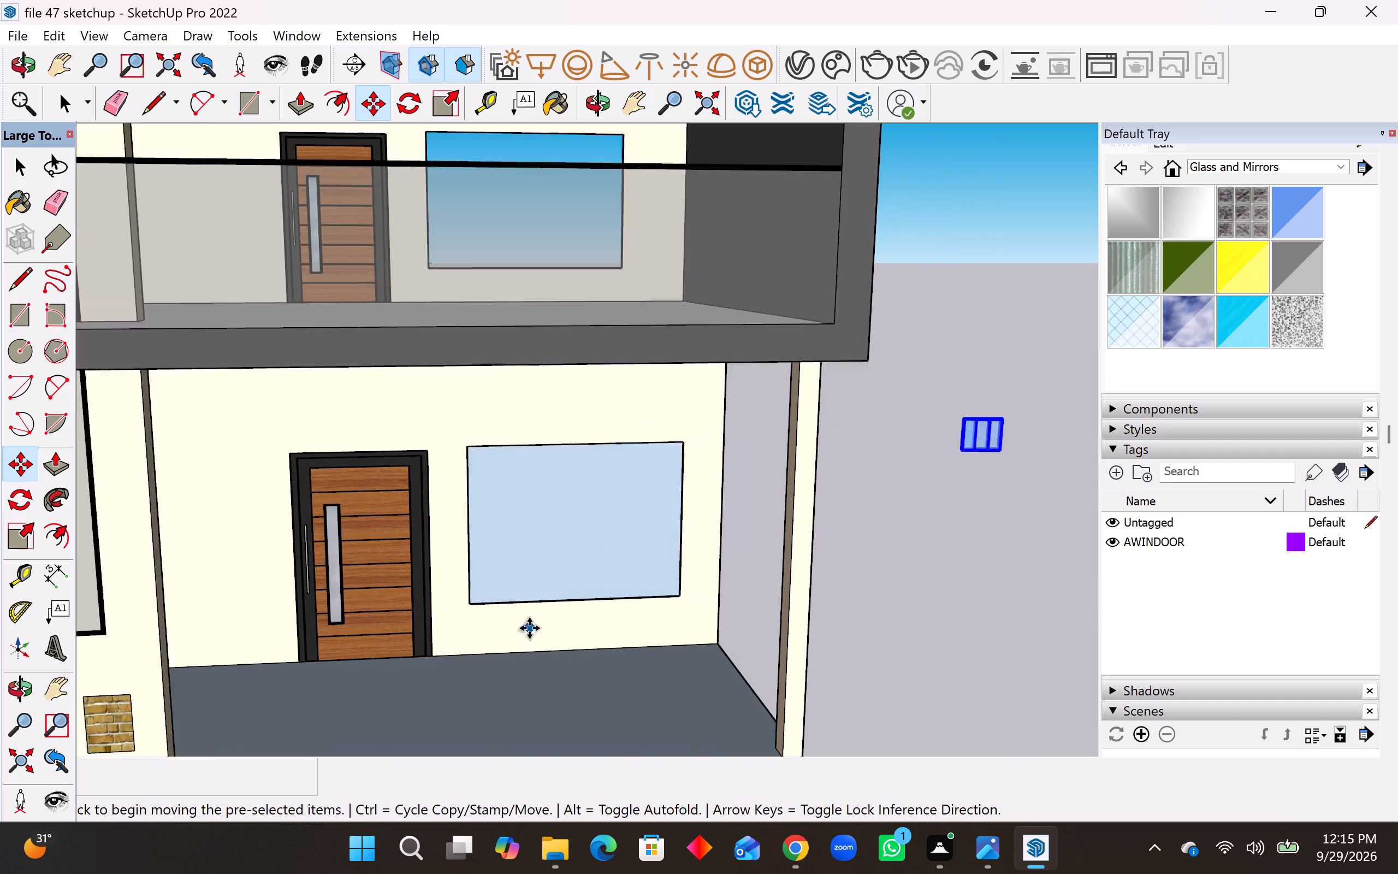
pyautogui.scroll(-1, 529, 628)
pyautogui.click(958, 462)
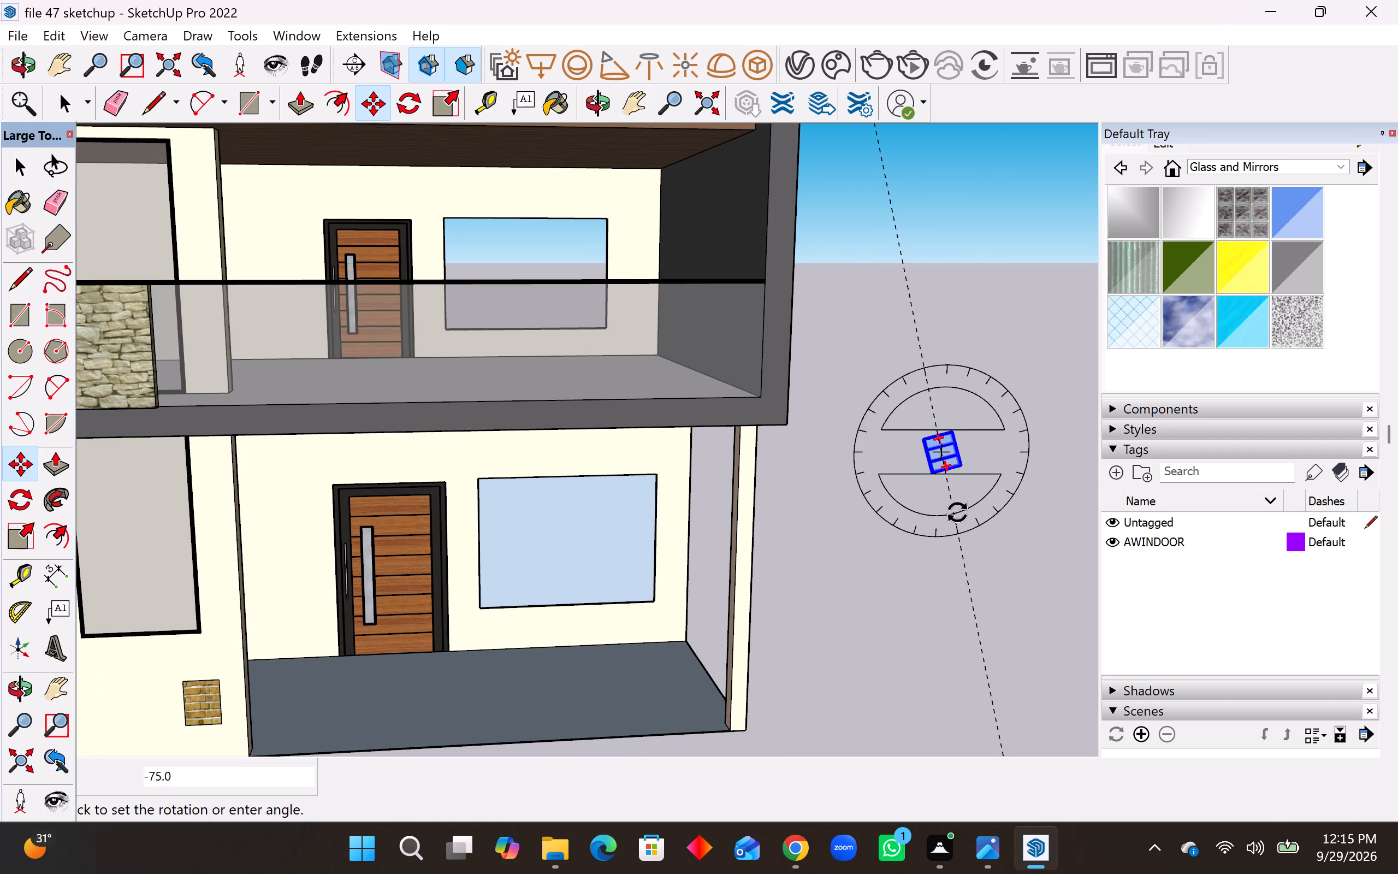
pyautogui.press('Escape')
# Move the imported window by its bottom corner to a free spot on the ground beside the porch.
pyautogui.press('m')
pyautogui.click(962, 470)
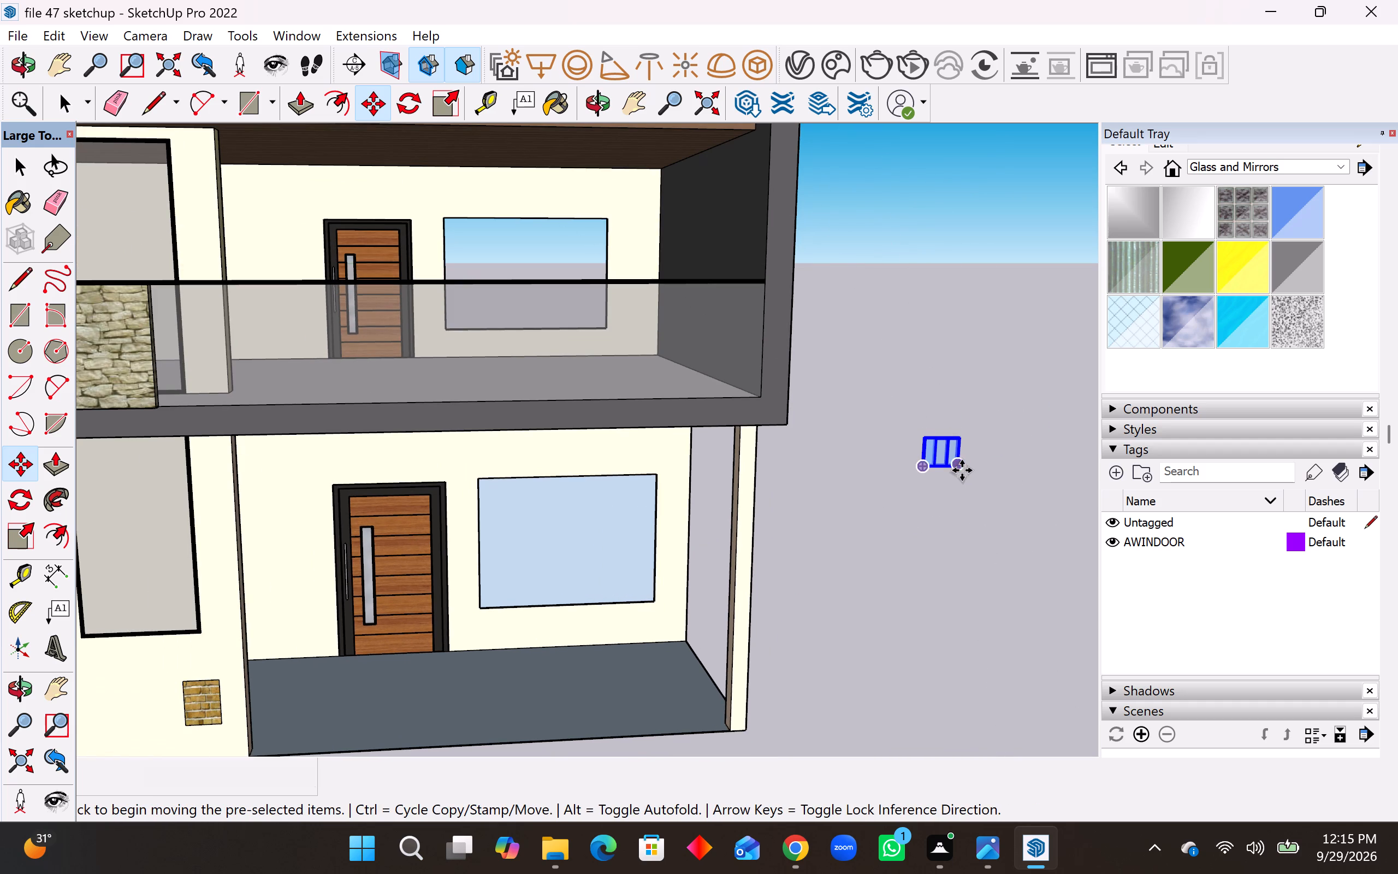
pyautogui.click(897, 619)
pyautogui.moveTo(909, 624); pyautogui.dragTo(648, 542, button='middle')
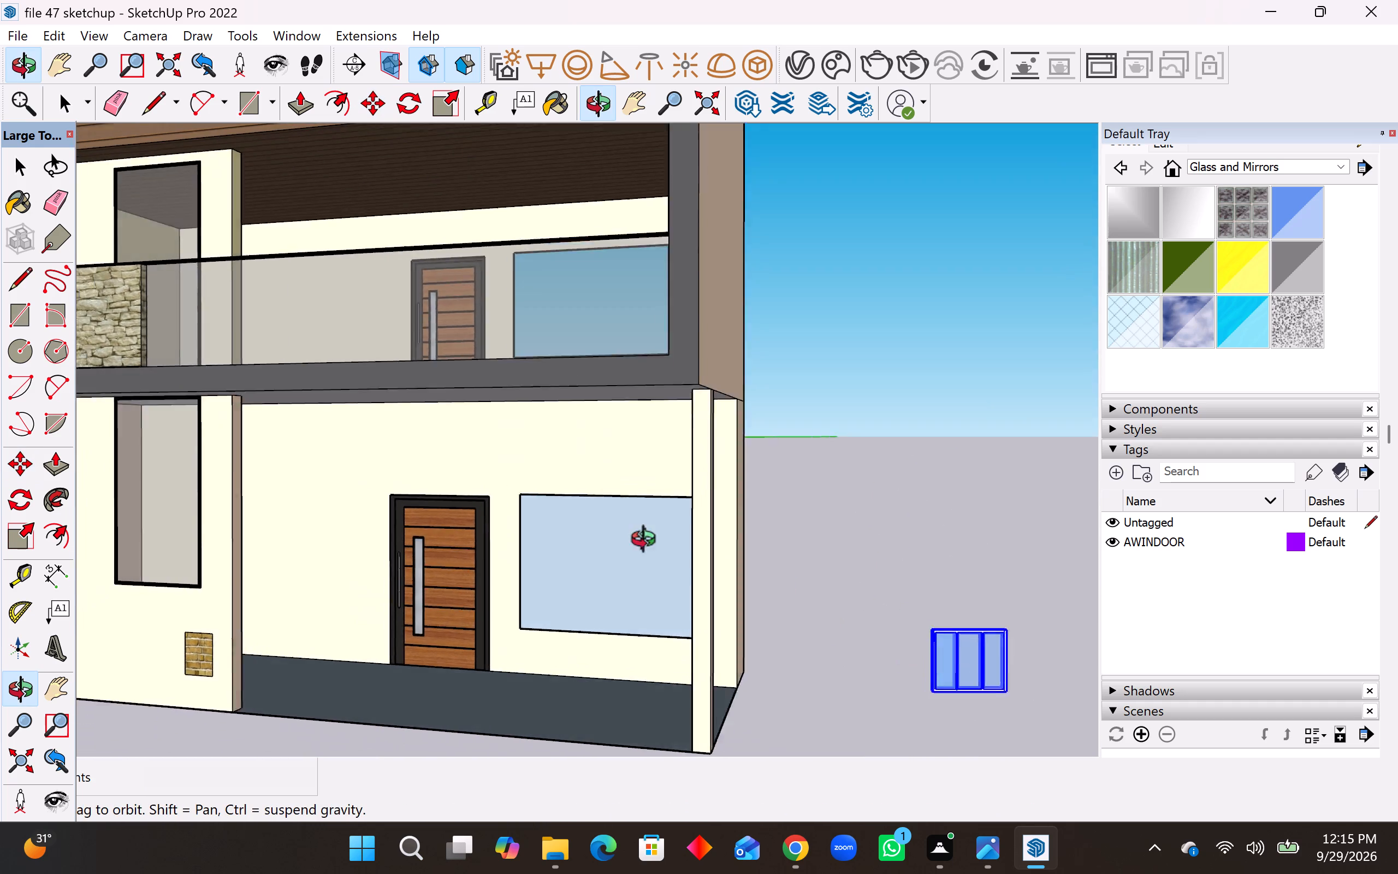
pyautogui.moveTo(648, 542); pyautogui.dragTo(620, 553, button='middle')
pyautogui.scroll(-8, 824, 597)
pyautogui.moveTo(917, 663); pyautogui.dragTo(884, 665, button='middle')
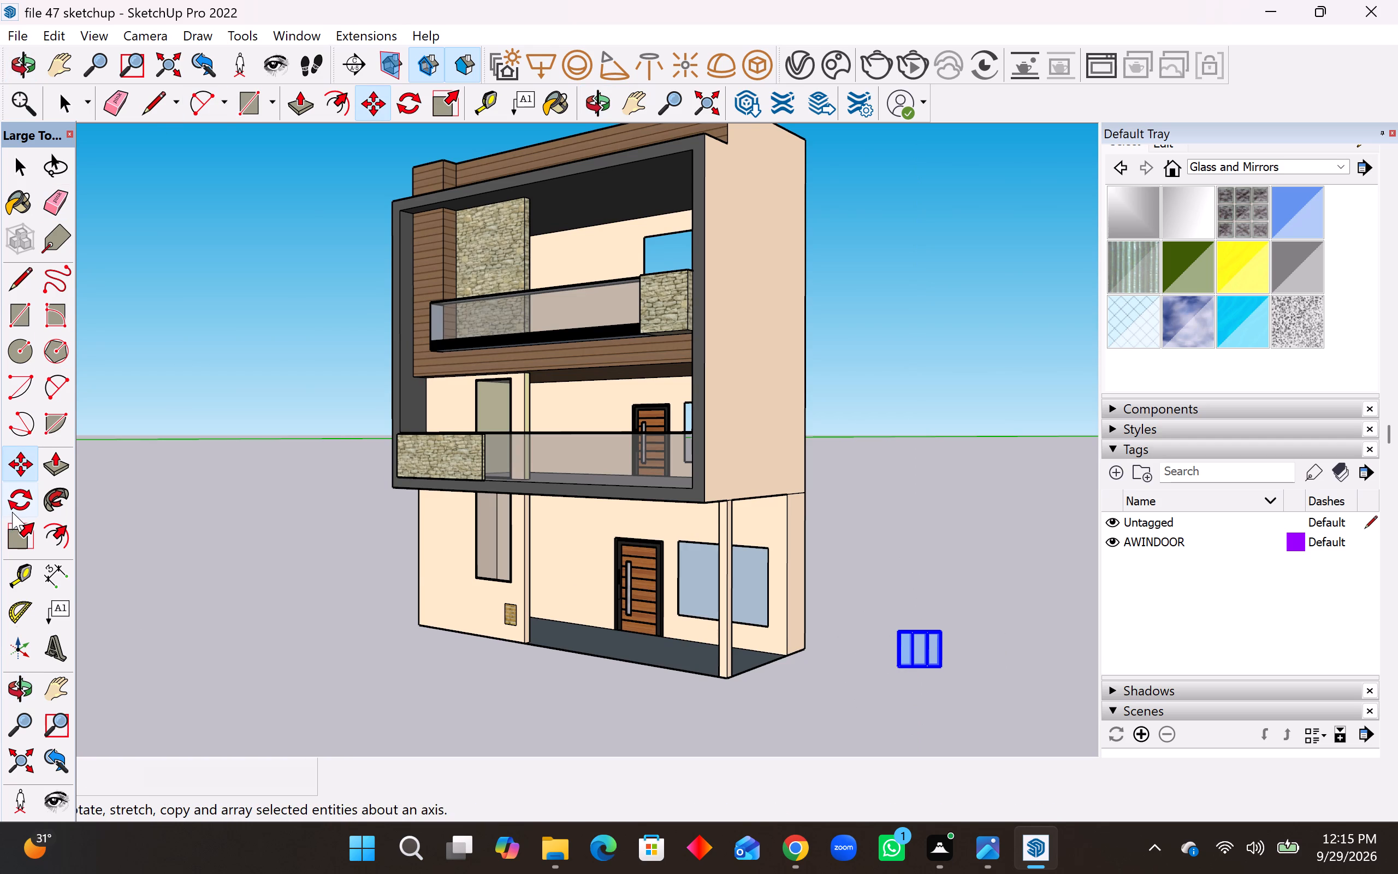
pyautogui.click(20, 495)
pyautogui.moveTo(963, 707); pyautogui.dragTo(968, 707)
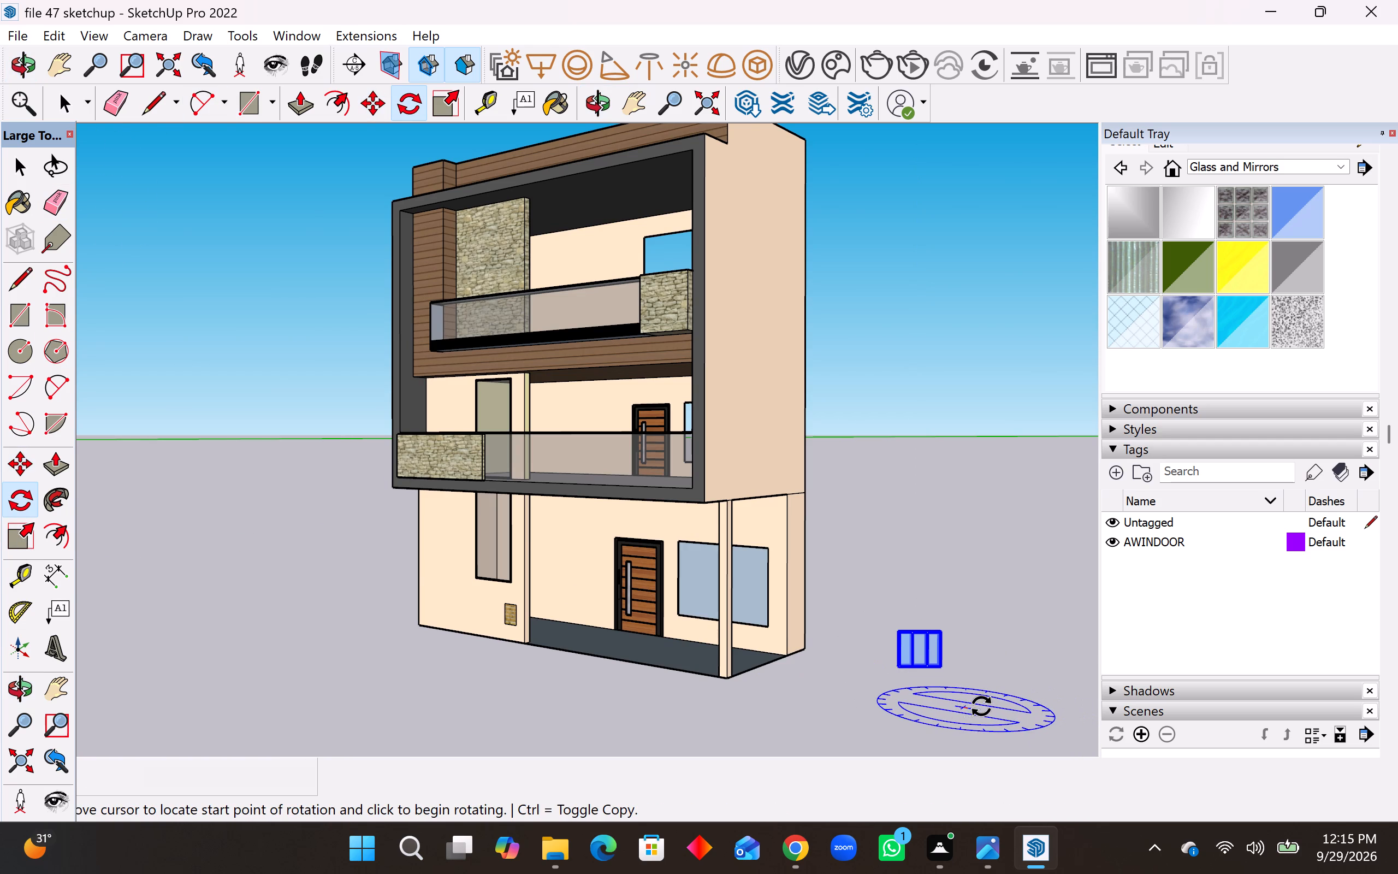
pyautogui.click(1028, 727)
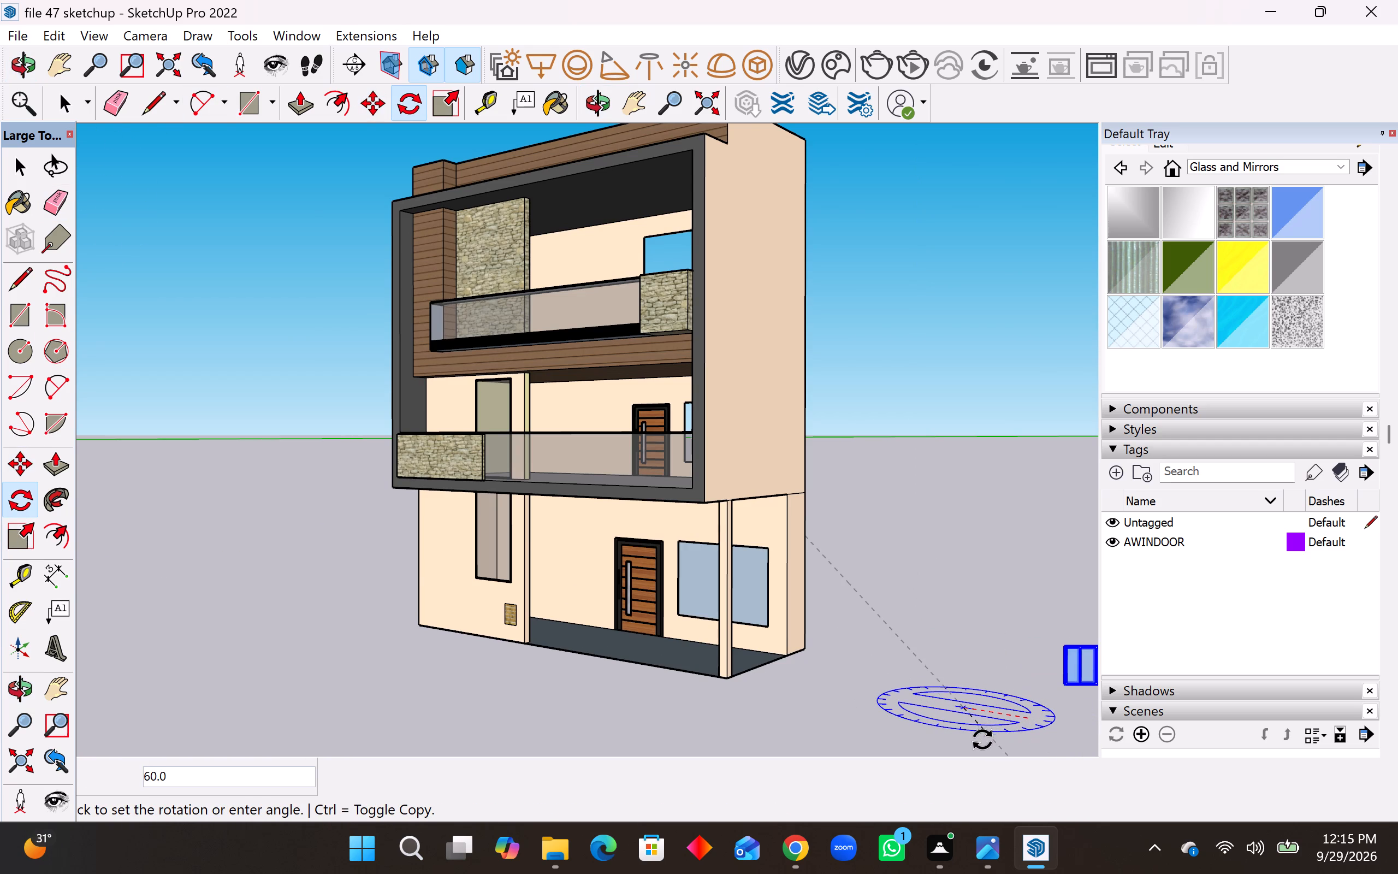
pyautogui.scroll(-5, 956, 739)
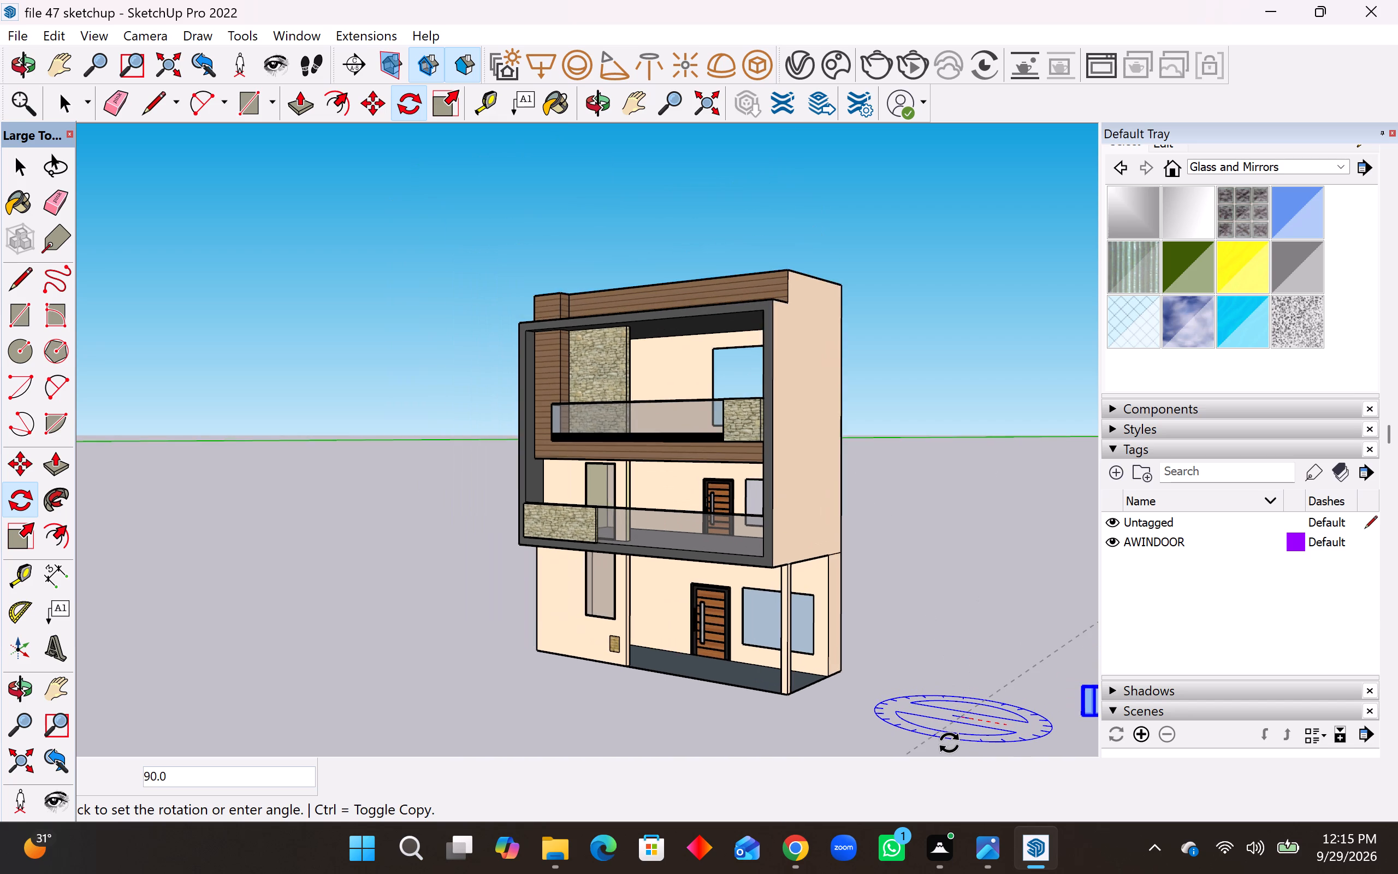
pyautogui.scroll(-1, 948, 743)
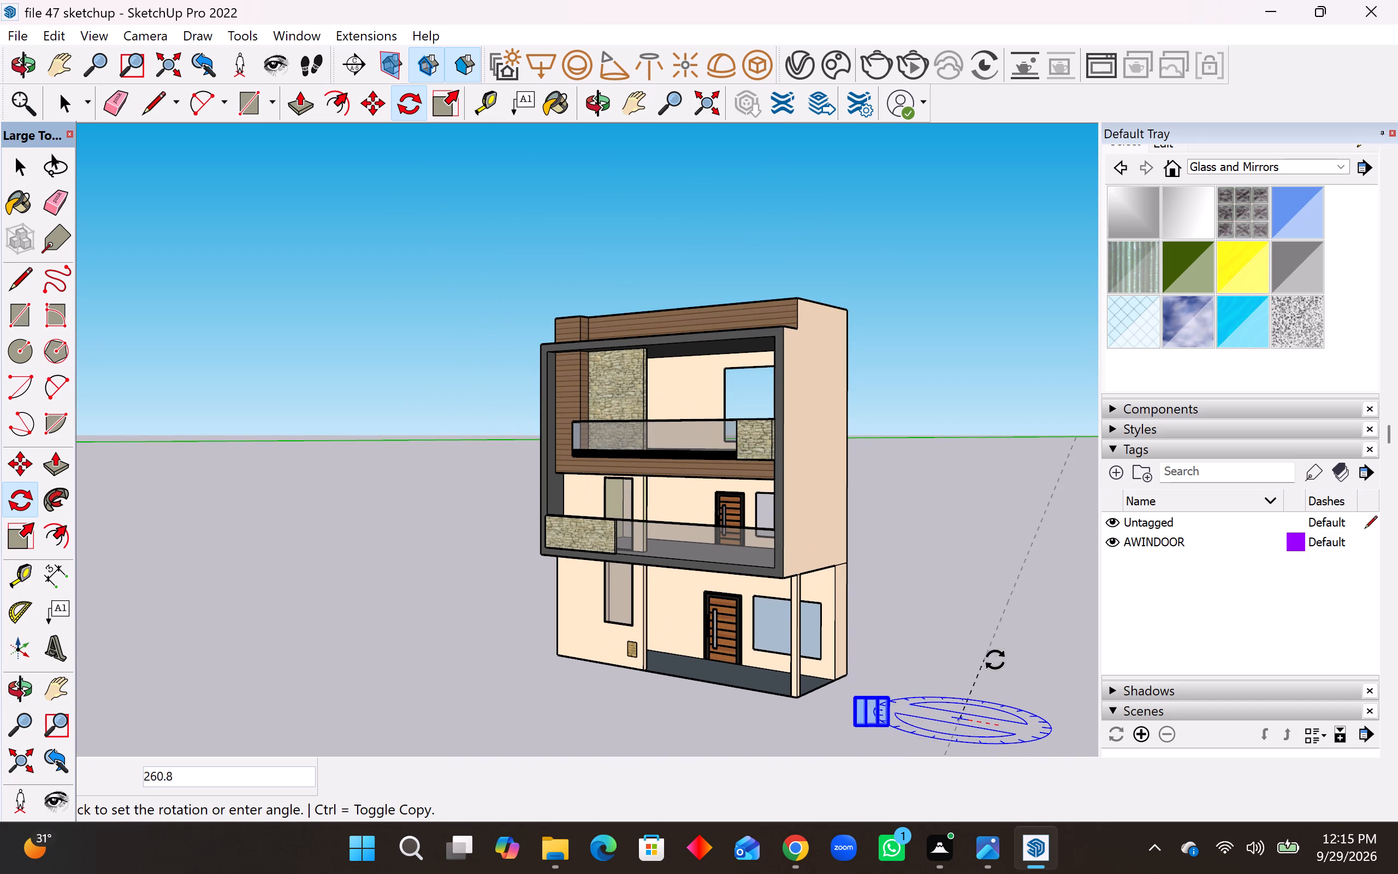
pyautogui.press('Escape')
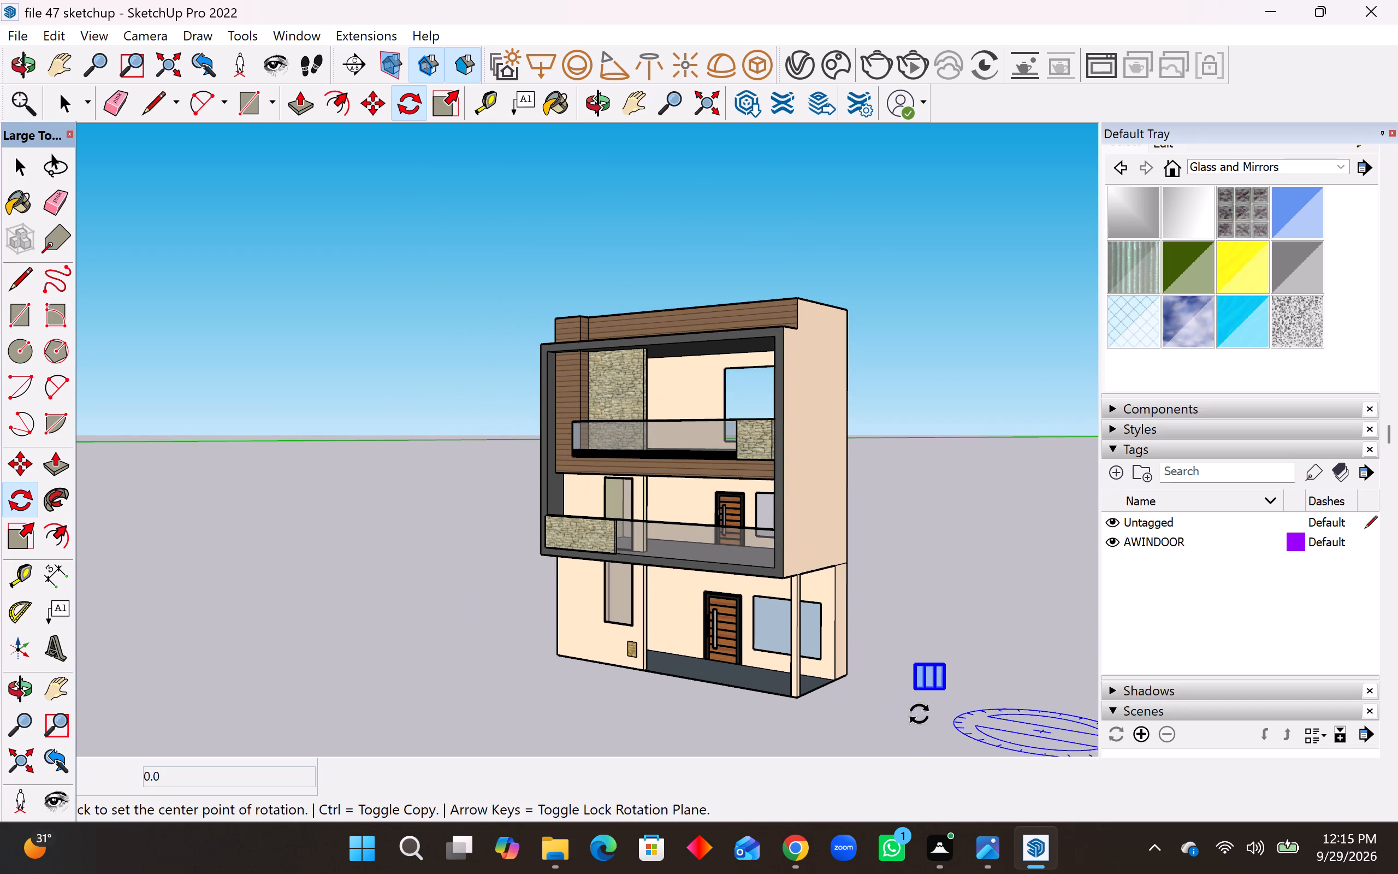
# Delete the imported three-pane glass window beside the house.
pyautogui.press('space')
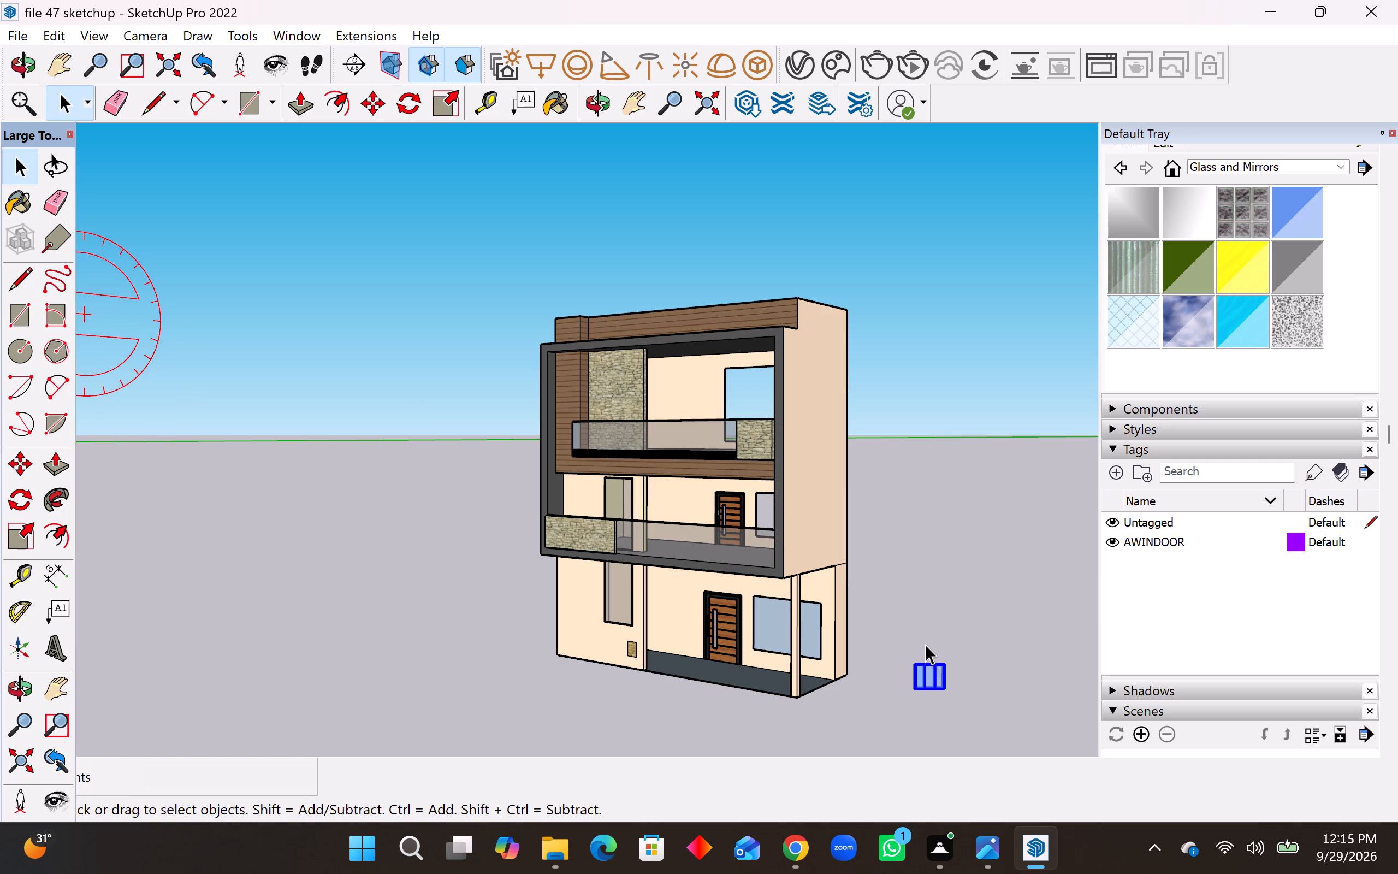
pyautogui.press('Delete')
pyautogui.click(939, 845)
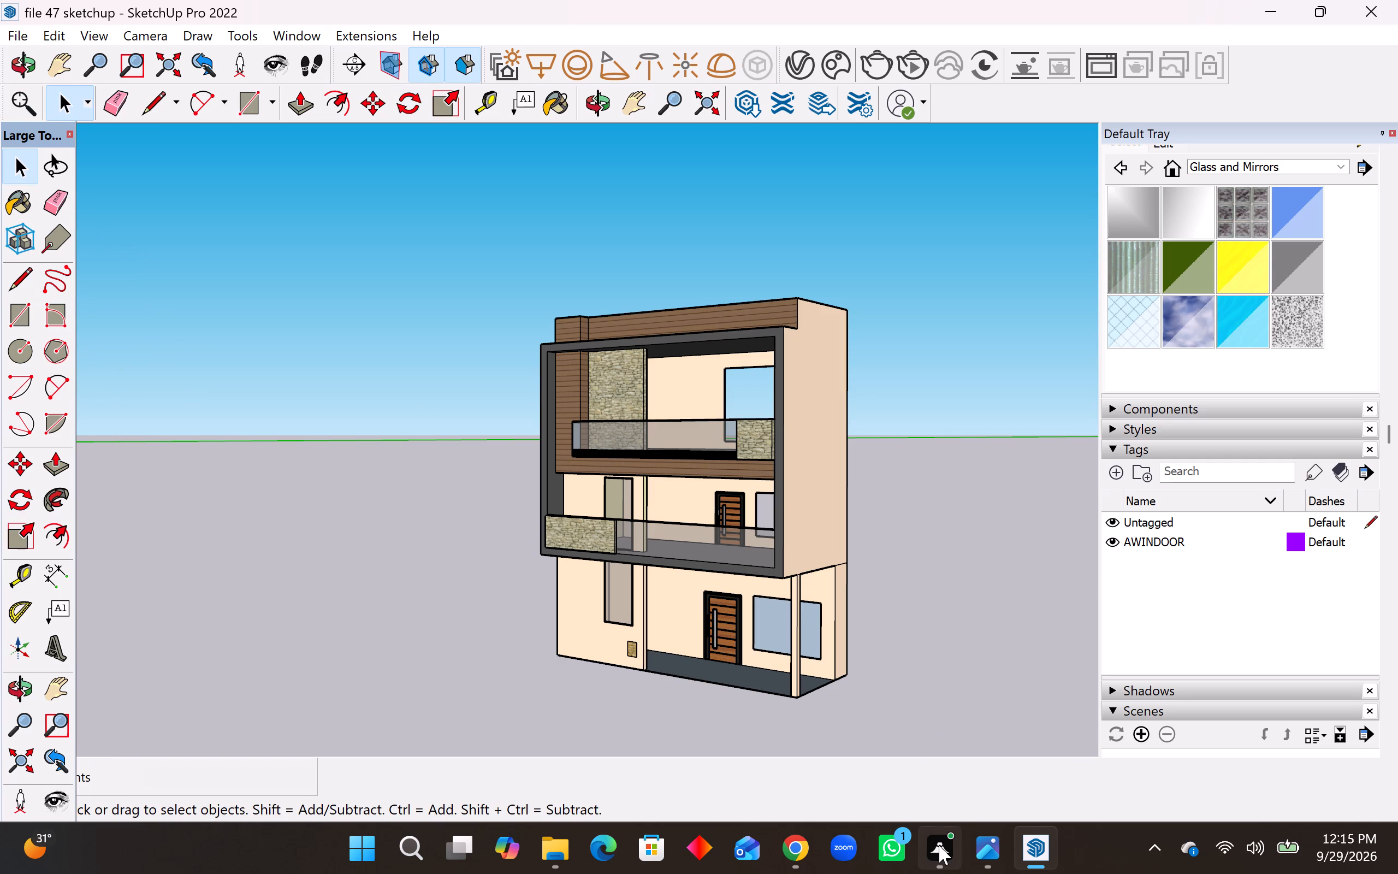
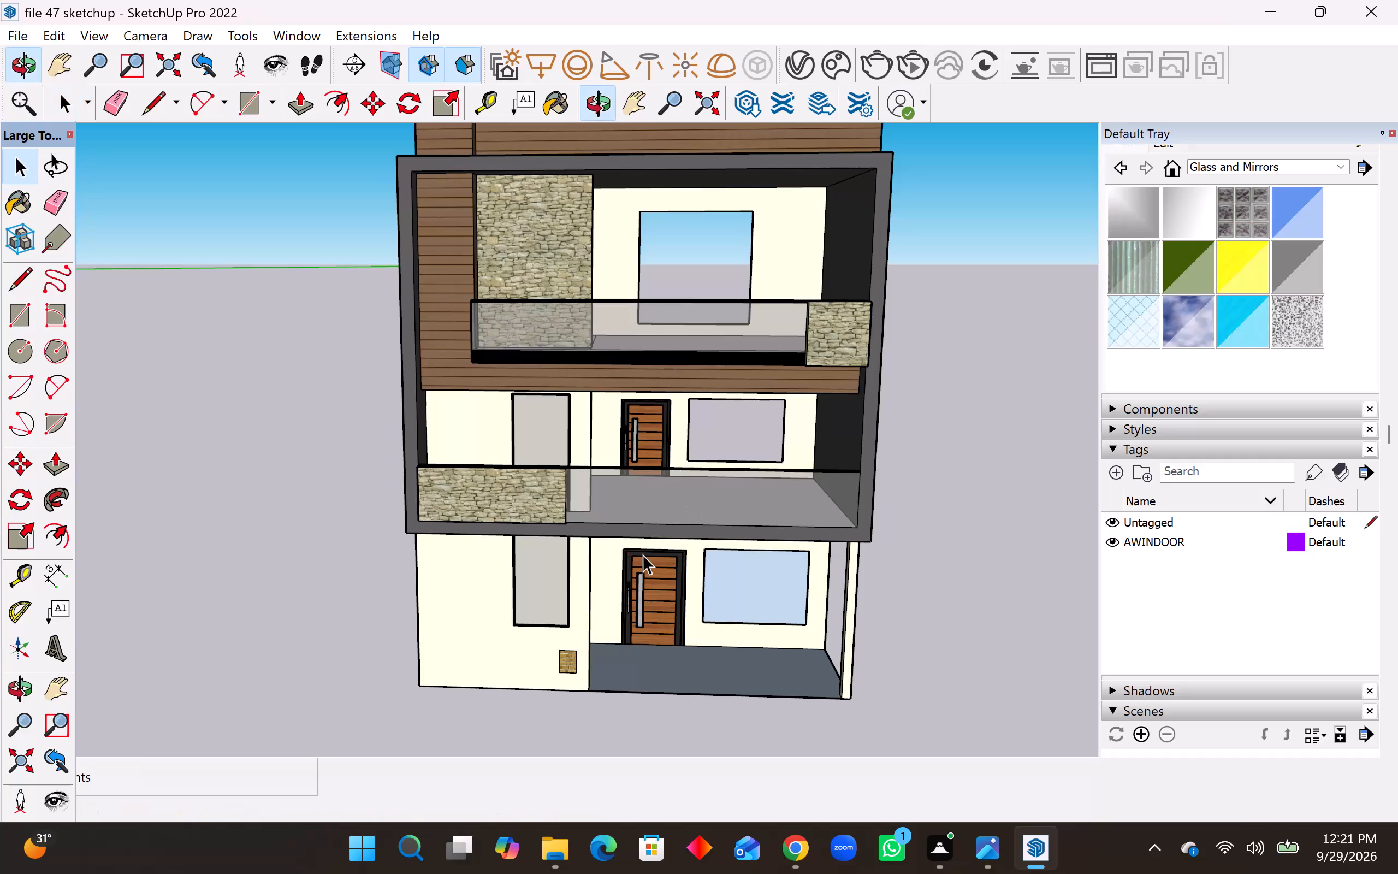
# Switch to Chrome and look through the 3D Warehouse glass window results for a suitable window.
pyautogui.scroll(-6, 535, 548)
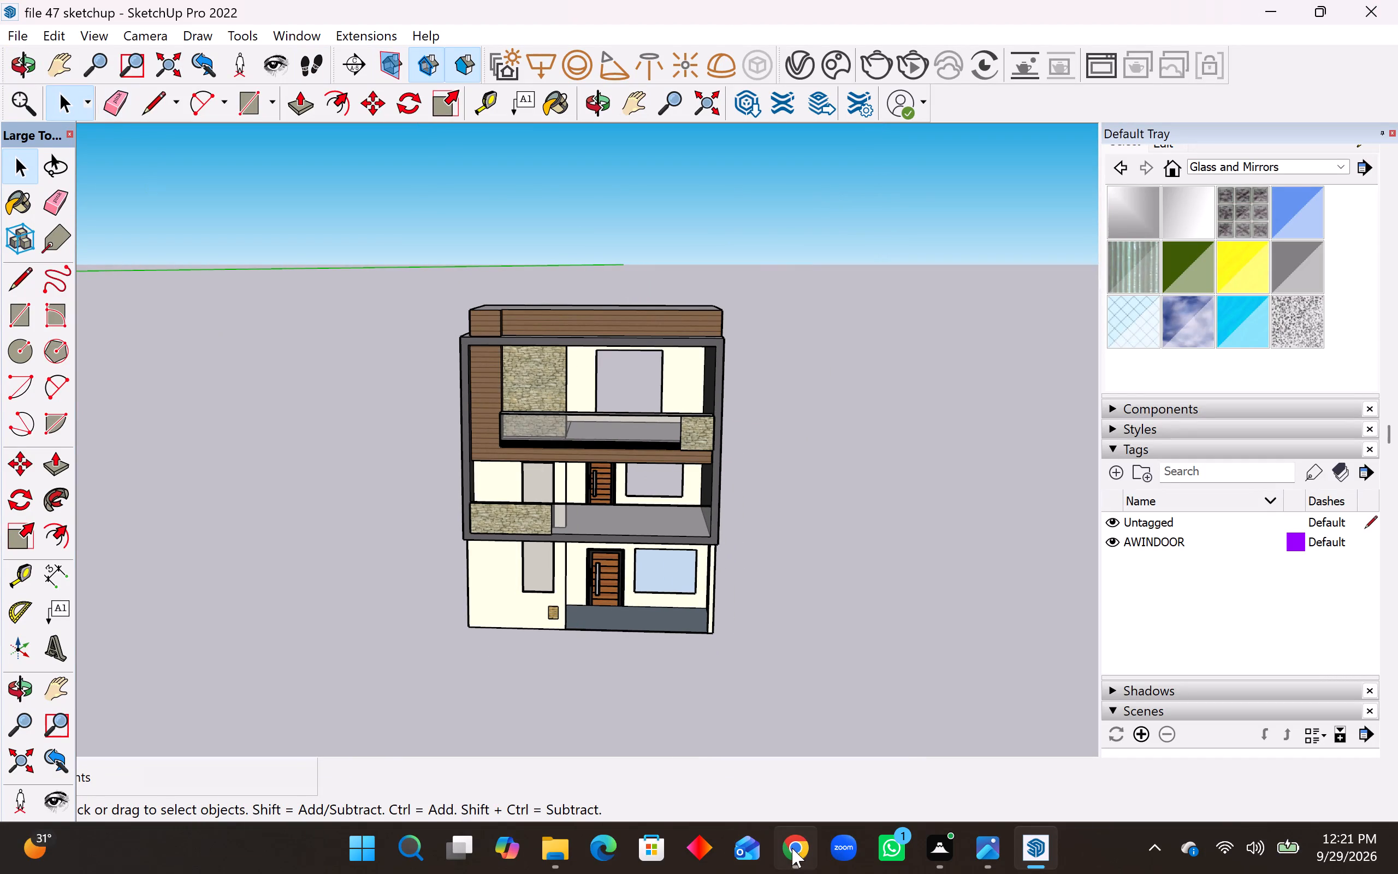
pyautogui.click(792, 847)
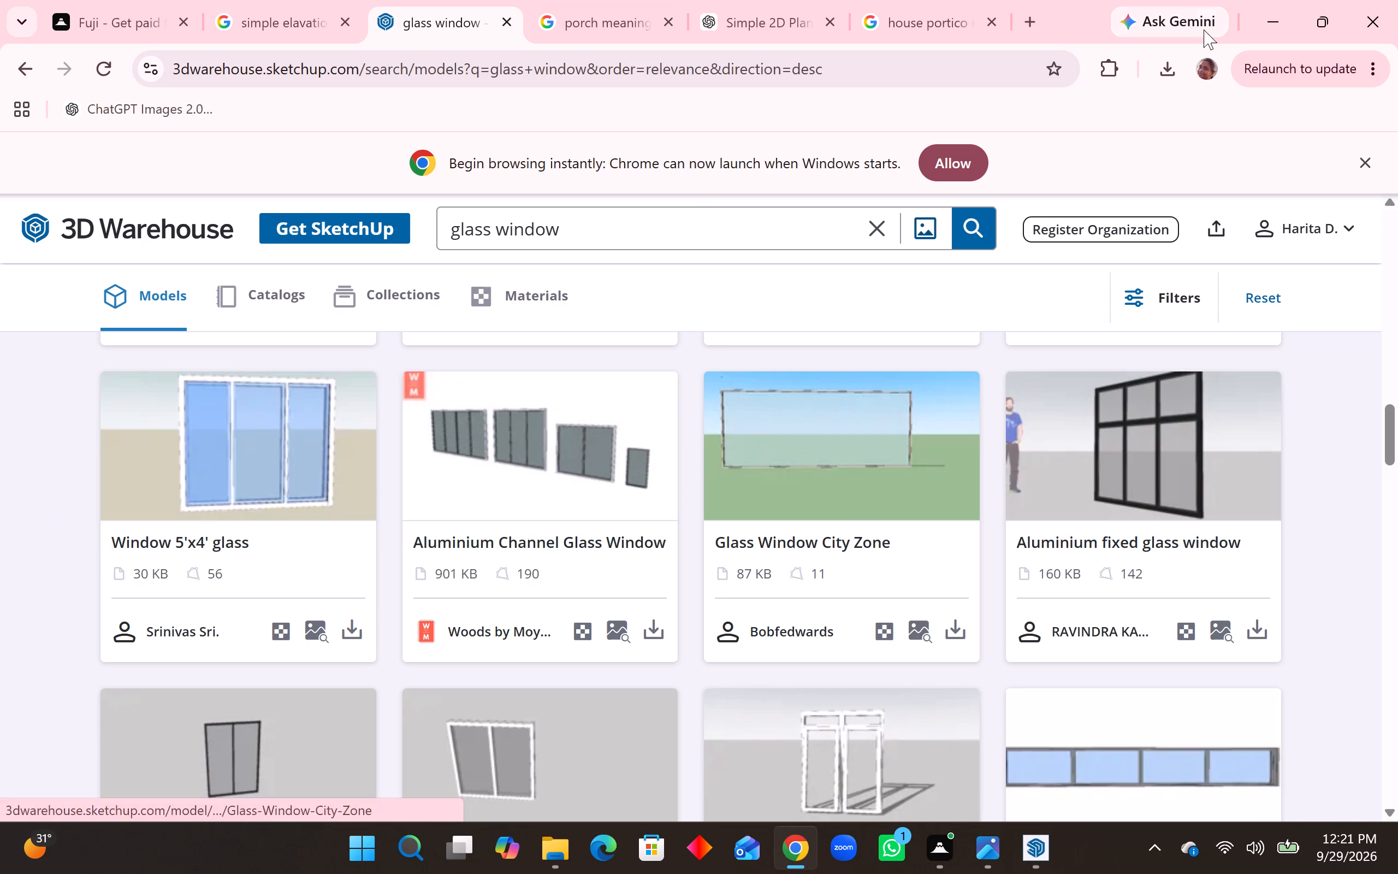
pyautogui.scroll(-6, 873, 552)
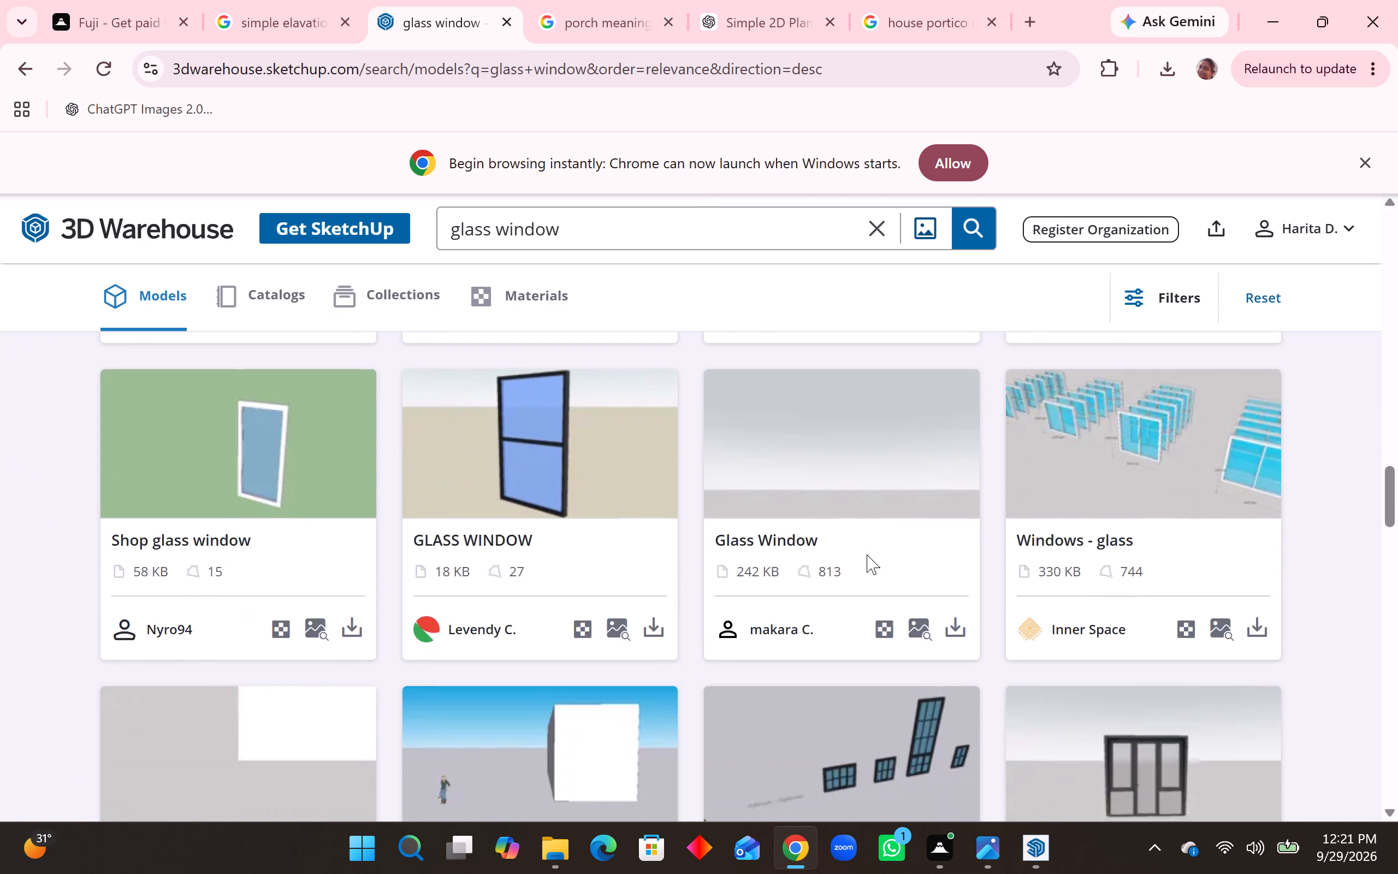
pyautogui.scroll(-3, 867, 554)
pyautogui.scroll(8, 867, 554)
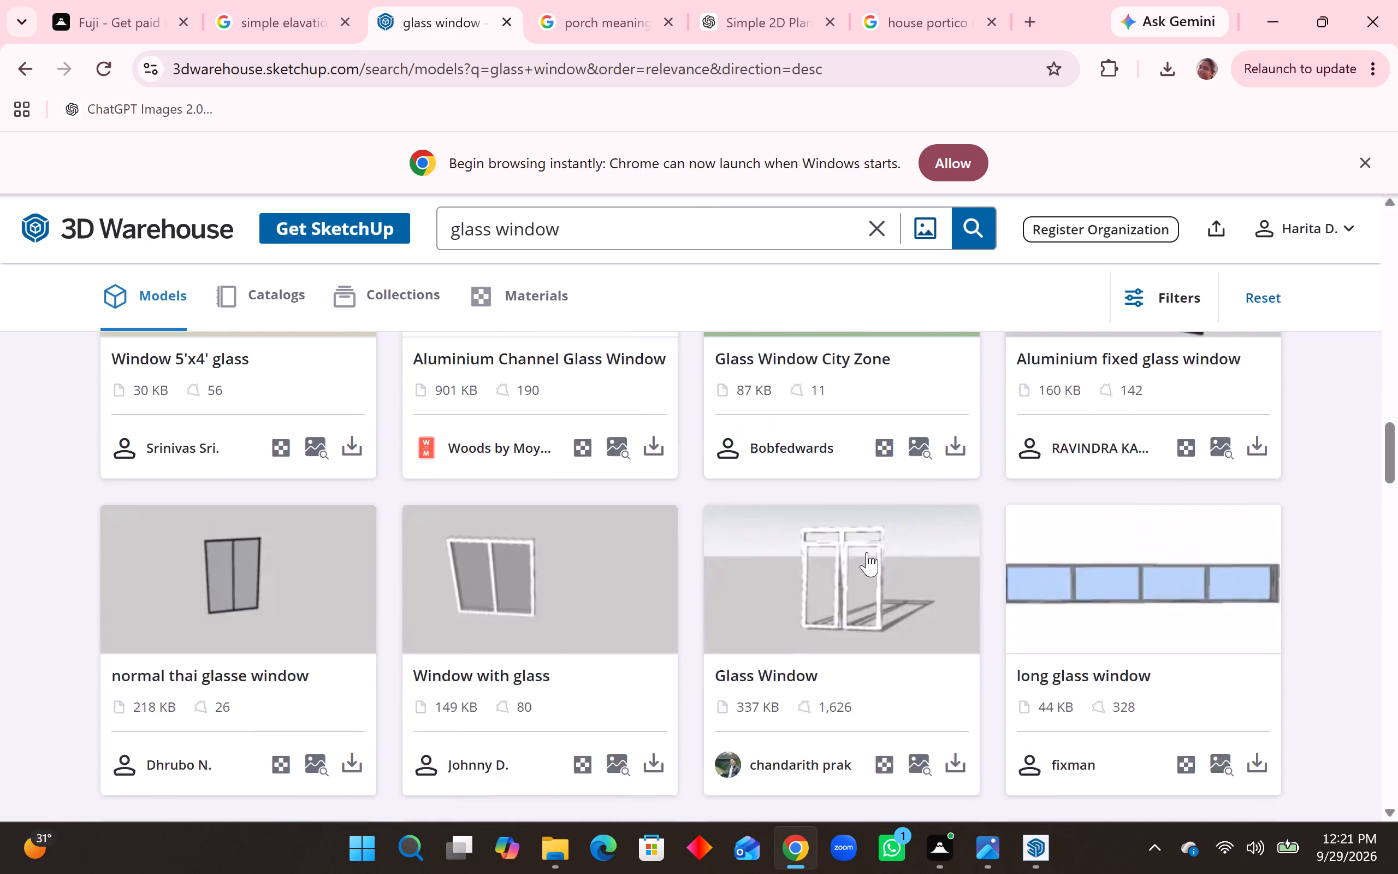
pyautogui.scroll(9, 867, 538)
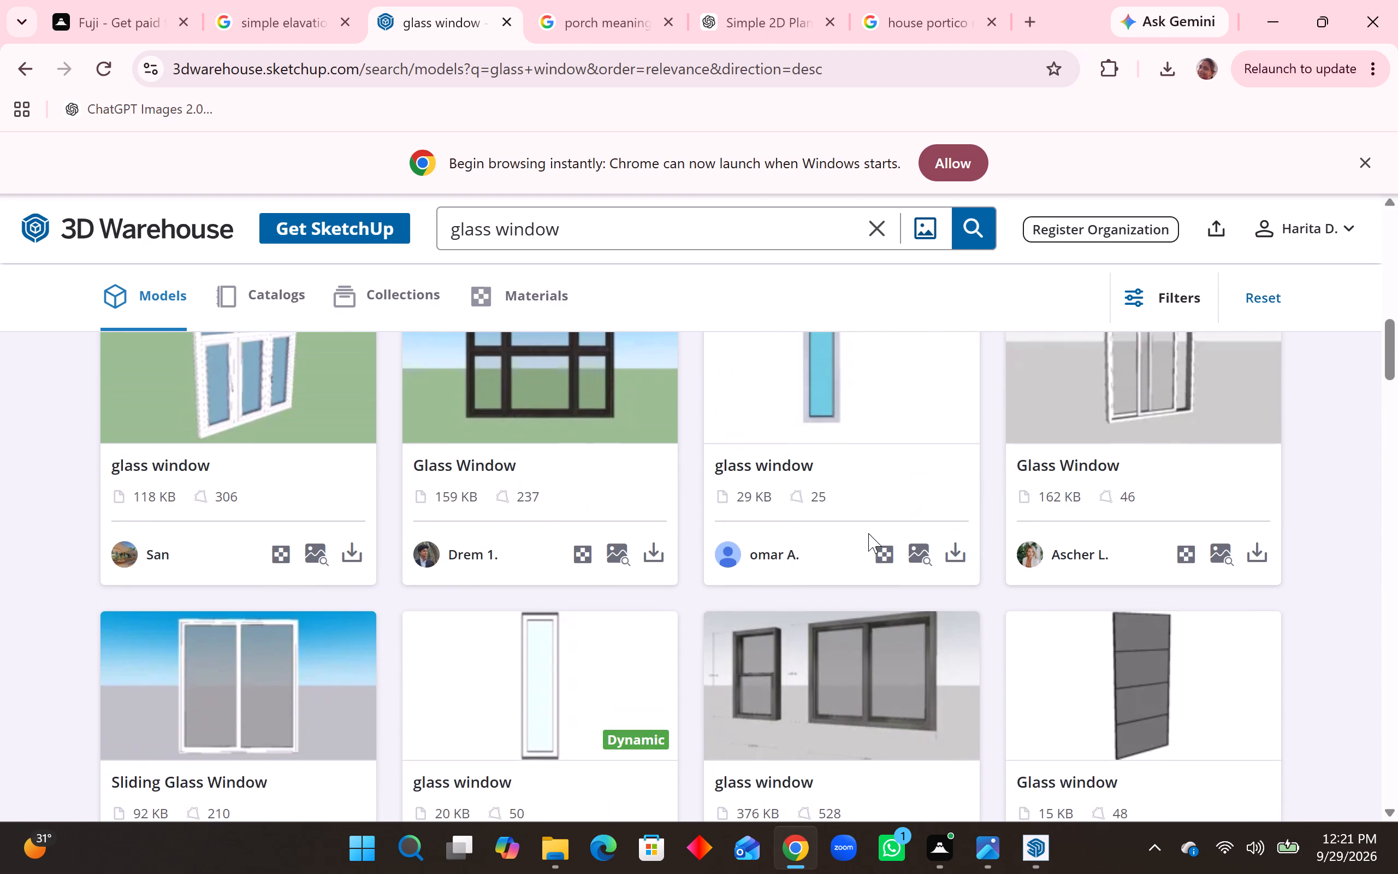
pyautogui.scroll(-1, 868, 533)
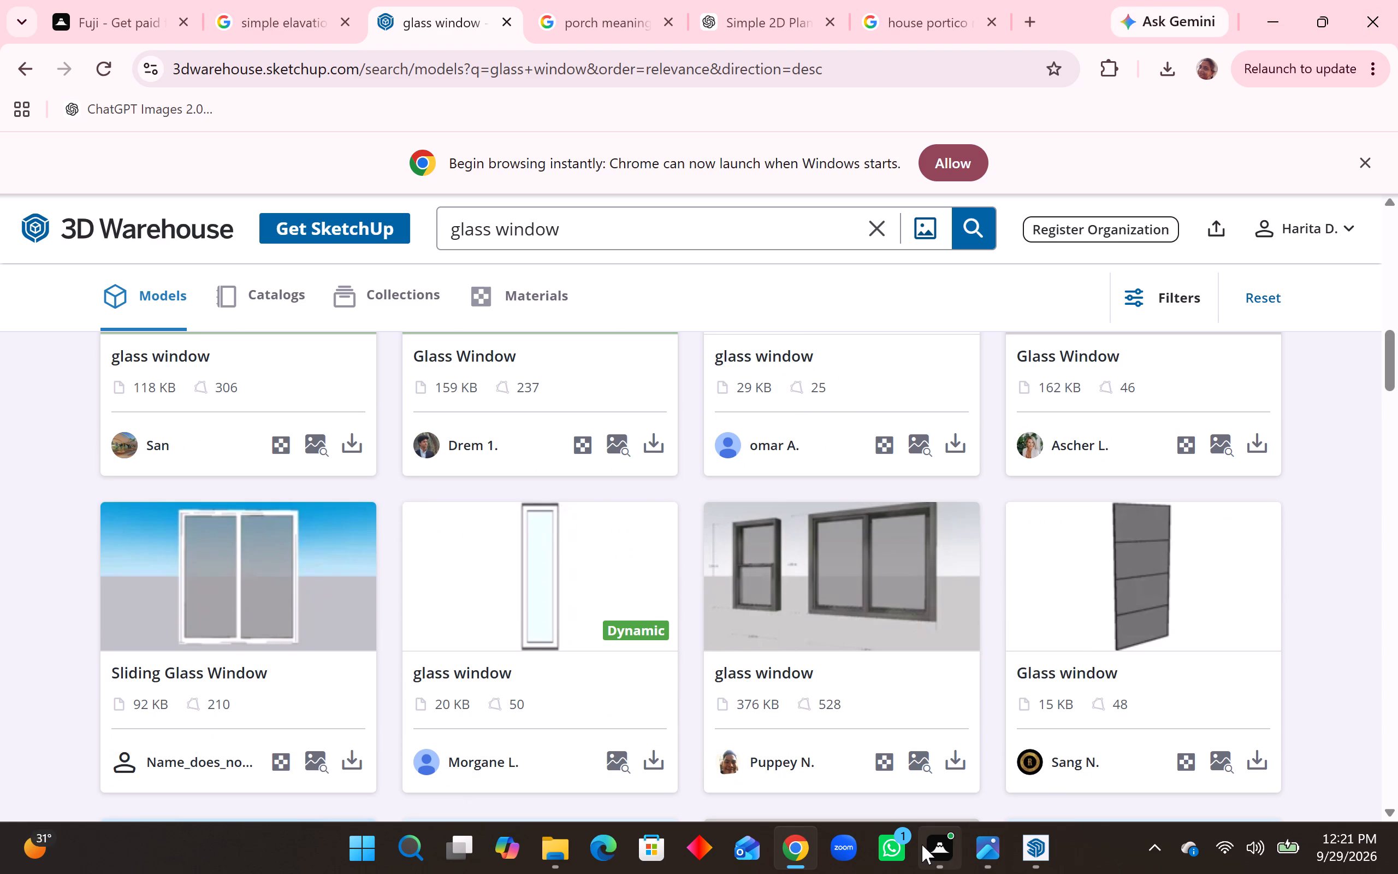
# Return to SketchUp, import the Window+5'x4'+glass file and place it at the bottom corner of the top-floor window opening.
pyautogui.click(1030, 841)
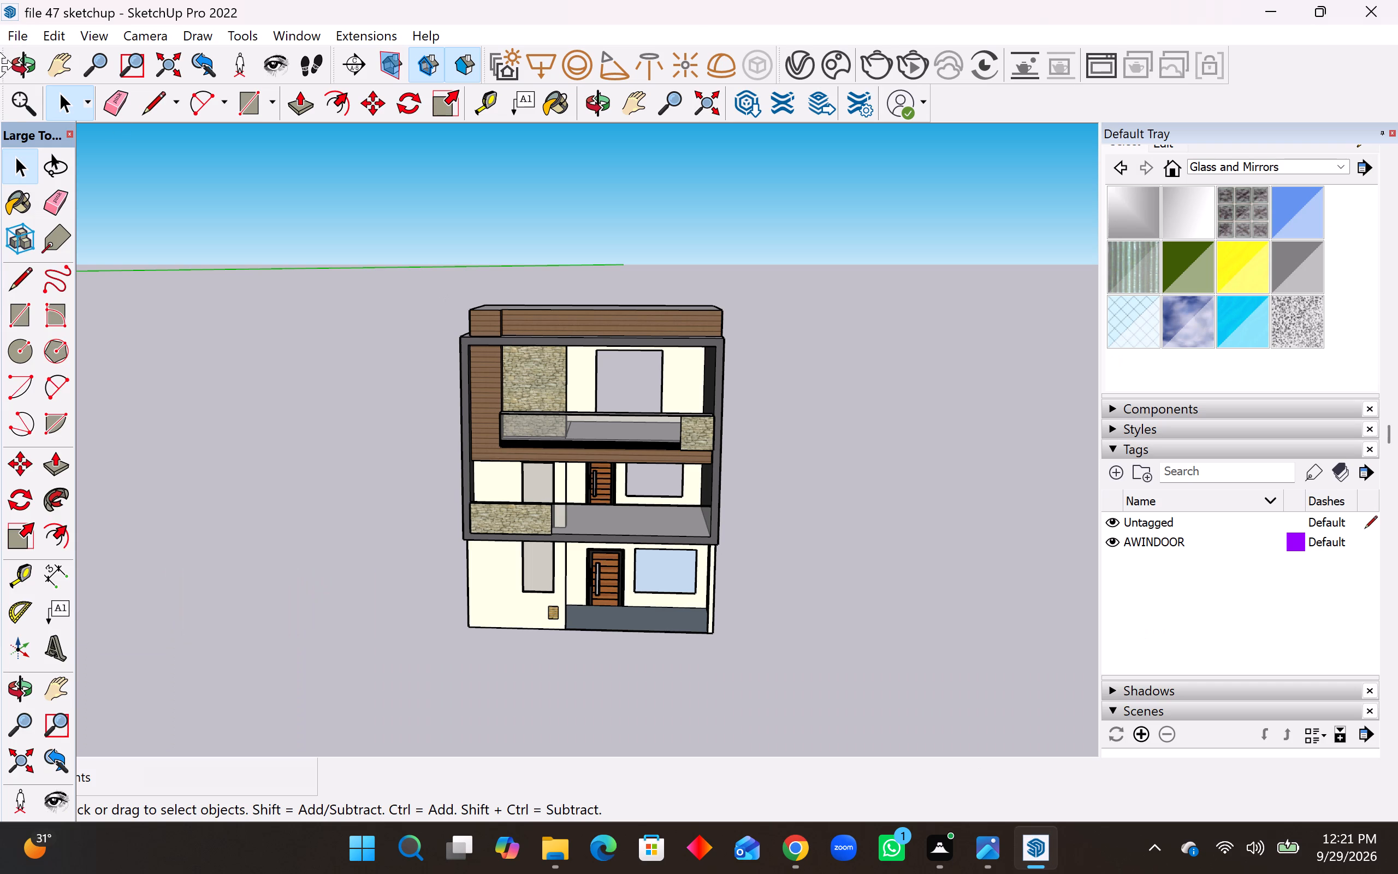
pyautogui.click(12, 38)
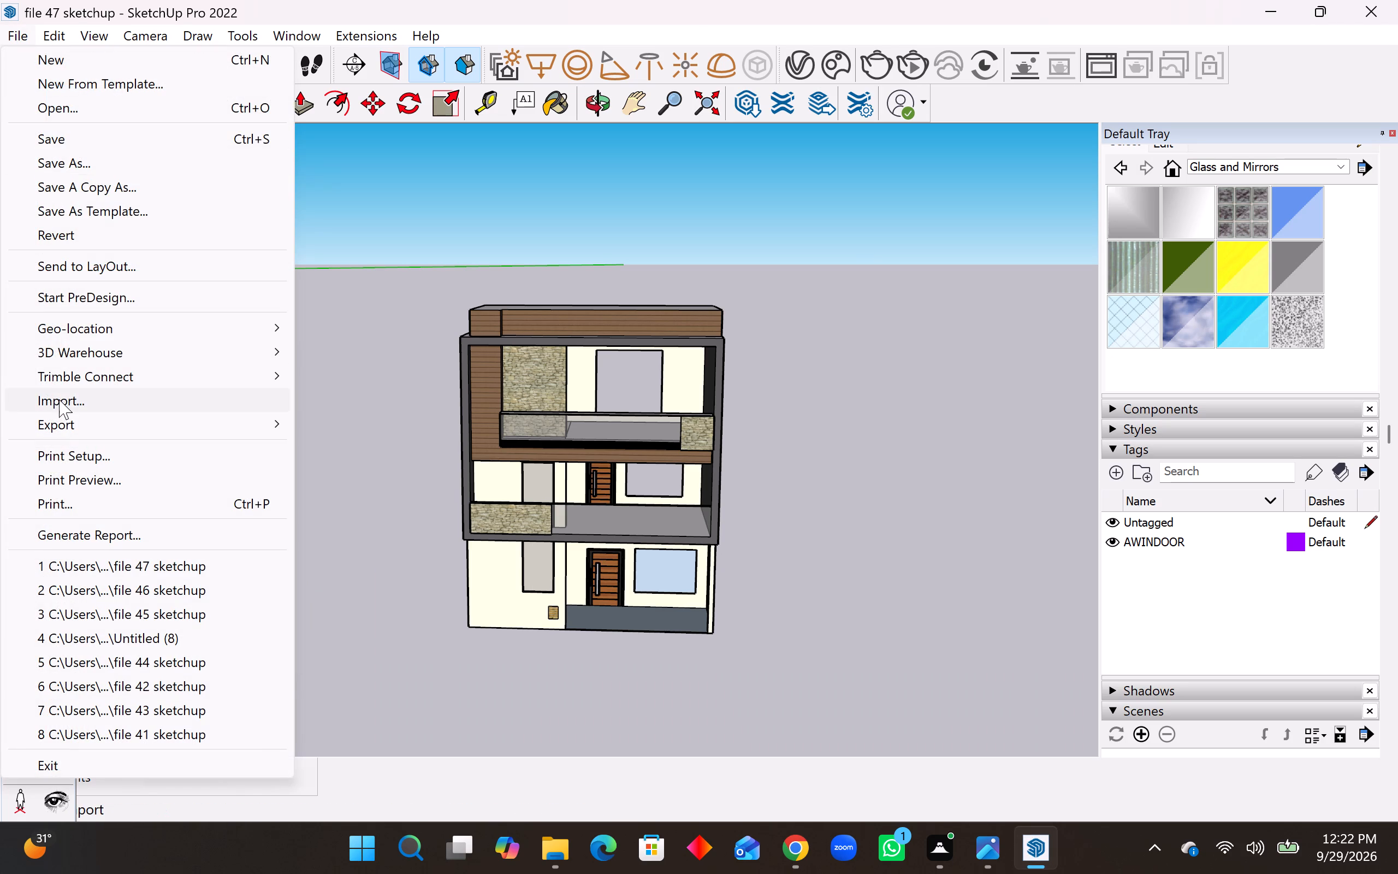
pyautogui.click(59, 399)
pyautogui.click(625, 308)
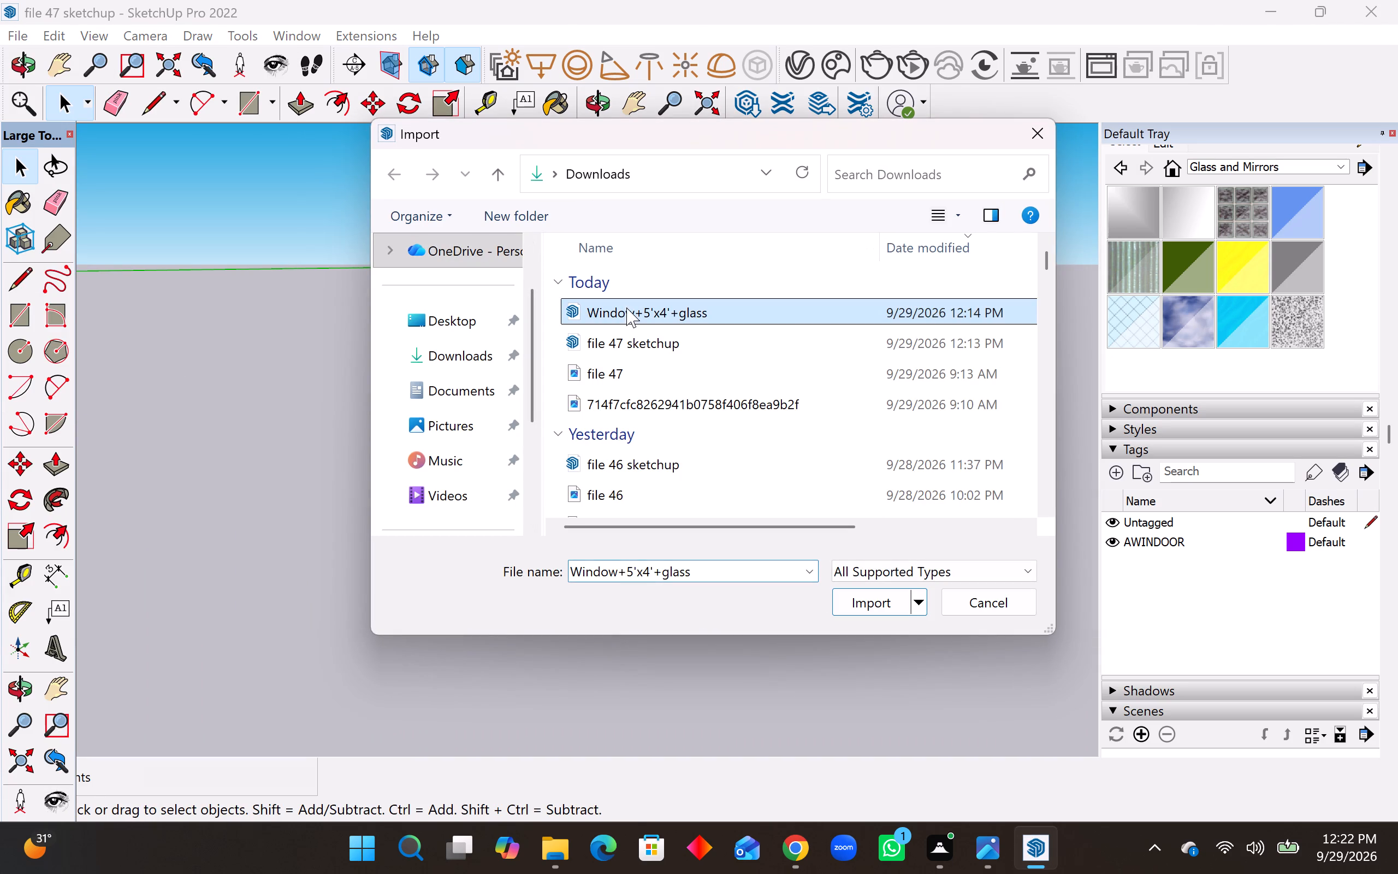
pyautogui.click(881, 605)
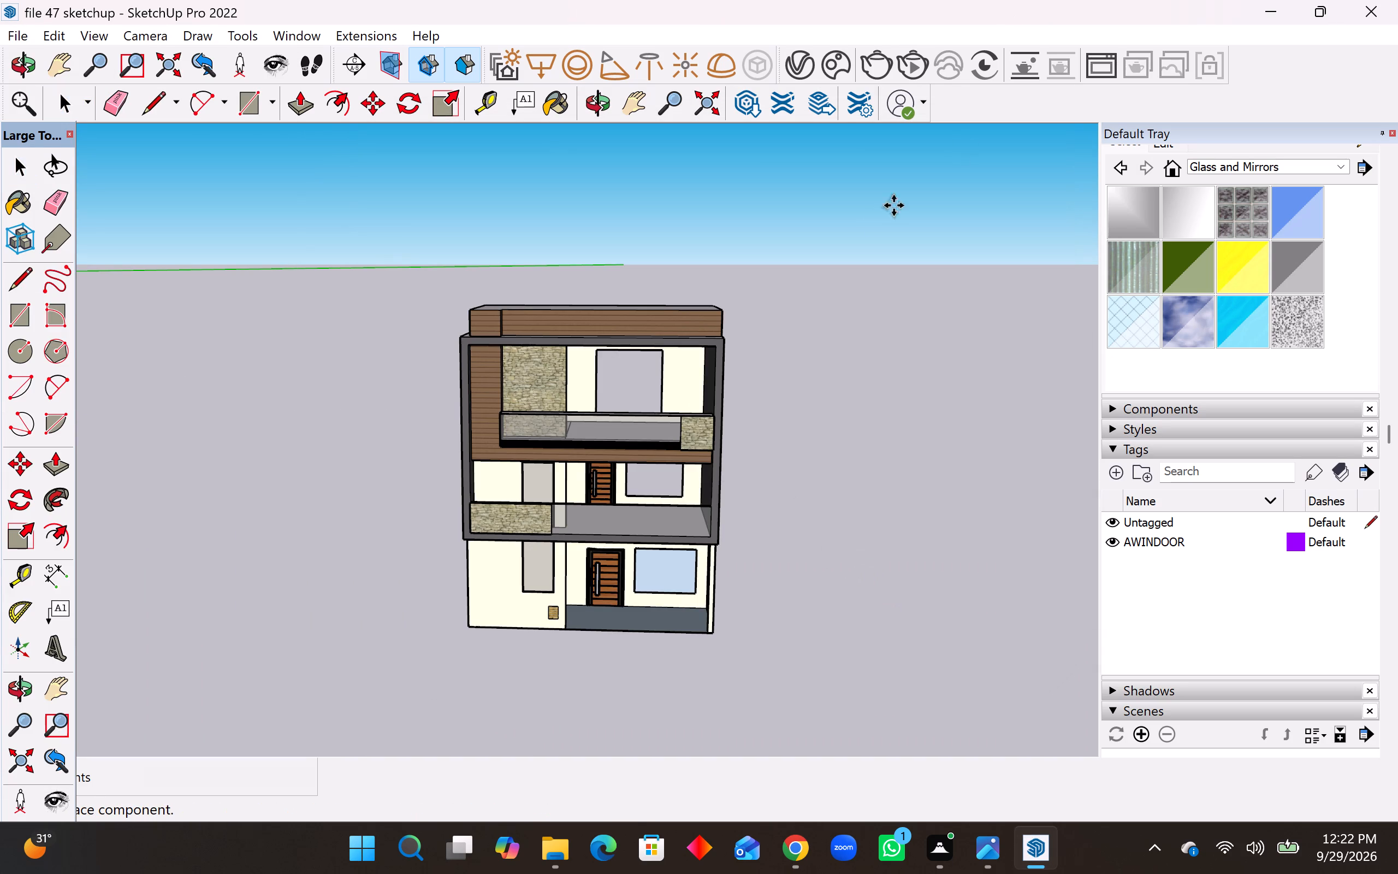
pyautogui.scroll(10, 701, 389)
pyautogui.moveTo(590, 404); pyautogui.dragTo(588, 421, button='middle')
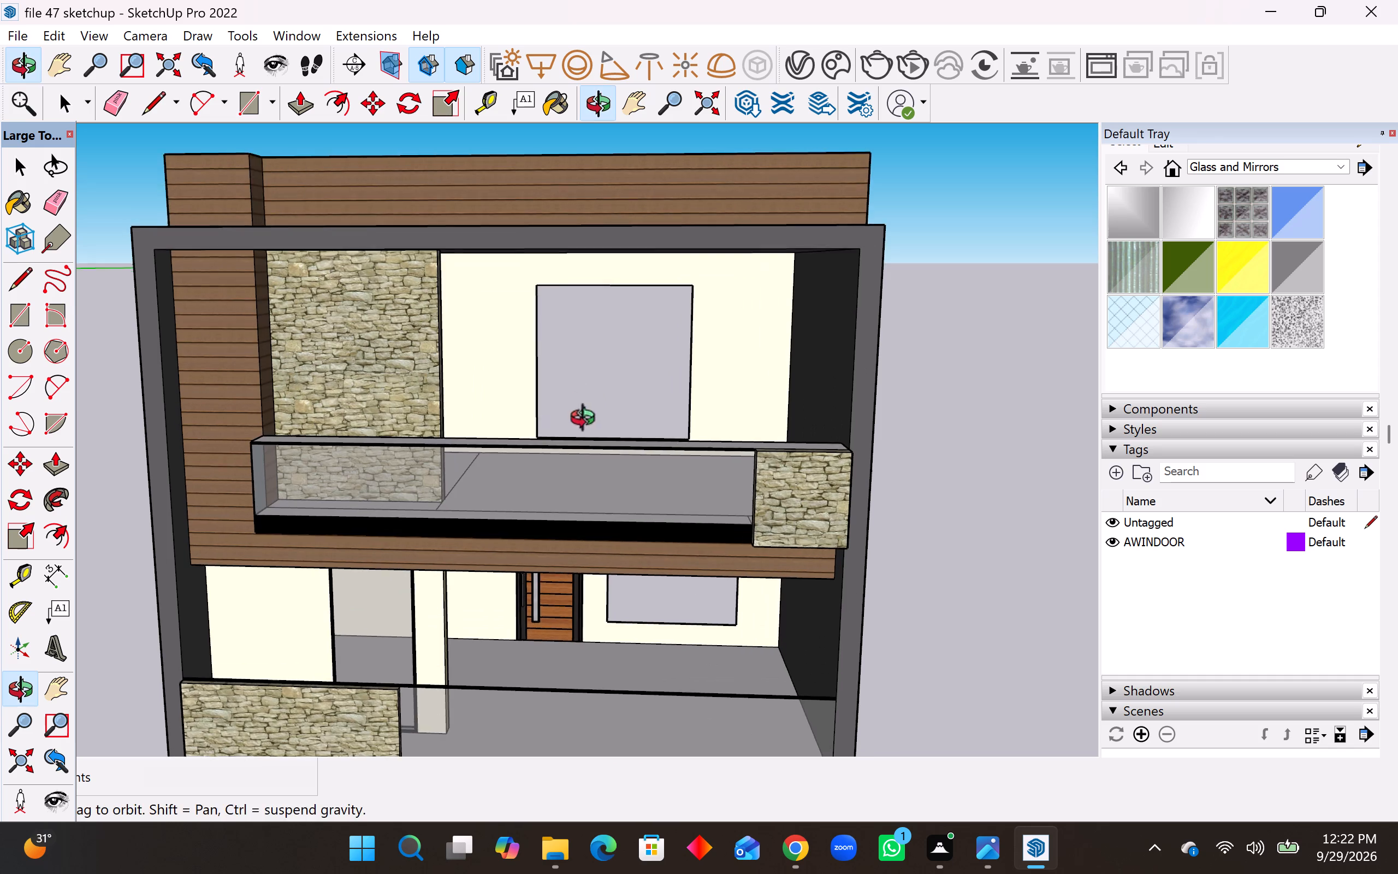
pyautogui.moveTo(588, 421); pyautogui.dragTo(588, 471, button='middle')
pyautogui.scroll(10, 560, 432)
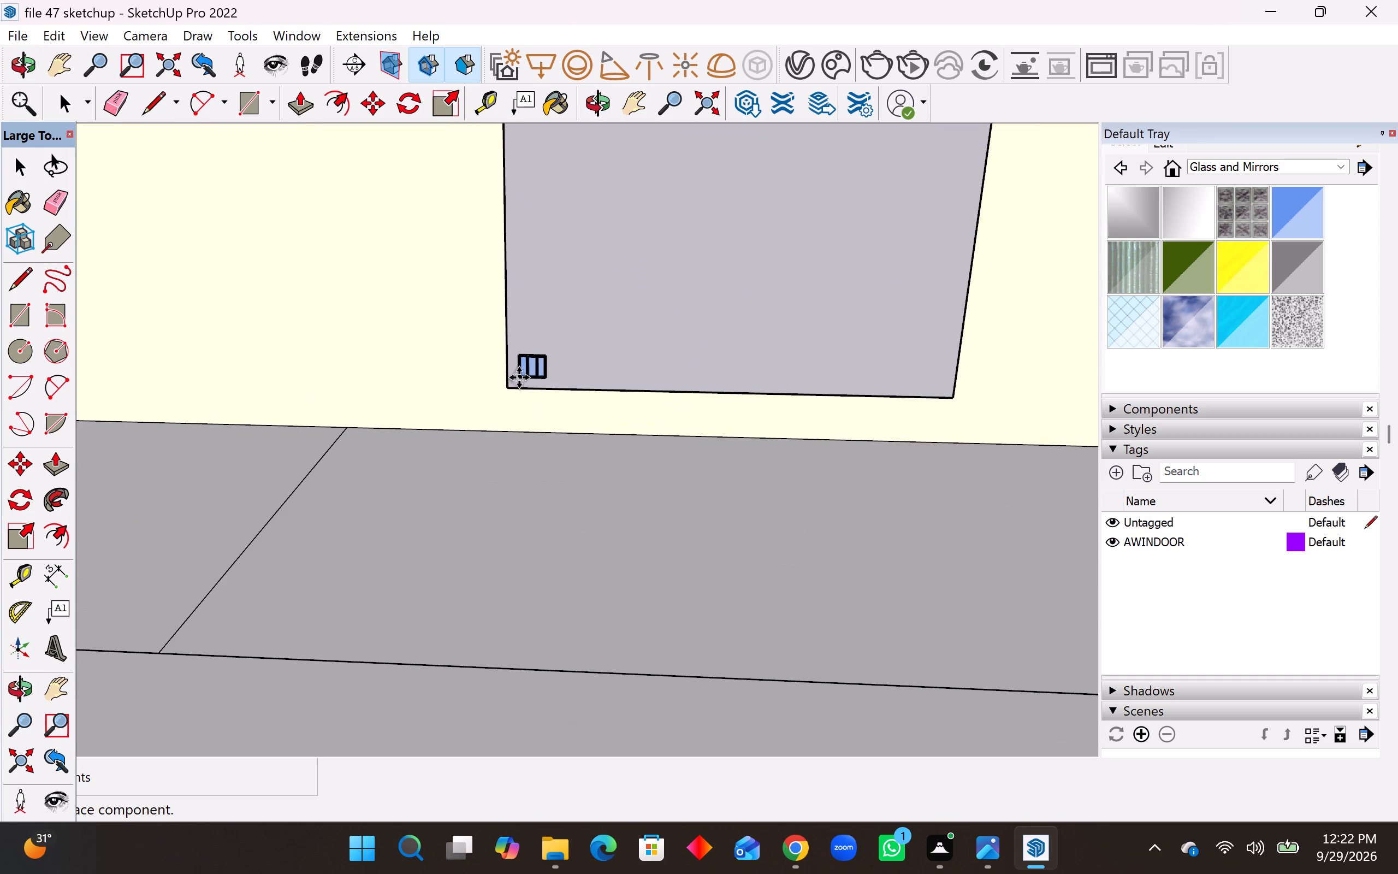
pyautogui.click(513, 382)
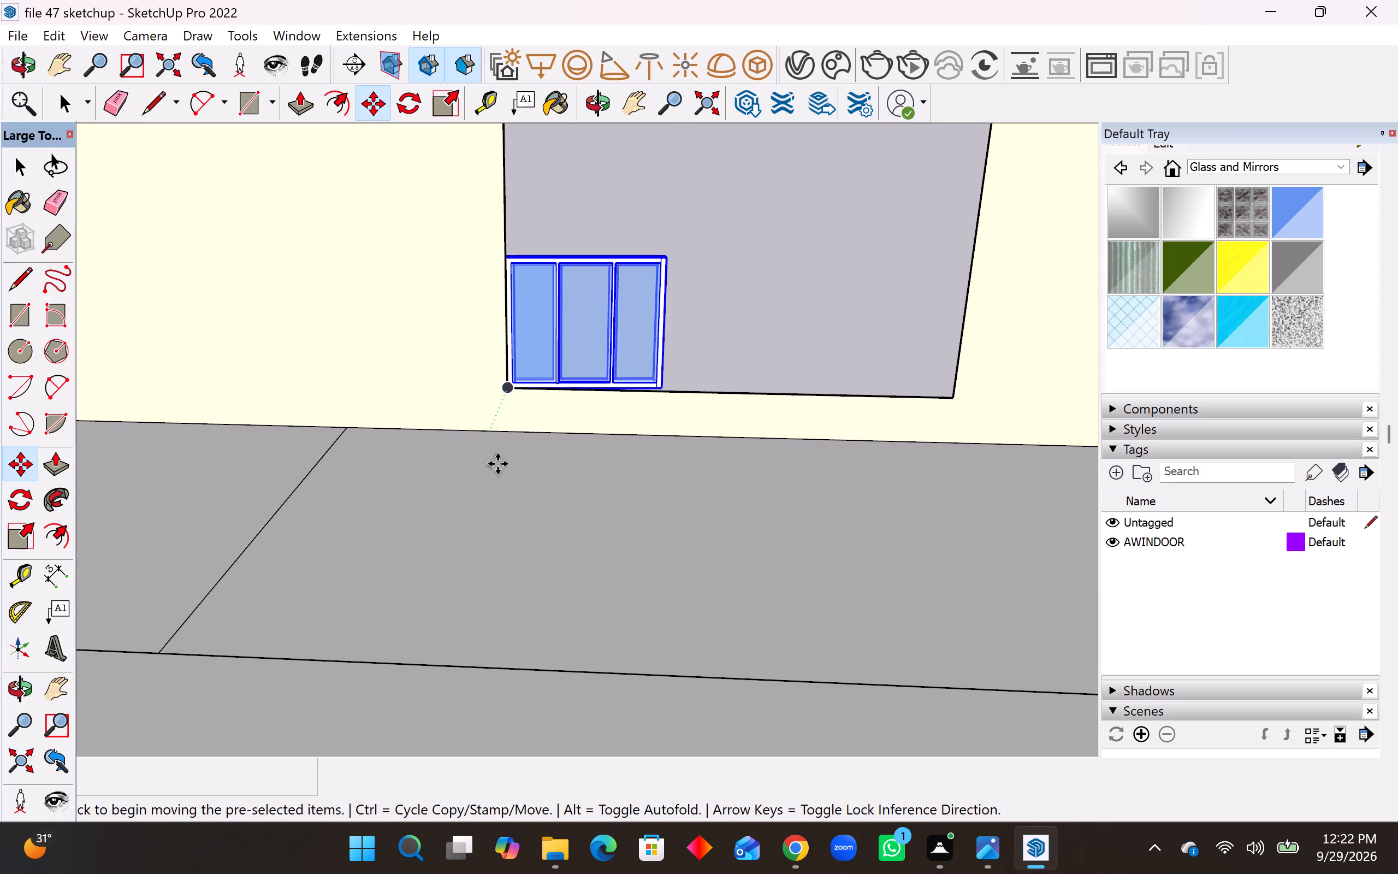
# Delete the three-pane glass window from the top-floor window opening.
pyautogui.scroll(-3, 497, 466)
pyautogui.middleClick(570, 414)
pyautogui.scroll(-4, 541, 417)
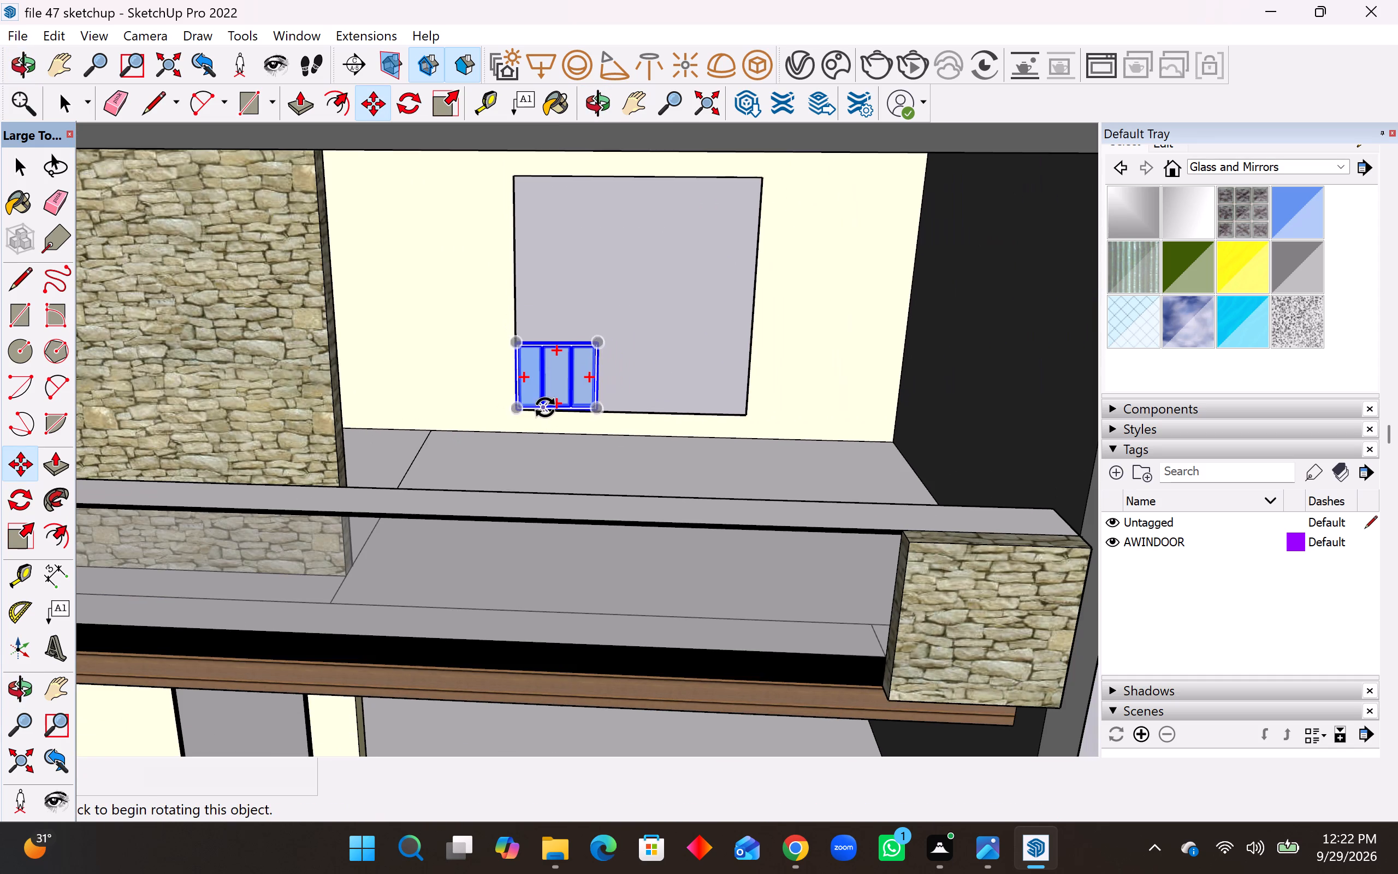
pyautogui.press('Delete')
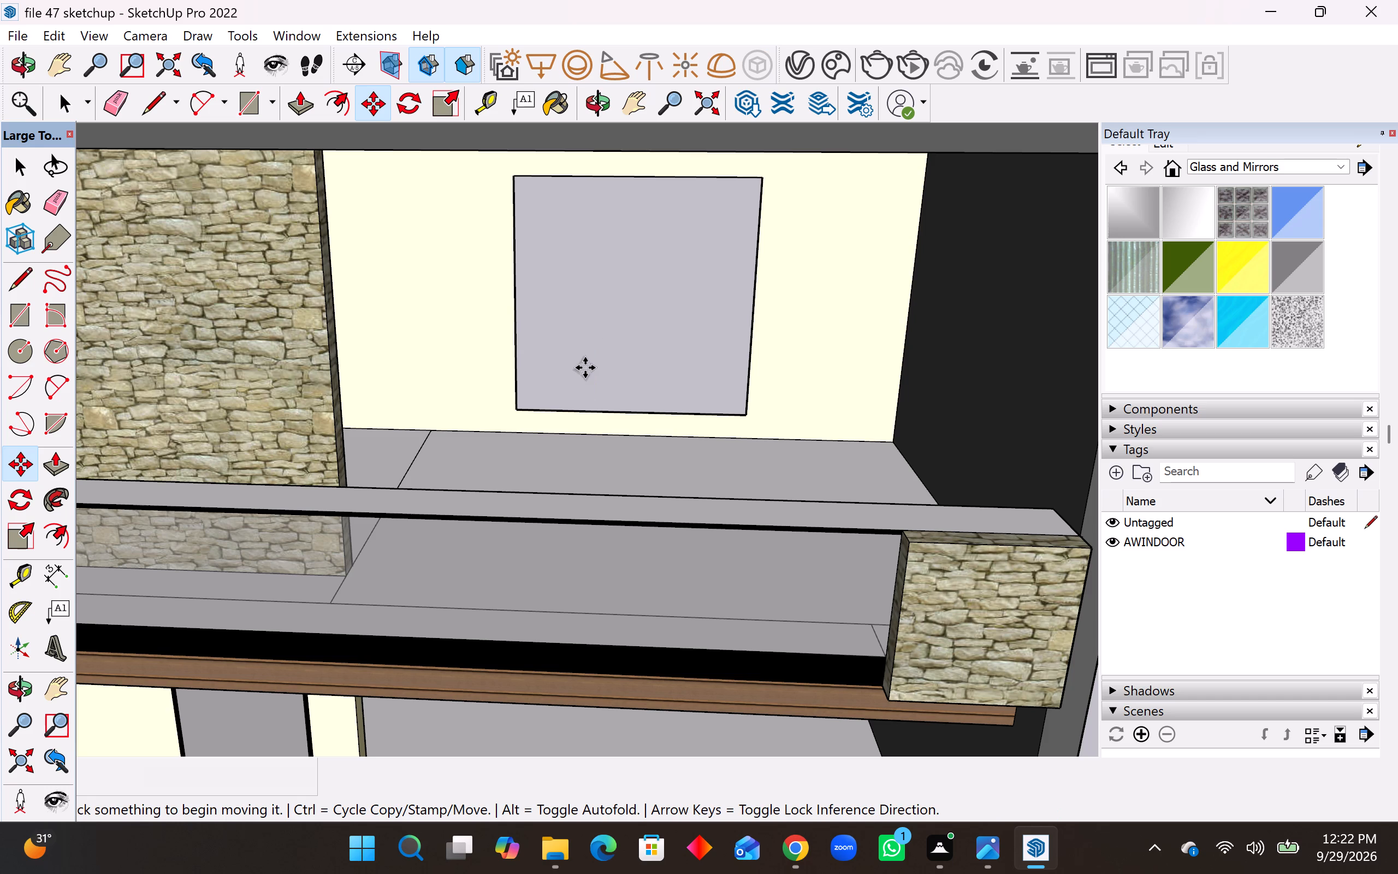
# Switch to Chrome, browse the 3D Warehouse glass window results and download normal thai glasse window as a SketchUp file.
pyautogui.click(804, 854)
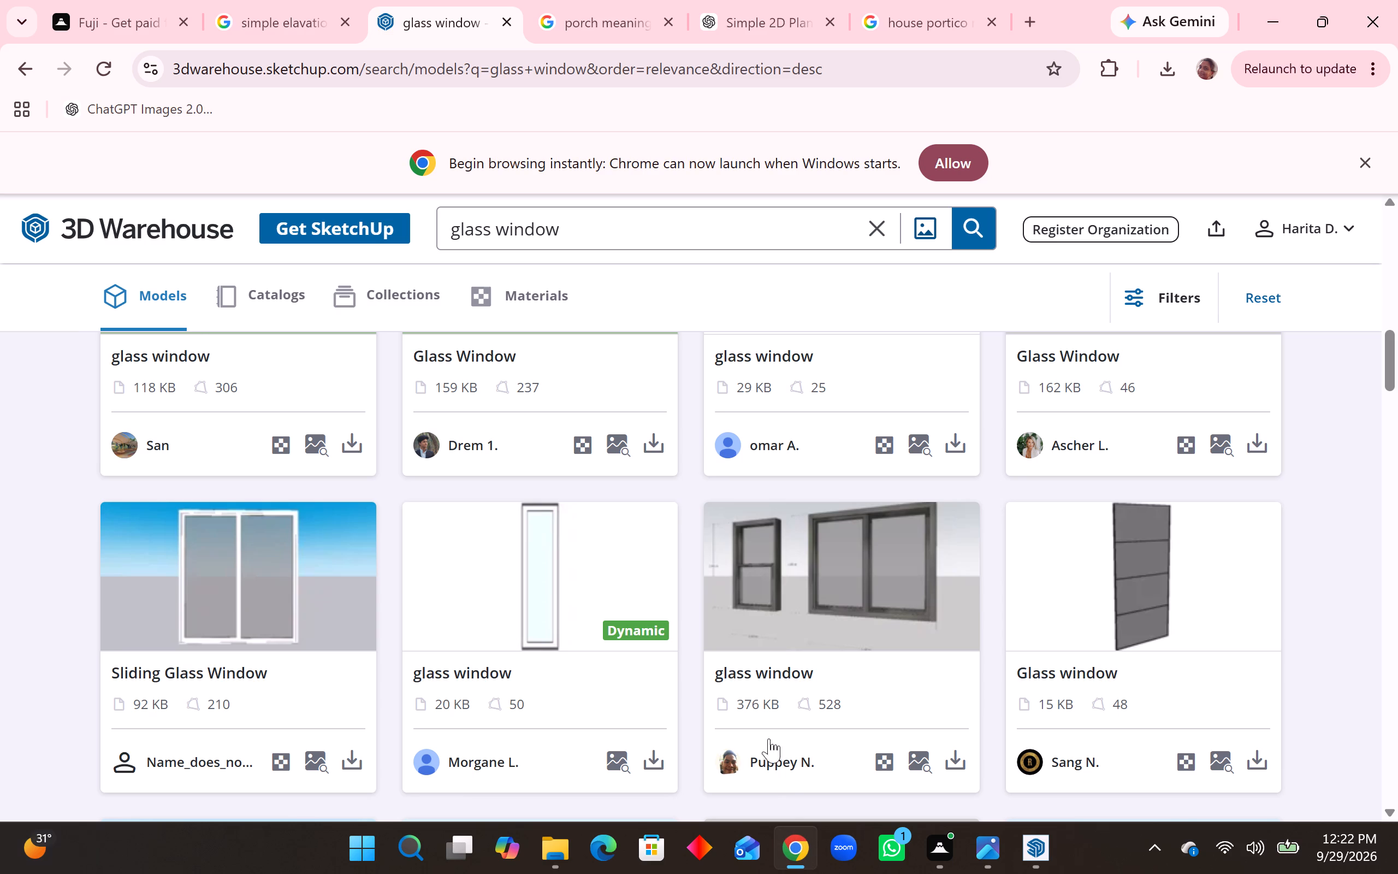
pyautogui.scroll(-3, 713, 579)
pyautogui.scroll(3, 713, 579)
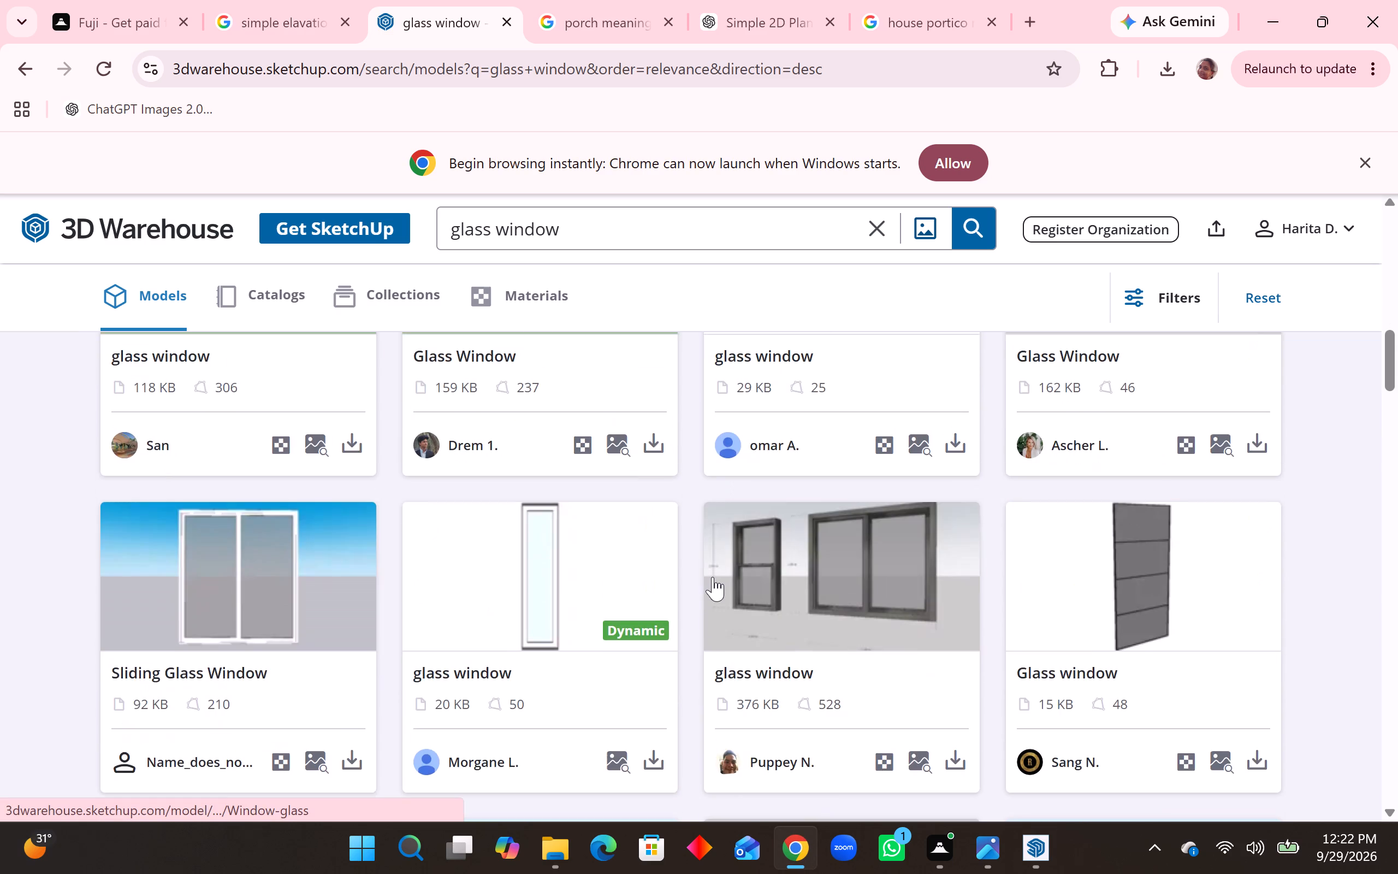
pyautogui.scroll(6, 713, 571)
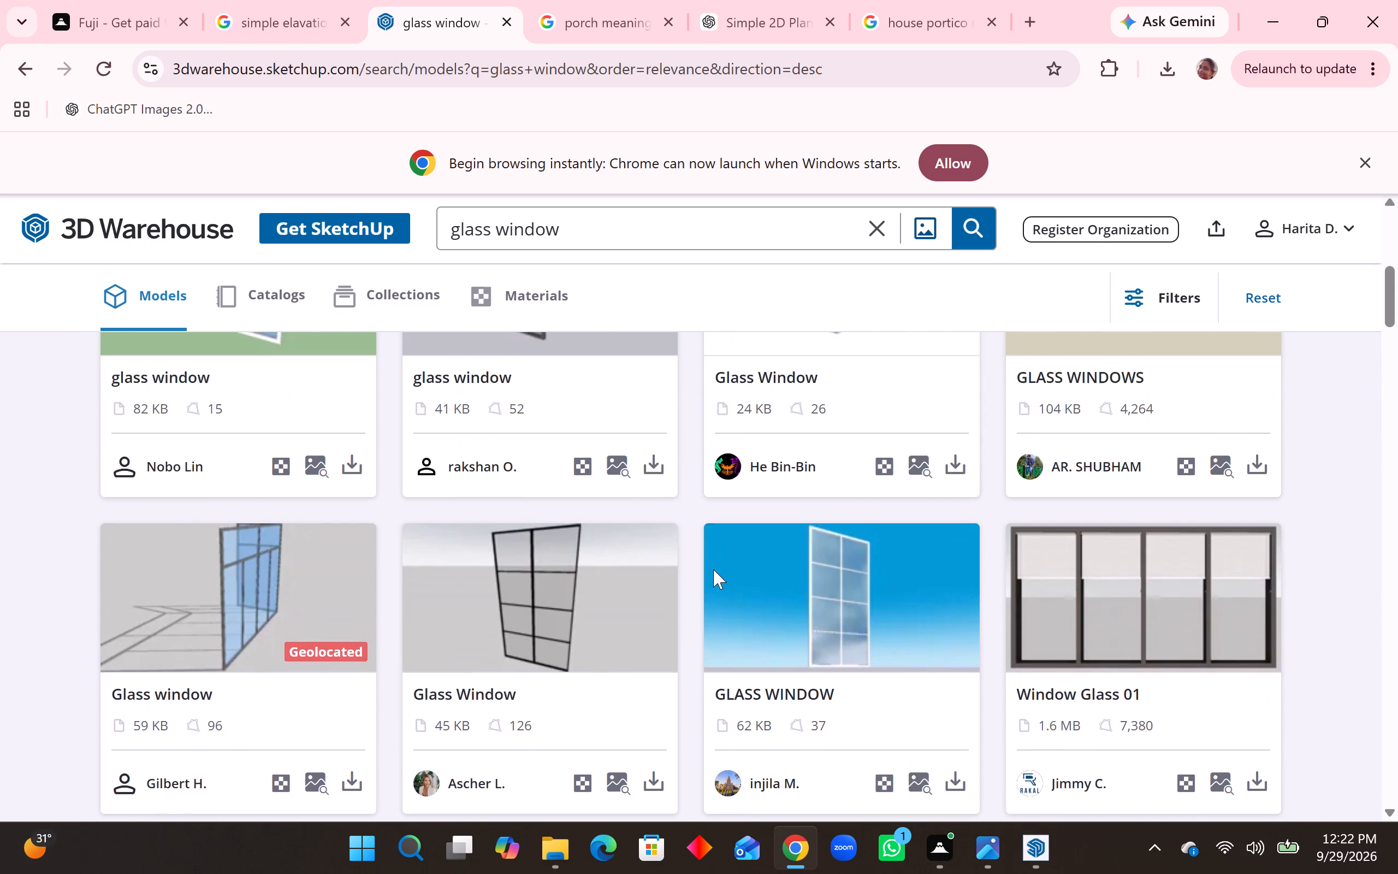
pyautogui.scroll(2, 713, 569)
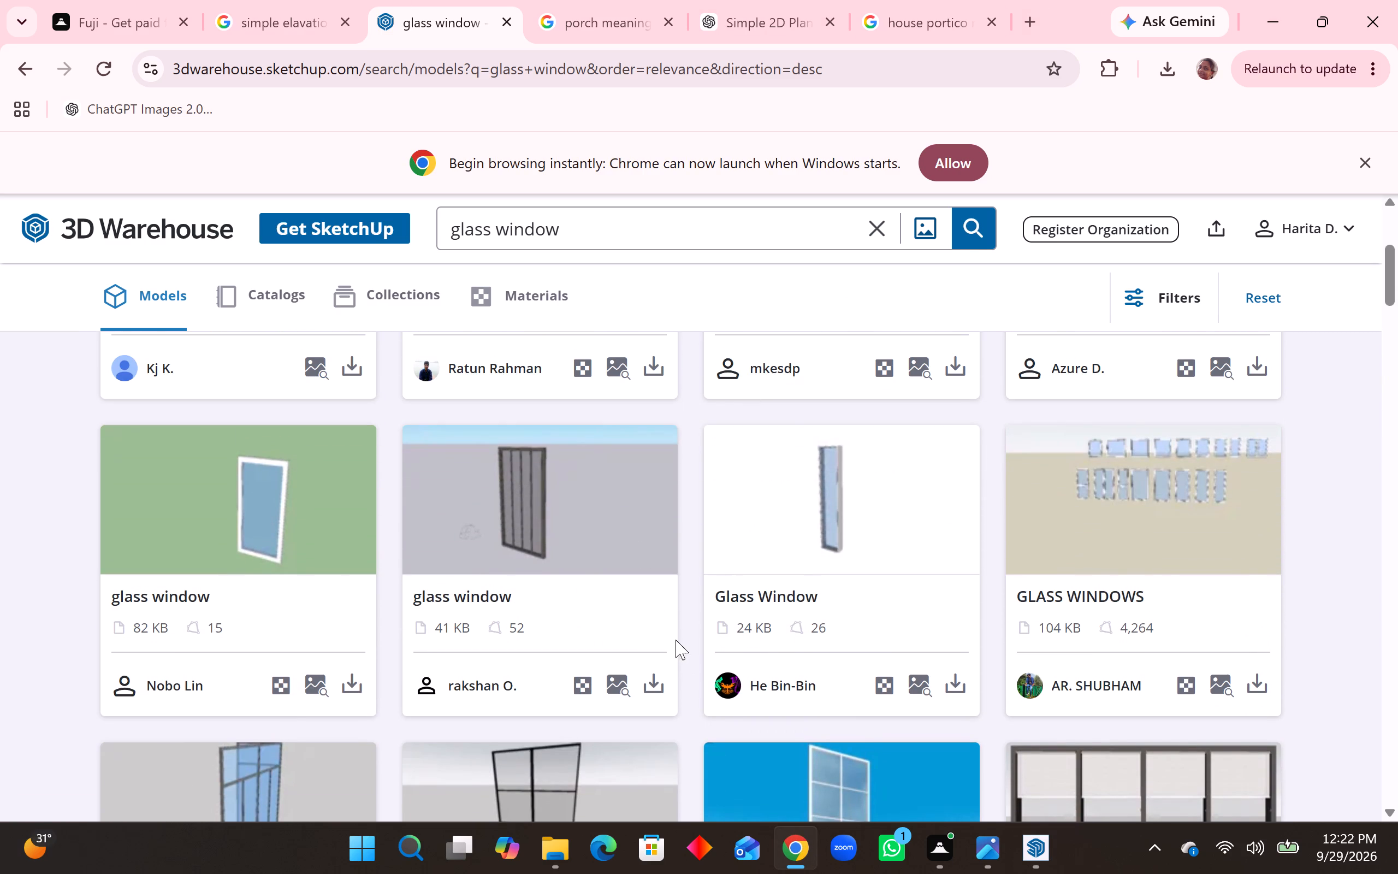
pyautogui.scroll(8, 676, 640)
pyautogui.scroll(-6, 676, 640)
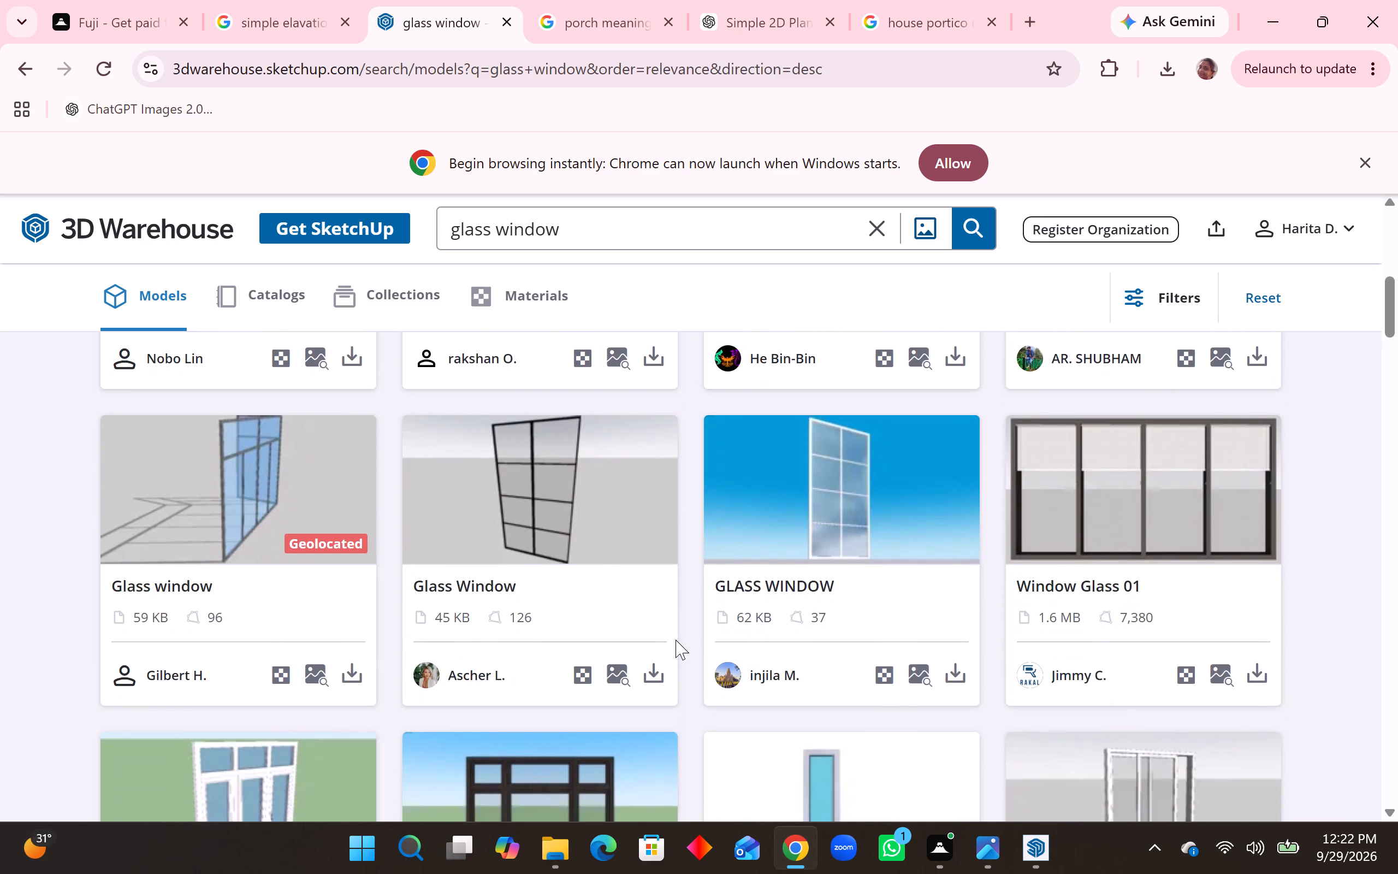
pyautogui.scroll(-12, 676, 640)
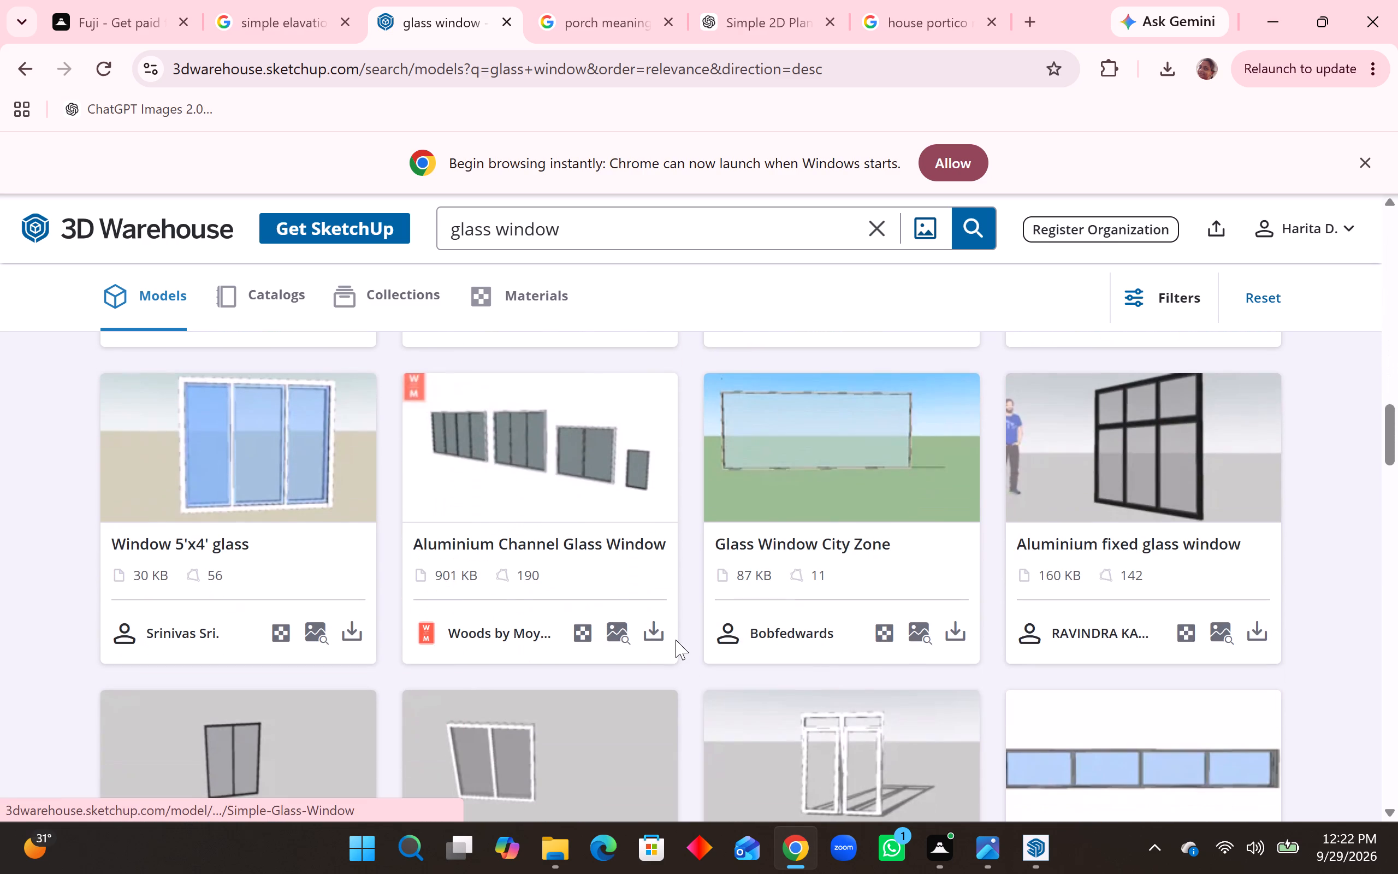
pyautogui.scroll(-2, 676, 640)
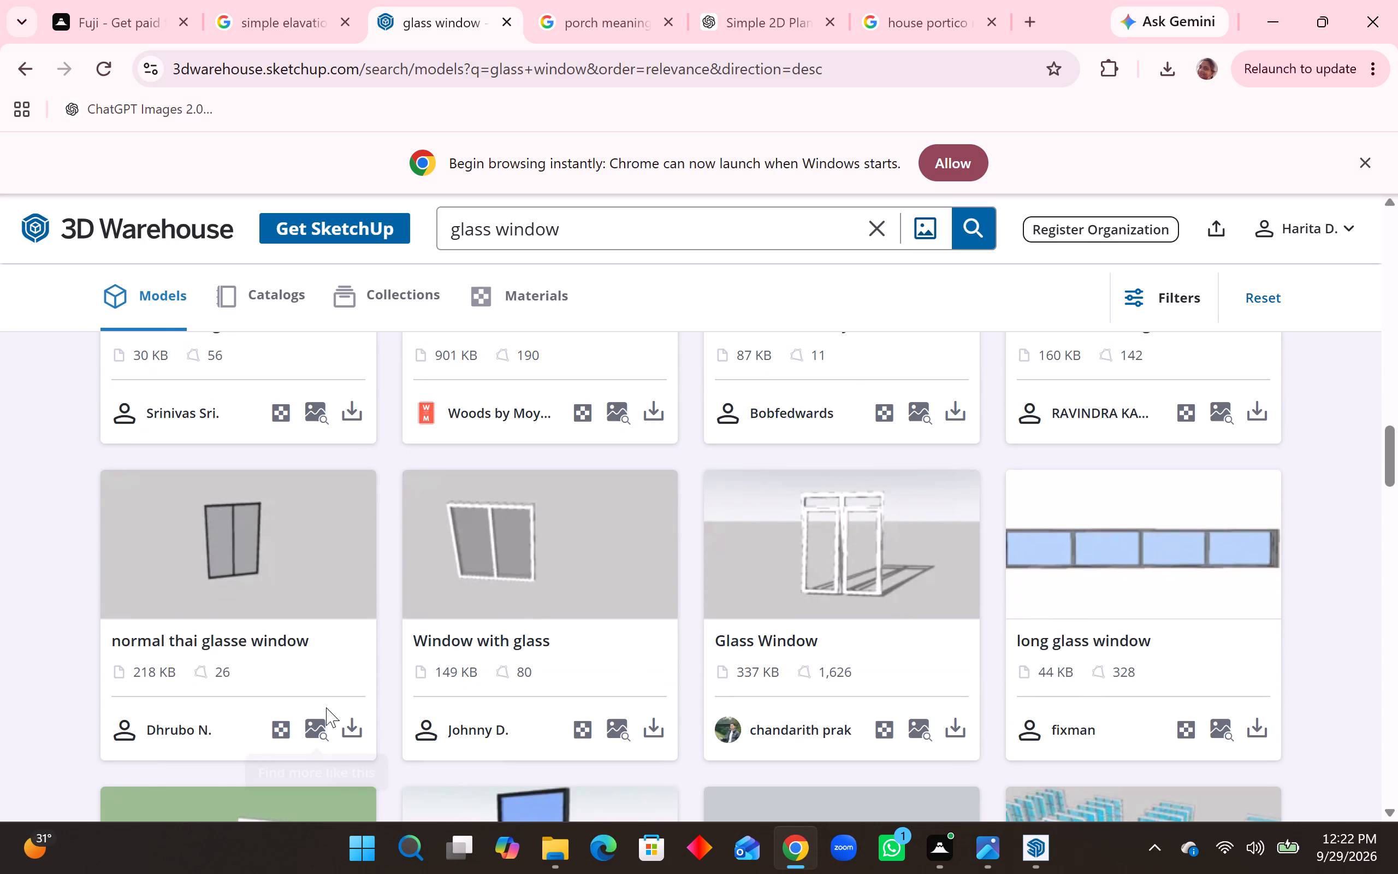
pyautogui.scroll(-3, 538, 603)
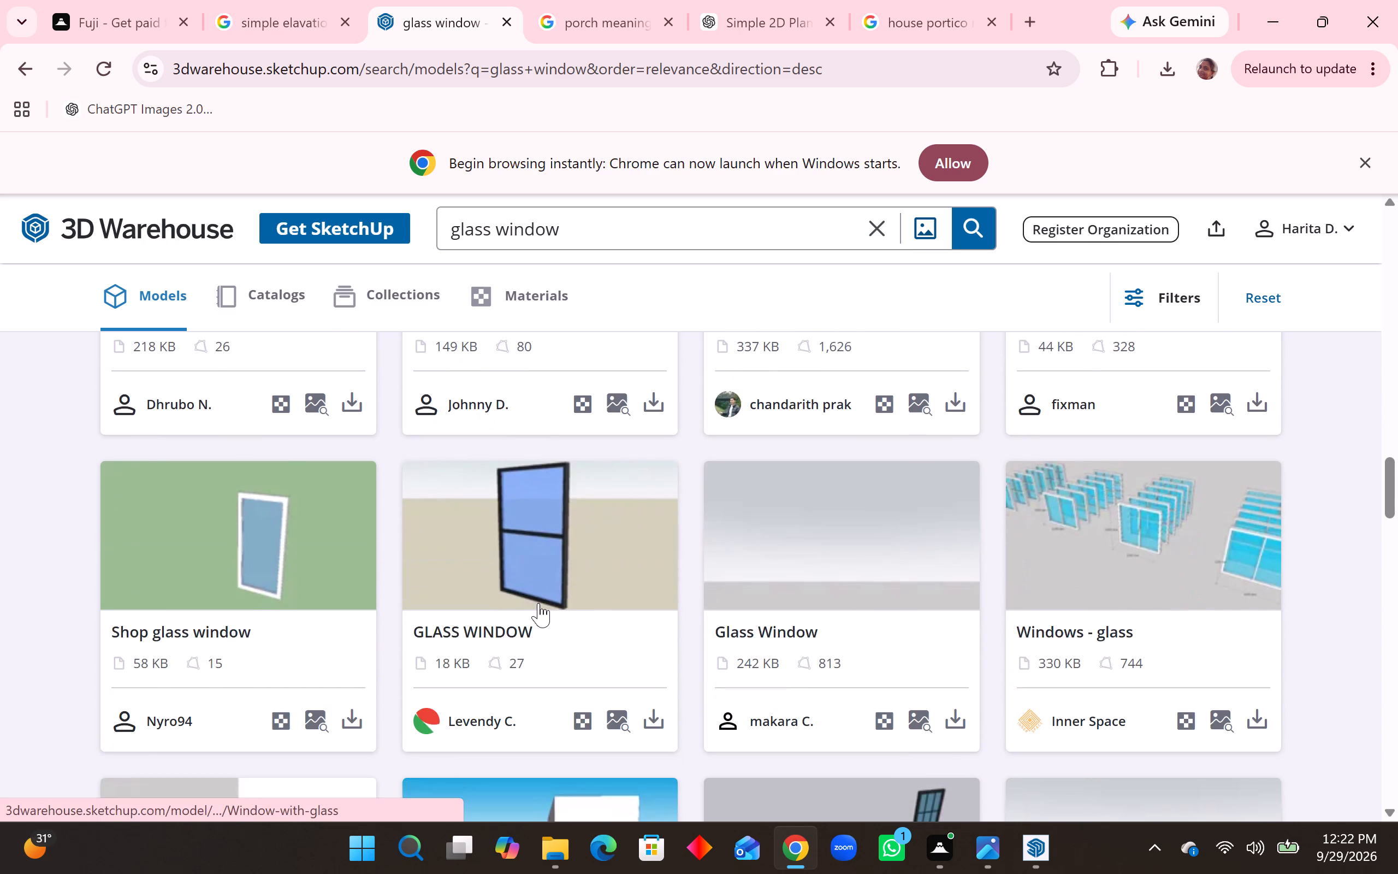
pyautogui.scroll(3, 538, 603)
pyautogui.click(346, 731)
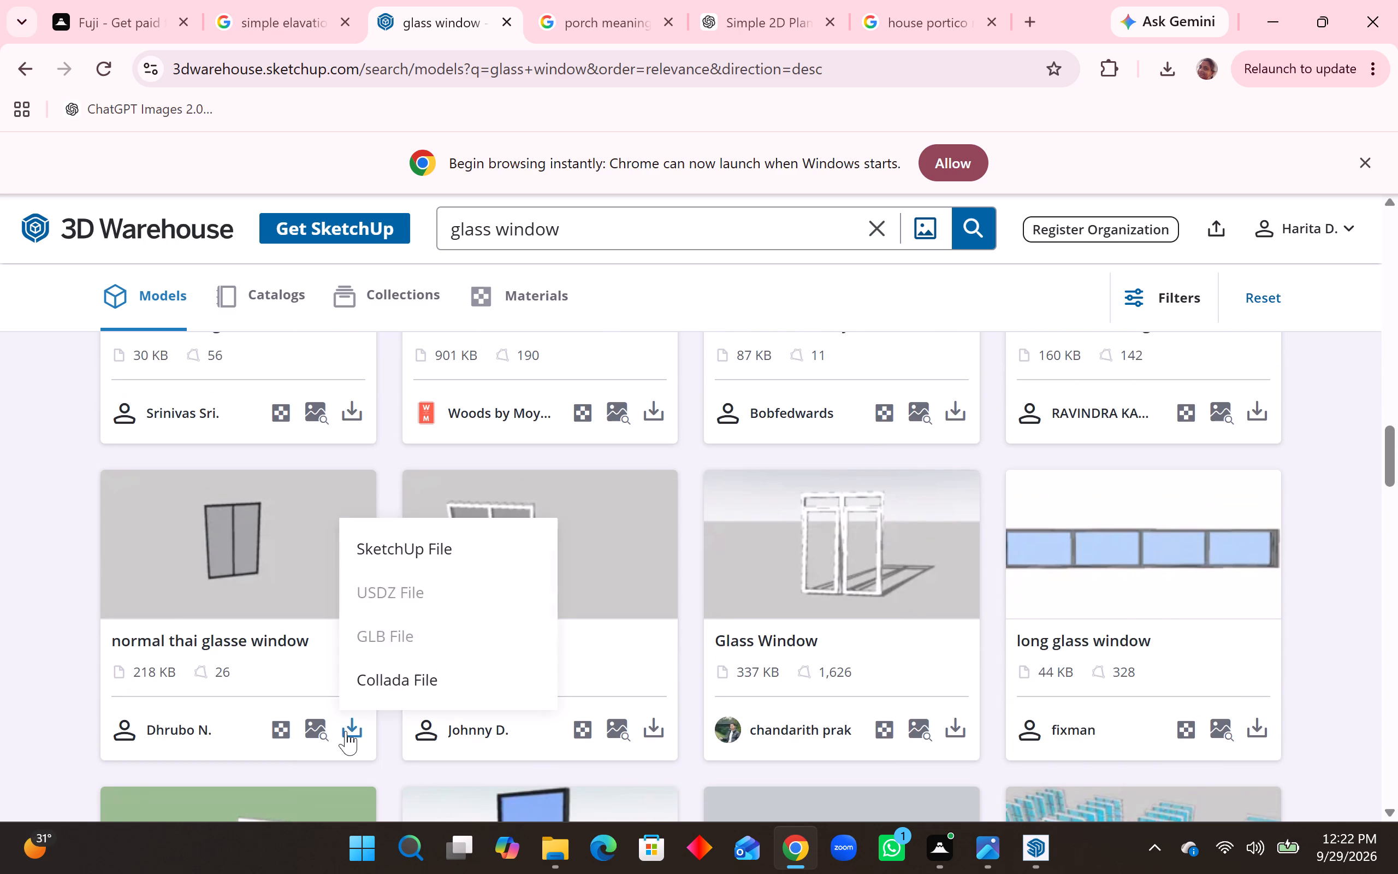
pyautogui.click(392, 557)
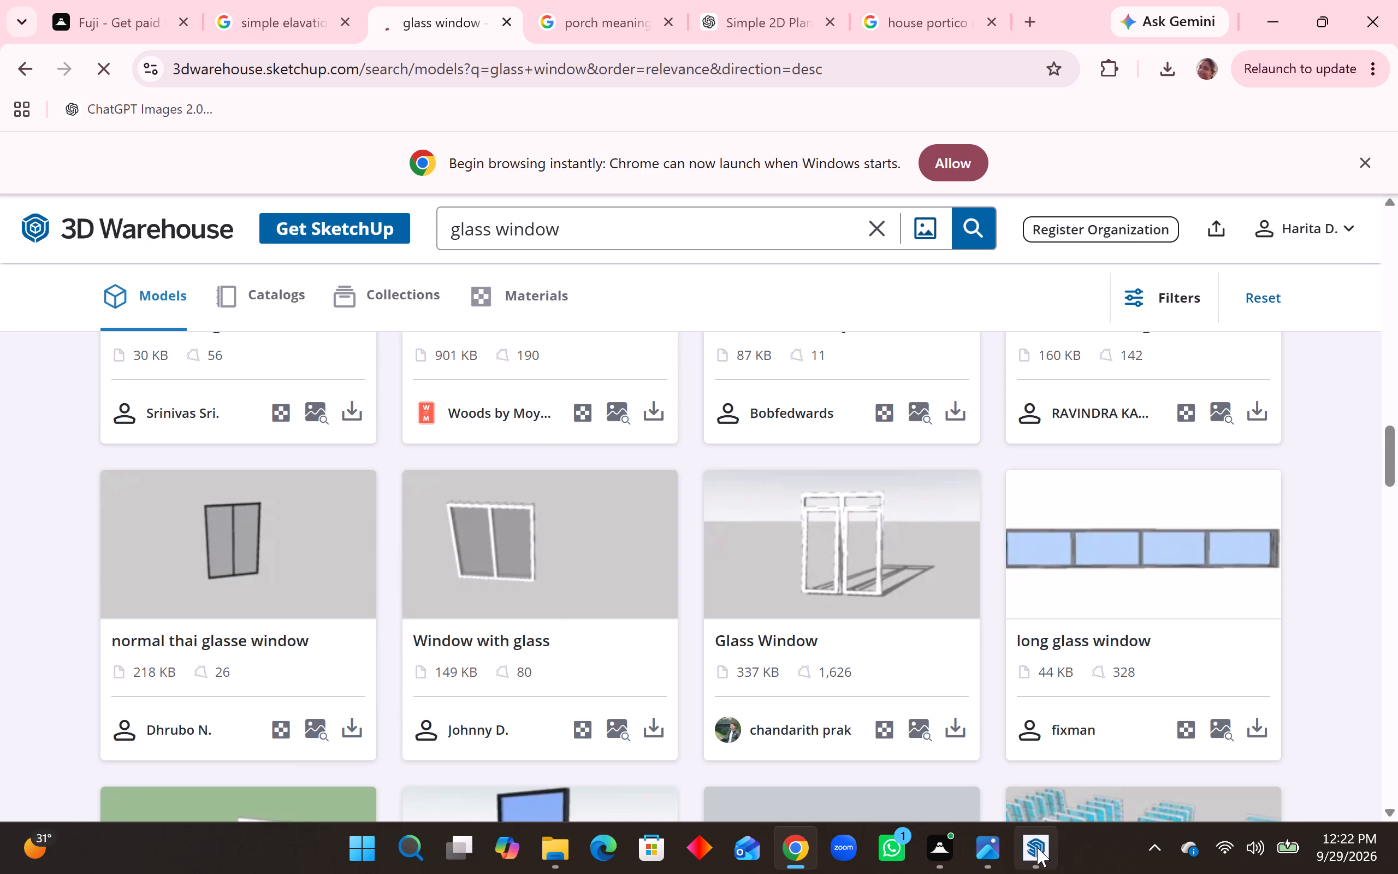
# Return to SketchUp, import the normal+window file and place it beside the house at the height of the top-floor balcony.
pyautogui.click(1039, 847)
pyautogui.scroll(-3, 330, 529)
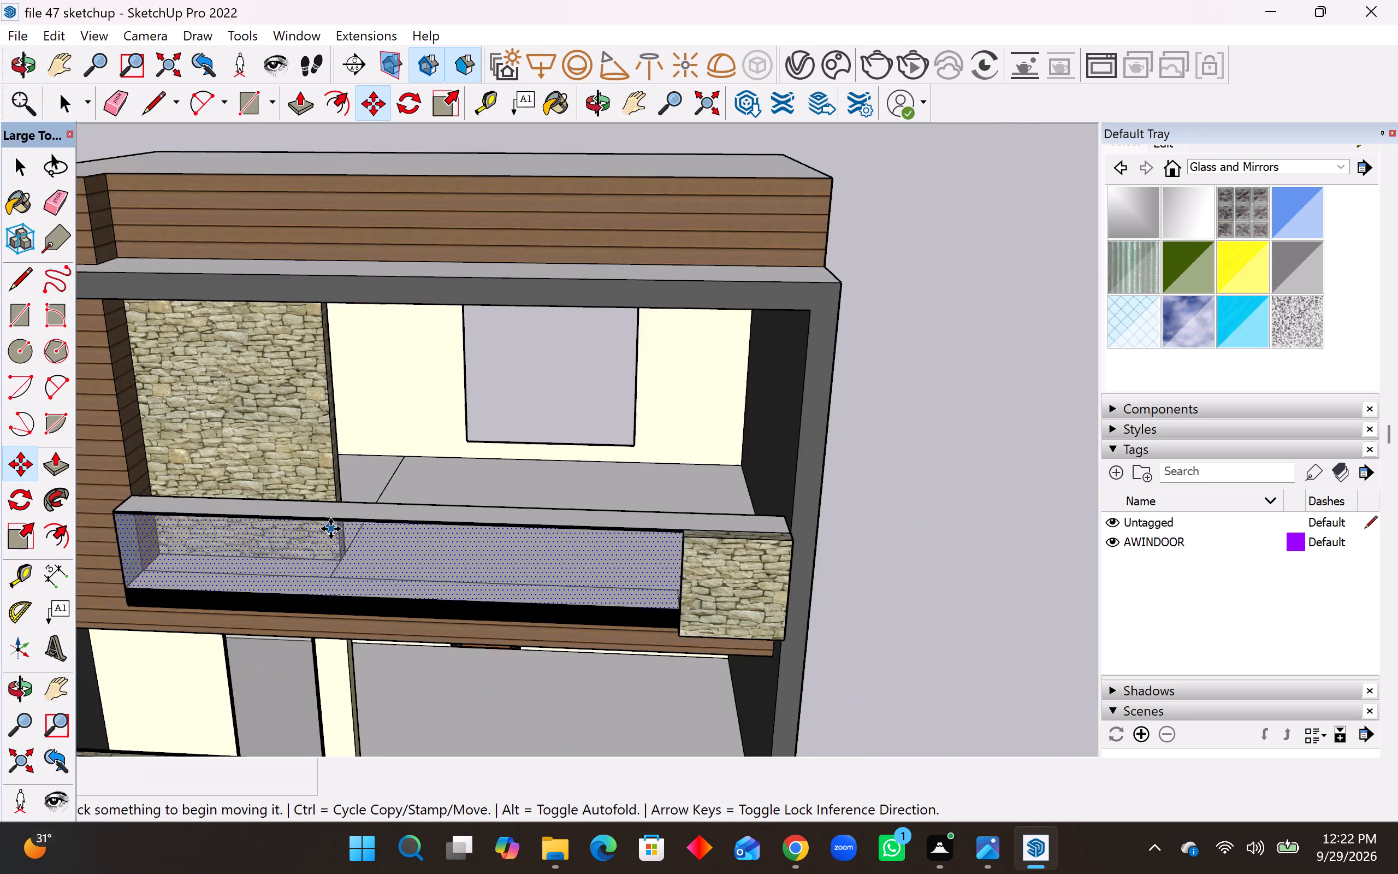
pyautogui.scroll(-7, 330, 529)
pyautogui.moveTo(344, 445); pyautogui.dragTo(346, 335, button='middle')
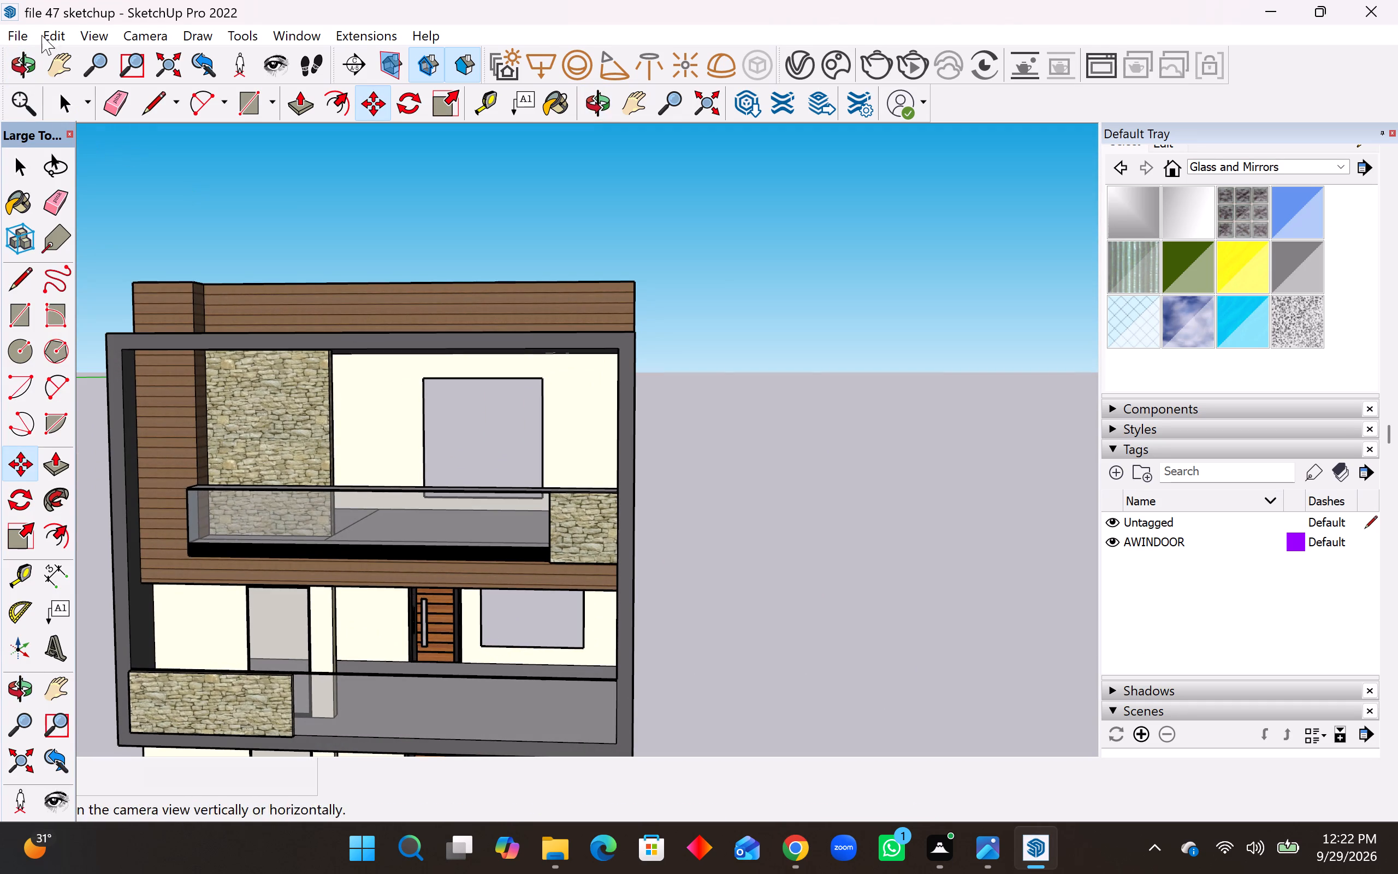
pyautogui.click(22, 28)
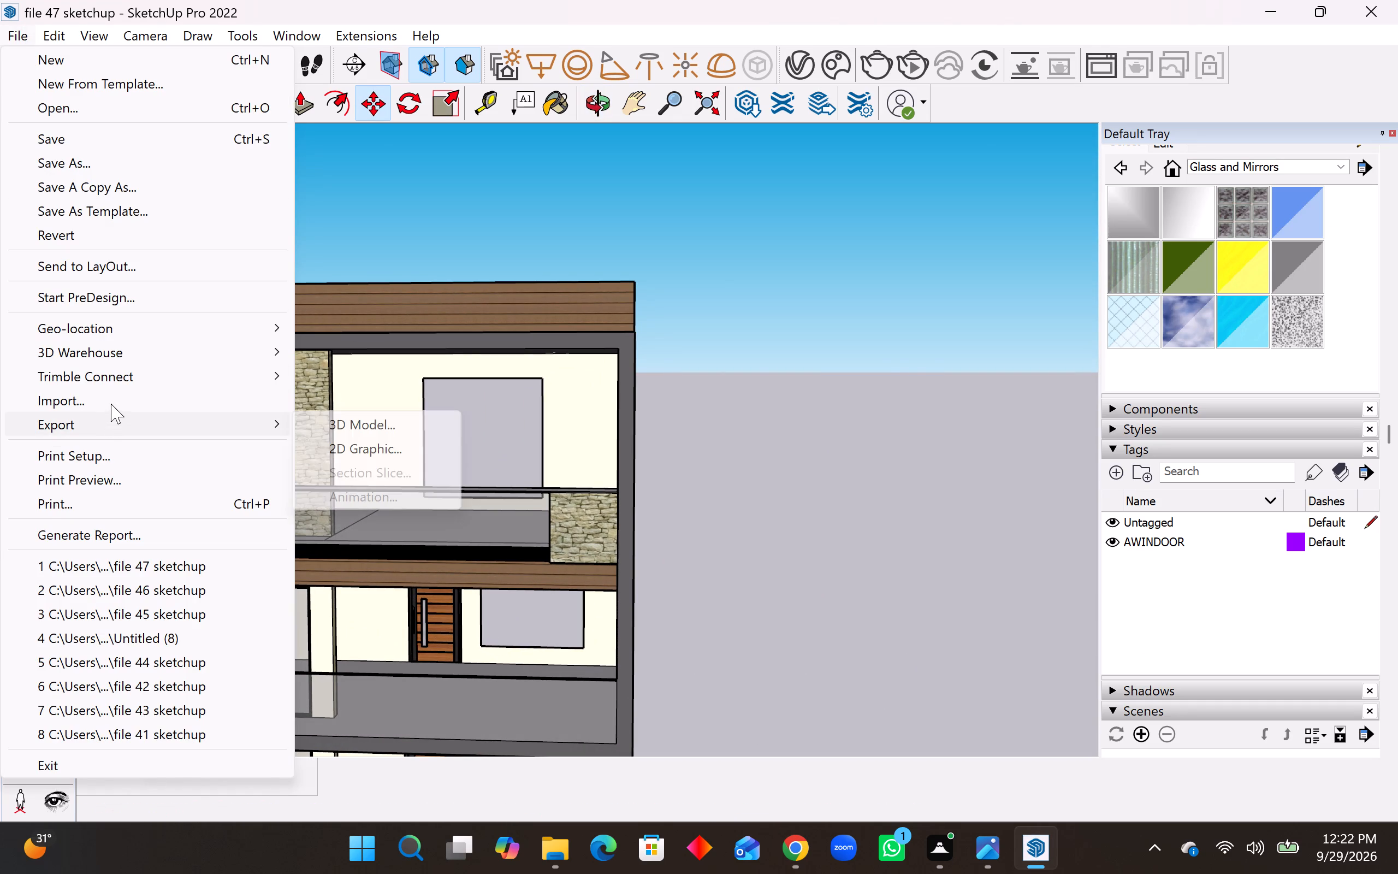
pyautogui.click(111, 404)
pyautogui.click(647, 309)
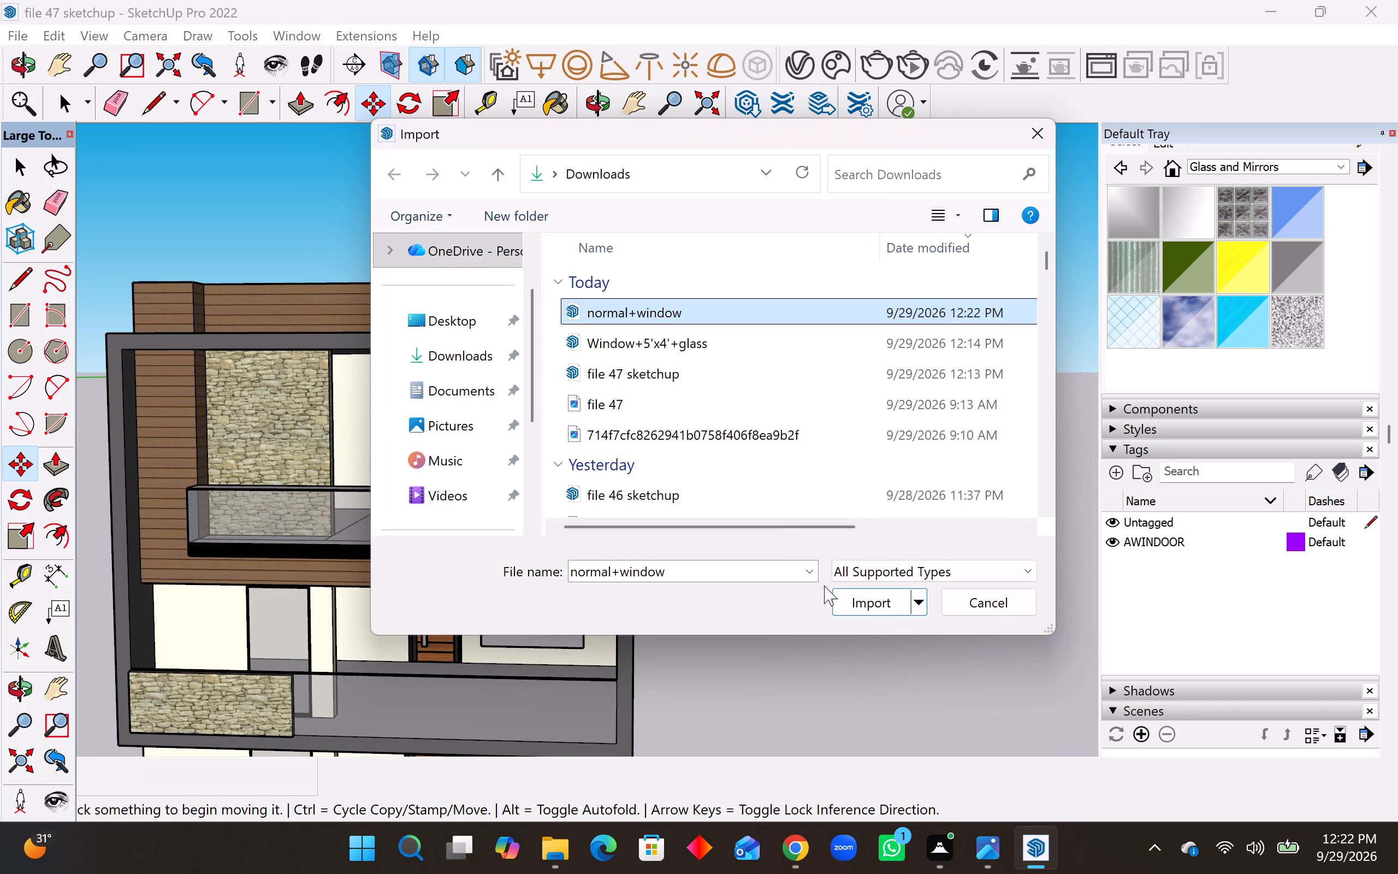
pyautogui.click(873, 610)
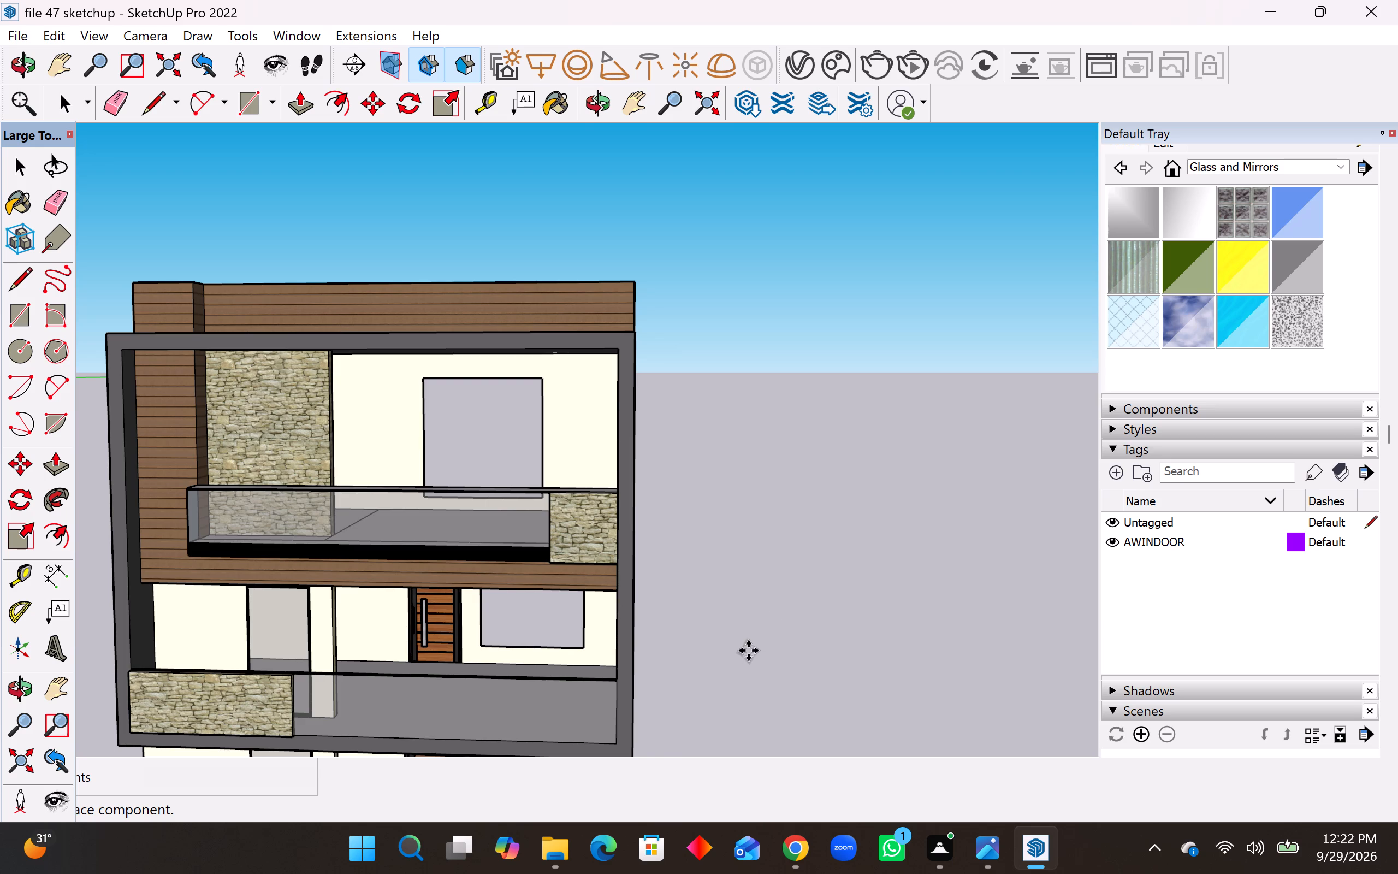
pyautogui.scroll(-8, 748, 651)
pyautogui.scroll(-5, 674, 612)
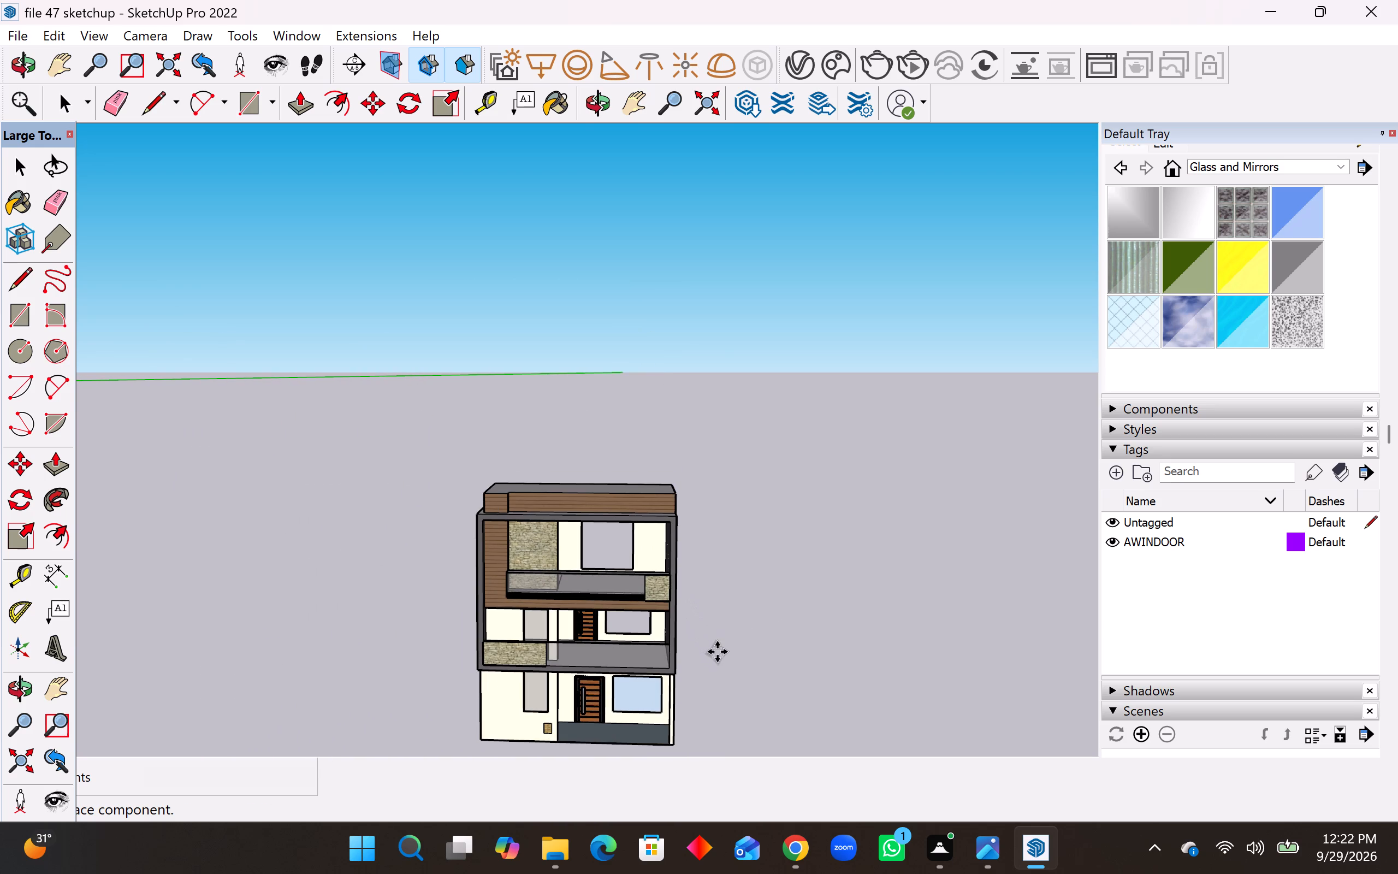
pyautogui.scroll(11, 734, 662)
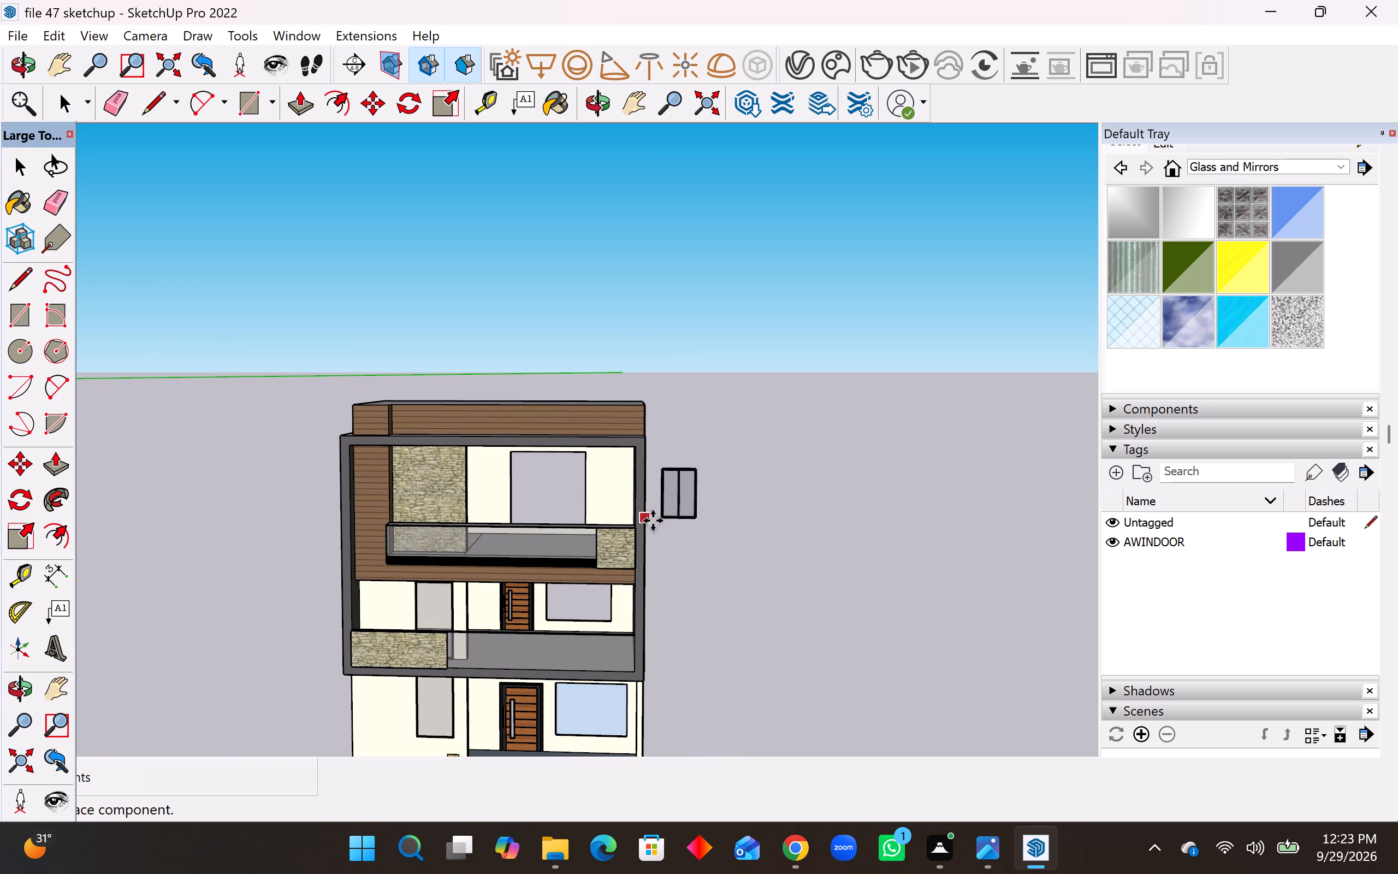
pyautogui.click(645, 550)
# Move the two-pane window by its bottom outer corner from beside the house to the matching bottom corner of the top-floor window opening.
pyautogui.scroll(5, 684, 582)
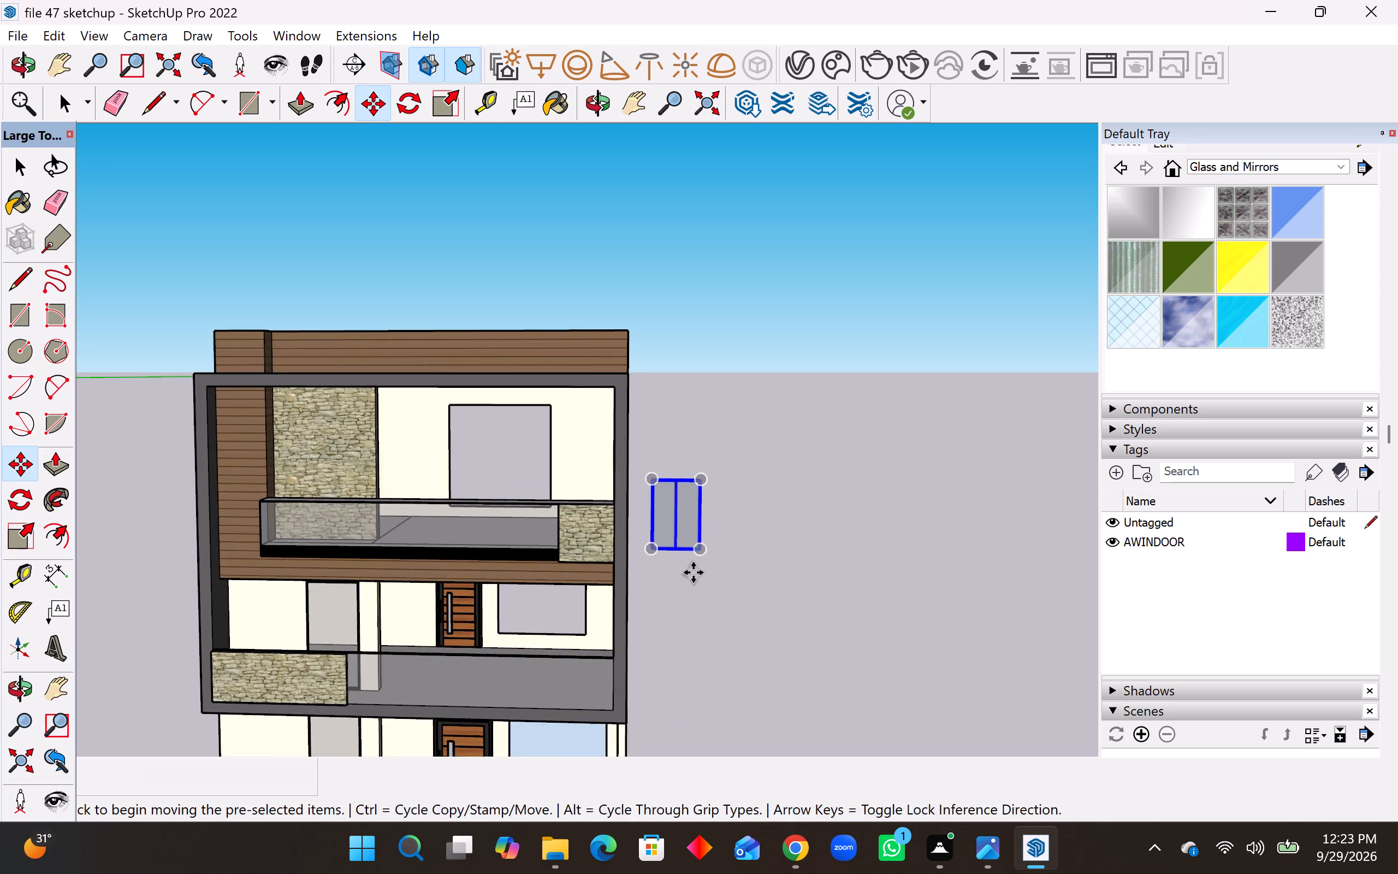
pyautogui.scroll(14, 693, 572)
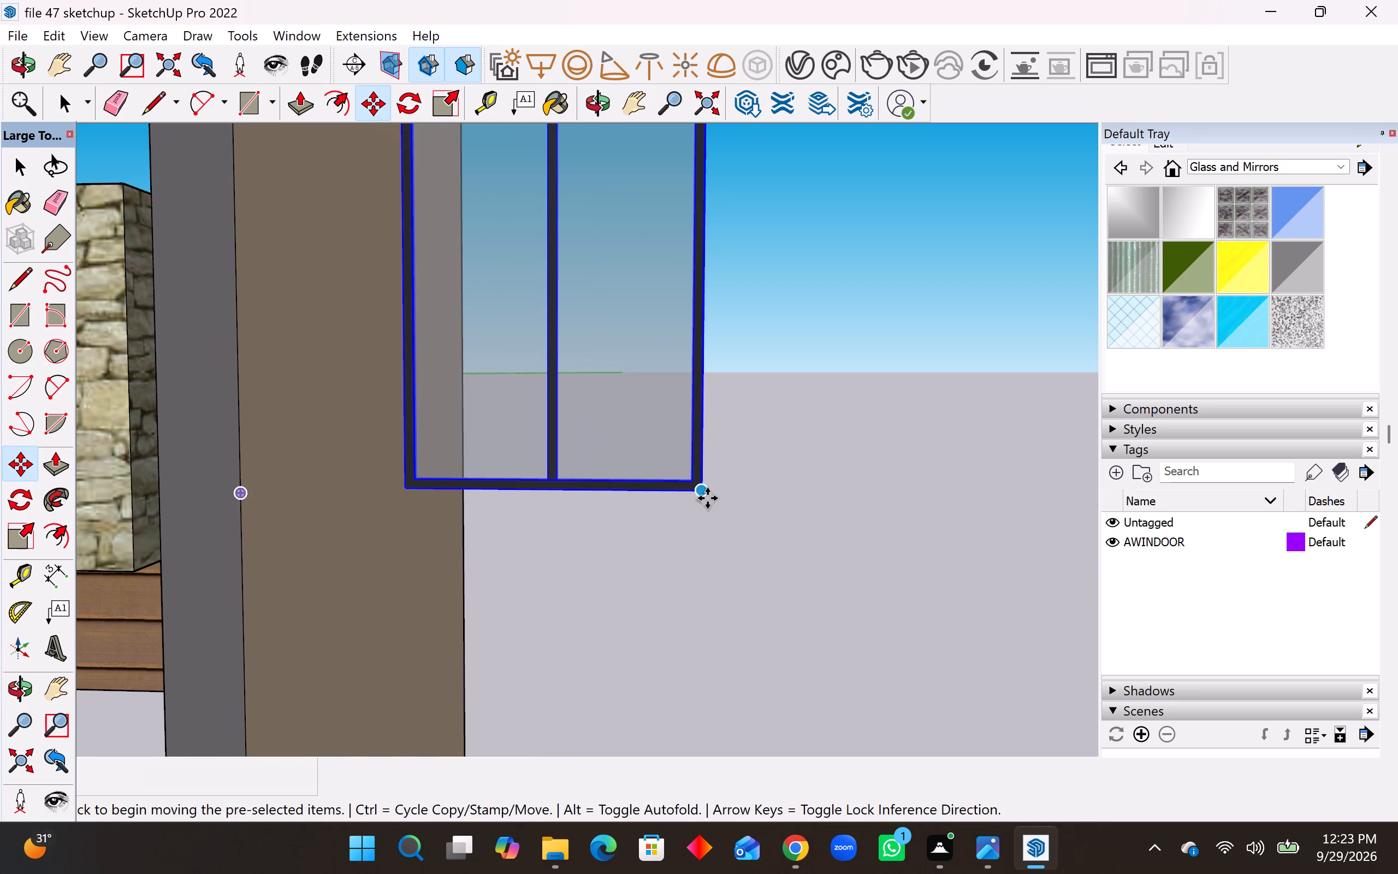
pyautogui.press('m')
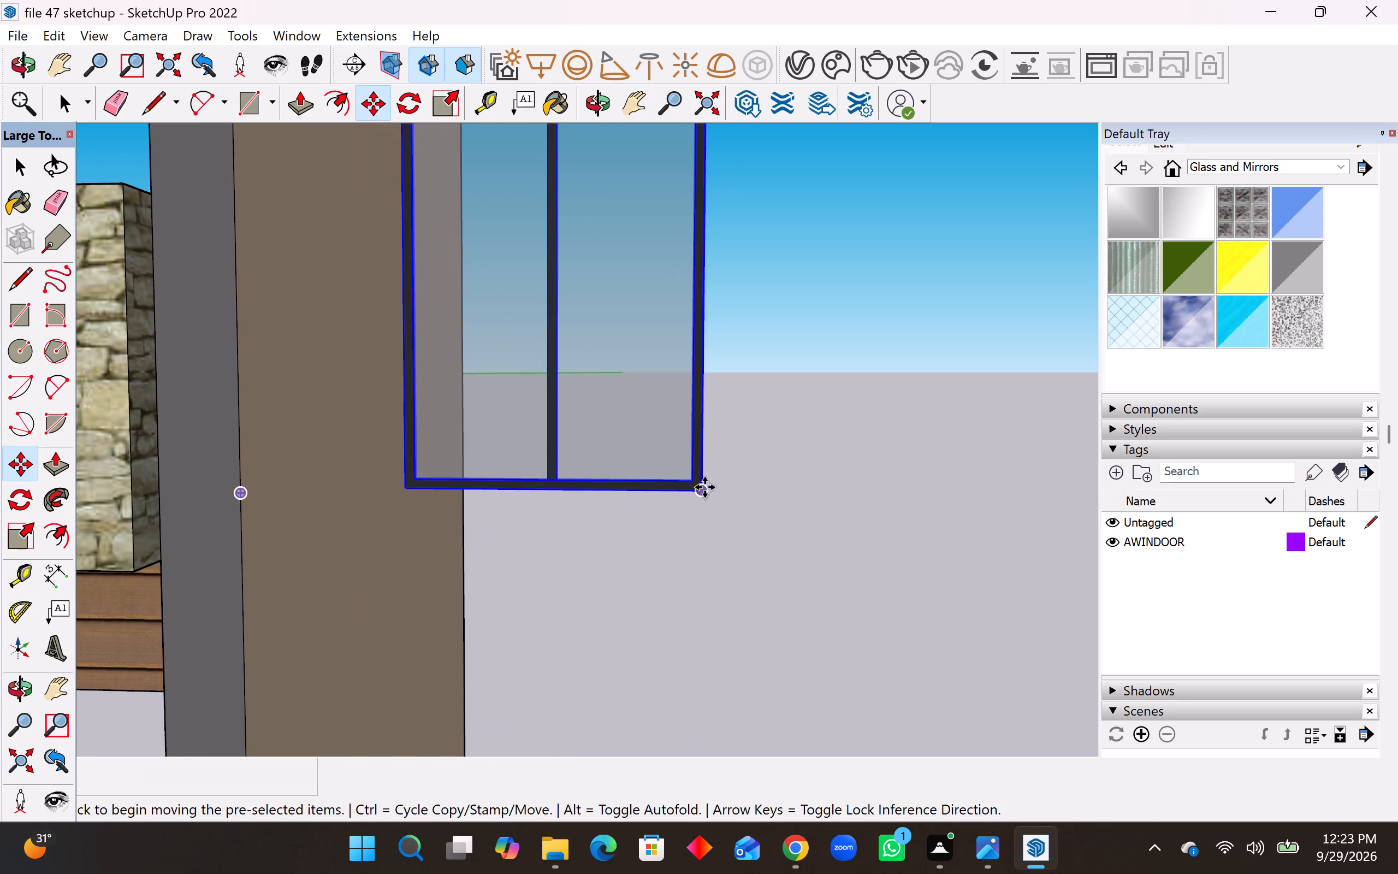
pyautogui.click(704, 487)
pyautogui.scroll(-16, 846, 615)
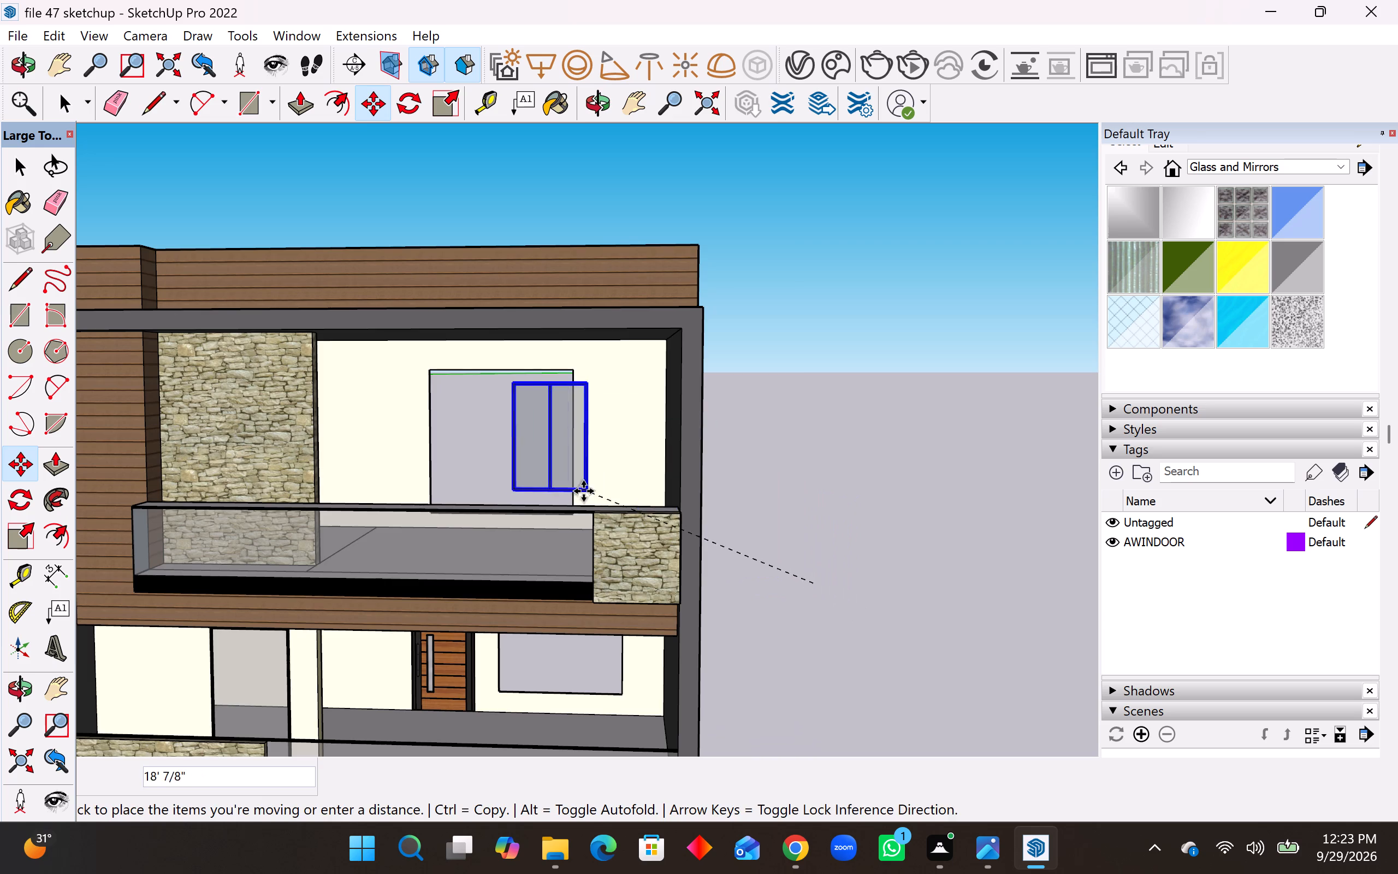
pyautogui.moveTo(583, 491); pyautogui.dragTo(595, 517, button='middle')
pyautogui.scroll(14, 552, 477)
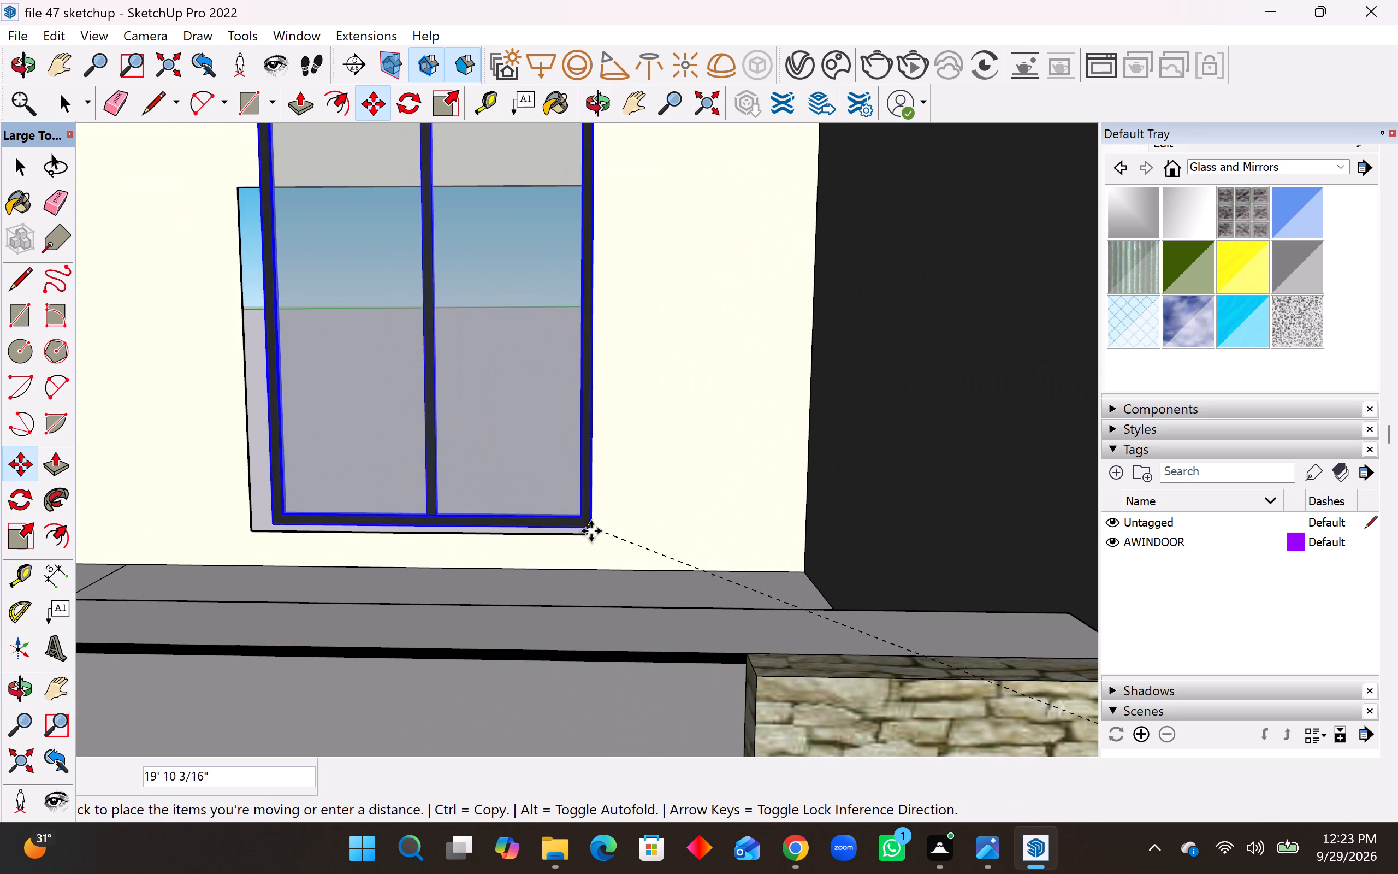
pyautogui.scroll(14, 587, 540)
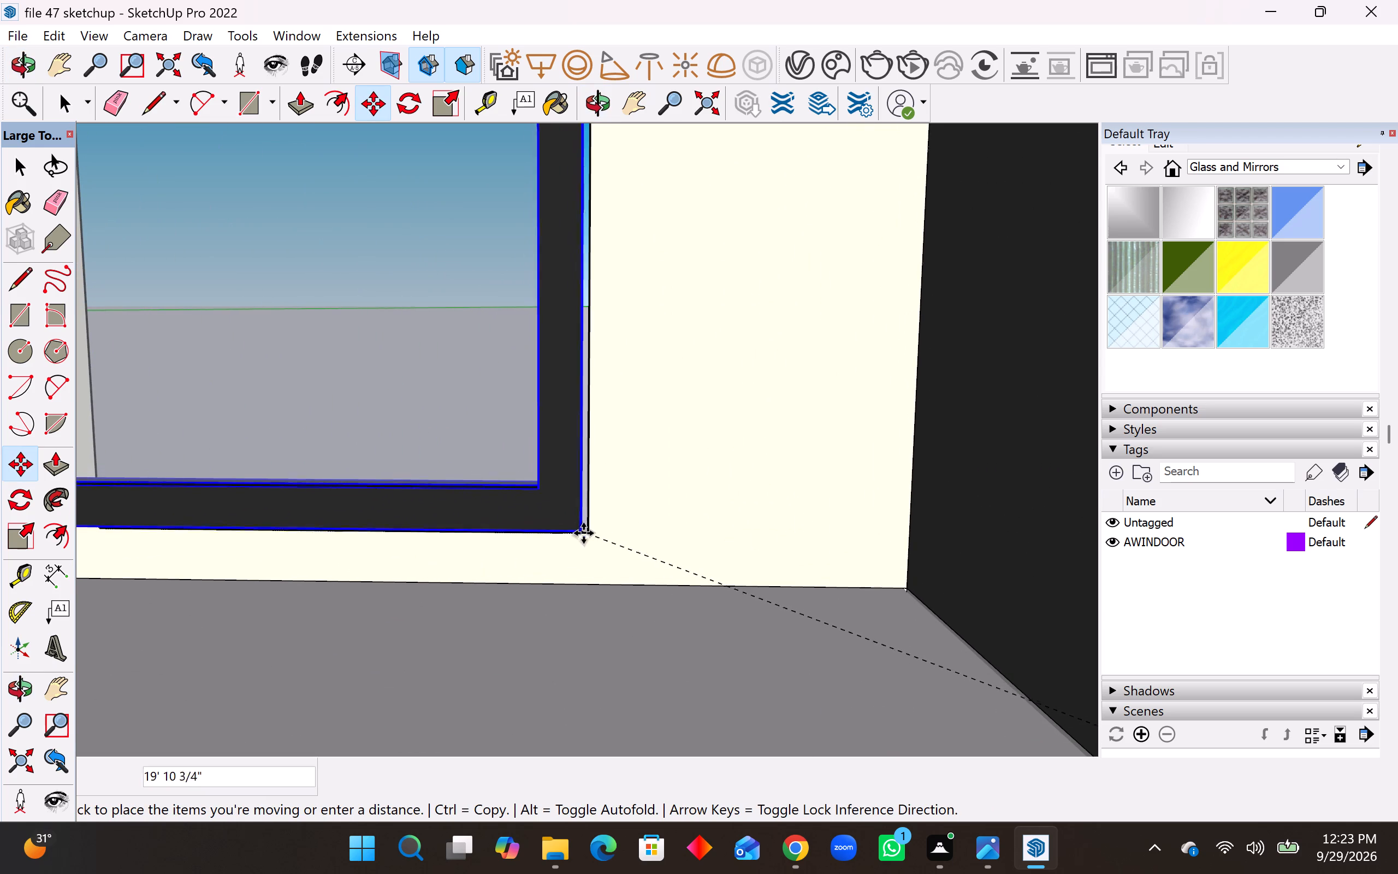
pyautogui.scroll(18, 592, 521)
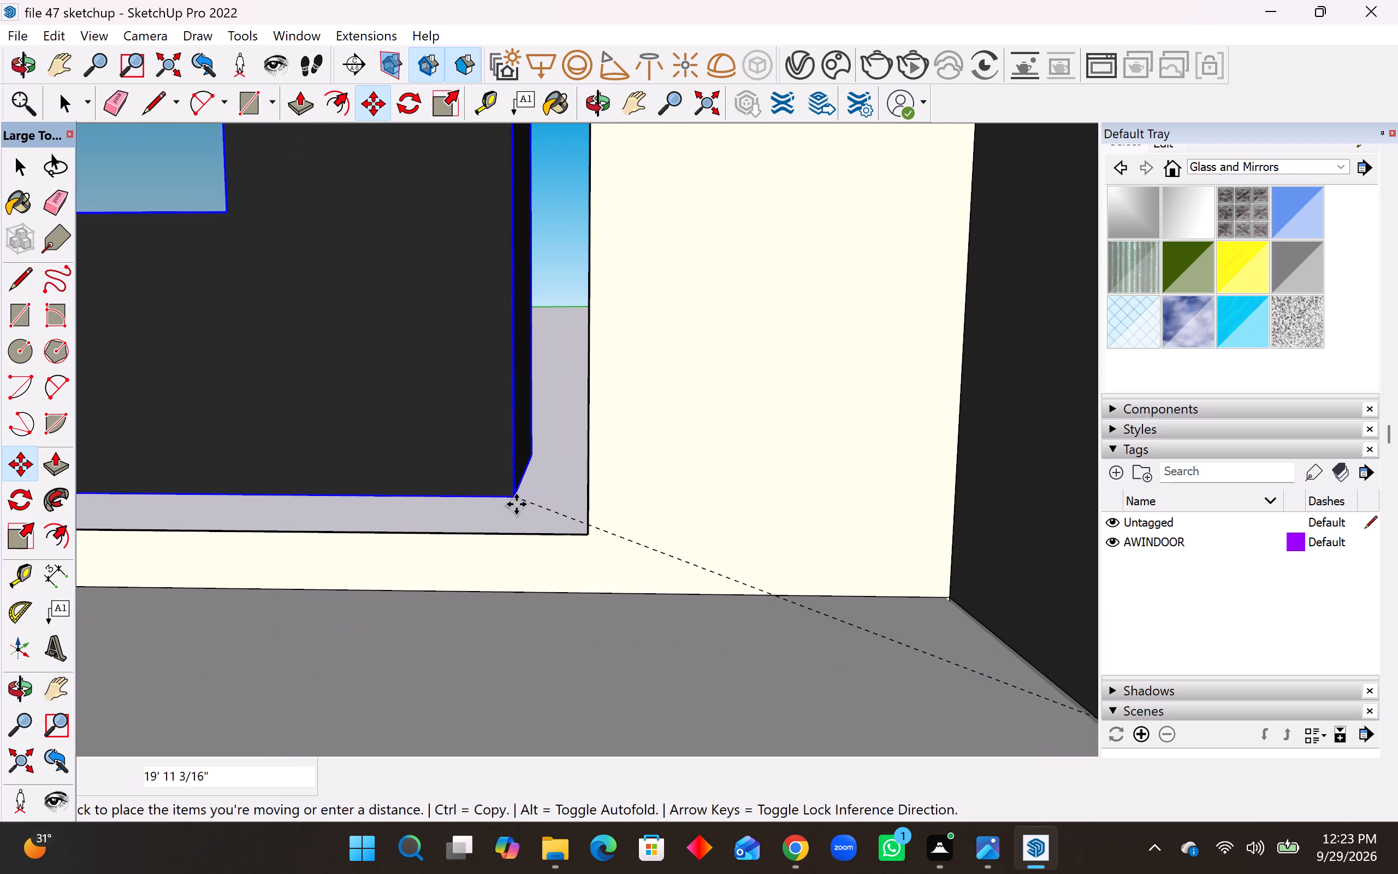
pyautogui.moveTo(519, 509); pyautogui.dragTo(537, 535, button='middle')
pyautogui.click(542, 464)
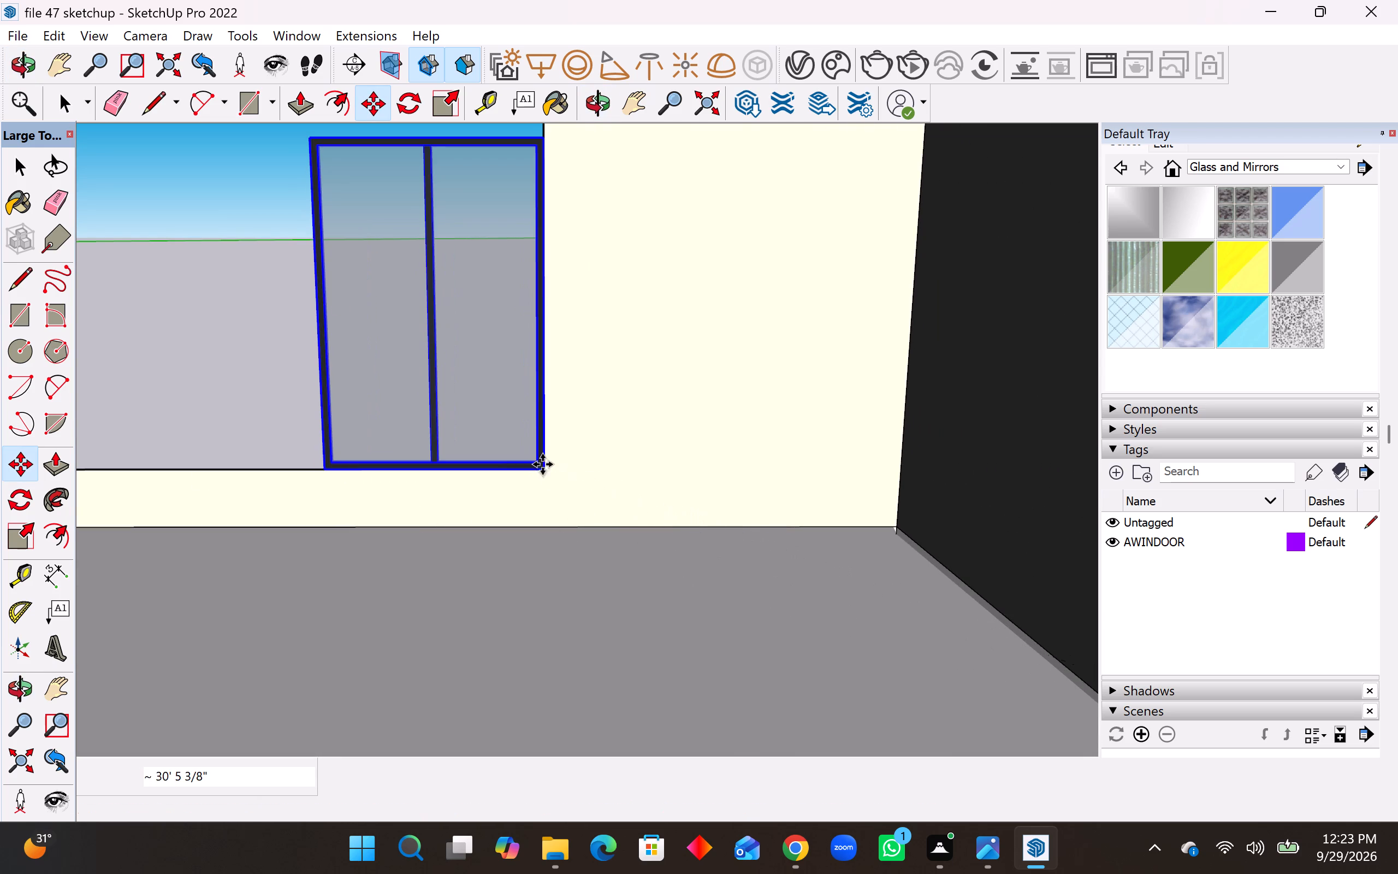
# Scale the two-pane window's width sideways to span the top-floor opening.
pyautogui.scroll(-10, 576, 562)
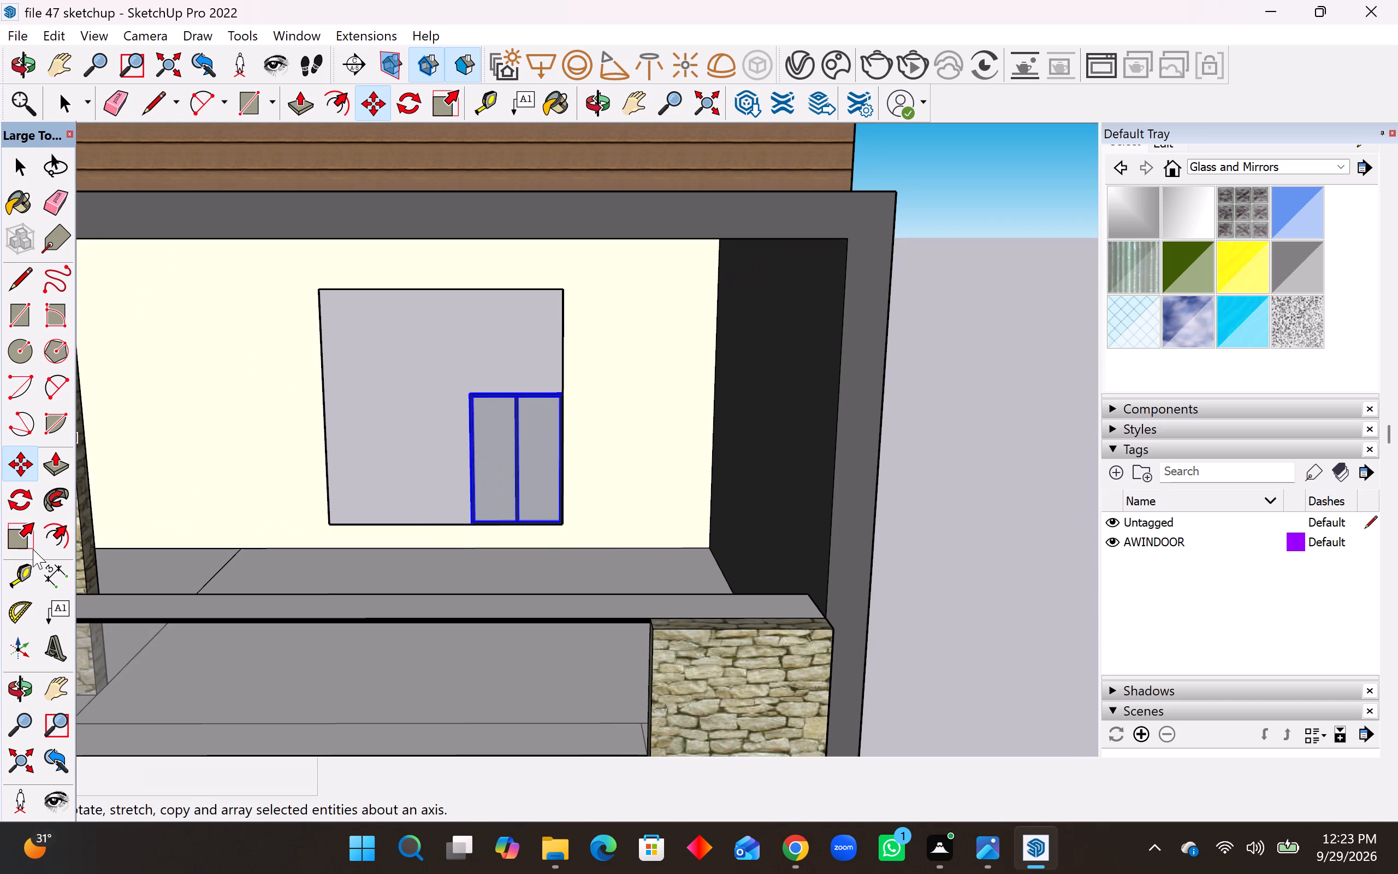
pyautogui.click(17, 527)
pyautogui.scroll(2, 439, 439)
pyautogui.moveTo(514, 405); pyautogui.dragTo(558, 410, button='middle')
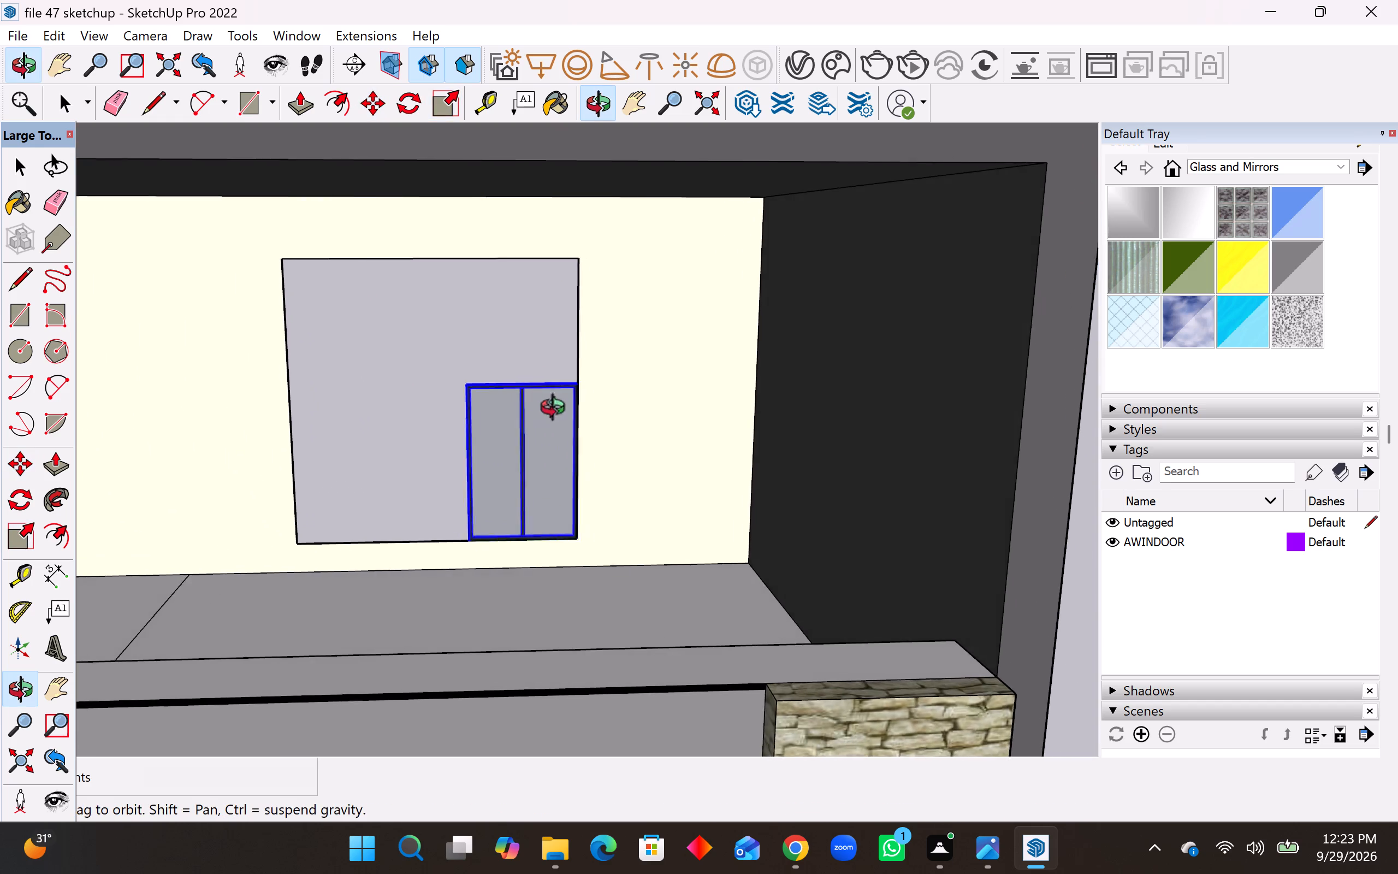
pyautogui.moveTo(558, 410); pyautogui.dragTo(682, 425, button='middle')
pyautogui.scroll(11, 412, 443)
pyautogui.moveTo(419, 446); pyautogui.dragTo(426, 446, button='middle')
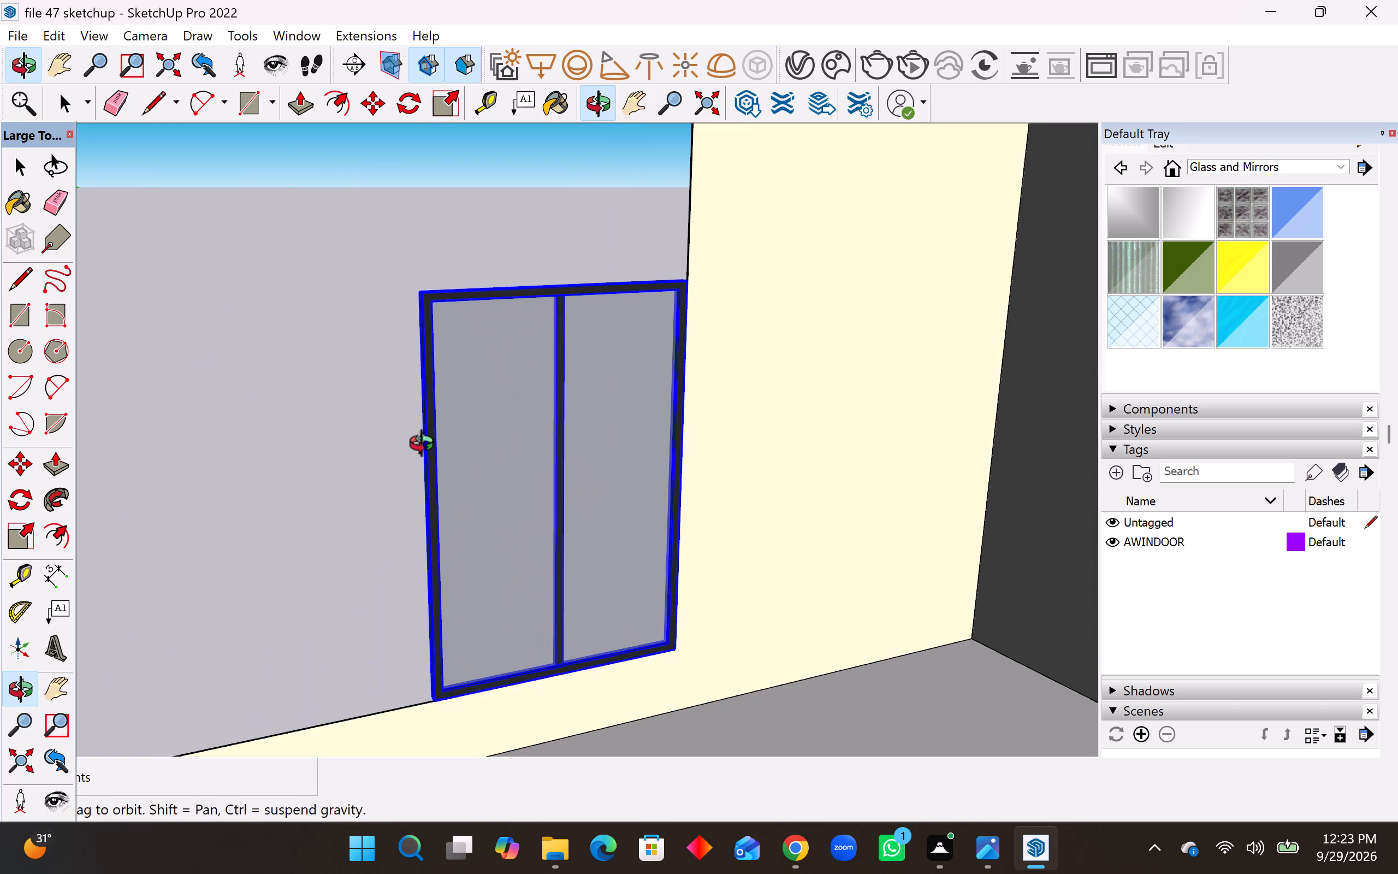
pyautogui.moveTo(426, 446); pyautogui.dragTo(484, 461, button='middle')
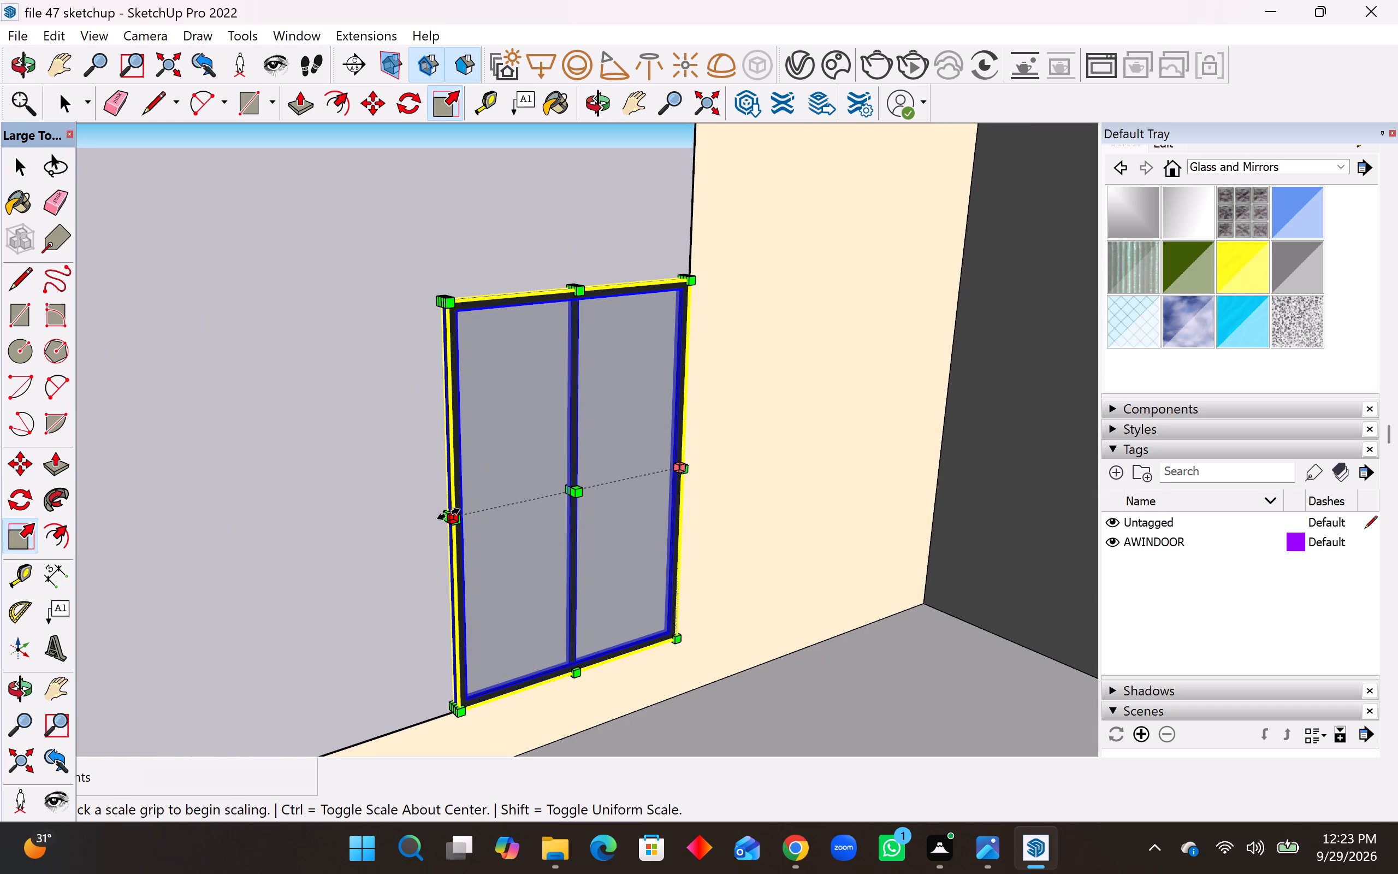
pyautogui.click(448, 514)
pyautogui.scroll(-8, 377, 538)
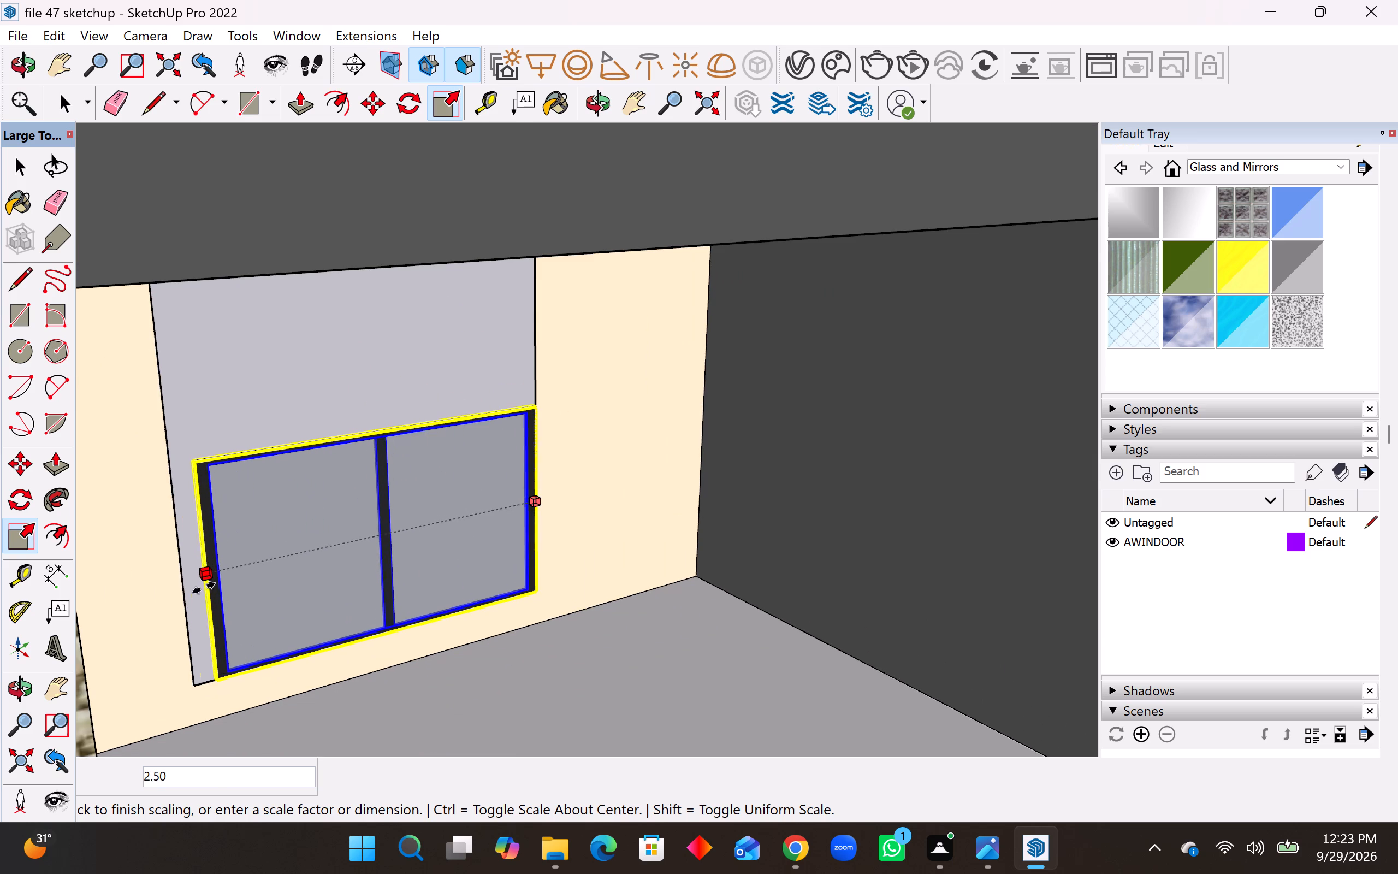
pyautogui.click(187, 593)
# Scale the window's height upward by about 1.77 to reach the top edge of the top-floor opening.
pyautogui.scroll(-1, 387, 623)
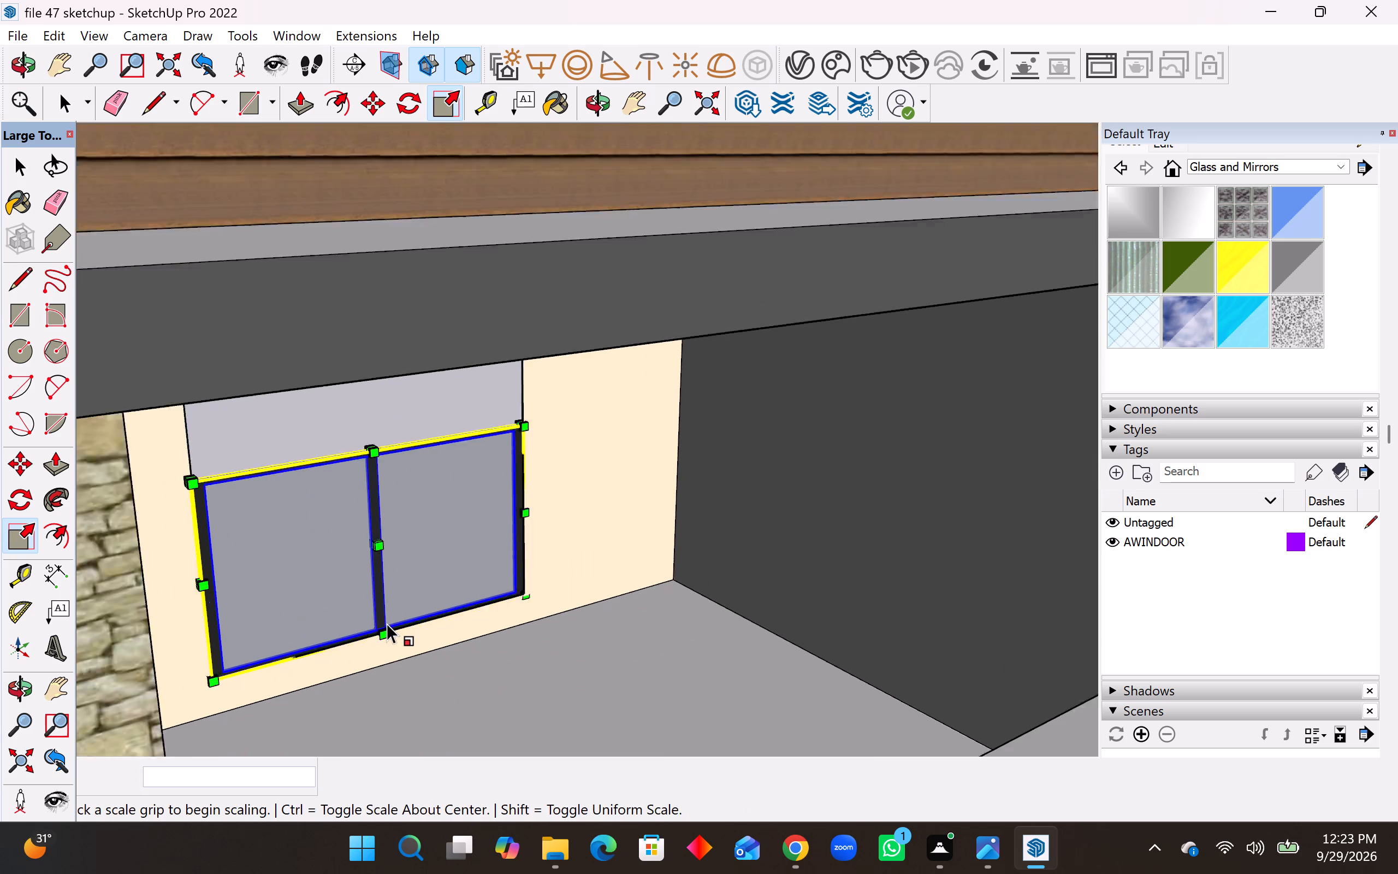
pyautogui.scroll(-2, 387, 623)
pyautogui.moveTo(387, 622); pyautogui.dragTo(191, 566, button='middle')
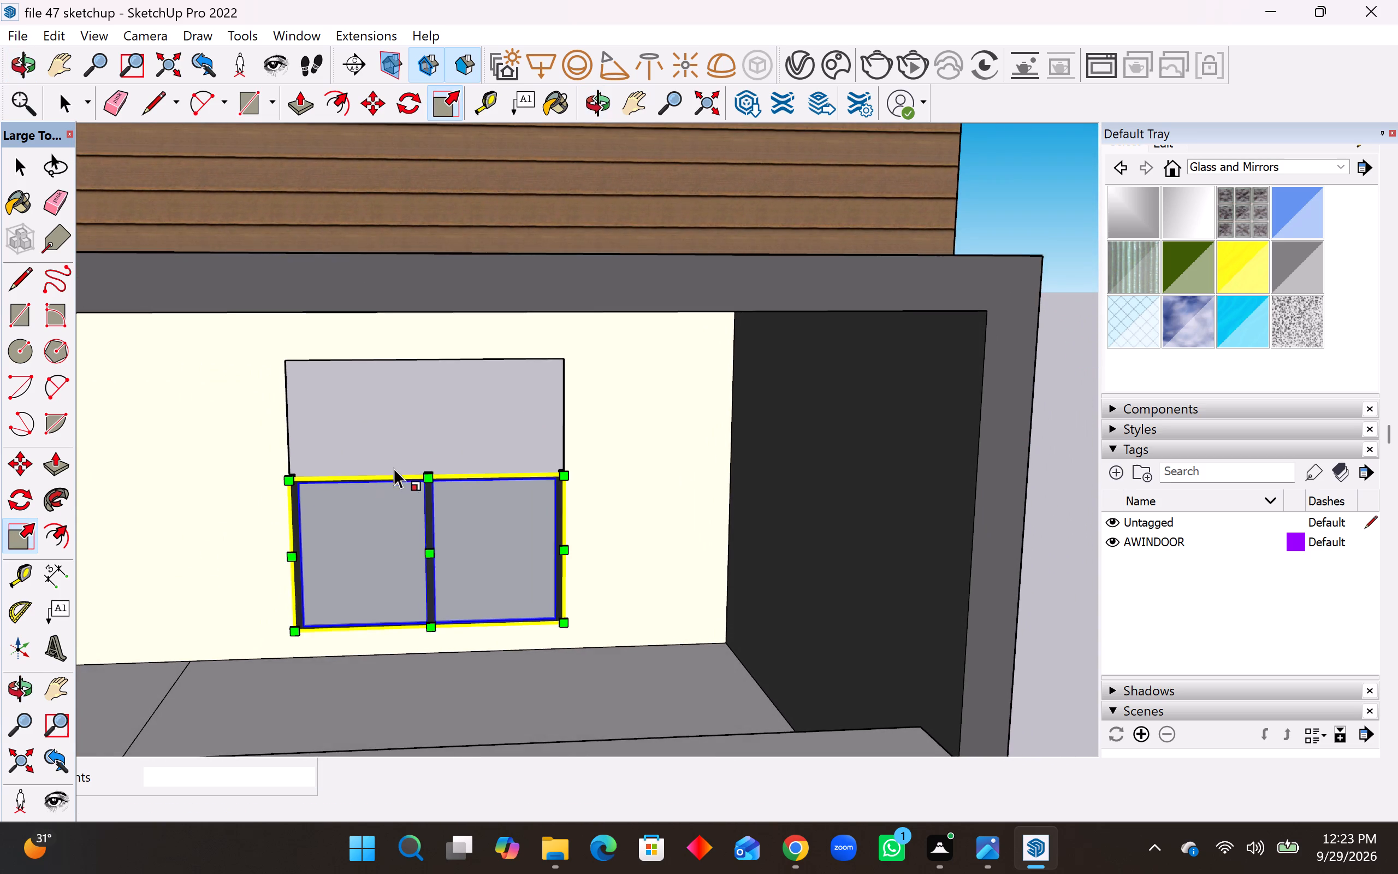
pyautogui.scroll(7, 398, 463)
pyautogui.moveTo(435, 470); pyautogui.dragTo(440, 529, button='middle')
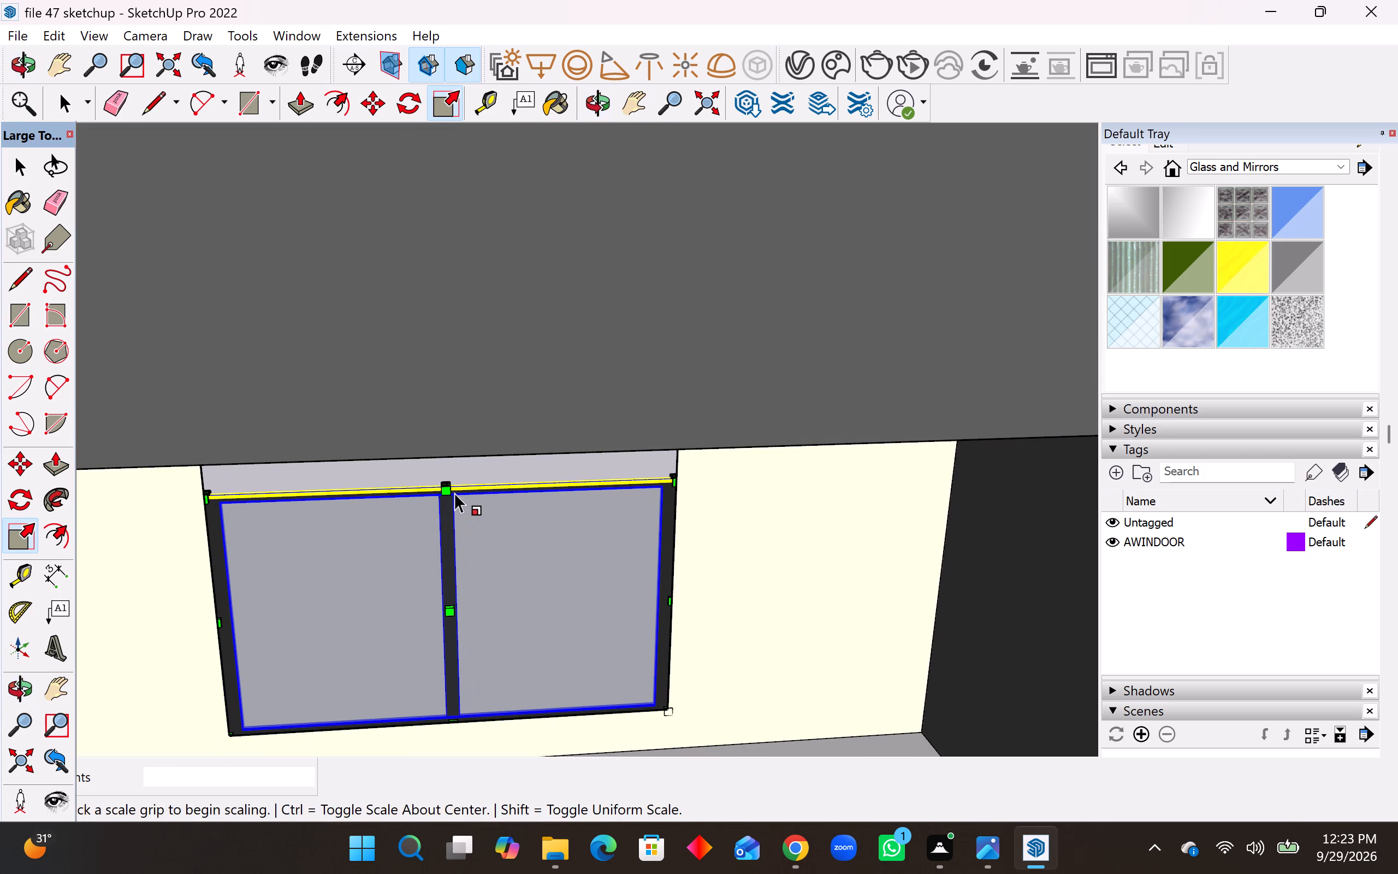
pyautogui.moveTo(453, 489); pyautogui.dragTo(446, 434, button='middle')
pyautogui.scroll(4, 446, 434)
pyautogui.moveTo(459, 473); pyautogui.dragTo(464, 502, button='middle')
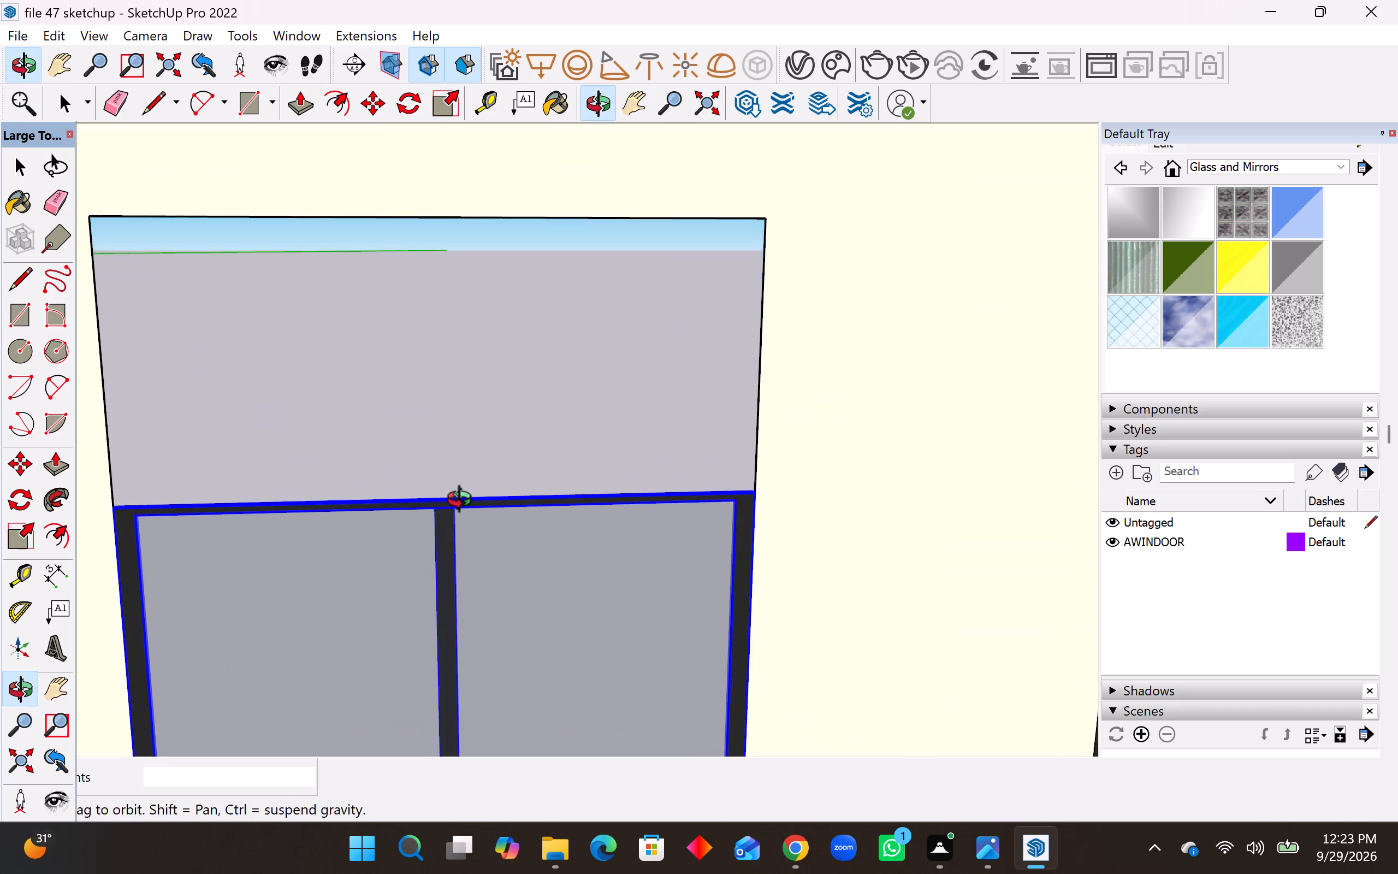
pyautogui.moveTo(464, 502); pyautogui.dragTo(466, 528, button='middle')
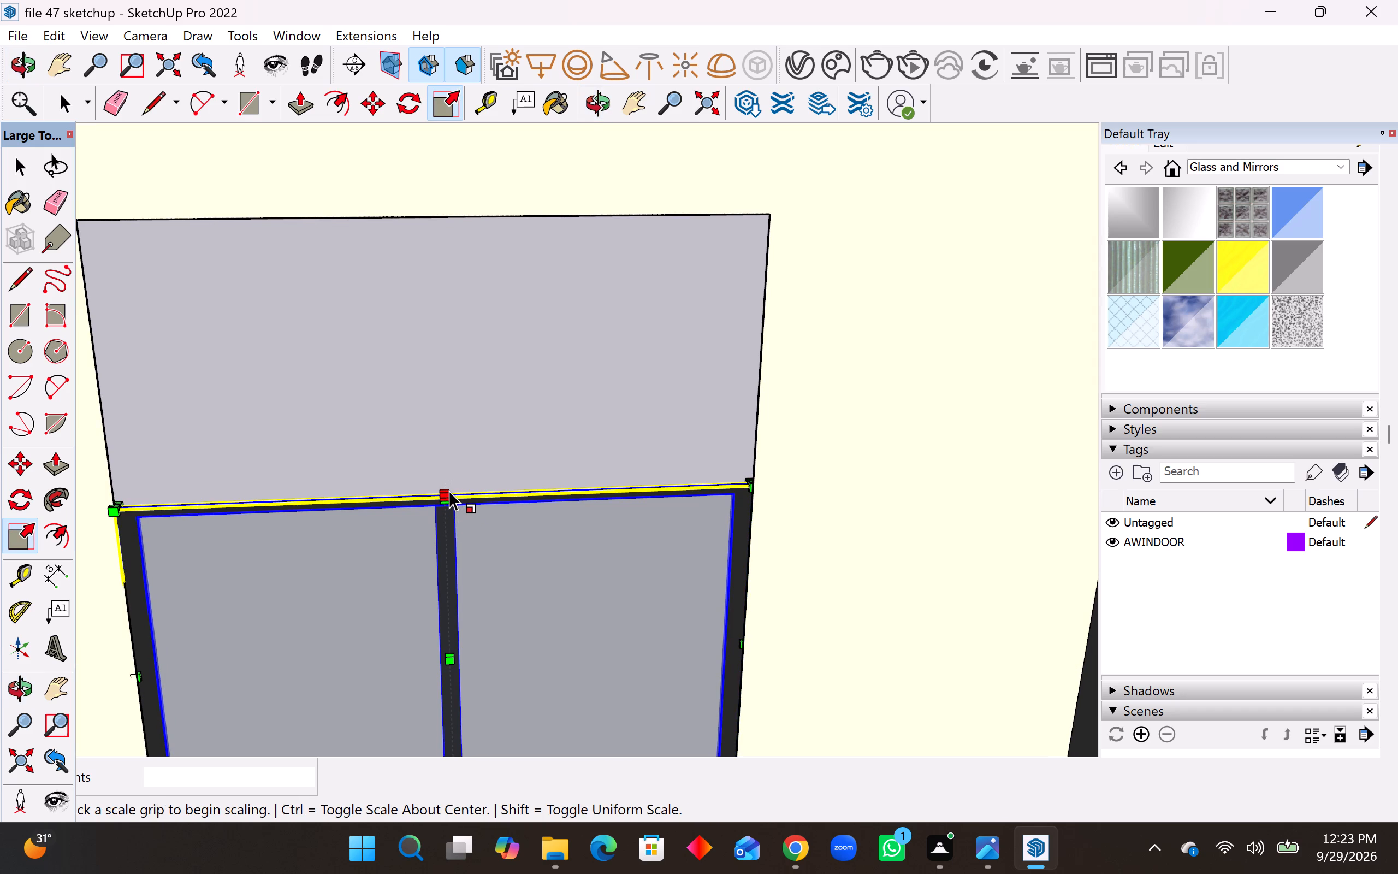
pyautogui.click(449, 491)
pyautogui.press('Escape')
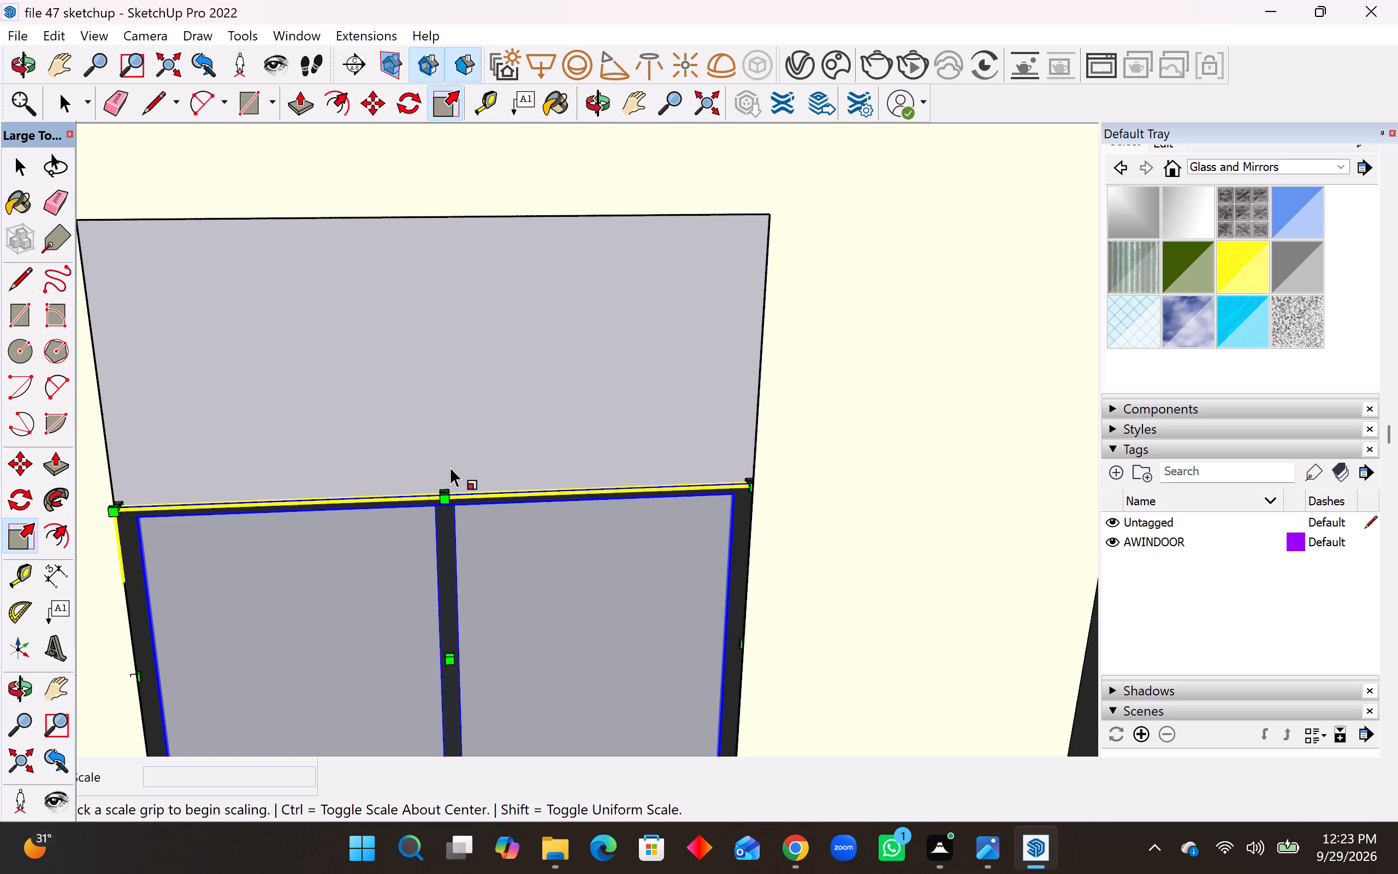
pyautogui.moveTo(450, 468); pyautogui.dragTo(449, 492, button='middle')
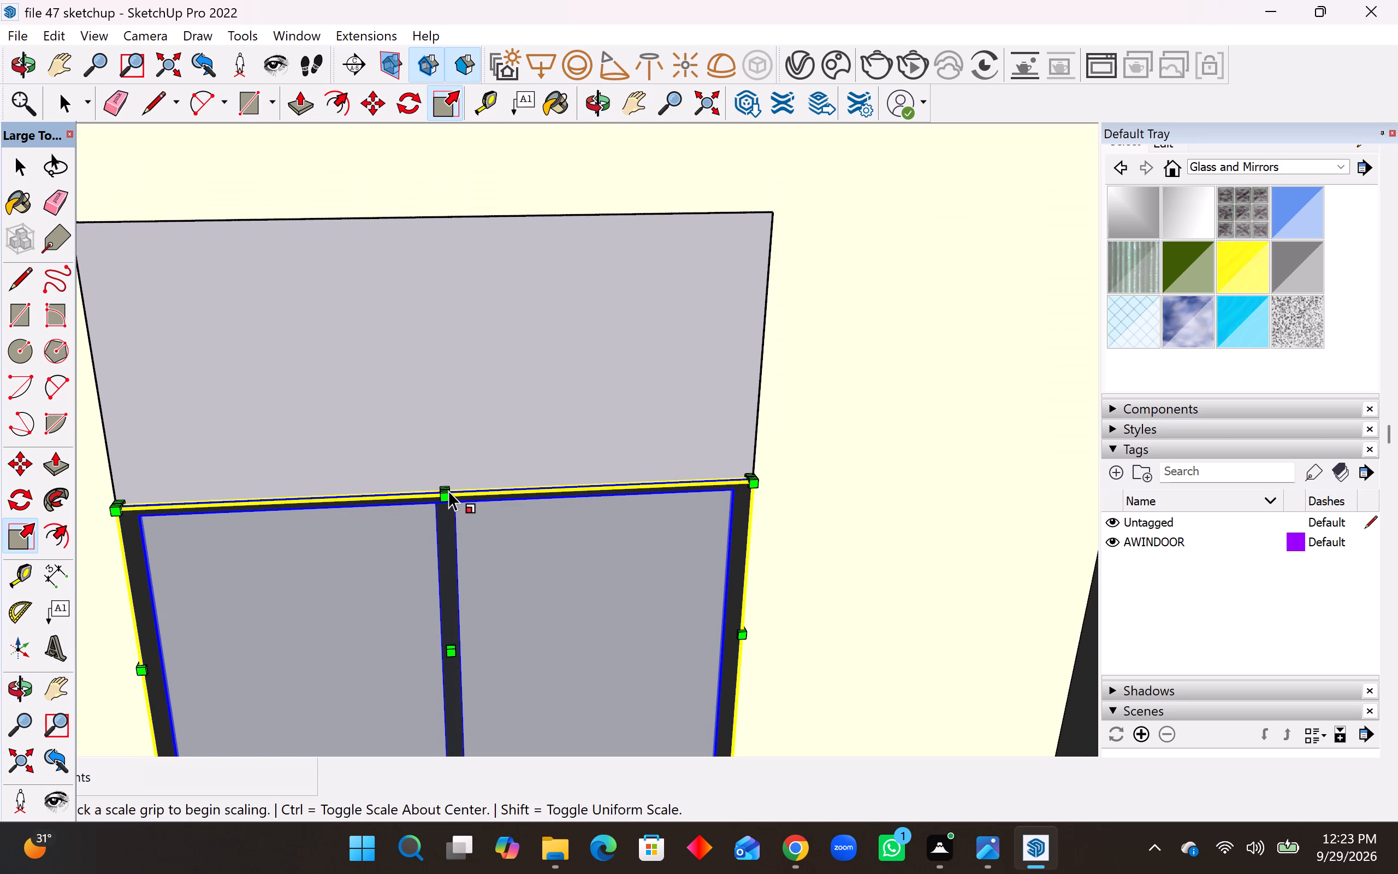
pyautogui.click(448, 491)
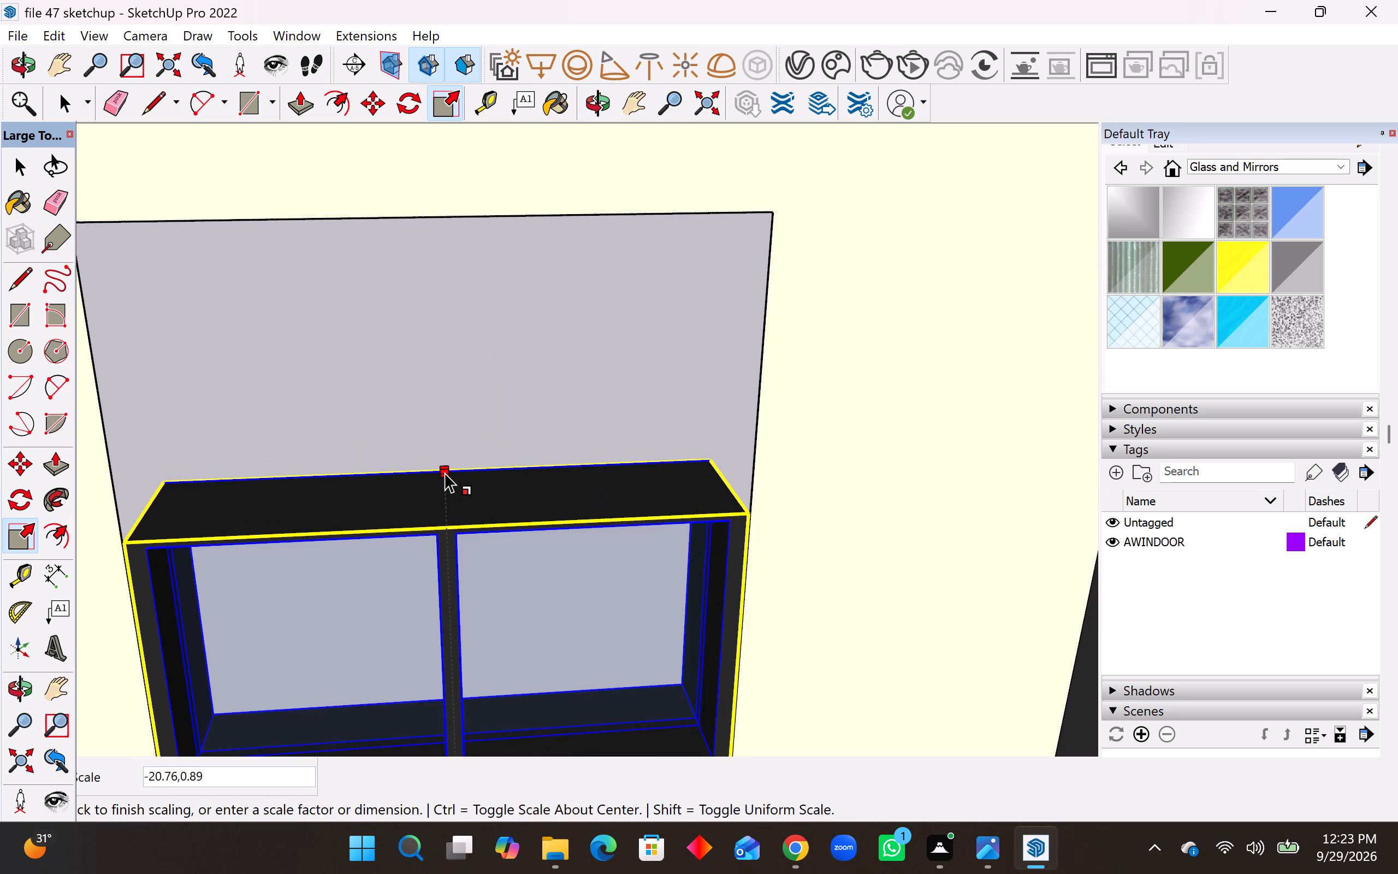
pyautogui.press('Escape')
pyautogui.scroll(5, 460, 488)
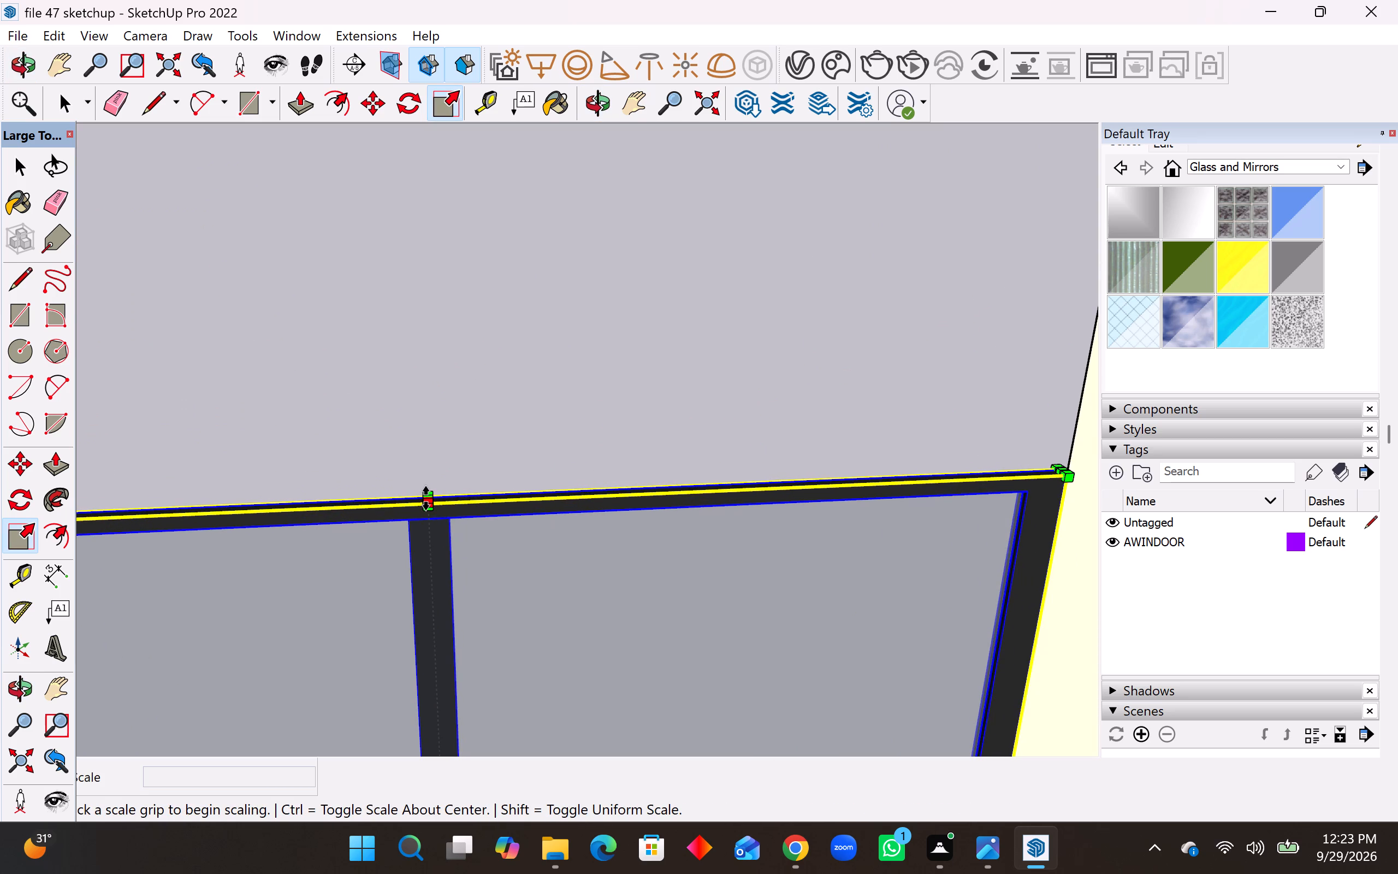
pyautogui.click(426, 498)
pyautogui.scroll(-8, 448, 473)
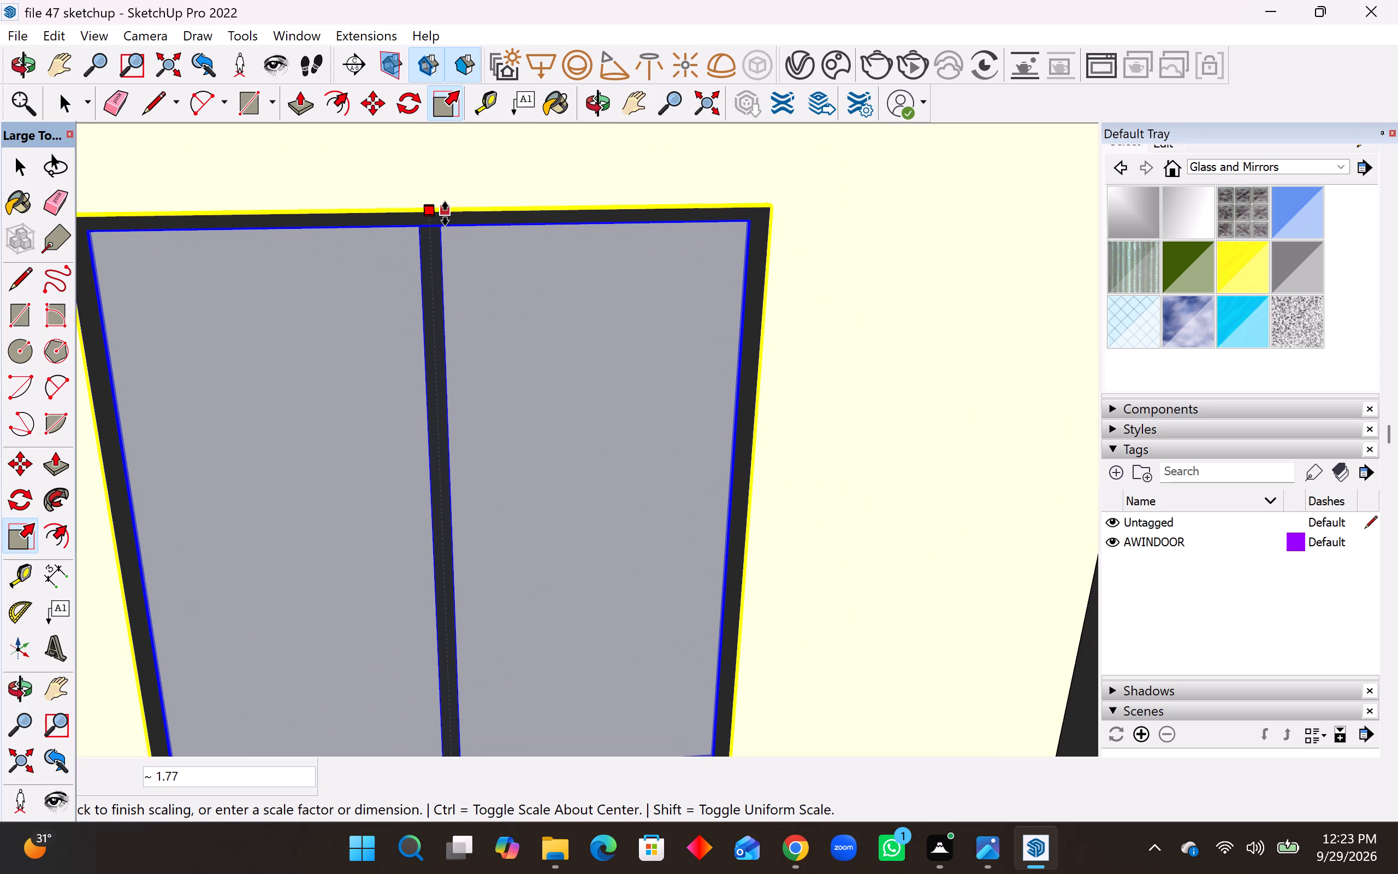
pyautogui.click(445, 213)
# Copy the fitted top-floor window from its bottom corner and place the copy about 47' 7" away, in the open beside the house.
pyautogui.scroll(-5, 546, 379)
pyautogui.scroll(-20, 546, 379)
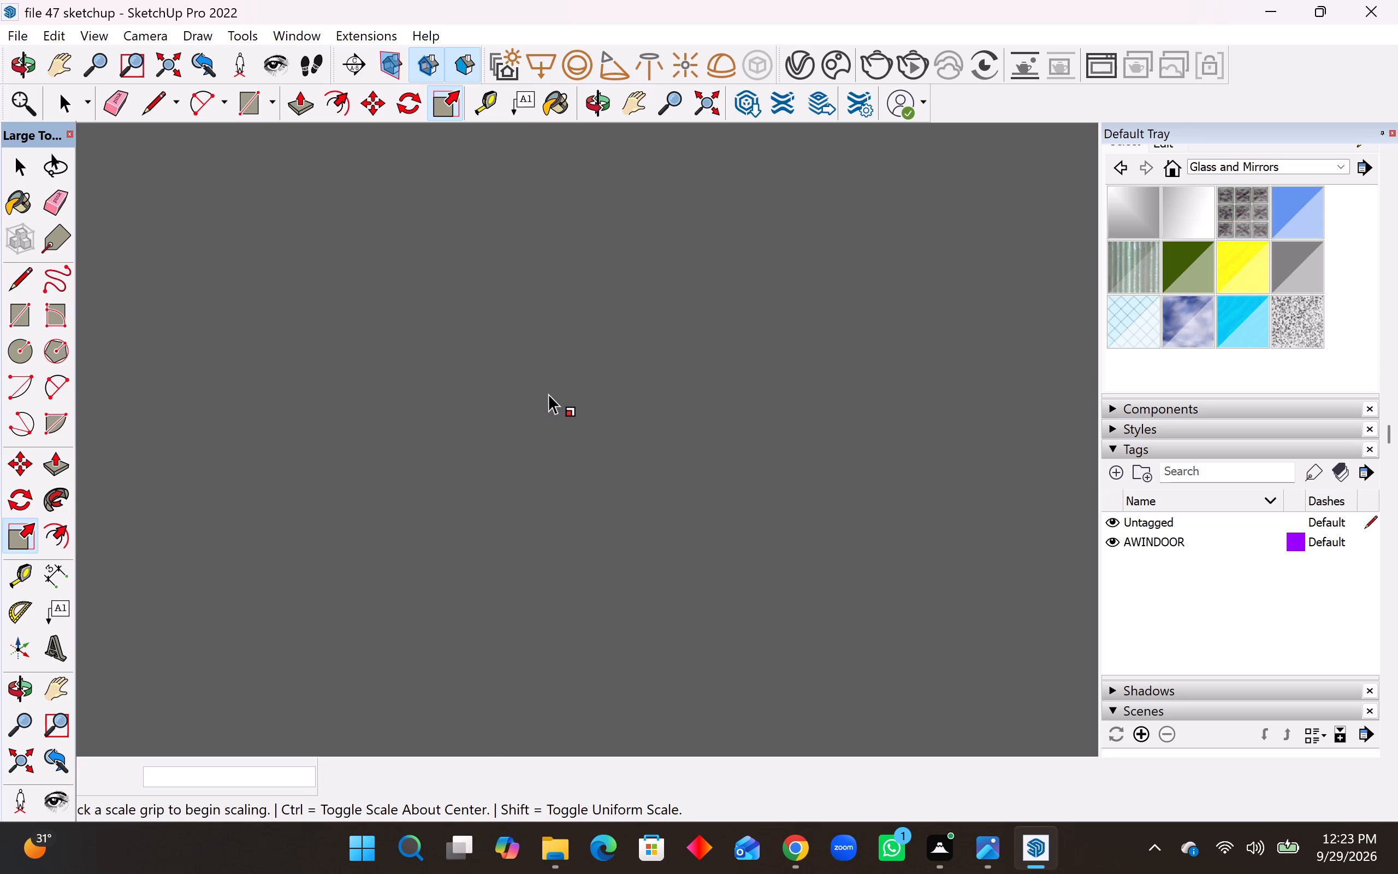
pyautogui.scroll(-20, 548, 394)
pyautogui.scroll(-8, 548, 394)
pyautogui.moveTo(603, 525); pyautogui.dragTo(573, 425, button='middle')
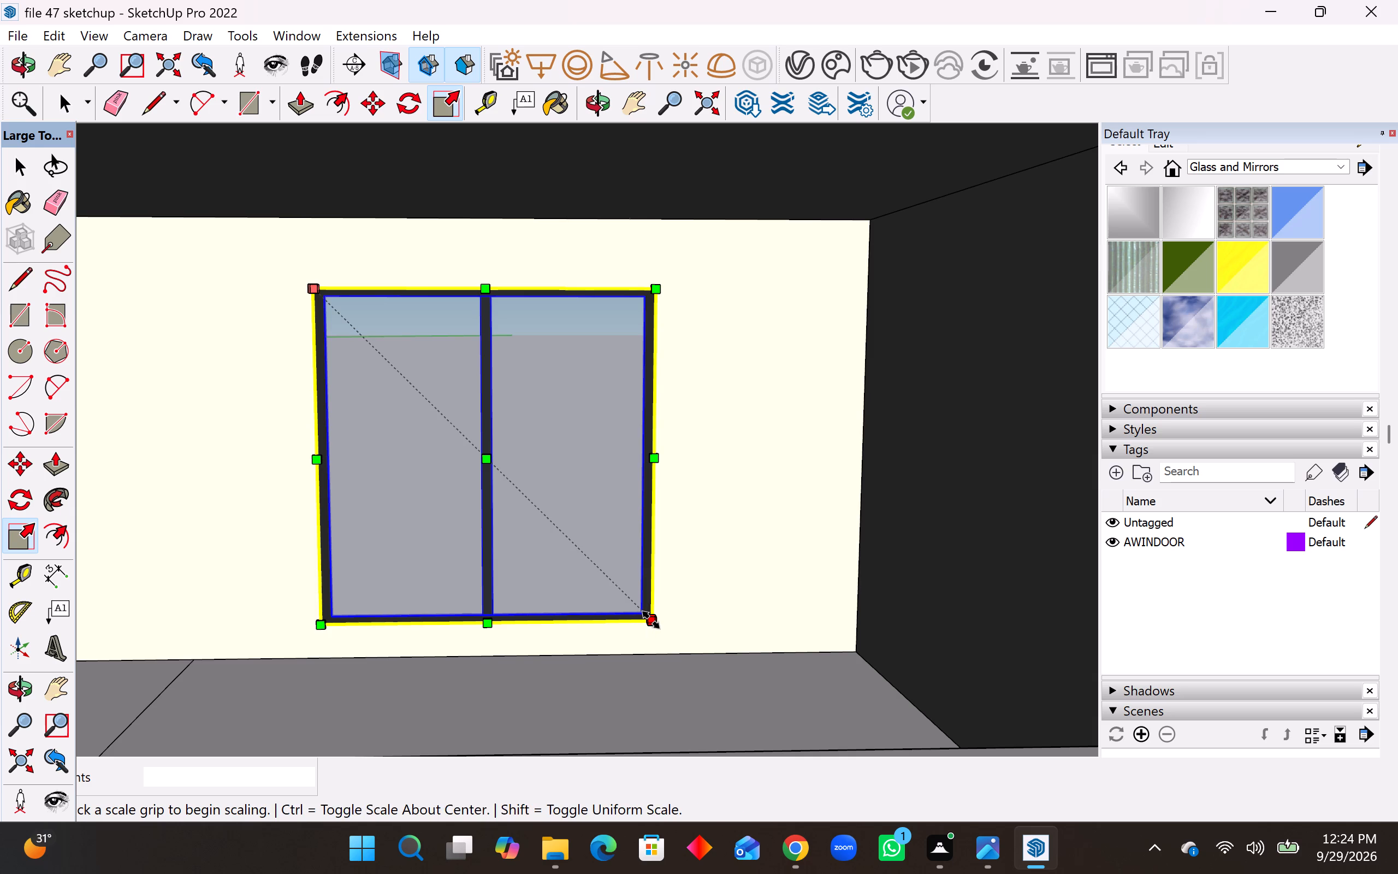
pyautogui.press('m')
pyautogui.scroll(3, 653, 625)
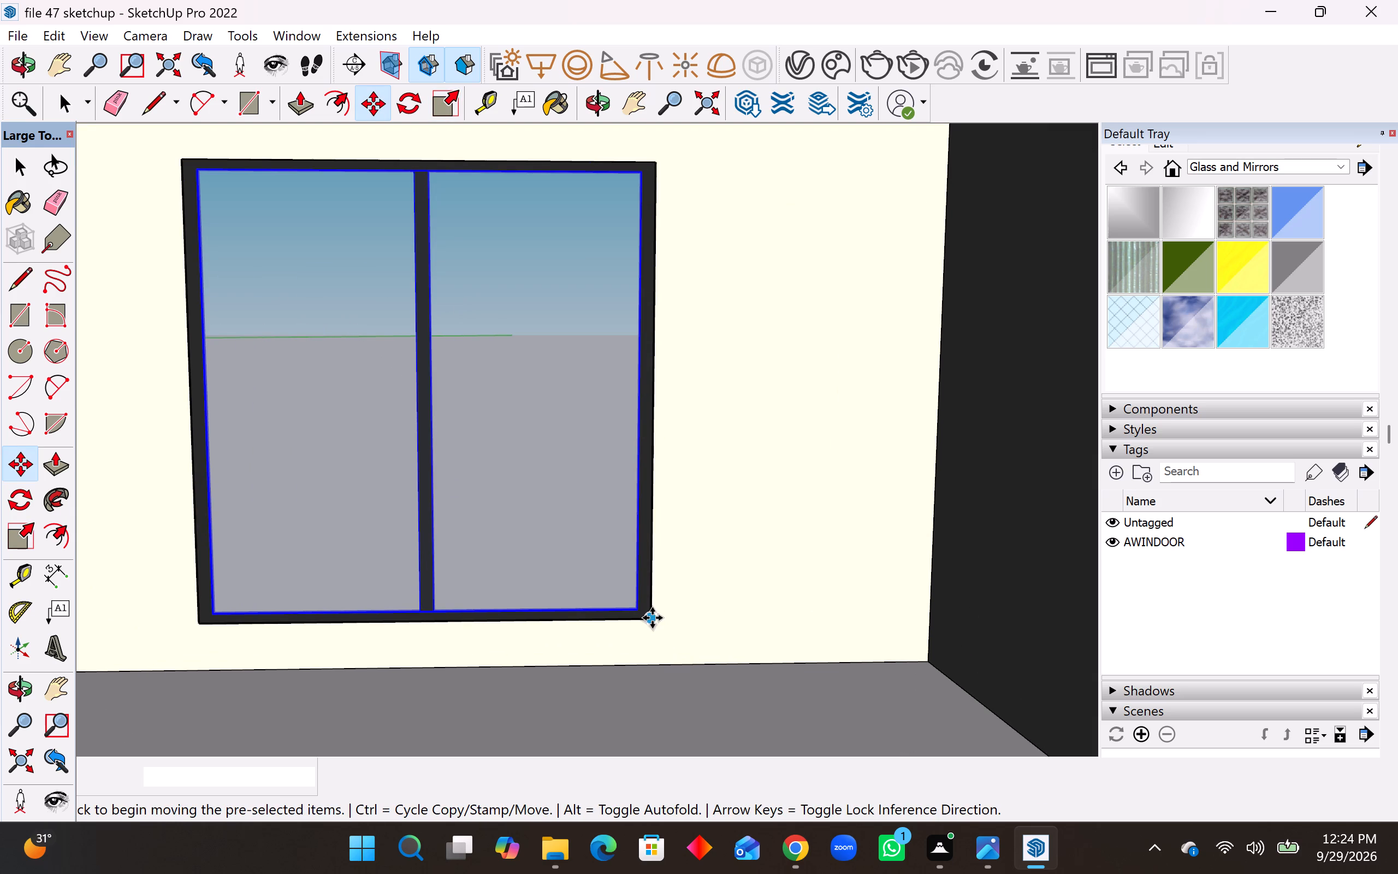
pyautogui.click(652, 618)
pyautogui.scroll(-18, 670, 634)
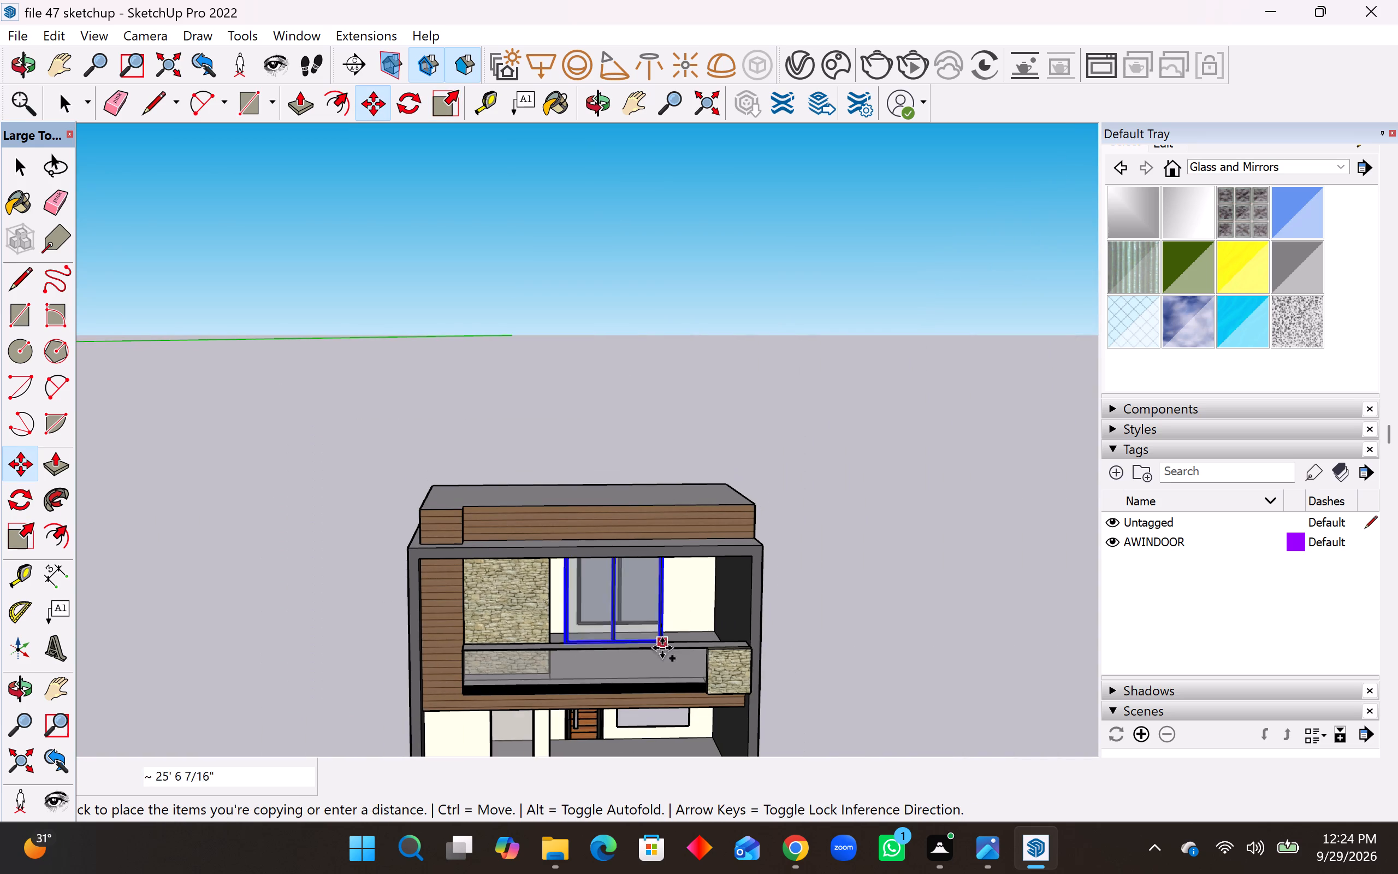
pyautogui.scroll(-4, 664, 696)
pyautogui.moveTo(664, 729); pyautogui.dragTo(653, 624, button='middle')
pyautogui.moveTo(655, 607); pyautogui.dragTo(659, 576, button='middle')
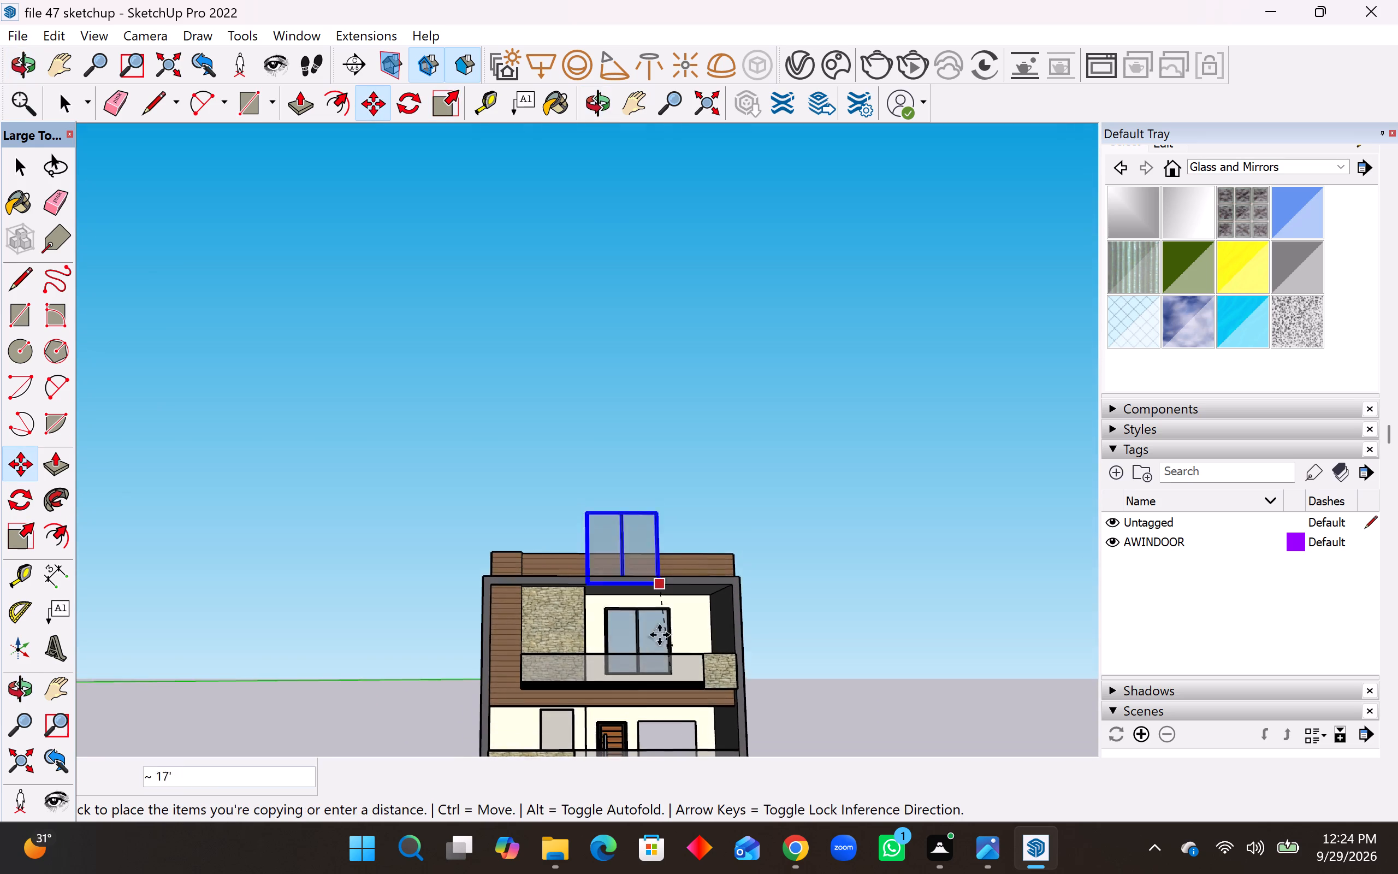
pyautogui.scroll(-10, 661, 653)
pyautogui.scroll(14, 685, 748)
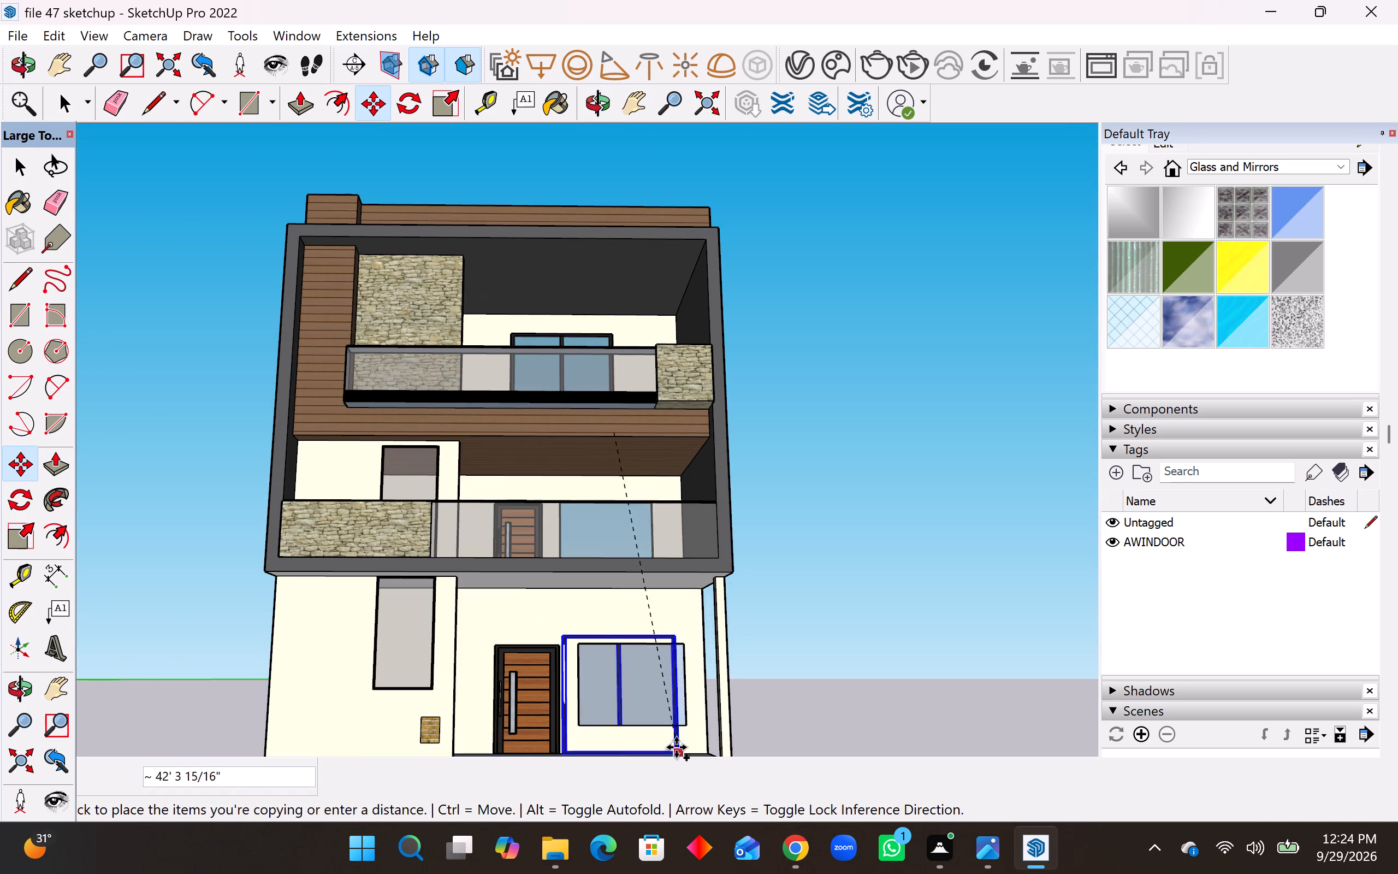
pyautogui.click(875, 691)
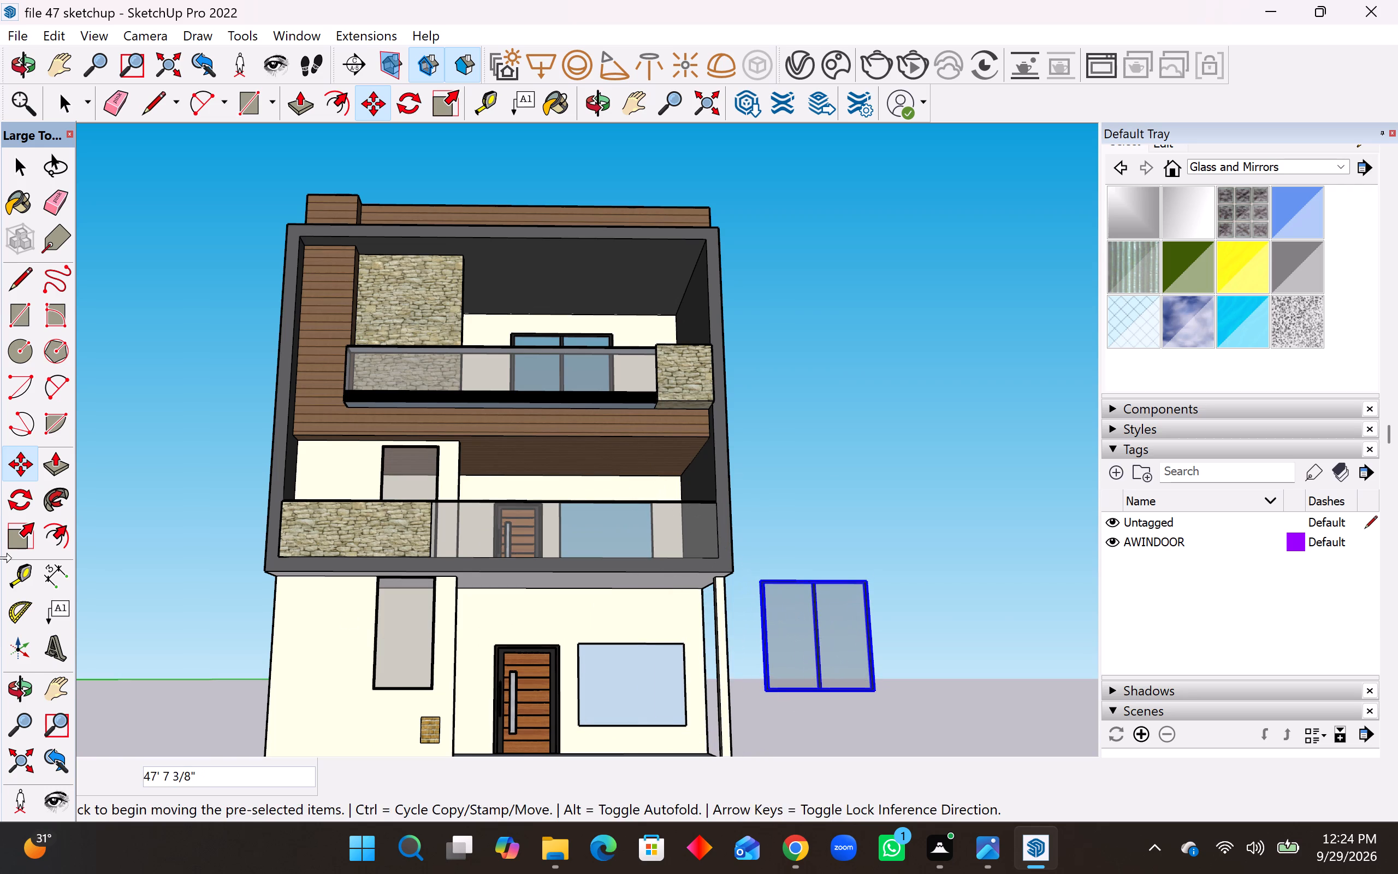
# Scale the window copy beside the house by 6.00 in depth and 0.63 in height, and its width by about 0.71.
pyautogui.click(26, 542)
pyautogui.moveTo(844, 600); pyautogui.dragTo(861, 773, button='middle')
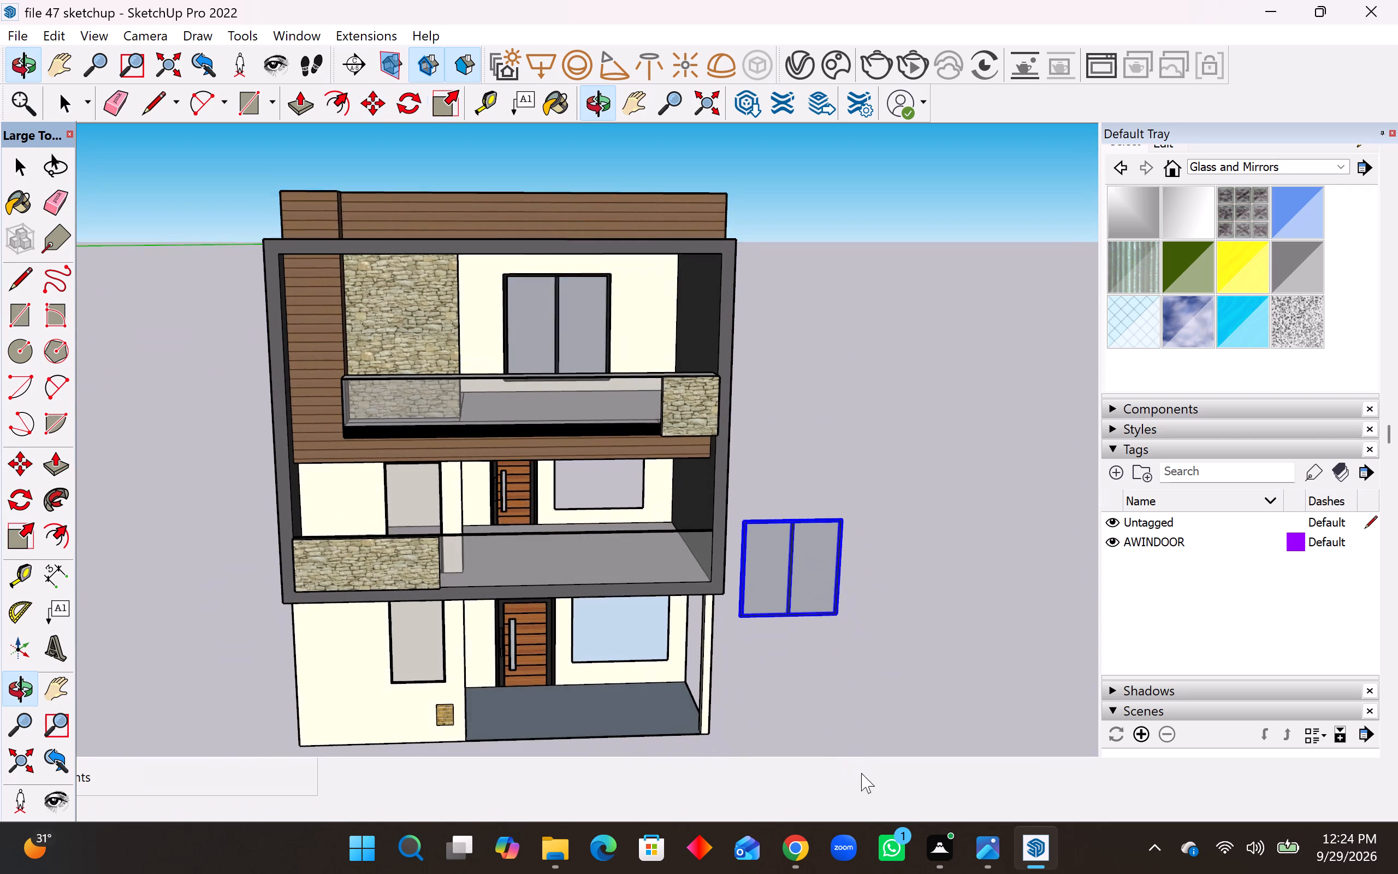
pyautogui.scroll(8, 787, 527)
pyautogui.moveTo(801, 523); pyautogui.dragTo(811, 626, button='middle')
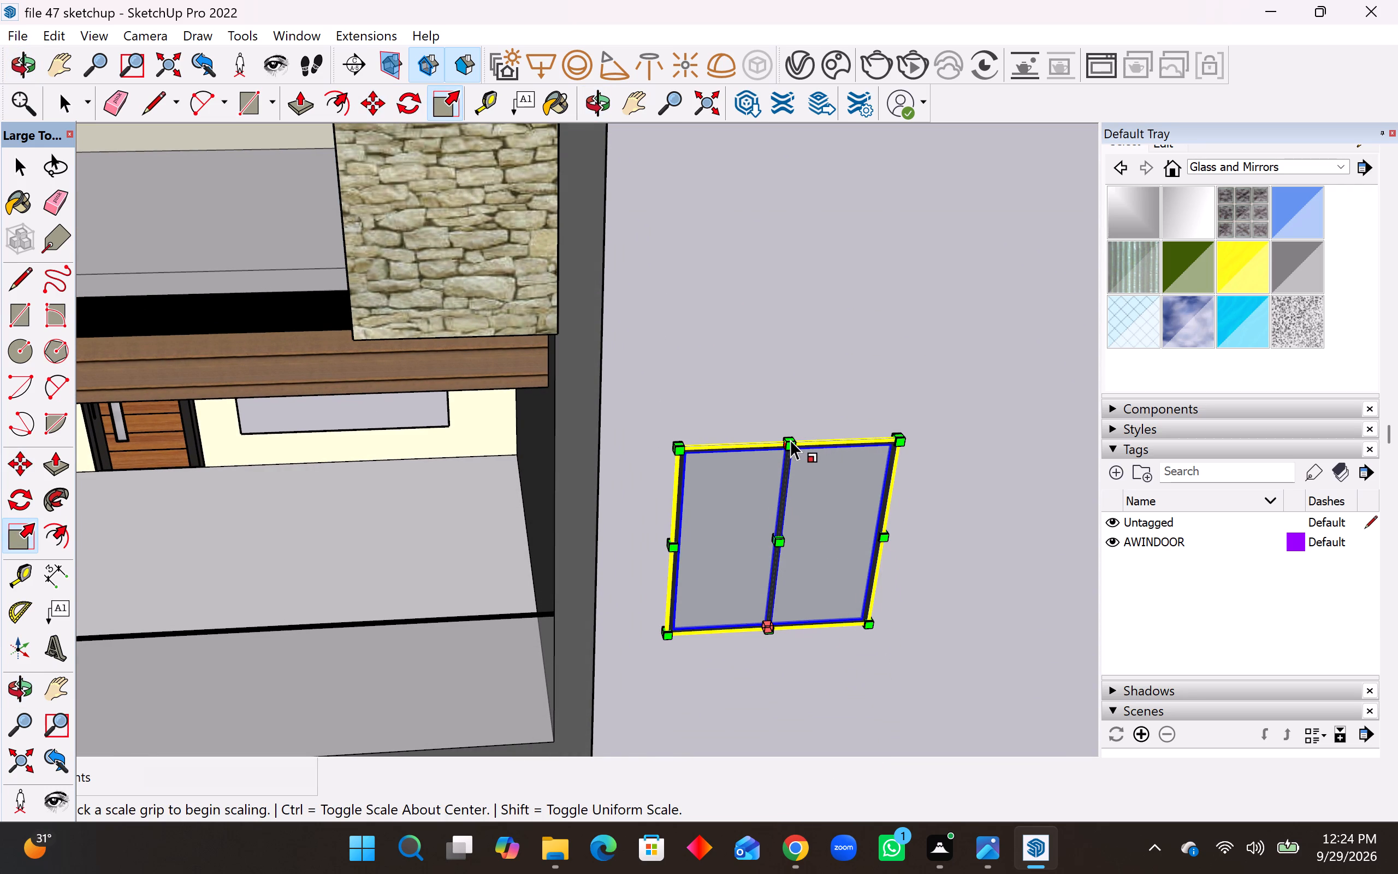
pyautogui.click(790, 440)
pyautogui.click(785, 522)
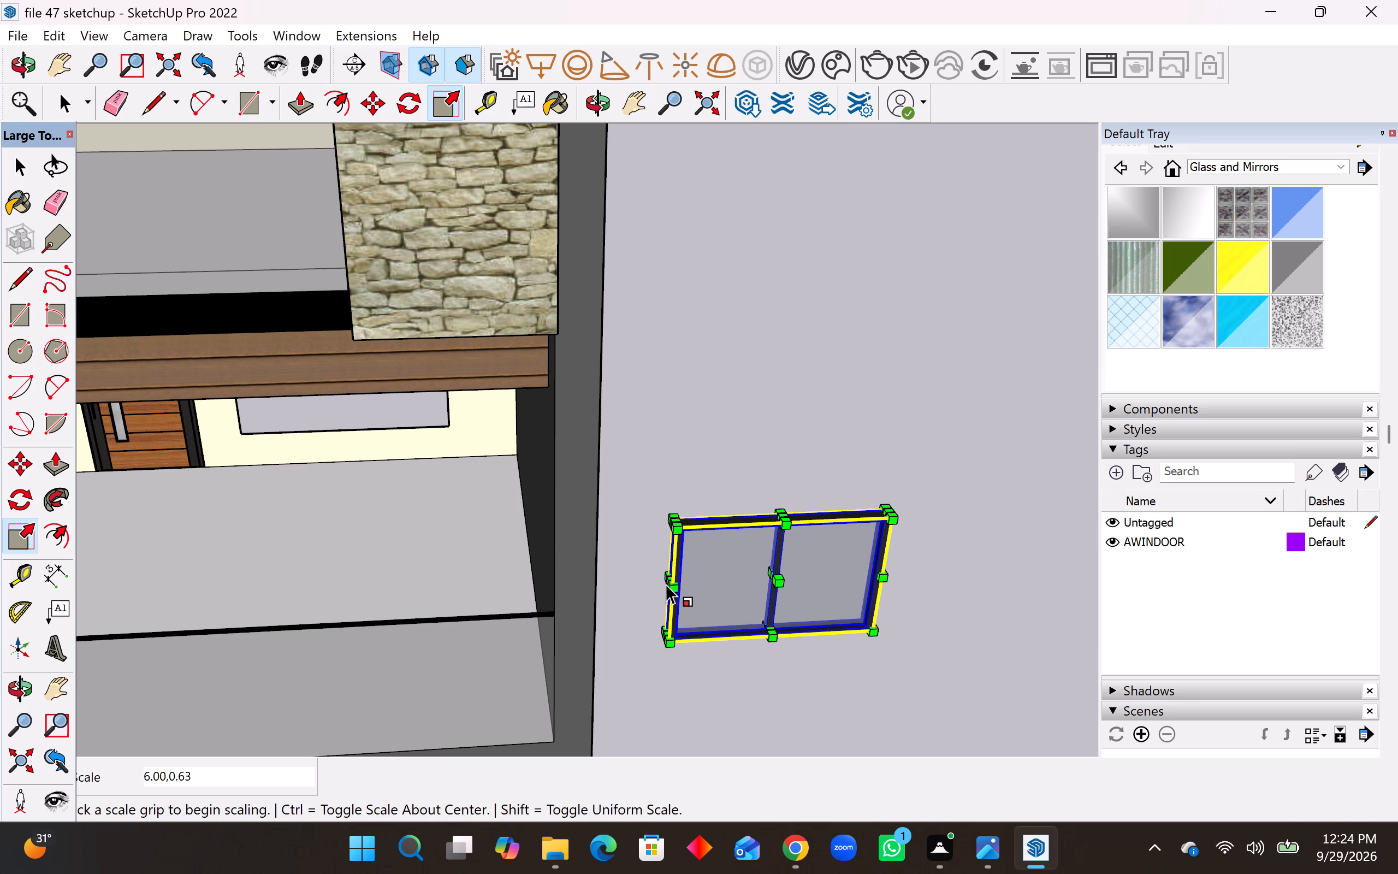
pyautogui.click(666, 581)
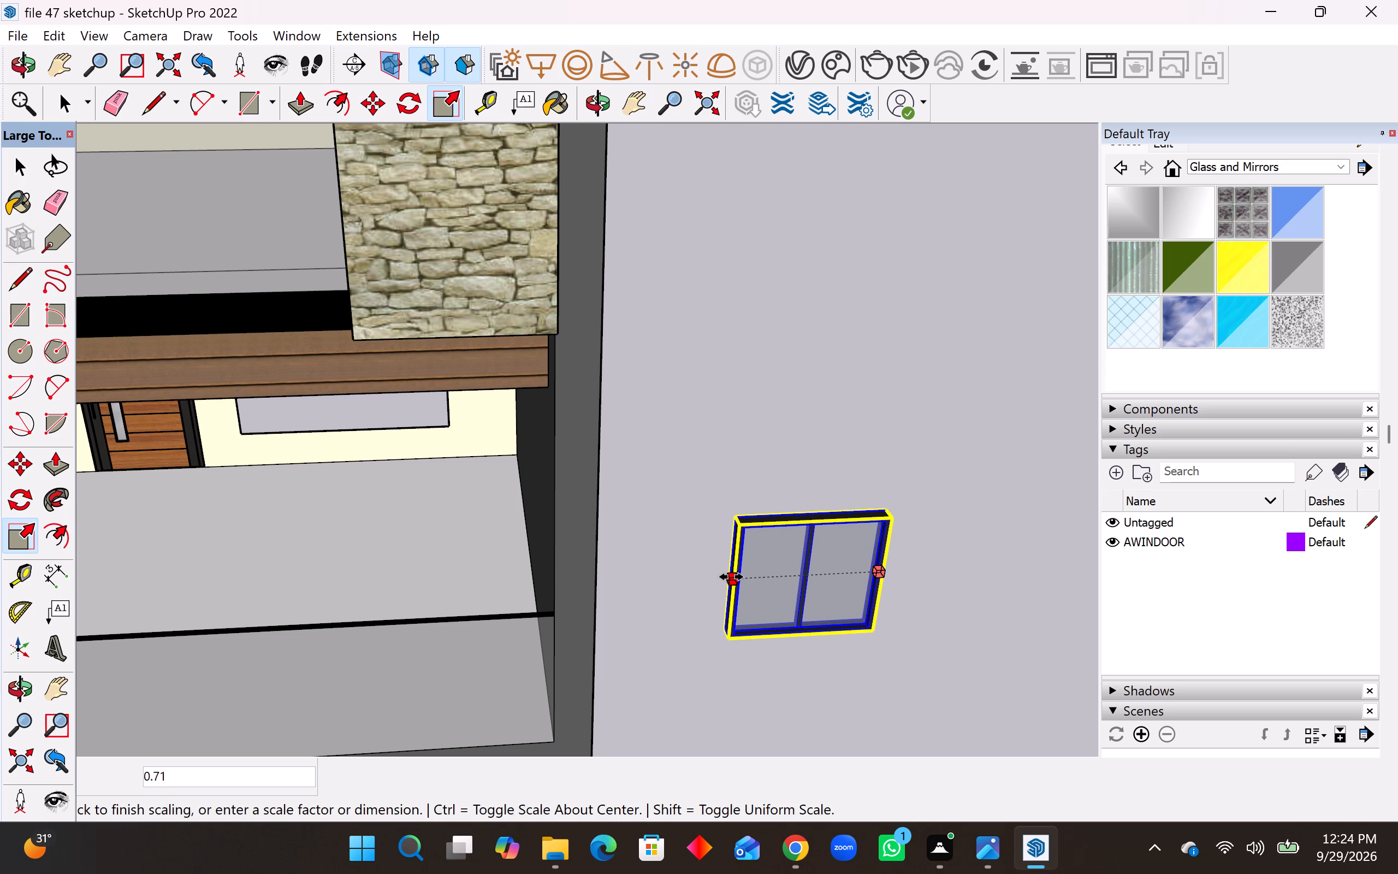
pyautogui.click(731, 577)
# Copy the window beside the house by its bottom corner to the ground-floor window opening, about 24' 10" away.
pyautogui.press('m')
pyautogui.scroll(7, 890, 654)
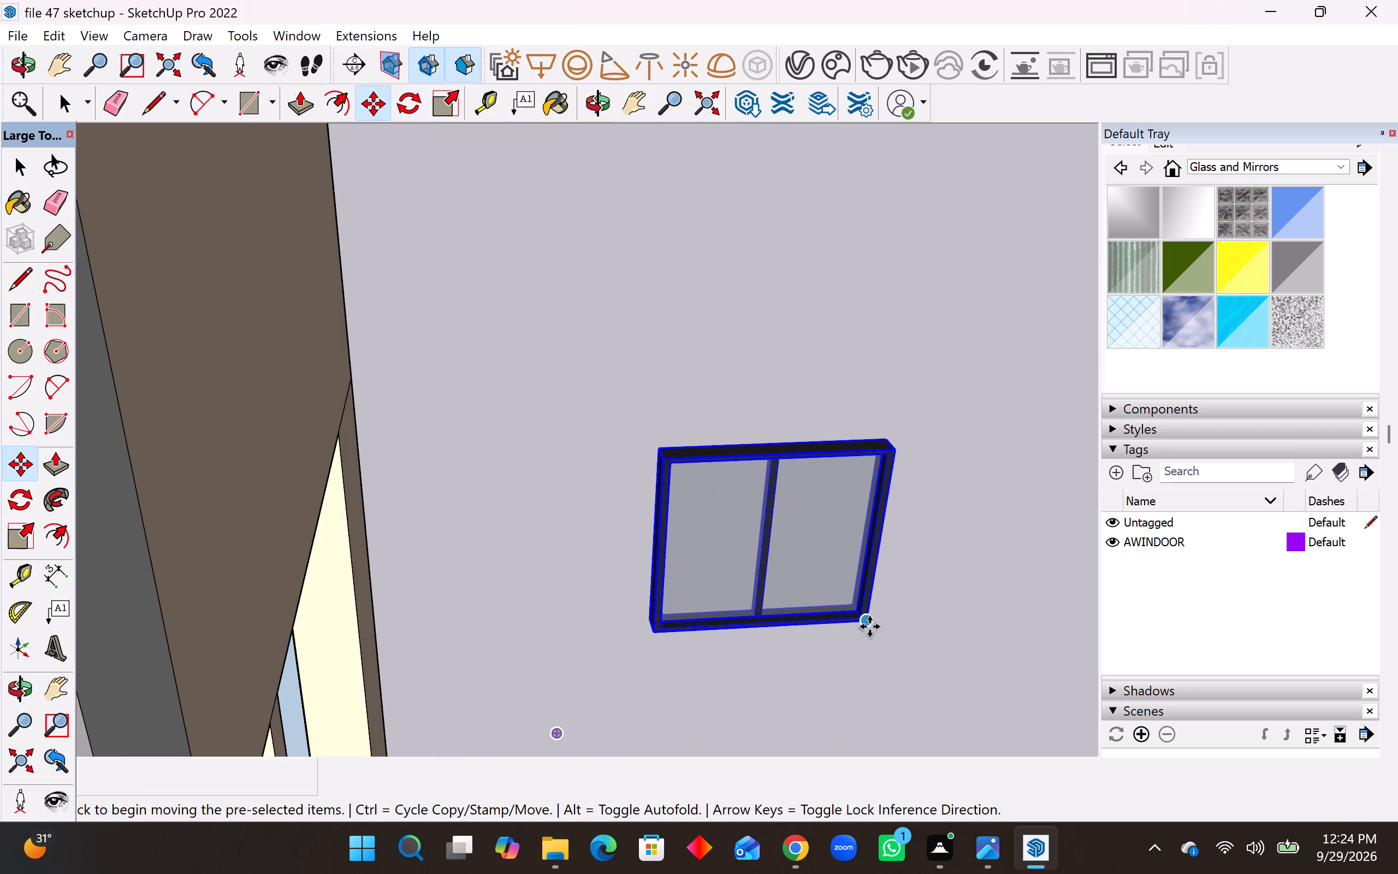
pyautogui.click(869, 627)
pyautogui.scroll(-11, 890, 623)
pyautogui.moveTo(651, 644); pyautogui.dragTo(676, 506, button='middle')
pyautogui.scroll(11, 600, 567)
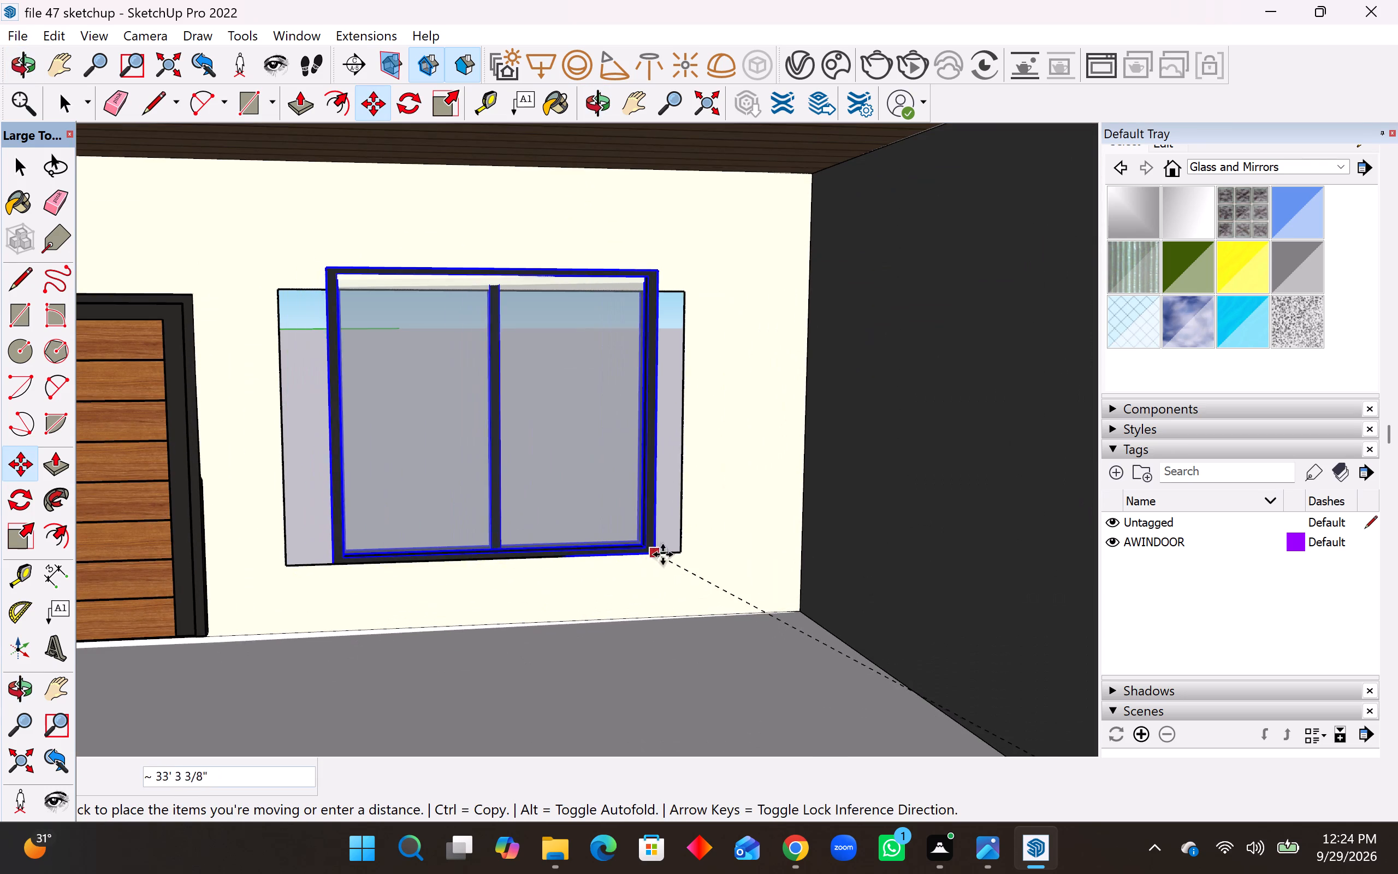
pyautogui.scroll(-12, 509, 617)
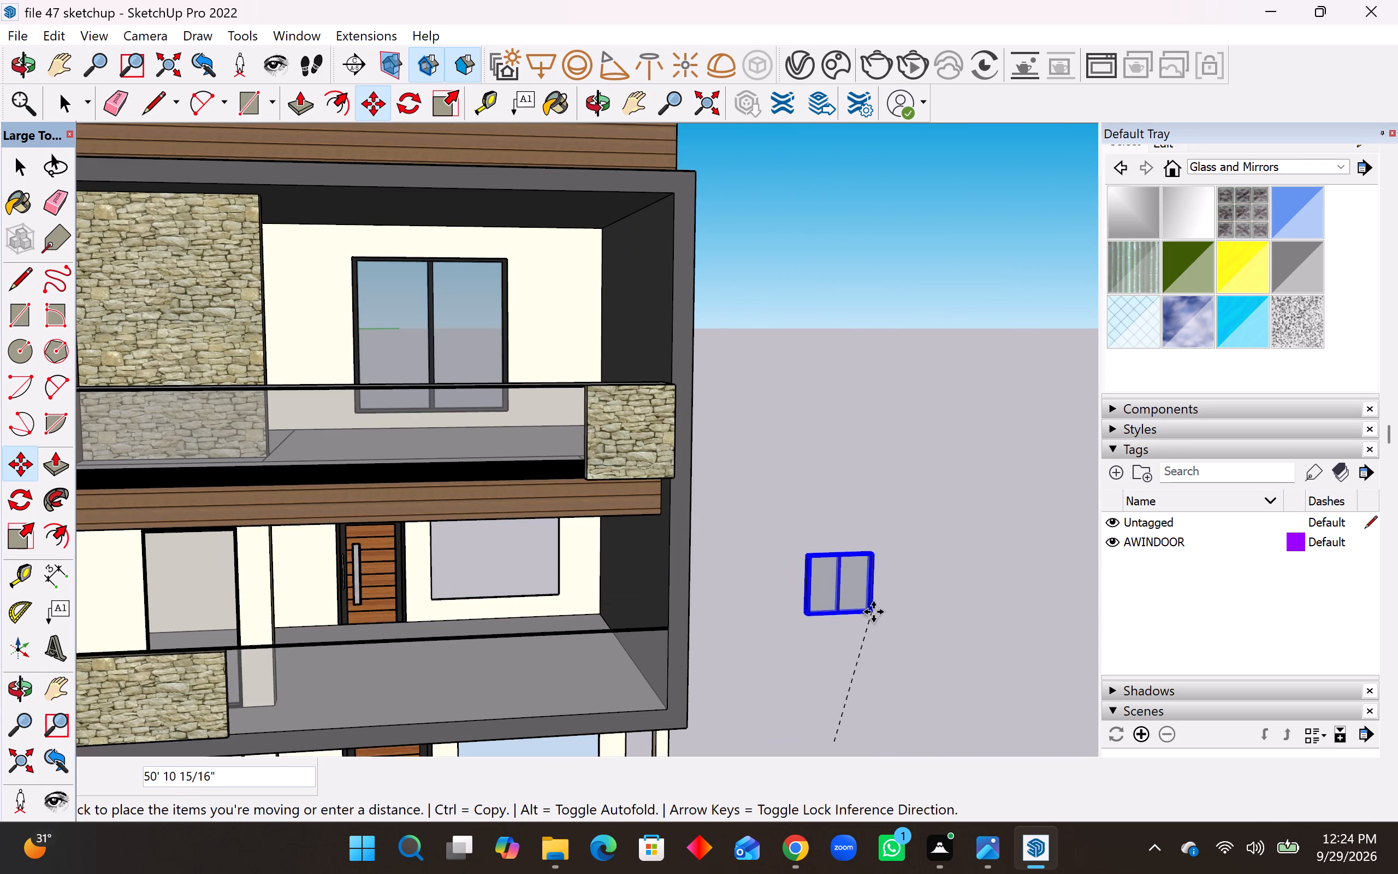
pyautogui.moveTo(757, 682); pyautogui.dragTo(747, 596, button='middle')
pyautogui.scroll(-7, 747, 596)
pyautogui.scroll(1, 695, 711)
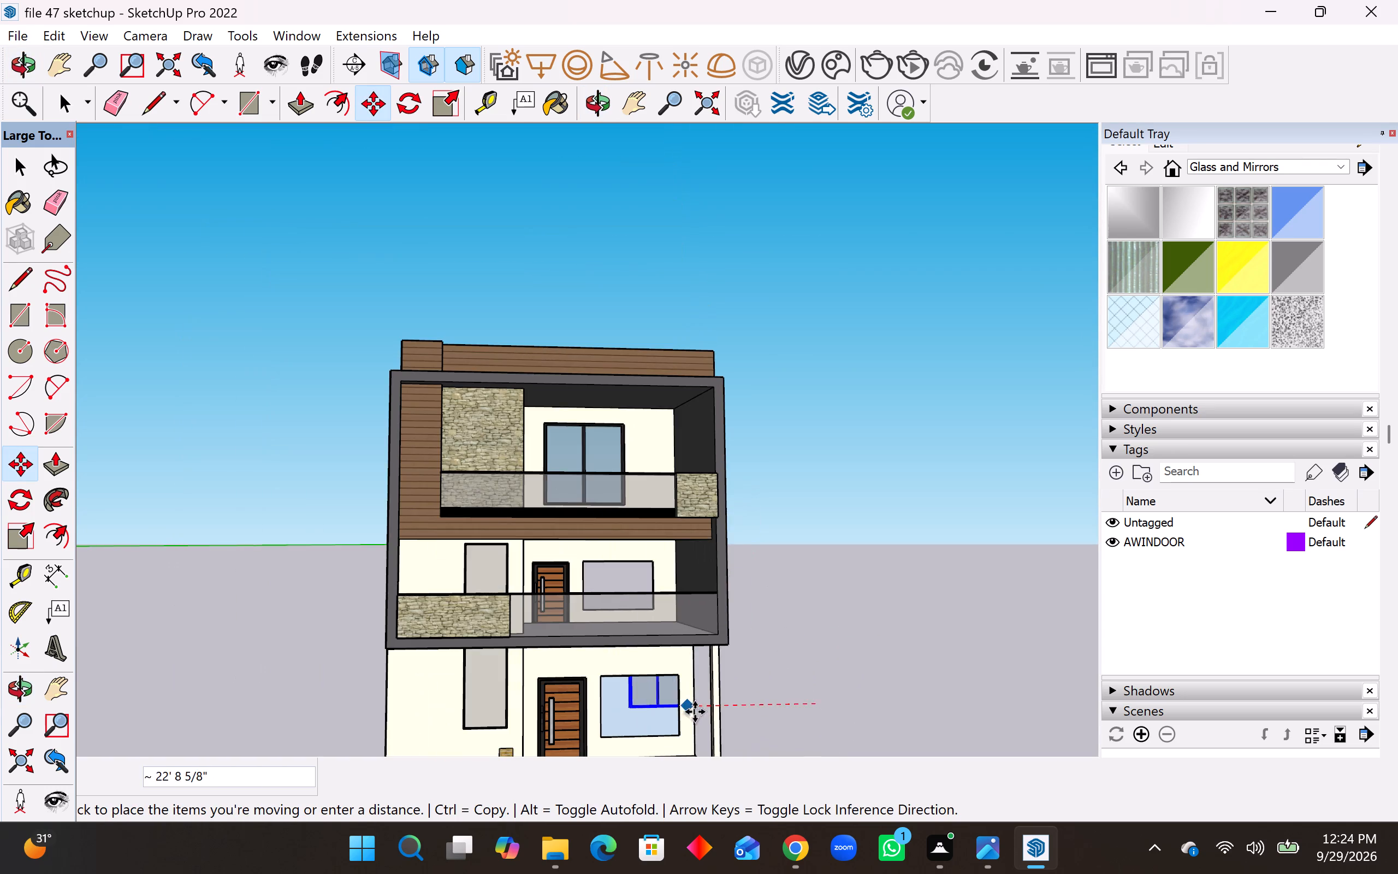
pyautogui.scroll(7, 695, 712)
pyautogui.scroll(-4, 623, 682)
pyautogui.scroll(2, 633, 719)
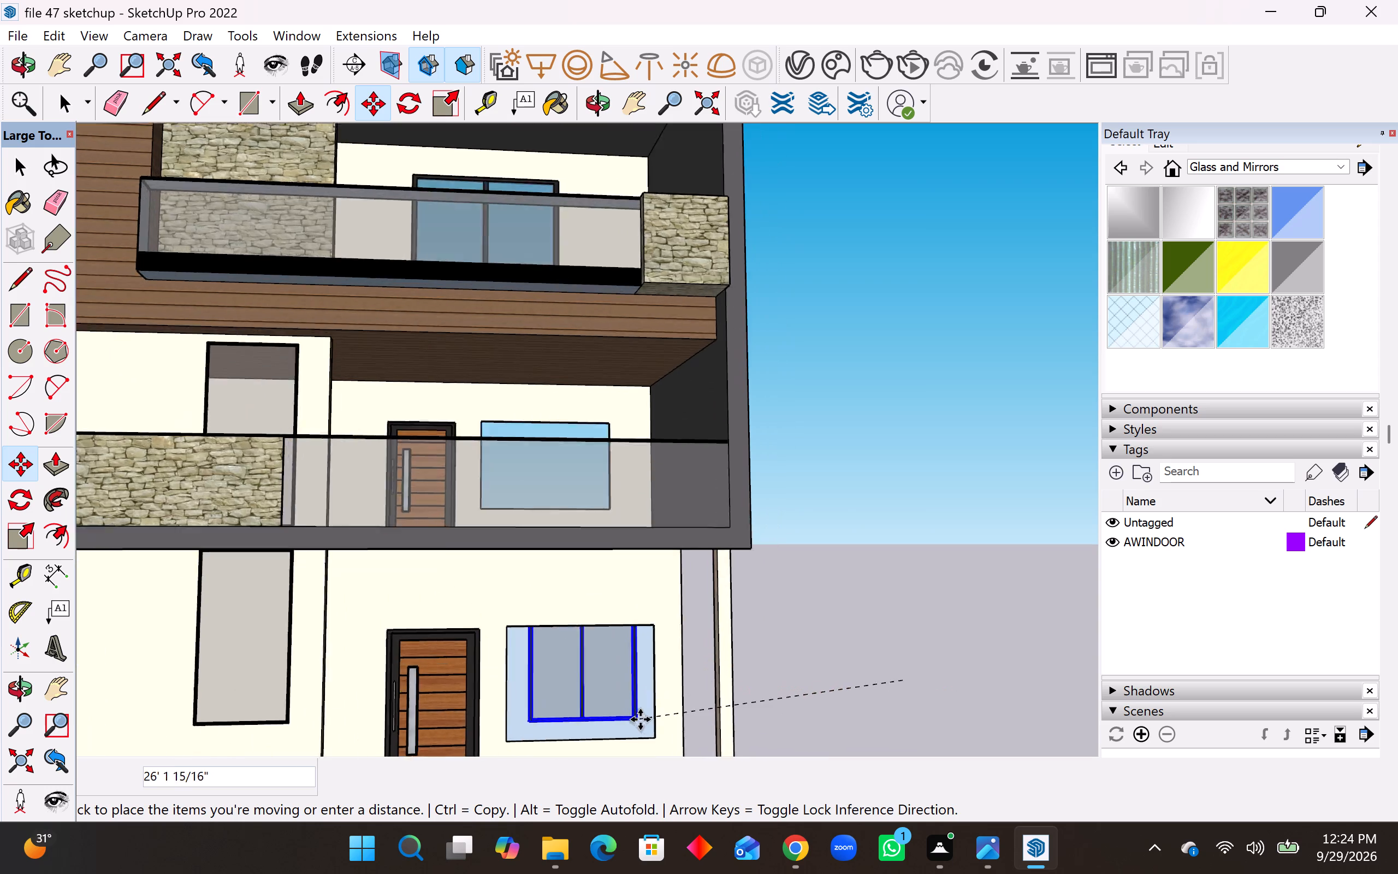
pyautogui.scroll(4, 640, 719)
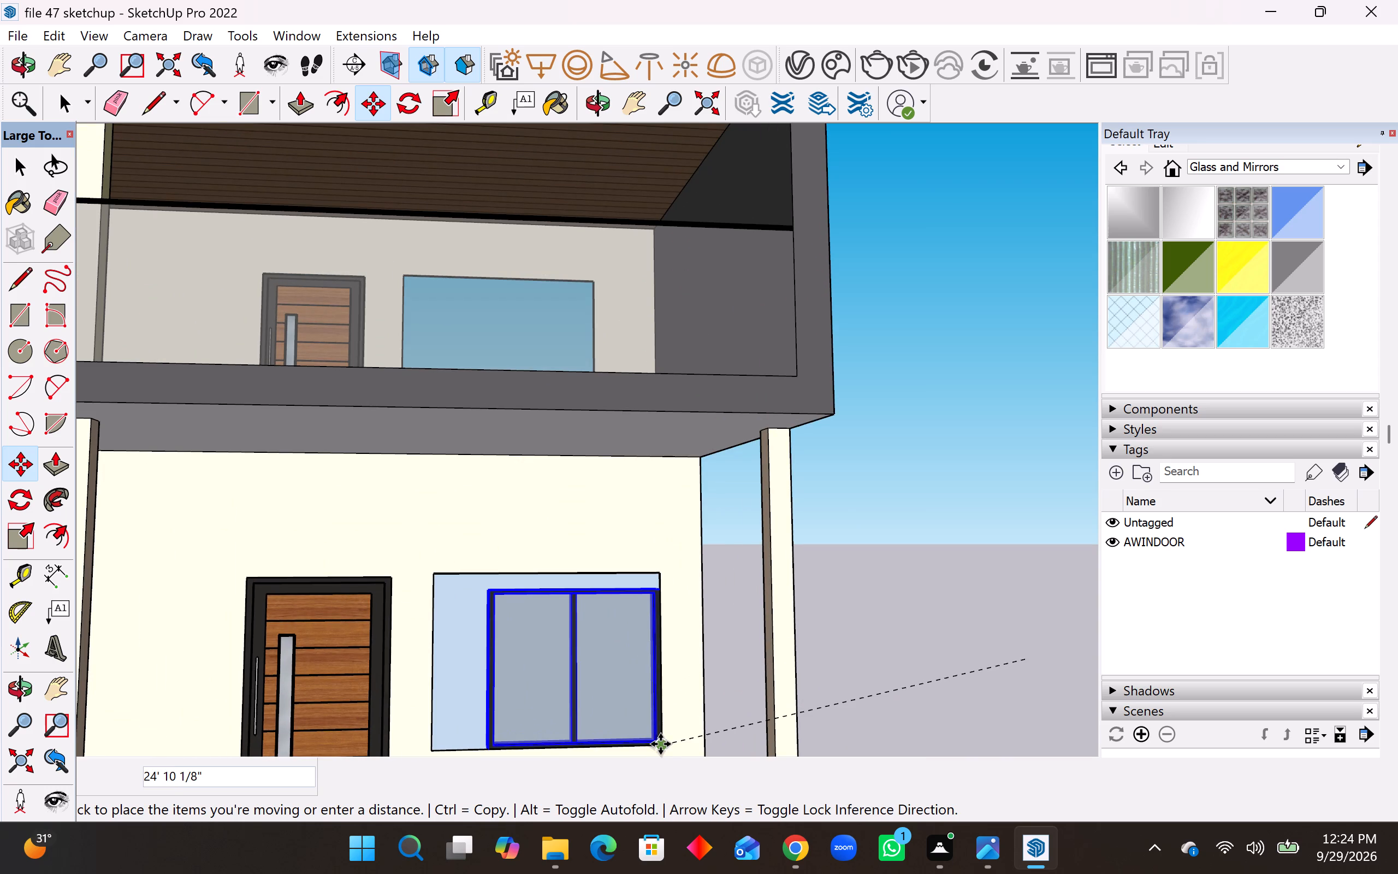
pyautogui.click(660, 744)
# Move the ground-floor window copy about 4' 4" so its bottom corner meets the opening's bottom corner farthest from the door.
pyautogui.scroll(-2, 520, 651)
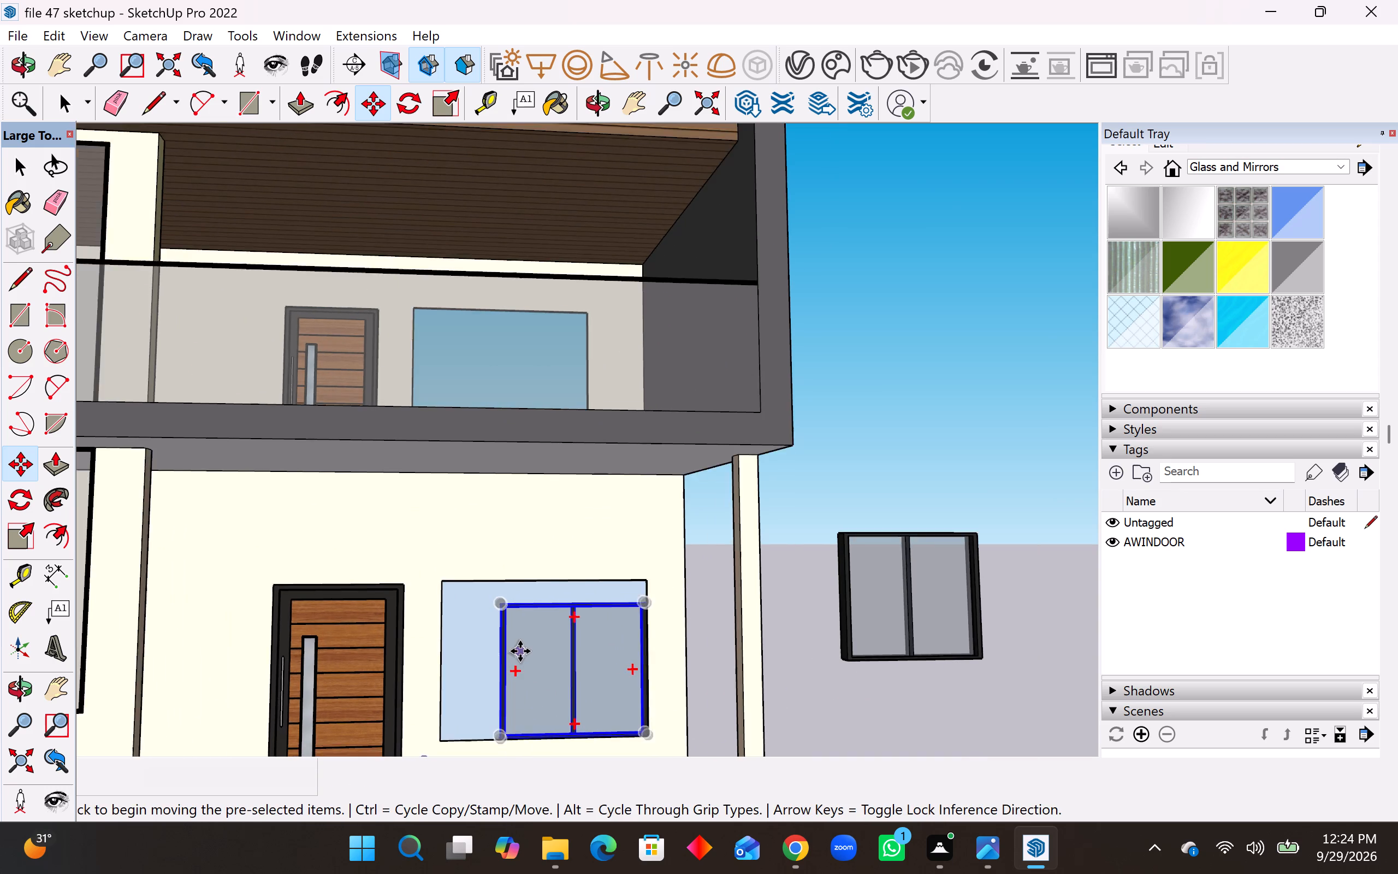
pyautogui.moveTo(522, 650); pyautogui.dragTo(535, 671, button='middle')
pyautogui.scroll(-1, 536, 672)
pyautogui.scroll(9, 448, 675)
pyautogui.moveTo(627, 664); pyautogui.dragTo(697, 676, button='middle')
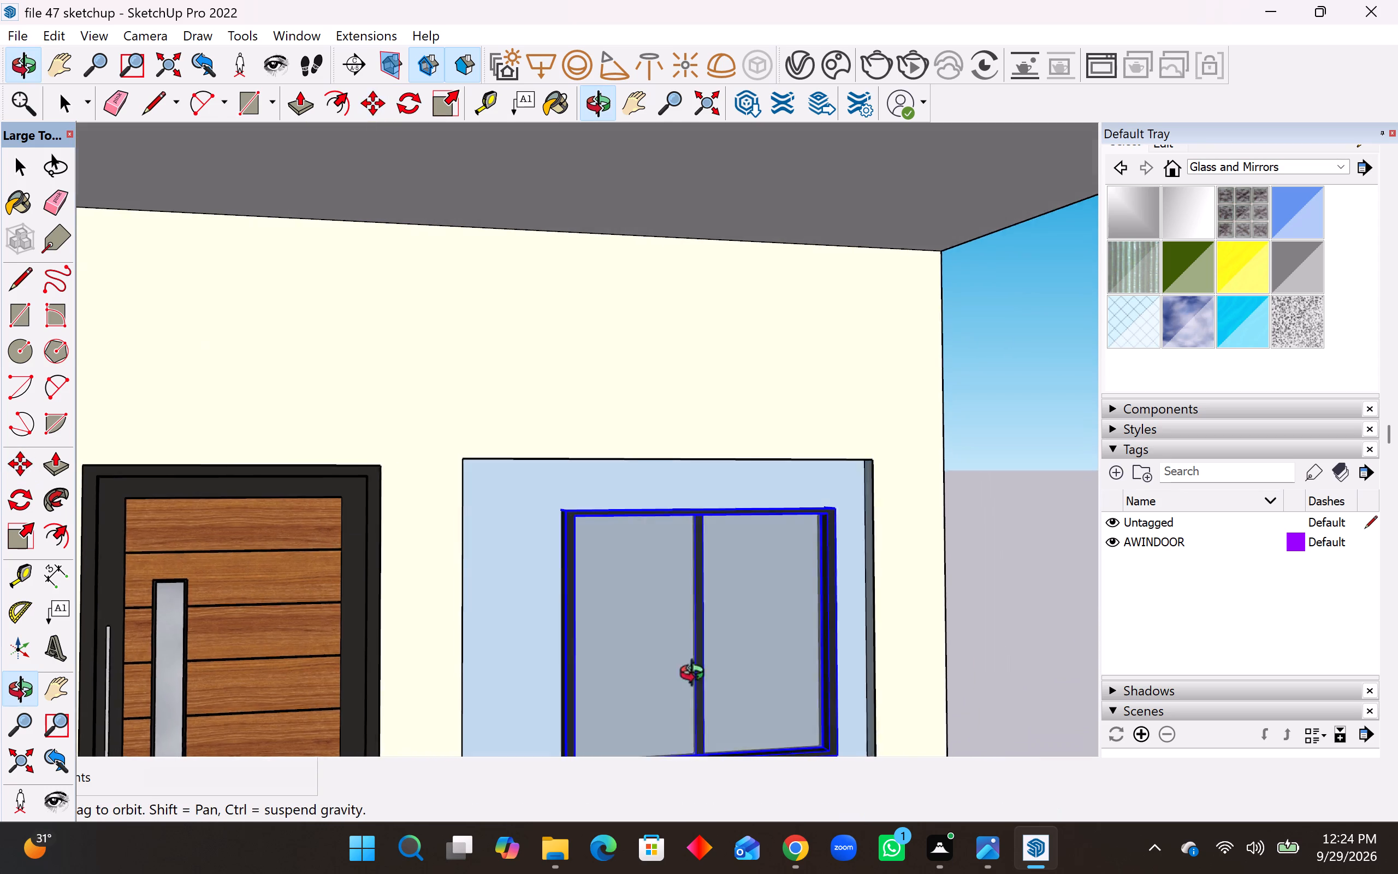
pyautogui.moveTo(697, 676); pyautogui.dragTo(763, 684, button='middle')
pyautogui.scroll(-9, 667, 662)
pyautogui.moveTo(726, 660); pyautogui.dragTo(681, 647, button='middle')
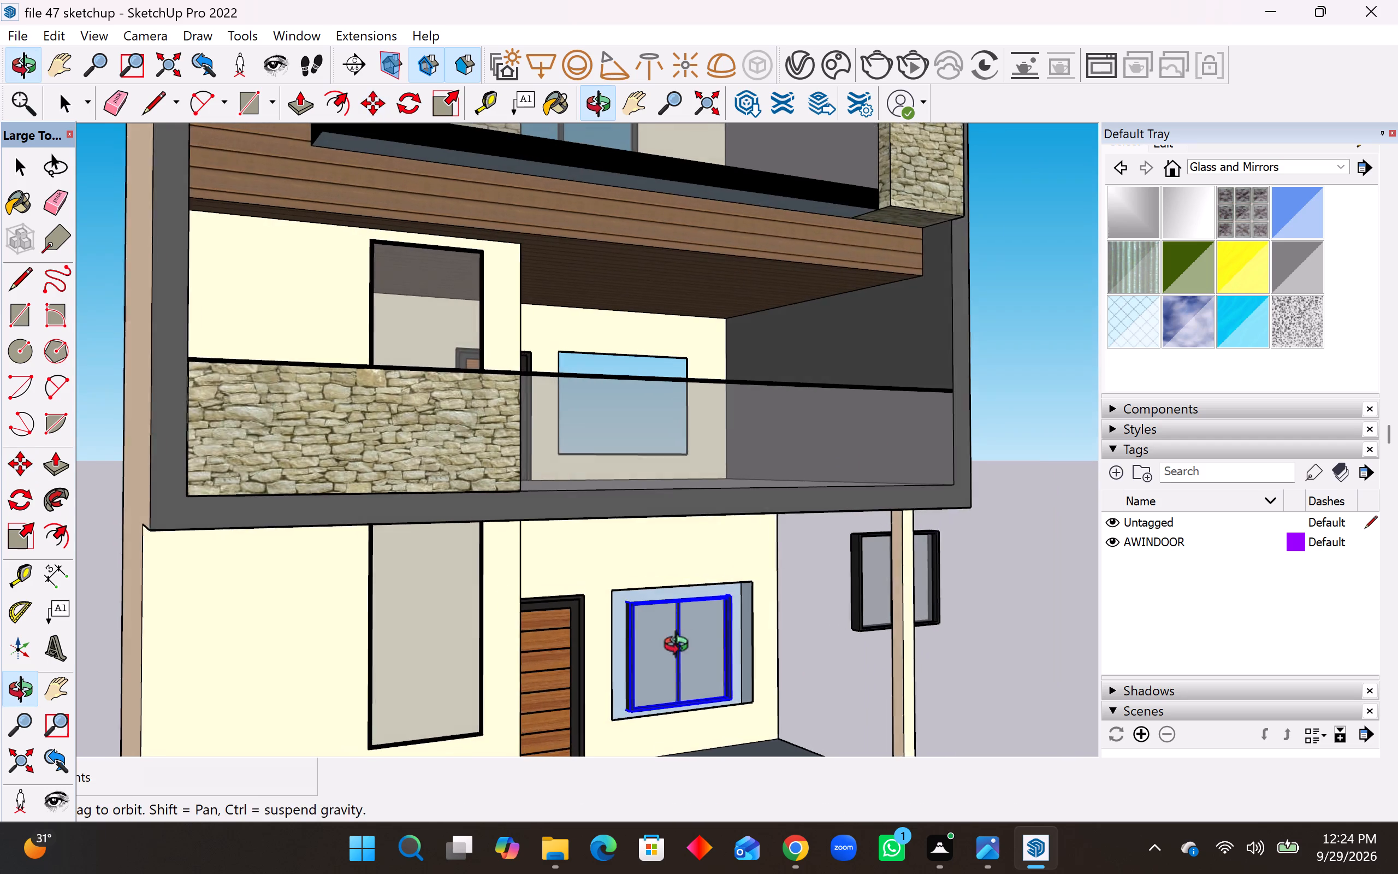
pyautogui.moveTo(681, 647); pyautogui.dragTo(676, 647, button='middle')
pyautogui.scroll(-5, 654, 635)
pyautogui.scroll(5, 777, 695)
pyautogui.scroll(-11, 691, 409)
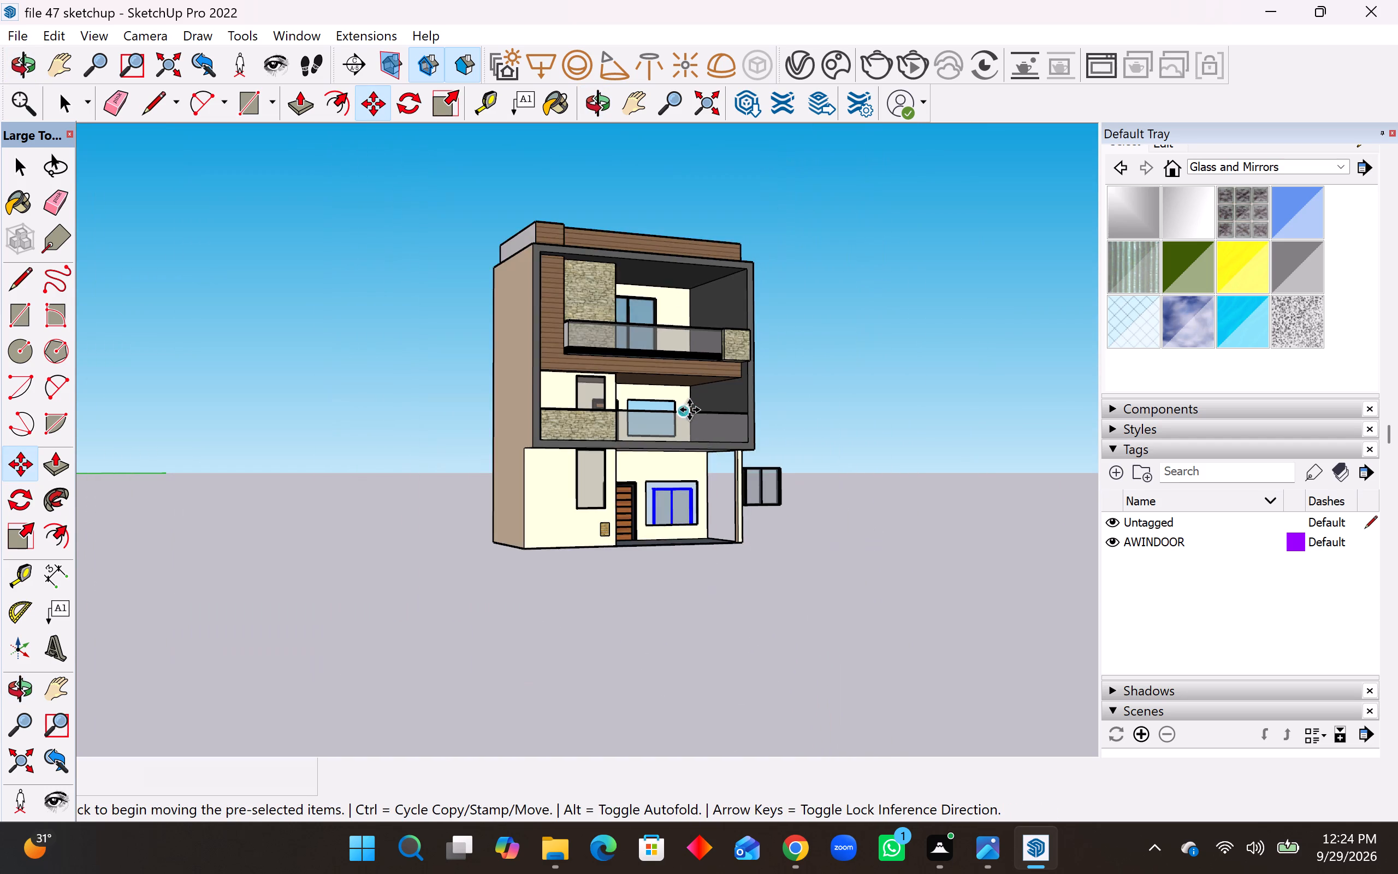
pyautogui.scroll(20, 753, 564)
pyautogui.scroll(4, 753, 564)
pyautogui.moveTo(647, 457); pyautogui.dragTo(639, 497, button='middle')
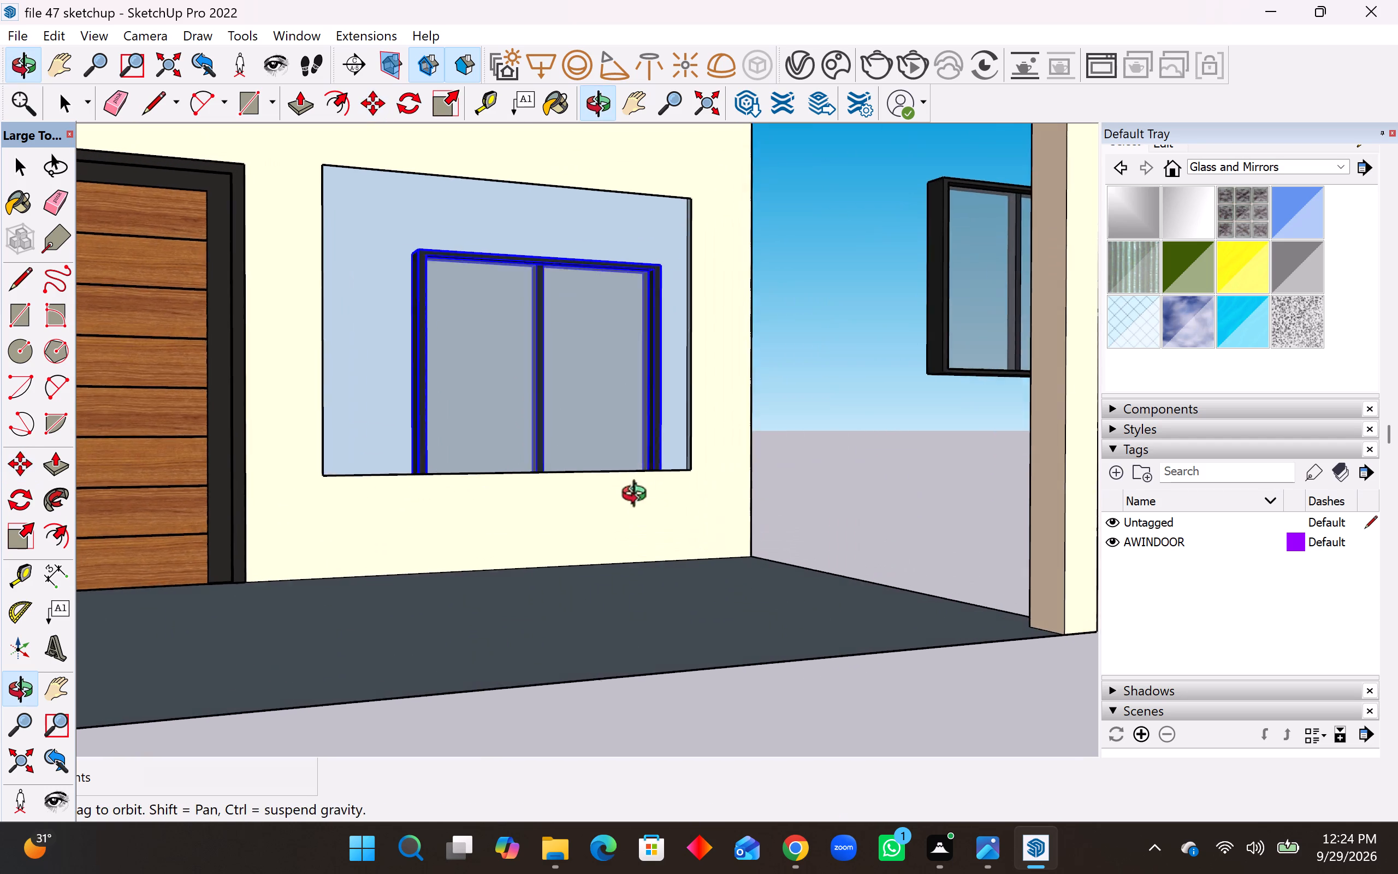
pyautogui.moveTo(639, 497); pyautogui.dragTo(605, 570, button='middle')
pyautogui.scroll(2, 666, 458)
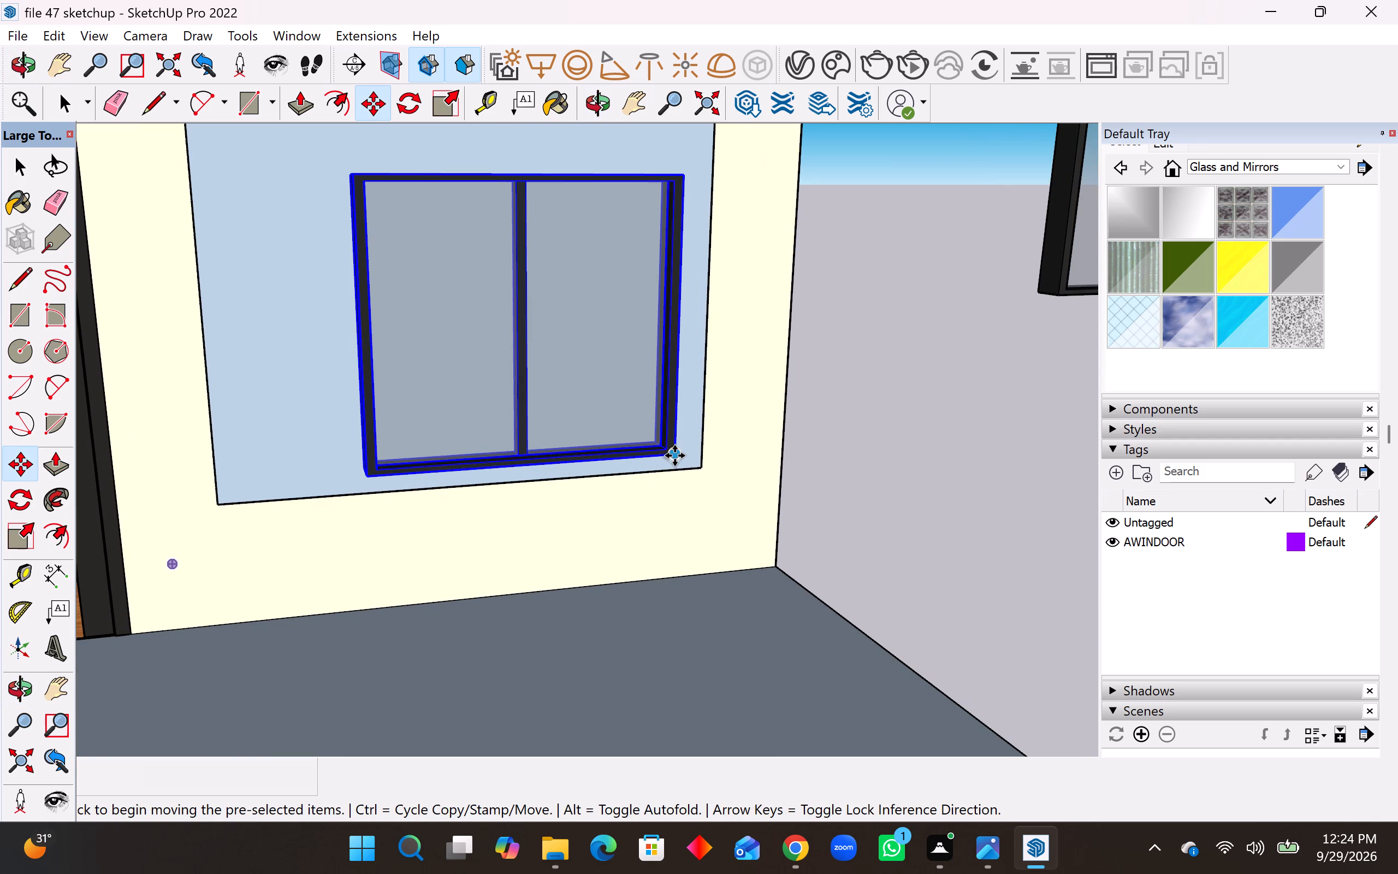
pyautogui.click(676, 455)
pyautogui.click(704, 473)
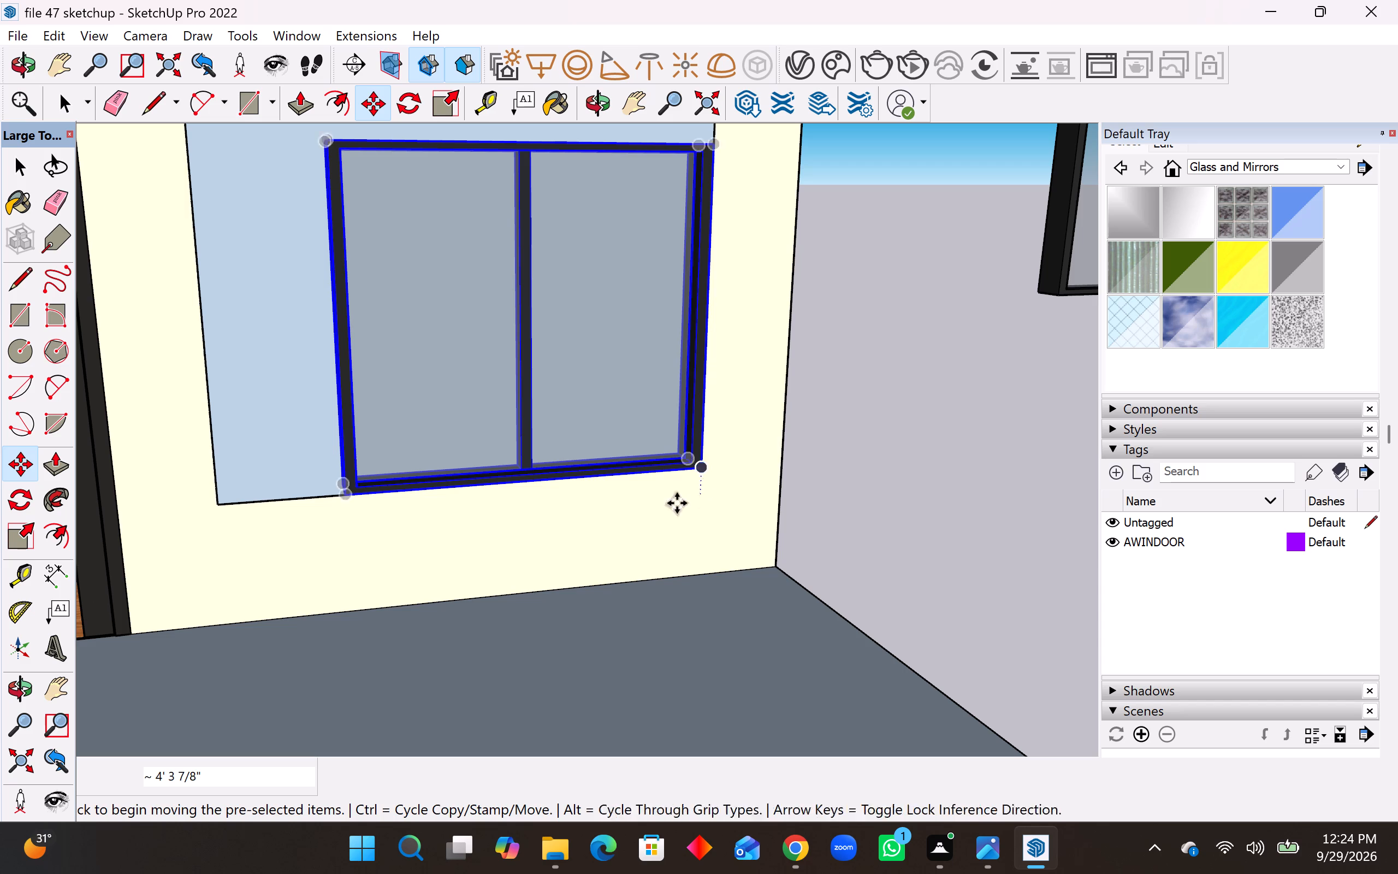
# Scale the ground-floor window's height by about 1.11 to the opening's top edge and widen it to the edge nearest the door.
pyautogui.click(30, 529)
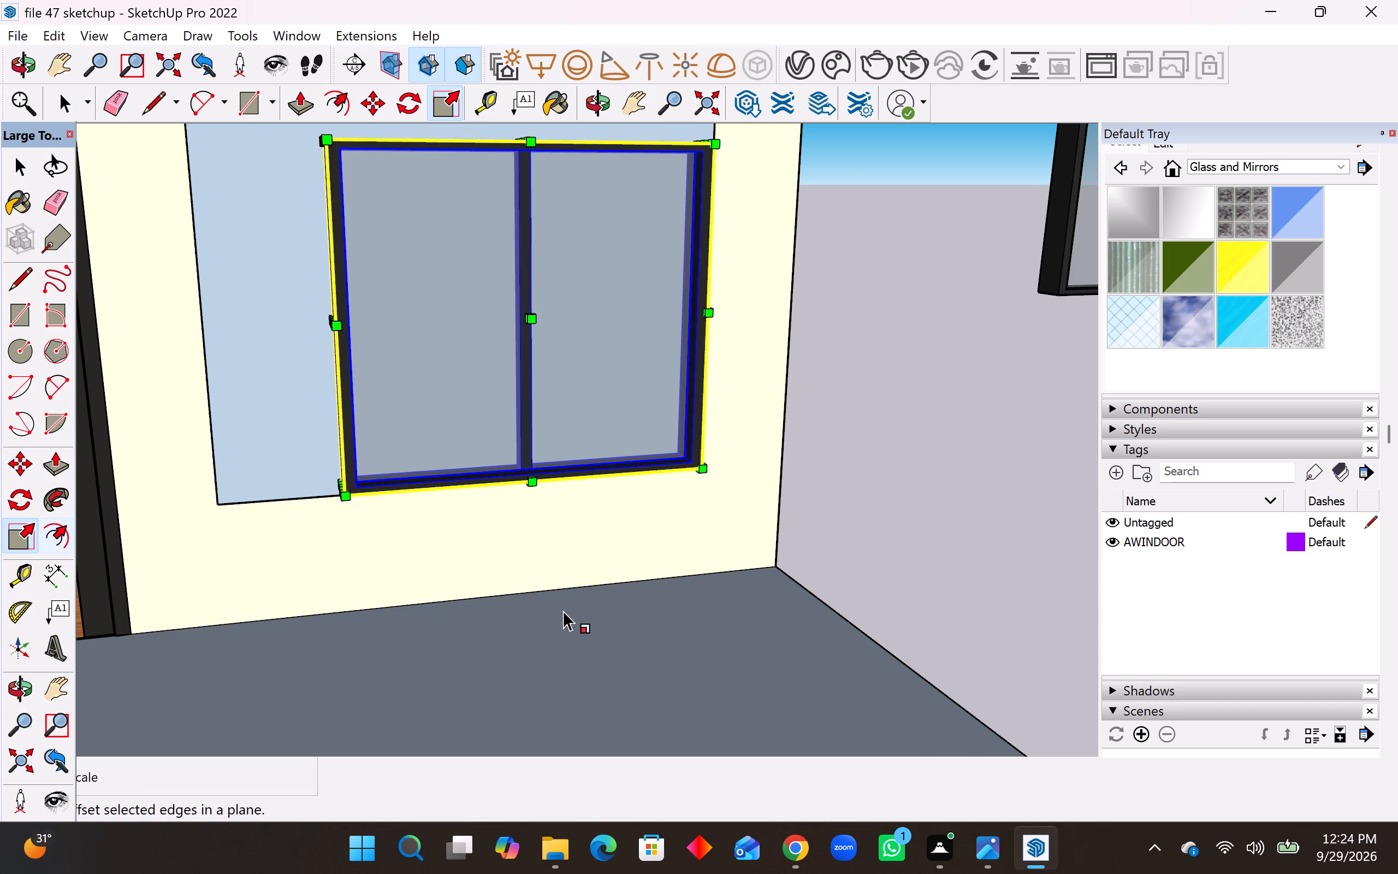
pyautogui.scroll(-3, 563, 611)
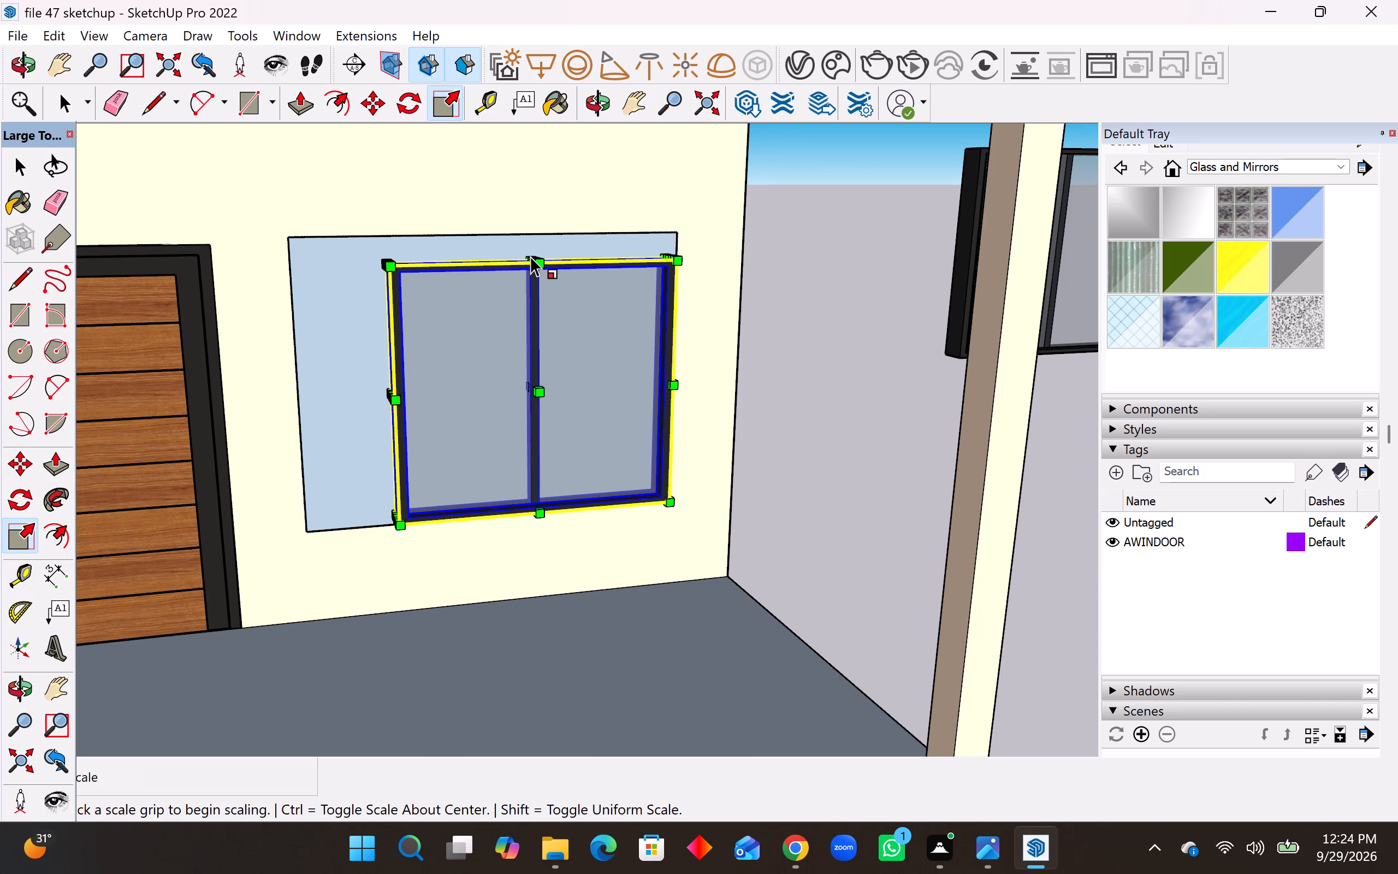
pyautogui.moveTo(531, 256); pyautogui.dragTo(544, 284, button='middle')
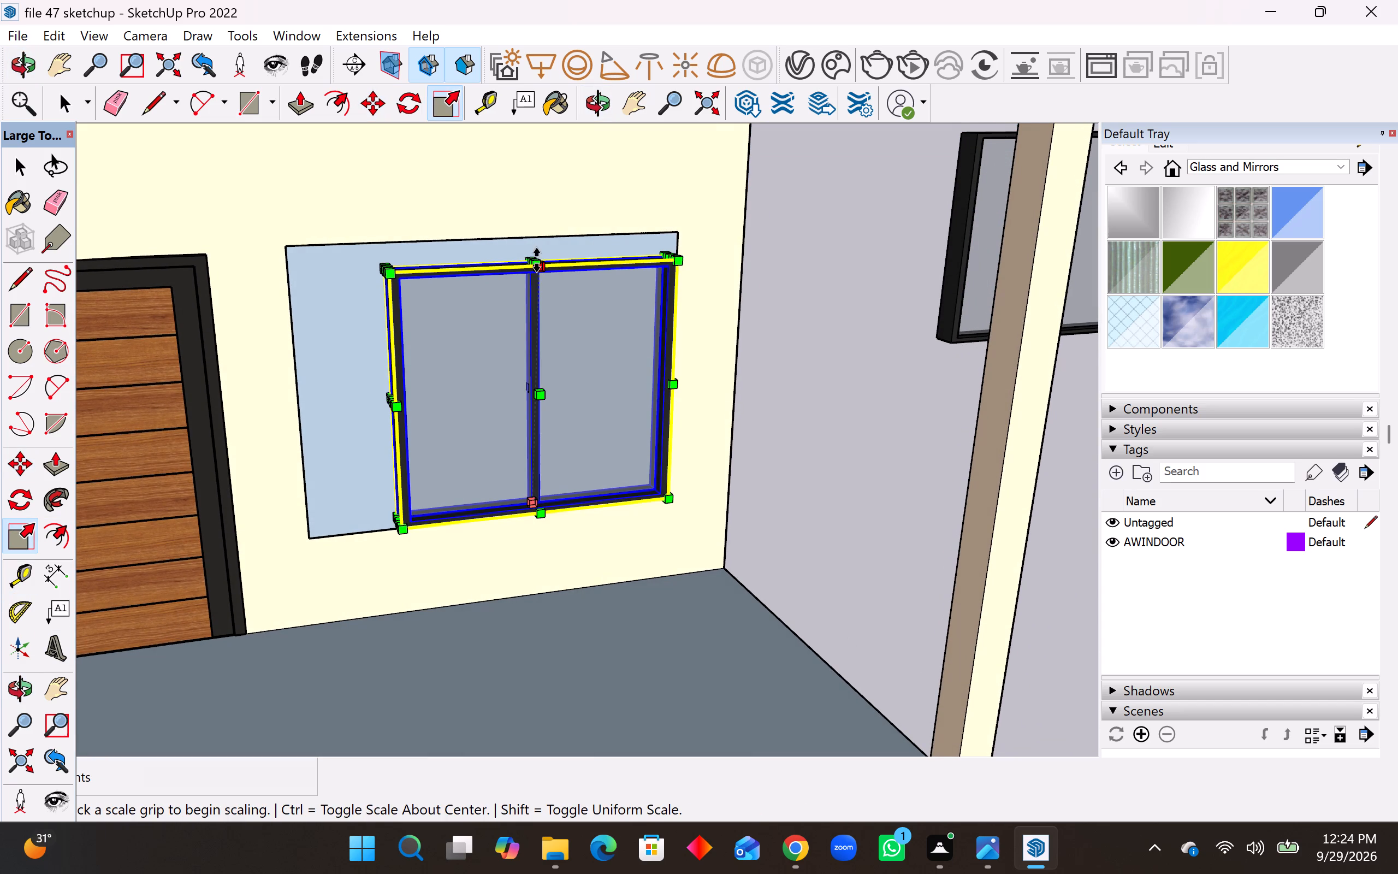
pyautogui.click(537, 260)
pyautogui.click(543, 242)
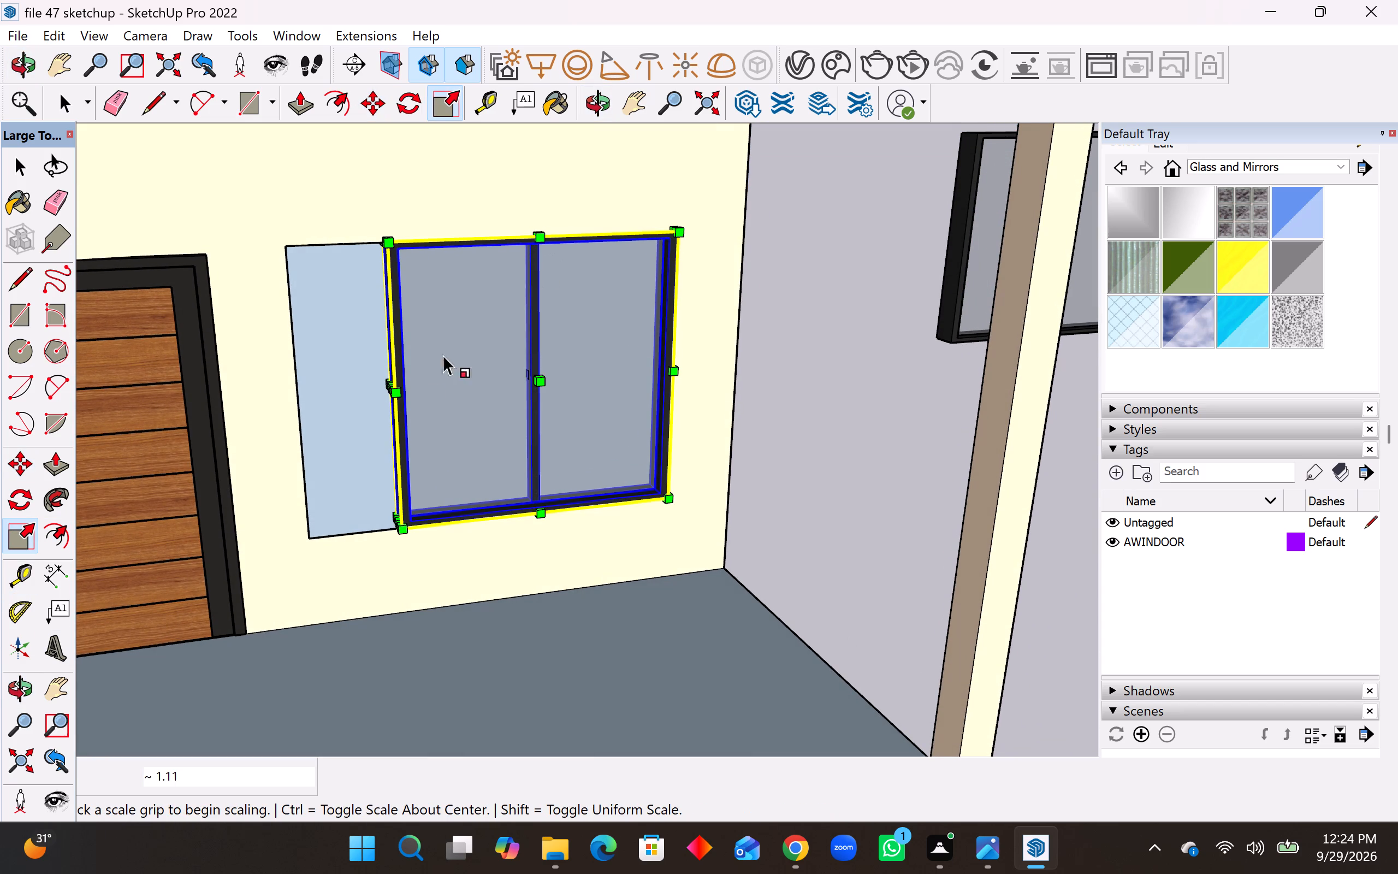
pyautogui.click(393, 385)
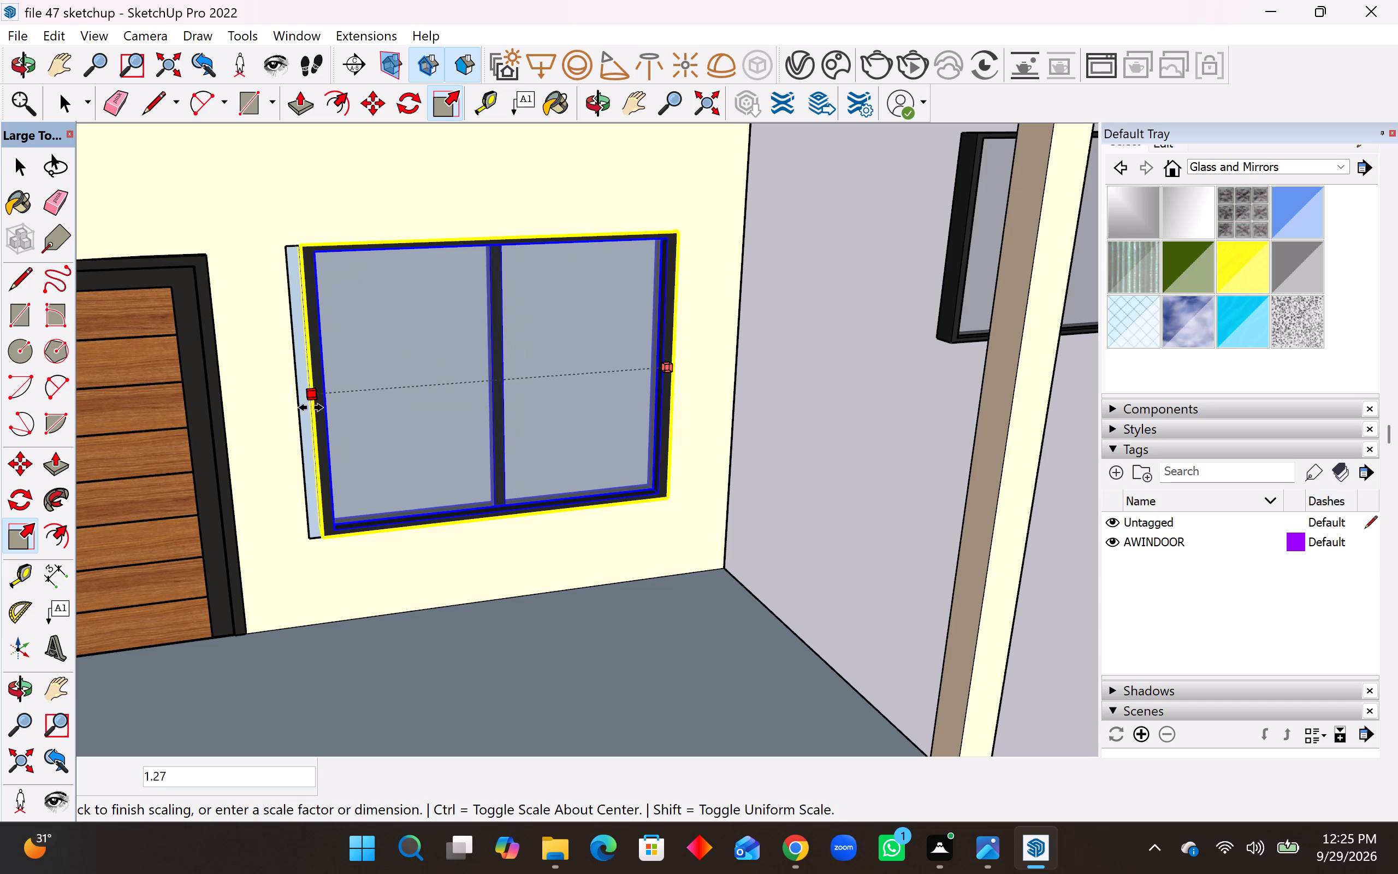
pyautogui.click(304, 409)
# Scale the window beside the house to 0.69 of its height and narrow its width.
pyautogui.scroll(-9, 368, 438)
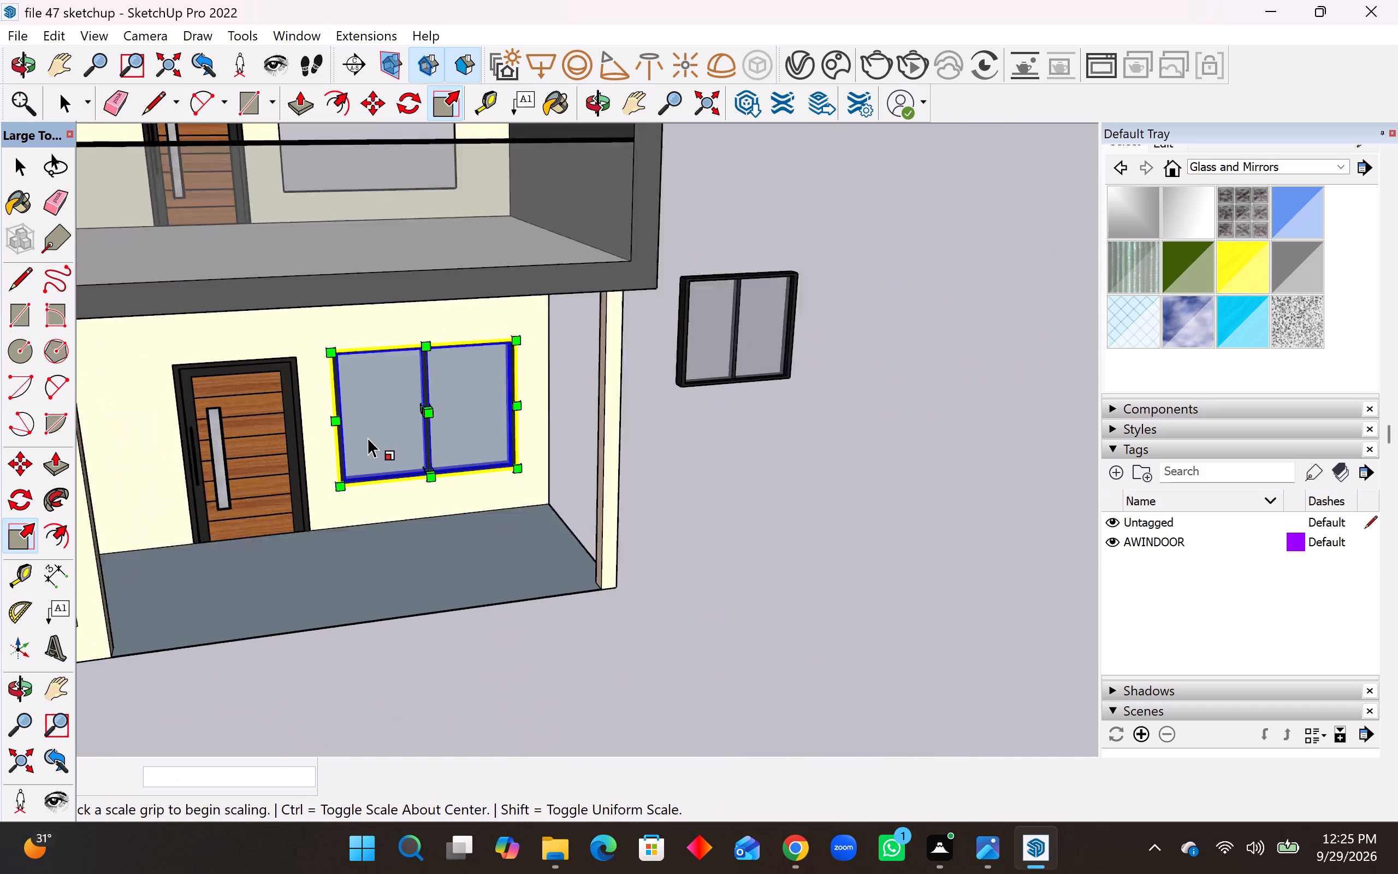
pyautogui.scroll(-1, 368, 438)
pyautogui.press('space')
pyautogui.click(707, 451)
pyautogui.click(677, 334)
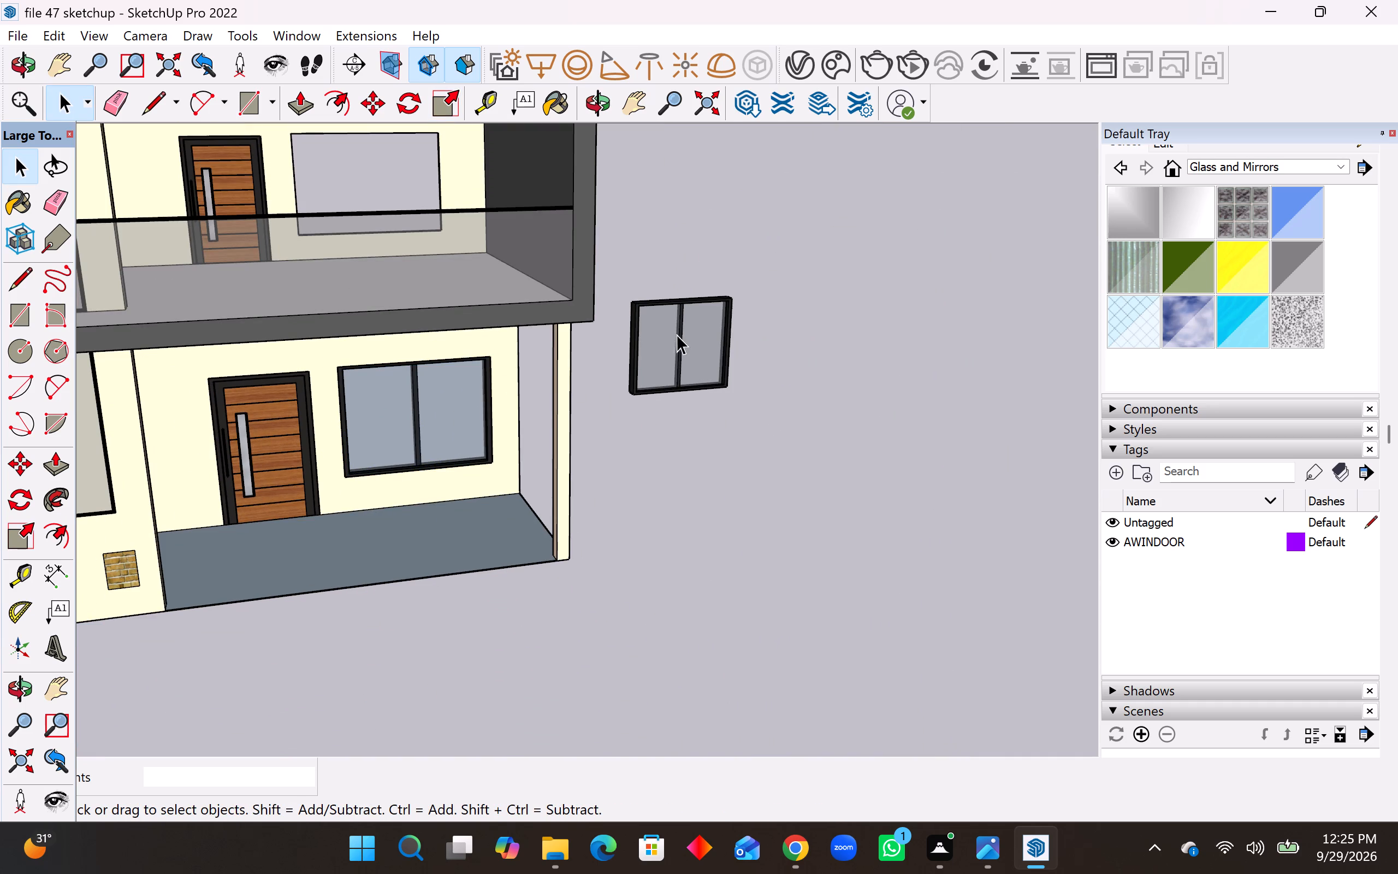
pyautogui.click(24, 542)
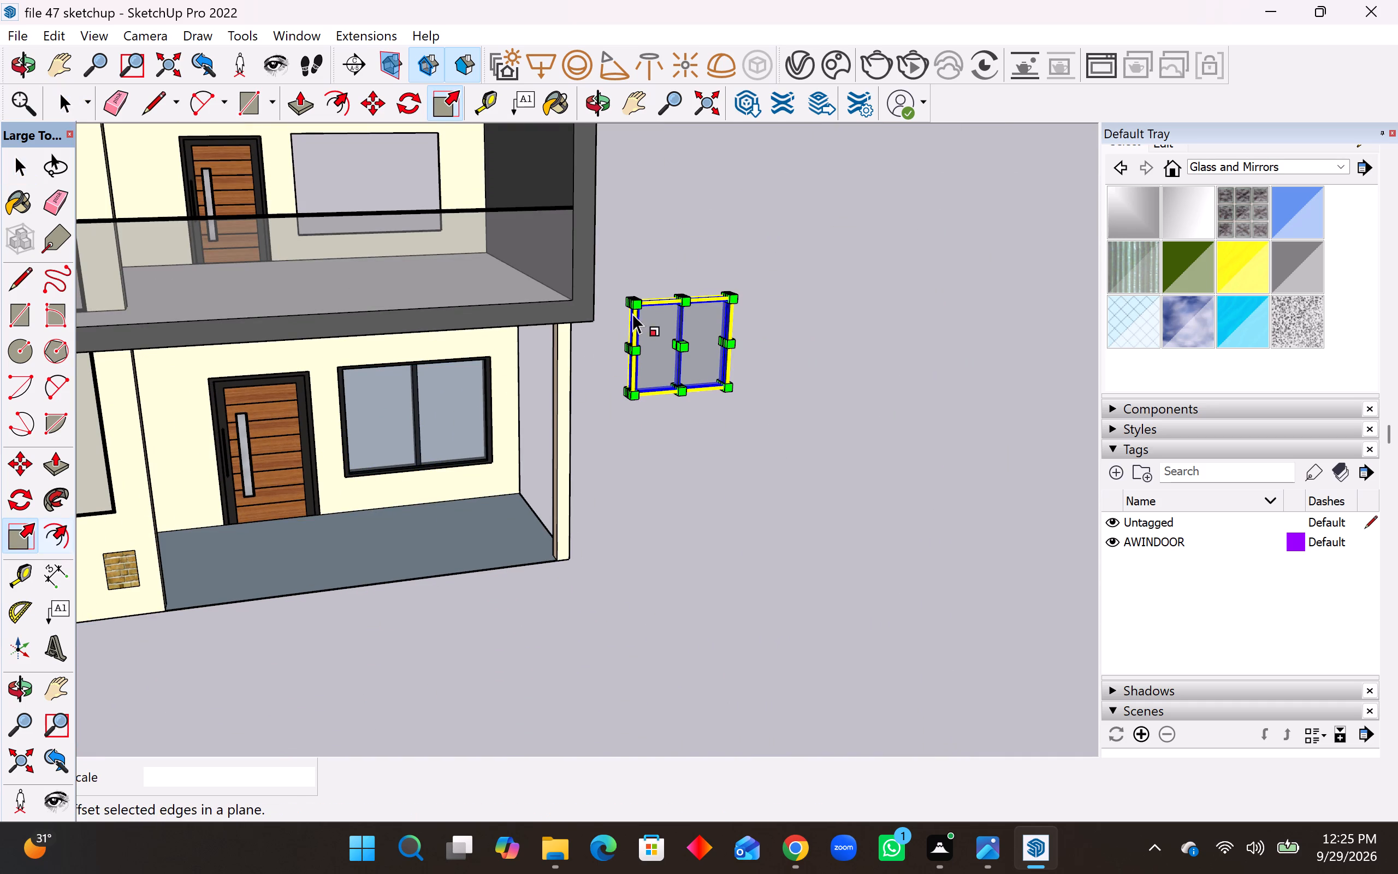
pyautogui.moveTo(657, 297); pyautogui.dragTo(648, 388, button='middle')
pyautogui.scroll(12, 686, 244)
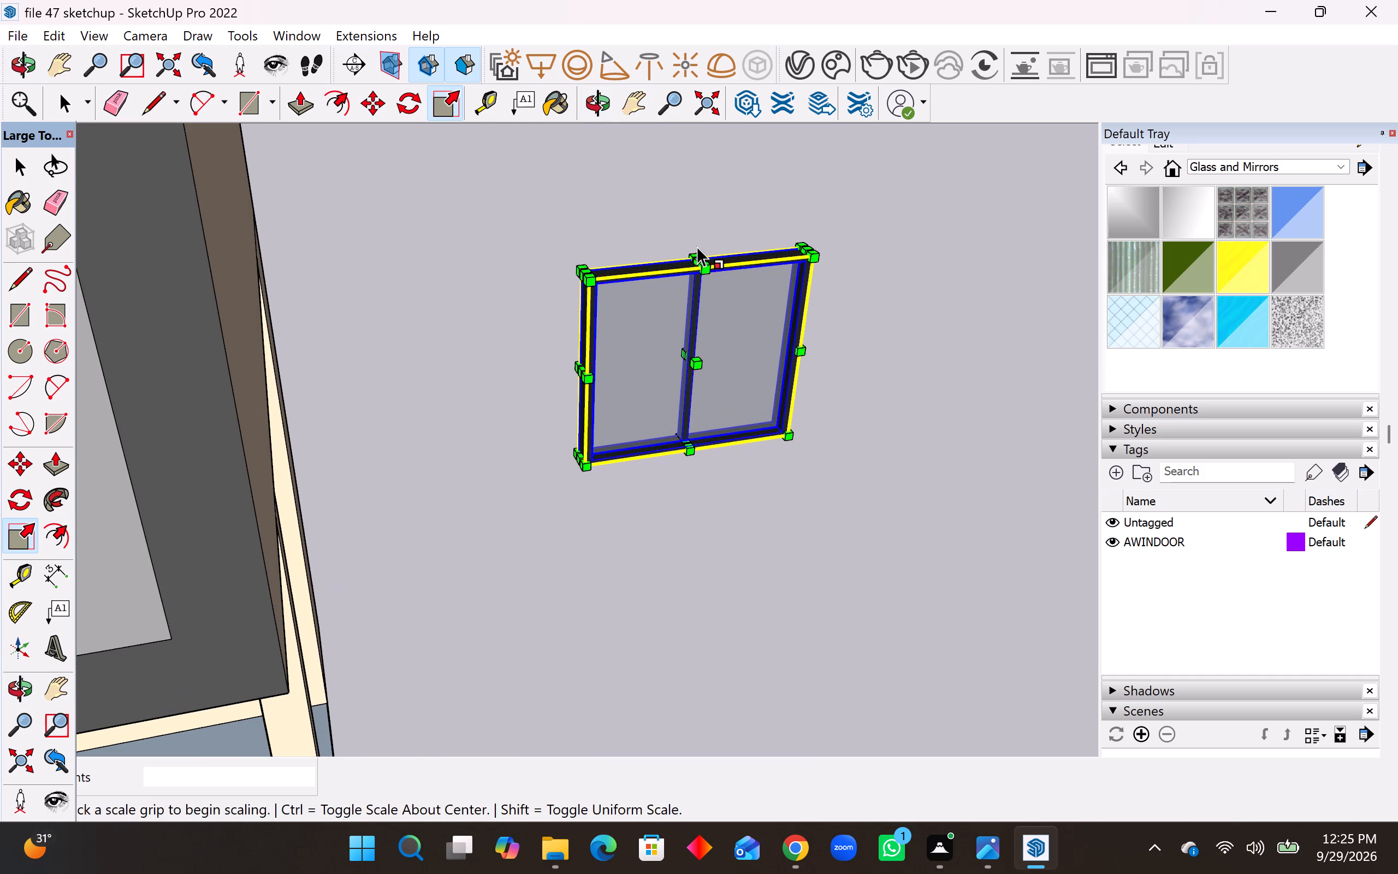
pyautogui.click(701, 258)
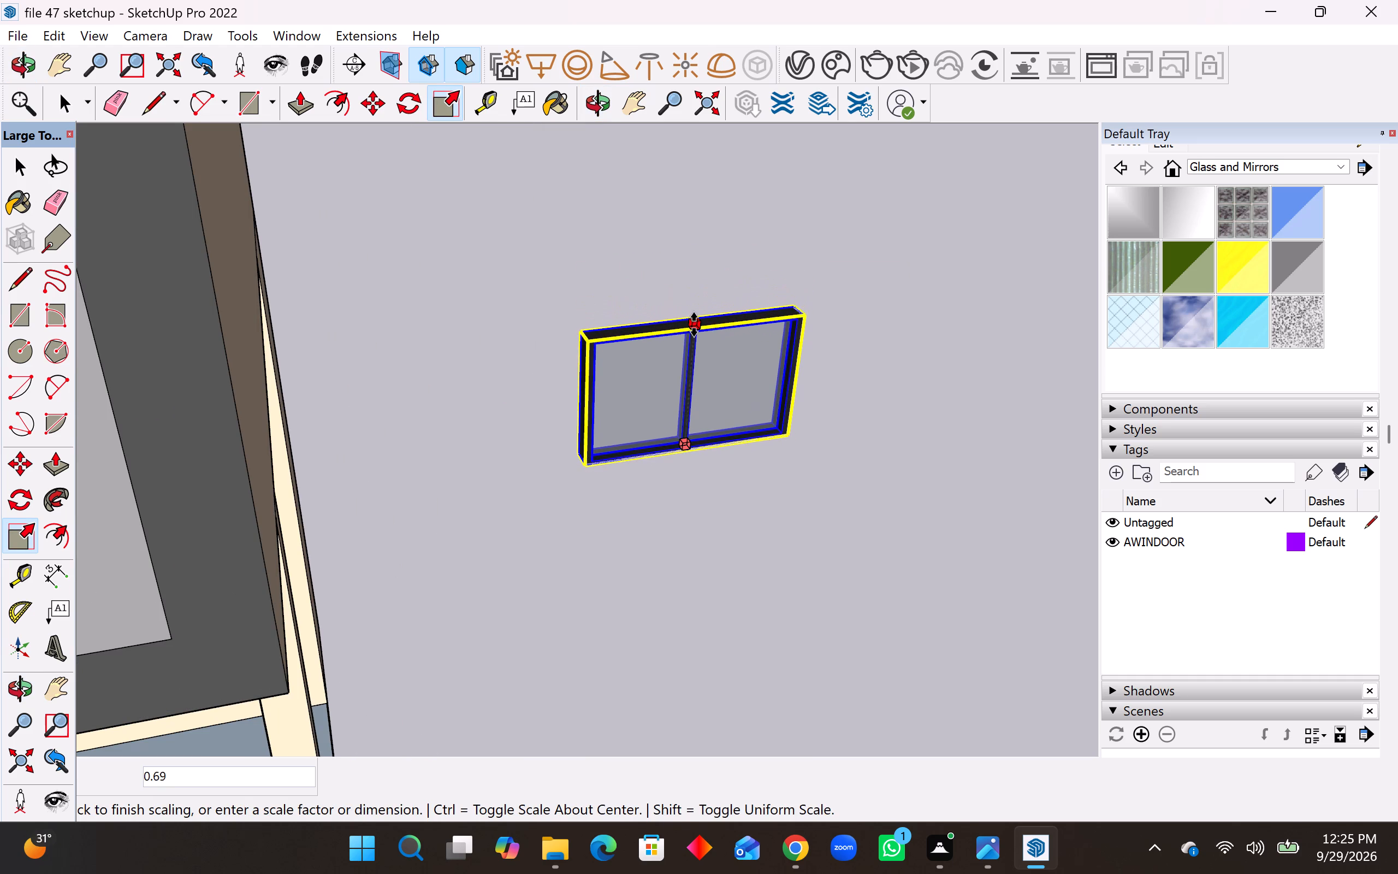
pyautogui.click(694, 326)
pyautogui.click(579, 399)
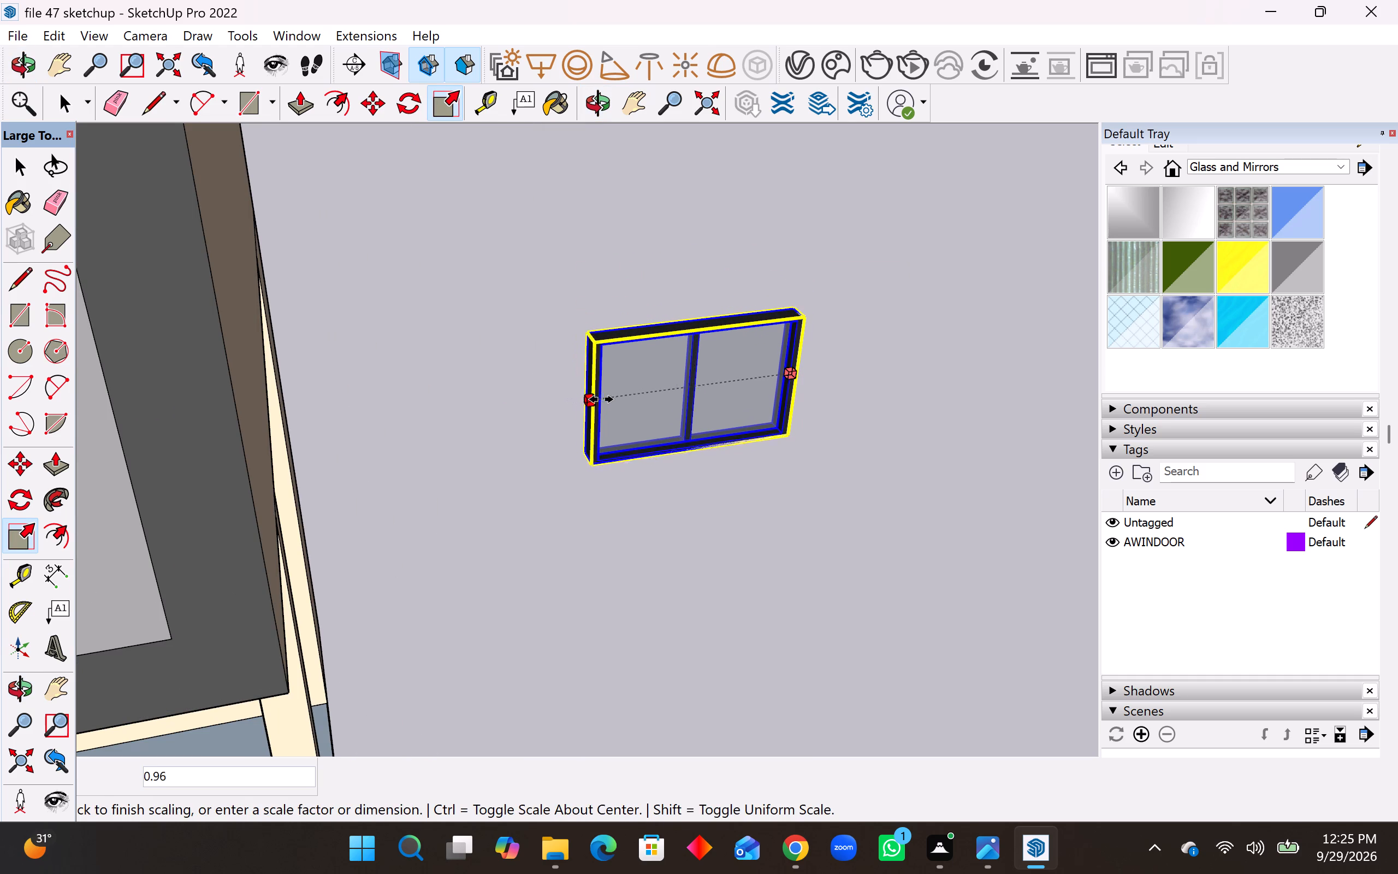
pyautogui.click(649, 396)
# Move the reduced window by its bottom corner about 32' 8" to the bottom corner of the middle-floor window opening.
pyautogui.press('m')
pyautogui.scroll(3, 866, 472)
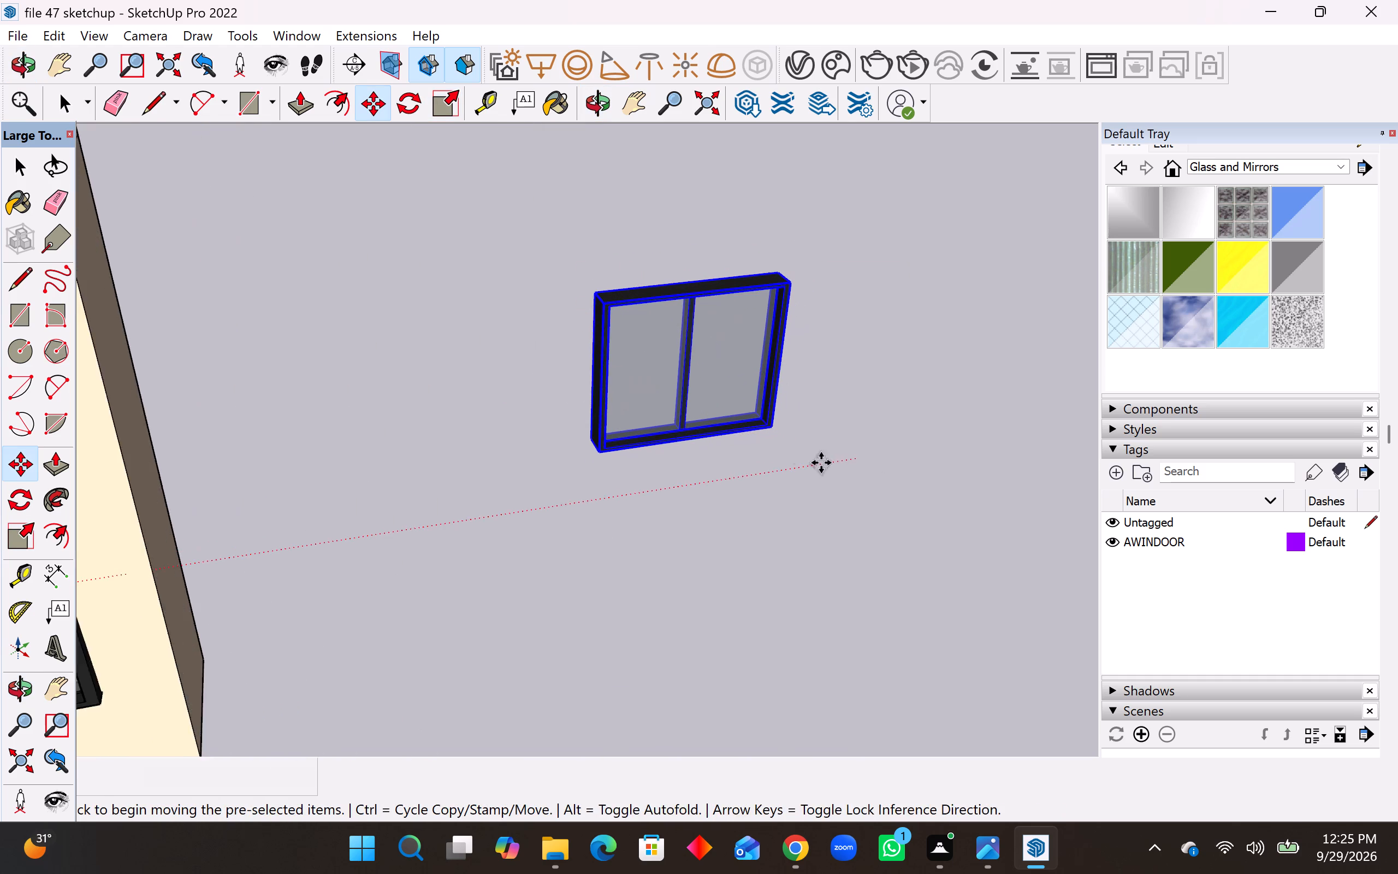
pyautogui.scroll(3, 821, 463)
pyautogui.click(772, 426)
pyautogui.scroll(-16, 794, 419)
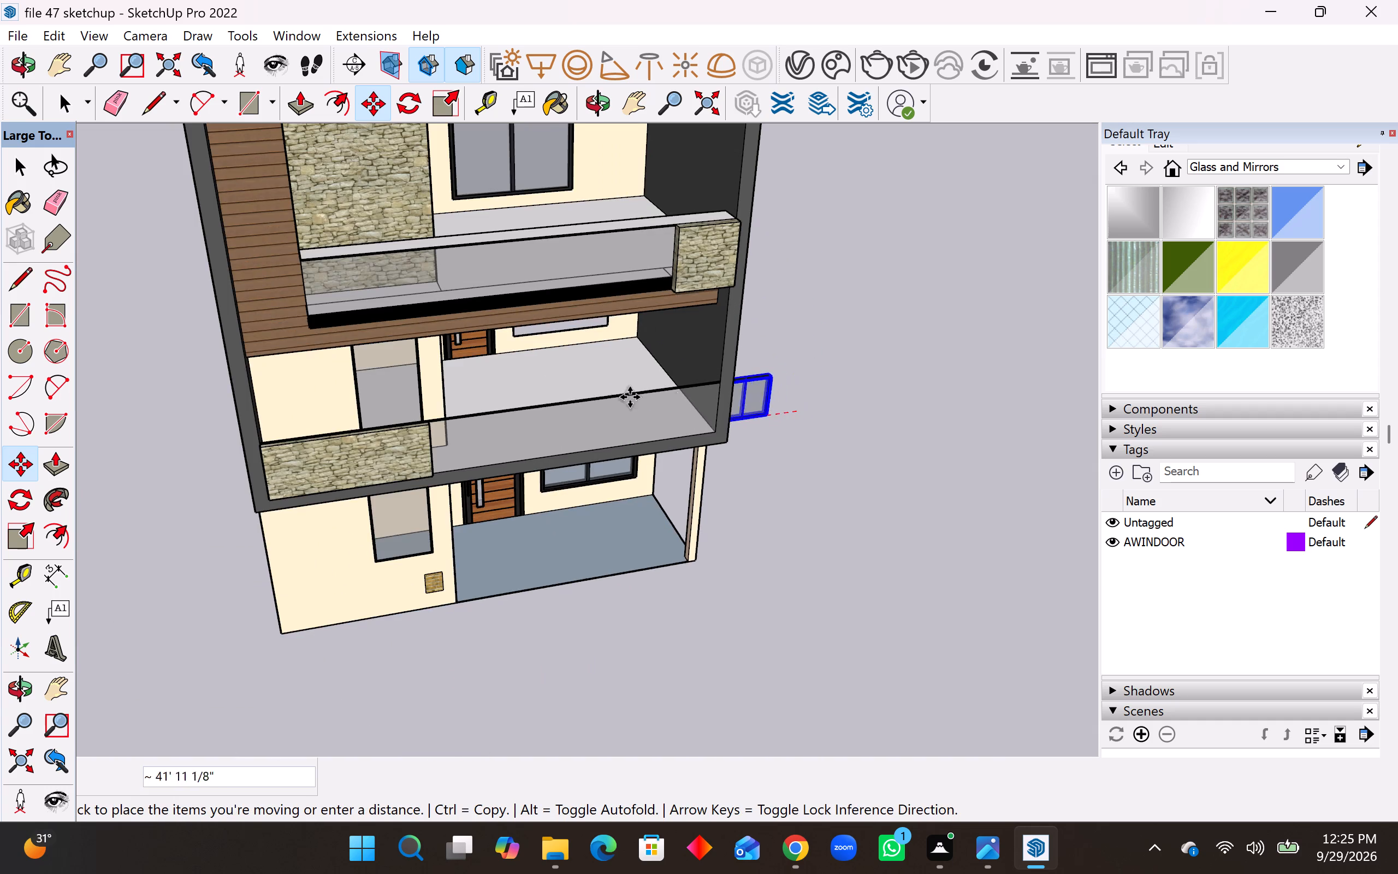
pyautogui.moveTo(615, 394); pyautogui.dragTo(561, 286, button='middle')
pyautogui.scroll(6, 585, 321)
pyautogui.scroll(-4, 607, 365)
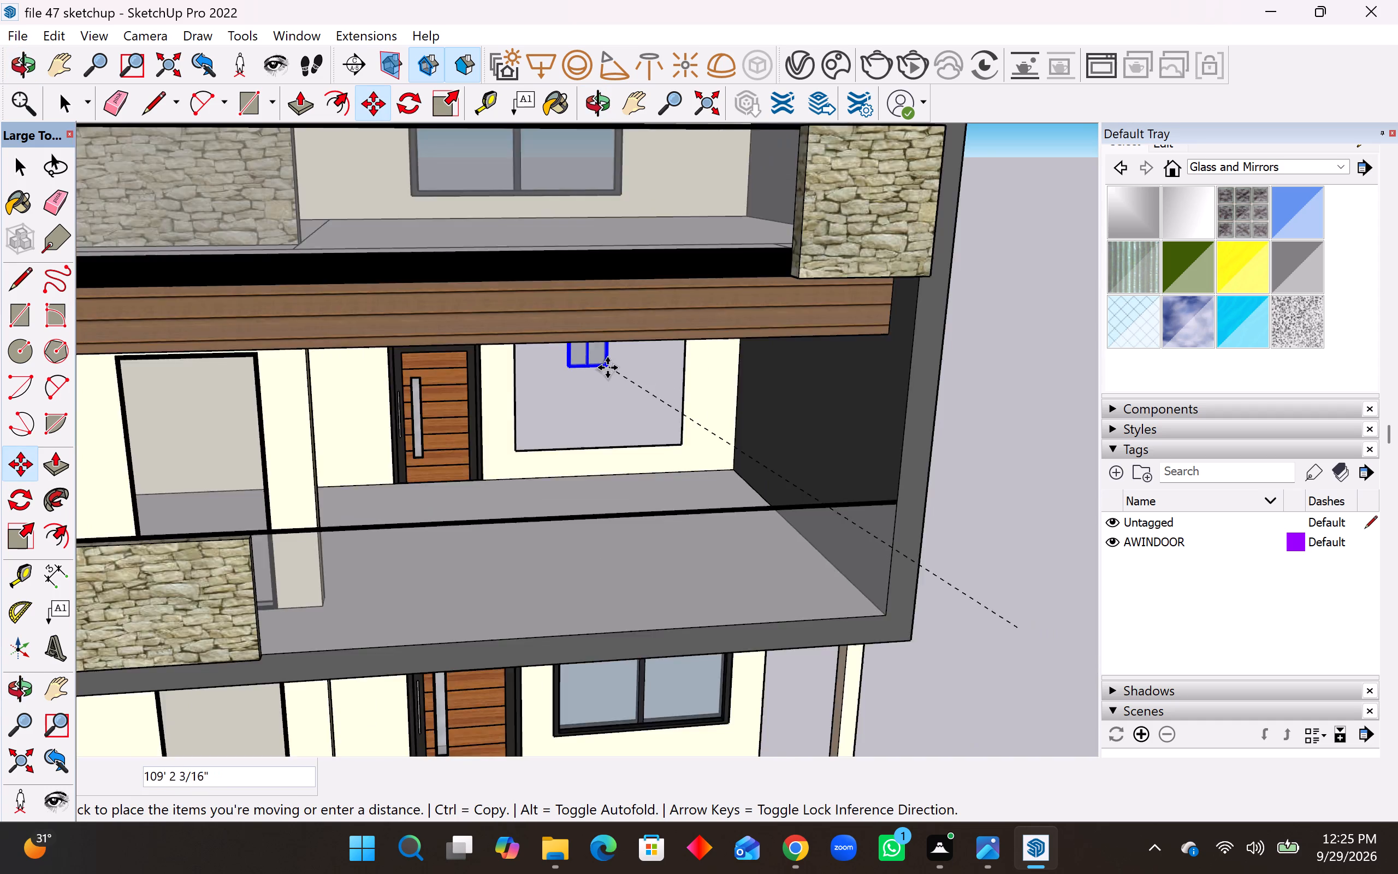
pyautogui.scroll(-3, 607, 368)
pyautogui.scroll(3, 639, 418)
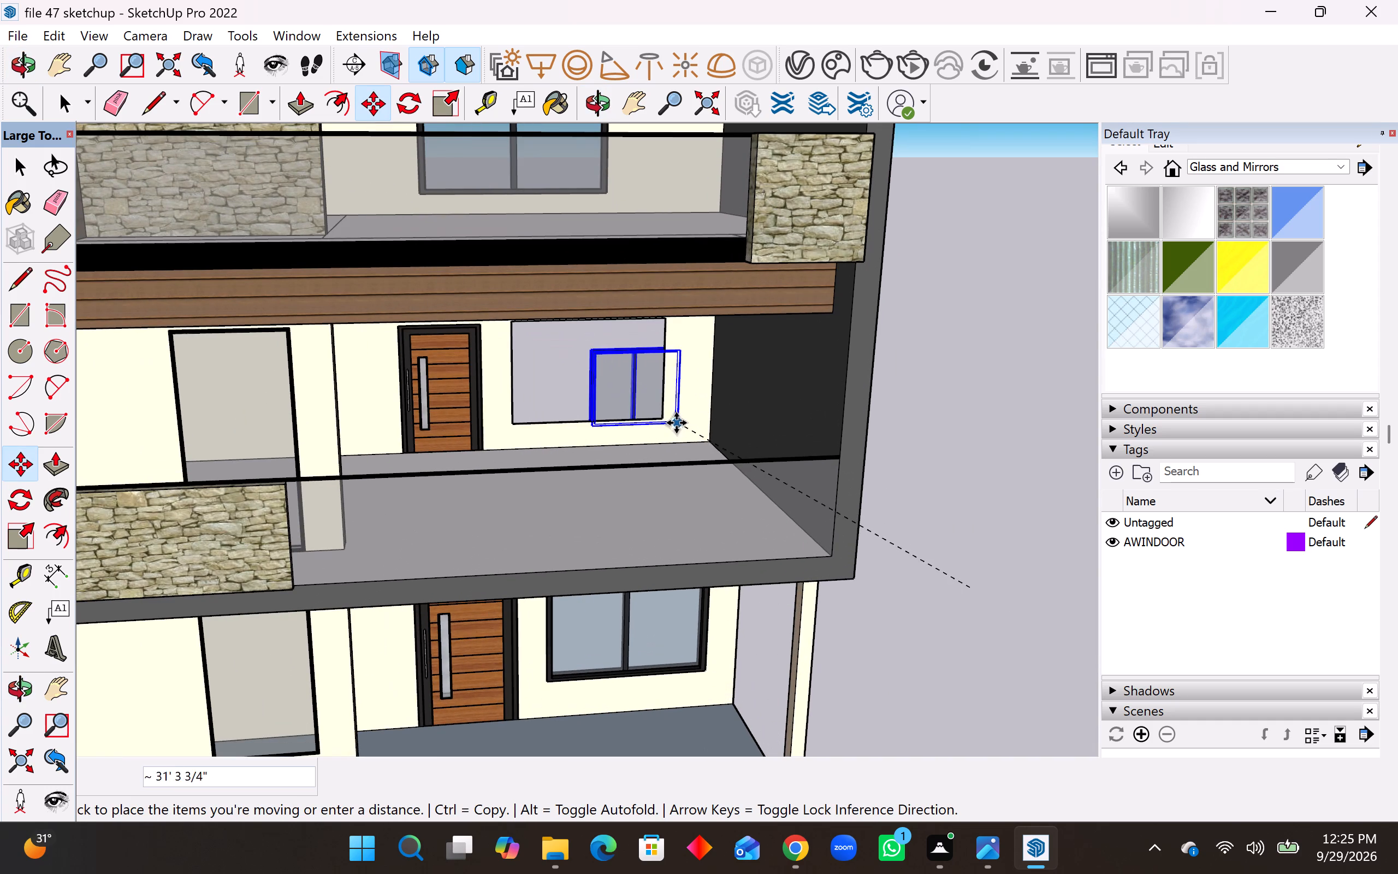
pyautogui.click(660, 418)
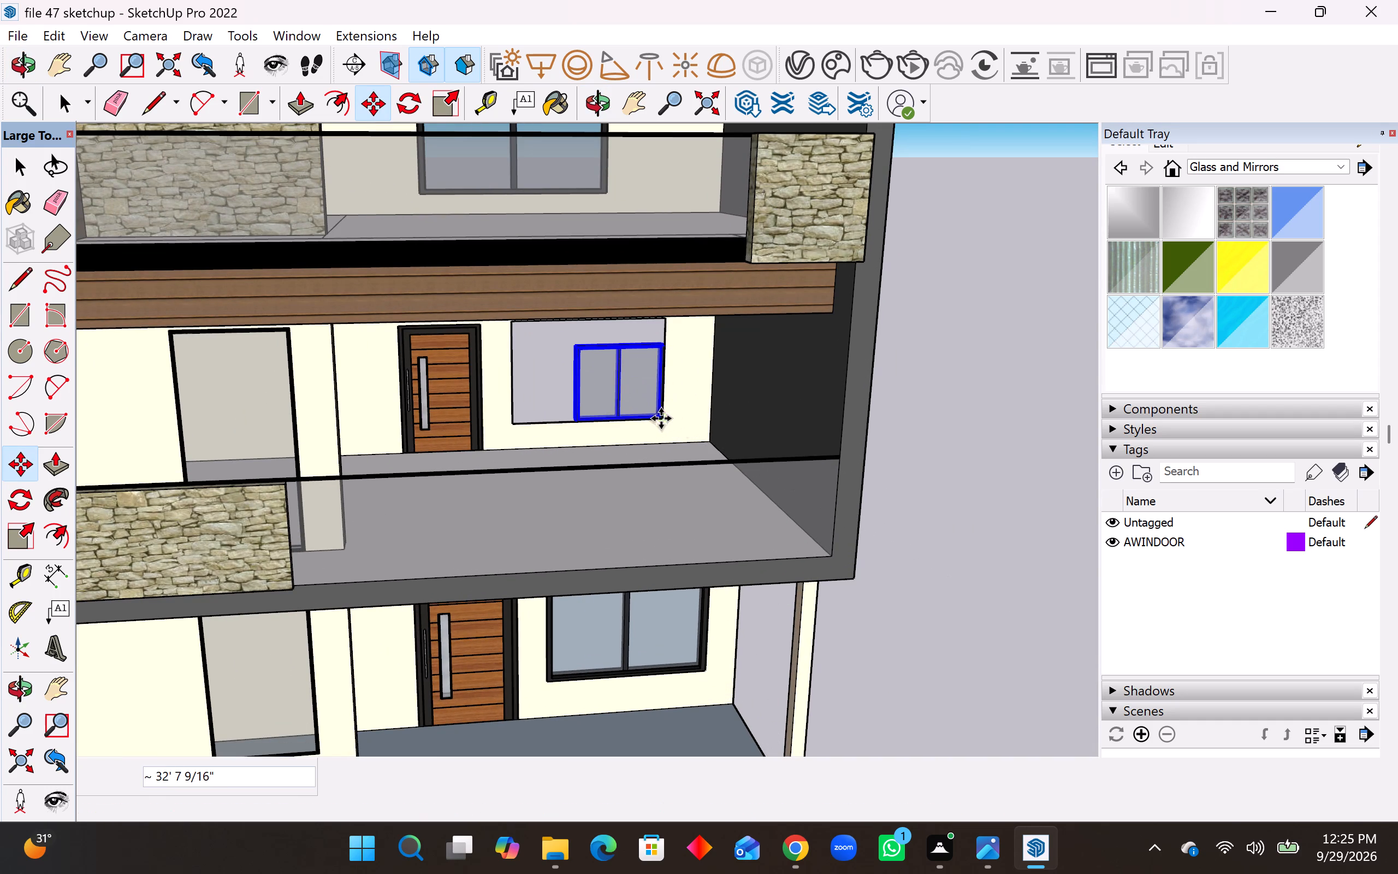
# Scale the middle-floor window's width by about 1.72 to the opening edge nearest the door and its height to the opening's top edge.
pyautogui.moveTo(694, 434); pyautogui.dragTo(668, 417, button='middle')
pyautogui.scroll(8, 601, 347)
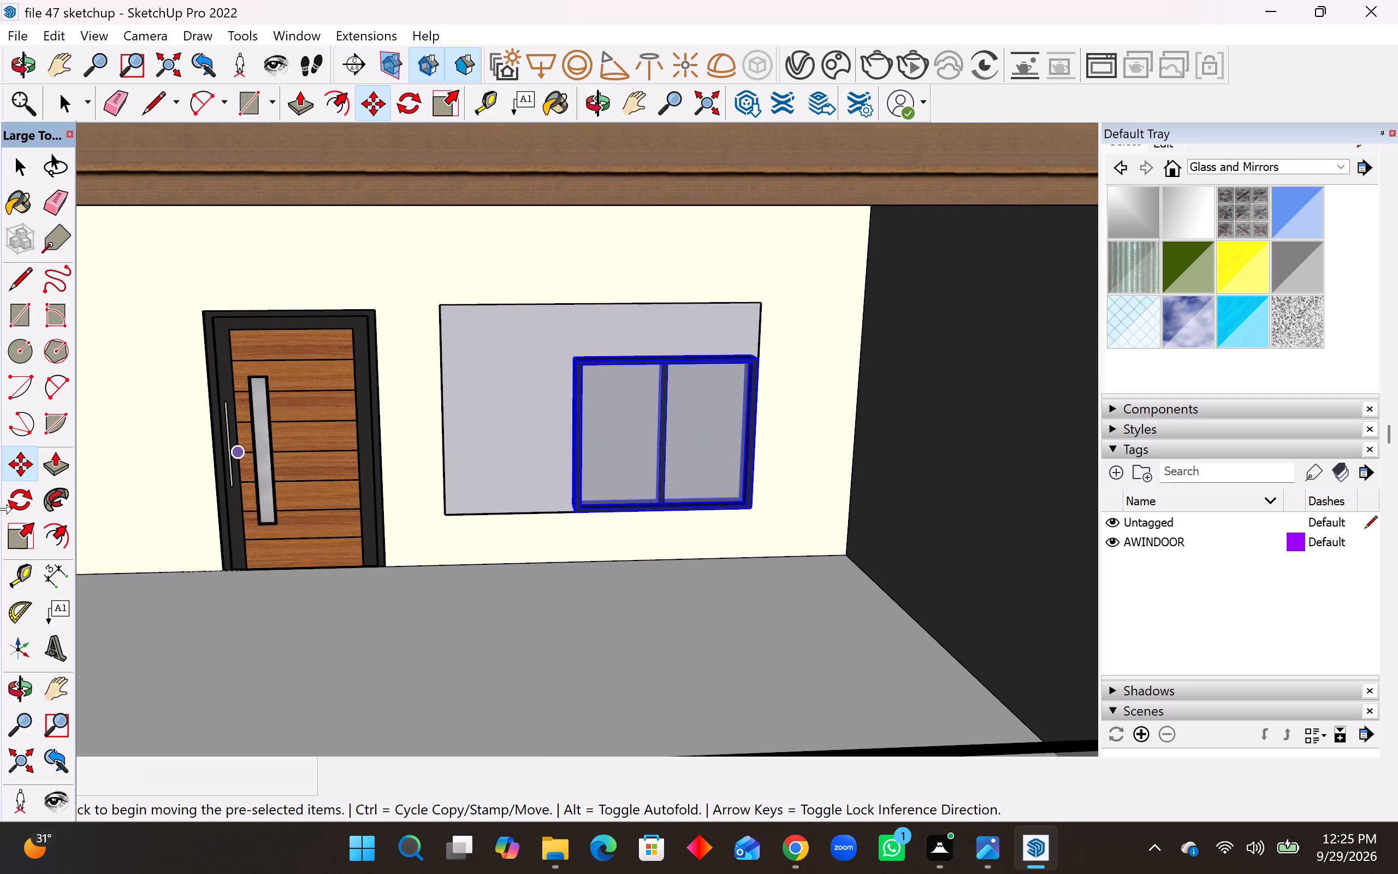
pyautogui.click(12, 528)
pyautogui.middleClick(547, 445)
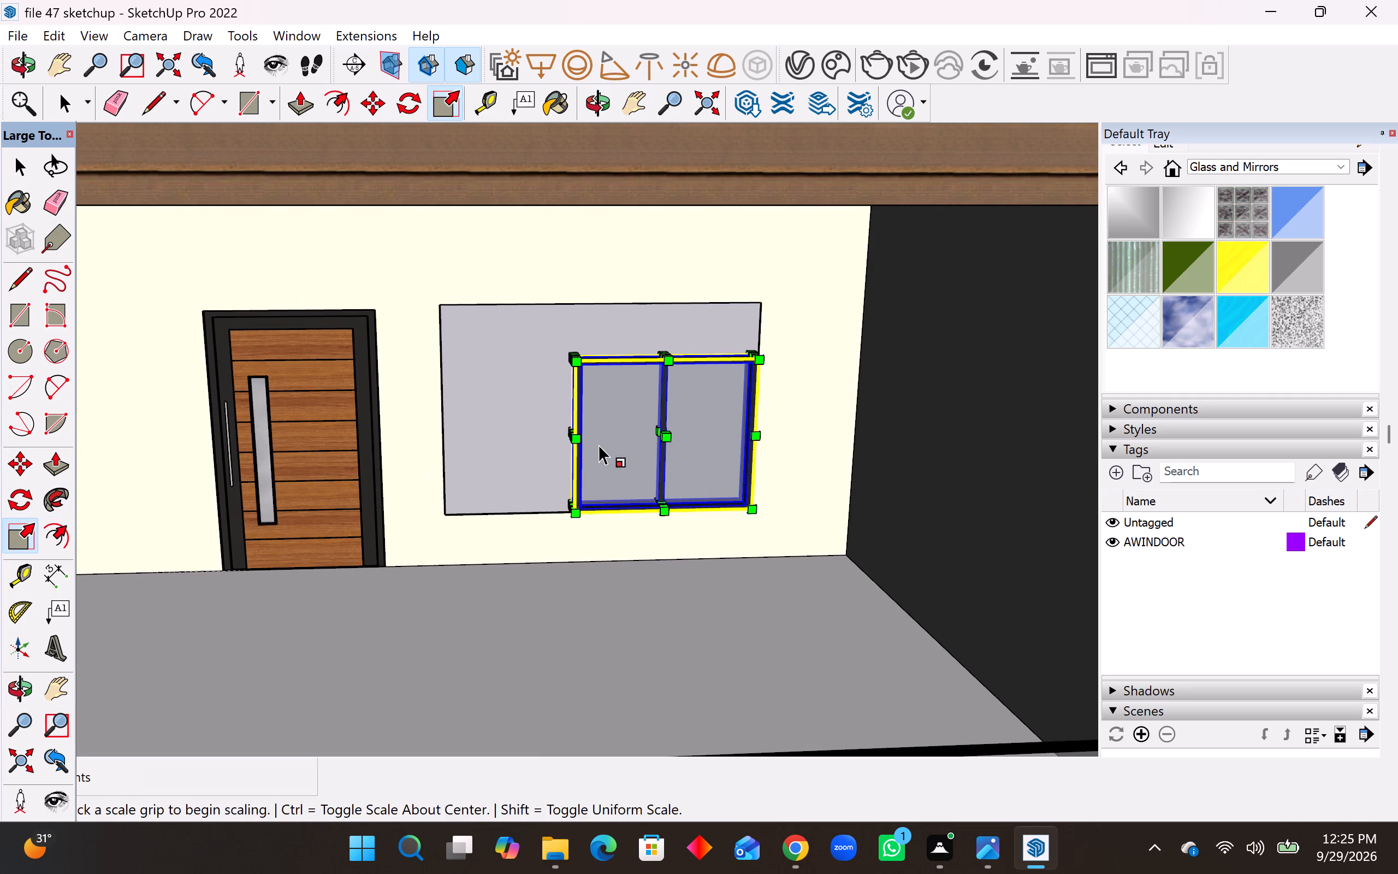
pyautogui.moveTo(661, 452); pyautogui.dragTo(669, 456, button='middle')
pyautogui.moveTo(666, 440); pyautogui.dragTo(733, 450, button='middle')
pyautogui.scroll(4, 572, 433)
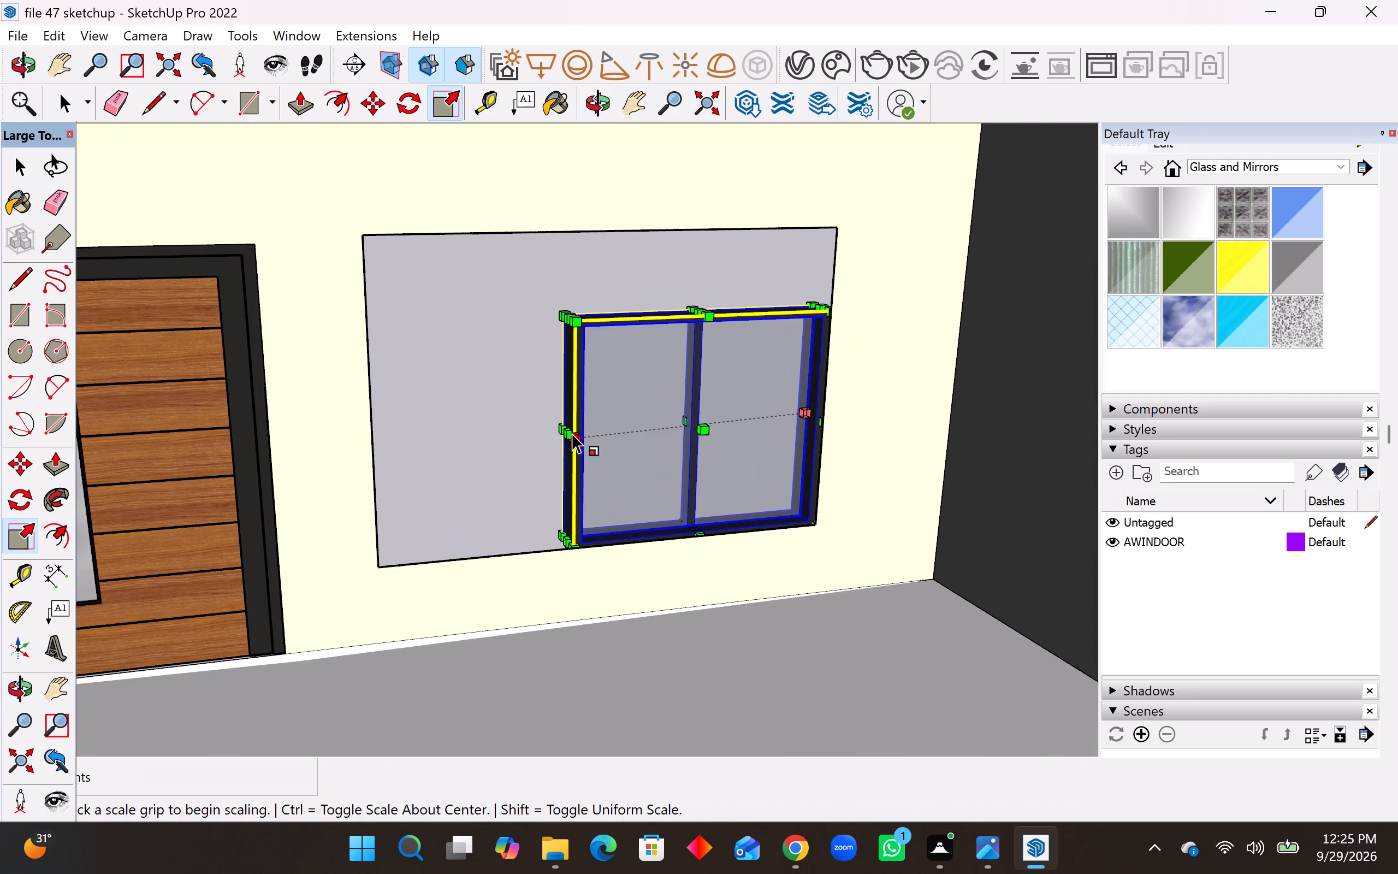
pyautogui.click(567, 436)
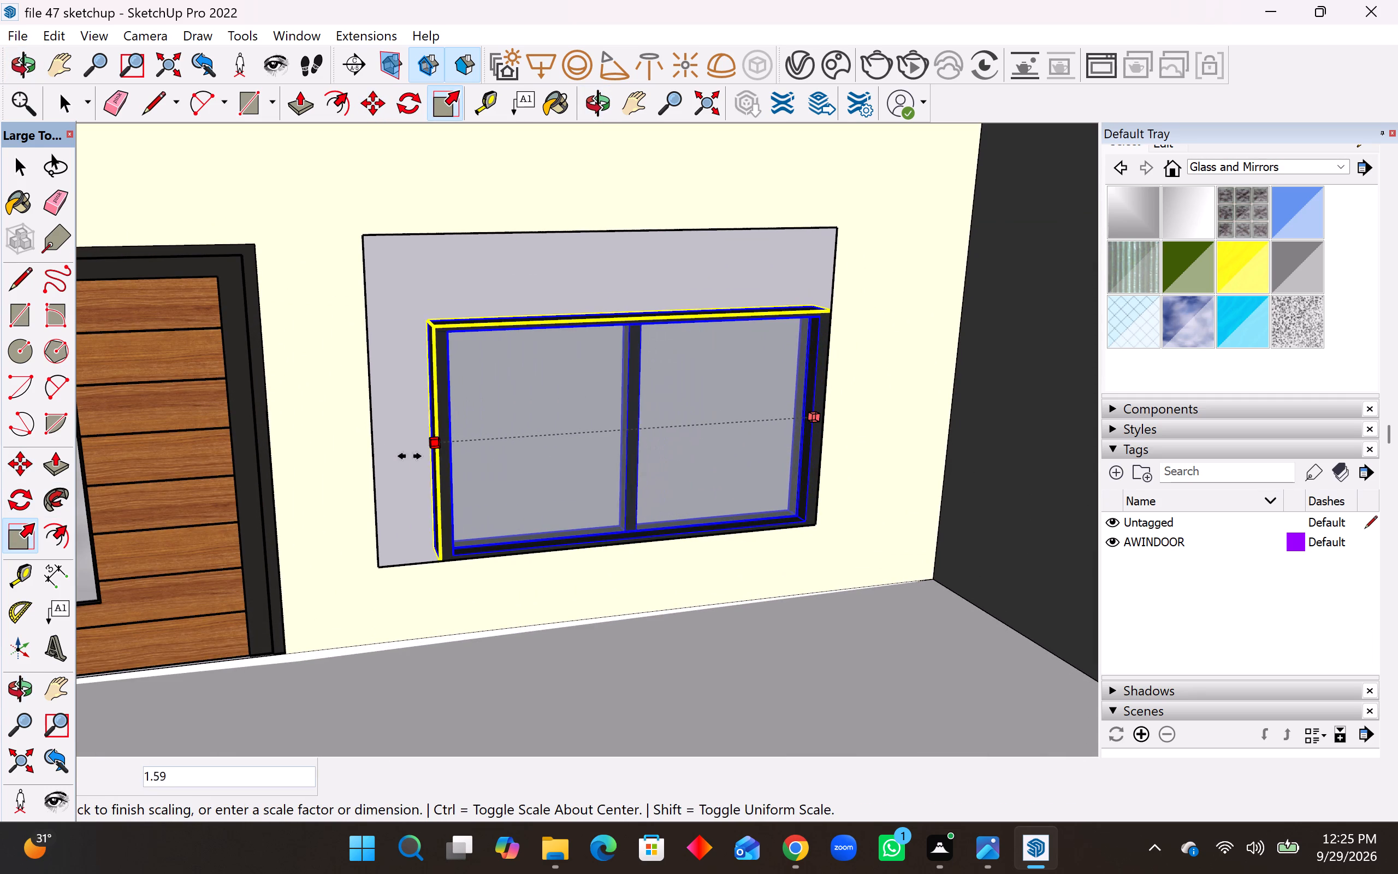
pyautogui.click(379, 459)
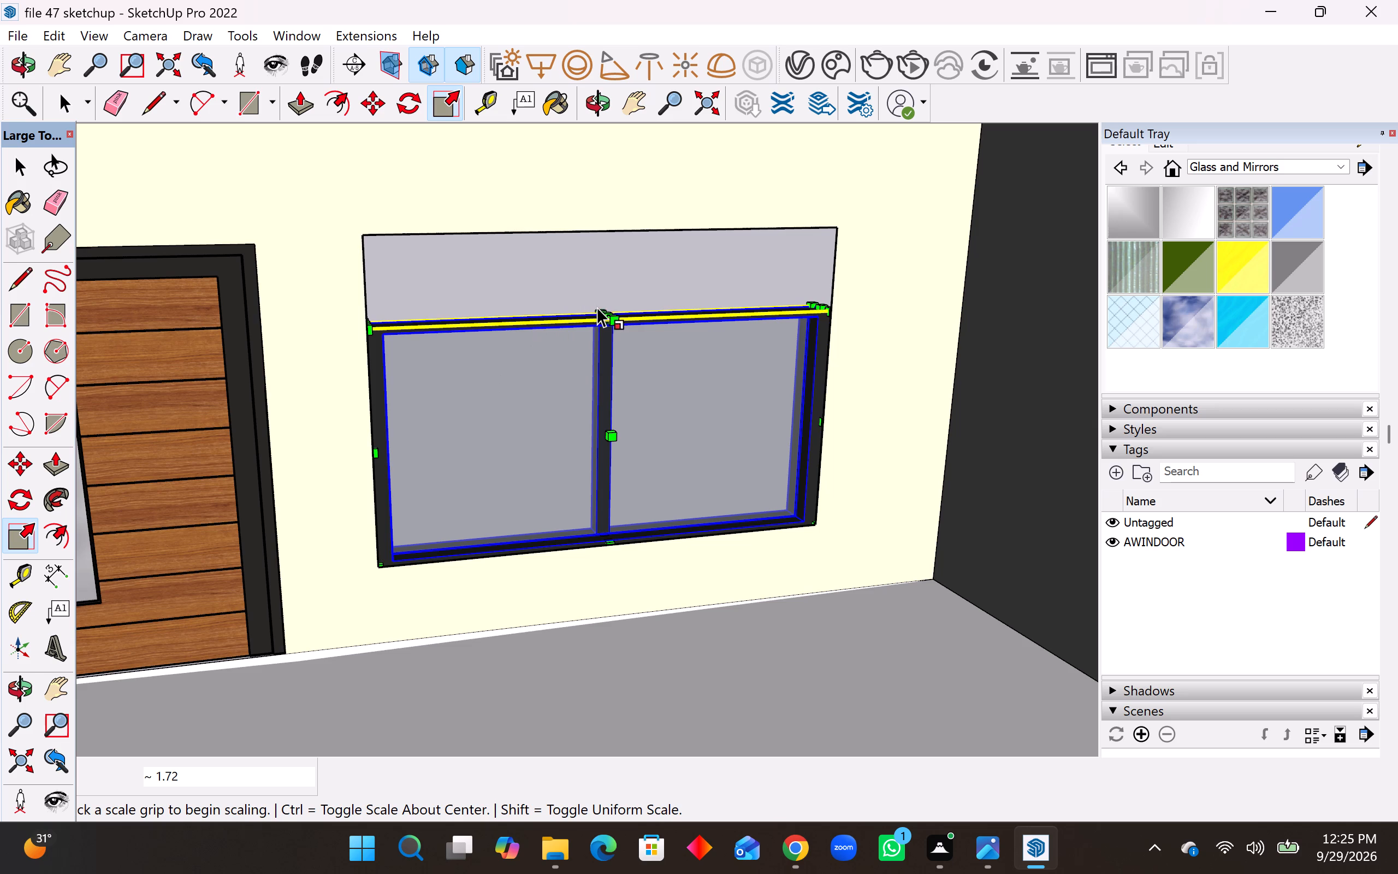
pyautogui.click(606, 313)
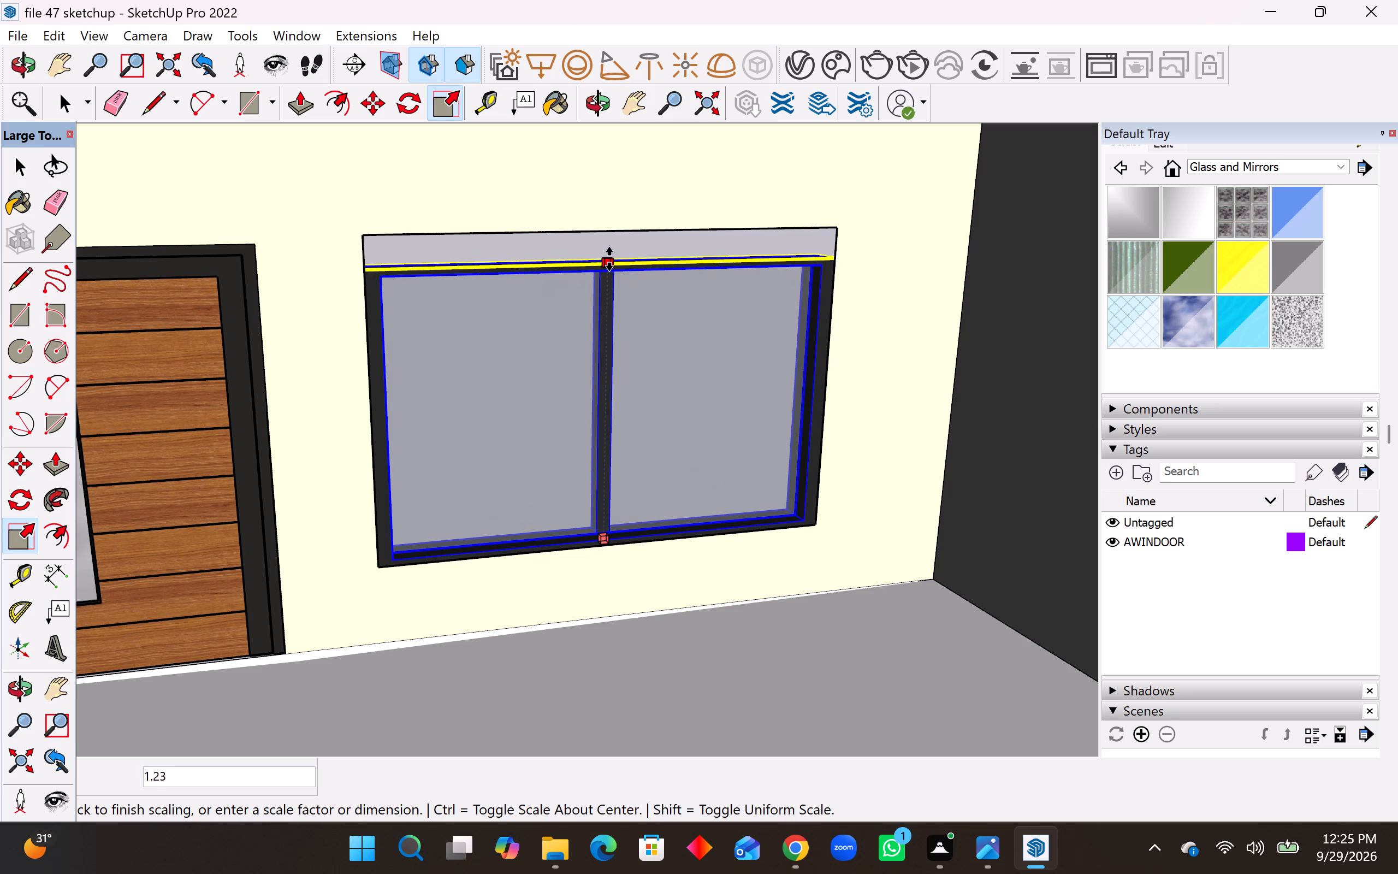
pyautogui.click(613, 234)
pyautogui.scroll(-12, 546, 469)
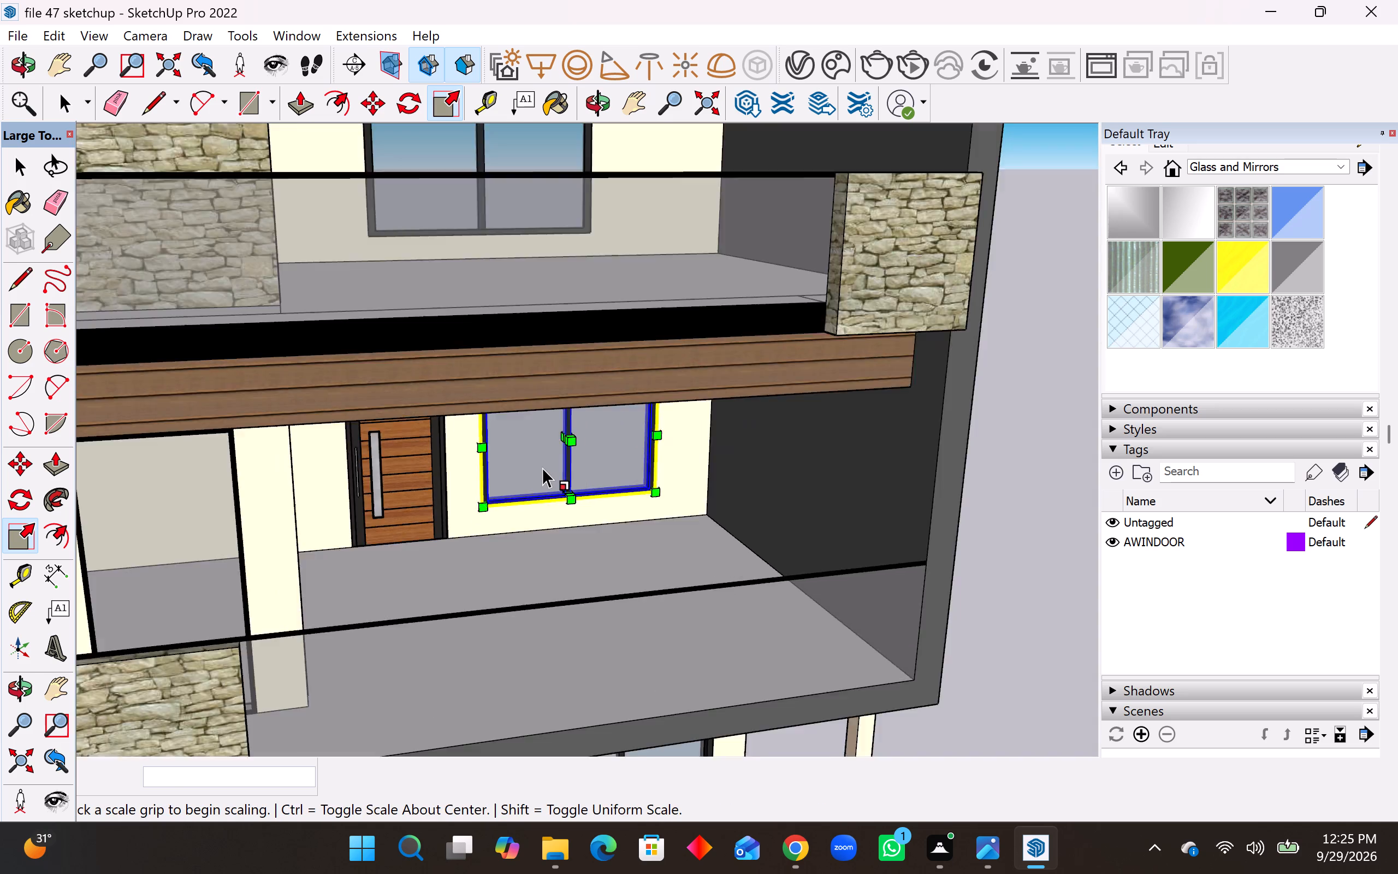
pyautogui.scroll(-4, 542, 468)
pyautogui.press('space')
pyautogui.scroll(-5, 542, 468)
pyautogui.middleClick(725, 456)
pyautogui.scroll(-1, 725, 456)
pyautogui.click(709, 469)
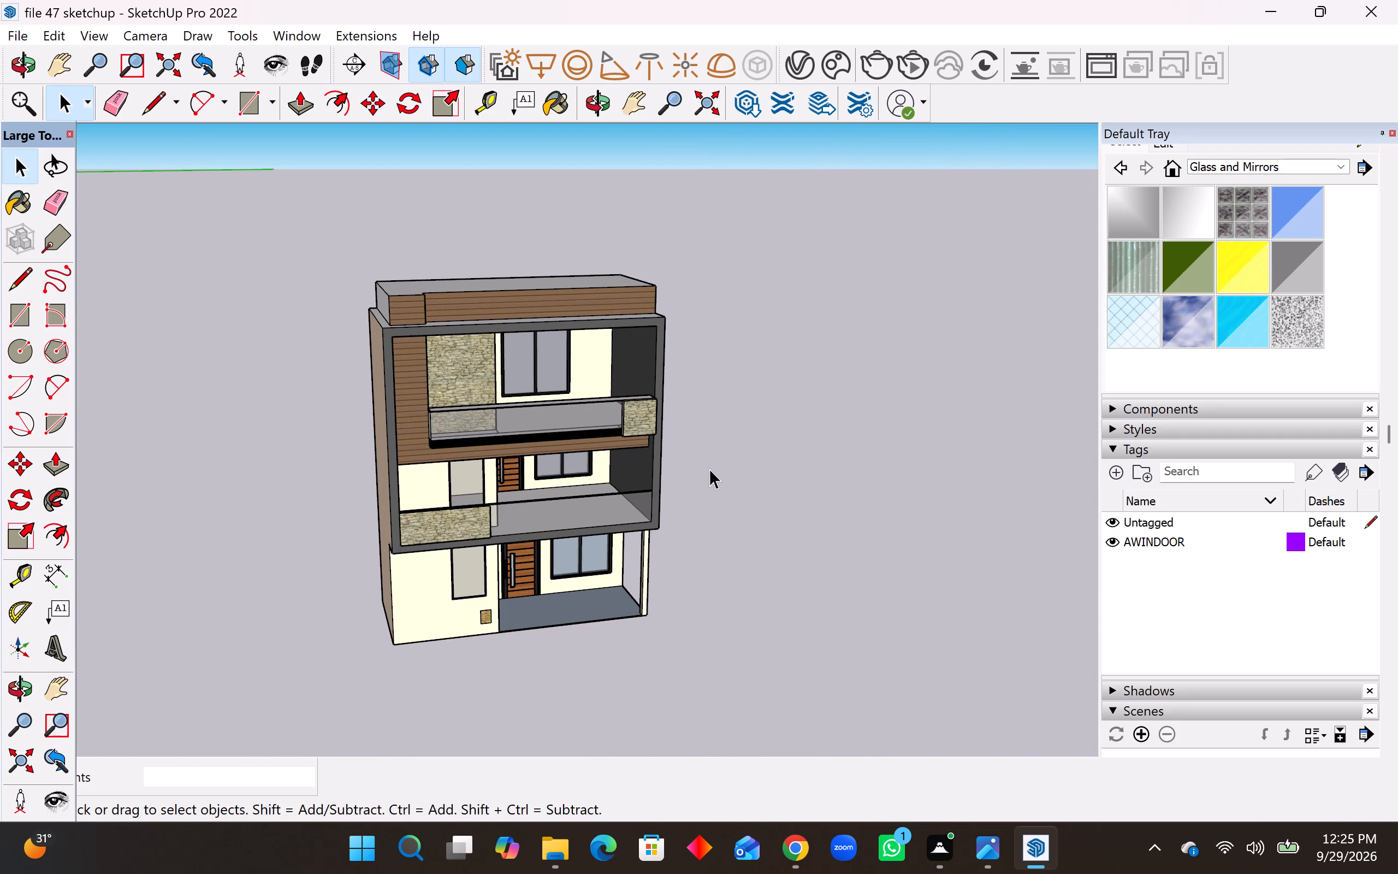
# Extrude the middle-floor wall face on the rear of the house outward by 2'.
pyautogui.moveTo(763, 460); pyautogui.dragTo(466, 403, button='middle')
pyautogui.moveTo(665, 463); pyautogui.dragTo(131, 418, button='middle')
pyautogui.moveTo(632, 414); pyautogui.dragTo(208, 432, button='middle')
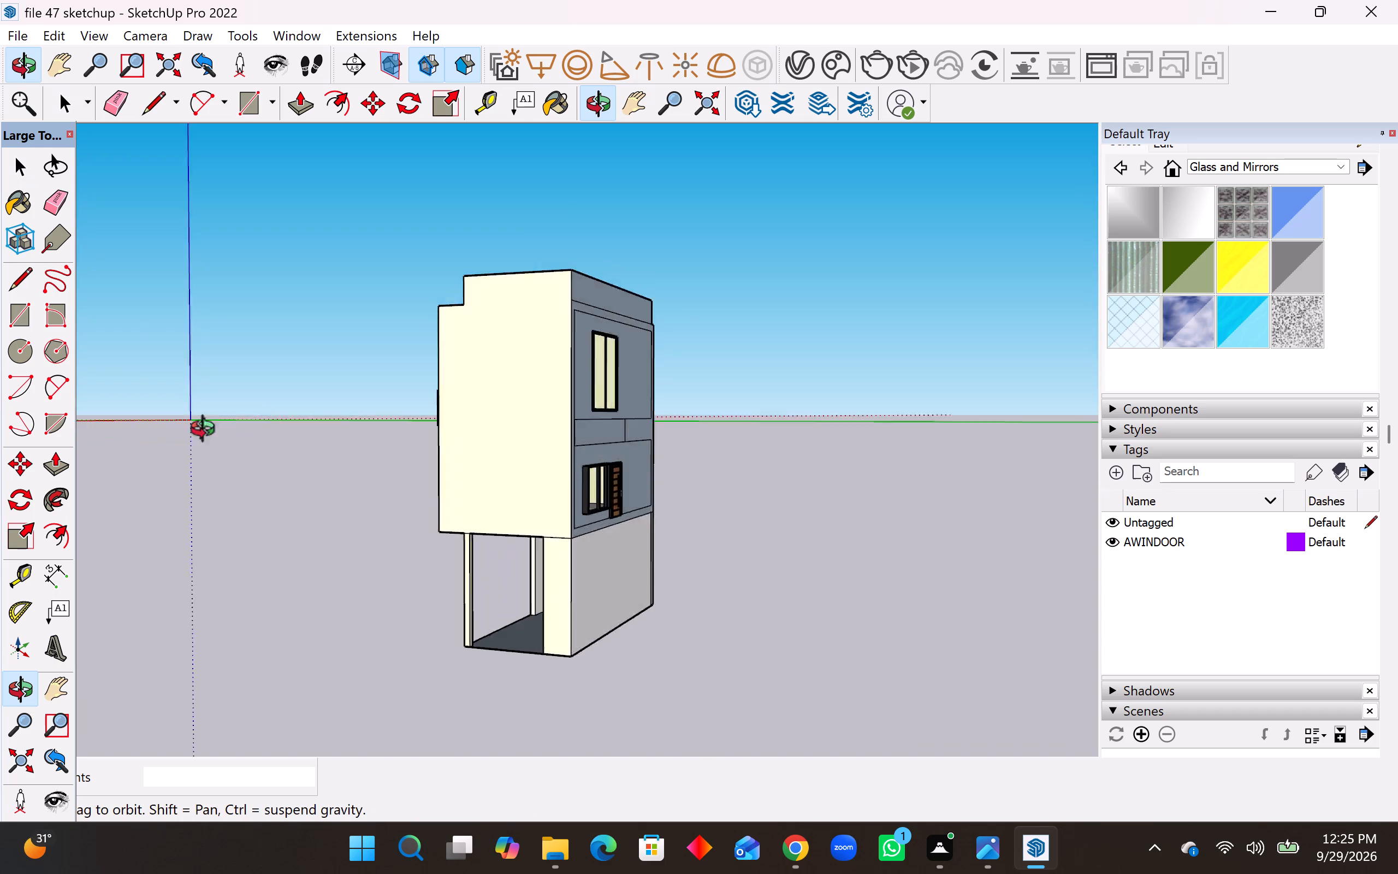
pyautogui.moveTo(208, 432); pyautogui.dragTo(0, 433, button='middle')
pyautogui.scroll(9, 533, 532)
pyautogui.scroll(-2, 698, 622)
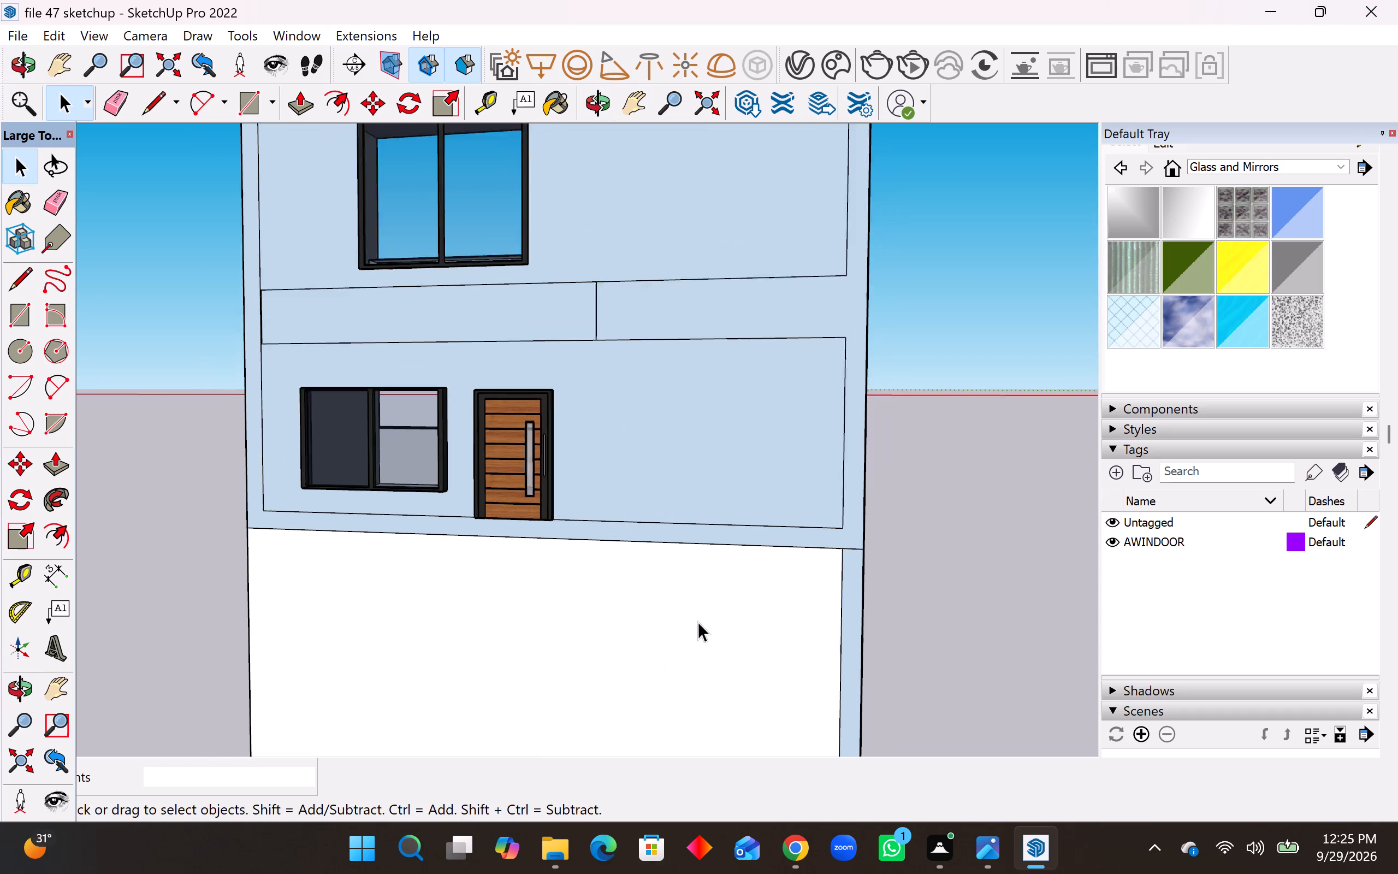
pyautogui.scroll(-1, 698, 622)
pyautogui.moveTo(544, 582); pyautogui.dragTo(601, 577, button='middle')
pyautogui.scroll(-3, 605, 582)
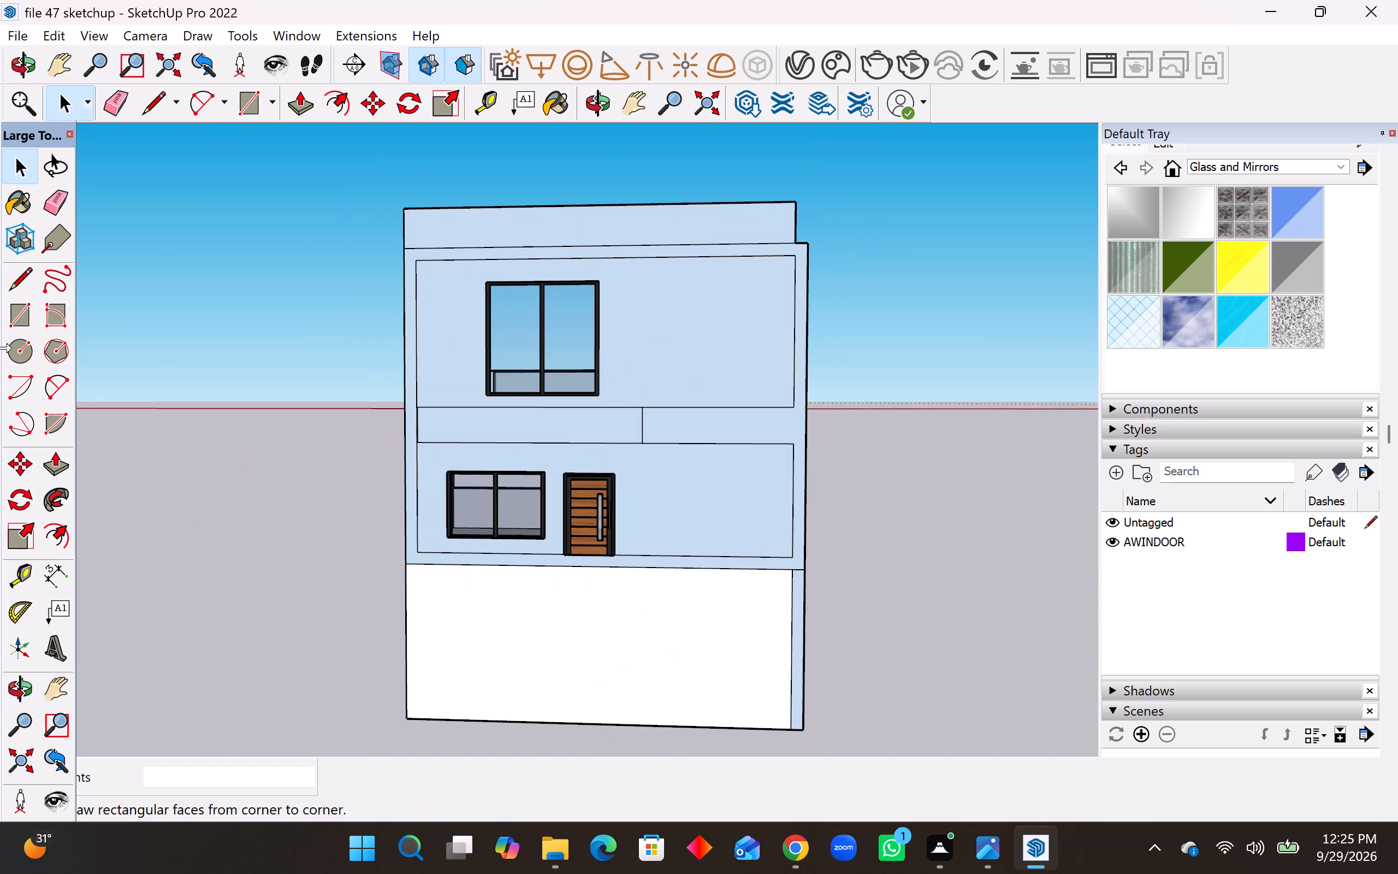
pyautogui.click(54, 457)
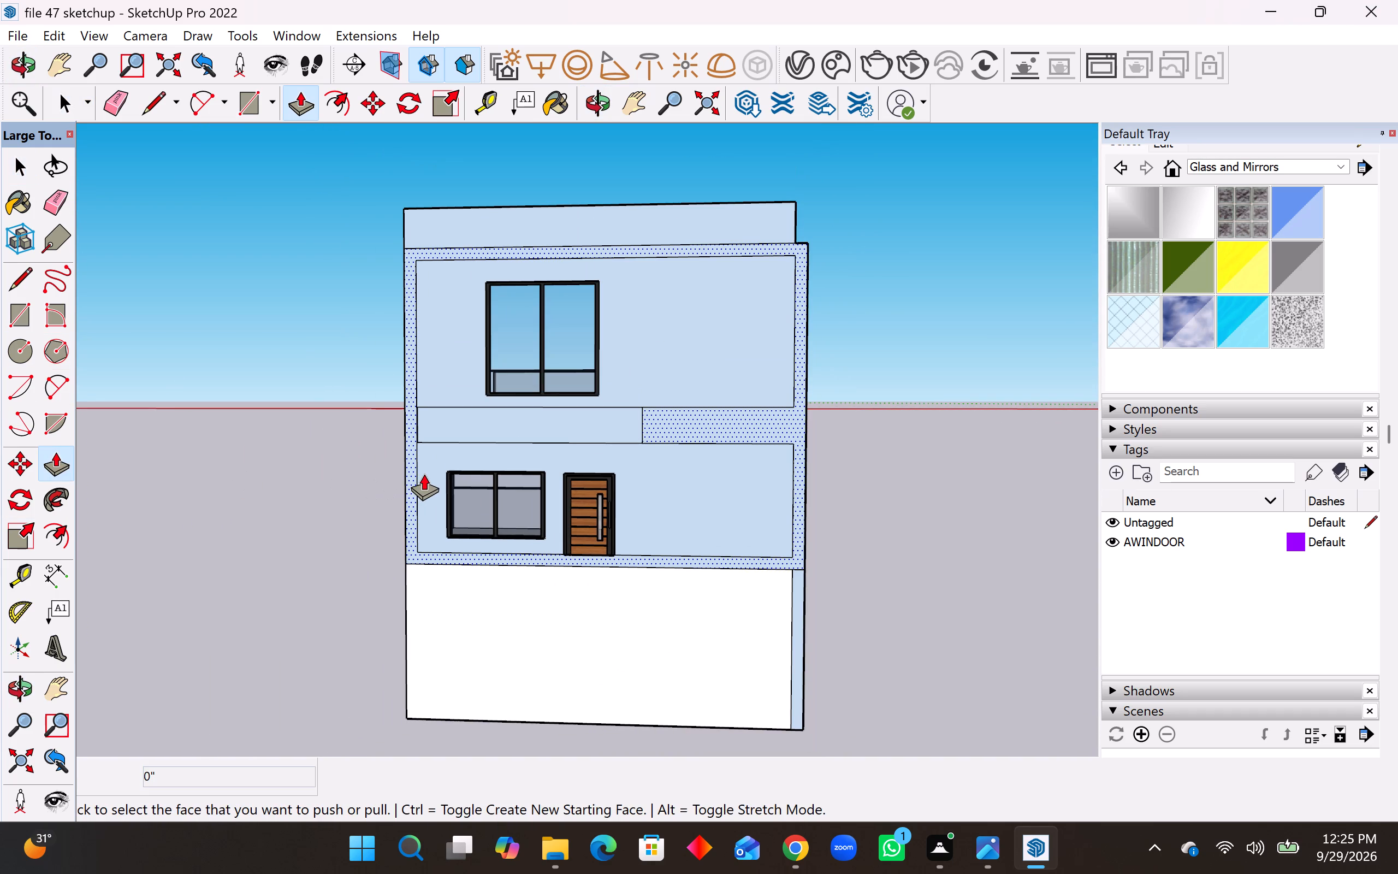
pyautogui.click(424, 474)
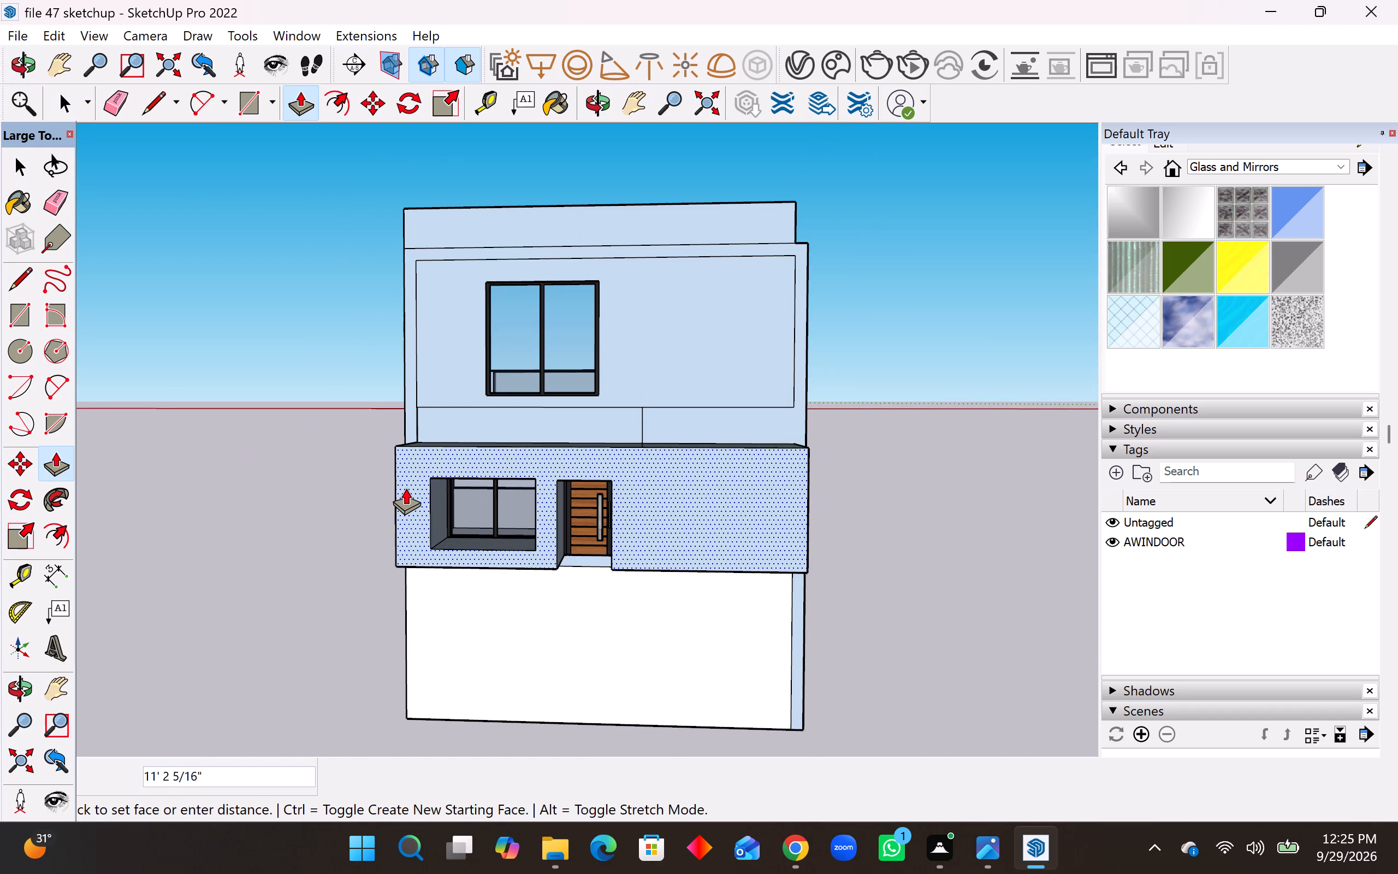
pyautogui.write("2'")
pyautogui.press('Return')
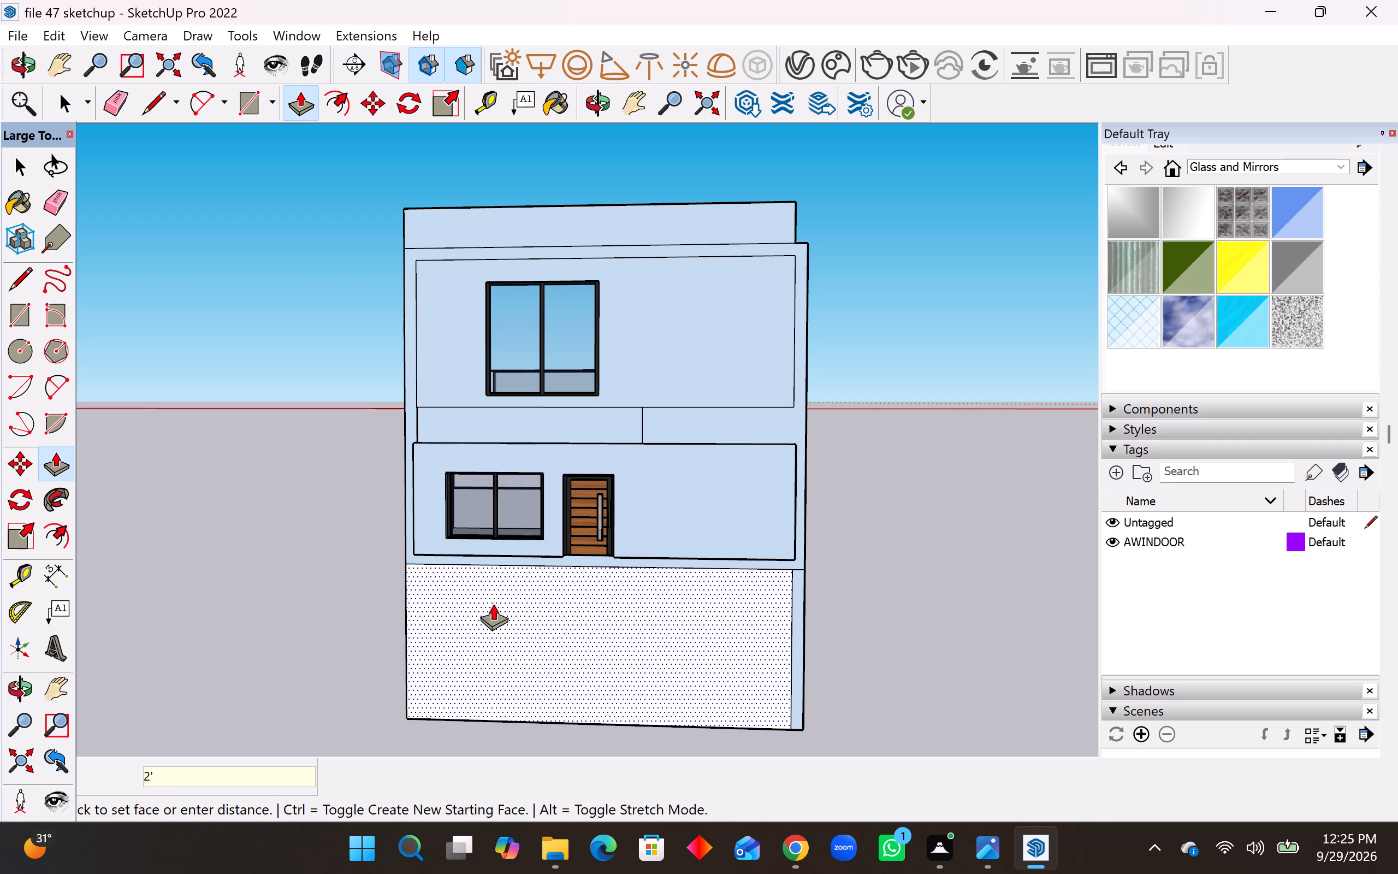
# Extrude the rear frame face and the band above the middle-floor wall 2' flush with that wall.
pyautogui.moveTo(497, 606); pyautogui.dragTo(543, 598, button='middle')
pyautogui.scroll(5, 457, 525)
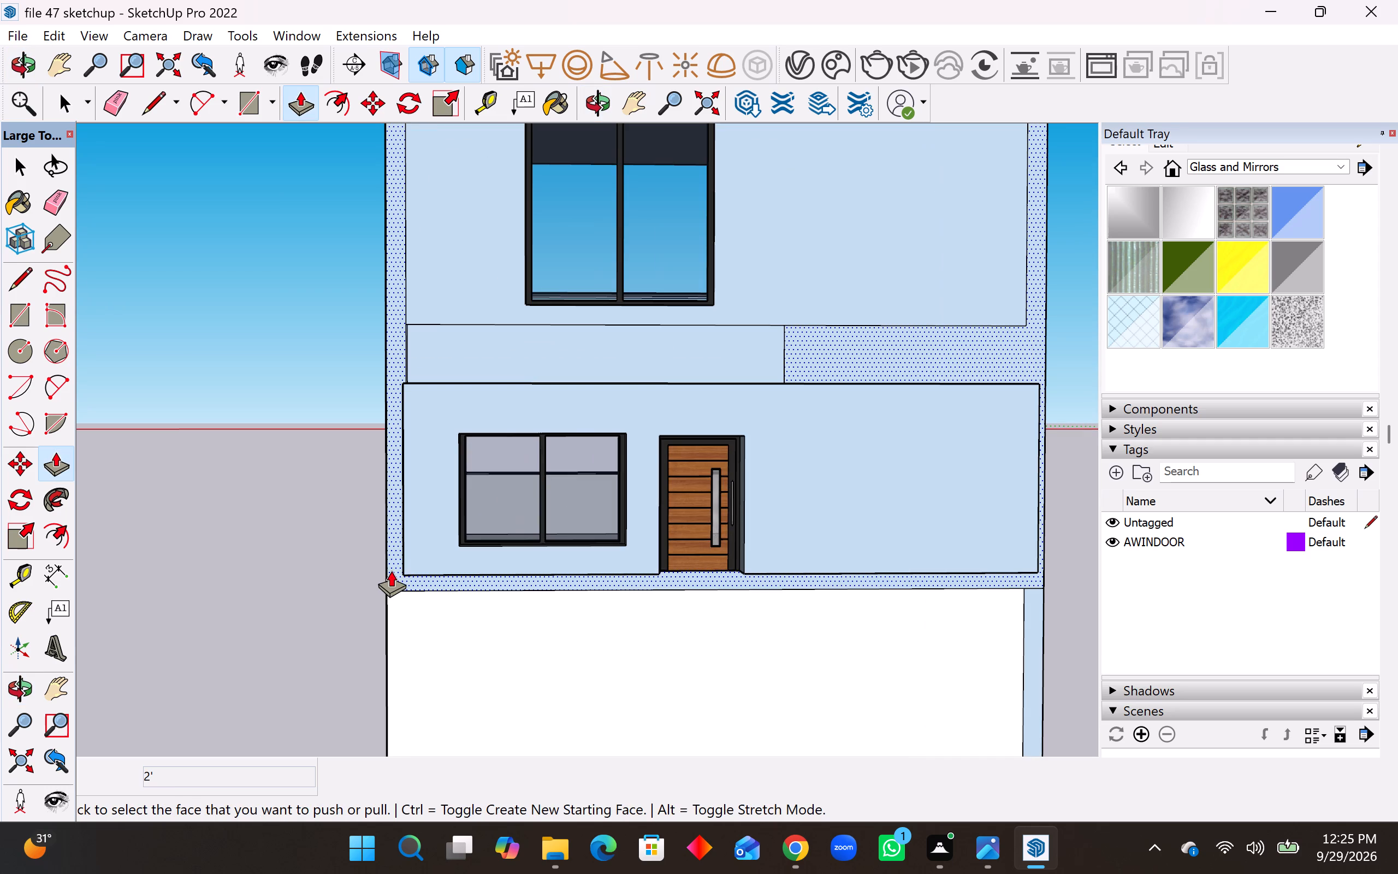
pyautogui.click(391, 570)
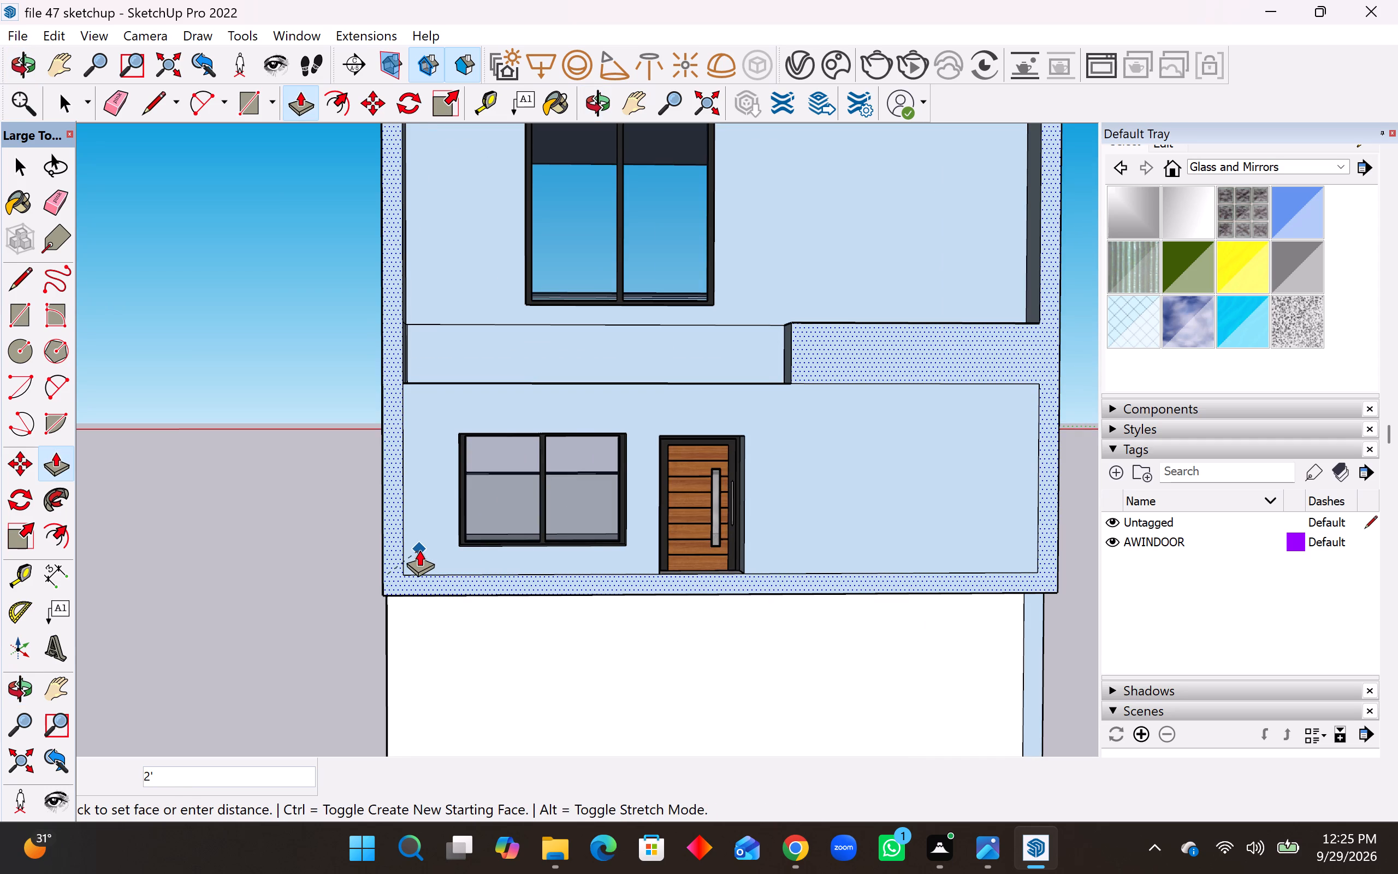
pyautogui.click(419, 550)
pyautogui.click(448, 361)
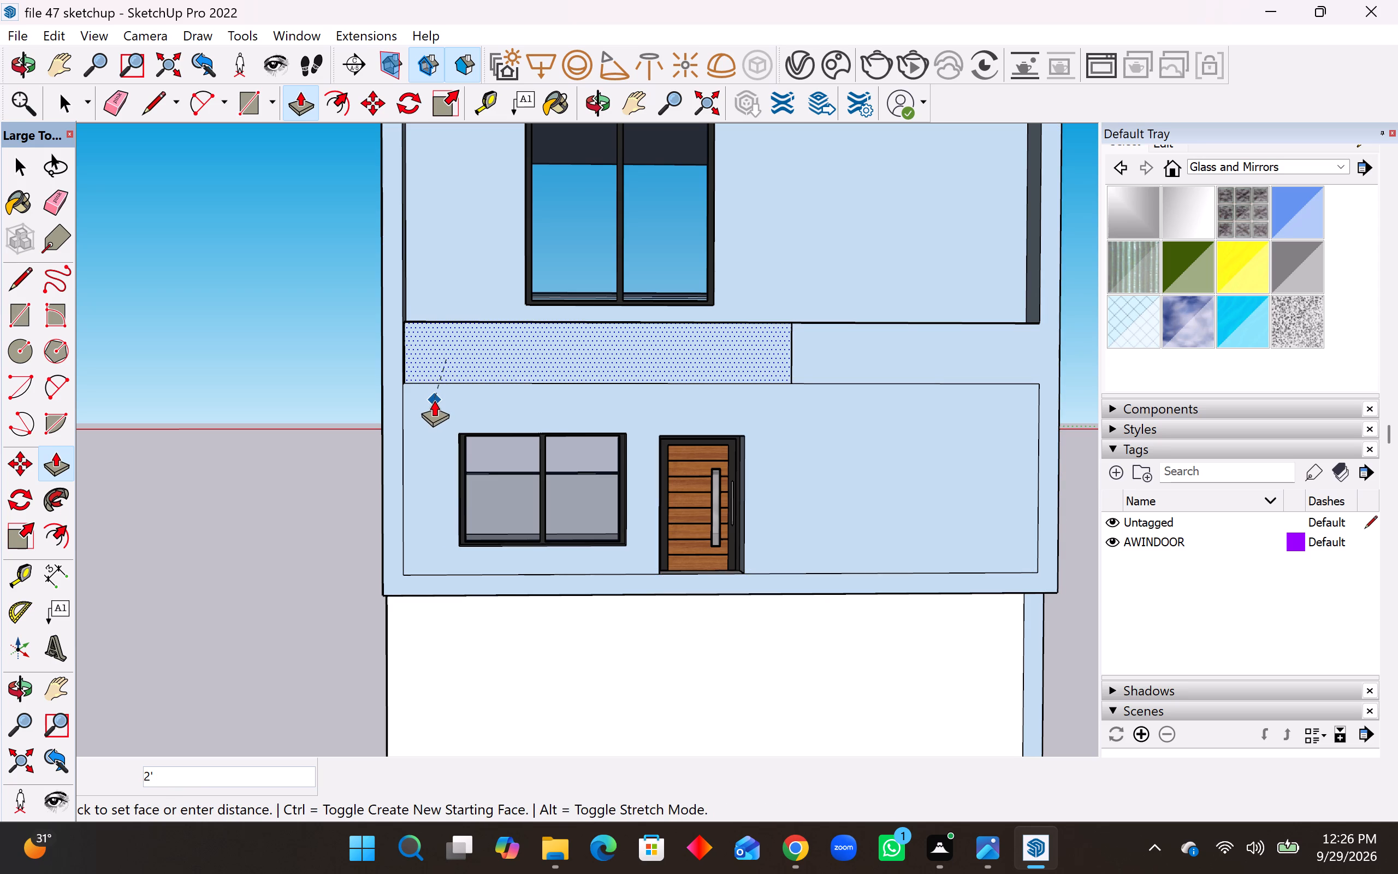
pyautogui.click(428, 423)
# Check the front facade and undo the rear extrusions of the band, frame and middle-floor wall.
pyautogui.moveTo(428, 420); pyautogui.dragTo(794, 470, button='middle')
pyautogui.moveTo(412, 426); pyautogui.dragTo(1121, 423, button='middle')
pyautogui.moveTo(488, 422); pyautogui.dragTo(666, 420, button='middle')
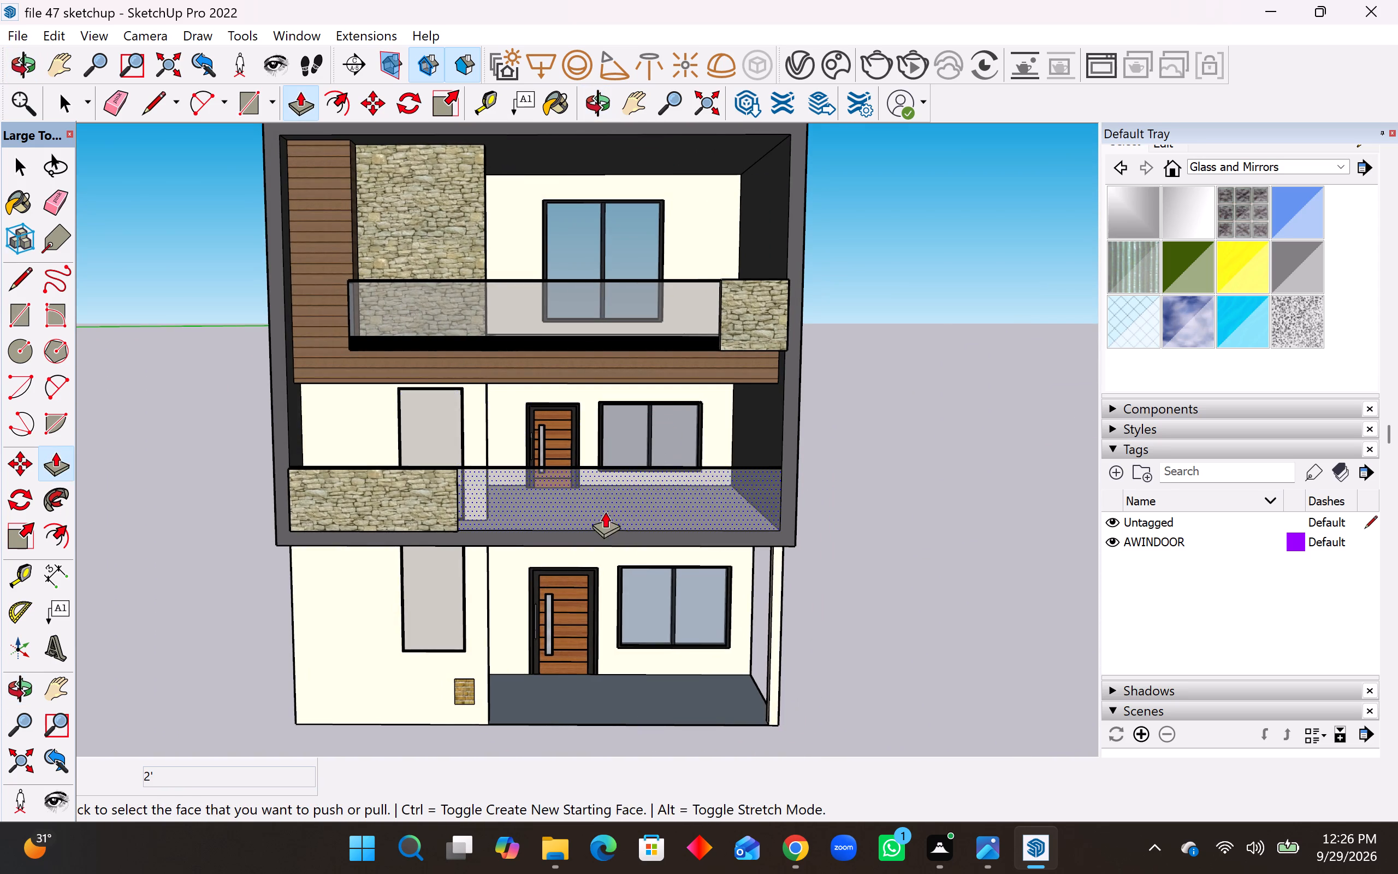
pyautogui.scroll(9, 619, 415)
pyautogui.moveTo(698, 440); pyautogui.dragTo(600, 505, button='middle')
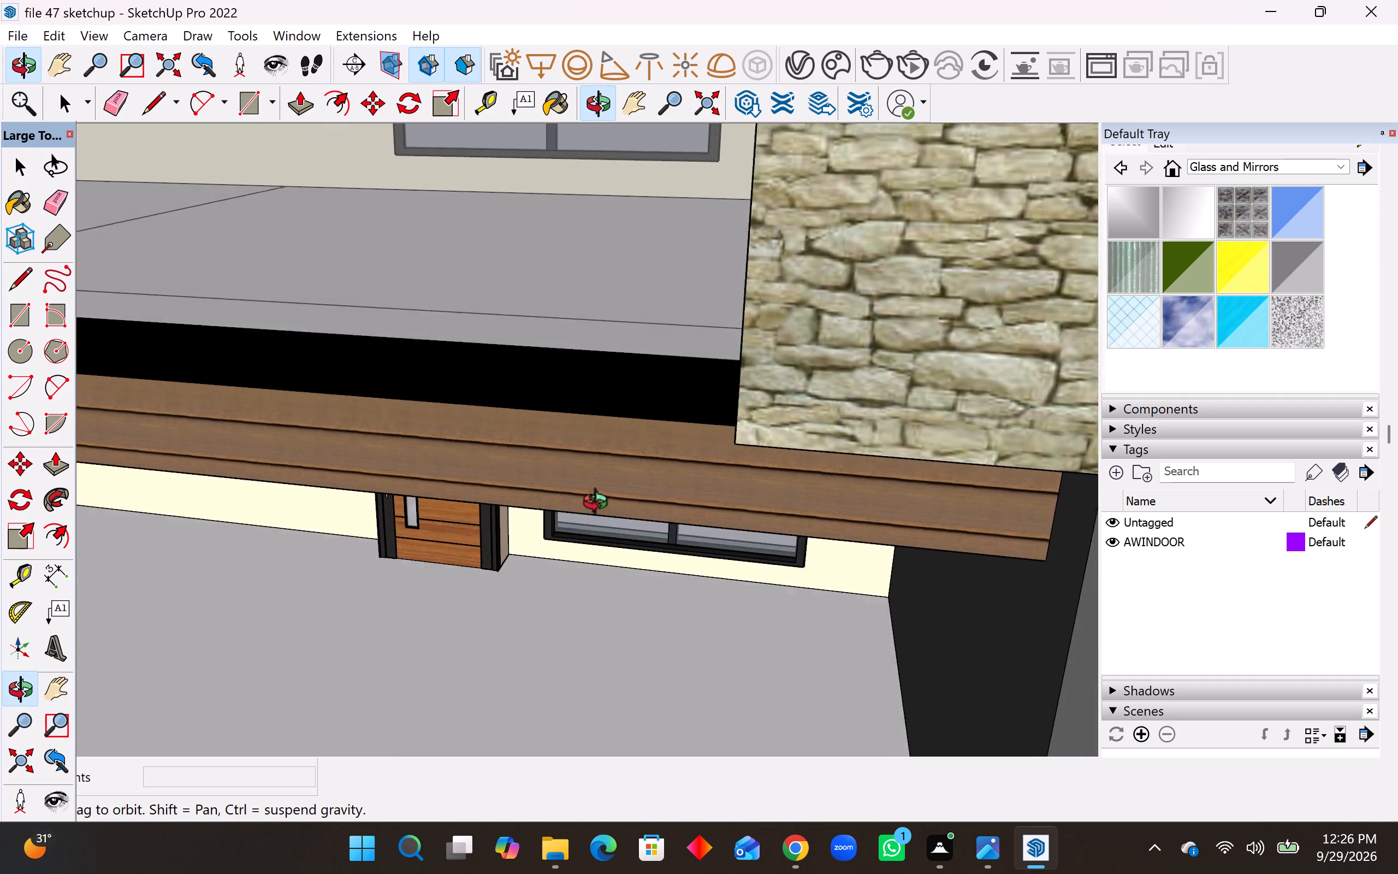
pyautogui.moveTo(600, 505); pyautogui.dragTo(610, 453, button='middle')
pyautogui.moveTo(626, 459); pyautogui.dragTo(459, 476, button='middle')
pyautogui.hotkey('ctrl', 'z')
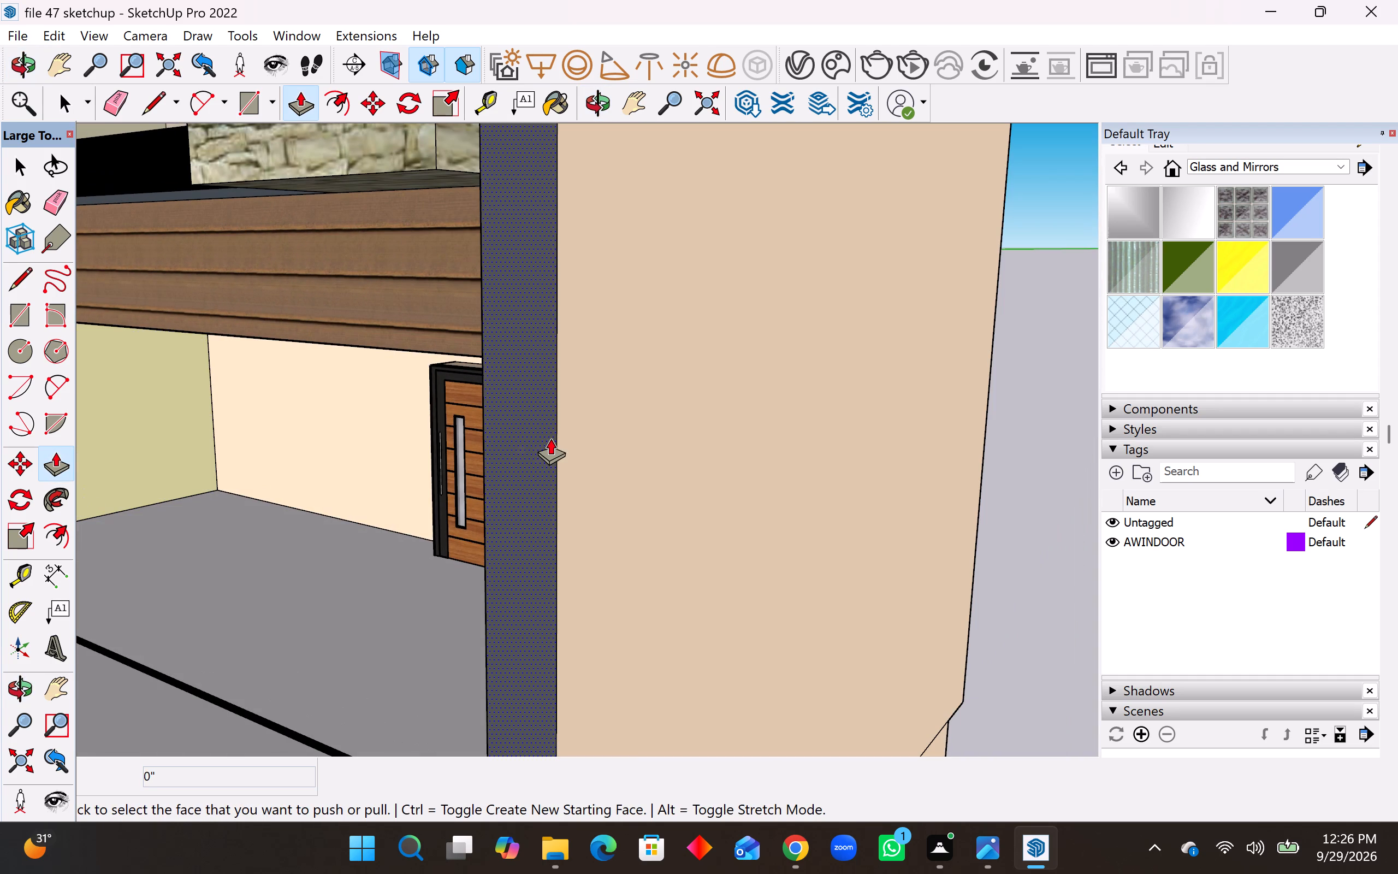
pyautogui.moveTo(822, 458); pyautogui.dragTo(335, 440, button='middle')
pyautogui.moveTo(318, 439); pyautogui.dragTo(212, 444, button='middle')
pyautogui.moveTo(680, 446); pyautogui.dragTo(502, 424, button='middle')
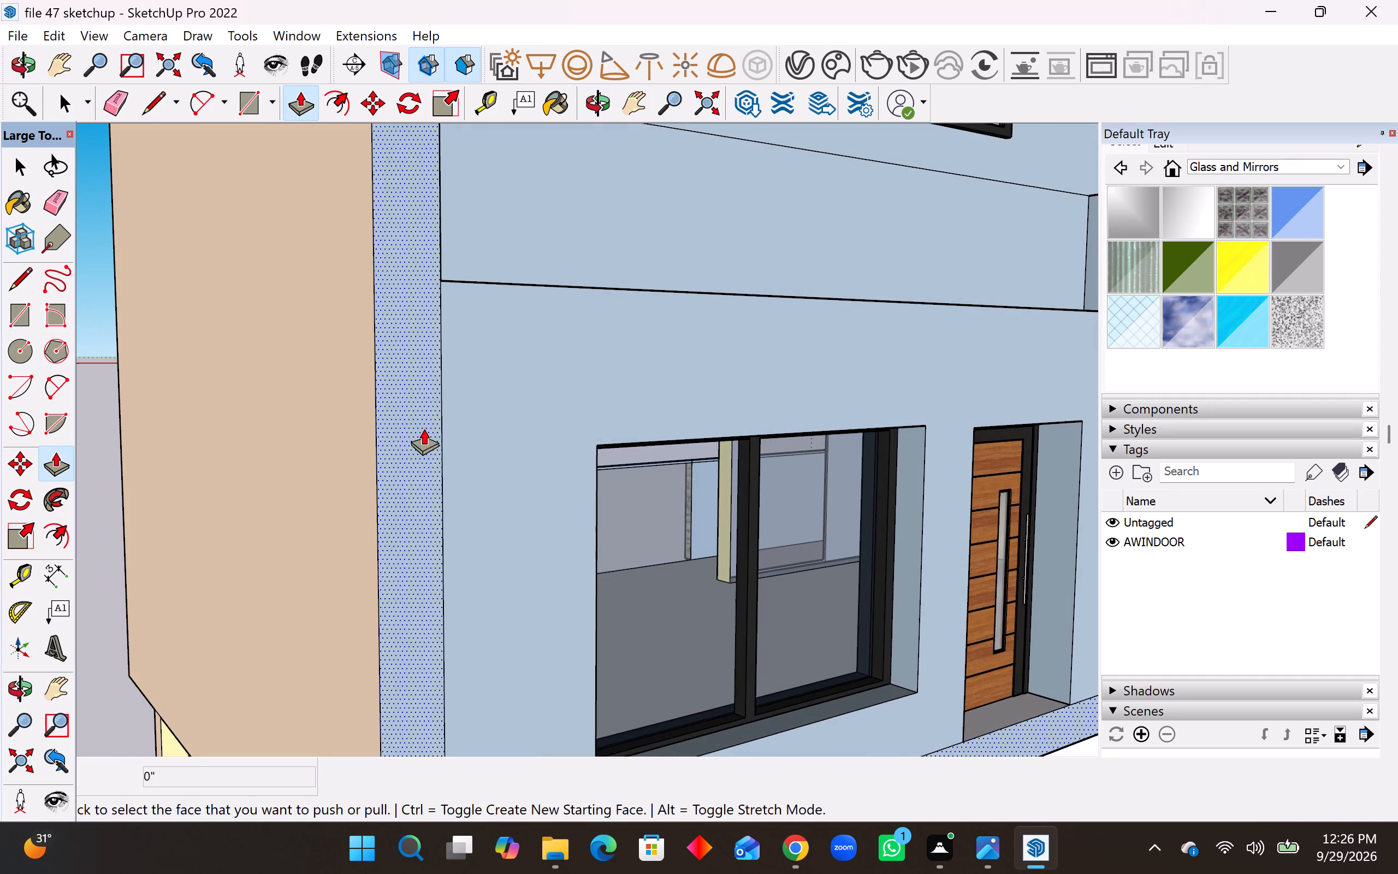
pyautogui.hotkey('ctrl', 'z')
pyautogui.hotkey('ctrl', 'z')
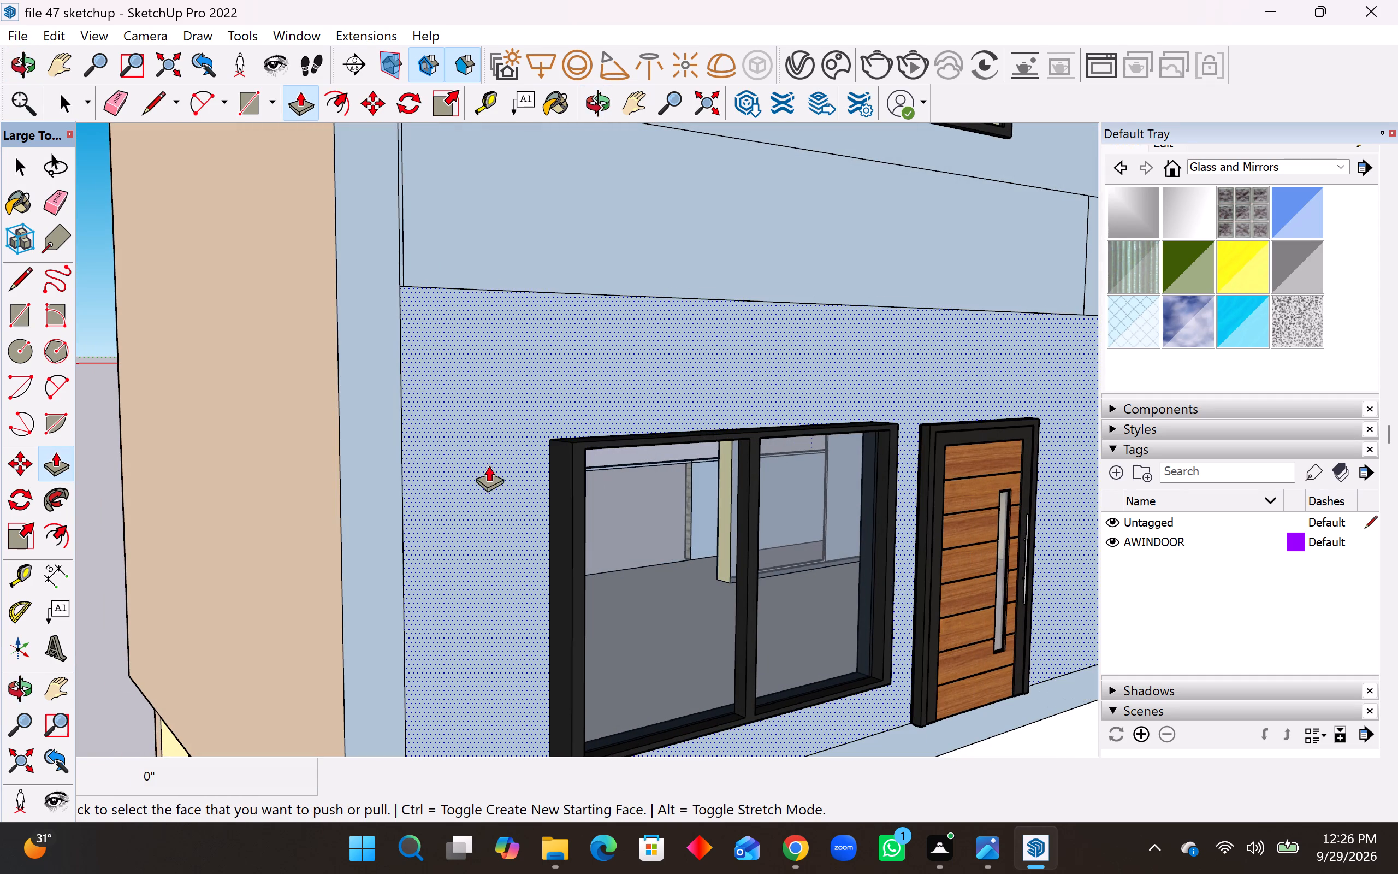
# Extrude the rear middle-floor wall face 2' outward with Push/Pull, creating a new starting face.
pyautogui.scroll(-8, 489, 422)
pyautogui.moveTo(668, 436); pyautogui.dragTo(473, 428, button='middle')
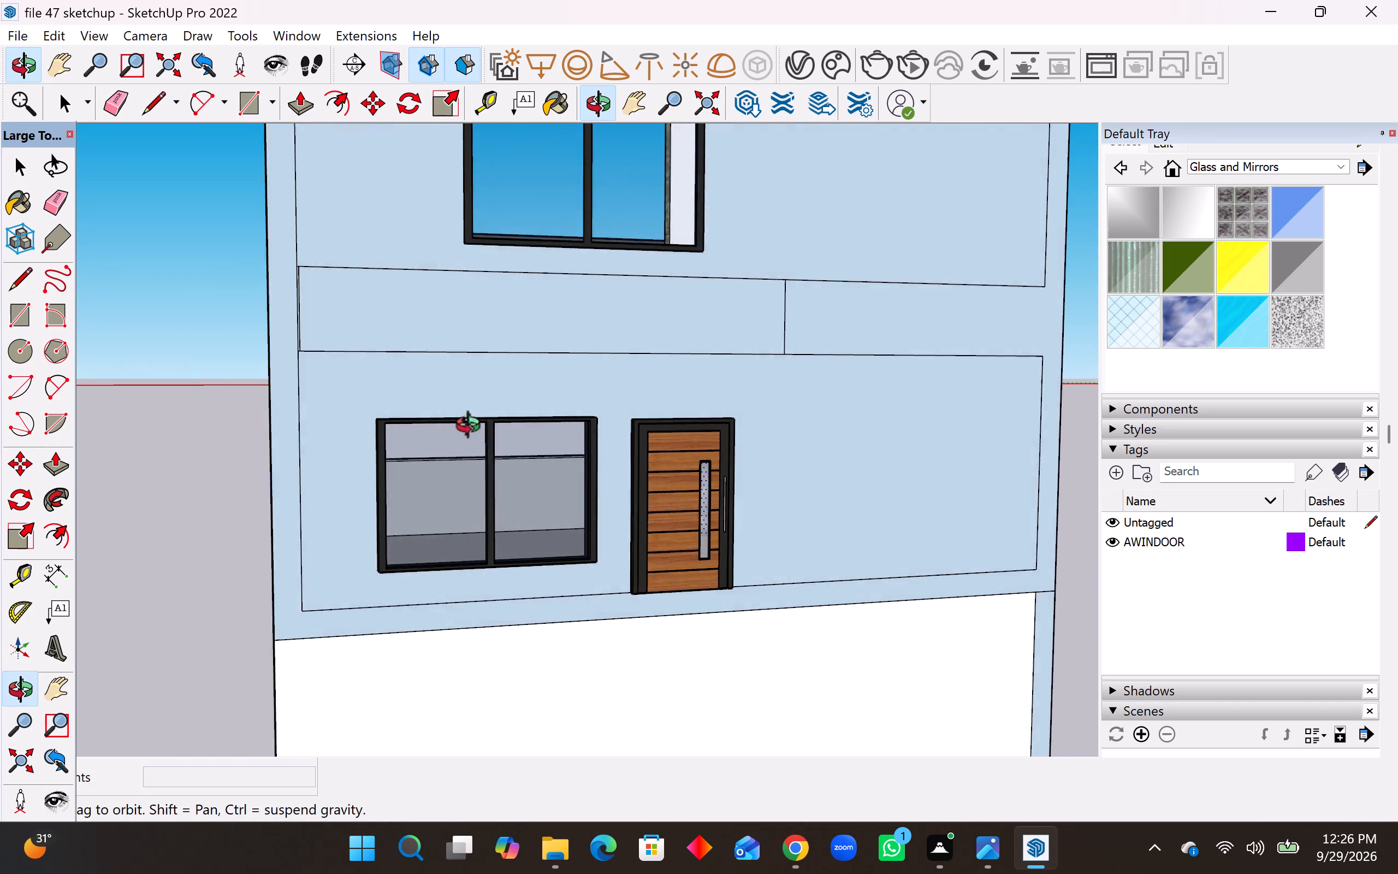
pyautogui.moveTo(473, 428); pyautogui.dragTo(465, 428, button='middle')
pyautogui.scroll(3, 674, 475)
pyautogui.scroll(-8, 707, 473)
pyautogui.moveTo(482, 521); pyautogui.dragTo(492, 520, button='middle')
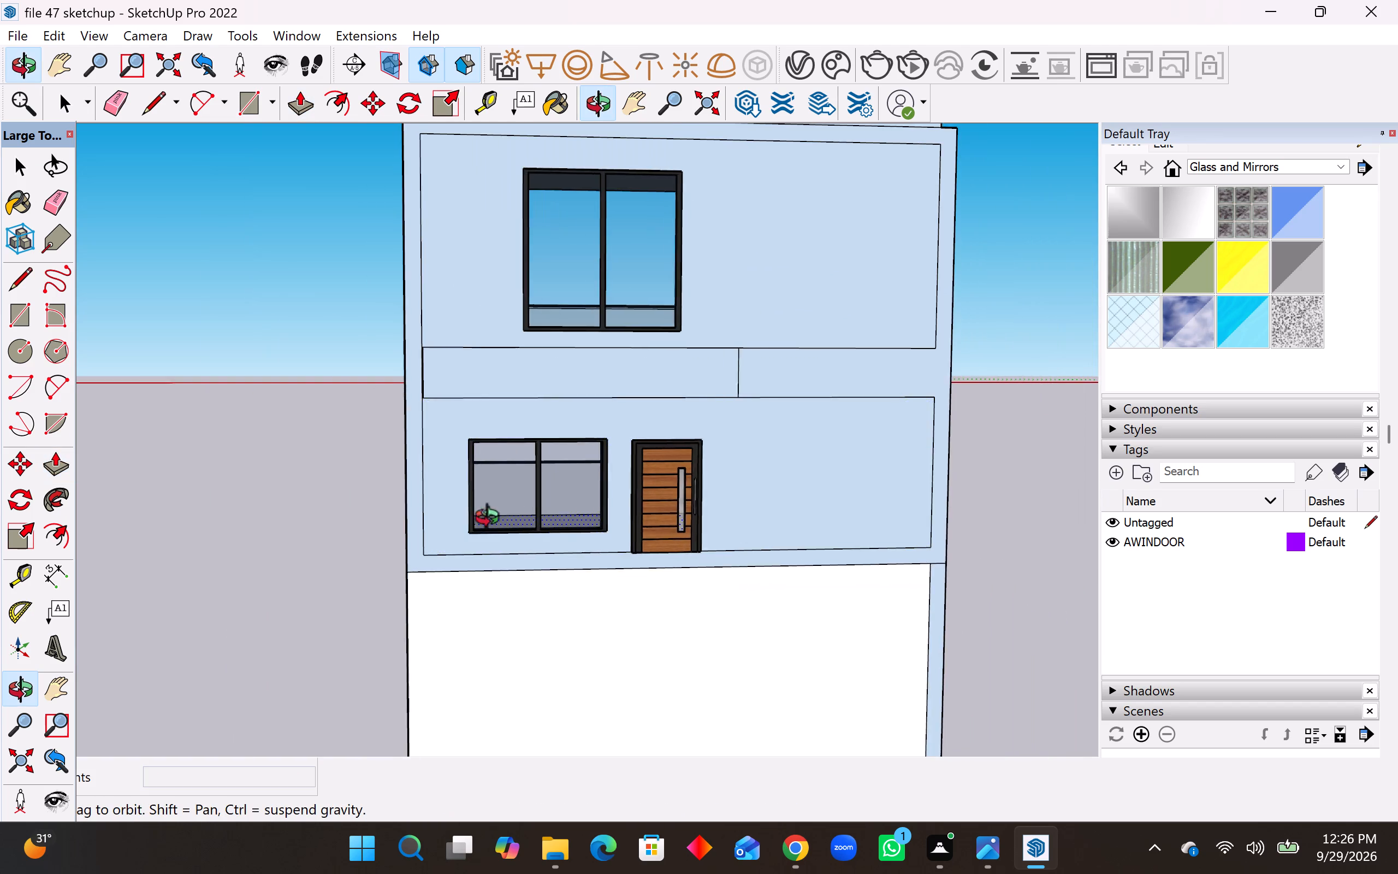
pyautogui.moveTo(492, 520); pyautogui.dragTo(753, 493, button='middle')
pyautogui.scroll(8, 713, 479)
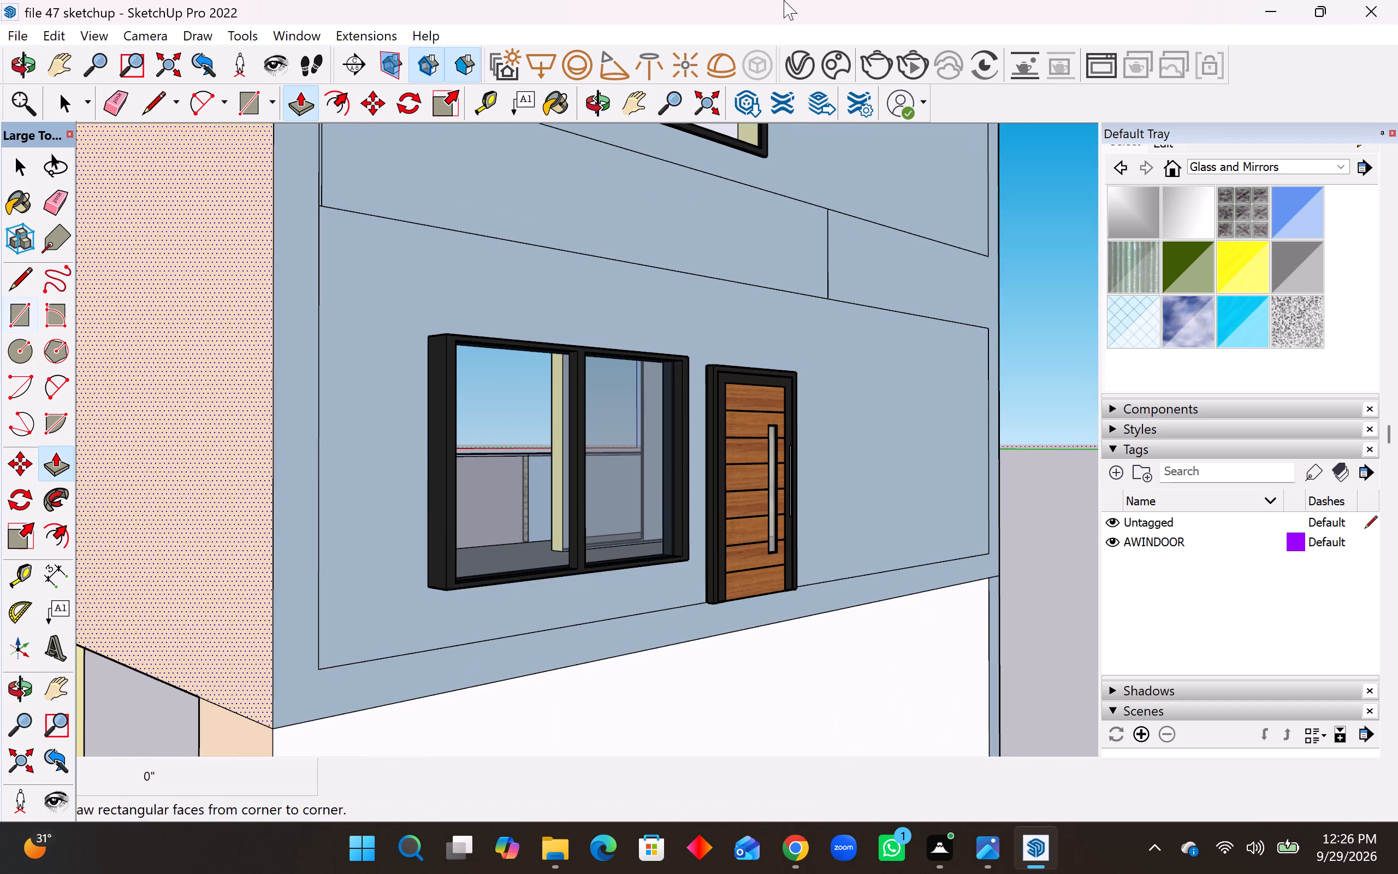
pyautogui.moveTo(643, 523); pyautogui.dragTo(459, 623, button='middle')
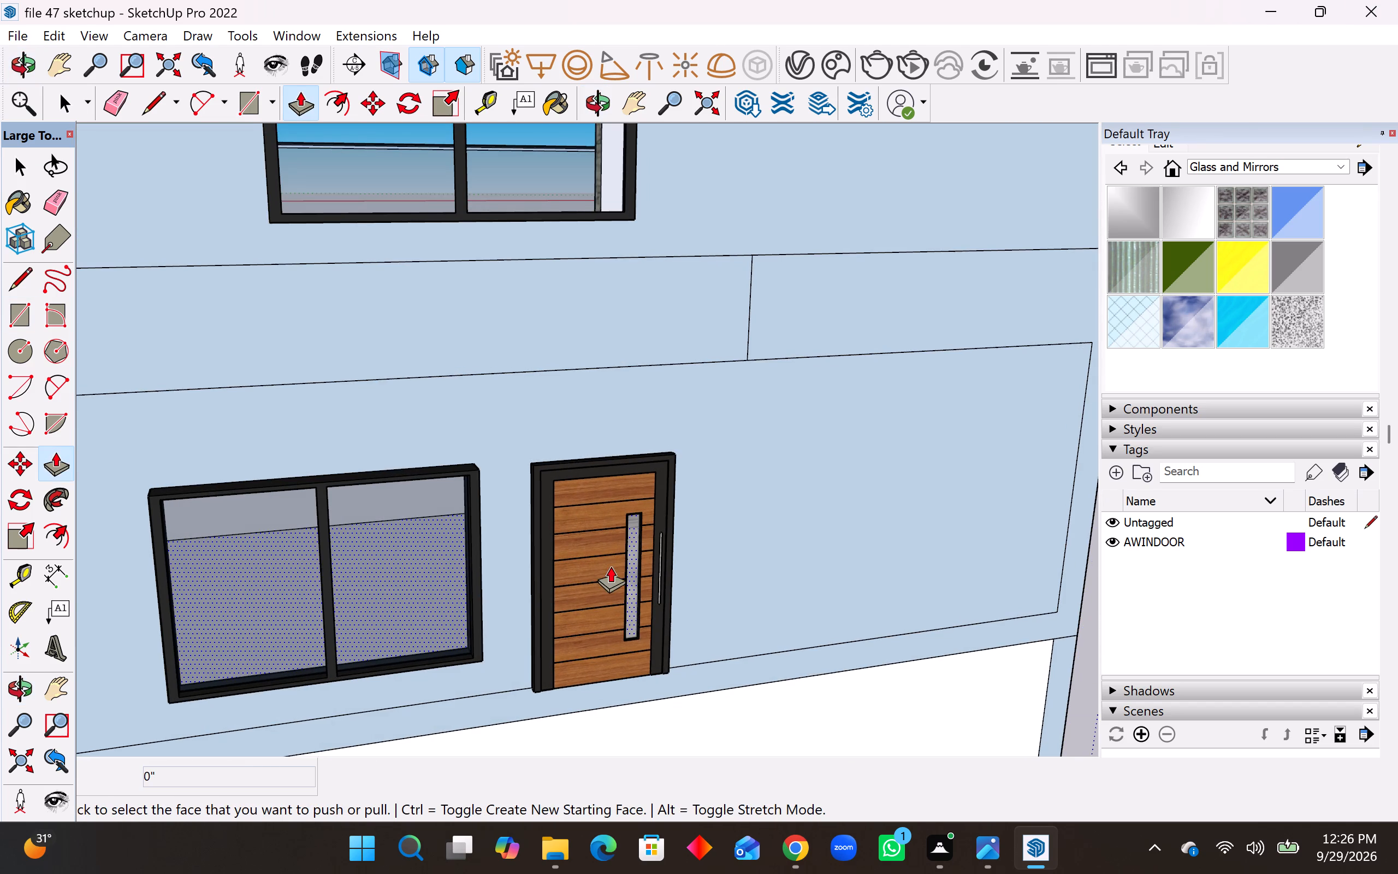
pyautogui.moveTo(566, 560); pyautogui.dragTo(659, 483, button='middle')
pyautogui.scroll(-4, 673, 525)
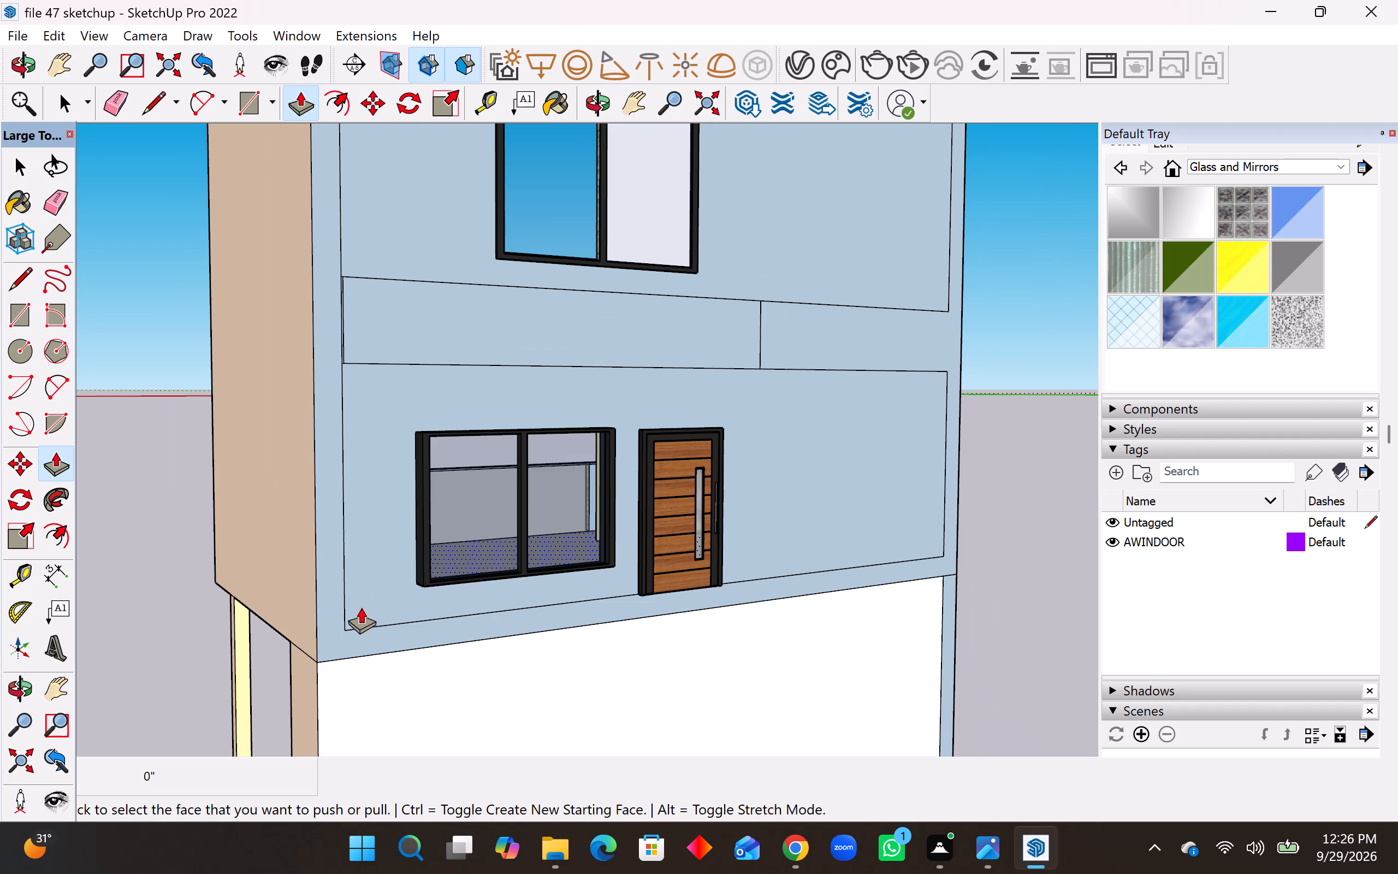
pyautogui.click(369, 596)
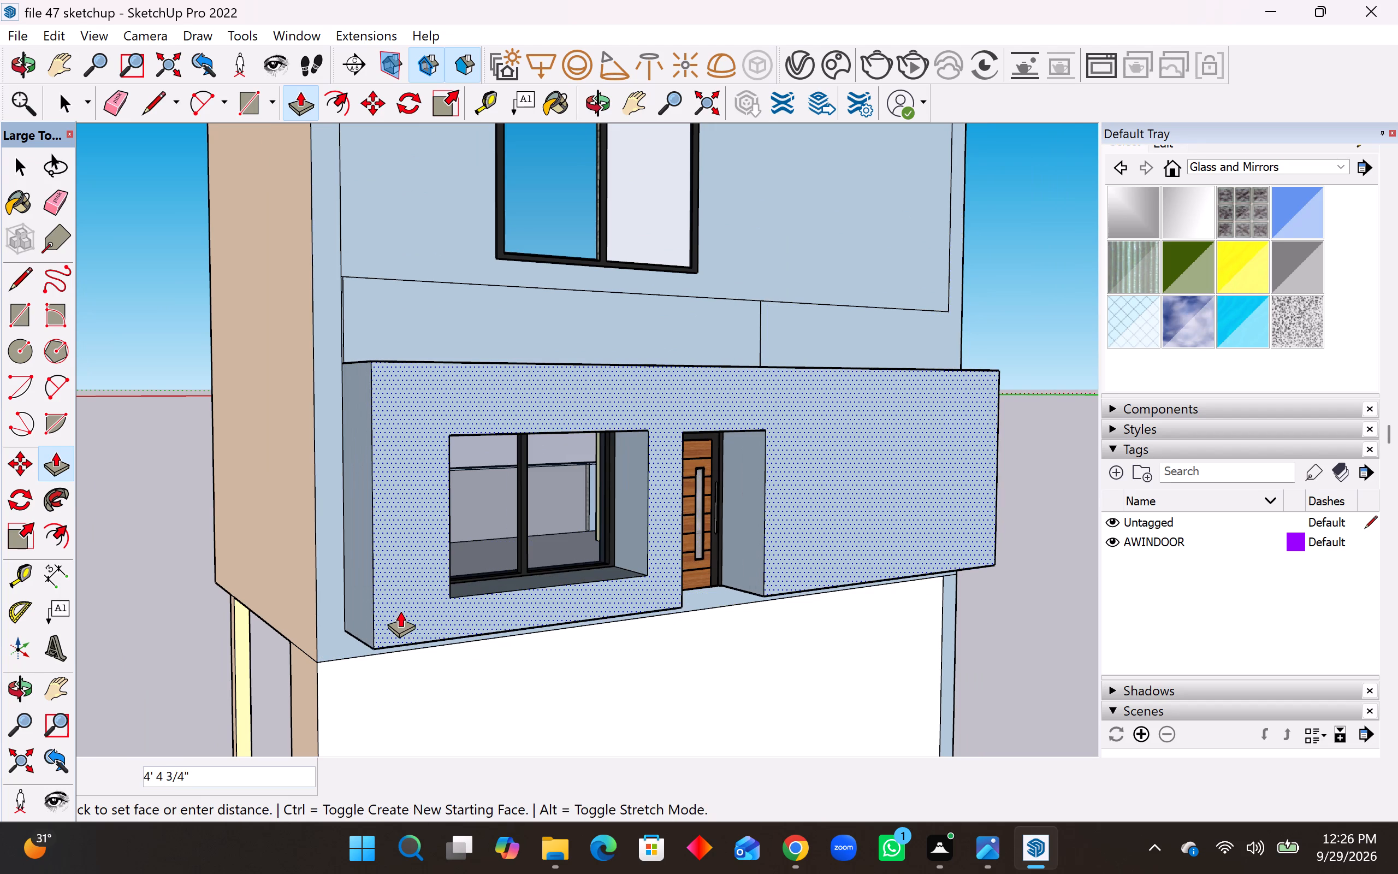
pyautogui.write("2'")
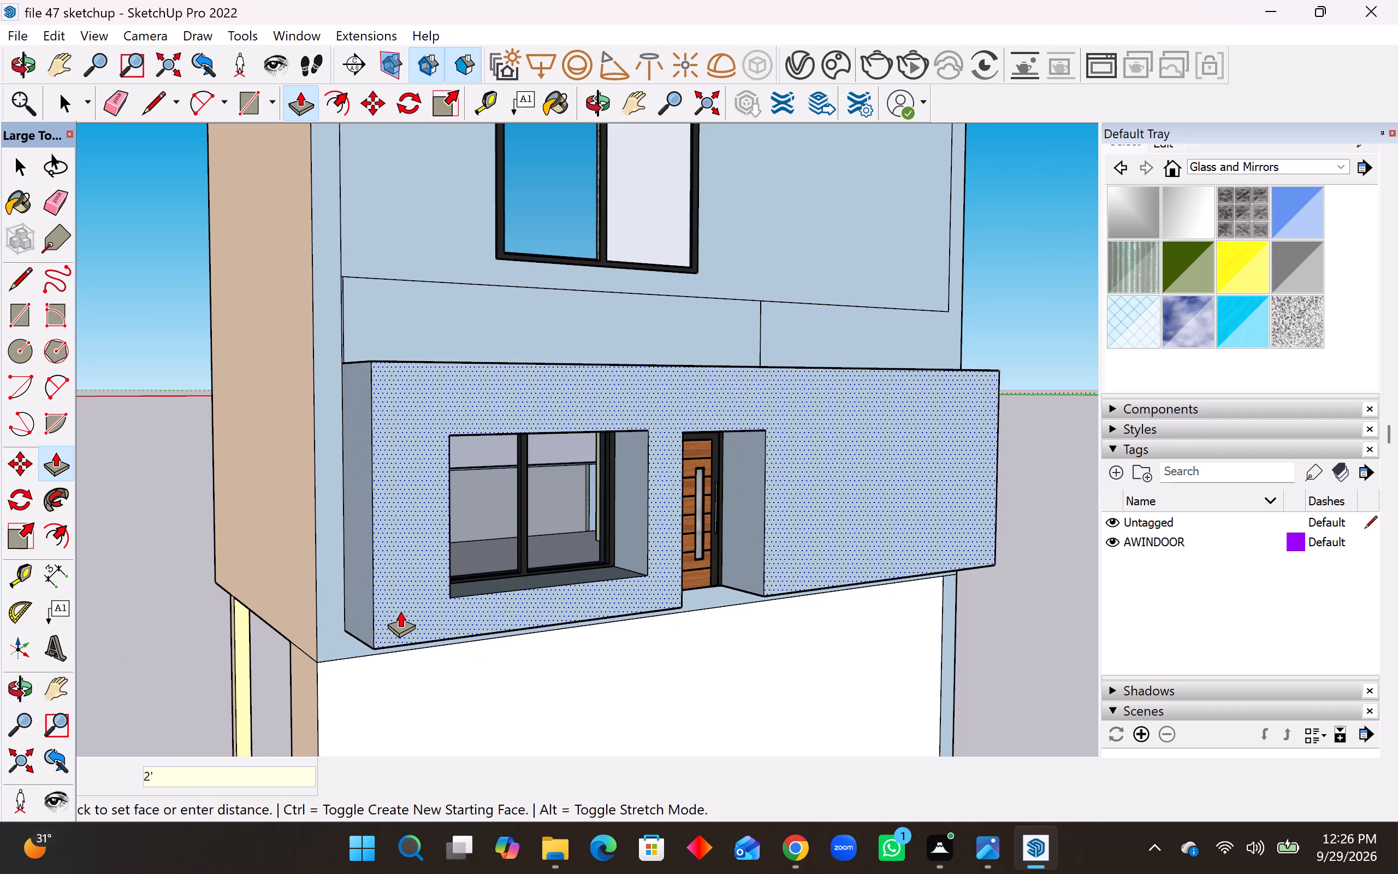
pyautogui.press('Return')
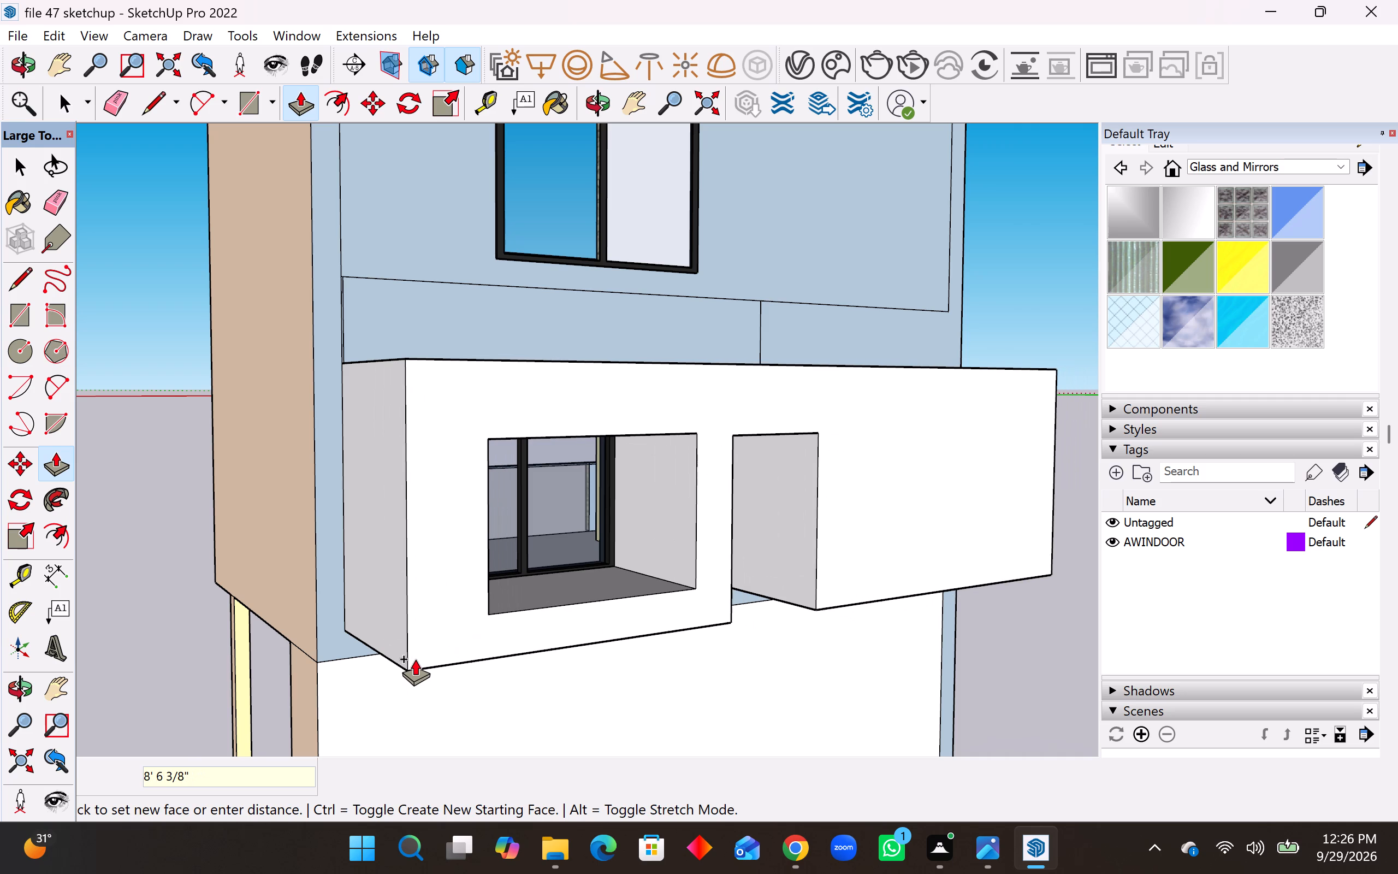
pyautogui.write("2'")
pyautogui.press('Return')
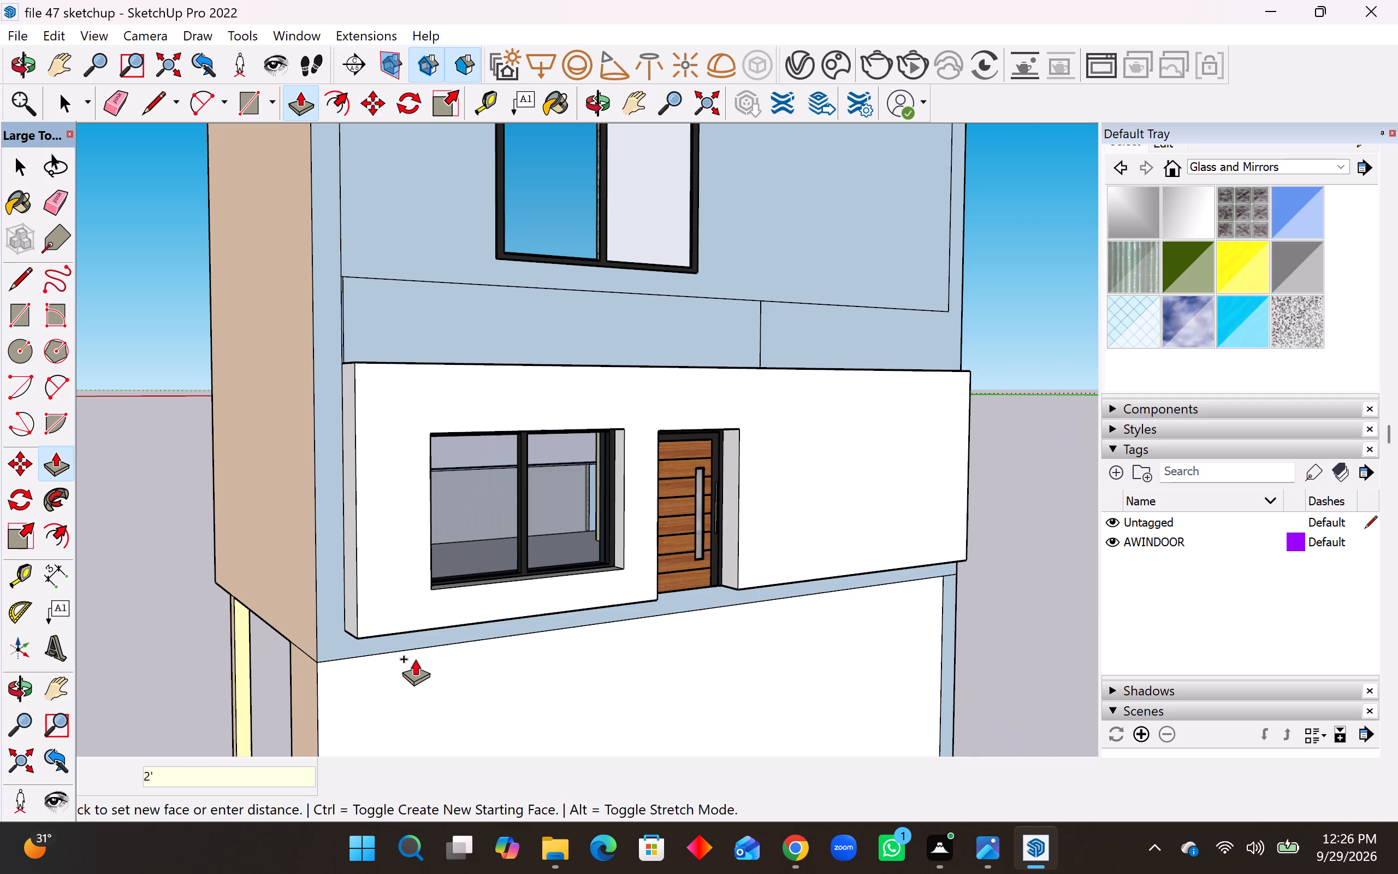
# Extrude the rear frame face around the floors as a new face, 2' outward and flush with the middle-floor wall.
pyautogui.moveTo(457, 725); pyautogui.dragTo(472, 667, button='middle')
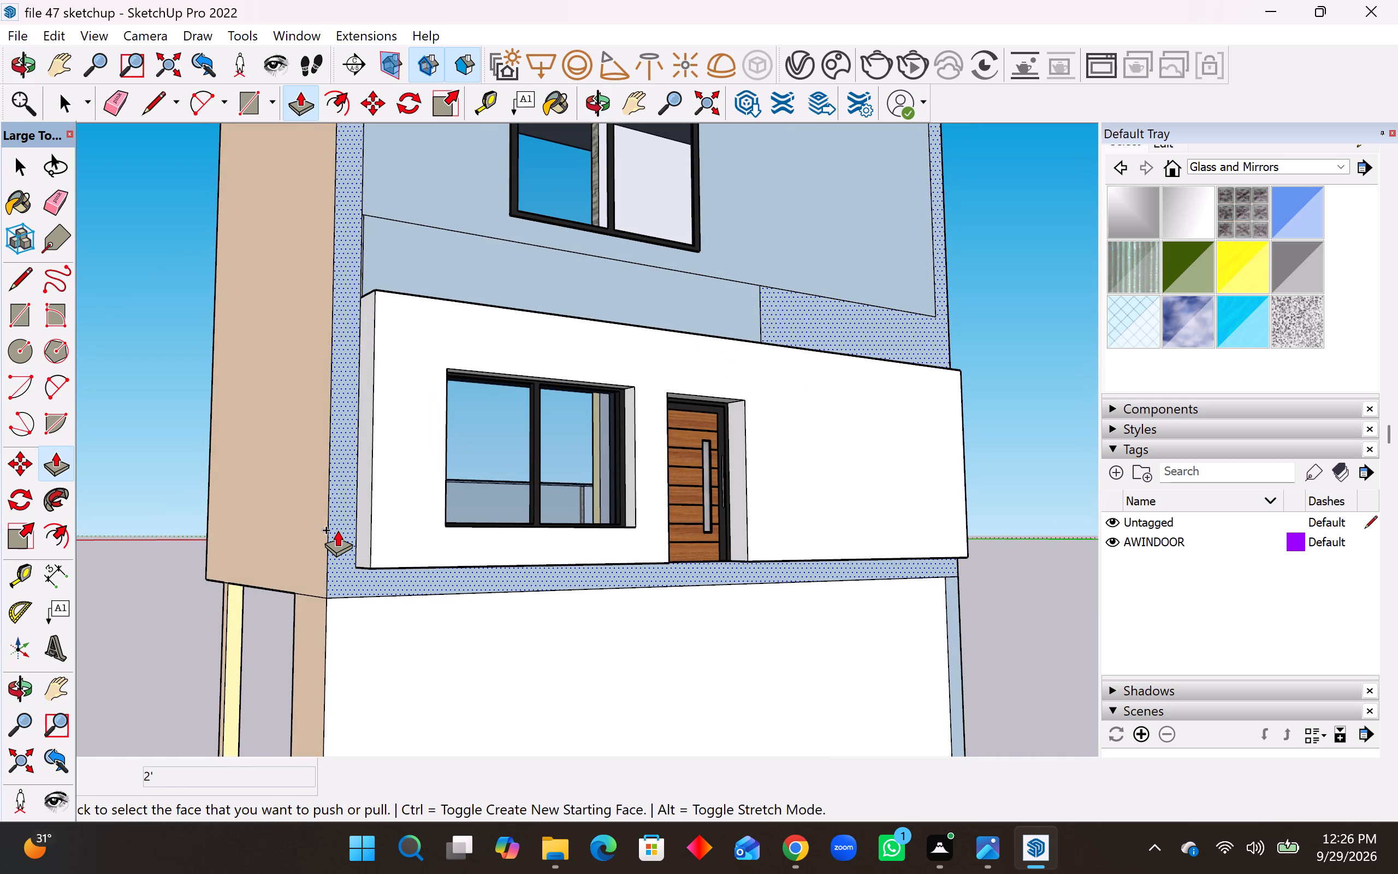
pyautogui.click(337, 529)
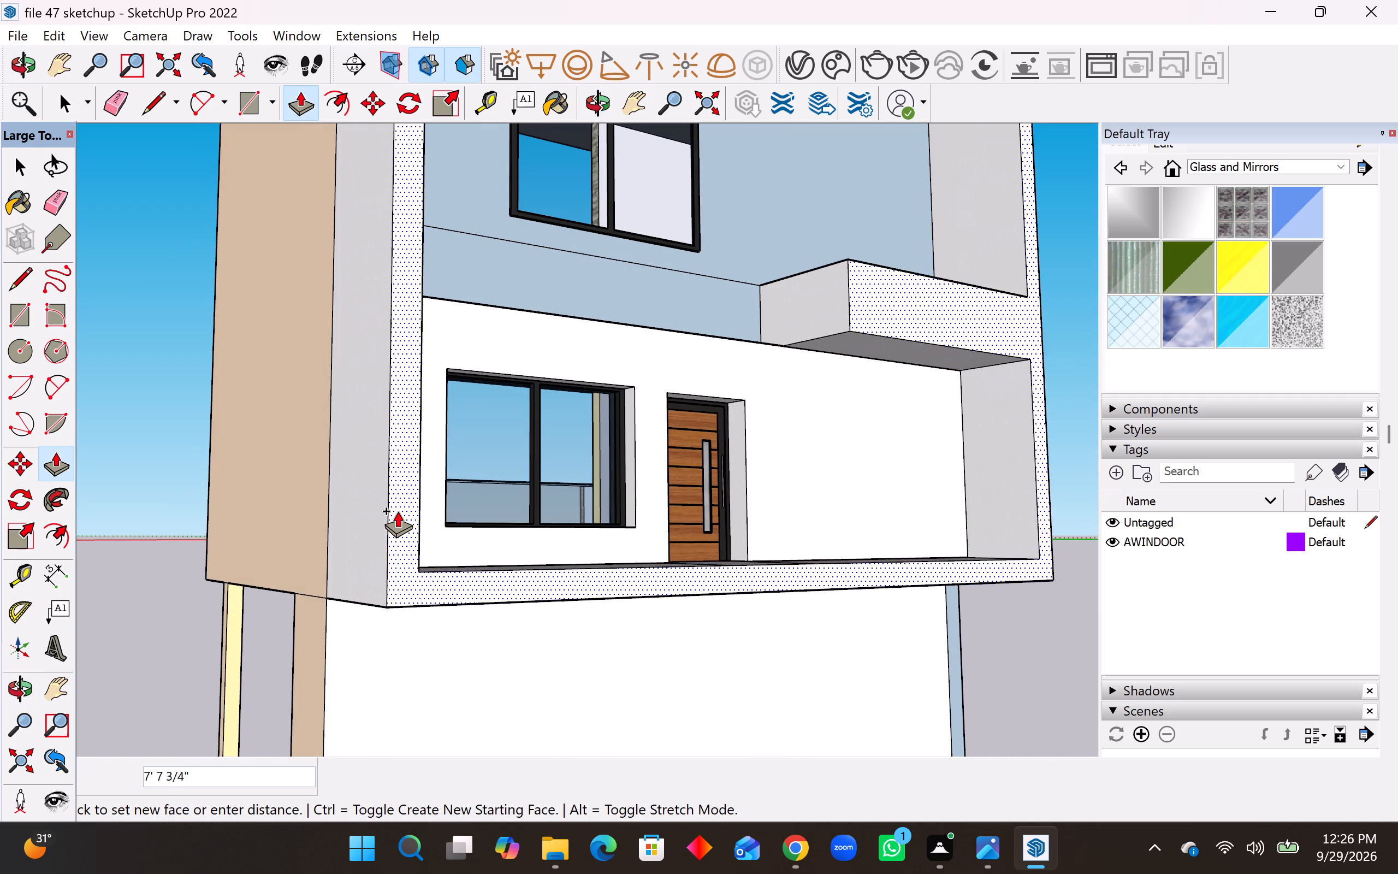
pyautogui.moveTo(381, 513); pyautogui.dragTo(192, 563, button='middle')
pyautogui.click(277, 499)
# Extrude the rear band face above the middle-floor wall 2' outward as a new face, flush with the surrounding frame.
pyautogui.moveTo(236, 530); pyautogui.dragTo(239, 532, button='middle')
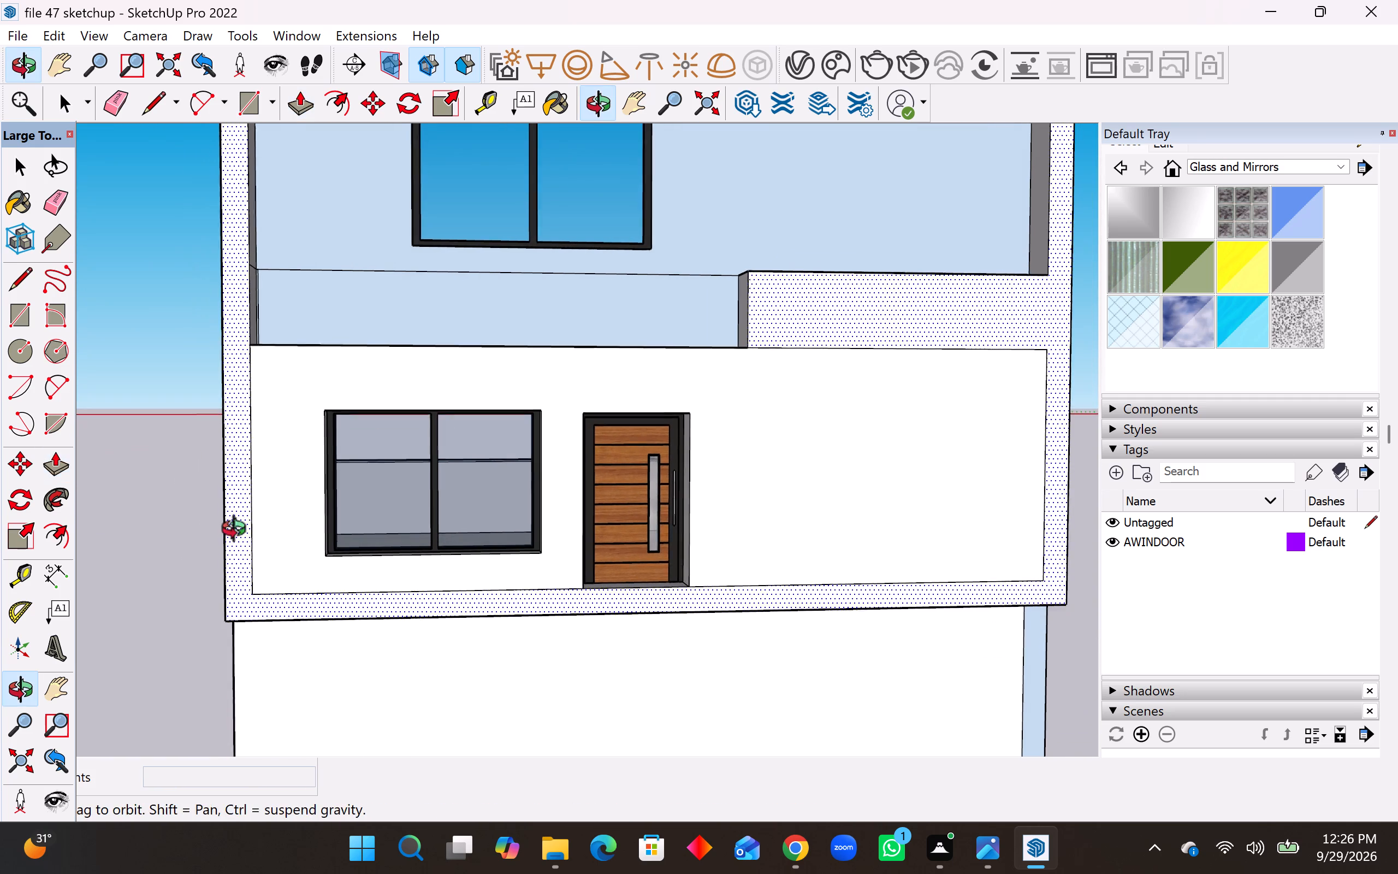
pyautogui.moveTo(239, 532); pyautogui.dragTo(260, 529, button='middle')
pyautogui.click(321, 311)
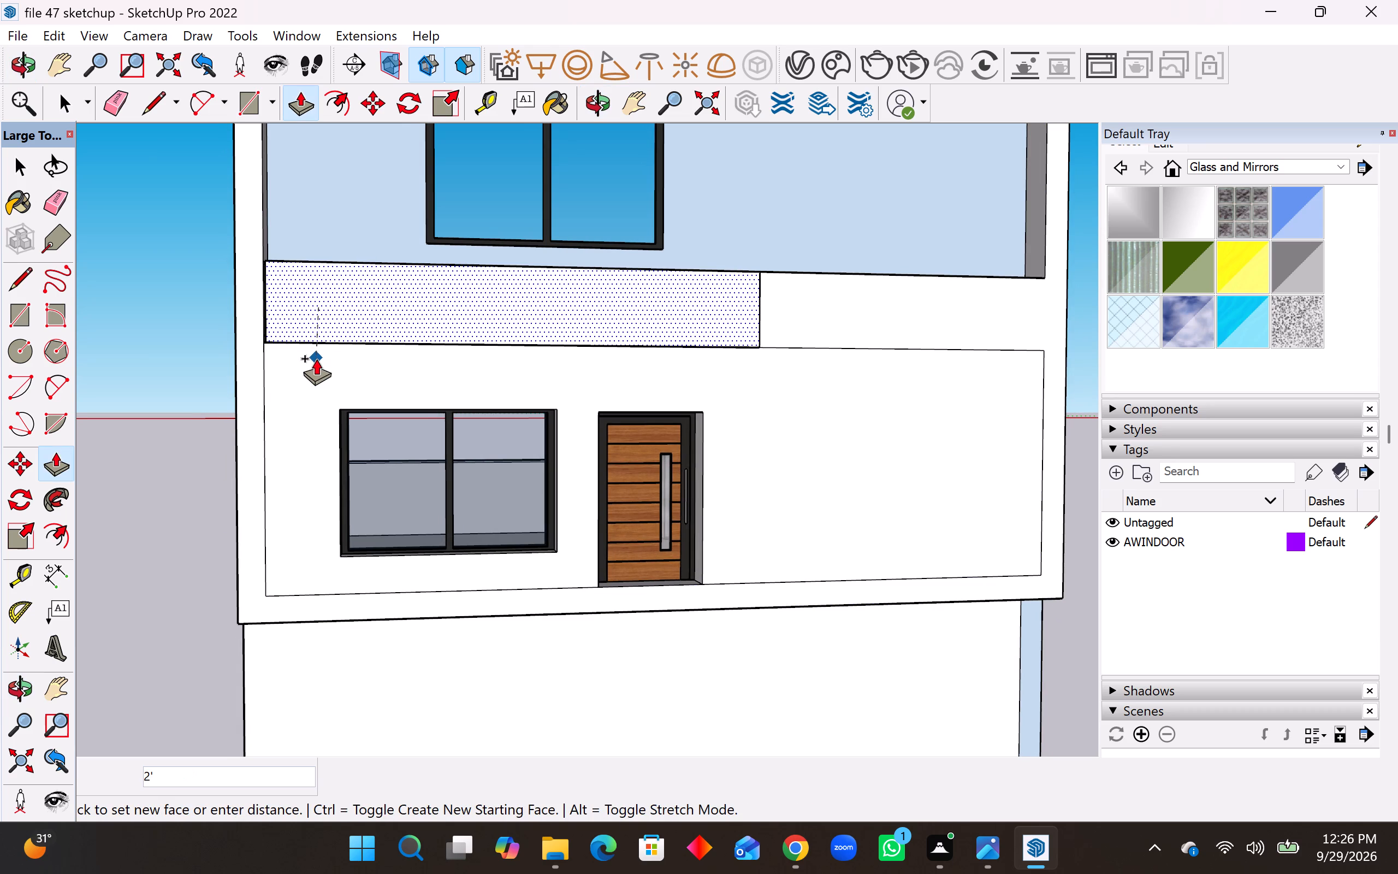
pyautogui.click(316, 358)
pyautogui.scroll(-6, 380, 575)
pyautogui.scroll(4, 458, 507)
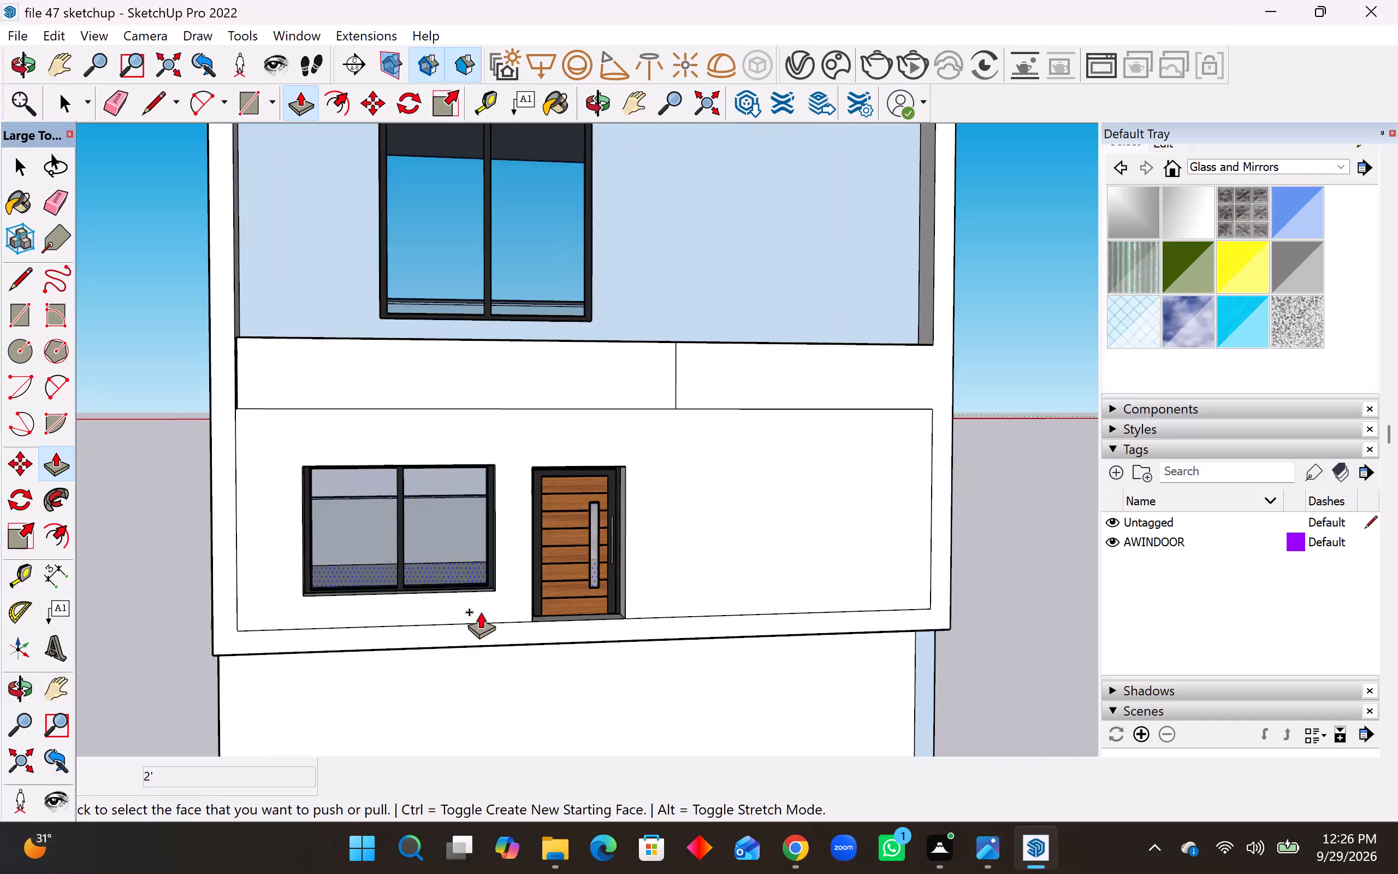
# Extrude the rear upper-floor wall face around the window 2' outward as a new face, flush with the band below.
pyautogui.scroll(-4, 481, 615)
pyautogui.moveTo(310, 597); pyautogui.dragTo(827, 585, button='middle')
pyautogui.scroll(-1, 583, 582)
pyautogui.moveTo(585, 583); pyautogui.dragTo(1181, 578, button='middle')
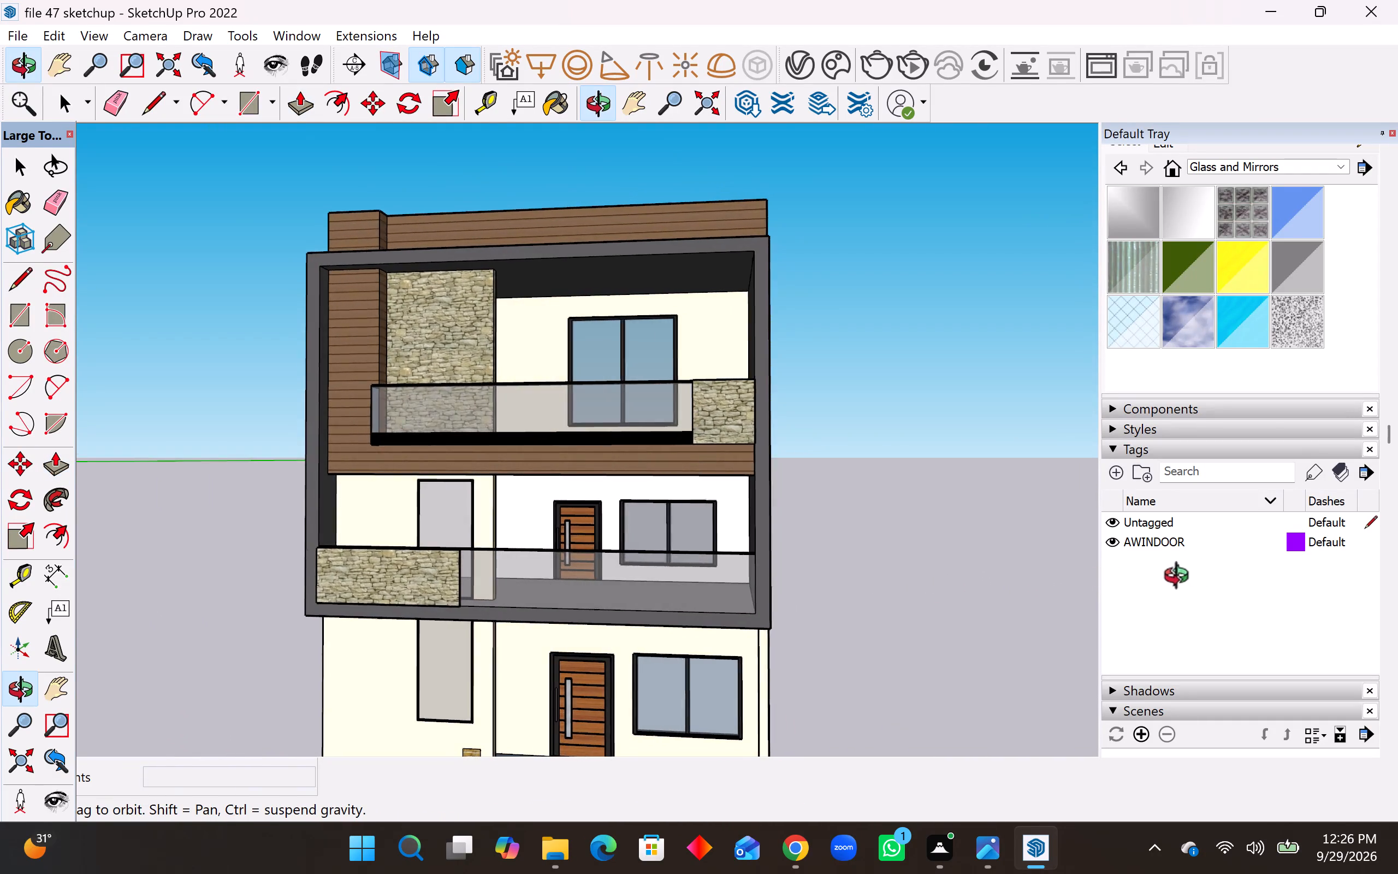
pyautogui.moveTo(1181, 578); pyautogui.dragTo(72, 575, button='middle')
pyautogui.click(362, 371)
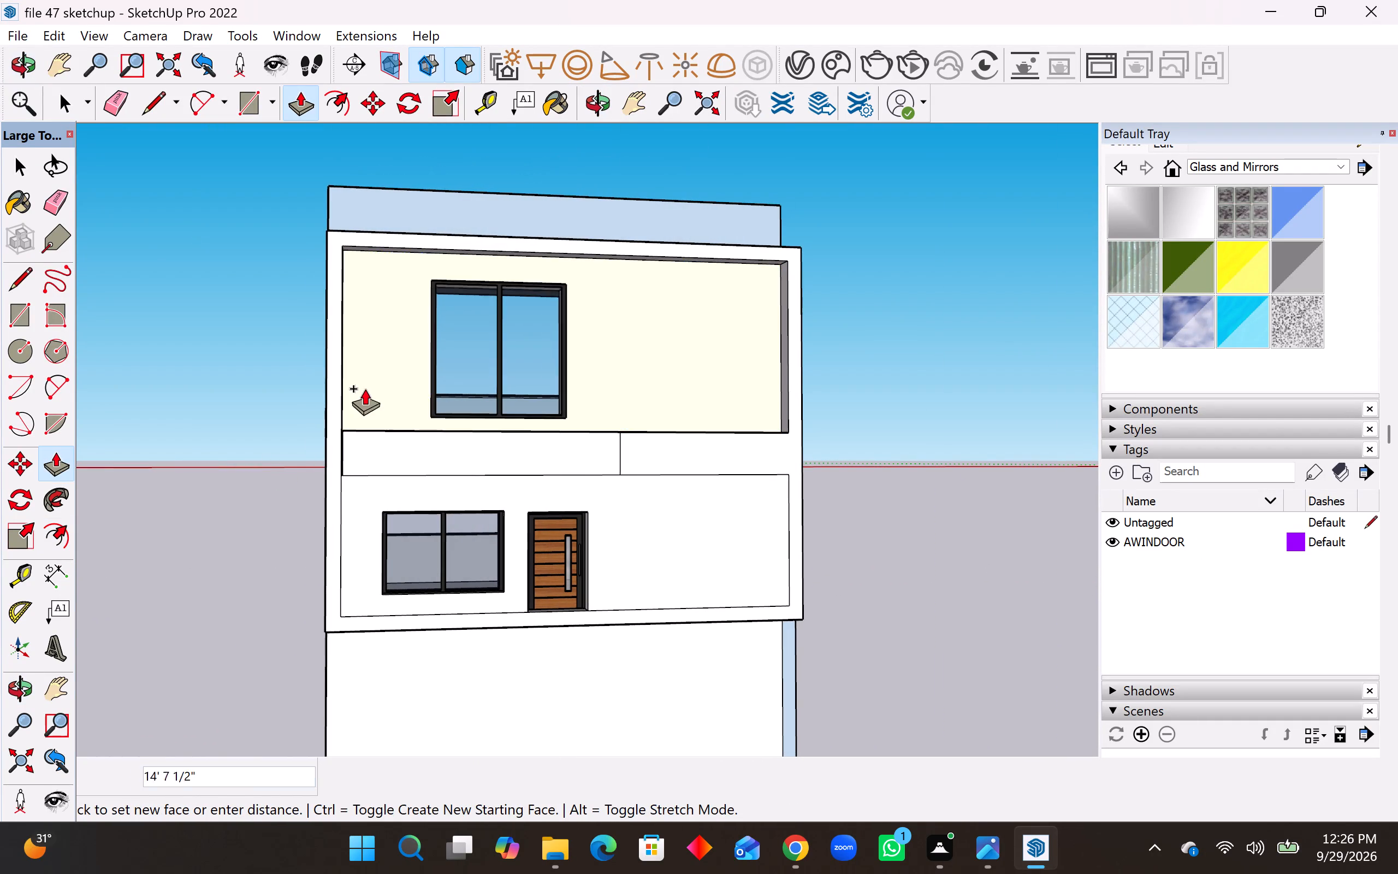
pyautogui.click(376, 448)
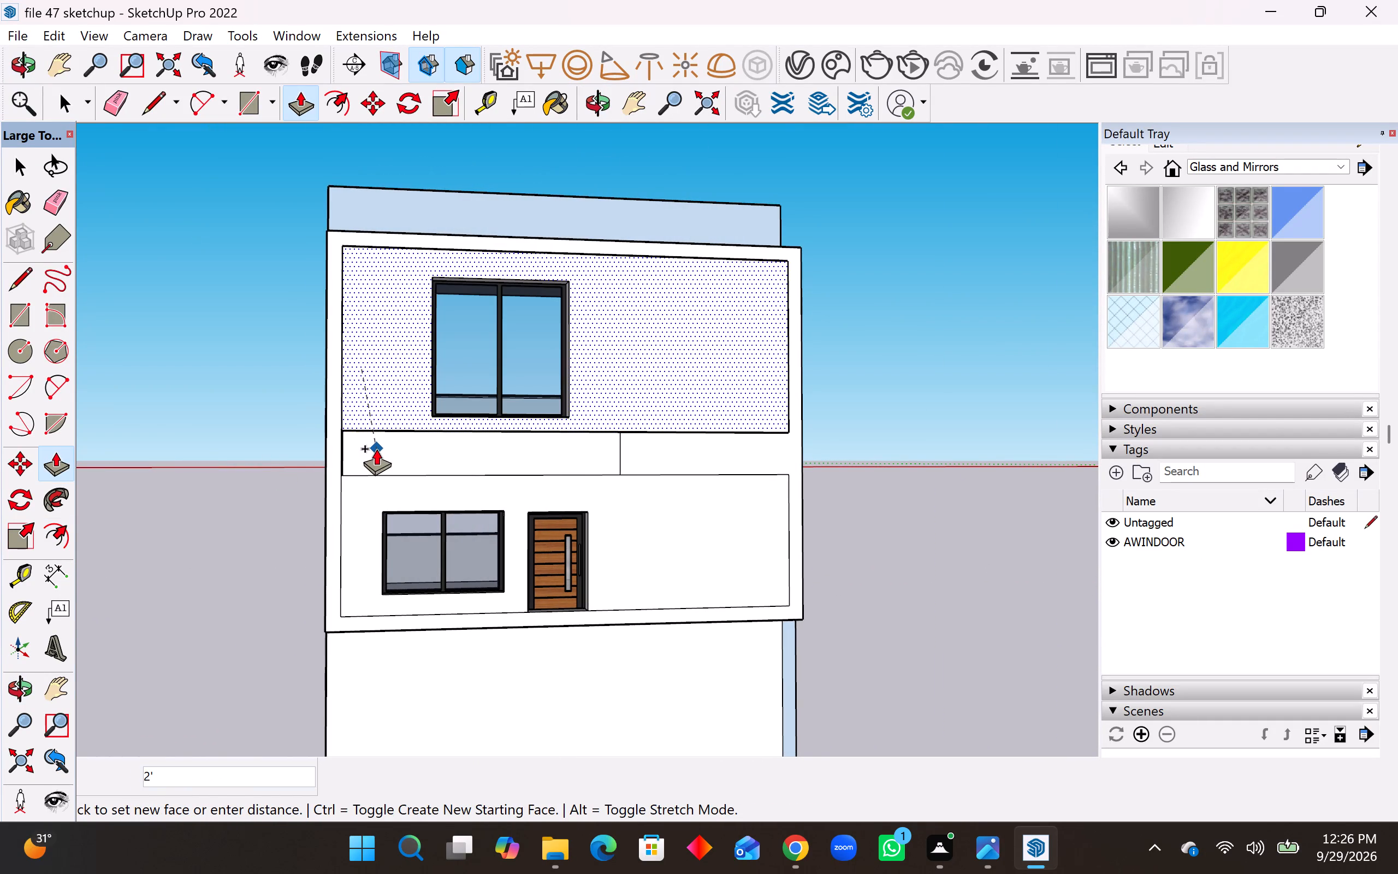
# Extrude the rear parapet face at the top of the house 2' outward as a new face, flush with the frame.
pyautogui.moveTo(451, 418); pyautogui.dragTo(750, 470, button='middle')
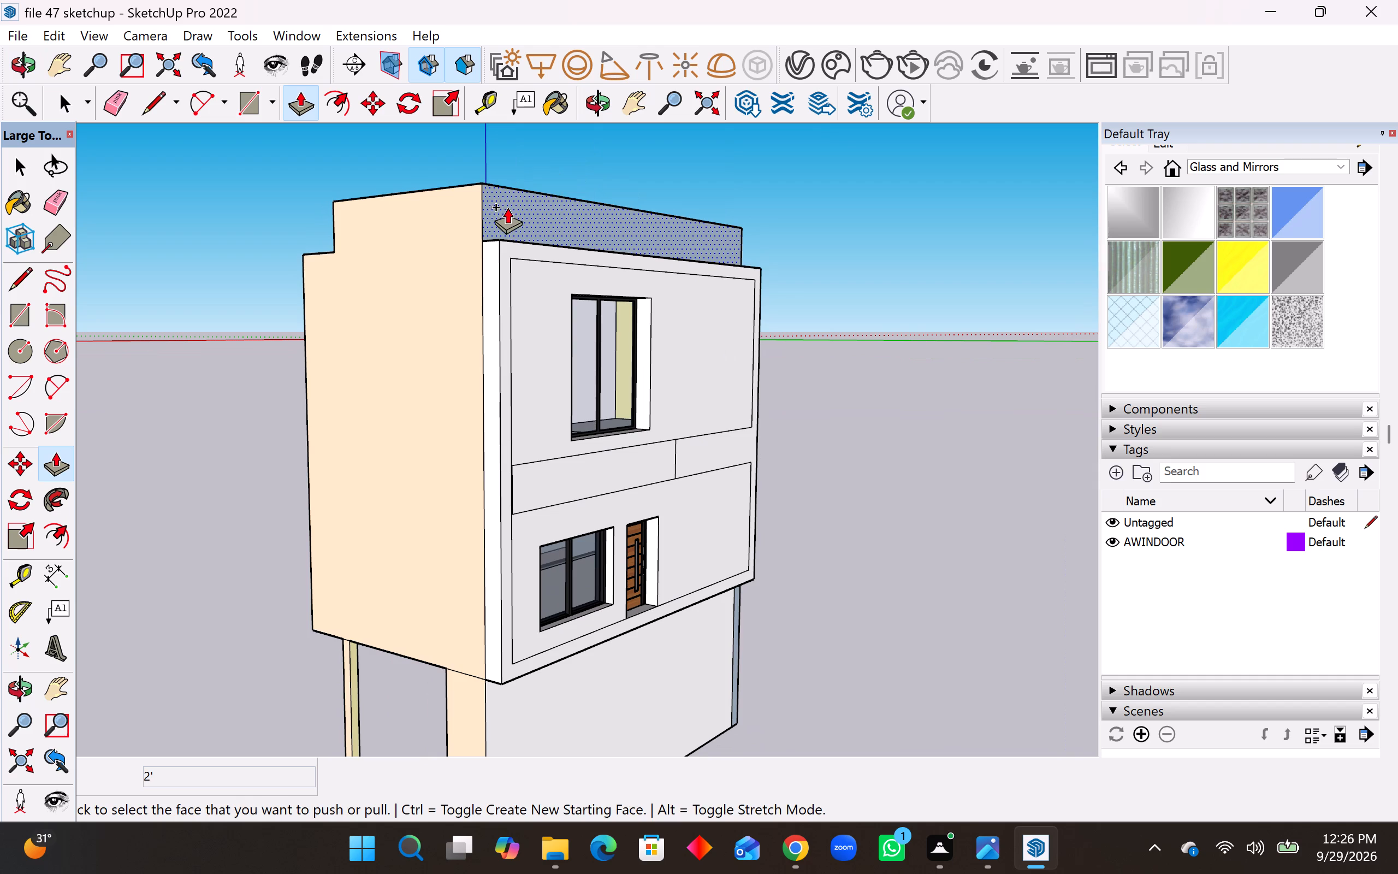
pyautogui.click(507, 207)
pyautogui.click(514, 242)
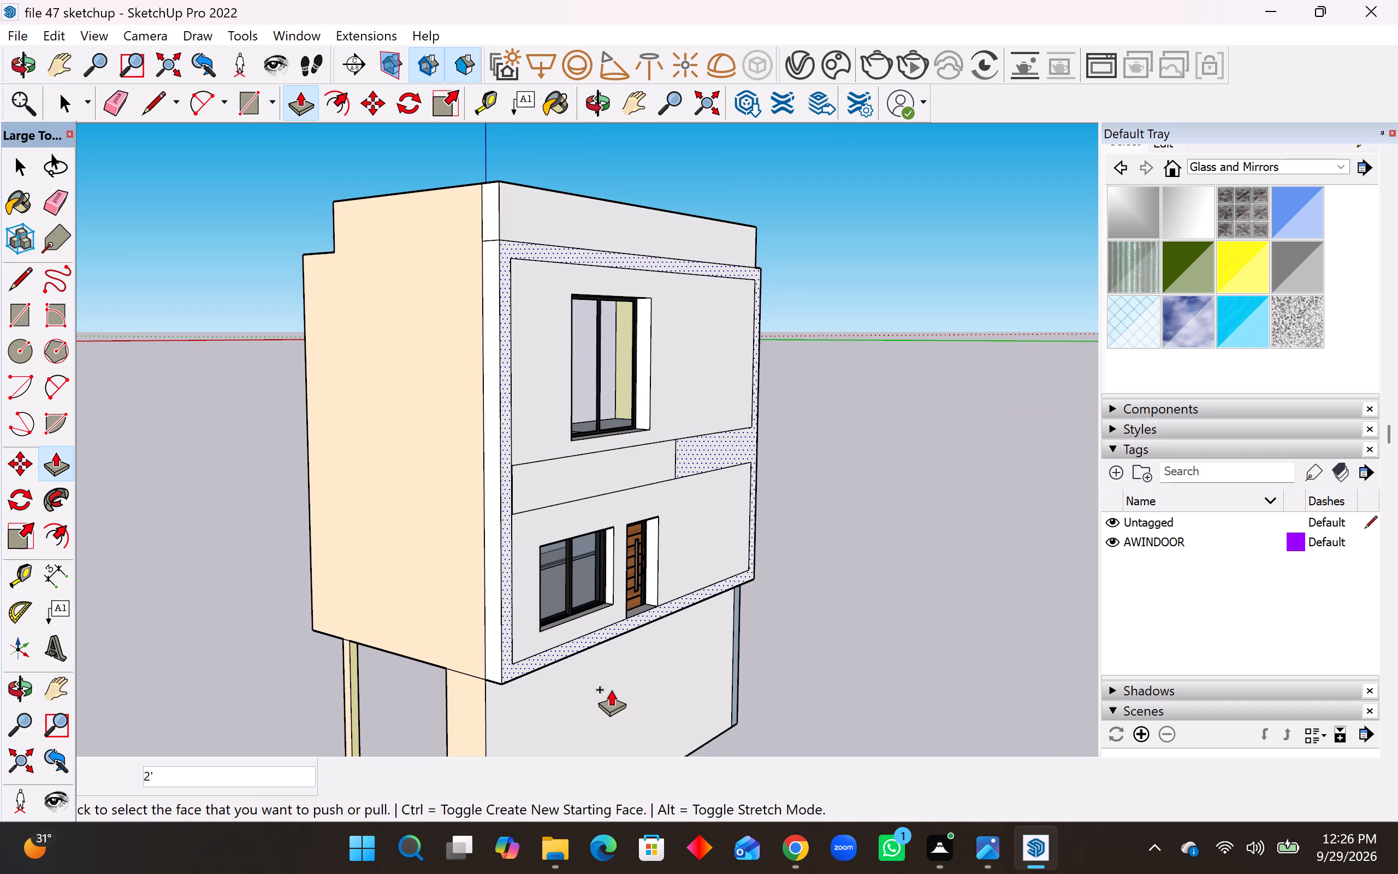
# Extrude the rear ground-floor wall face 2' outward as a new face, flush with the frame above it.
pyautogui.click(611, 689)
pyautogui.scroll(4, 509, 664)
pyautogui.moveTo(514, 659); pyautogui.dragTo(653, 643, button='middle')
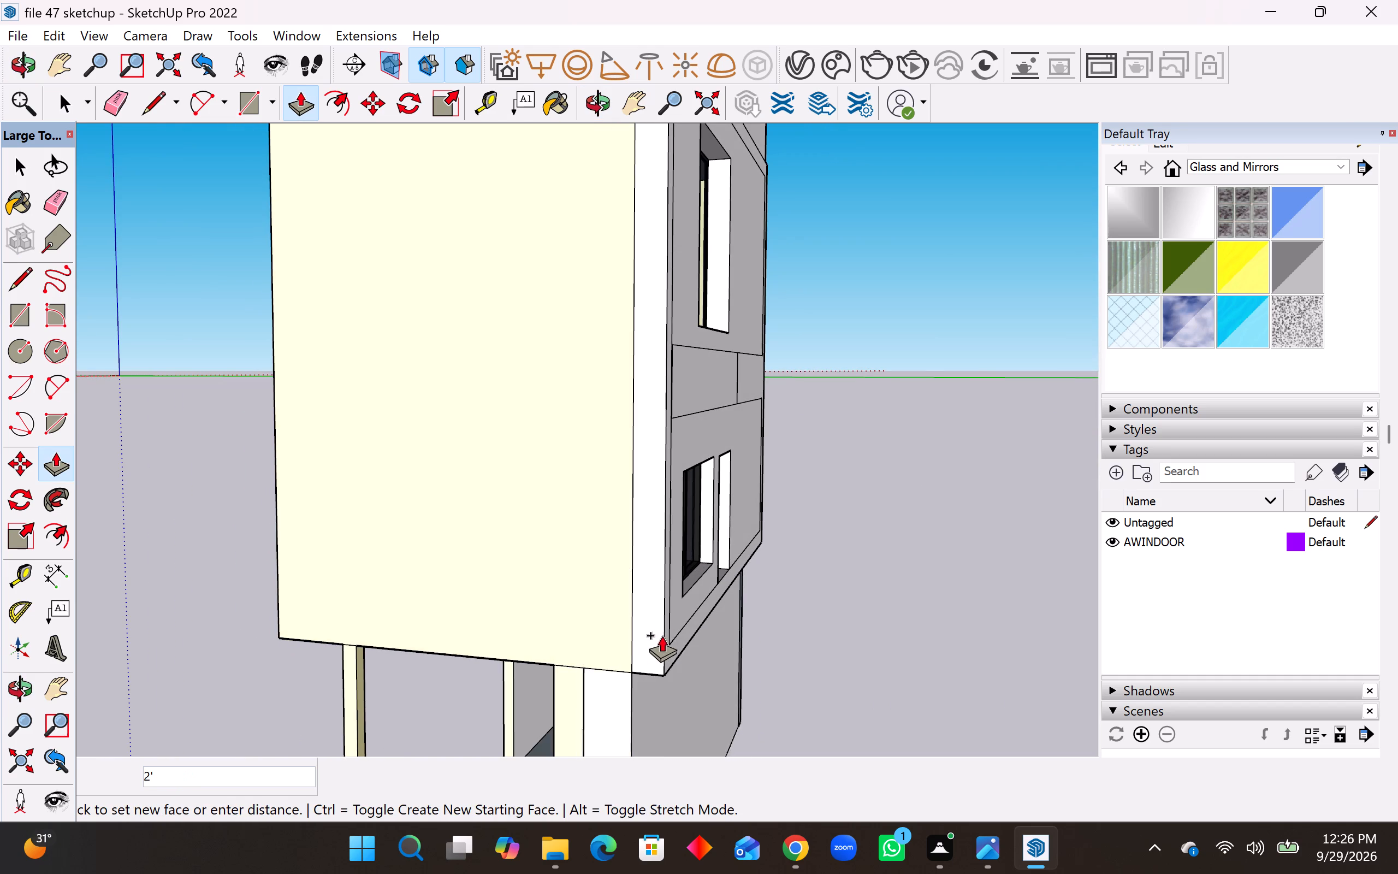
pyautogui.click(663, 635)
pyautogui.moveTo(603, 643); pyautogui.dragTo(347, 585, button='middle')
pyautogui.scroll(-9, 335, 576)
pyautogui.moveTo(632, 611); pyautogui.dragTo(506, 606, button='middle')
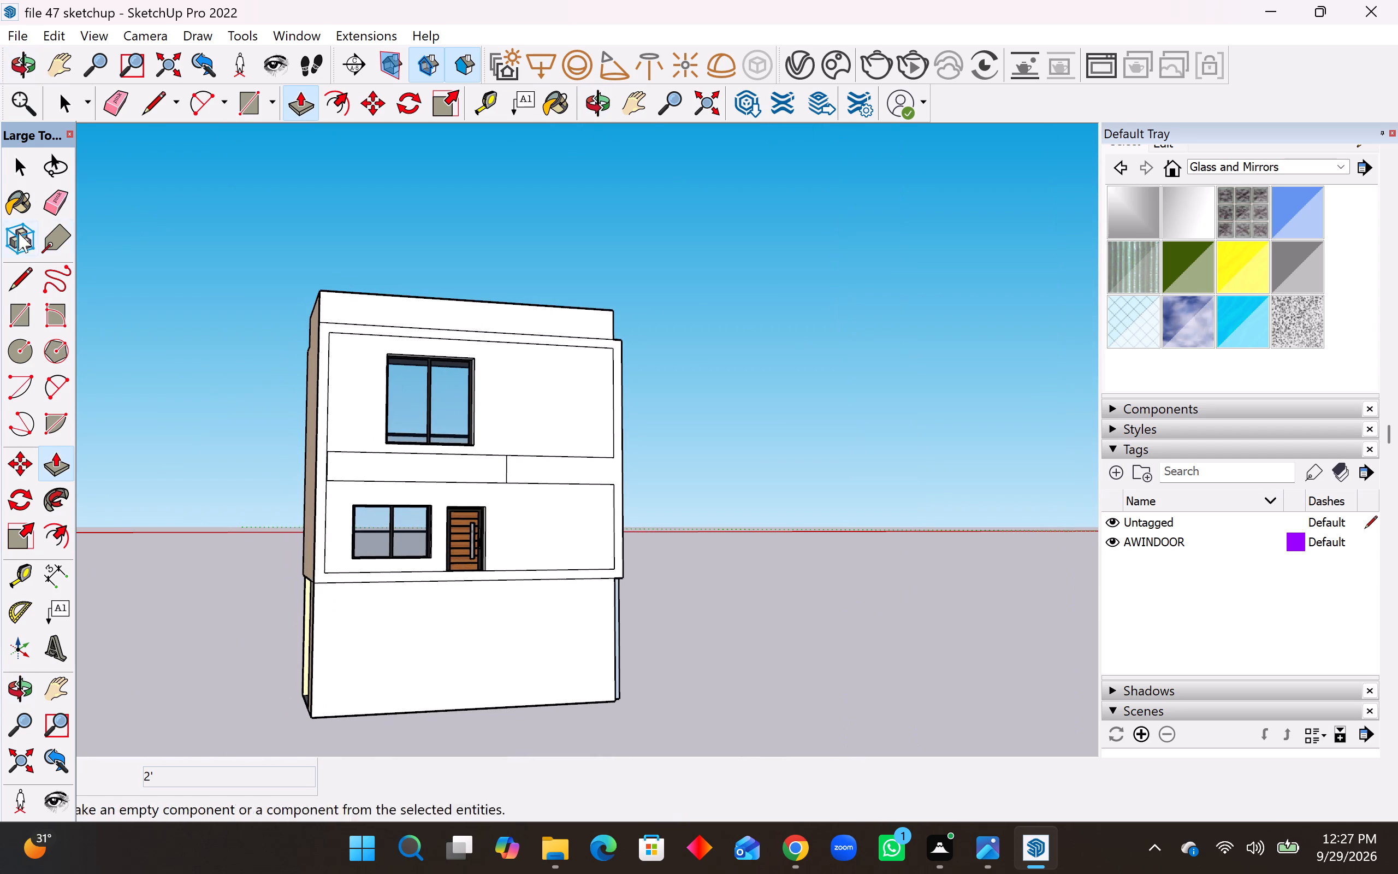
# Draw rectangles that close the upper window, middle-floor window and door openings in the rear wall.
pyautogui.click(23, 279)
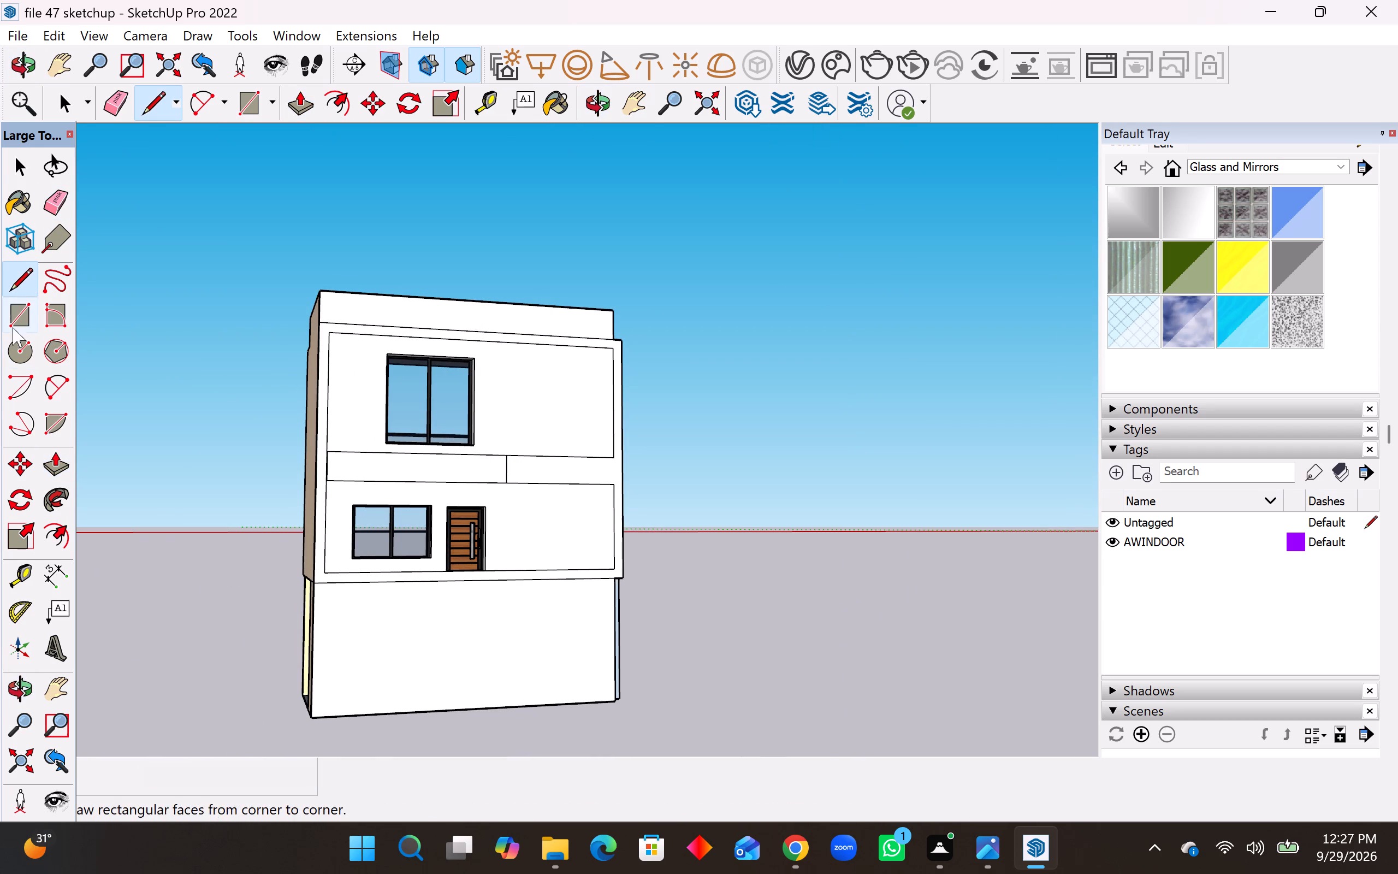
pyautogui.click(14, 312)
pyautogui.scroll(6, 466, 458)
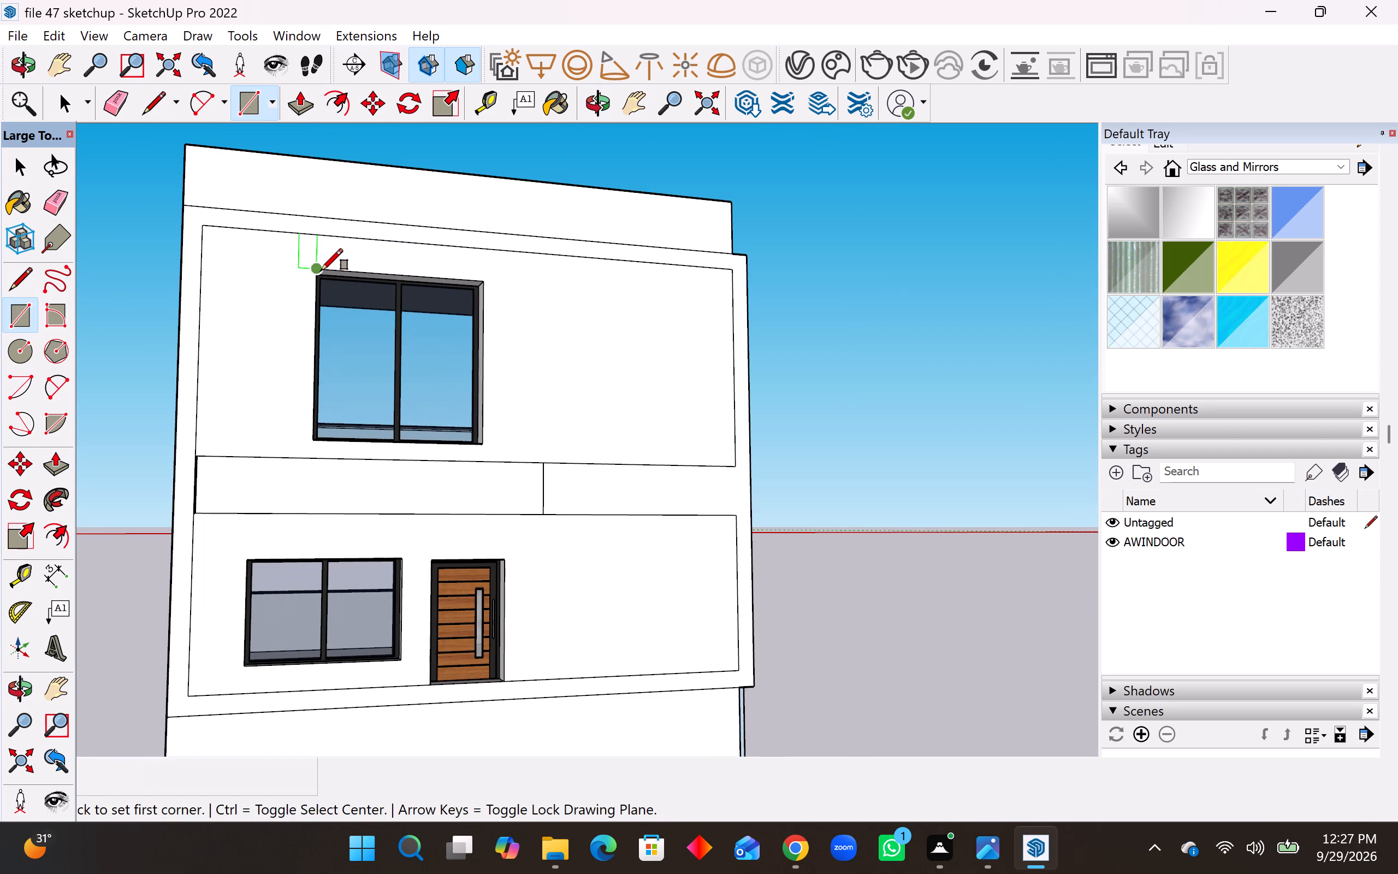
pyautogui.click(321, 270)
pyautogui.click(478, 444)
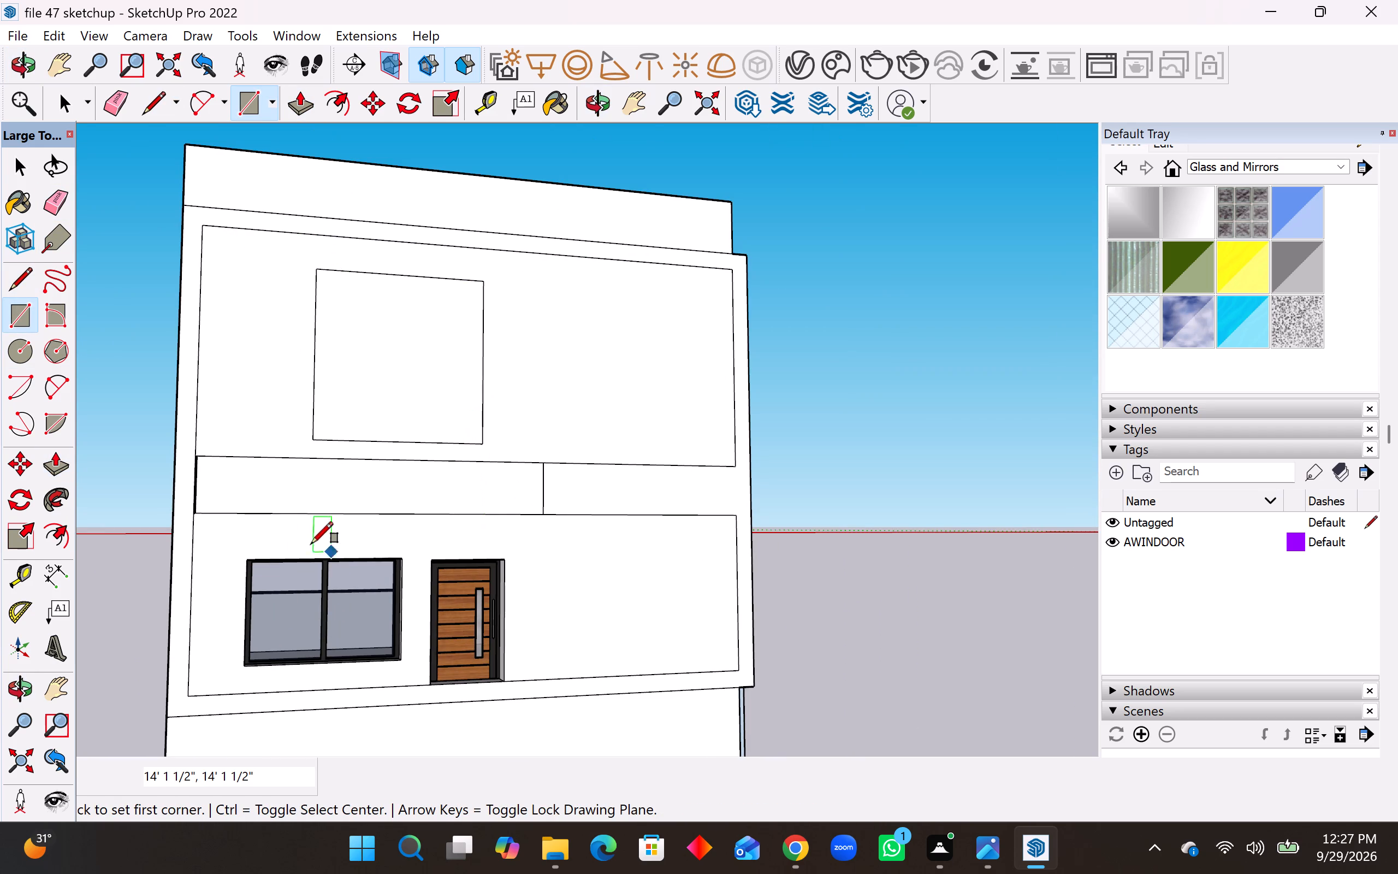
pyautogui.click(248, 561)
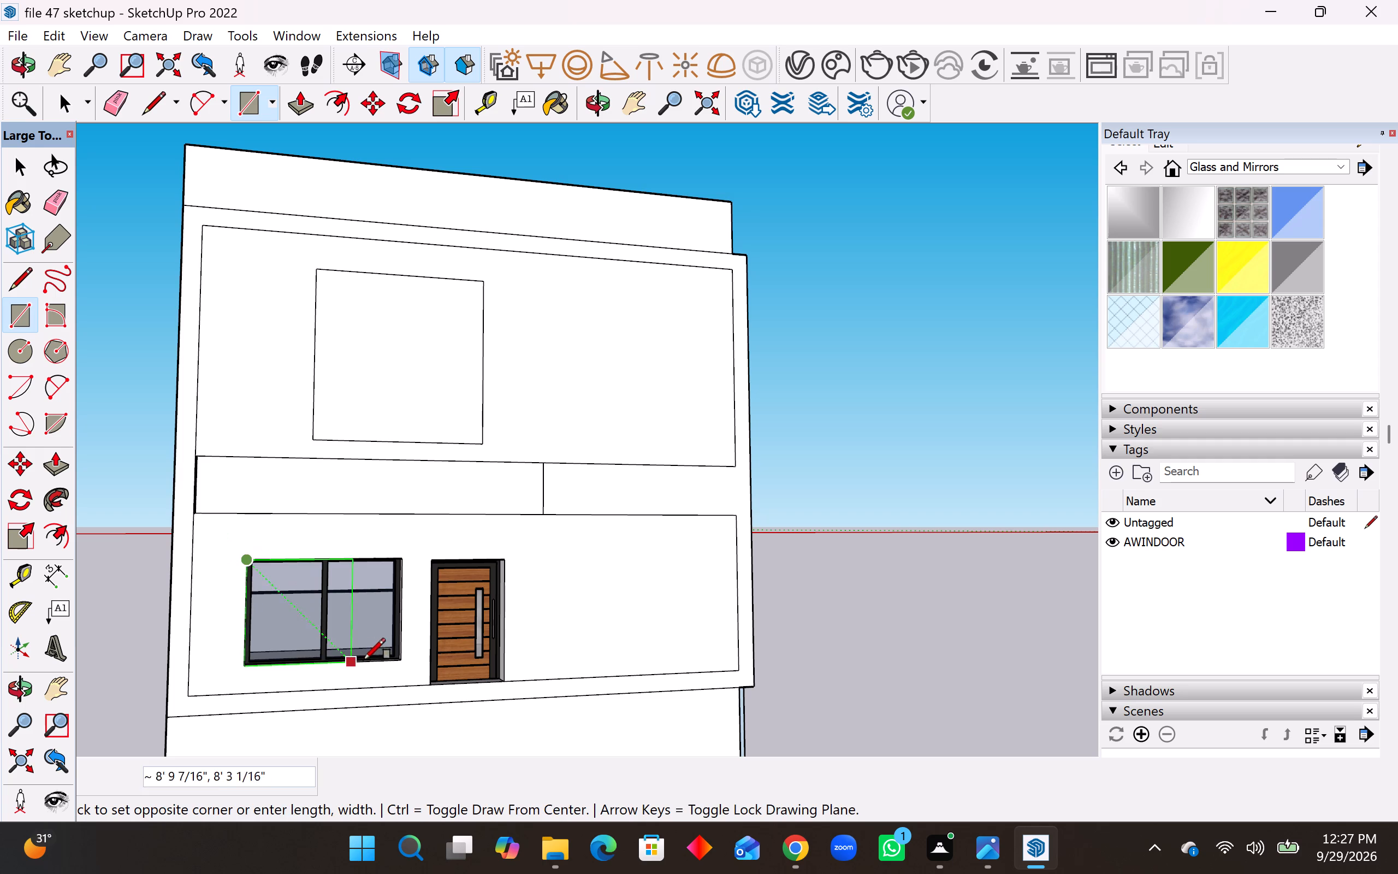
pyautogui.click(404, 659)
pyautogui.click(431, 560)
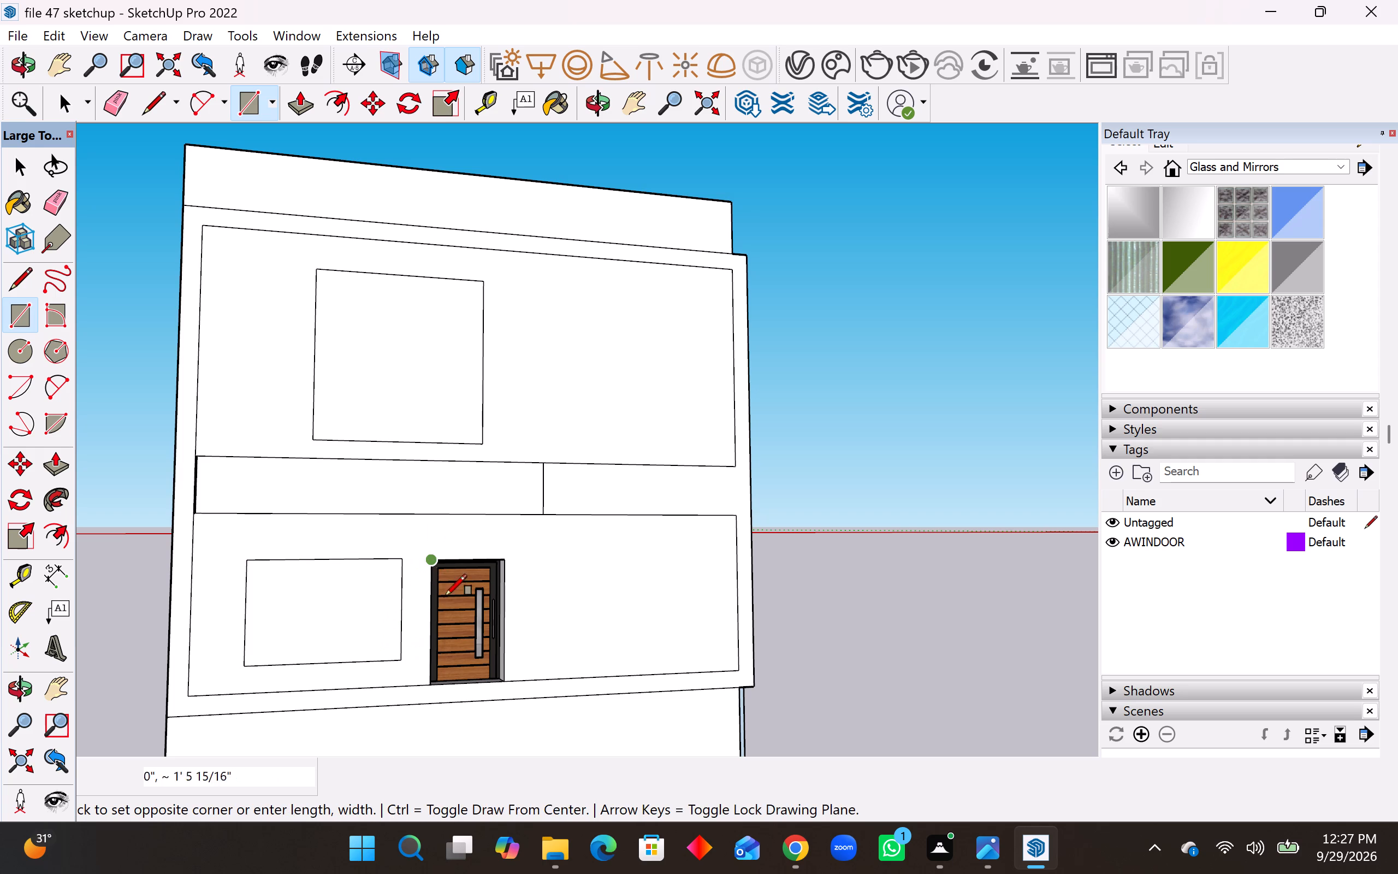
pyautogui.click(501, 681)
pyautogui.scroll(-5, 560, 677)
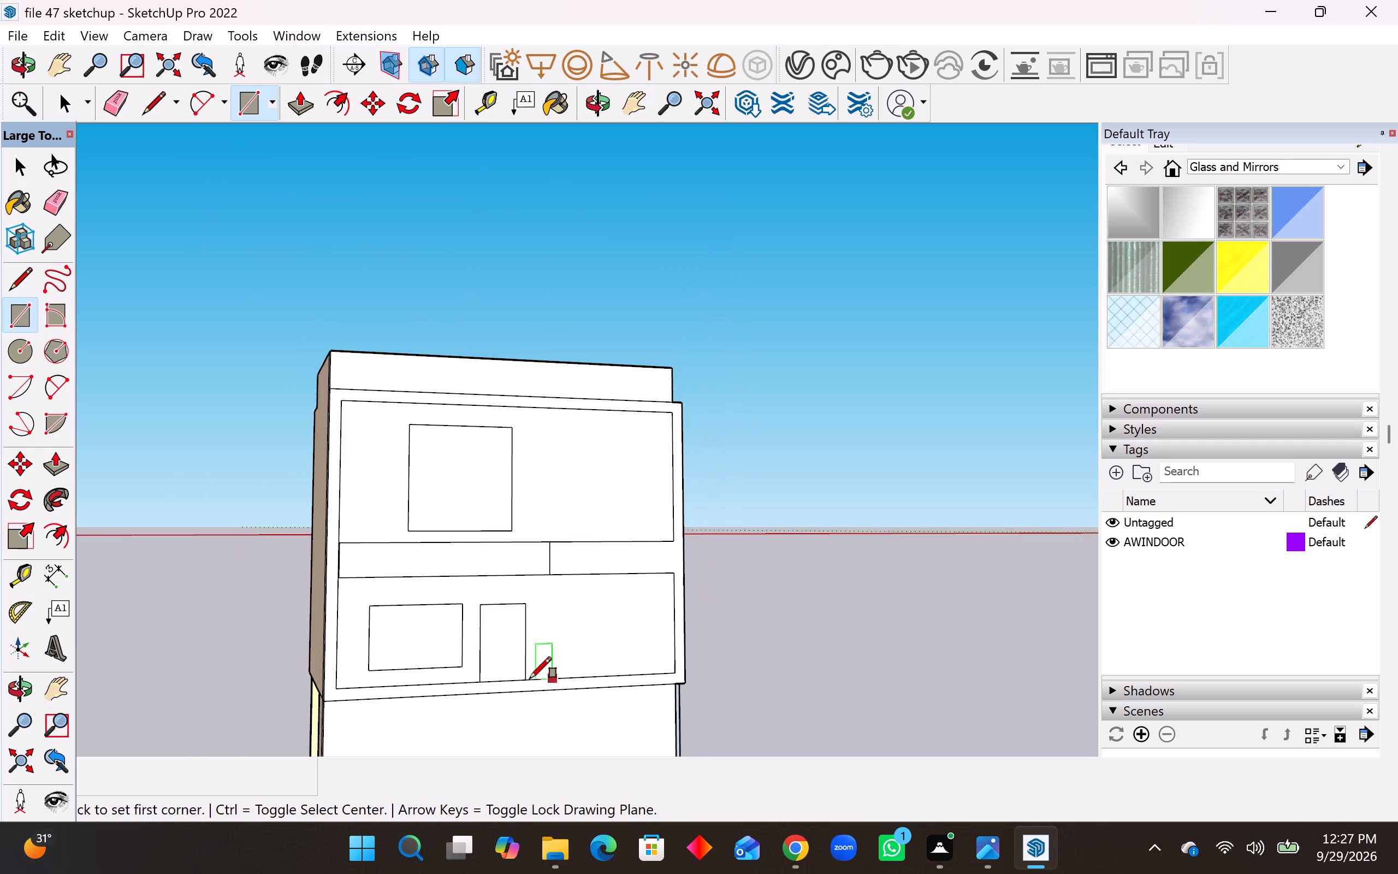
# Examine the closed rear wall, the sides and the complete front facade of the house.
pyautogui.moveTo(479, 667); pyautogui.dragTo(830, 642, button='middle')
pyautogui.moveTo(766, 615); pyautogui.dragTo(724, 623, button='middle')
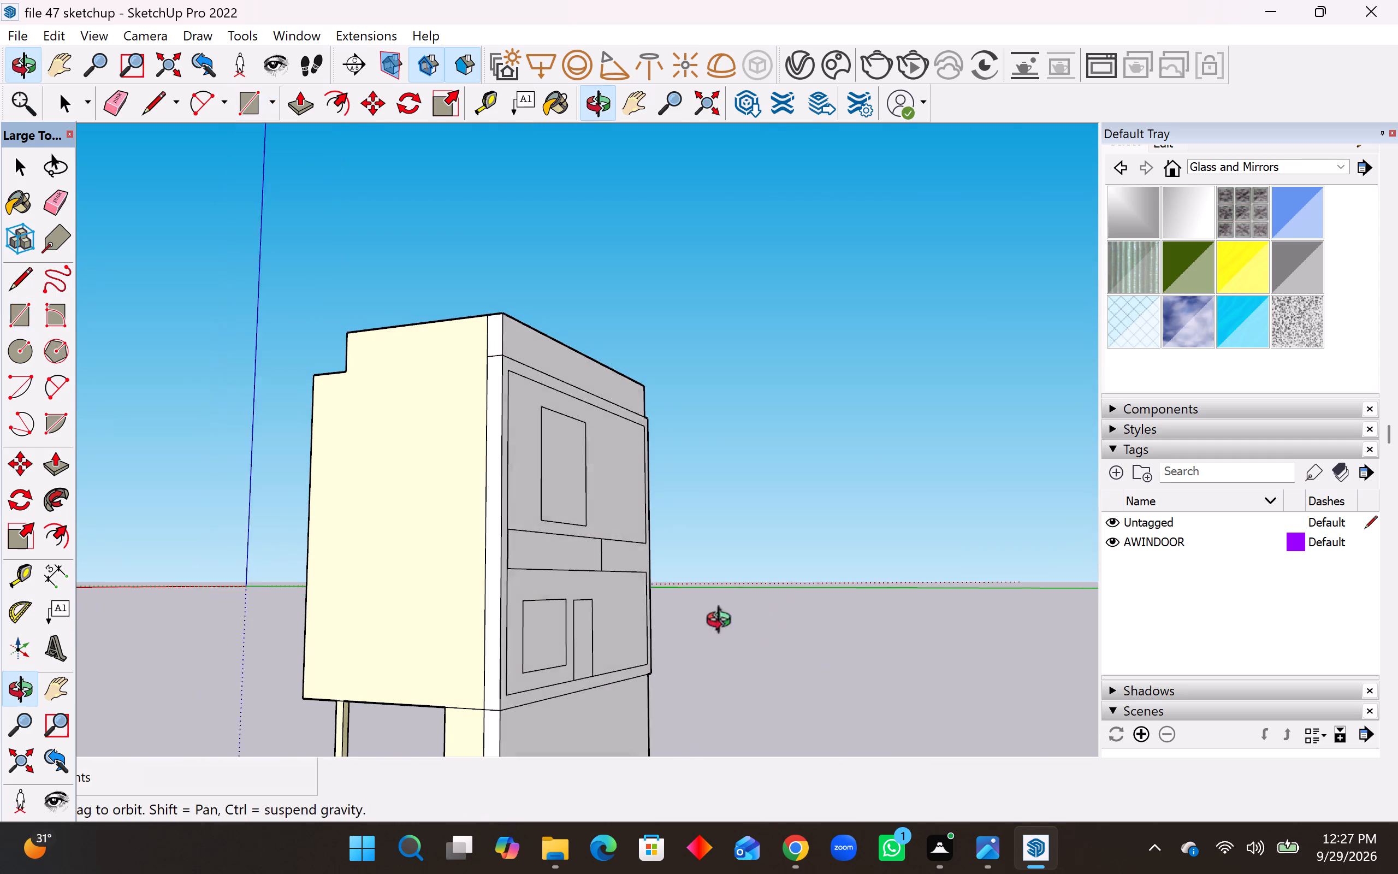
pyautogui.moveTo(724, 623); pyautogui.dragTo(696, 627, button='middle')
pyautogui.press('space')
pyautogui.scroll(-5, 520, 581)
pyautogui.moveTo(577, 610); pyautogui.dragTo(458, 615, button='middle')
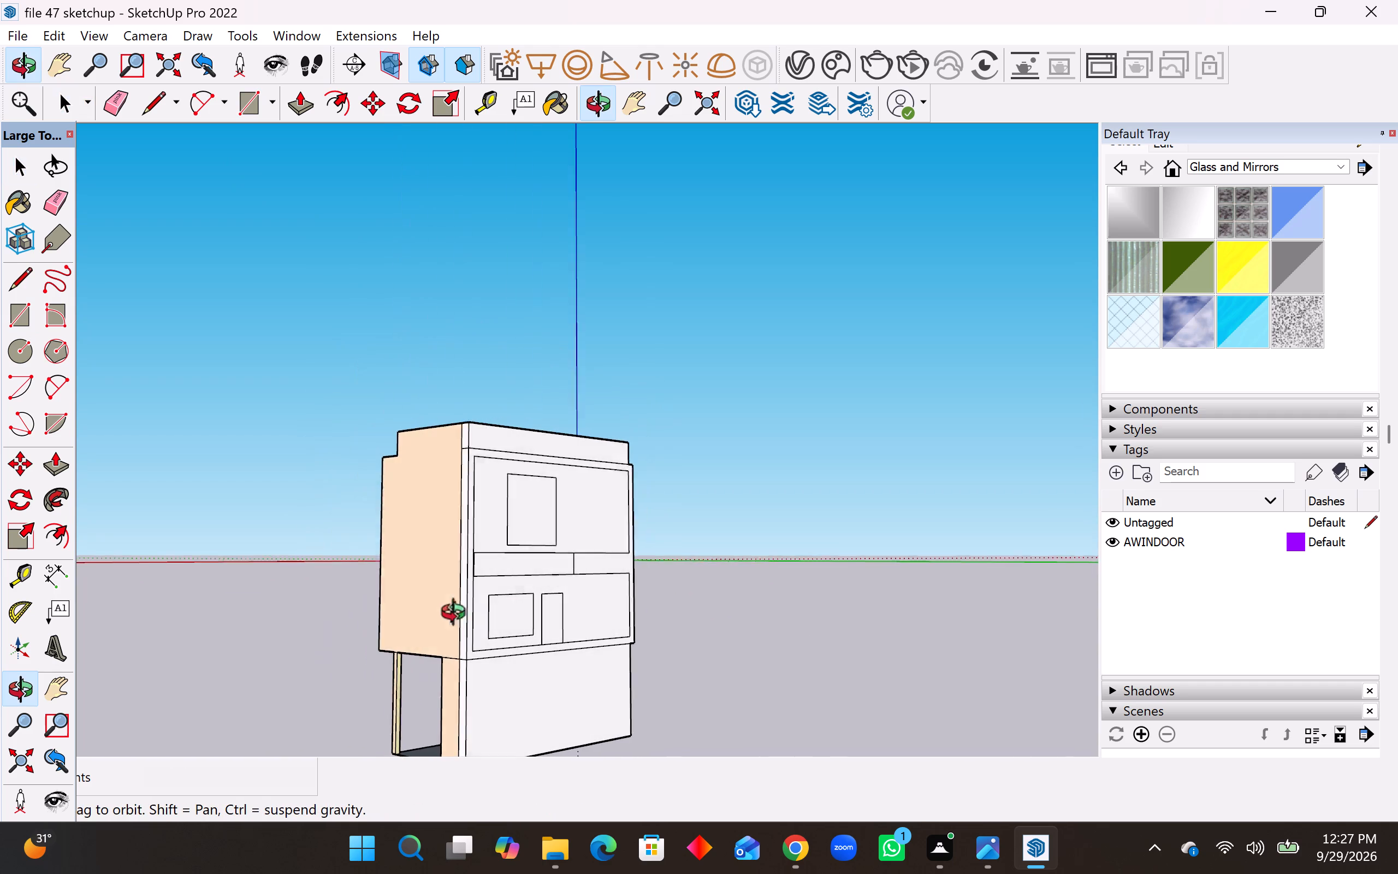
pyautogui.moveTo(458, 615); pyautogui.dragTo(384, 627, button='middle')
pyautogui.moveTo(428, 565); pyautogui.dragTo(921, 579, button='middle')
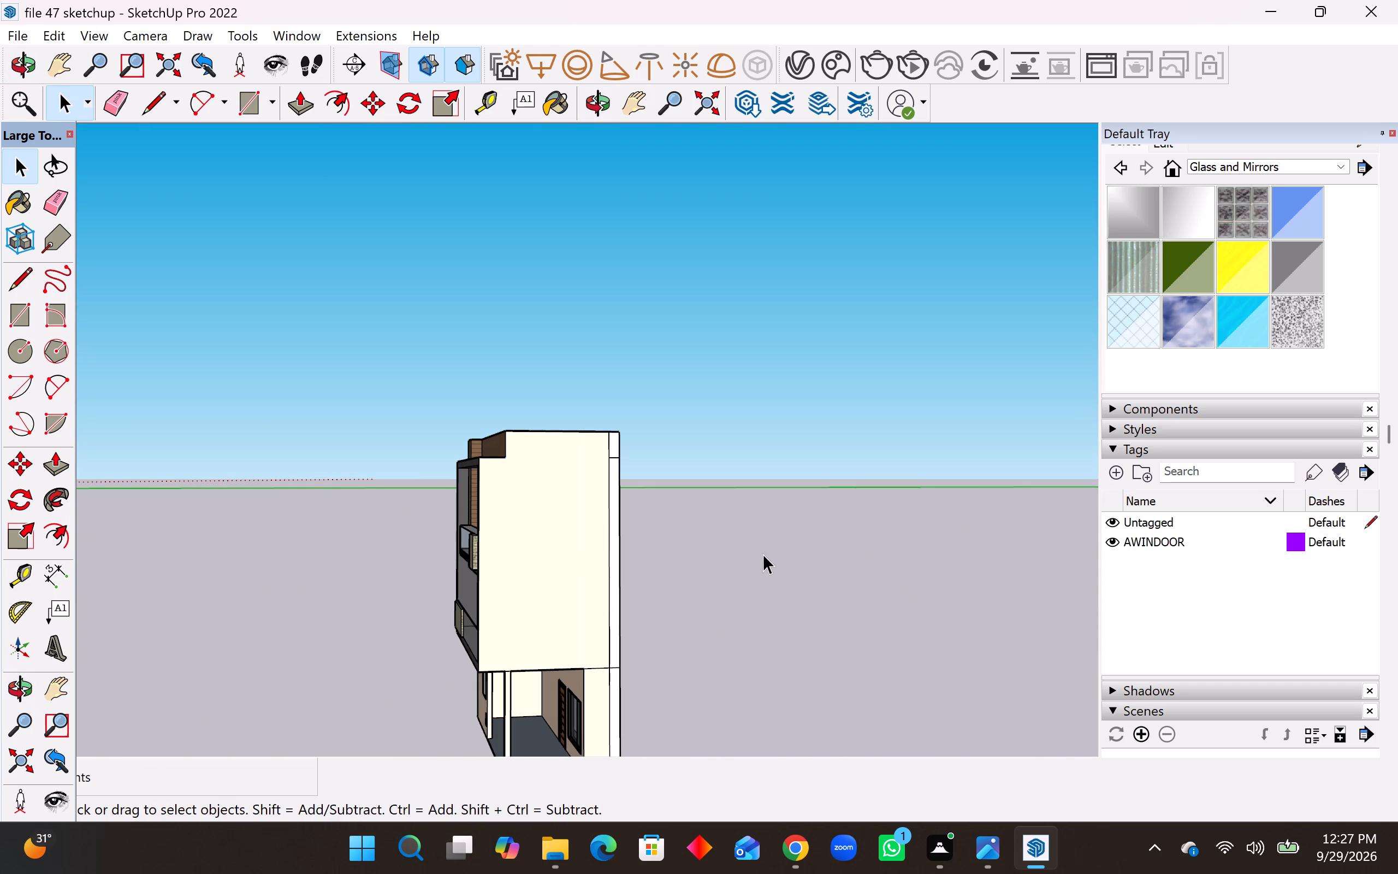
pyautogui.moveTo(346, 565); pyautogui.dragTo(937, 587, button='middle')
pyautogui.scroll(5, 712, 546)
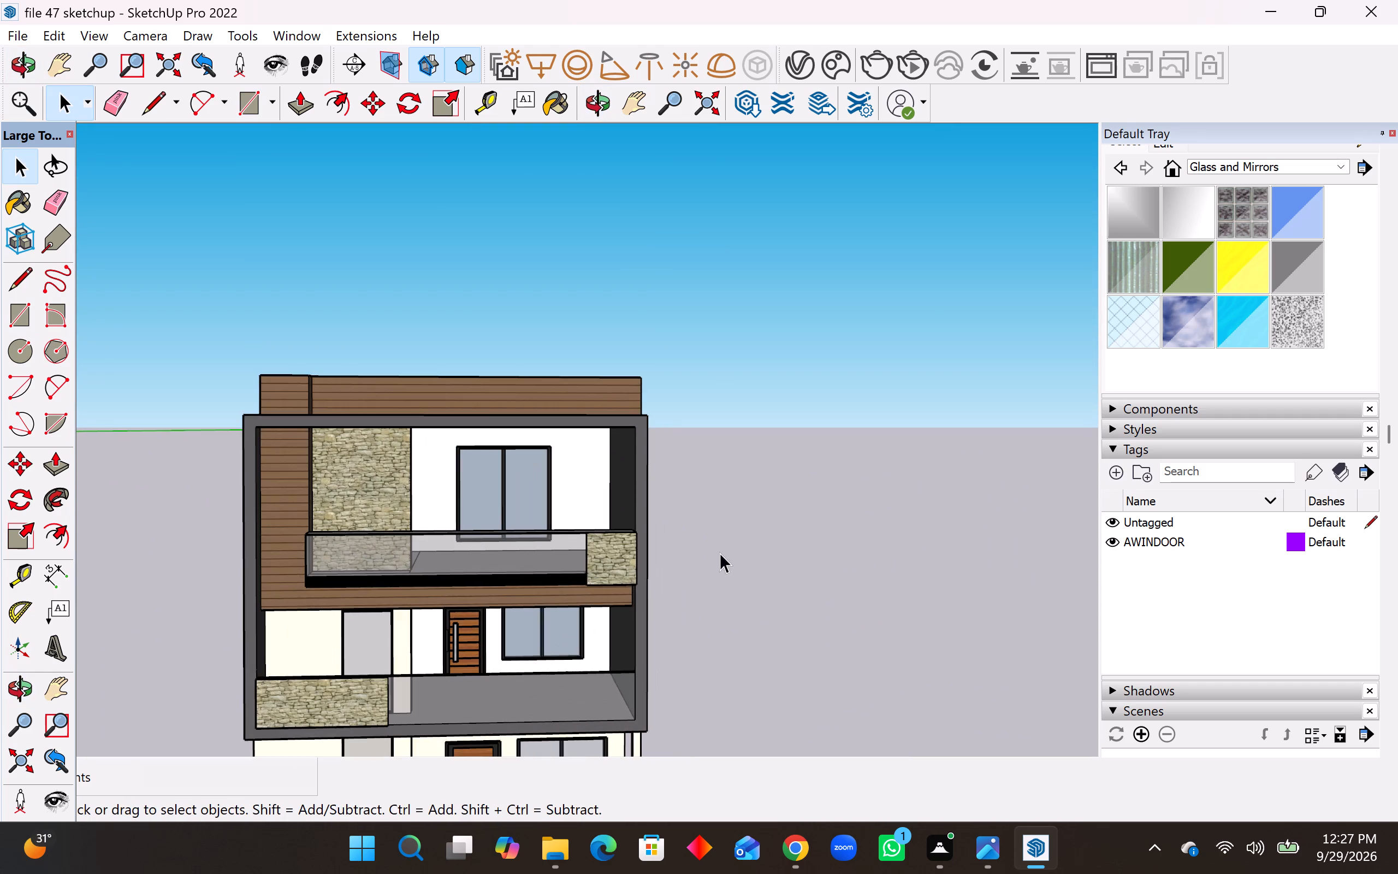
pyautogui.moveTo(722, 559); pyautogui.dragTo(694, 547, button='middle')
pyautogui.scroll(-5, 725, 533)
pyautogui.scroll(-4, 680, 547)
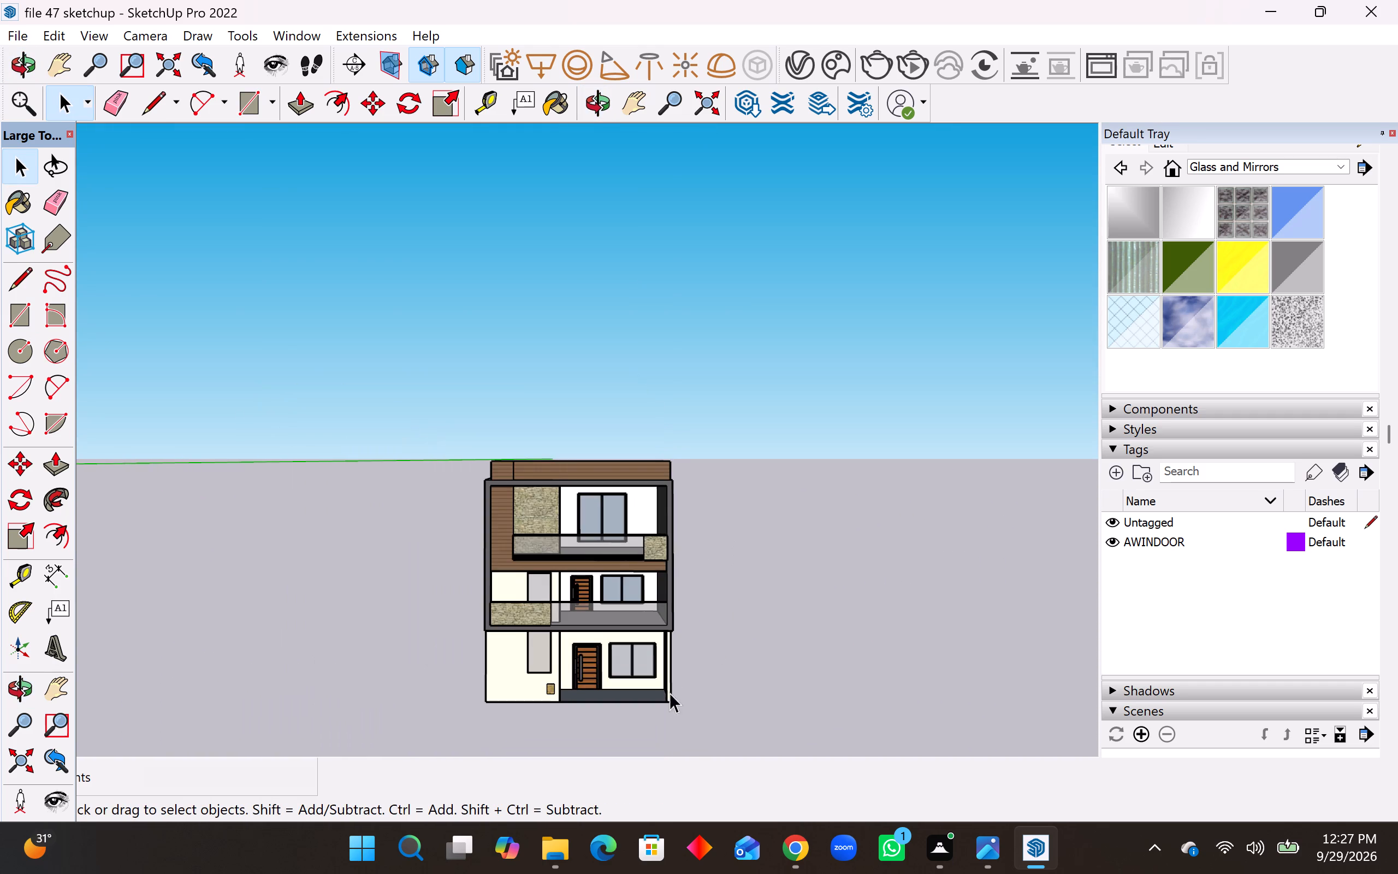
pyautogui.scroll(7, 658, 699)
pyautogui.moveTo(691, 692); pyautogui.dragTo(703, 705, button='middle')
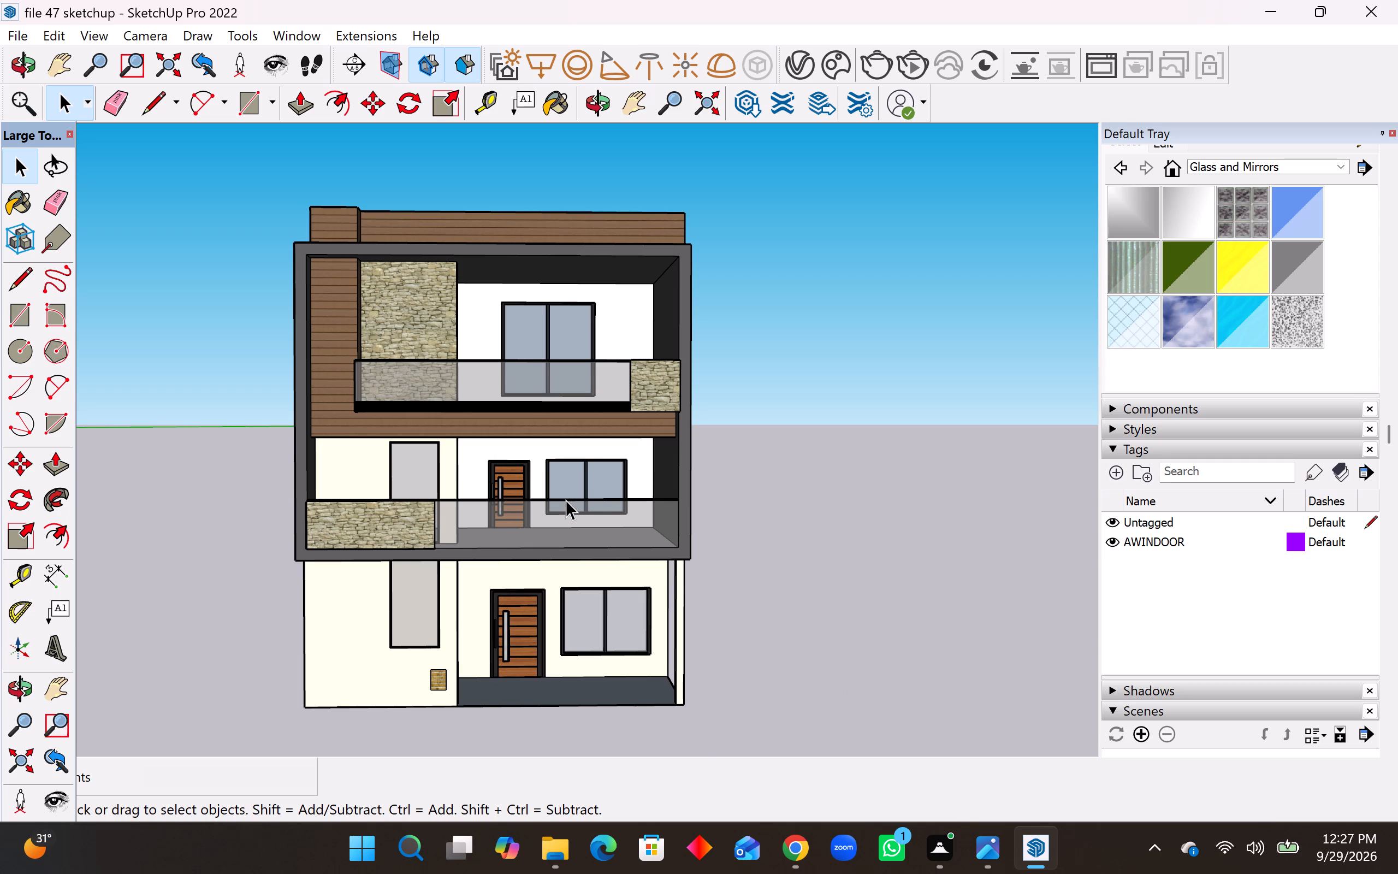
pyautogui.scroll(-3, 566, 500)
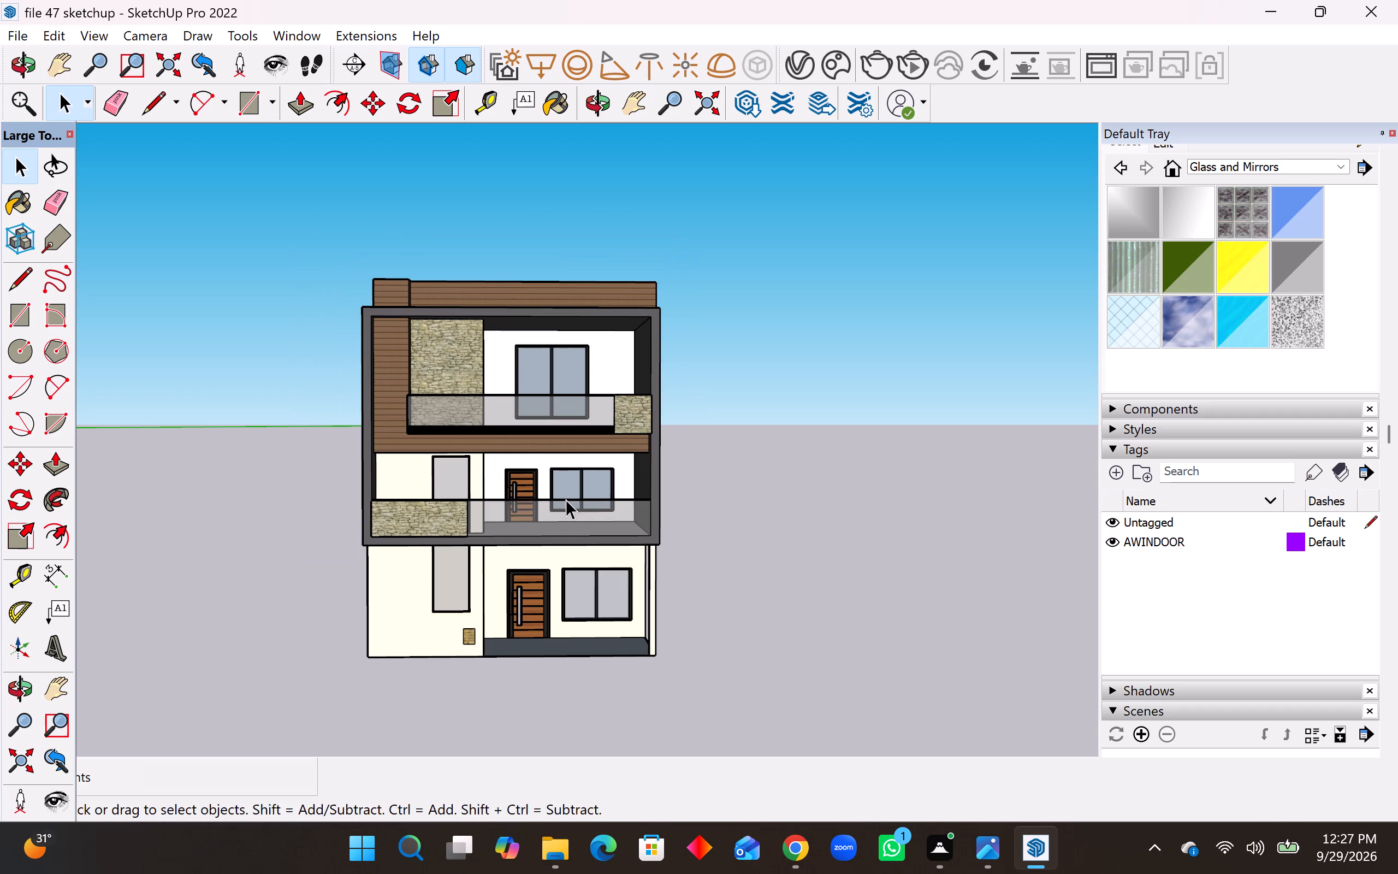
pyautogui.moveTo(566, 499); pyautogui.dragTo(576, 470, button='middle')
pyautogui.middleClick(585, 442)
pyautogui.scroll(4, 517, 301)
pyautogui.scroll(-2, 534, 309)
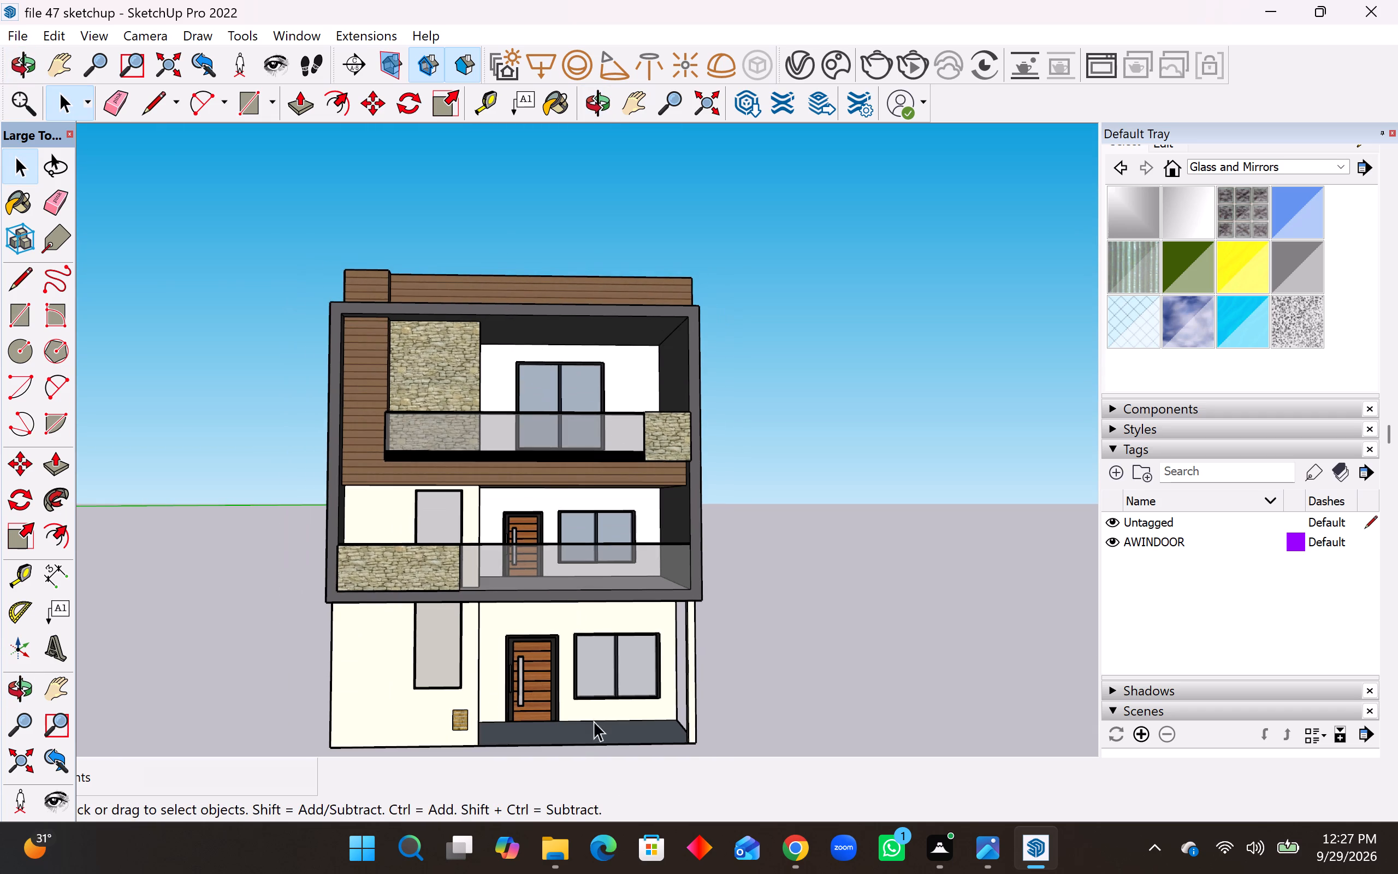
pyautogui.scroll(2, 619, 747)
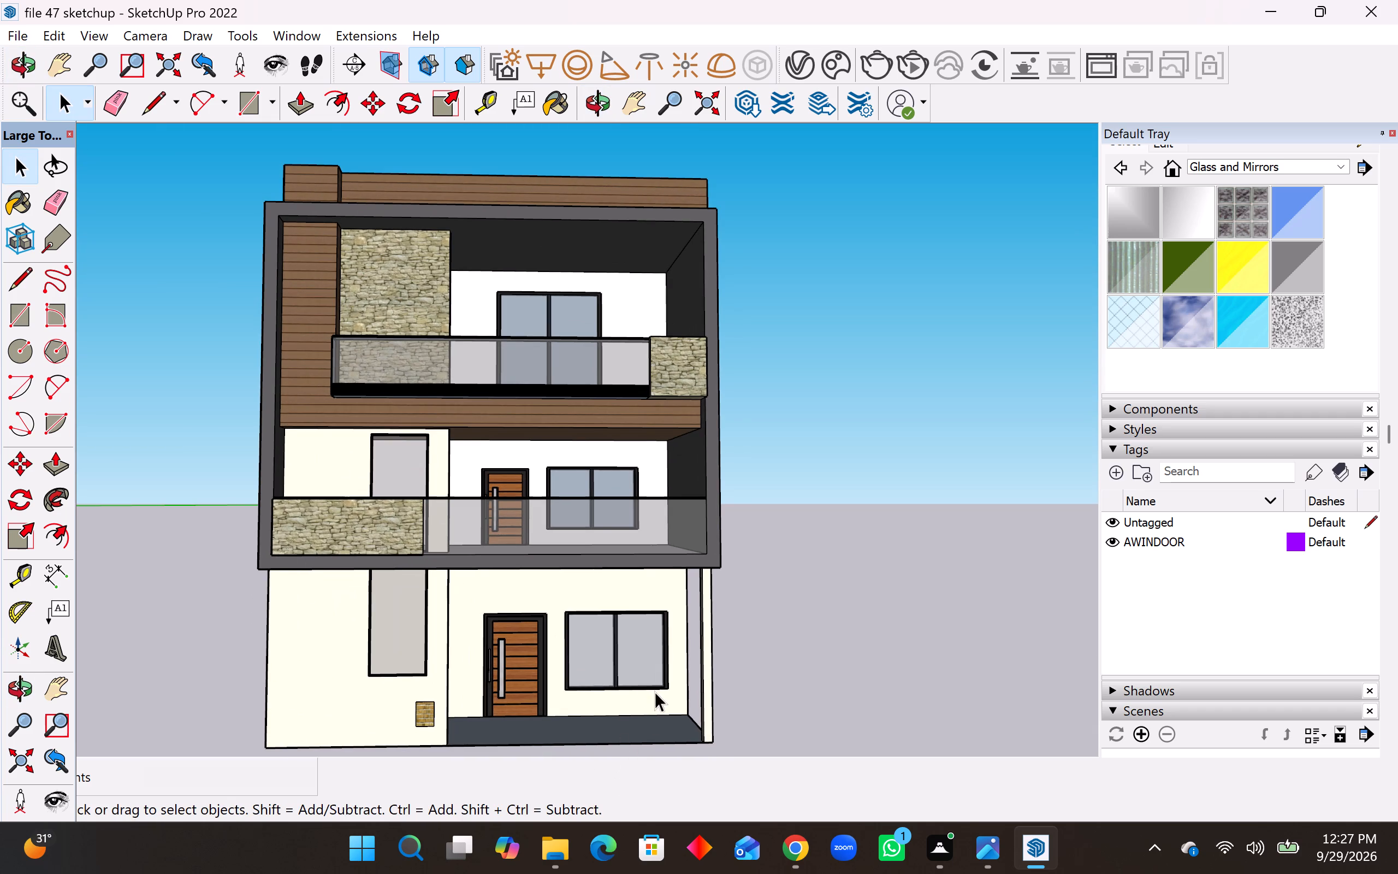
pyautogui.middleClick(656, 692)
pyautogui.middleClick(668, 690)
pyautogui.scroll(-1, 814, 615)
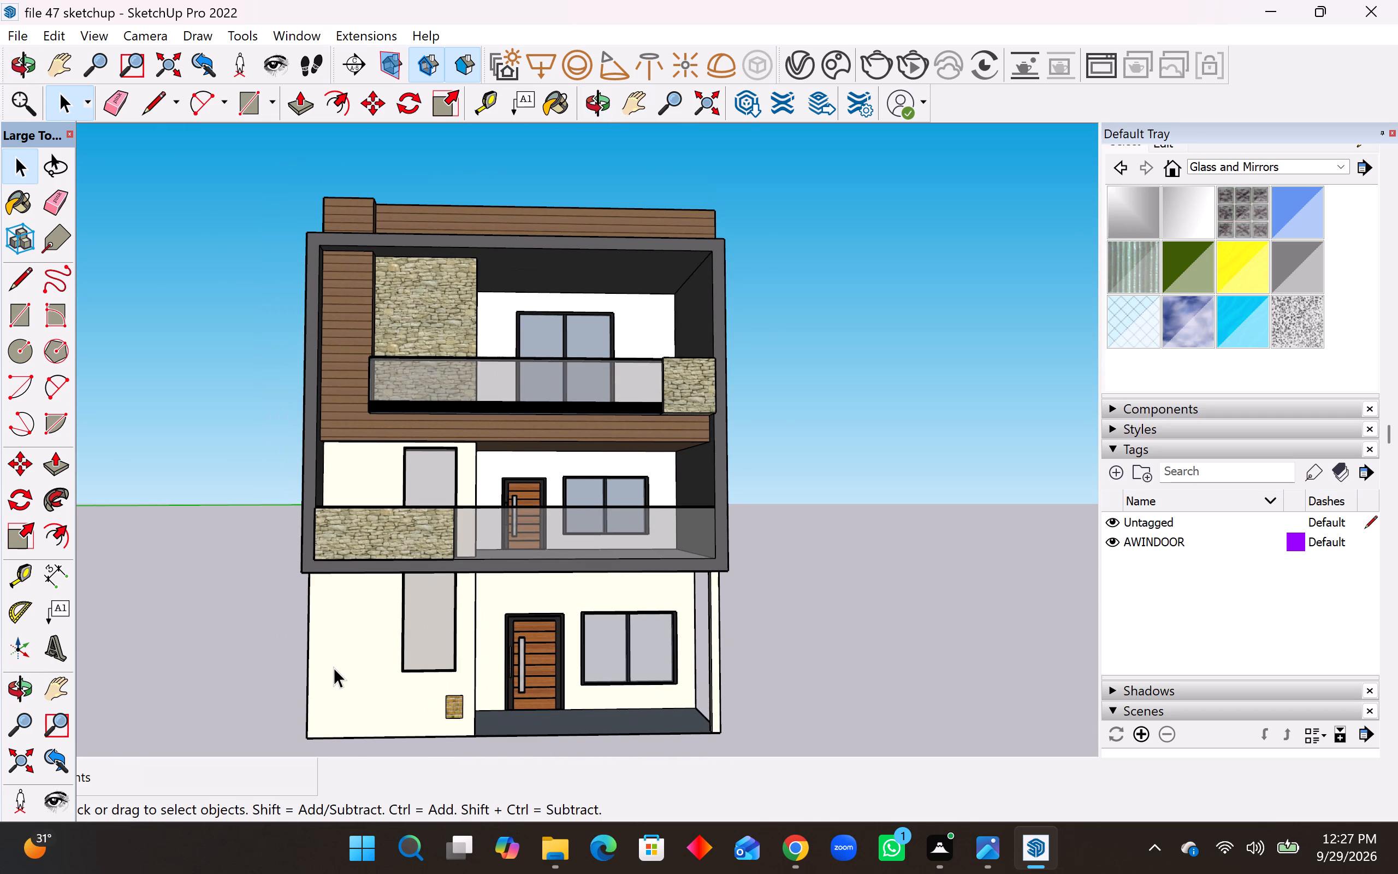
pyautogui.scroll(2, 333, 668)
pyautogui.scroll(-1, 336, 668)
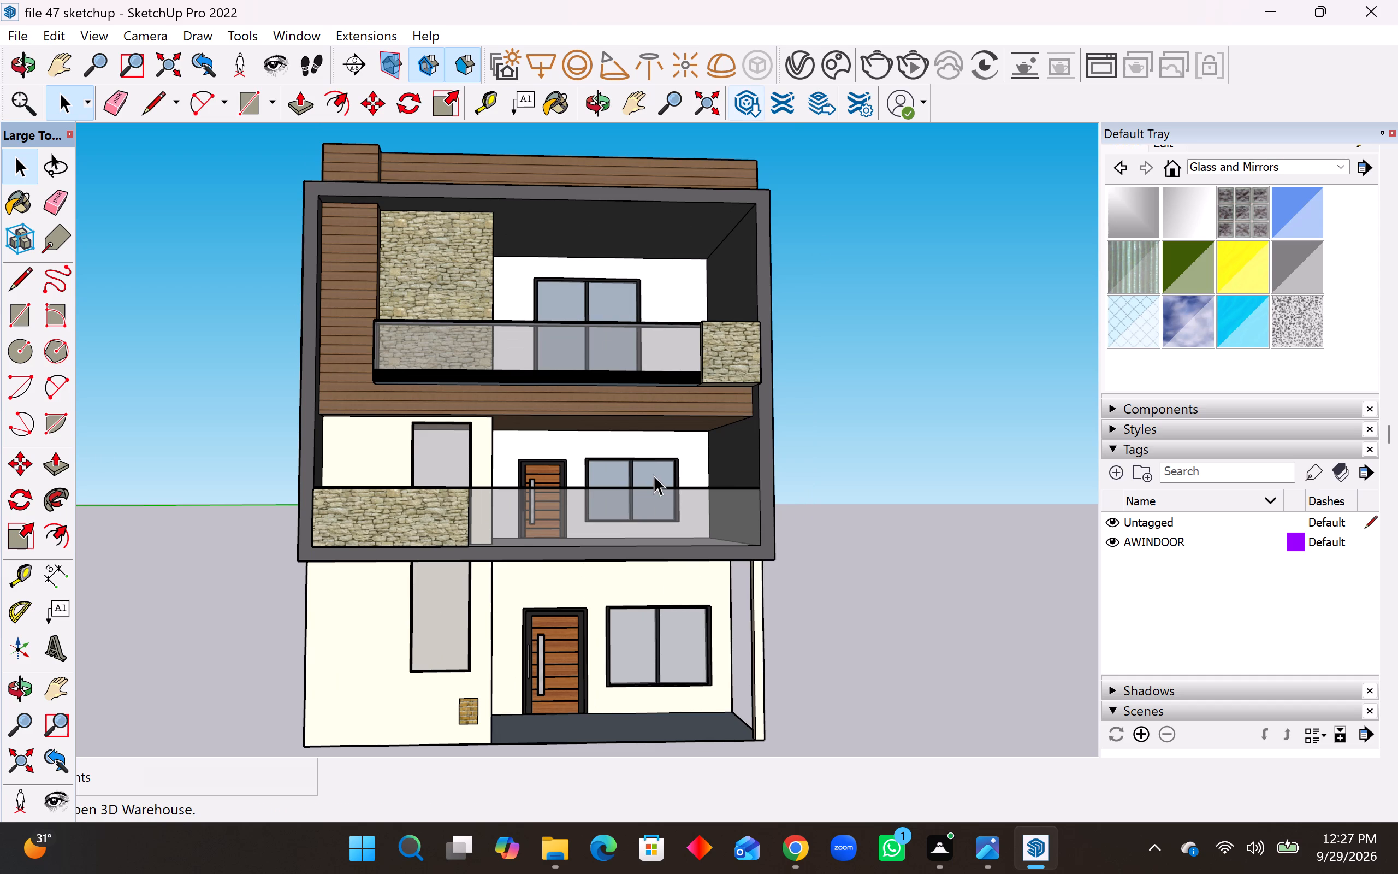
# Extrude the large underside face of the house's base 3' downward with Push/Pull, creating a new starting face.
pyautogui.scroll(-4, 654, 476)
pyautogui.moveTo(662, 532); pyautogui.dragTo(647, 379, button='middle')
pyautogui.moveTo(623, 602); pyautogui.dragTo(639, 454, button='middle')
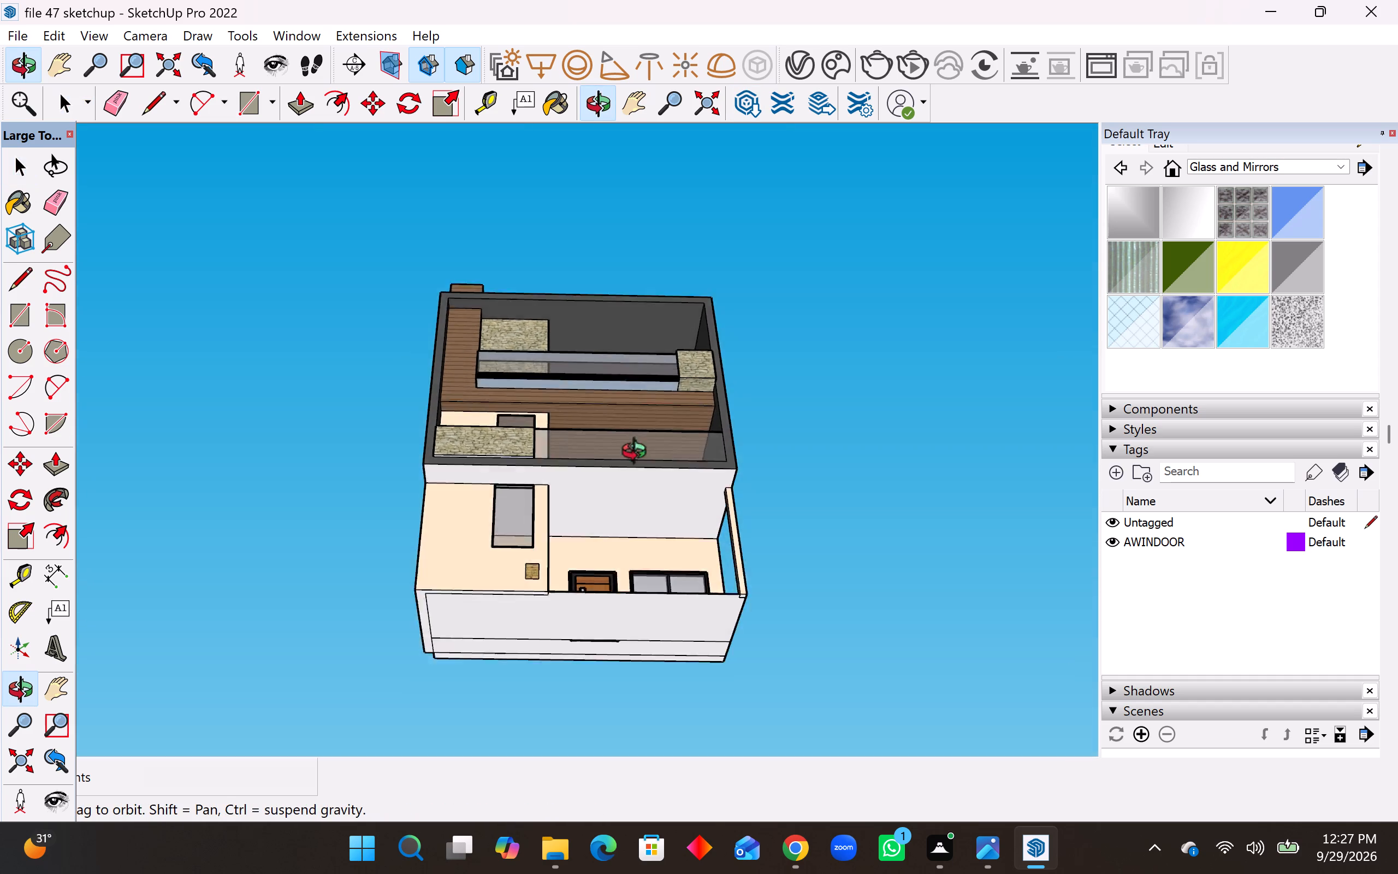
pyautogui.moveTo(639, 454); pyautogui.dragTo(673, 354, button='middle')
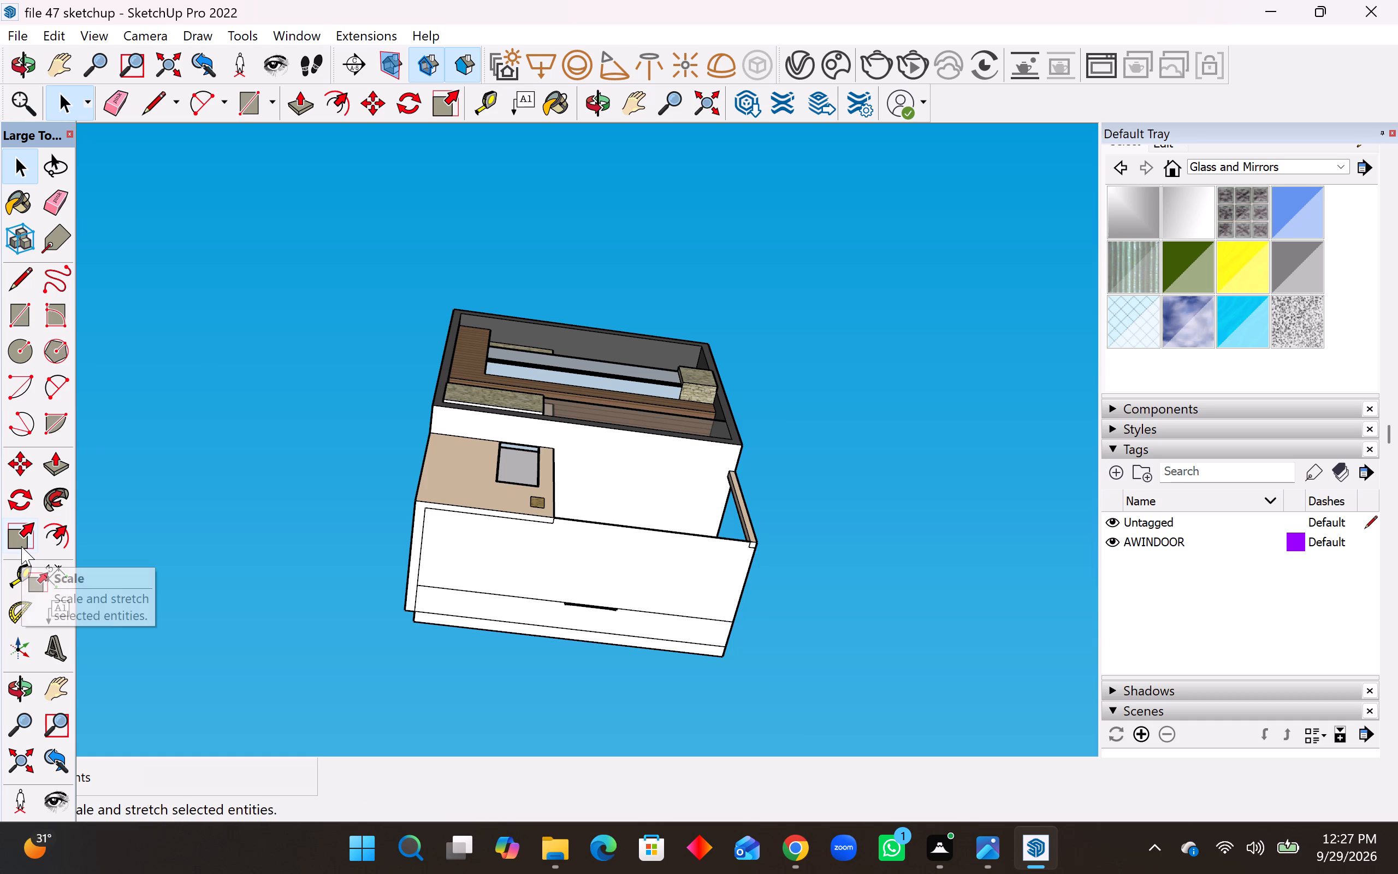
pyautogui.click(21, 540)
pyautogui.click(57, 457)
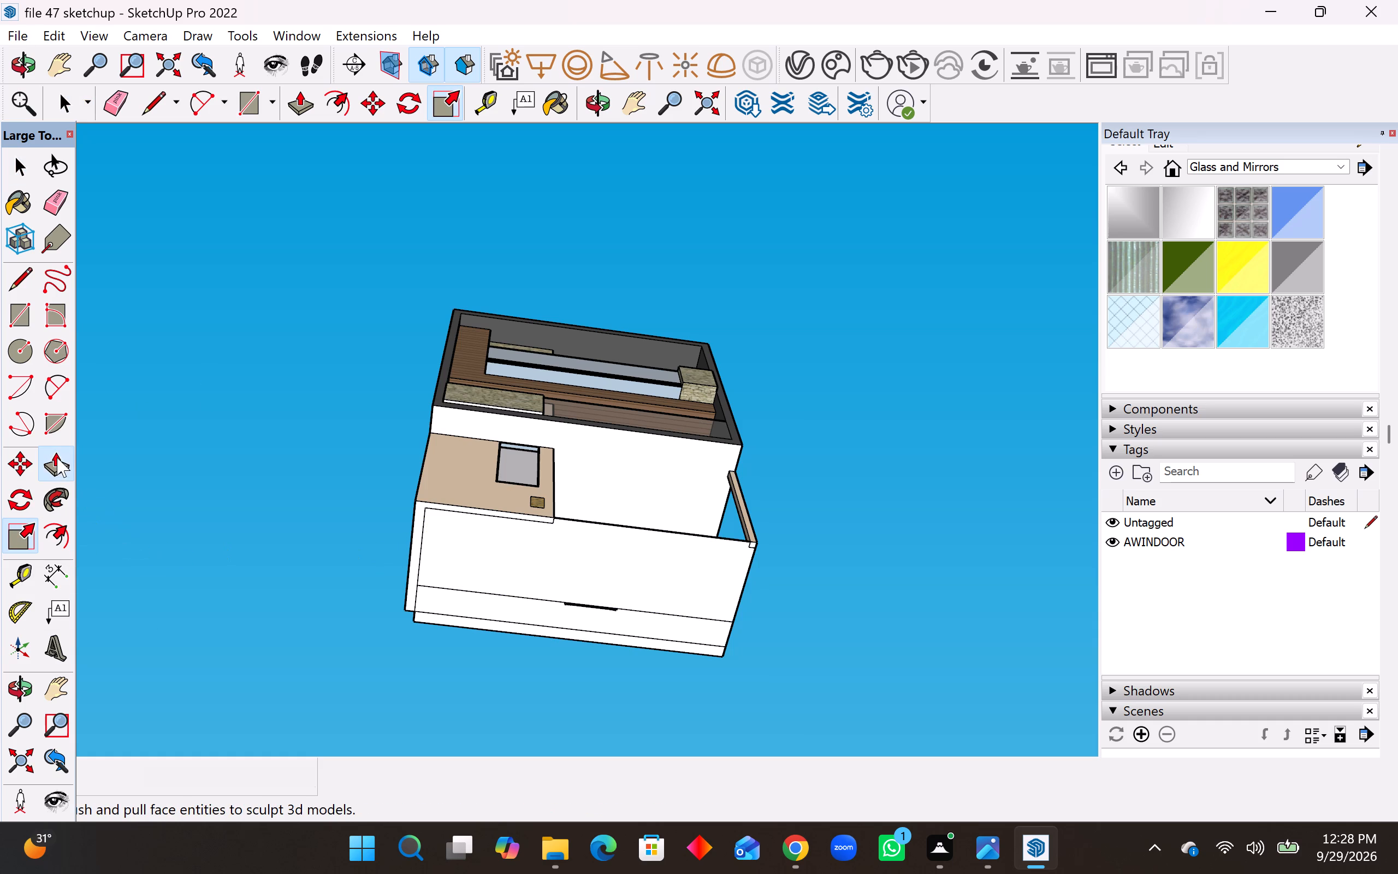
pyautogui.scroll(4, 605, 562)
pyautogui.click(605, 562)
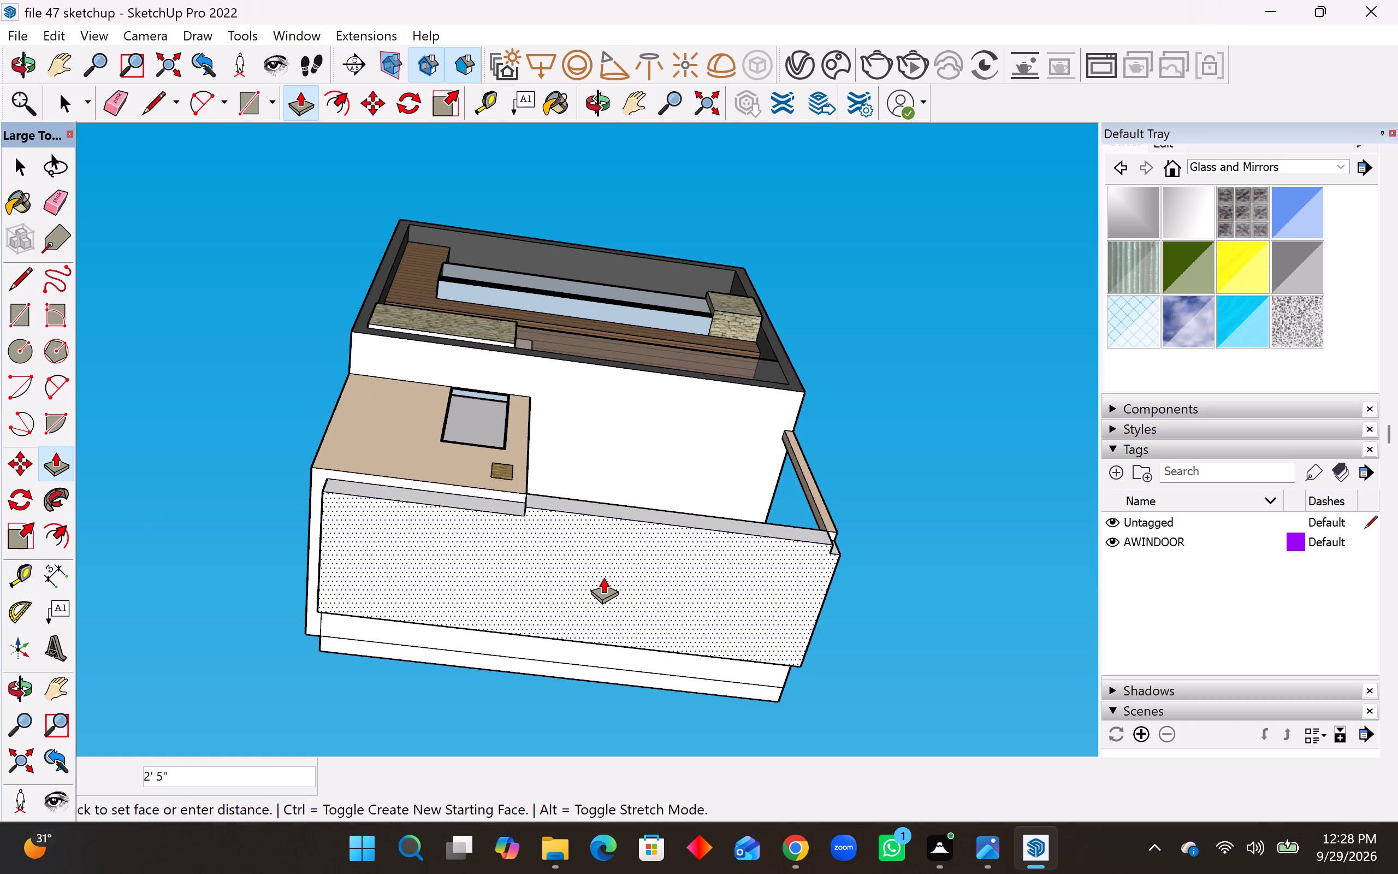
pyautogui.moveTo(602, 577); pyautogui.dragTo(605, 795, button='middle')
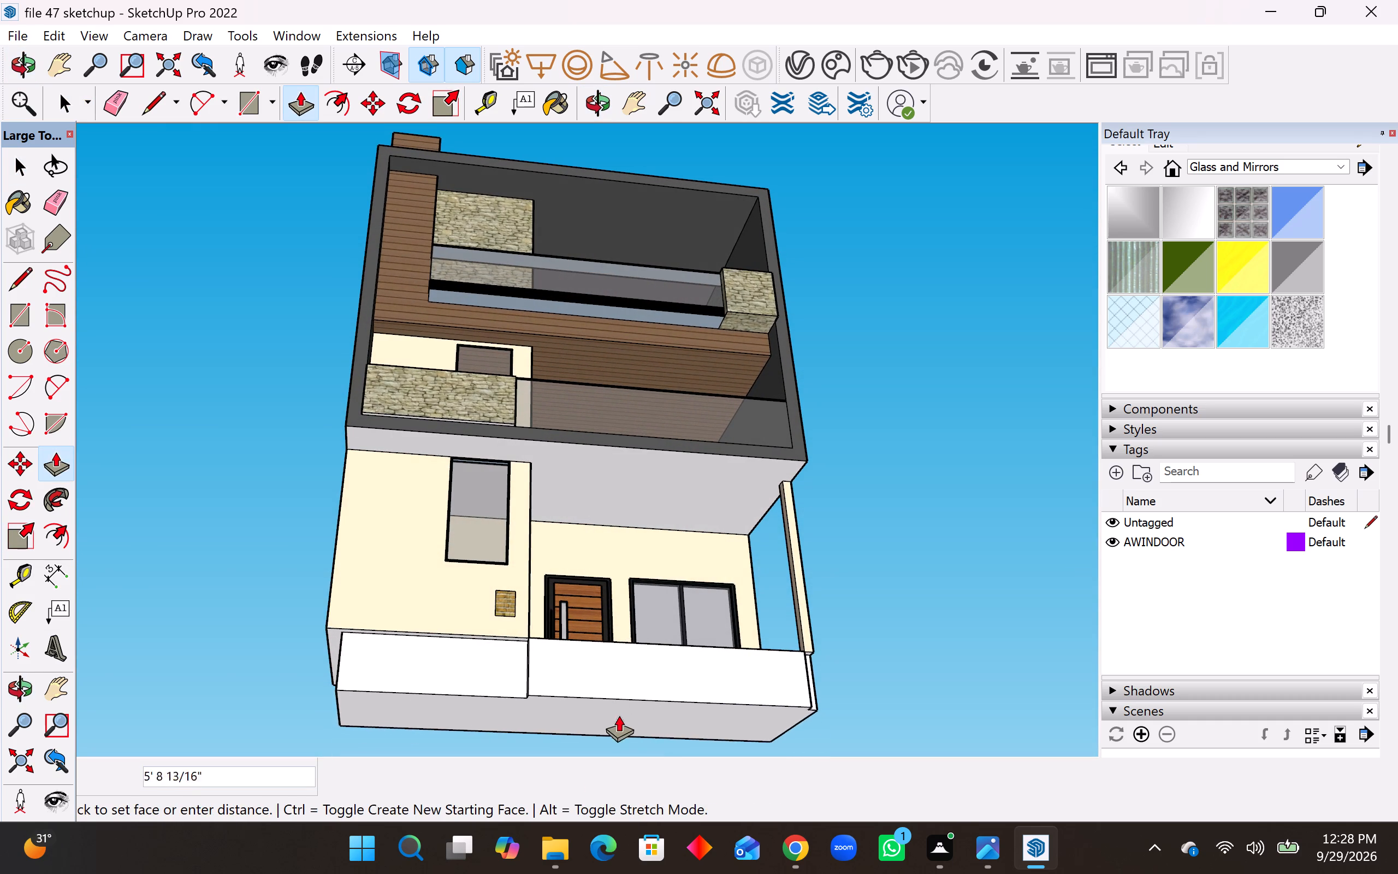
pyautogui.moveTo(619, 715); pyautogui.dragTo(620, 846, button='middle')
pyautogui.moveTo(602, 747); pyautogui.dragTo(605, 805, button='middle')
pyautogui.middleClick(605, 805)
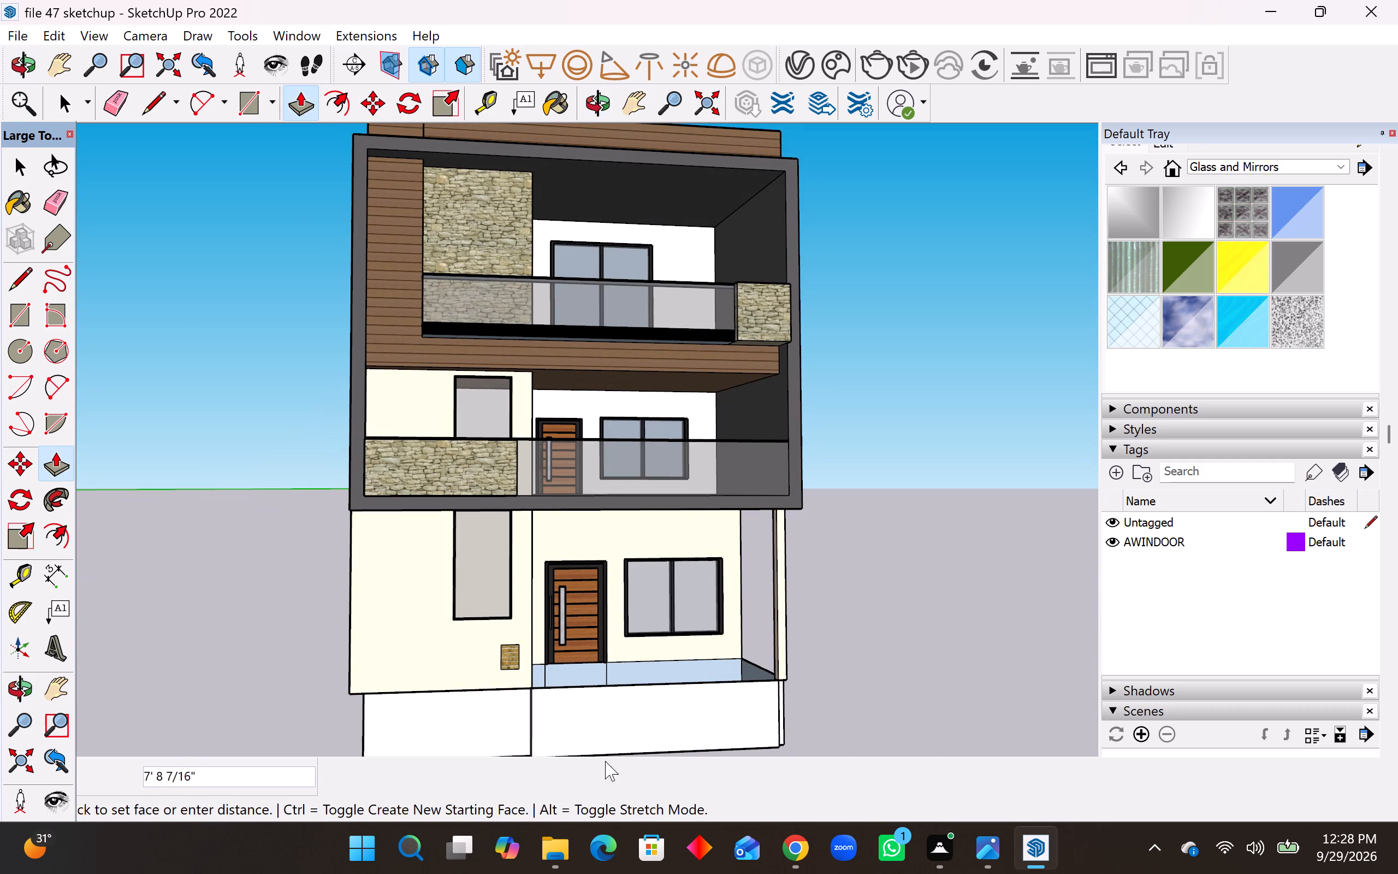
pyautogui.moveTo(603, 729); pyautogui.dragTo(601, 474, button='middle')
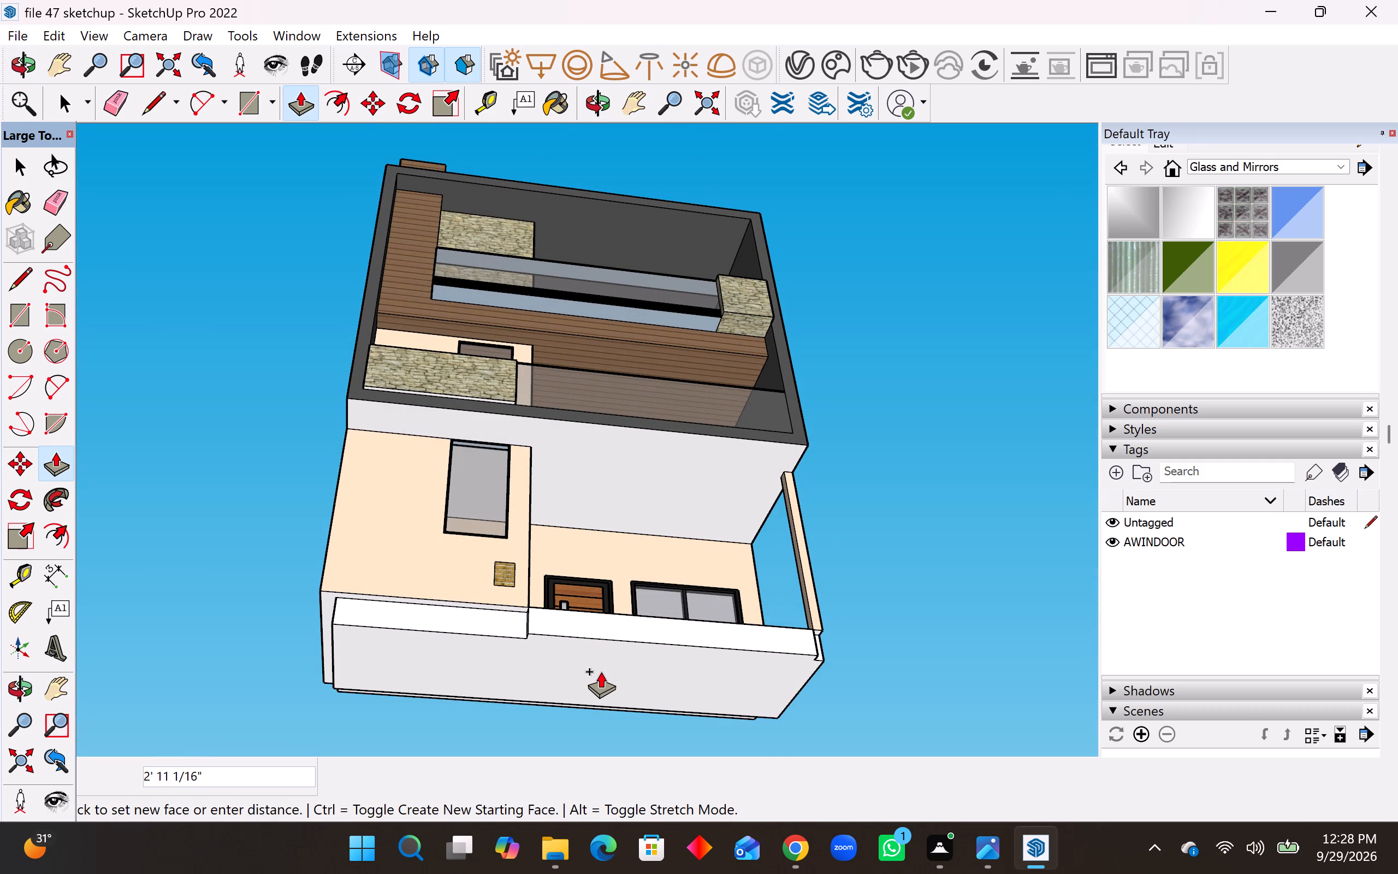
pyautogui.write("3'")
pyautogui.press('Return')
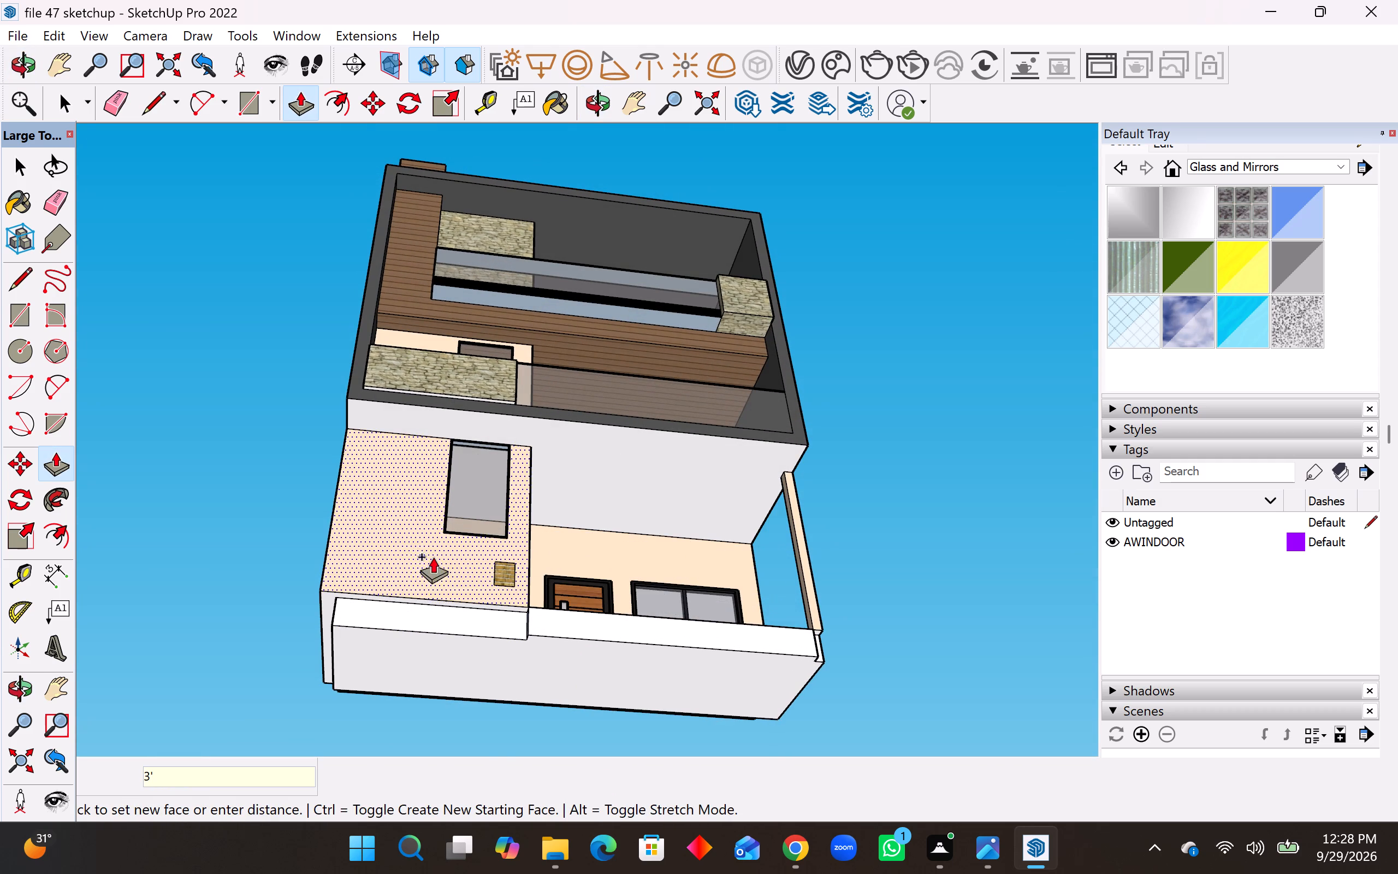
# Push/Pull the recessed side-and-front strip and the inner rear strip of the underside down flush with the 3' base.
pyautogui.moveTo(514, 668); pyautogui.dragTo(498, 482, button='middle')
pyautogui.scroll(2, 303, 500)
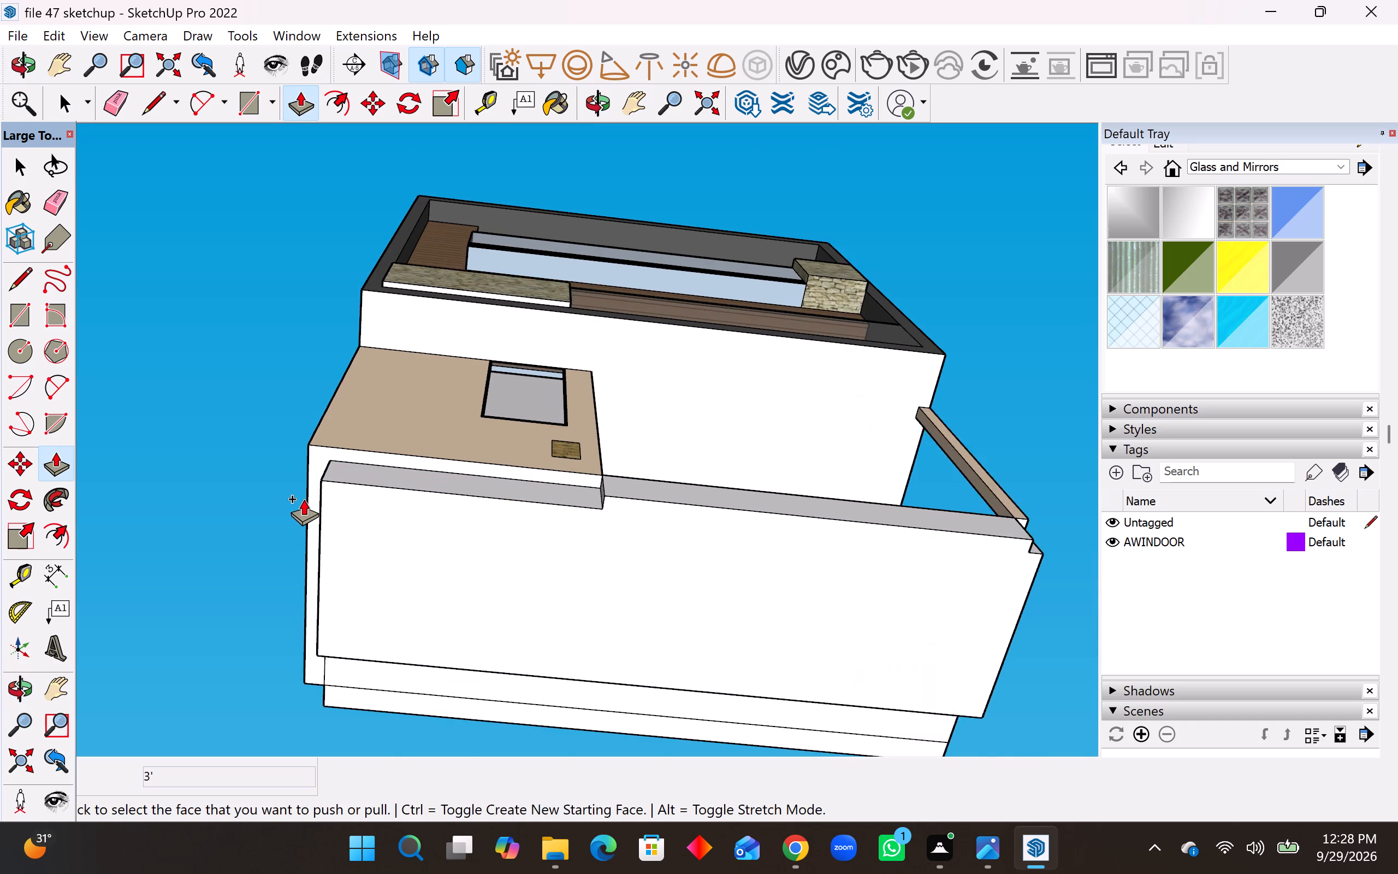
pyautogui.scroll(2, 304, 499)
pyautogui.click(312, 488)
pyautogui.click(328, 501)
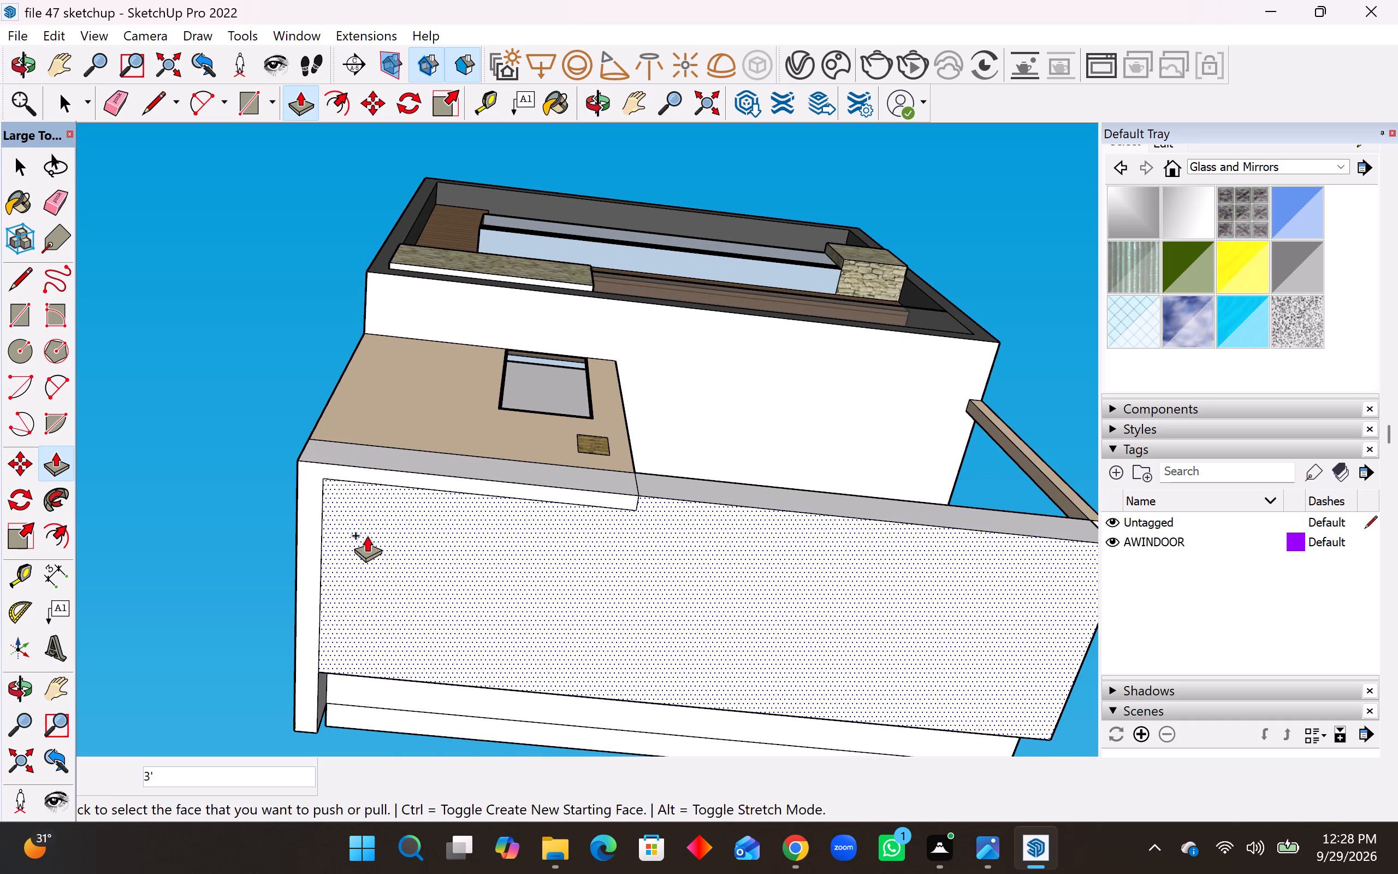
pyautogui.moveTo(589, 711); pyautogui.dragTo(587, 666, button='middle')
pyautogui.click(572, 674)
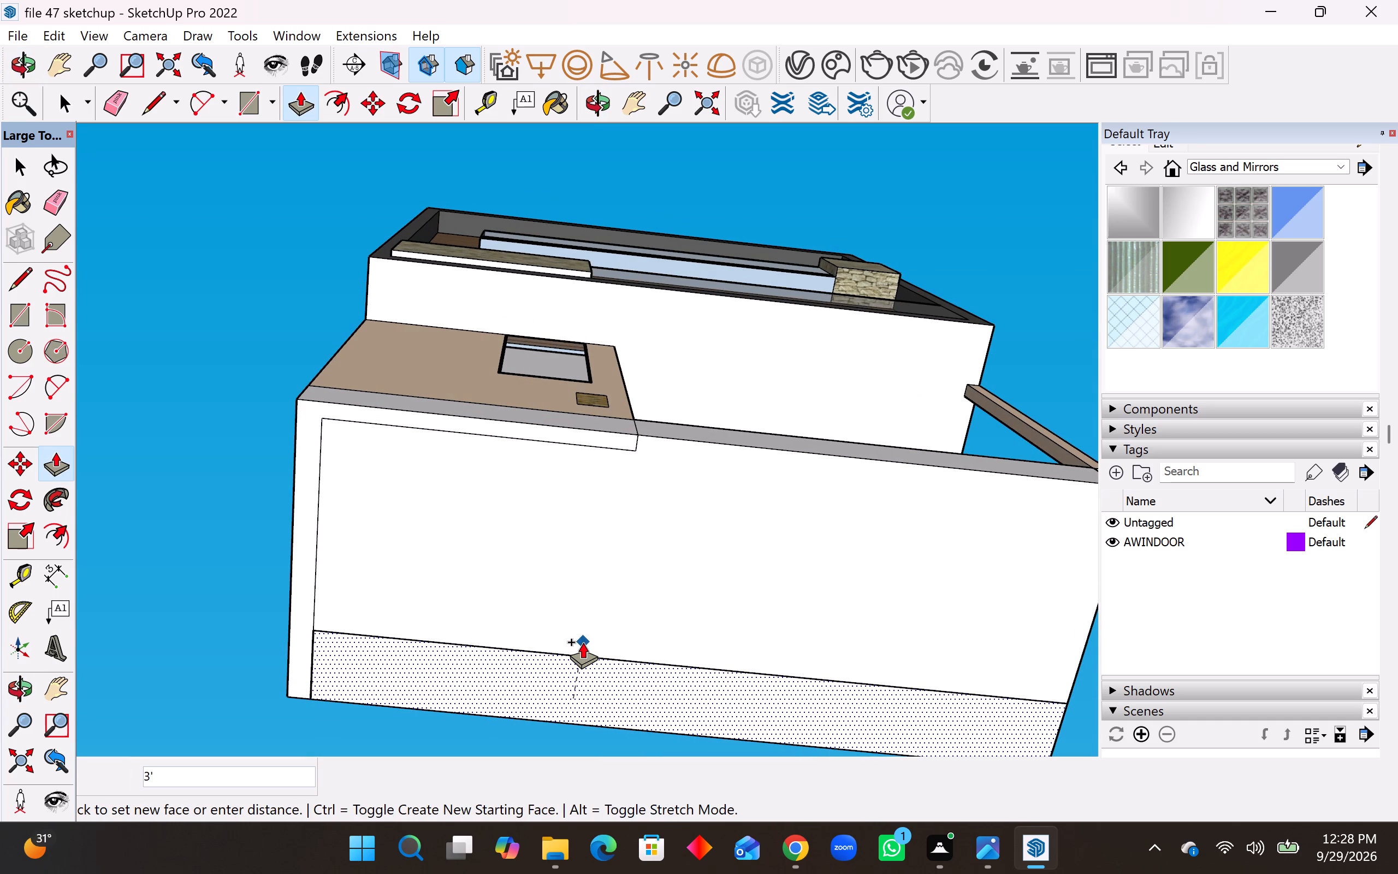
pyautogui.click(583, 642)
# Push/Pull the bottom face of the porch corner column down flush with the underside of the base.
pyautogui.moveTo(585, 673); pyautogui.dragTo(607, 589, button='middle')
pyautogui.moveTo(629, 558); pyautogui.dragTo(622, 640, button='middle')
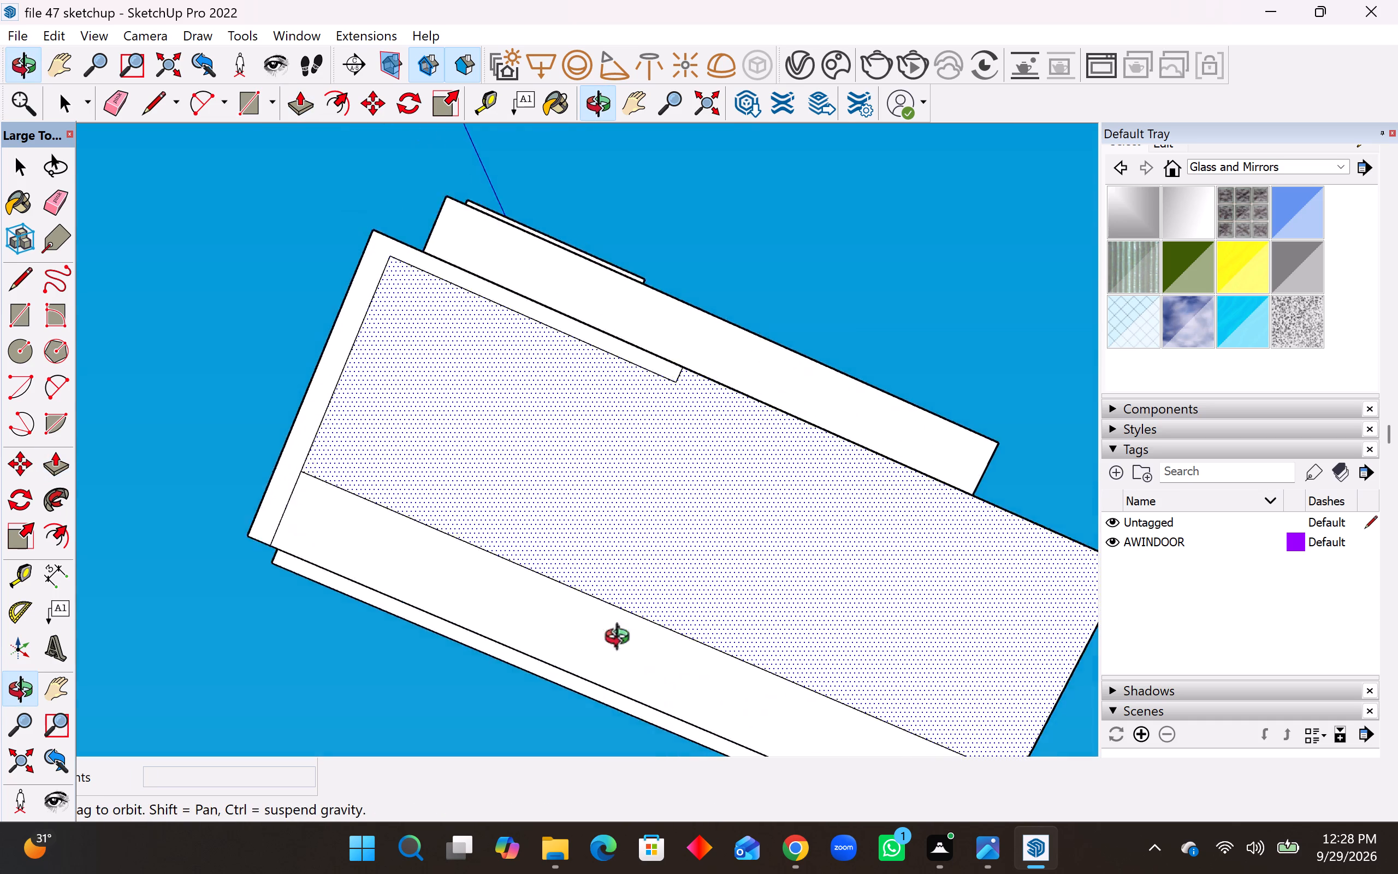
pyautogui.moveTo(622, 640); pyautogui.dragTo(597, 794, button='middle')
pyautogui.moveTo(575, 574); pyautogui.dragTo(577, 646, button='middle')
pyautogui.middleClick(577, 646)
pyautogui.scroll(-5, 560, 599)
pyautogui.moveTo(692, 631); pyautogui.dragTo(659, 706, button='middle')
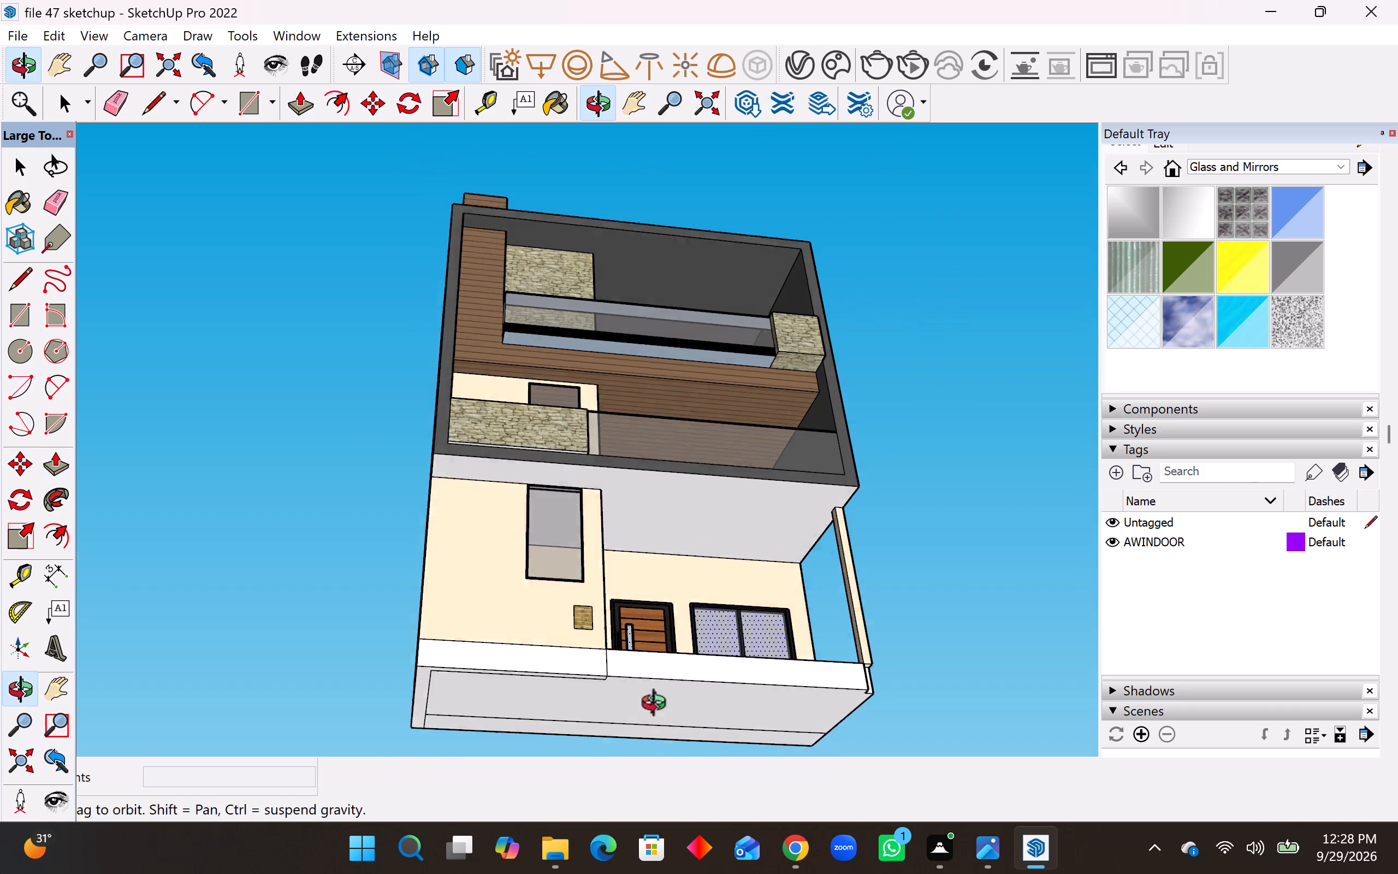
pyautogui.moveTo(659, 706); pyautogui.dragTo(659, 723, button='middle')
pyautogui.scroll(8, 910, 688)
pyautogui.scroll(1, 862, 684)
pyautogui.moveTo(862, 684); pyautogui.dragTo(794, 658, button='middle')
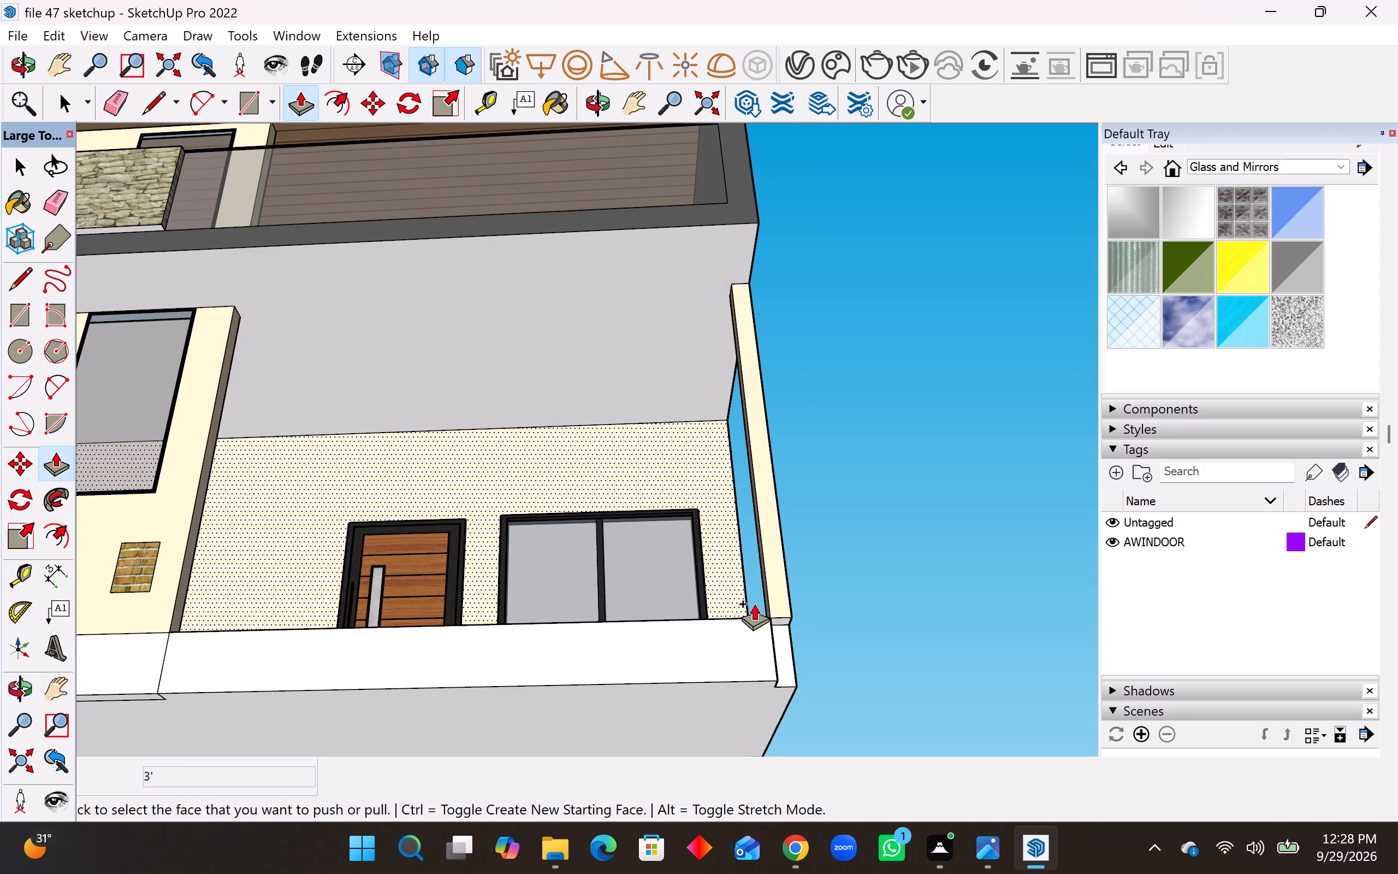
pyautogui.click(780, 623)
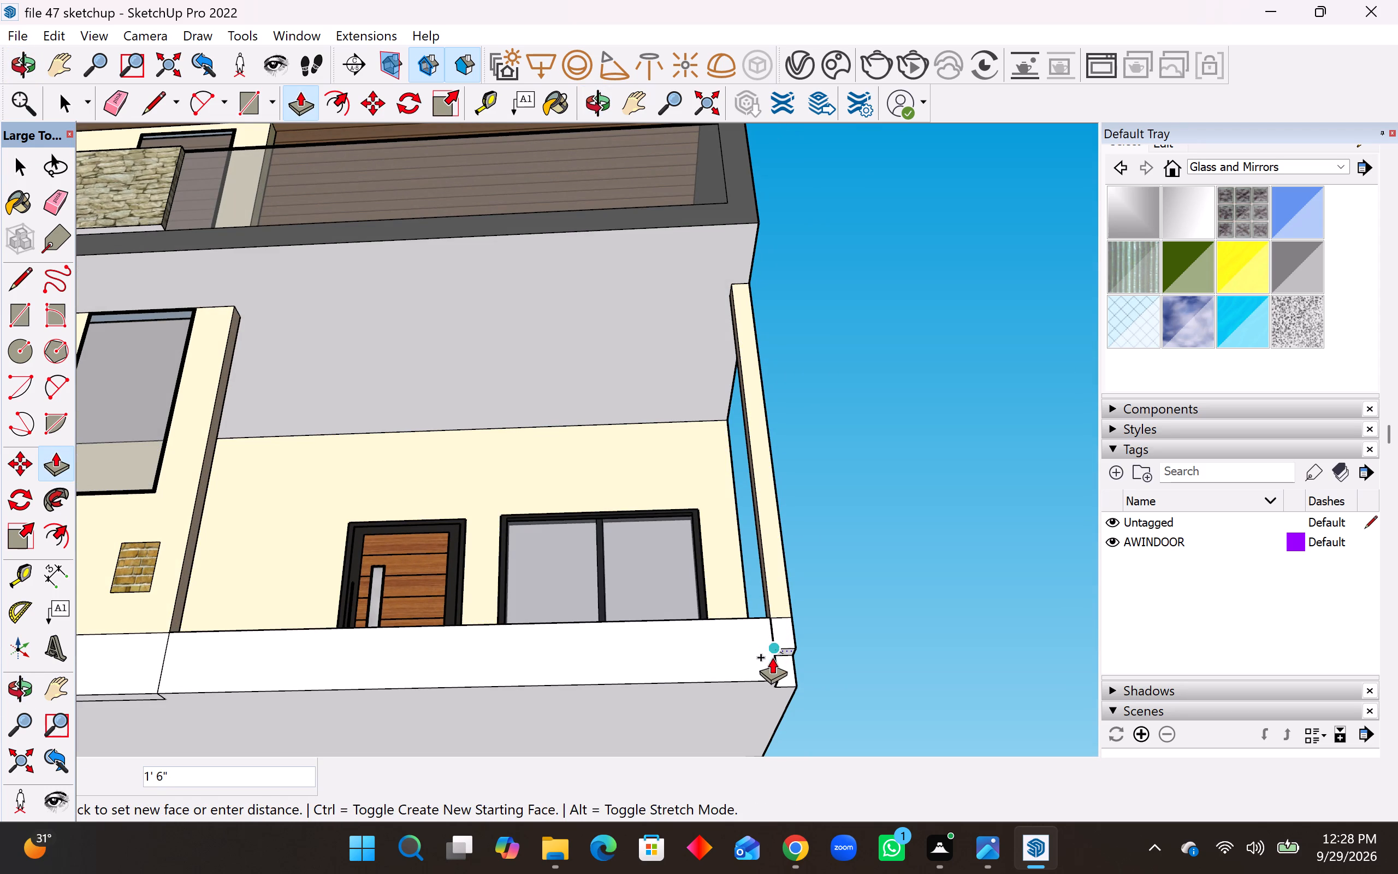
pyautogui.click(769, 684)
# Erase the vertical seam on the front of the base between the wall block and the porch.
pyautogui.scroll(-9, 685, 630)
pyautogui.moveTo(700, 682); pyautogui.dragTo(700, 680, button='middle')
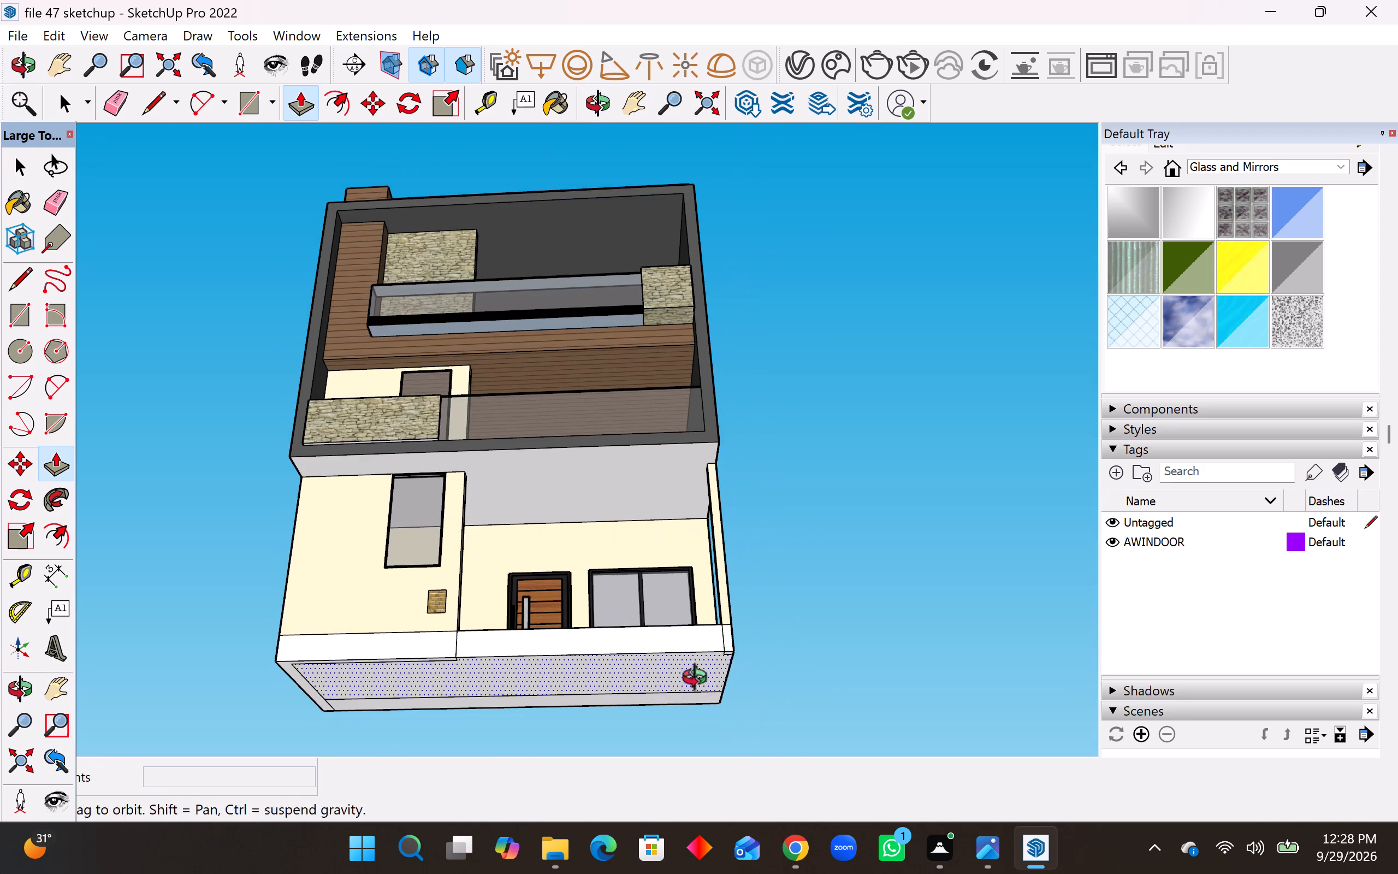
pyautogui.moveTo(700, 680); pyautogui.dragTo(705, 630, button='middle')
pyautogui.moveTo(704, 551); pyautogui.dragTo(715, 775, button='middle')
pyautogui.scroll(-5, 703, 611)
pyautogui.moveTo(626, 664); pyautogui.dragTo(625, 683, button='middle')
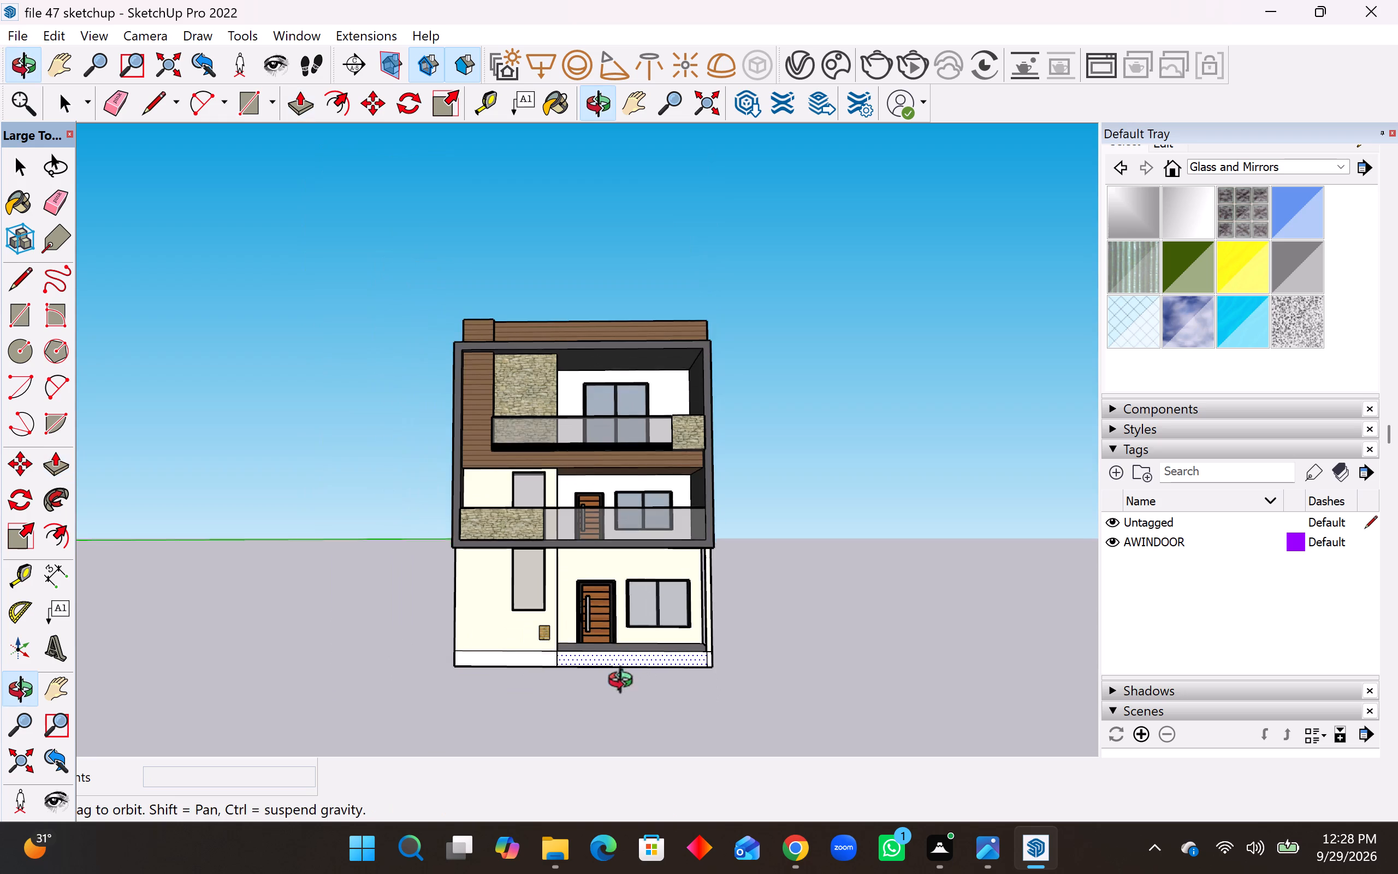
pyautogui.moveTo(625, 683); pyautogui.dragTo(628, 692, button='middle')
pyautogui.press('space')
pyautogui.scroll(9, 435, 648)
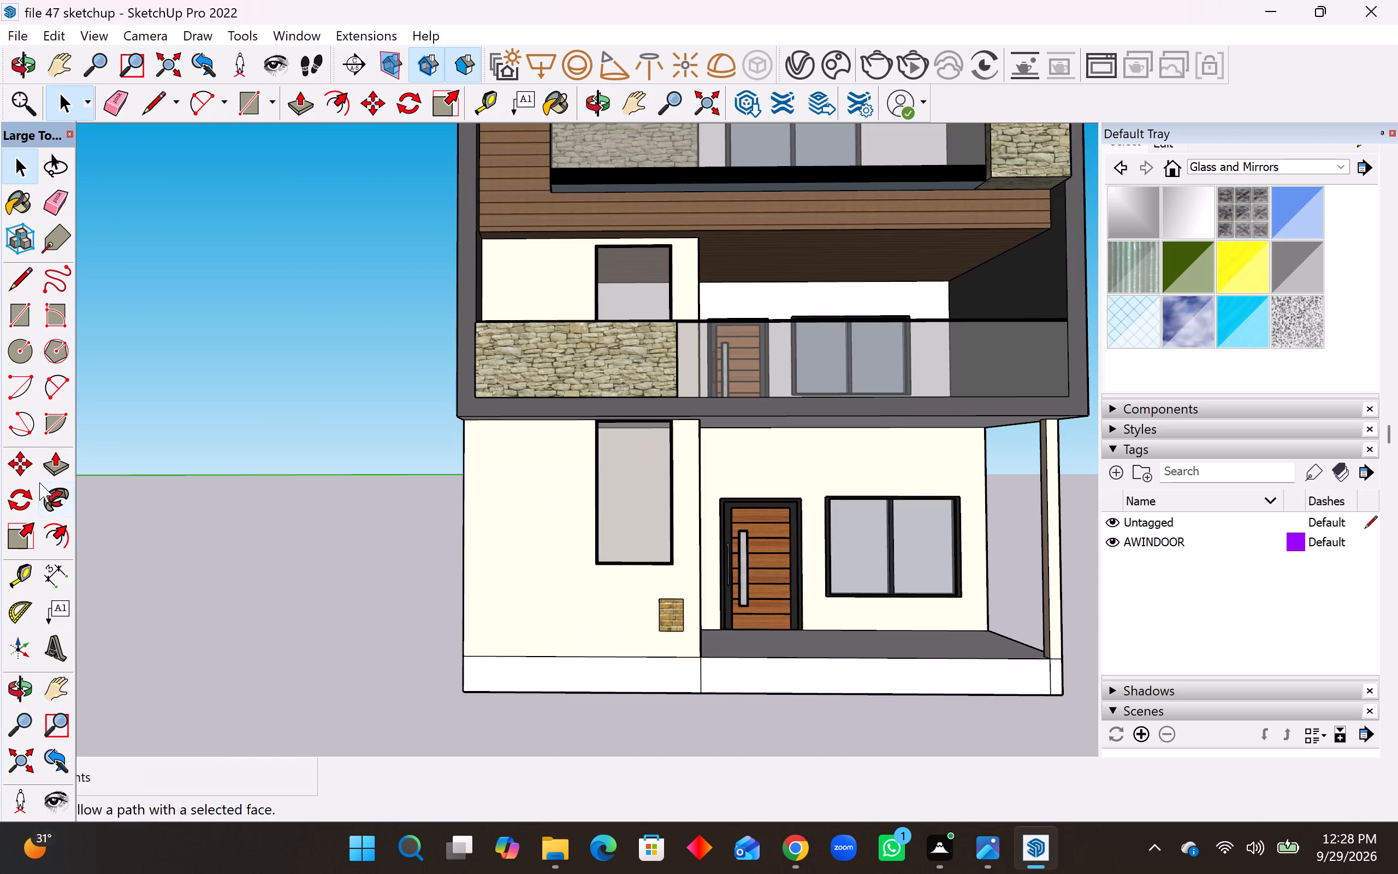
pyautogui.click(42, 194)
pyautogui.scroll(3, 679, 806)
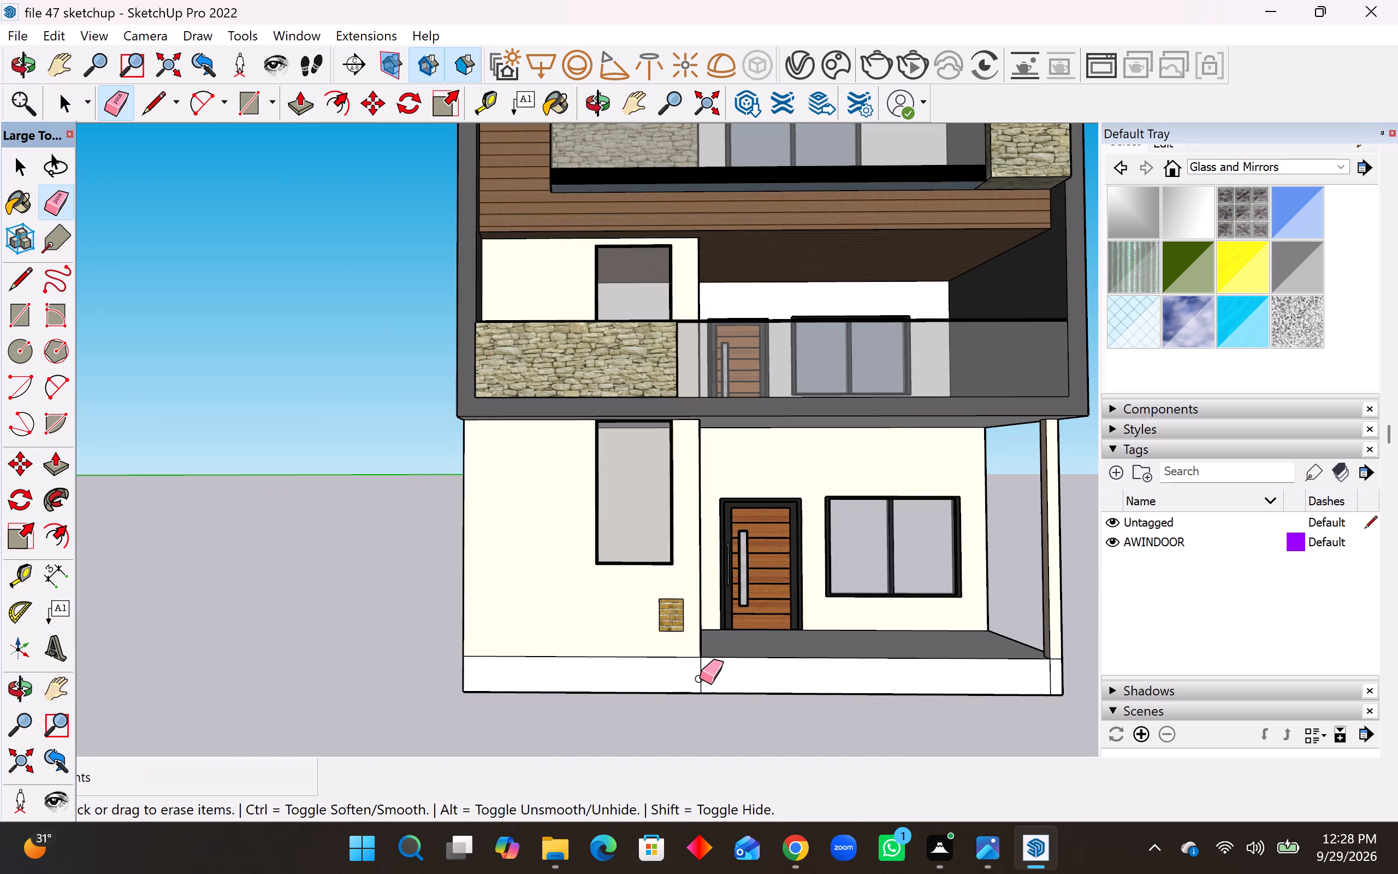
pyautogui.moveTo(697, 678); pyautogui.dragTo(705, 677)
# Erase the leftover seam lines across the underside of the base so it forms one continuous face.
pyautogui.moveTo(603, 680); pyautogui.dragTo(607, 721, button='middle')
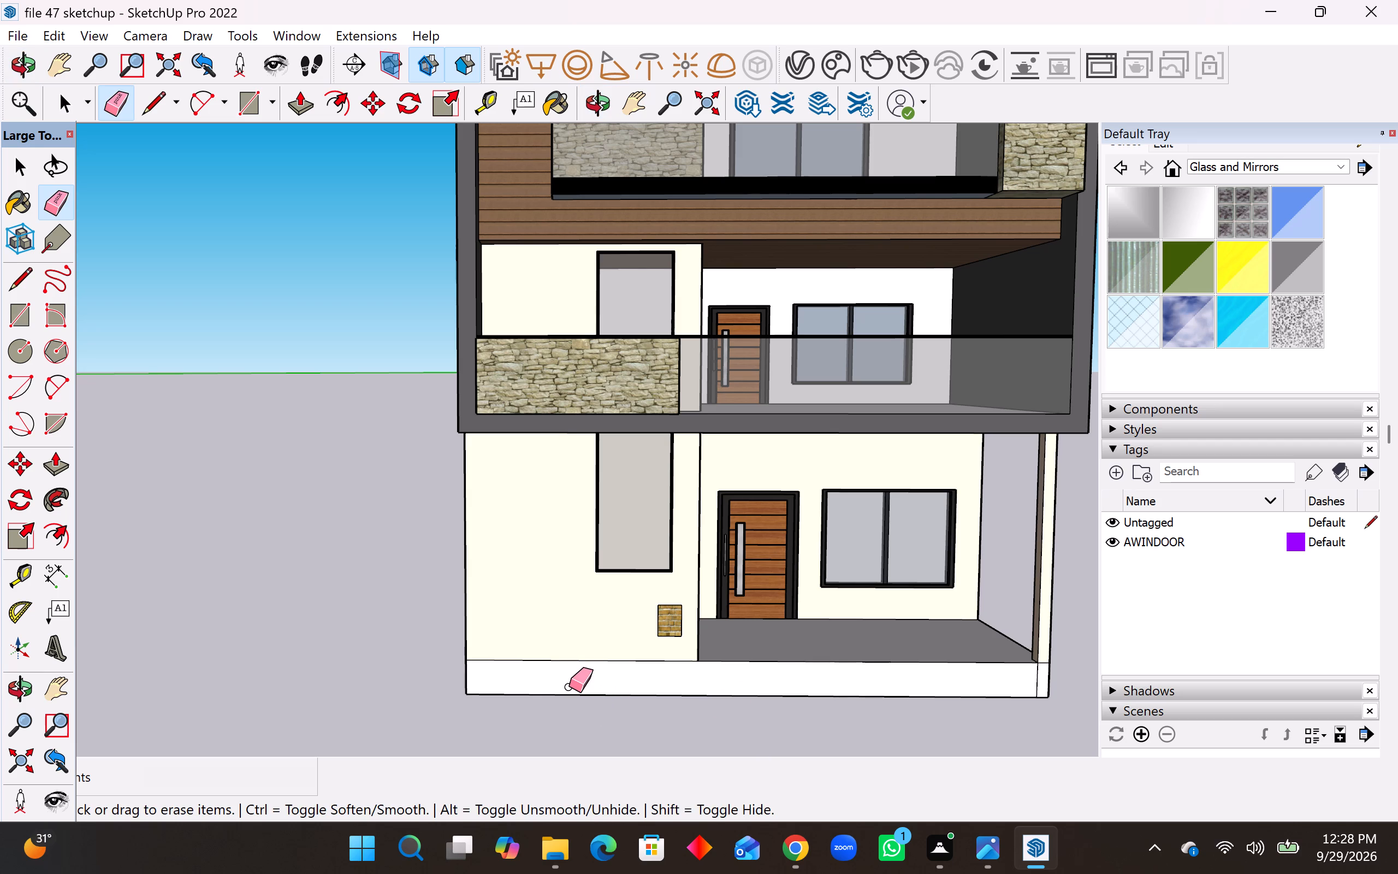
pyautogui.scroll(-4, 539, 696)
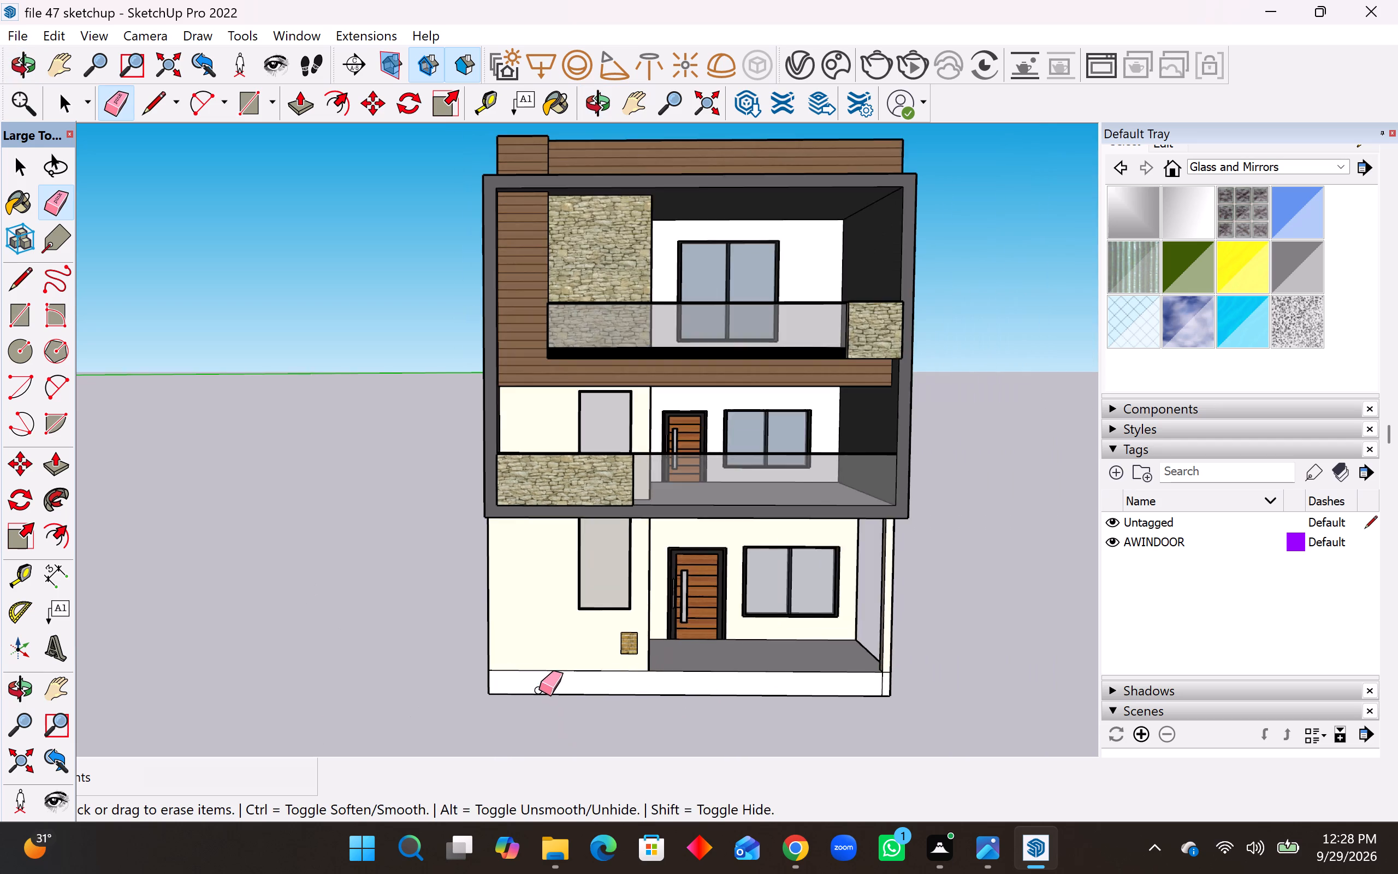
pyautogui.moveTo(539, 689); pyautogui.dragTo(700, 417, button='middle')
pyautogui.moveTo(624, 525); pyautogui.dragTo(488, 428, button='middle')
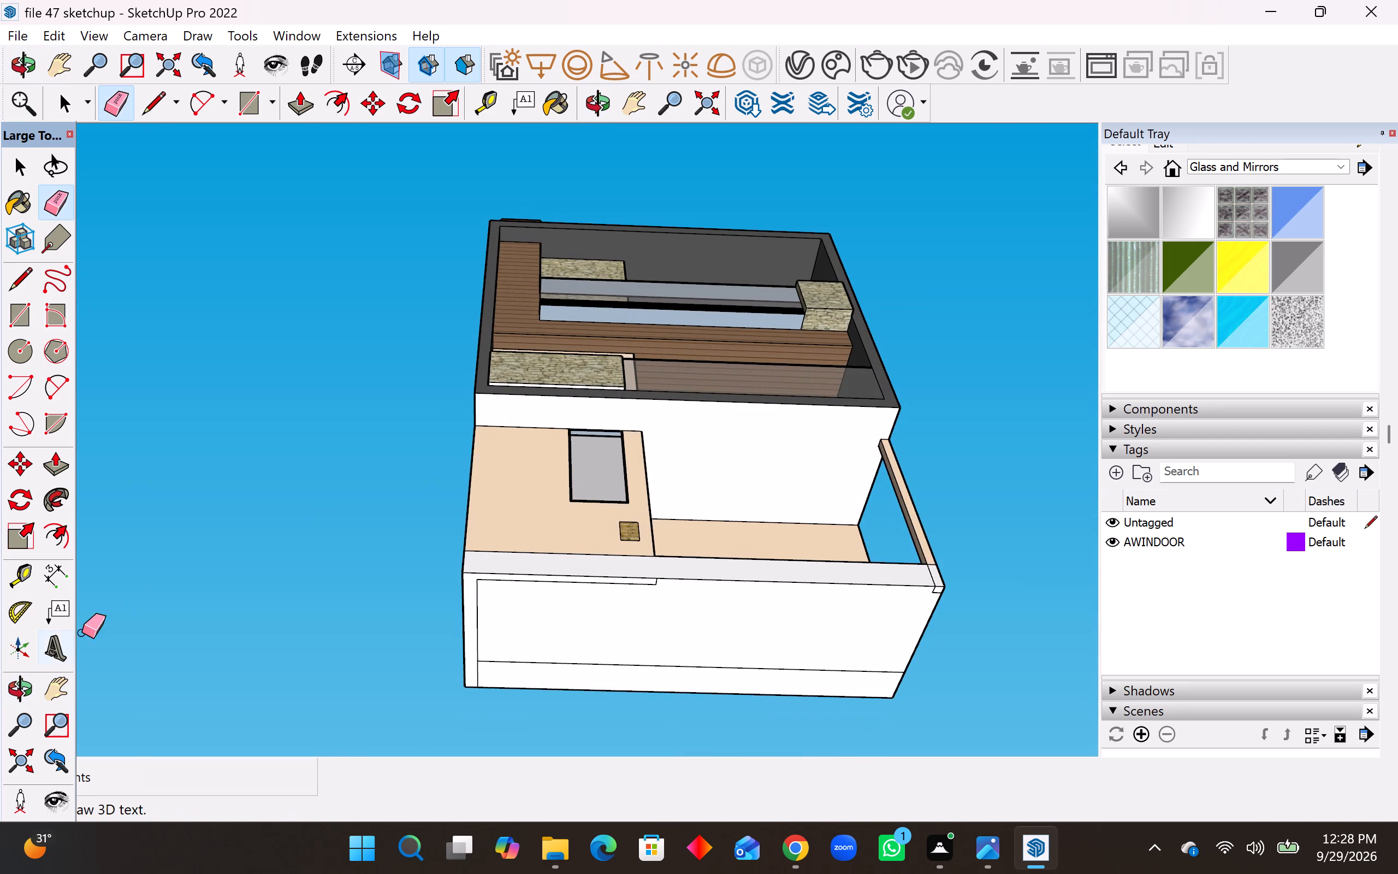
pyautogui.scroll(4, 580, 619)
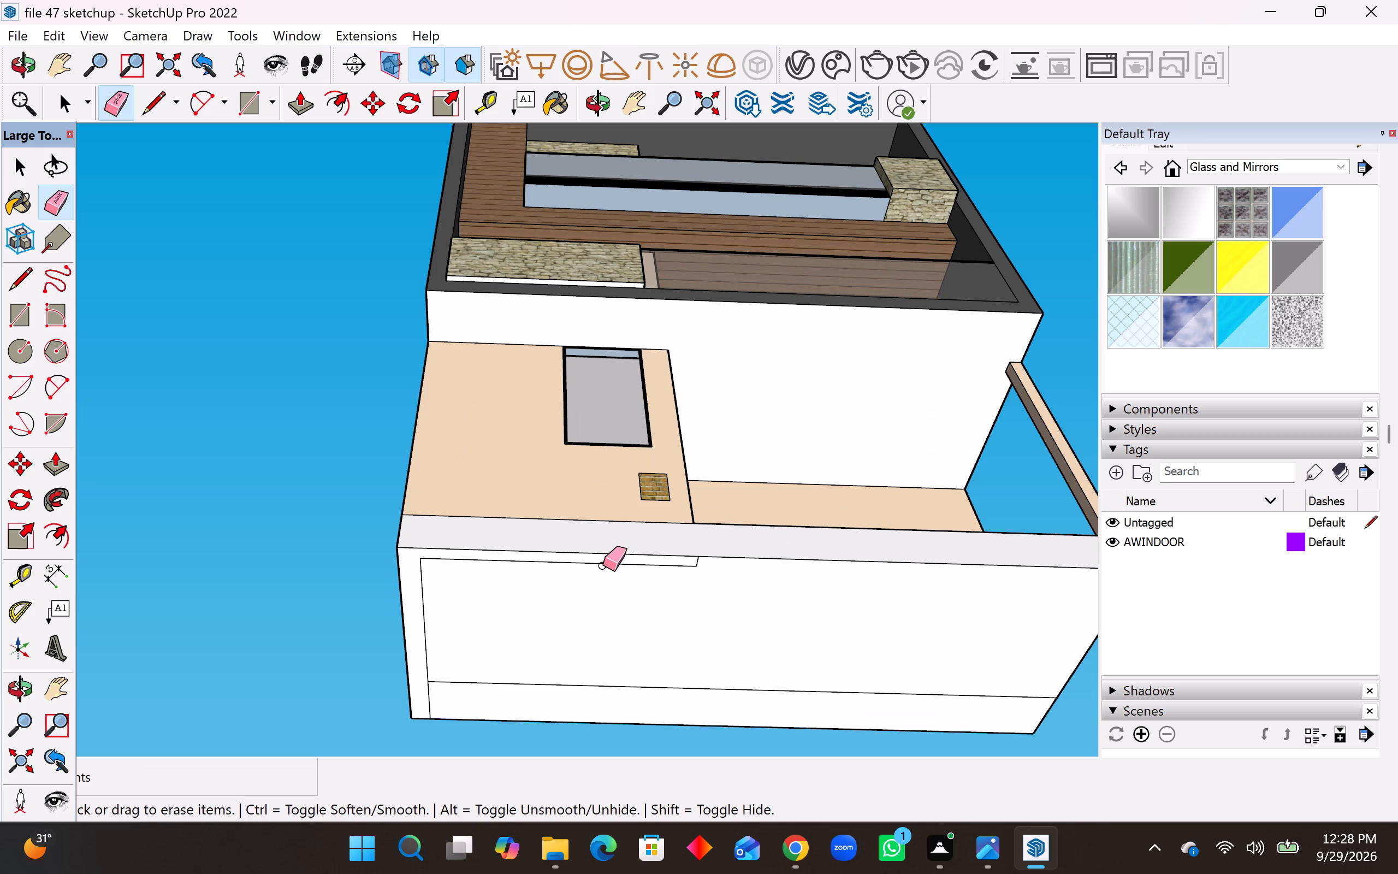
pyautogui.click(603, 565)
pyautogui.click(600, 565)
pyautogui.click(600, 565)
pyautogui.click(600, 563)
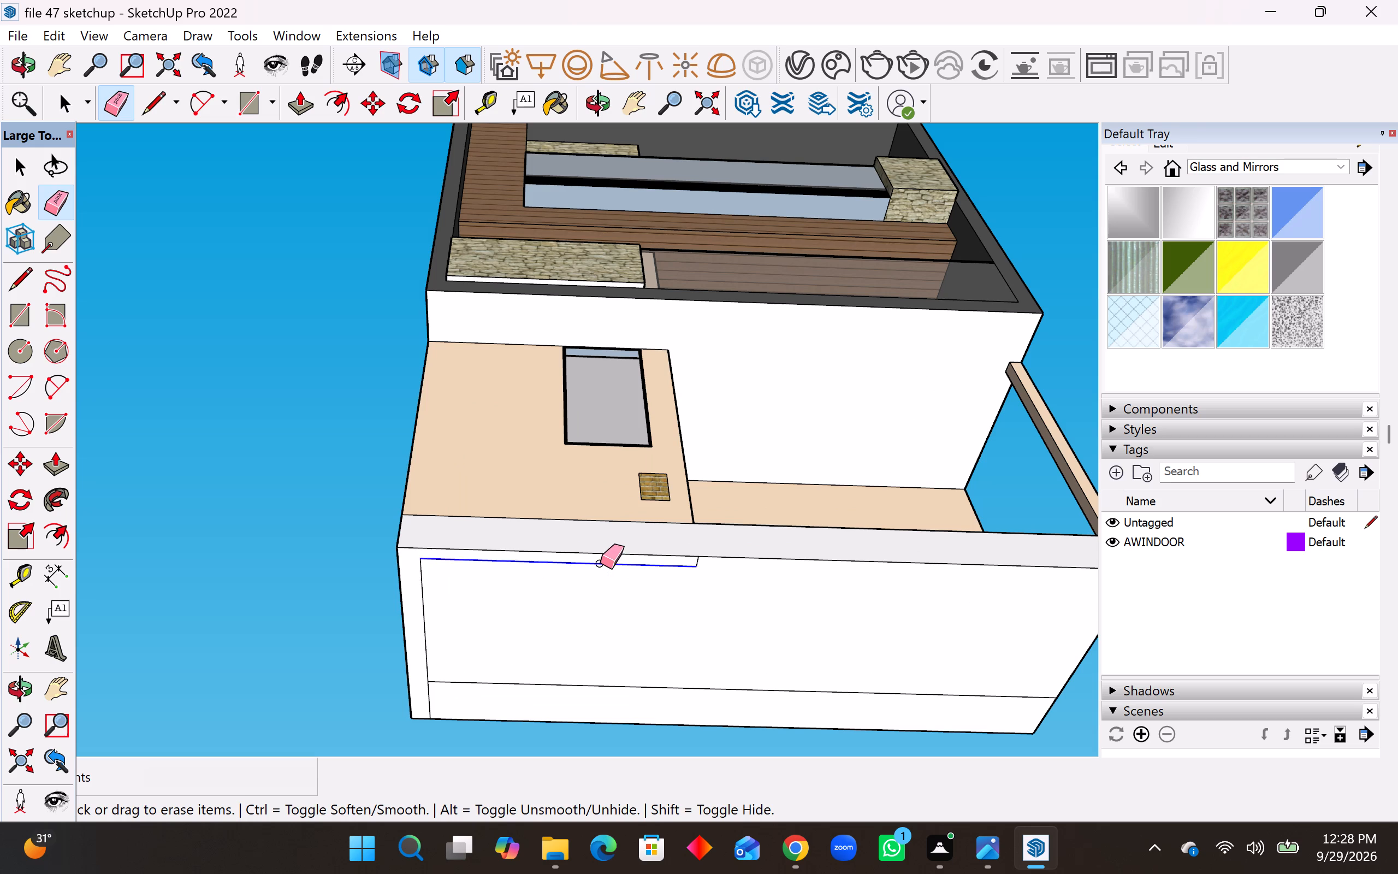
pyautogui.moveTo(422, 595); pyautogui.dragTo(458, 677)
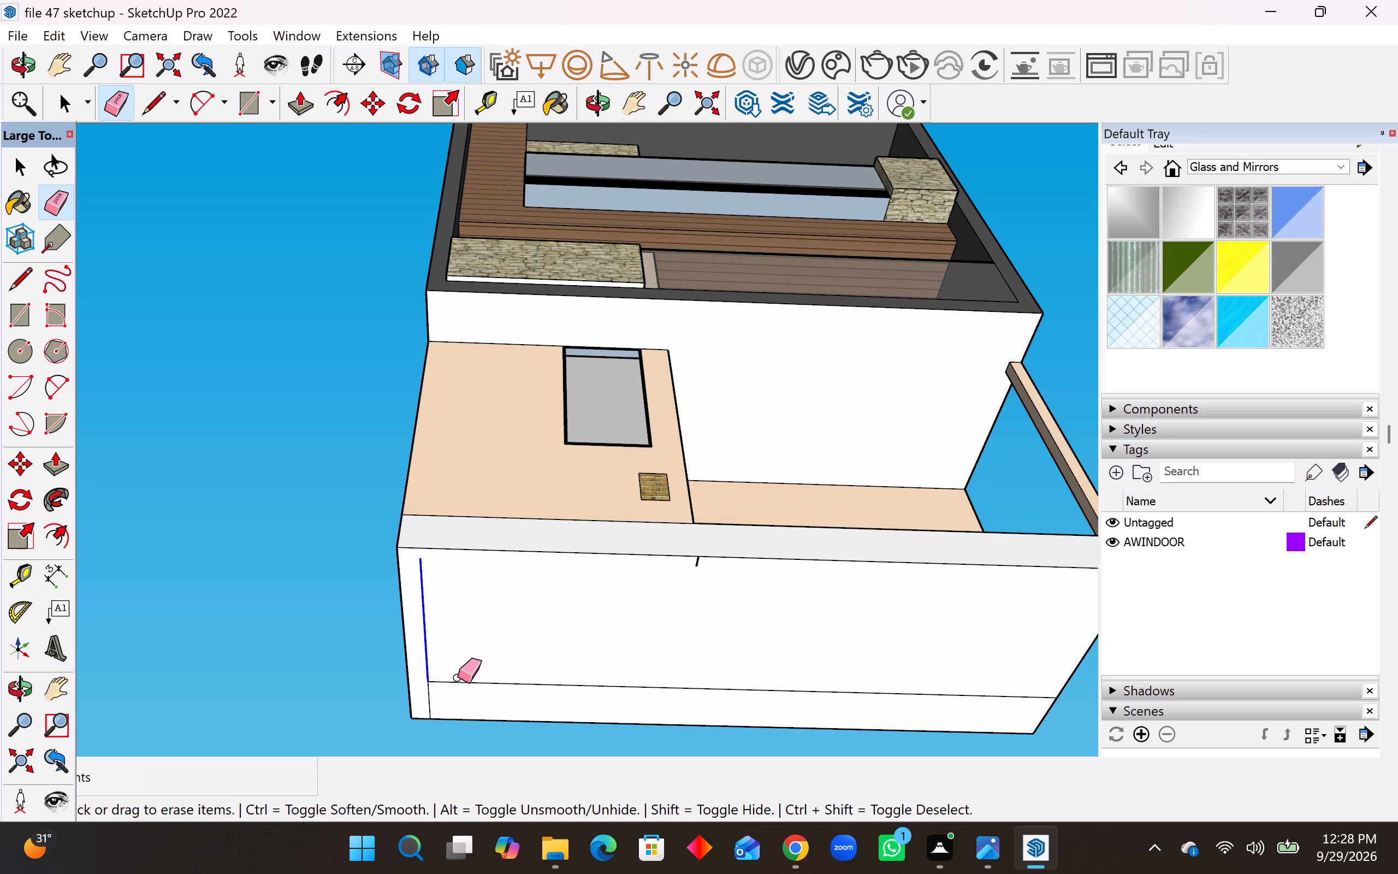
pyautogui.moveTo(458, 677); pyautogui.dragTo(420, 703)
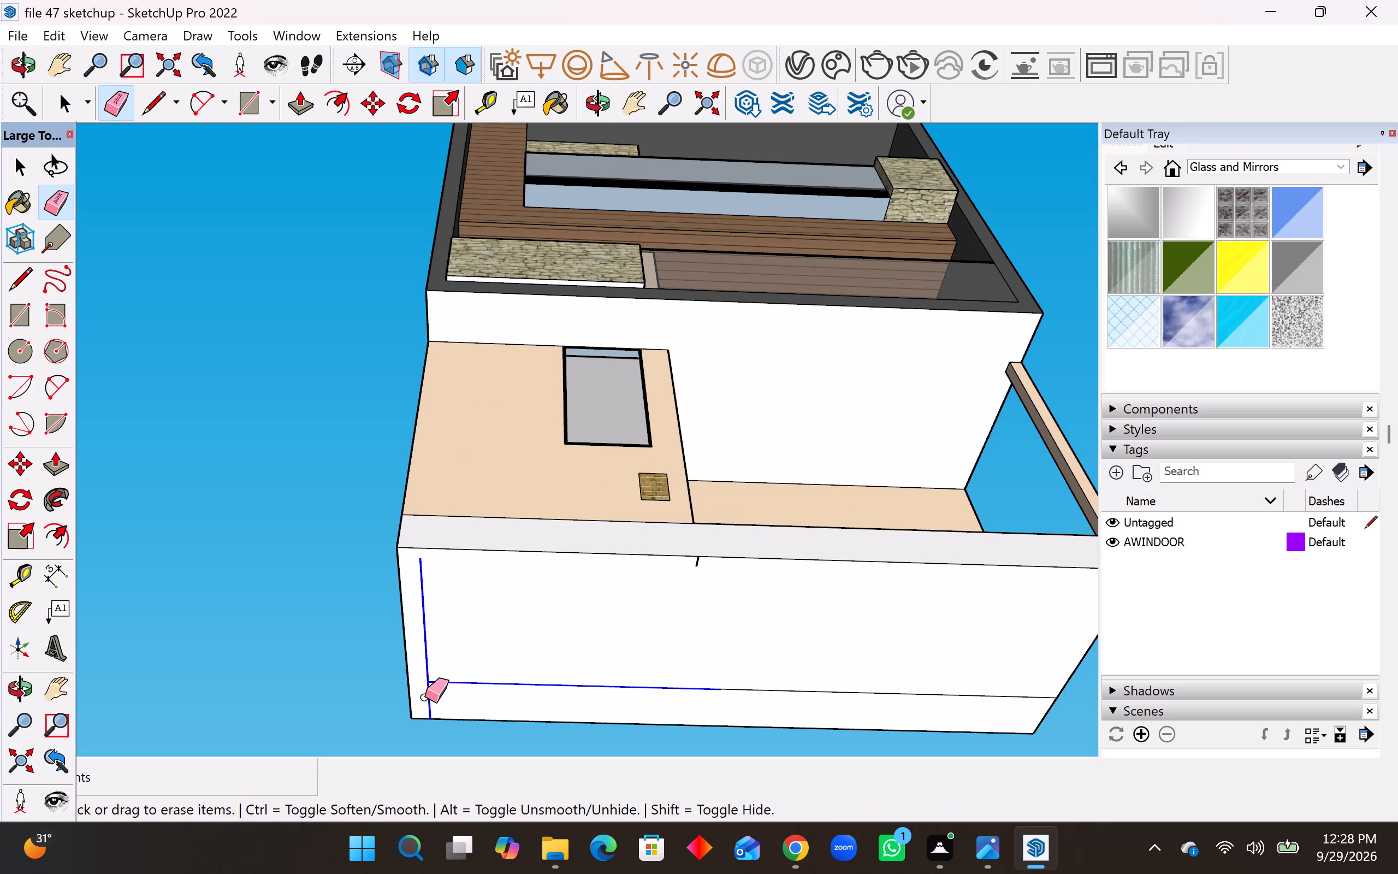
pyautogui.click(695, 566)
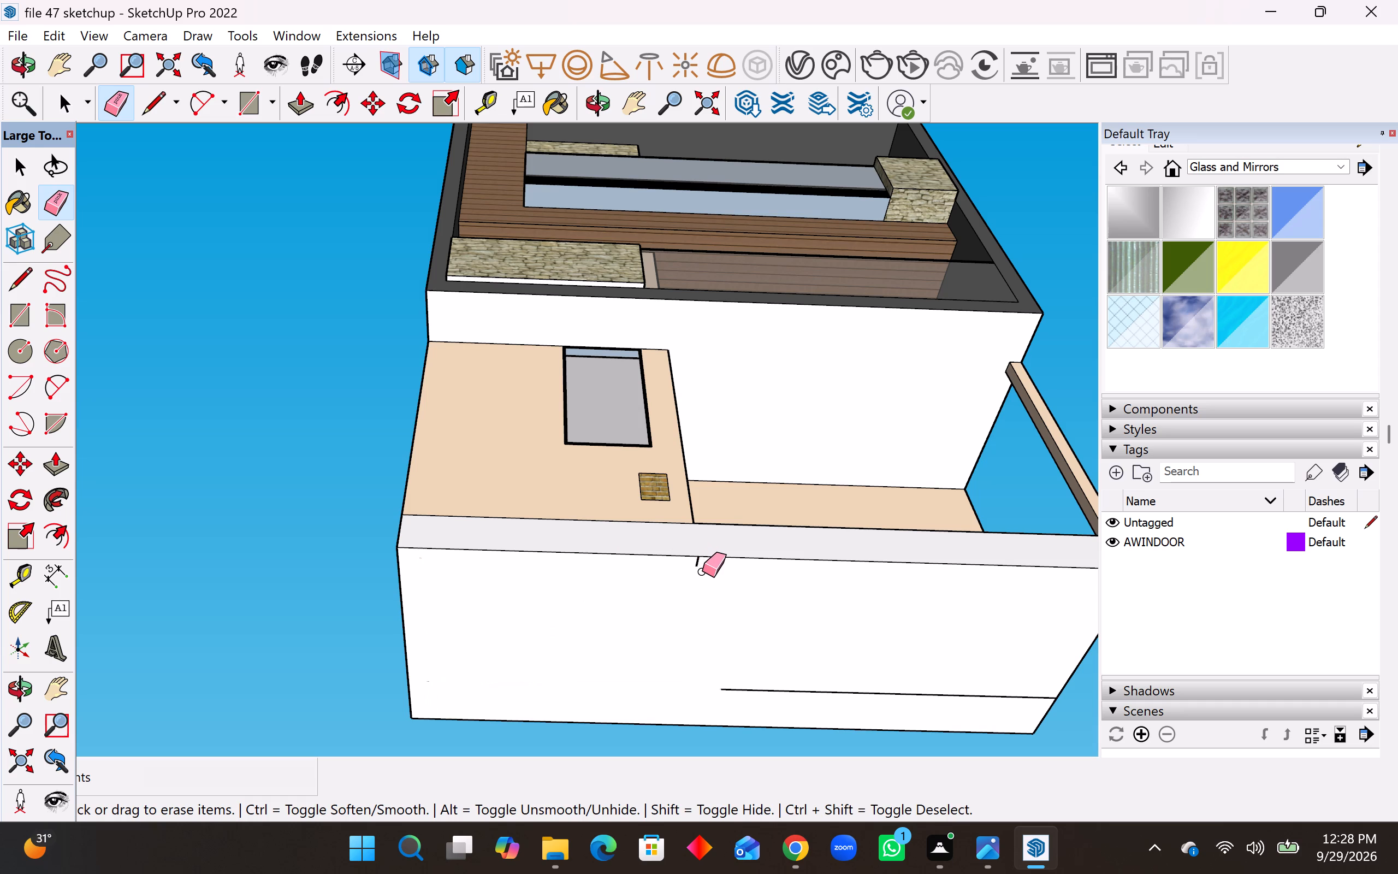
pyautogui.moveTo(754, 682); pyautogui.dragTo(743, 697)
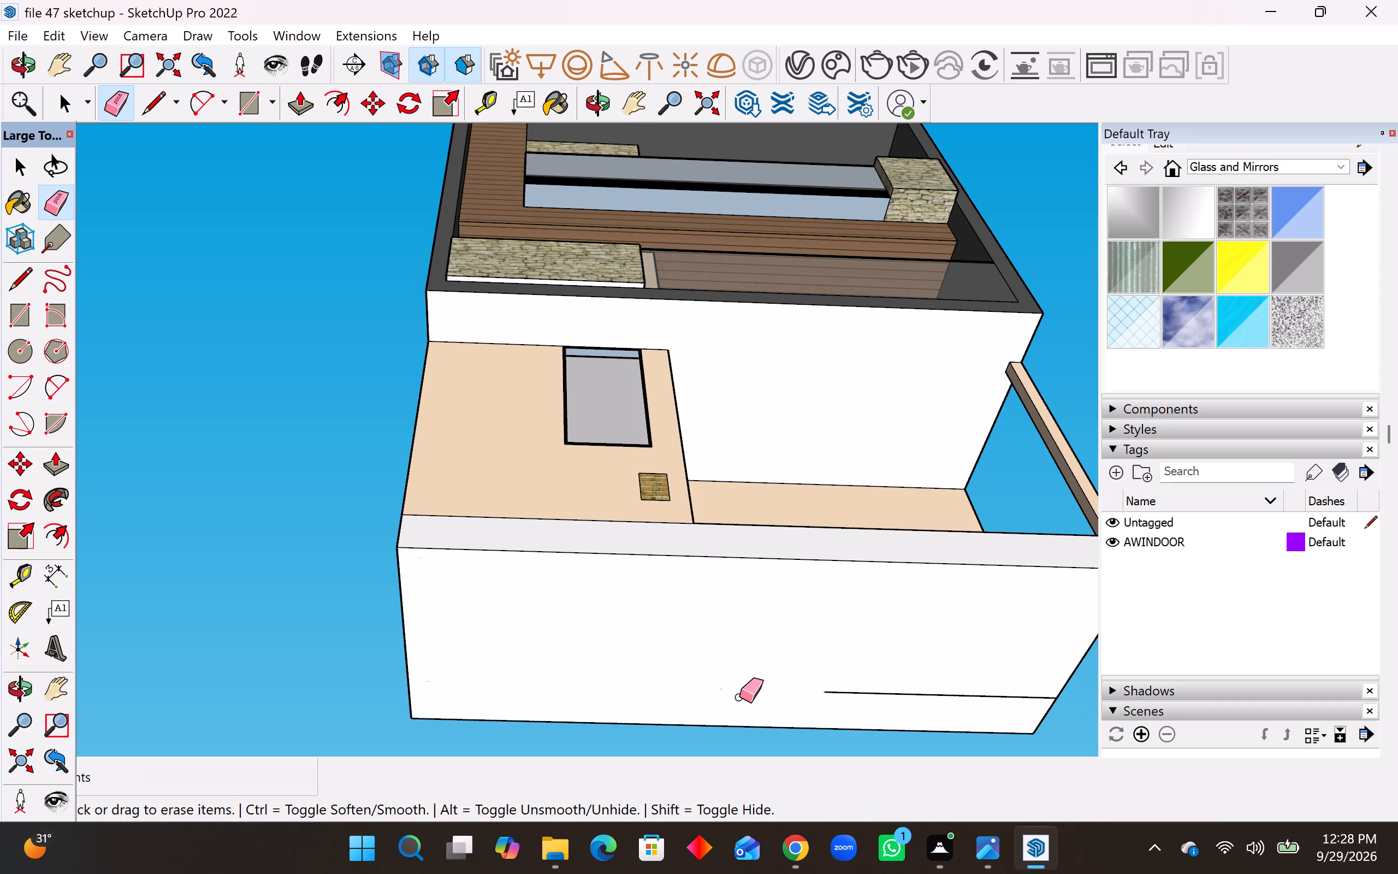
pyautogui.moveTo(878, 692); pyautogui.dragTo(872, 711)
pyautogui.scroll(-2, 594, 674)
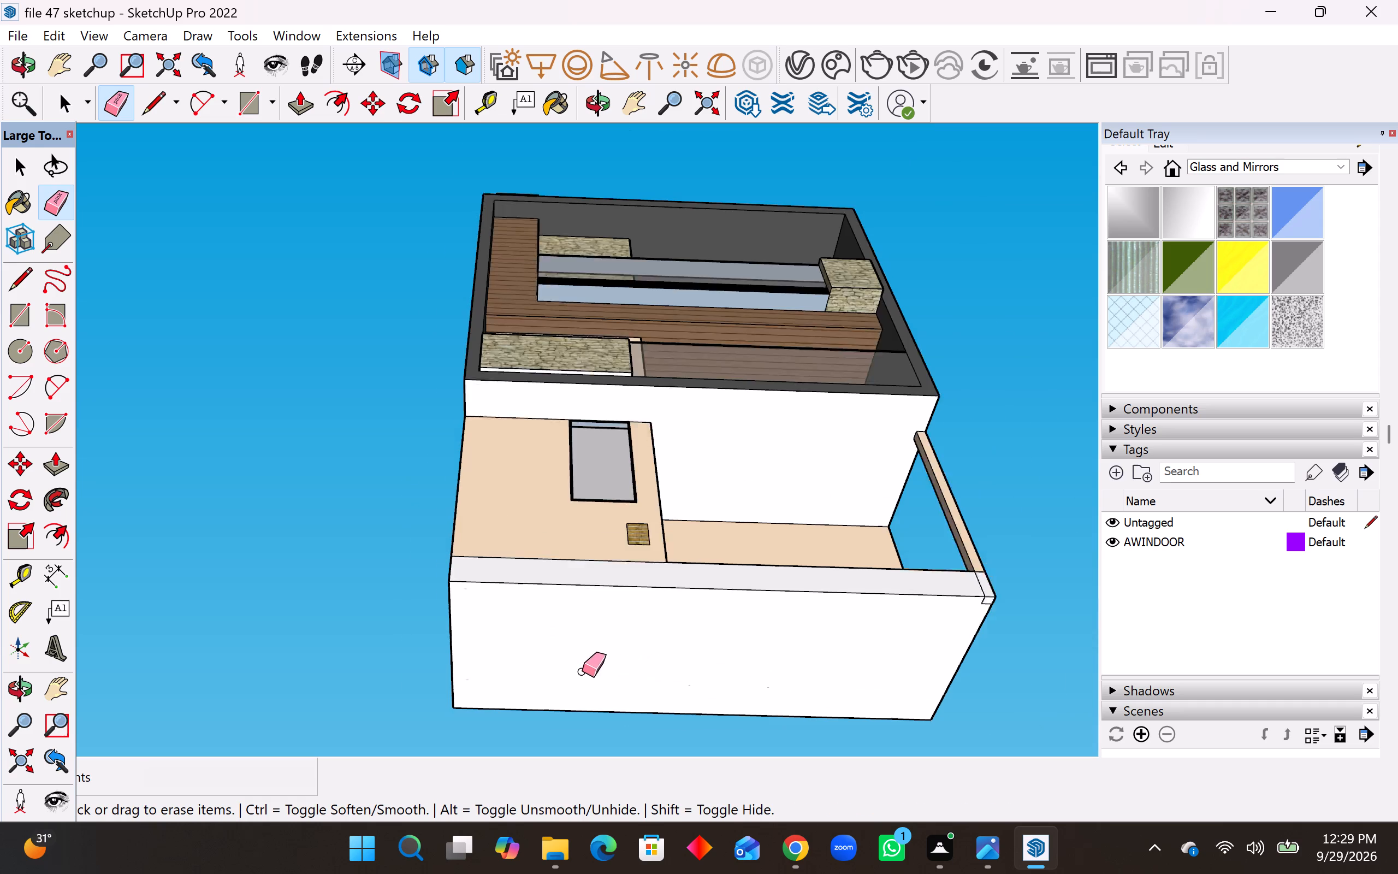
# Erase the seam lines around the porch column's foot and the vertical seams on the adjoining side of the base.
pyautogui.scroll(-2, 582, 671)
pyautogui.moveTo(704, 655); pyautogui.dragTo(701, 726, button='middle')
pyautogui.scroll(10, 1055, 651)
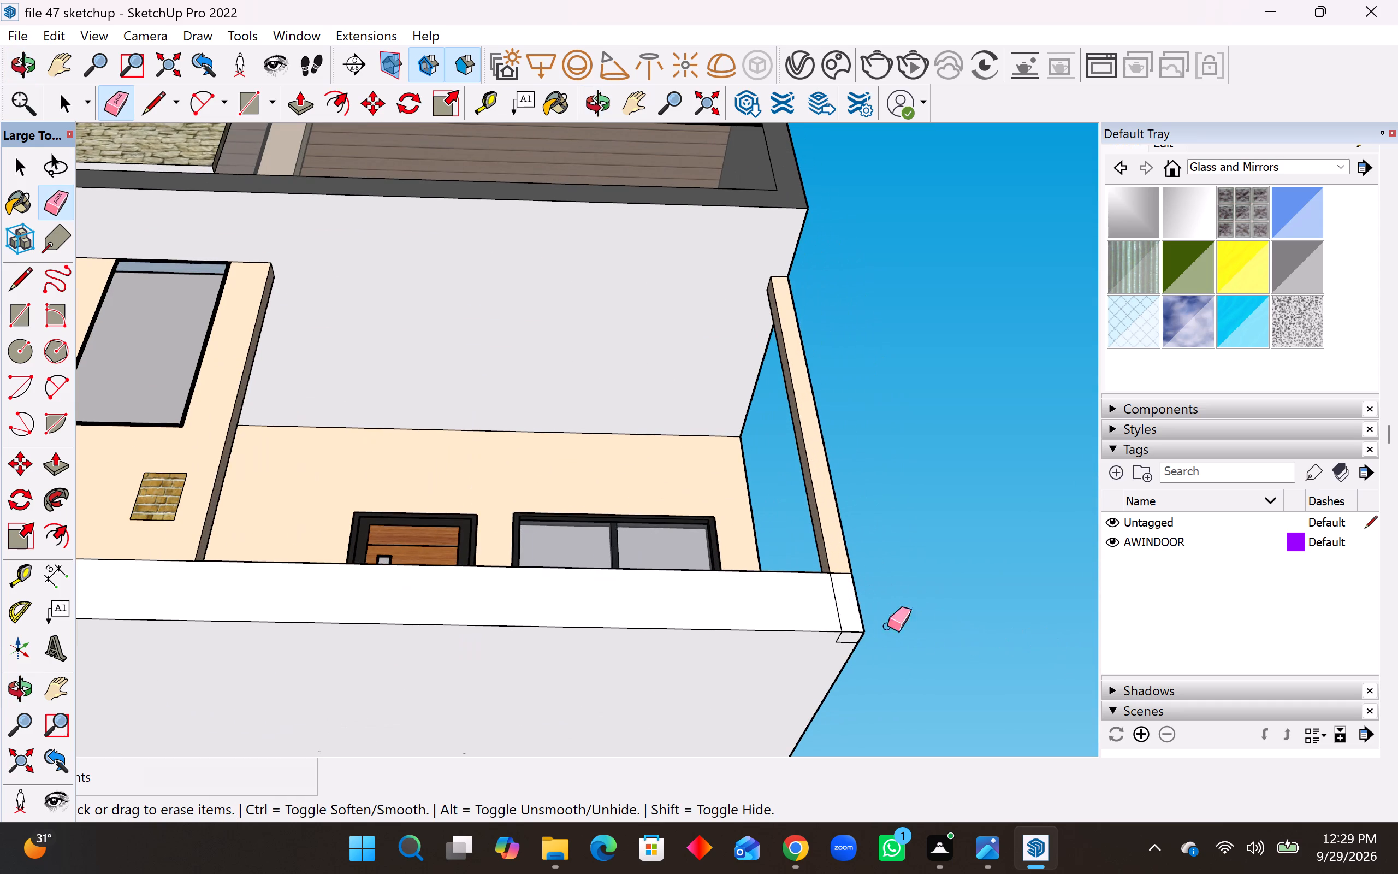
pyautogui.moveTo(827, 607); pyautogui.dragTo(833, 610)
pyautogui.moveTo(822, 611); pyautogui.dragTo(828, 611)
pyautogui.moveTo(826, 641); pyautogui.dragTo(834, 647)
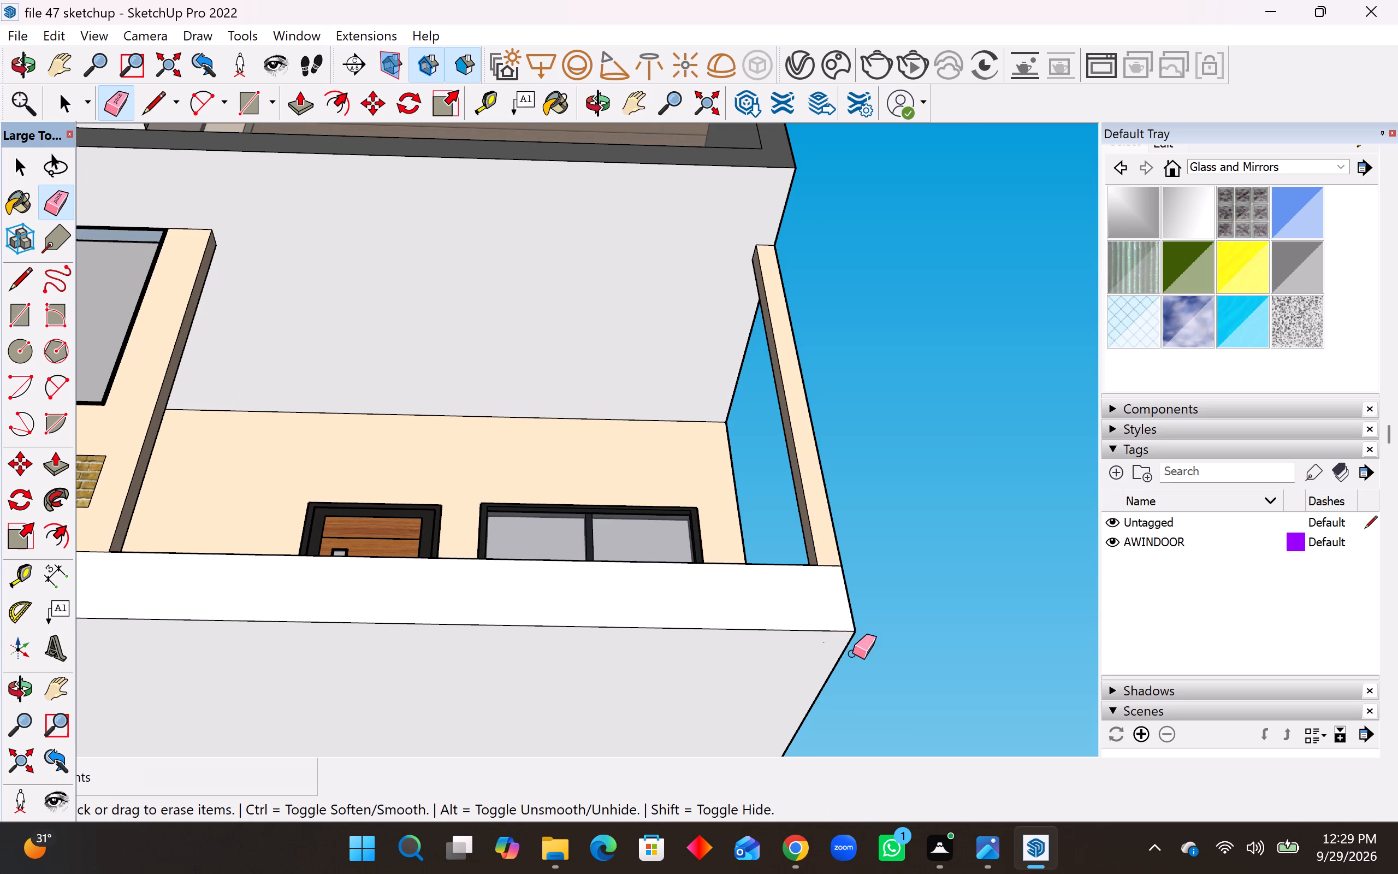
pyautogui.moveTo(853, 653); pyautogui.dragTo(625, 661, button='middle')
pyautogui.moveTo(571, 594); pyautogui.dragTo(589, 600)
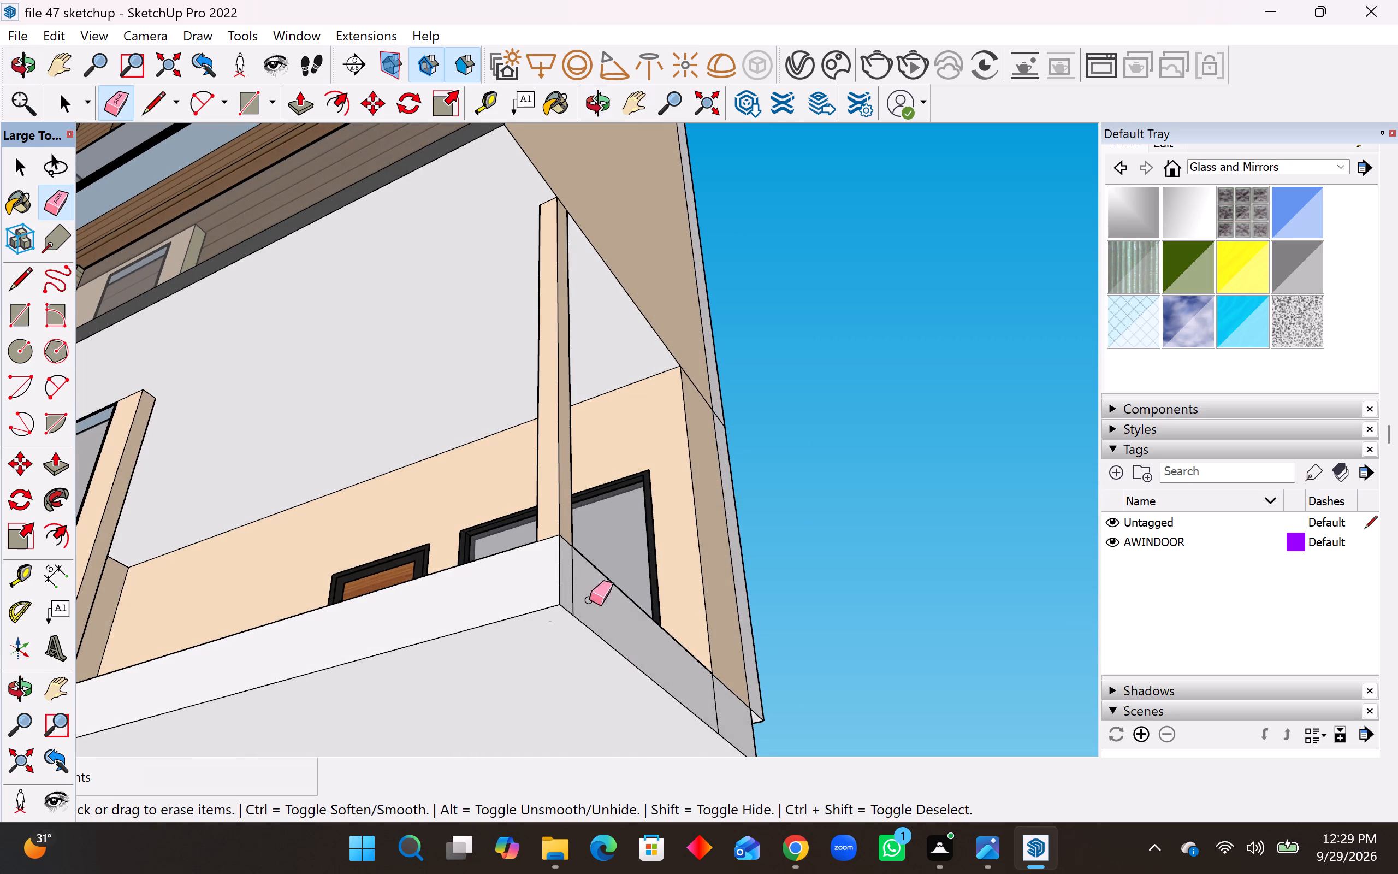
pyautogui.moveTo(589, 600); pyautogui.dragTo(591, 601)
pyautogui.moveTo(714, 700); pyautogui.dragTo(722, 707)
pyautogui.scroll(-4, 754, 697)
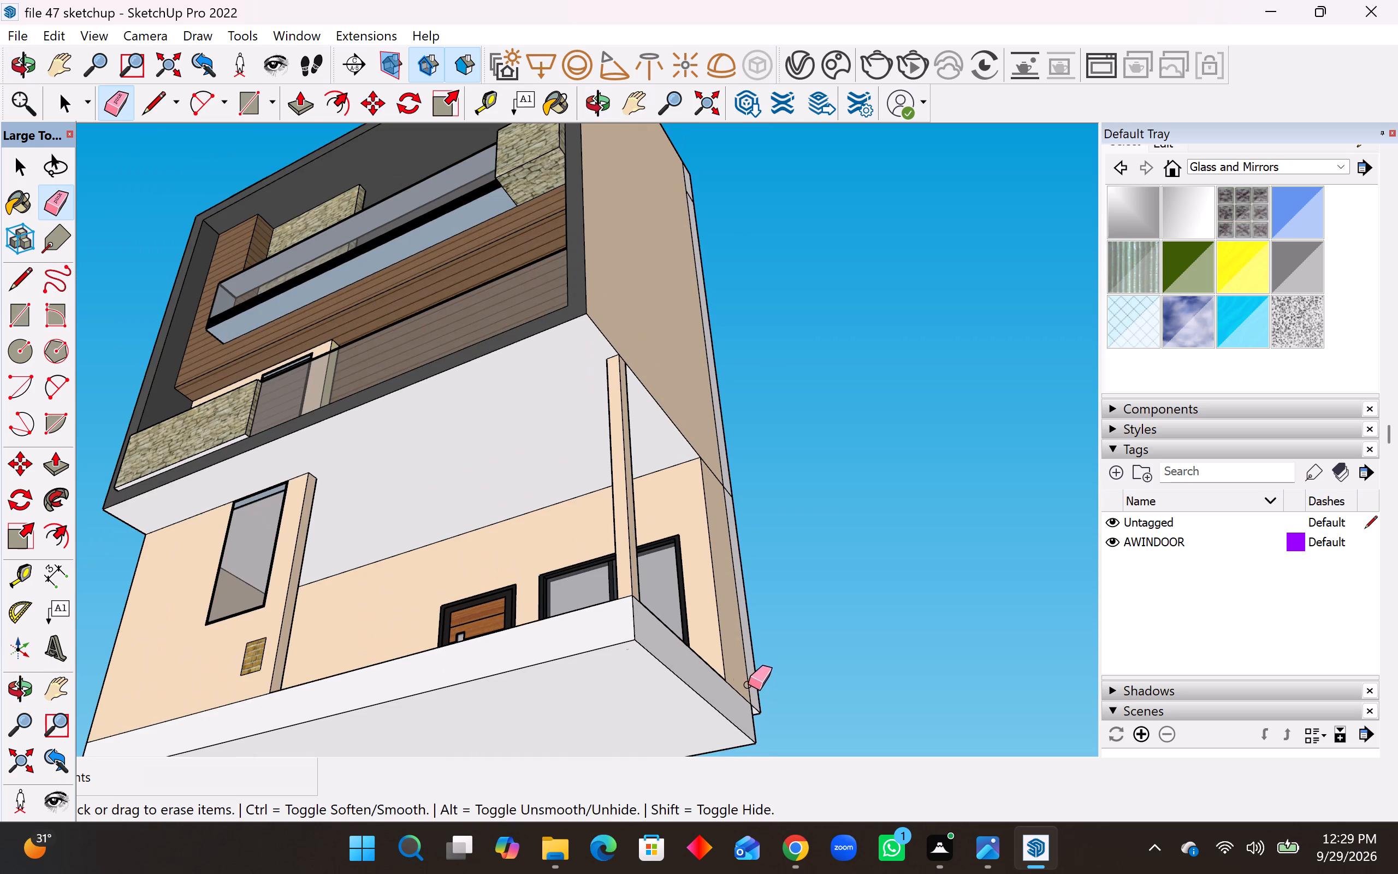
# Push/Pull the underside of the rear wall extension down flush with the underside of the base.
pyautogui.moveTo(769, 613); pyautogui.dragTo(650, 644, button='middle')
pyautogui.middleClick(495, 698)
pyautogui.moveTo(638, 635); pyautogui.dragTo(592, 631, button='middle')
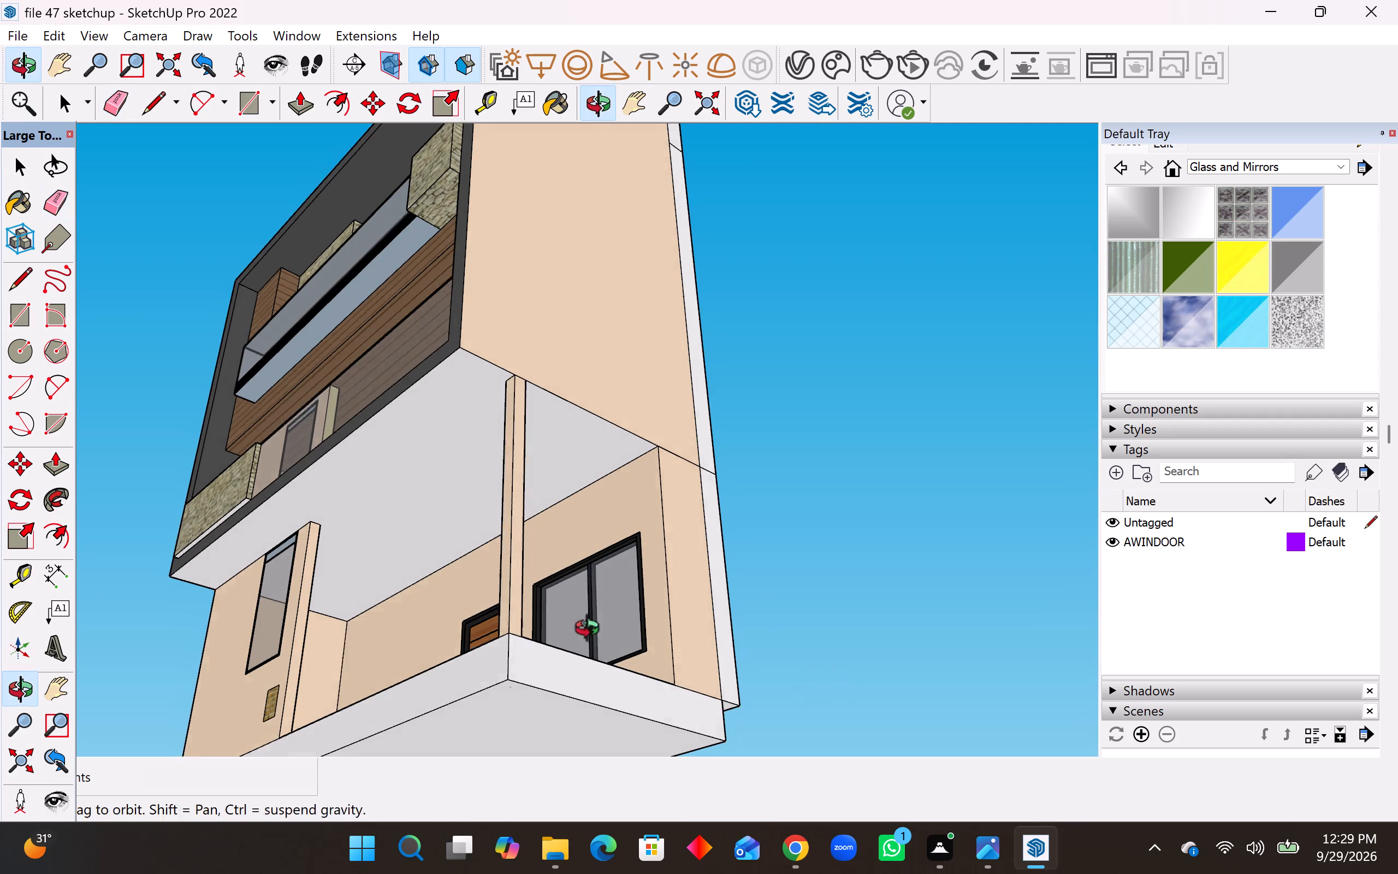
pyautogui.moveTo(592, 631); pyautogui.dragTo(583, 631, button='middle')
pyautogui.moveTo(733, 657); pyautogui.dragTo(429, 570, button='middle')
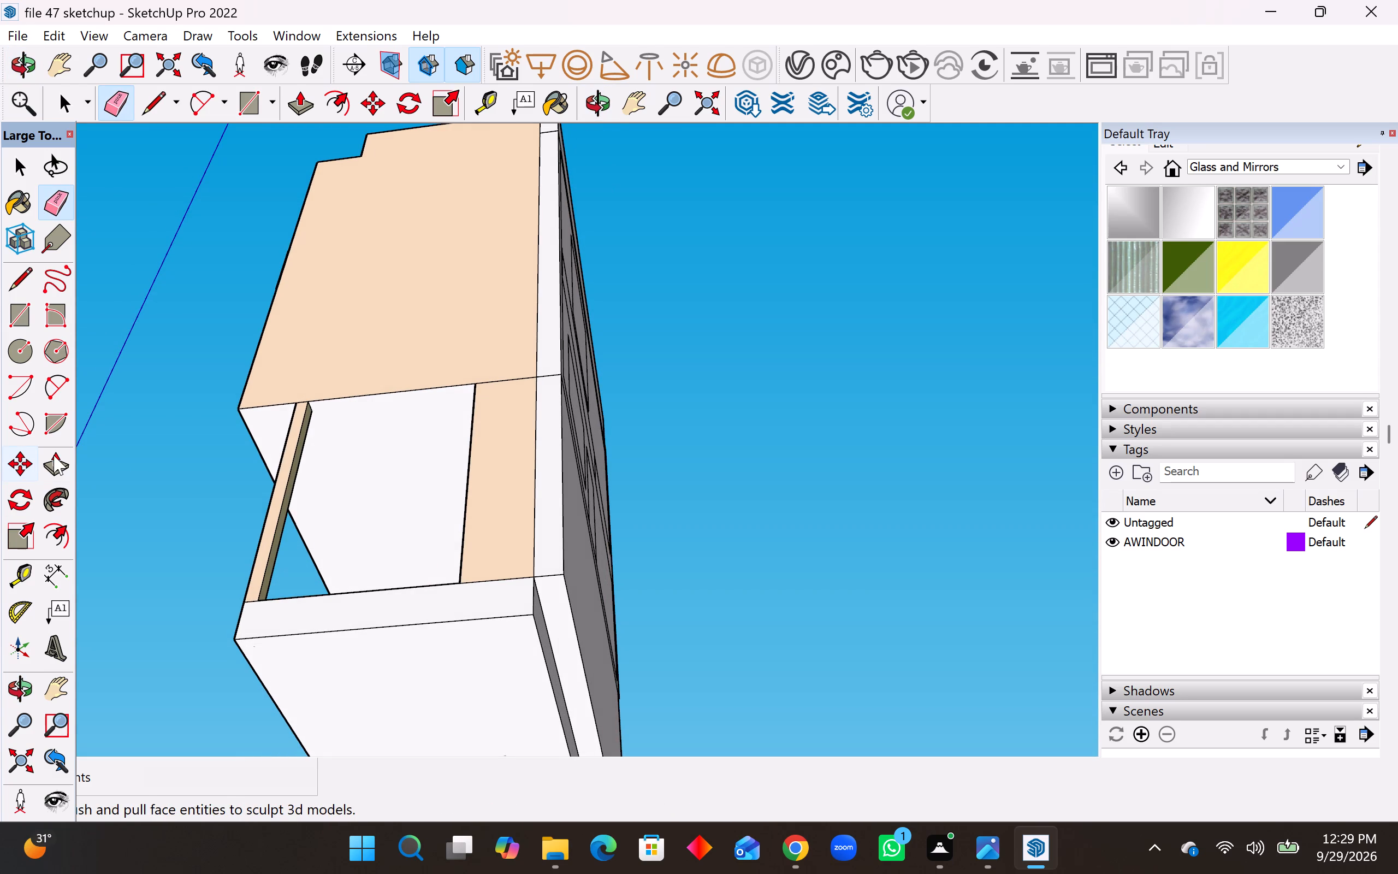
pyautogui.click(54, 454)
pyautogui.click(573, 648)
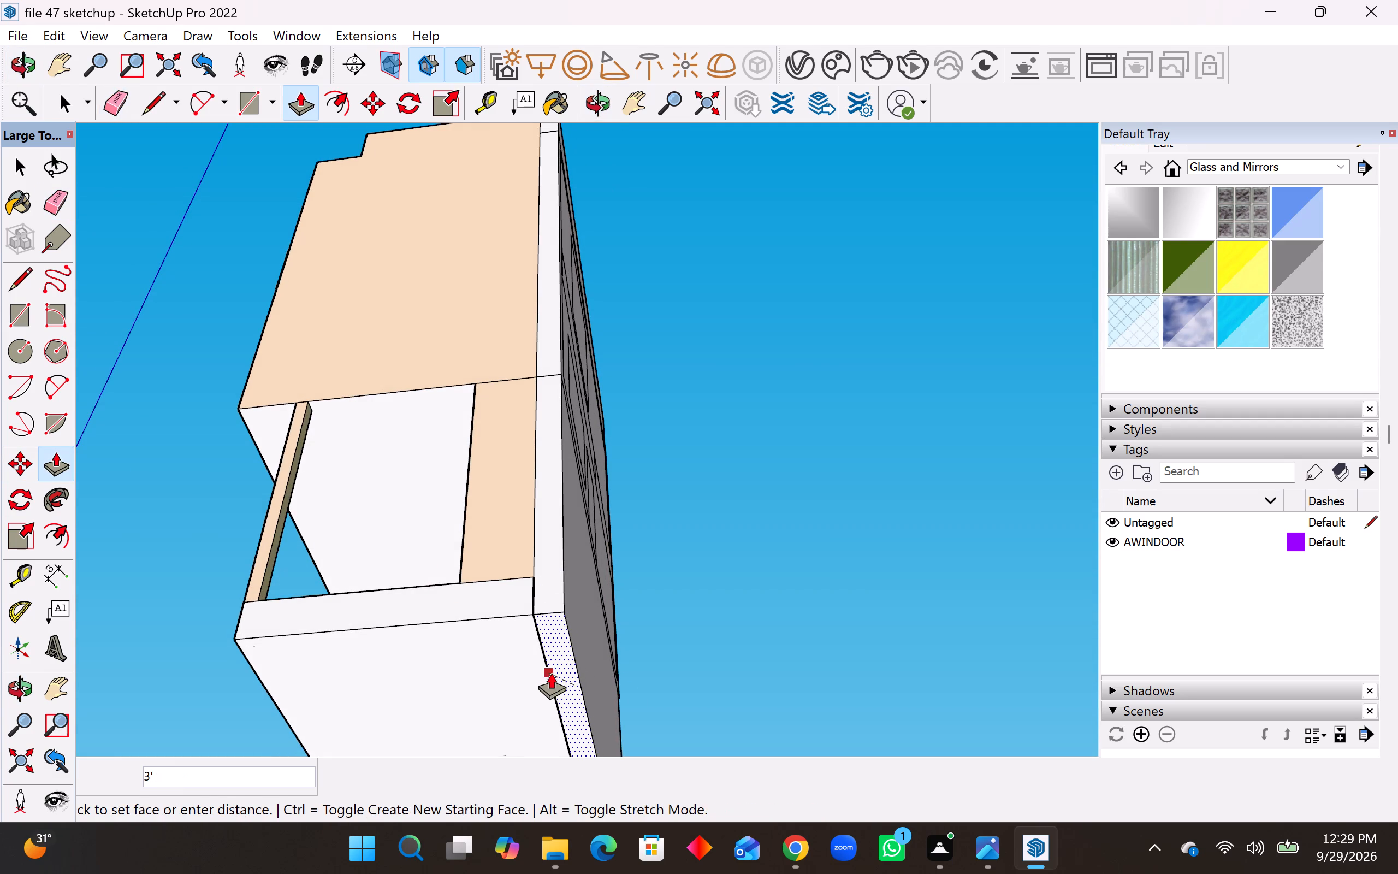
pyautogui.click(551, 672)
# Erase the seams joining the rear wall extension to the base's underside, the base's side and the ground-floor side wall.
pyautogui.moveTo(523, 660); pyautogui.dragTo(568, 630, button='middle')
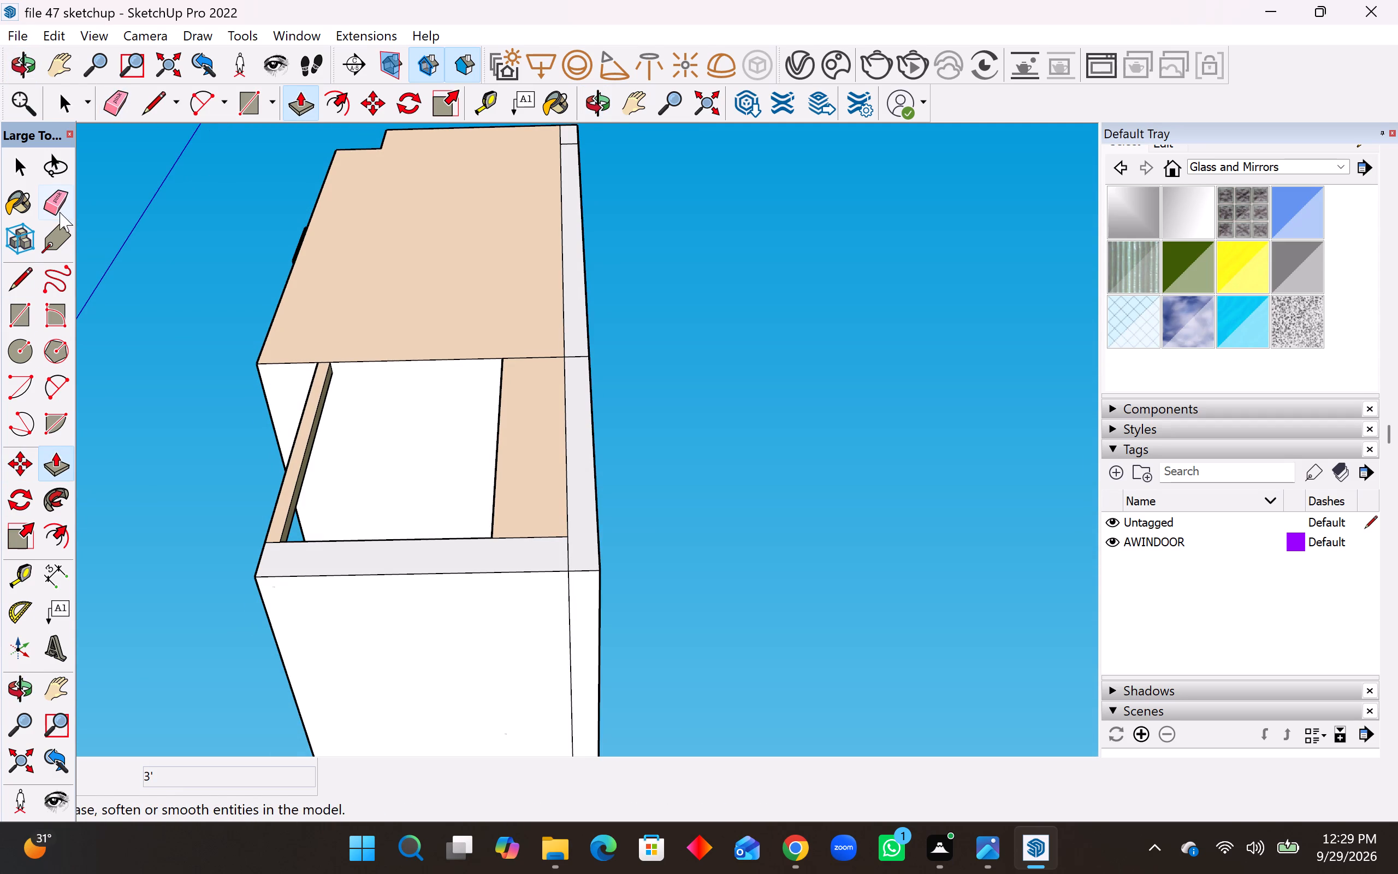
pyautogui.click(60, 212)
pyautogui.click(571, 610)
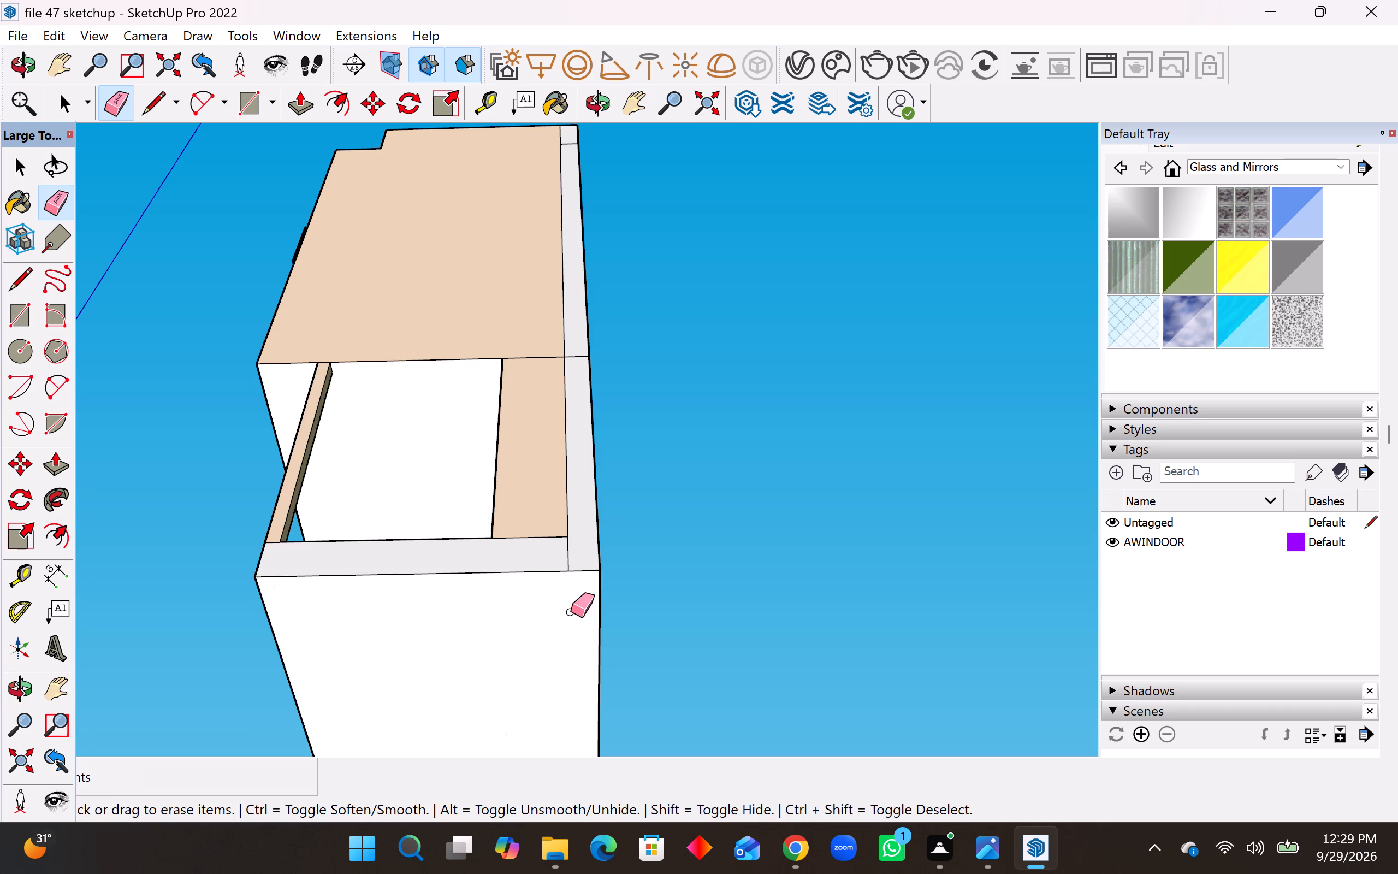
pyautogui.moveTo(572, 570); pyautogui.dragTo(595, 678, button='middle')
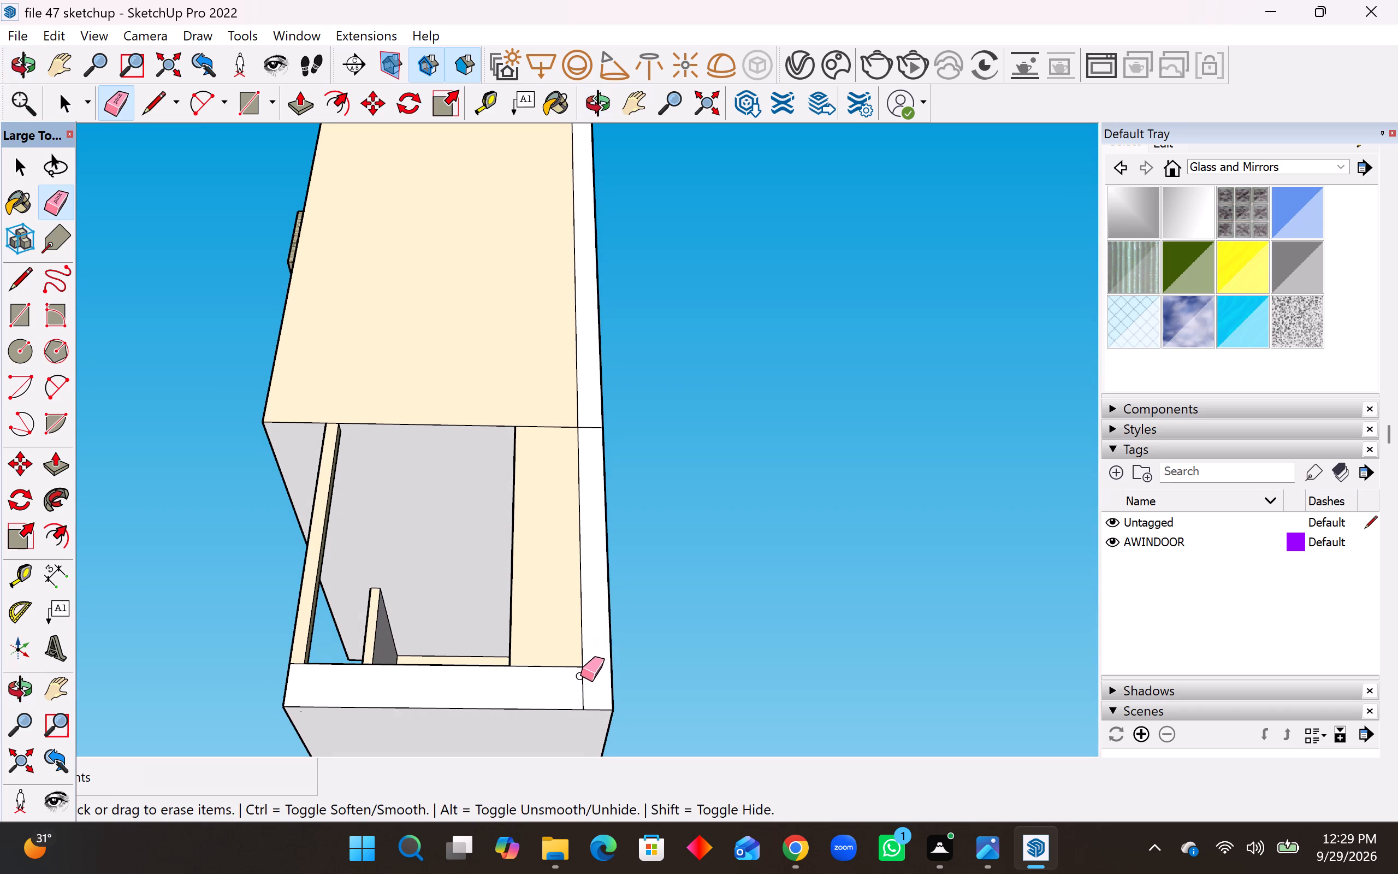
pyautogui.click(580, 680)
pyautogui.click(582, 675)
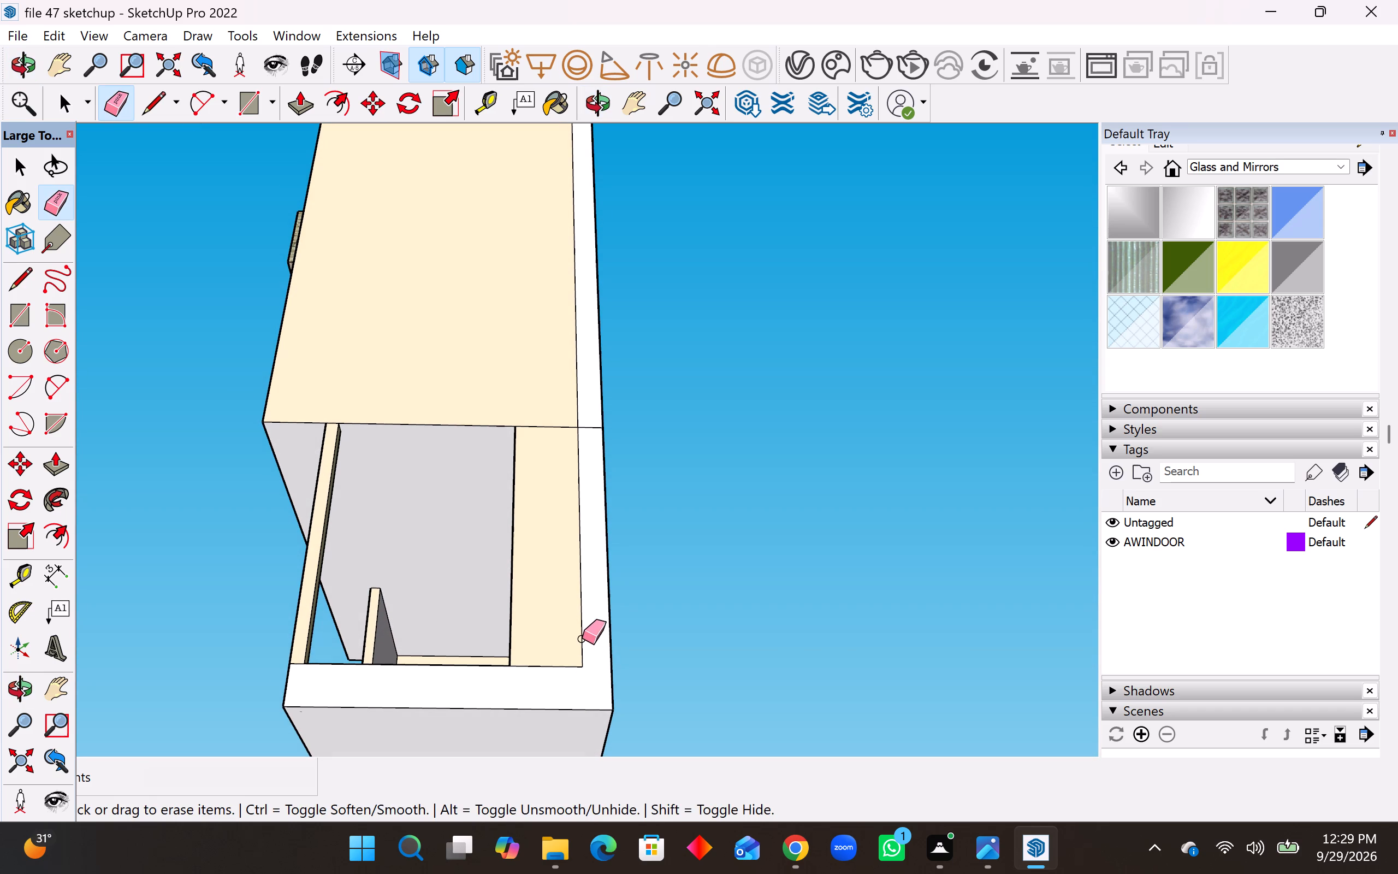
pyautogui.click(582, 639)
pyautogui.moveTo(572, 661); pyautogui.dragTo(615, 685, button='middle')
pyautogui.middleClick(945, 752)
pyautogui.moveTo(482, 609); pyautogui.dragTo(500, 633, button='middle')
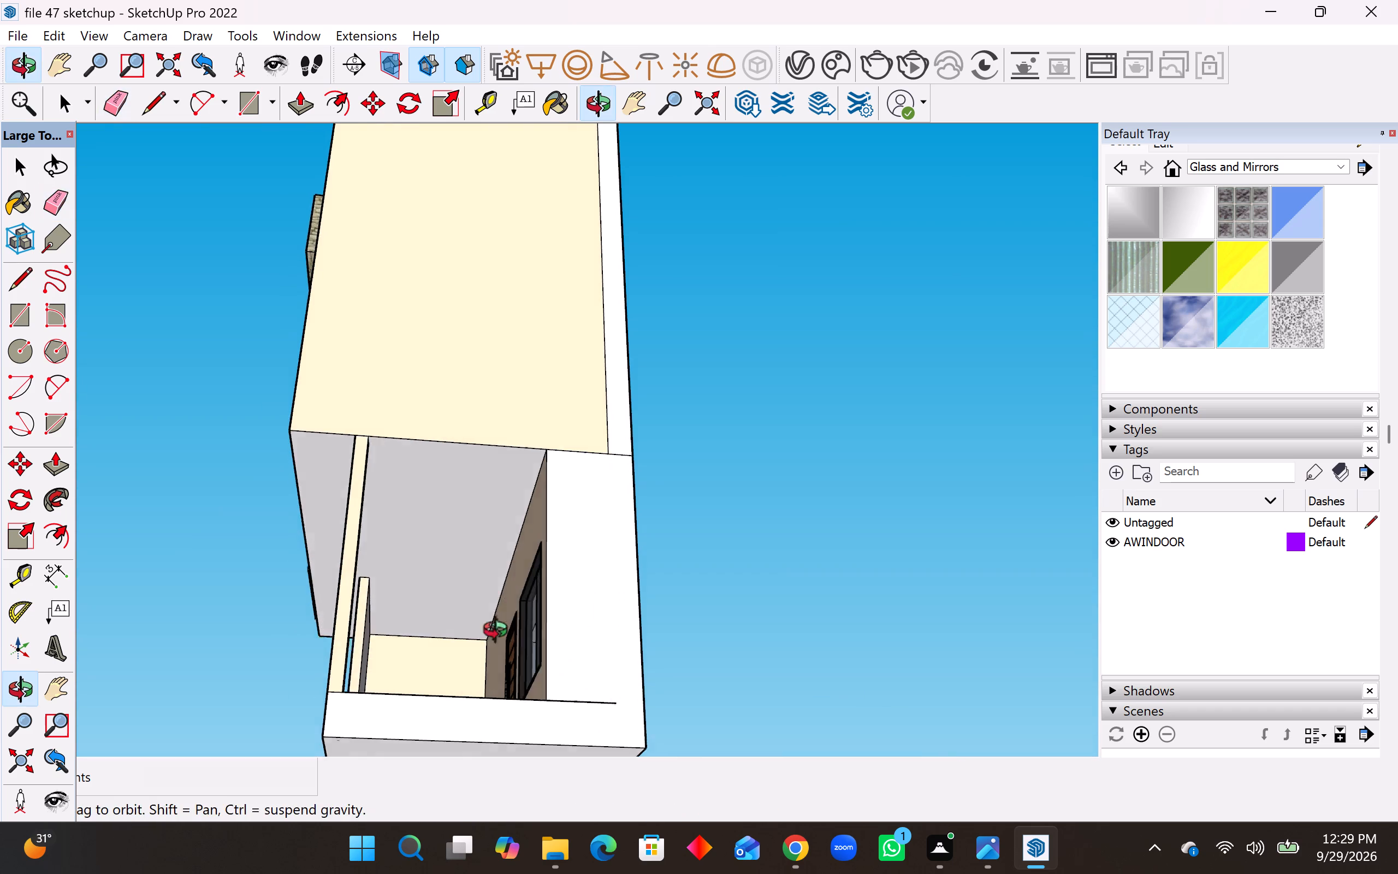
pyautogui.moveTo(500, 633); pyautogui.dragTo(727, 707, button='middle')
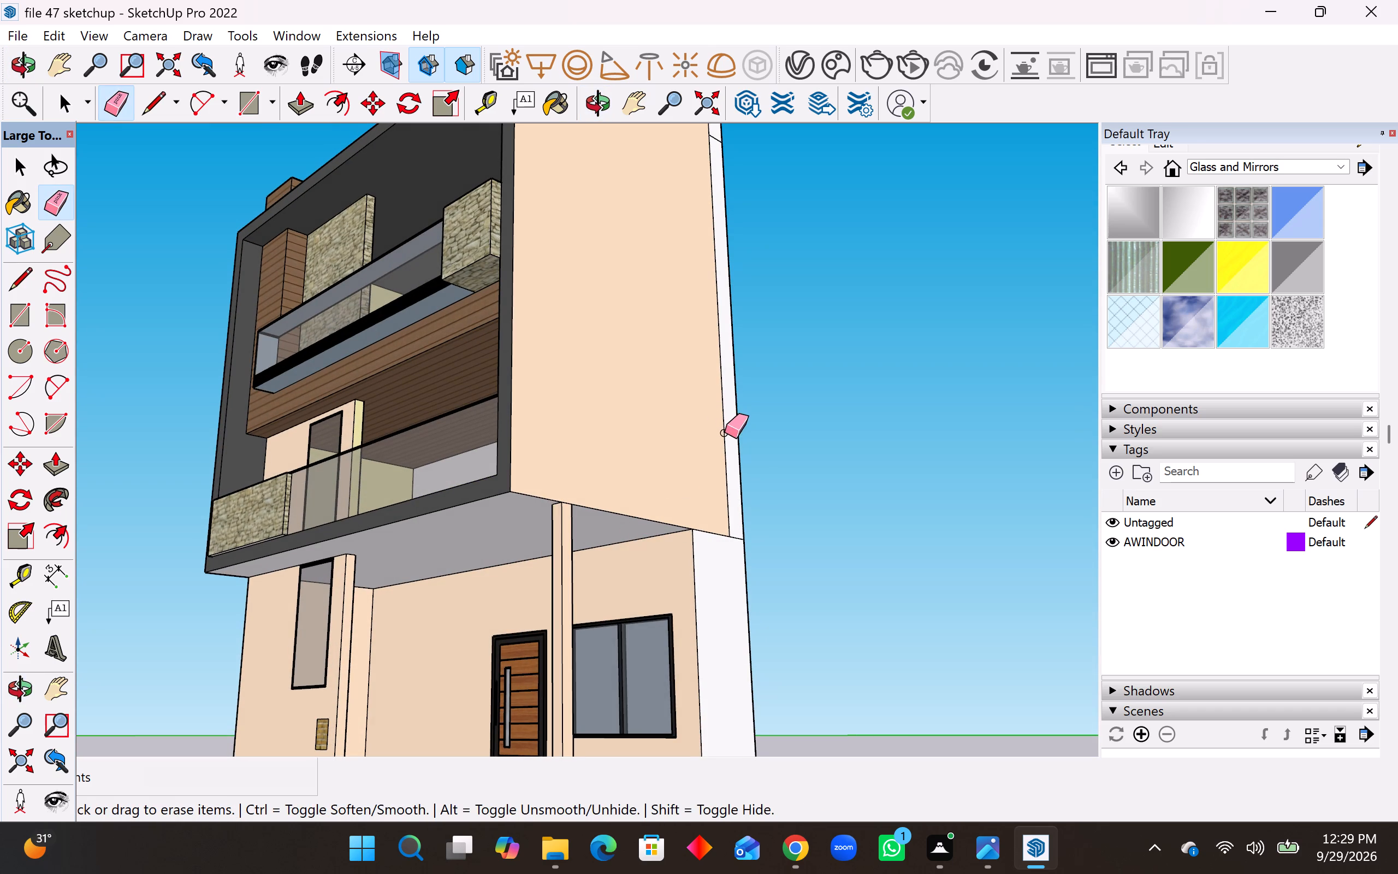
# Erase the long vertical seam between the upper side wall and the rear wall extension.
pyautogui.click(726, 433)
pyautogui.click(728, 452)
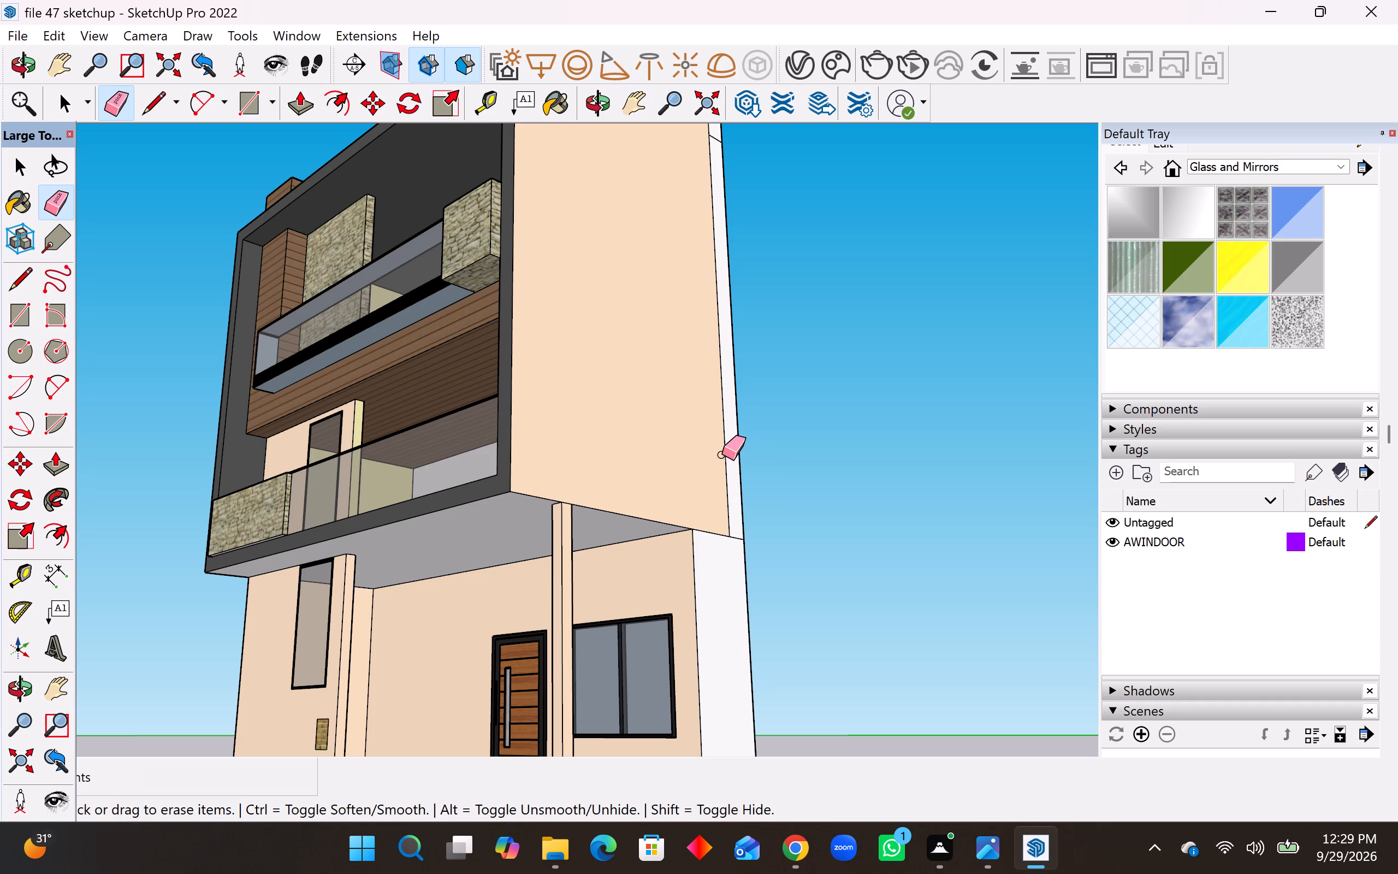
pyautogui.click(727, 454)
pyautogui.click(725, 454)
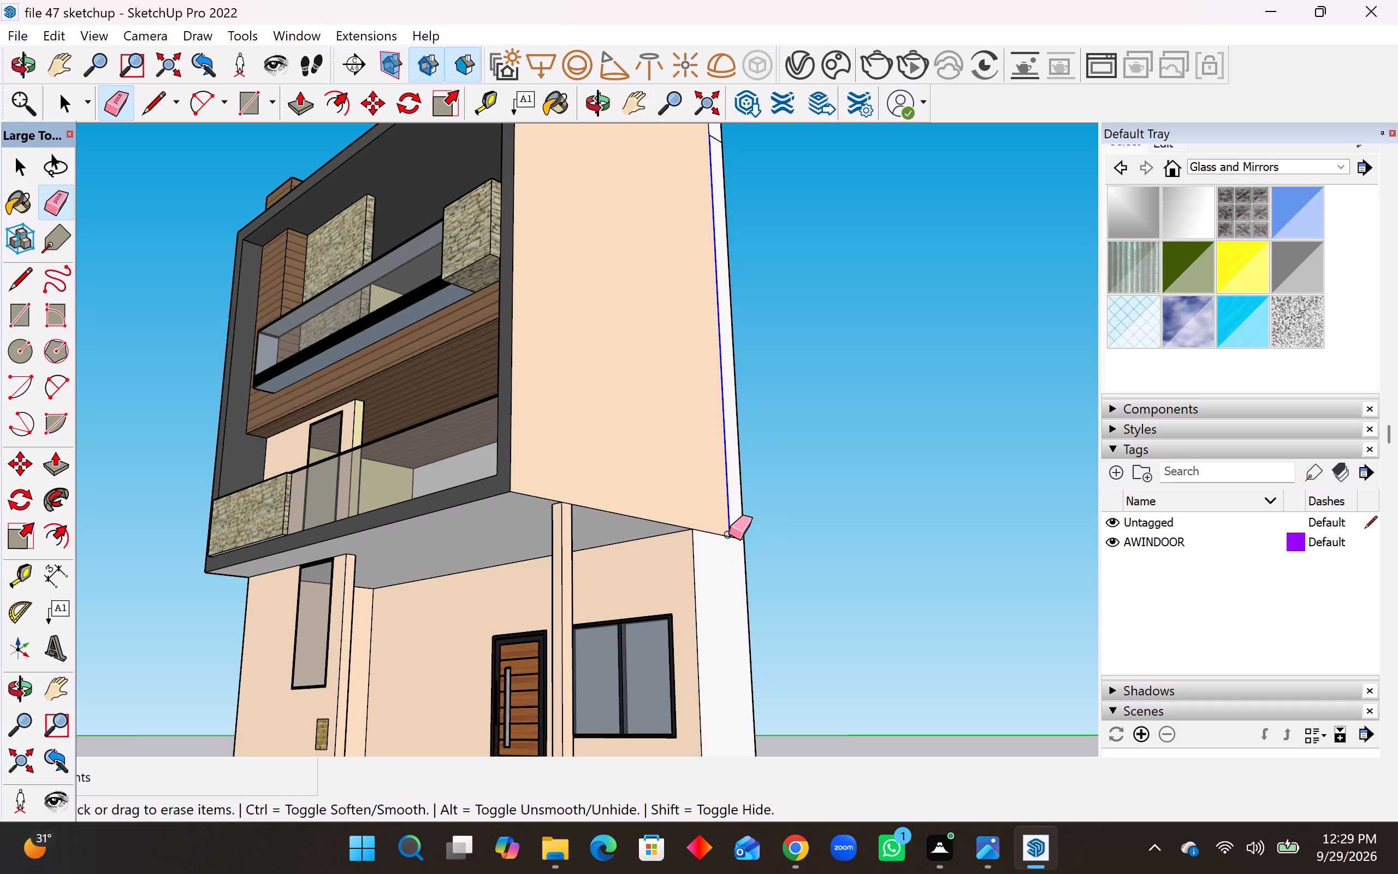
pyautogui.click(727, 537)
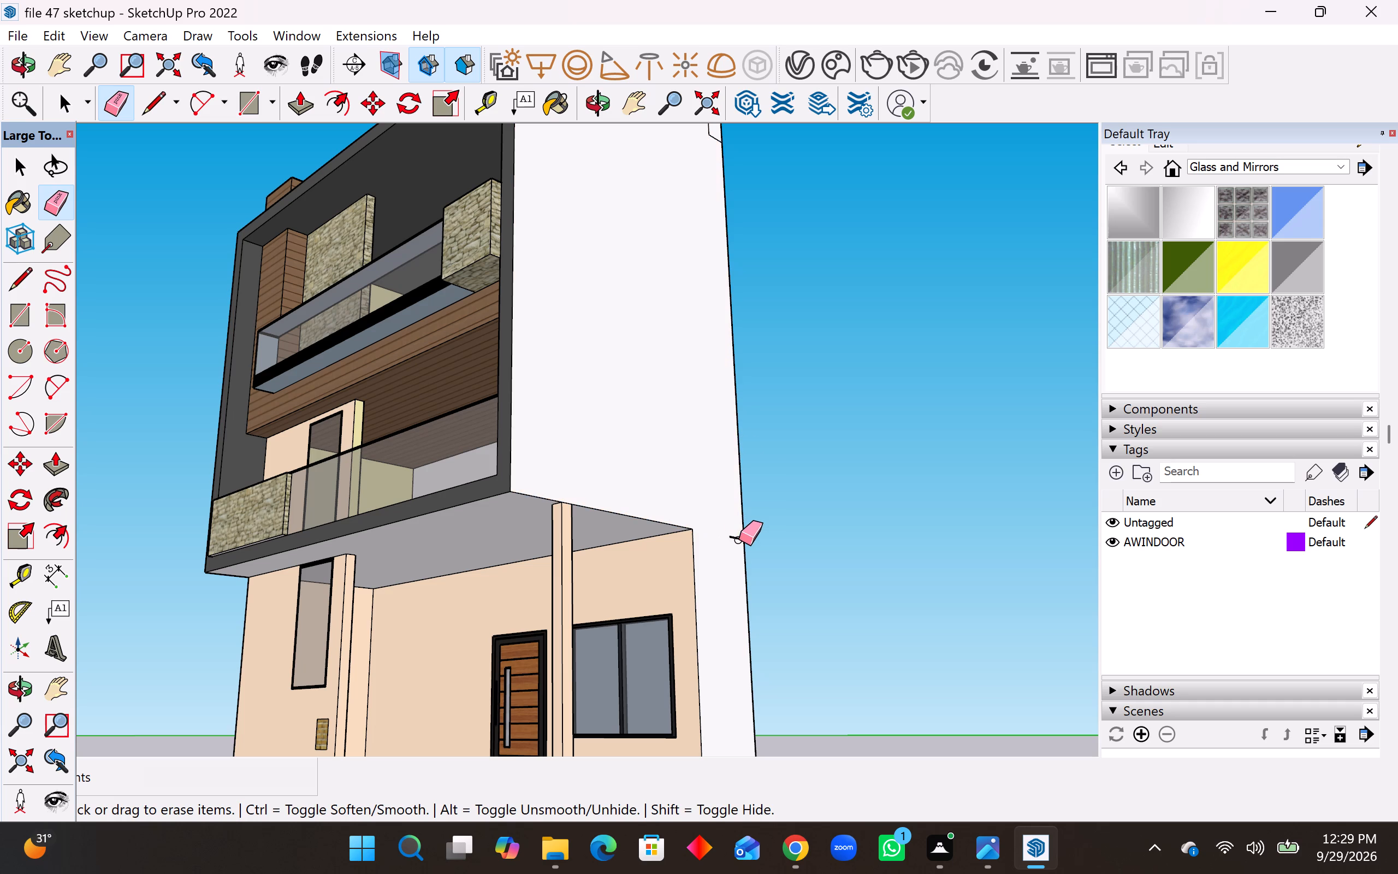
pyautogui.click(740, 539)
# Erase the small leftover seam lines at the top rear corner of the side wall.
pyautogui.moveTo(762, 539); pyautogui.dragTo(624, 586, button='middle')
pyautogui.scroll(-9, 738, 687)
pyautogui.scroll(5, 695, 276)
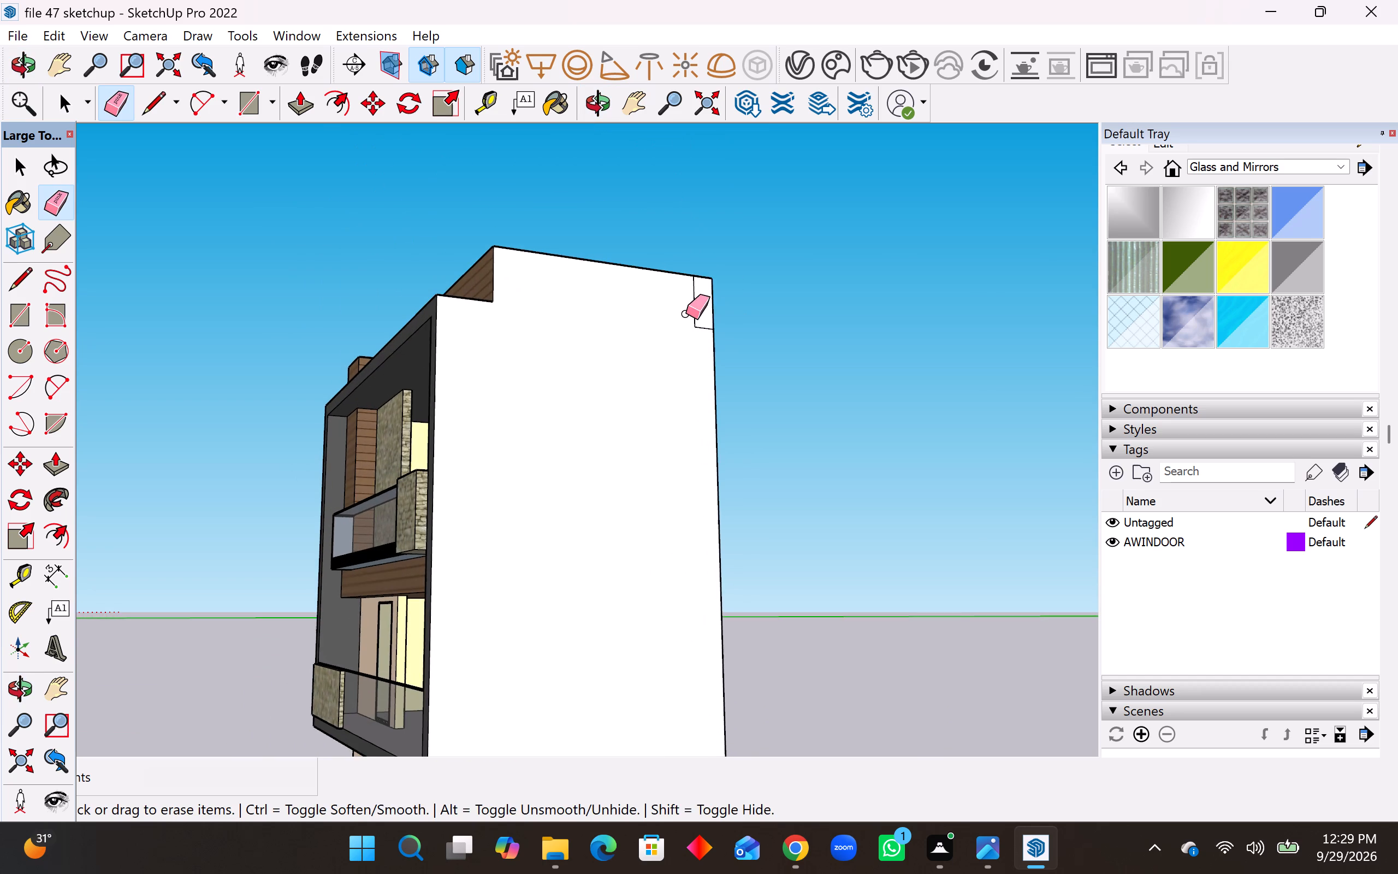
pyautogui.moveTo(686, 314); pyautogui.dragTo(711, 351)
# Paint the white walls behind the second- and third-floor balconies with the Colors-Named material 0012_Bisque.
pyautogui.moveTo(691, 497); pyautogui.dragTo(890, 504, button='middle')
pyautogui.scroll(-1, 691, 497)
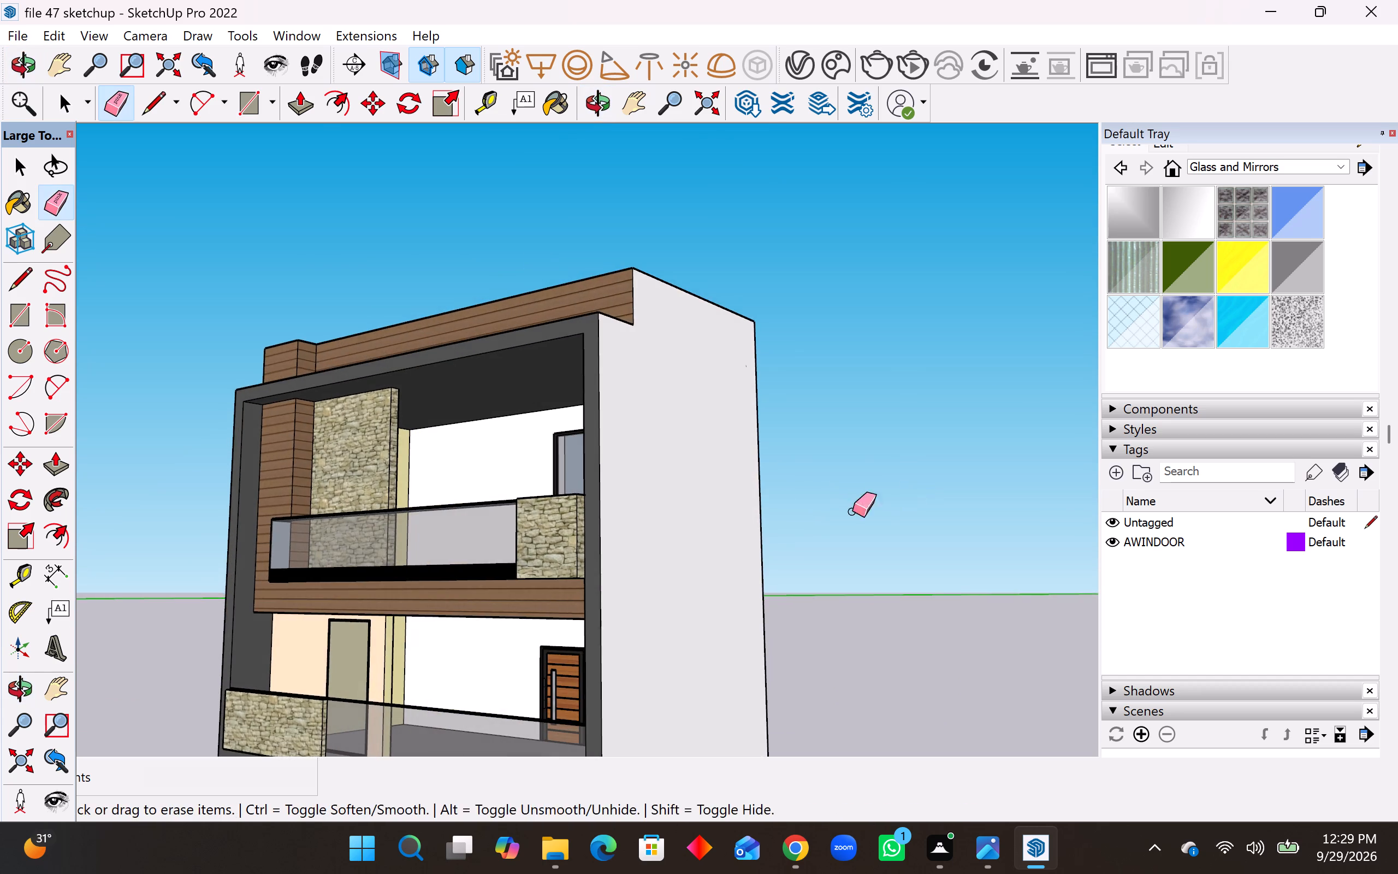
pyautogui.moveTo(624, 516); pyautogui.dragTo(883, 528, button='middle')
pyautogui.scroll(-9, 703, 477)
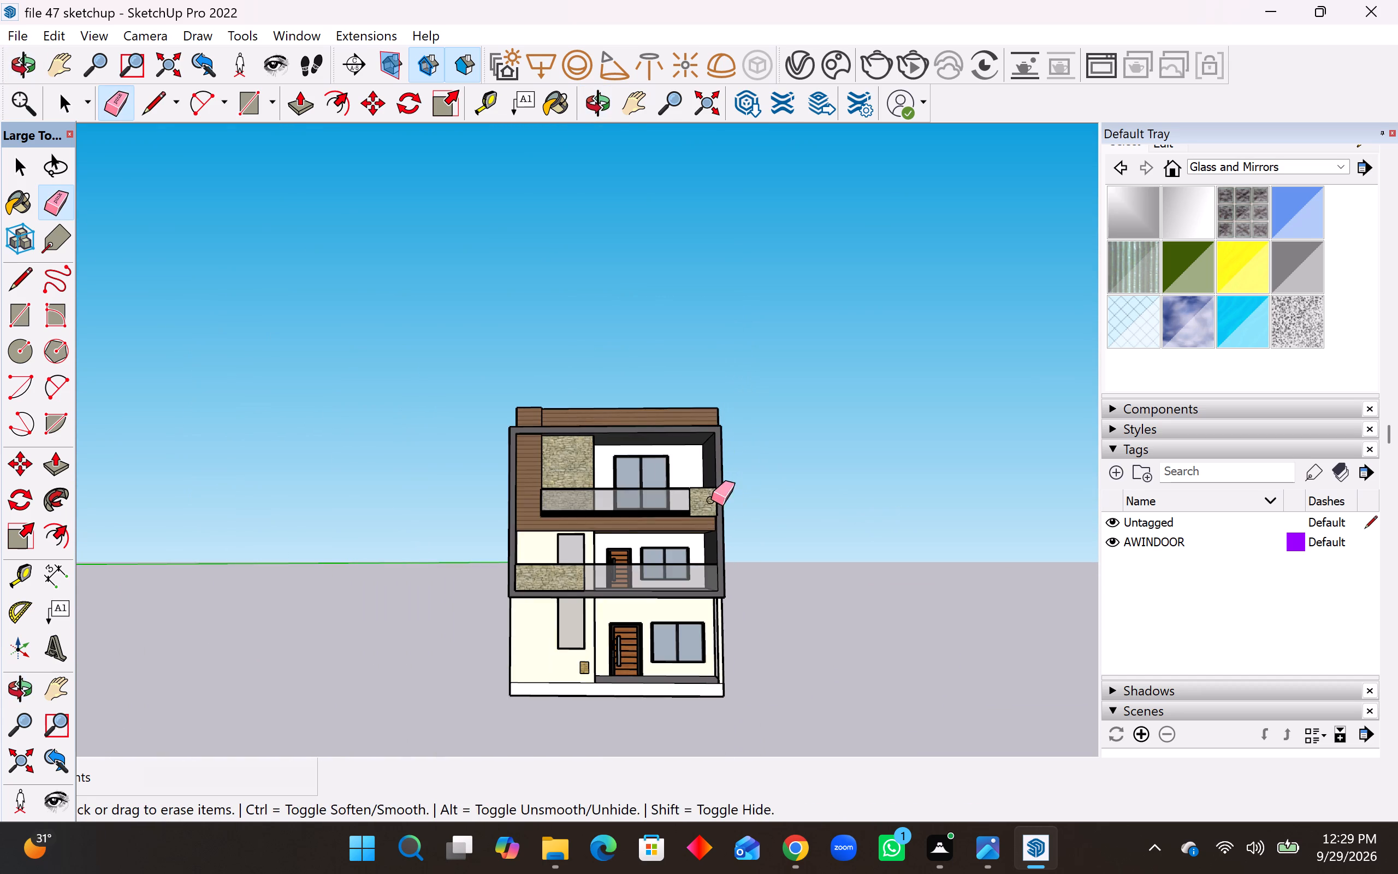
pyautogui.moveTo(718, 510); pyautogui.dragTo(718, 522, button='middle')
pyautogui.scroll(6, 690, 610)
pyautogui.moveTo(828, 512); pyautogui.dragTo(743, 513, button='middle')
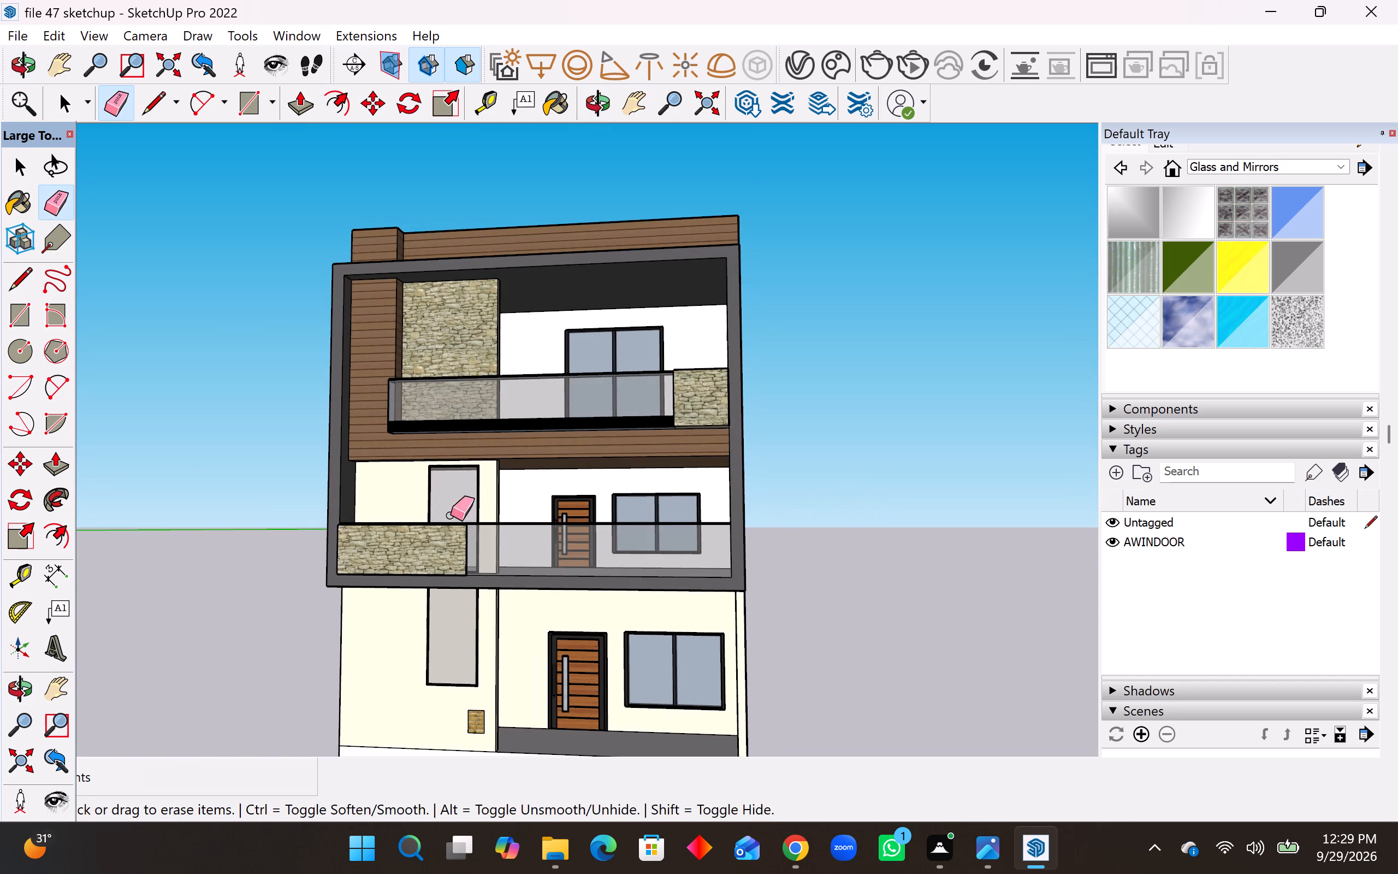
pyautogui.moveTo(859, 478); pyautogui.dragTo(596, 510, button='middle')
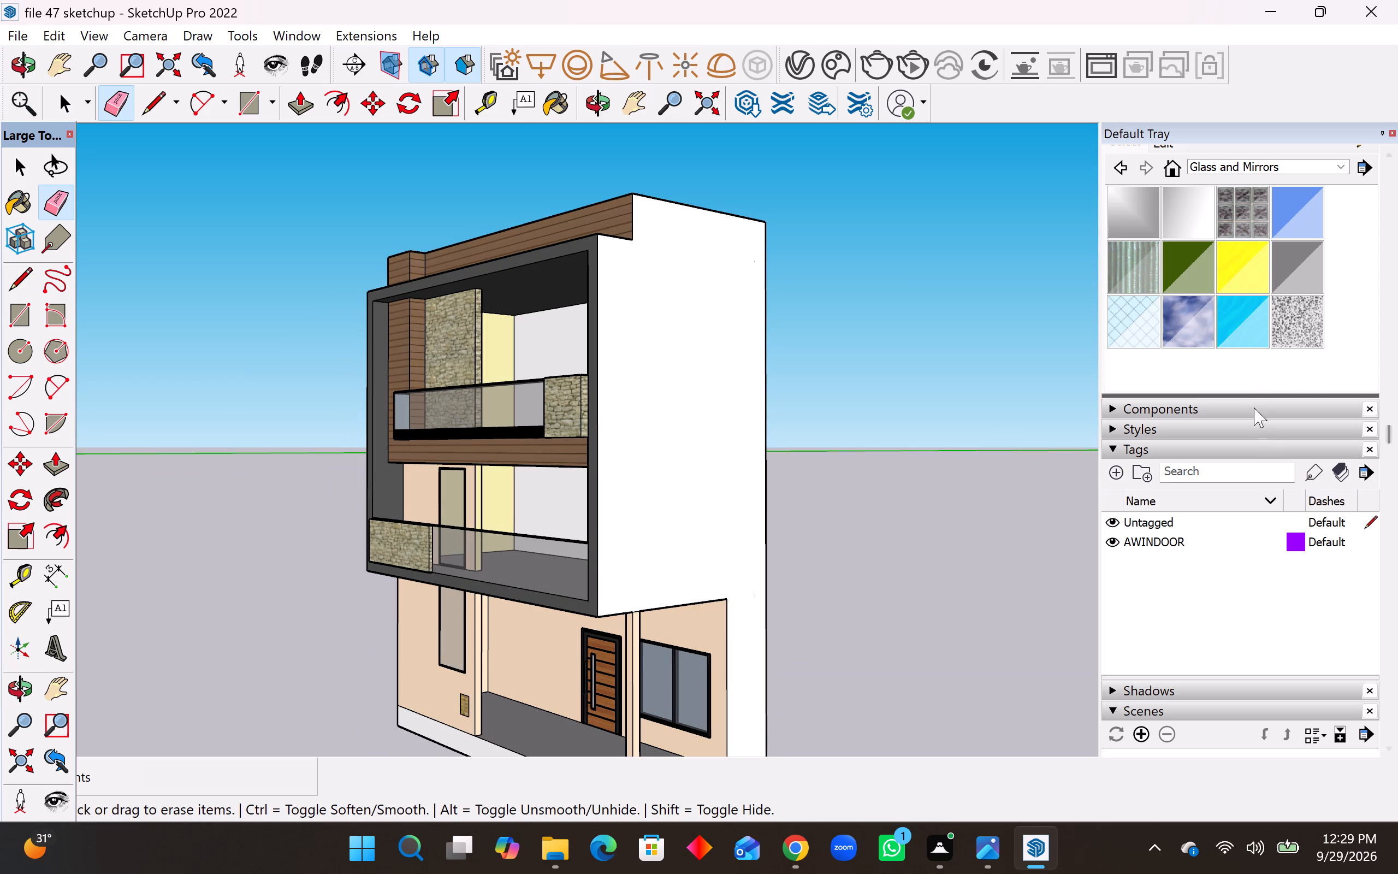
pyautogui.scroll(5, 1264, 435)
pyautogui.click(1290, 491)
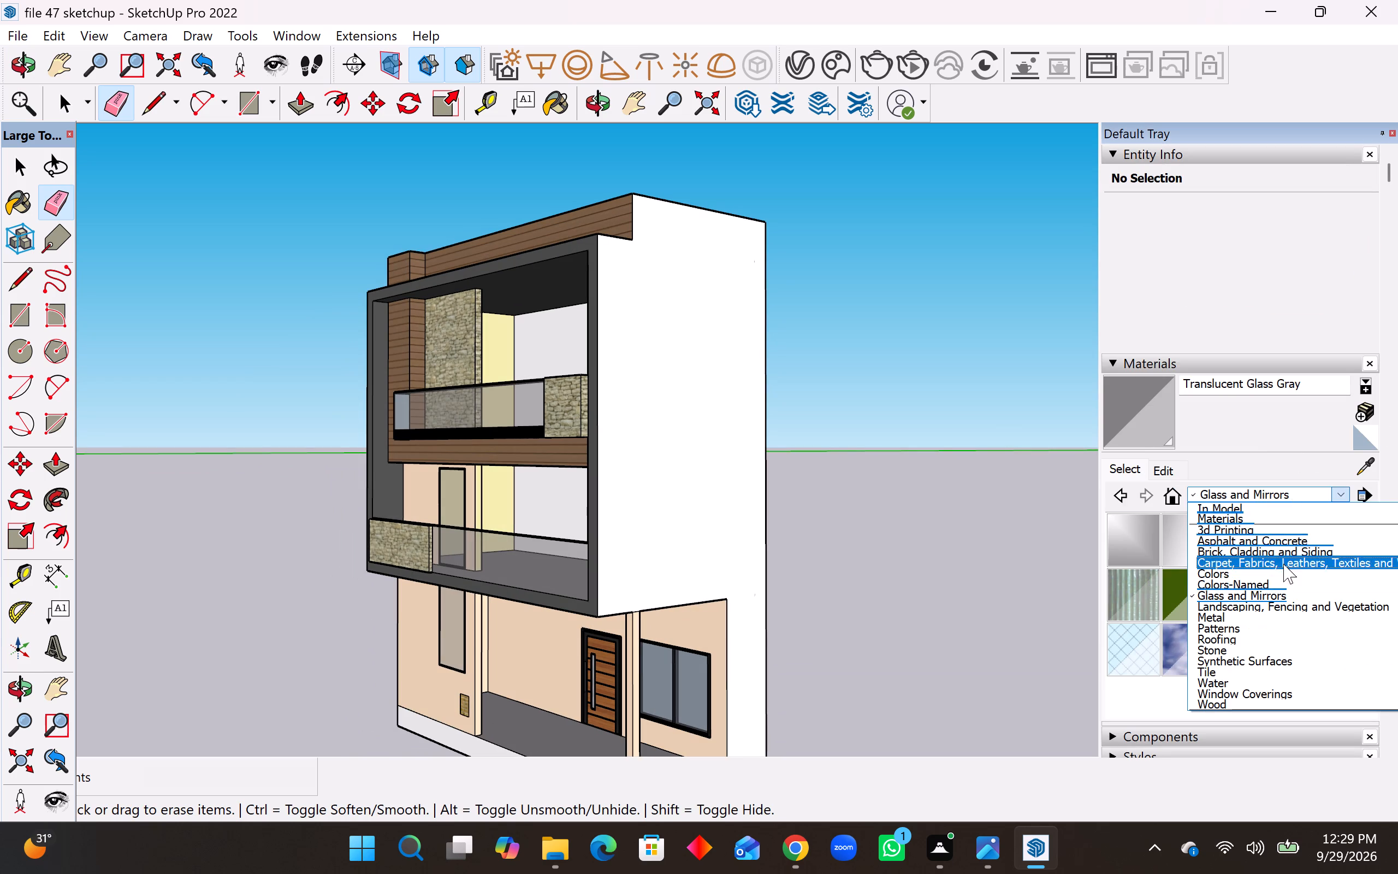
pyautogui.click(1283, 589)
pyautogui.scroll(-1, 1272, 626)
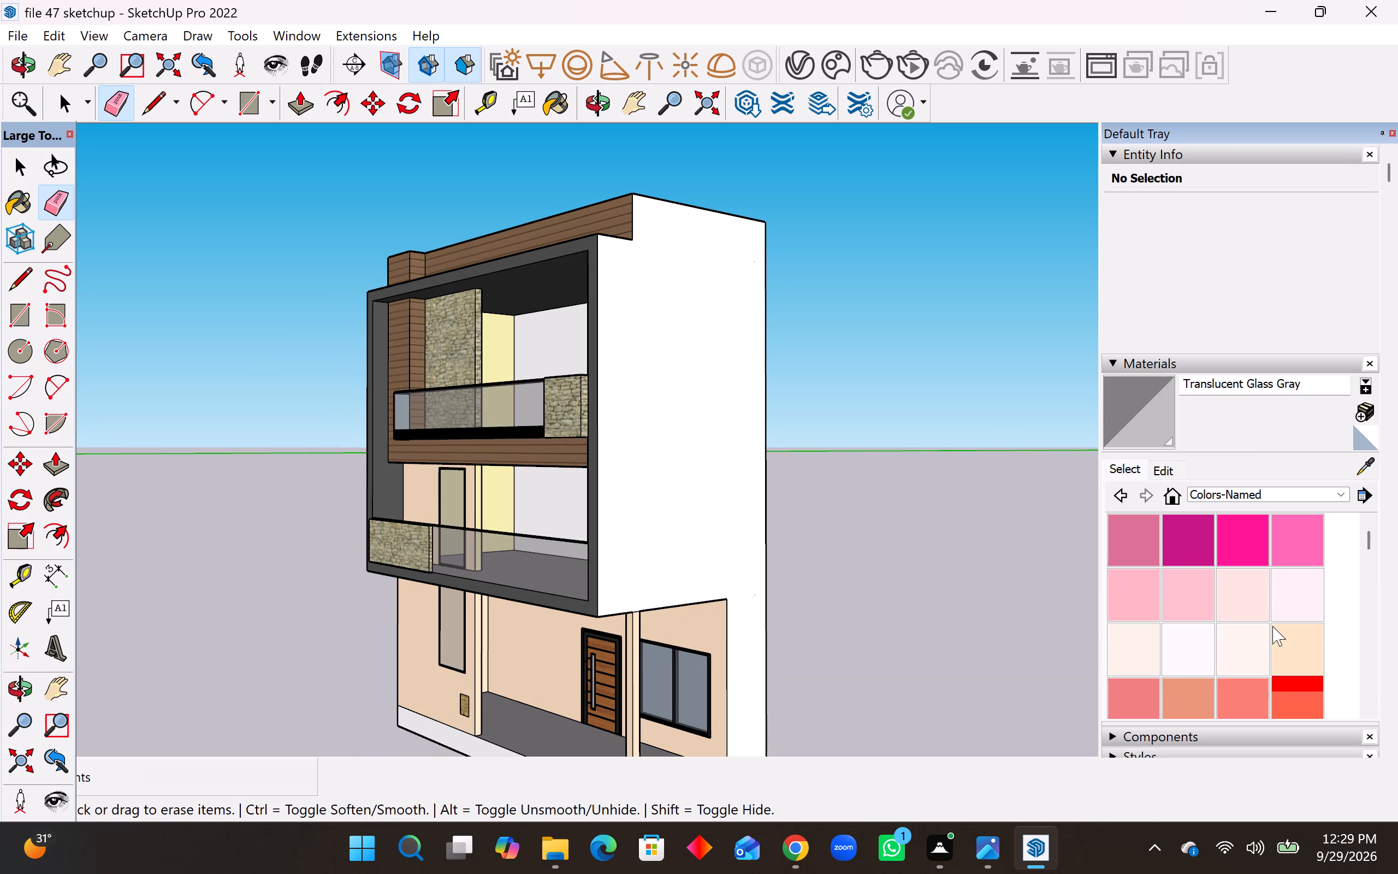
pyautogui.click(1299, 593)
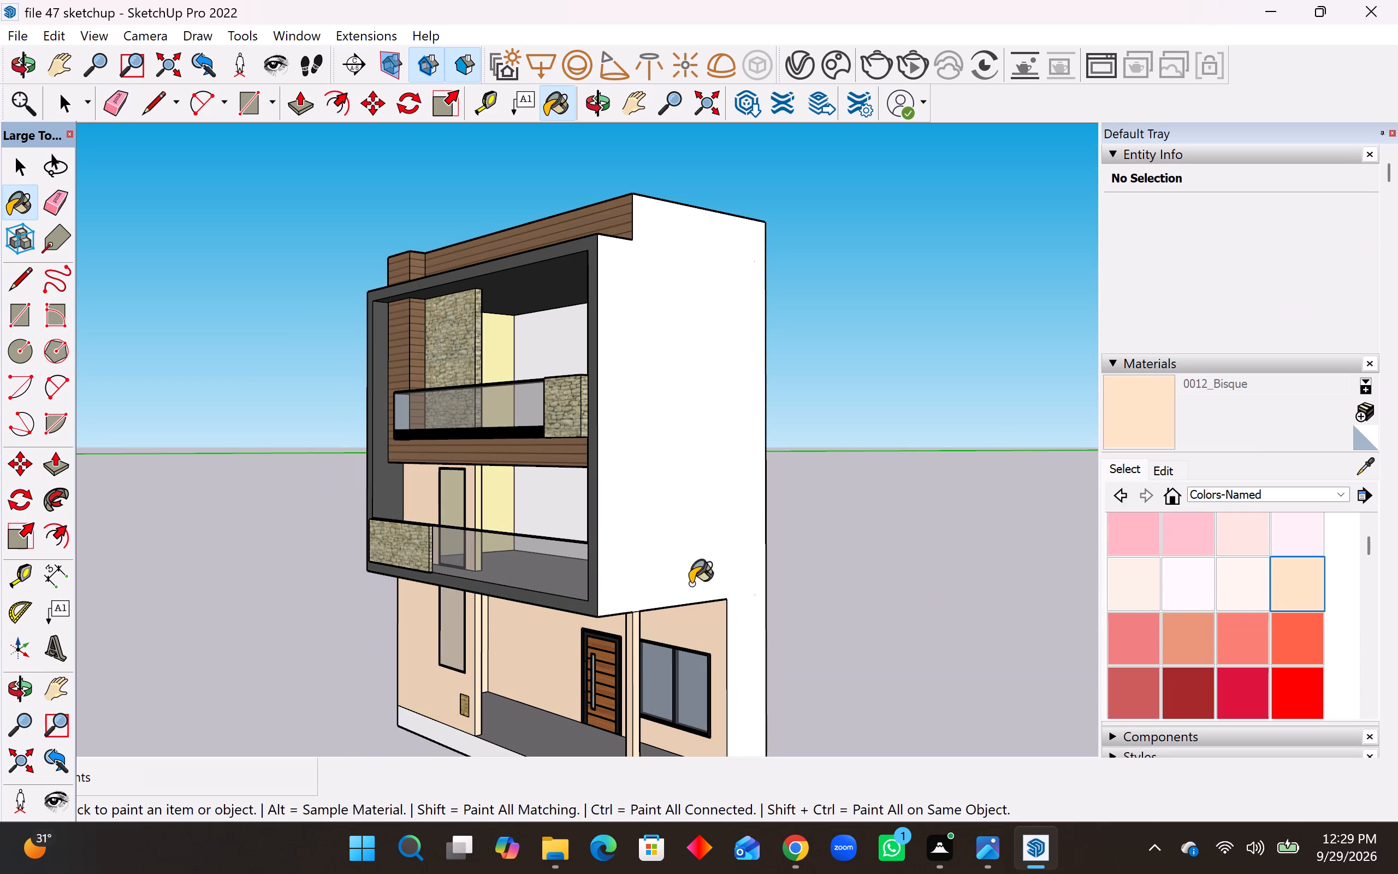
pyautogui.click(554, 341)
pyautogui.click(558, 502)
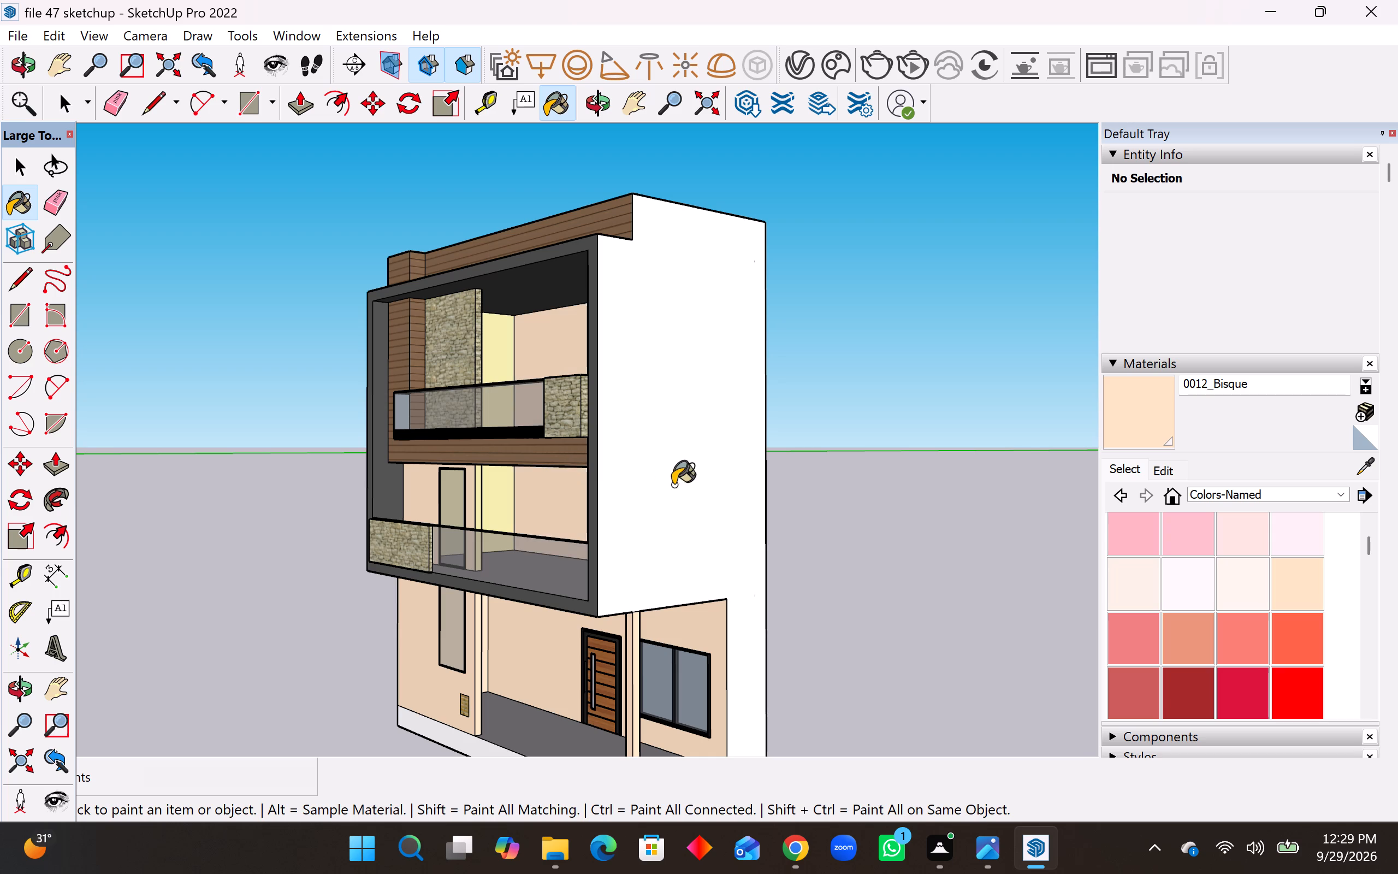
# Paint the merged exterior side wall and the narrow rear strip of the opposite side wall with 0012_Bisque.
pyautogui.click(673, 485)
pyautogui.moveTo(808, 533); pyautogui.dragTo(299, 529, button='middle')
pyautogui.moveTo(596, 534); pyautogui.dragTo(972, 517, button='middle')
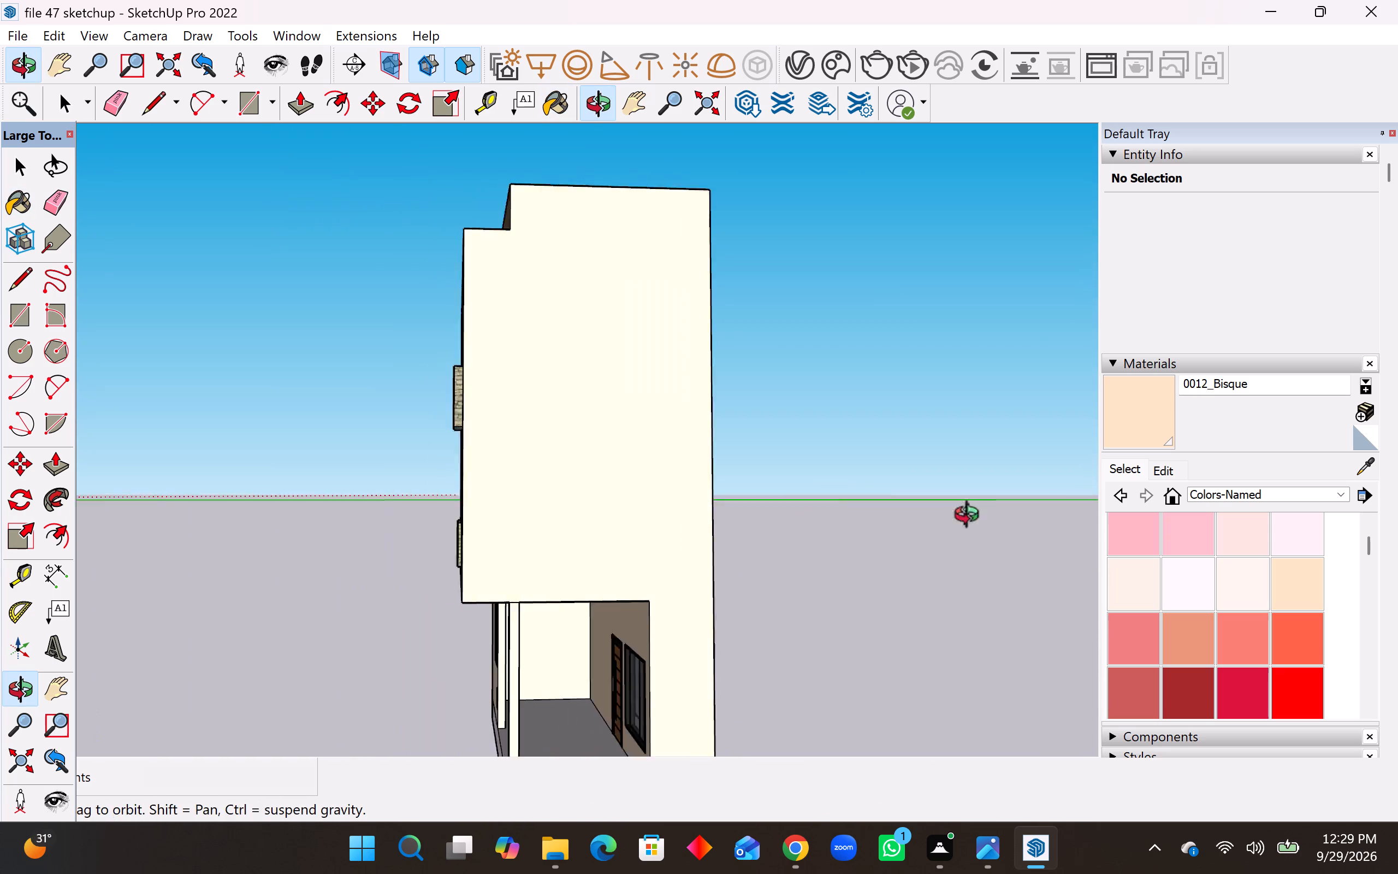
pyautogui.moveTo(972, 517); pyautogui.dragTo(1247, 499, button='middle')
pyautogui.moveTo(619, 510); pyautogui.dragTo(891, 521, button='middle')
pyautogui.moveTo(616, 491); pyautogui.dragTo(951, 513, button='middle')
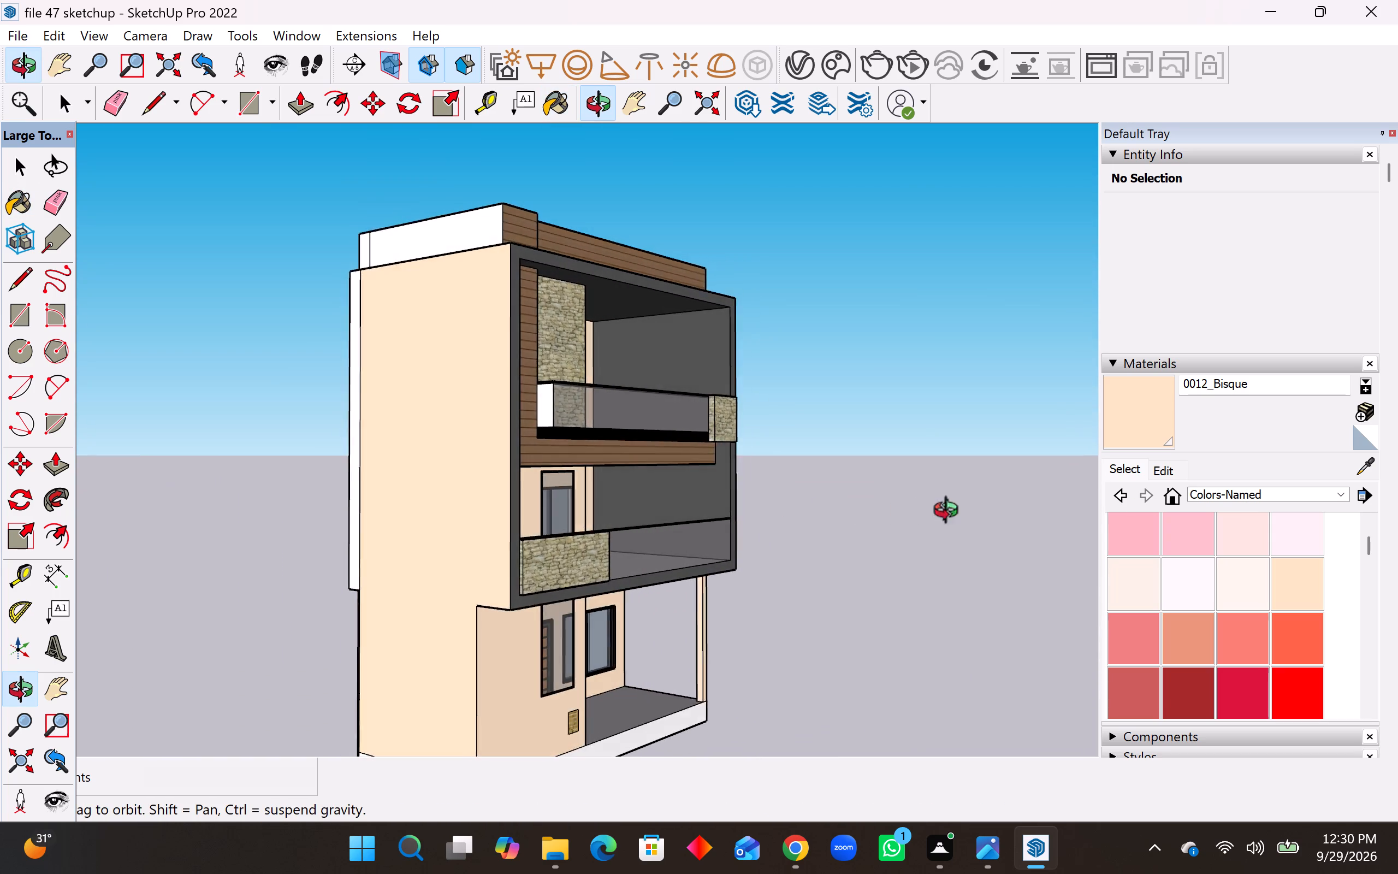
pyautogui.moveTo(951, 513); pyautogui.dragTo(1007, 509, button='middle')
pyautogui.moveTo(450, 346); pyautogui.dragTo(460, 550, button='middle')
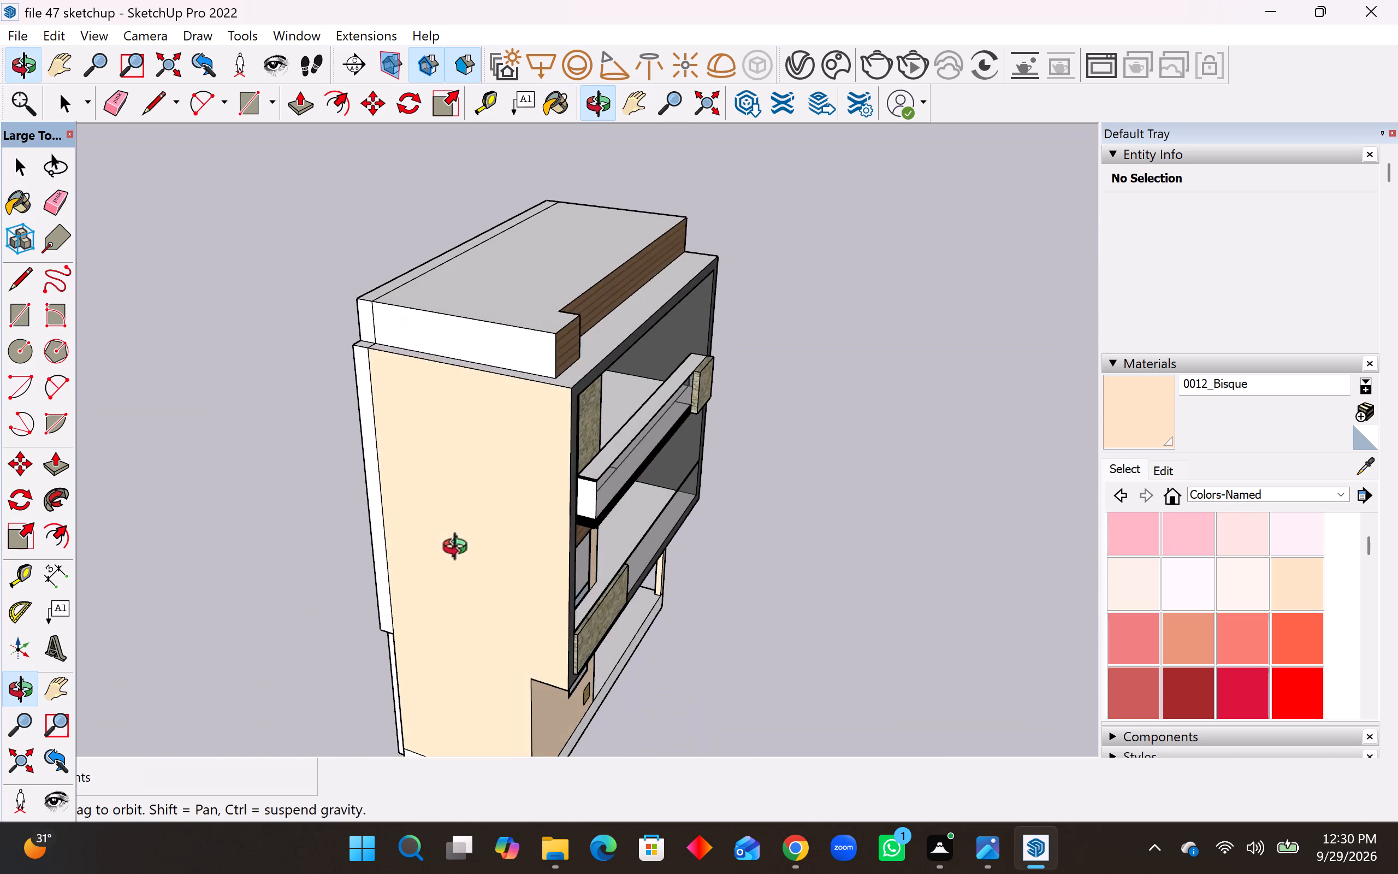
pyautogui.moveTo(460, 550); pyautogui.dragTo(460, 546, button='middle')
pyautogui.moveTo(459, 538); pyautogui.dragTo(474, 394, button='middle')
pyautogui.click(376, 397)
pyautogui.moveTo(585, 418); pyautogui.dragTo(277, 413, button='middle')
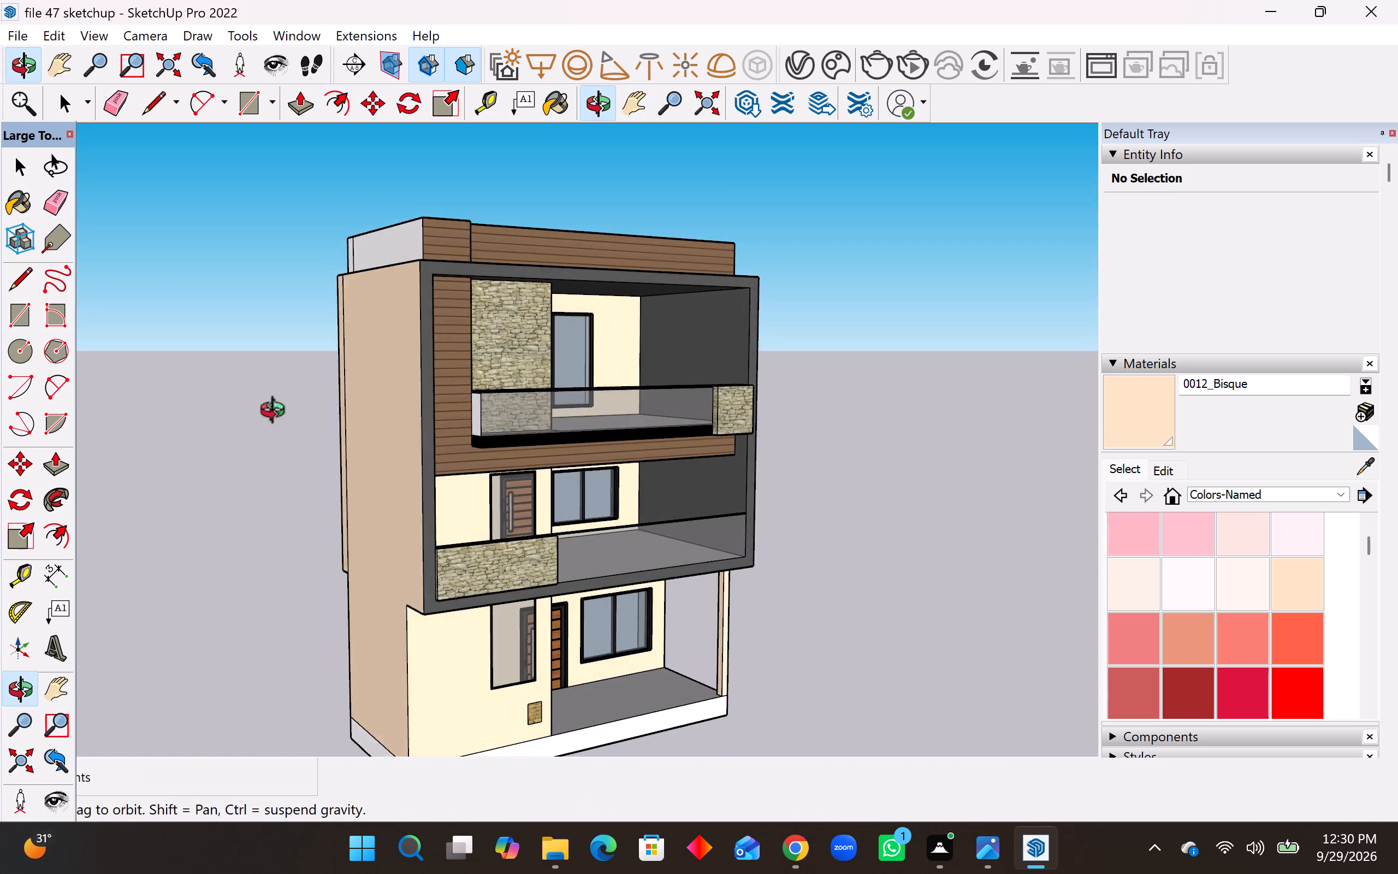
# Paint the front face of the base with 0012_Bisque.
pyautogui.moveTo(277, 413); pyautogui.dragTo(269, 413, button='middle')
pyautogui.moveTo(546, 401); pyautogui.dragTo(365, 400, button='middle')
pyautogui.scroll(-2, 517, 468)
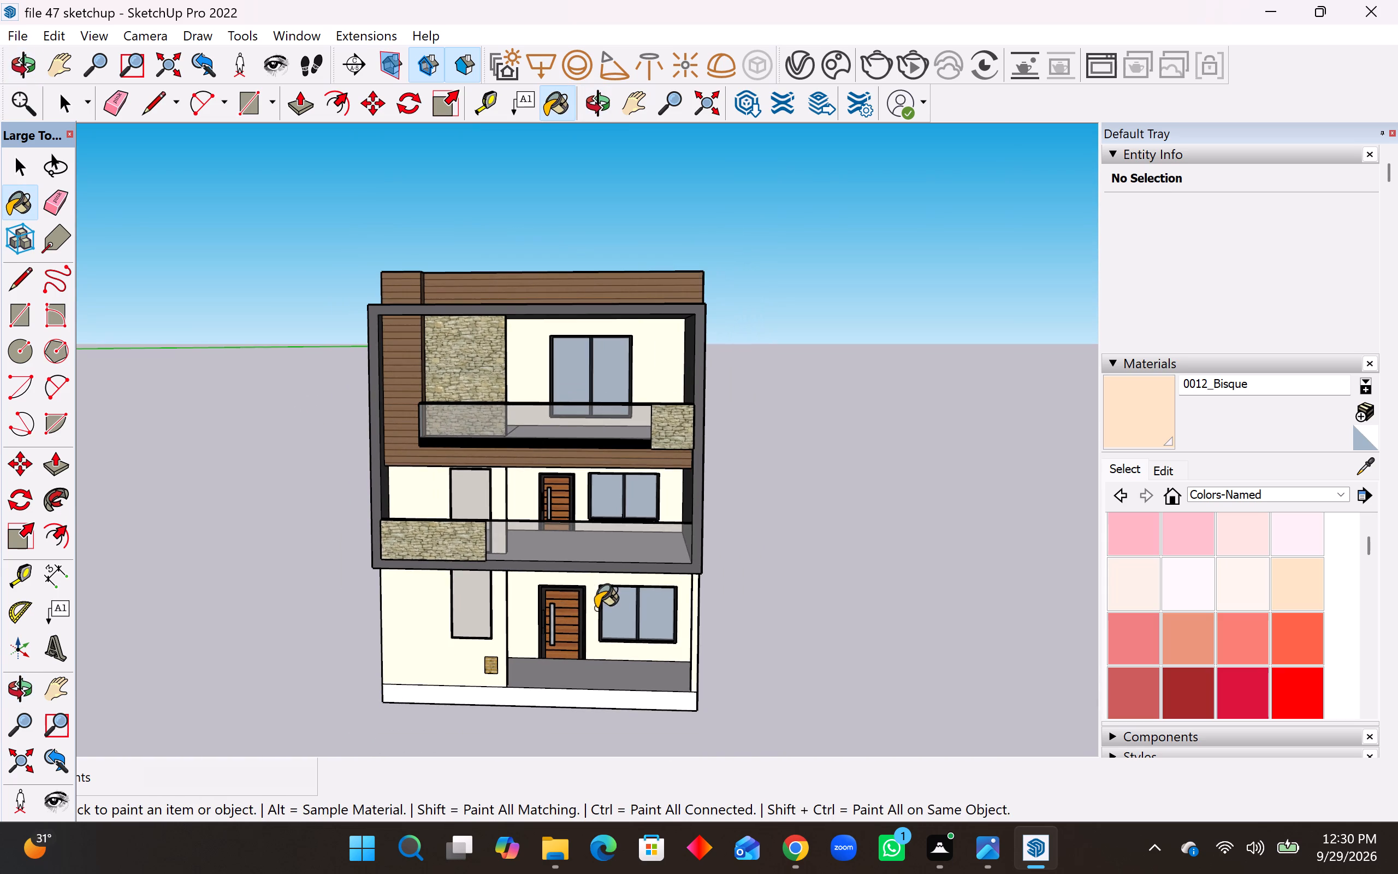
pyautogui.moveTo(598, 609); pyautogui.dragTo(594, 536, button='middle')
pyautogui.click(477, 702)
# Erase the seams between the base and the front wall, at the porch column's foot, and along the side wall.
pyautogui.moveTo(559, 699); pyautogui.dragTo(521, 696, button='middle')
pyautogui.scroll(7, 637, 693)
pyautogui.middleClick(537, 724)
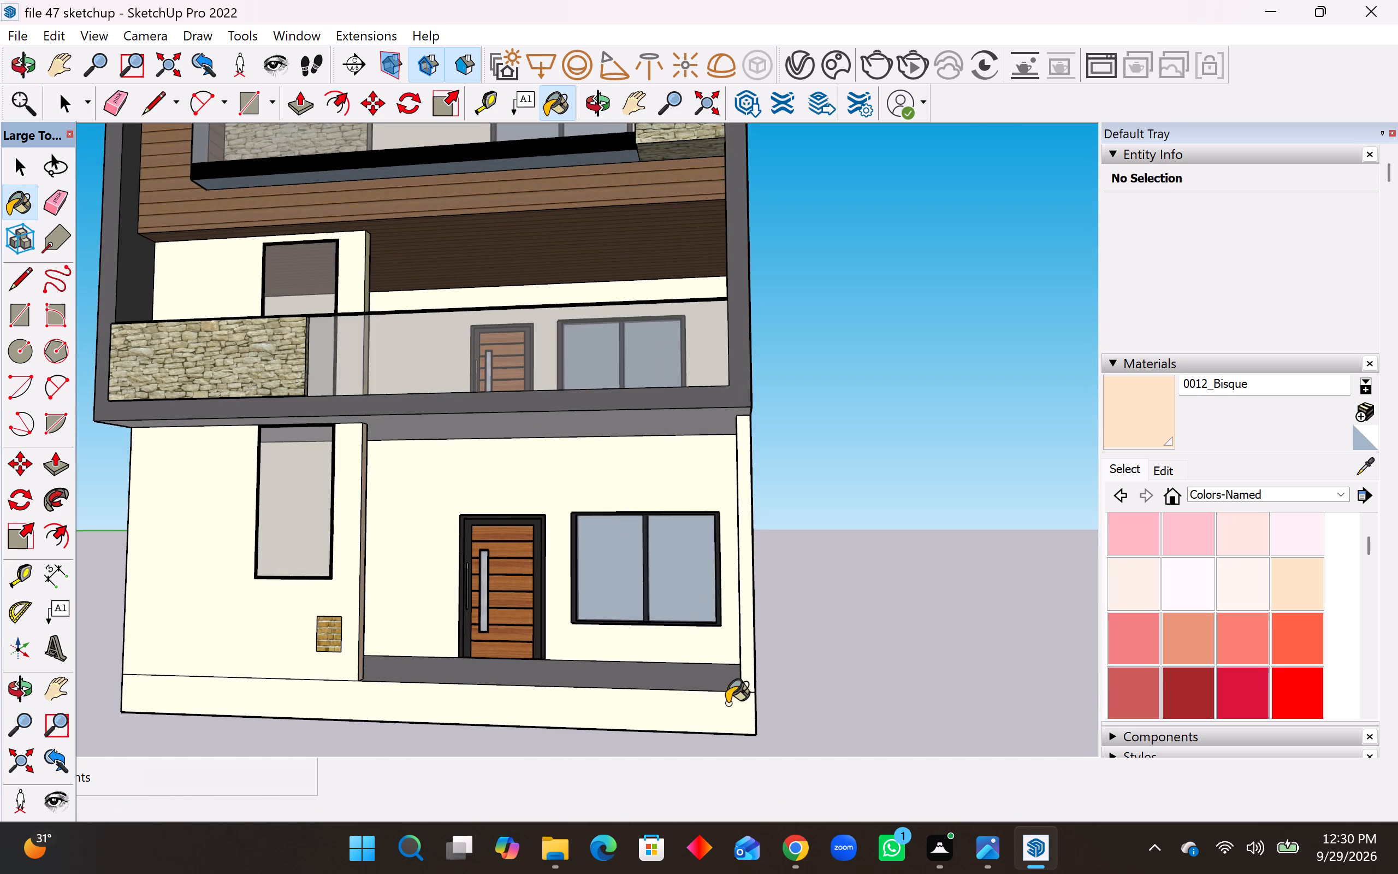
pyautogui.moveTo(725, 699); pyautogui.dragTo(731, 665, button='middle')
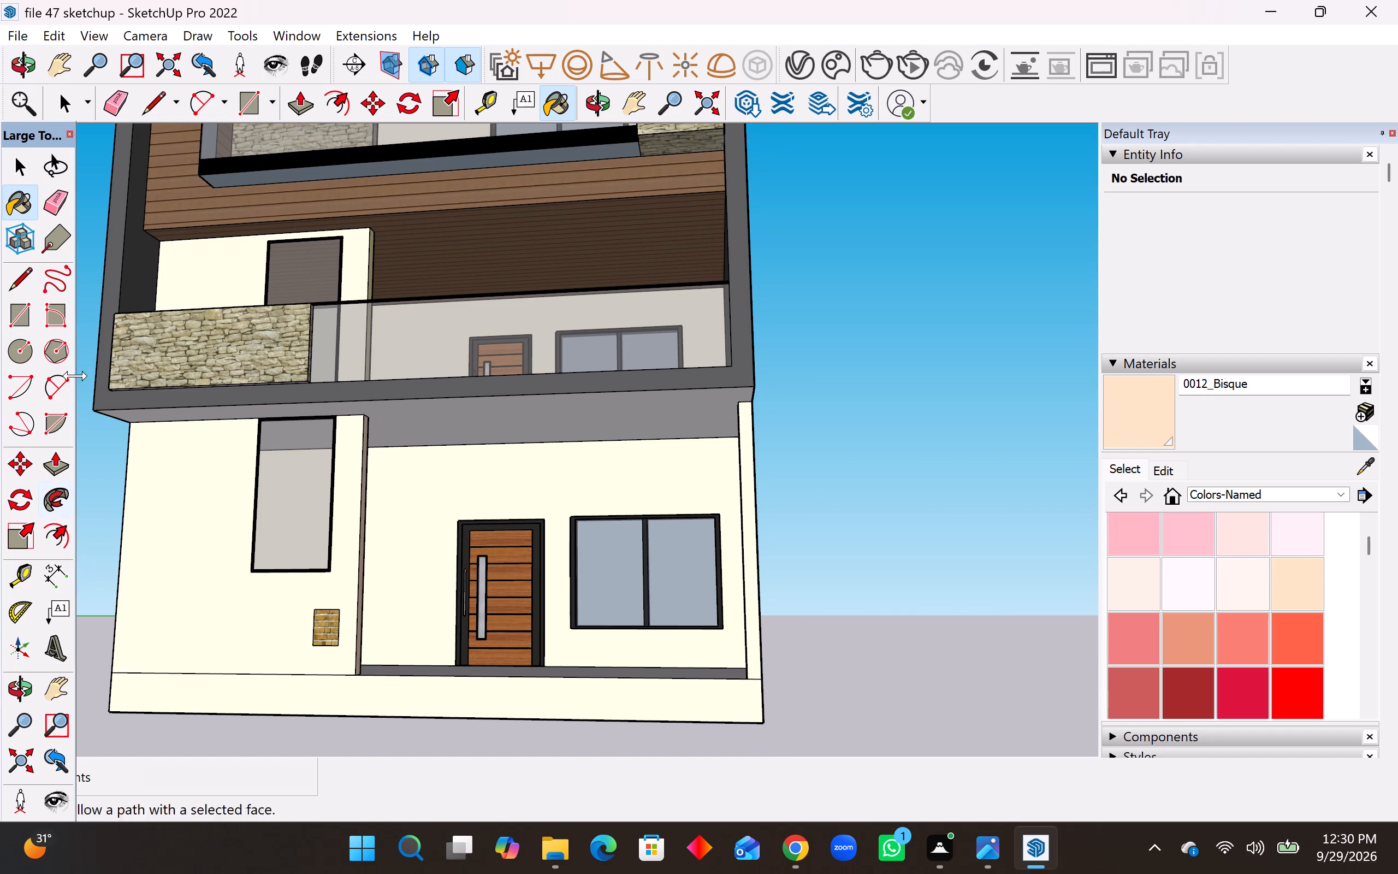
pyautogui.click(61, 199)
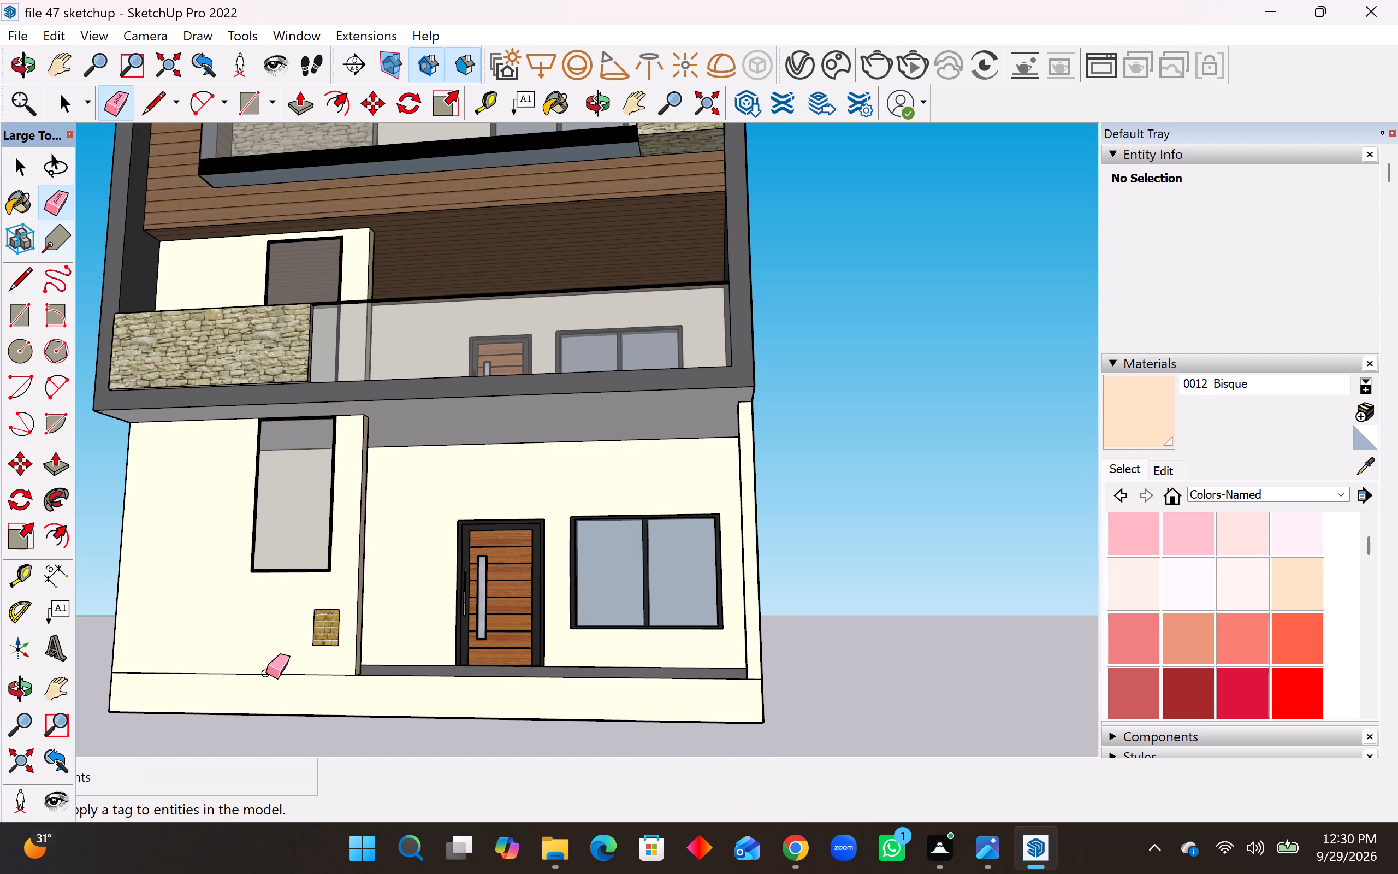
pyautogui.click(265, 673)
pyautogui.middleClick(359, 723)
pyautogui.moveTo(708, 633); pyautogui.dragTo(539, 669, button='middle')
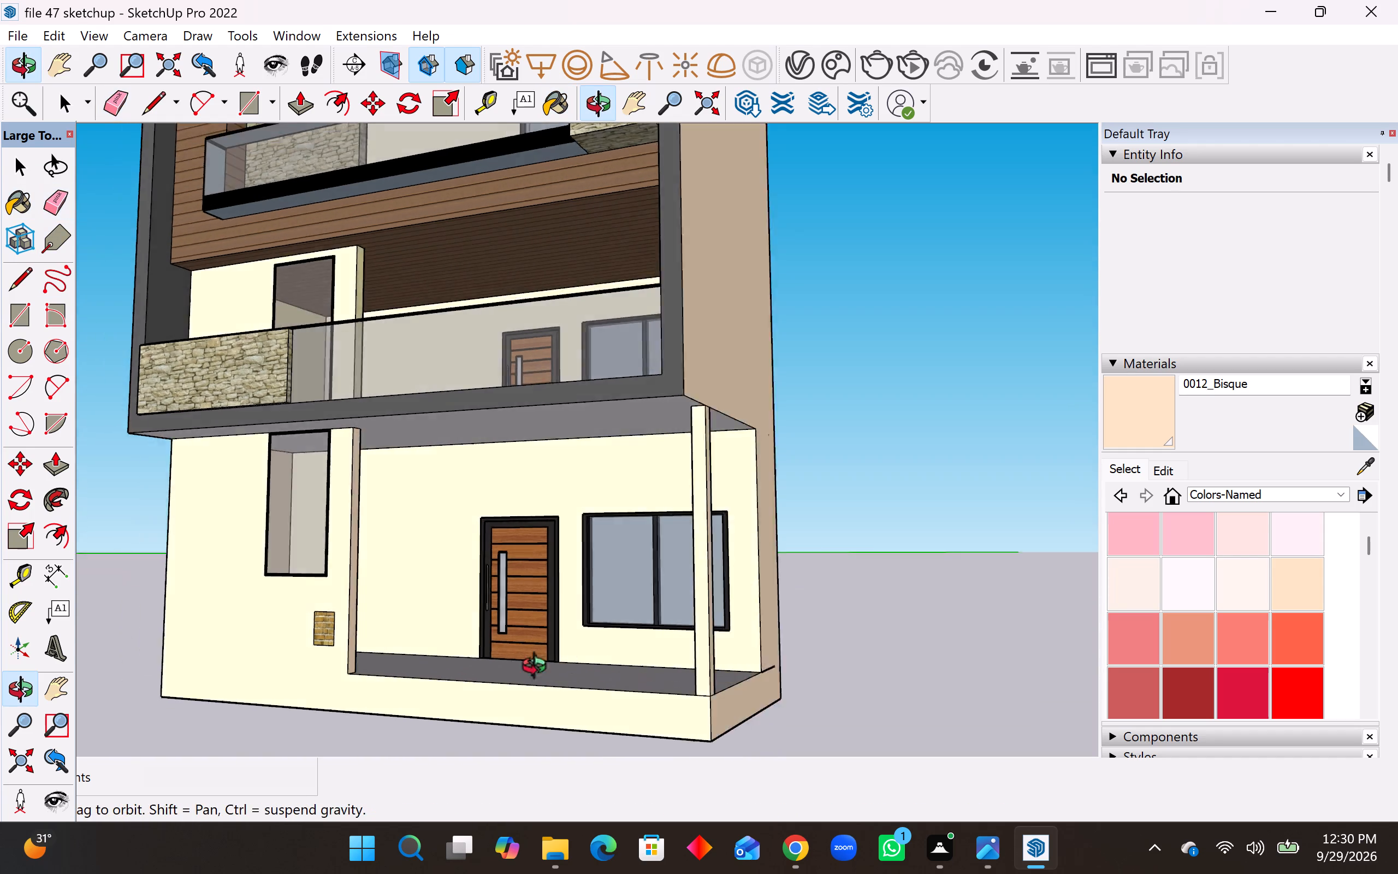
pyautogui.moveTo(539, 669); pyautogui.dragTo(502, 680, button='middle')
pyautogui.scroll(4, 627, 743)
pyautogui.click(648, 702)
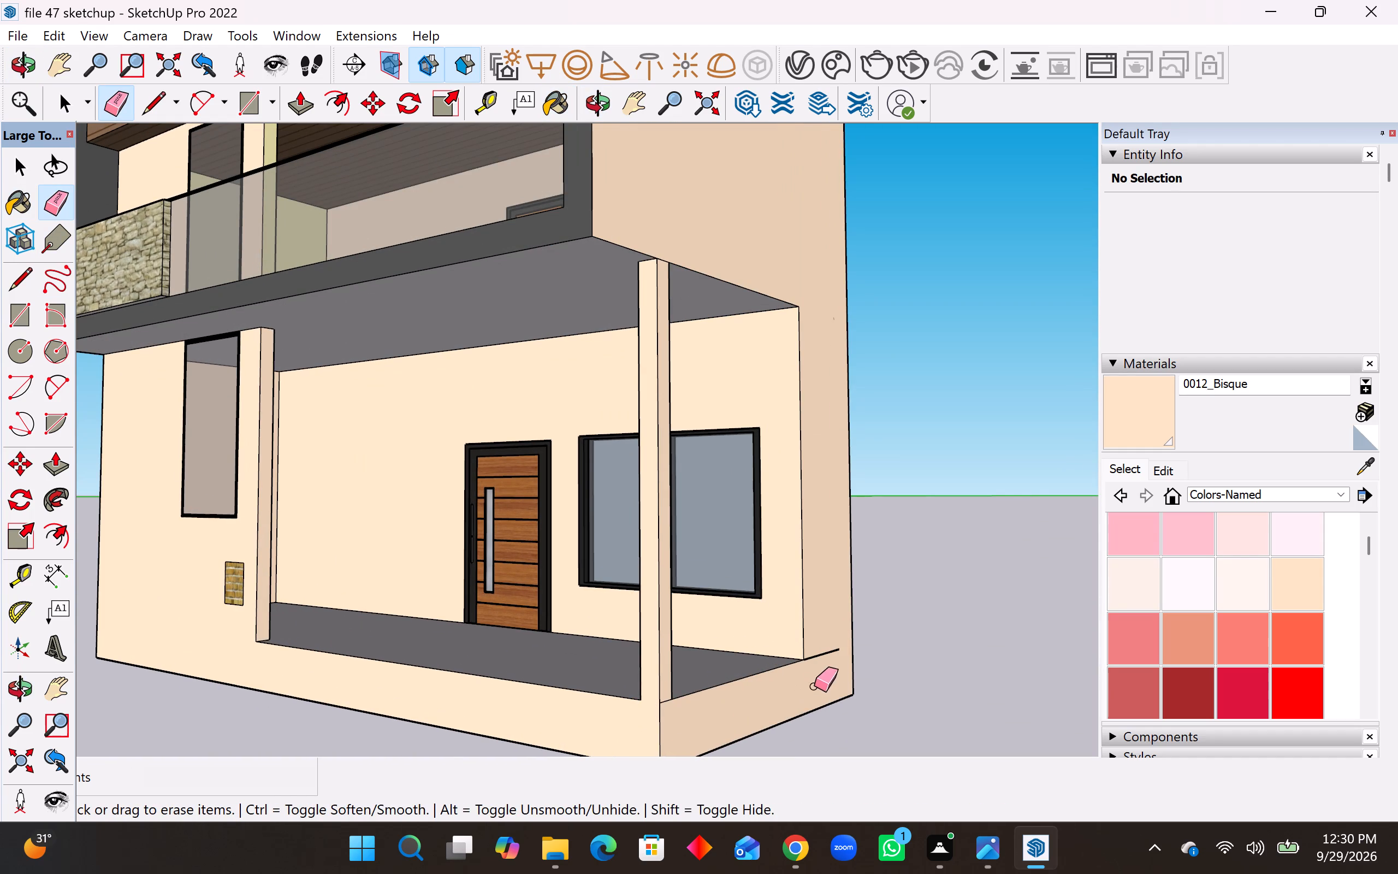
pyautogui.click(825, 652)
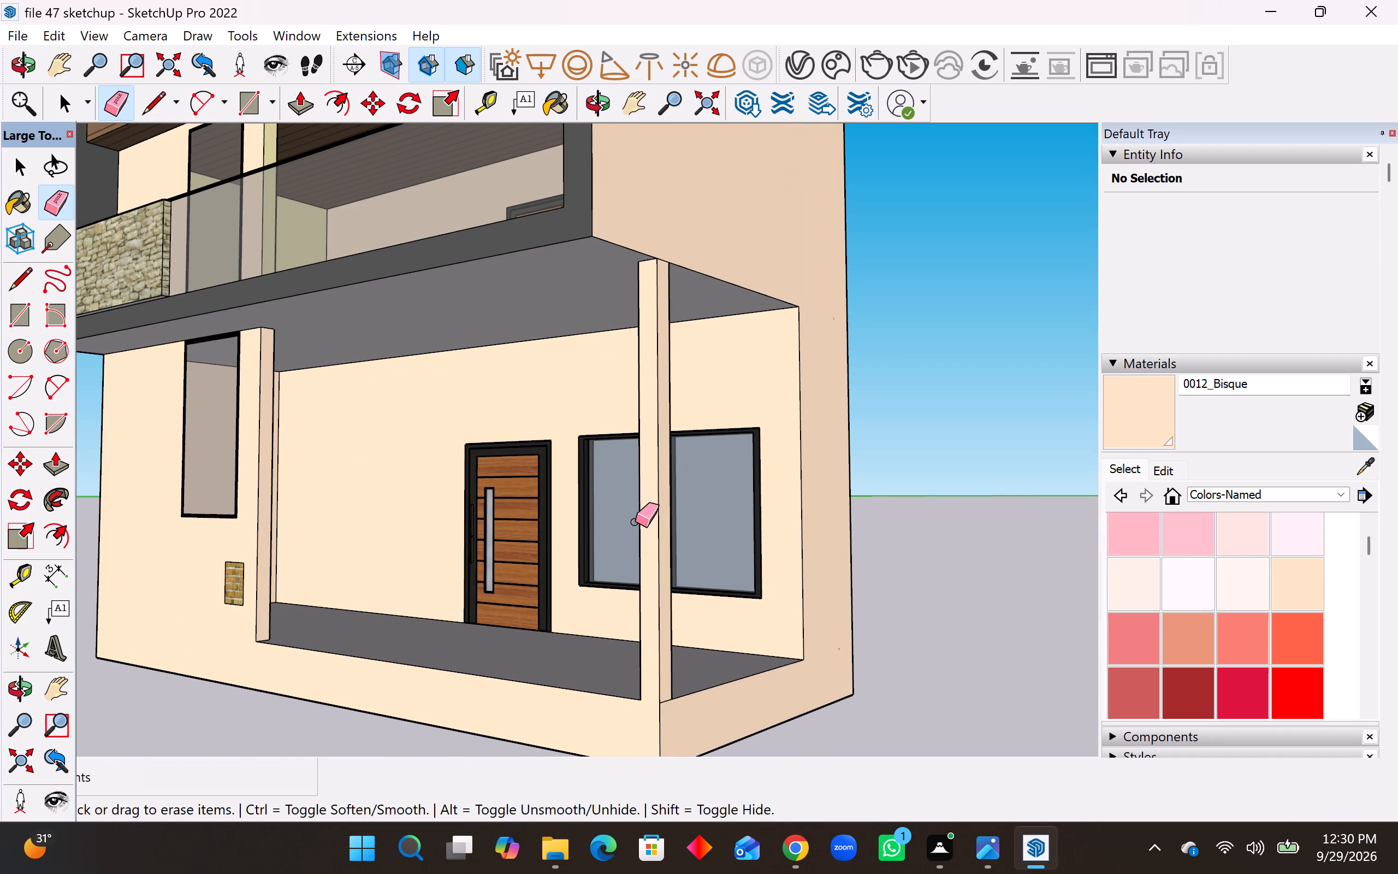
# Paint the ground-floor porch floor and the second- and third-floor balcony floors with the Stone material Carrera Marble.
pyautogui.moveTo(519, 574); pyautogui.dragTo(766, 707, button='middle')
pyautogui.scroll(-4, 643, 510)
pyautogui.moveTo(656, 511); pyautogui.dragTo(658, 559, button='middle')
pyautogui.click(1295, 493)
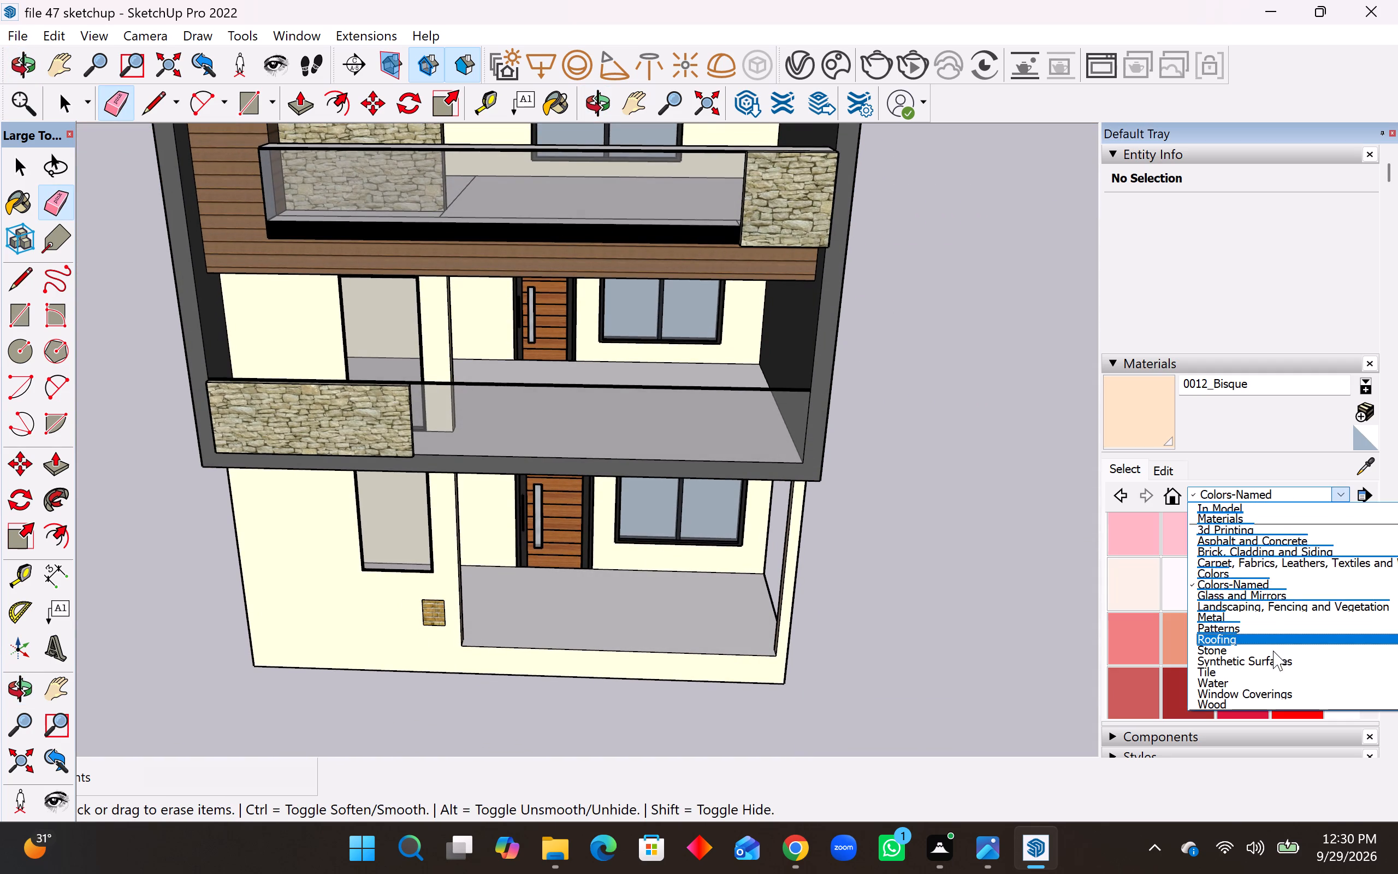
pyautogui.click(1273, 651)
pyautogui.click(1118, 536)
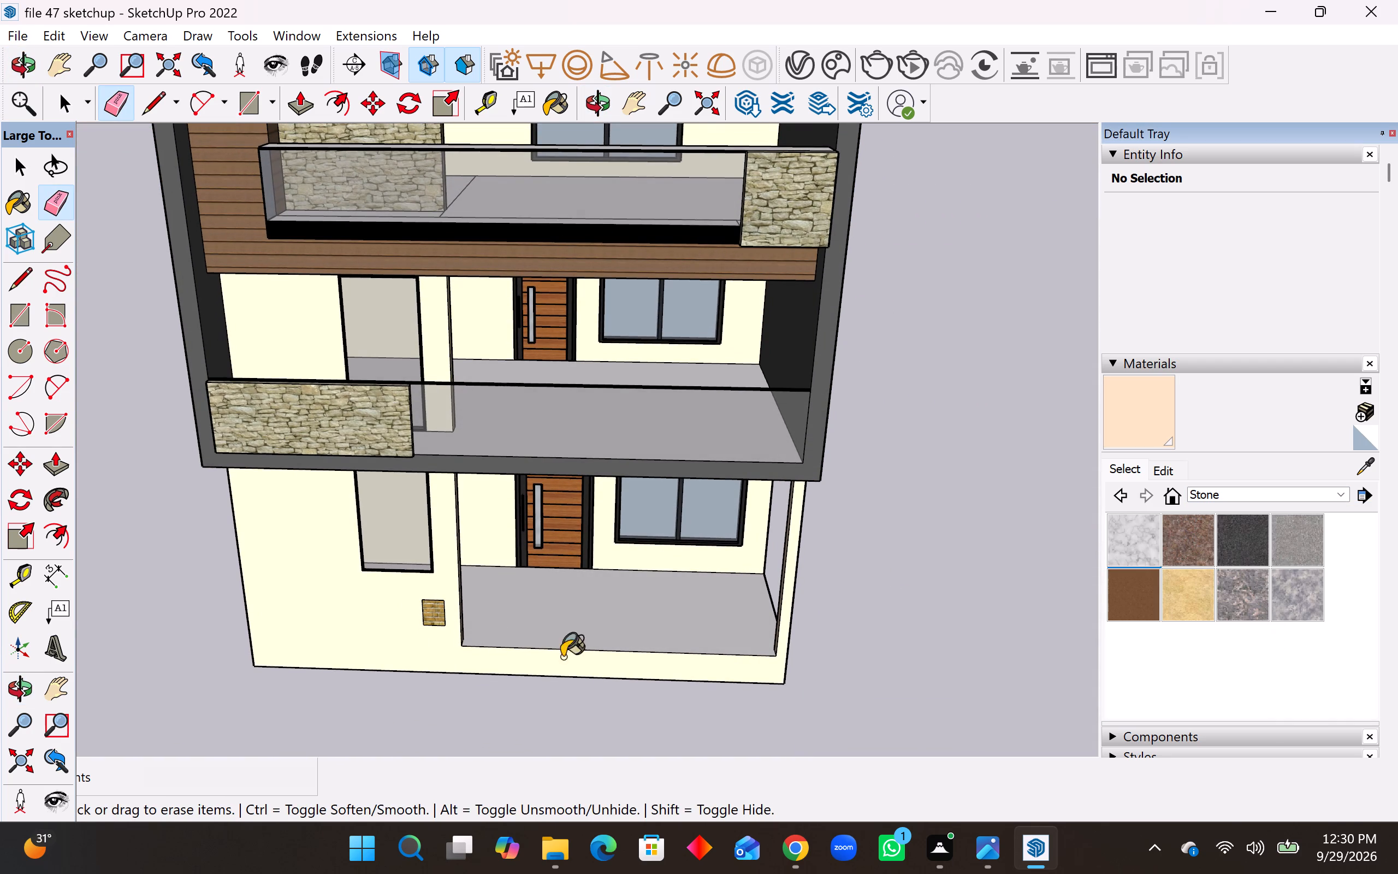
pyautogui.click(541, 613)
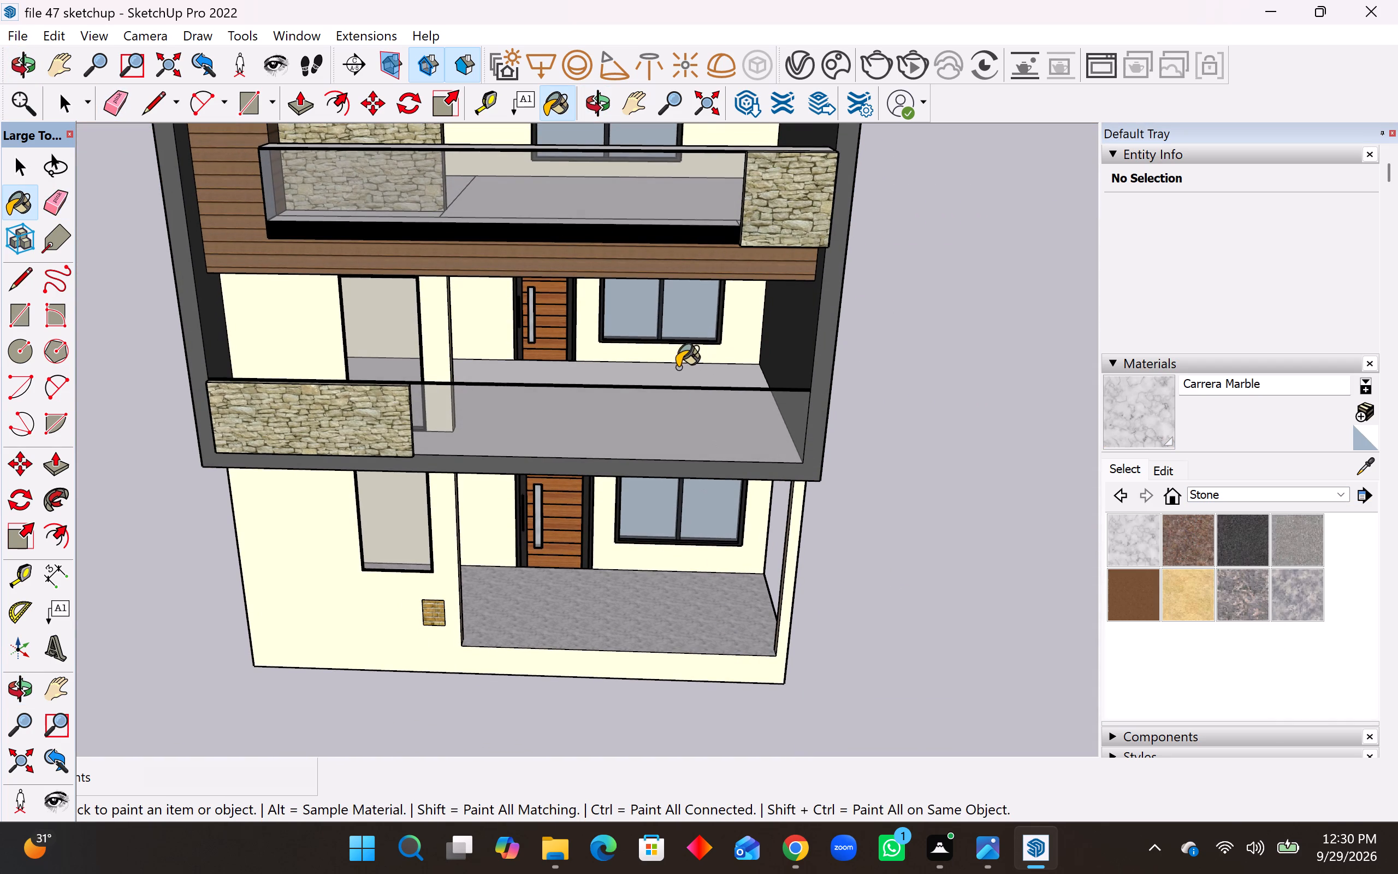
pyautogui.click(676, 369)
pyautogui.scroll(-4, 707, 481)
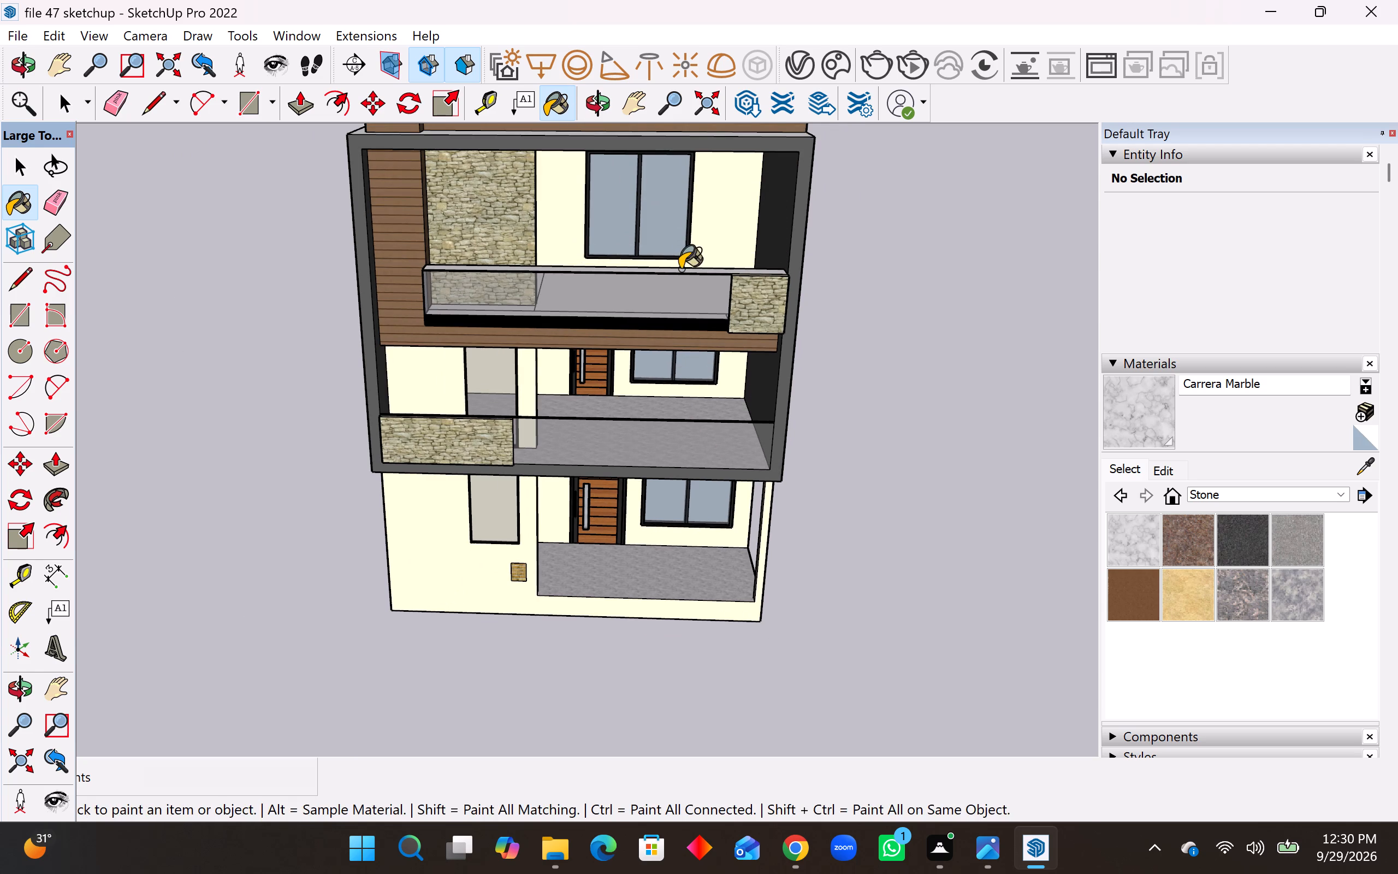
pyautogui.moveTo(680, 269); pyautogui.dragTo(707, 401, button='middle')
pyautogui.click(681, 292)
# Paint the third-floor strip beside the stone-clad wall and the top face of the upper balcony railing with Carrera Marble.
pyautogui.moveTo(730, 332); pyautogui.dragTo(722, 211, button='middle')
pyautogui.middleClick(724, 206)
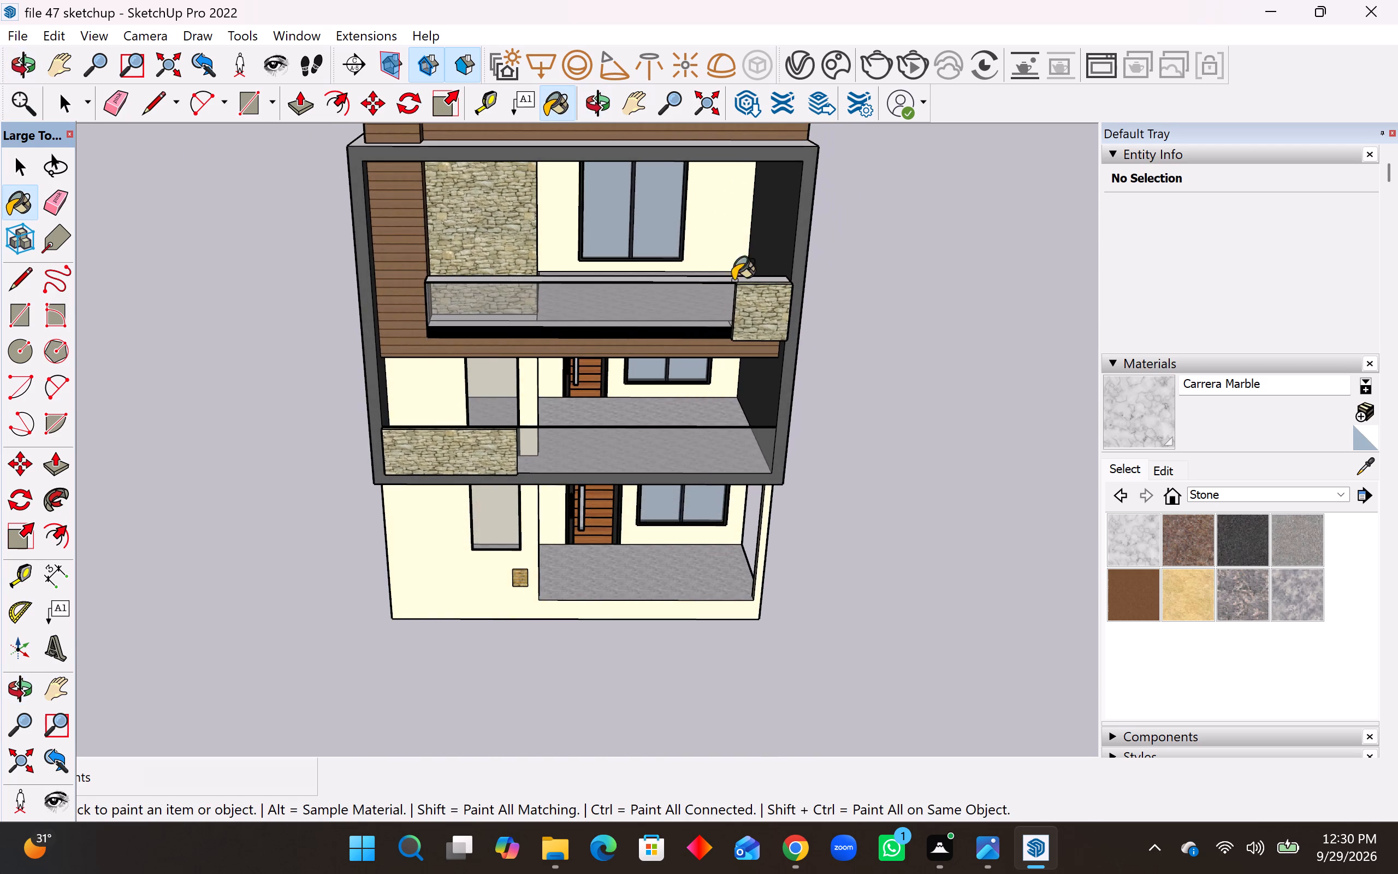
pyautogui.scroll(3, 730, 345)
pyautogui.moveTo(737, 400); pyautogui.dragTo(761, 594, button='middle')
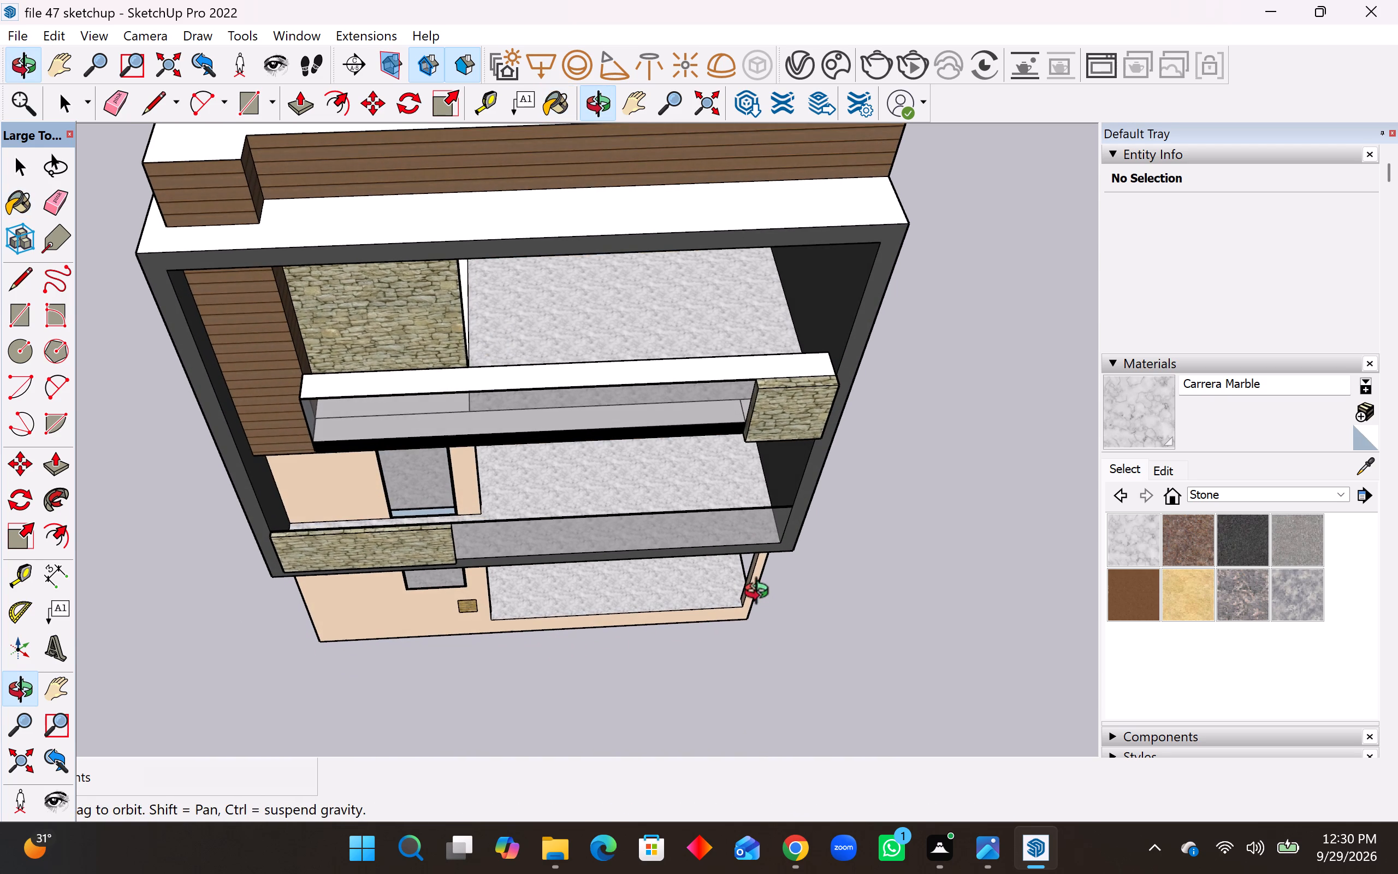
pyautogui.moveTo(761, 594); pyautogui.dragTo(749, 558, button='middle')
pyautogui.moveTo(780, 382); pyautogui.dragTo(781, 485, button='middle')
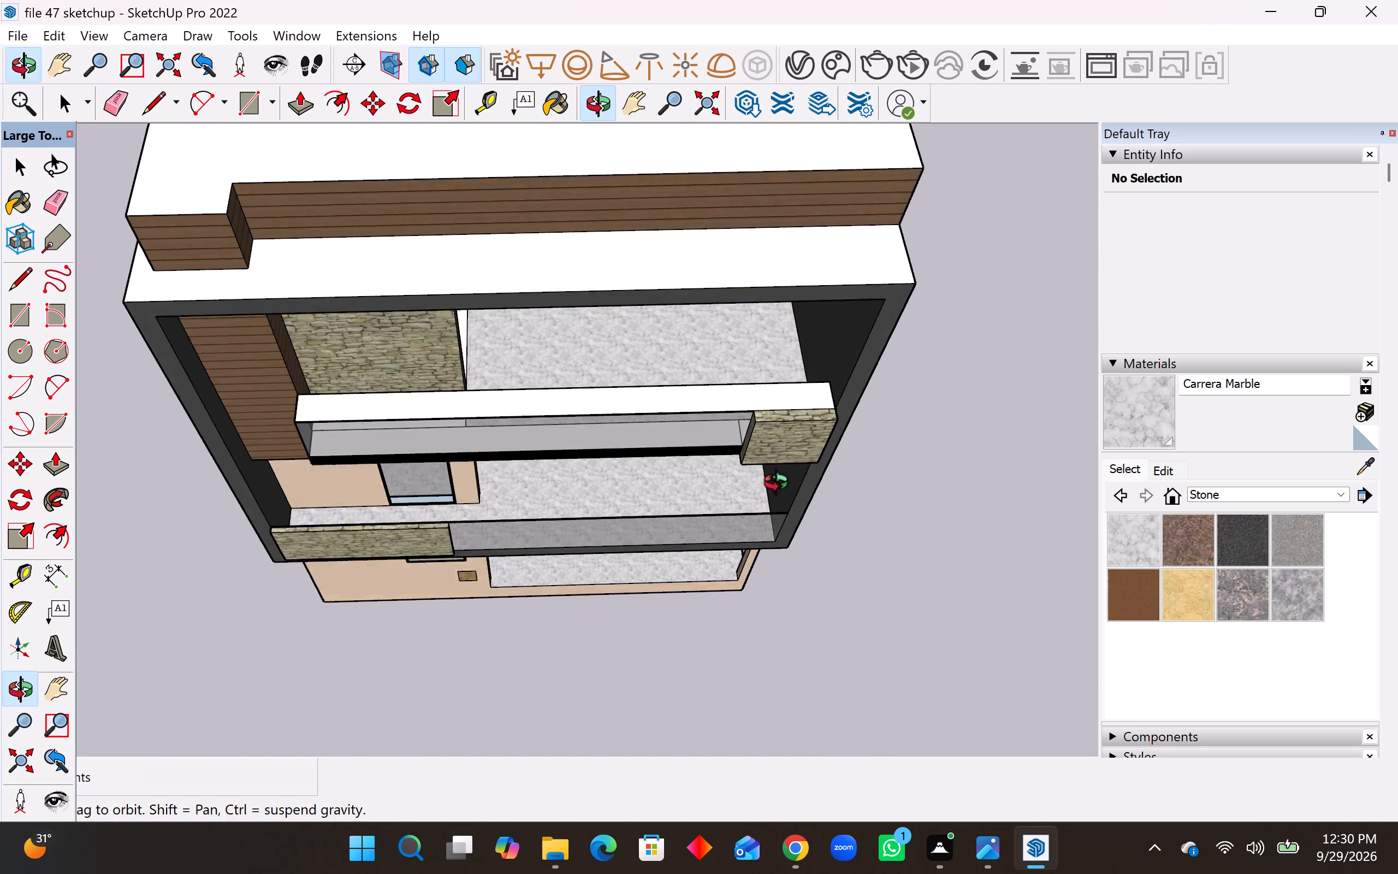
pyautogui.moveTo(781, 485); pyautogui.dragTo(781, 489, button='middle')
pyautogui.moveTo(781, 489); pyautogui.dragTo(761, 281, button='middle')
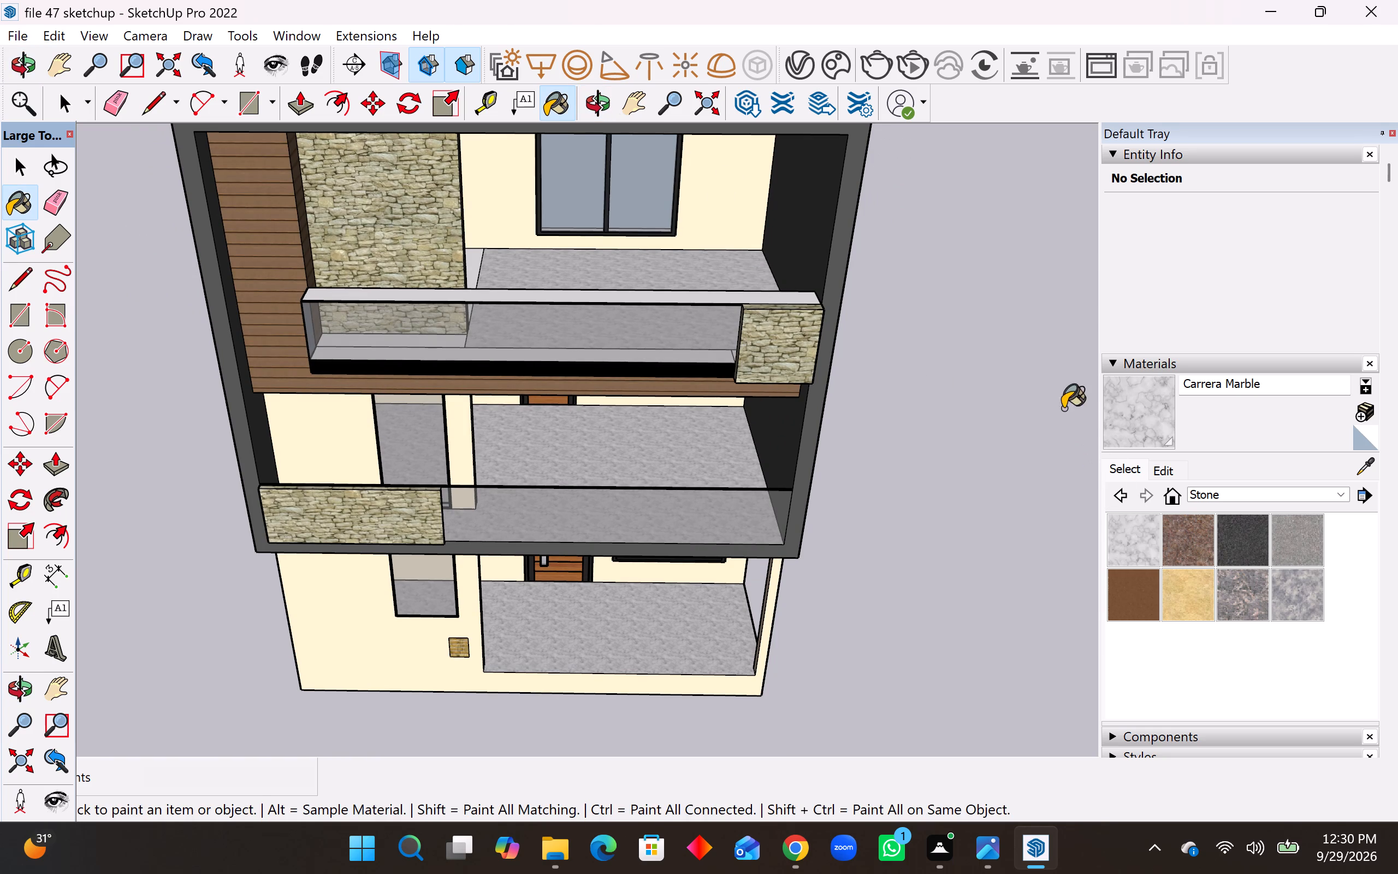
pyautogui.moveTo(536, 325); pyautogui.dragTo(570, 441, button='middle')
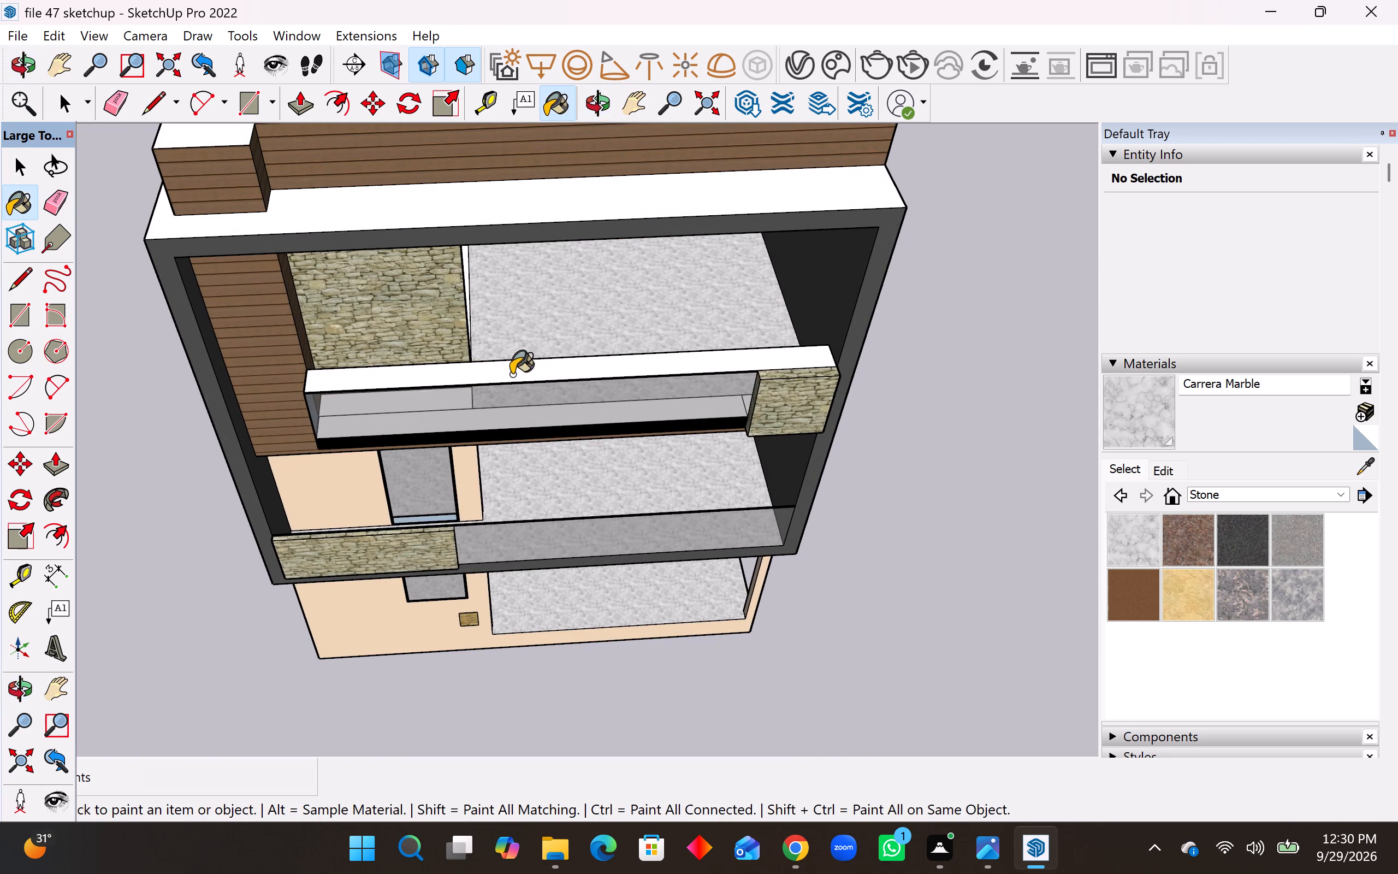
pyautogui.moveTo(512, 456); pyautogui.dragTo(250, 459, button='middle')
pyautogui.click(473, 264)
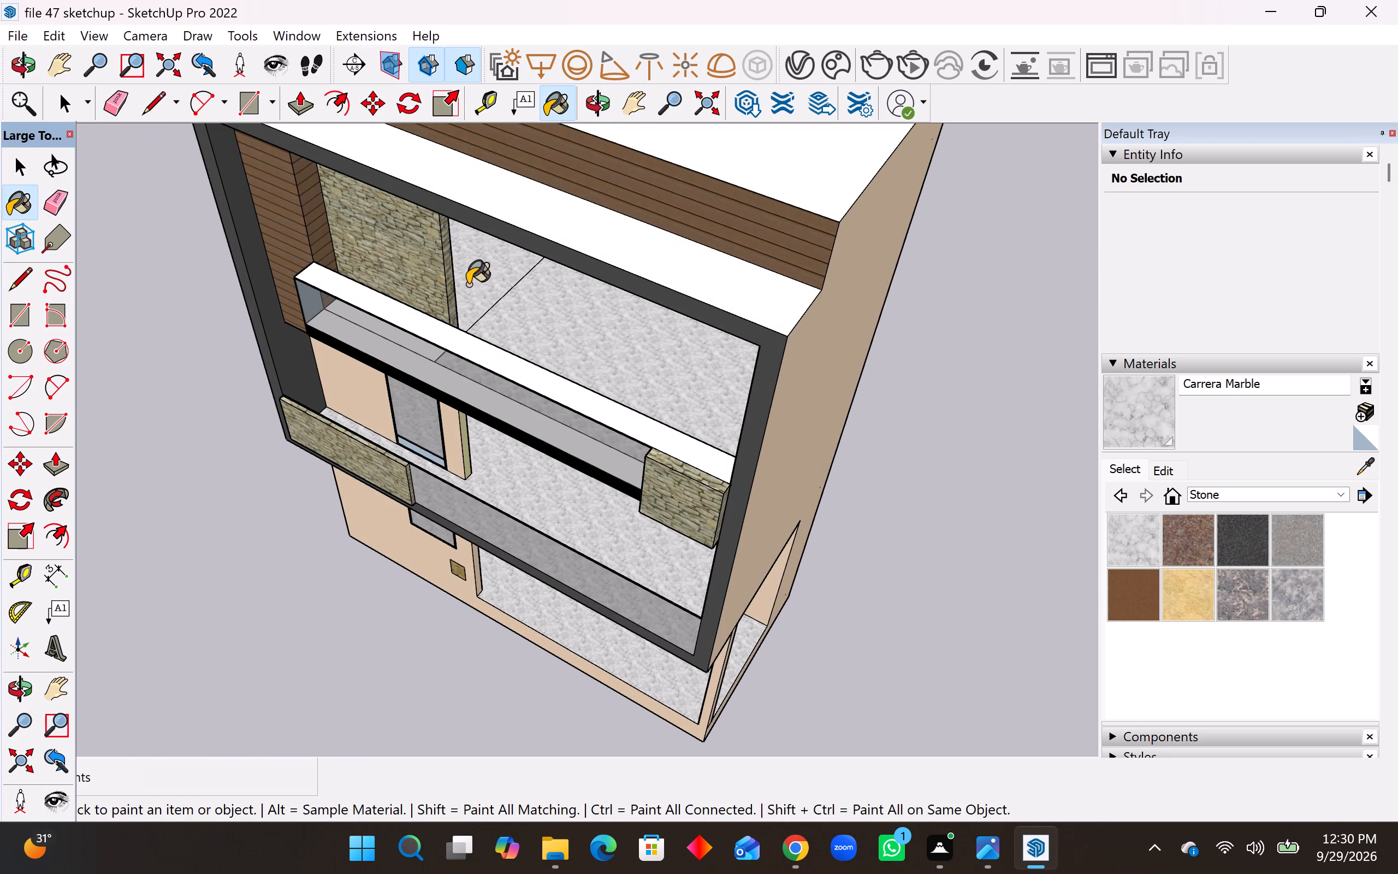
pyautogui.click(444, 339)
pyautogui.moveTo(464, 369); pyautogui.dragTo(734, 303, button='middle')
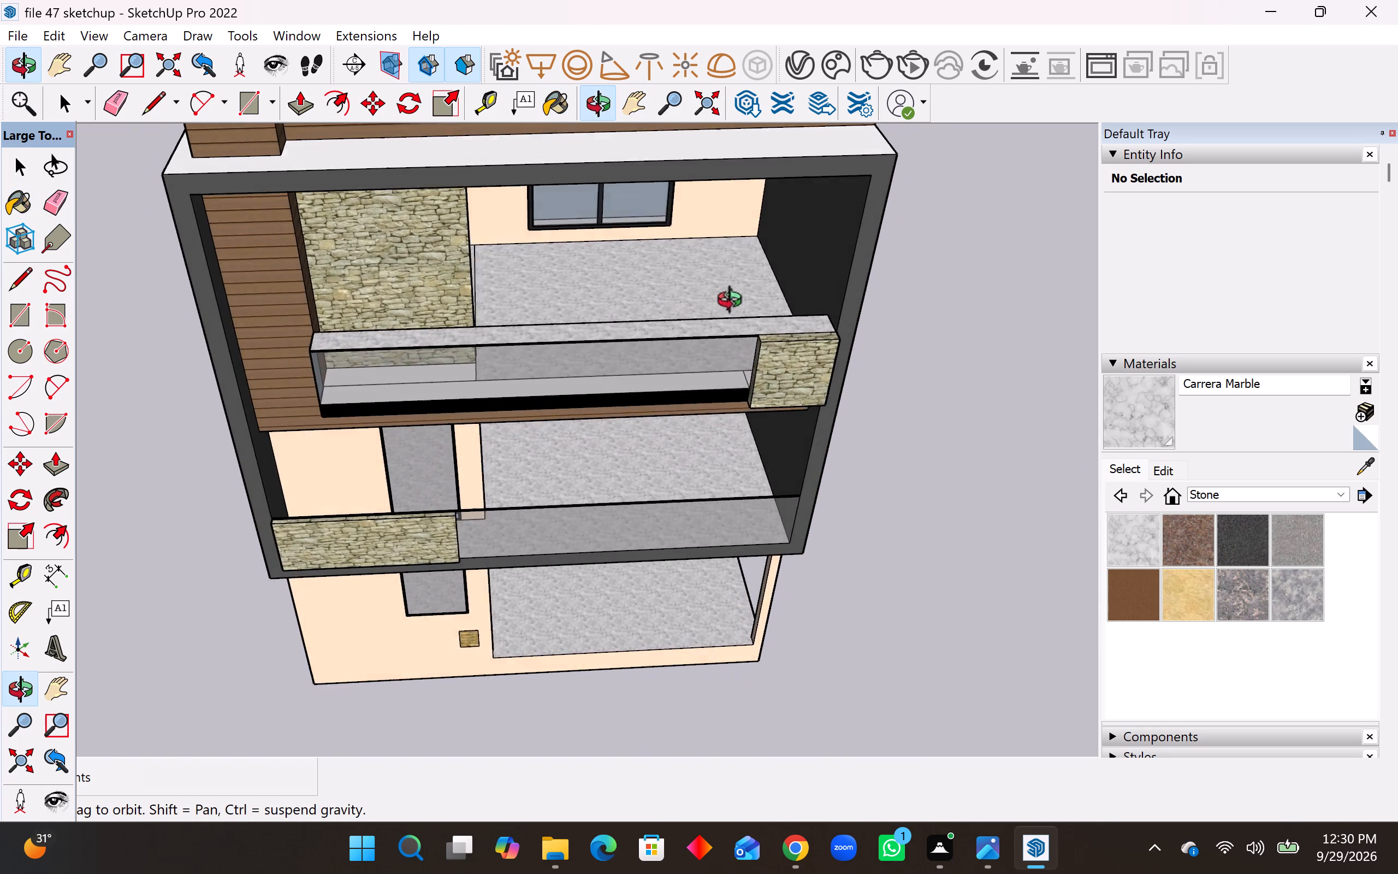
# Paint the remaining white floor strip in front of the third-floor stone-clad wall with Carrera Marble.
pyautogui.moveTo(734, 303); pyautogui.dragTo(418, 489, button='middle')
pyautogui.scroll(3, 426, 350)
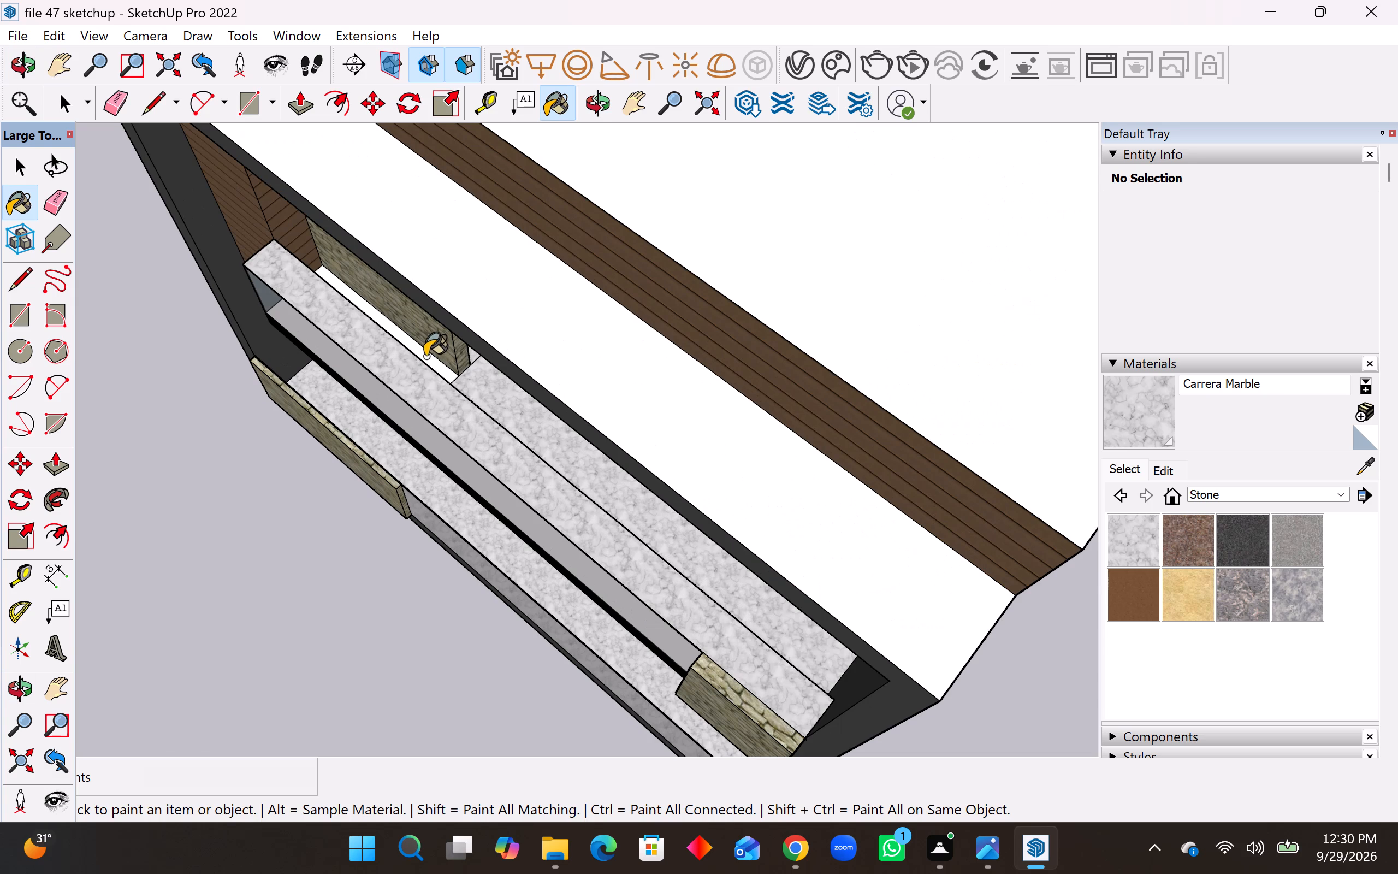
pyautogui.click(424, 358)
pyautogui.moveTo(448, 395); pyautogui.dragTo(708, 234, button='middle')
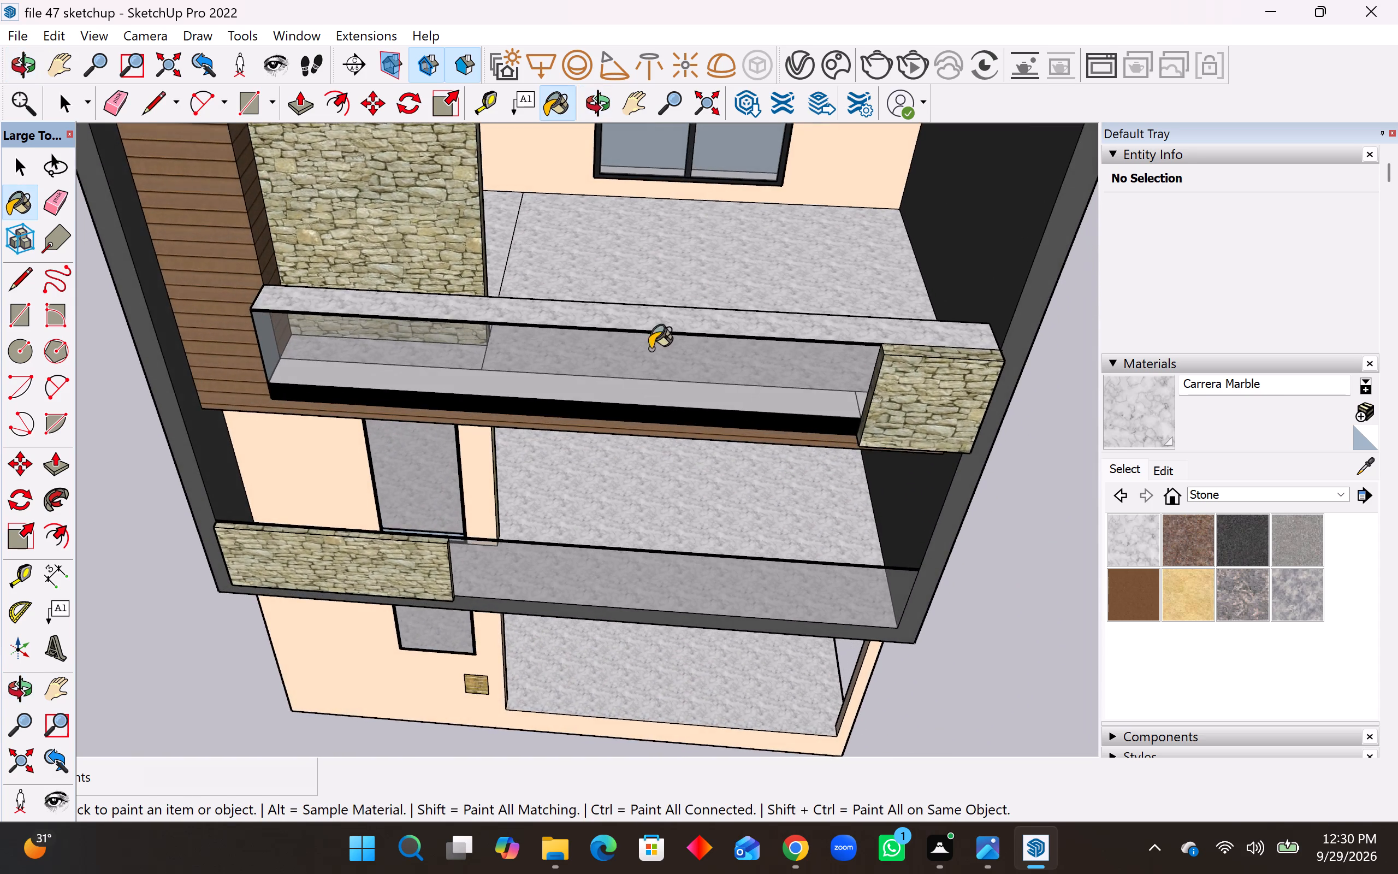
# Set the Carrera Marble texture size to 5' wide, keeping its proportions linked.
pyautogui.scroll(-4, 632, 367)
pyautogui.moveTo(631, 365); pyautogui.dragTo(655, 296, button='middle')
pyautogui.moveTo(675, 364); pyautogui.dragTo(679, 509, button='middle')
pyautogui.moveTo(715, 452); pyautogui.dragTo(714, 380, button='middle')
pyautogui.moveTo(714, 359); pyautogui.dragTo(770, 203, button='middle')
pyautogui.moveTo(762, 368); pyautogui.dragTo(665, 352, button='middle')
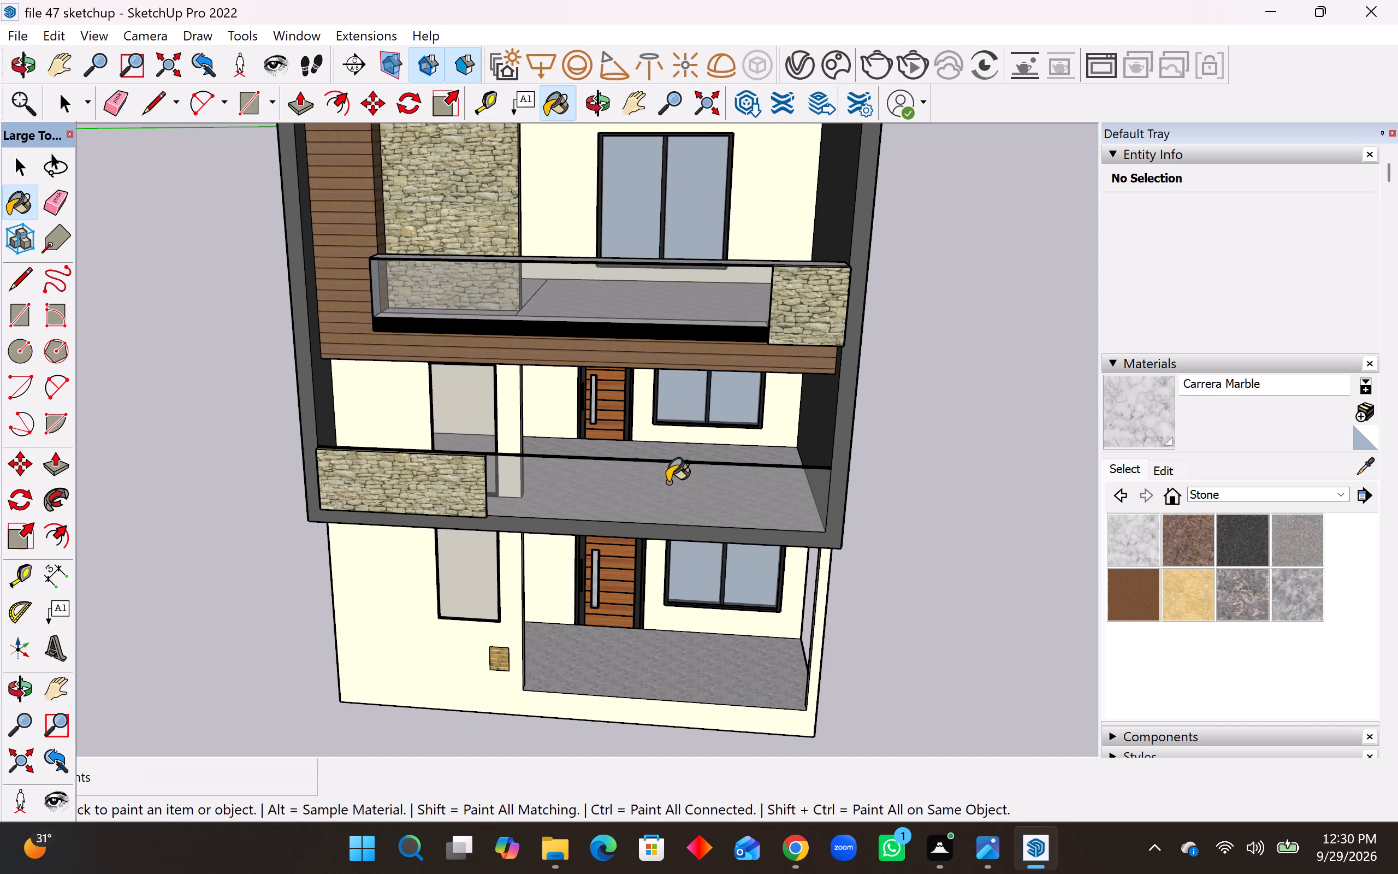
pyautogui.moveTo(674, 503); pyautogui.dragTo(675, 490, button='middle')
pyautogui.click(1164, 476)
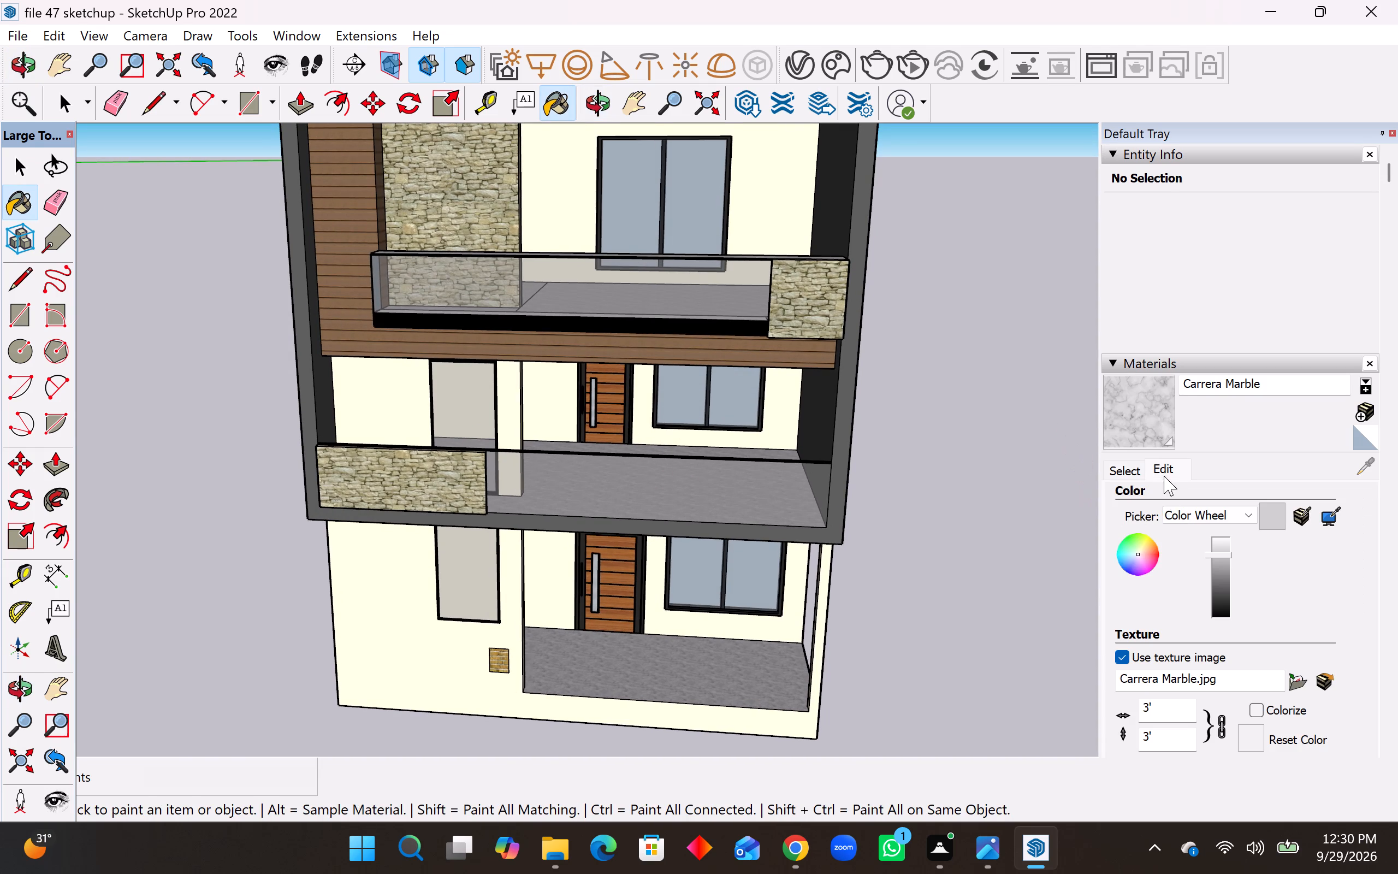
pyautogui.moveTo(1162, 705); pyautogui.dragTo(1137, 710)
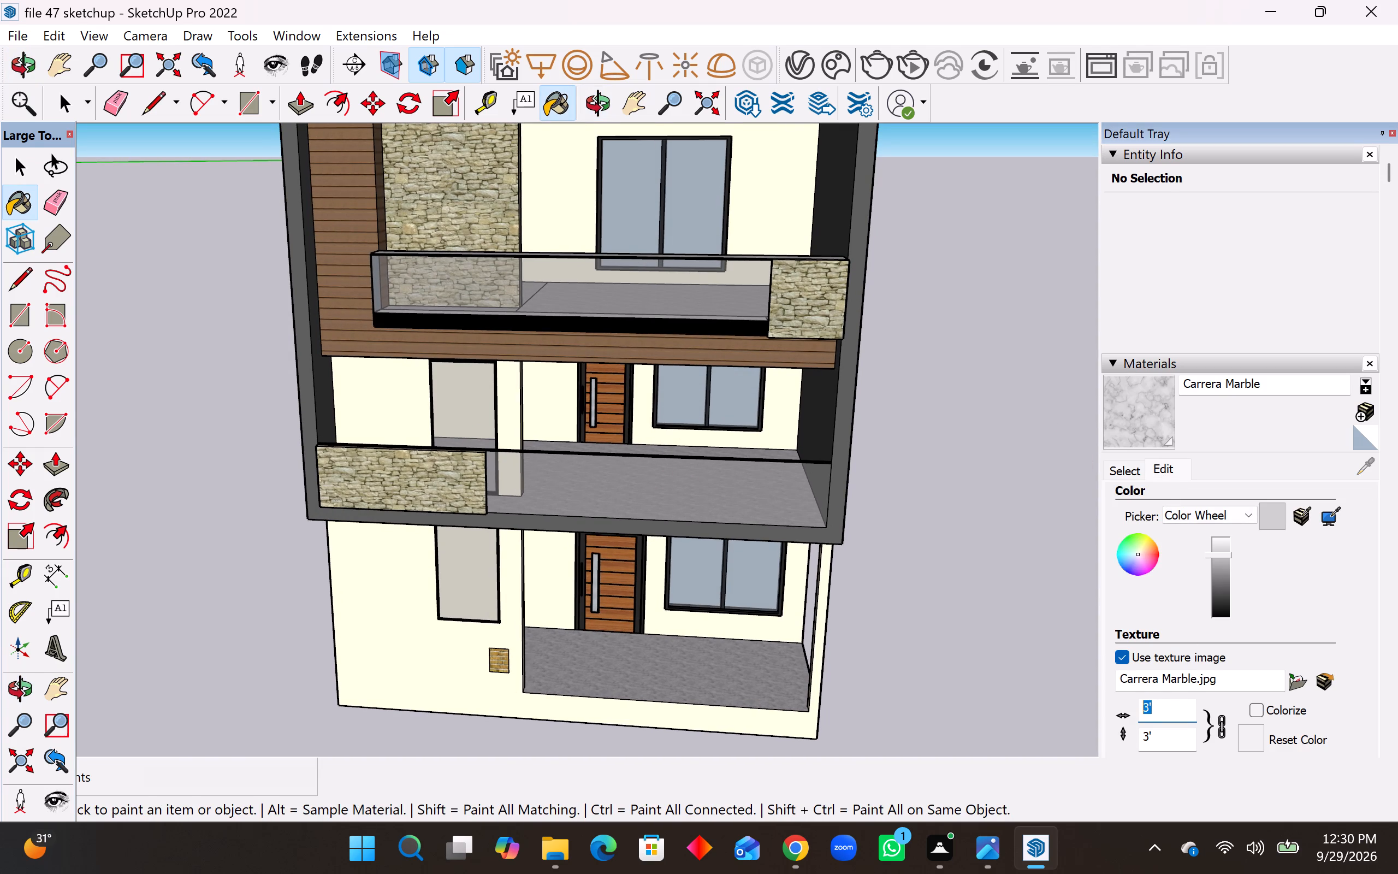
pyautogui.write("5'")
pyautogui.press('Return')
pyautogui.press('space')
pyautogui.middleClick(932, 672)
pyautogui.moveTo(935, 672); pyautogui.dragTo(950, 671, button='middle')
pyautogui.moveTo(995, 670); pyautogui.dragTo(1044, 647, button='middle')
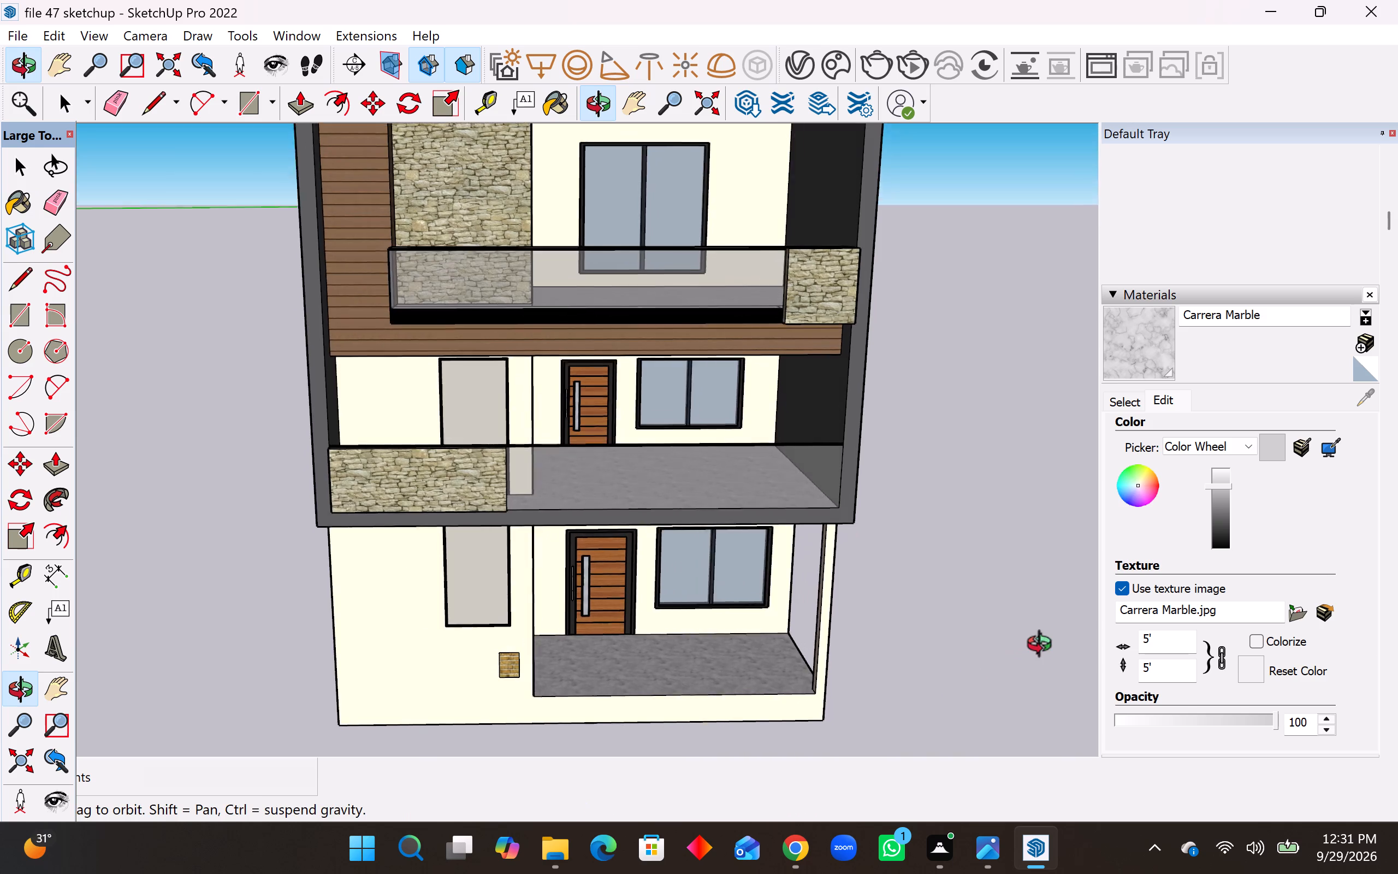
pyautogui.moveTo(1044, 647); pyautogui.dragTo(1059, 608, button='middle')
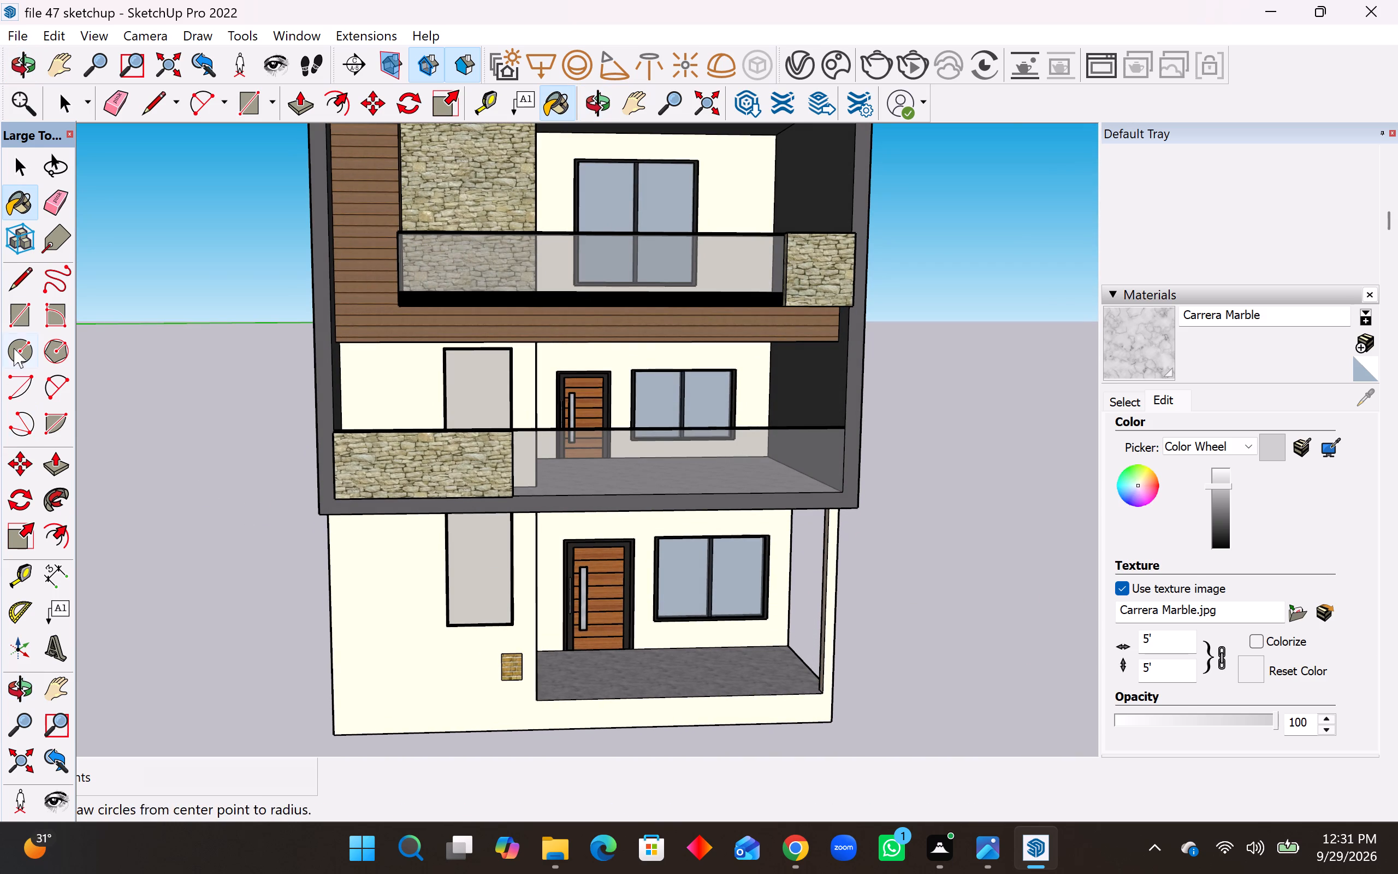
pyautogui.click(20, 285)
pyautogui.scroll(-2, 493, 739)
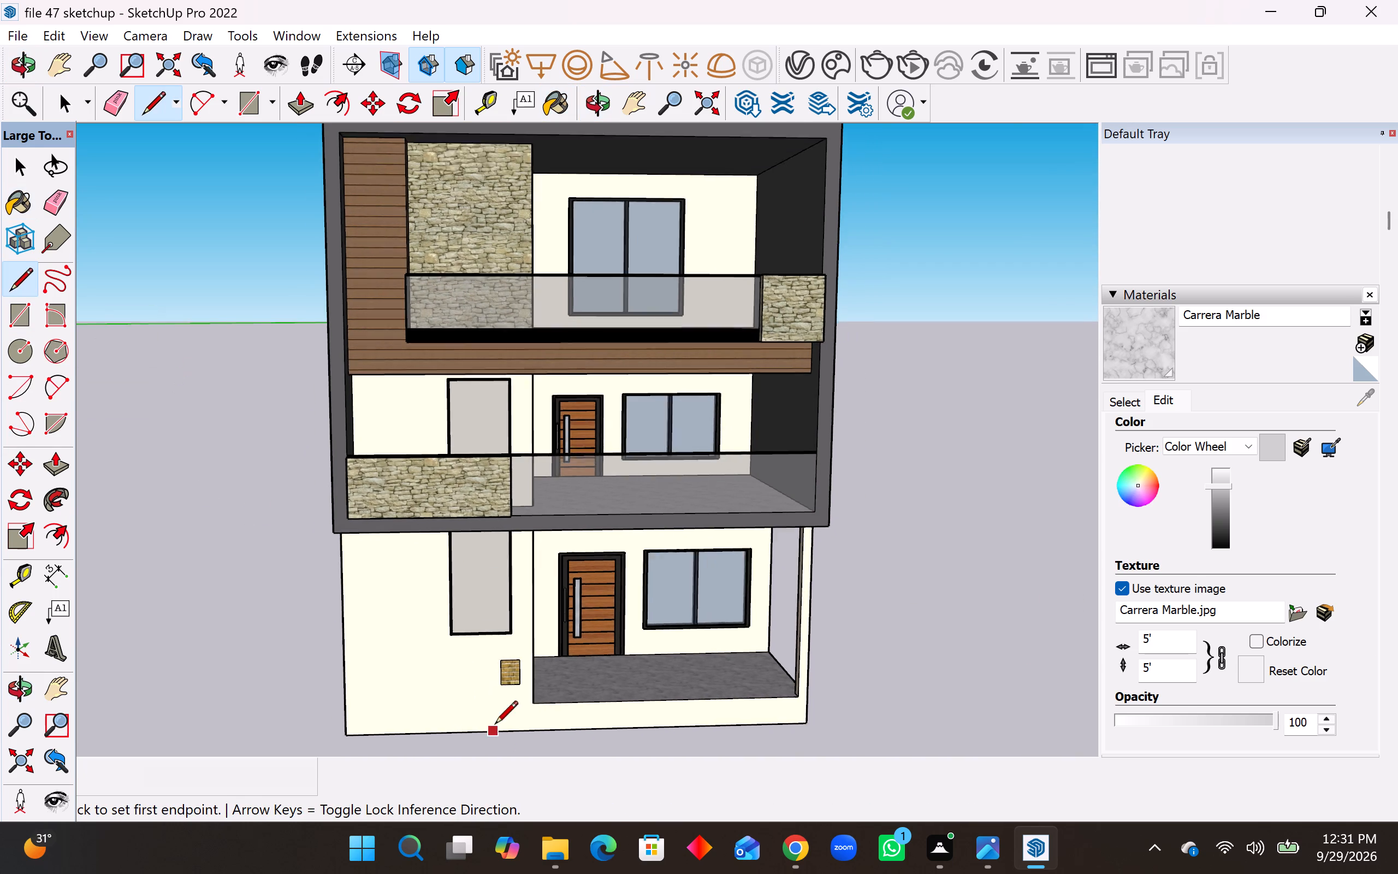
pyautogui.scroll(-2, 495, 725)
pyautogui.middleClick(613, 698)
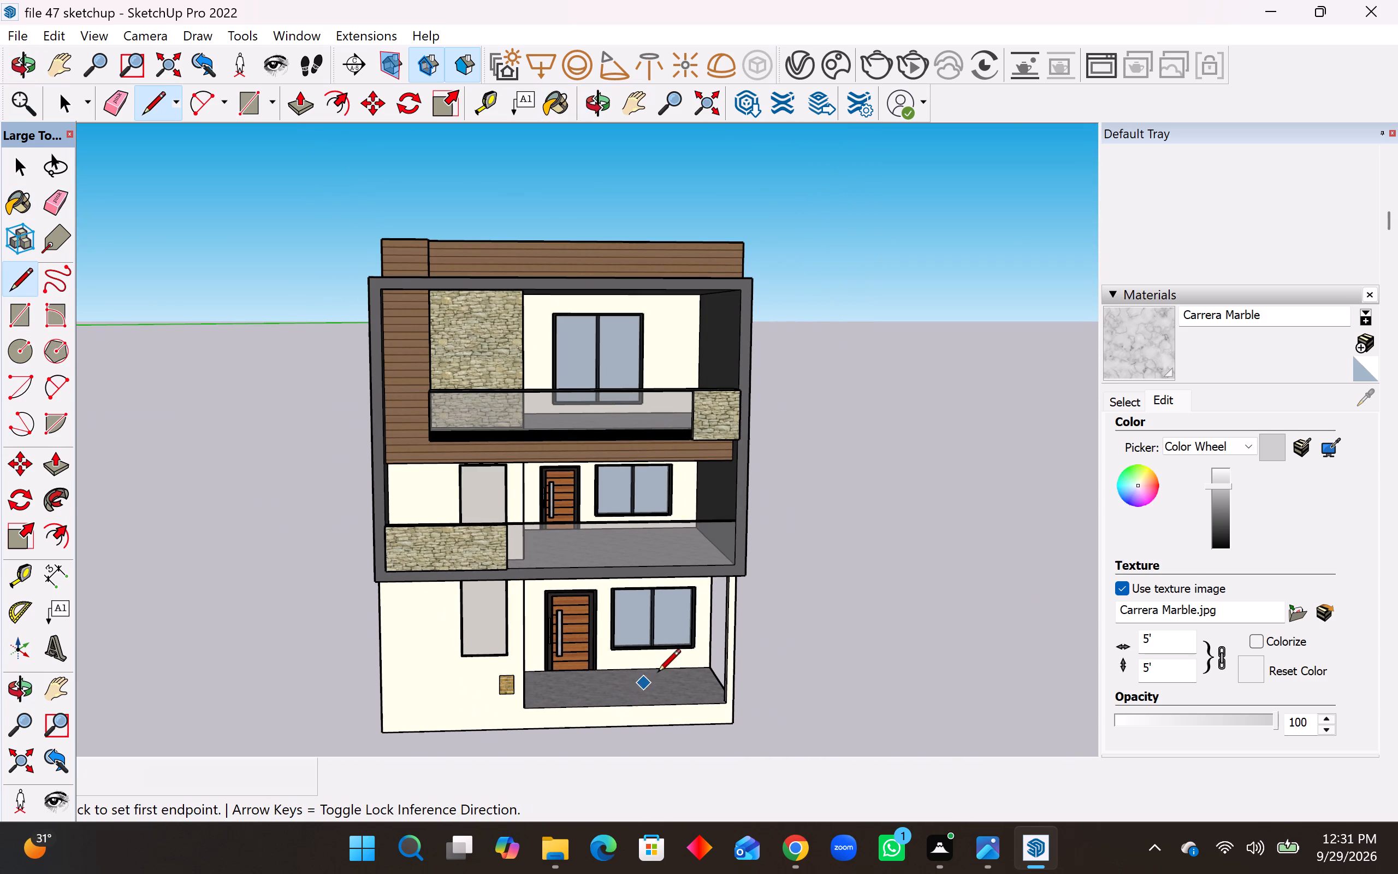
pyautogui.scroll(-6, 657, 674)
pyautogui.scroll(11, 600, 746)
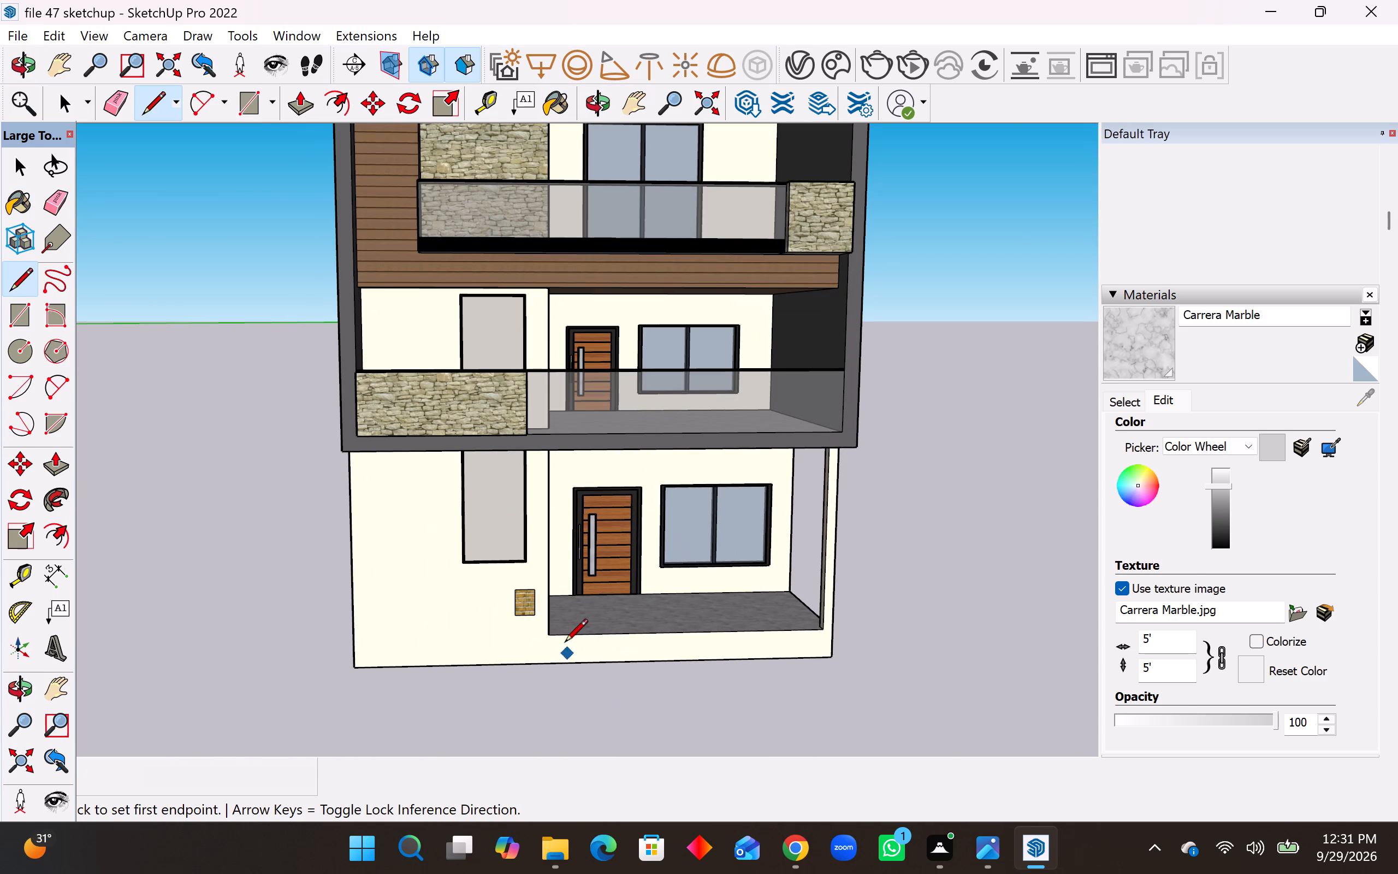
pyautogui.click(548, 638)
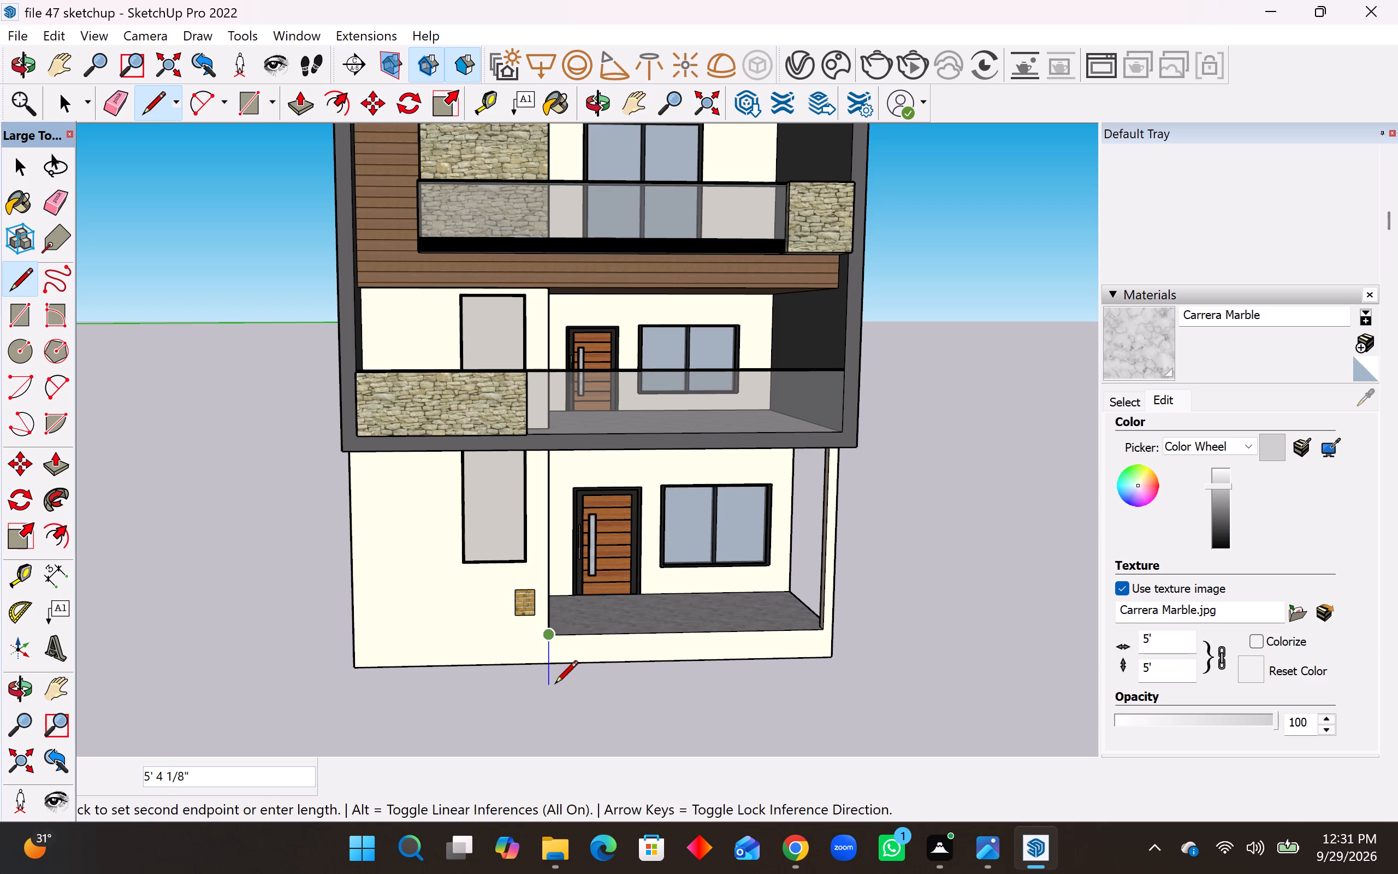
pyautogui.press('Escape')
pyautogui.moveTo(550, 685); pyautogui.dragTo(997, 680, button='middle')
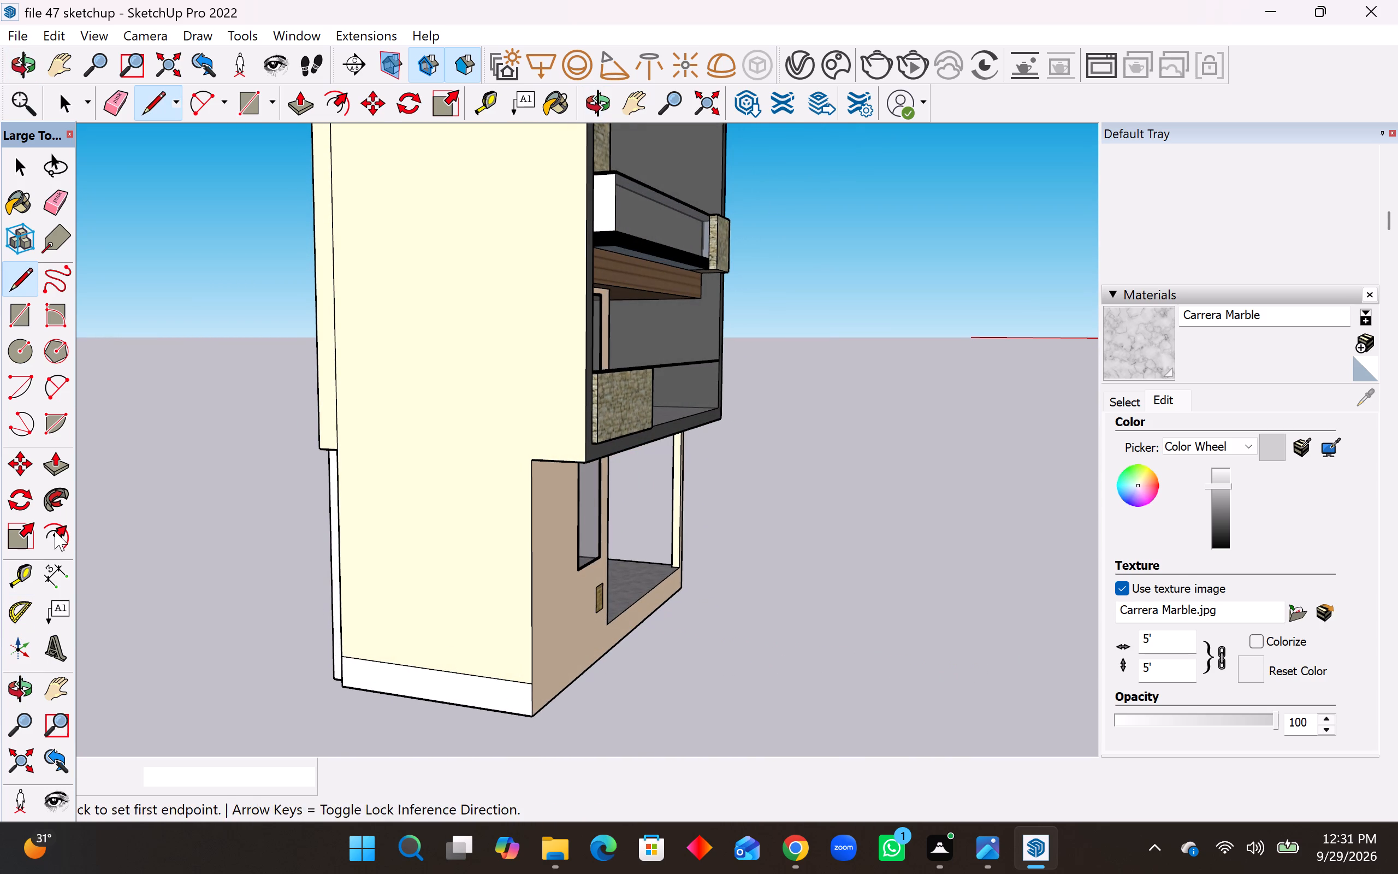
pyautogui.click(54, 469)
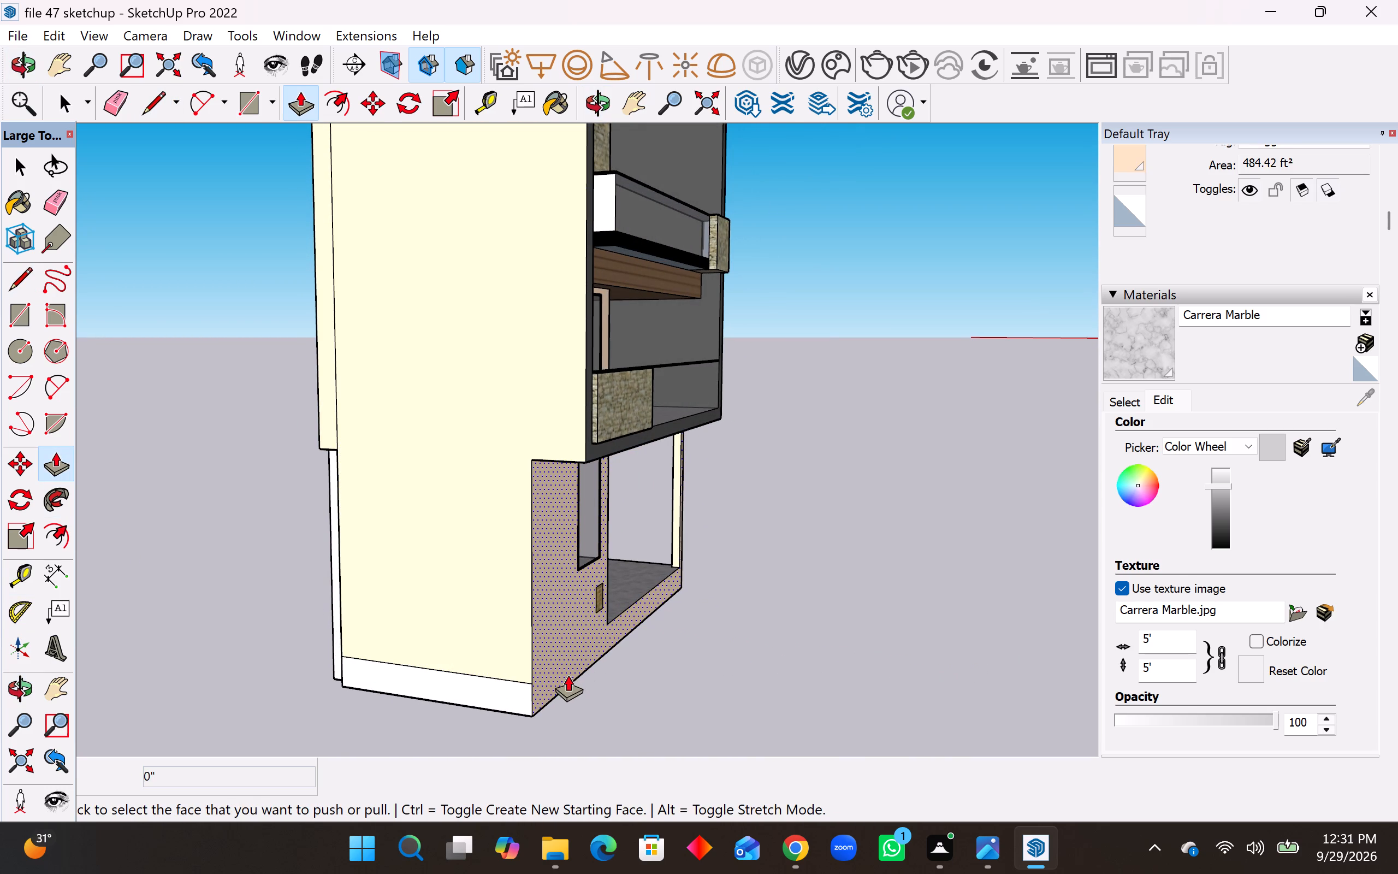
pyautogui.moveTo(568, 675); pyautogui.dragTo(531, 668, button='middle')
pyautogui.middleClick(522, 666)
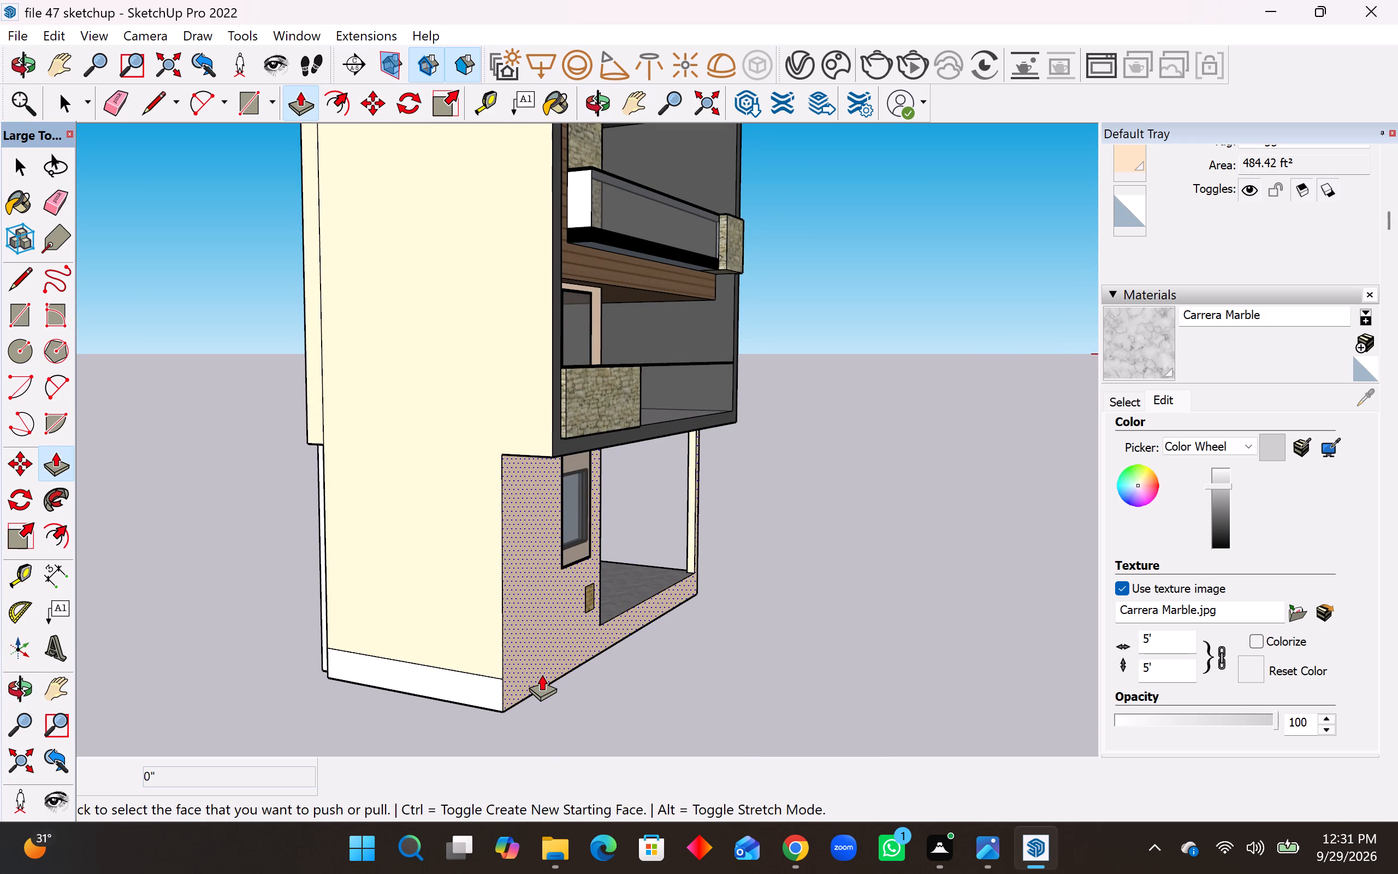
# Draw a line about 20' long across the front wall, from the base seam at the outer corner to the porch floor's near corner.
pyautogui.click(25, 288)
pyautogui.moveTo(497, 647); pyautogui.dragTo(357, 648, button='middle')
pyautogui.scroll(3, 478, 698)
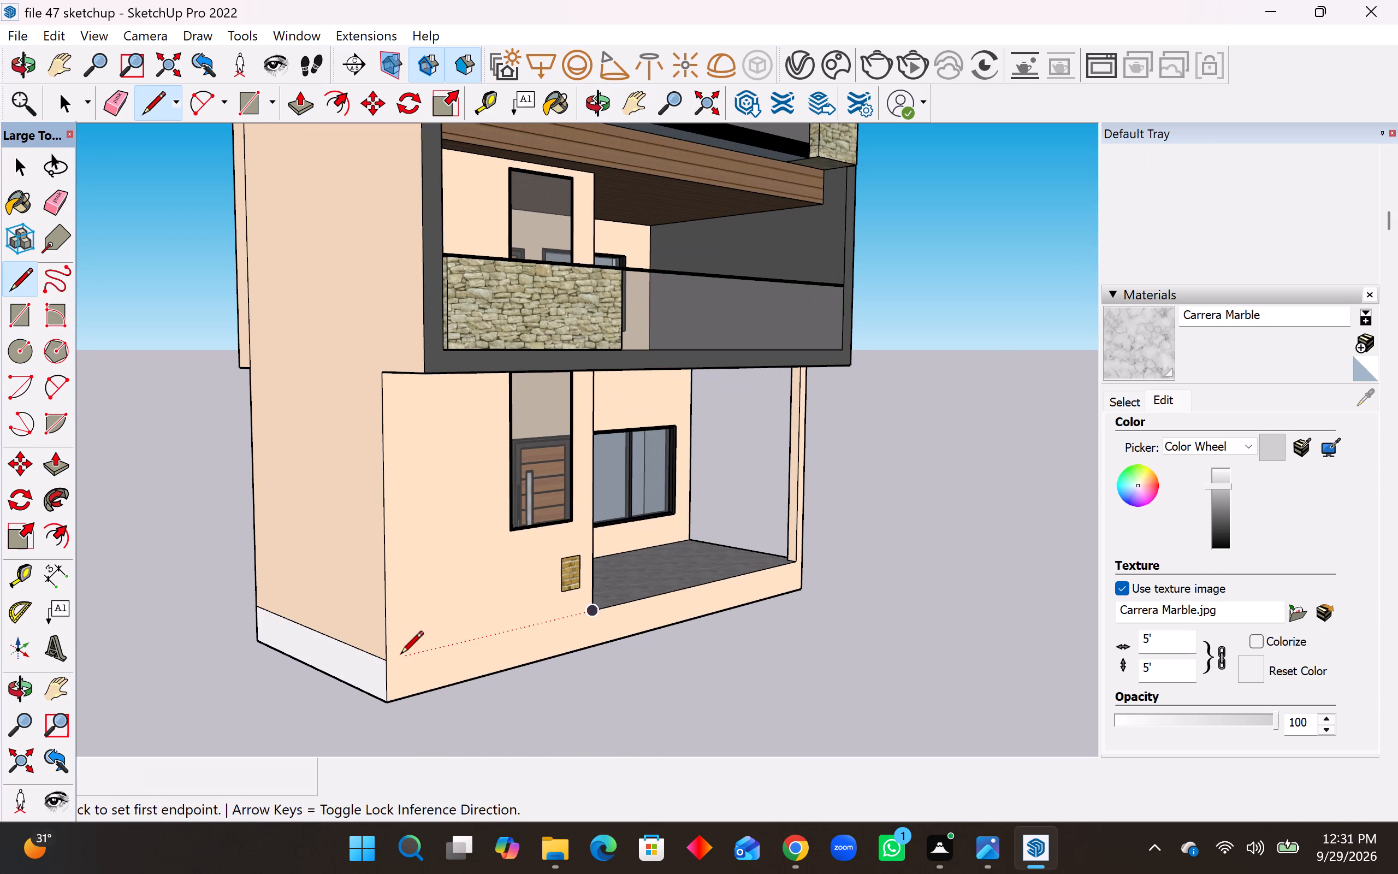
pyautogui.click(387, 659)
pyautogui.click(598, 612)
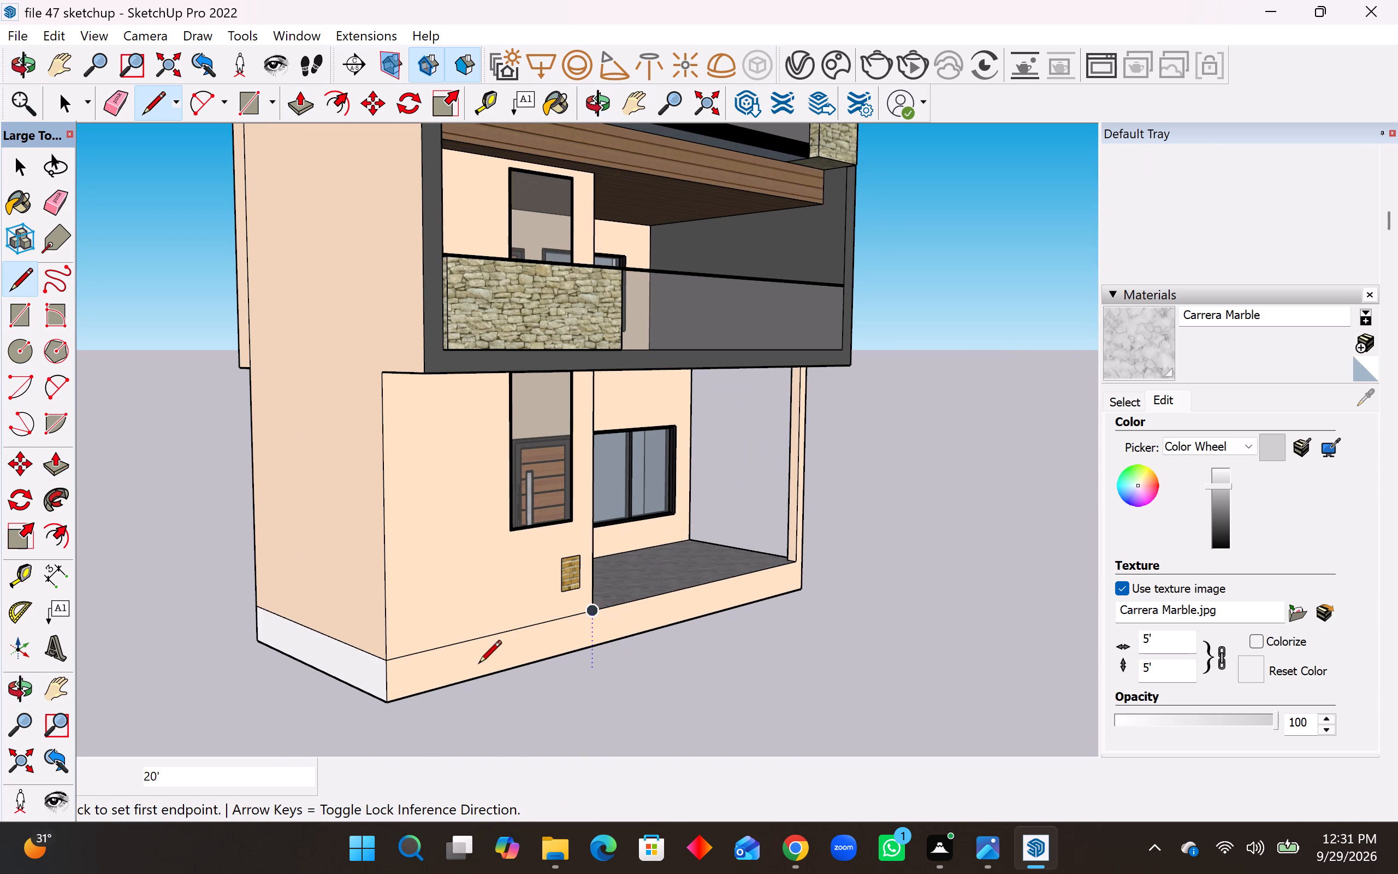
pyautogui.press('space')
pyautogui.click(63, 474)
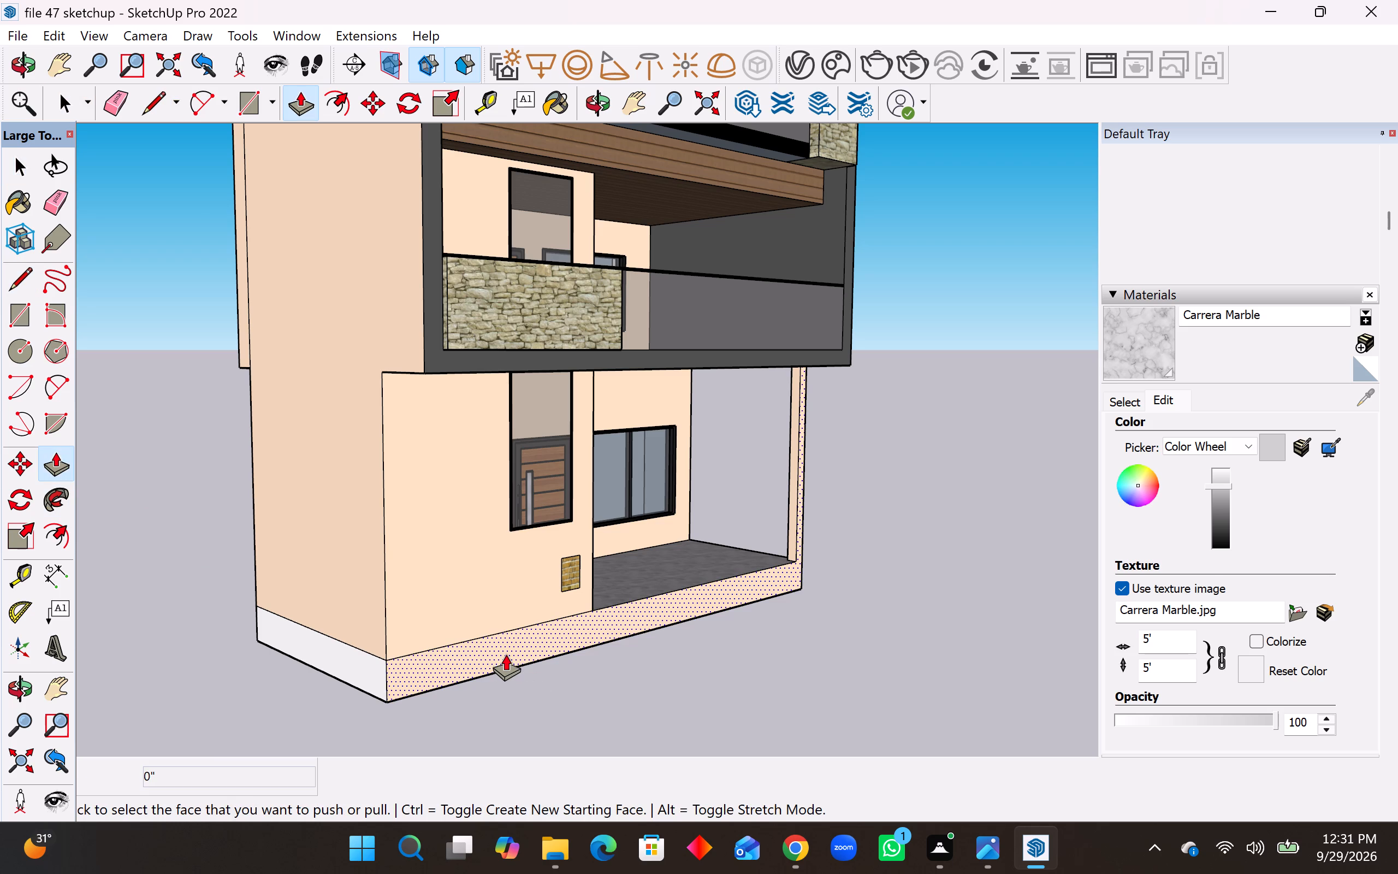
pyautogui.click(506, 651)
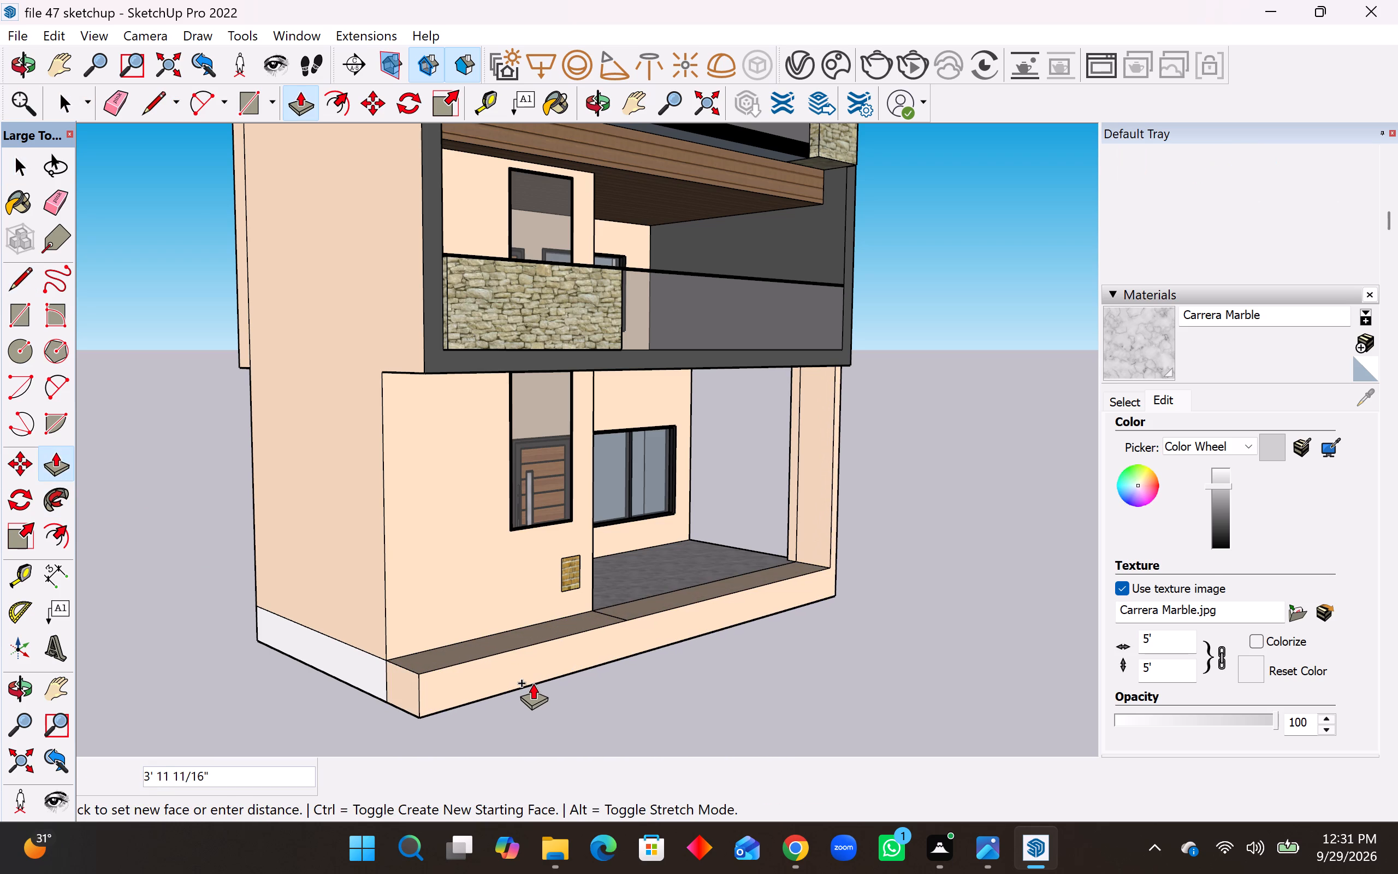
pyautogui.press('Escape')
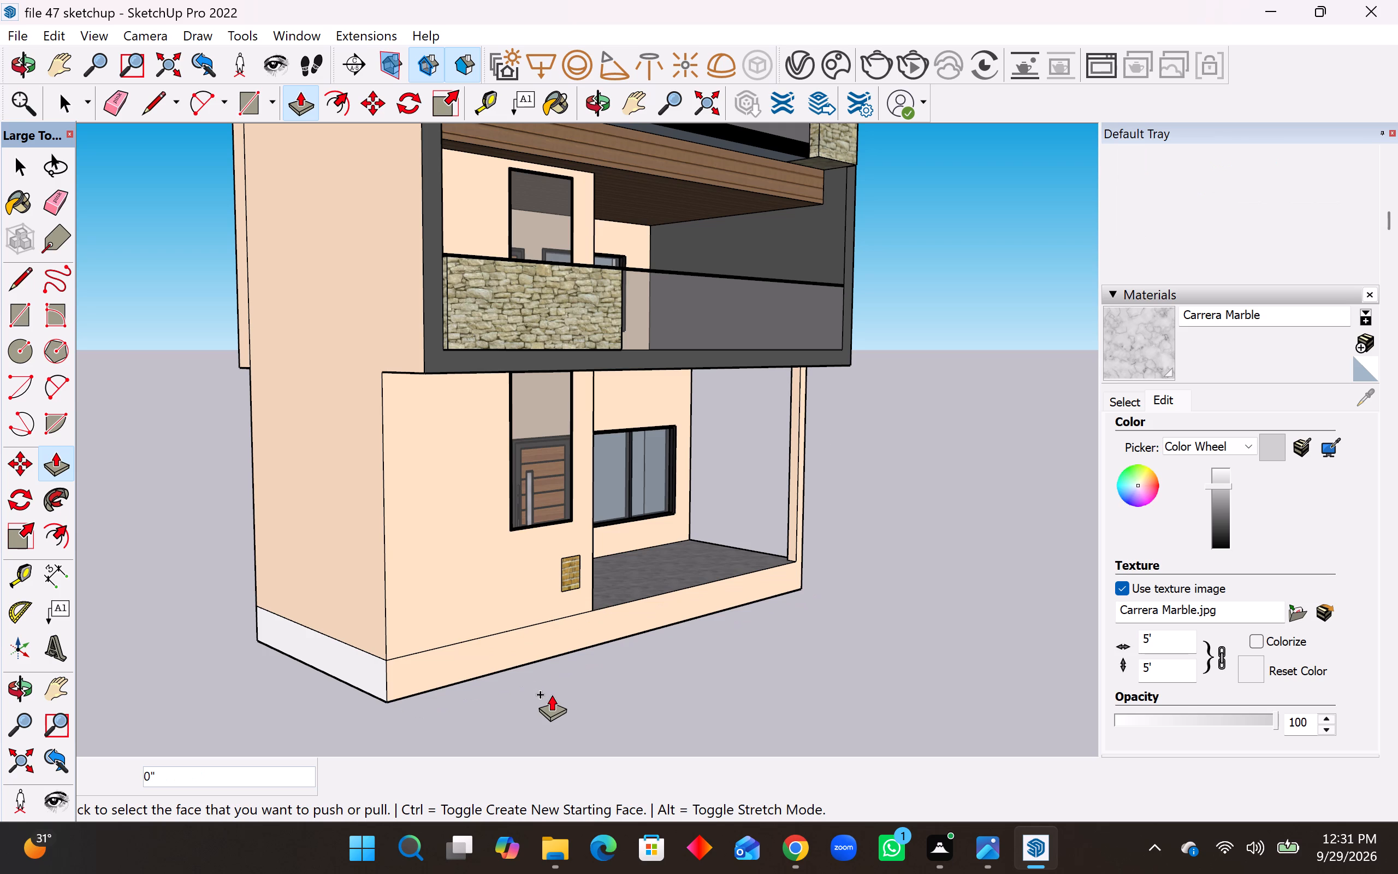
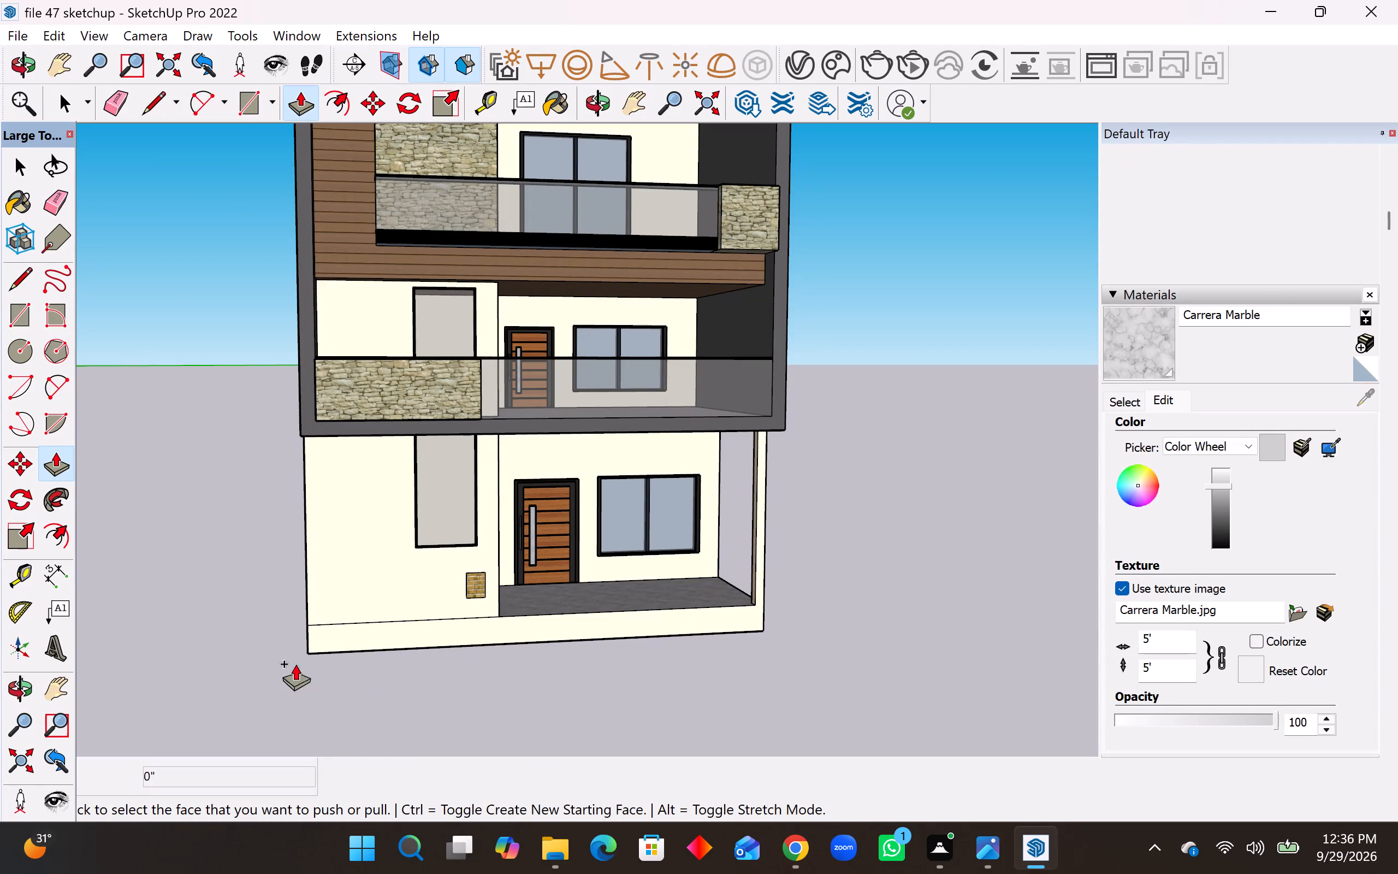
# Draw a line about 17' 7" long outward from the porch floor's near corner, away from the front wall's base seam.
pyautogui.click(21, 276)
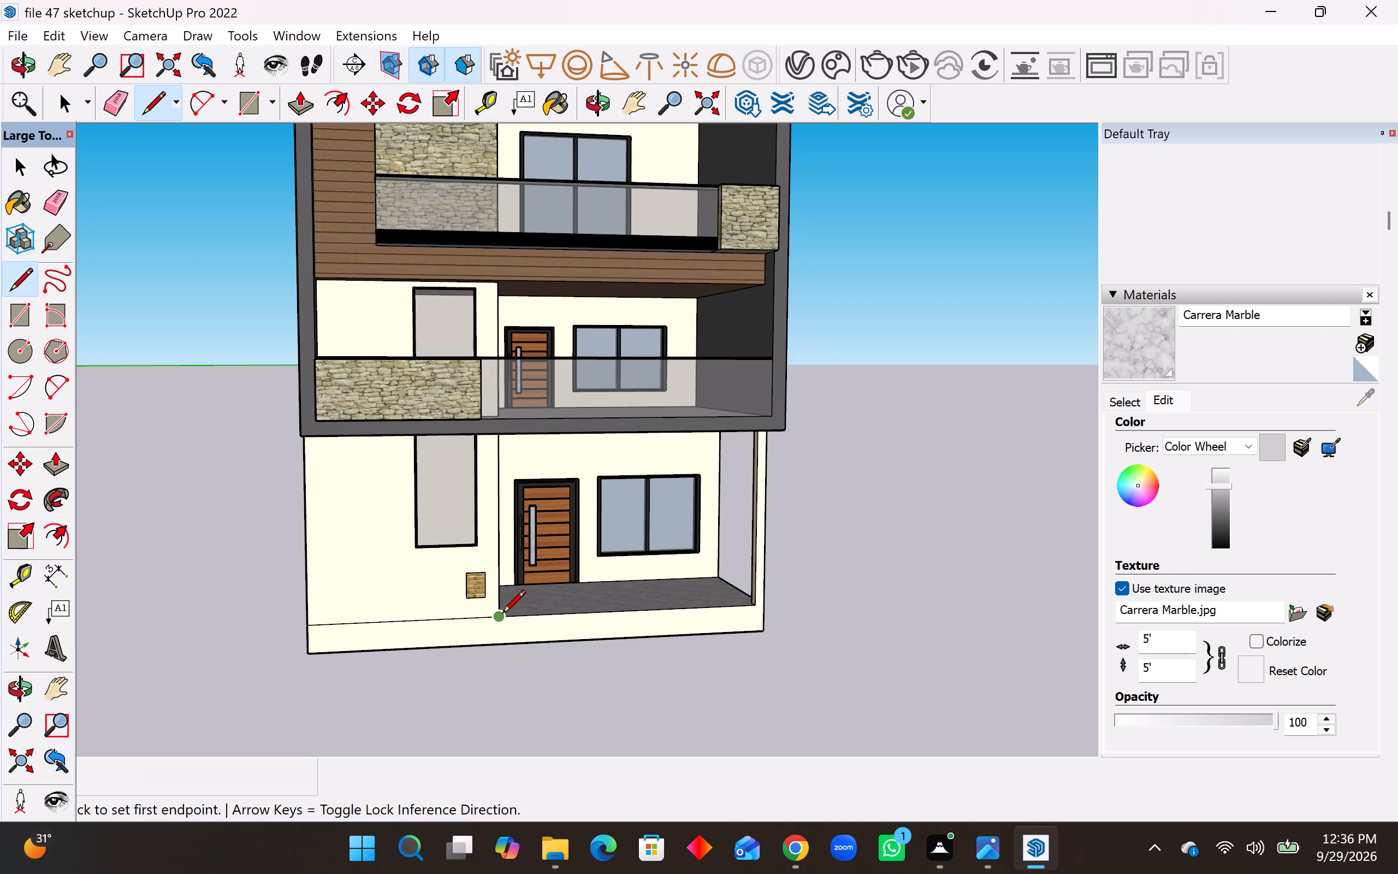
pyautogui.click(498, 613)
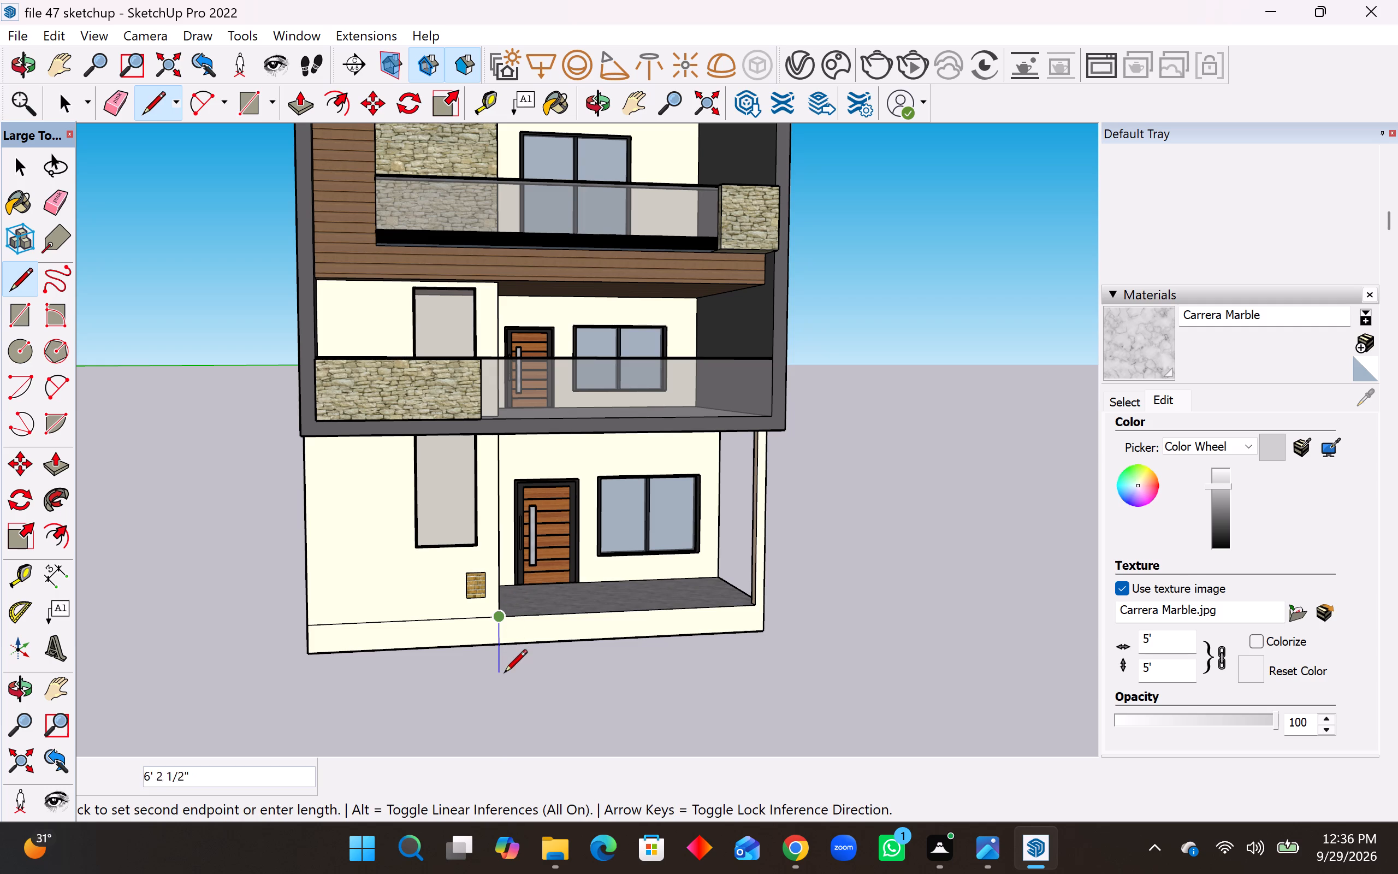
pyautogui.moveTo(505, 666); pyautogui.dragTo(900, 737, button='middle')
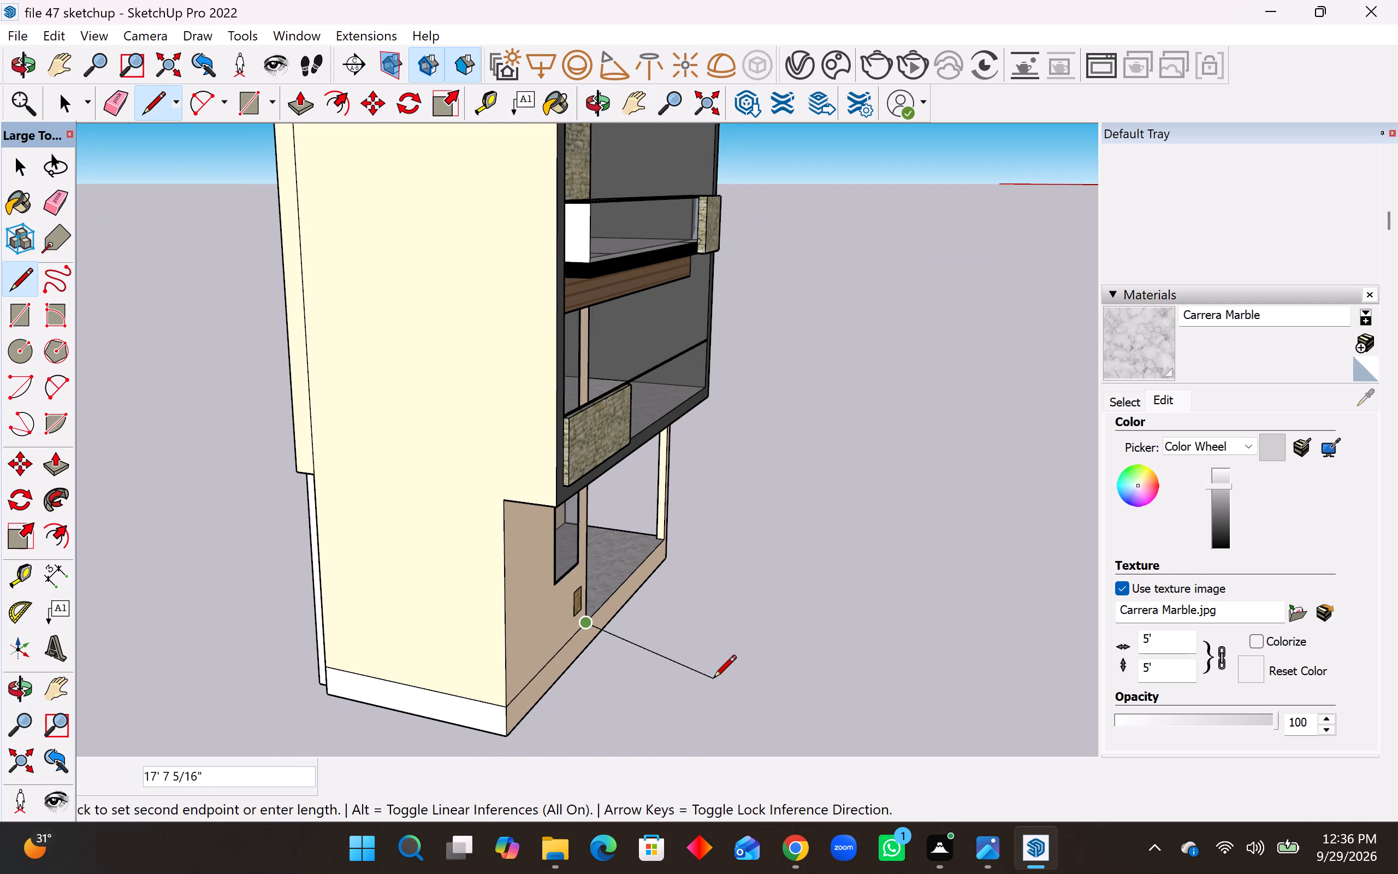
pyautogui.click(713, 680)
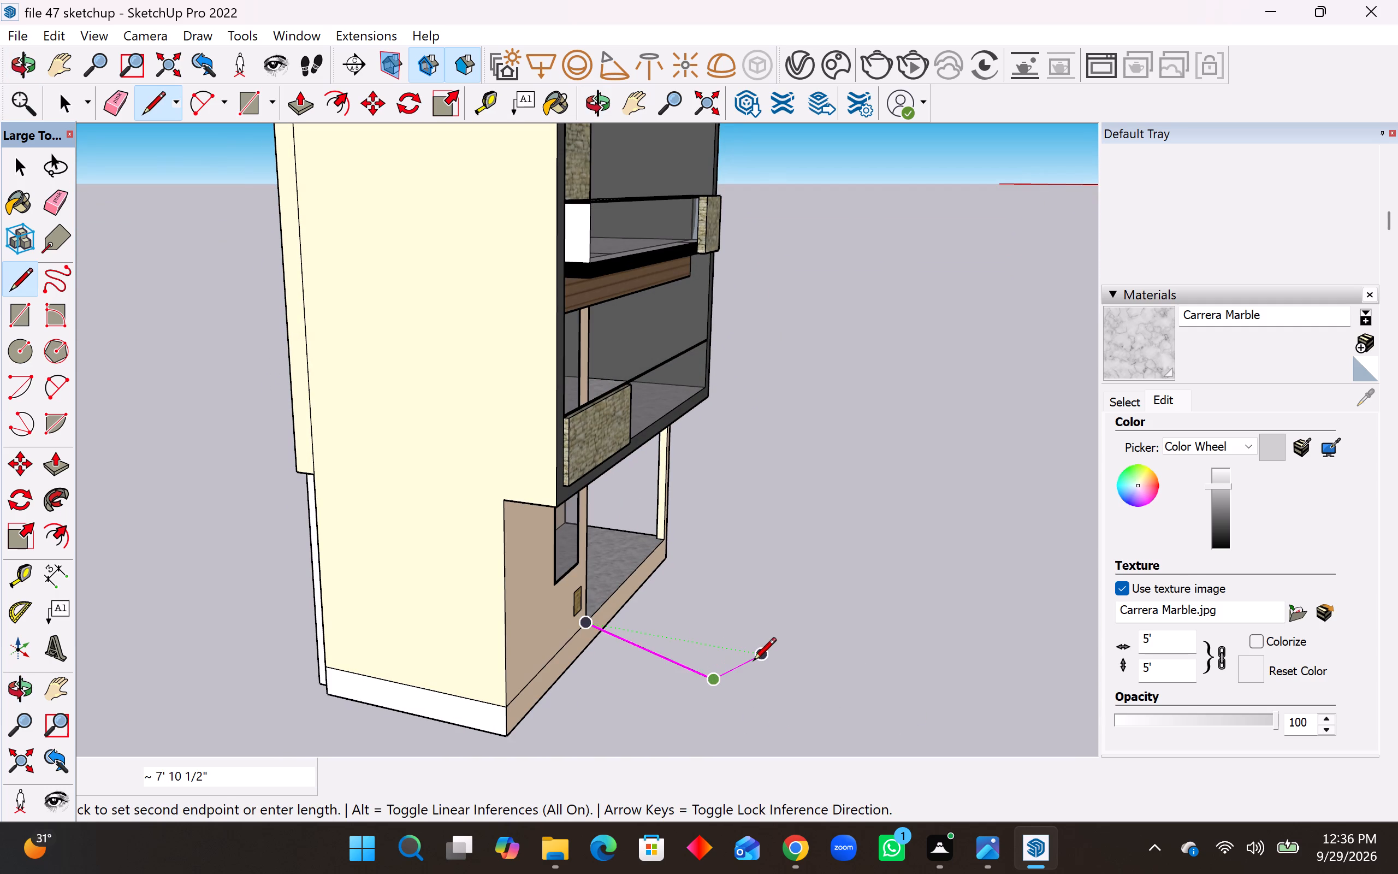
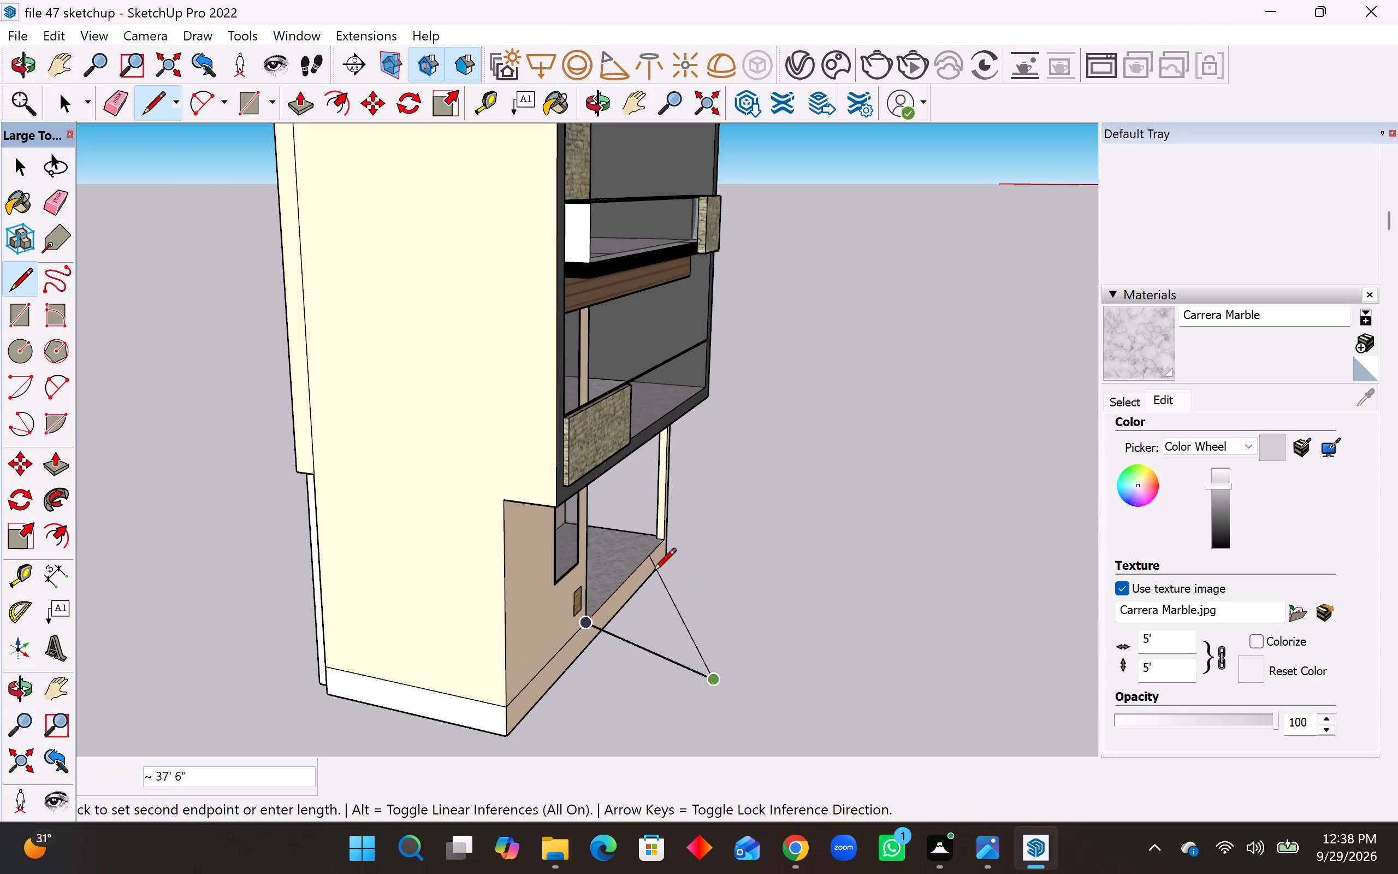
# Cancel the line in progress and undo the last line drawn outward from the porch floor's corner.
pyautogui.moveTo(657, 647); pyautogui.dragTo(281, 707, button='middle')
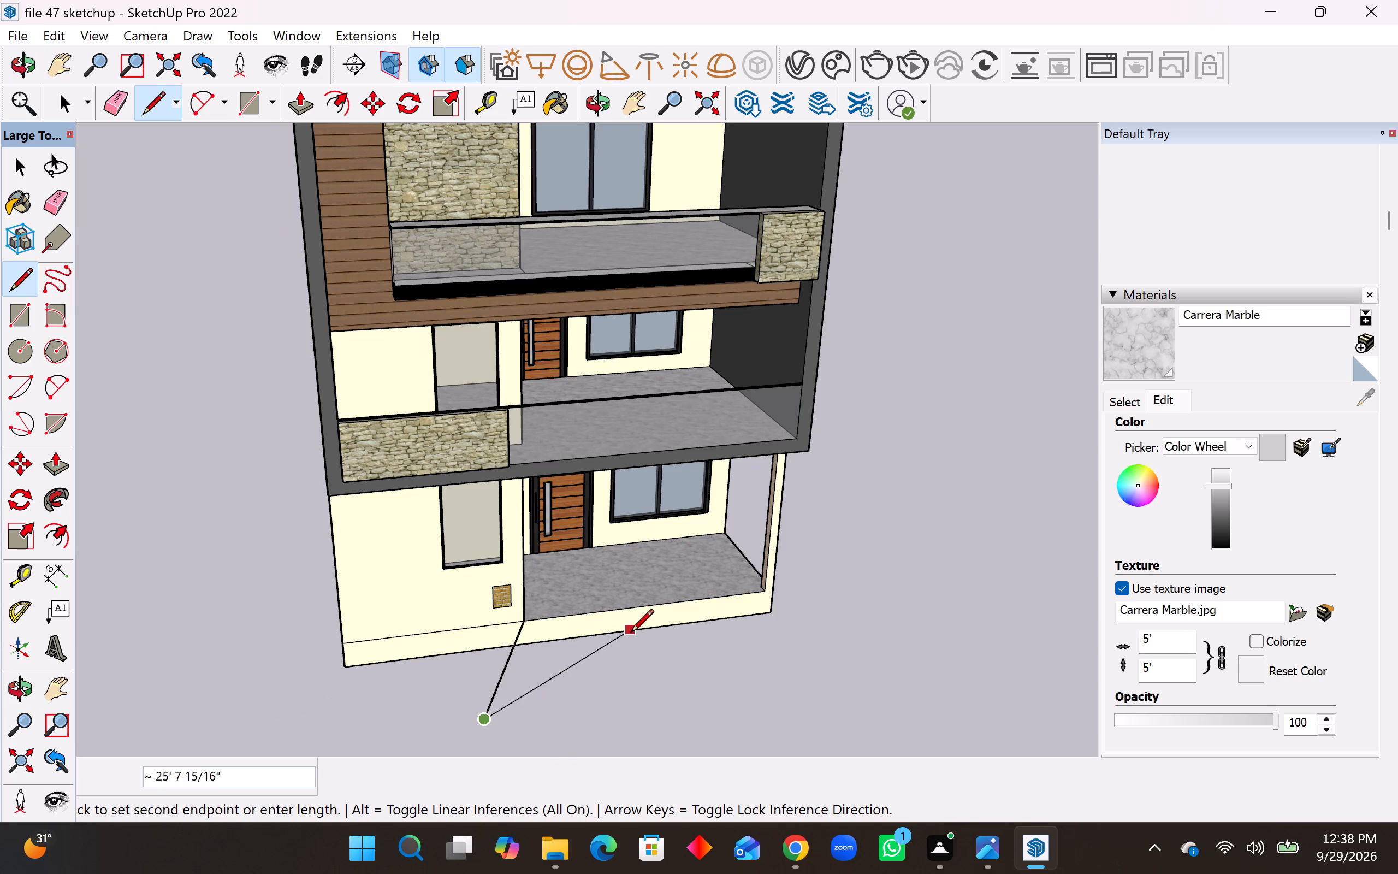
pyautogui.press('Escape')
pyautogui.hotkey('ctrl', 'z')
# Draw a 5' line along the green axis outward from the front wall's bottom corner at the end away from the porch.
pyautogui.moveTo(589, 689); pyautogui.dragTo(566, 636, button='middle')
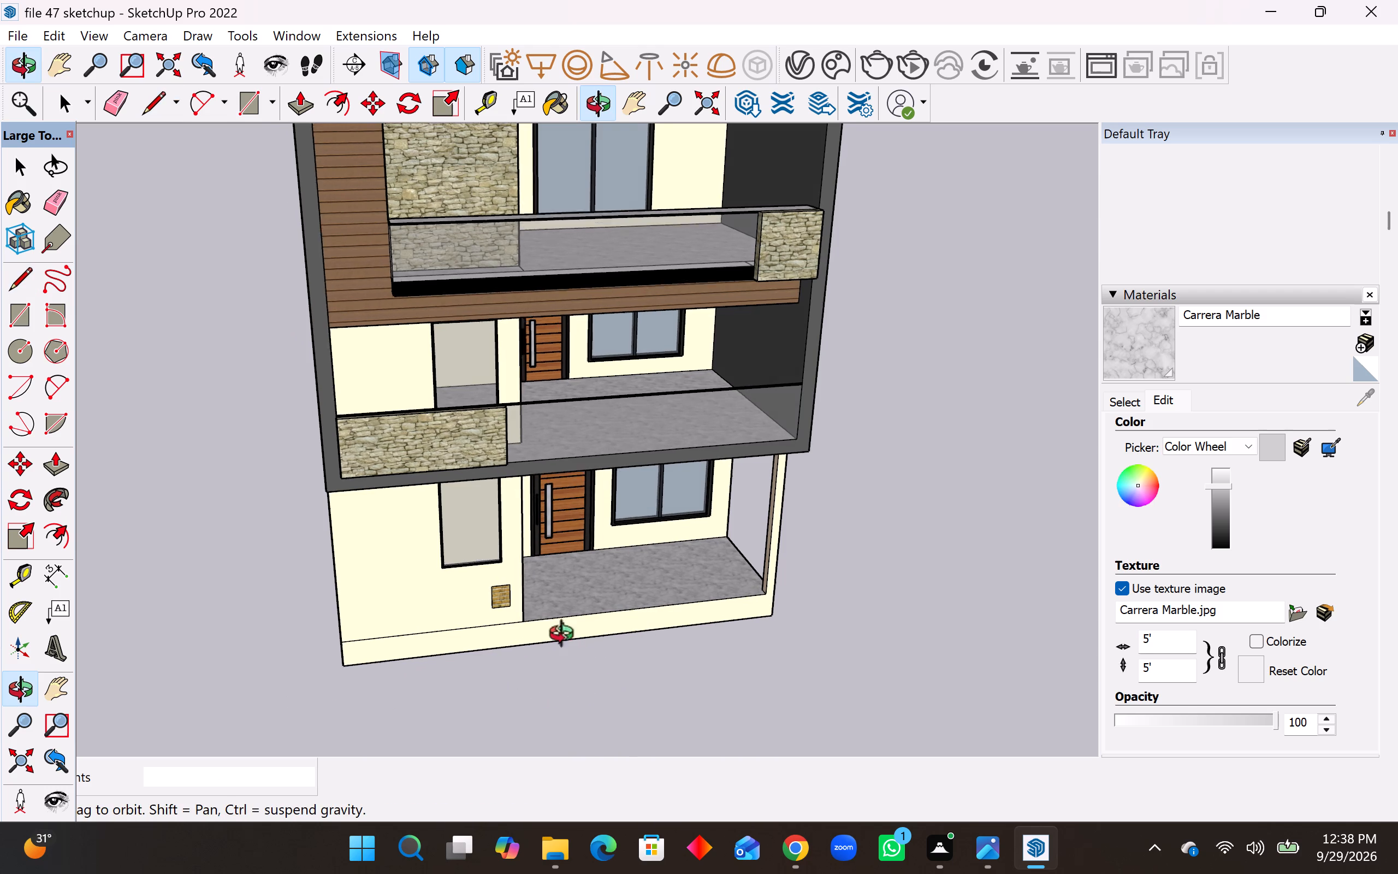
pyautogui.moveTo(566, 636); pyautogui.dragTo(618, 450, button='middle')
pyautogui.moveTo(531, 659); pyautogui.dragTo(538, 714, button='middle')
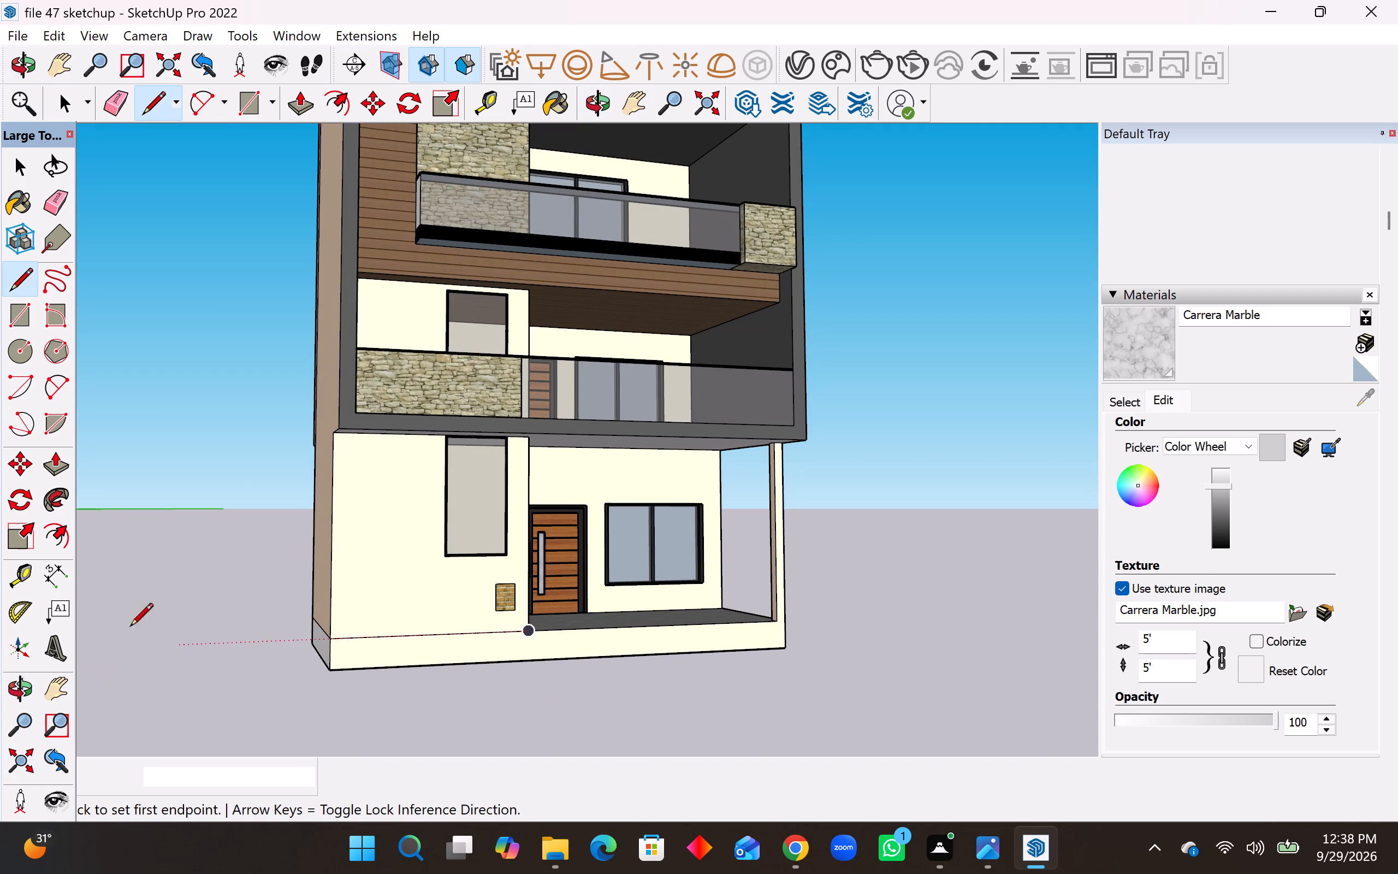
pyautogui.click(29, 286)
pyautogui.scroll(1, 391, 672)
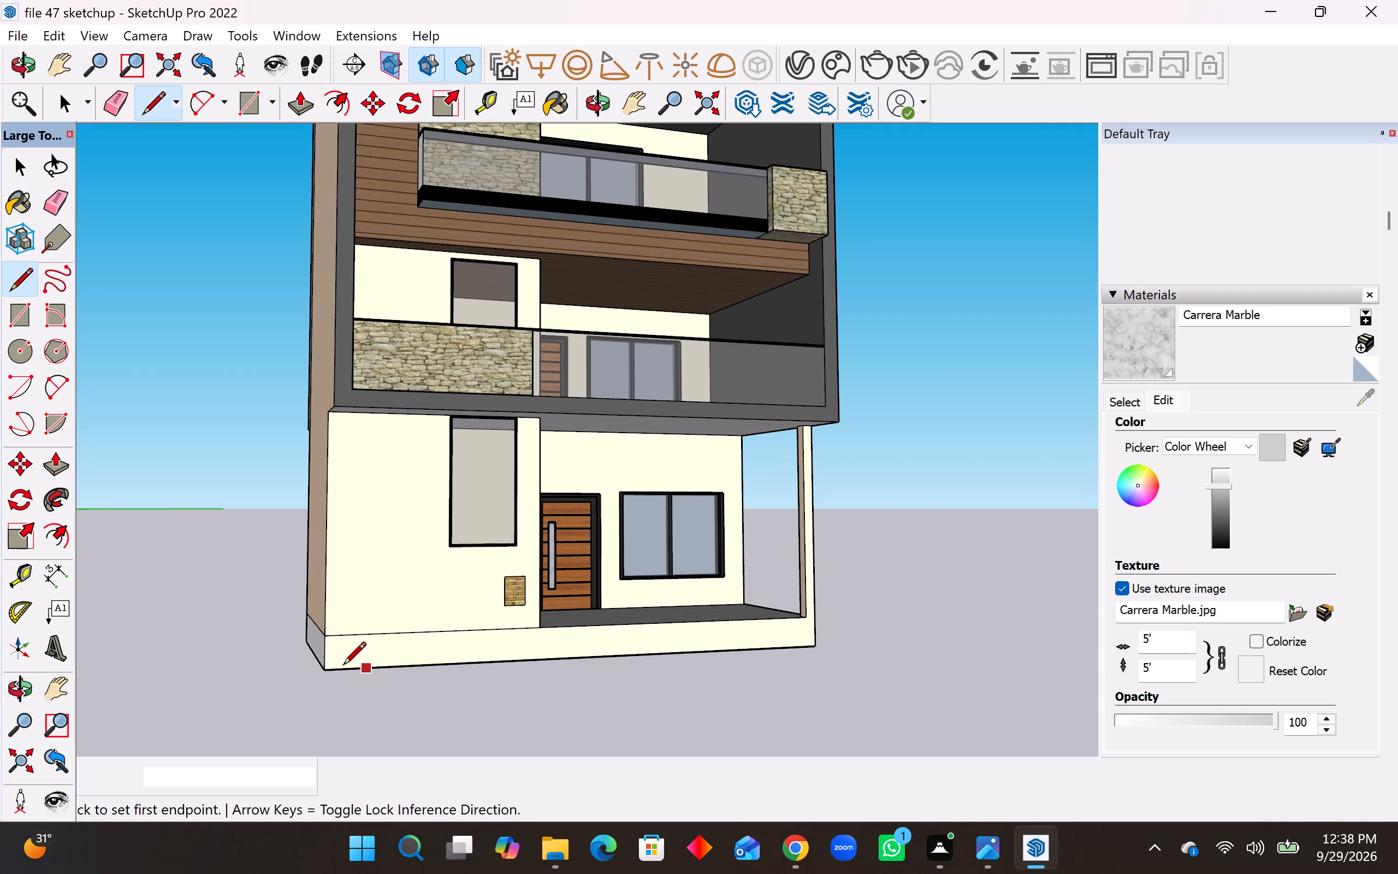
pyautogui.click(329, 674)
pyautogui.moveTo(356, 716); pyautogui.dragTo(418, 737, button='middle')
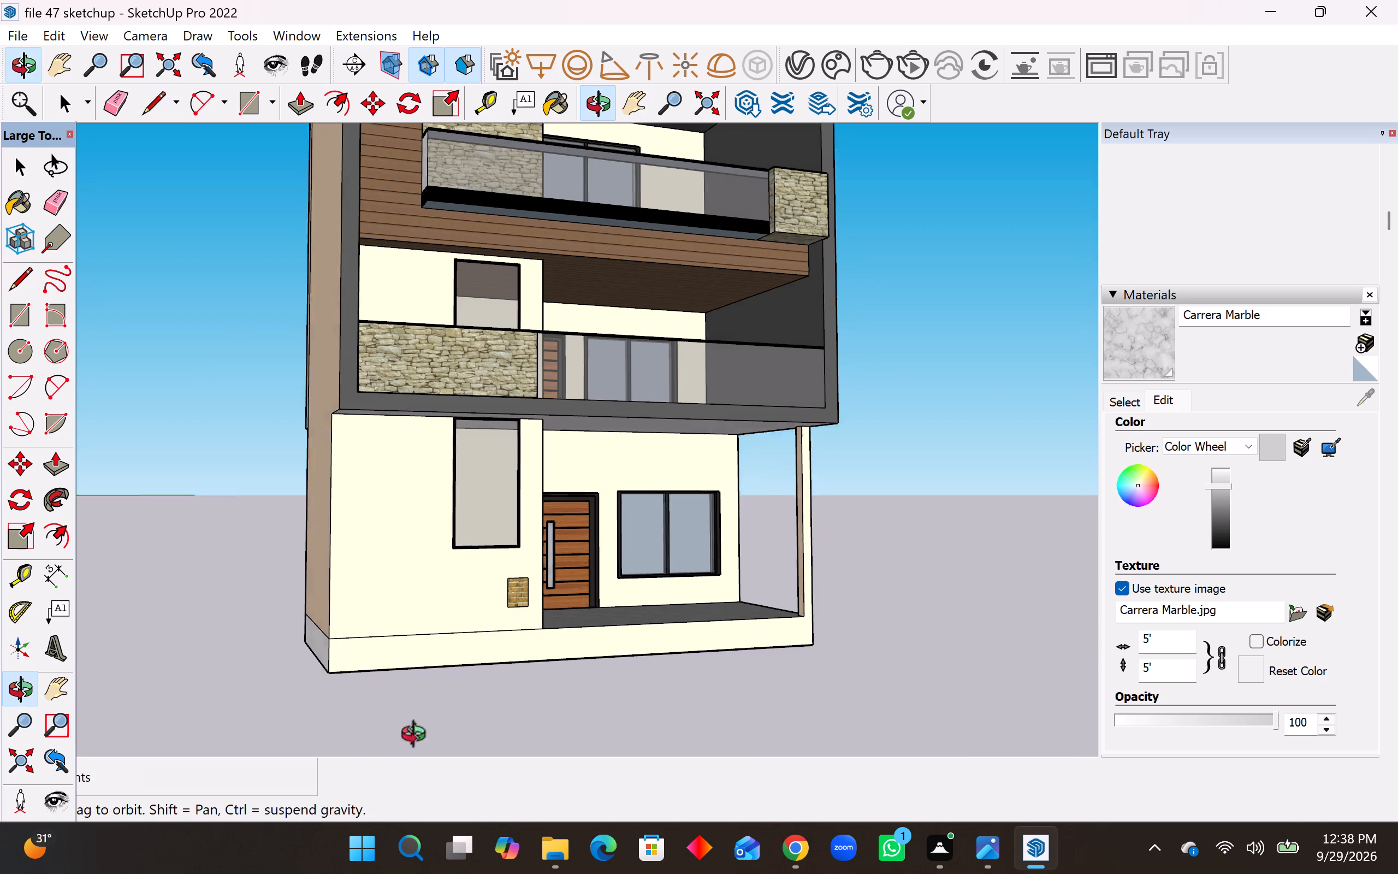
pyautogui.moveTo(418, 737); pyautogui.dragTo(725, 740, button='middle')
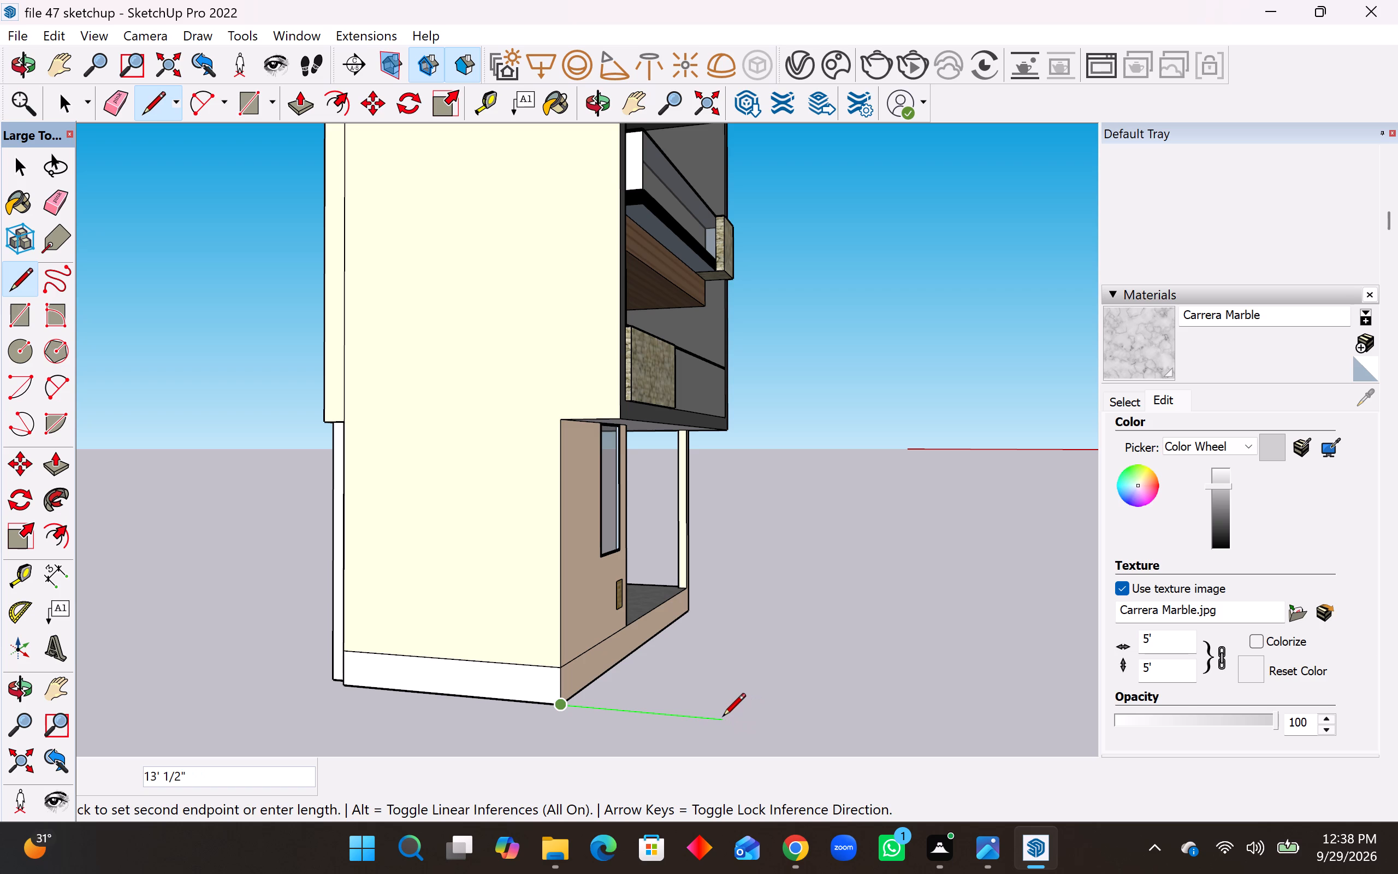
pyautogui.write("5'")
pyautogui.press('Return')
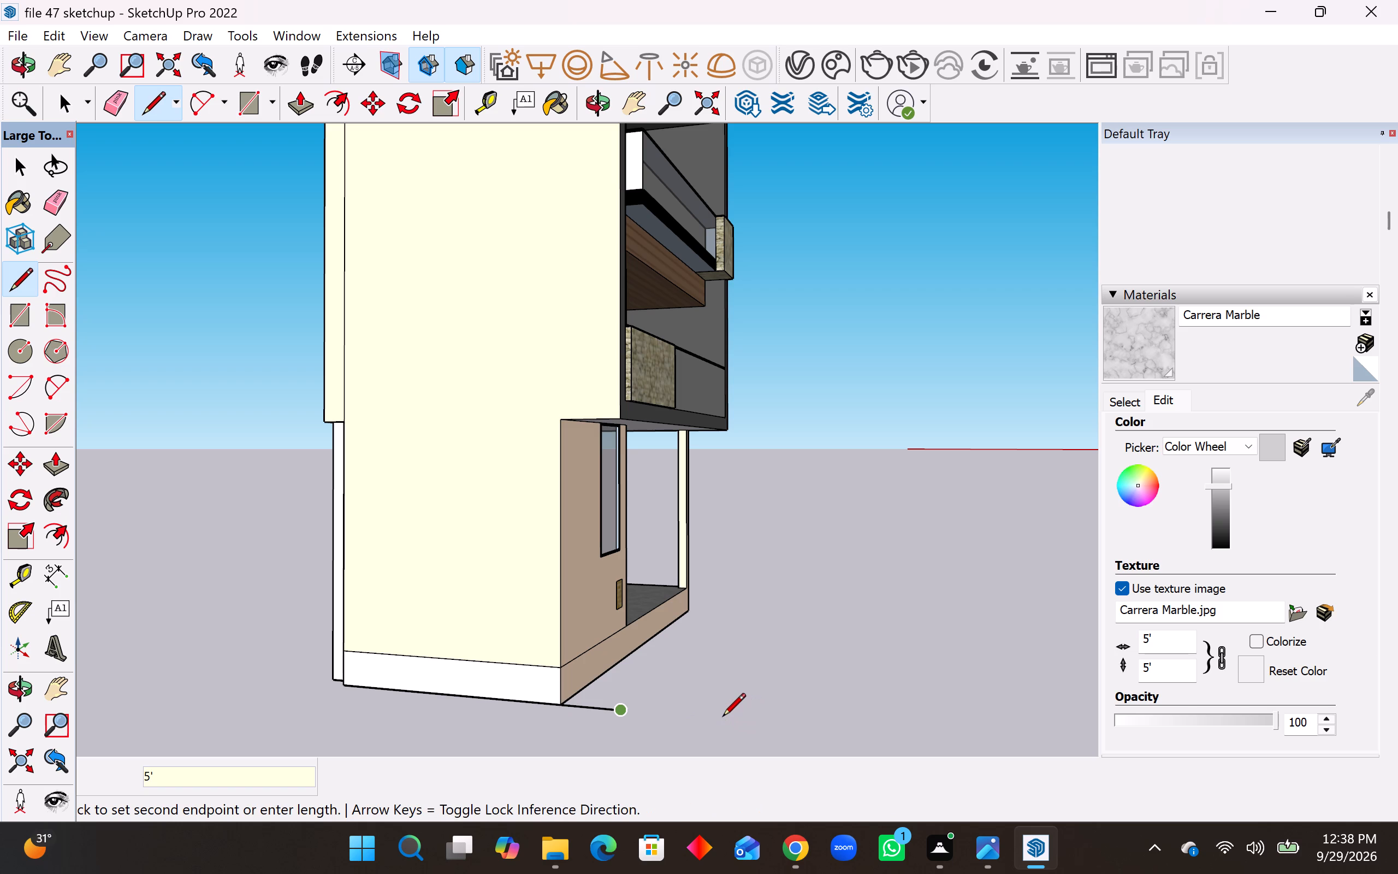
# Continue with a 50' edge parallel to the front wall and close it back to the porch-end bottom corner, forming a 5' deep ground strip.
pyautogui.moveTo(704, 690); pyautogui.dragTo(357, 740, button='middle')
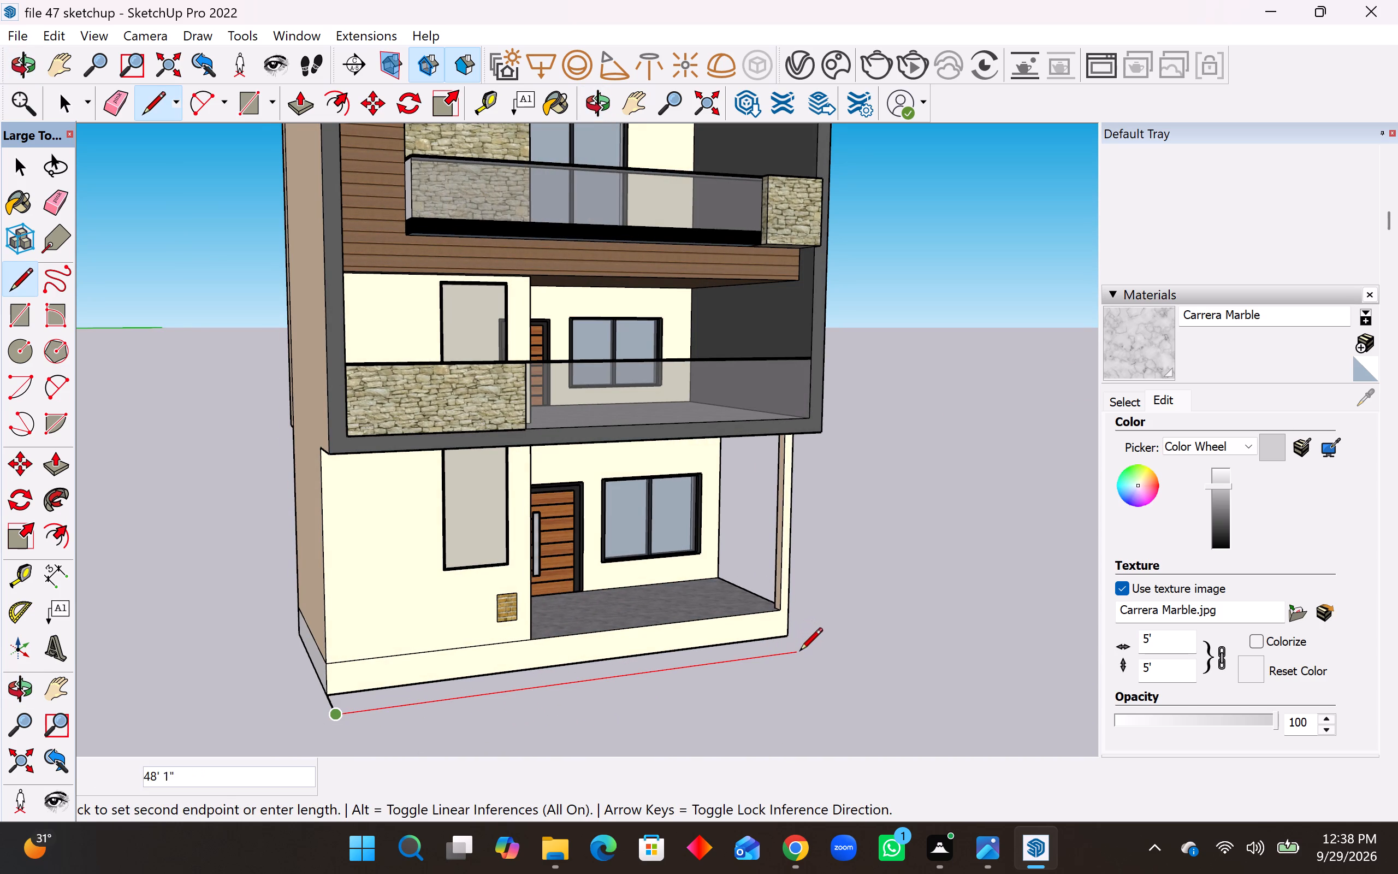
pyautogui.moveTo(801, 655); pyautogui.dragTo(637, 722, button='middle')
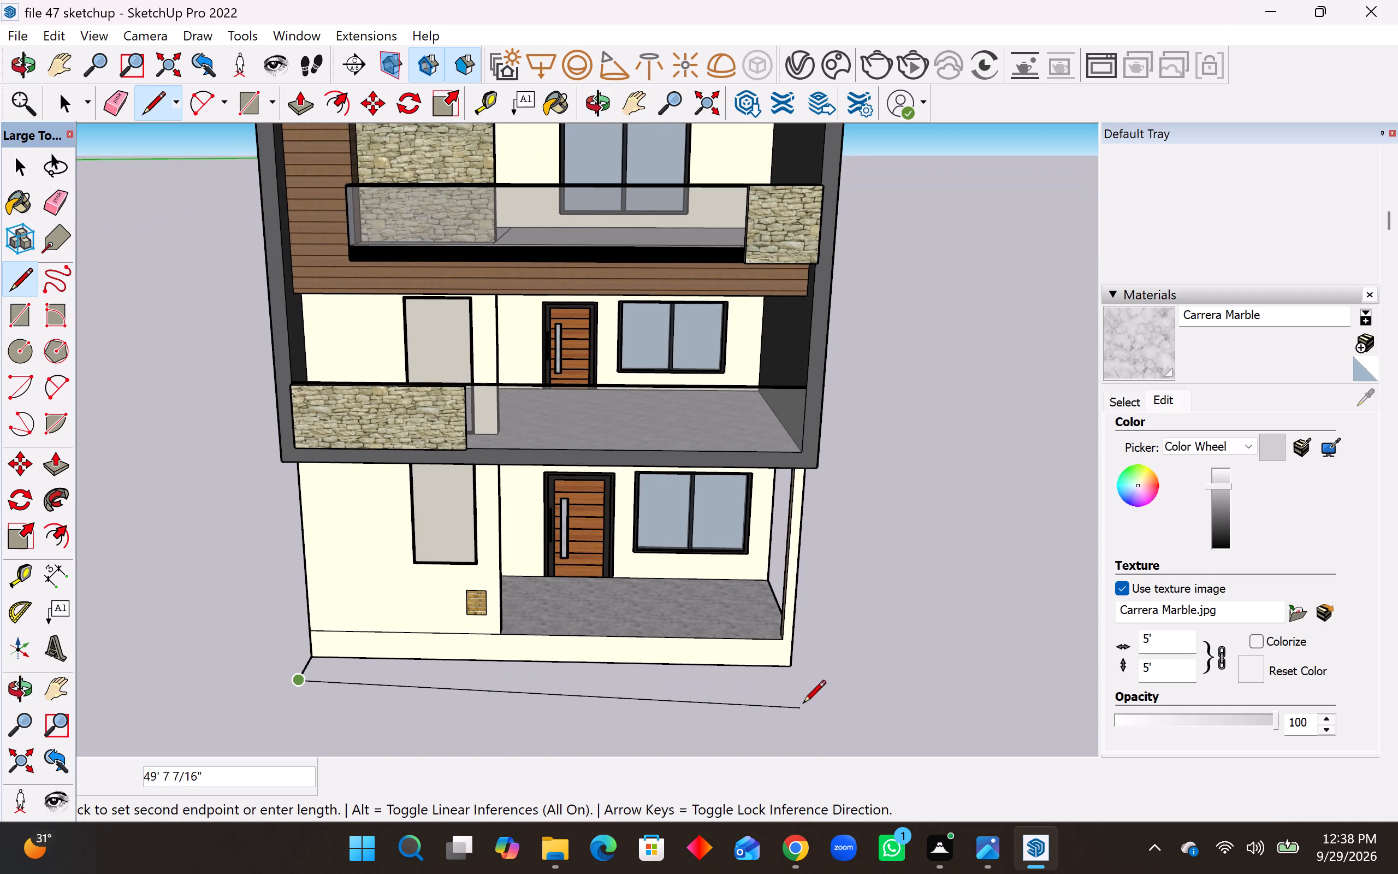
pyautogui.moveTo(795, 693); pyautogui.dragTo(795, 730, button='middle')
pyautogui.scroll(5, 792, 681)
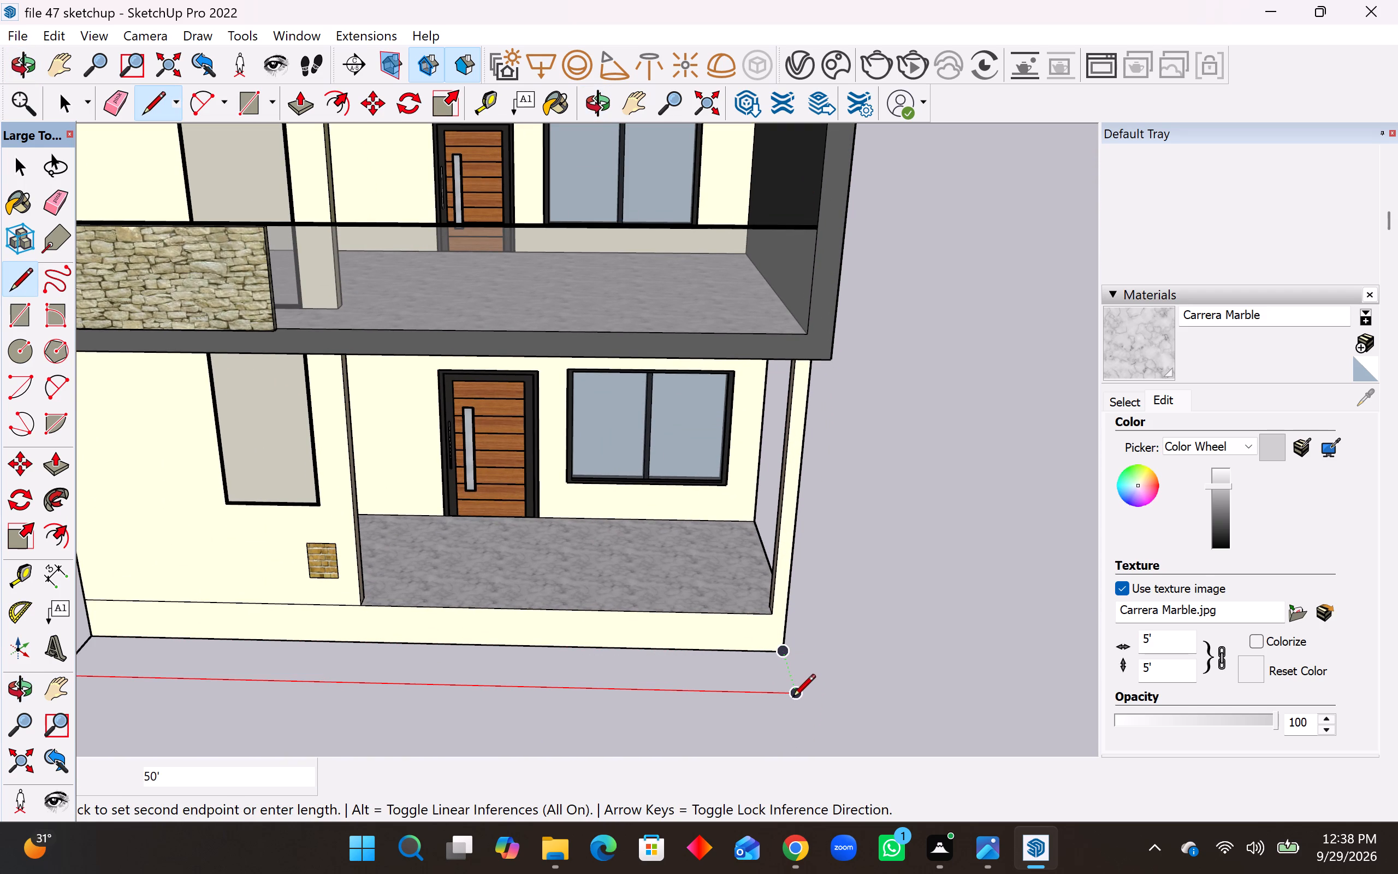
pyautogui.click(792, 699)
pyautogui.click(782, 656)
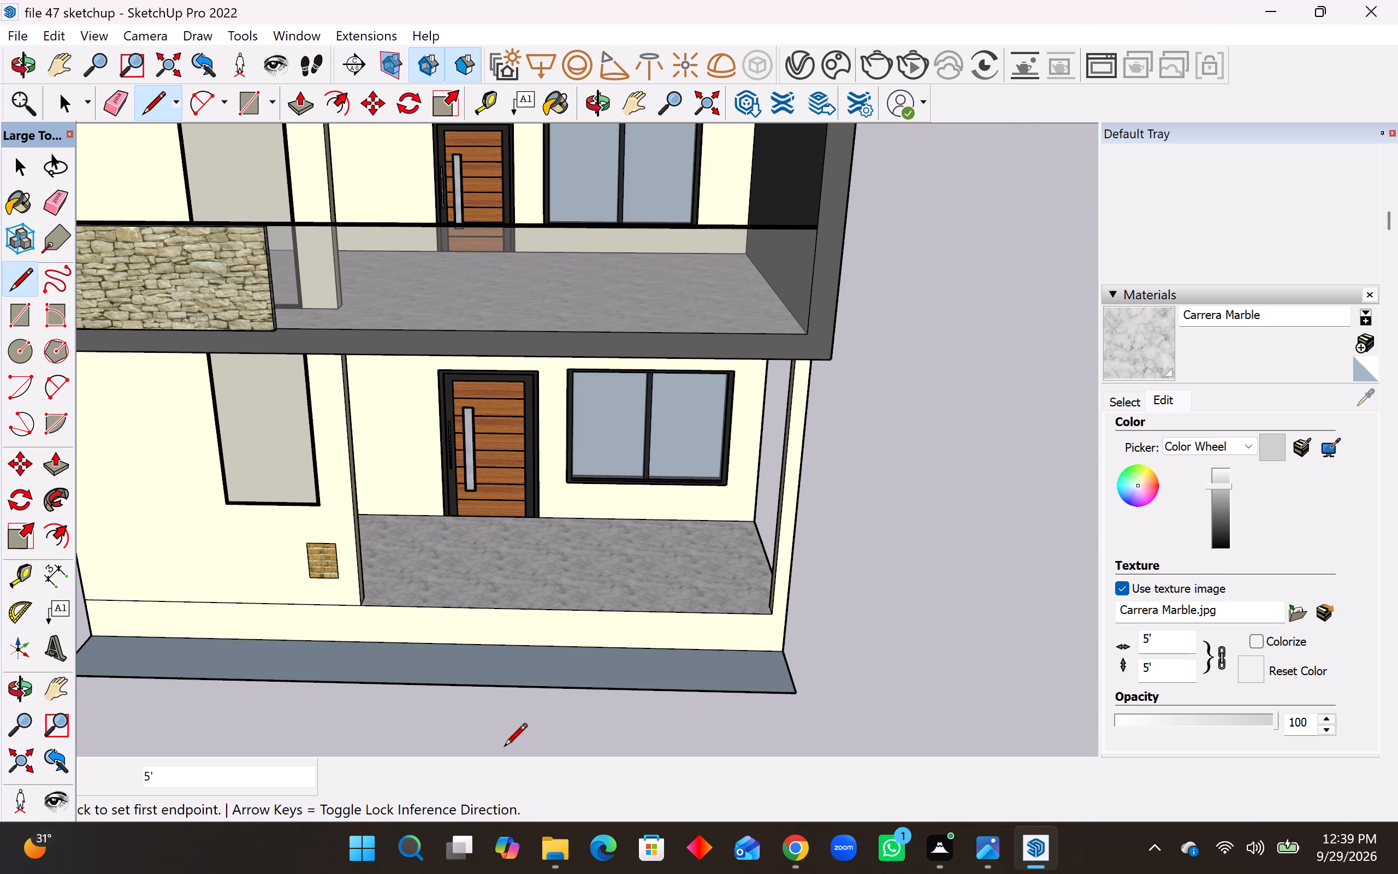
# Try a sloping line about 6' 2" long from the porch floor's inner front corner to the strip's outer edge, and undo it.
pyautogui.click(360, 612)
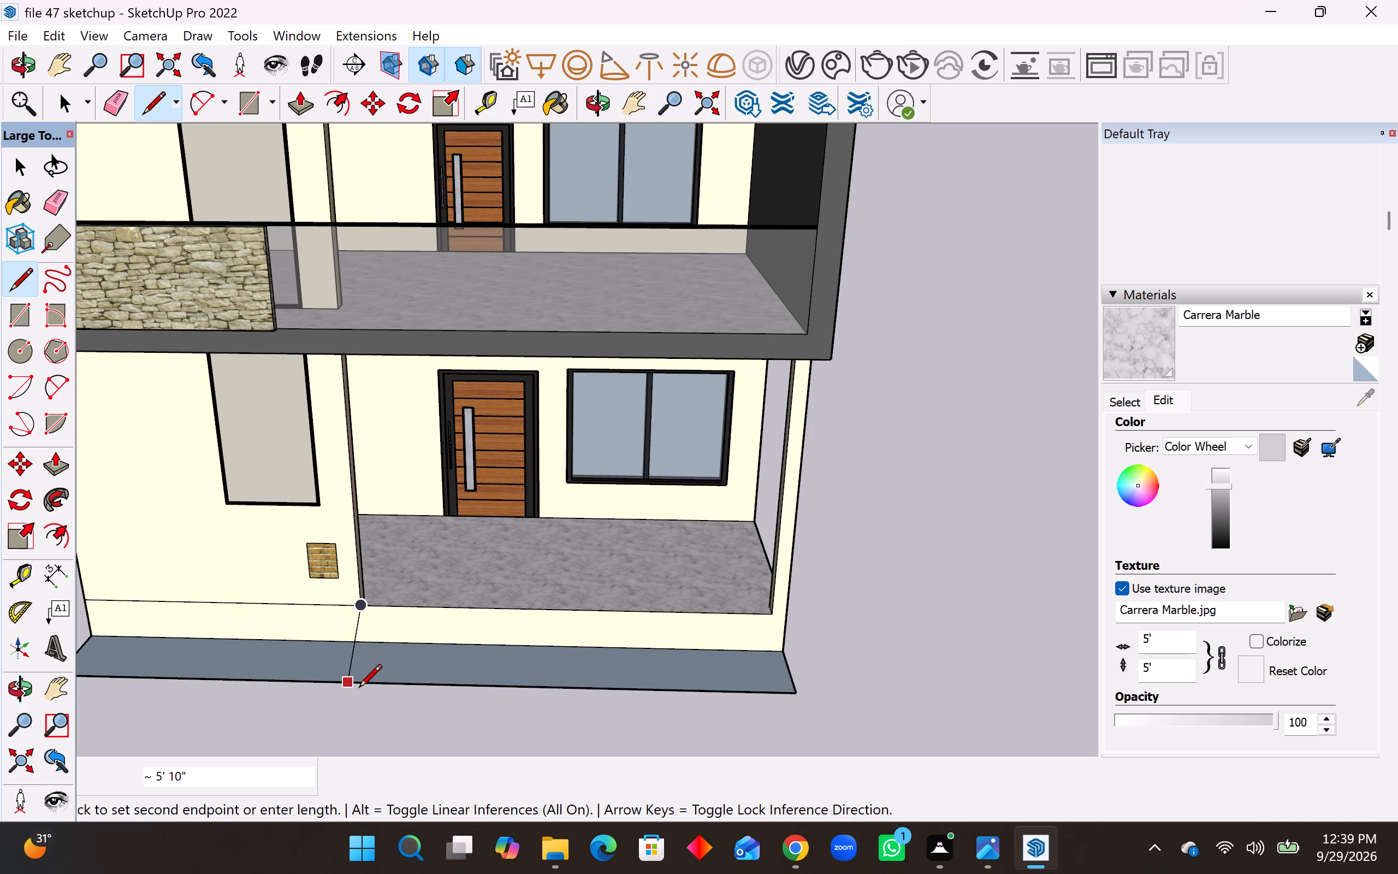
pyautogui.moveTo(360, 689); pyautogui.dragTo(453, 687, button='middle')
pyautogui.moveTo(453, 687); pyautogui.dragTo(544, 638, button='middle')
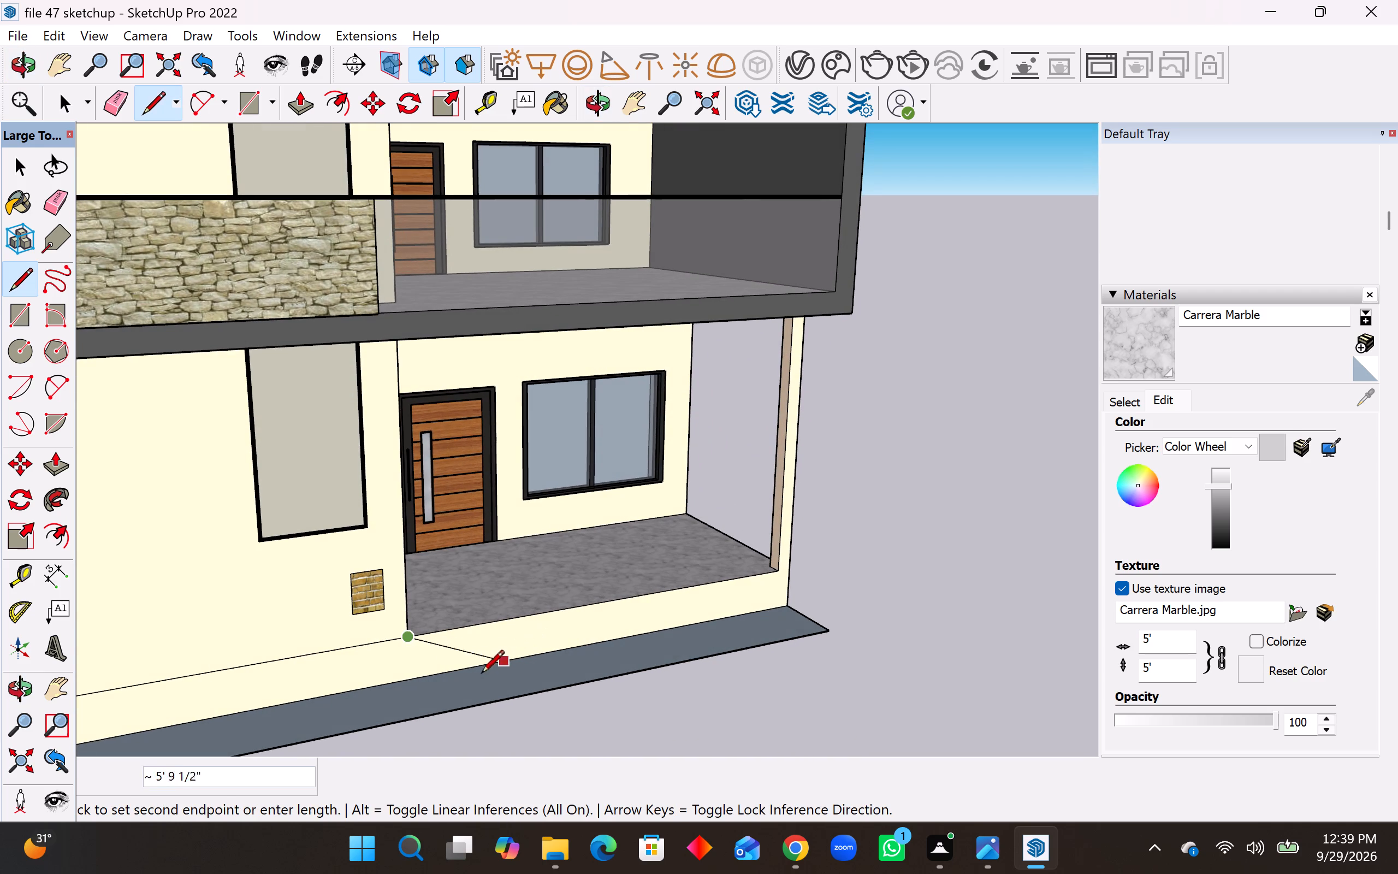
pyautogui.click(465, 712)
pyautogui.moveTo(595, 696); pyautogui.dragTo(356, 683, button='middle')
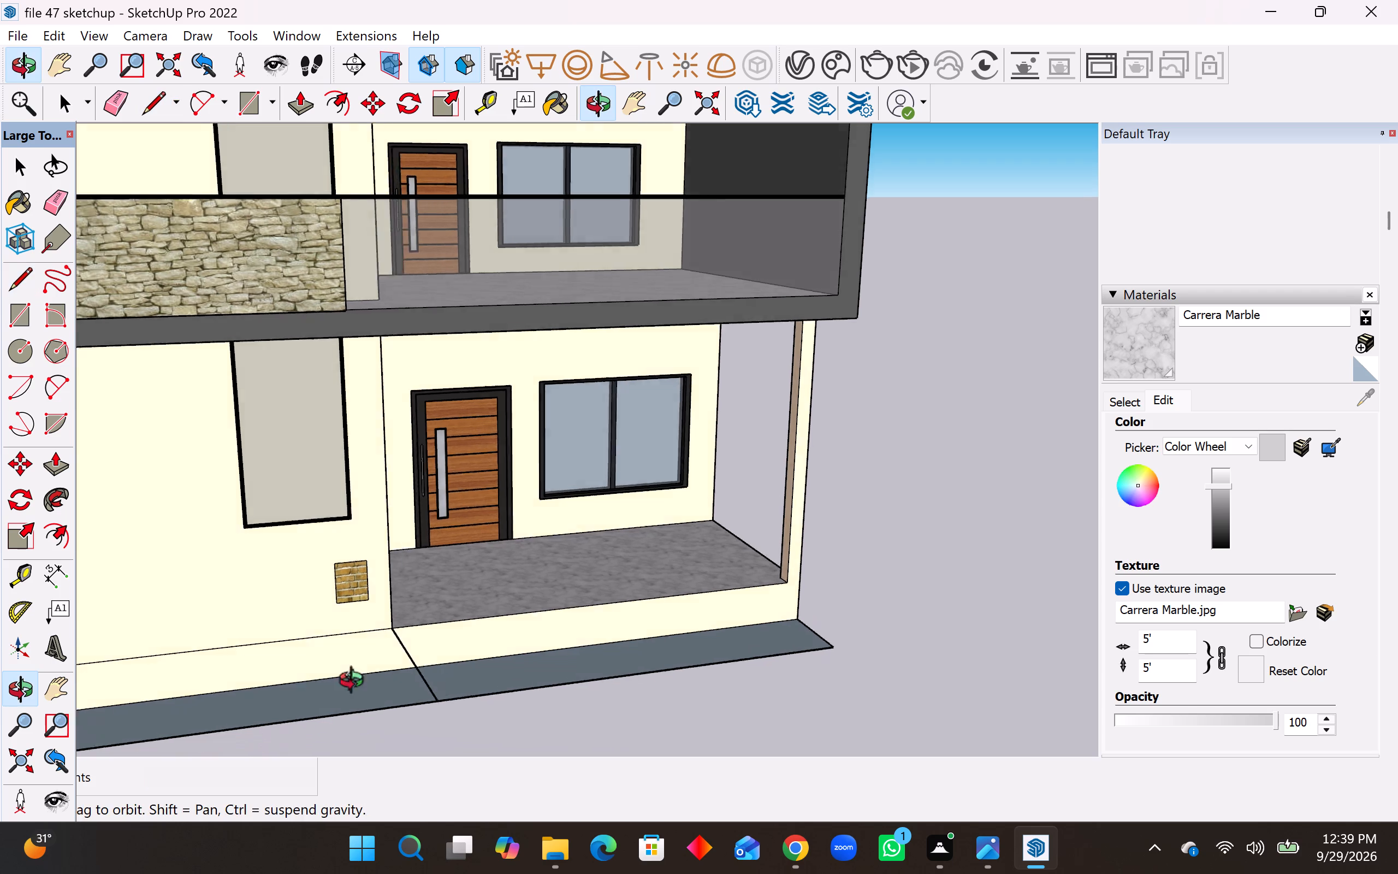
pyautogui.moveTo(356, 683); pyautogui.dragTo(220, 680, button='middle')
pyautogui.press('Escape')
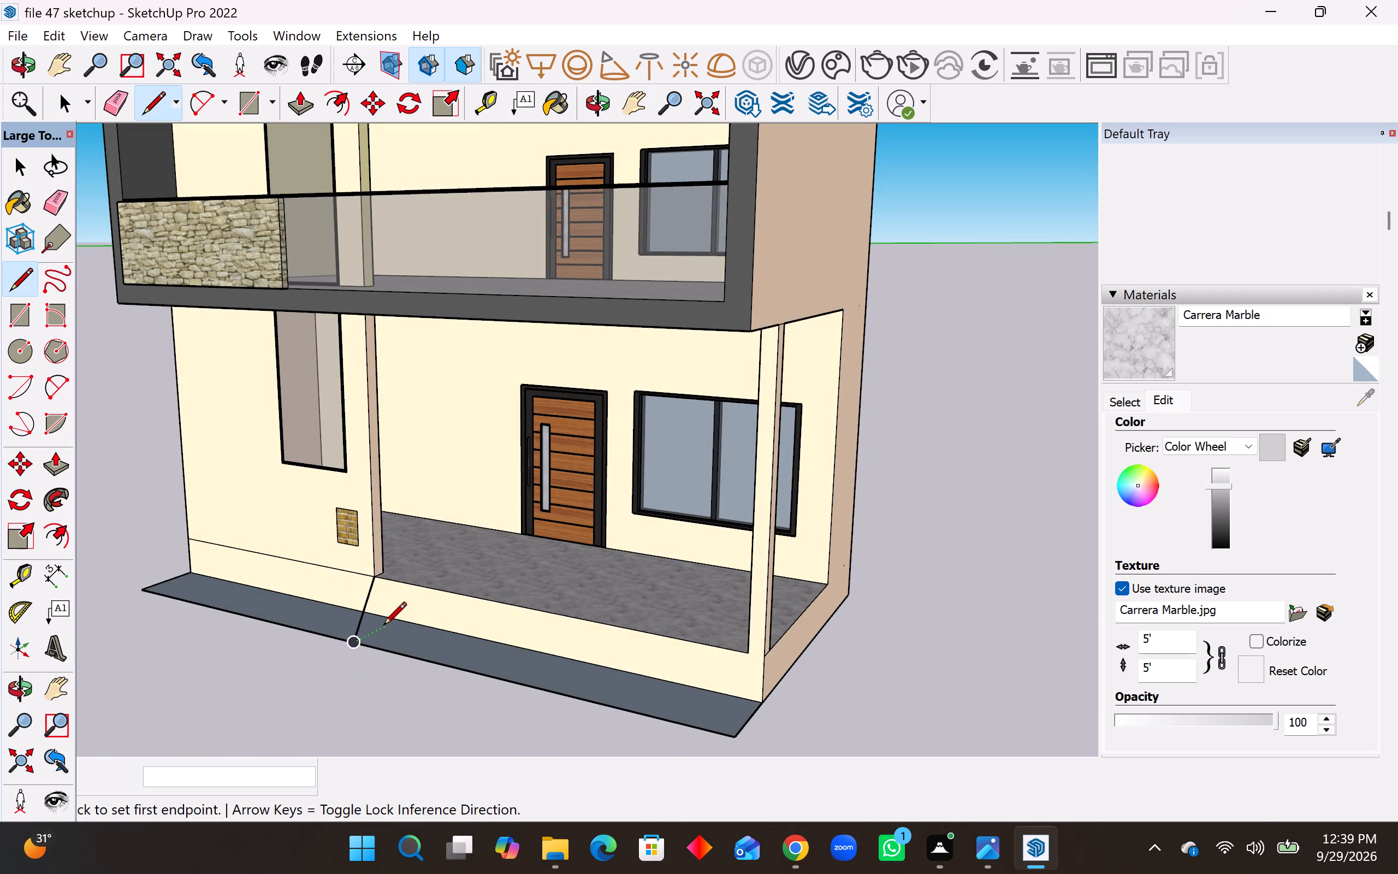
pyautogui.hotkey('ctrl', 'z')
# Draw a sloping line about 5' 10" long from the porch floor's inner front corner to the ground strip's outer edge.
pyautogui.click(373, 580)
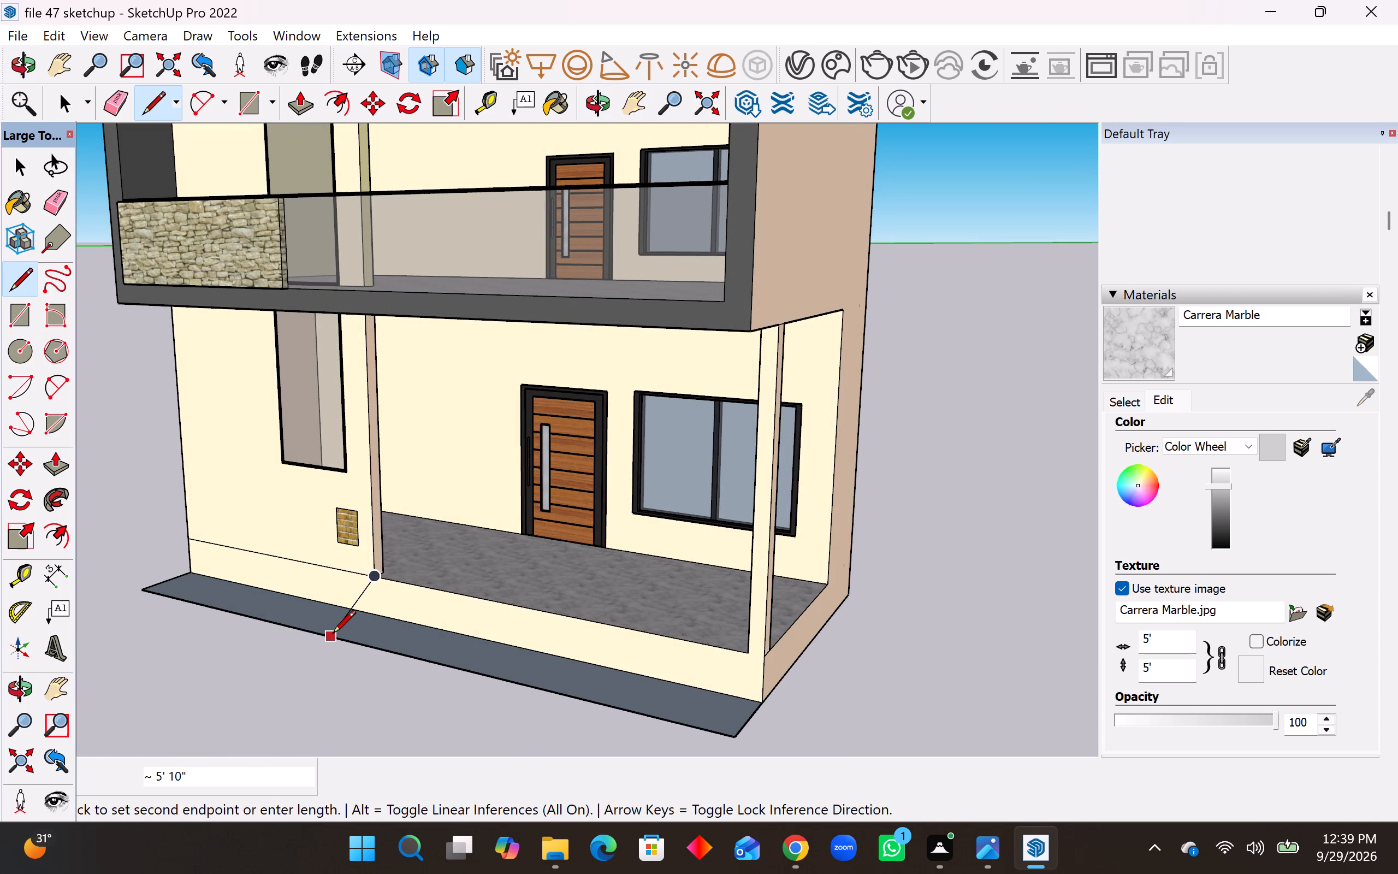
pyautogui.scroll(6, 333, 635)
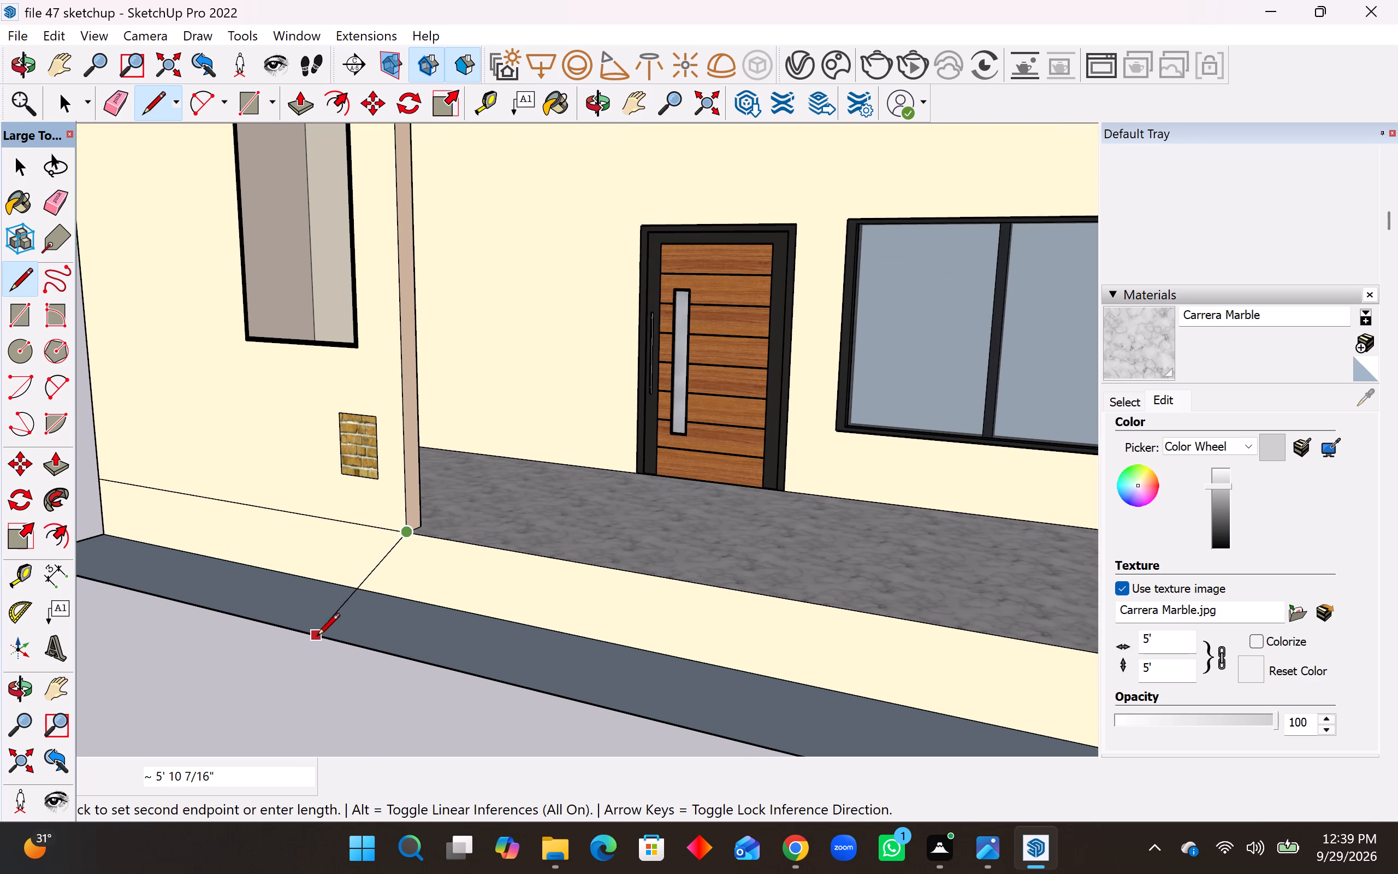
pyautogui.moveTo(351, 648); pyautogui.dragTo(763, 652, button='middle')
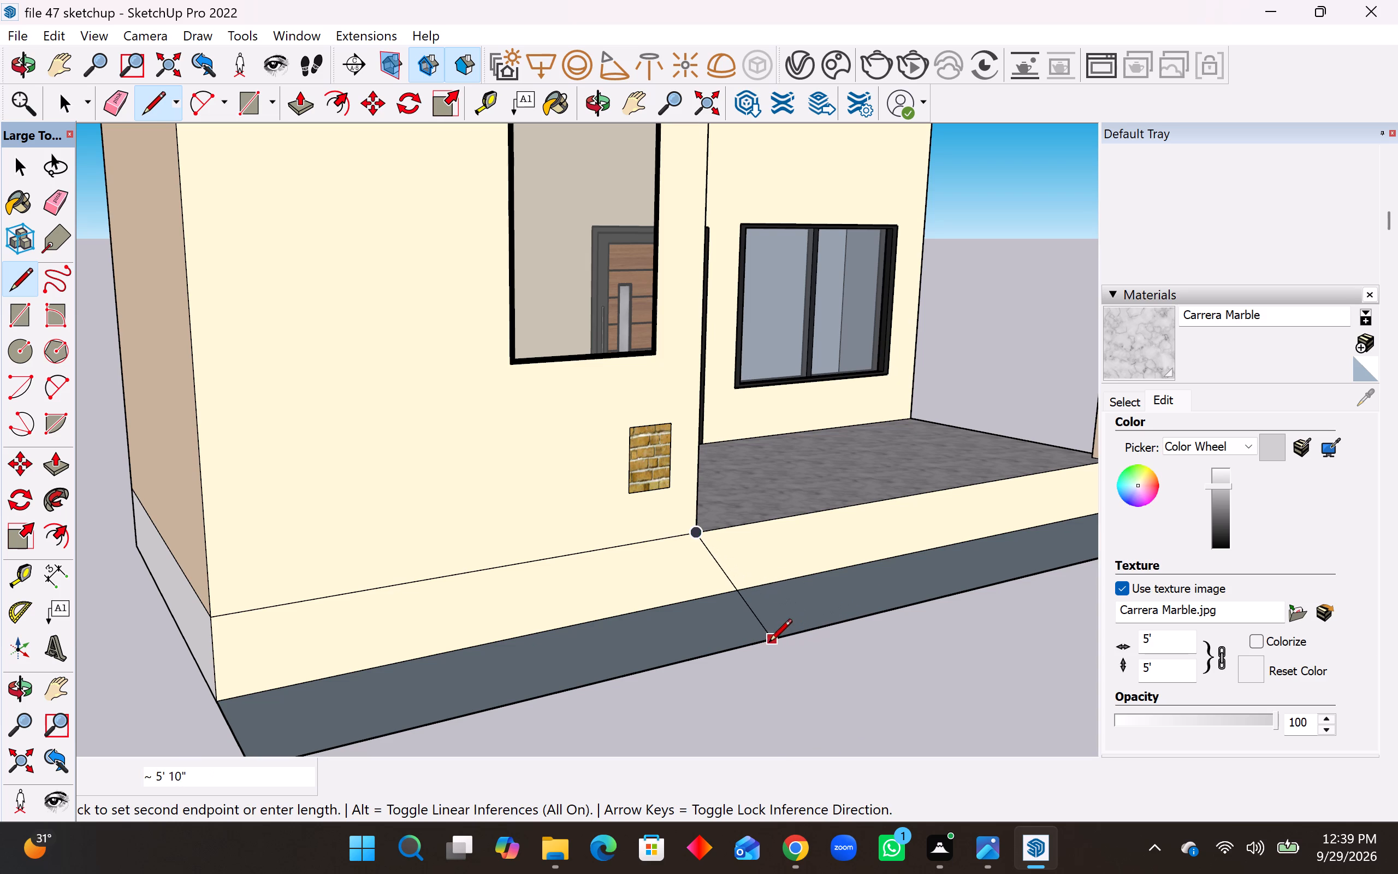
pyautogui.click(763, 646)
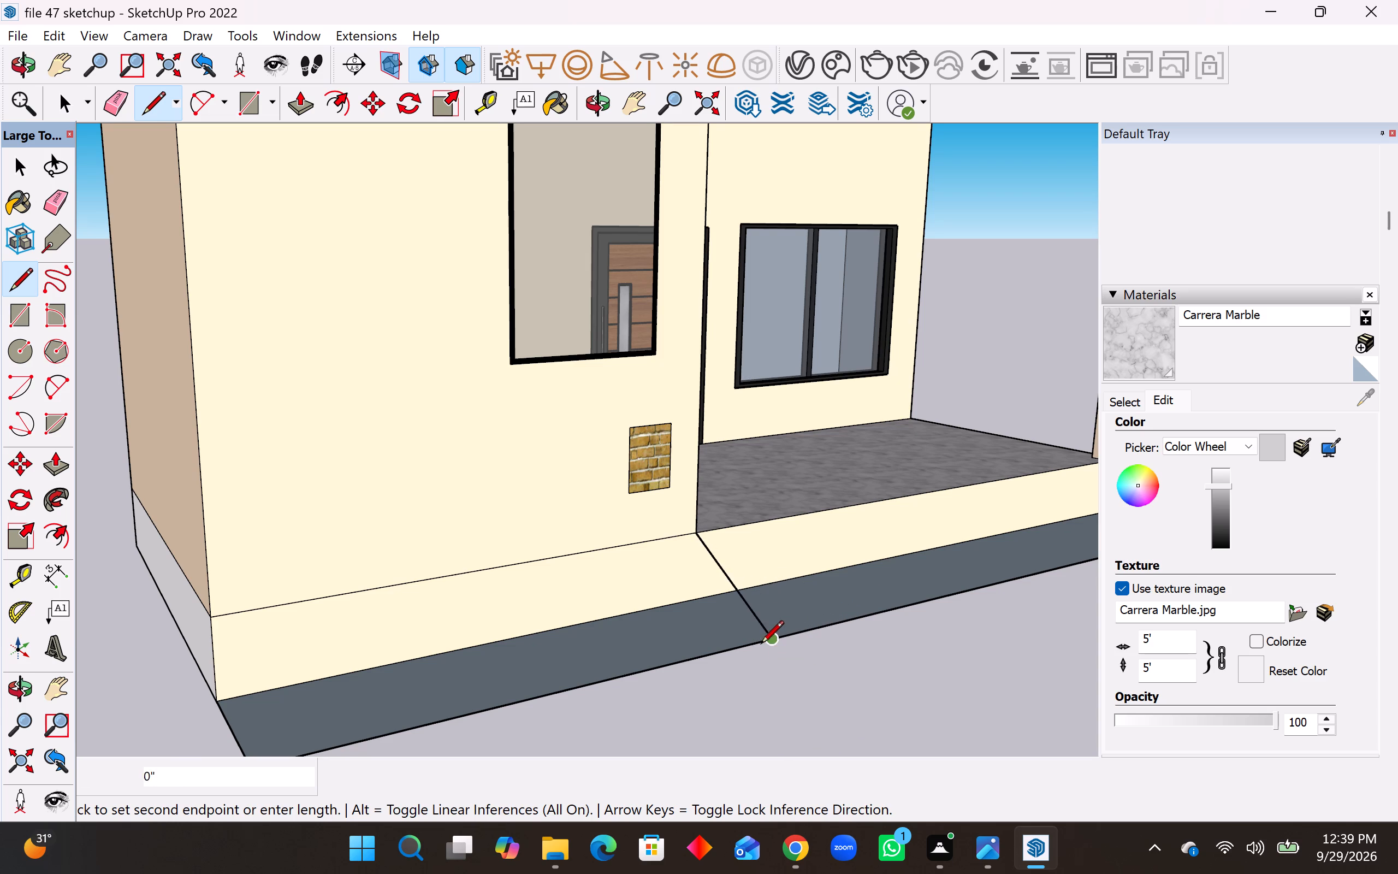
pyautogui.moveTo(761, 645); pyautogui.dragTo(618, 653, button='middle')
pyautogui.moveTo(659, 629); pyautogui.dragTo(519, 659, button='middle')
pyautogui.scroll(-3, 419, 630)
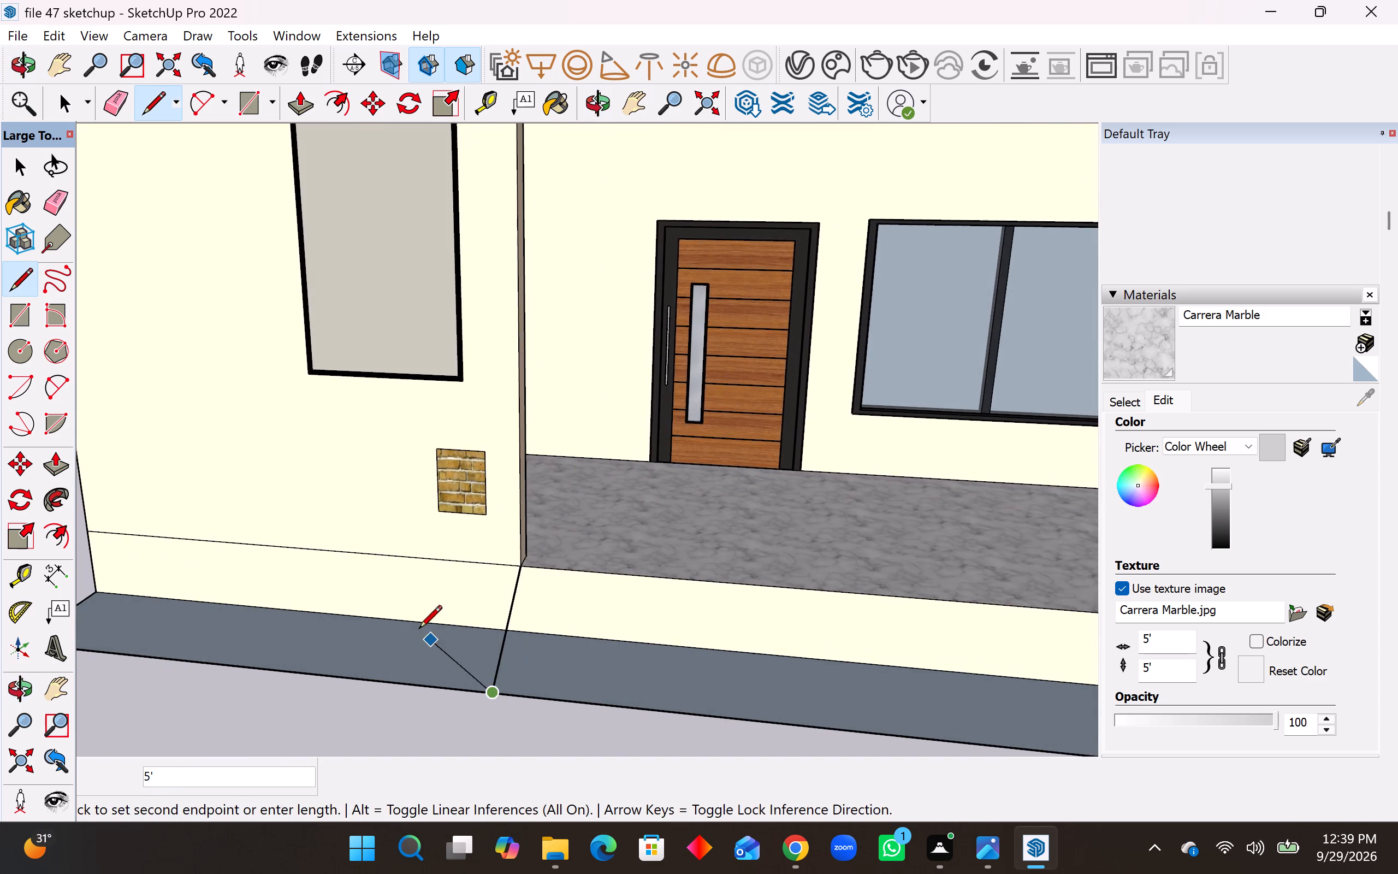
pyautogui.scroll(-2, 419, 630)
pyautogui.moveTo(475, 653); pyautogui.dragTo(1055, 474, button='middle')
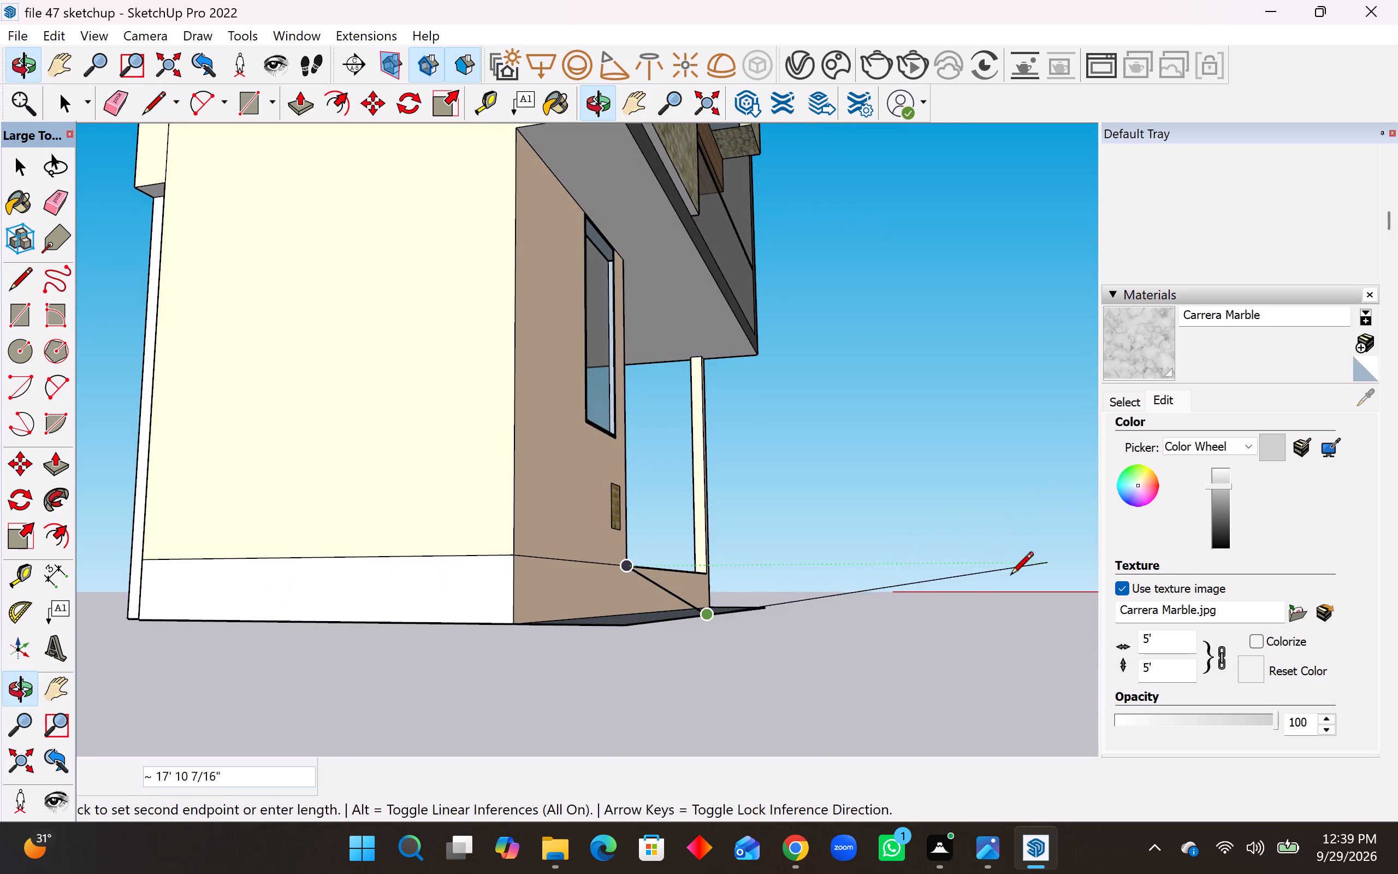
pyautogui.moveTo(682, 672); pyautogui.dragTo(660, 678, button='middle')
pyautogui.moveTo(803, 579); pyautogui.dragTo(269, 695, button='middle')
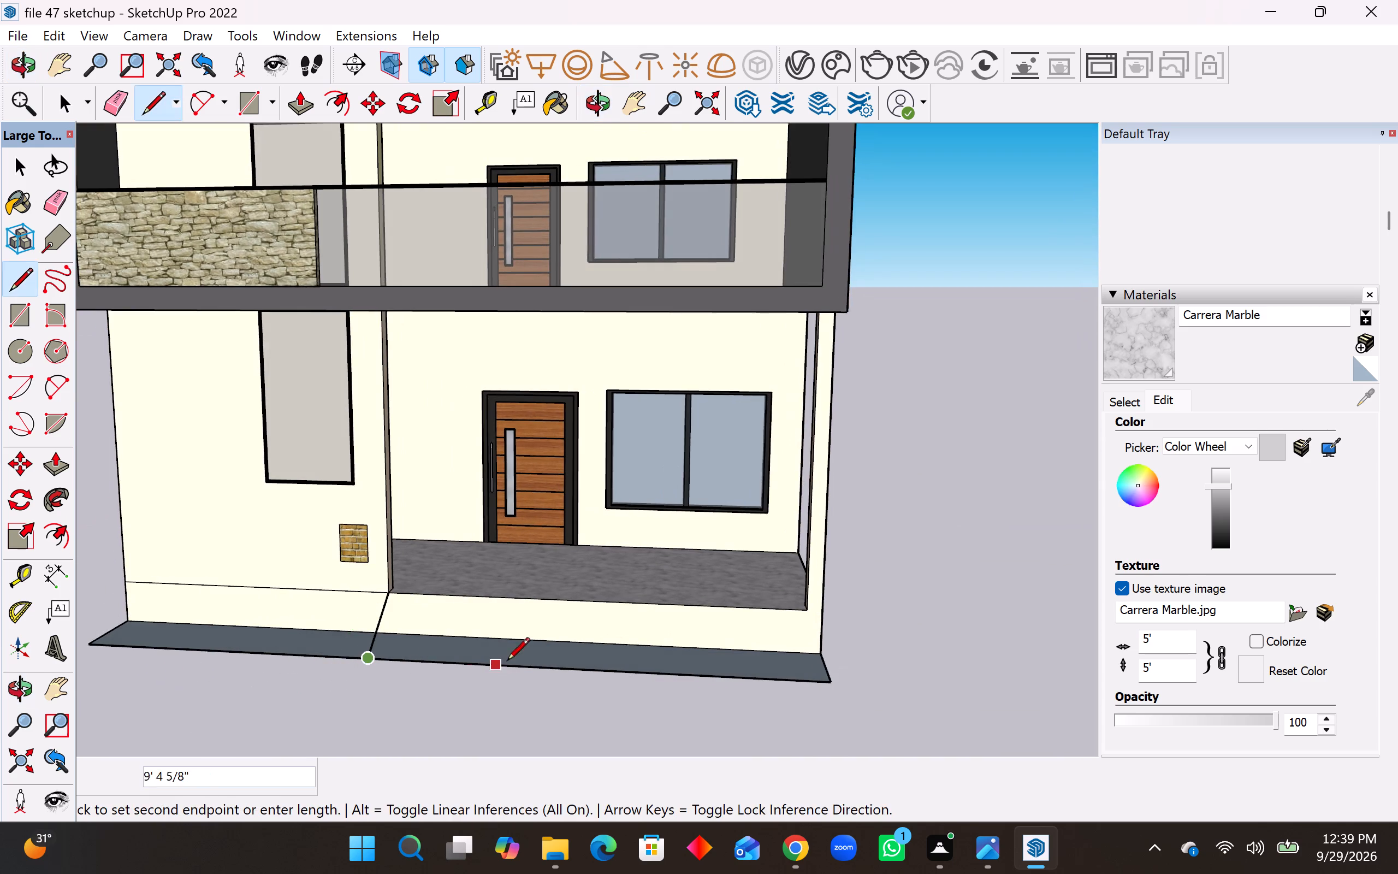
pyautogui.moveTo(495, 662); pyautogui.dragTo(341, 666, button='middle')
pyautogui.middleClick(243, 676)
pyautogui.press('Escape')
# Draw a sloping line about 5' 10" long from the top of the base at the porch's outer end to the strip's outer corner.
pyautogui.moveTo(447, 632); pyautogui.dragTo(412, 619, button='middle')
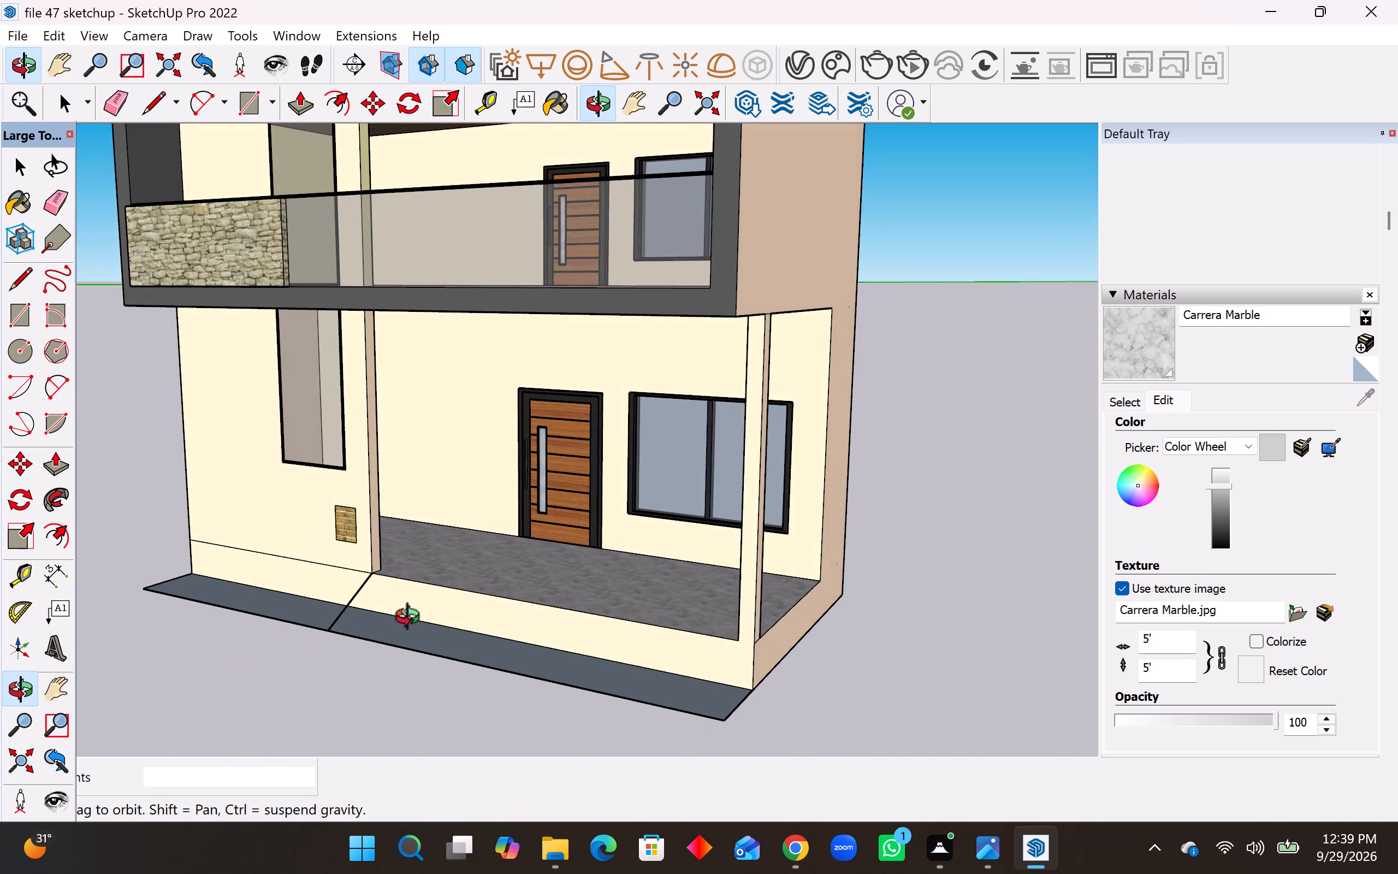
pyautogui.moveTo(412, 619); pyautogui.dragTo(685, 623, button='middle')
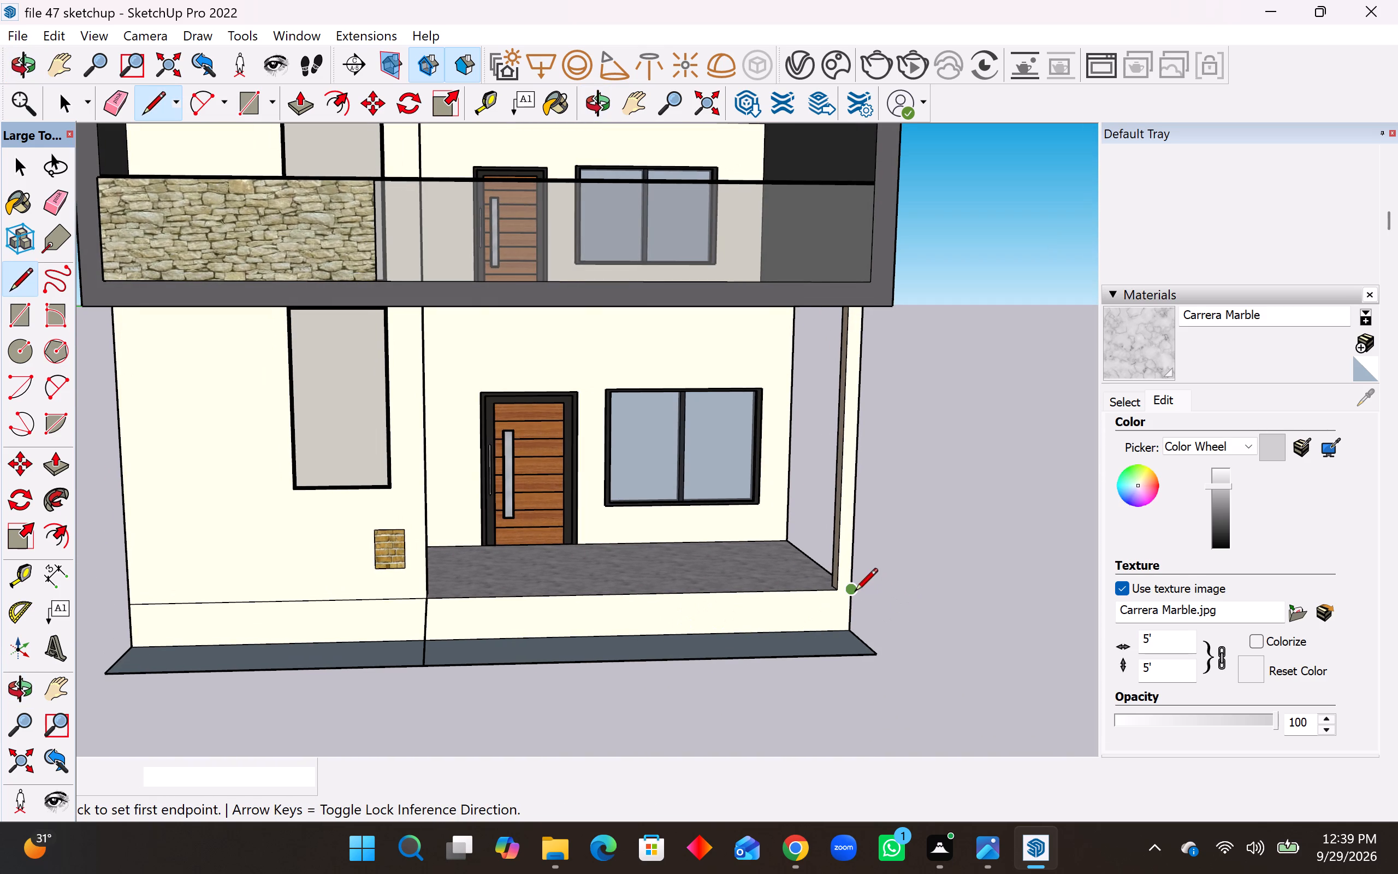
pyautogui.click(855, 593)
pyautogui.click(876, 653)
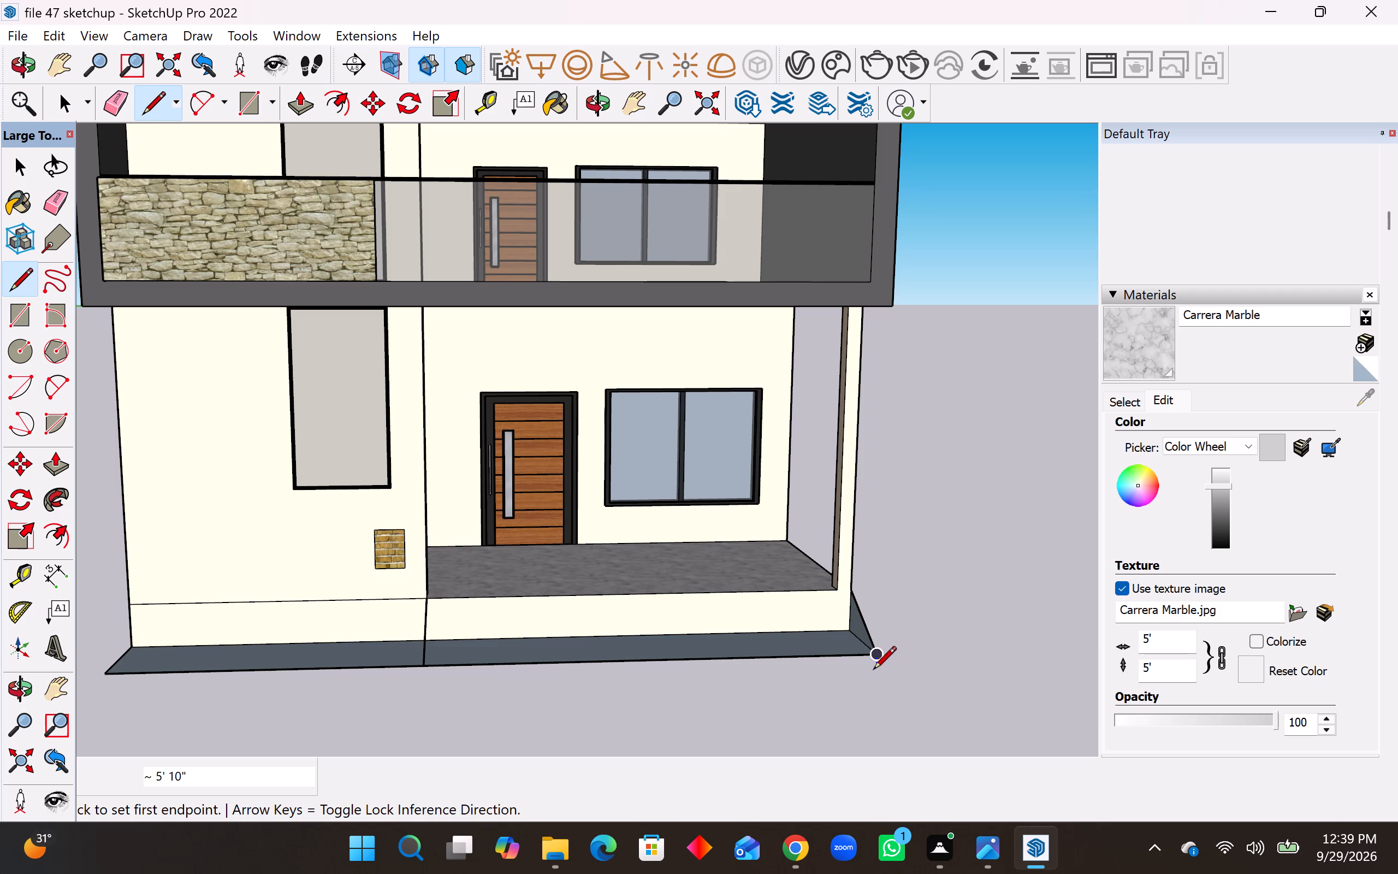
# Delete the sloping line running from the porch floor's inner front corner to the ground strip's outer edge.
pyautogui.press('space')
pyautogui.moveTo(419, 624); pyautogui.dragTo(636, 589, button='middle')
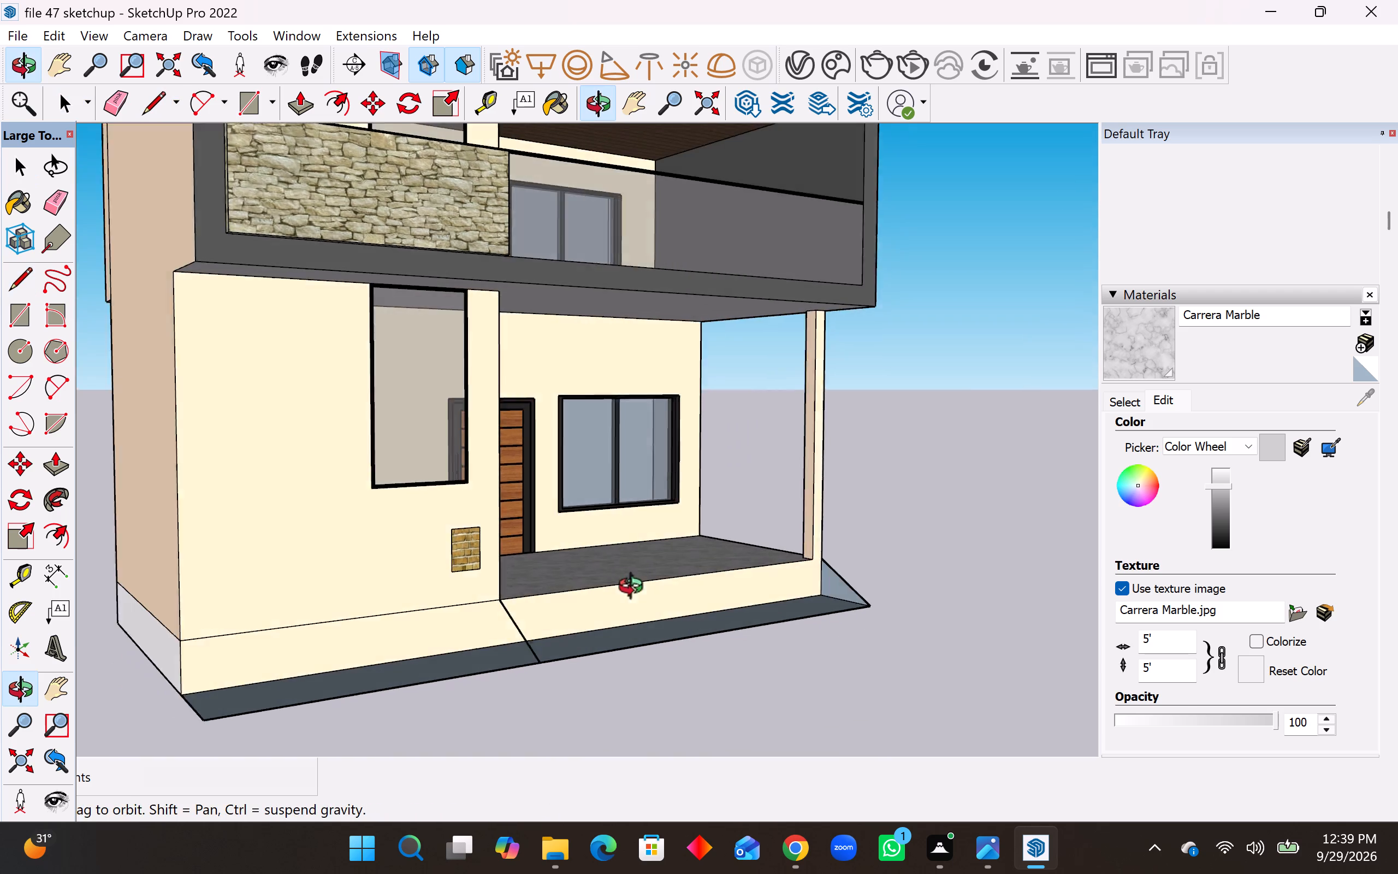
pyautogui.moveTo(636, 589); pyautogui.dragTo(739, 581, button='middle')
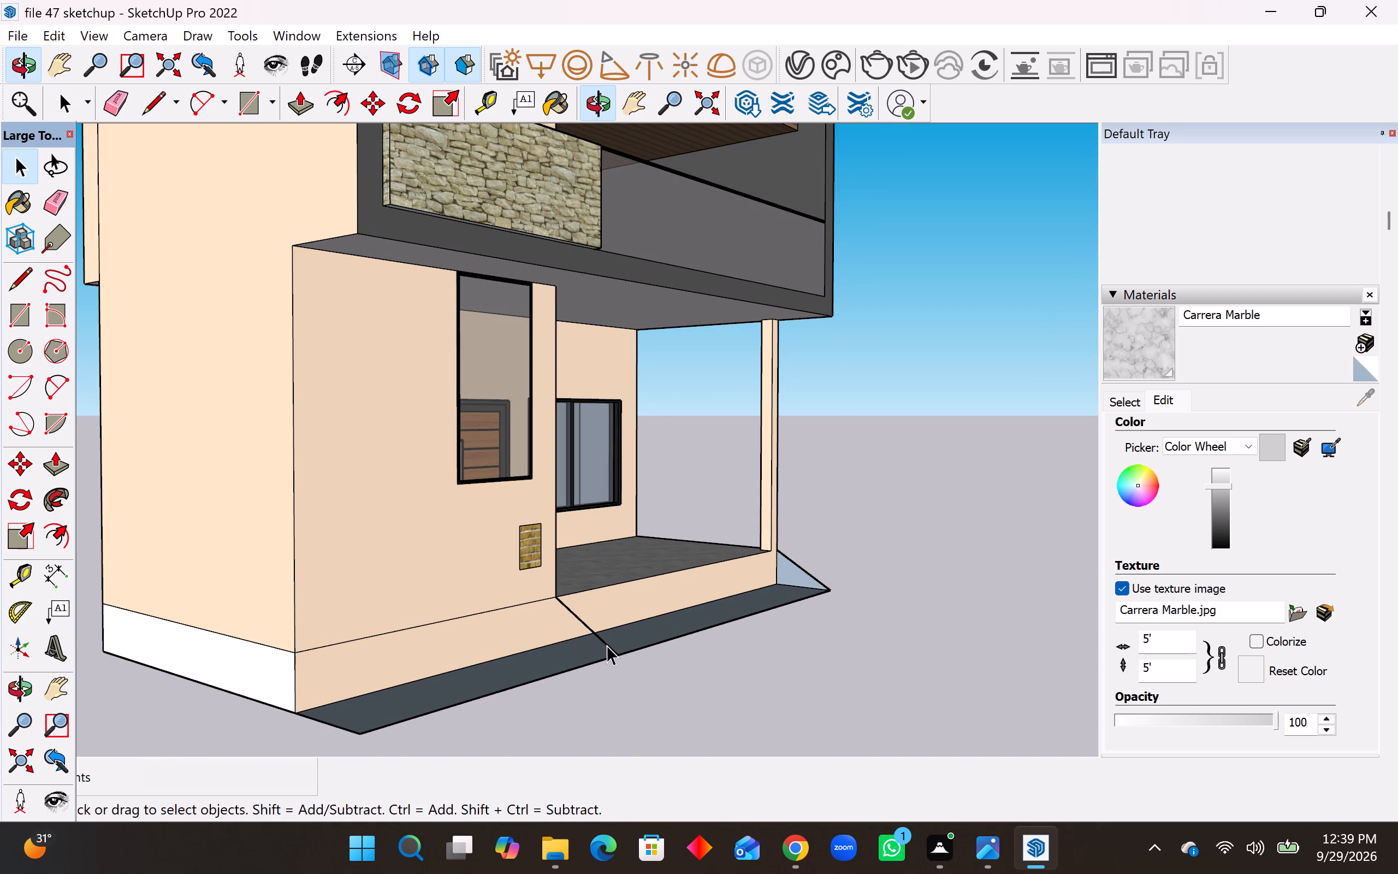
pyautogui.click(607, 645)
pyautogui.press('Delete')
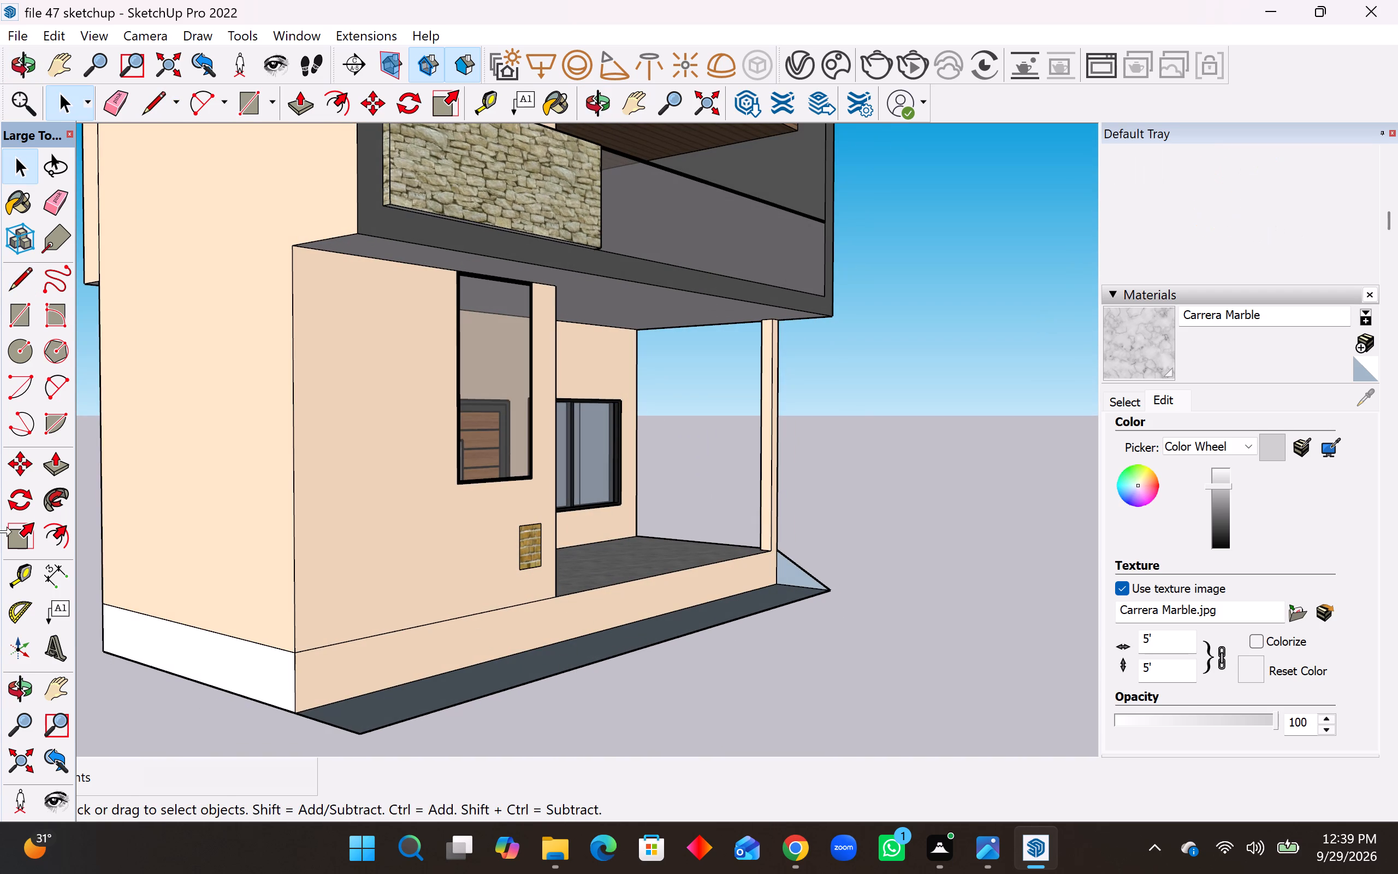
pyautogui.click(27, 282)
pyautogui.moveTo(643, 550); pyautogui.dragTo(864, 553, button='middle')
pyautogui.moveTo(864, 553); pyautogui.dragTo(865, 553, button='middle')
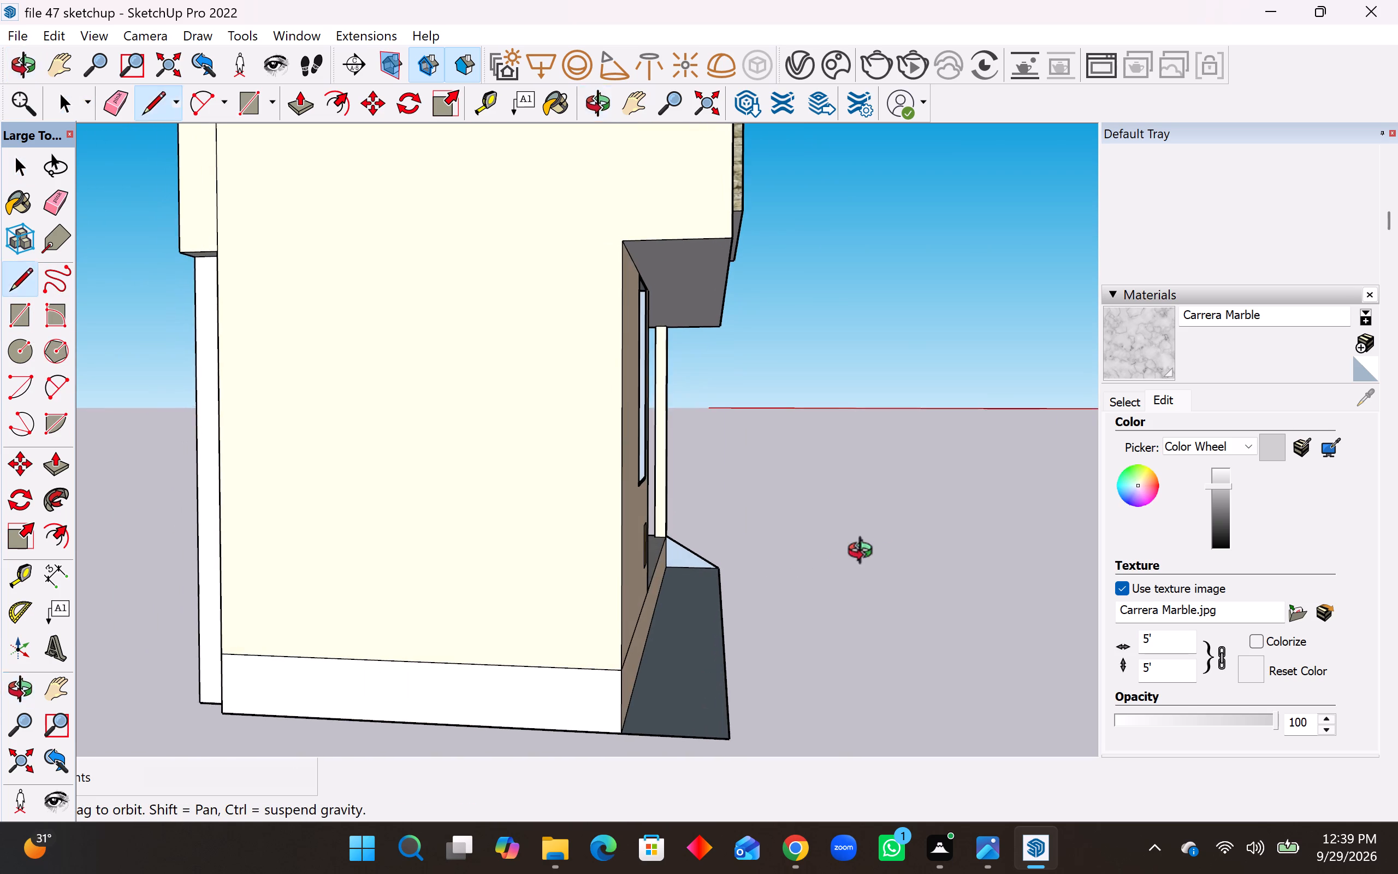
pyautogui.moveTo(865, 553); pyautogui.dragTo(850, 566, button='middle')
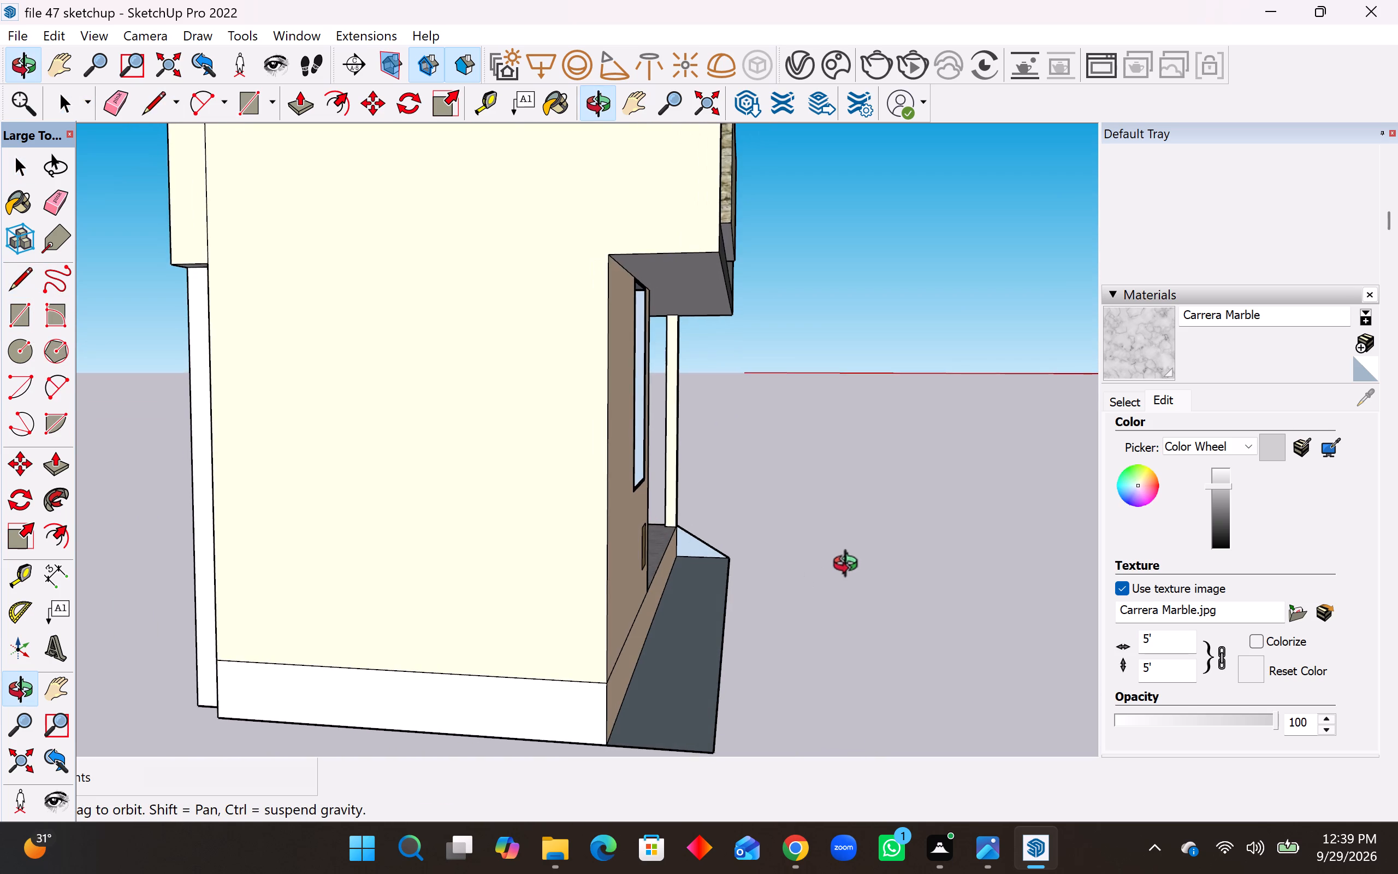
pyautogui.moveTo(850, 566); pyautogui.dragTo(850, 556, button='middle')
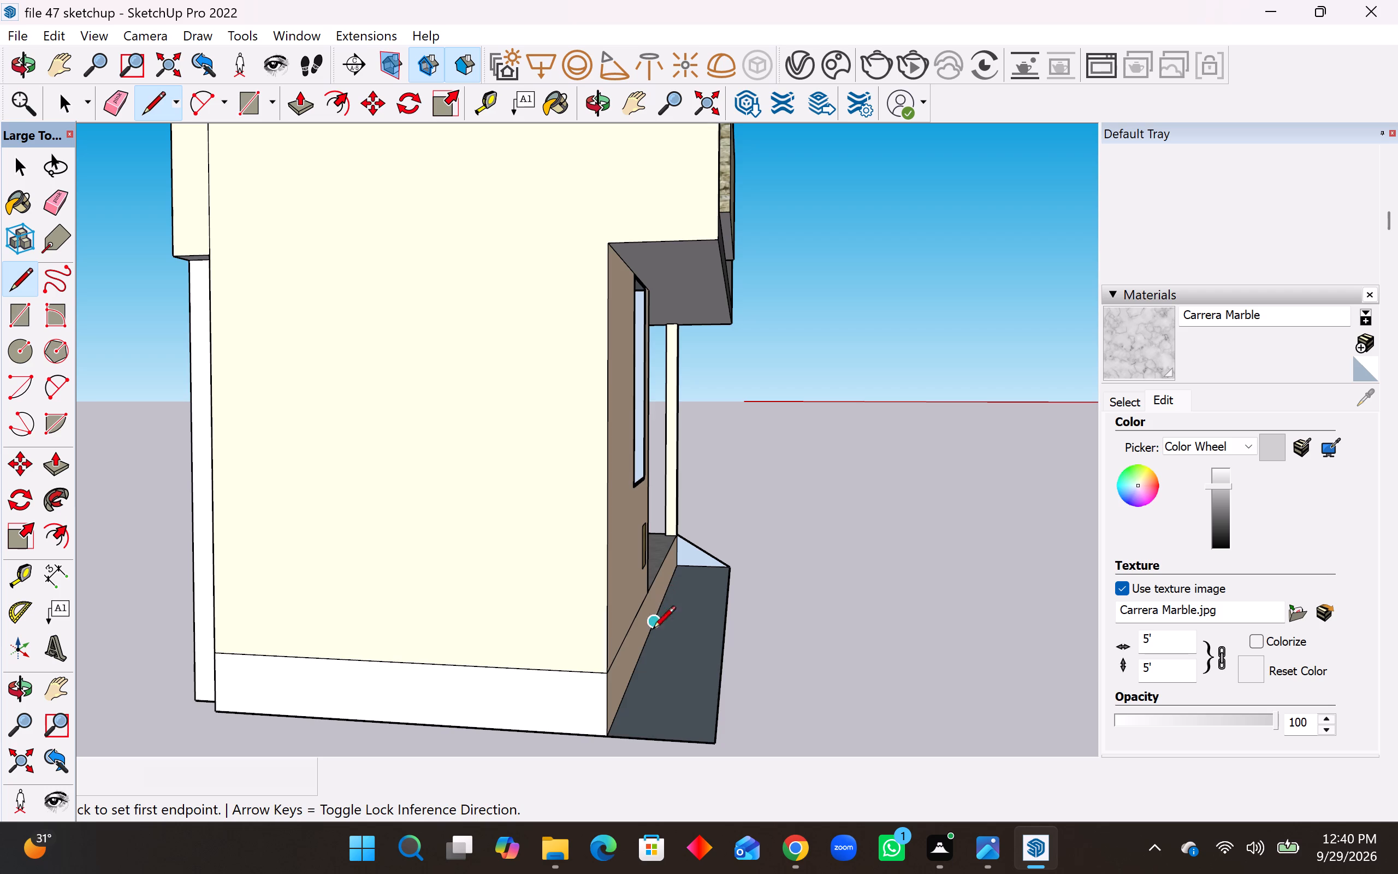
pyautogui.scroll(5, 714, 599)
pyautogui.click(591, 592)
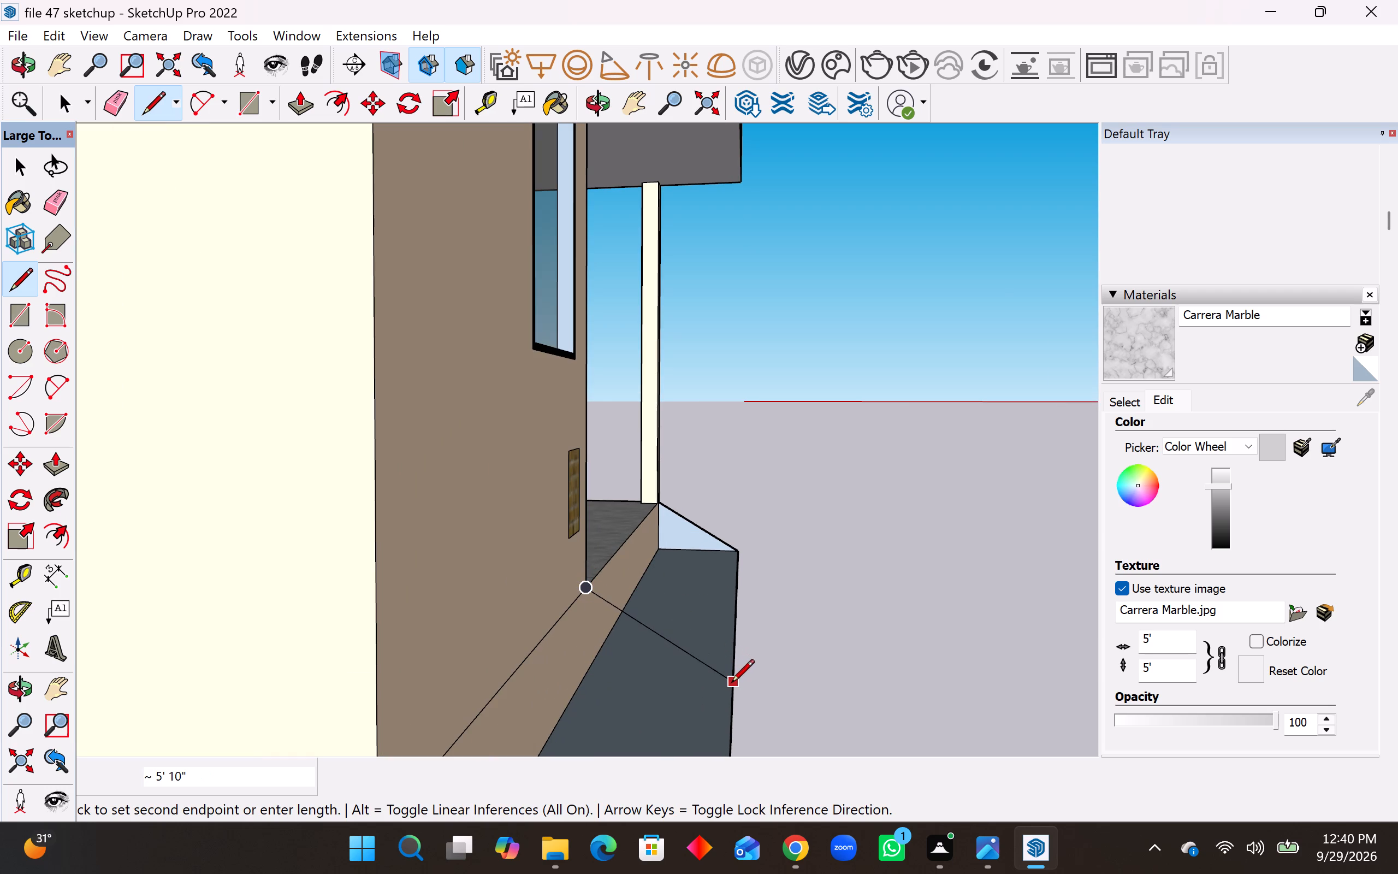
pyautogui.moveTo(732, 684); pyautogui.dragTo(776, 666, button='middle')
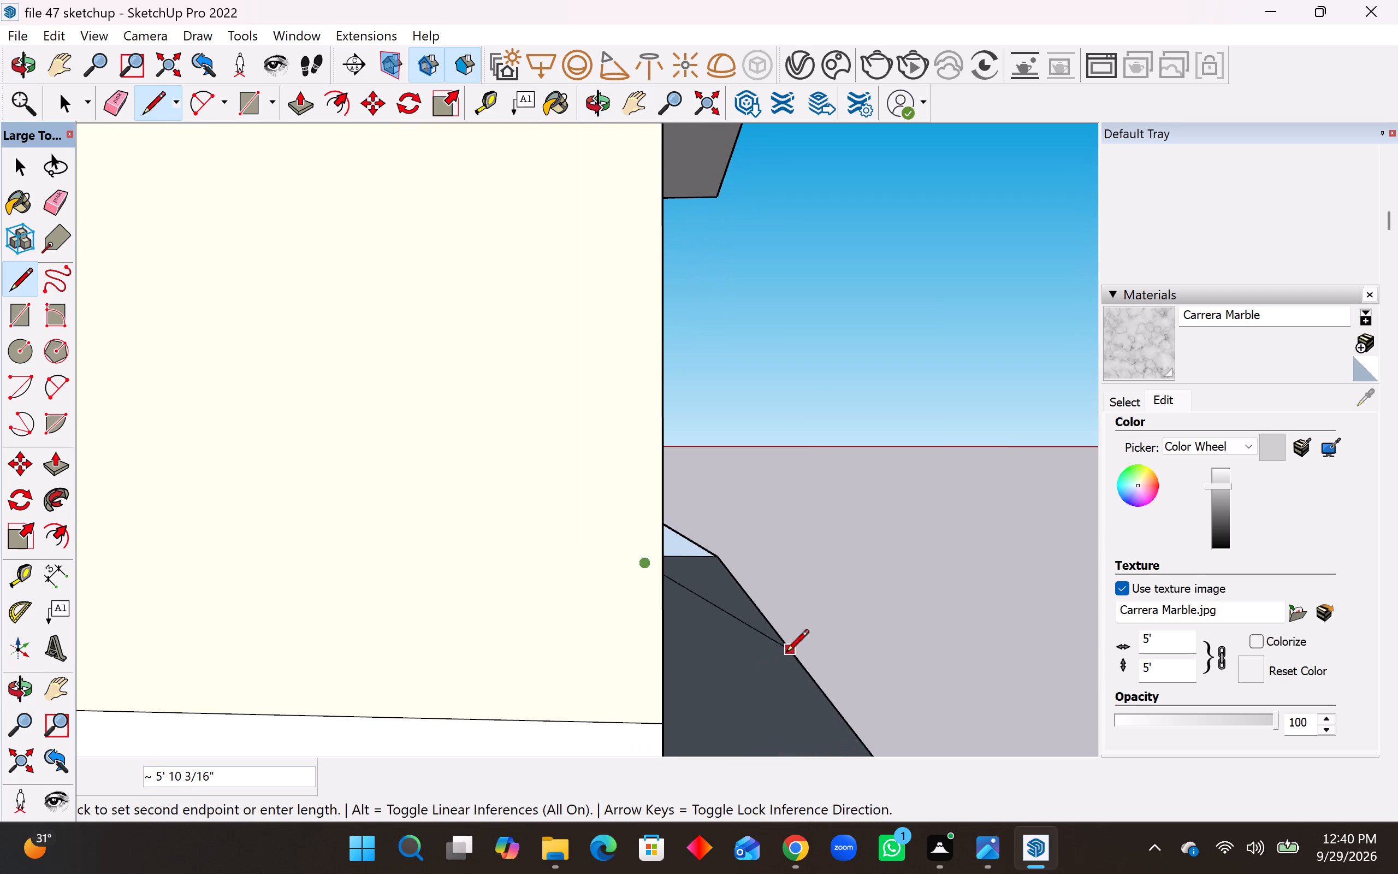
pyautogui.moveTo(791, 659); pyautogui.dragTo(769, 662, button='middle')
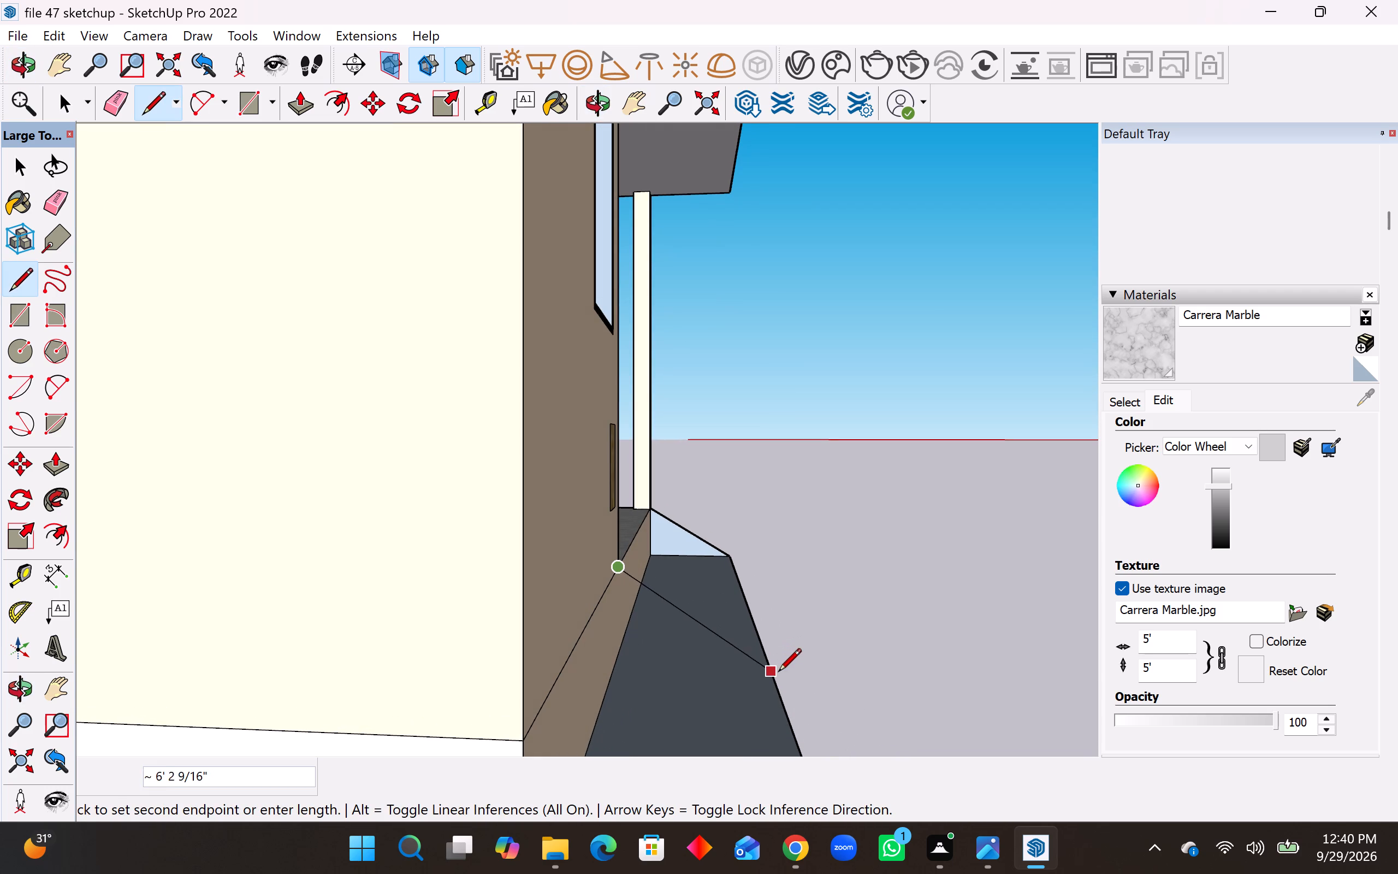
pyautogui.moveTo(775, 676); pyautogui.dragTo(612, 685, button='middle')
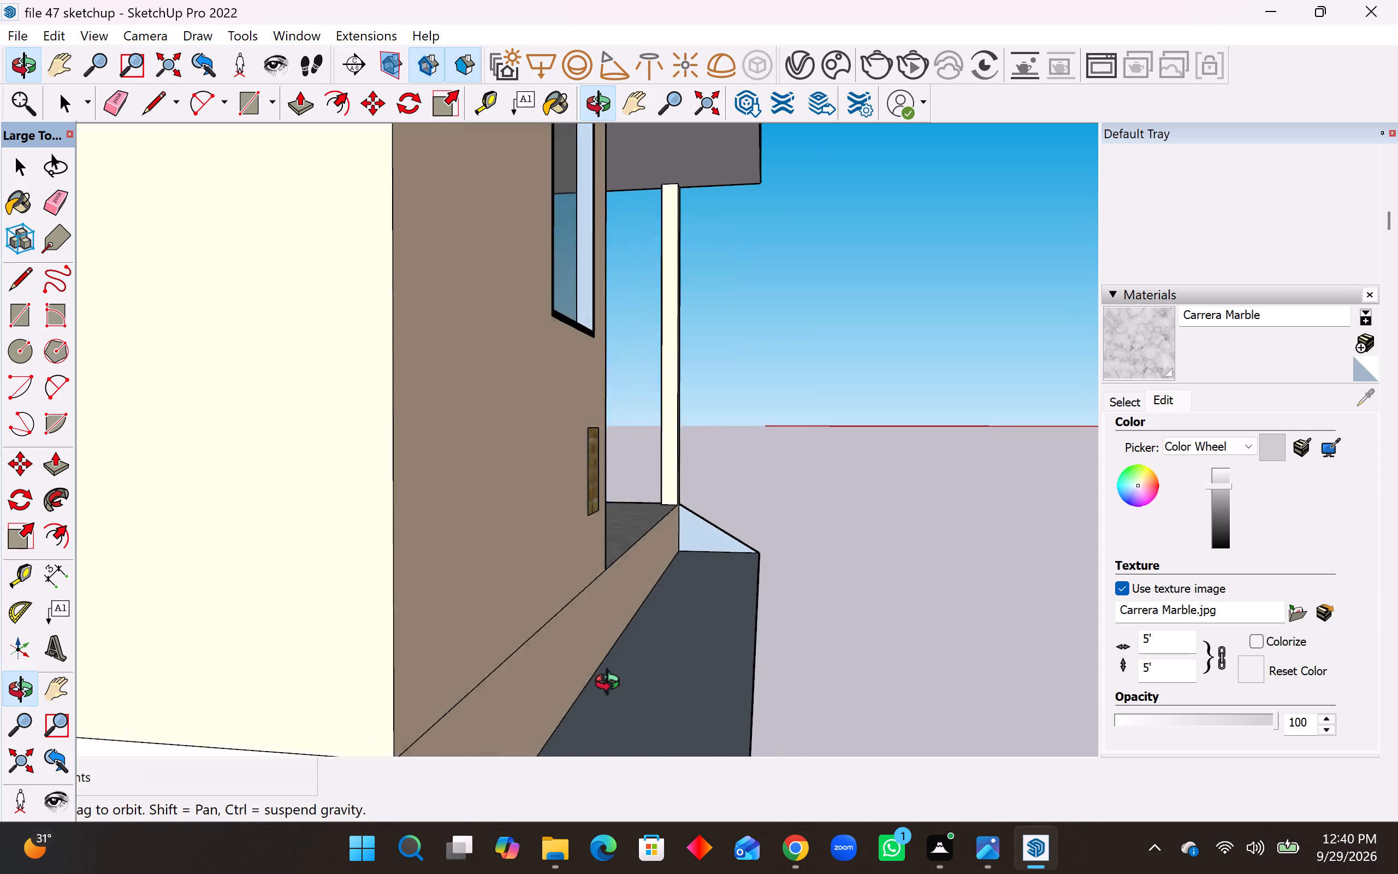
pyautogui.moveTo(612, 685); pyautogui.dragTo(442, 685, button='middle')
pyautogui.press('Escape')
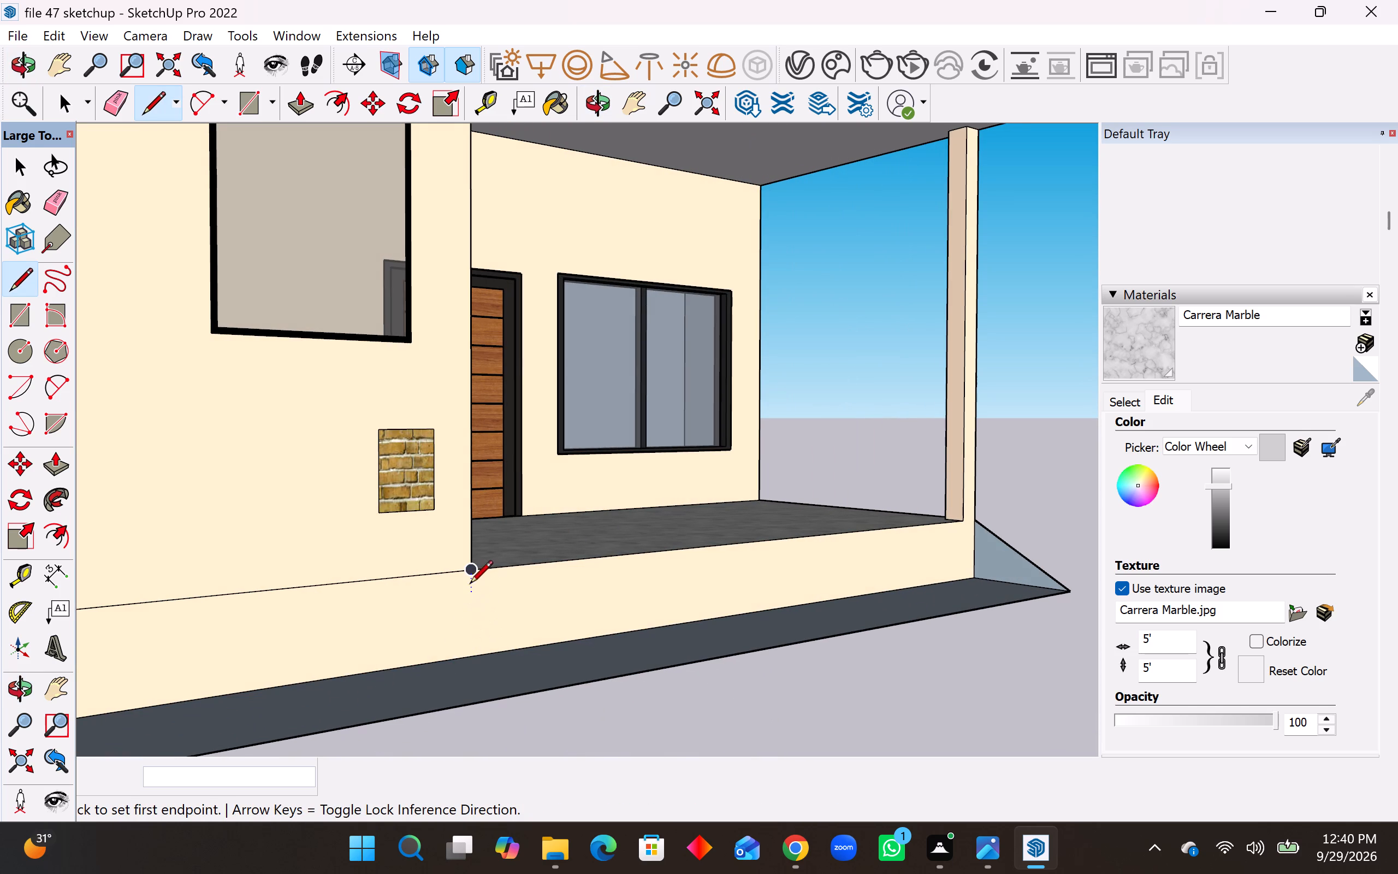
# Draw a 3' vertical line down the base from the porch floor's inner front corner, and a 5' line across the ground strip from its foot.
pyautogui.click(470, 575)
pyautogui.click(479, 653)
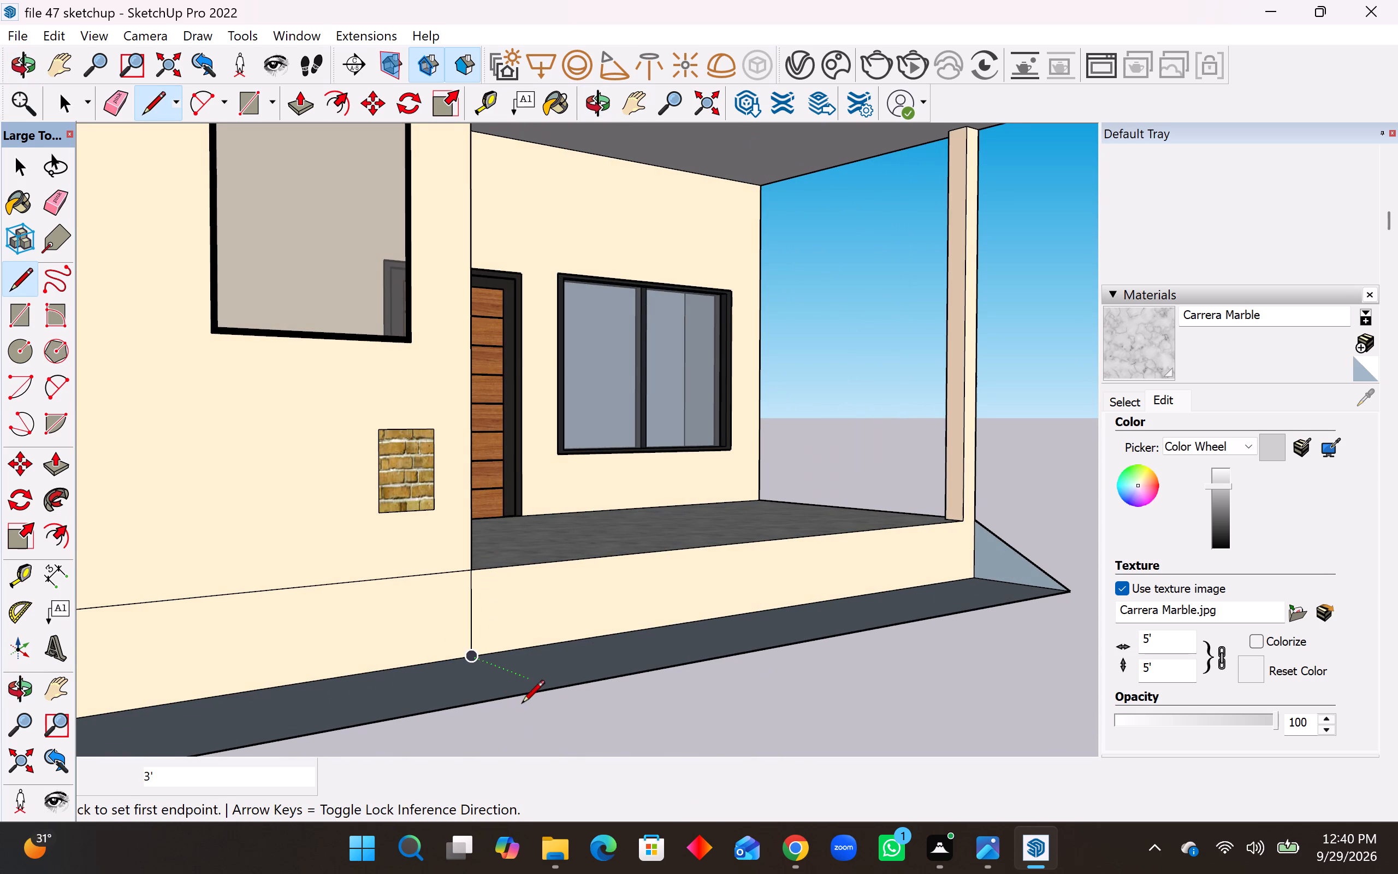
pyautogui.click(552, 693)
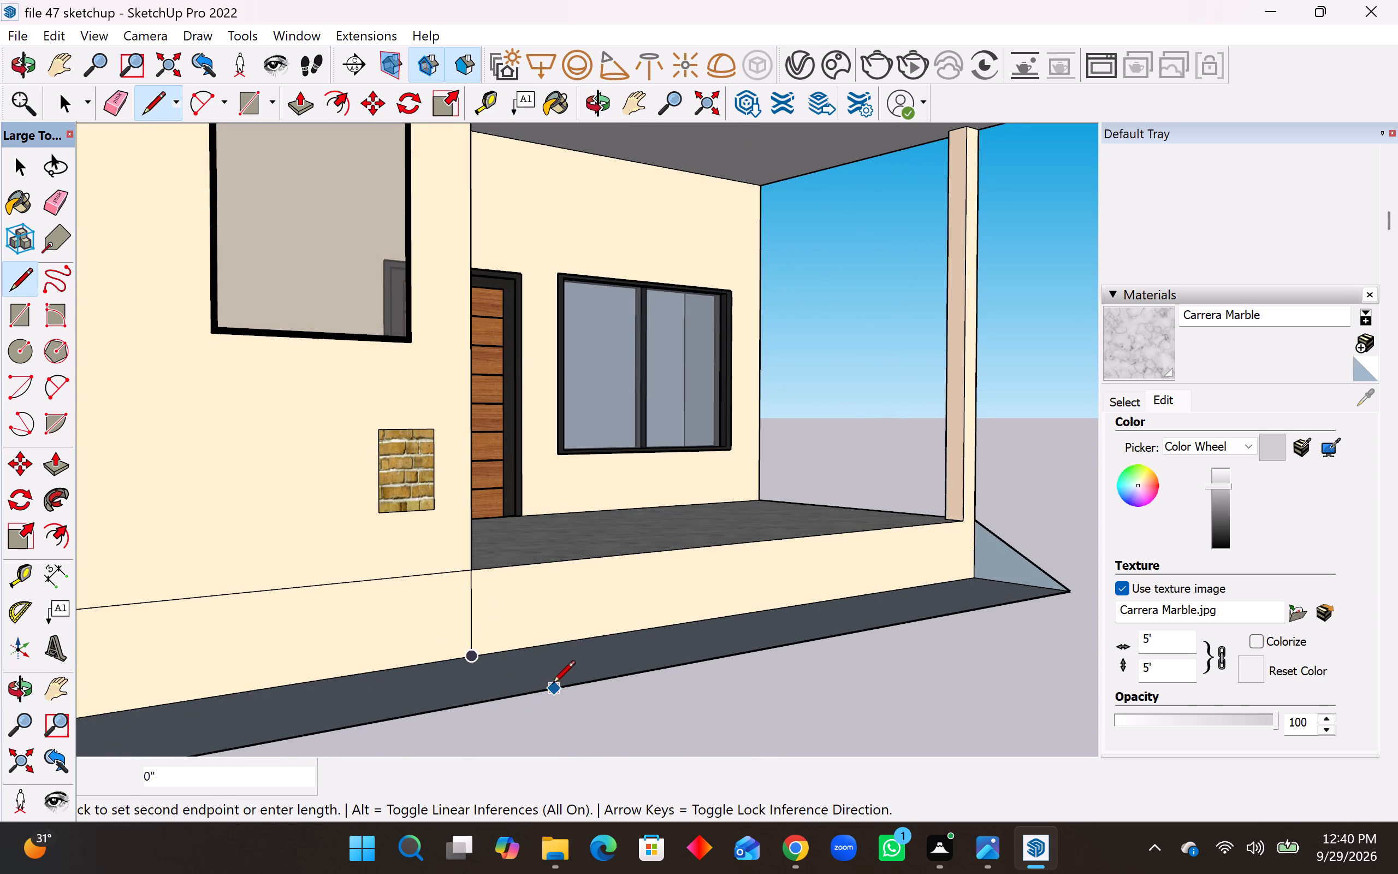
pyautogui.moveTo(556, 690); pyautogui.dragTo(567, 731, button='middle')
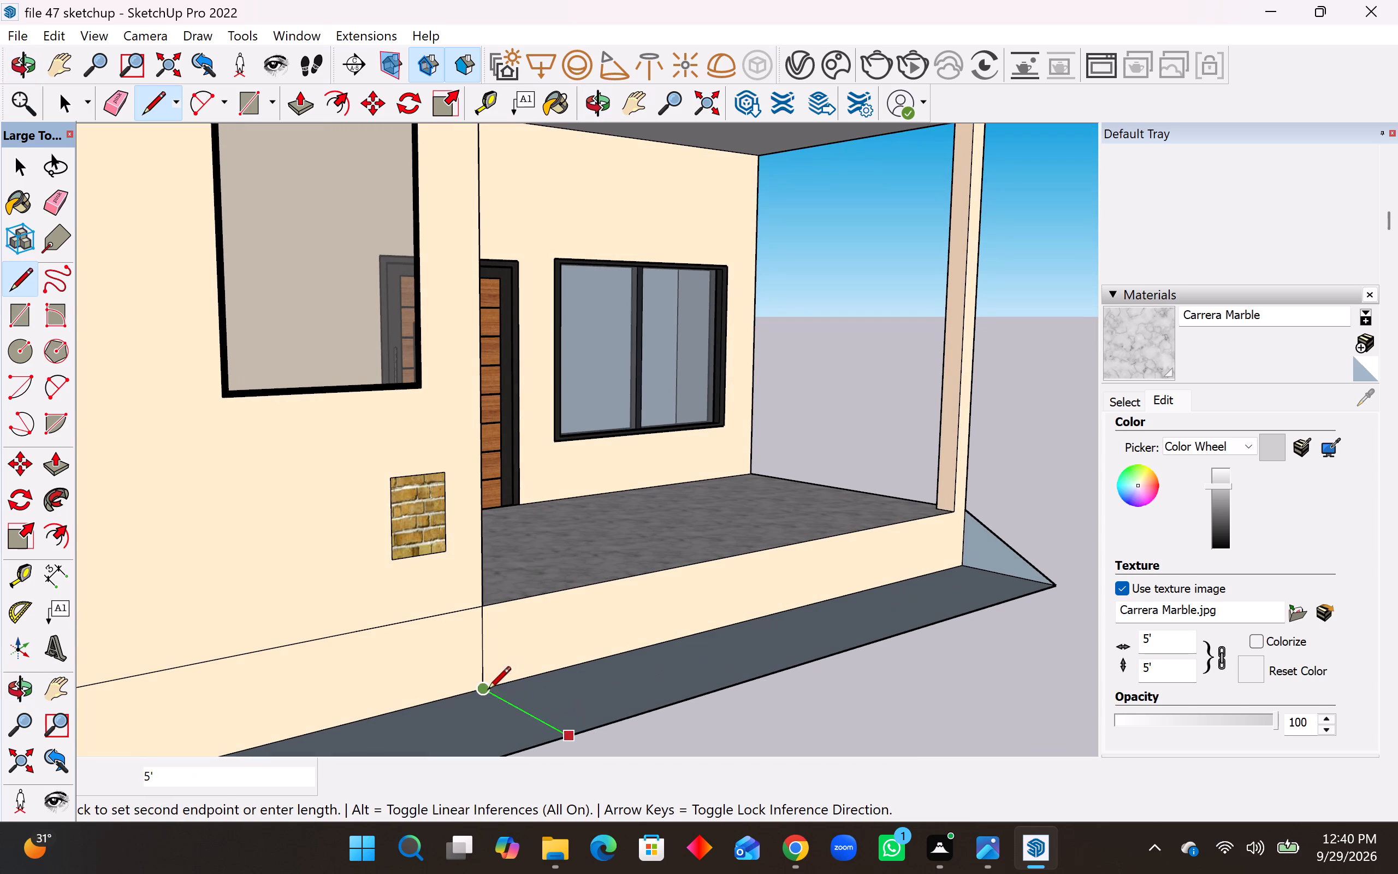
pyautogui.click(486, 690)
pyautogui.press('space')
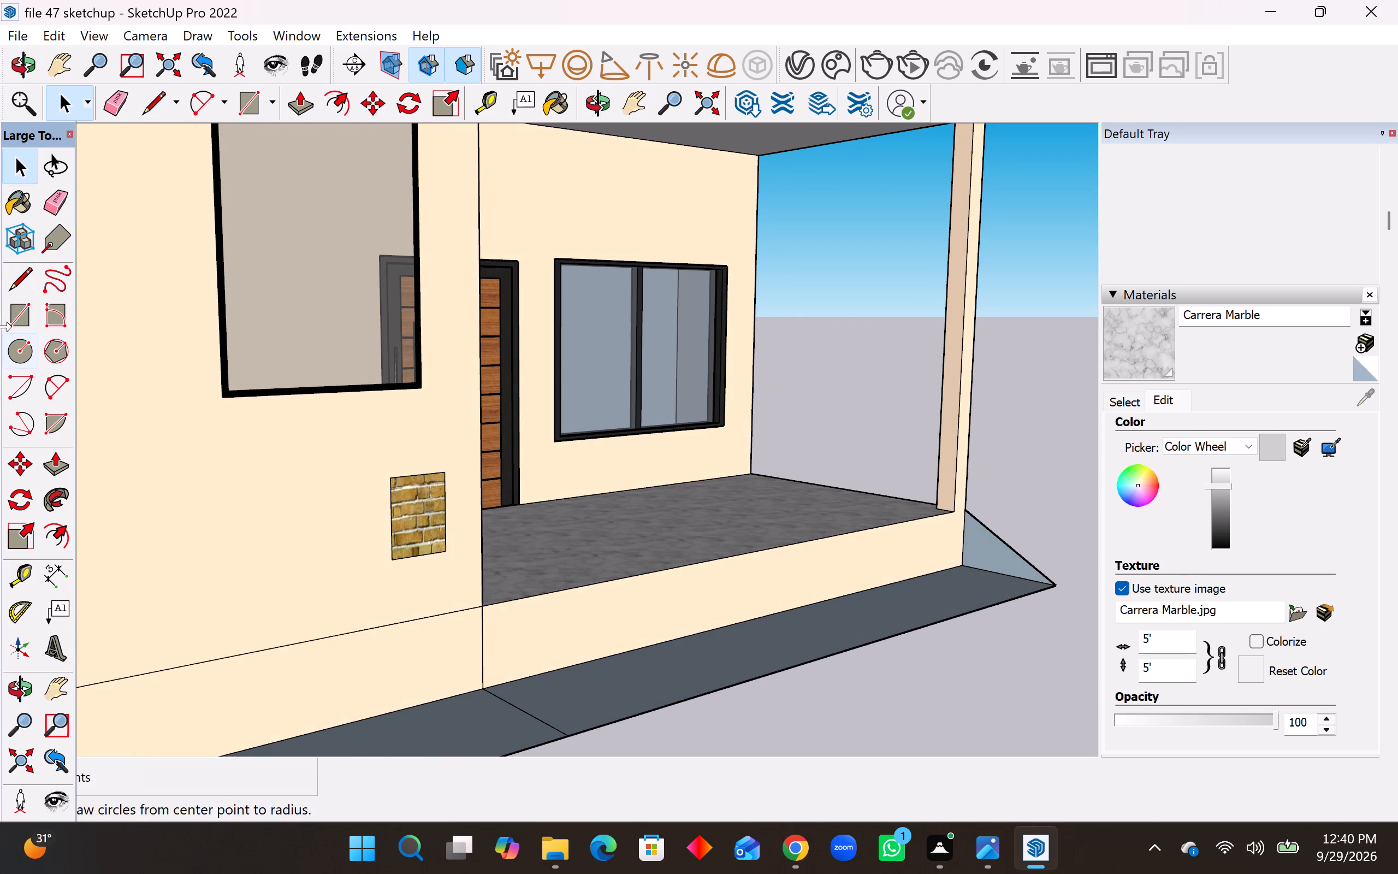
# Draw a sloping line from the porch floor's inner front corner to the outer end of the 5' line, forming the ramp's inner side triangle.
pyautogui.click(4, 294)
pyautogui.click(486, 609)
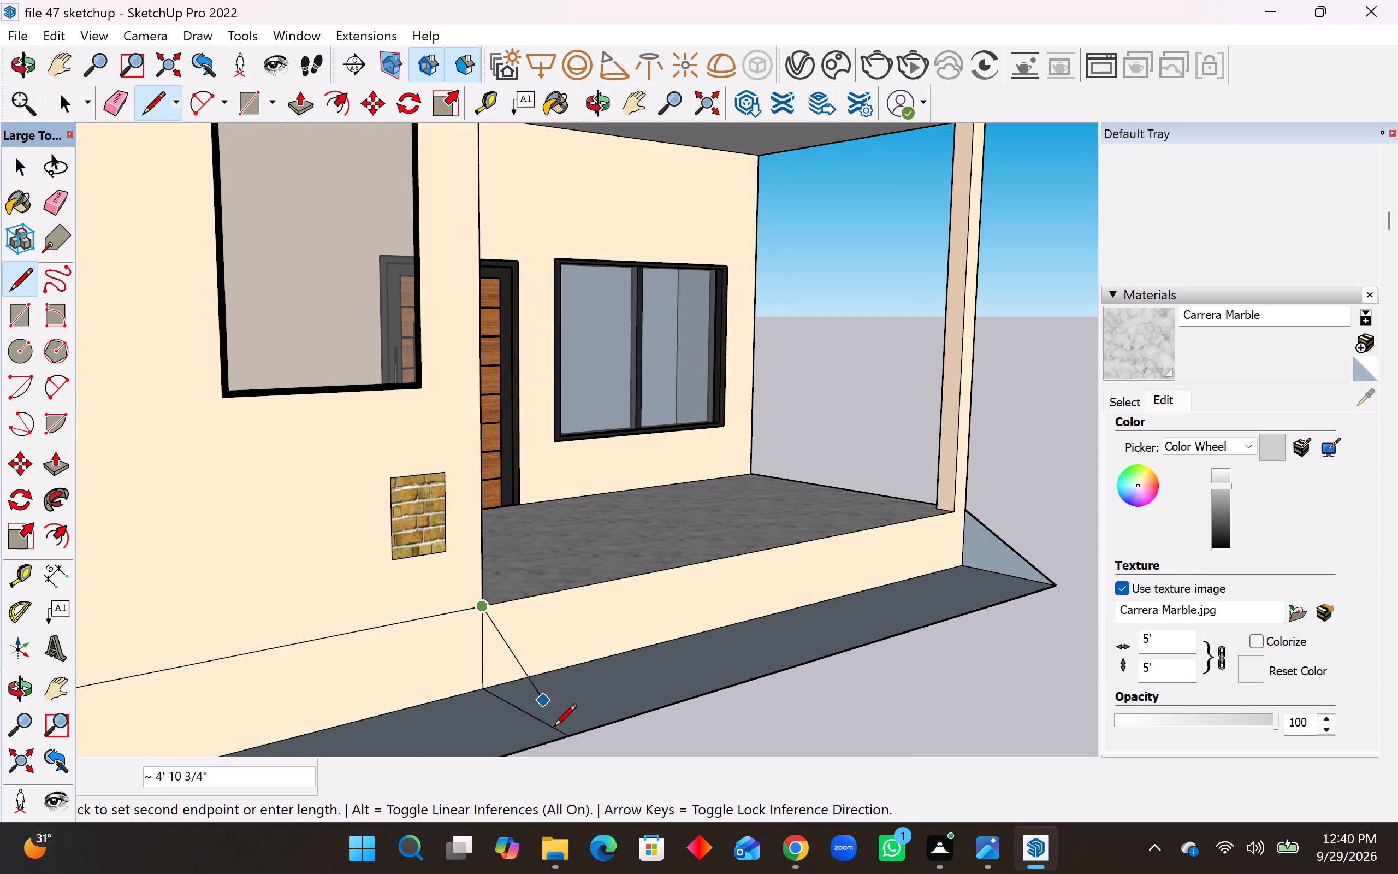
pyautogui.click(561, 739)
pyautogui.press('space')
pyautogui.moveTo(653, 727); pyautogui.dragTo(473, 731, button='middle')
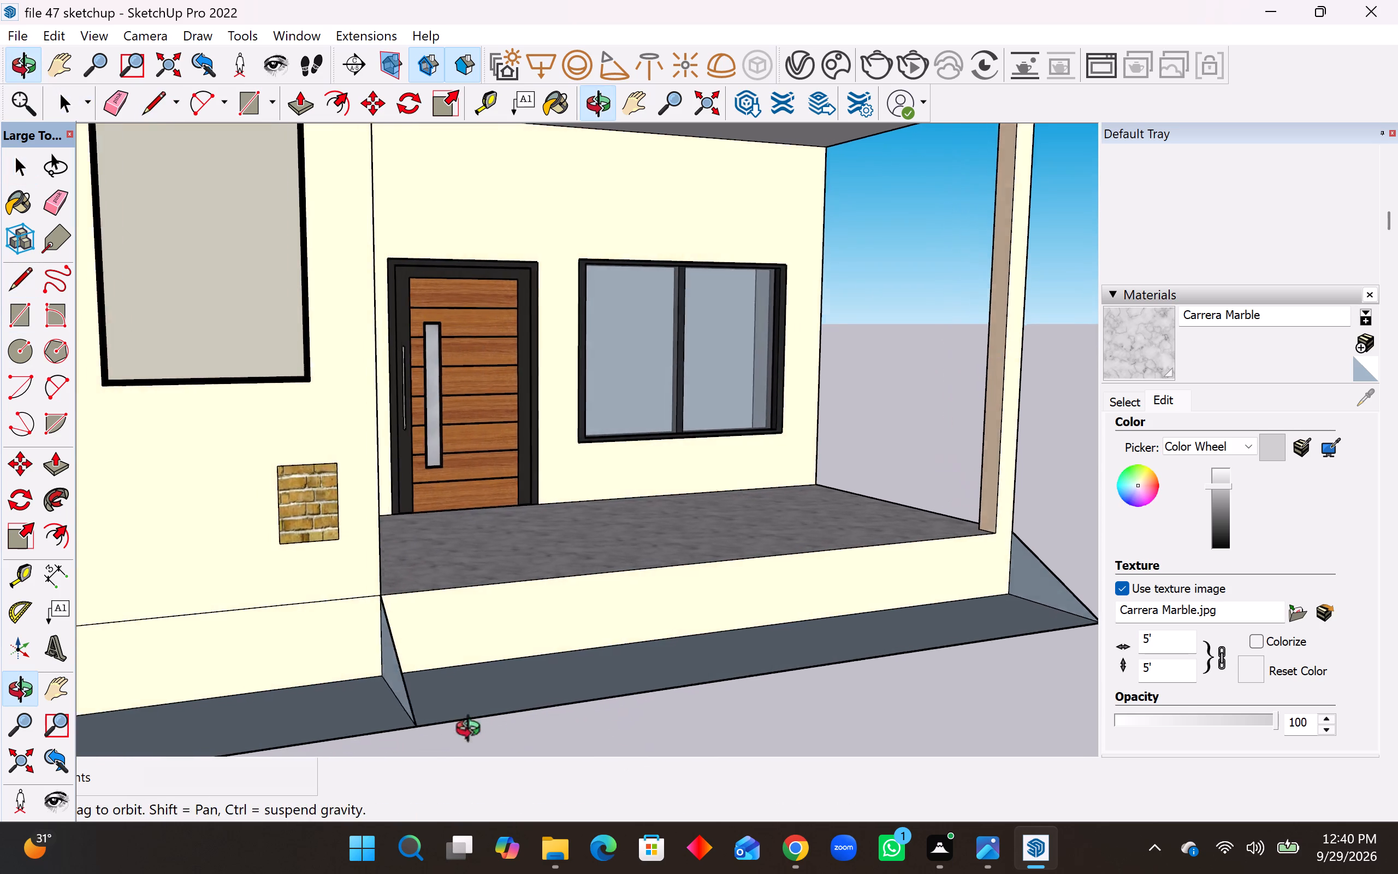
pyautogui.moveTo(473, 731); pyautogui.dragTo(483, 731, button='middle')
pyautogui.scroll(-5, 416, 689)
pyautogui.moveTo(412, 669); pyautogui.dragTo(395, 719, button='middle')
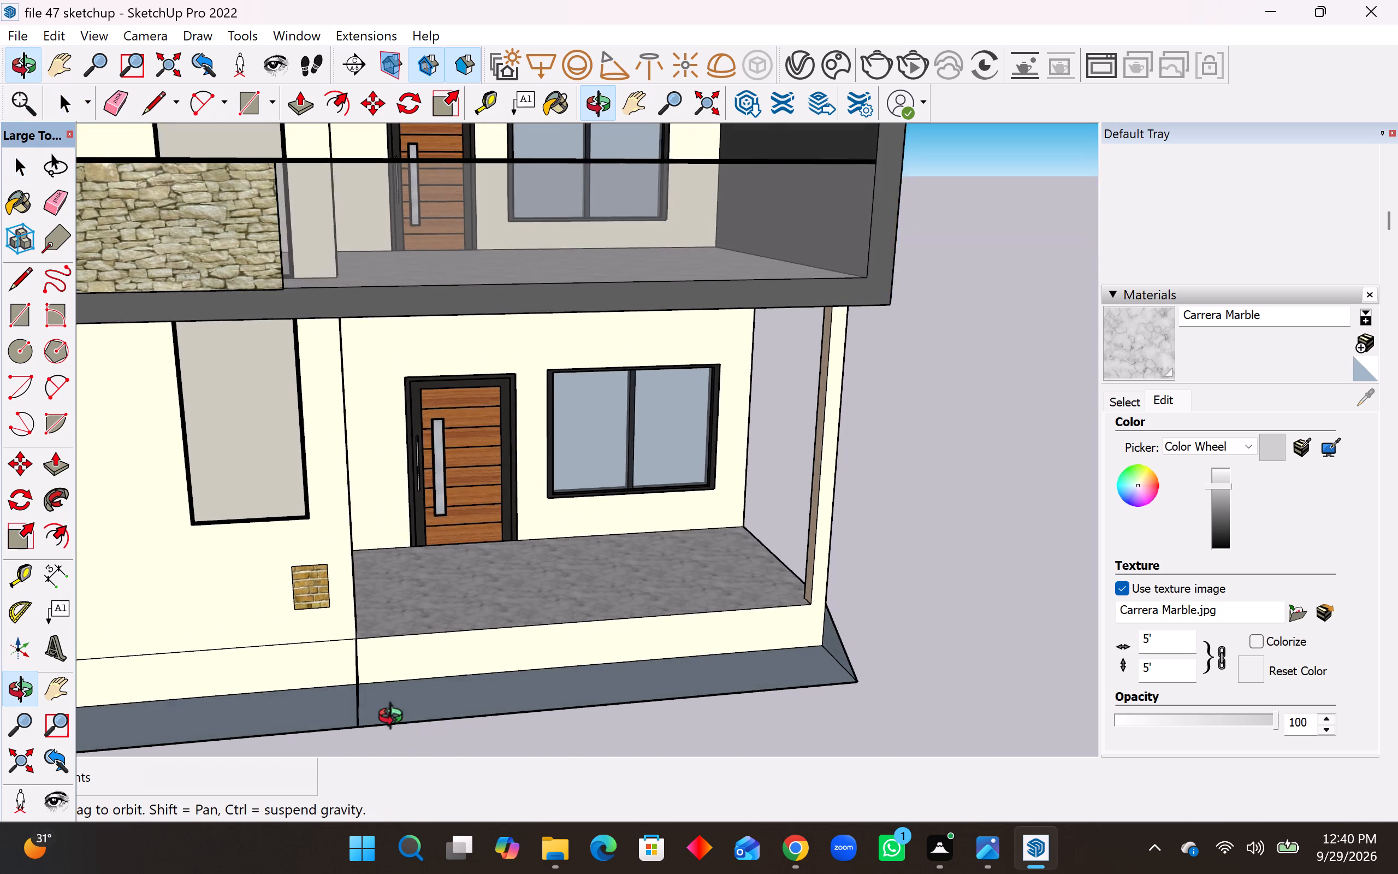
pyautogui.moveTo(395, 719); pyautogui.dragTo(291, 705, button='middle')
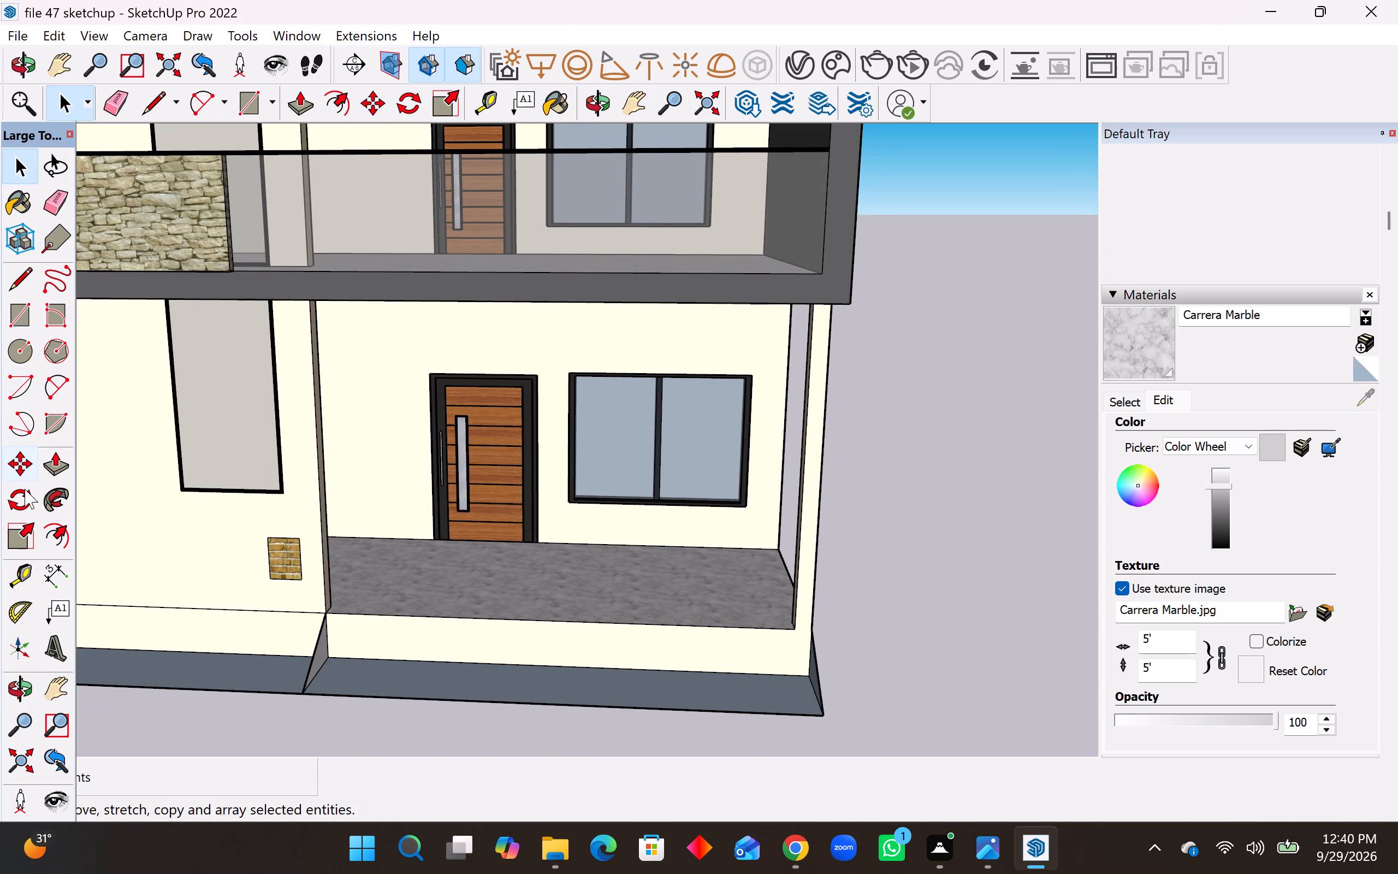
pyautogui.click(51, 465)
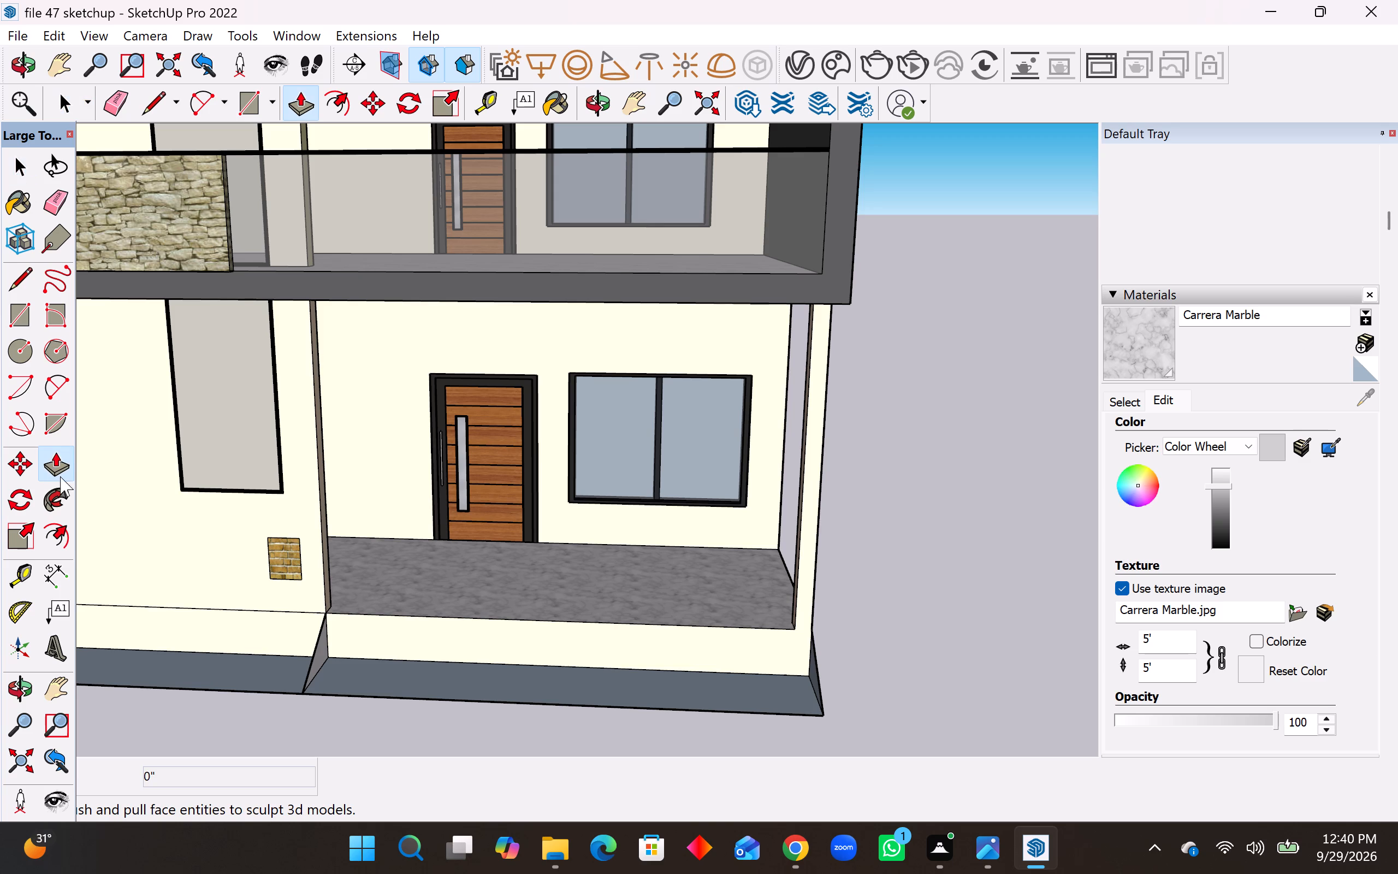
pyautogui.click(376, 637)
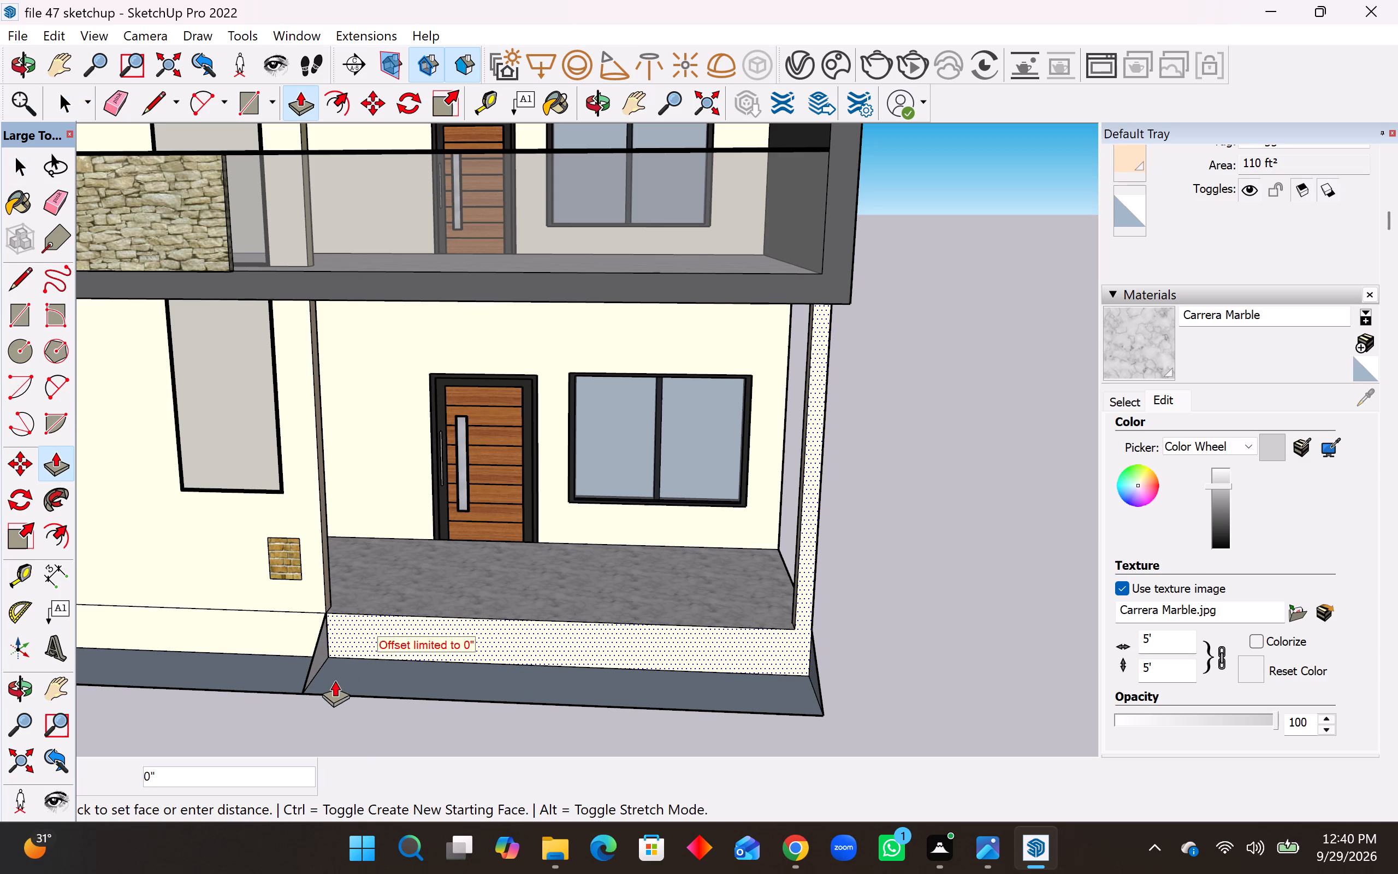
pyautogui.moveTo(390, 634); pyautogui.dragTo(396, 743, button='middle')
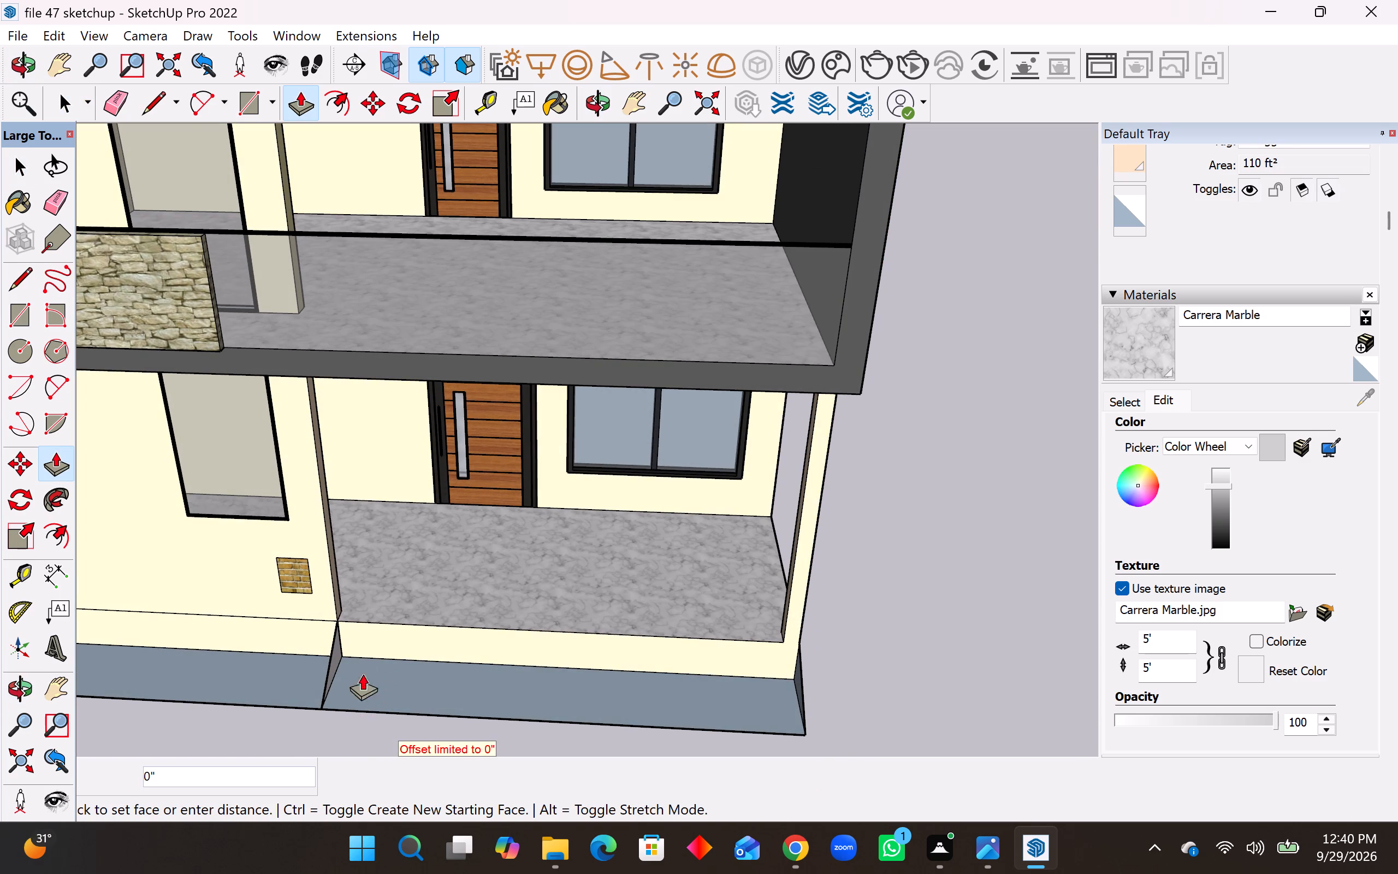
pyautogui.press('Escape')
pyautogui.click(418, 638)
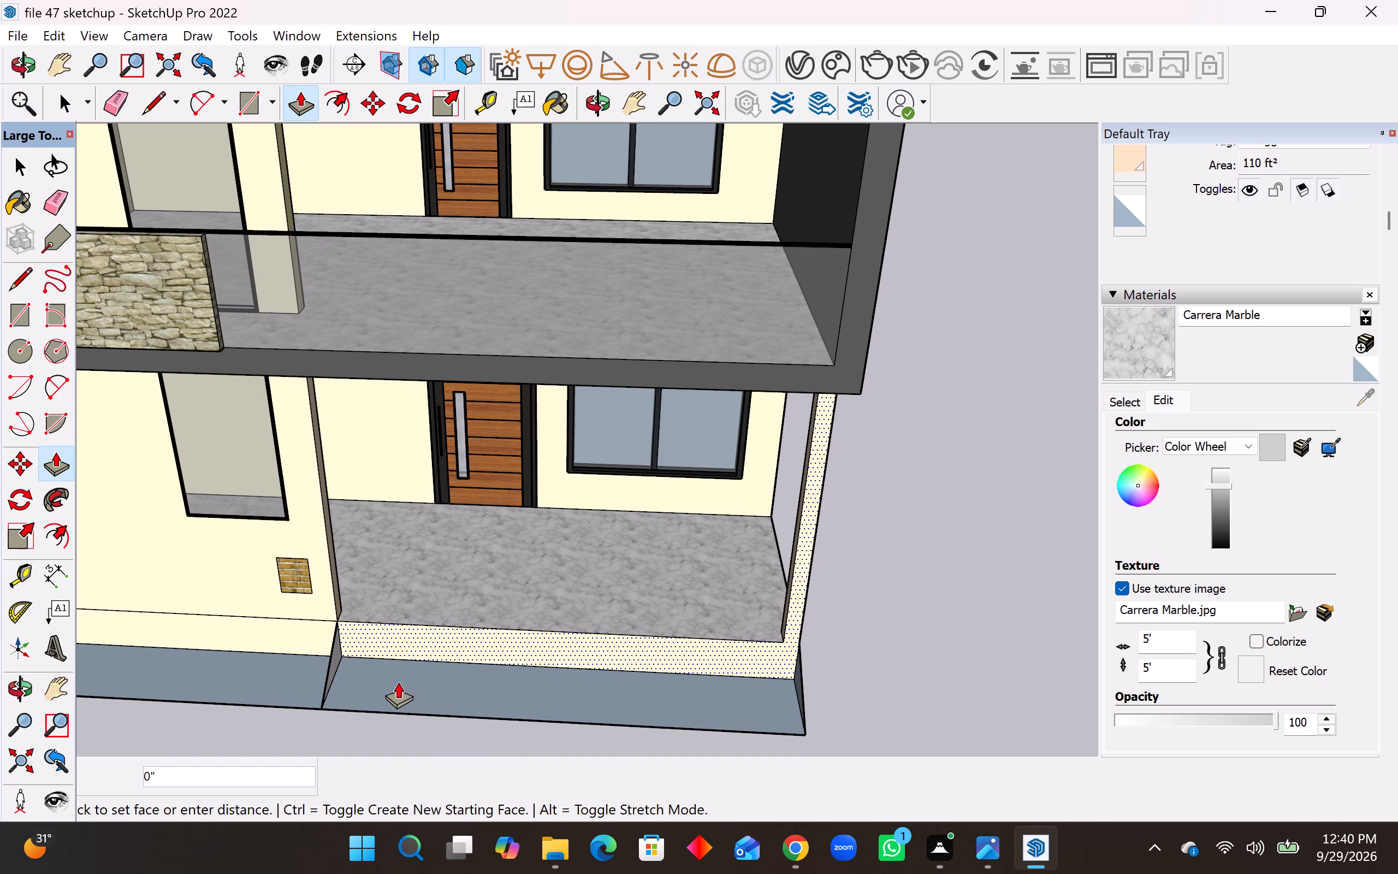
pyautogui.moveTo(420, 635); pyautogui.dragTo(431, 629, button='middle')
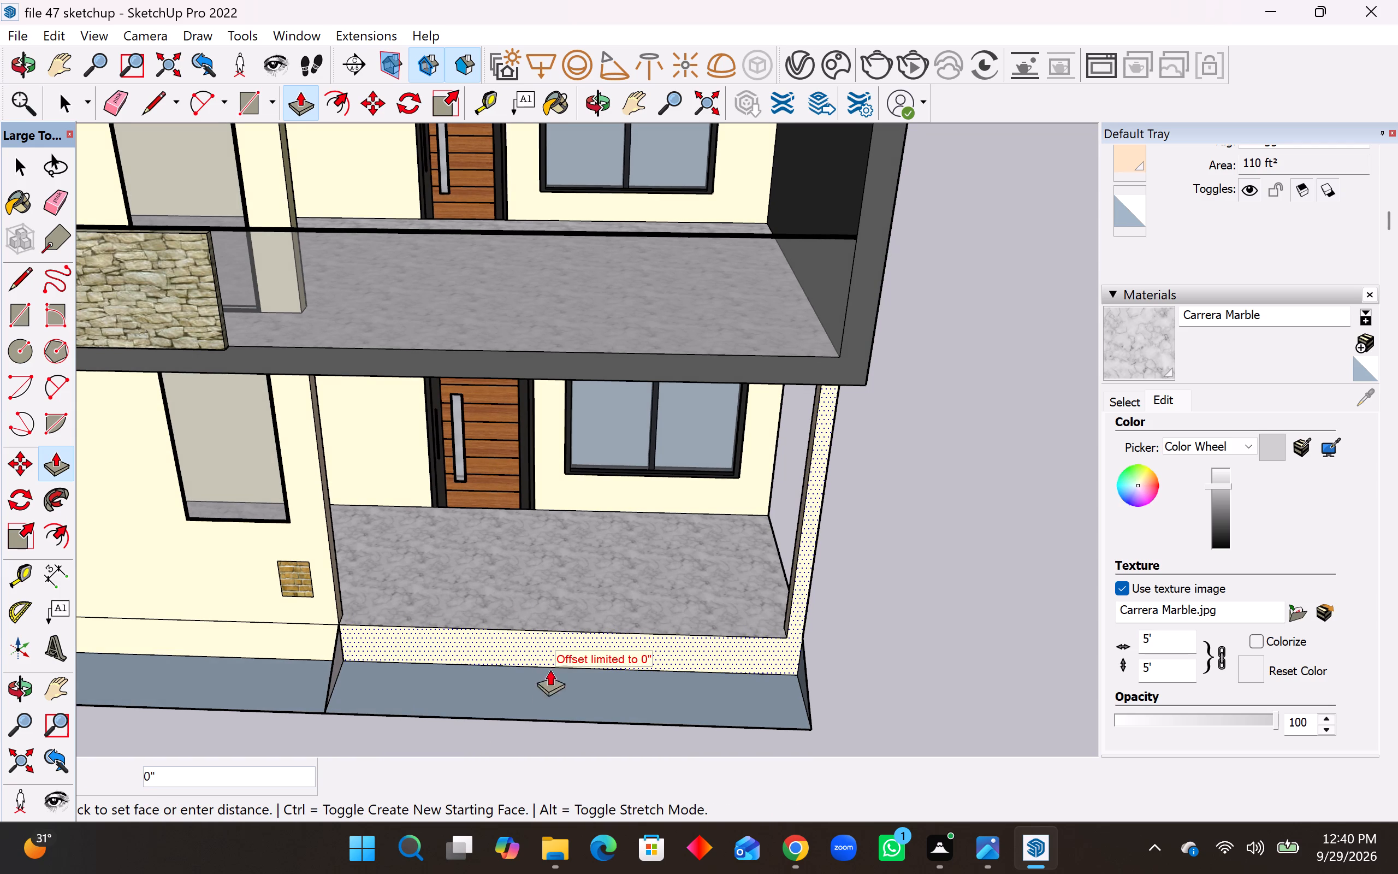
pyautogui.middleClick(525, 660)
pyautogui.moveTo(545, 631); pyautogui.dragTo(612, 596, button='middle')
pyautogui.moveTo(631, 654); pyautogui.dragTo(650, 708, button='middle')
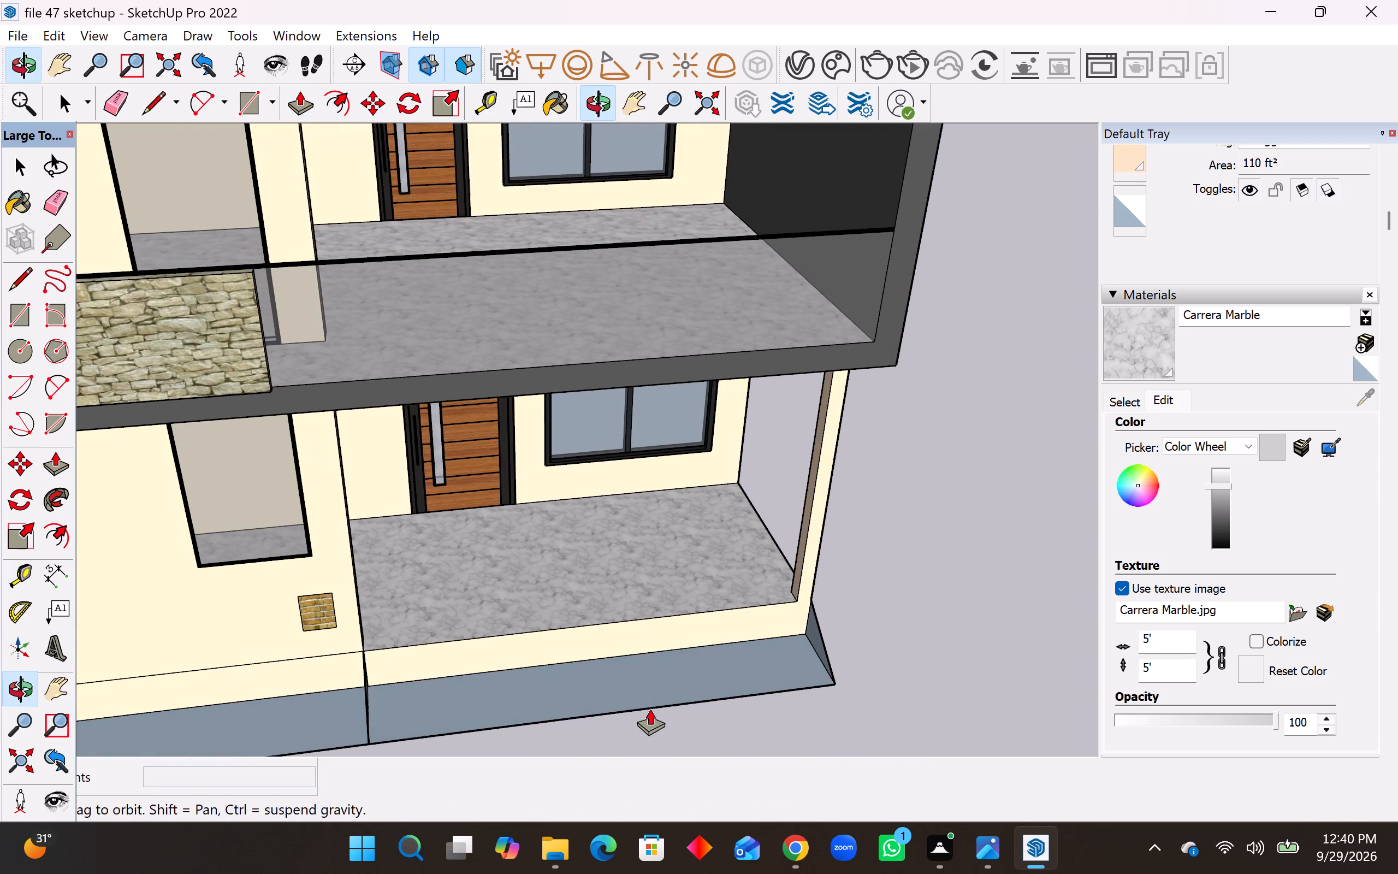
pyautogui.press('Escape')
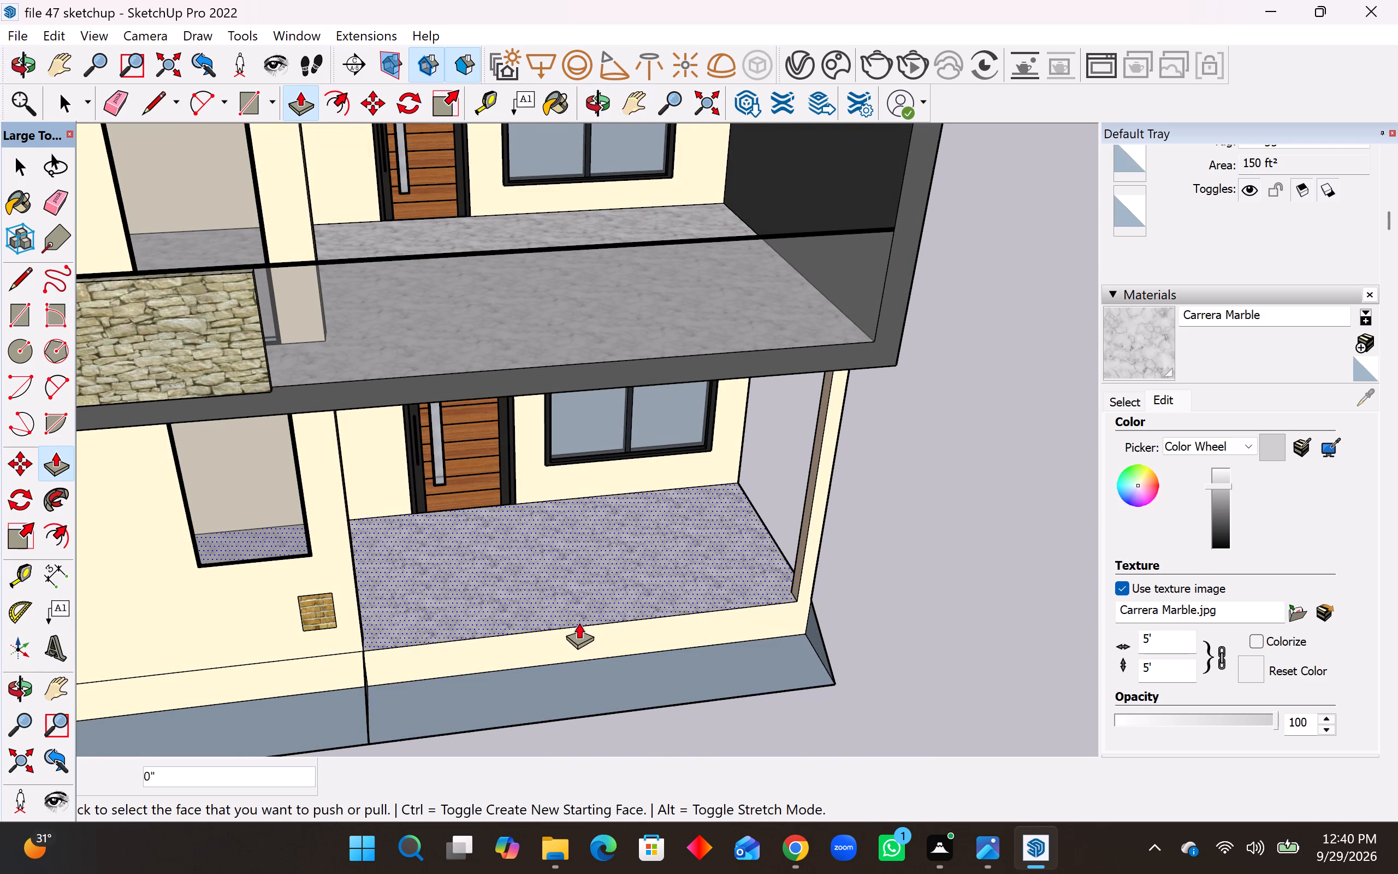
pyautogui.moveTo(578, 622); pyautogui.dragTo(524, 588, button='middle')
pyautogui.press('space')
# Draw a line along the porch floor's front edge from inner to outer corner to close the ramp's sloping face.
pyautogui.scroll(-4, 546, 676)
pyautogui.moveTo(546, 676); pyautogui.dragTo(408, 645, button='middle')
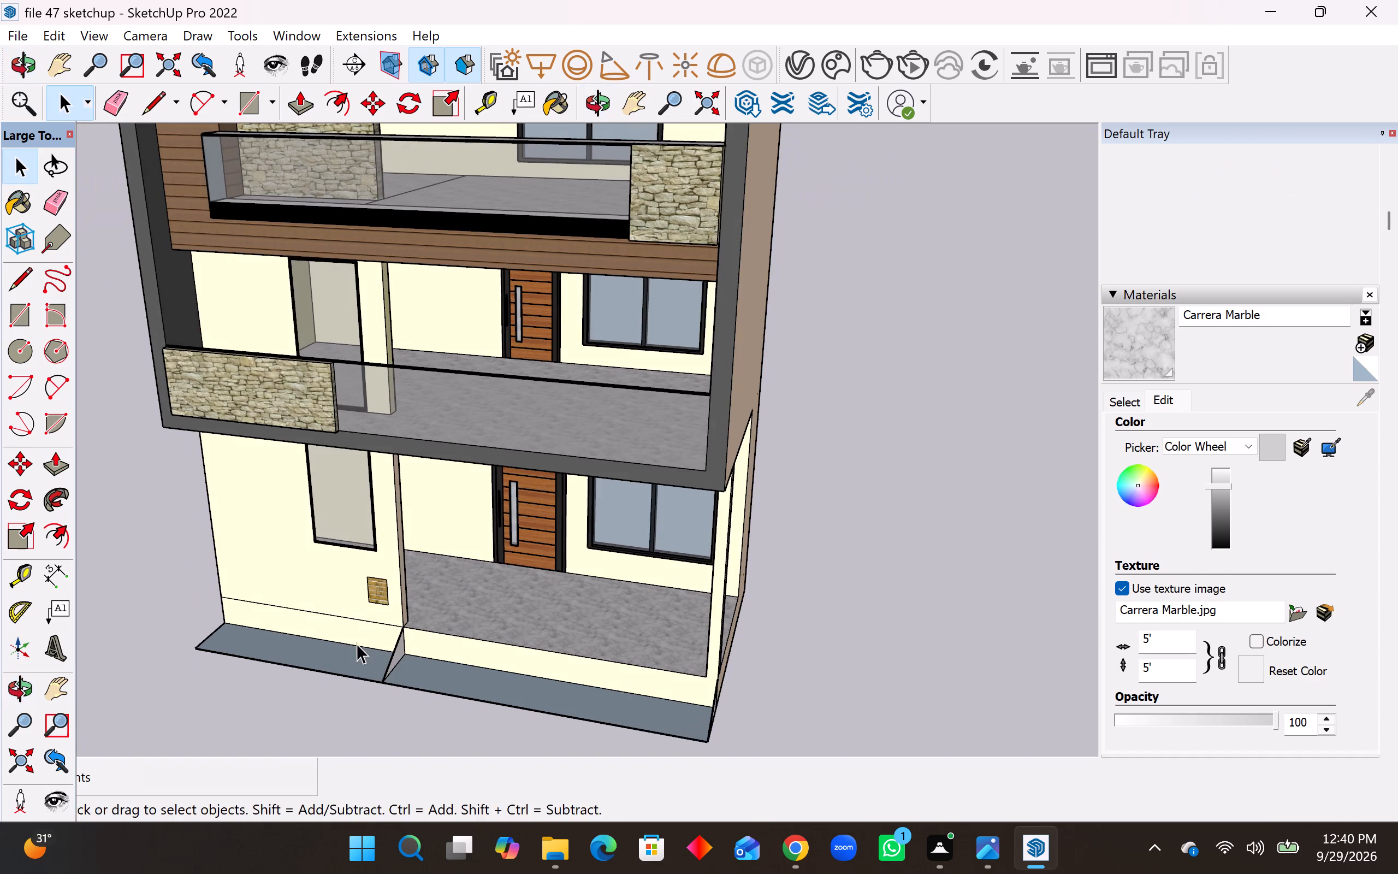
pyautogui.middleClick(357, 643)
pyautogui.scroll(-3, 538, 694)
pyautogui.moveTo(561, 687); pyautogui.dragTo(648, 685, button='middle')
pyautogui.middleClick(742, 677)
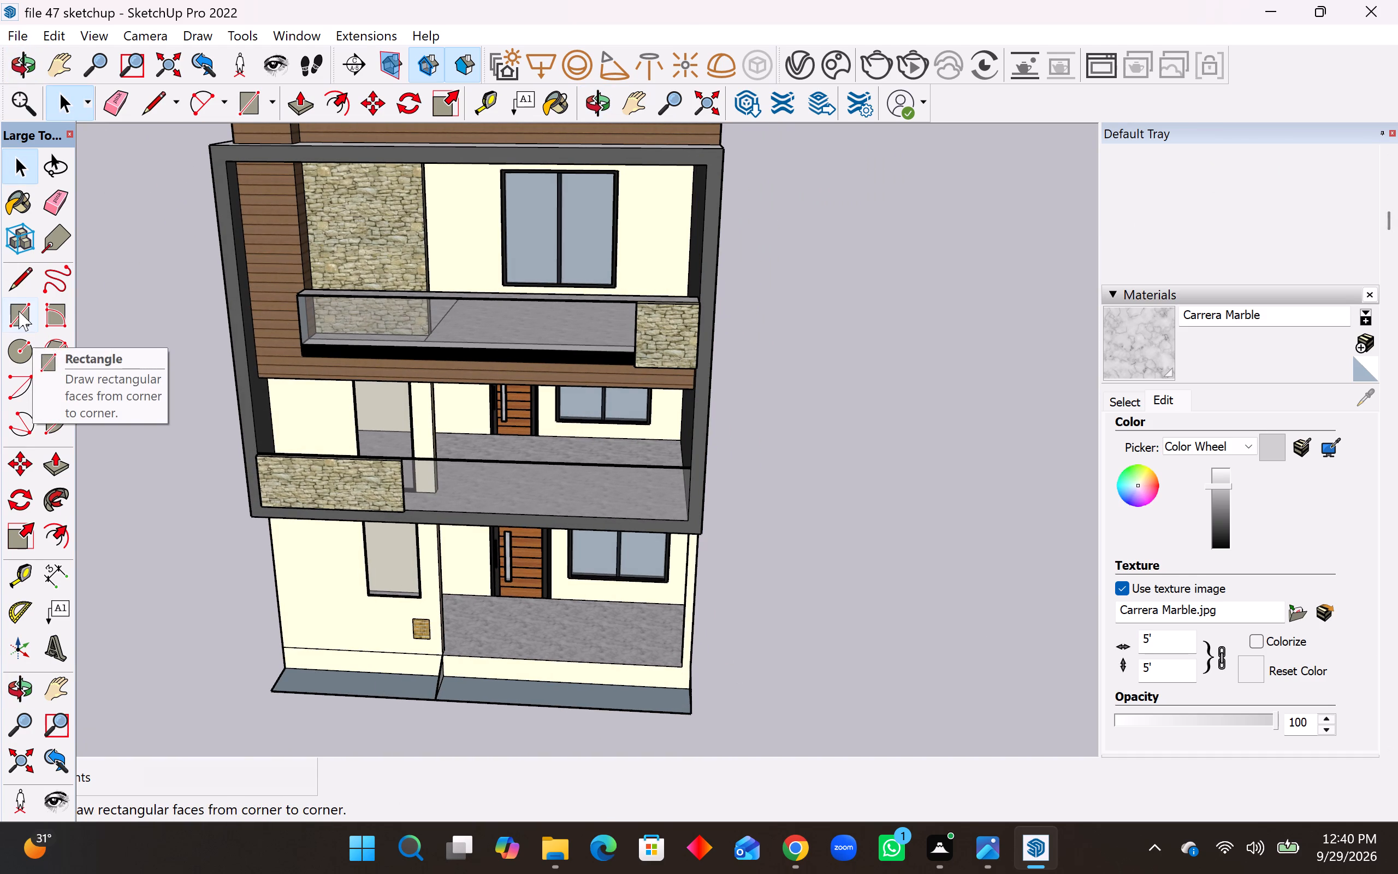
pyautogui.click(15, 276)
pyautogui.scroll(8, 727, 730)
pyautogui.moveTo(676, 693); pyautogui.dragTo(710, 663, button='middle')
pyautogui.click(214, 616)
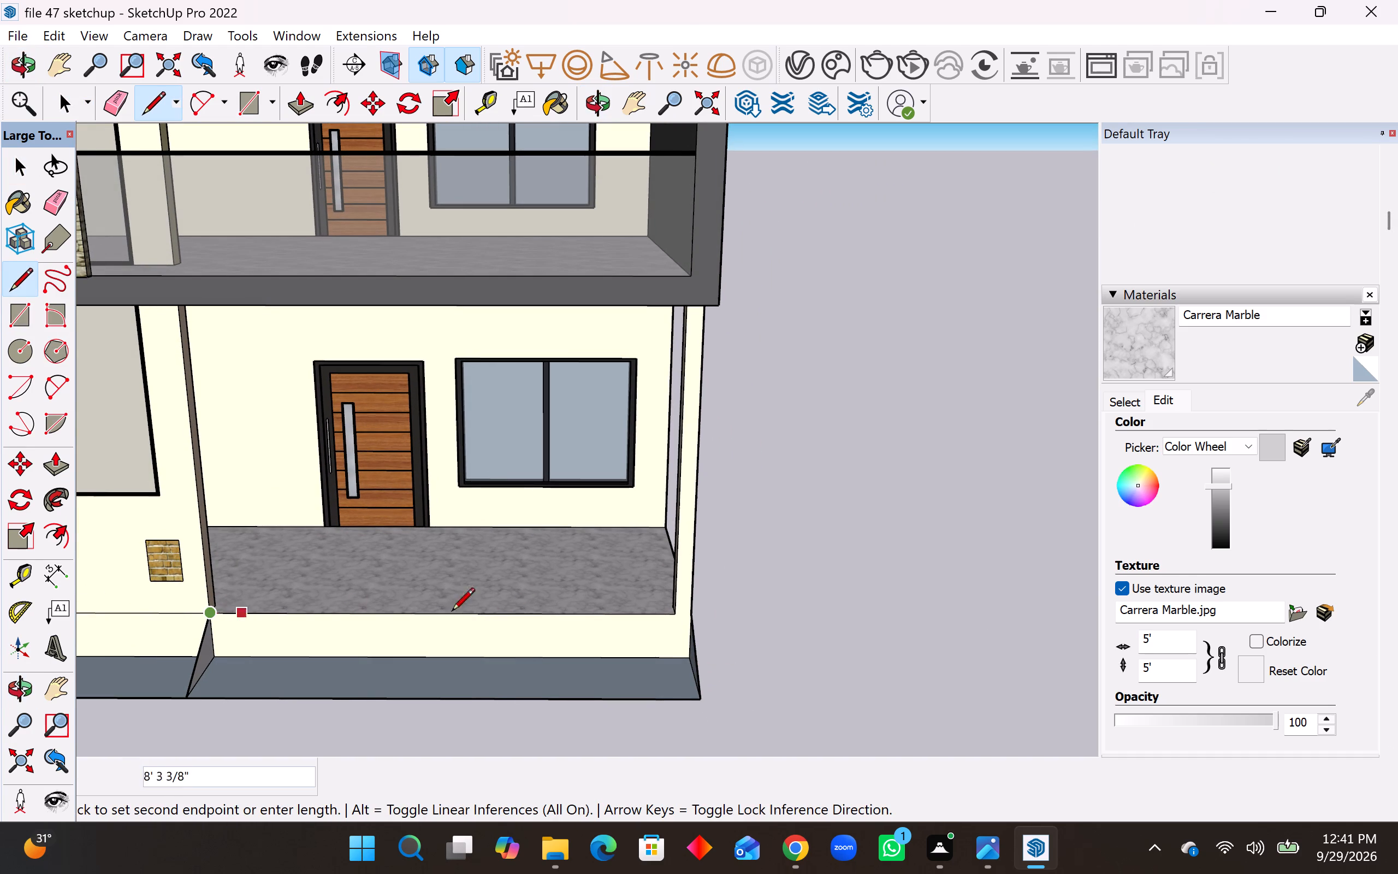
pyautogui.click(696, 616)
# Paint the ramp's sloping face and the remaining ground strip beside it with Carrera Marble.
pyautogui.moveTo(579, 636); pyautogui.dragTo(690, 556, button='middle')
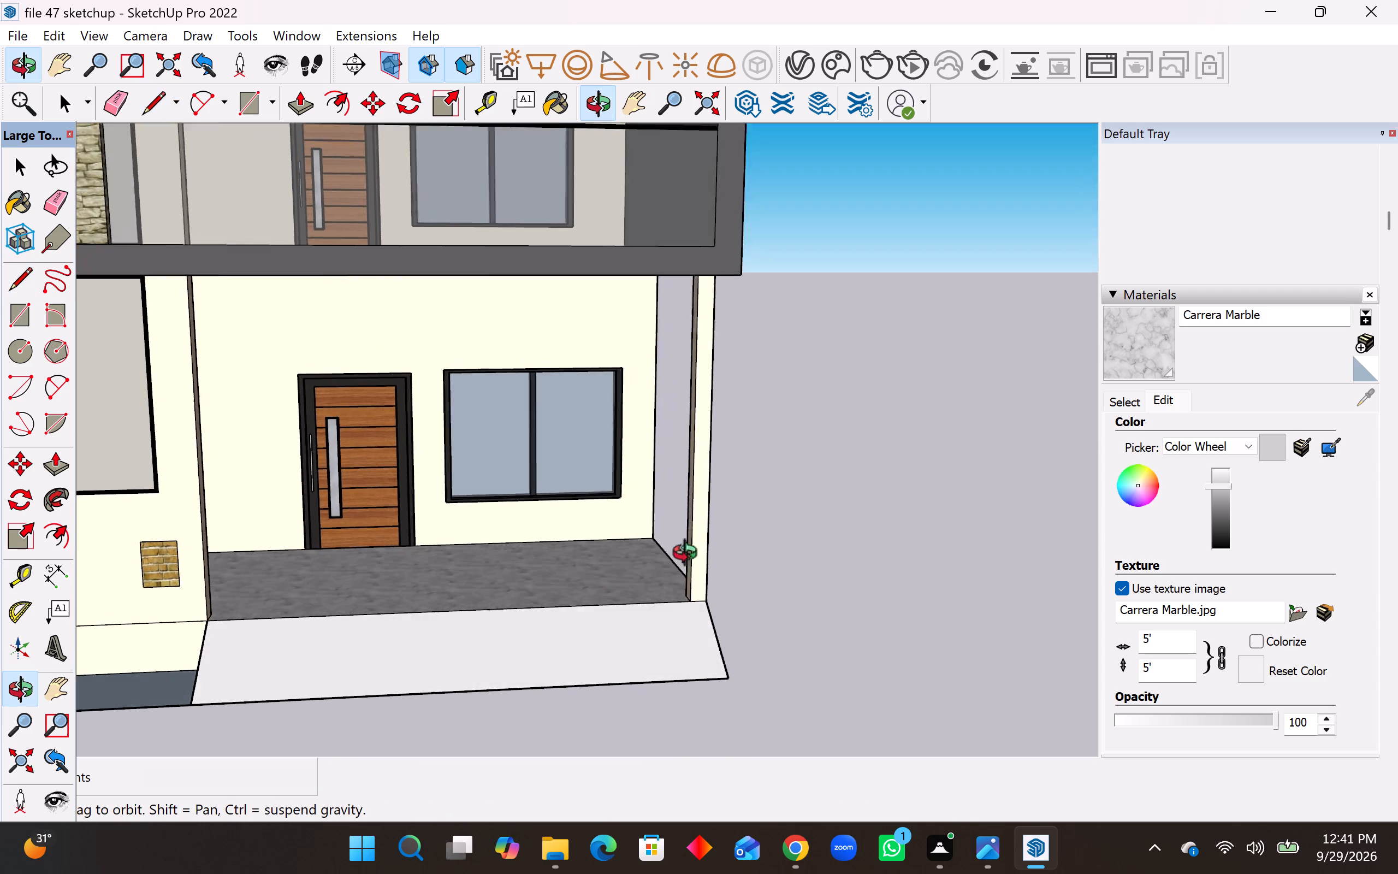
pyautogui.moveTo(690, 556); pyautogui.dragTo(629, 660, button='middle')
pyautogui.scroll(-3, 513, 618)
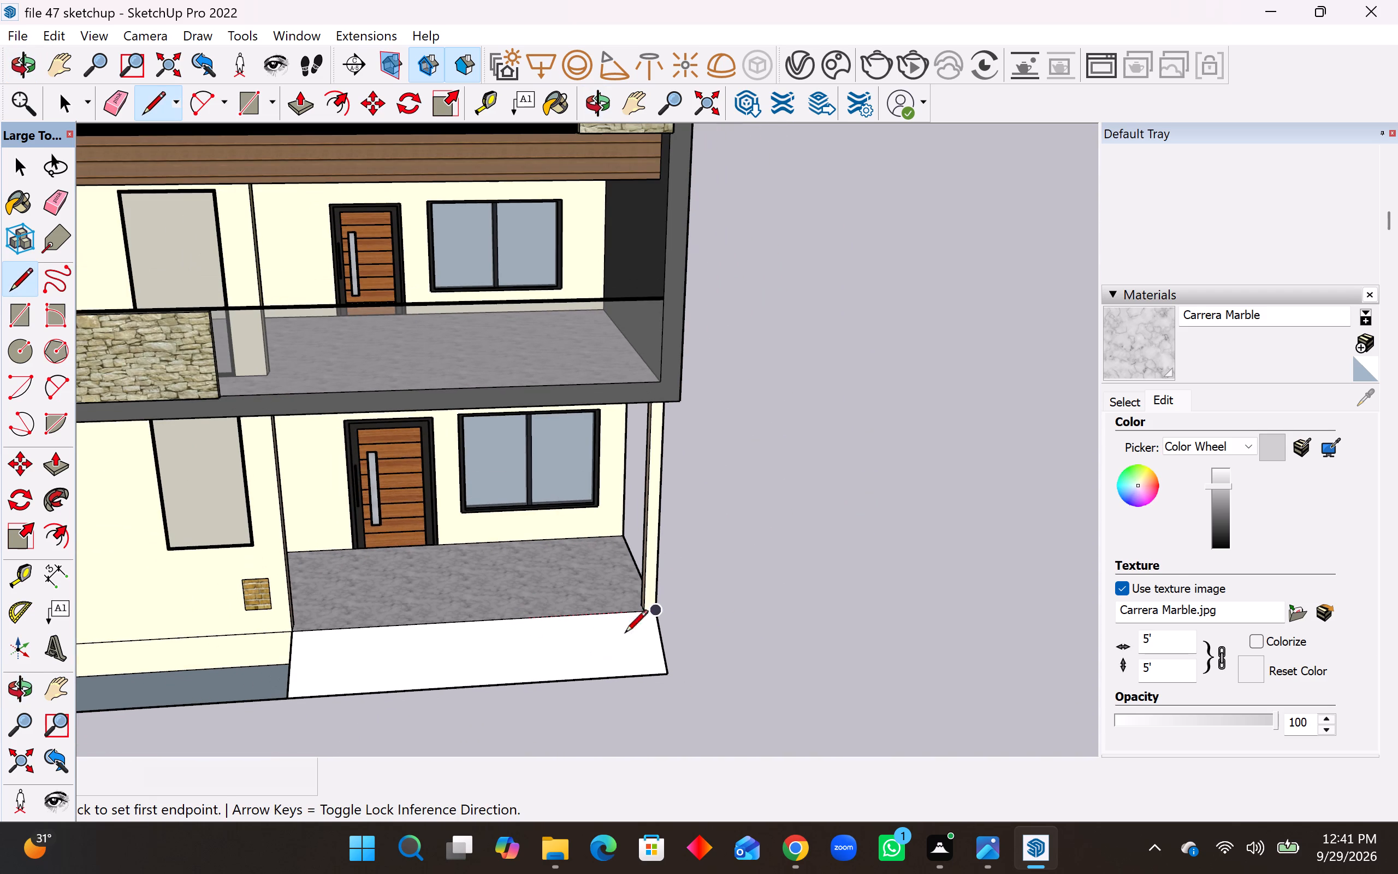
pyautogui.click(1129, 350)
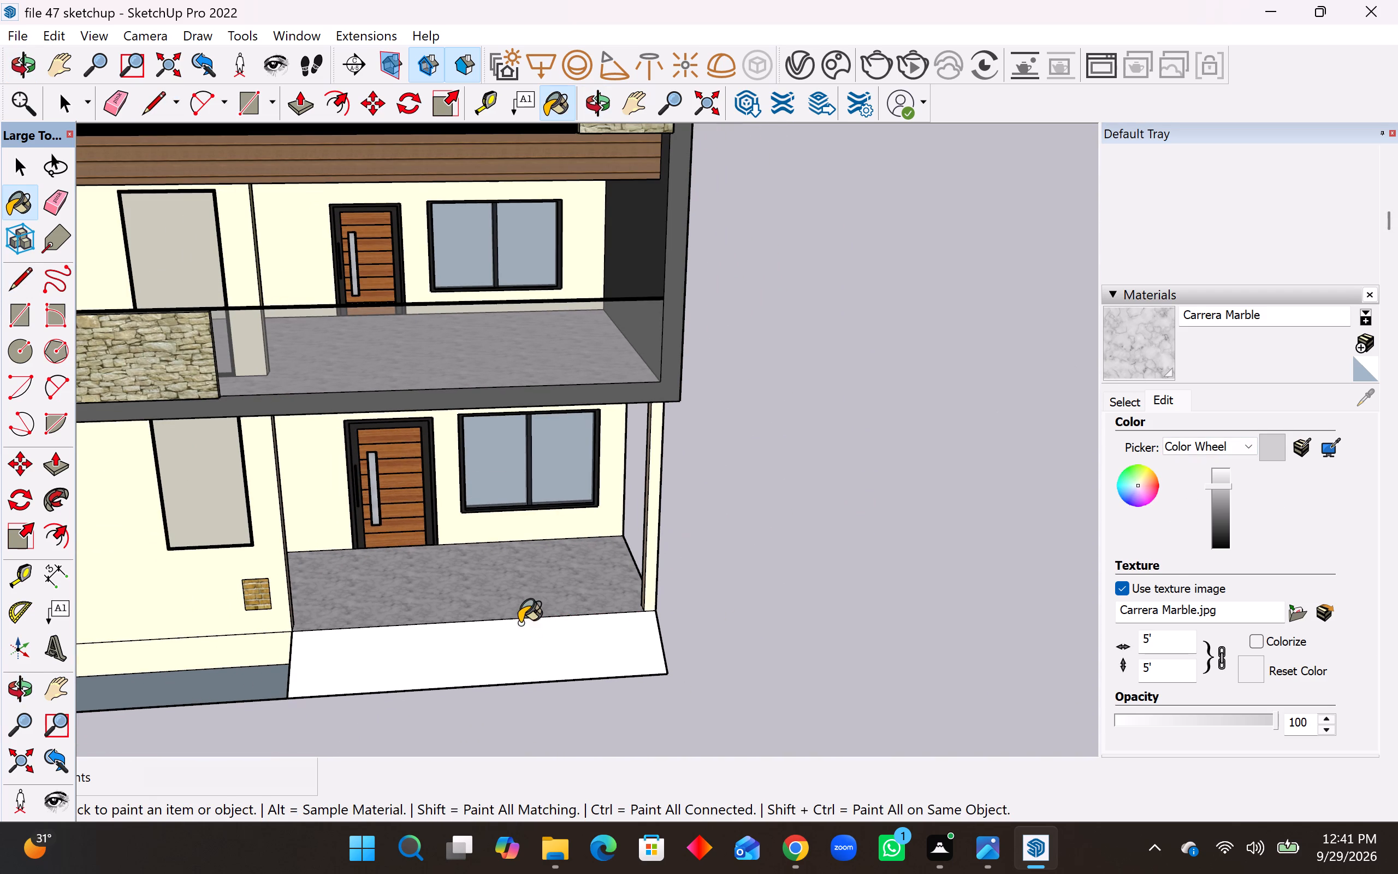
pyautogui.click(490, 649)
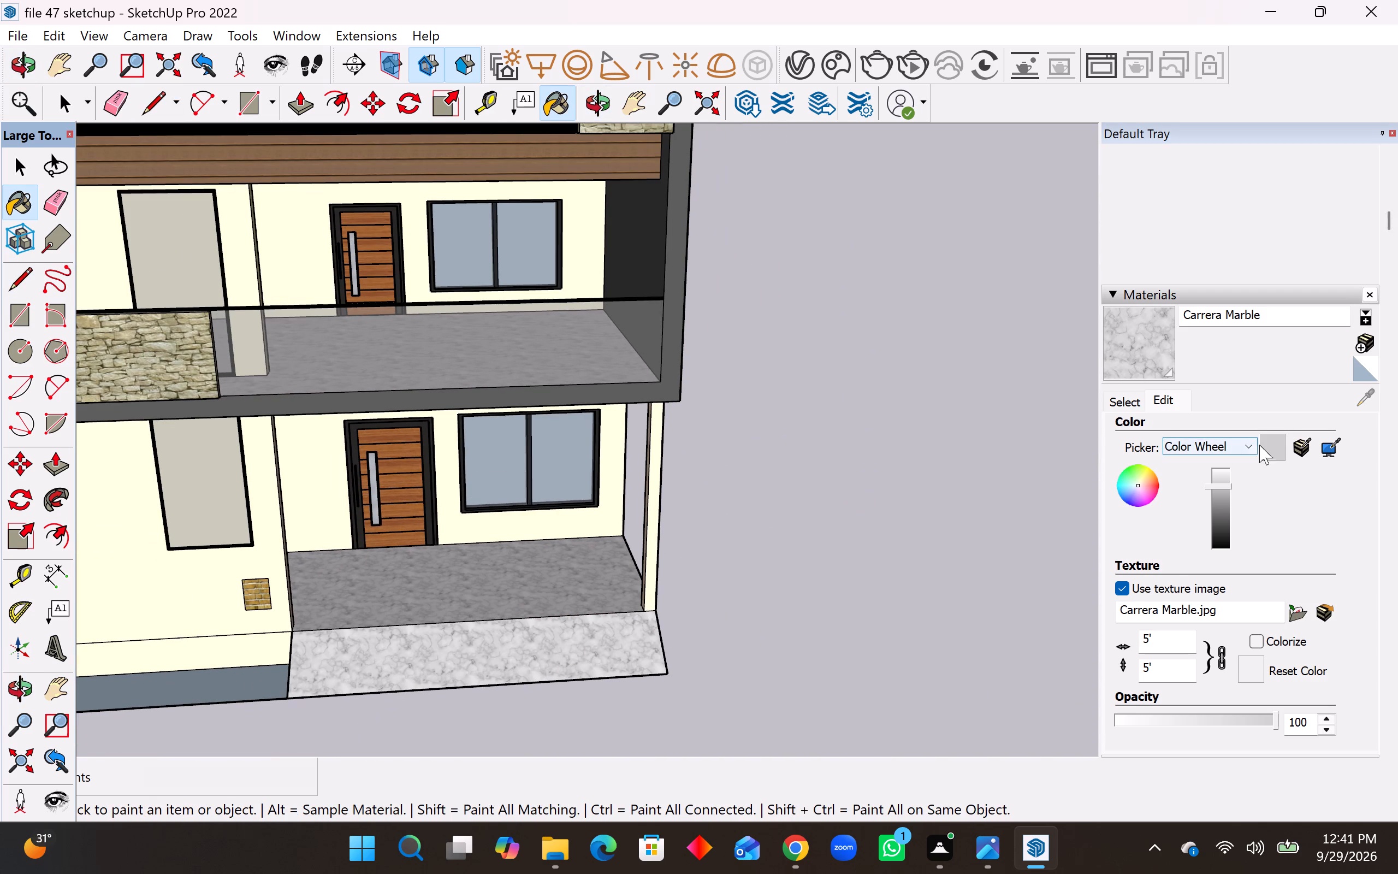
pyautogui.click(222, 685)
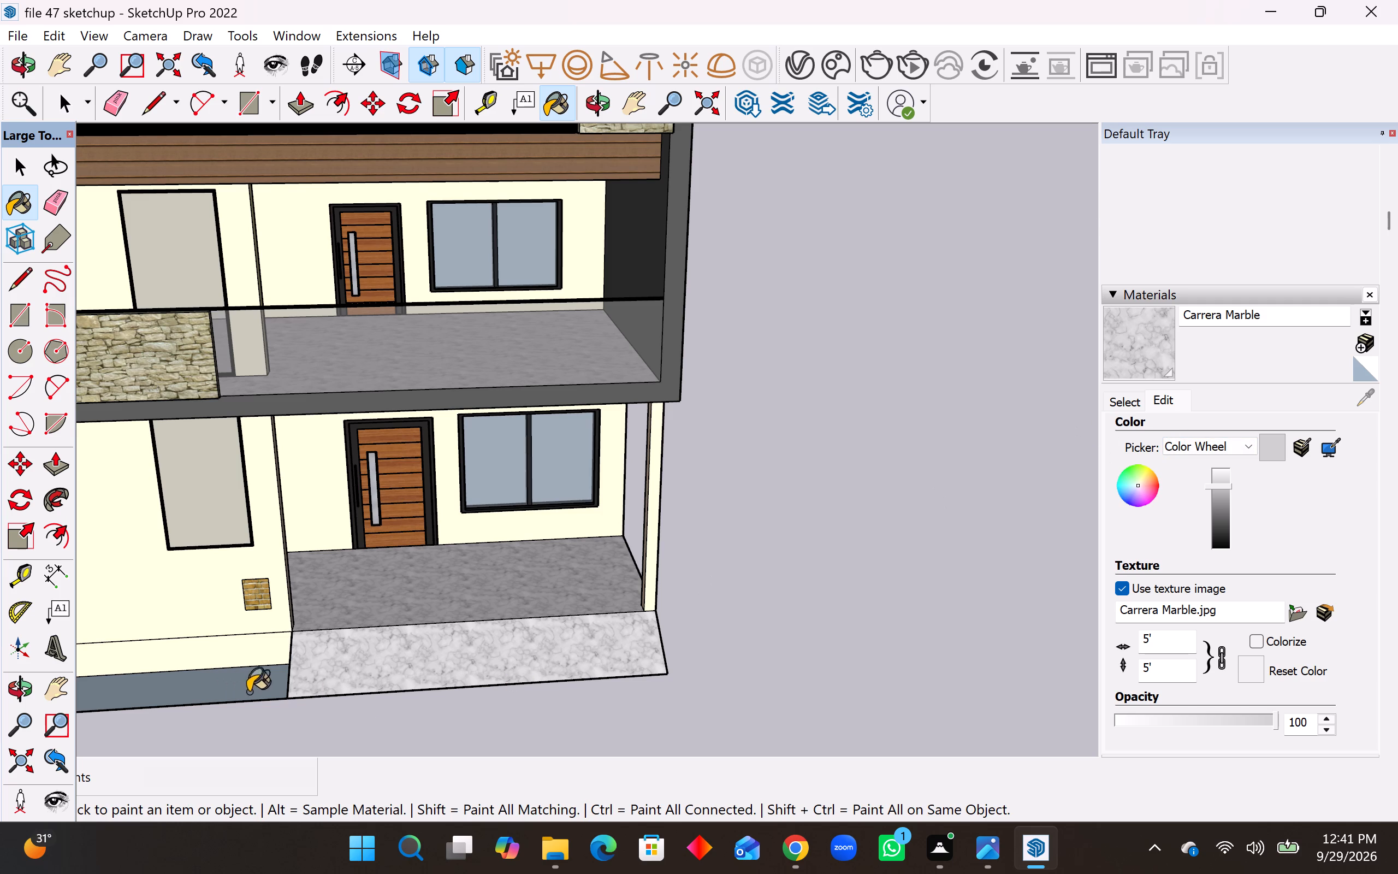
# Paint the triangular side faces at the ramp's inner and outer ends with Carrera Marble.
pyautogui.moveTo(362, 714); pyautogui.dragTo(560, 671, button='middle')
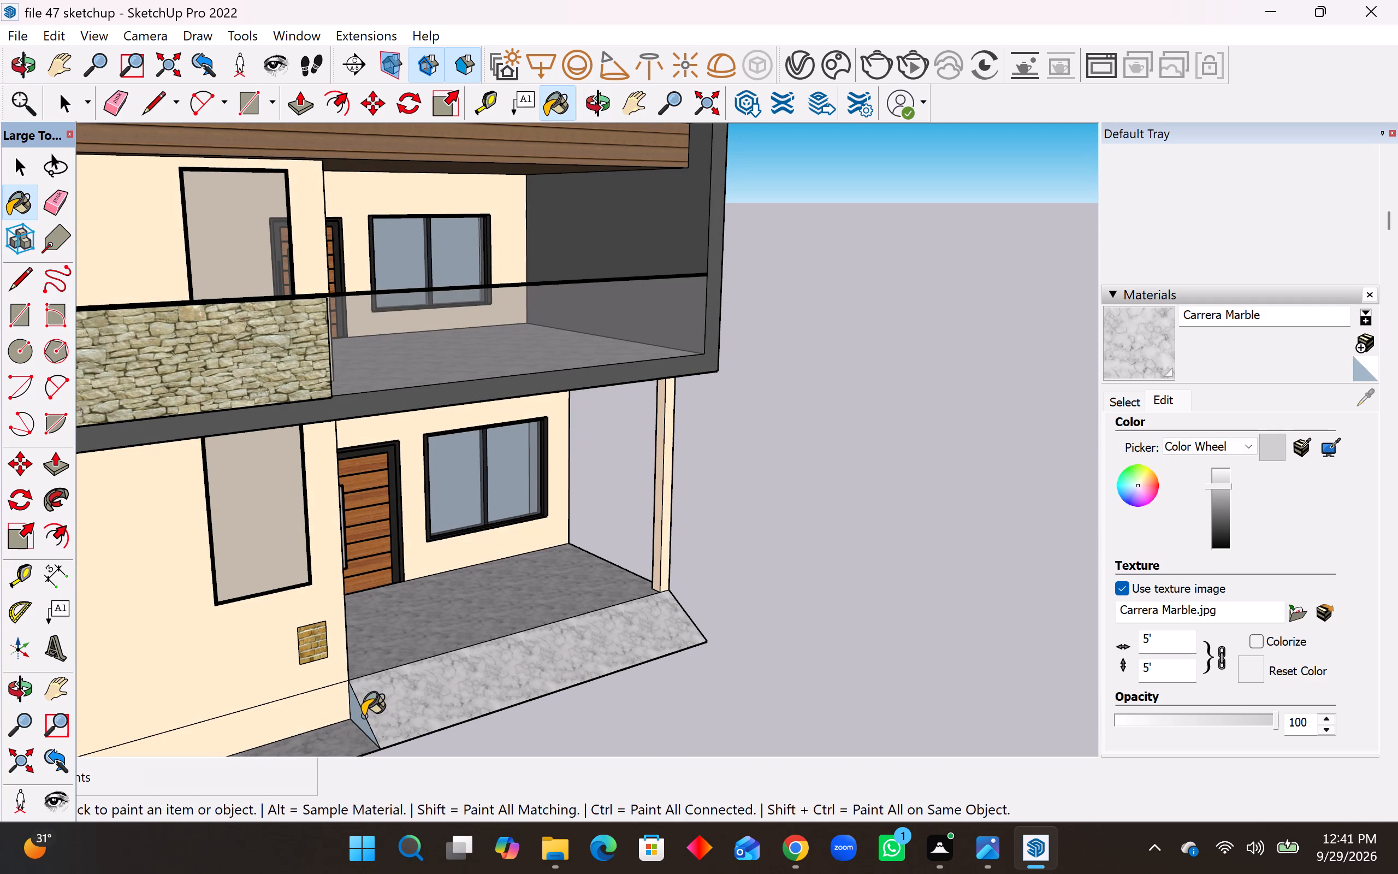
pyautogui.click(363, 716)
pyautogui.moveTo(551, 680); pyautogui.dragTo(477, 698, button='middle')
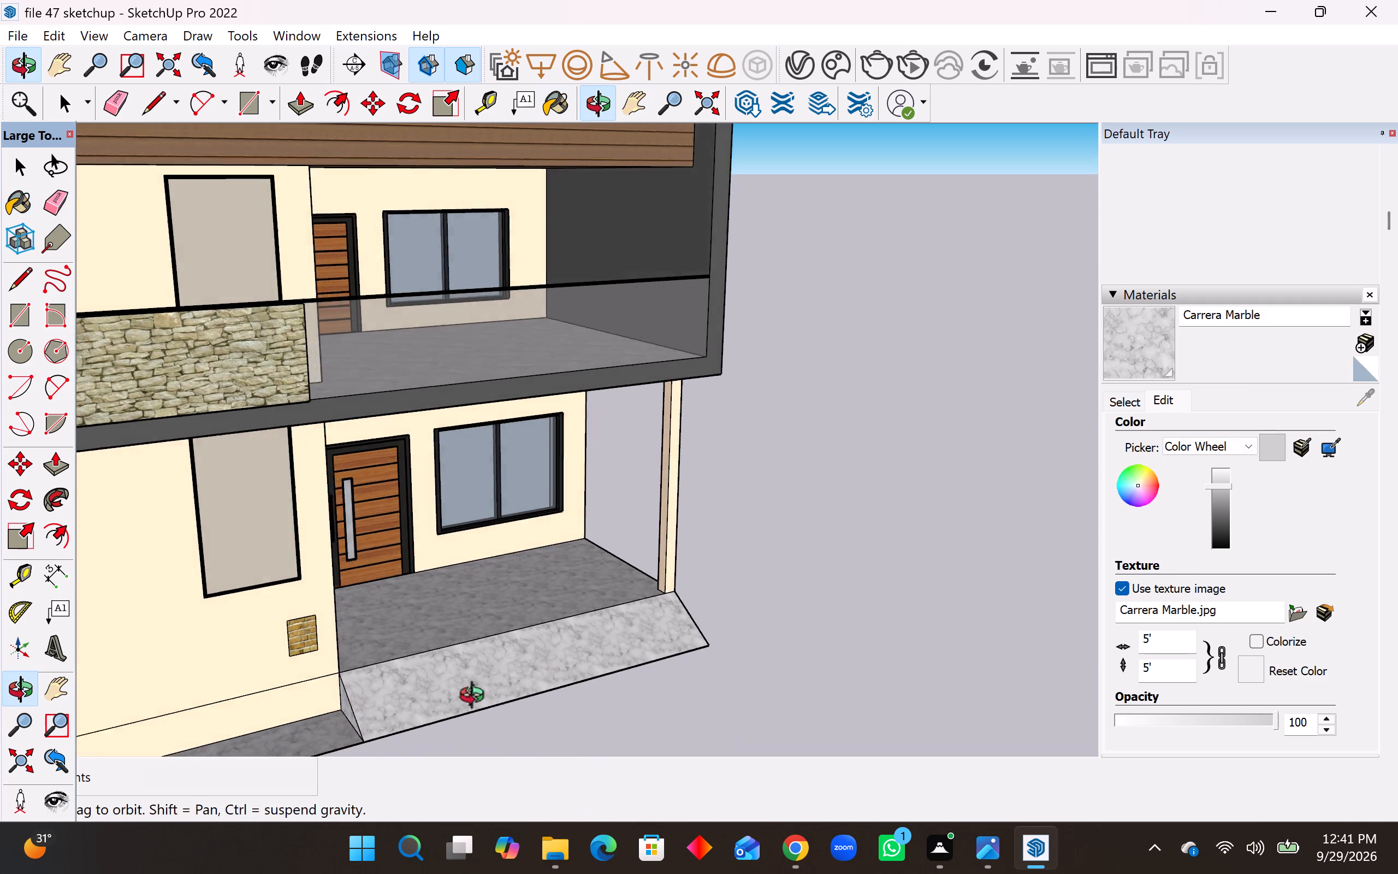
pyautogui.moveTo(477, 698); pyautogui.dragTo(176, 738, button='middle')
pyautogui.moveTo(633, 632); pyautogui.dragTo(551, 624, button='middle')
pyautogui.click(629, 691)
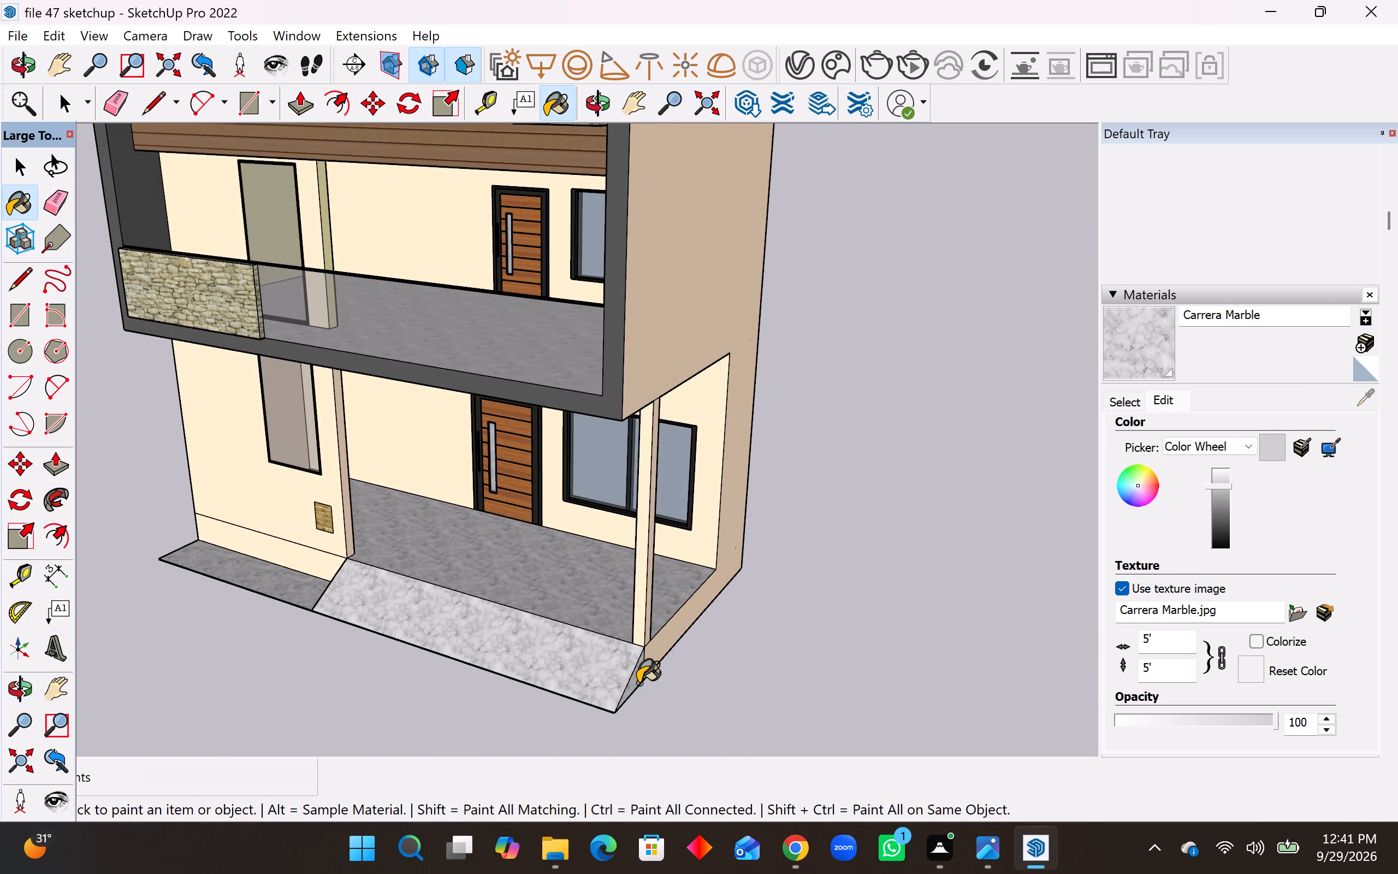
pyautogui.moveTo(664, 668); pyautogui.dragTo(853, 628, button='middle')
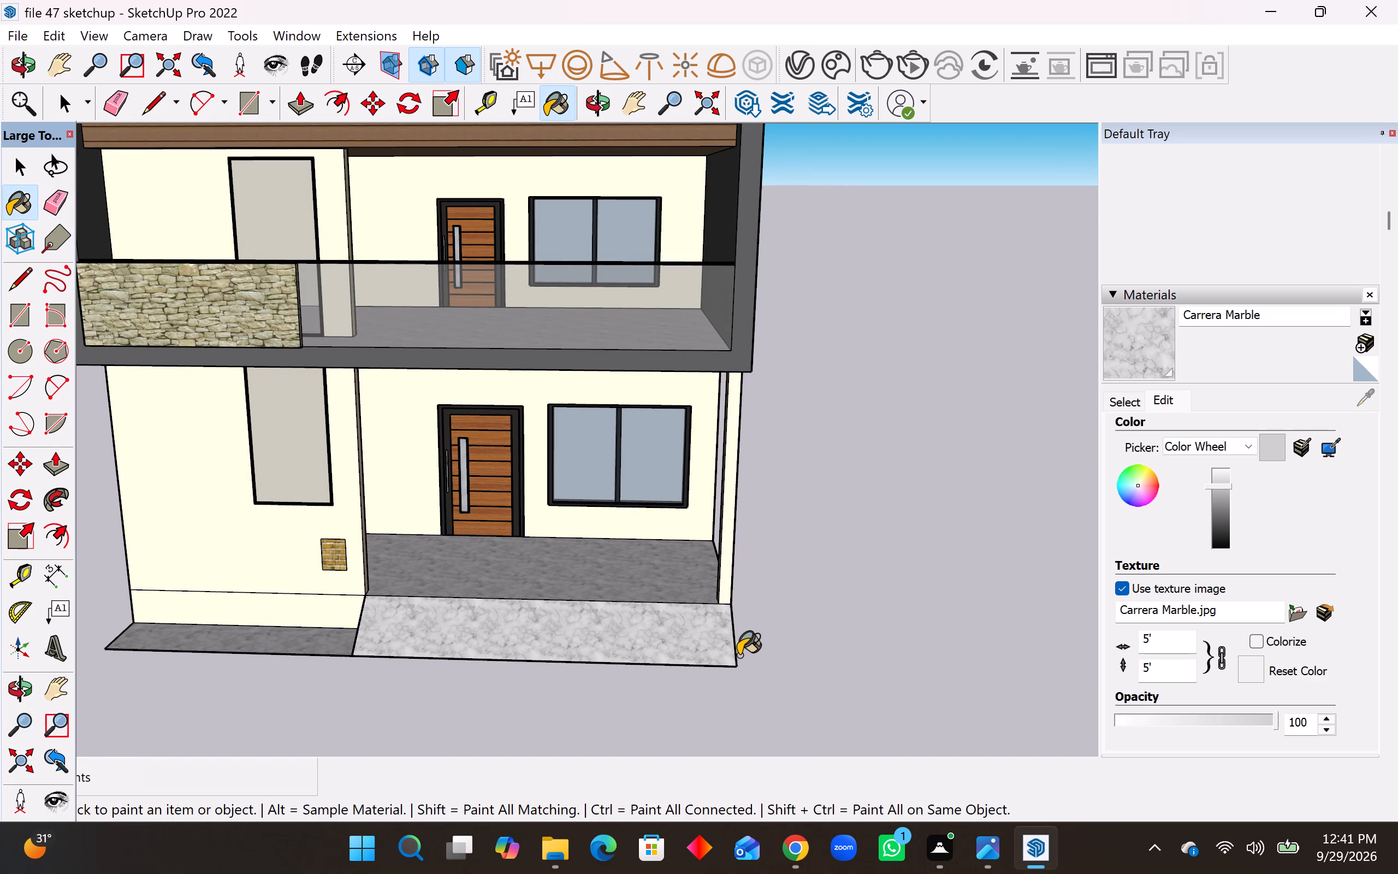
# Darken the Carrera Marble material's colour slightly by lowering its brightness.
pyautogui.click(1168, 402)
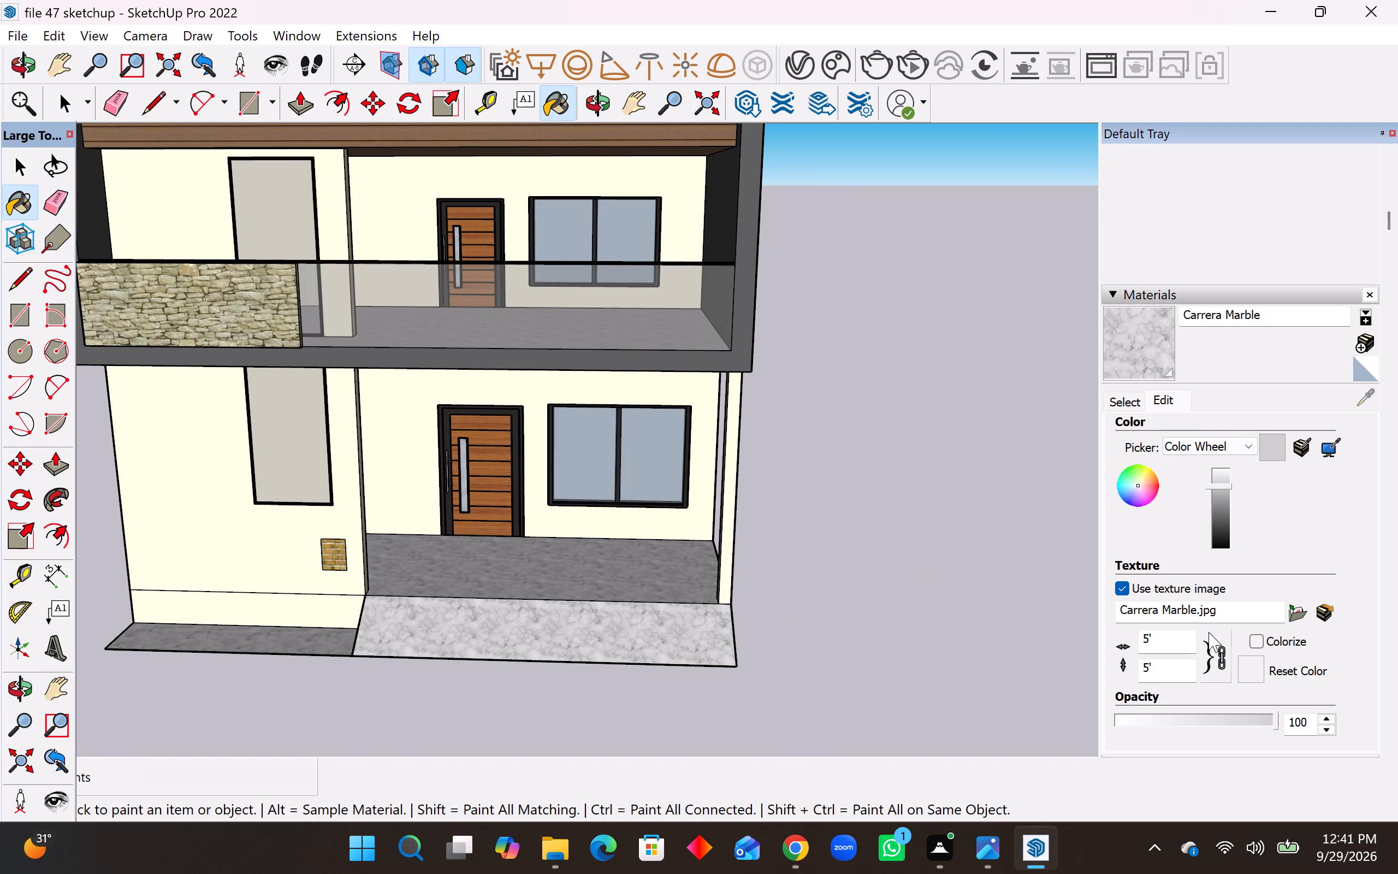
pyautogui.moveTo(1207, 488); pyautogui.dragTo(1207, 494)
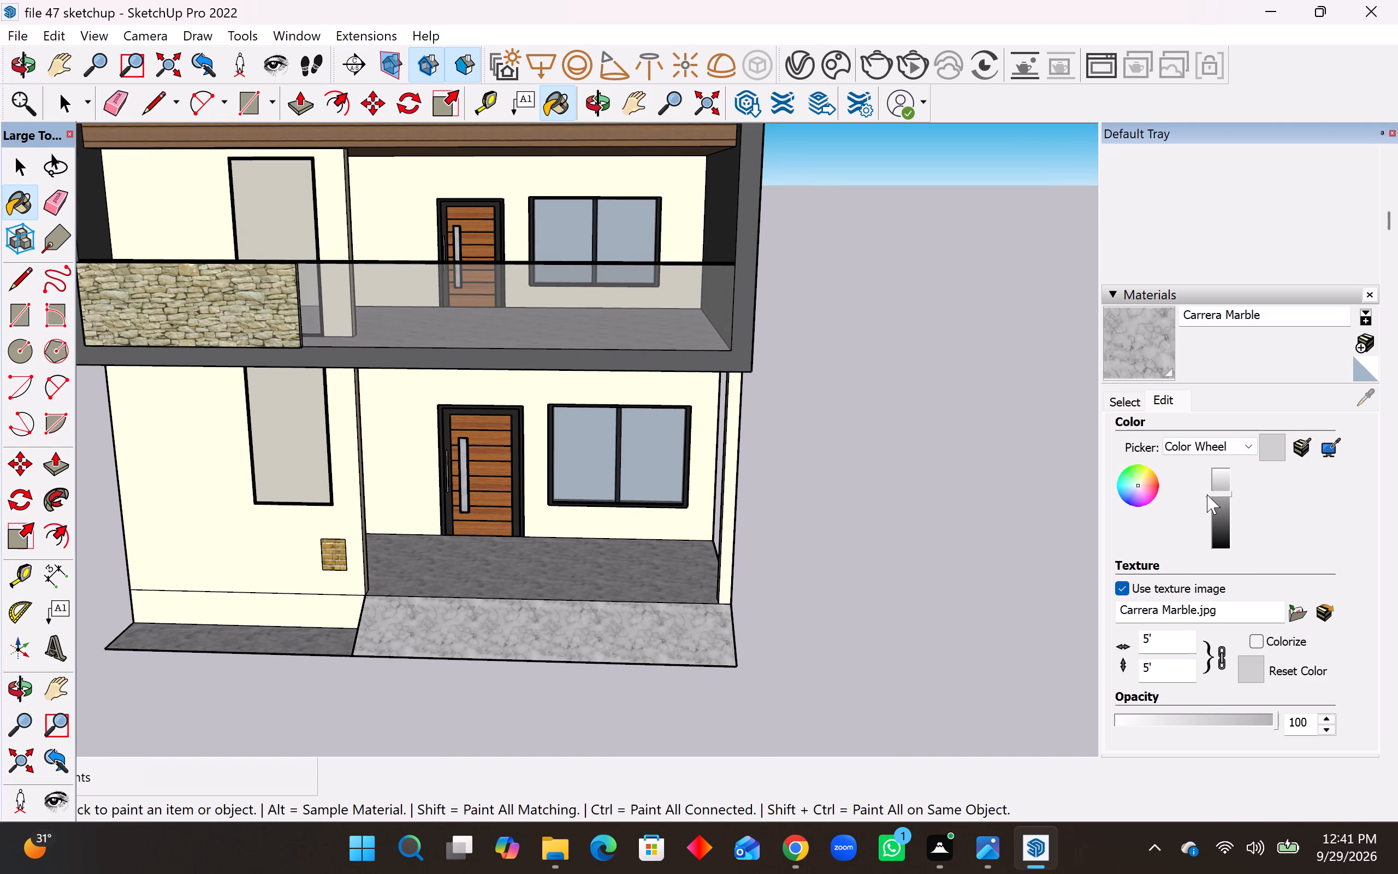
pyautogui.moveTo(1207, 494); pyautogui.dragTo(1207, 495)
# Erase the horizontal plinth lines near the base of the ground-floor front wall and the adjoining side wall.
pyautogui.scroll(-4, 811, 662)
pyautogui.press('space')
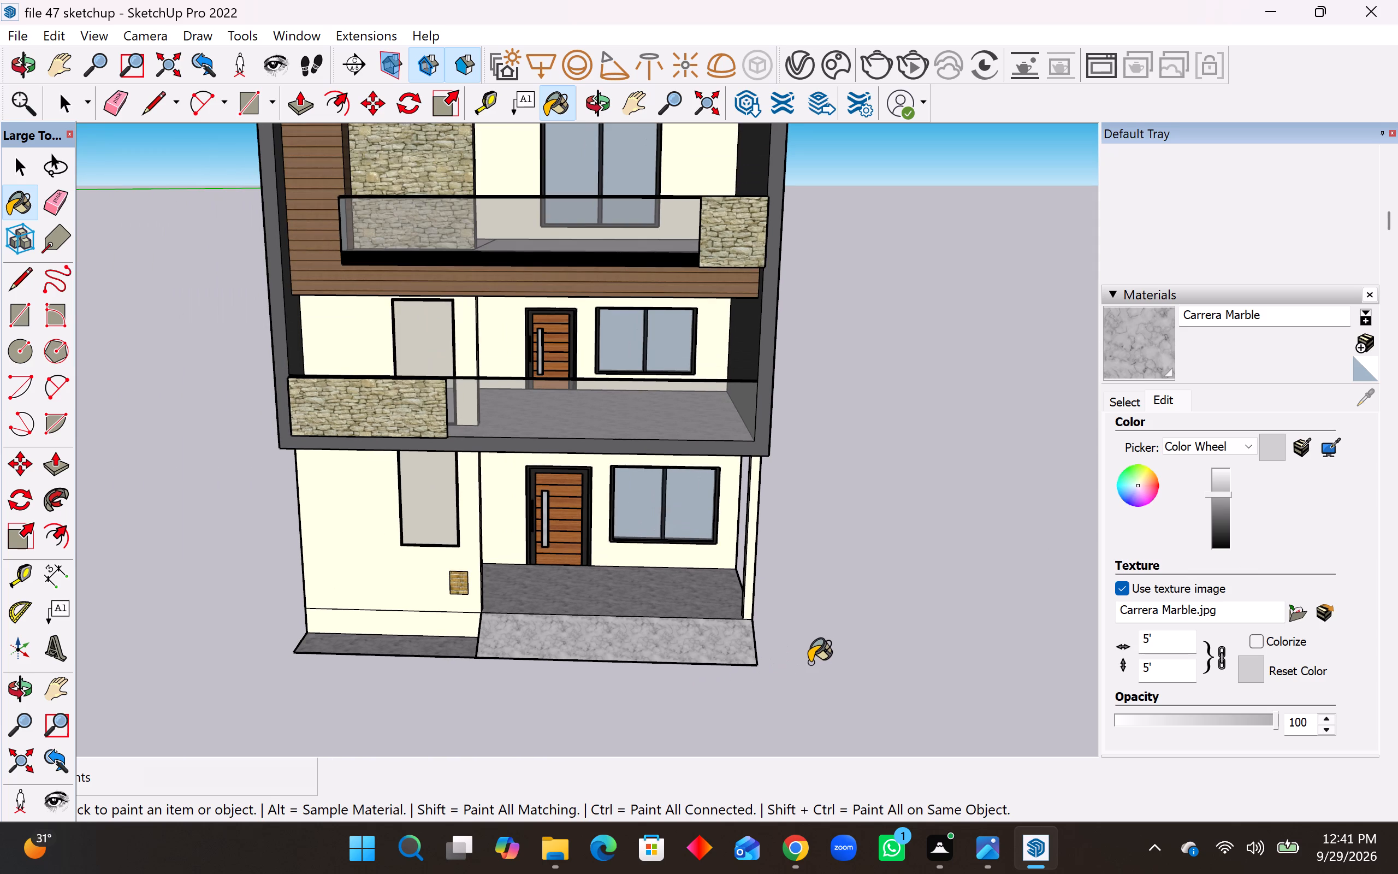
pyautogui.moveTo(741, 546); pyautogui.dragTo(742, 716, button='middle')
pyautogui.moveTo(742, 682); pyautogui.dragTo(766, 596, button='middle')
pyautogui.scroll(2, 639, 662)
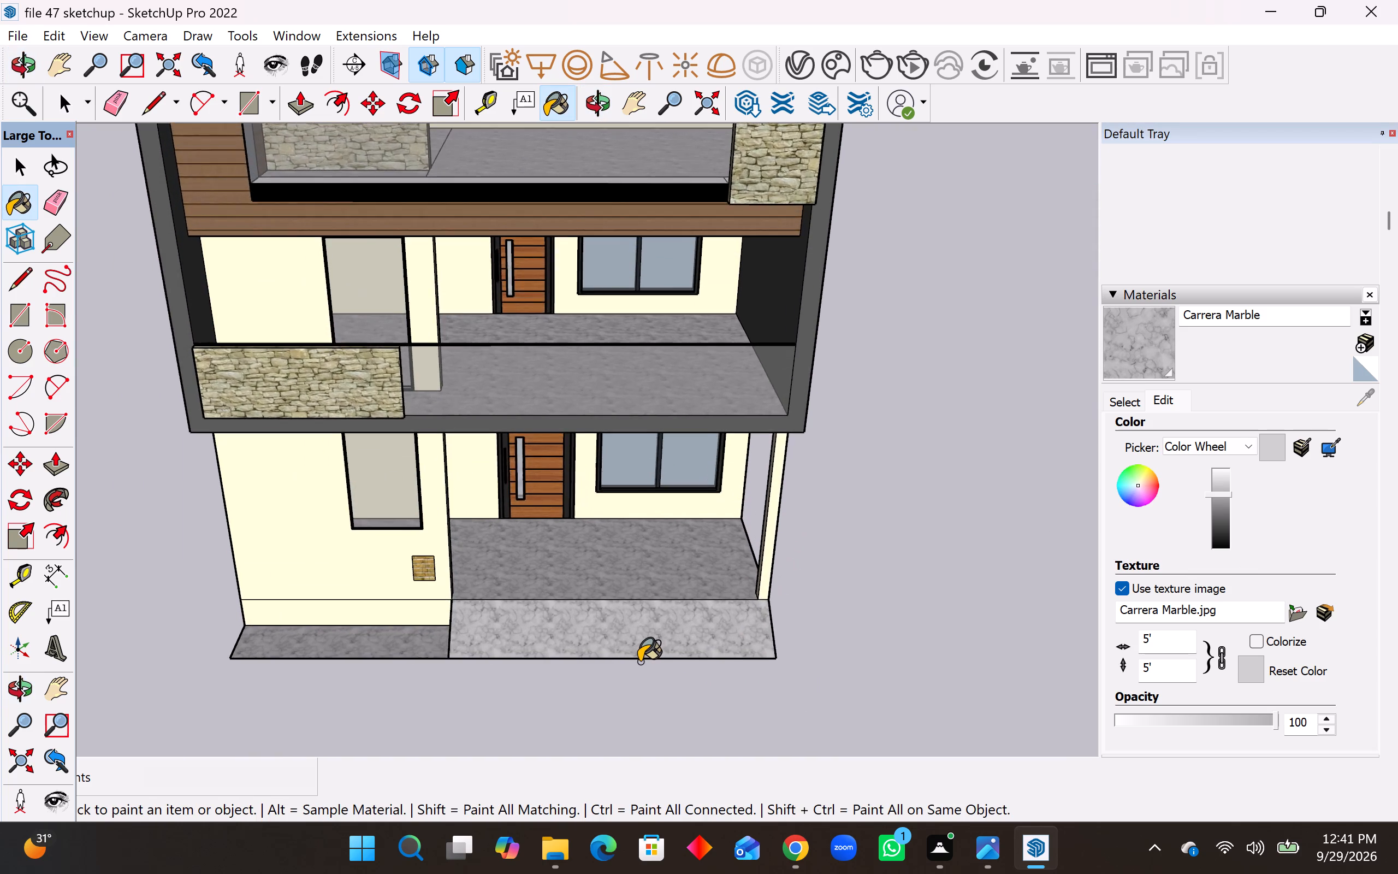
pyautogui.scroll(2, 639, 662)
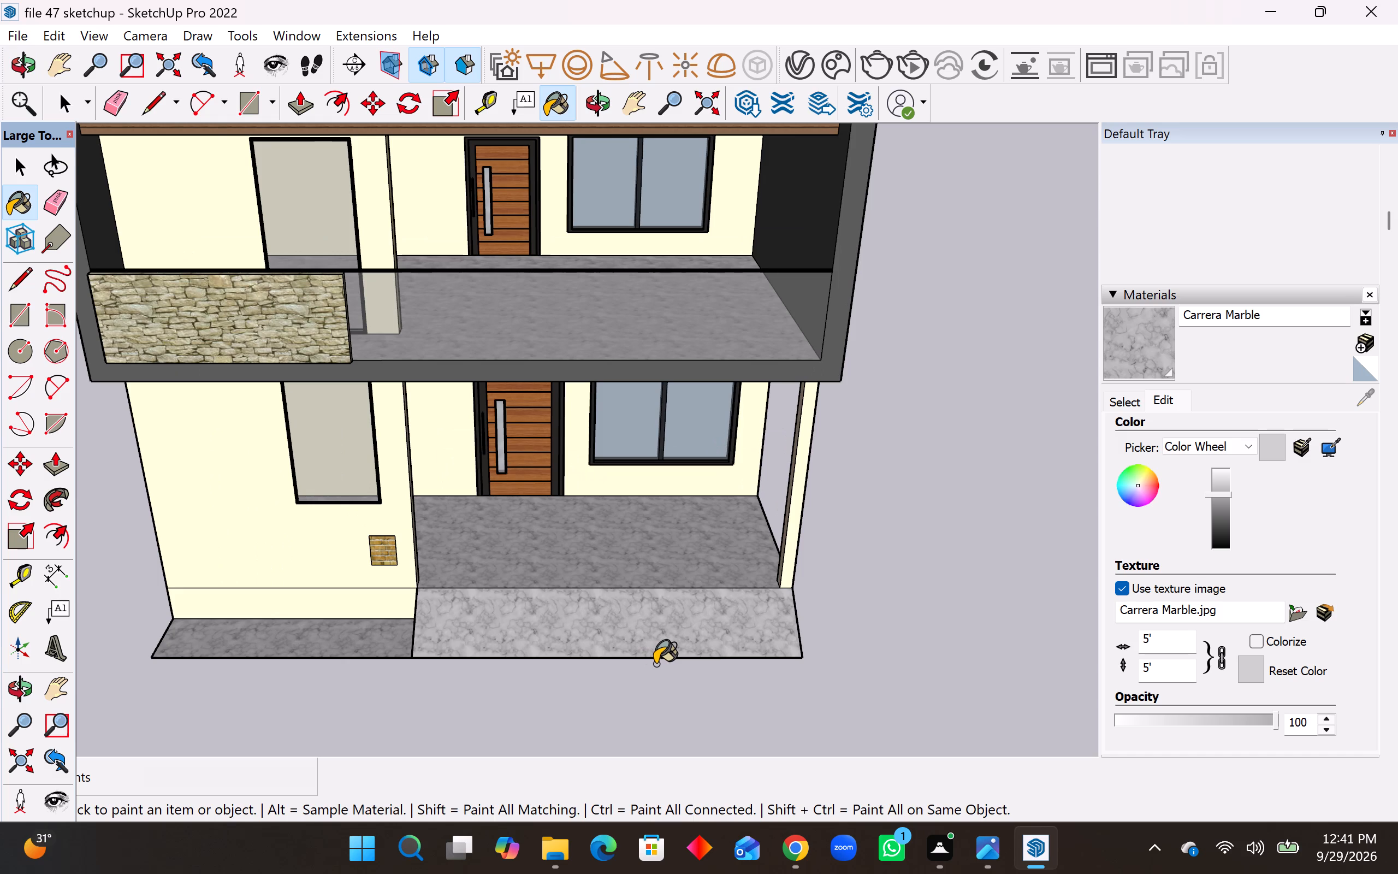
pyautogui.scroll(-3, 684, 665)
pyautogui.moveTo(685, 666); pyautogui.dragTo(702, 624, button='middle')
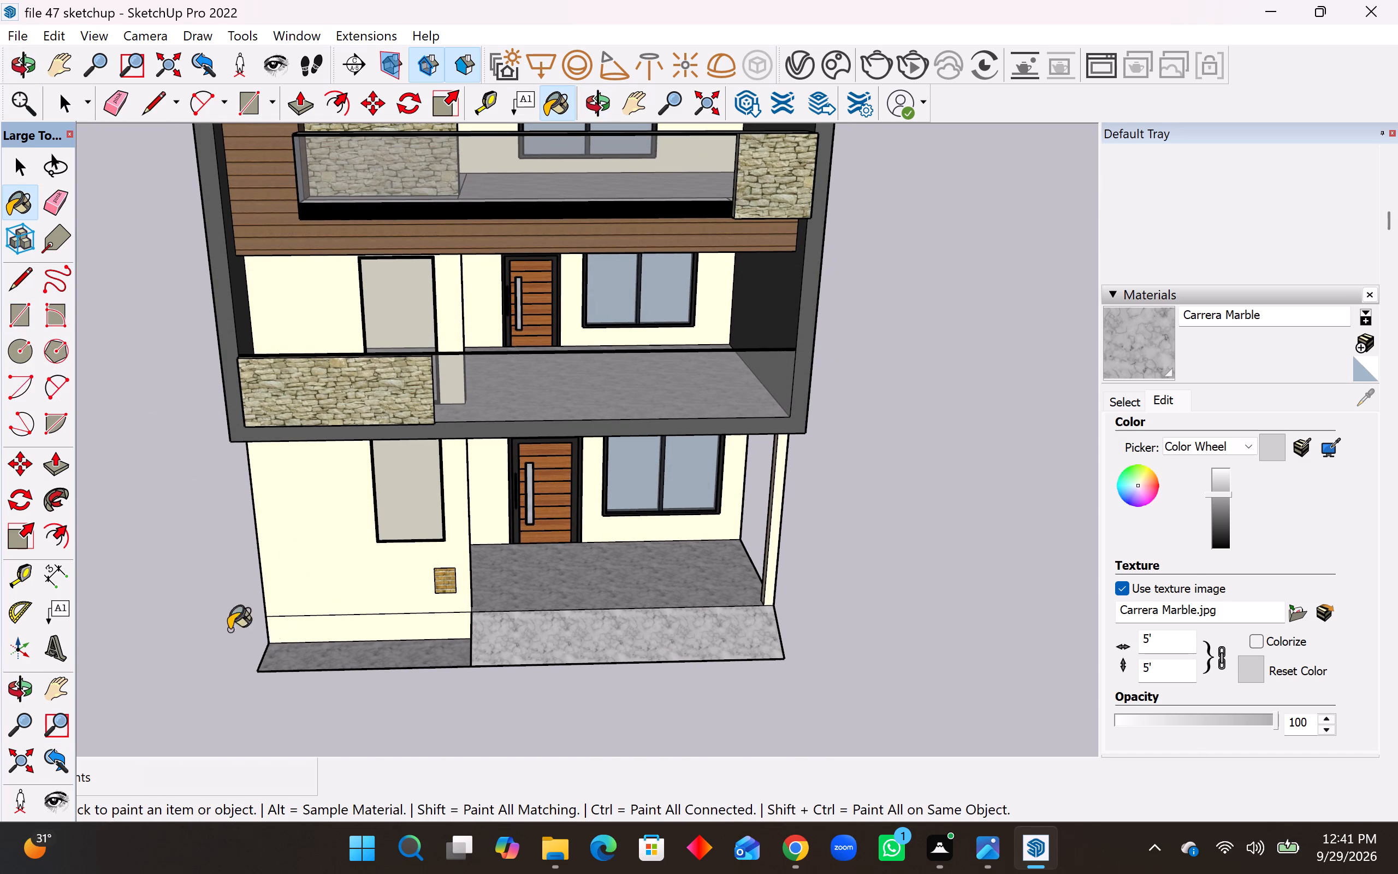
pyautogui.click(23, 286)
pyautogui.moveTo(379, 657); pyautogui.dragTo(560, 608, button='middle')
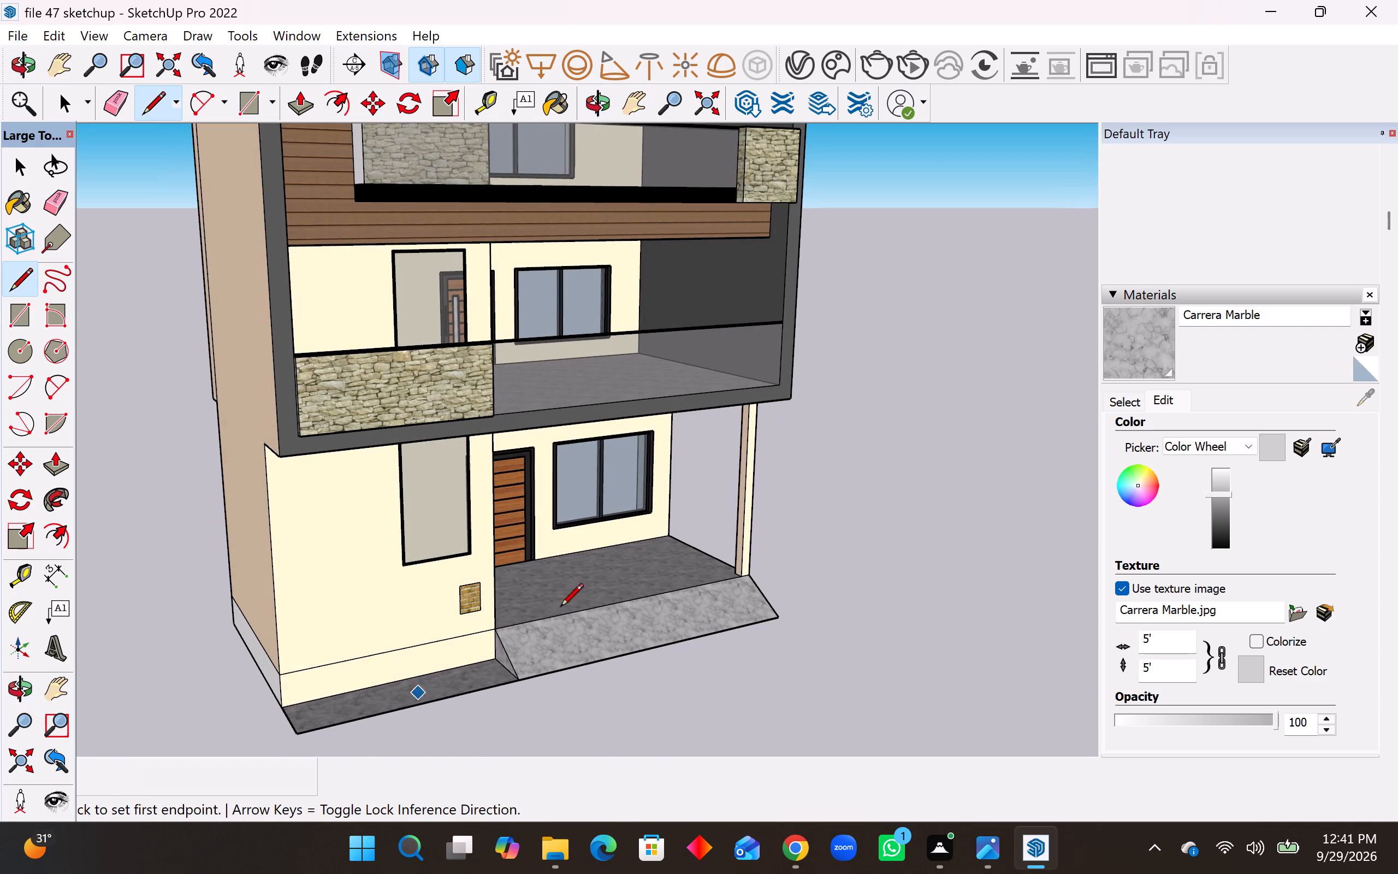
pyautogui.click(48, 202)
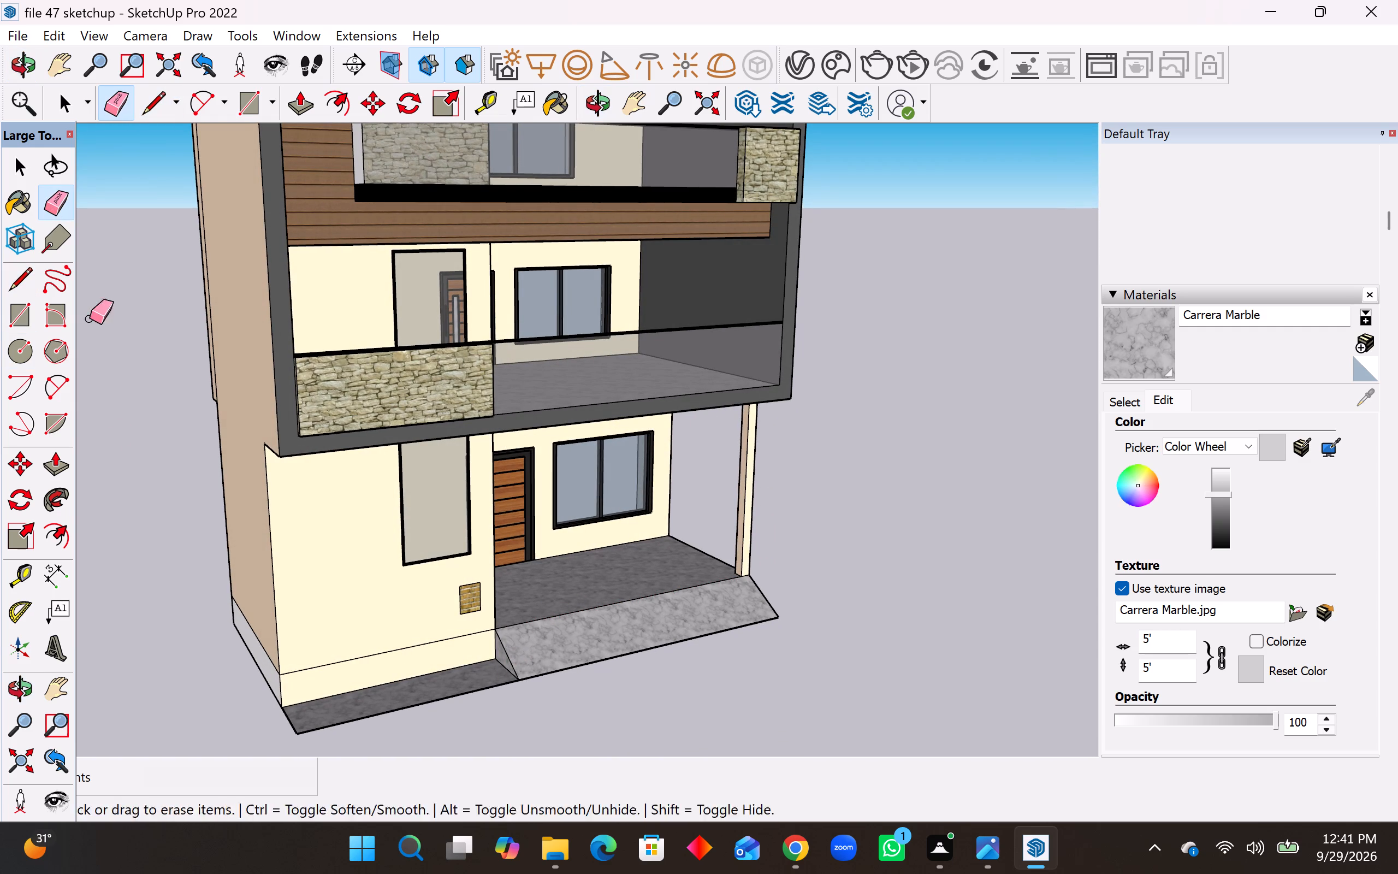
pyautogui.click(327, 666)
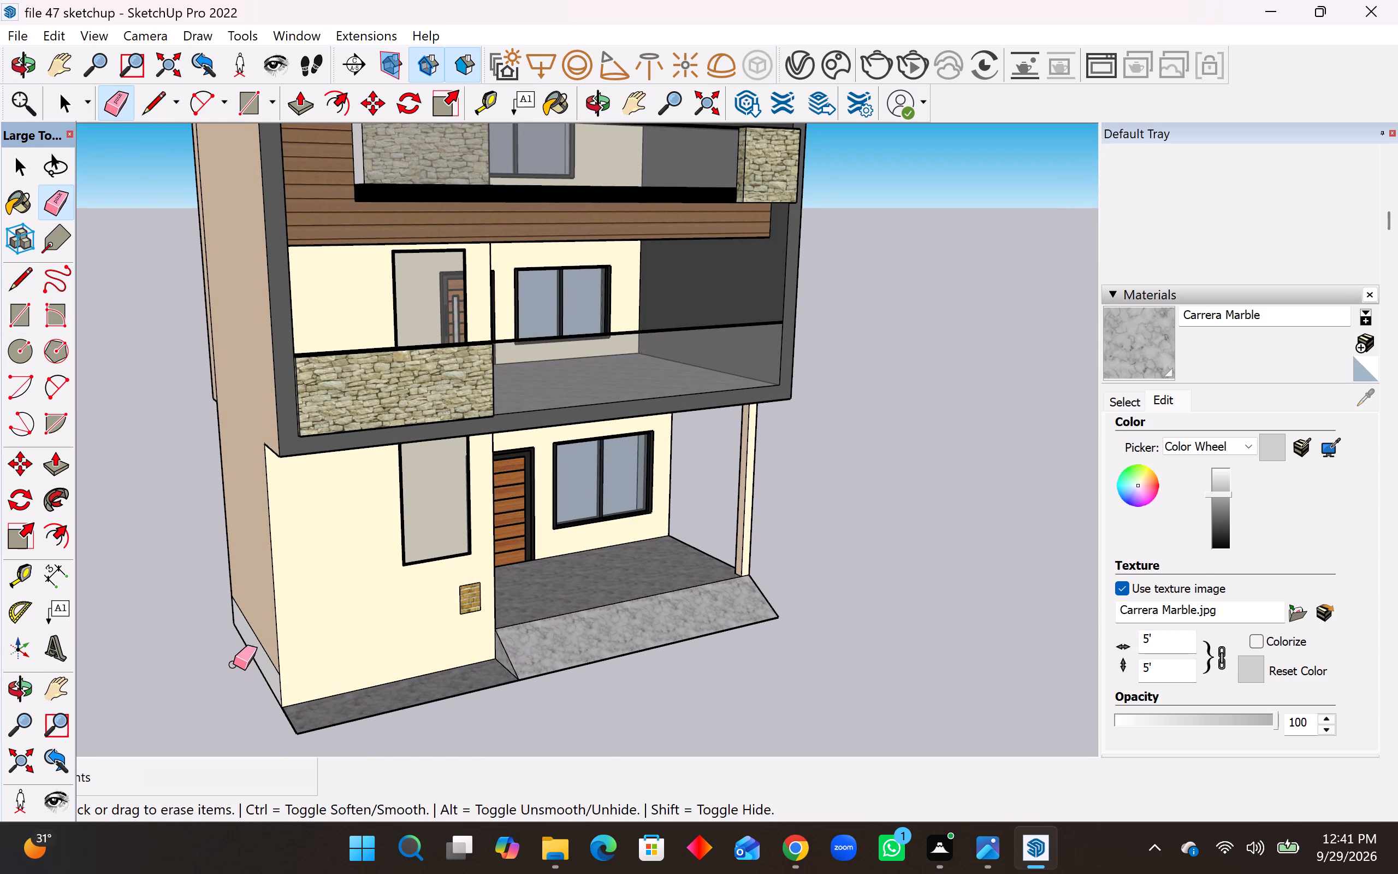
pyautogui.click(260, 645)
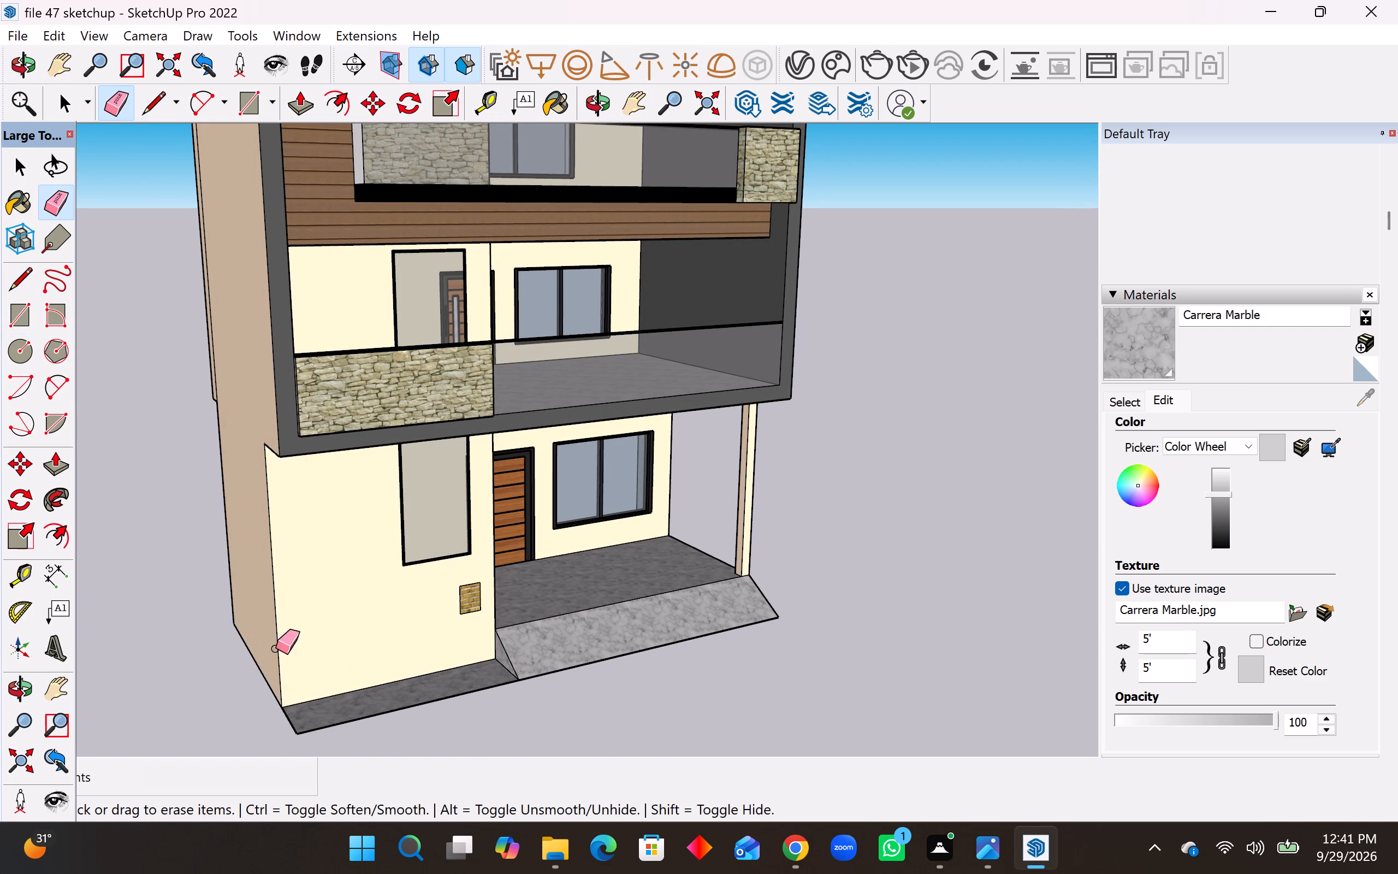
# Erase the edge between the ramp's outer side triangle and the house's side wall, and the short line at the porch column's foot.
pyautogui.moveTo(348, 720); pyautogui.dragTo(39, 716, button='middle')
pyautogui.moveTo(609, 641); pyautogui.dragTo(452, 640, button='middle')
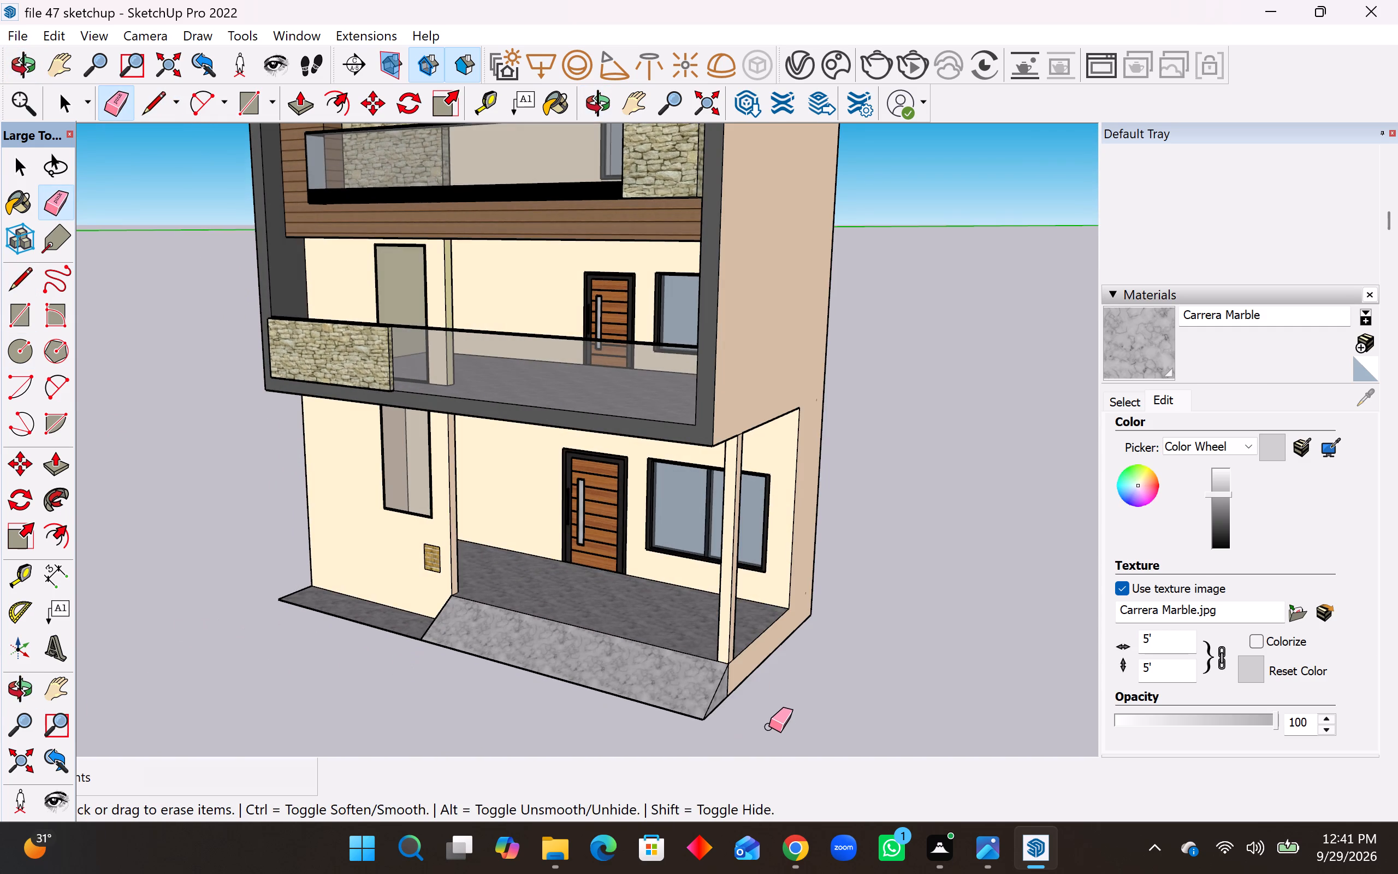
pyautogui.scroll(5, 766, 708)
pyautogui.click(684, 682)
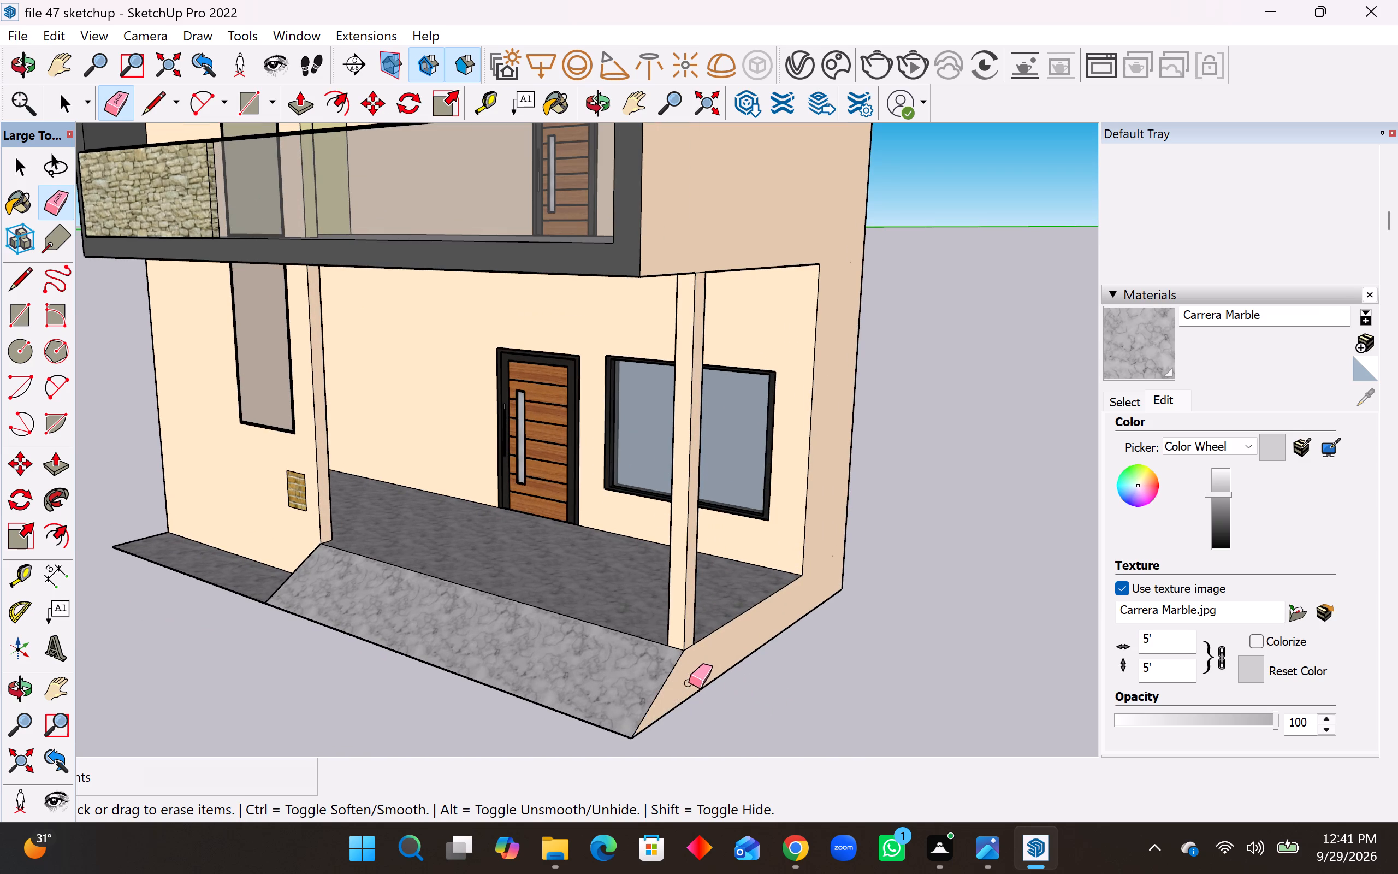
pyautogui.moveTo(662, 698); pyautogui.dragTo(989, 657, button='middle')
pyautogui.scroll(-3, 972, 659)
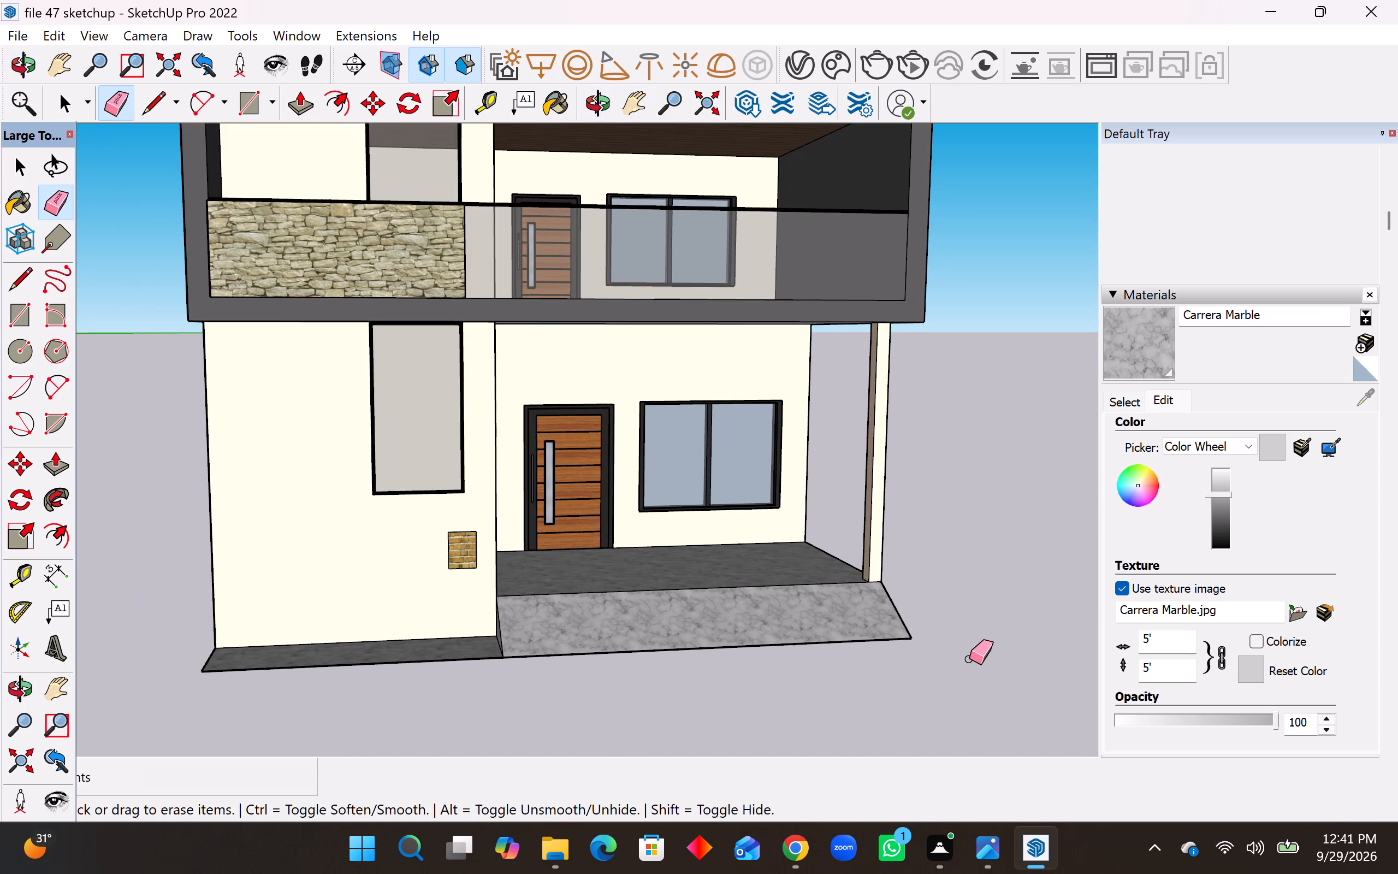
pyautogui.moveTo(836, 591); pyautogui.dragTo(324, 657, button='middle')
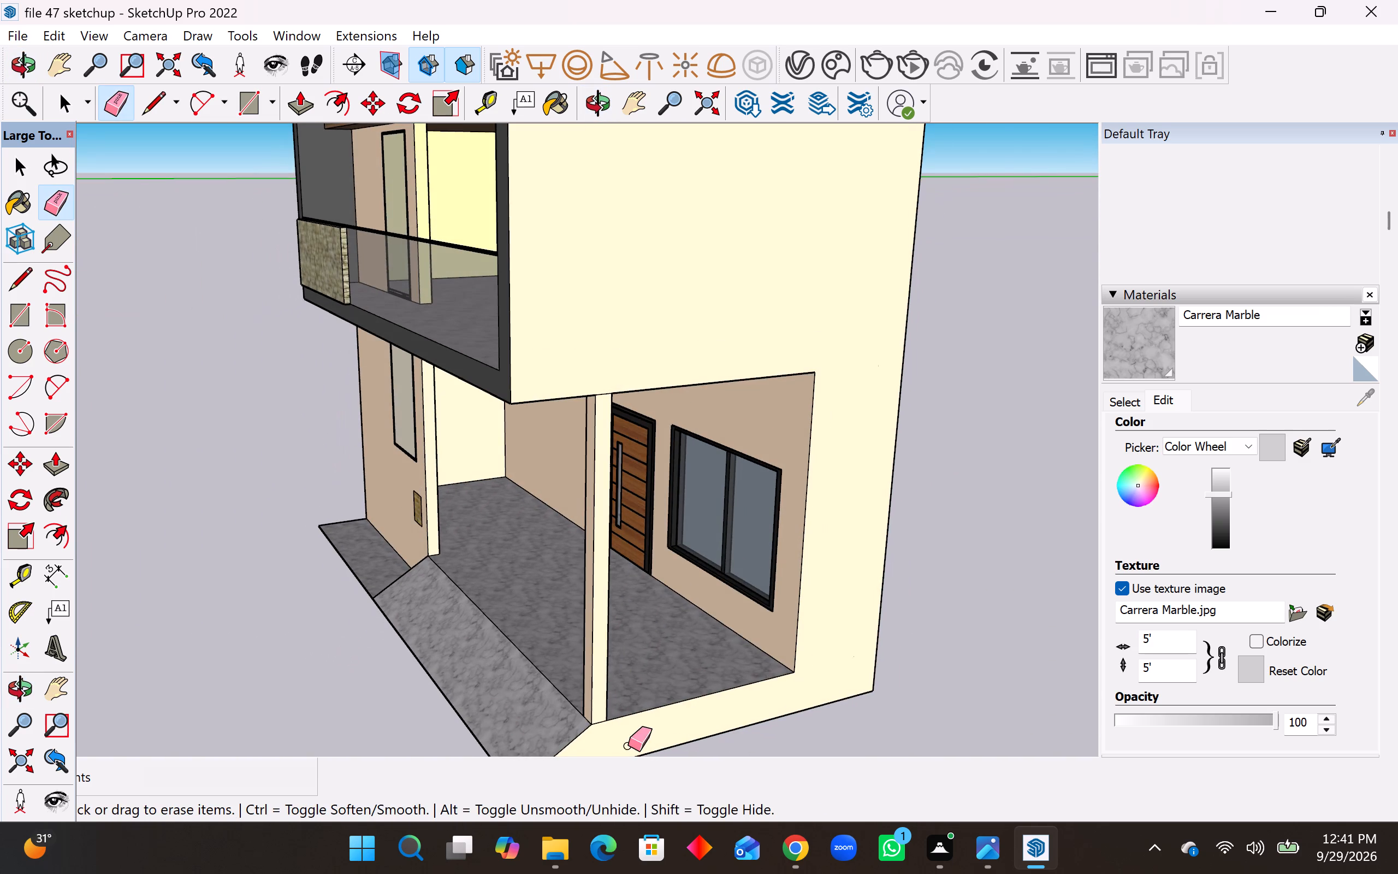
pyautogui.scroll(5, 628, 746)
pyautogui.click(585, 710)
# Examine the house's front elevation and the ramp from the front and from above.
pyautogui.moveTo(432, 767); pyautogui.dragTo(653, 693, button='middle')
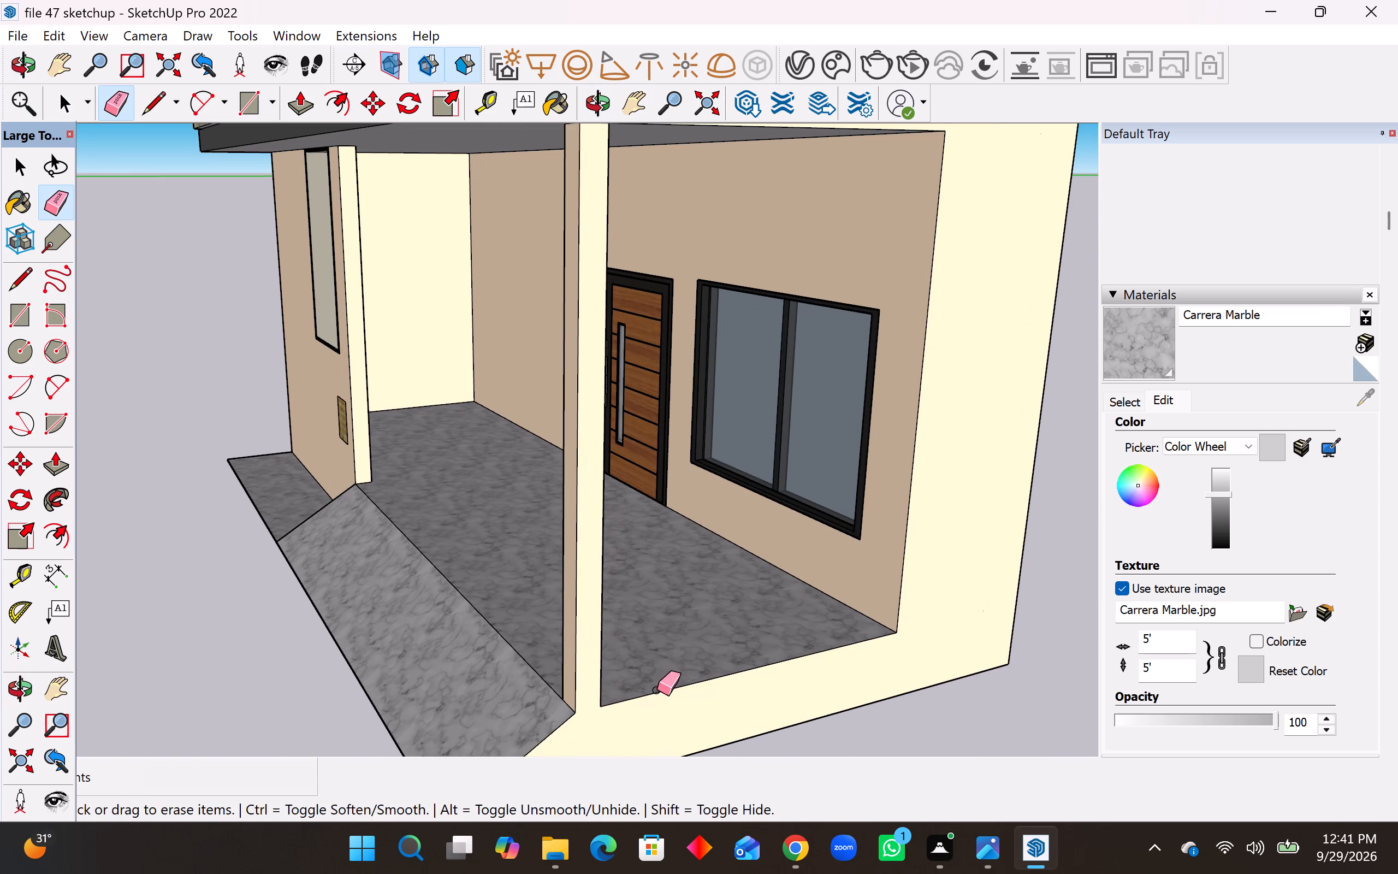
pyautogui.moveTo(525, 655); pyautogui.dragTo(876, 665, button='middle')
pyautogui.scroll(-8, 814, 624)
pyautogui.moveTo(809, 634); pyautogui.dragTo(873, 641, button='middle')
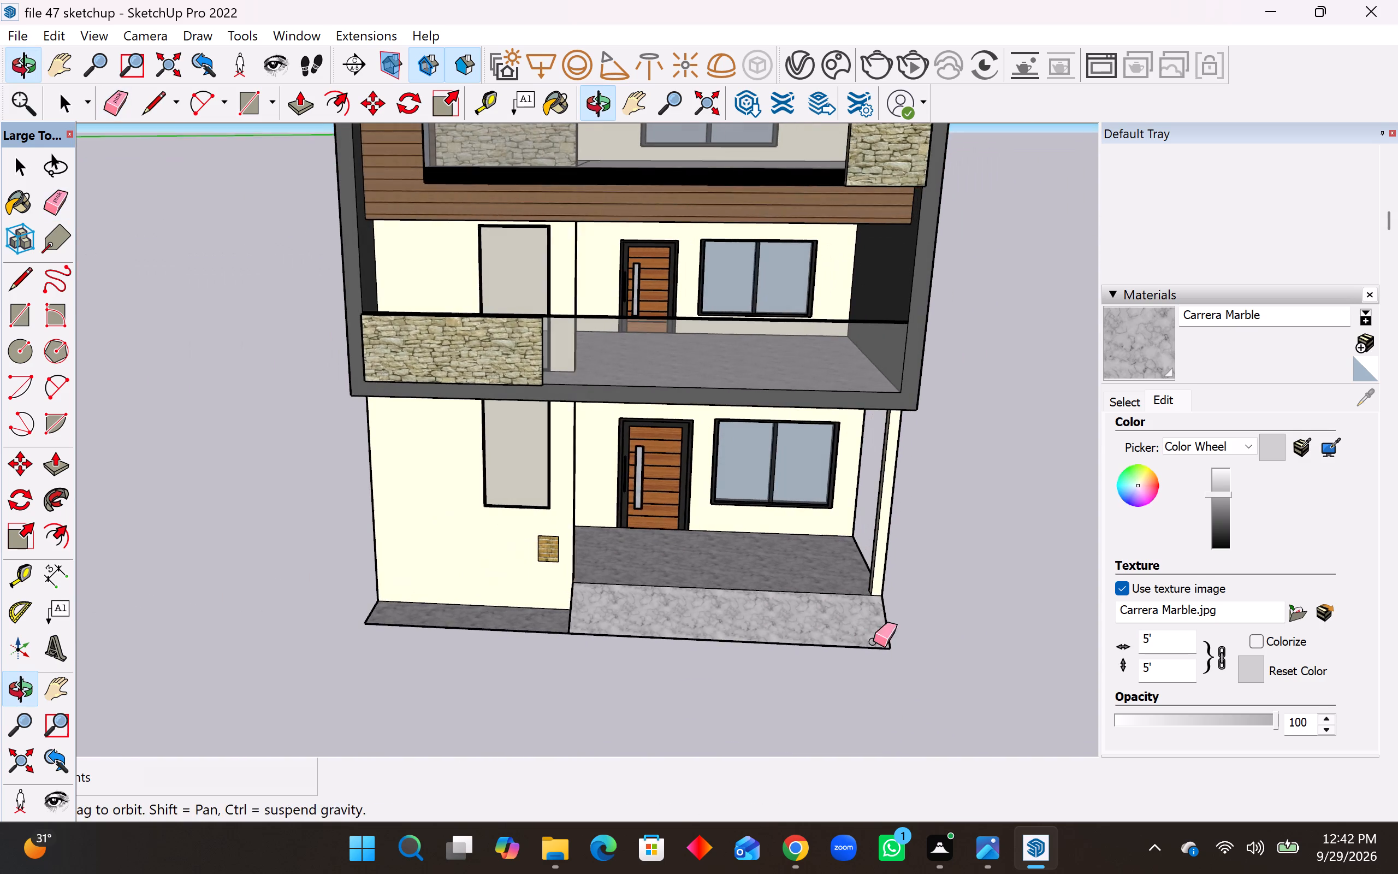
pyautogui.moveTo(873, 641); pyautogui.dragTo(873, 641, button='middle')
pyautogui.middleClick(873, 641)
pyautogui.scroll(-4, 765, 696)
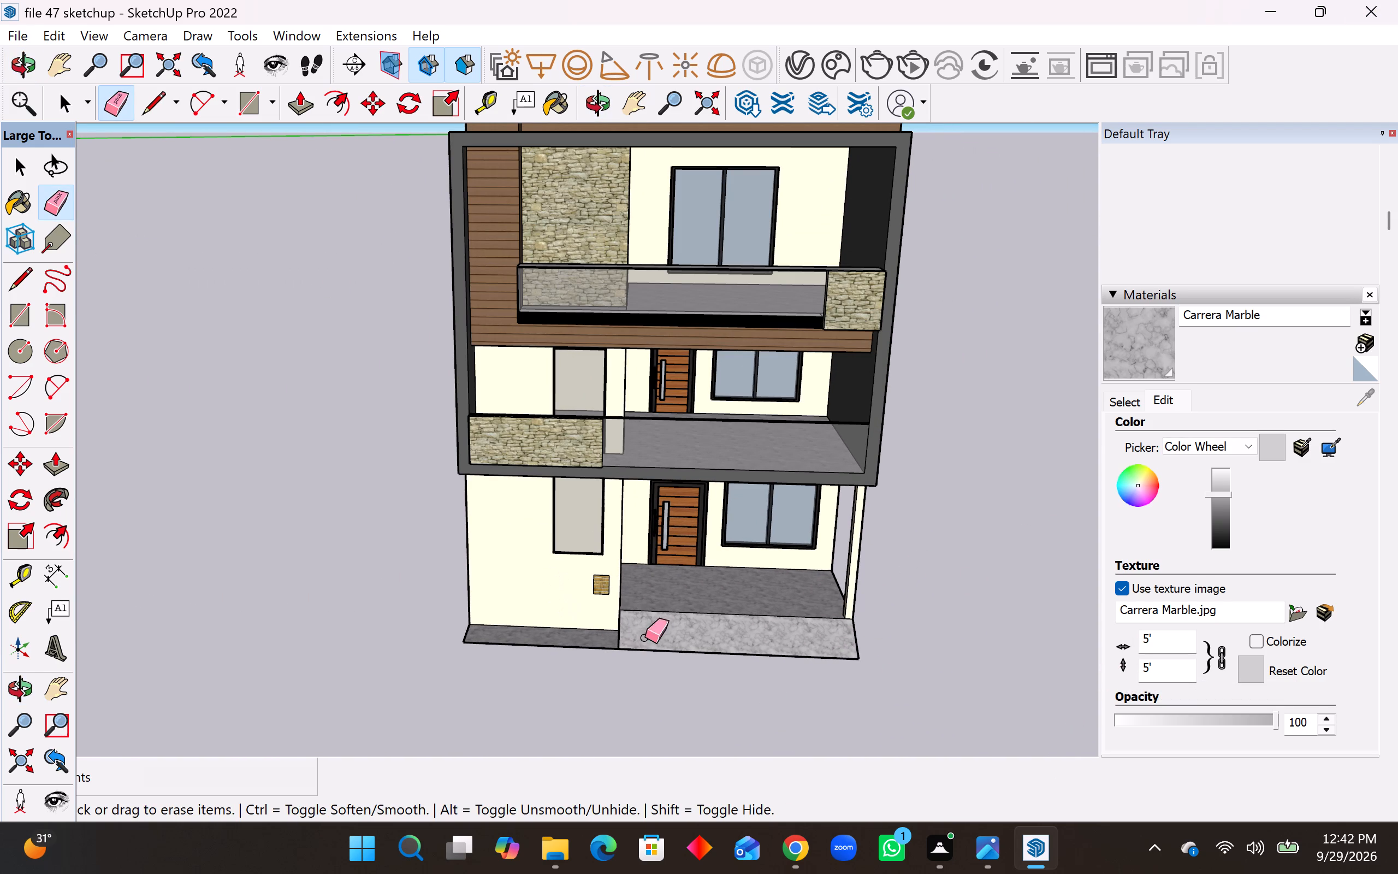
pyautogui.moveTo(647, 635); pyautogui.dragTo(672, 578, button='middle')
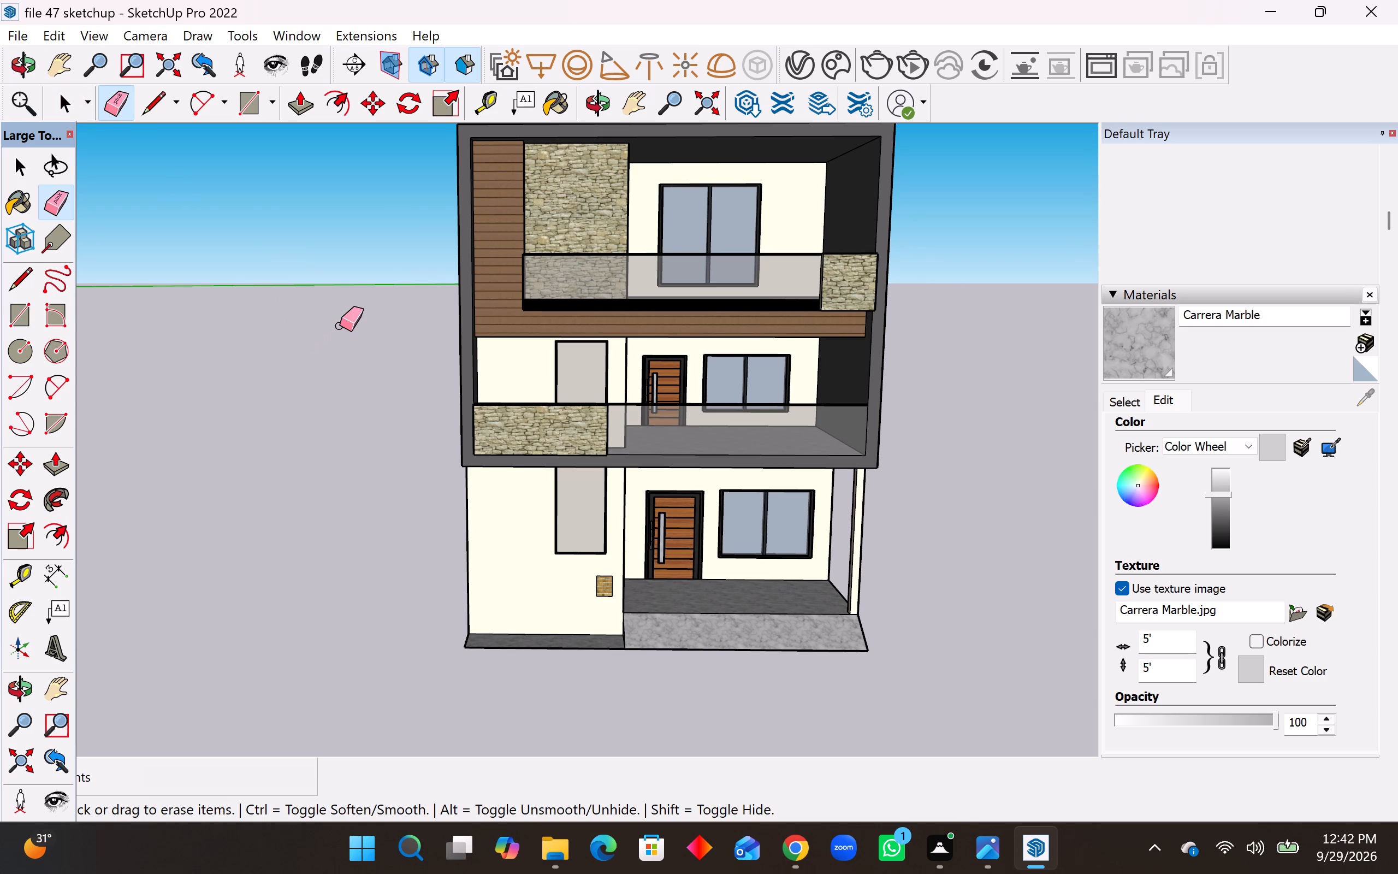
# Switch to Chrome and search 3D Warehouse for "main gate".
pyautogui.click(778, 841)
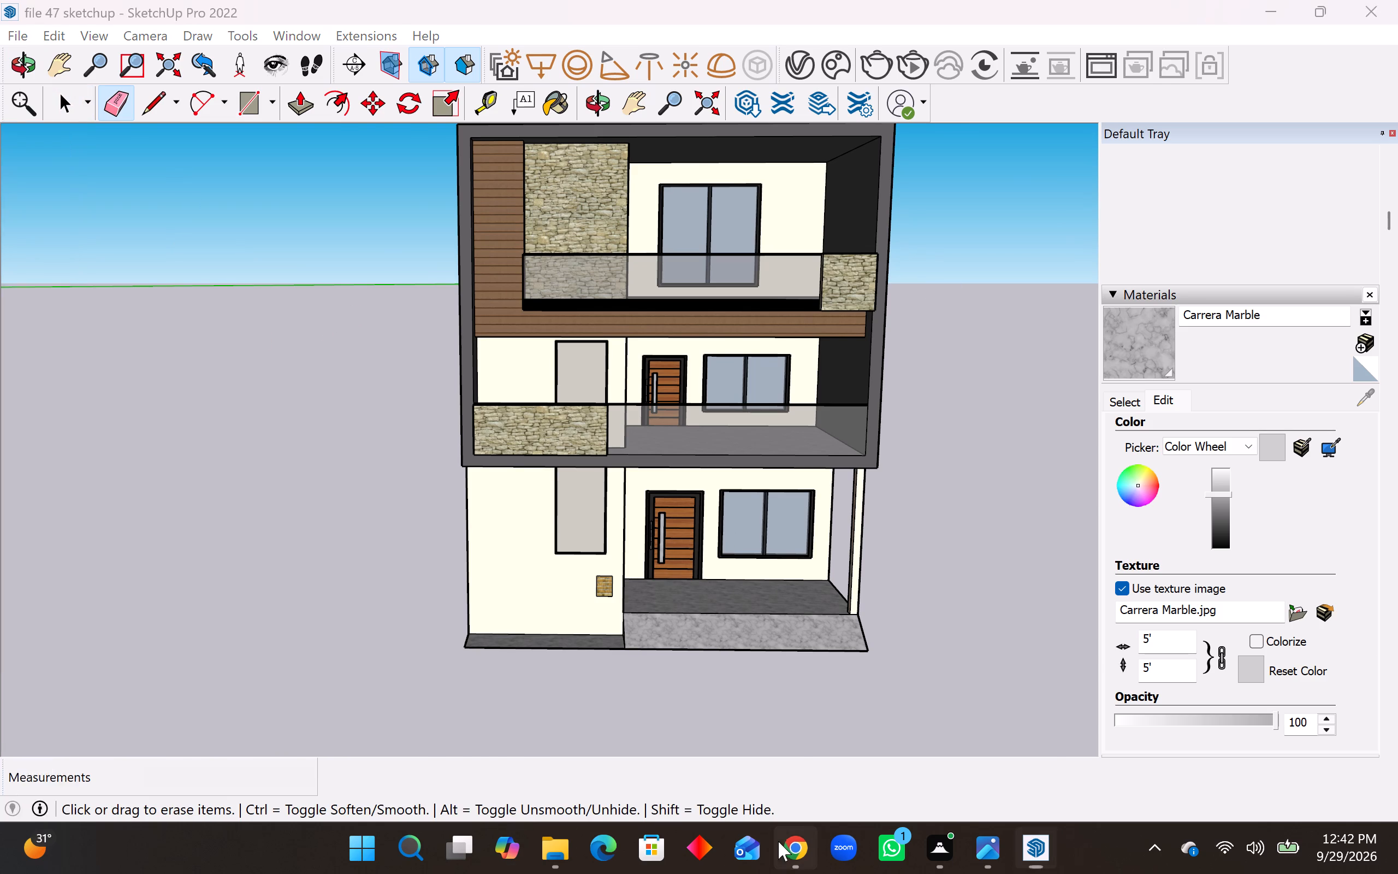
pyautogui.click(883, 238)
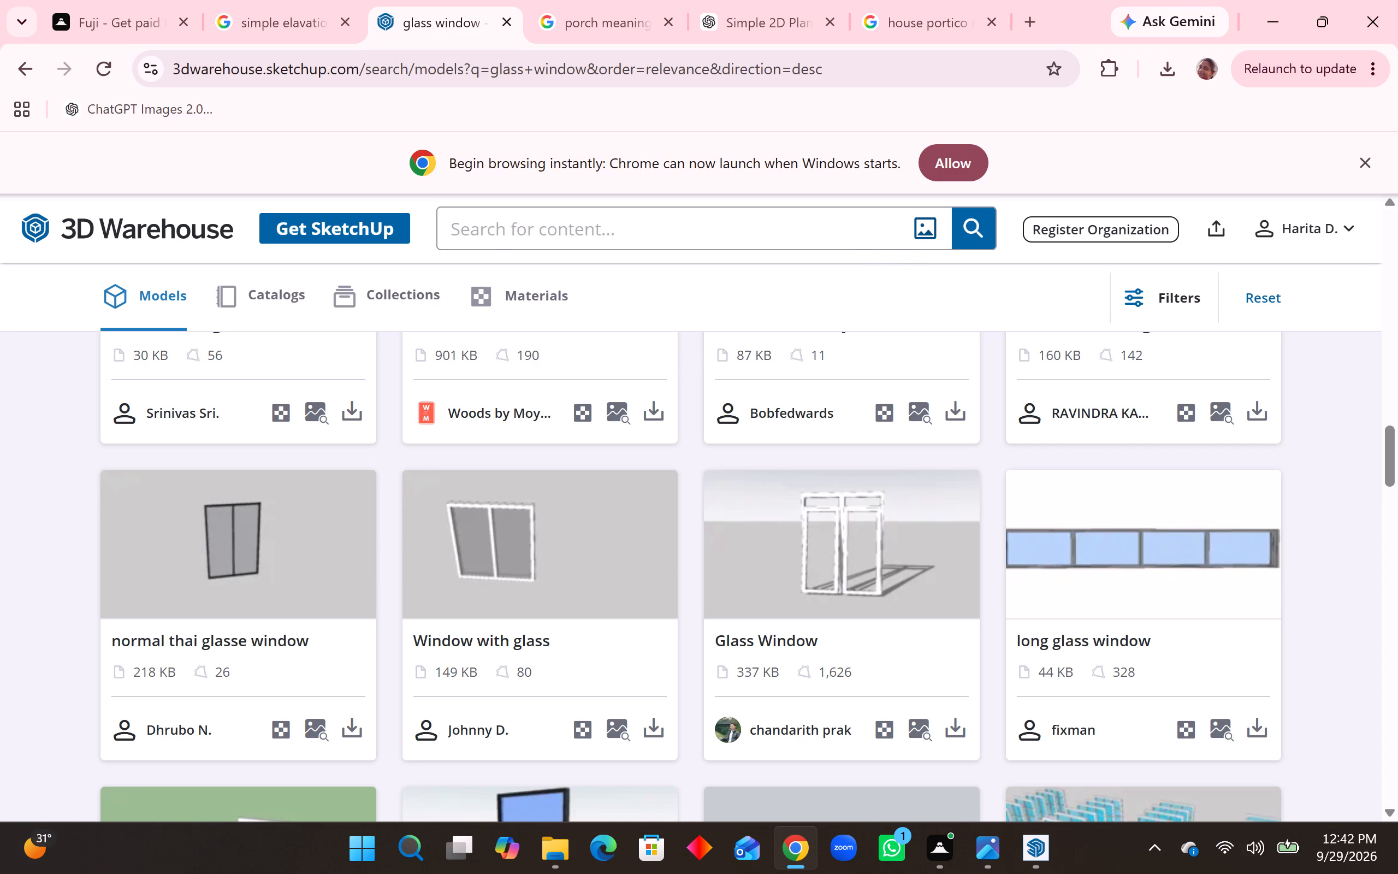
pyautogui.write('IN')
pyautogui.press('space')
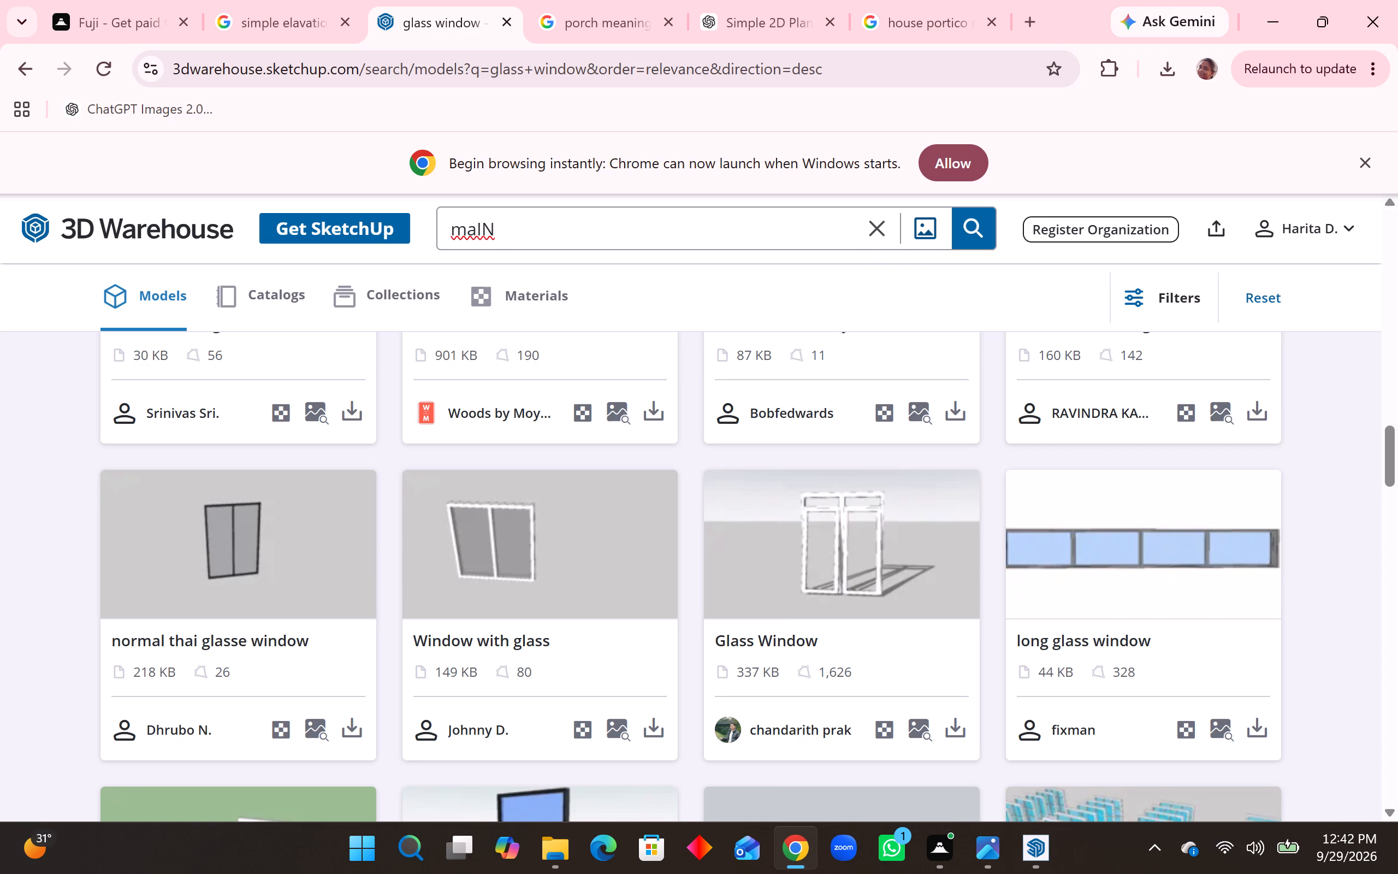
pyautogui.press('BackSpace')
pyautogui.press('BackSpace')
pyautogui.press('BackSpace')
pyautogui.write('in gate')
pyautogui.press('Return')
# Browse the gate models and download the 486 KB main gate with vertical brown and grey panels as a SketchUp file.
pyautogui.scroll(7, 473, 625)
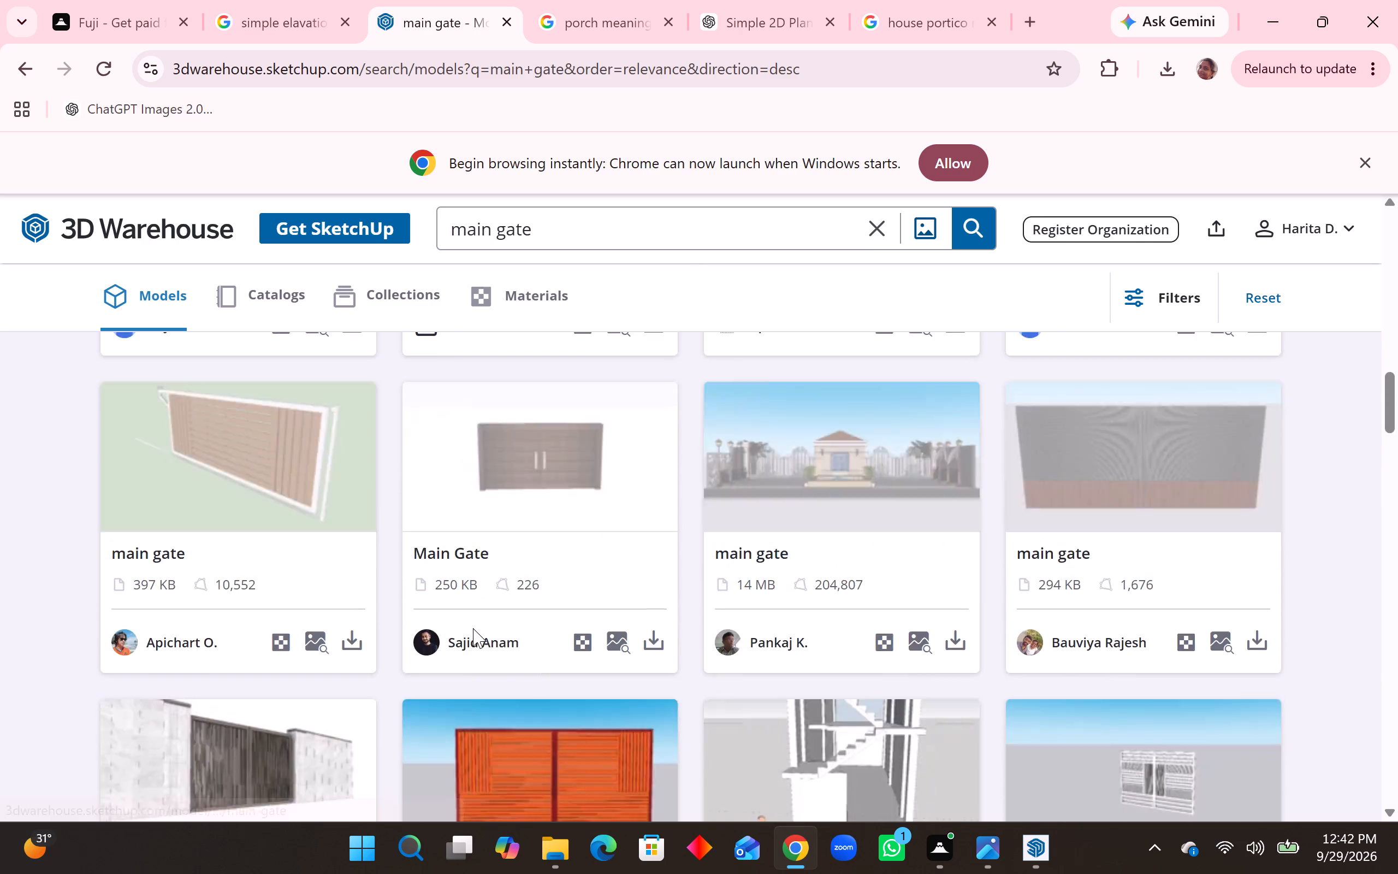
pyautogui.scroll(18, 473, 628)
pyautogui.scroll(-2, 493, 633)
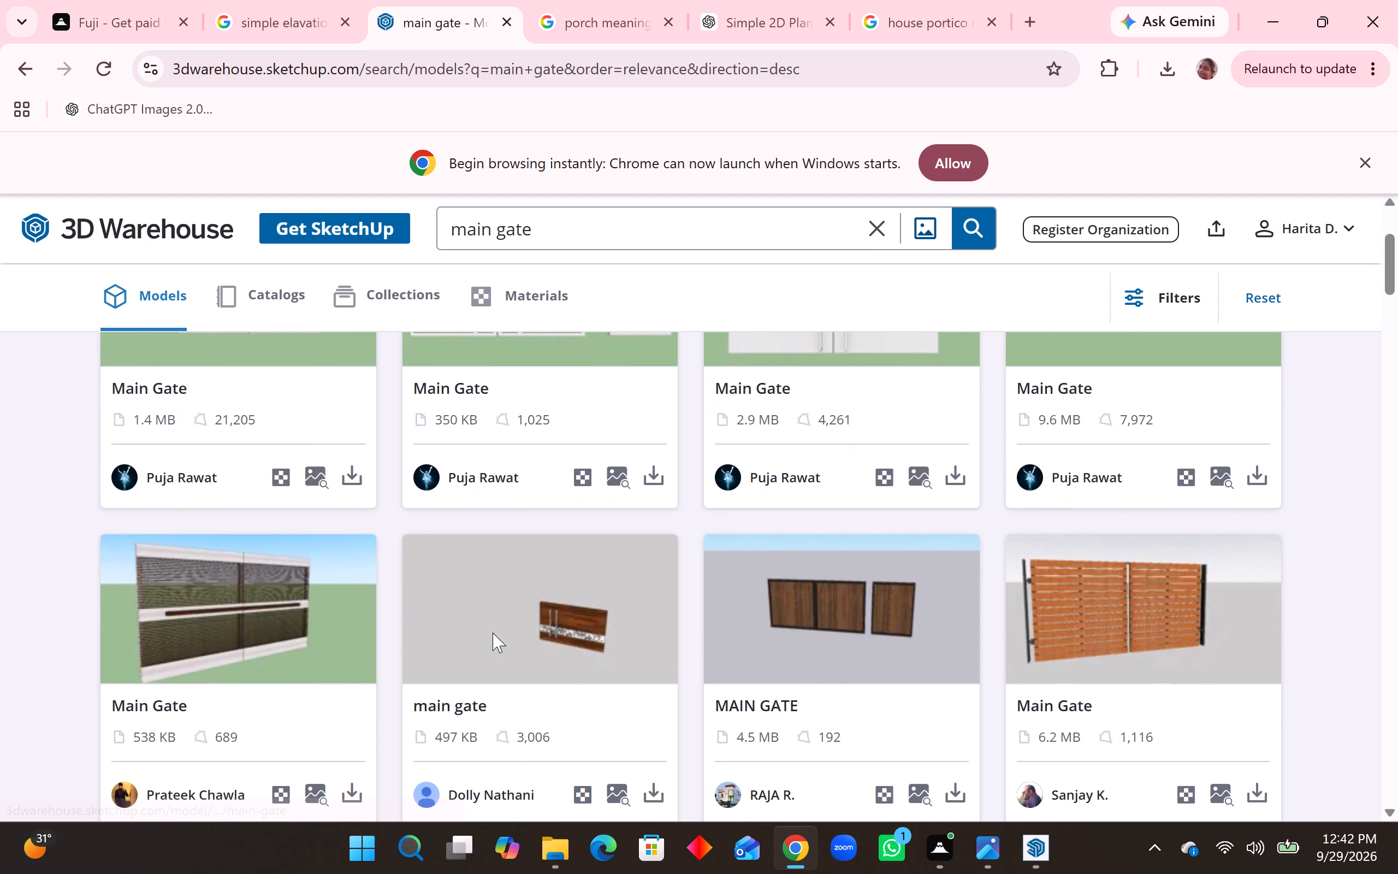
pyautogui.scroll(-4, 493, 633)
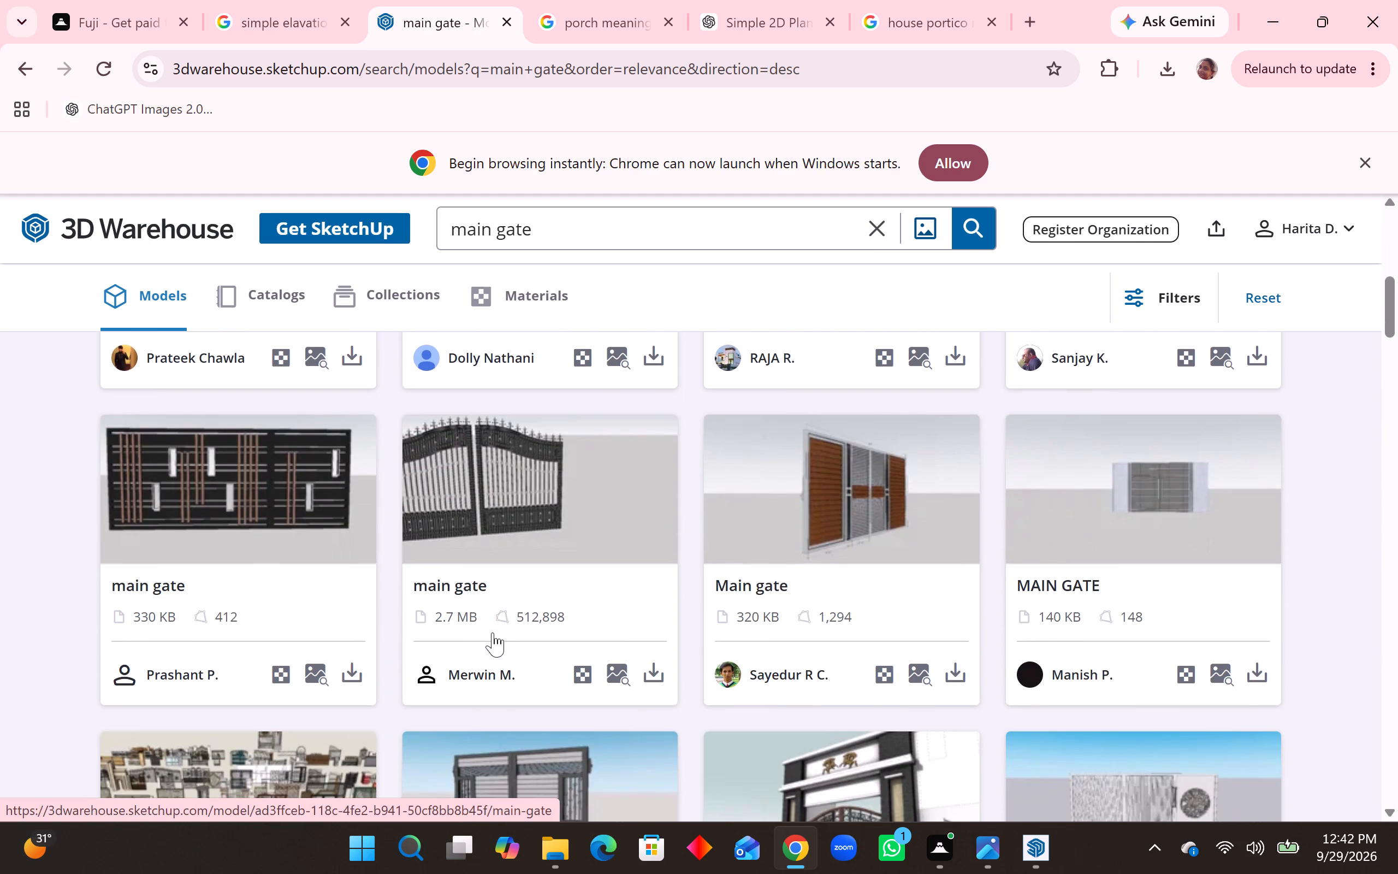
pyautogui.scroll(-2, 493, 633)
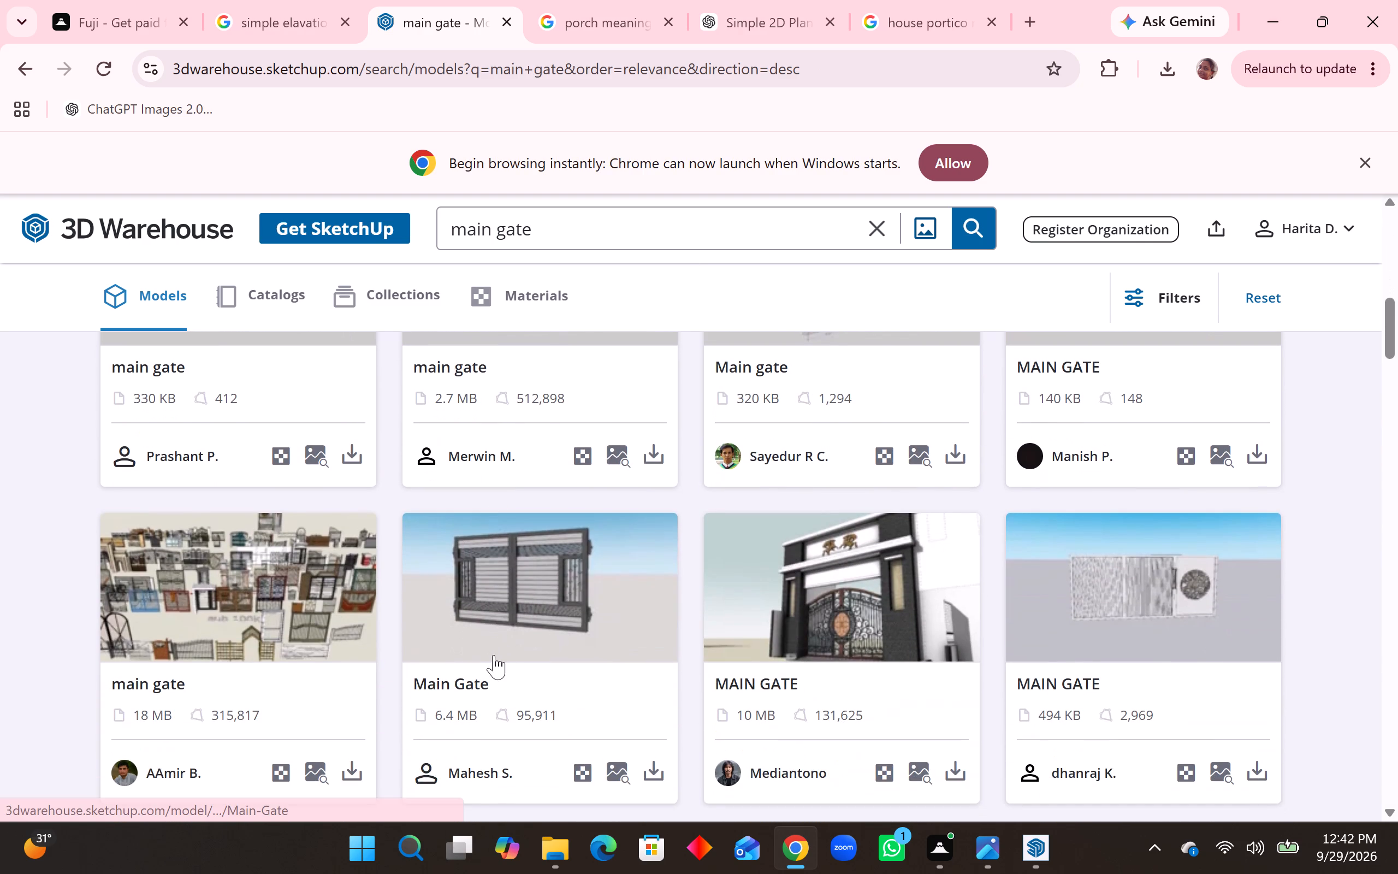
pyautogui.scroll(-3, 494, 655)
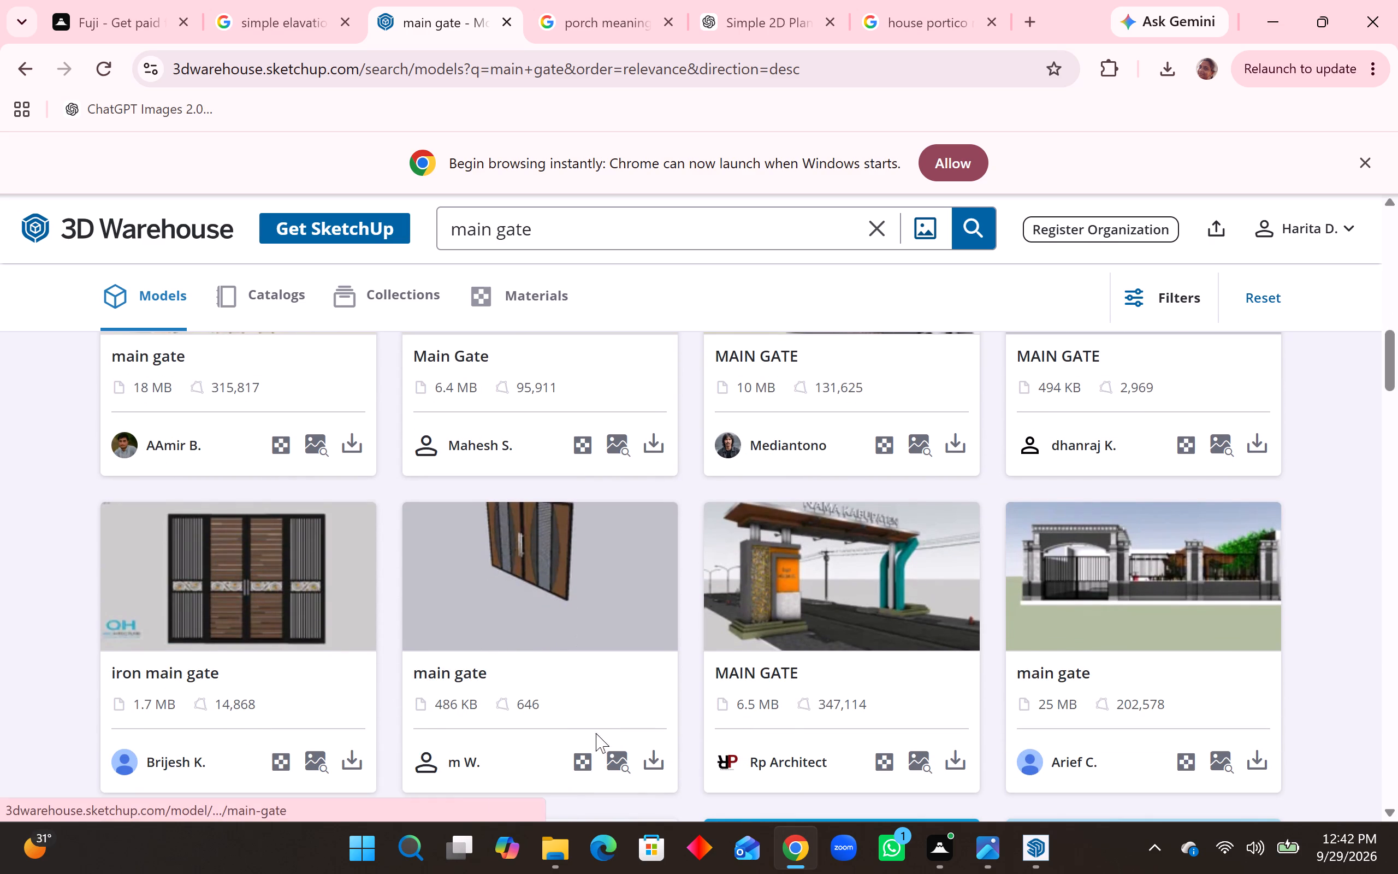
pyautogui.click(658, 761)
pyautogui.click(681, 576)
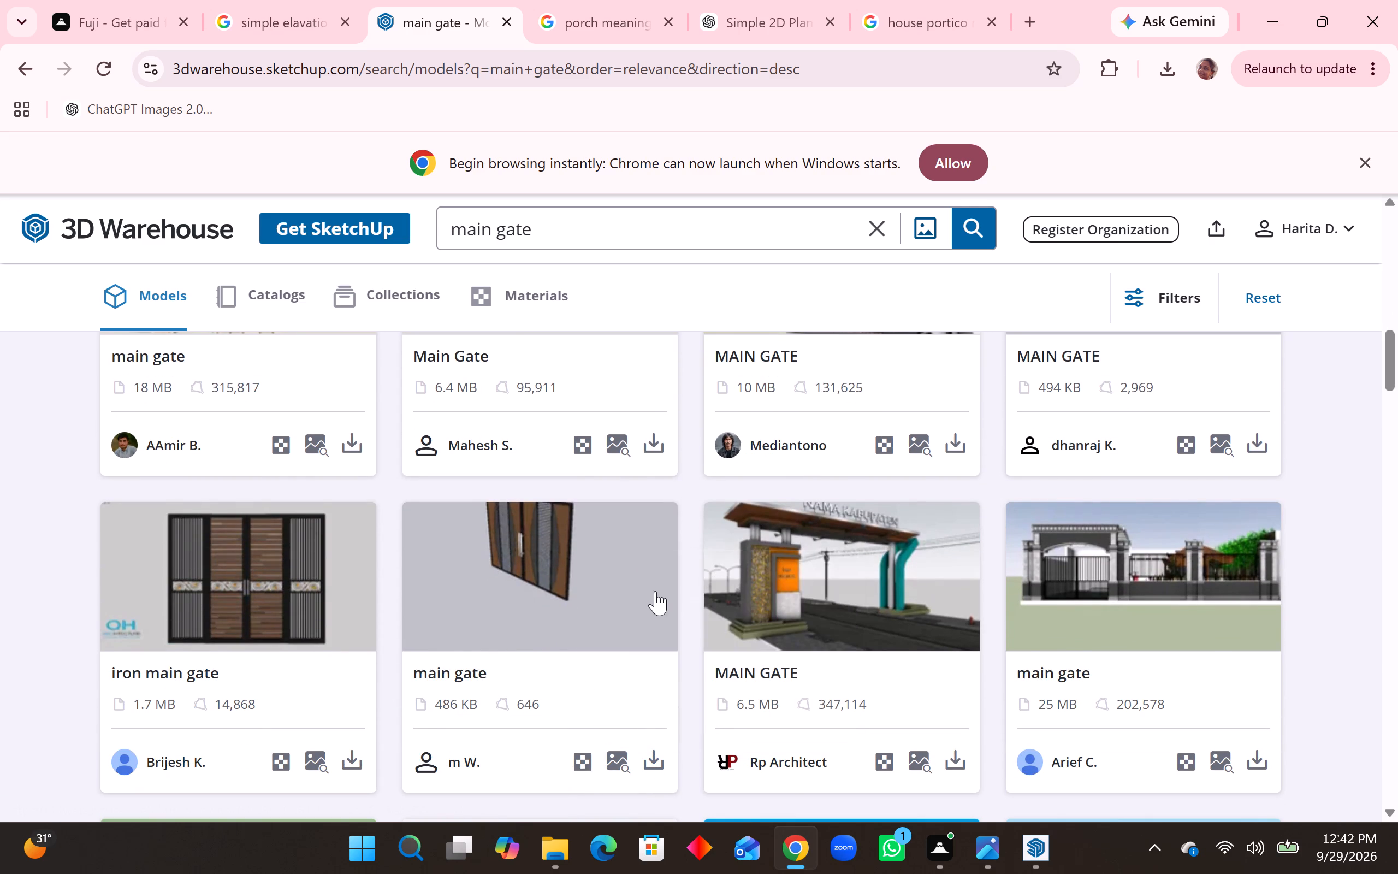
# Look through further main gate models in the search results.
pyautogui.scroll(-7, 647, 600)
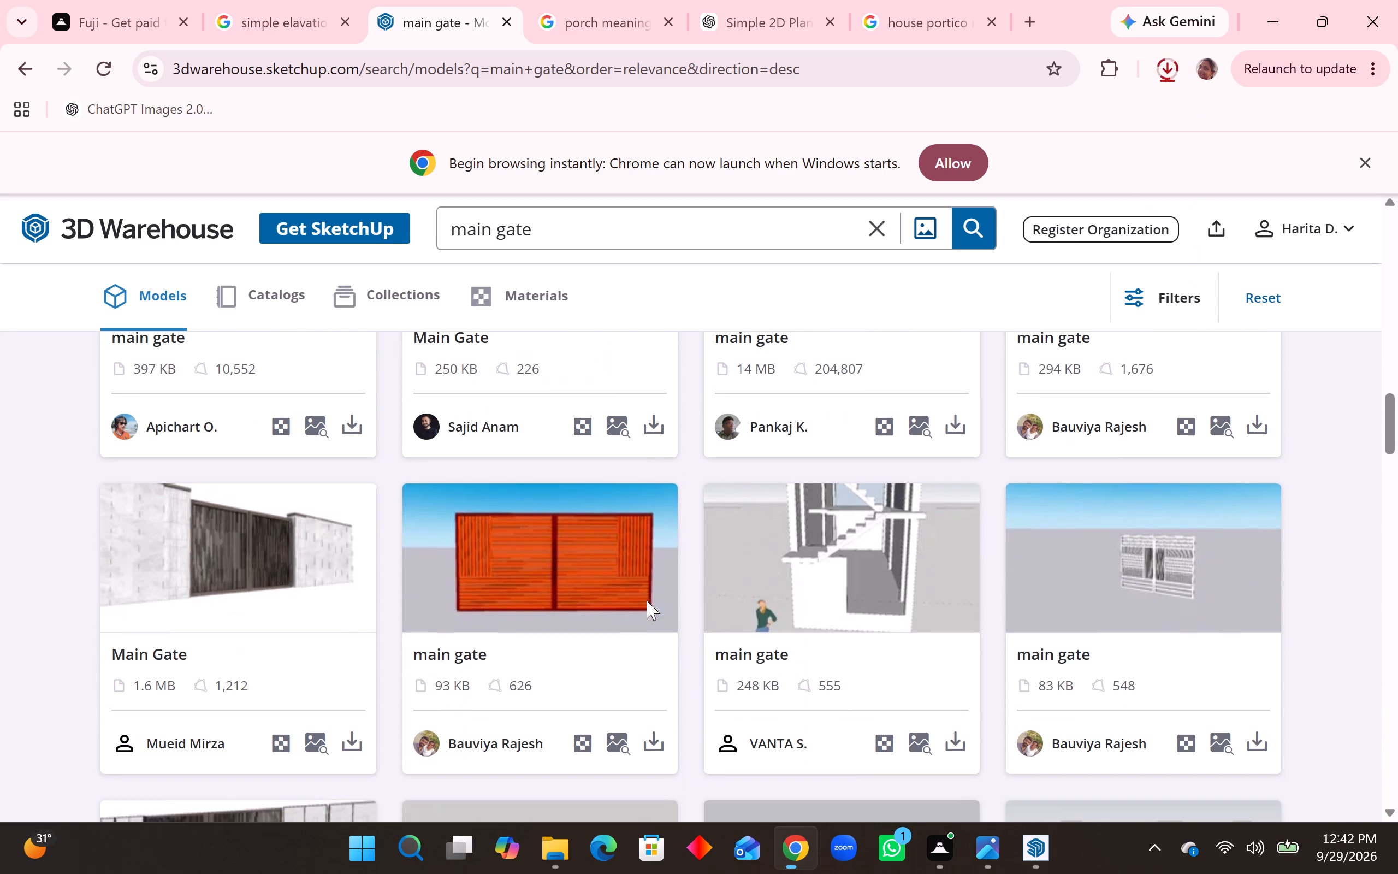
pyautogui.scroll(-13, 647, 600)
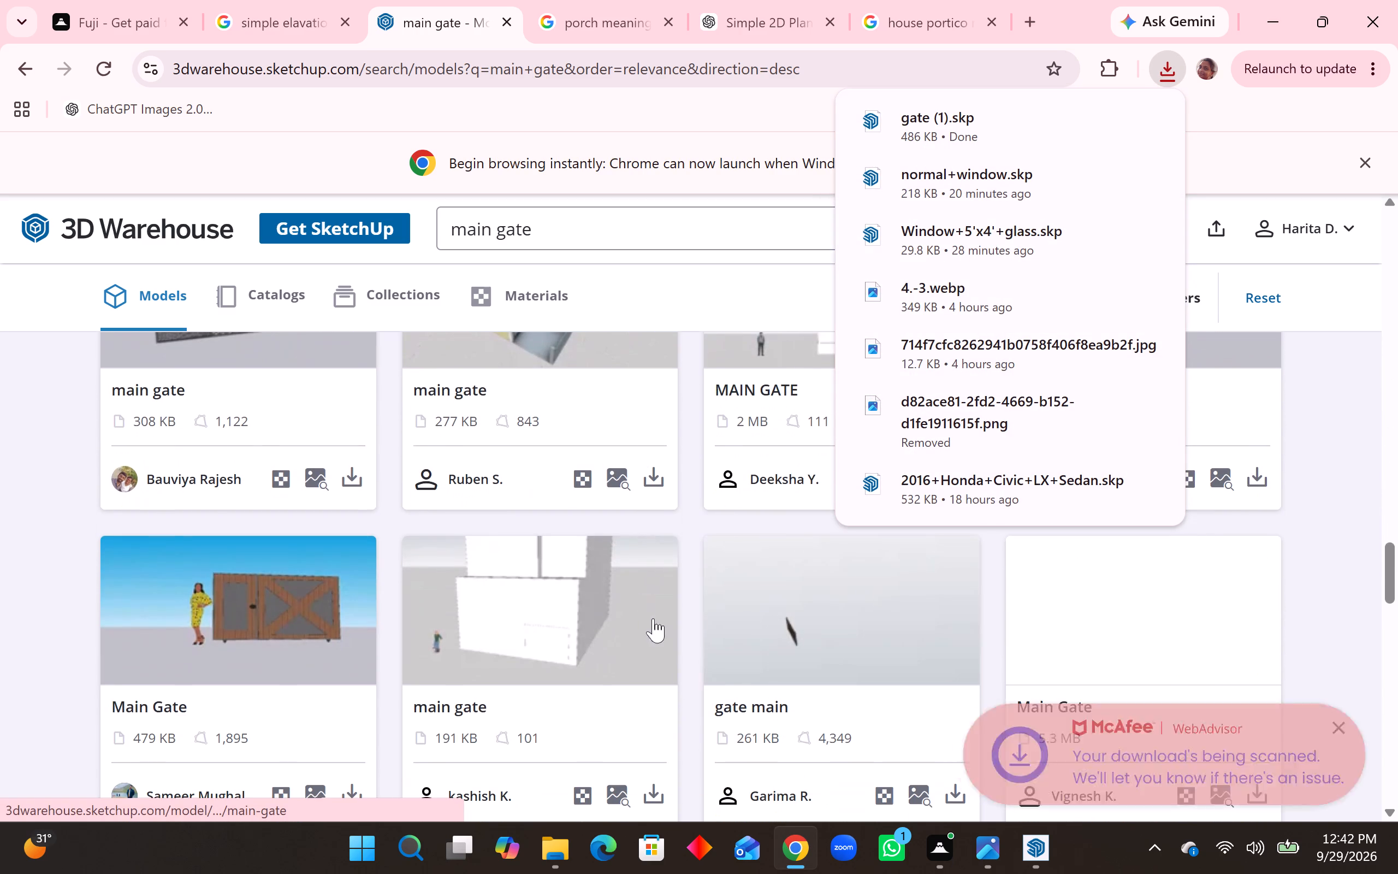
# Switch to SketchUp, import the downloaded gate (1) model and place it on the ground beside the house's porch.
pyautogui.click(1039, 853)
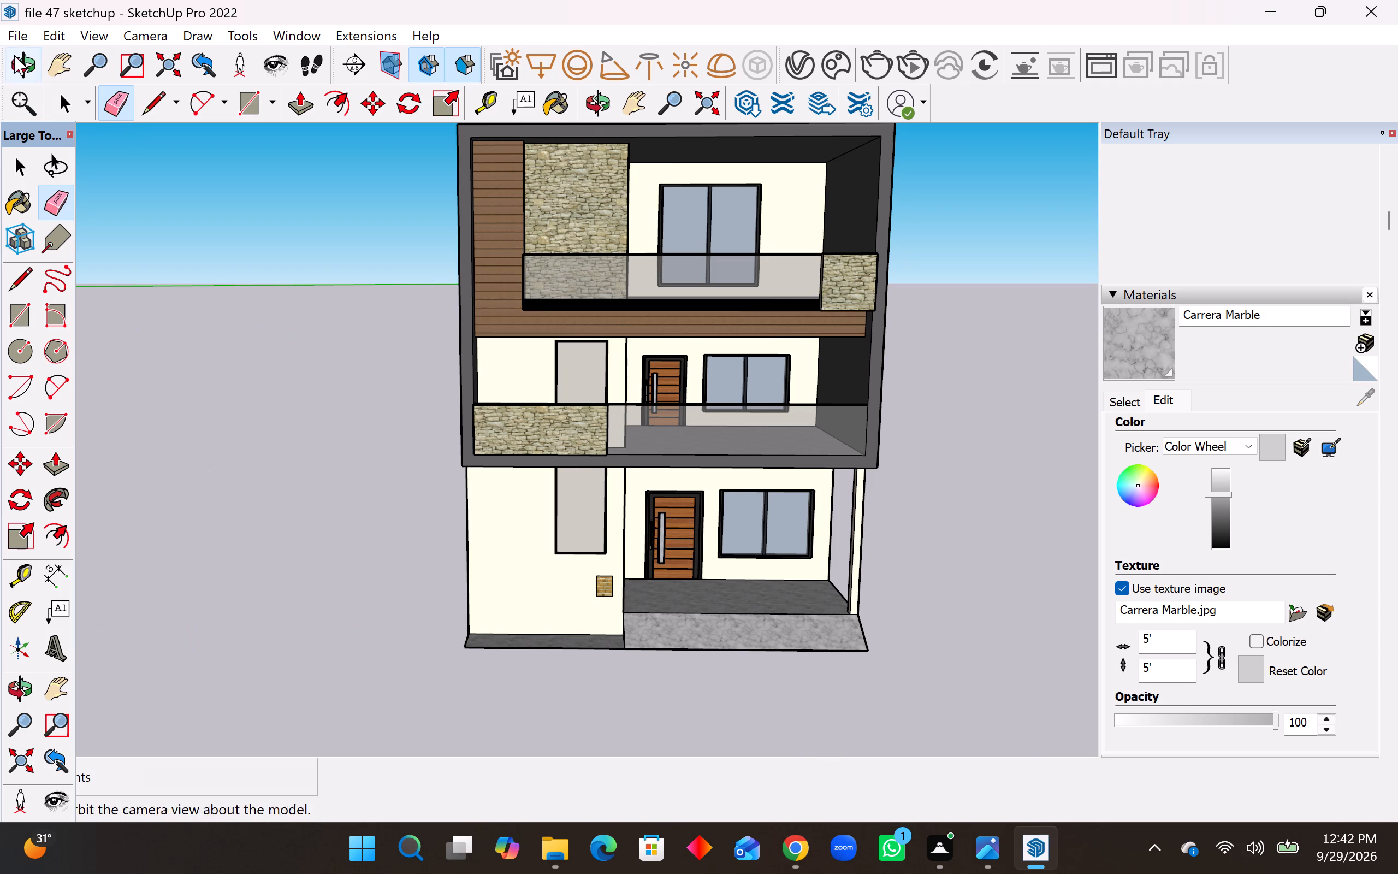
pyautogui.click(13, 31)
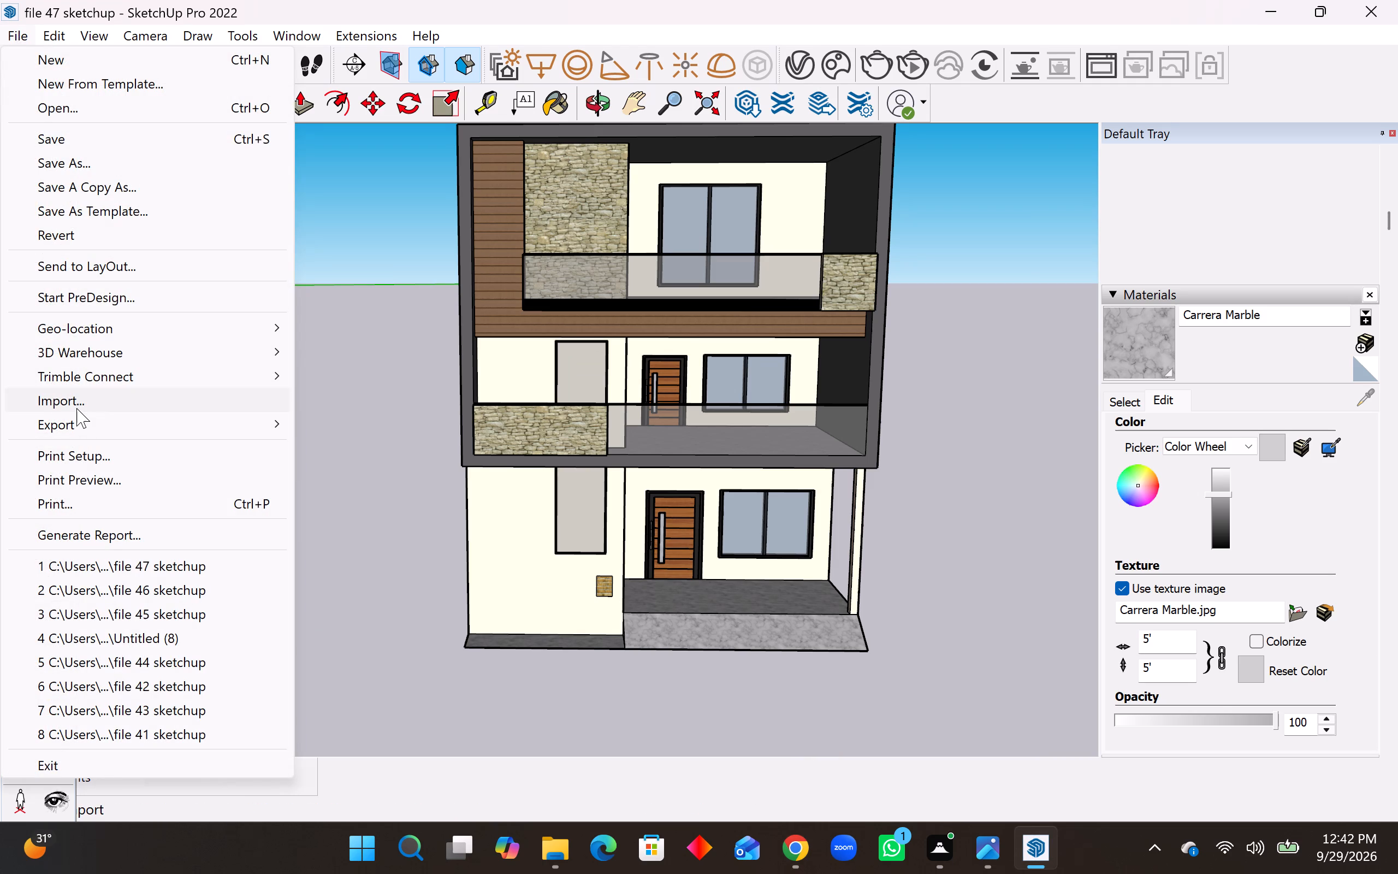
pyautogui.click(76, 408)
pyautogui.click(617, 312)
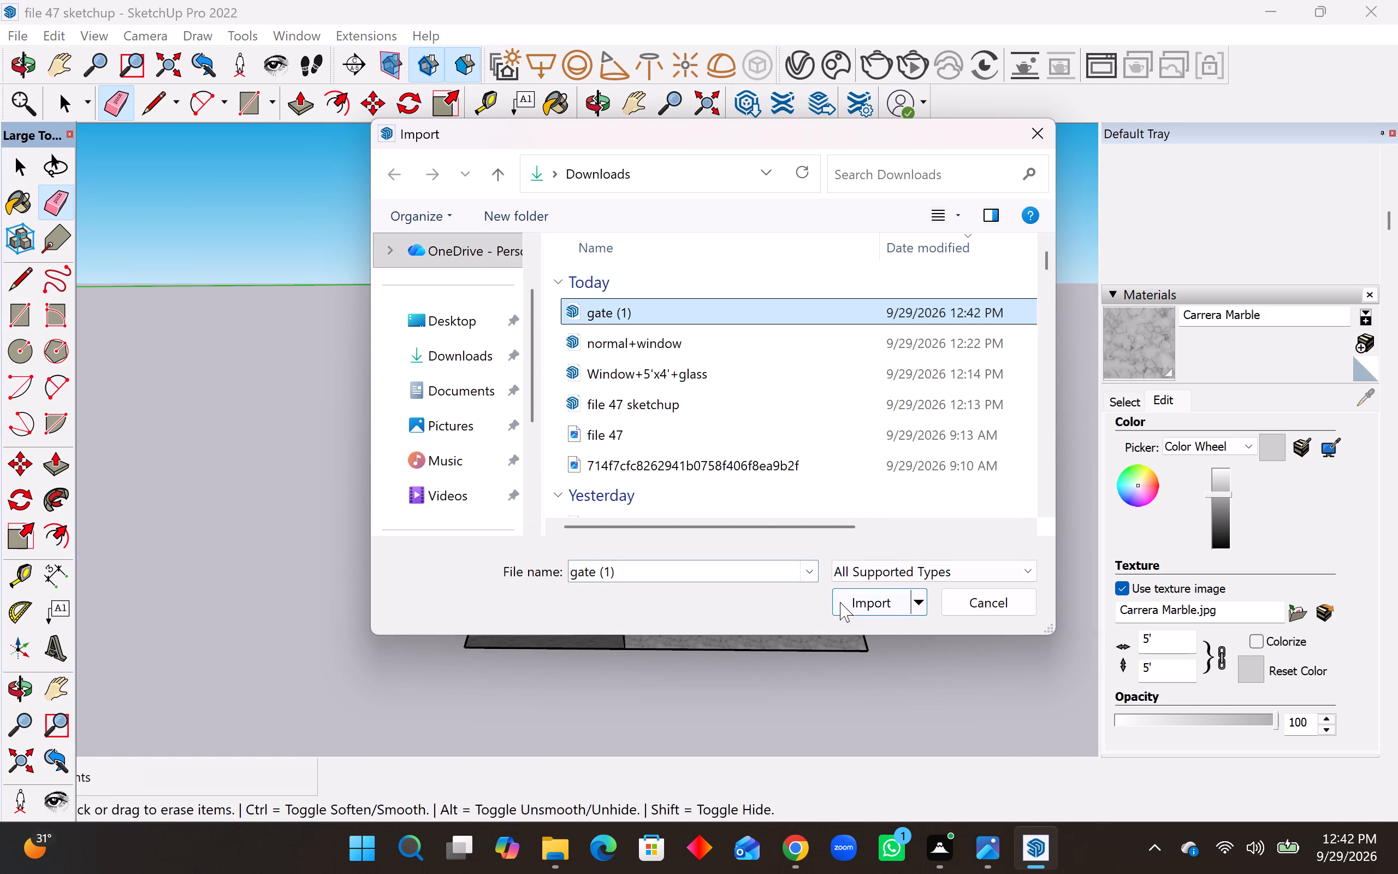
pyautogui.click(840, 602)
pyautogui.click(929, 281)
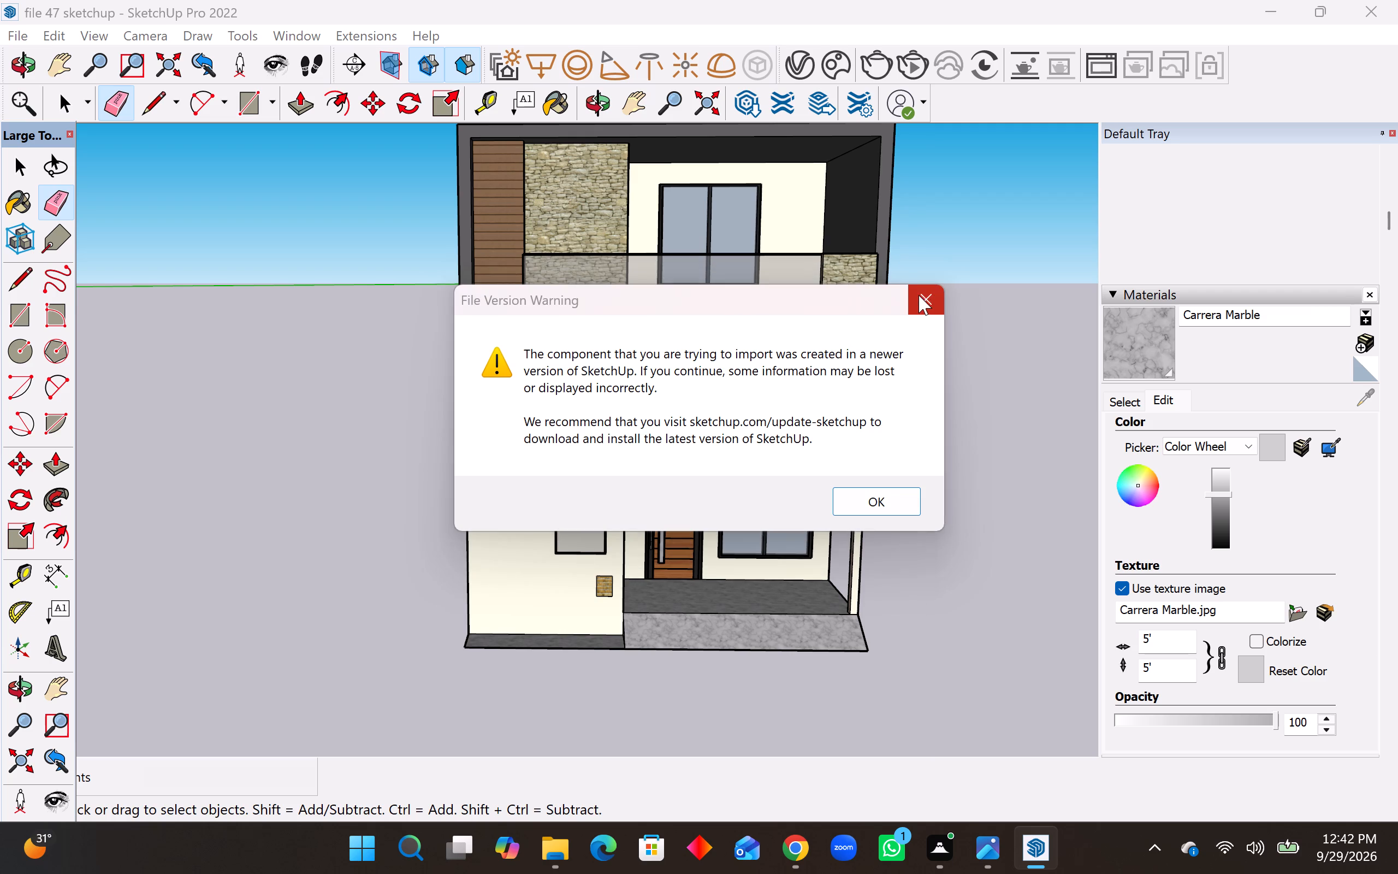
pyautogui.click(918, 296)
pyautogui.click(910, 608)
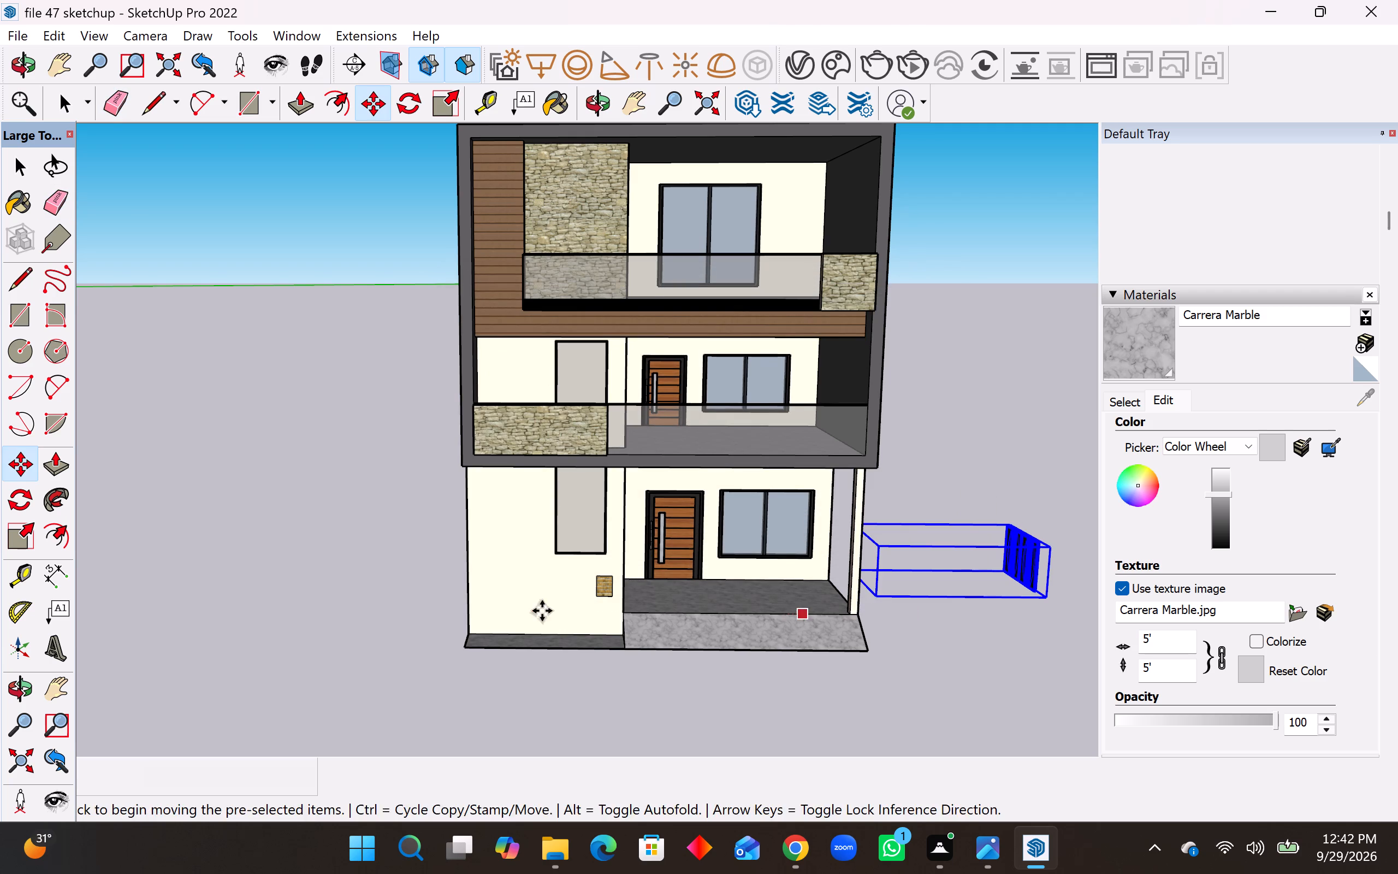
# Rotate the imported gate about the vertical axis so it faces forward, parallel to the house front.
pyautogui.click(10, 500)
pyautogui.scroll(-4, 0, 586)
pyautogui.scroll(-4, 111, 576)
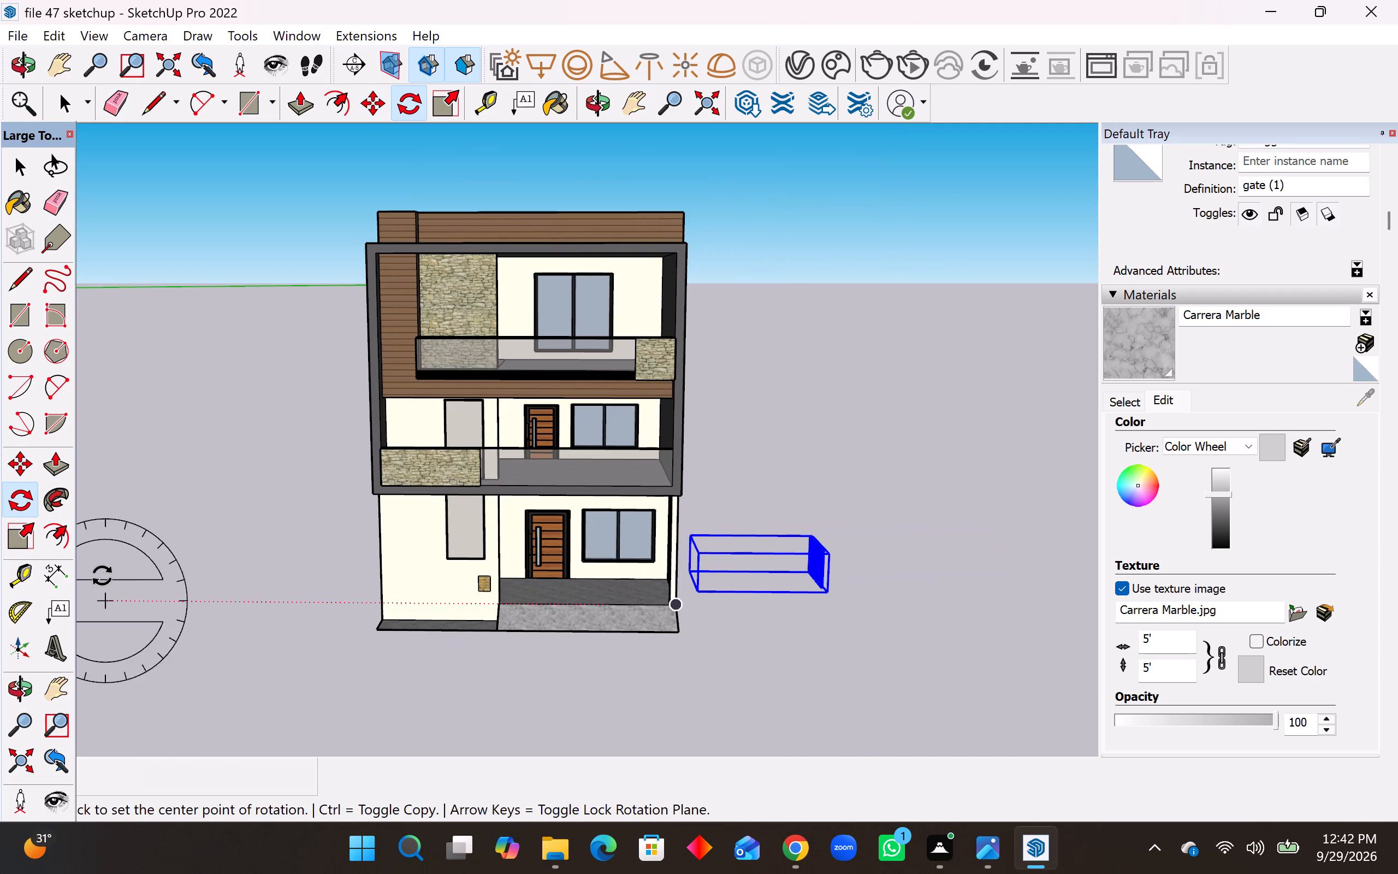
pyautogui.scroll(3, 937, 645)
pyautogui.moveTo(769, 608); pyautogui.dragTo(769, 612, button='middle')
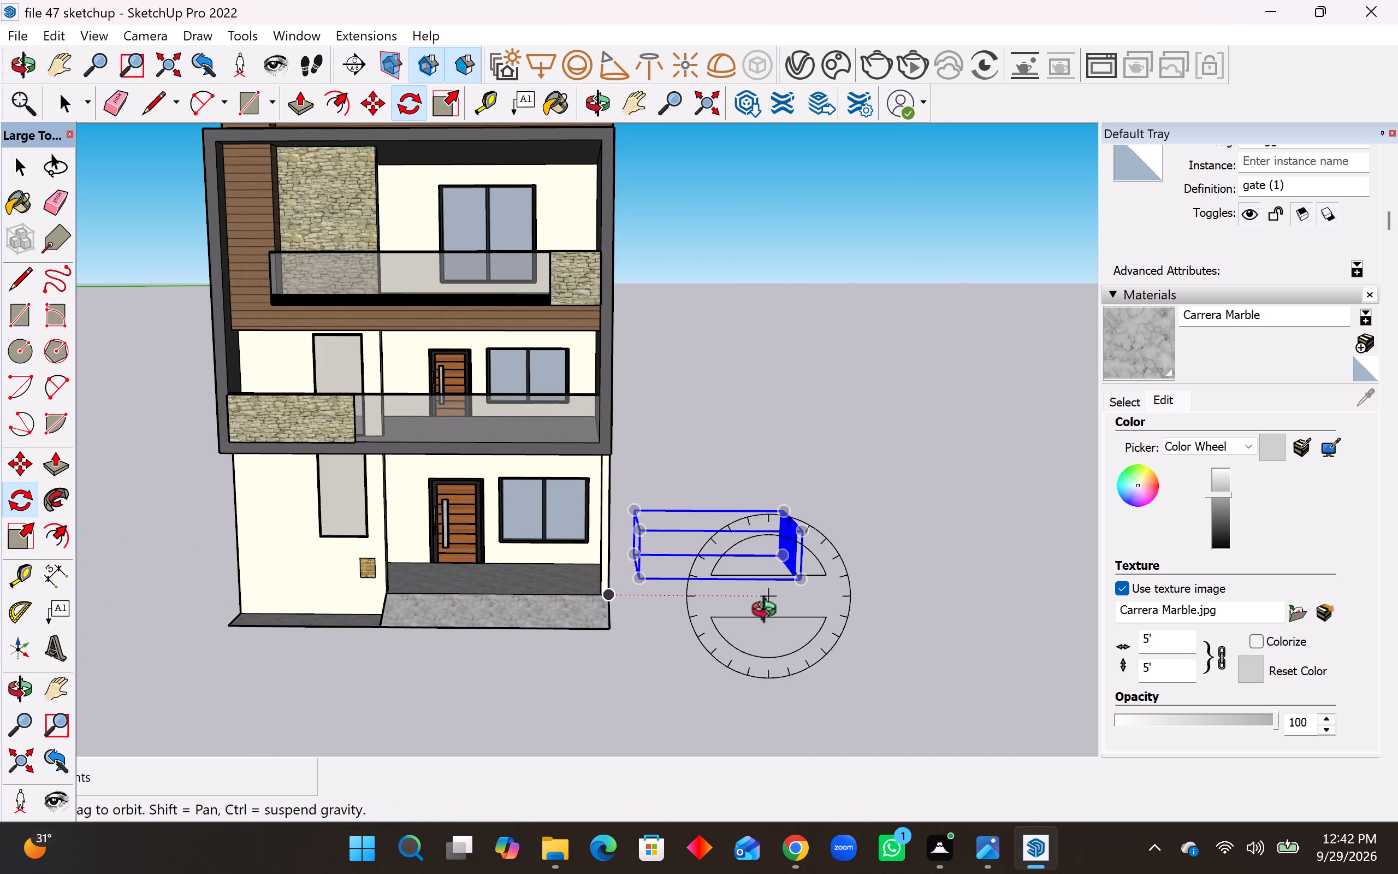
pyautogui.moveTo(769, 612); pyautogui.dragTo(769, 700, button='middle')
pyautogui.click(769, 624)
pyautogui.click(853, 621)
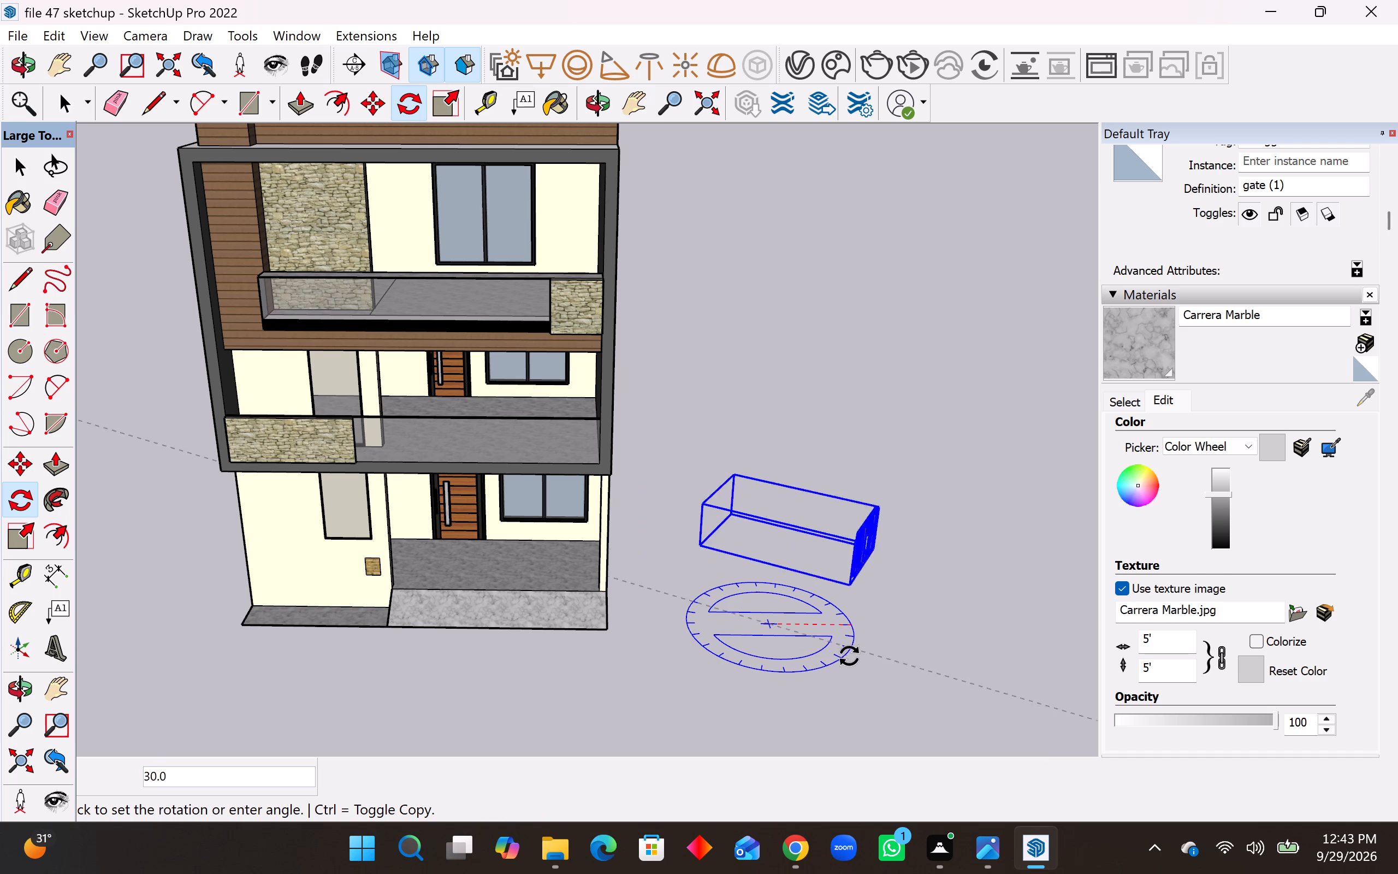
pyautogui.click(791, 682)
pyautogui.scroll(-4, 753, 642)
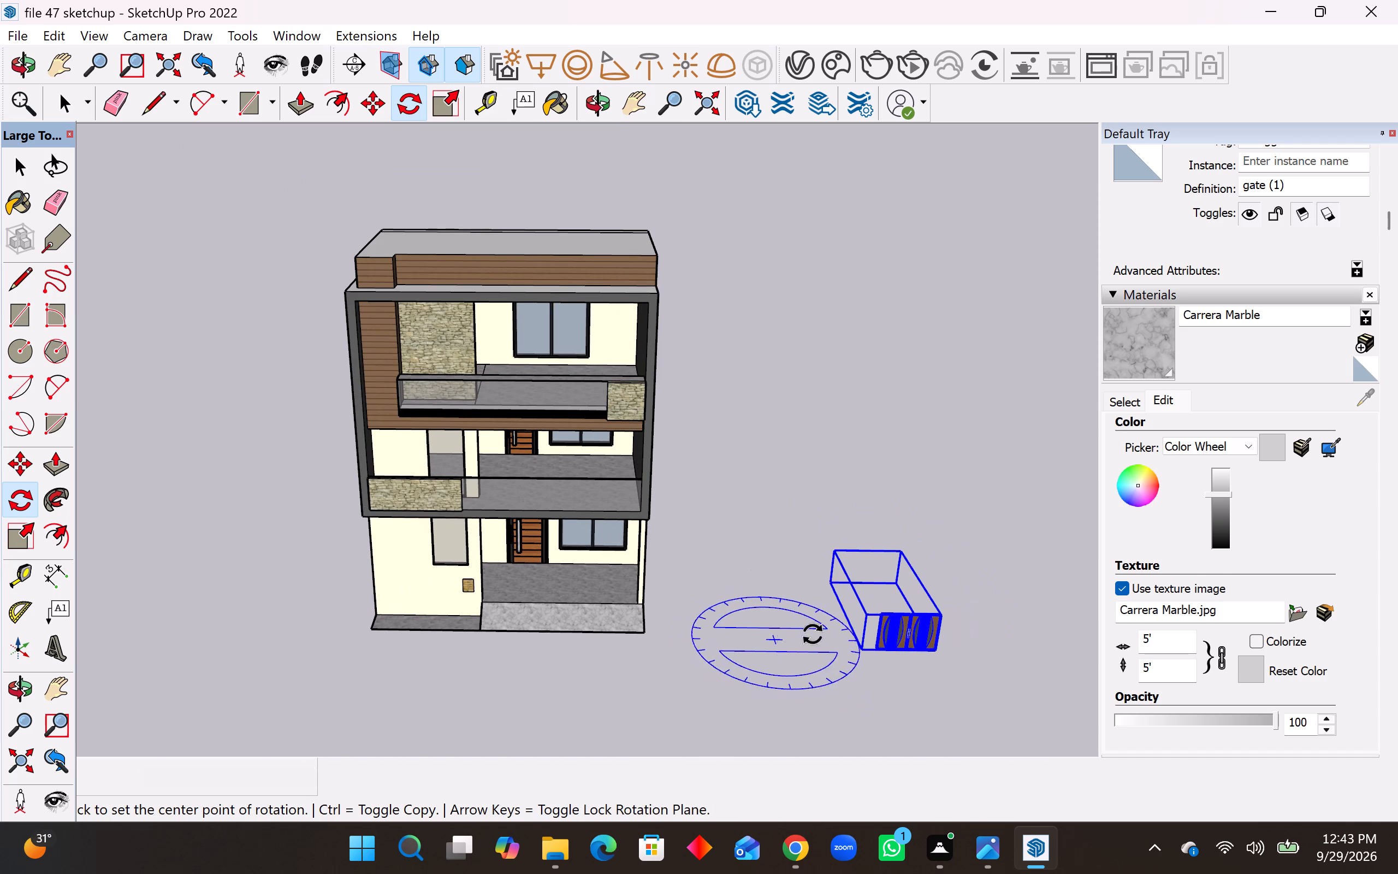
# Explode the gate component and the group nested inside it.
pyautogui.press('space')
pyautogui.rightClick(869, 628)
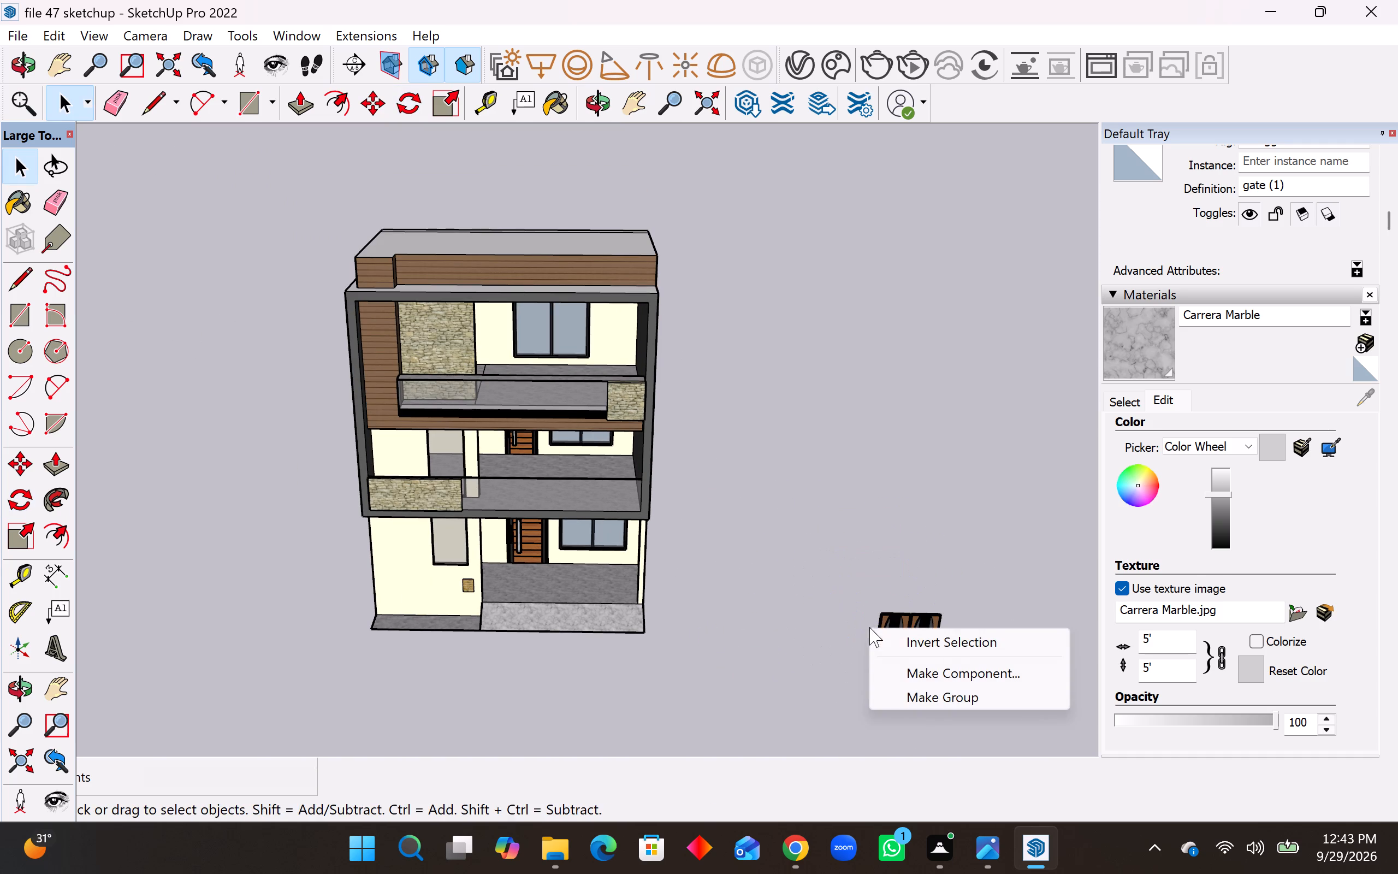
pyautogui.click(926, 576)
pyautogui.click(915, 607)
pyautogui.click(908, 634)
pyautogui.rightClick(904, 619)
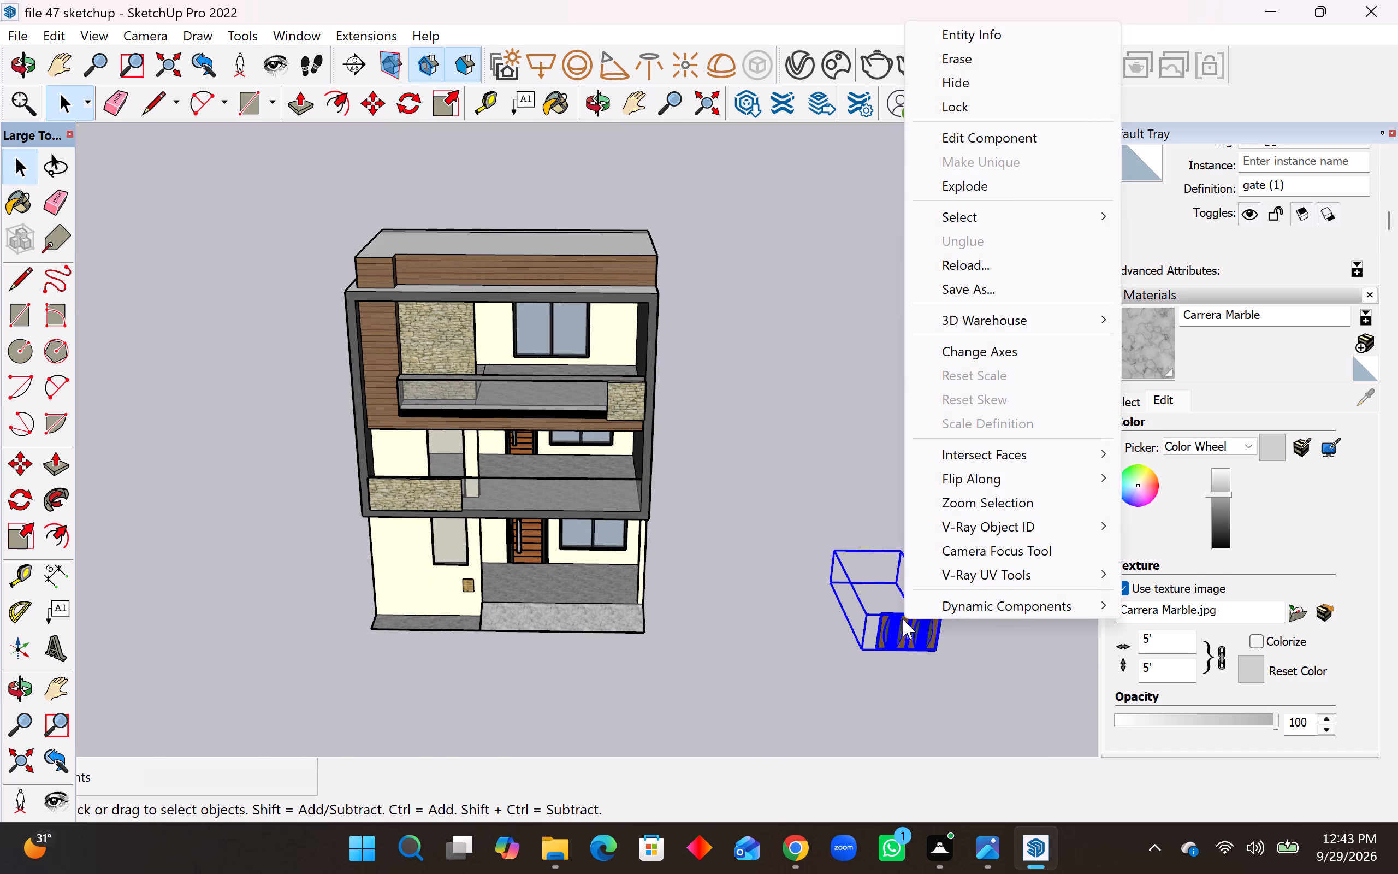
pyautogui.click(992, 190)
pyautogui.click(791, 553)
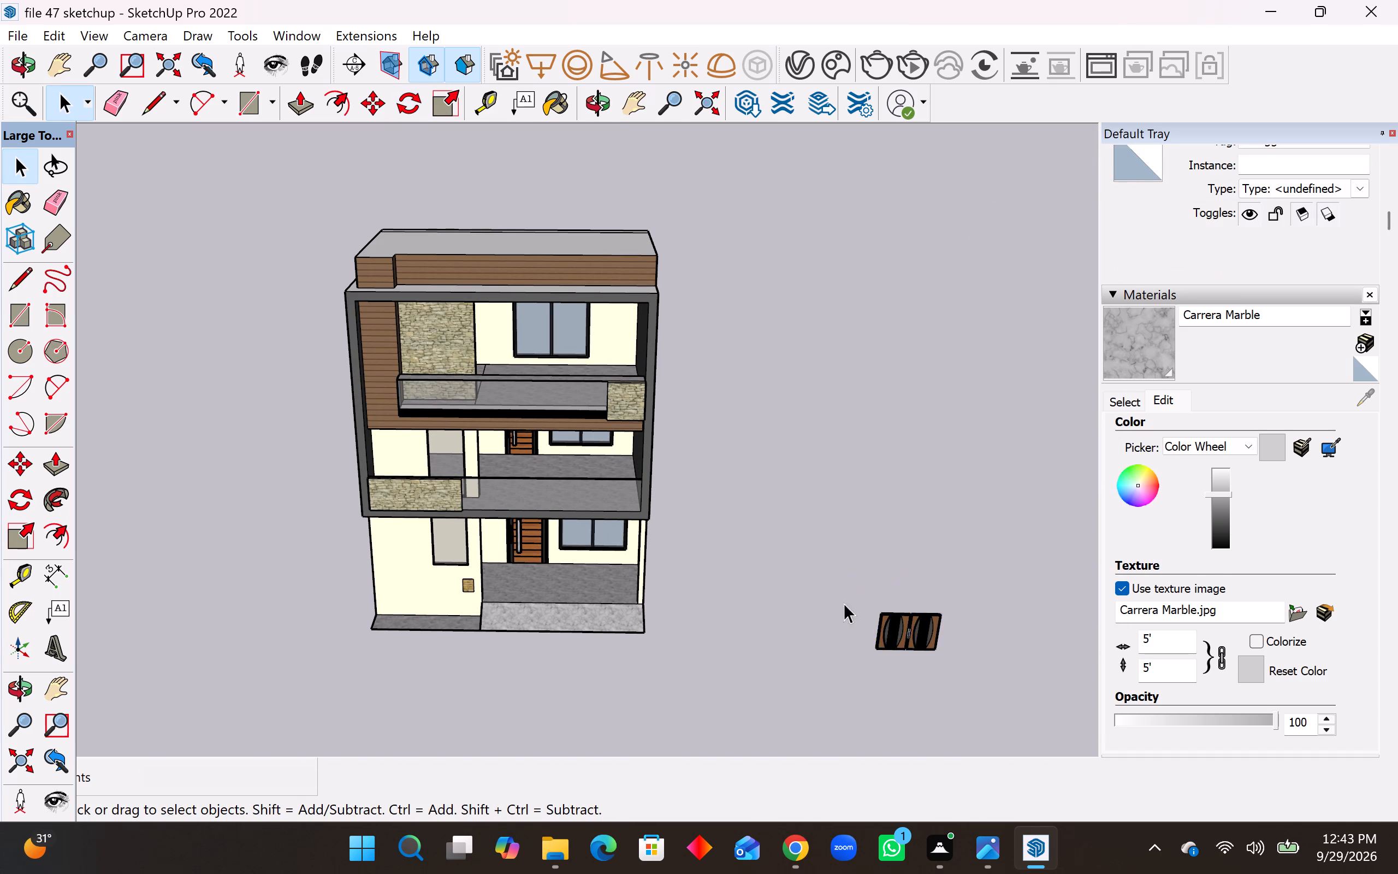
pyautogui.click(907, 631)
pyautogui.rightClick(907, 634)
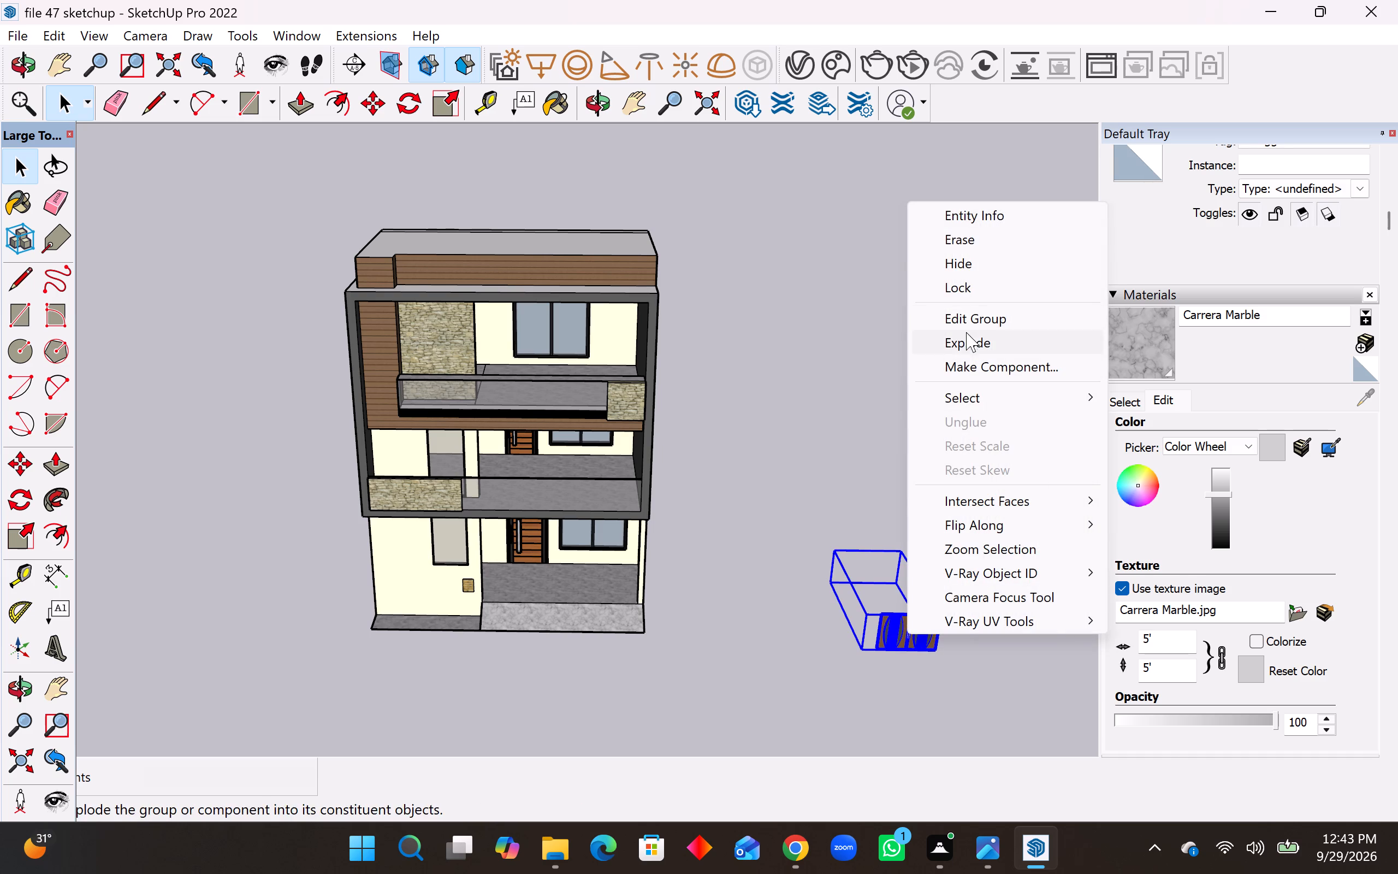
pyautogui.click(964, 336)
# Group only the gate's panels, leaving out the stray geometry away from them.
pyautogui.scroll(10, 935, 672)
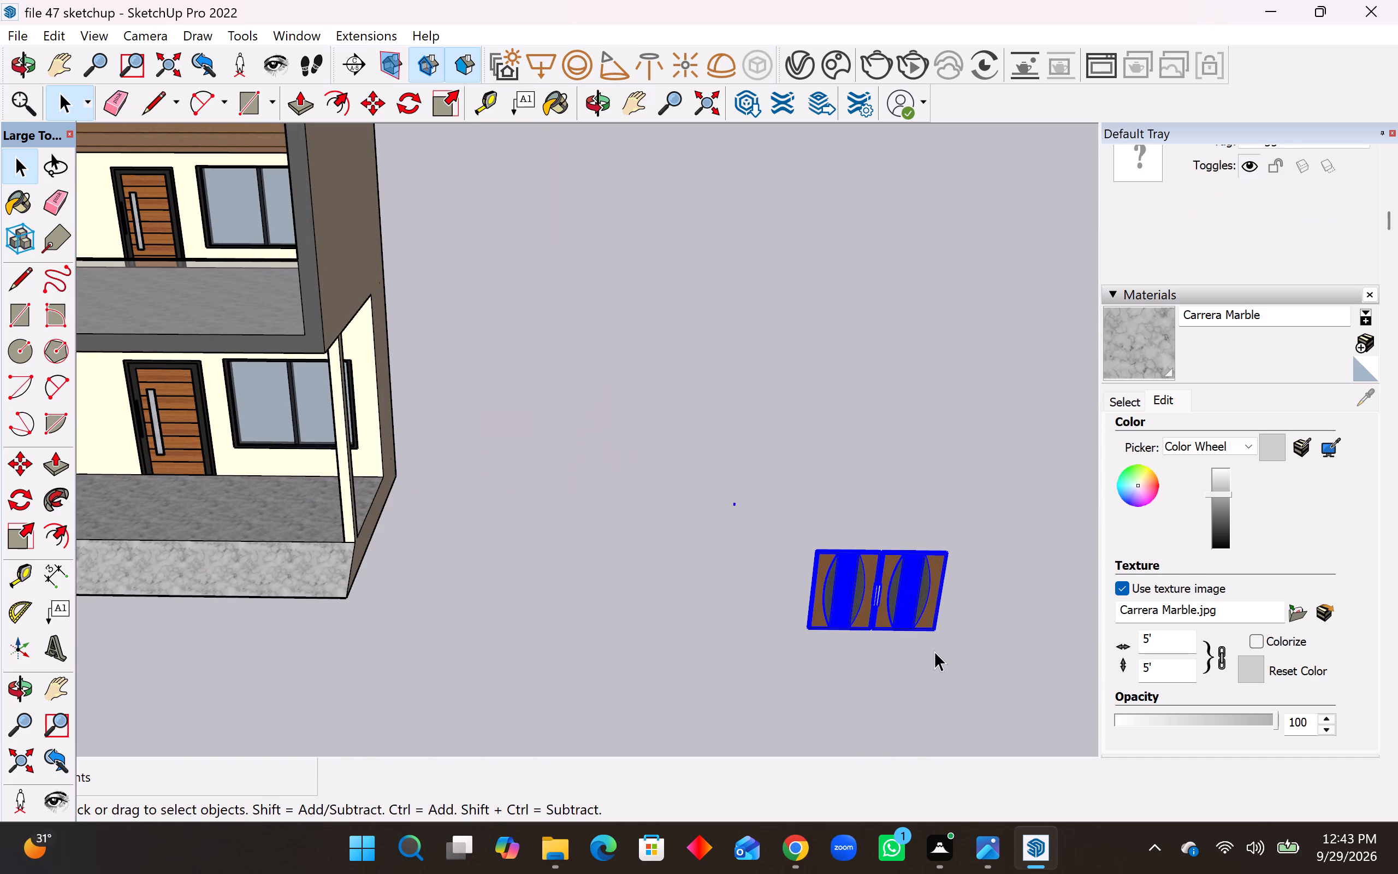
pyautogui.moveTo(982, 532); pyautogui.dragTo(804, 672)
pyautogui.rightClick(852, 594)
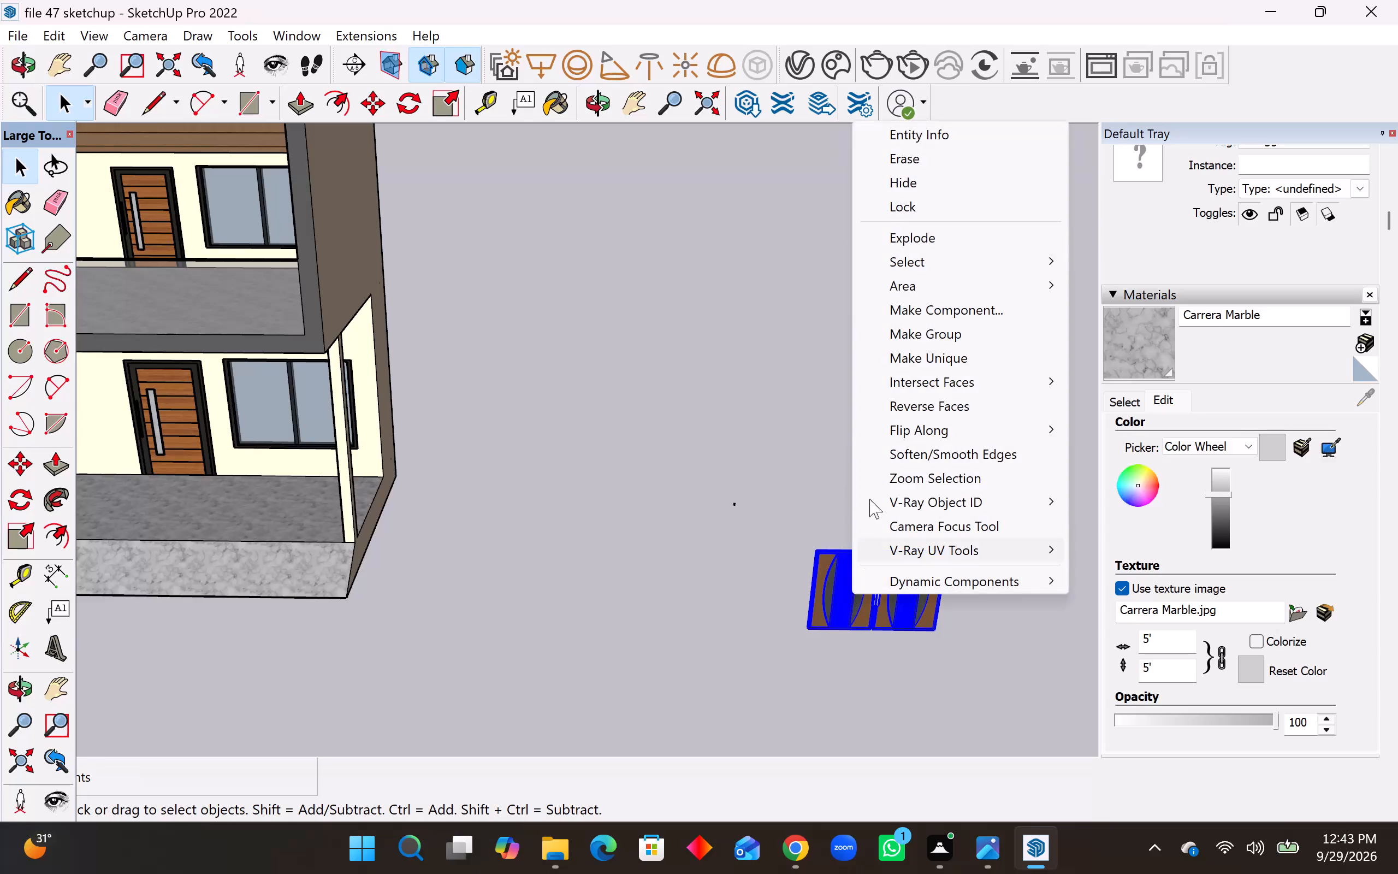
pyautogui.click(937, 330)
# Move the gate by its bottom outer corner to the porch's front edge, at the foot of the corner pillar.
pyautogui.press('m')
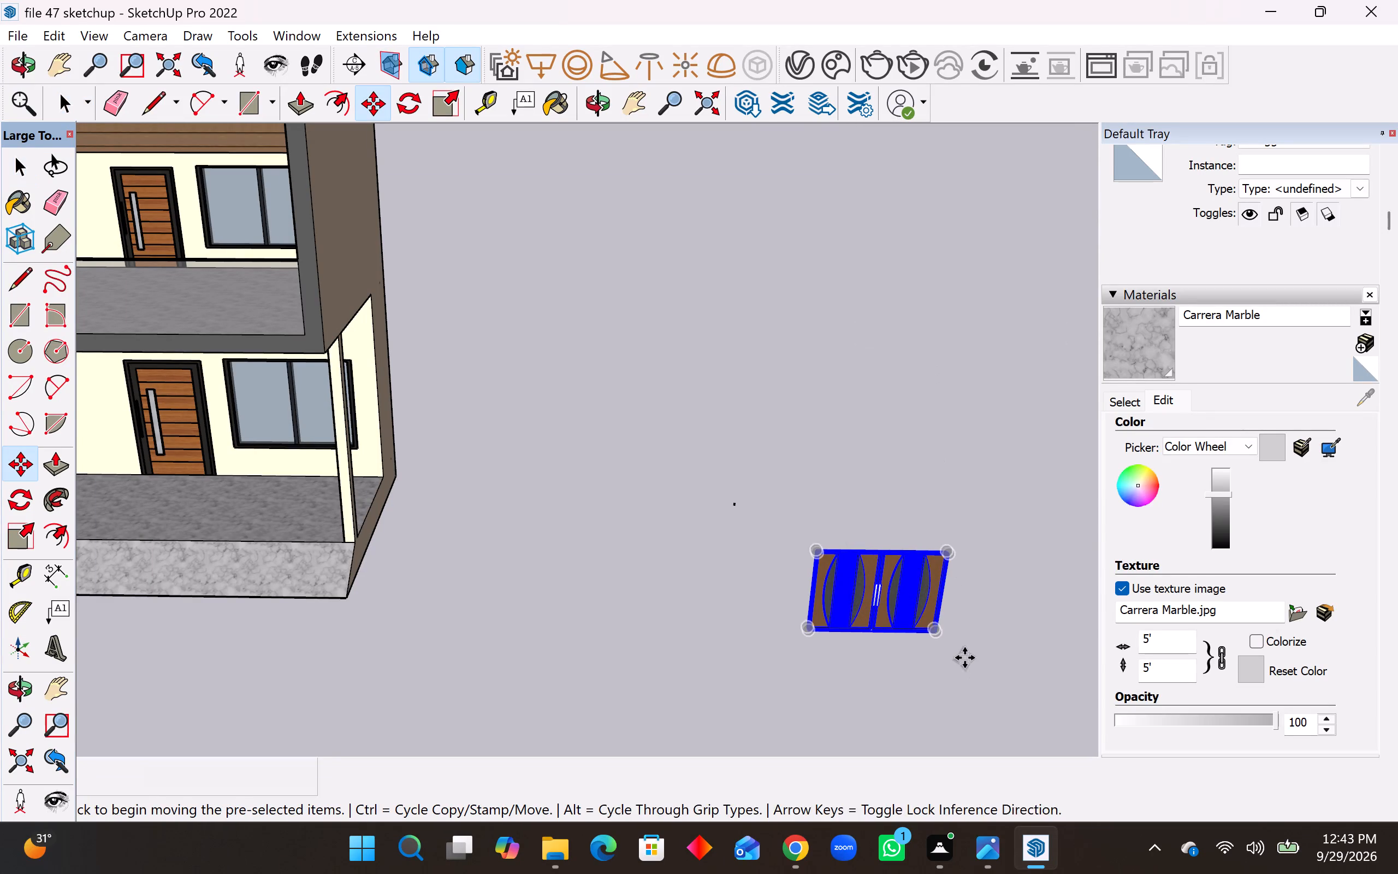
pyautogui.scroll(8, 941, 644)
pyautogui.click(937, 628)
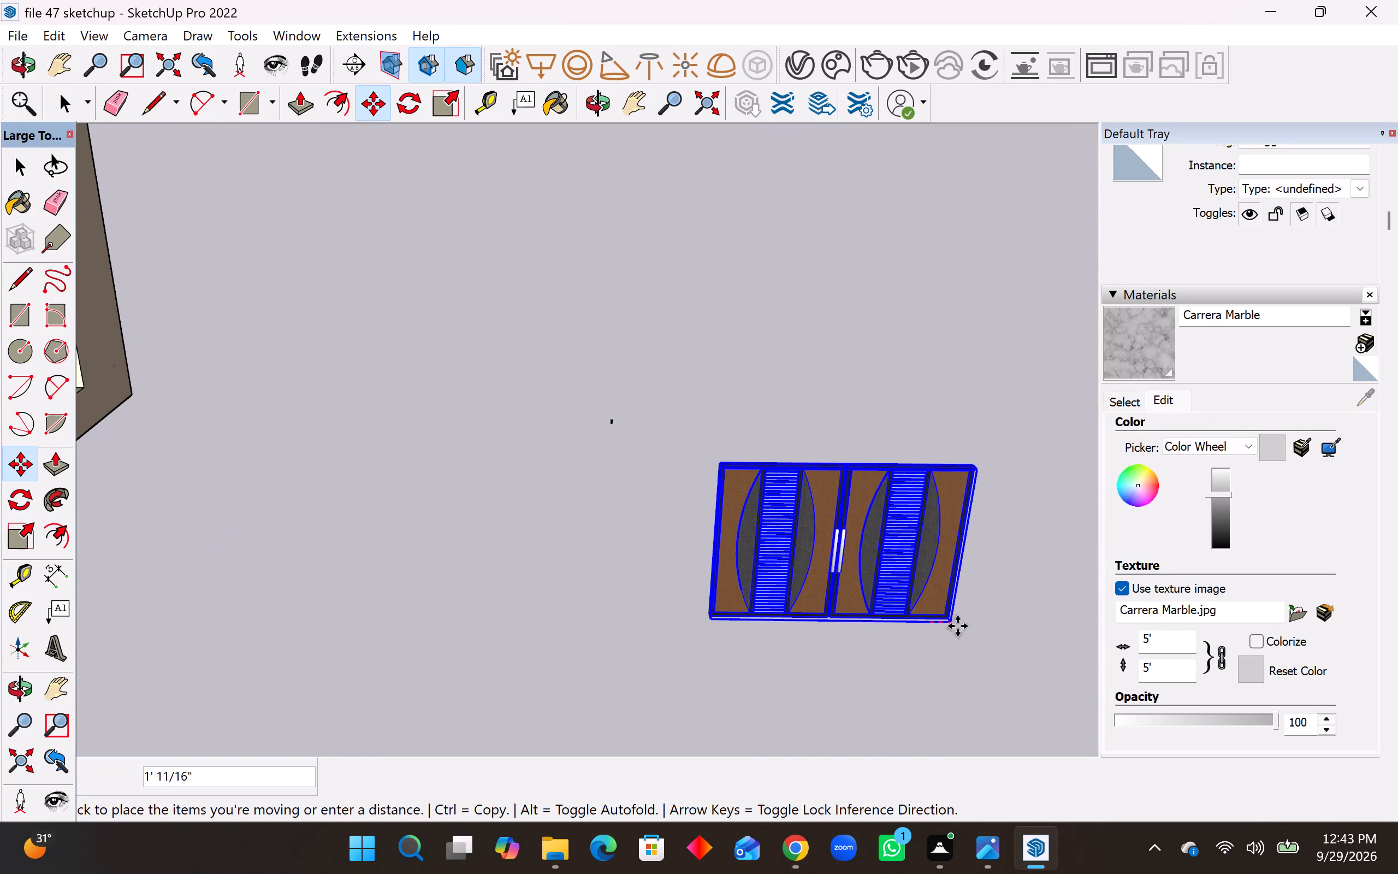
pyautogui.scroll(-14, 958, 626)
pyautogui.scroll(12, 592, 587)
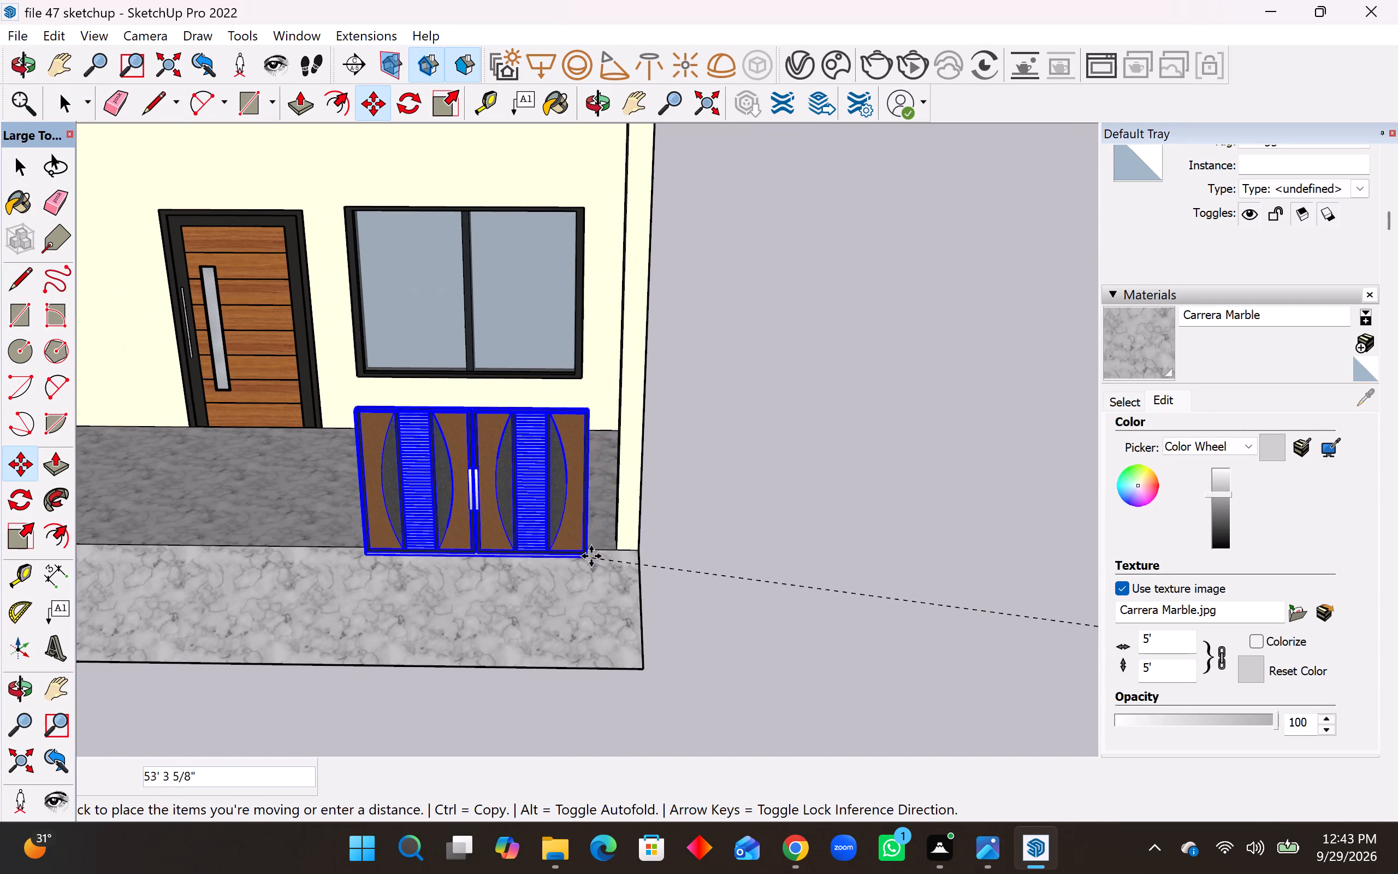
pyautogui.click(611, 551)
# Scale the gate's width by about 2.86 so it spans the porch opening from the pillar to the side wall.
pyautogui.scroll(-8, 781, 618)
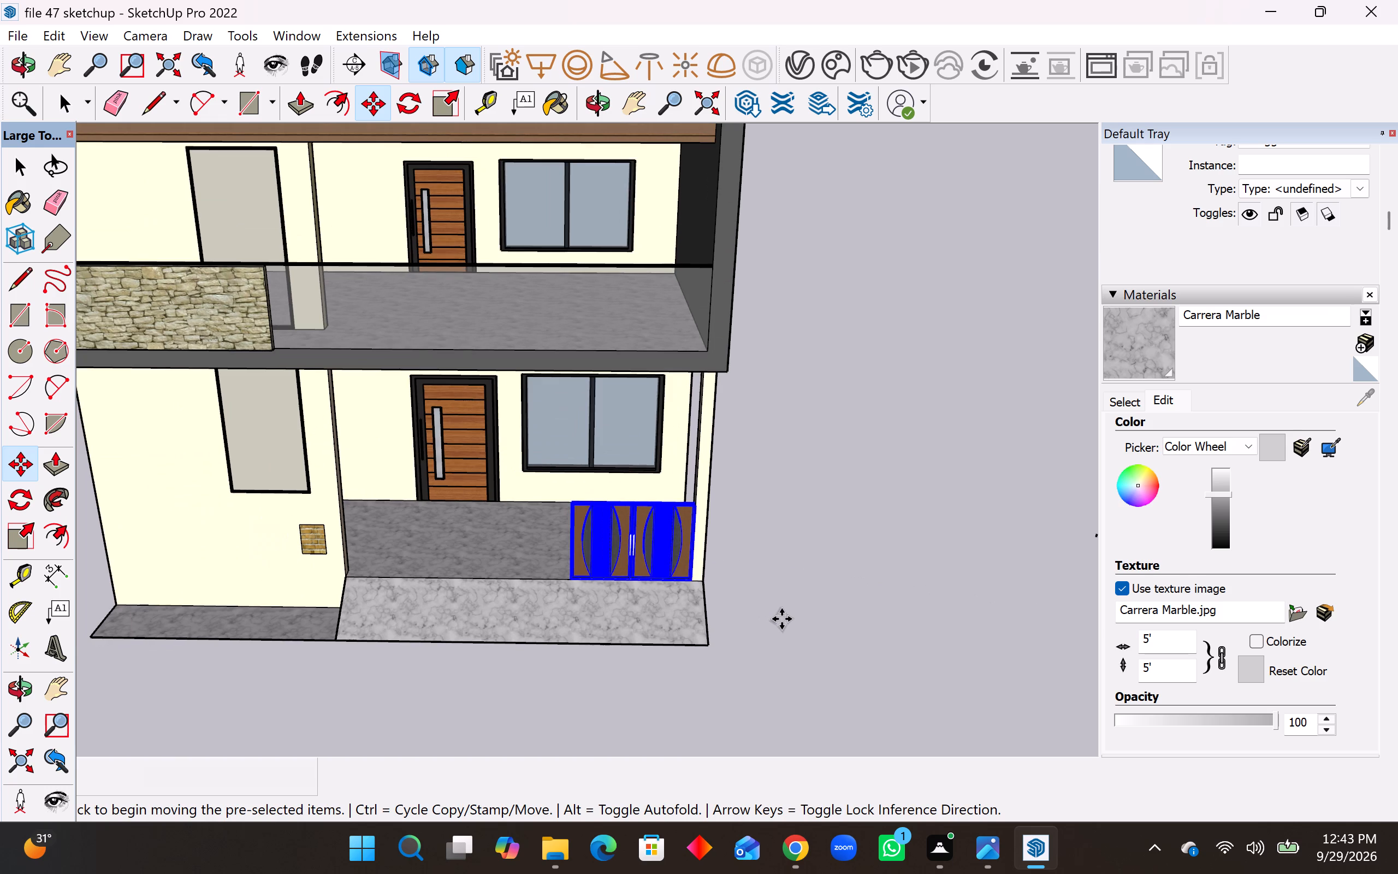
pyautogui.moveTo(781, 619); pyautogui.dragTo(784, 559, button='middle')
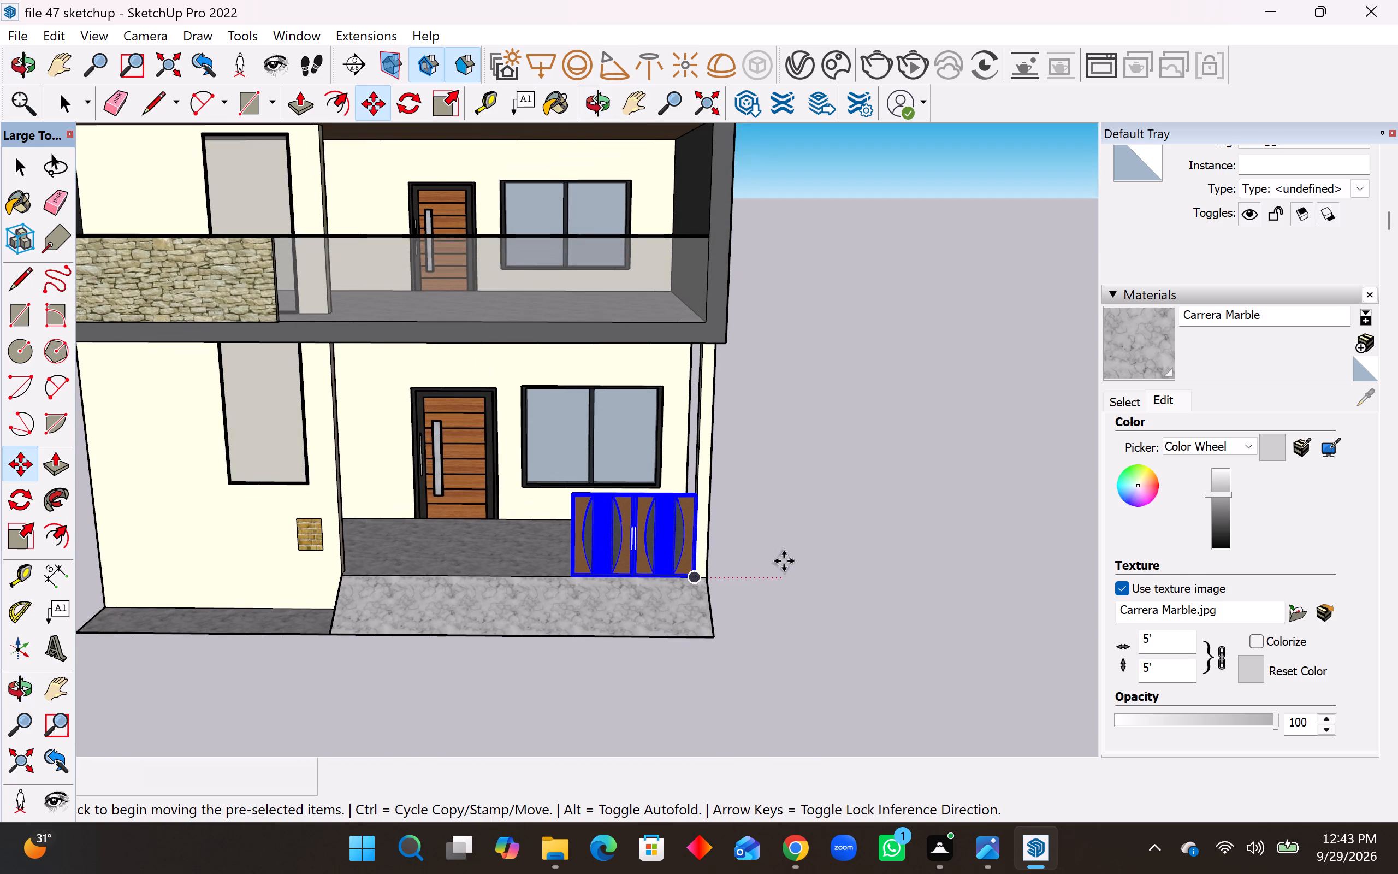
pyautogui.moveTo(708, 563); pyautogui.dragTo(729, 503, button='middle')
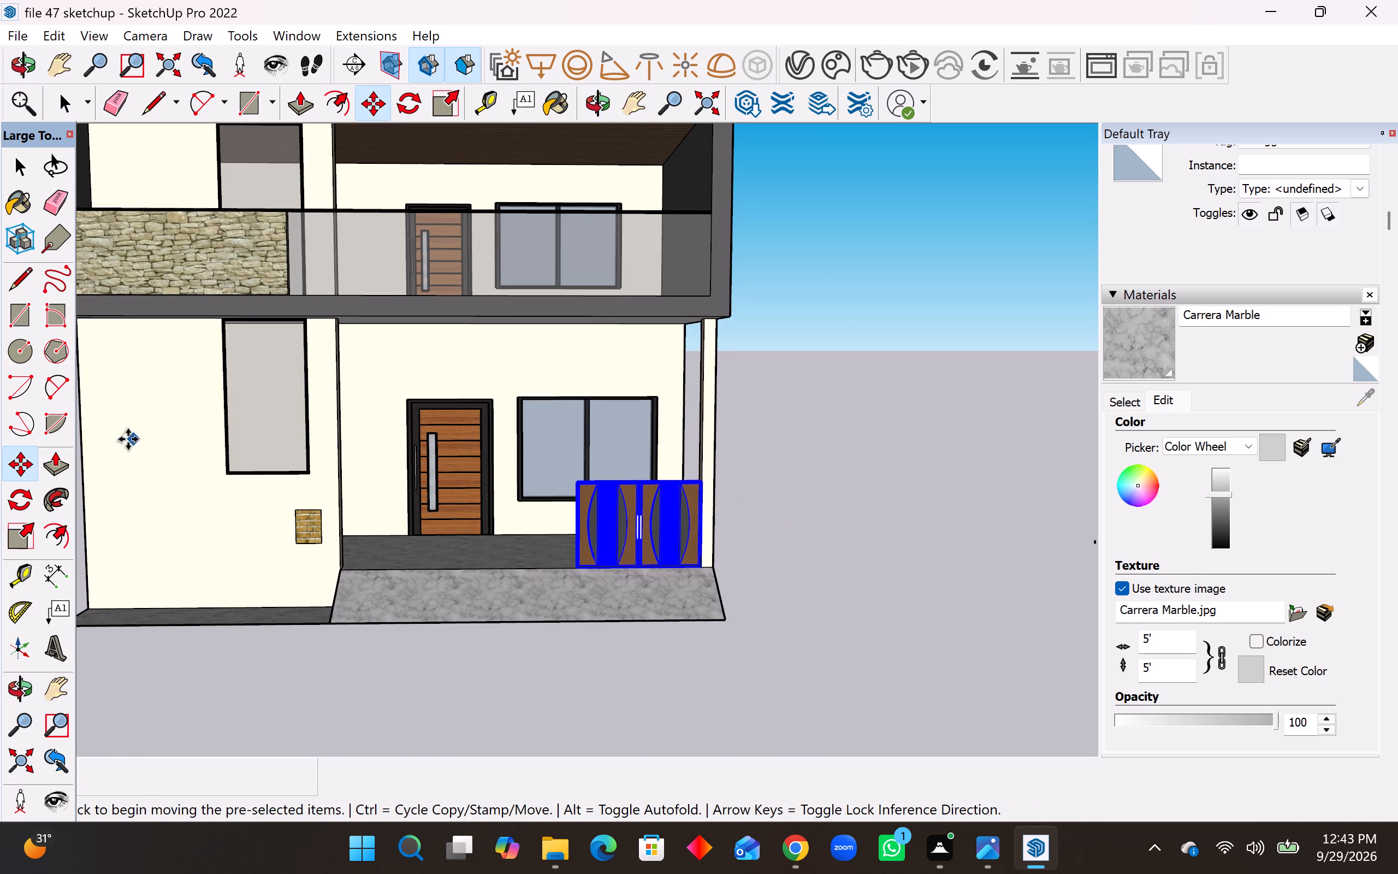
pyautogui.click(11, 532)
pyautogui.moveTo(680, 465); pyautogui.dragTo(1027, 503, button='middle')
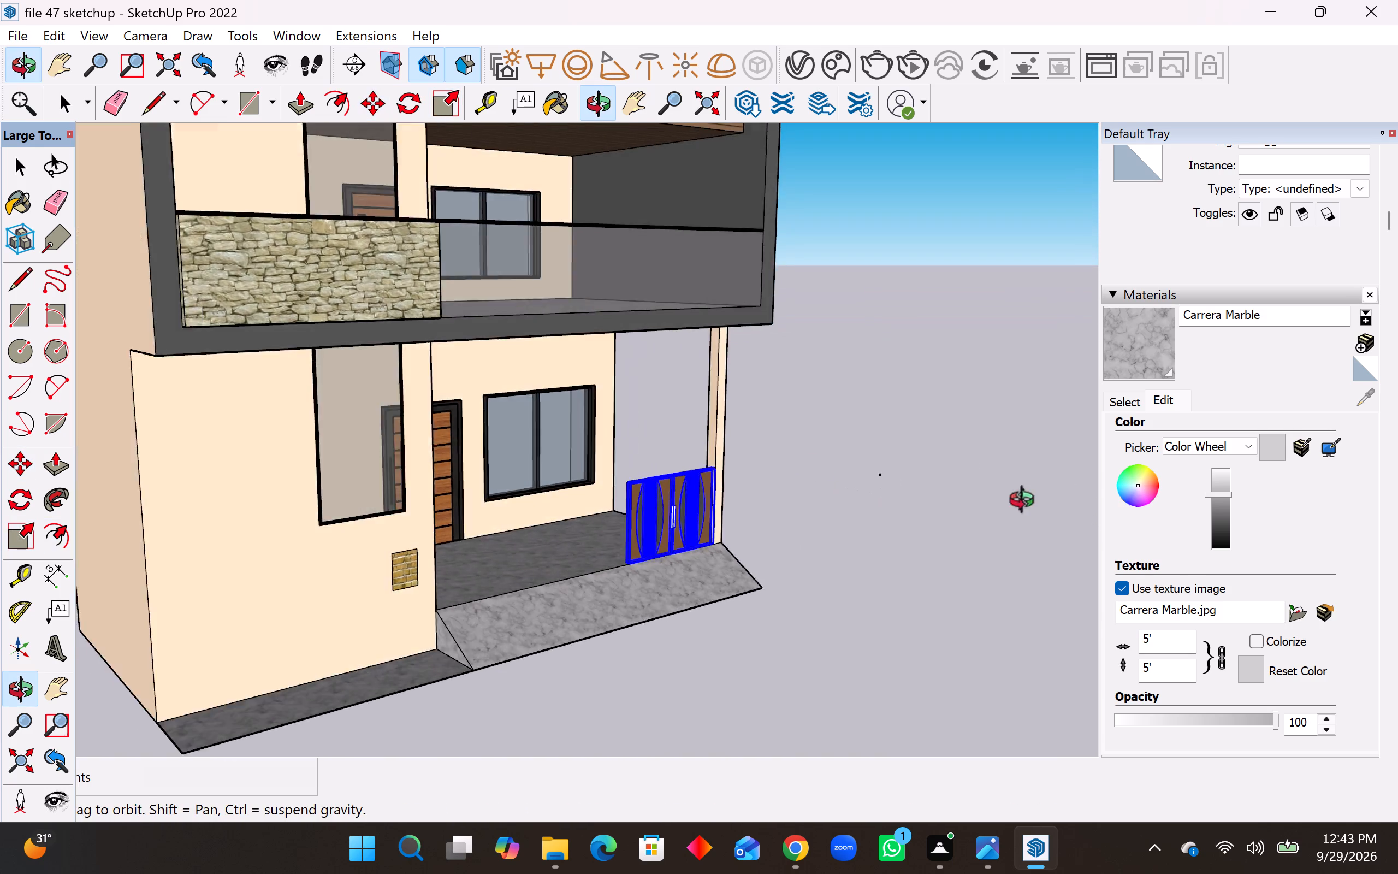
pyautogui.moveTo(1027, 503); pyautogui.dragTo(1079, 503, button='middle')
pyautogui.scroll(5, 663, 516)
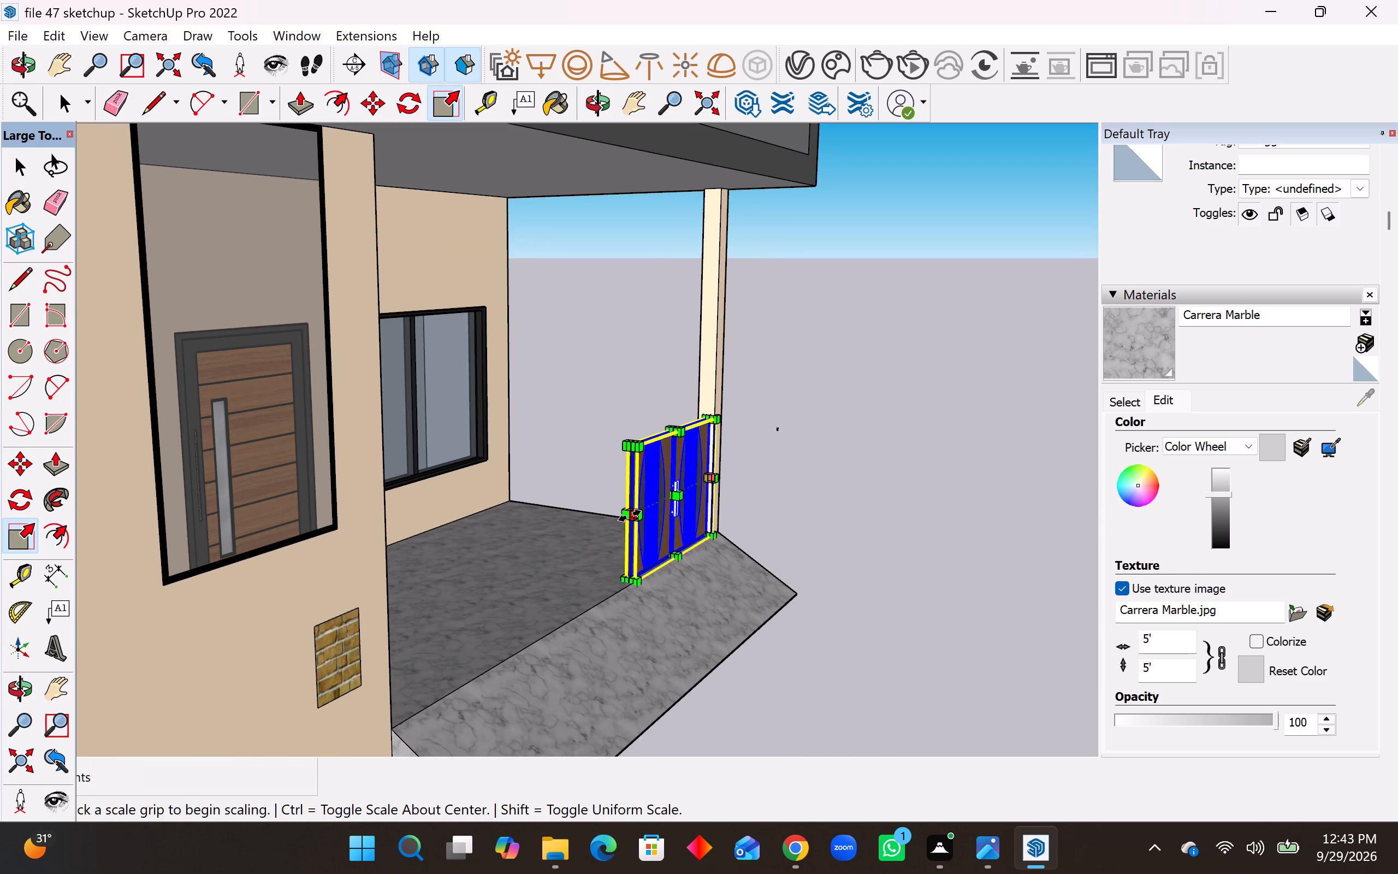
pyautogui.click(630, 515)
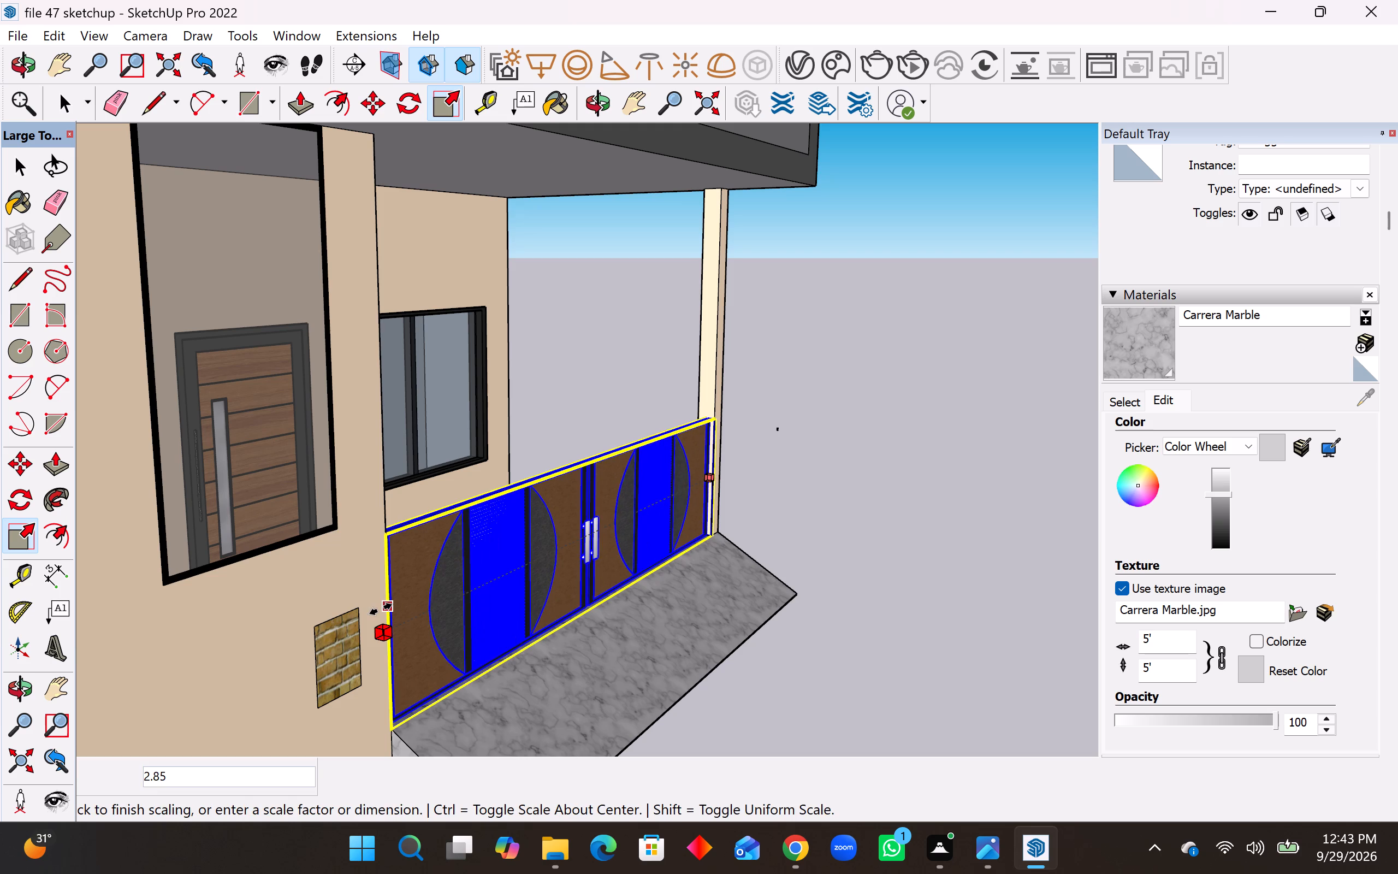
pyautogui.moveTo(381, 609); pyautogui.dragTo(97, 601, button='middle')
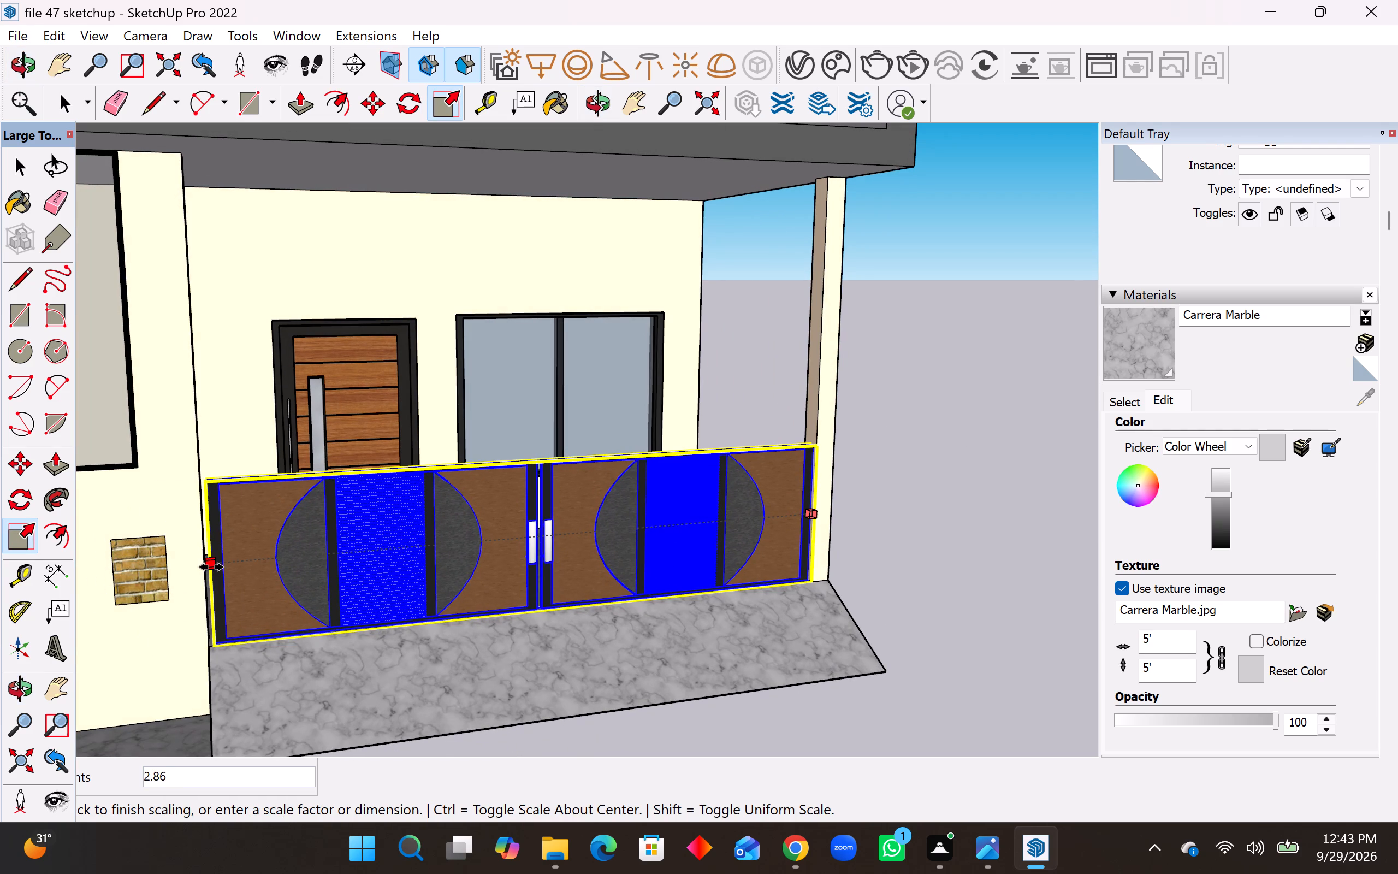
pyautogui.click(207, 568)
# Scale the gate's height upward by about 1.31 and deselect it.
pyautogui.moveTo(449, 553); pyautogui.dragTo(376, 558, button='middle')
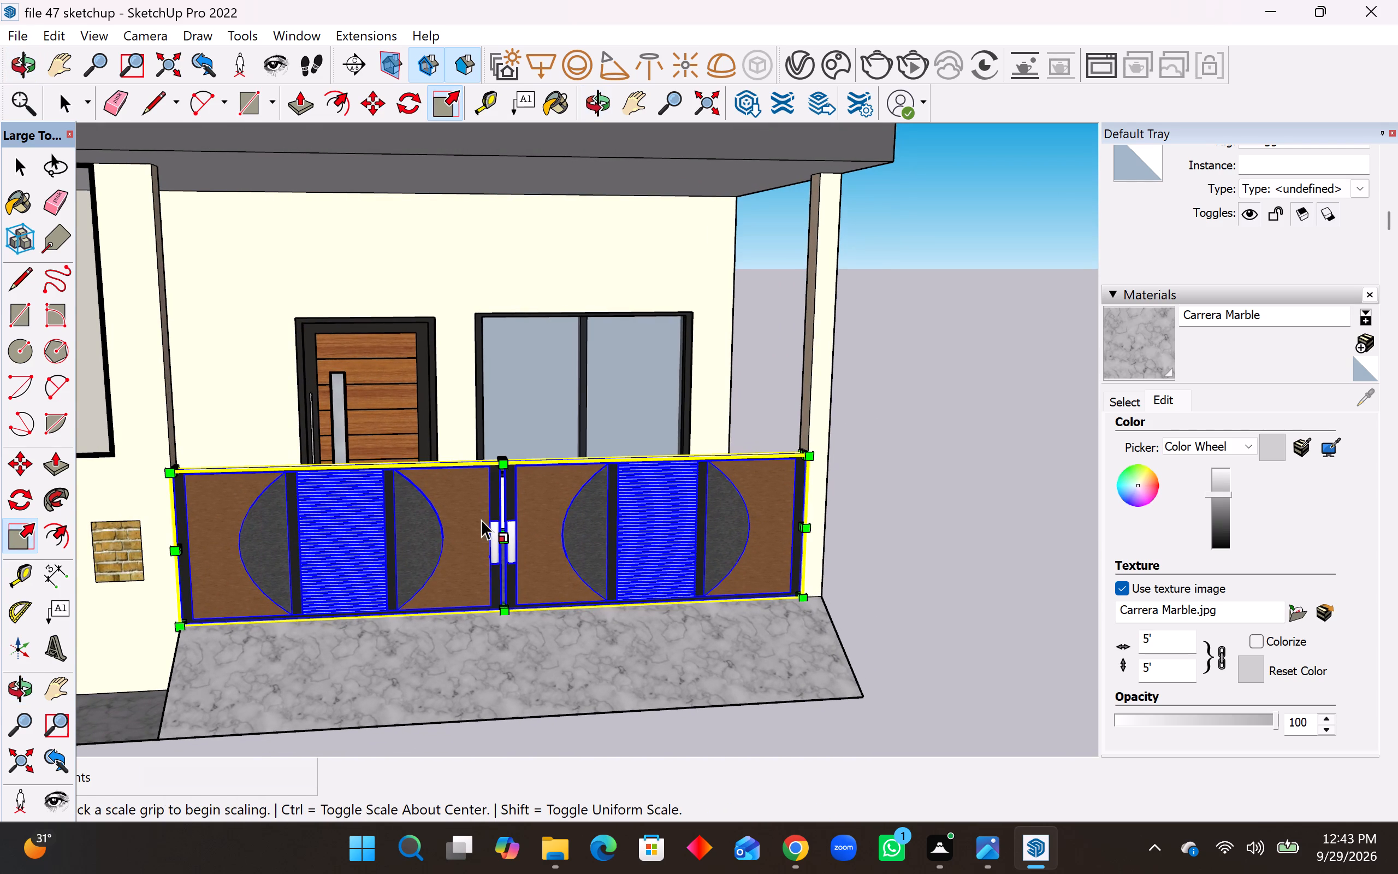
pyautogui.moveTo(499, 494); pyautogui.dragTo(514, 688, button='middle')
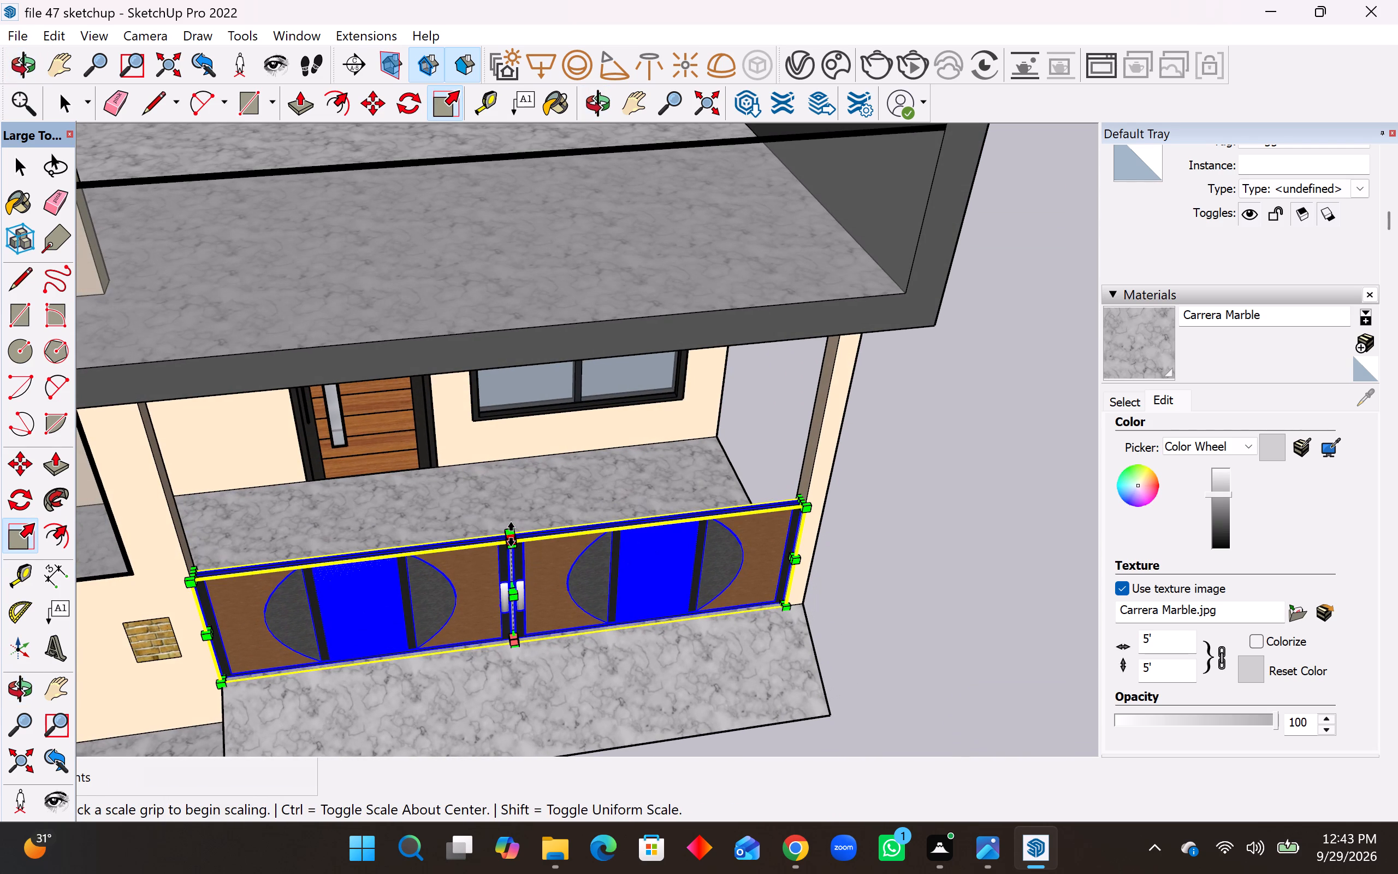
pyautogui.click(511, 534)
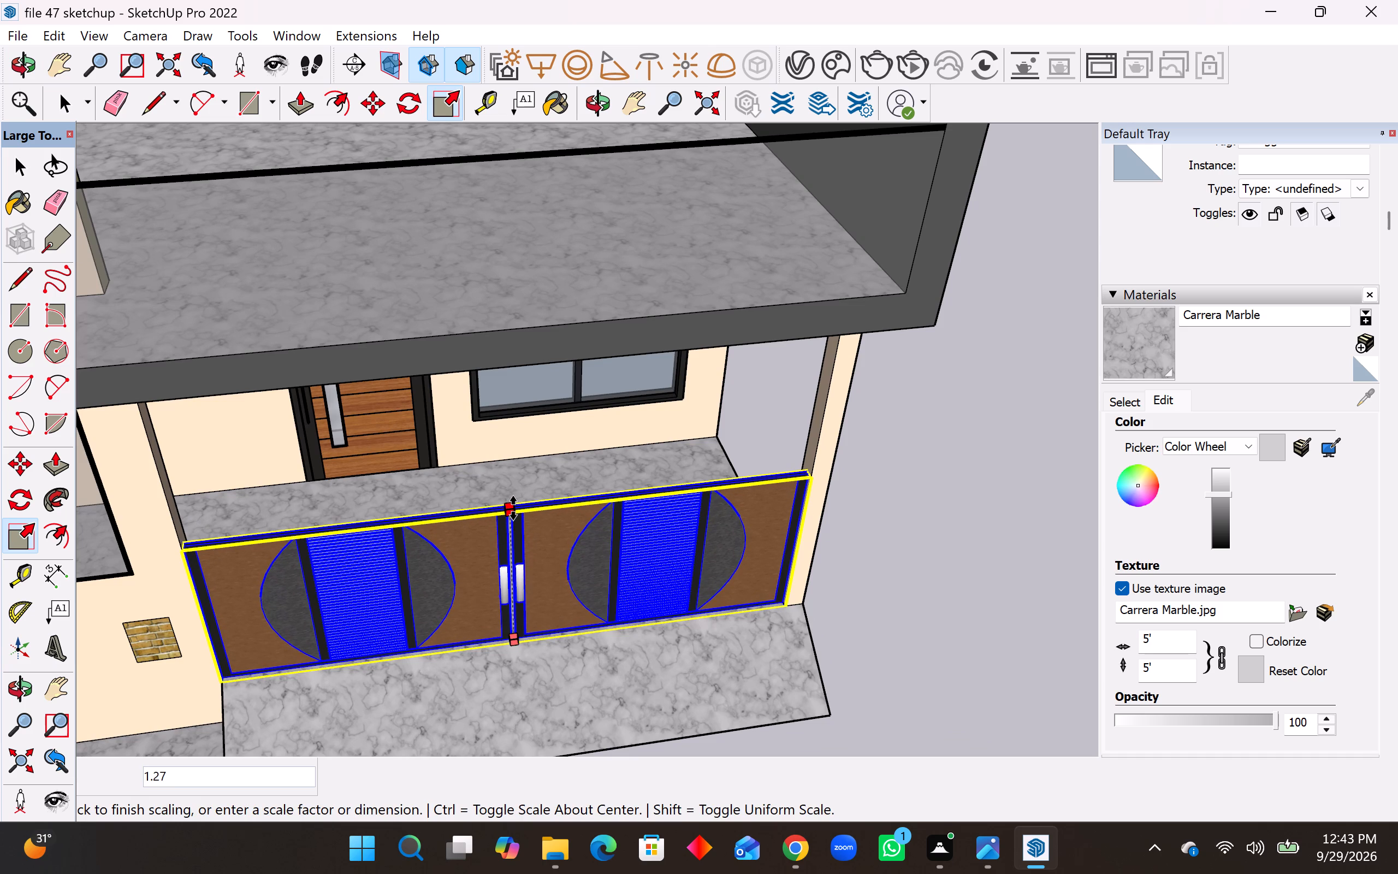
pyautogui.moveTo(512, 490); pyautogui.dragTo(497, 355, button='middle')
pyautogui.moveTo(496, 353); pyautogui.dragTo(496, 362, button='middle')
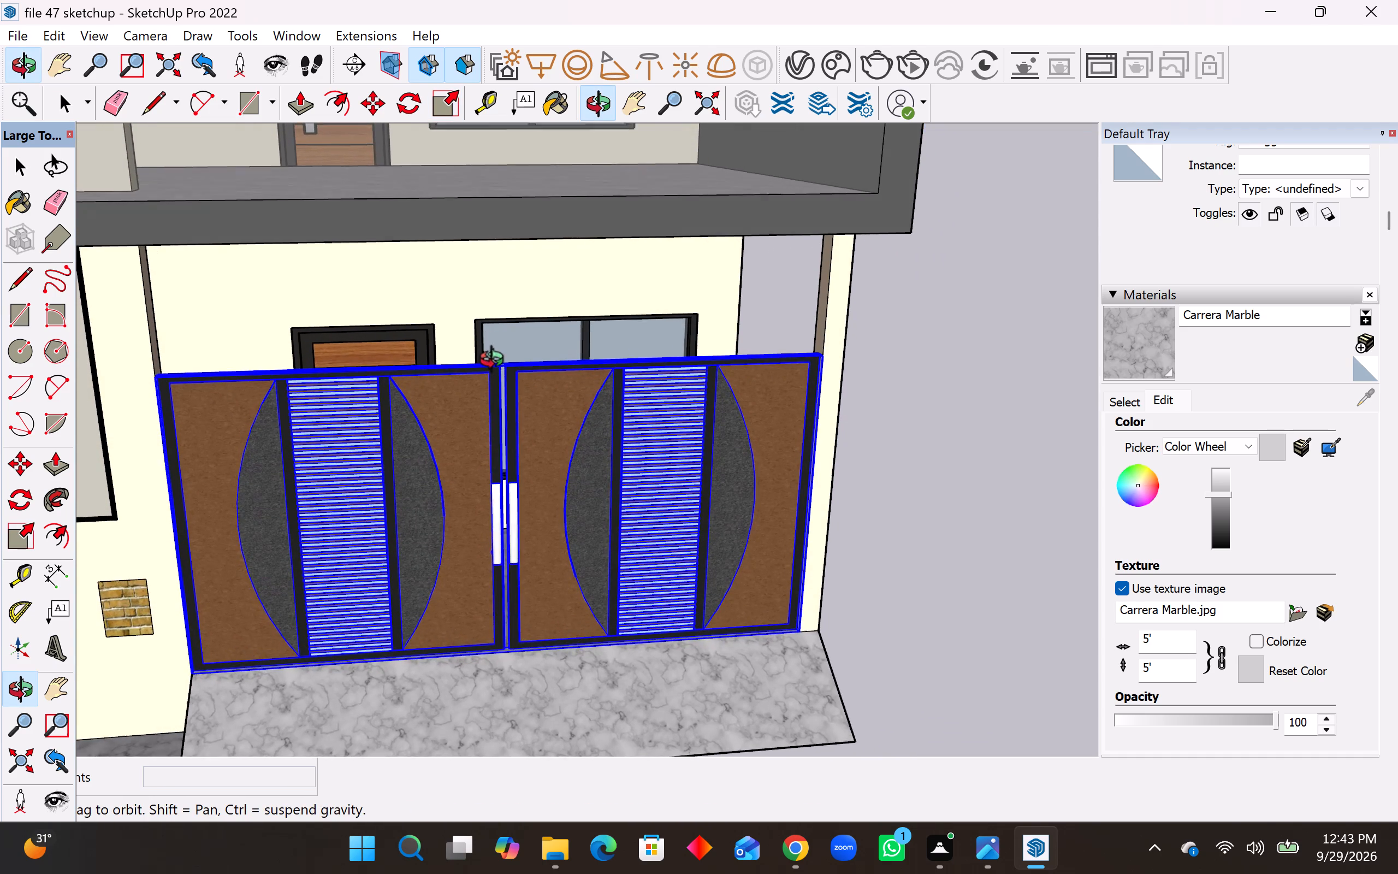
pyautogui.moveTo(496, 362); pyautogui.dragTo(498, 374, button='middle')
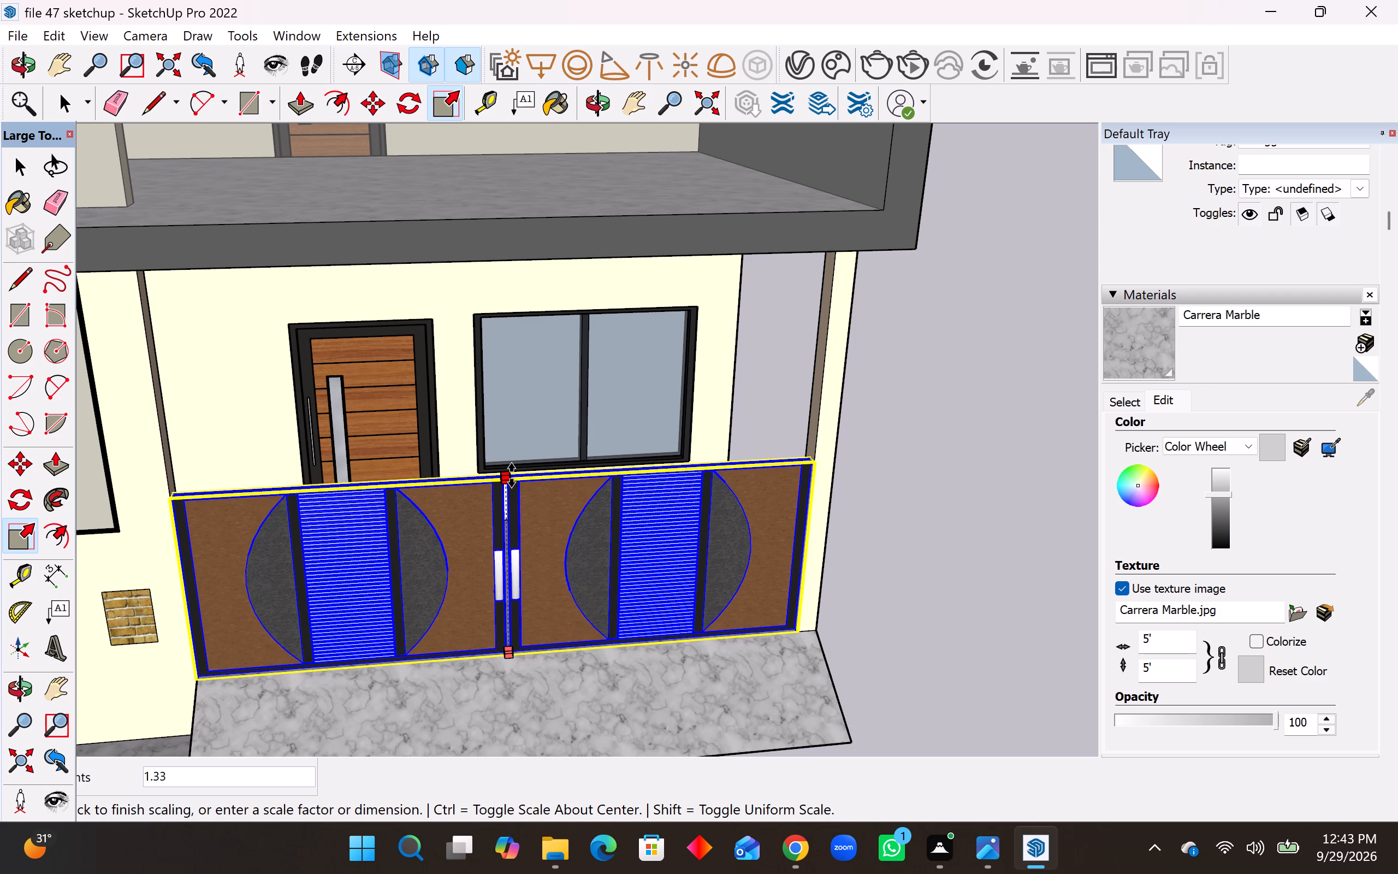
pyautogui.click(513, 478)
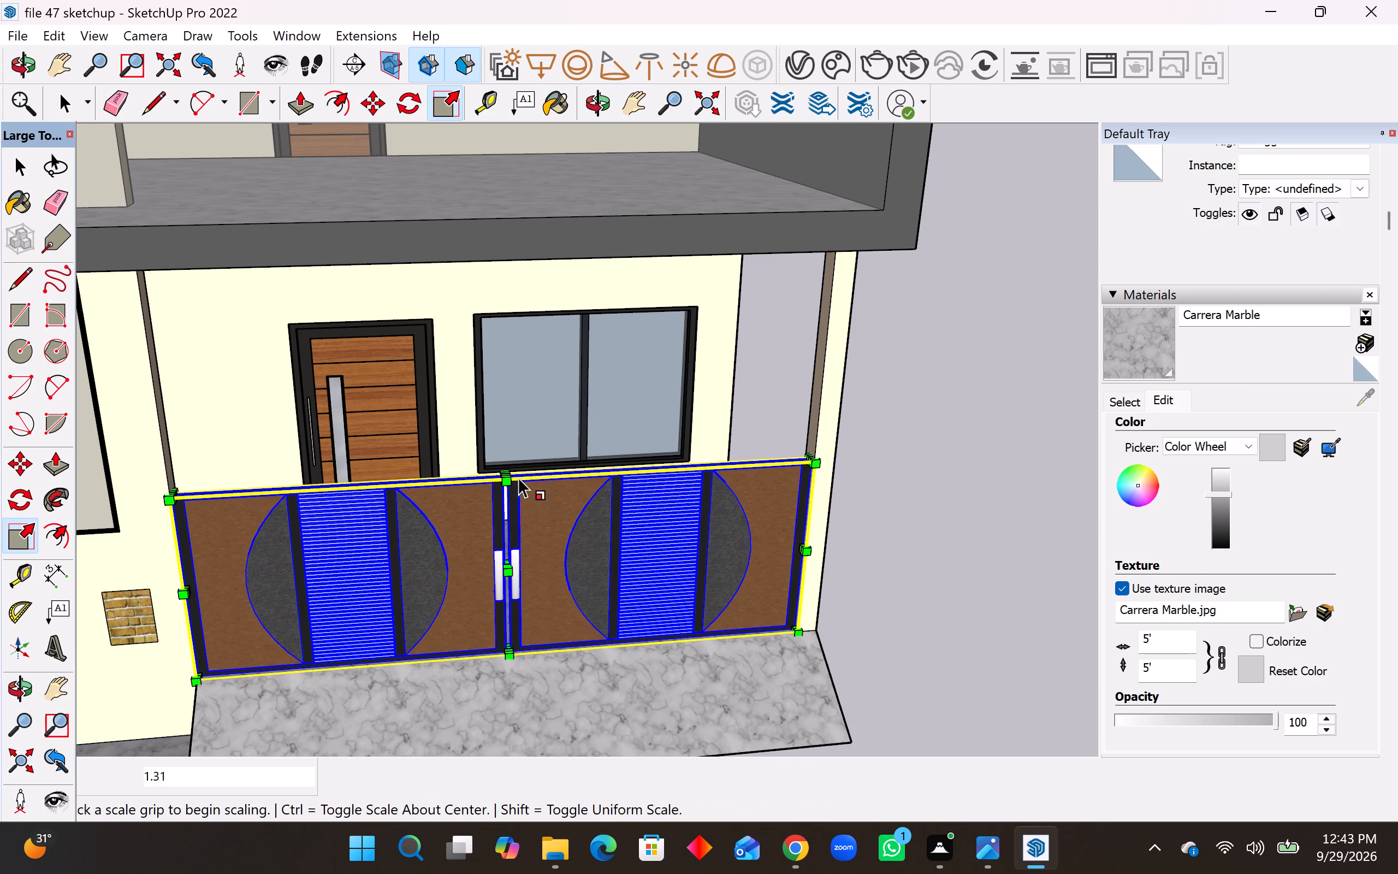
pyautogui.press('space')
pyautogui.click(927, 497)
# Examine the gate in the porch opening and the house's whole front elevation.
pyautogui.moveTo(895, 511); pyautogui.dragTo(815, 444, button='middle')
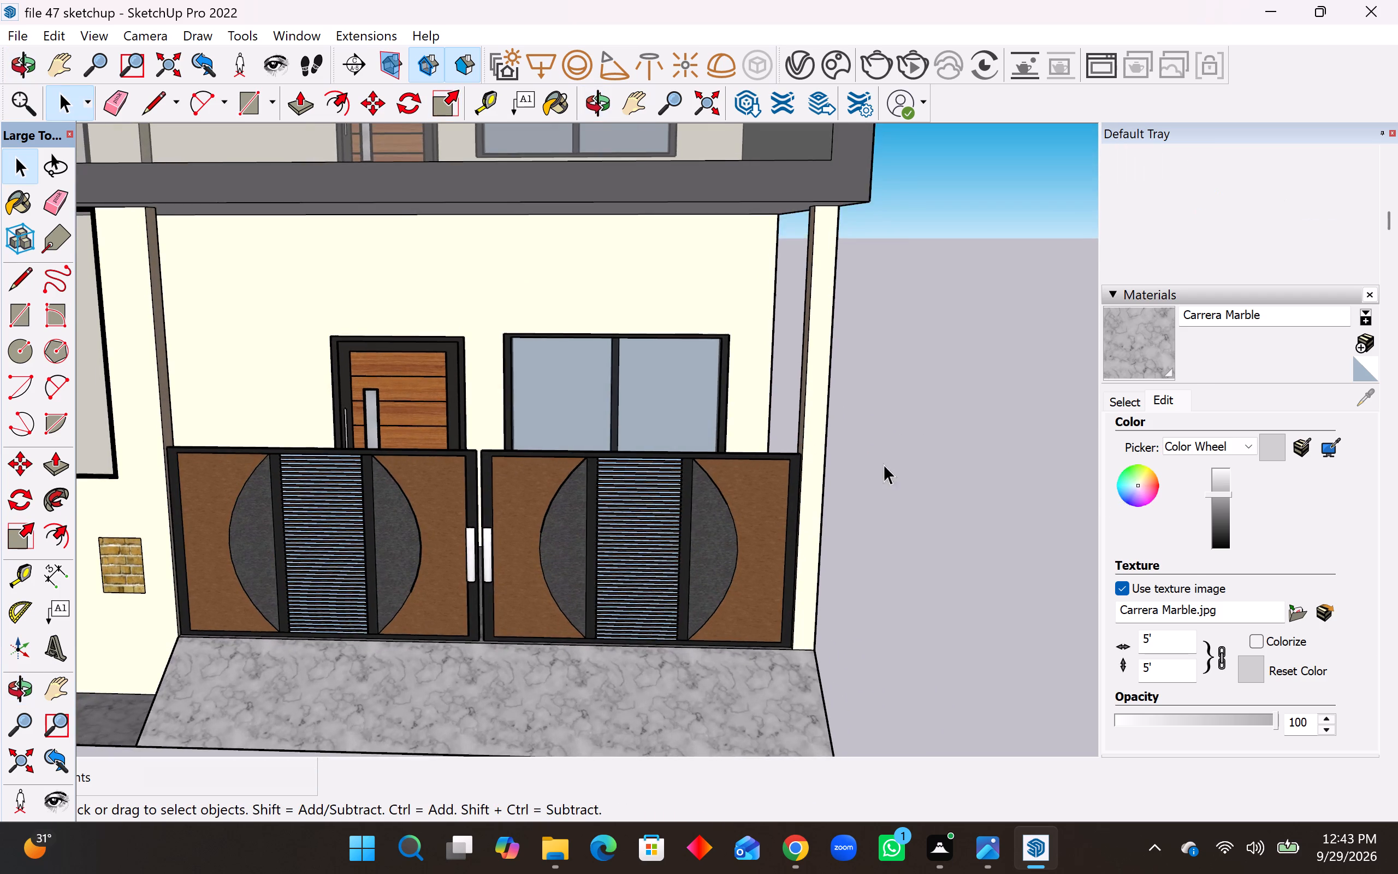
pyautogui.scroll(-9, 948, 463)
pyautogui.scroll(-5, 799, 653)
pyautogui.moveTo(943, 442); pyautogui.dragTo(959, 414, button='middle')
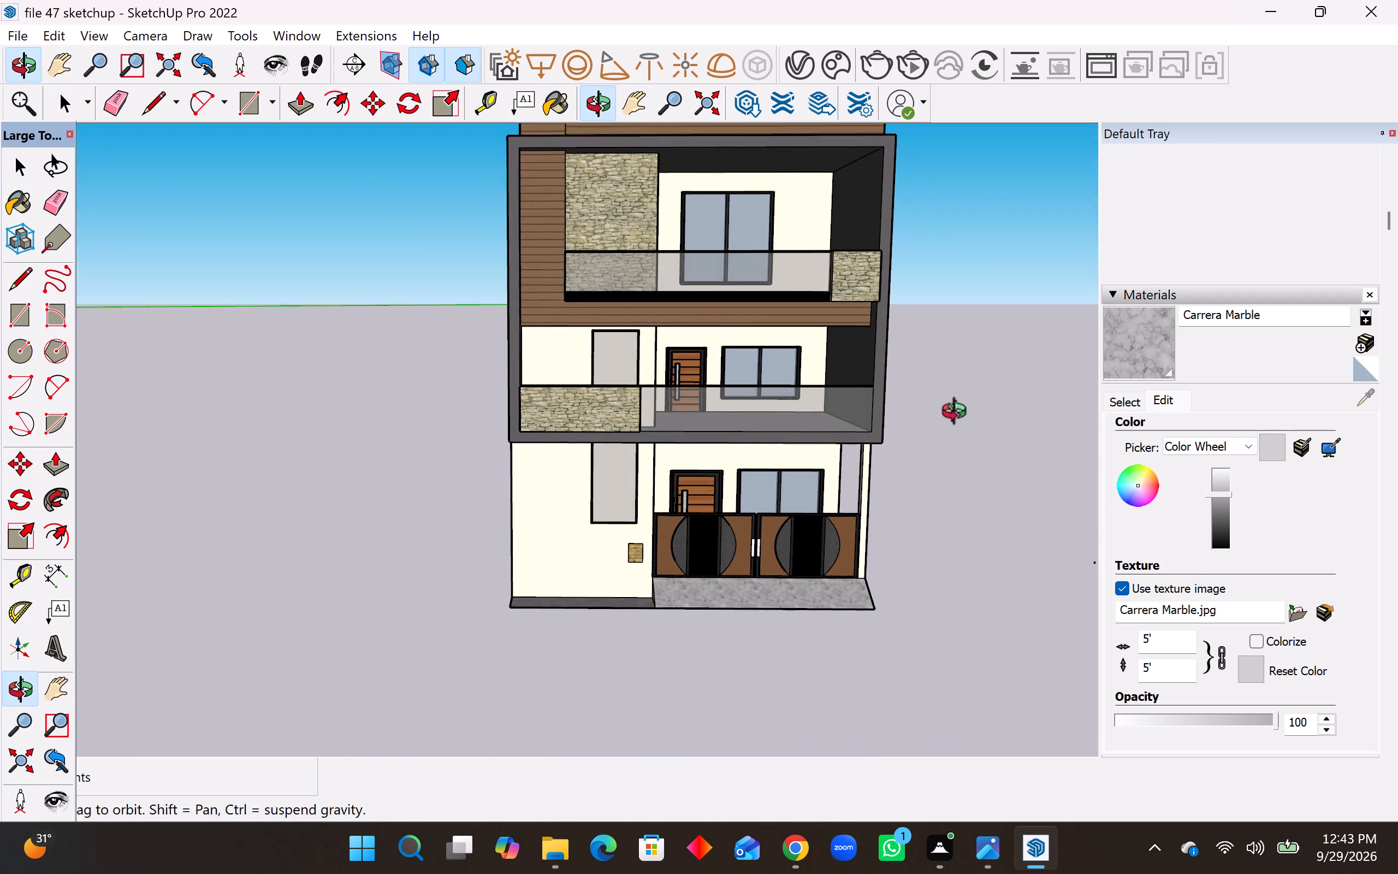
pyautogui.moveTo(959, 414); pyautogui.dragTo(959, 414, button='middle')
pyautogui.scroll(-4, 536, 639)
pyautogui.scroll(7, 838, 446)
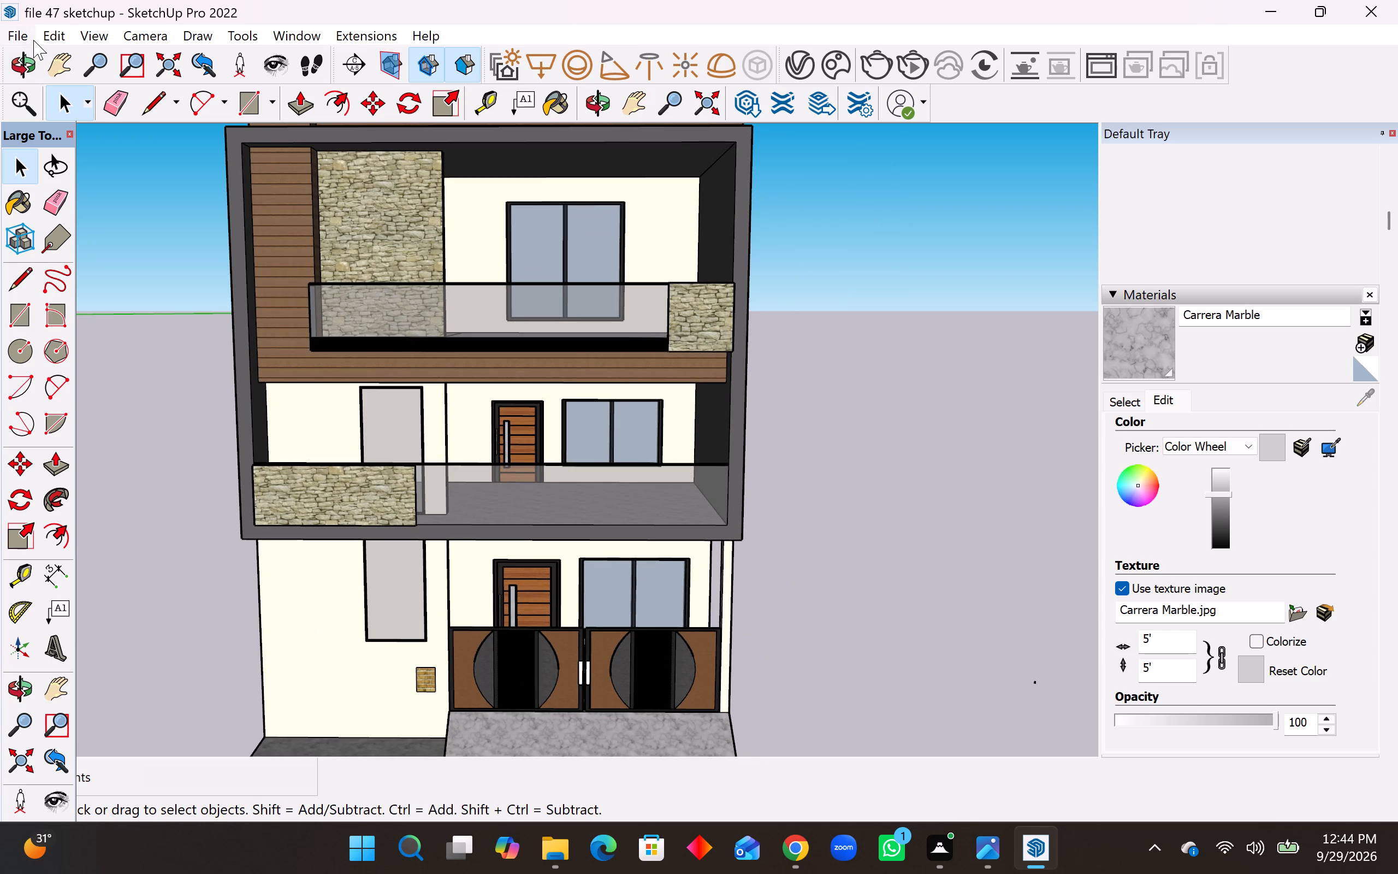
# Import the Flower+pot model from the Downloads folder and place it on the open ground beside the house.
pyautogui.click(14, 33)
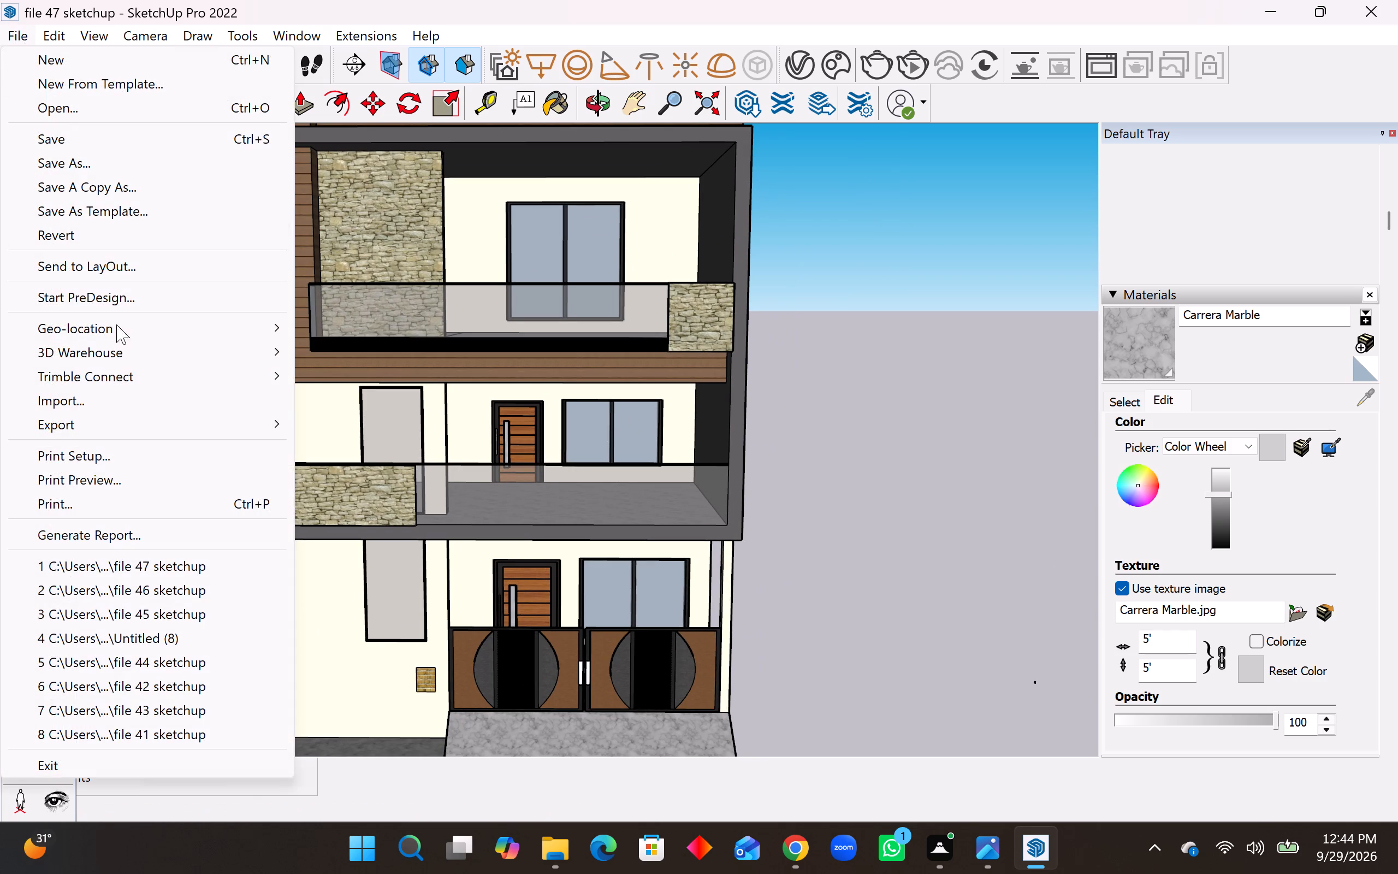
pyautogui.click(114, 396)
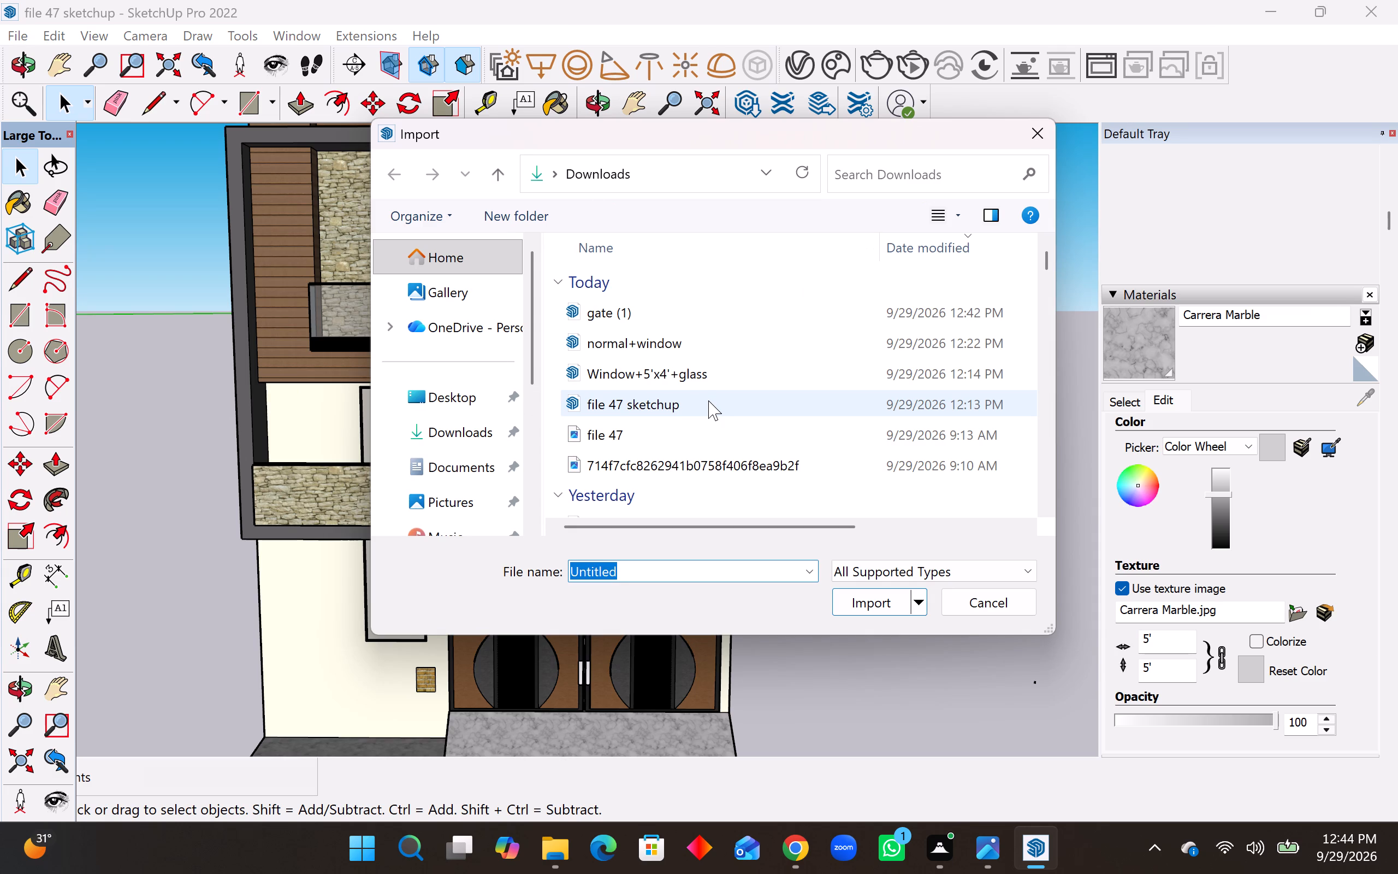
pyautogui.scroll(-10, 708, 403)
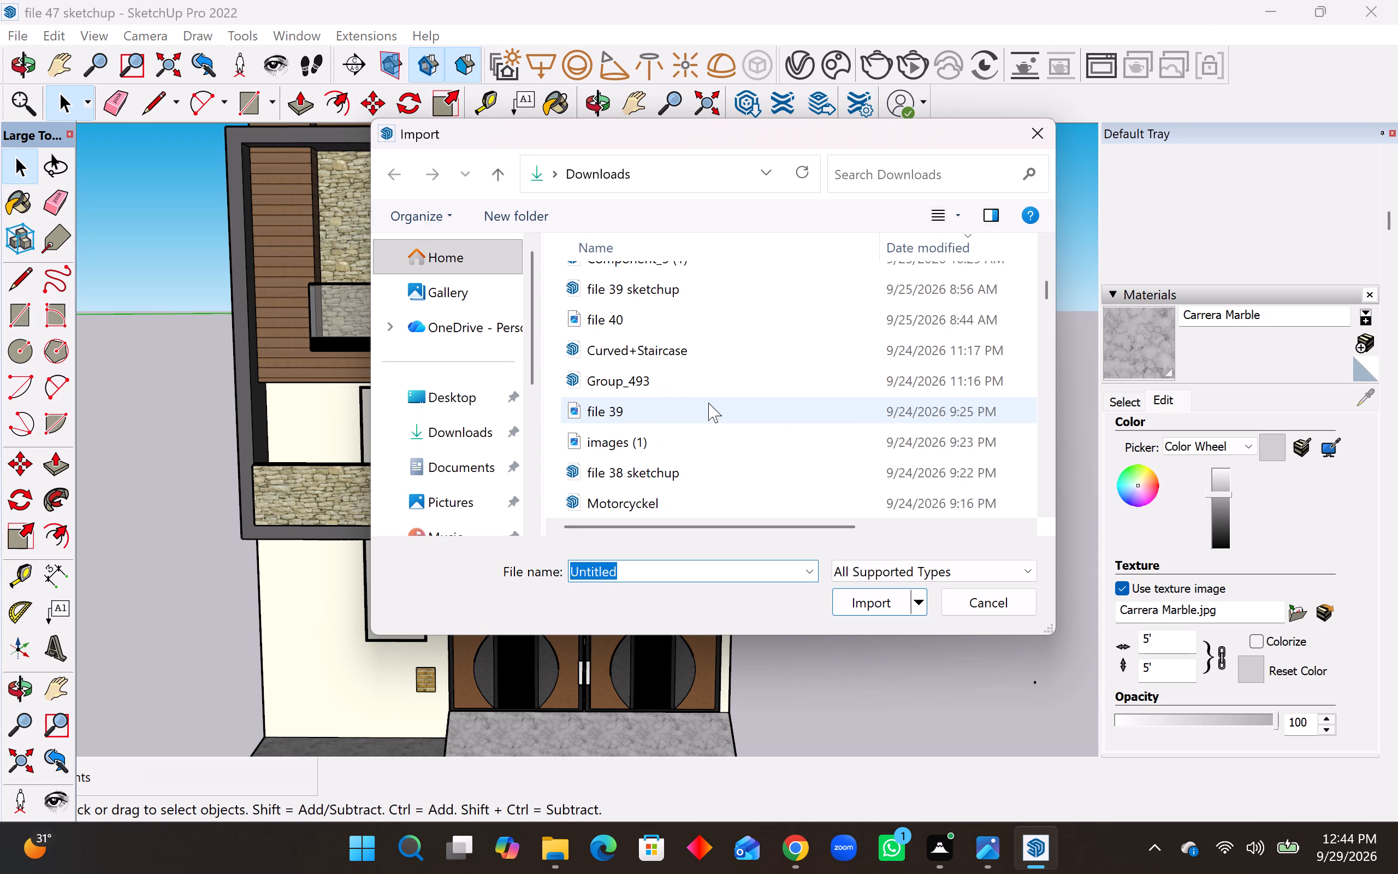
pyautogui.scroll(-5, 708, 403)
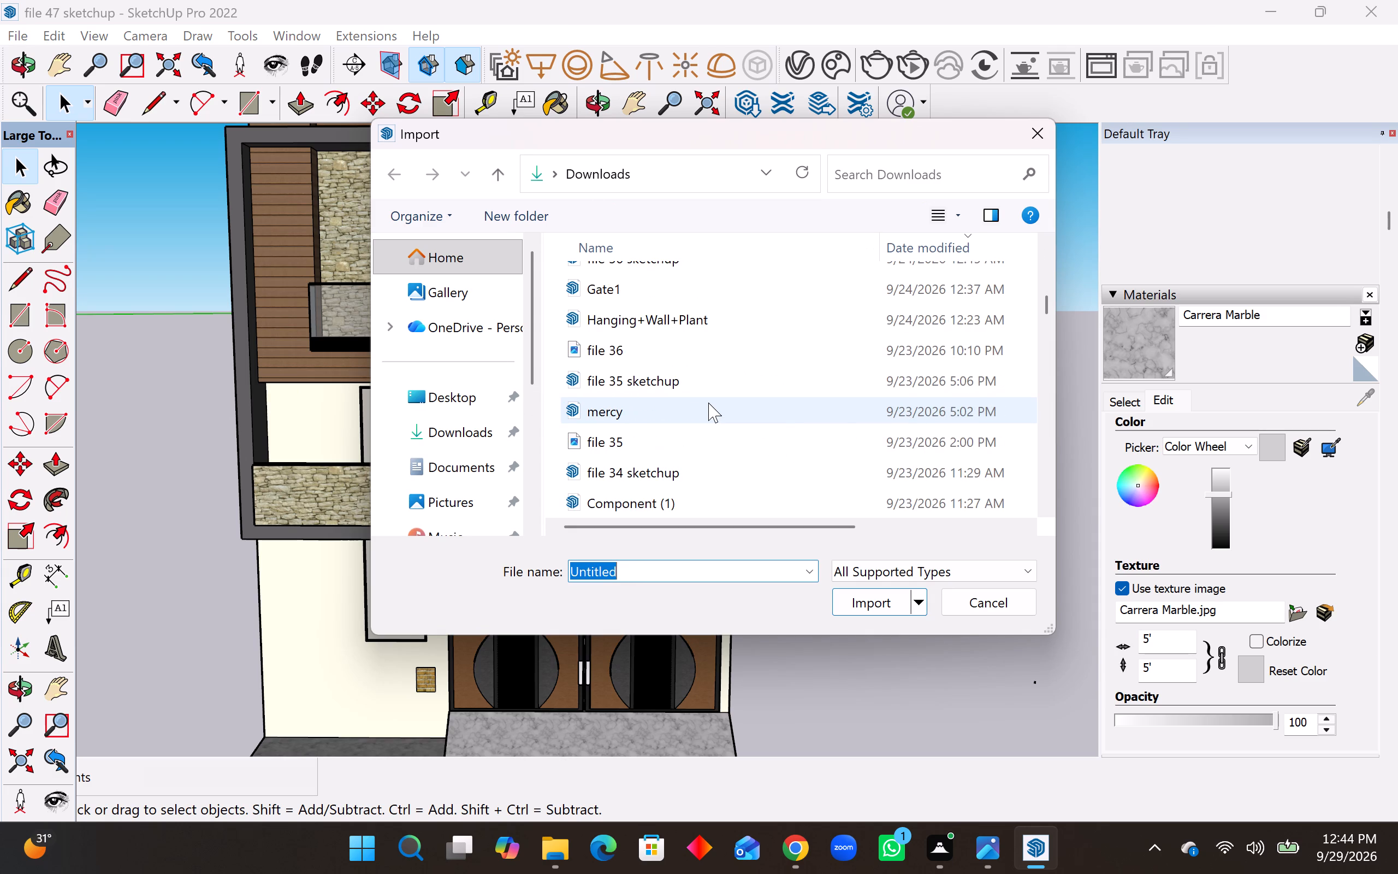
pyautogui.scroll(-4, 708, 403)
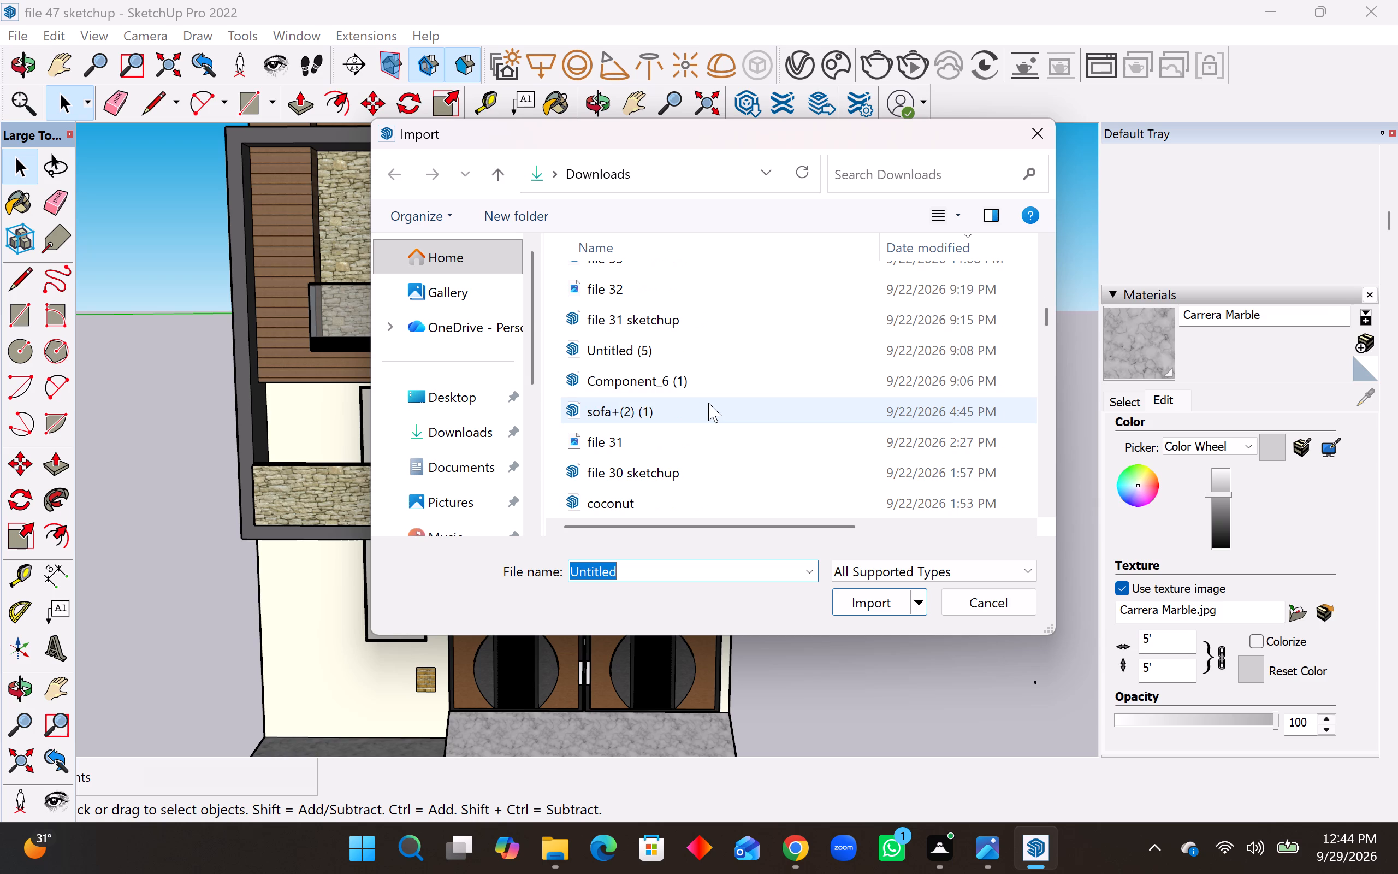
pyautogui.scroll(-9, 708, 403)
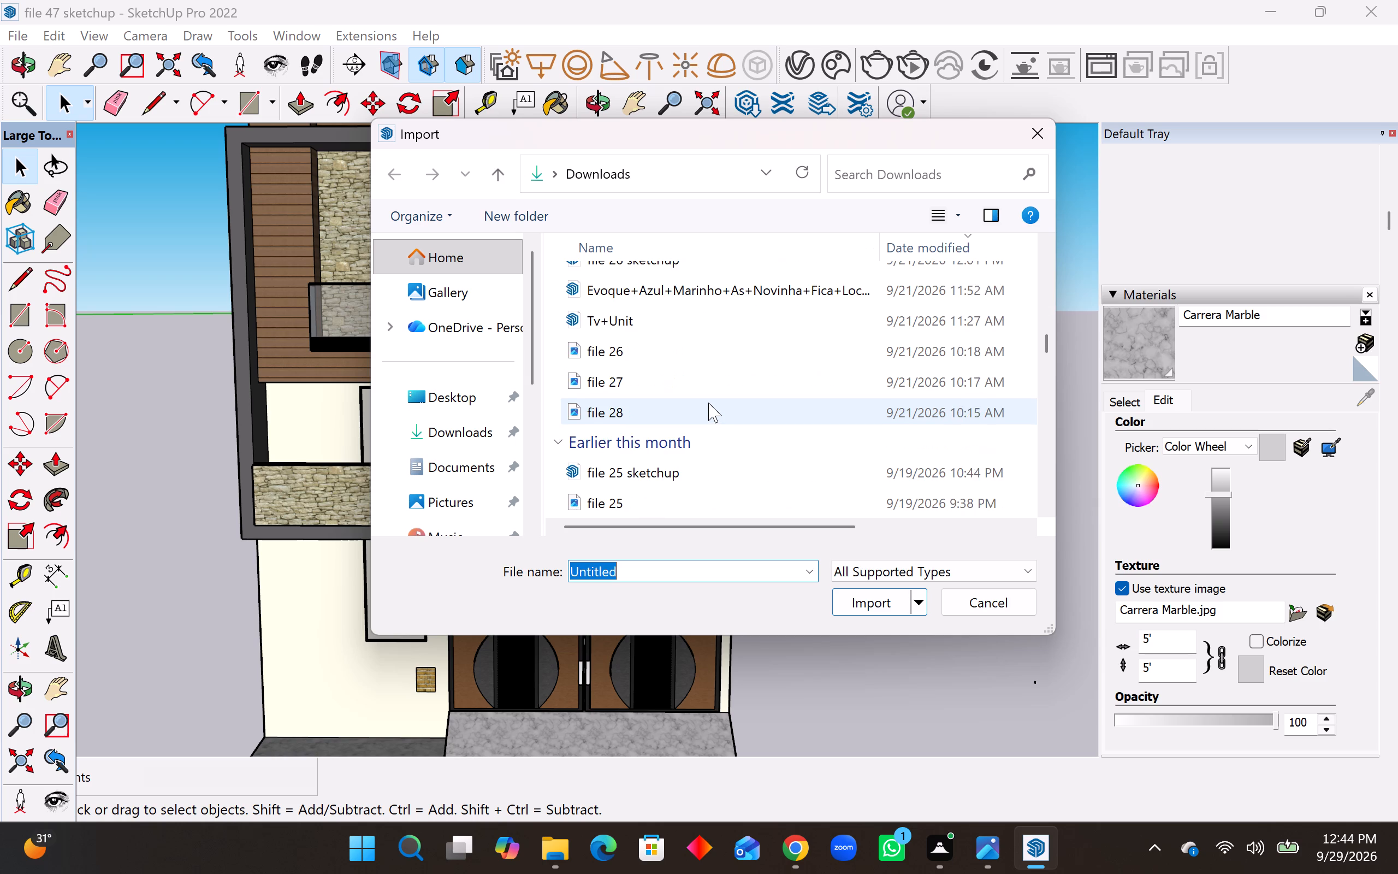
pyautogui.scroll(-5, 708, 403)
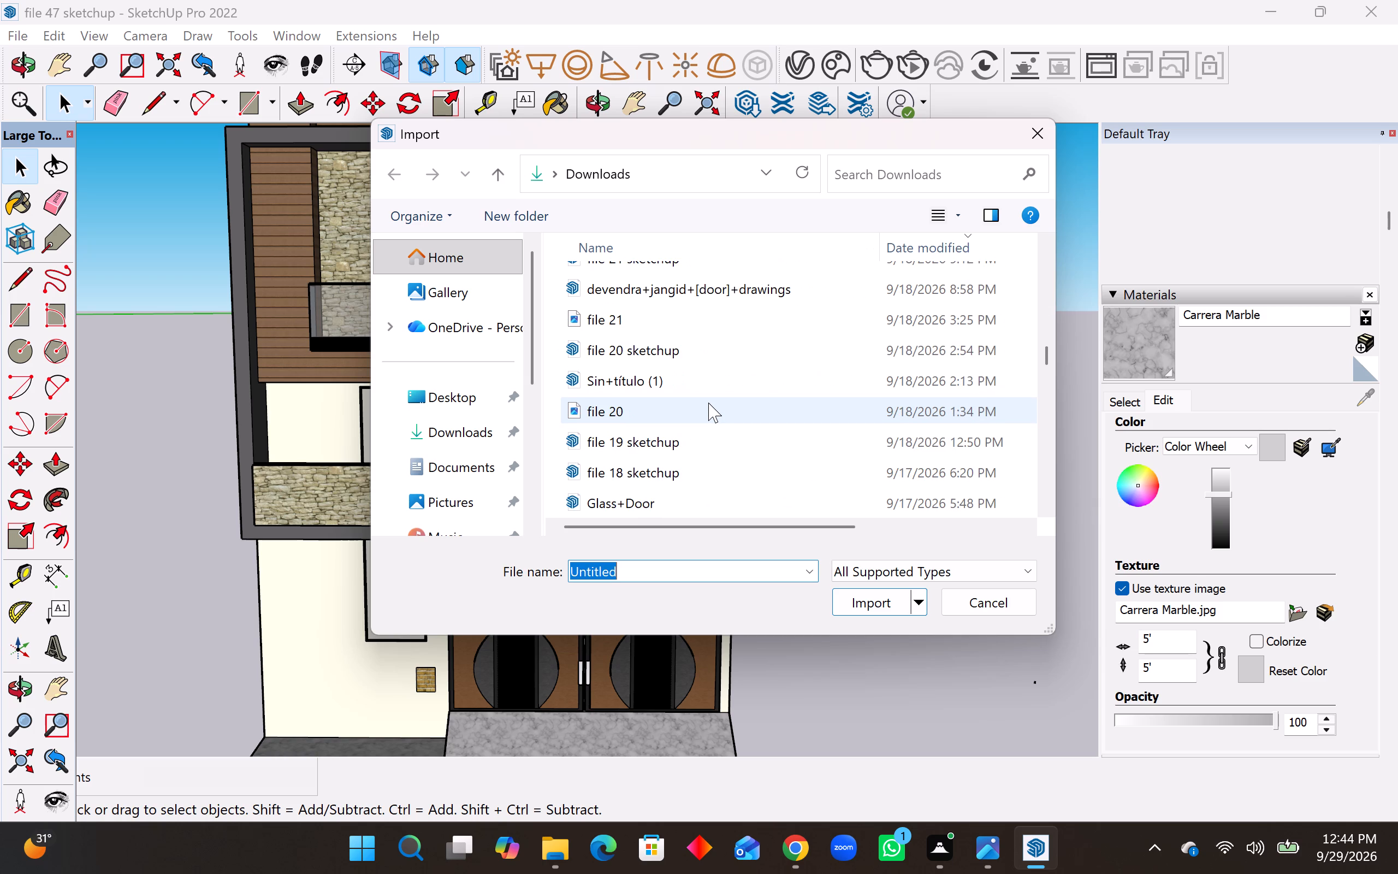
pyautogui.scroll(-2, 708, 403)
pyautogui.scroll(1, 708, 403)
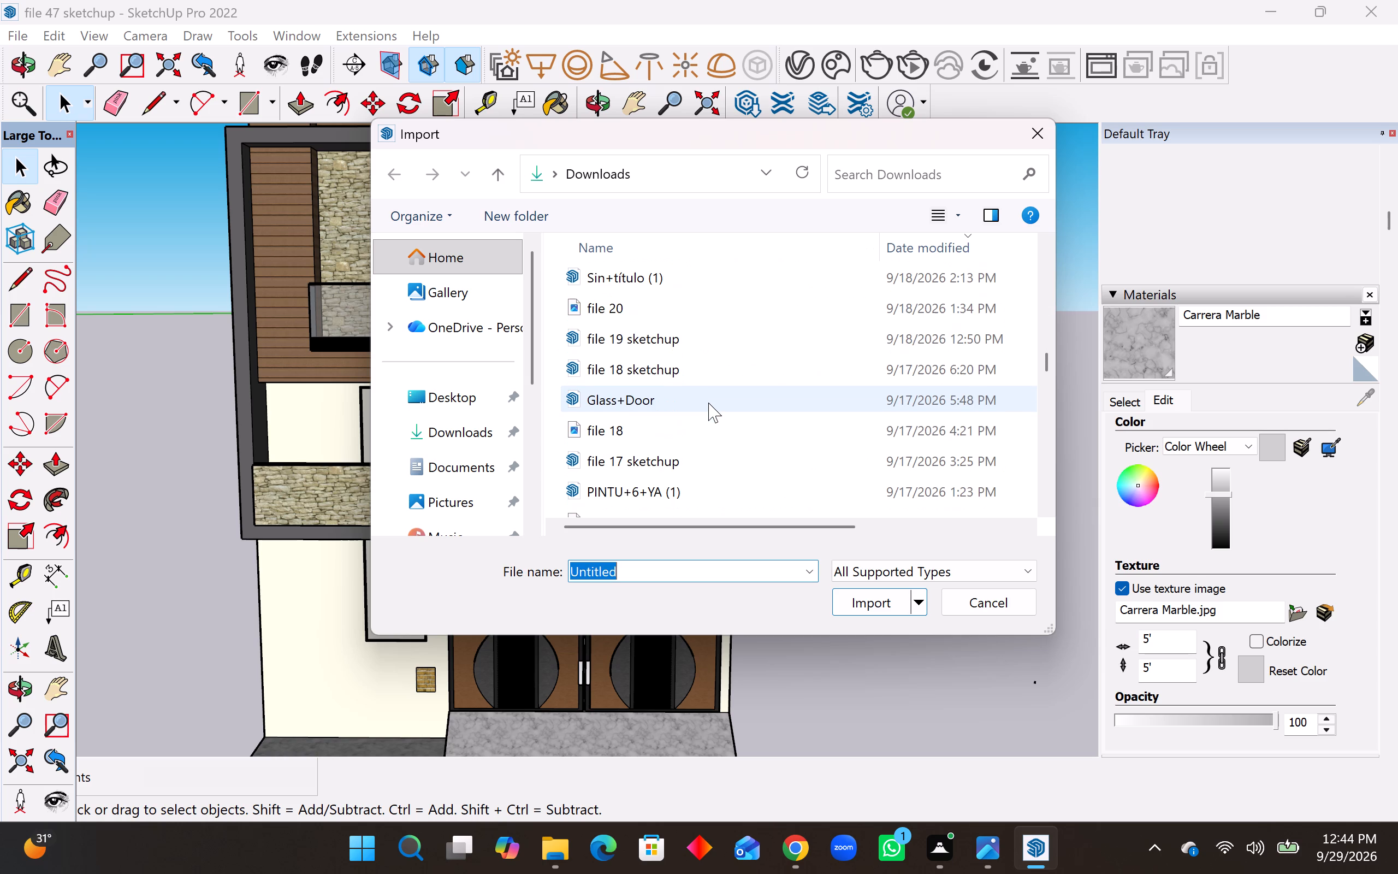
pyautogui.scroll(3, 708, 403)
pyautogui.scroll(-1, 708, 403)
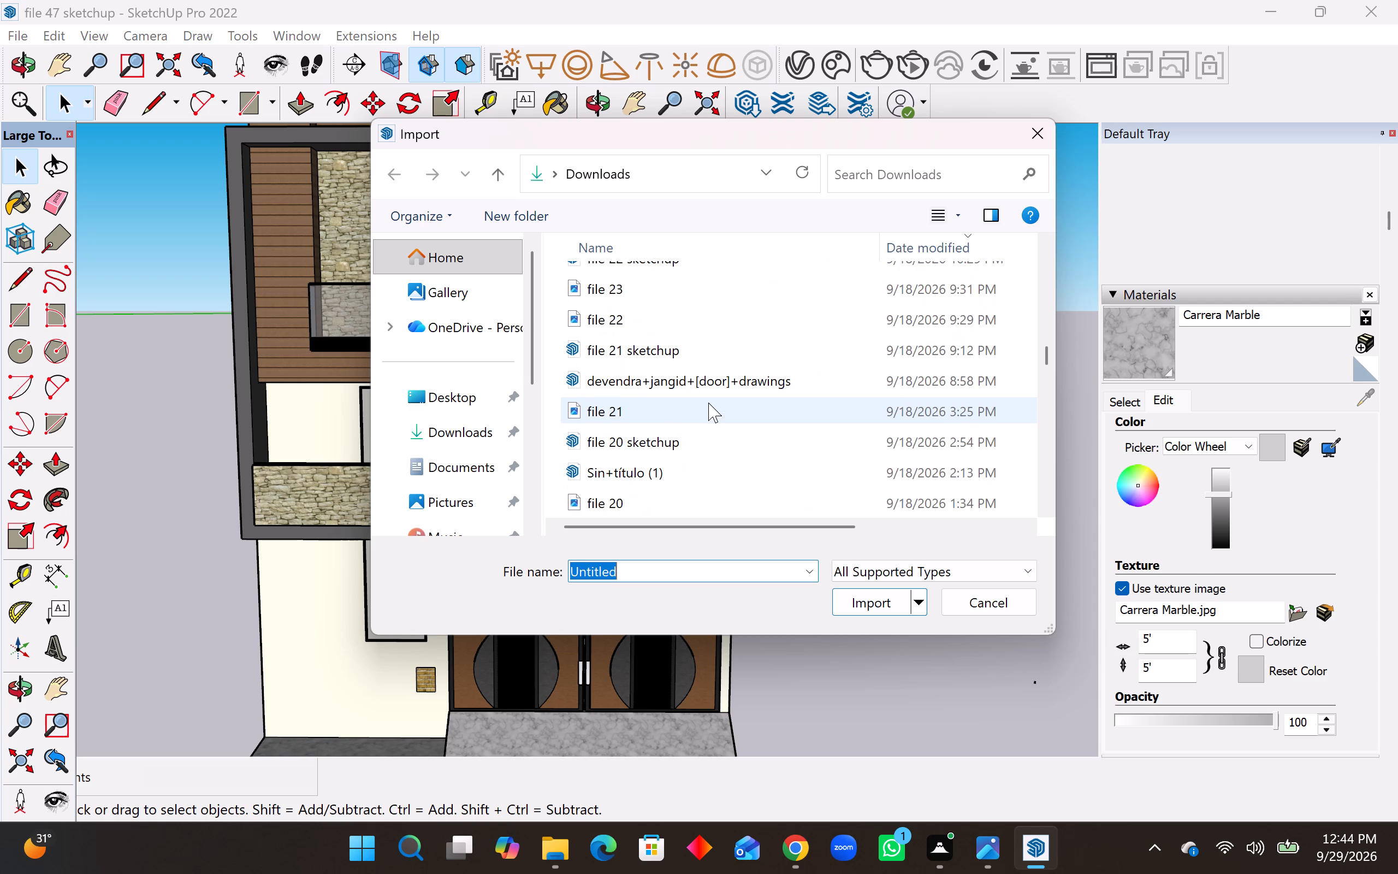
pyautogui.scroll(-4, 708, 403)
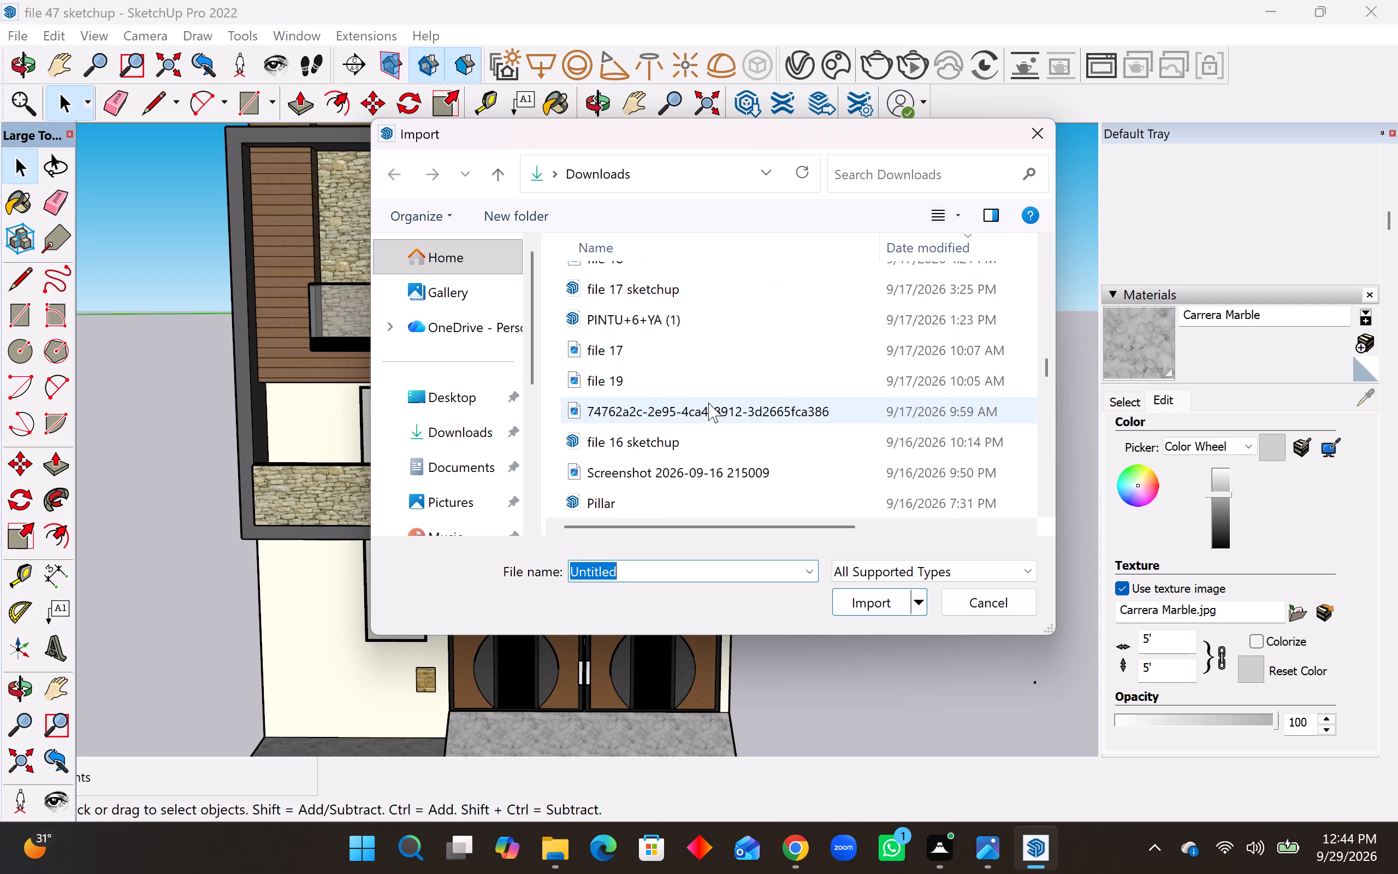
pyautogui.scroll(-4, 708, 403)
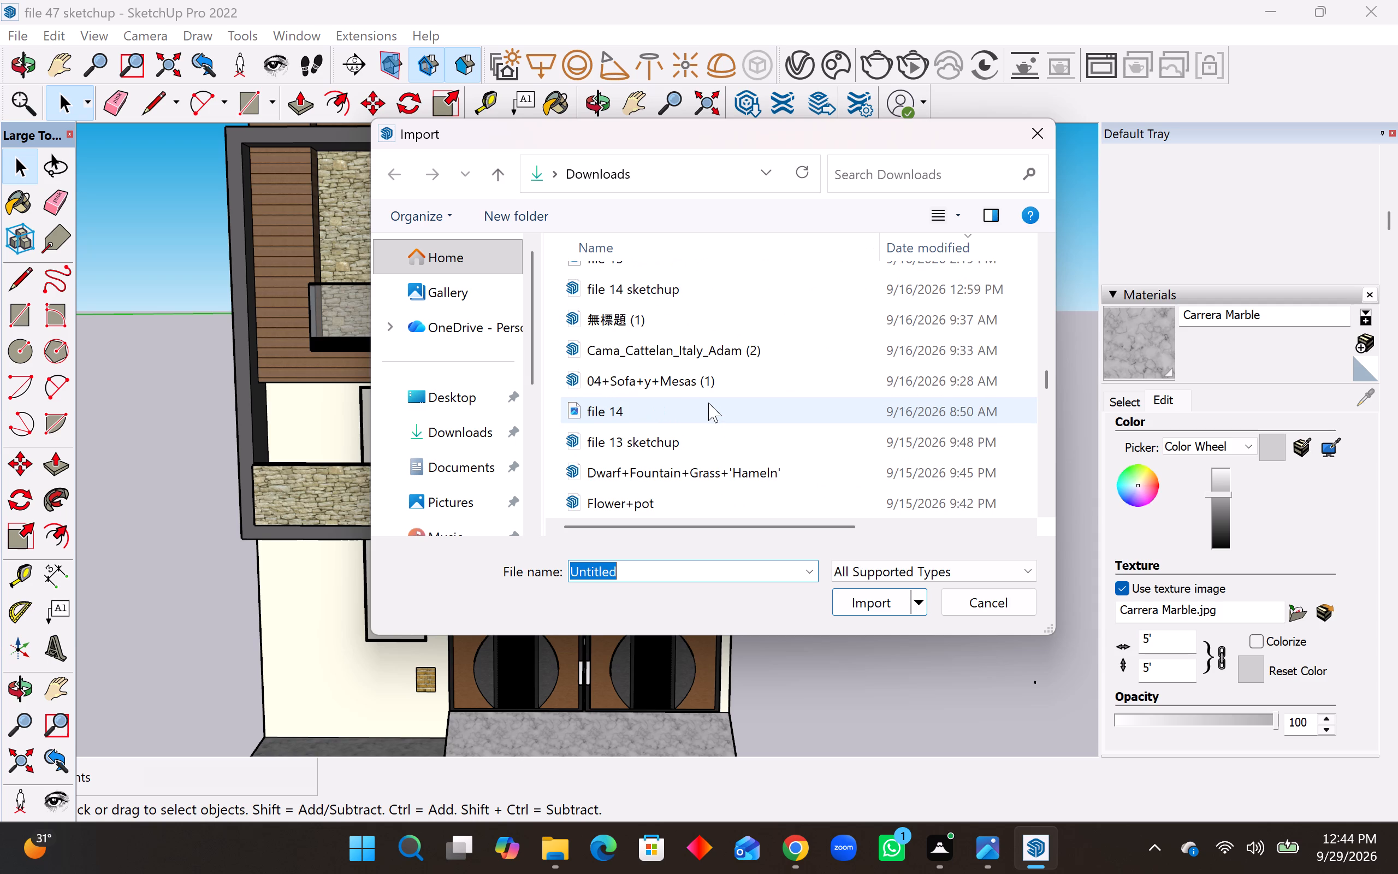
pyautogui.scroll(-1, 708, 403)
pyautogui.click(706, 403)
pyautogui.click(853, 610)
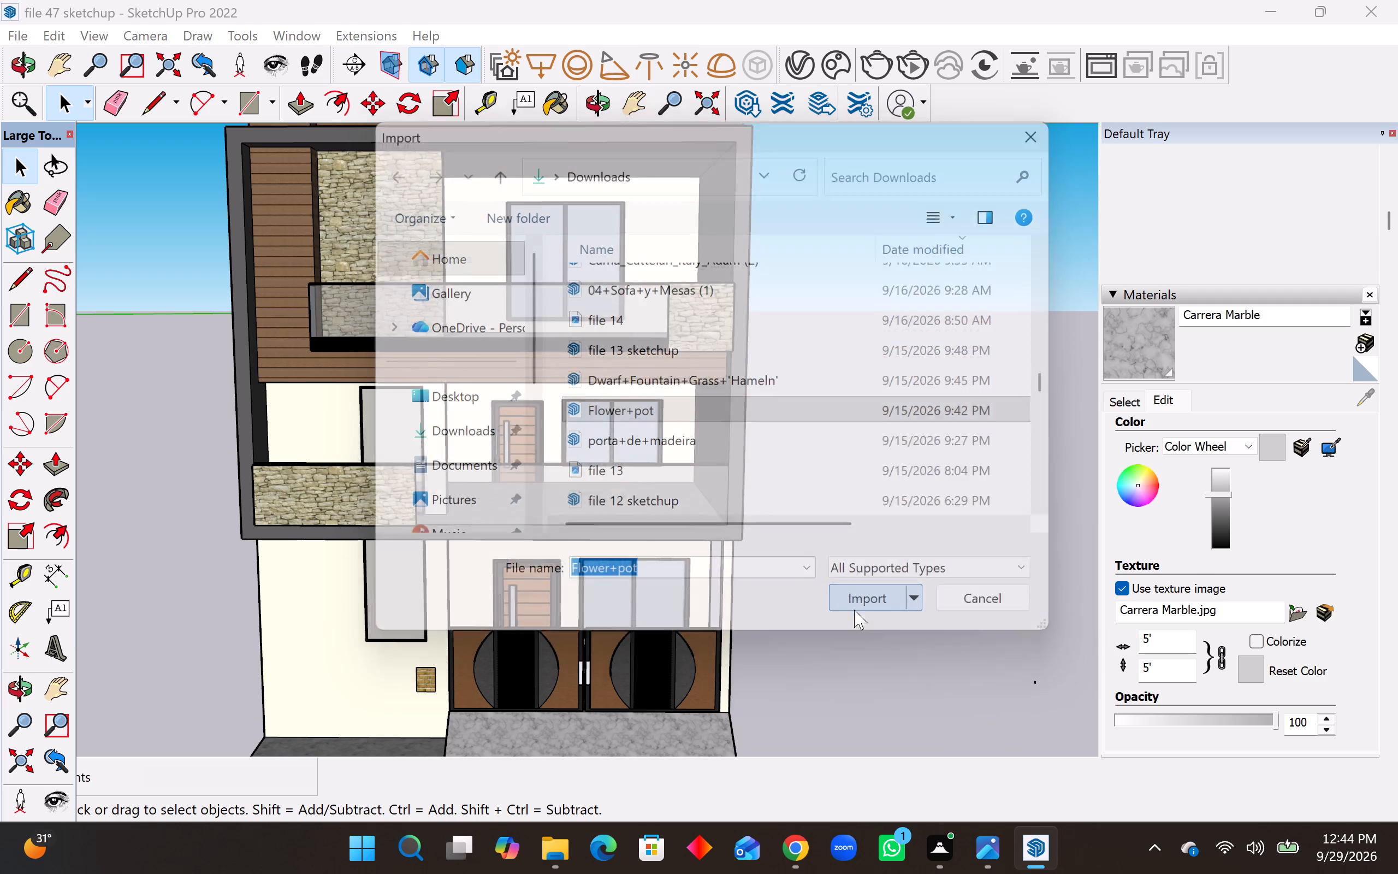
pyautogui.click(926, 304)
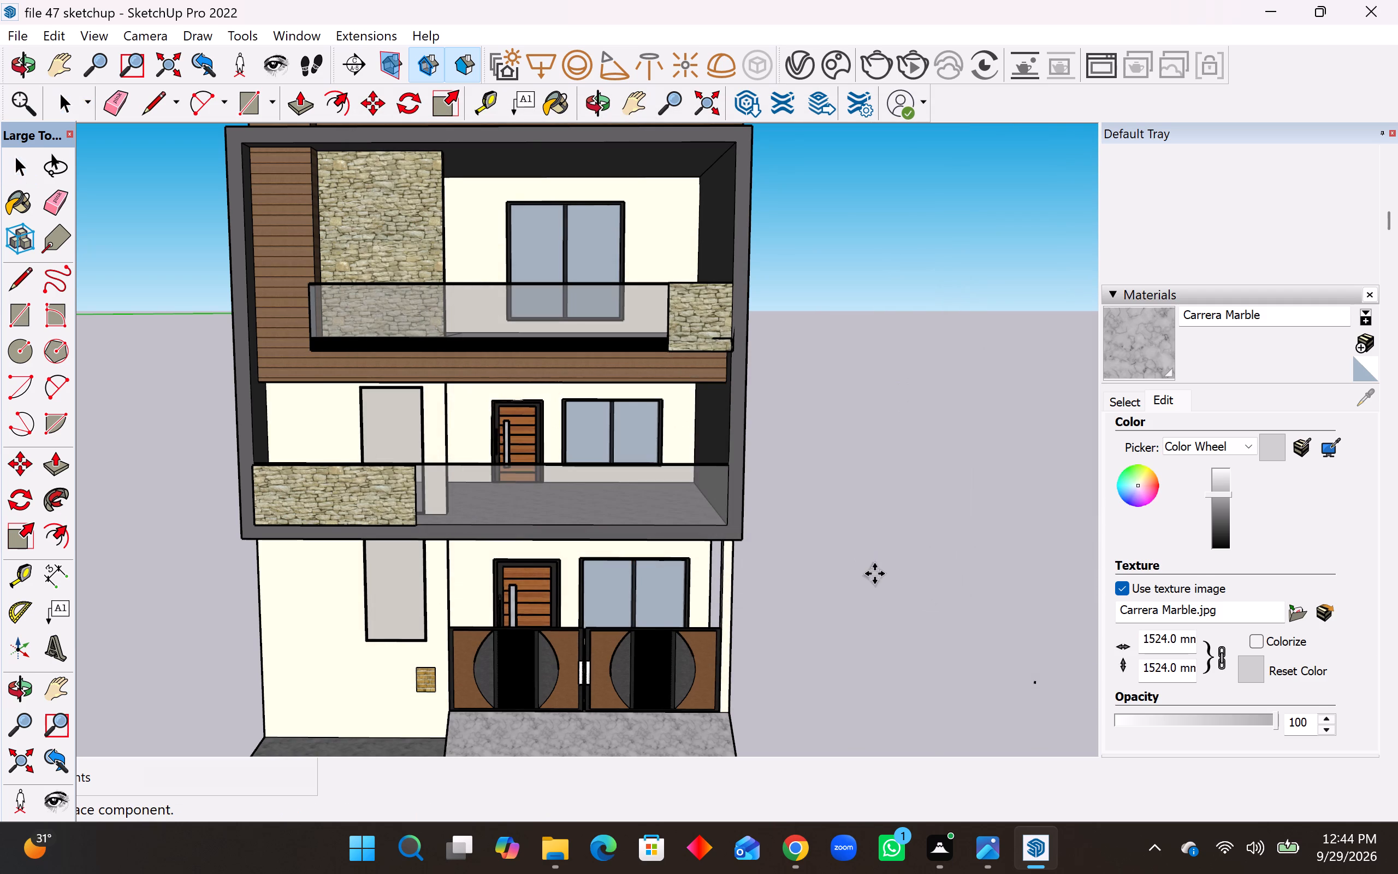
pyautogui.scroll(-7, 866, 542)
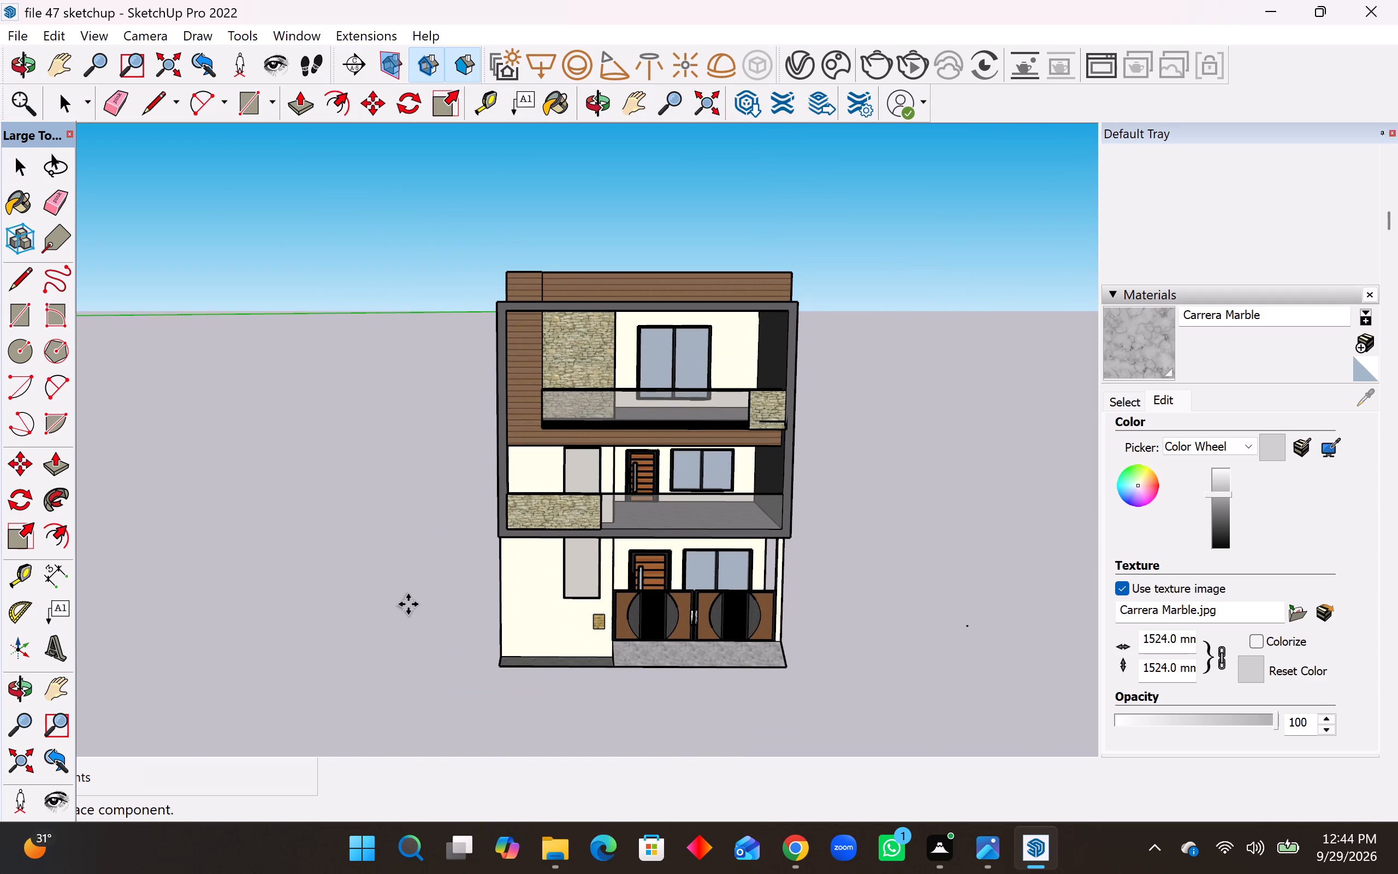
pyautogui.moveTo(408, 604); pyautogui.dragTo(442, 659, button='middle')
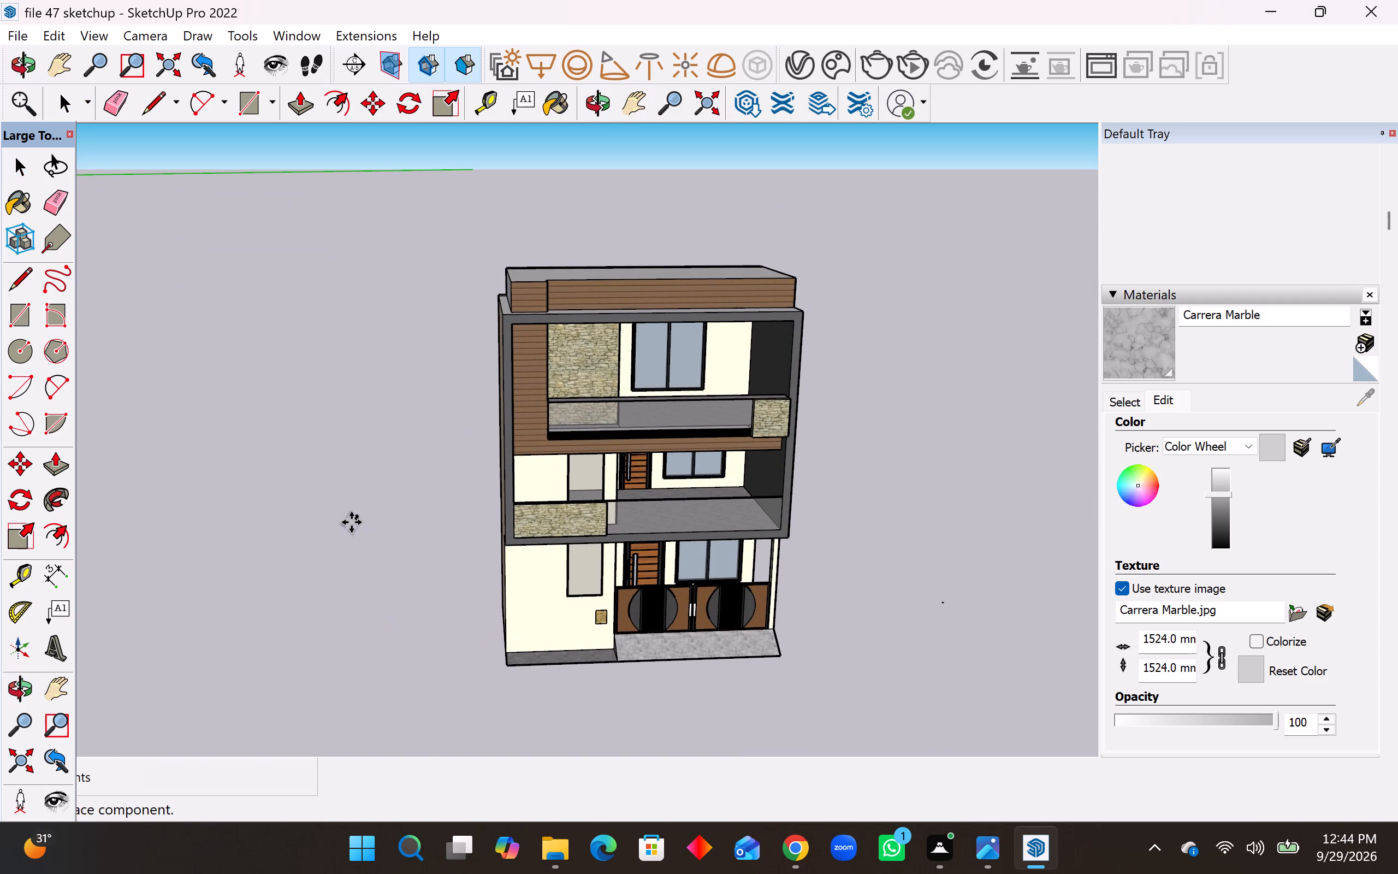
pyautogui.click(348, 551)
# Move the flower pot onto the dark marble strip at the foot of the front wall, by the house's outer corner.
pyautogui.scroll(10, 343, 582)
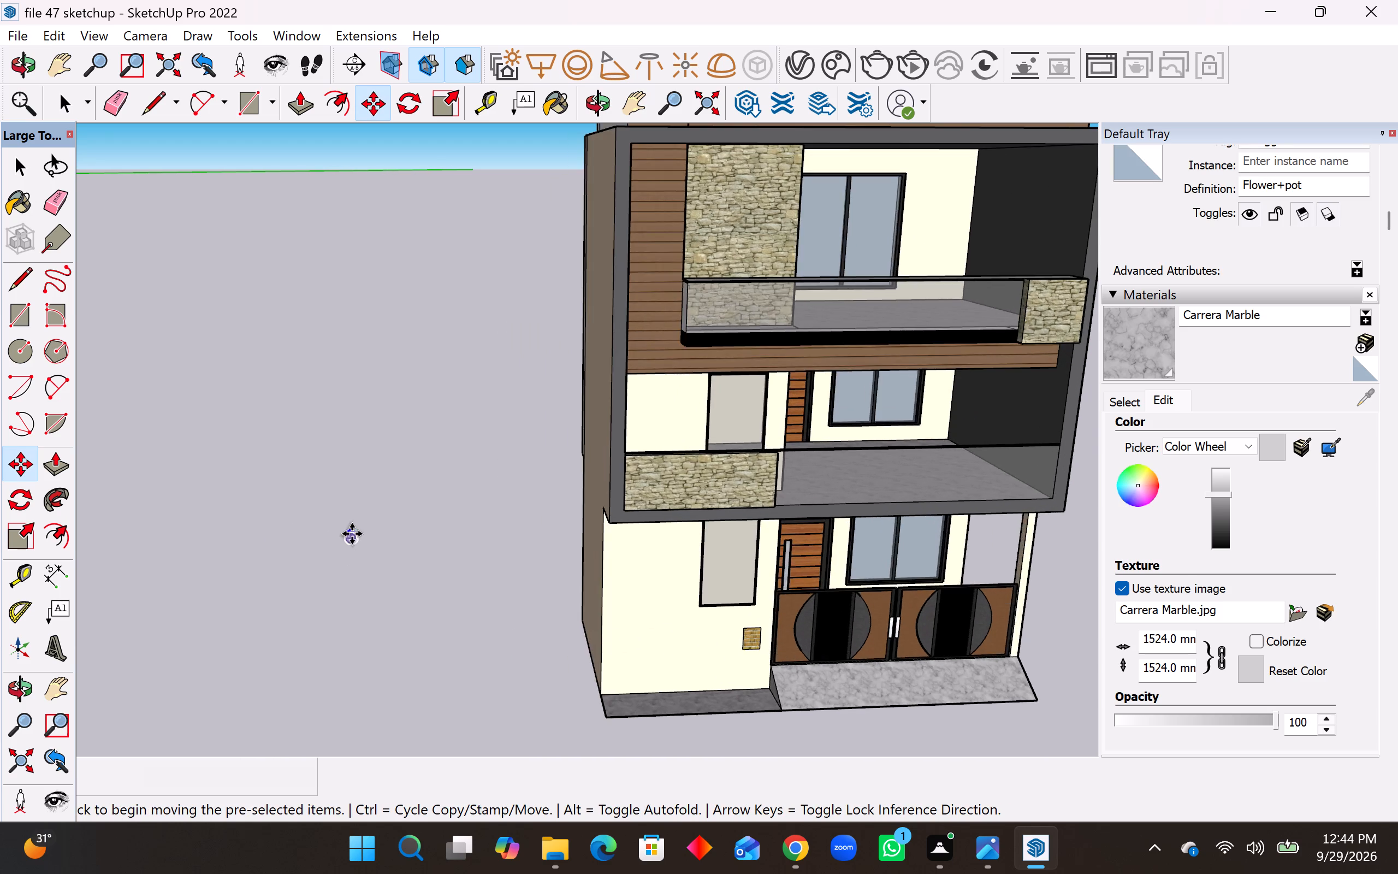
pyautogui.scroll(8, 352, 534)
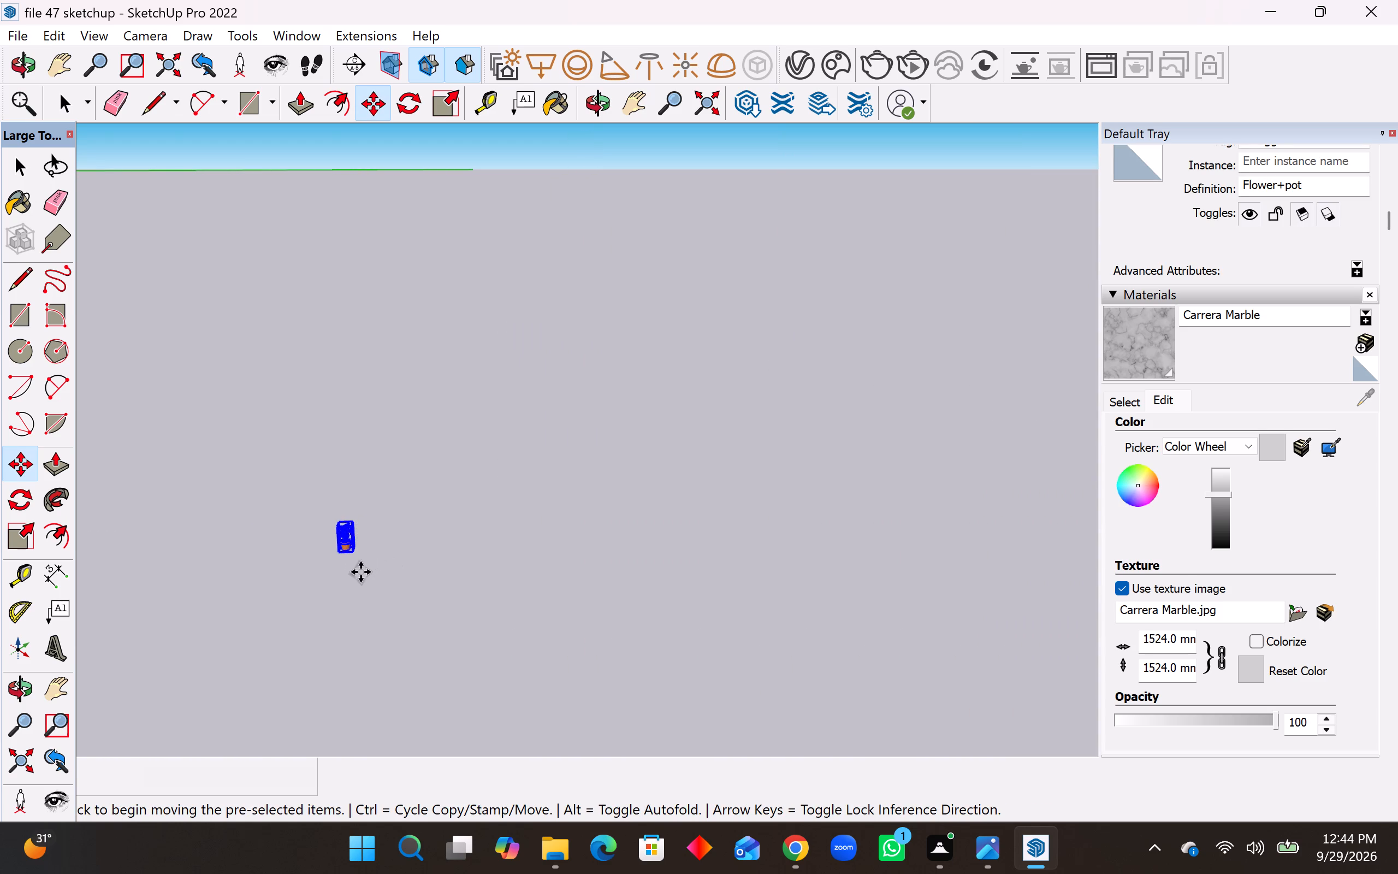
pyautogui.press('m')
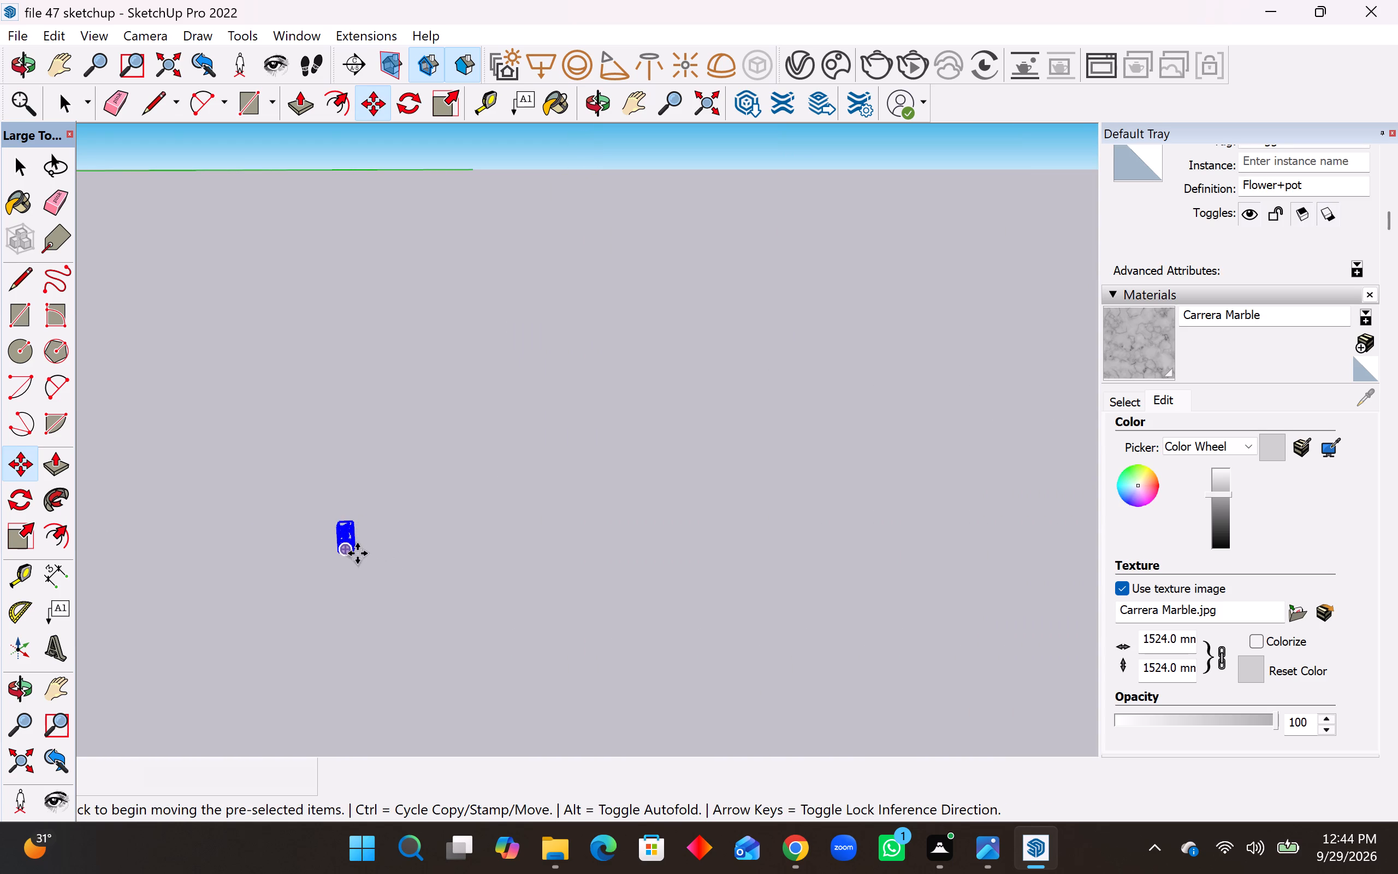
pyautogui.click(357, 553)
pyautogui.scroll(-18, 369, 610)
pyautogui.moveTo(593, 645); pyautogui.dragTo(589, 595, button='middle')
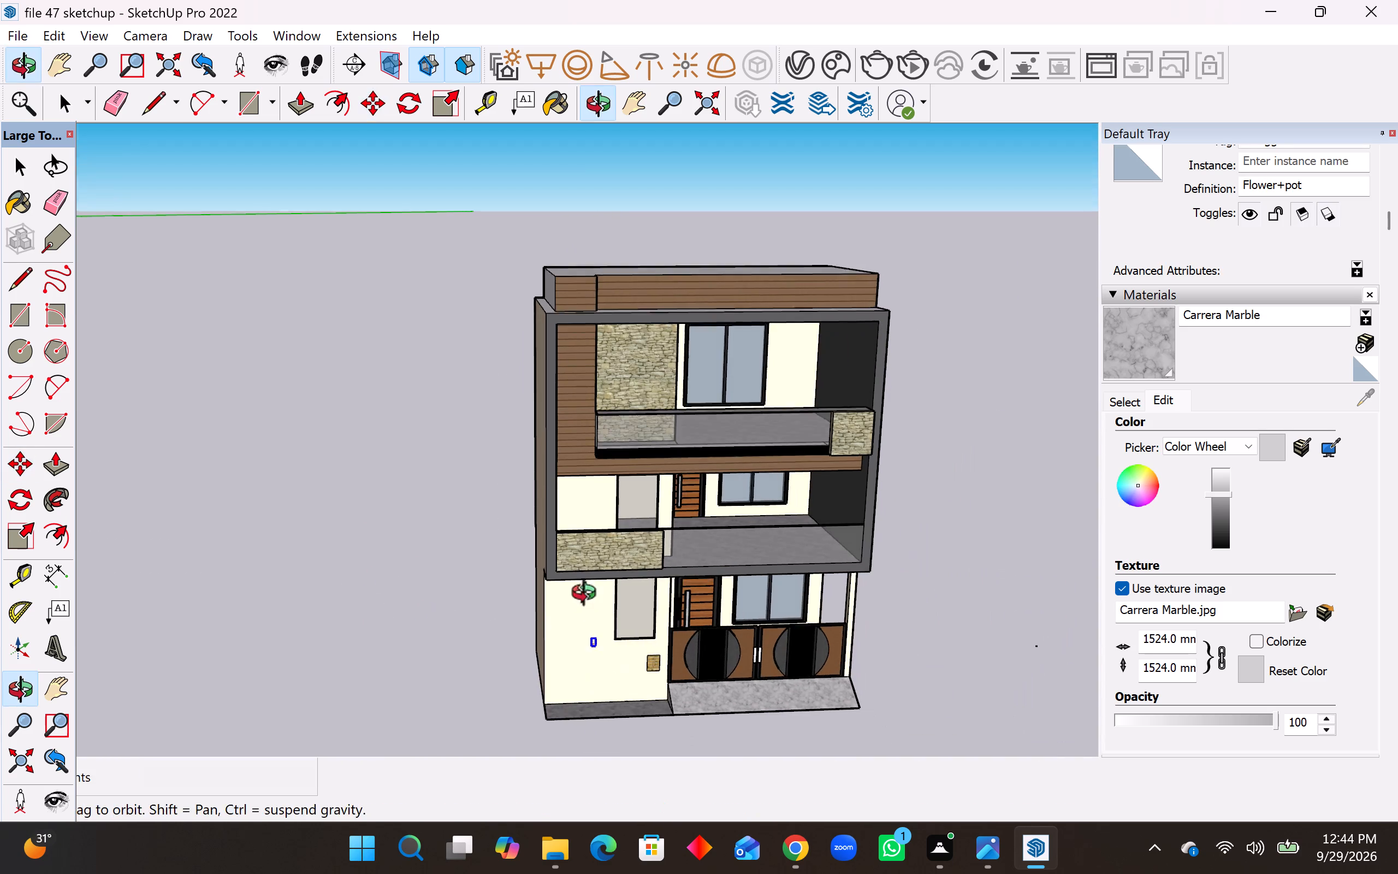
pyautogui.moveTo(589, 595); pyautogui.dragTo(589, 586, button='middle')
pyautogui.scroll(13, 585, 696)
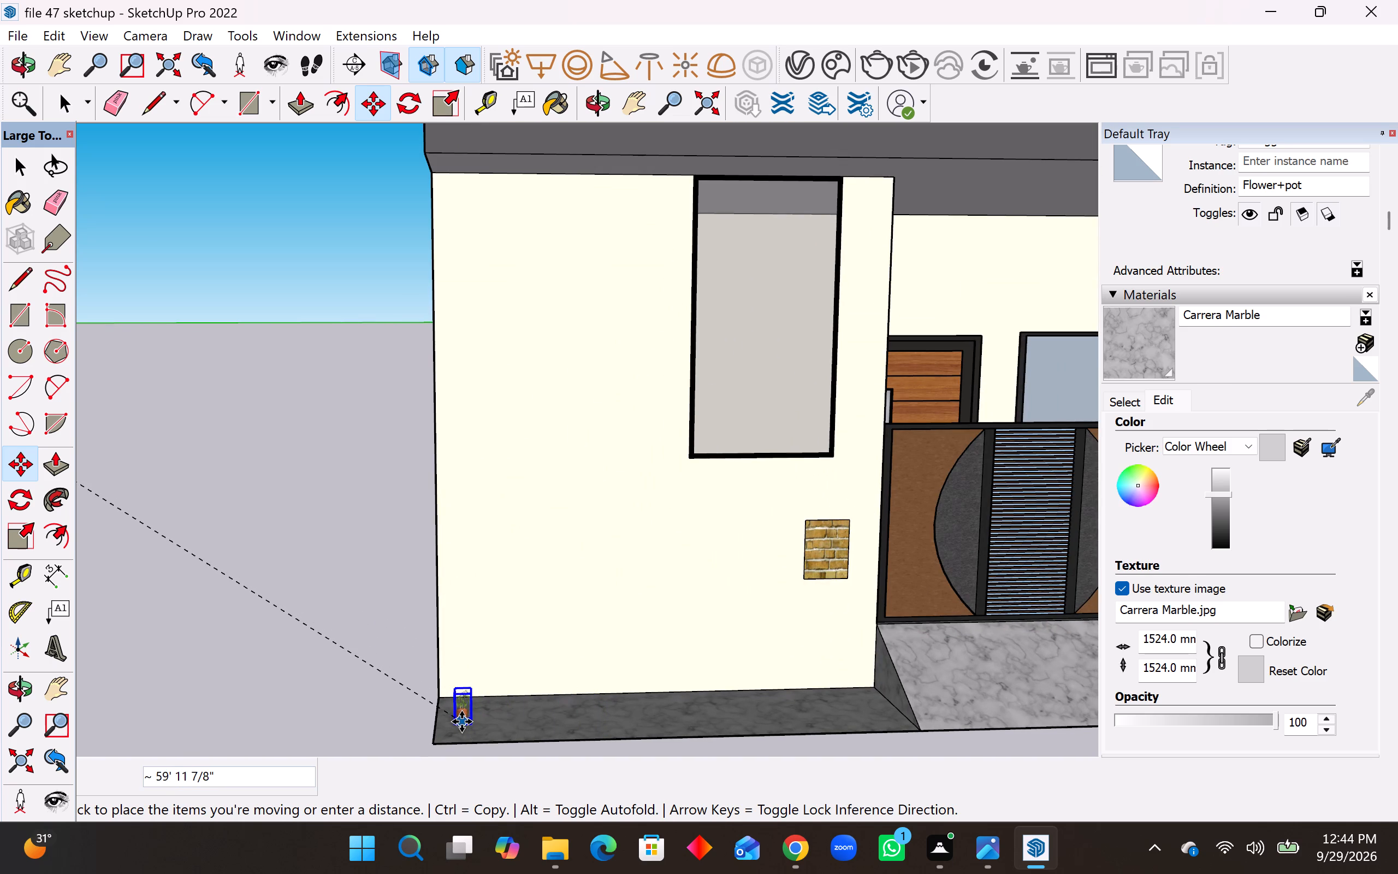
pyautogui.click(461, 722)
# Enlarge the flower pot by scaling its depth by about 3.14, width by about 1.64 and height by about 1.50.
pyautogui.scroll(-5, 643, 541)
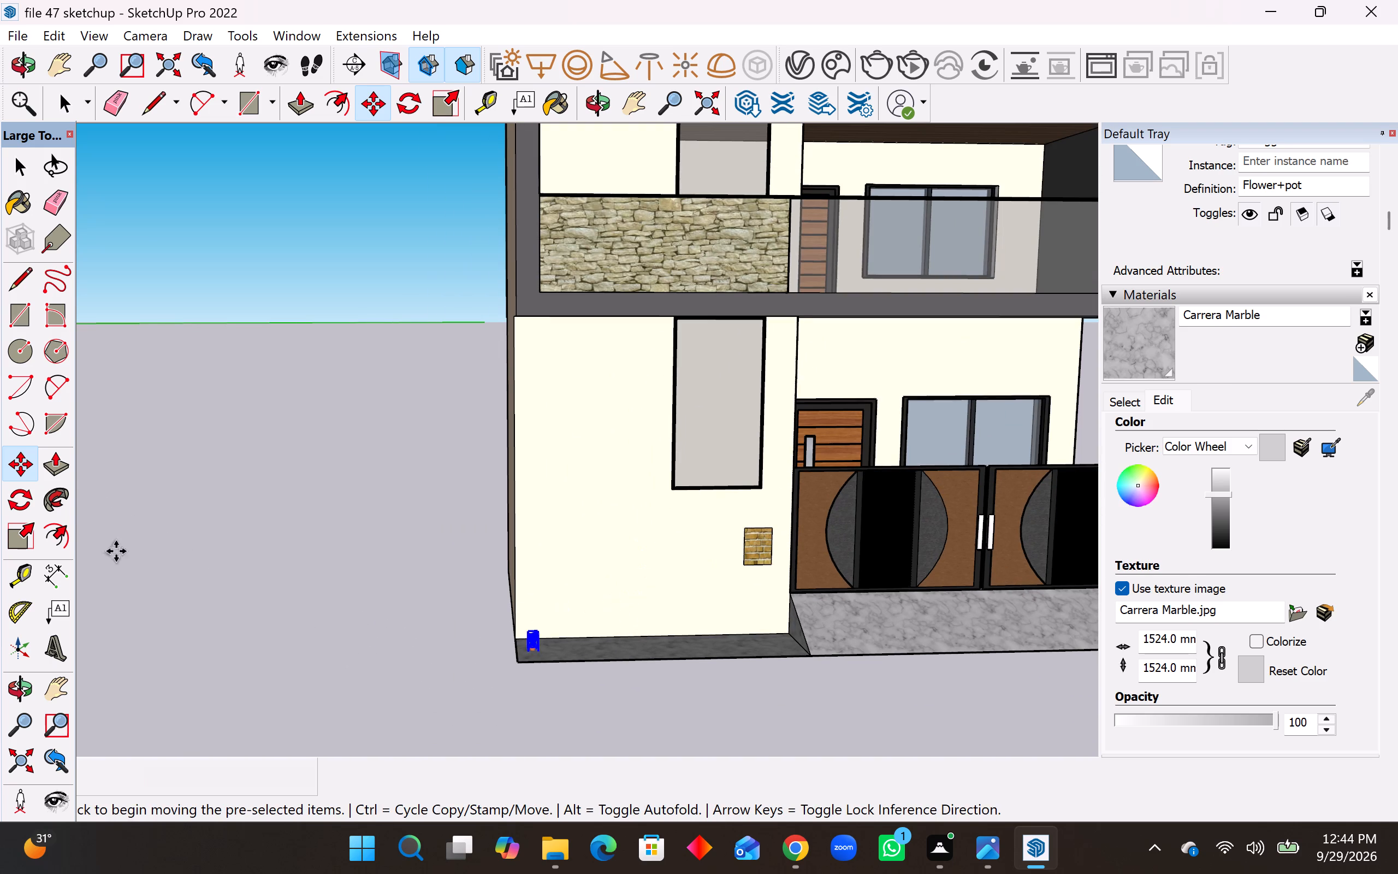
pyautogui.click(19, 542)
pyautogui.scroll(11, 478, 666)
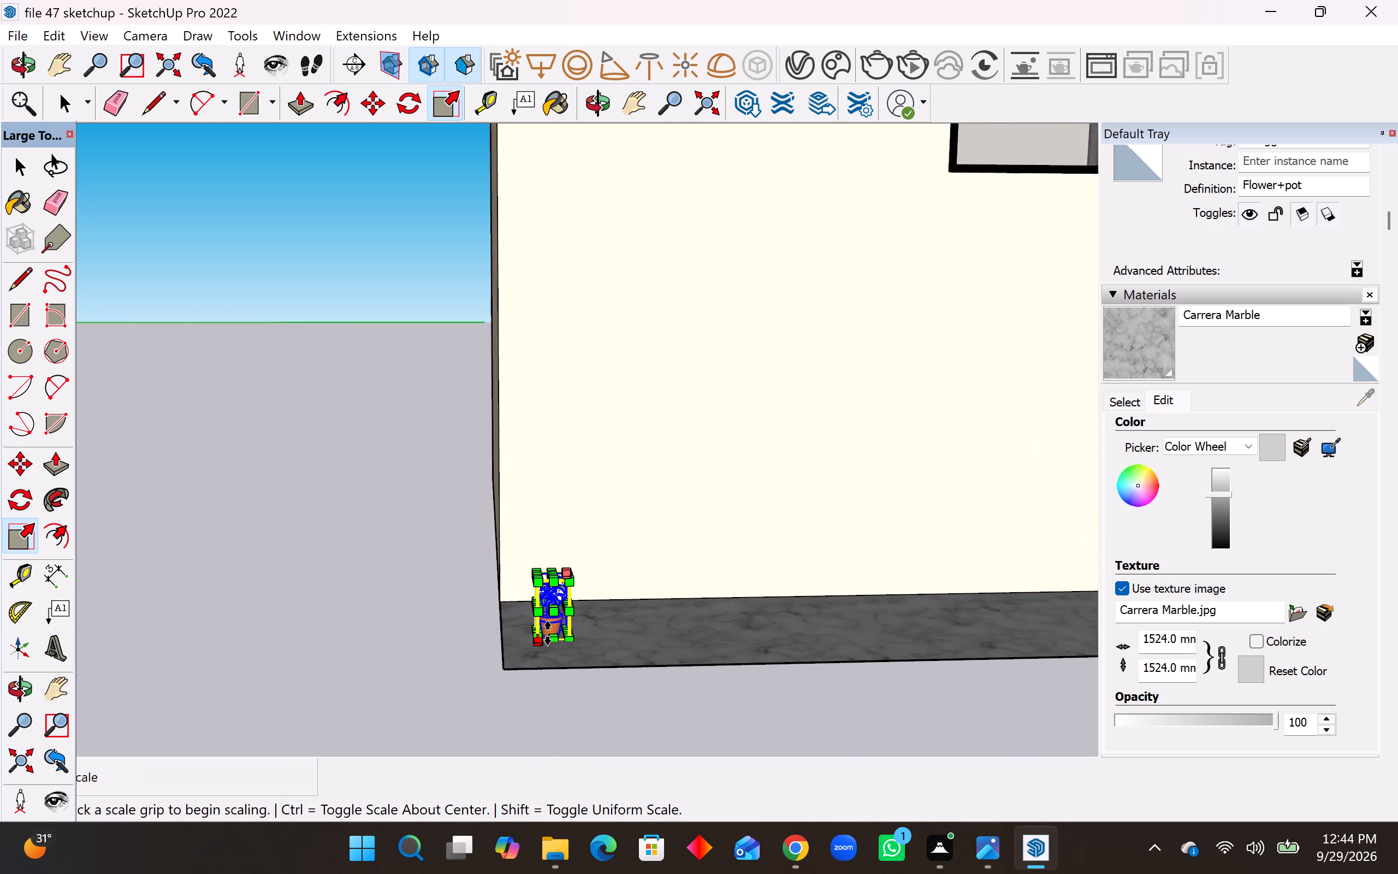
pyautogui.scroll(2, 548, 633)
pyautogui.click(558, 607)
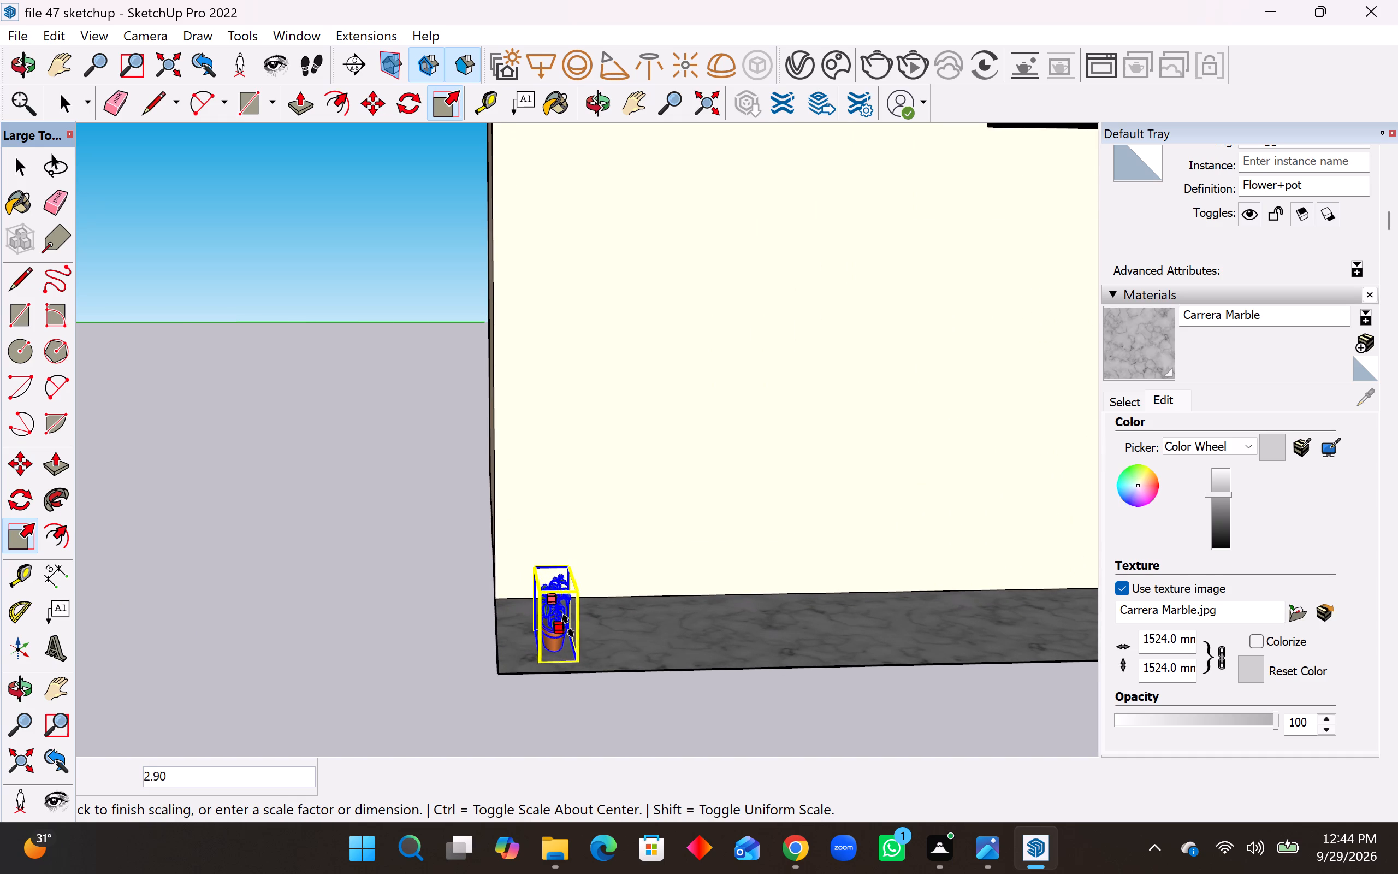
pyautogui.click(568, 628)
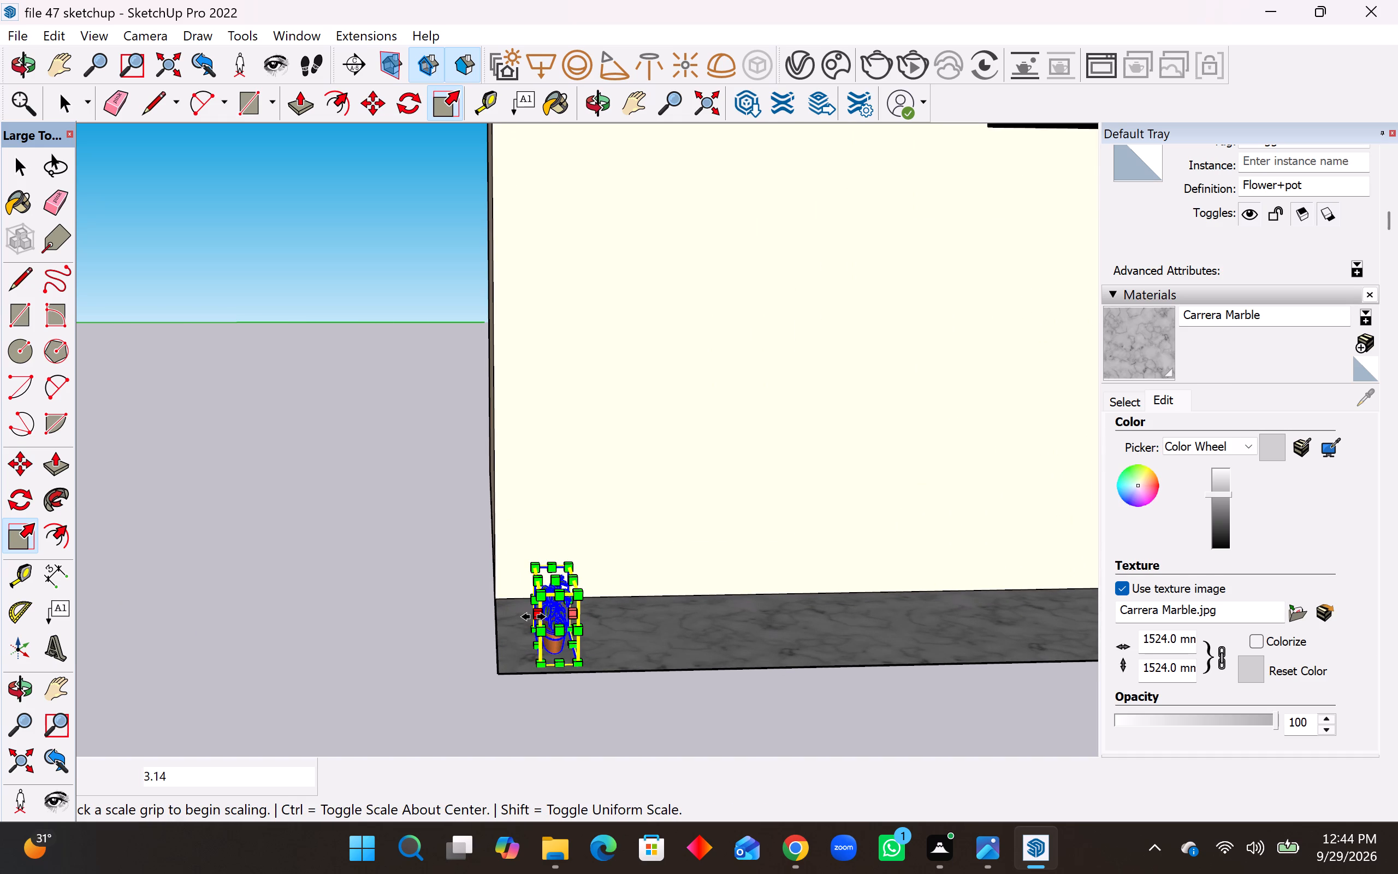
pyautogui.click(534, 617)
pyautogui.click(516, 617)
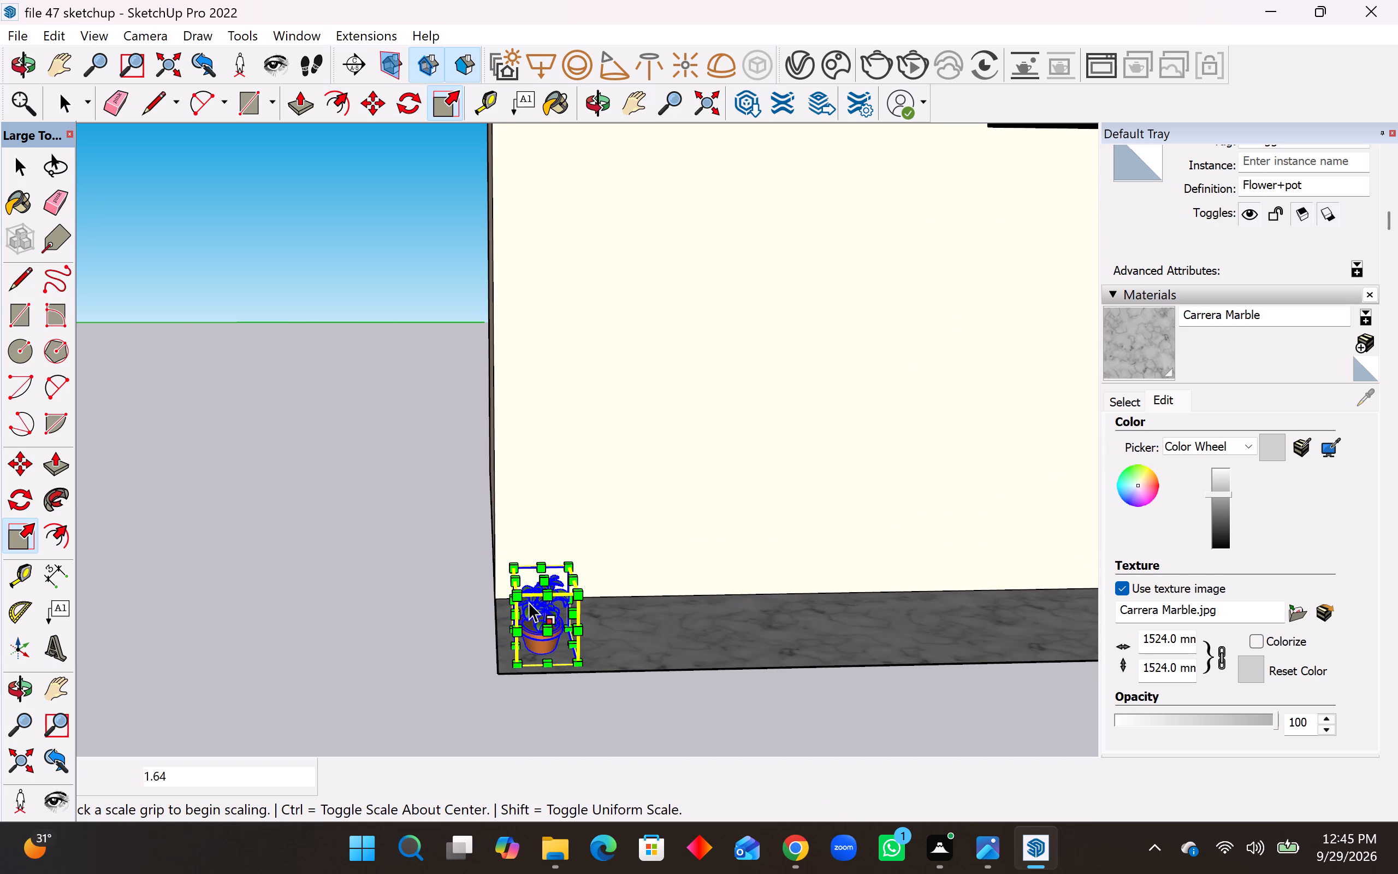
pyautogui.click(543, 578)
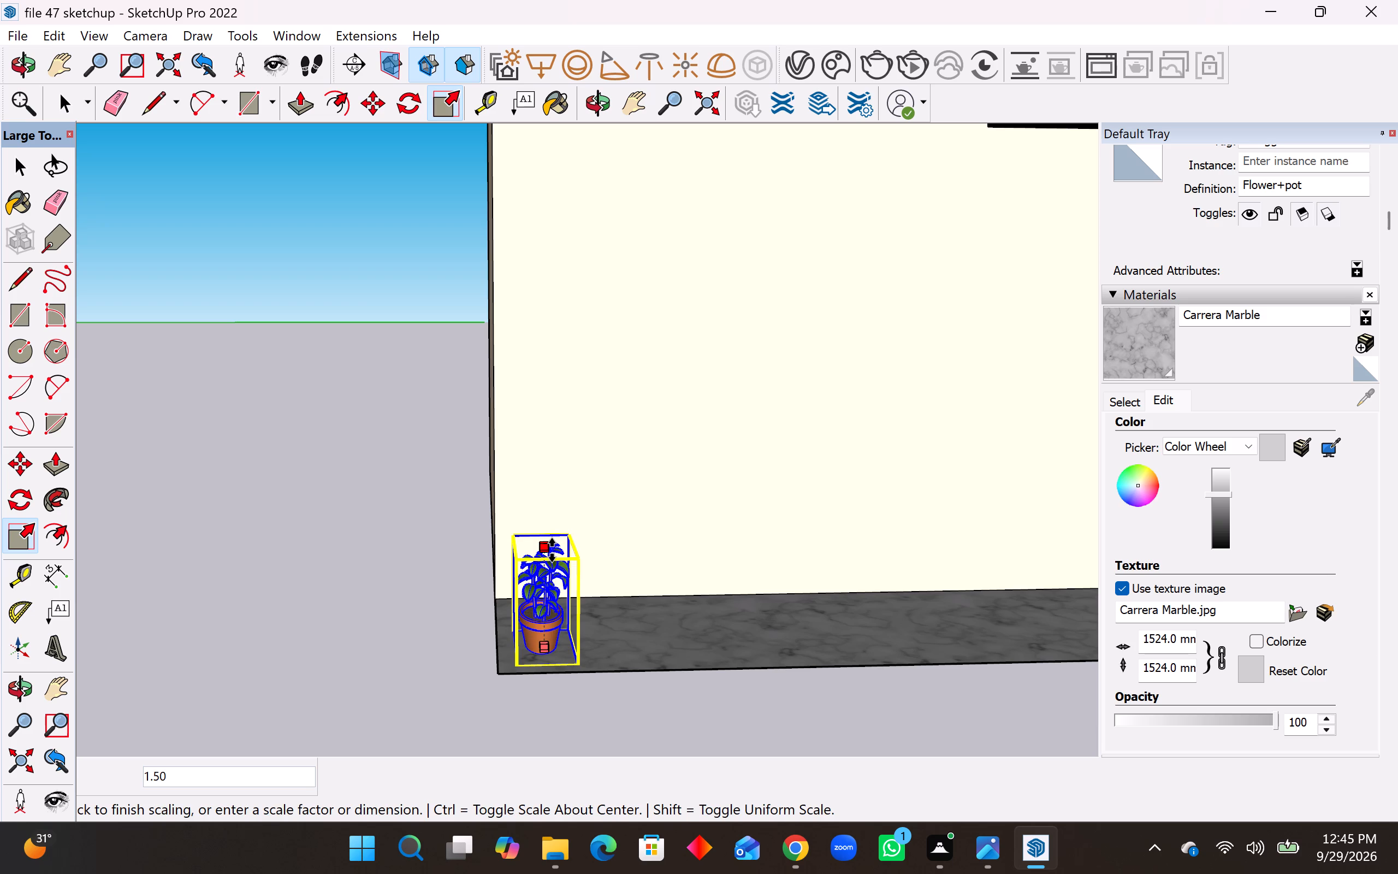
pyautogui.click(552, 550)
# Stretch the flower pot's width further along the marble strip and scale its height by about 1.06.
pyautogui.scroll(-13, 395, 638)
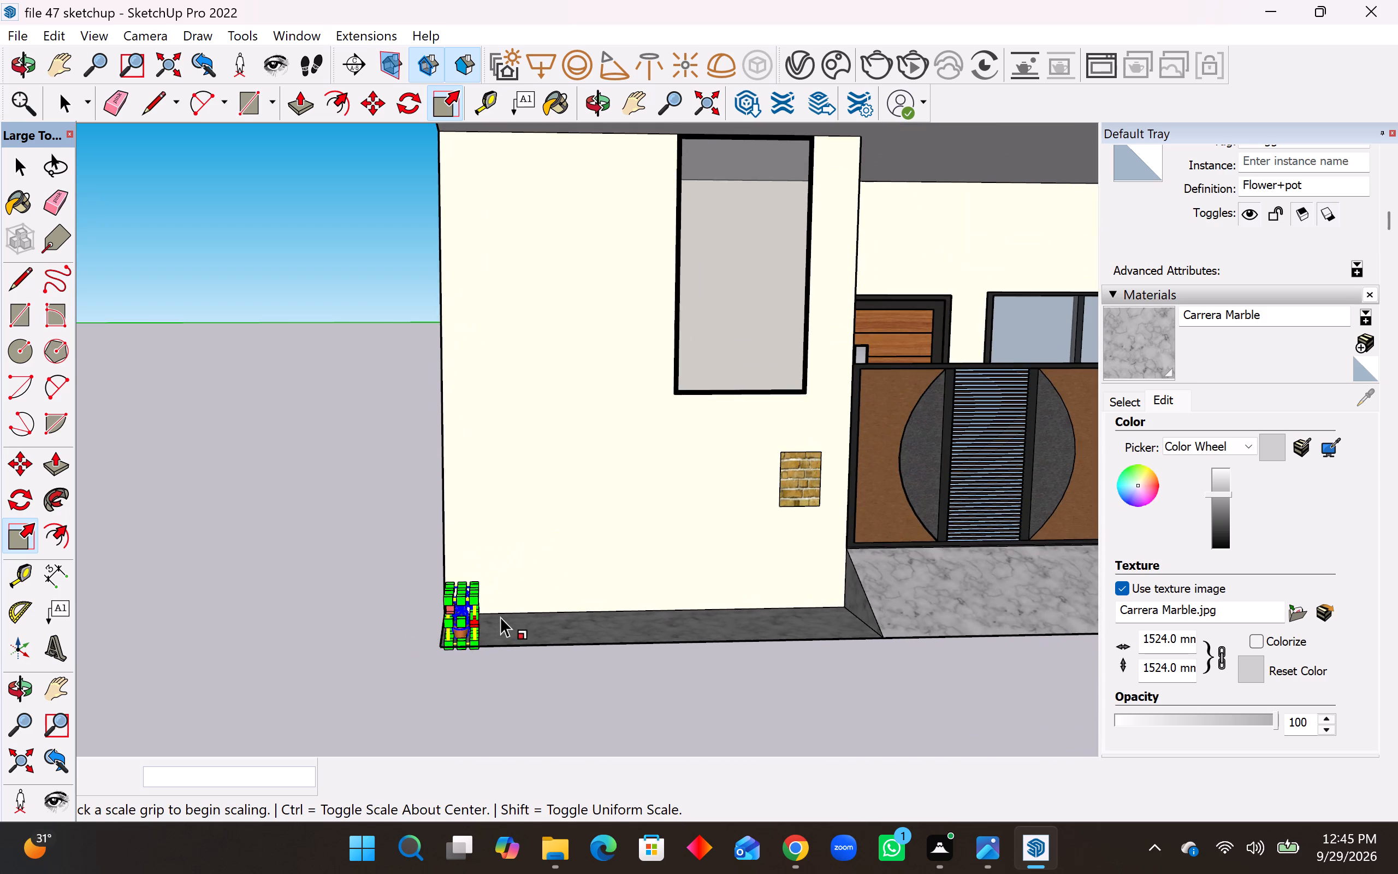
pyautogui.moveTo(505, 614); pyautogui.dragTo(511, 592, button='middle')
pyautogui.scroll(7, 512, 605)
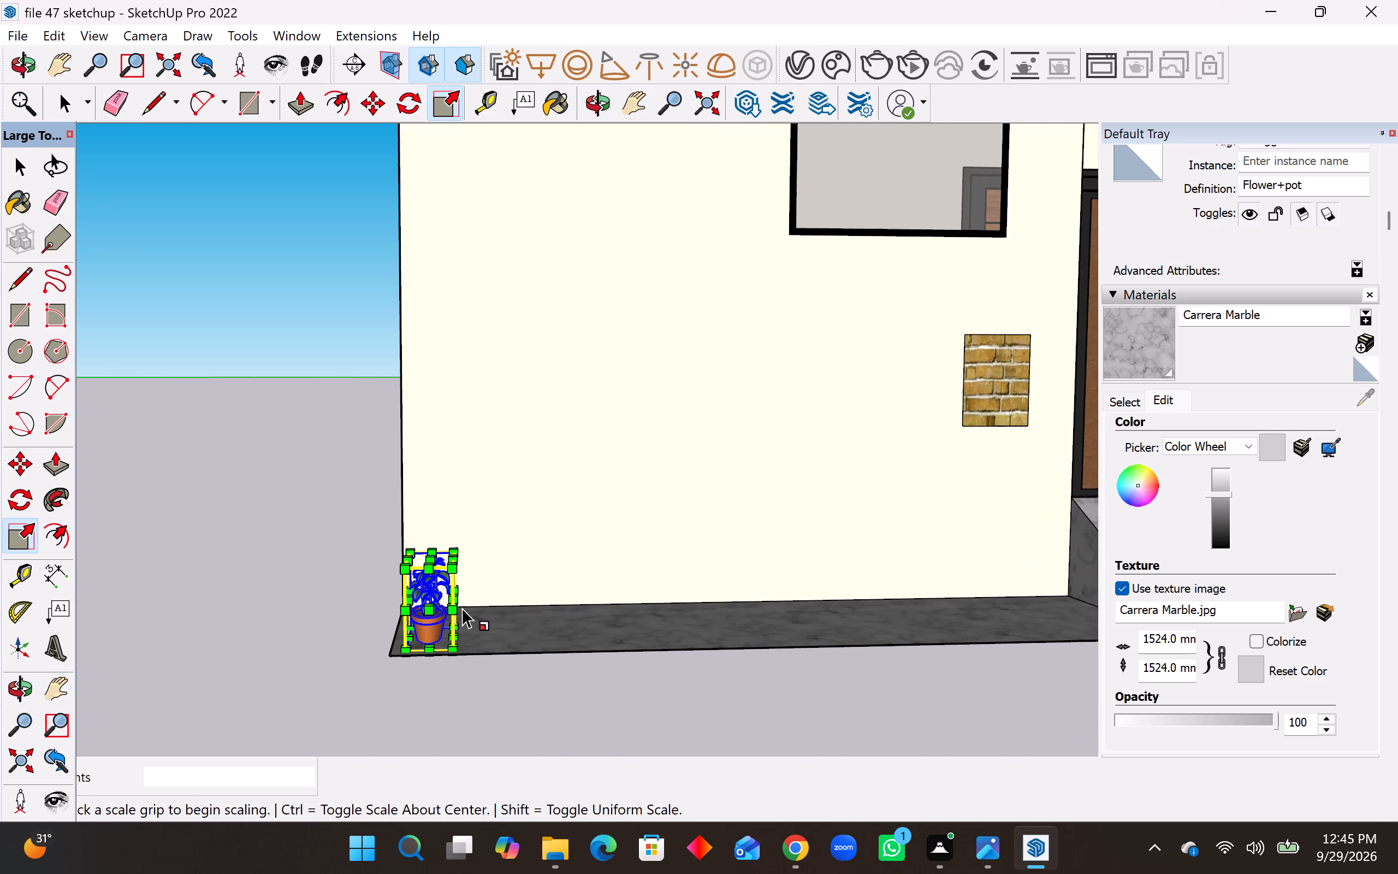
pyautogui.moveTo(462, 609); pyautogui.dragTo(443, 612, button='middle')
pyautogui.click(418, 599)
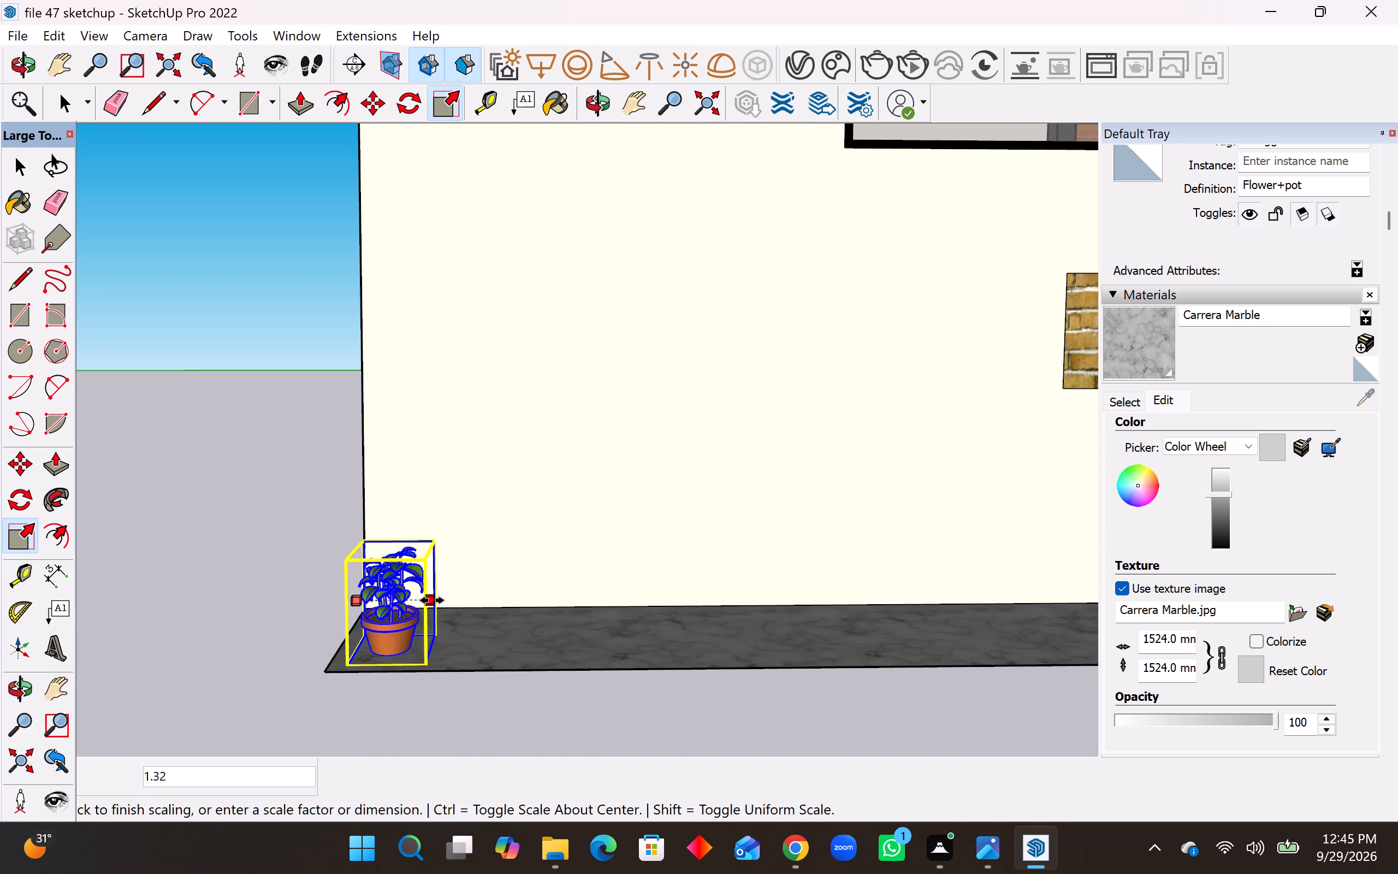
pyautogui.click(437, 603)
pyautogui.click(398, 551)
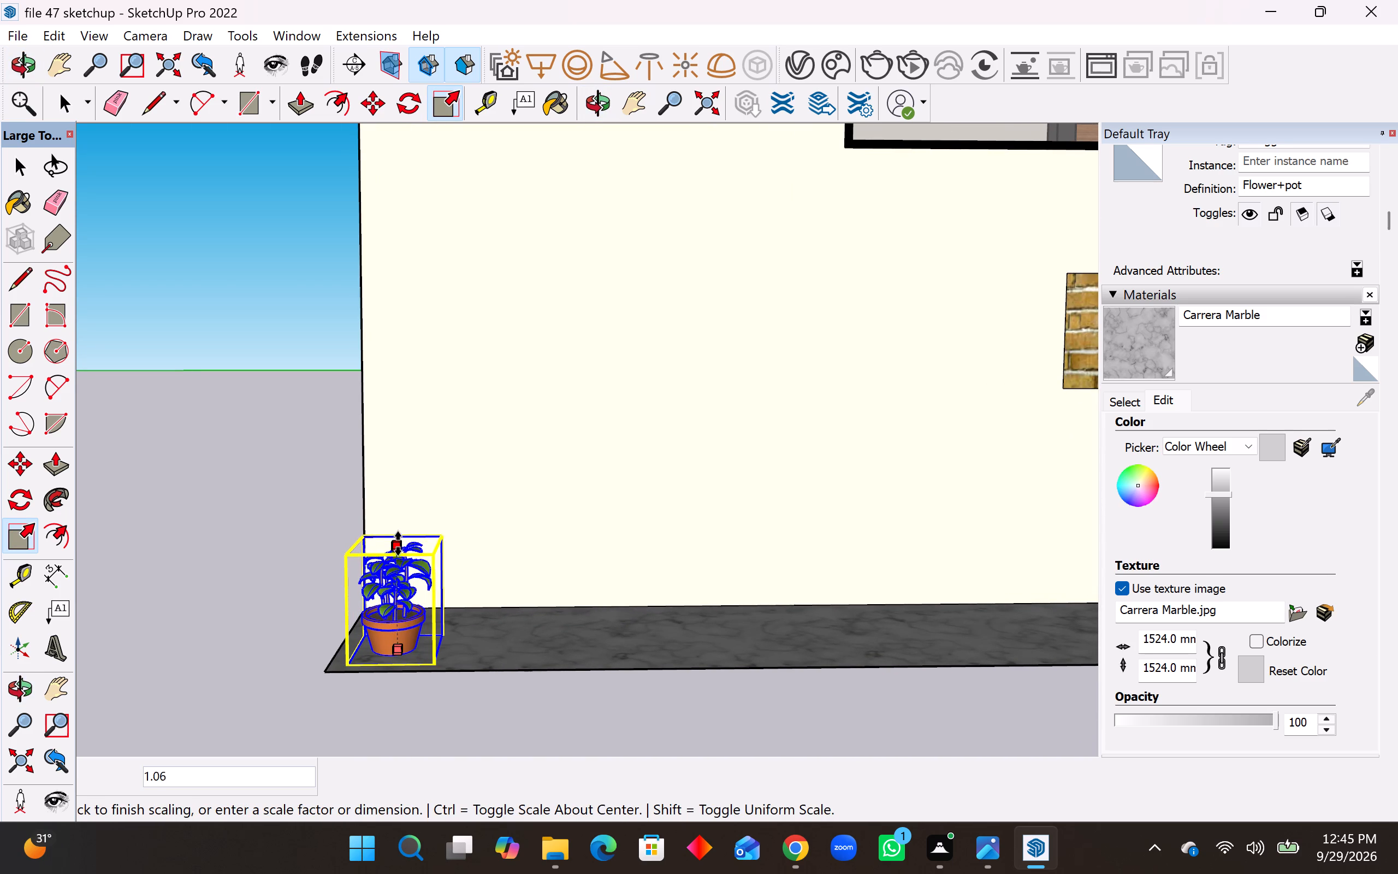
pyautogui.click(401, 535)
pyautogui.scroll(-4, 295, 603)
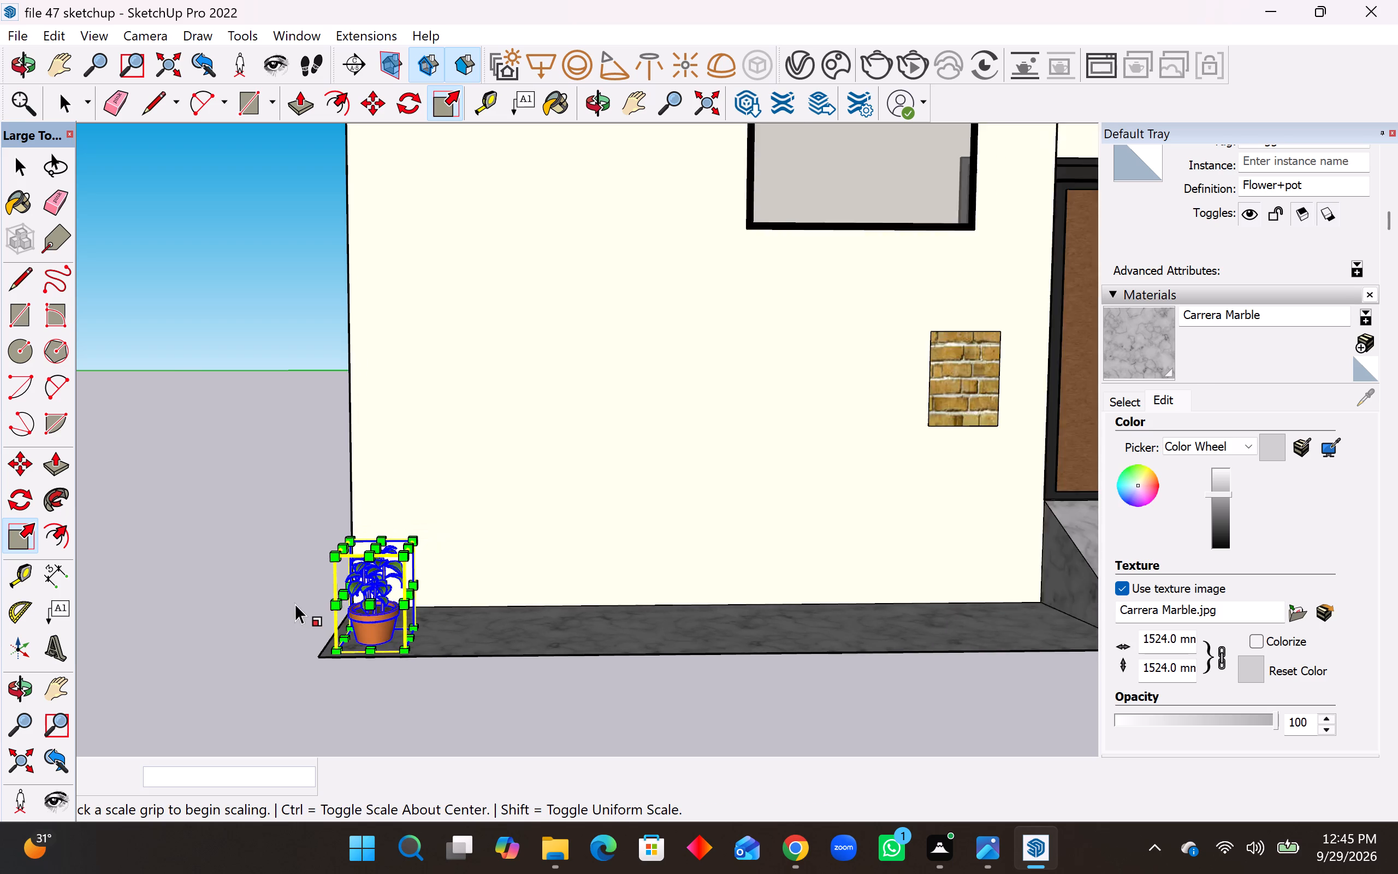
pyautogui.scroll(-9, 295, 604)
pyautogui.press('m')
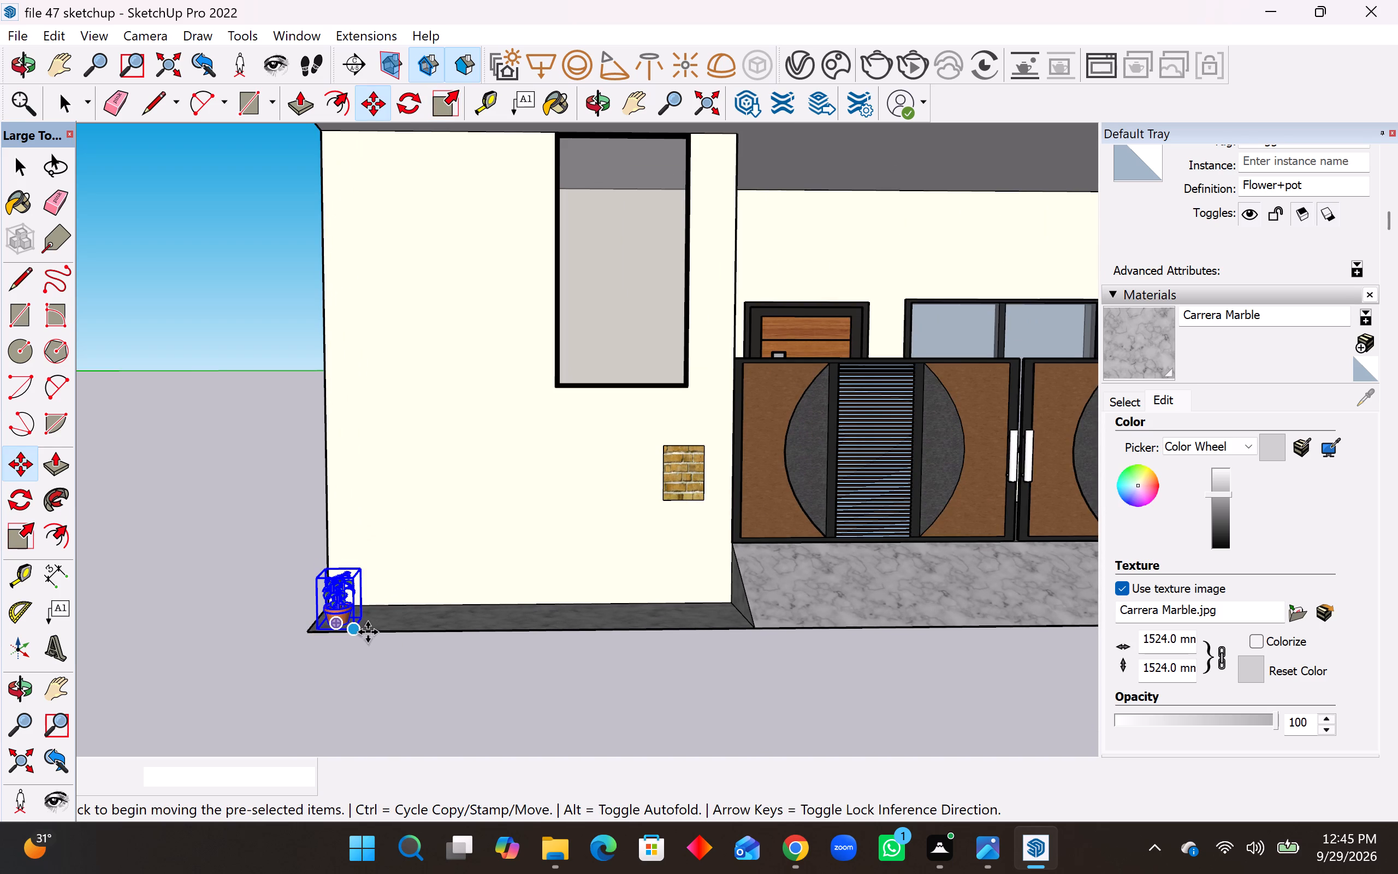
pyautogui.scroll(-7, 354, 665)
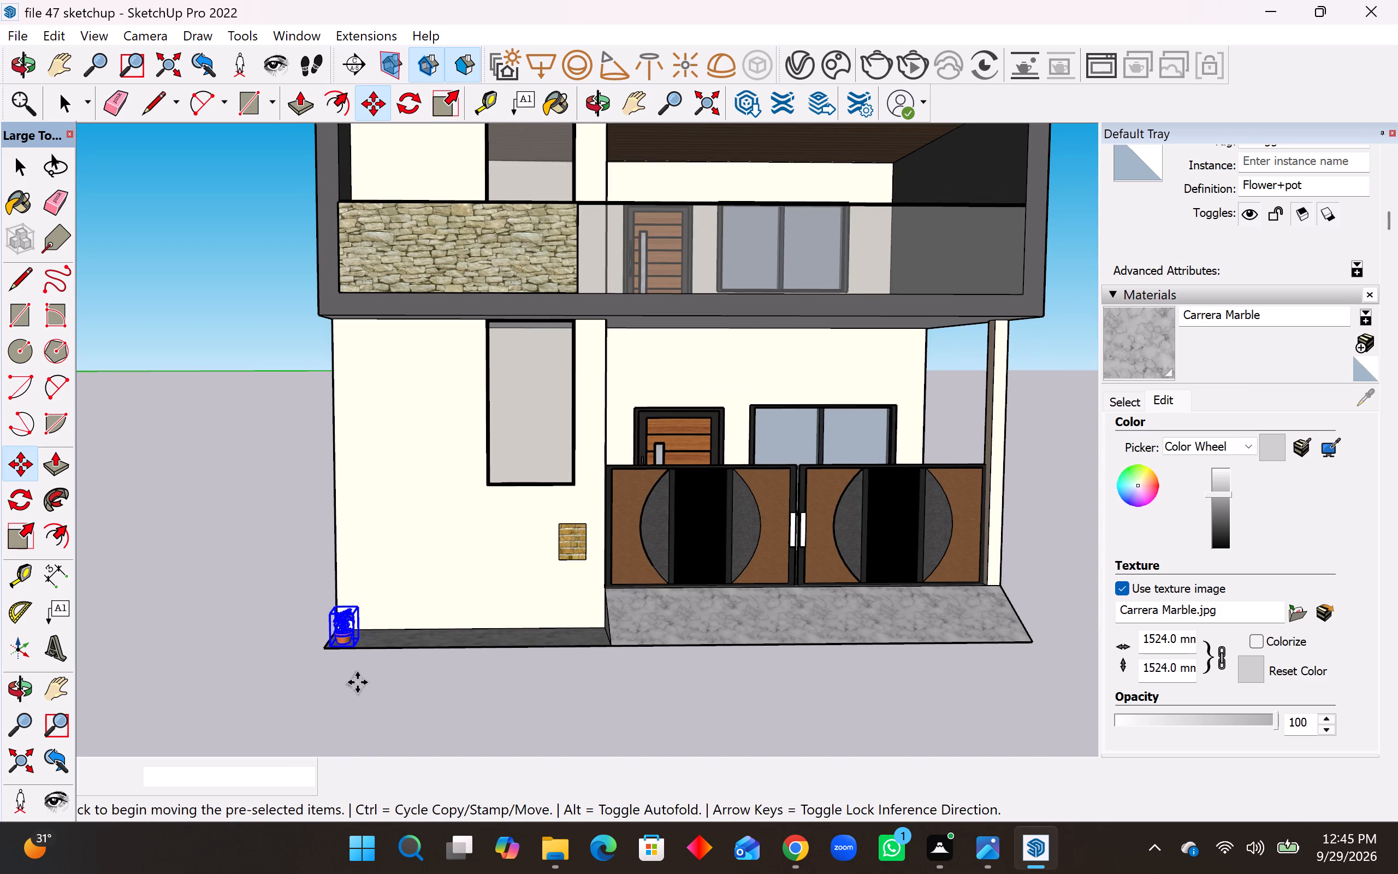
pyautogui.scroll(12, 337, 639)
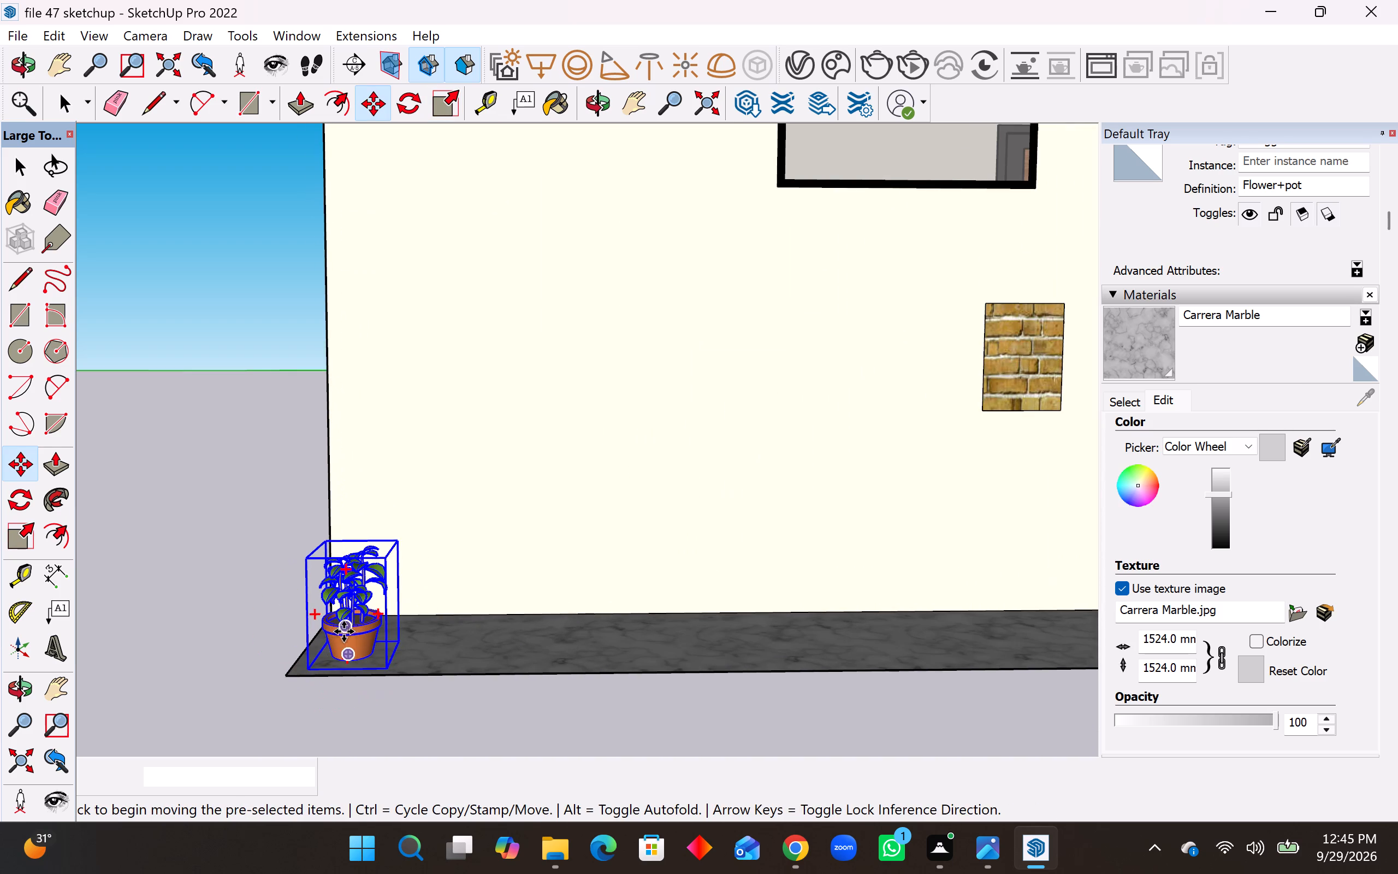
# Enlarge the flower pot by scaling its height by about 1.14, width by about 1.25, and height again by about 1.13.
pyautogui.click(25, 548)
pyautogui.scroll(3, 312, 569)
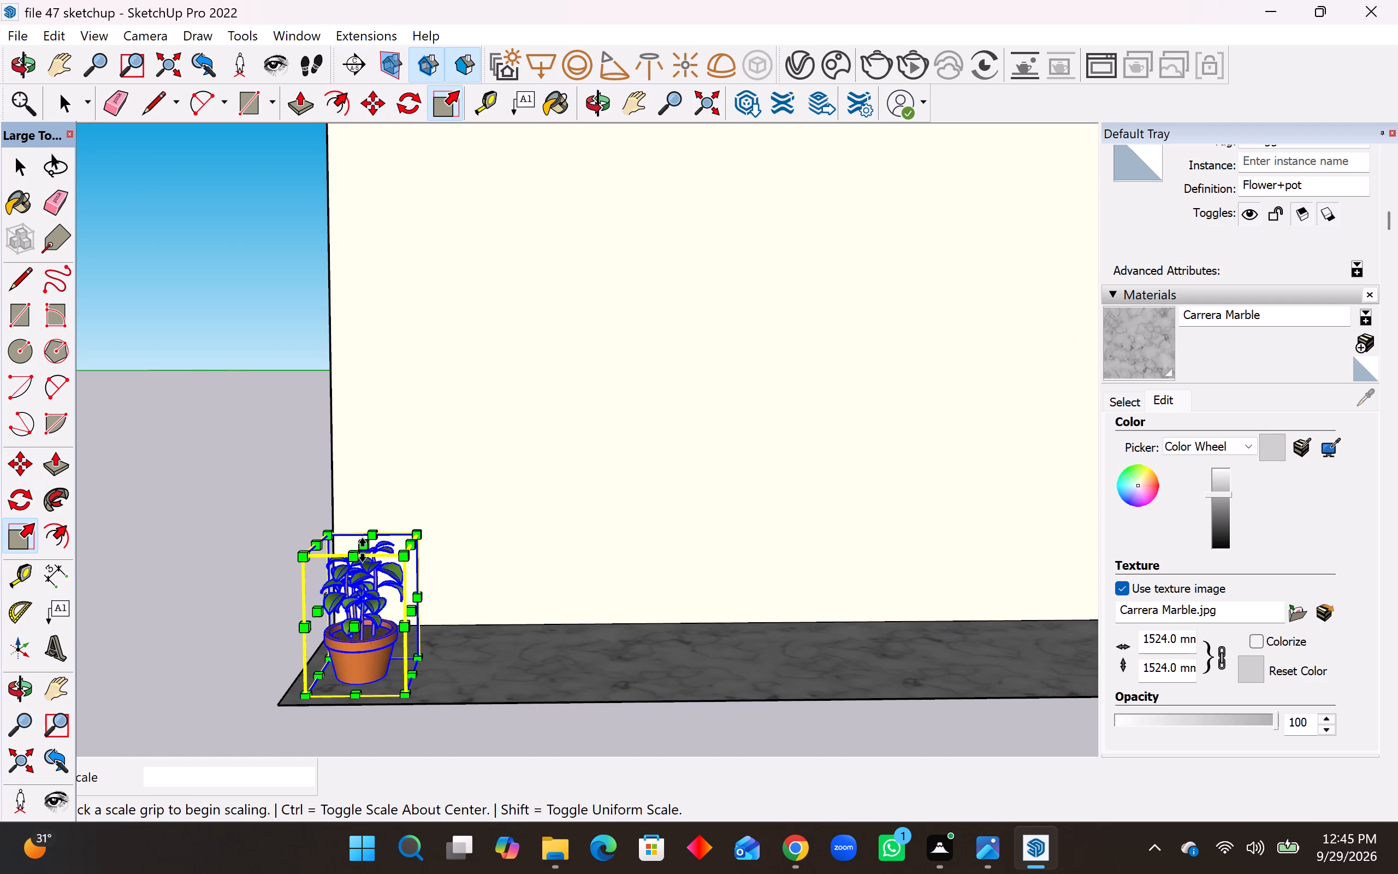
pyautogui.click(366, 544)
pyautogui.click(376, 525)
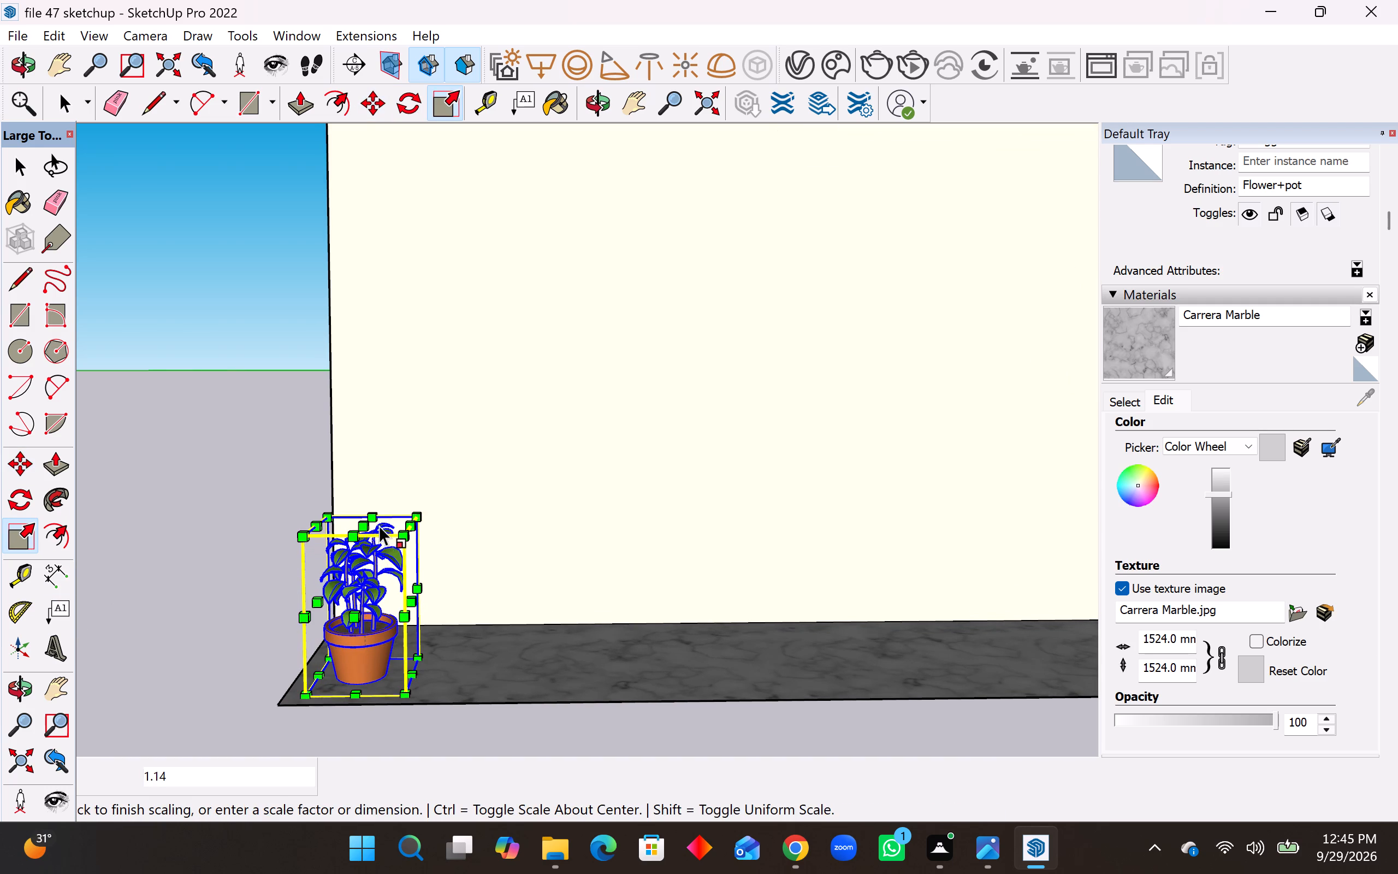
pyautogui.click(414, 601)
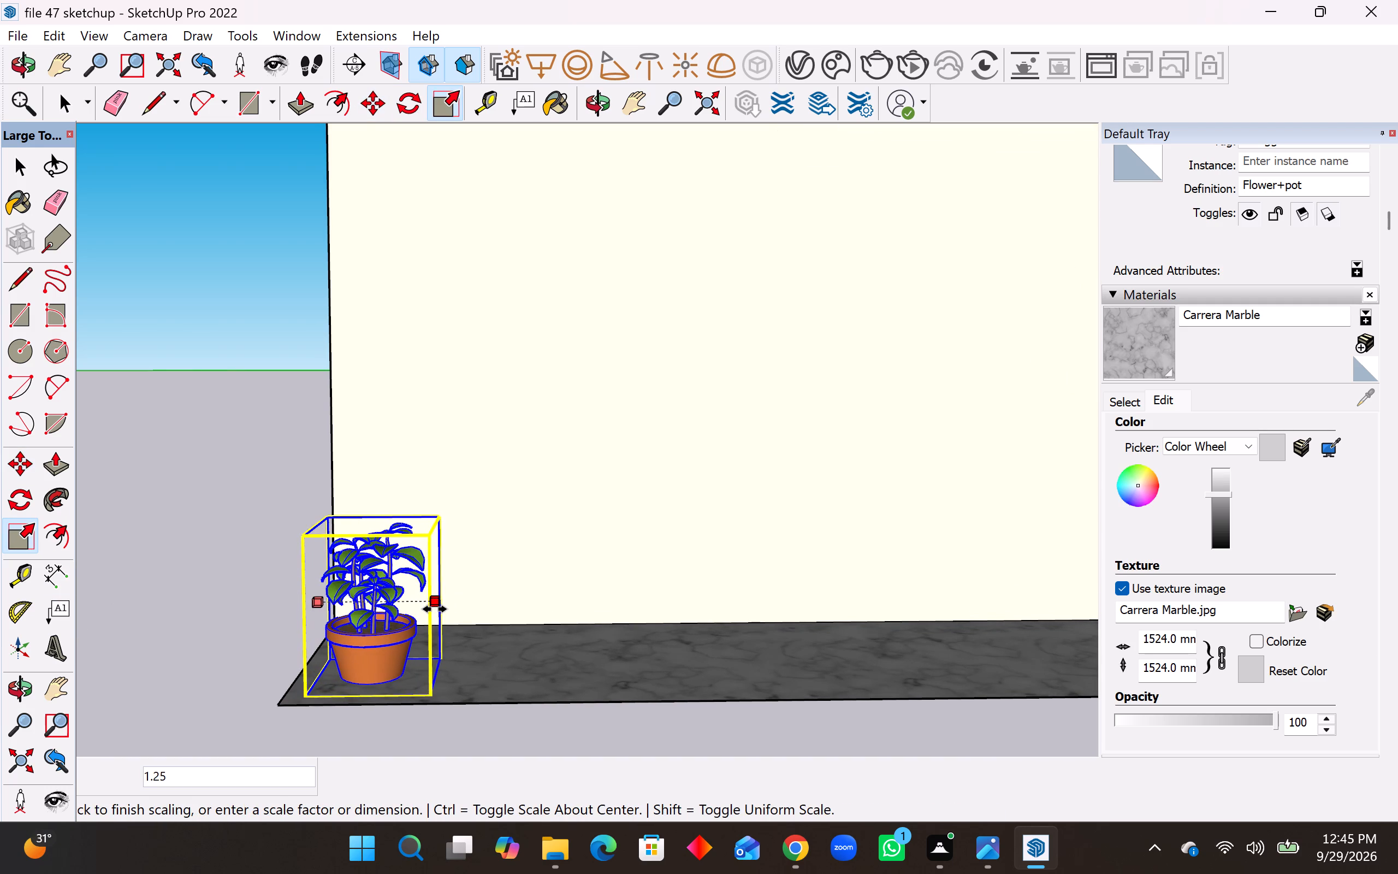
pyautogui.click(435, 609)
pyautogui.click(376, 525)
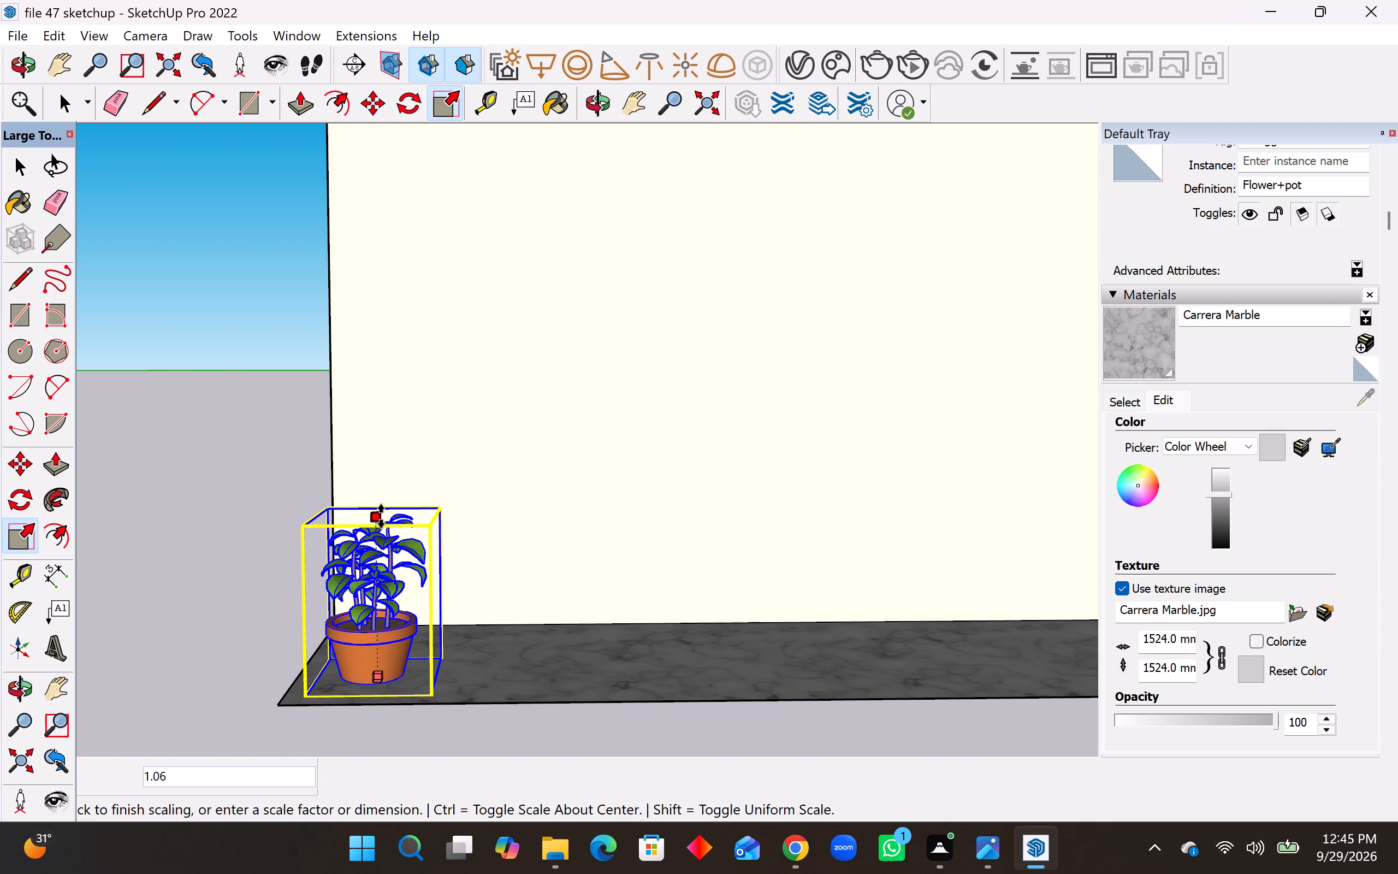
pyautogui.click(389, 505)
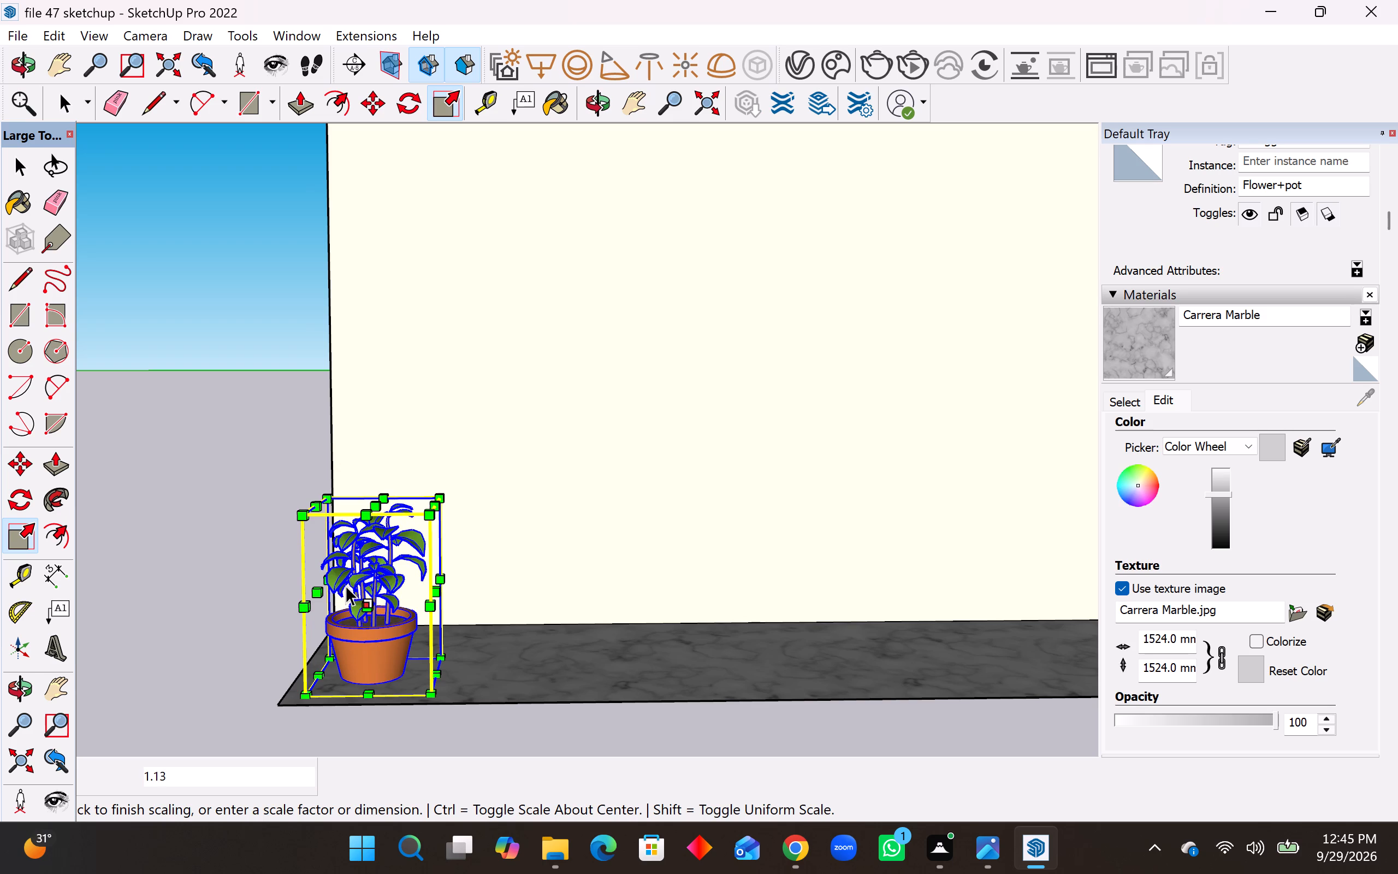
# Copy the flower pot twice along the marble strip toward the porch ramp, at spacings of about 2' 10" and 3'.
pyautogui.moveTo(356, 609); pyautogui.dragTo(415, 796, button='middle')
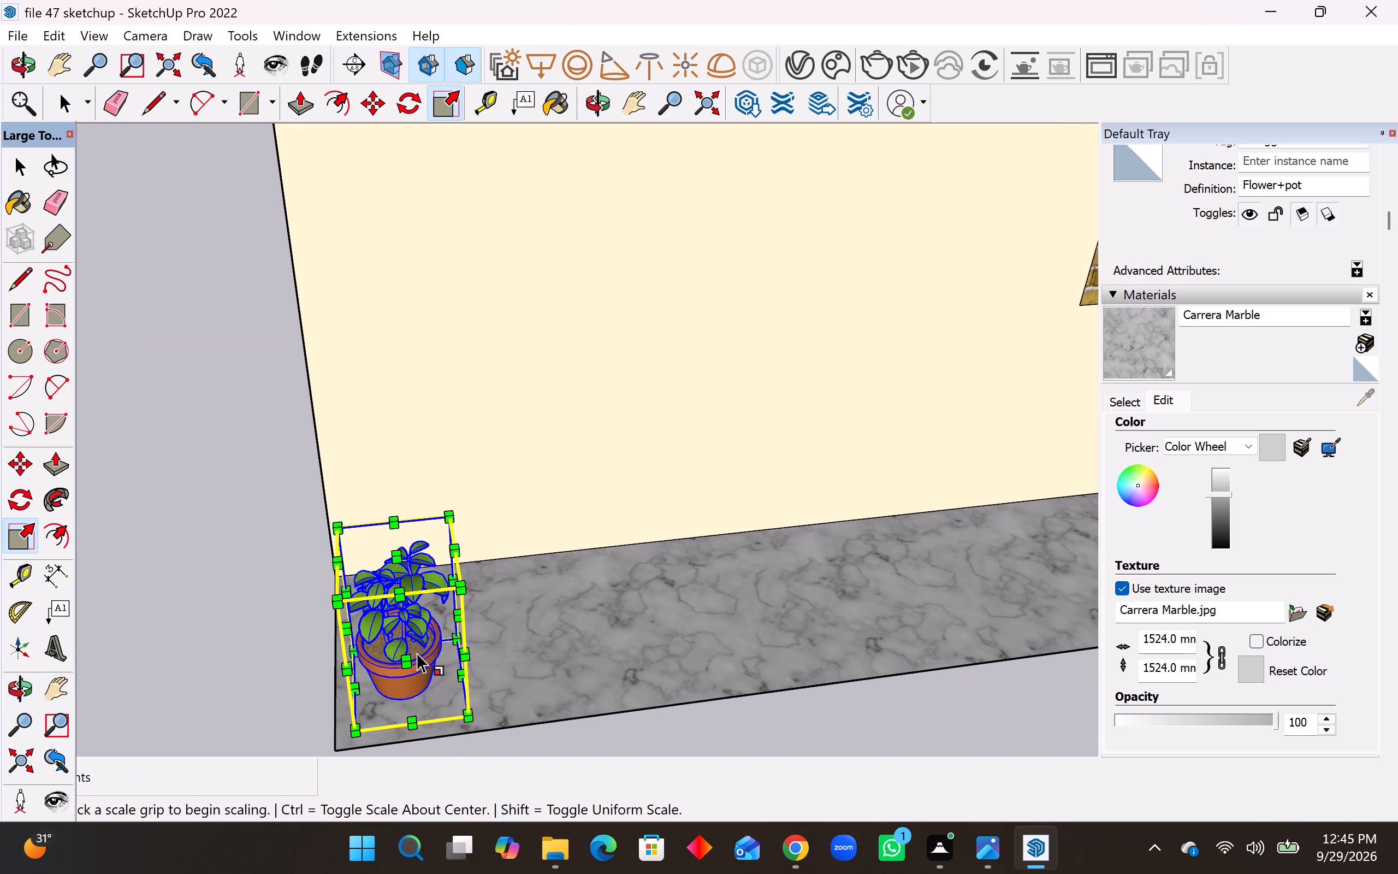
pyautogui.moveTo(472, 676); pyautogui.dragTo(400, 633, button='middle')
pyautogui.press('m')
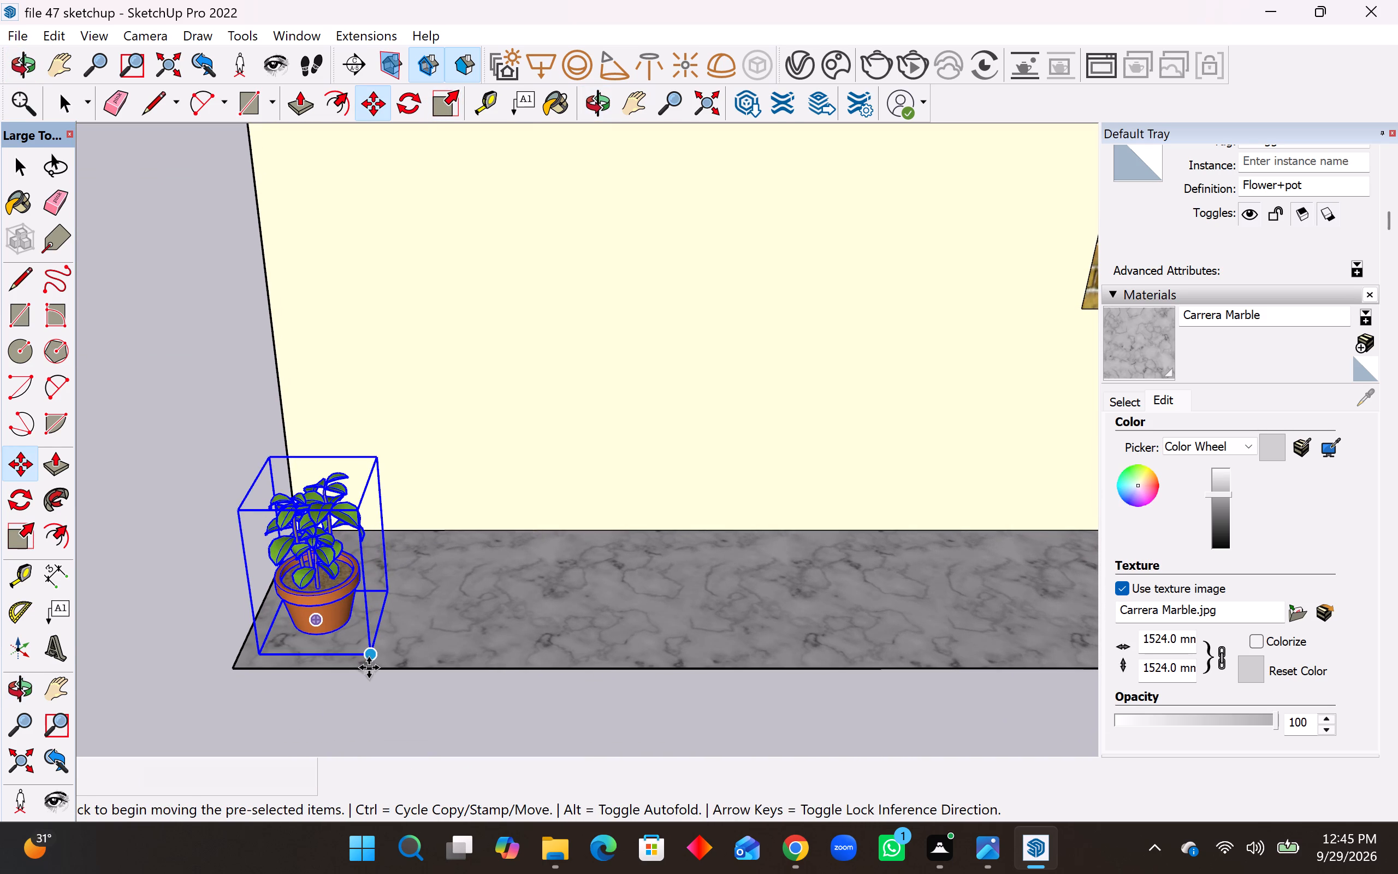
pyautogui.scroll(3, 369, 668)
pyautogui.click(372, 652)
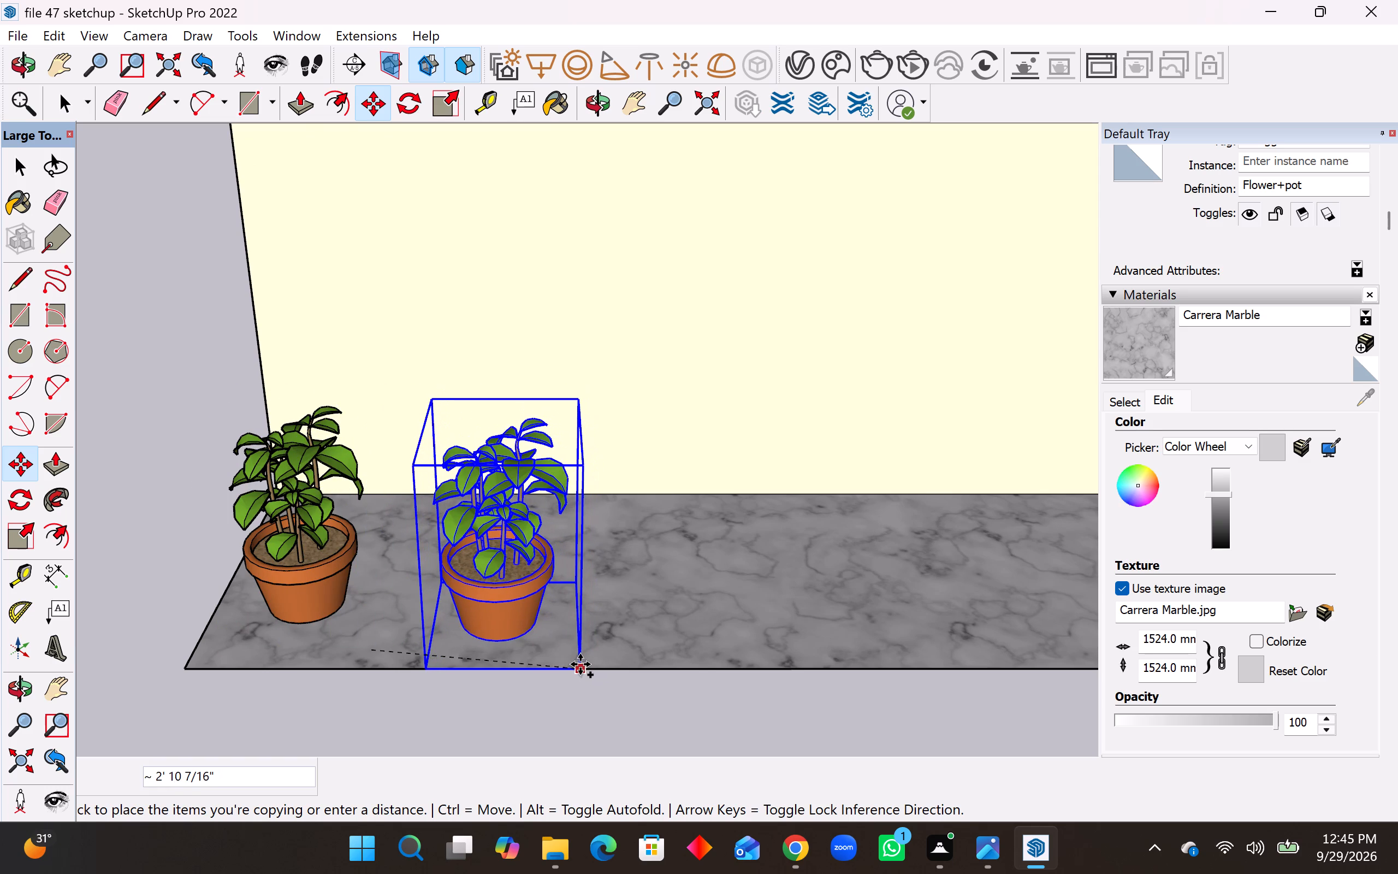
pyautogui.click(579, 660)
pyautogui.click(582, 651)
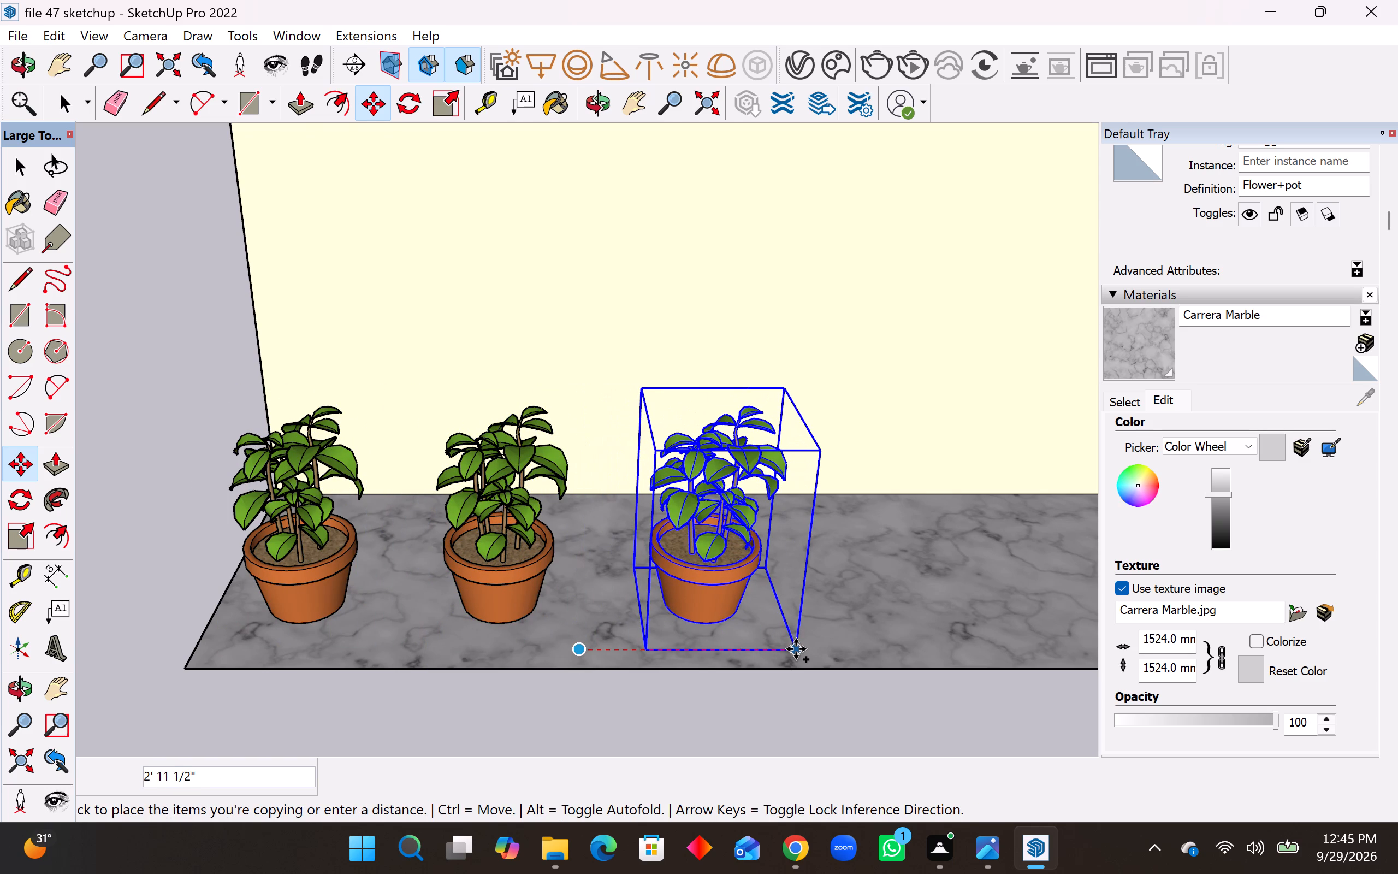
pyautogui.click(799, 649)
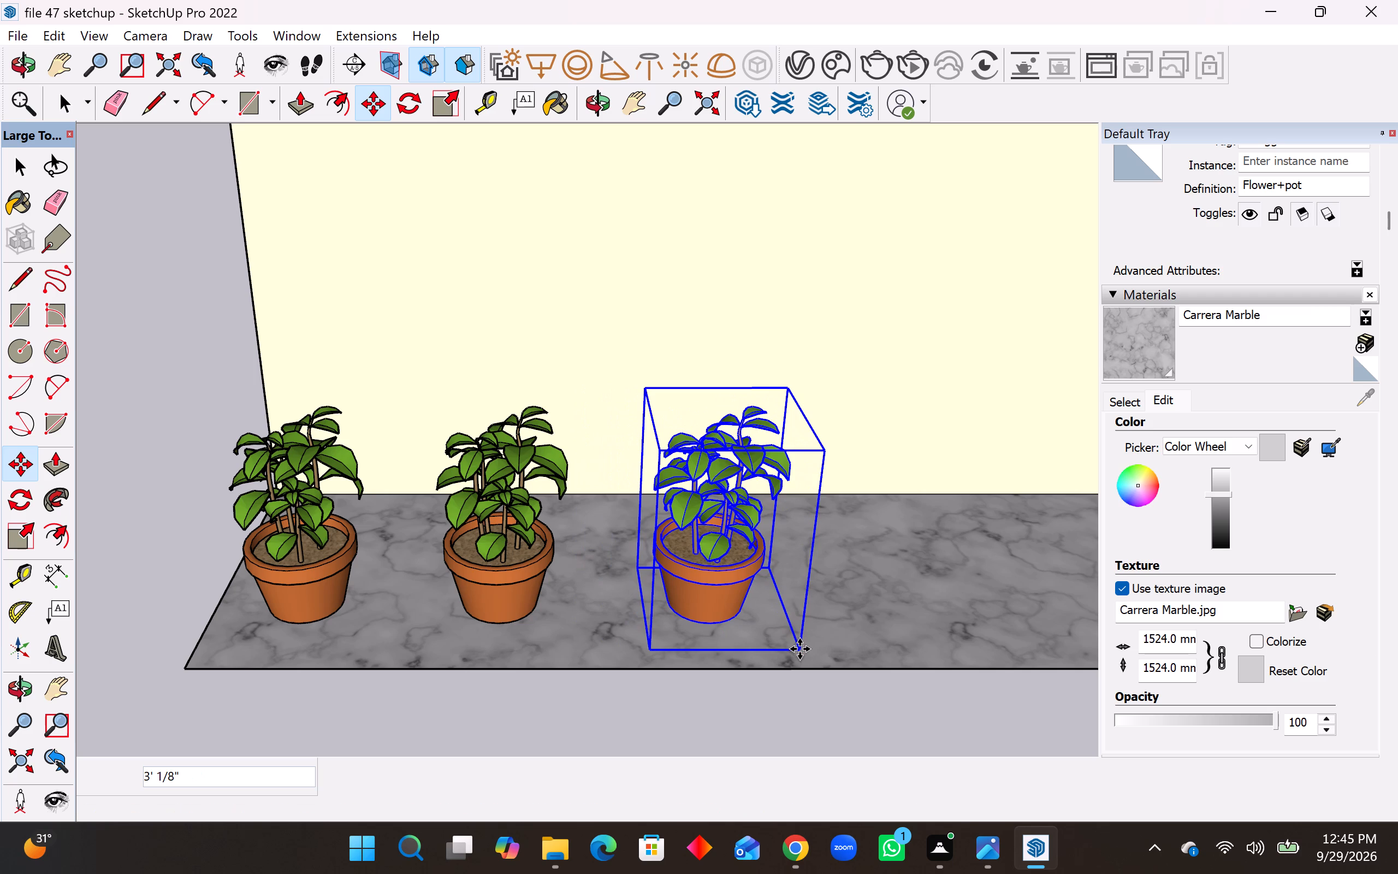
# Add two more flower pot copies along the marble strip, at spacings of about 2' 11" and 3' 5".
pyautogui.click(799, 649)
pyautogui.moveTo(799, 646); pyautogui.dragTo(809, 645)
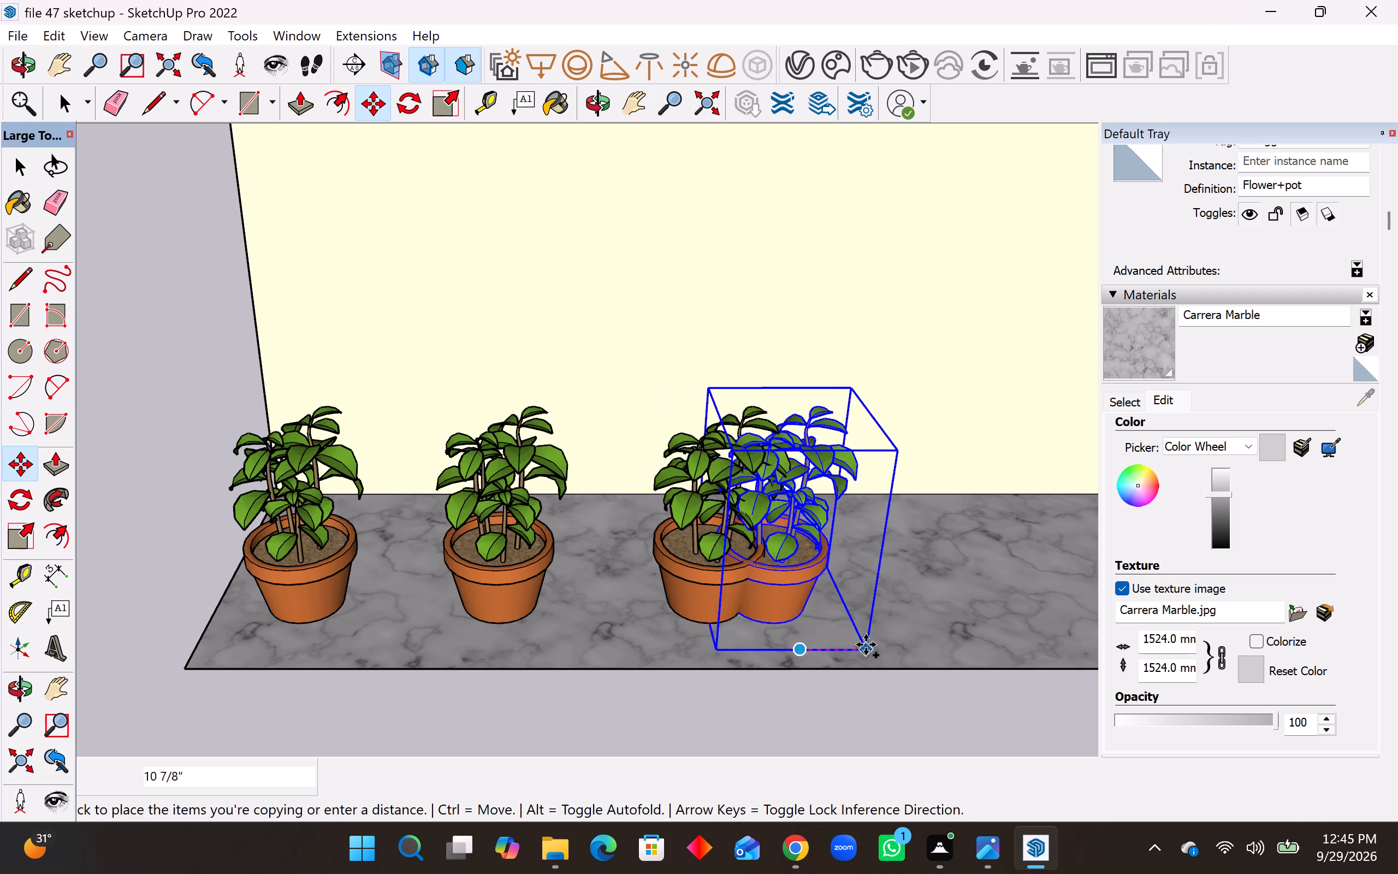
pyautogui.scroll(-12, 680, 649)
pyautogui.scroll(5, 793, 642)
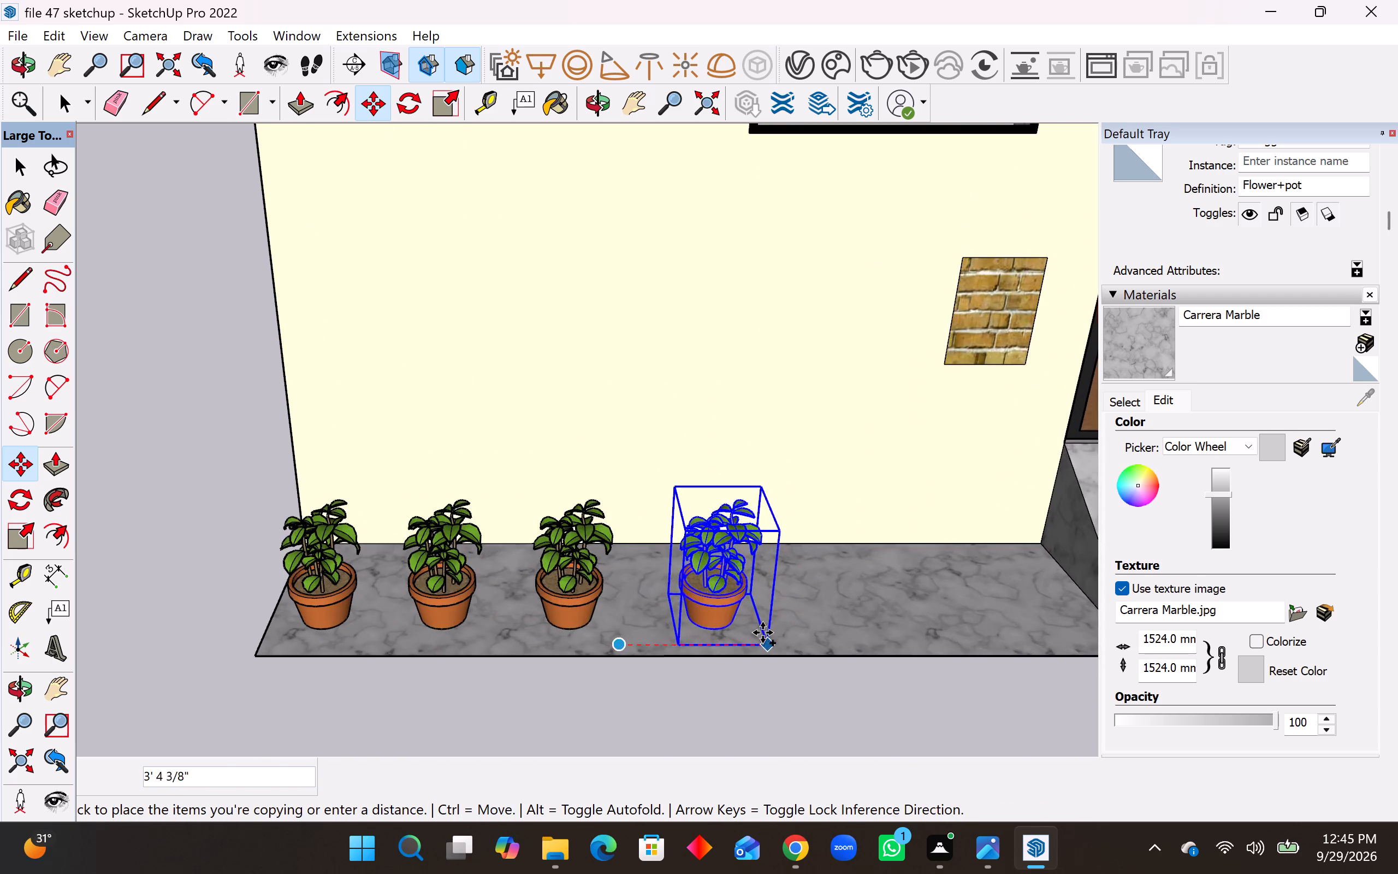
pyautogui.scroll(3, 762, 633)
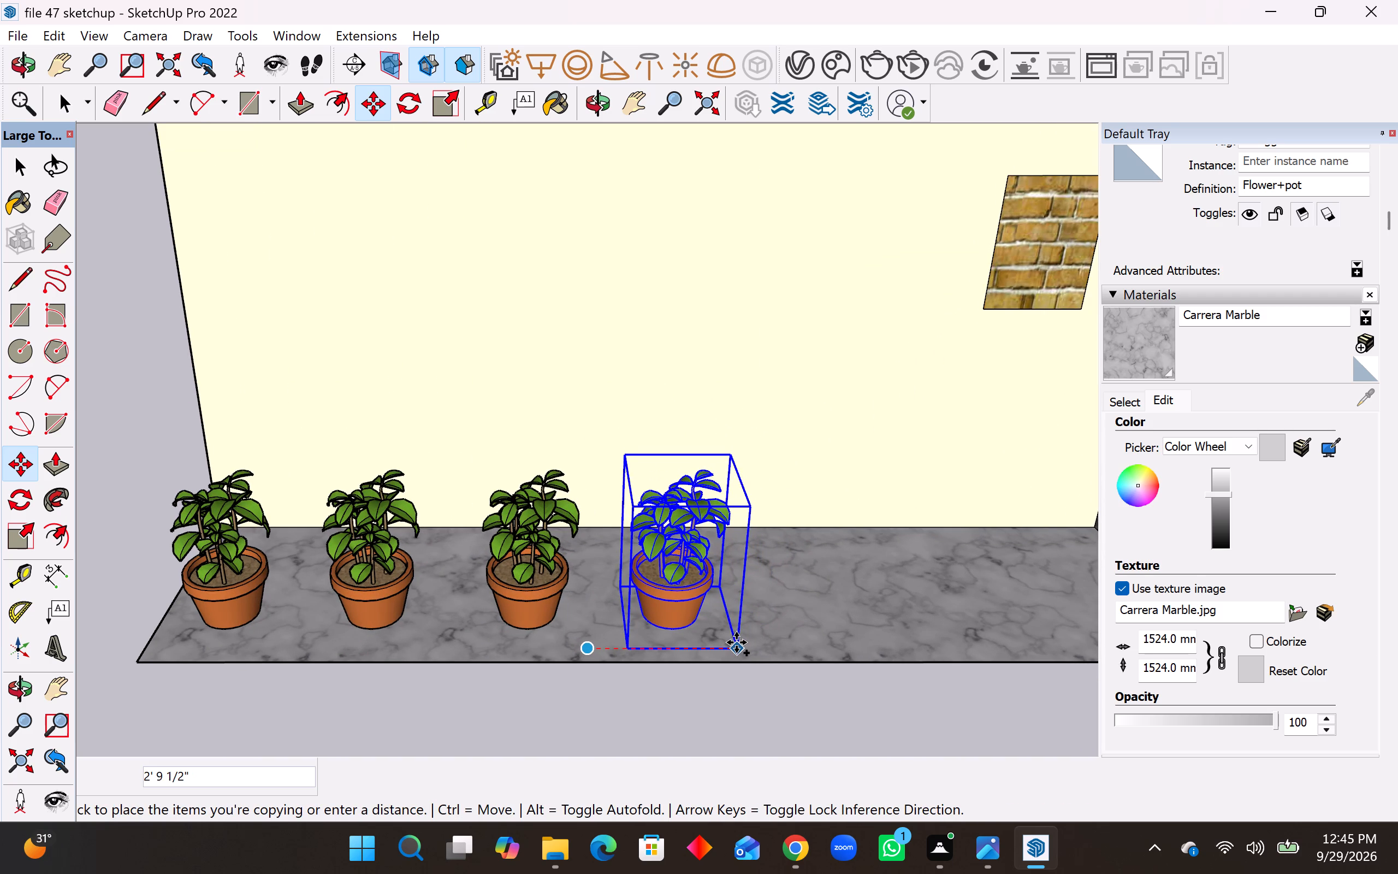
pyautogui.click(742, 642)
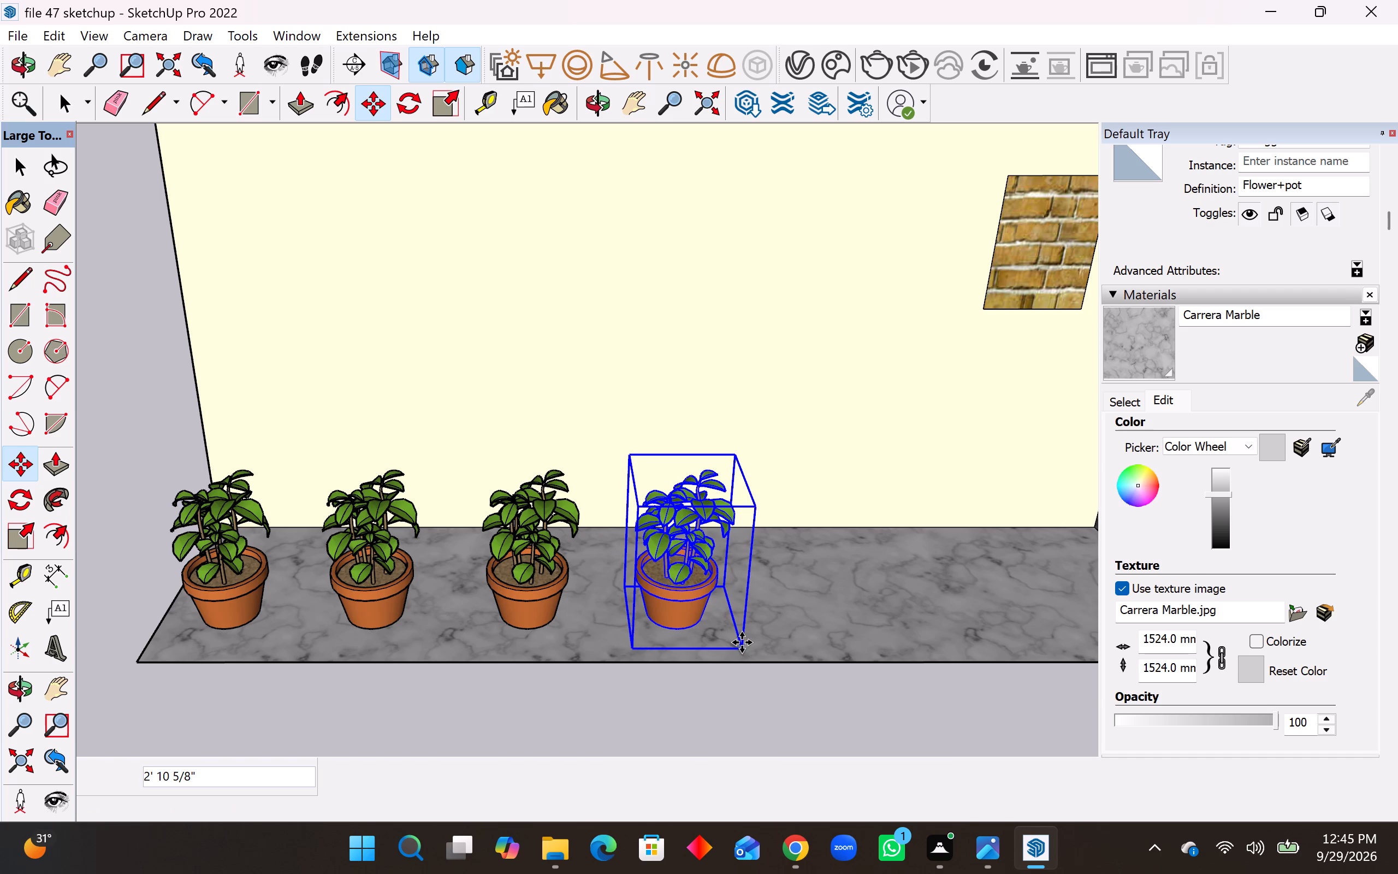
pyautogui.click(745, 647)
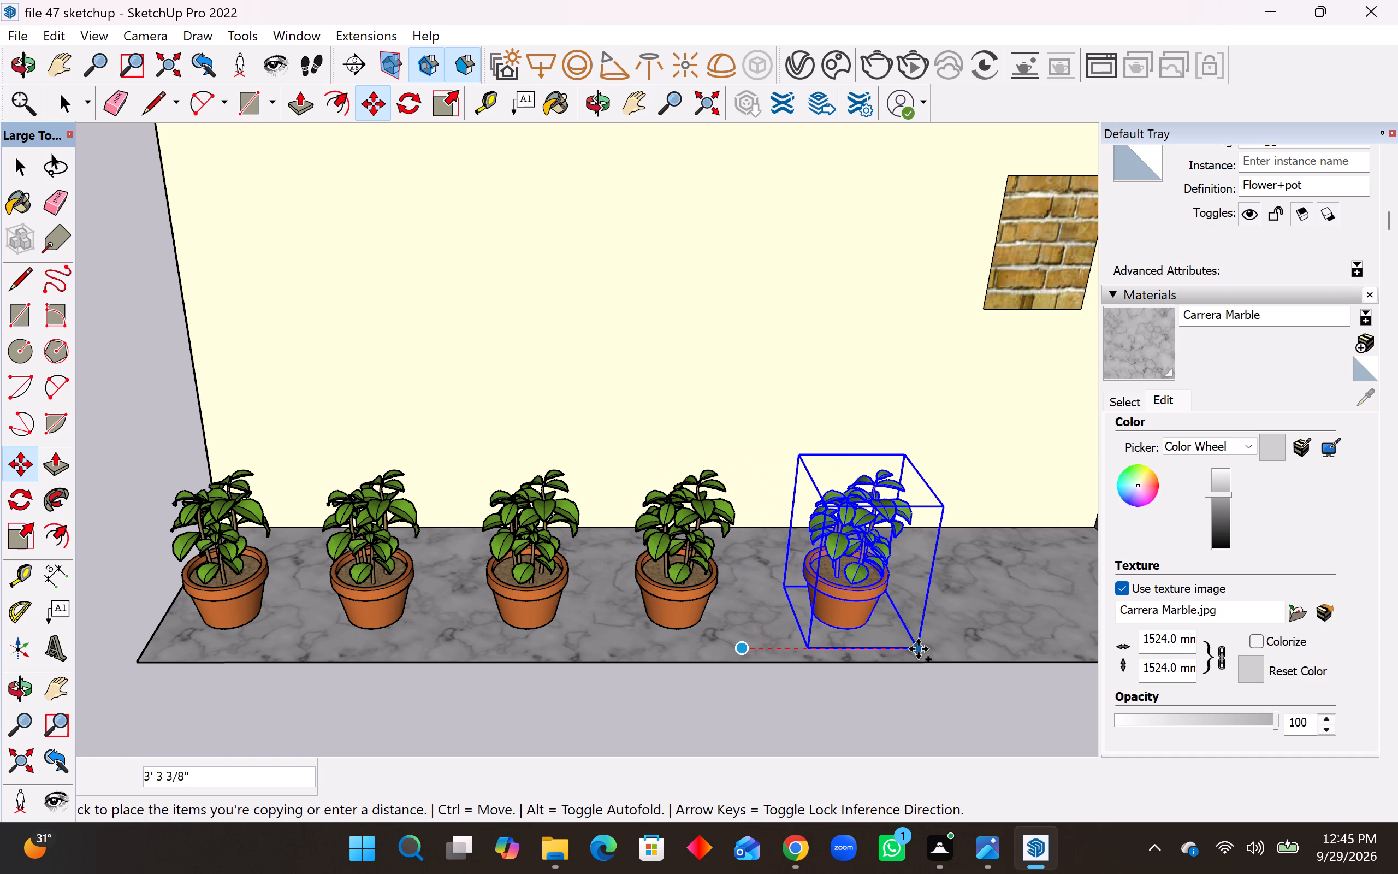
pyautogui.scroll(-7, 893, 651)
pyautogui.scroll(2, 891, 643)
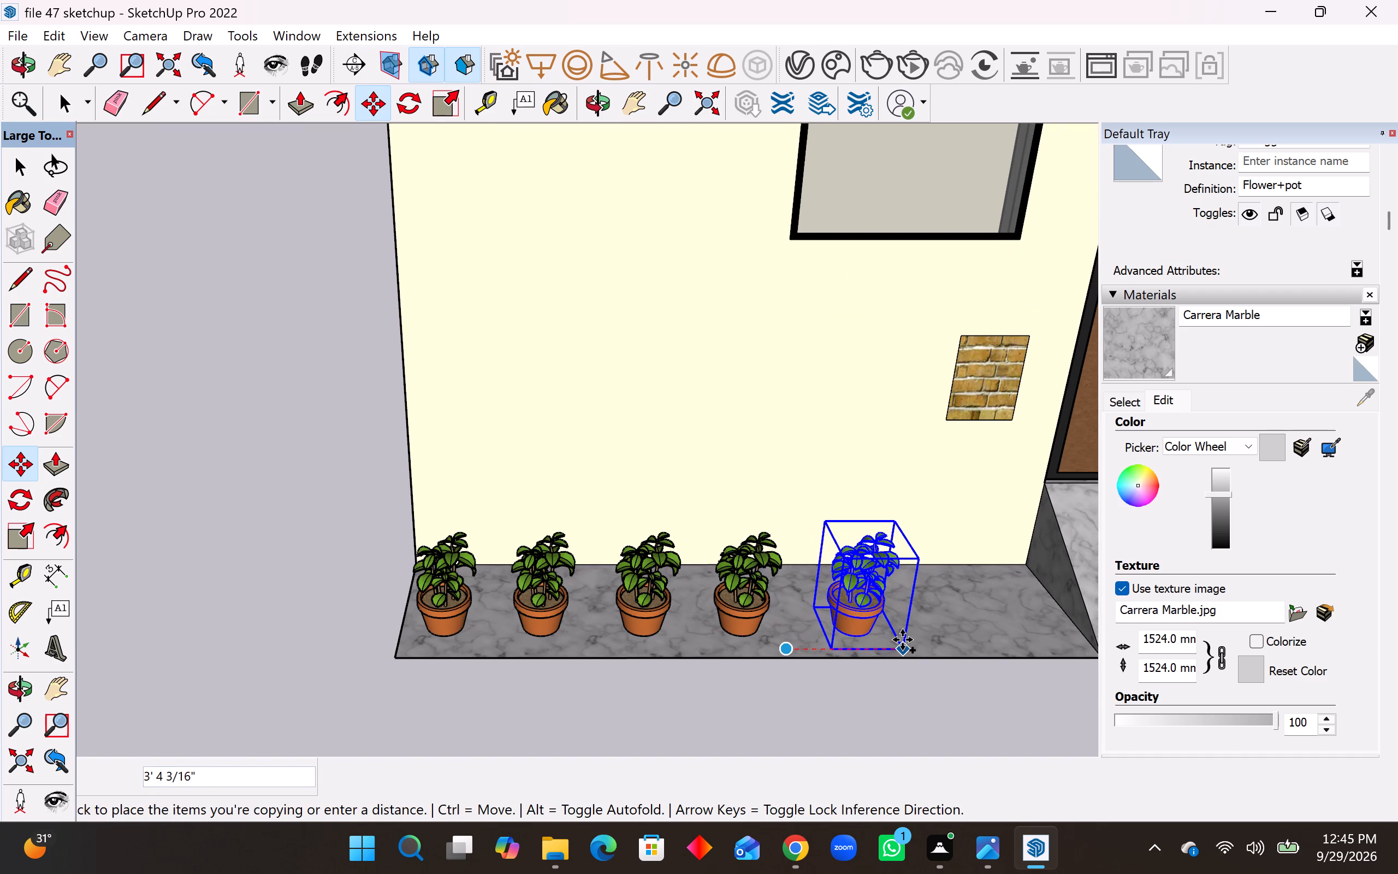
pyautogui.click(903, 640)
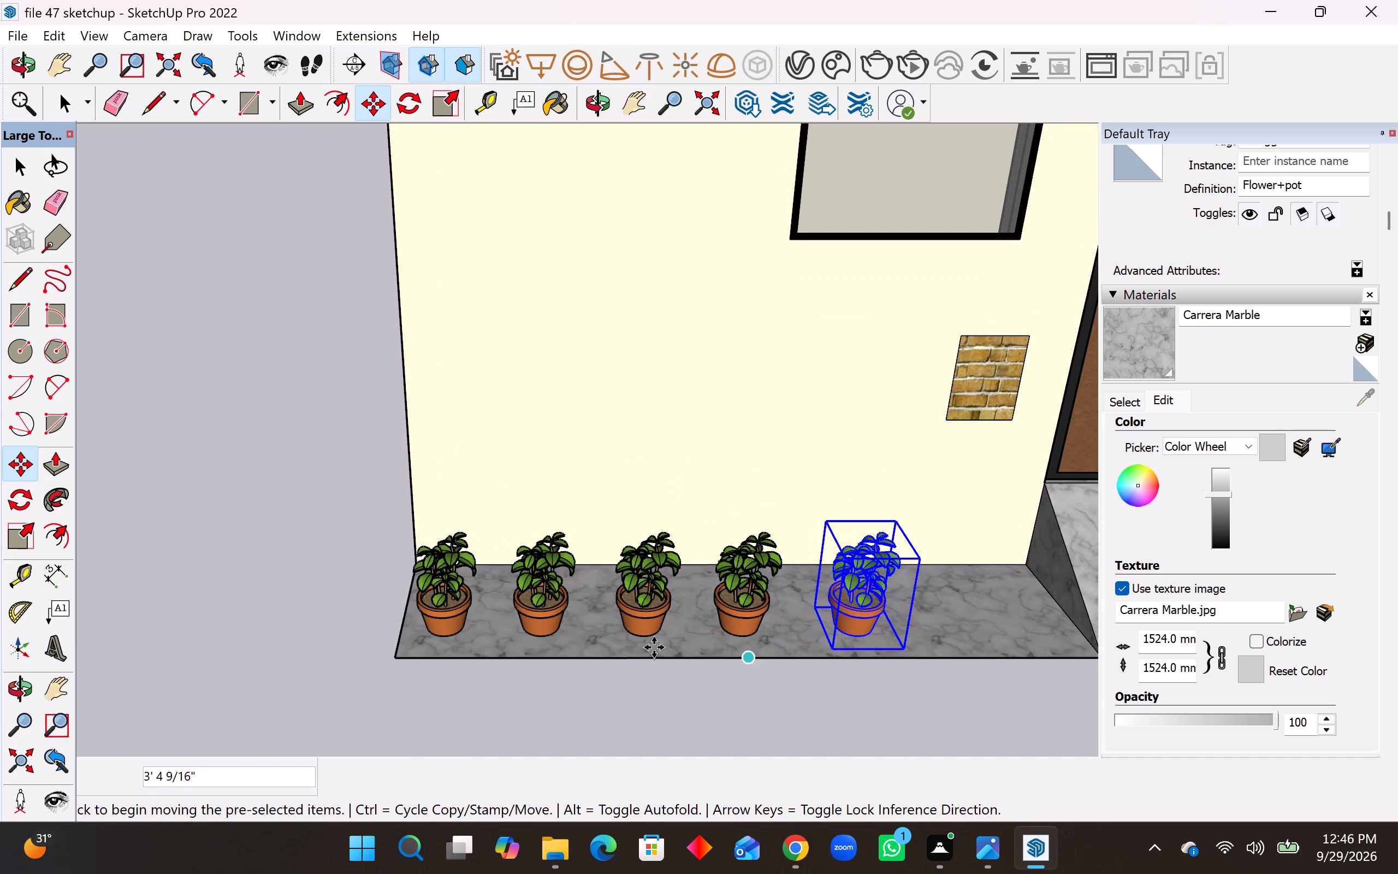
# Copy the last flower pot about 2' 11" further along the marble strip, close to the porch ramp.
pyautogui.scroll(-8, 627, 647)
pyautogui.scroll(13, 893, 664)
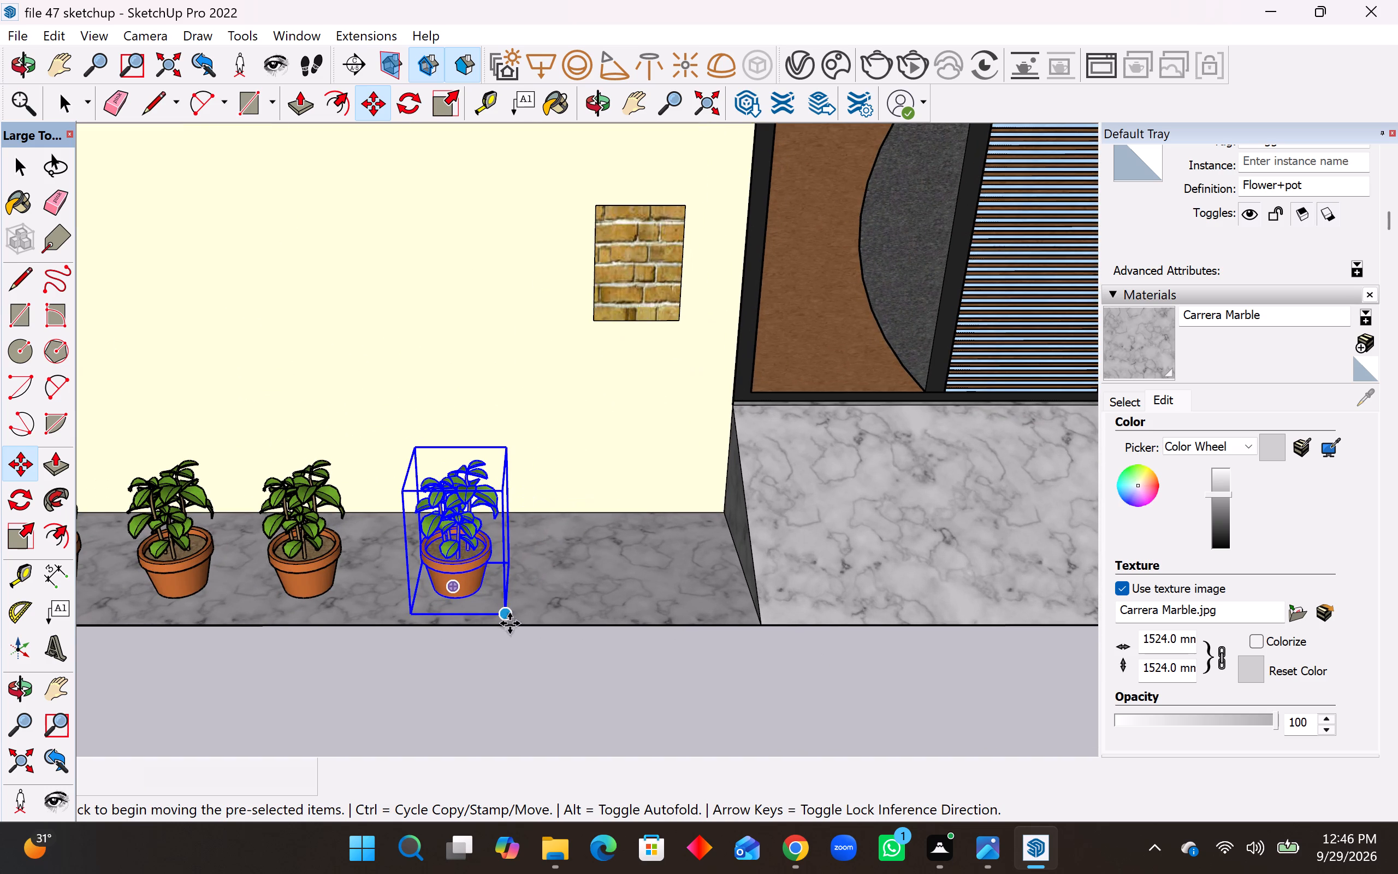
pyautogui.click(506, 617)
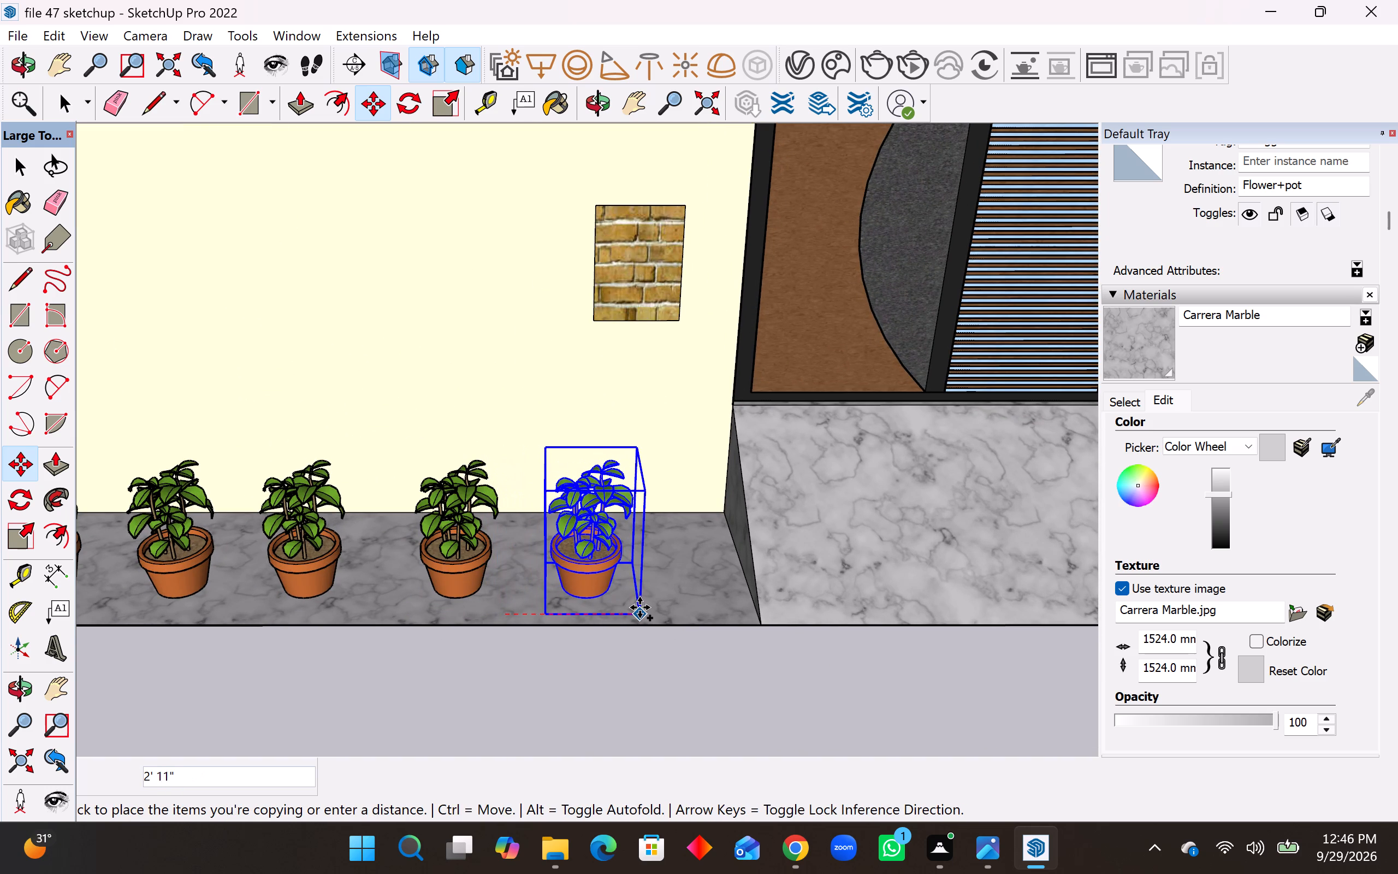
pyautogui.click(641, 607)
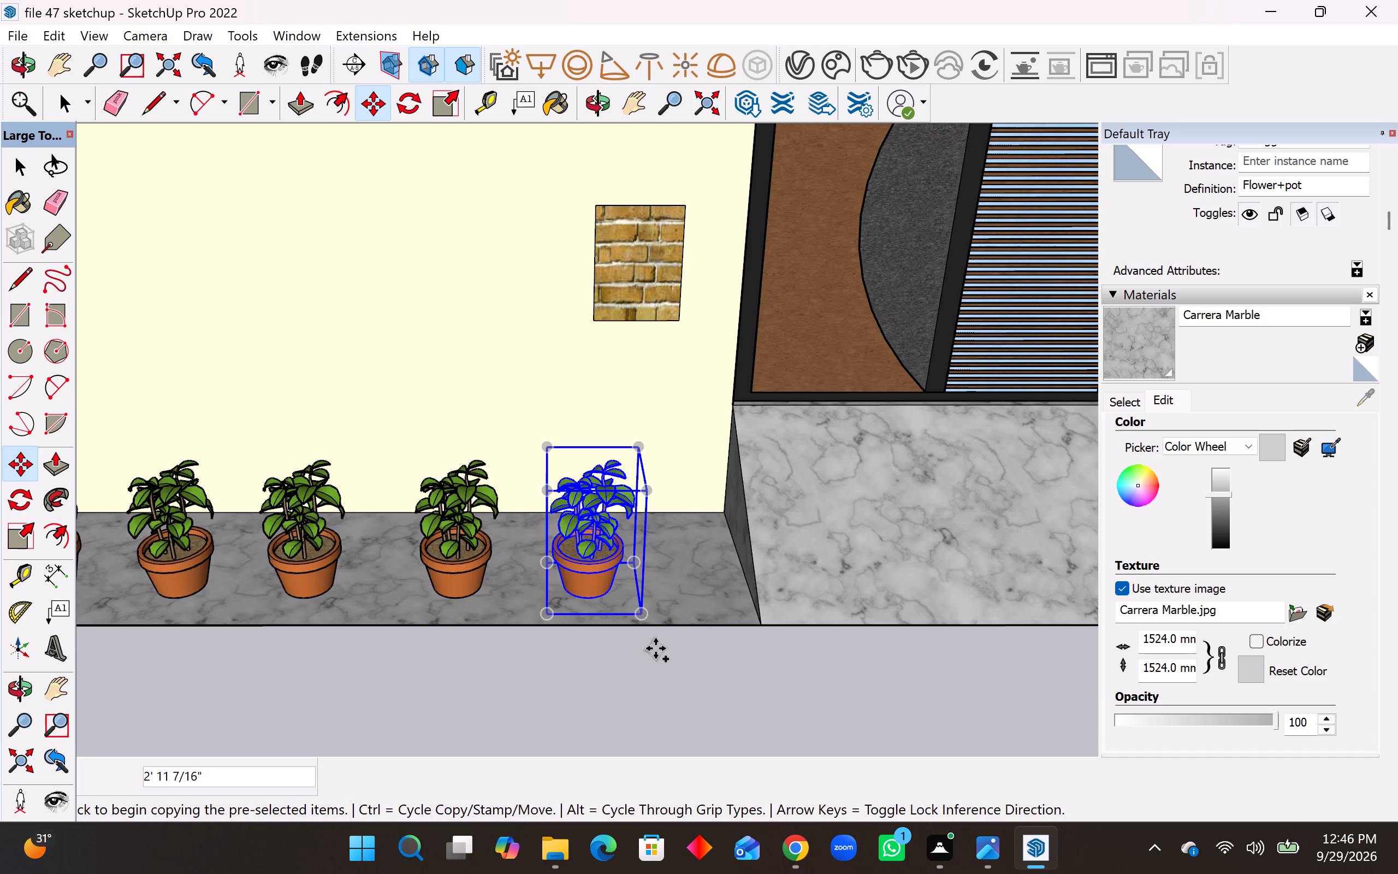
pyautogui.press('space')
pyautogui.click(650, 686)
# Move all six flower pots together about 2' 3" along the marble strip and back toward the wall, beside the porch ramp.
pyautogui.scroll(-8, 714, 633)
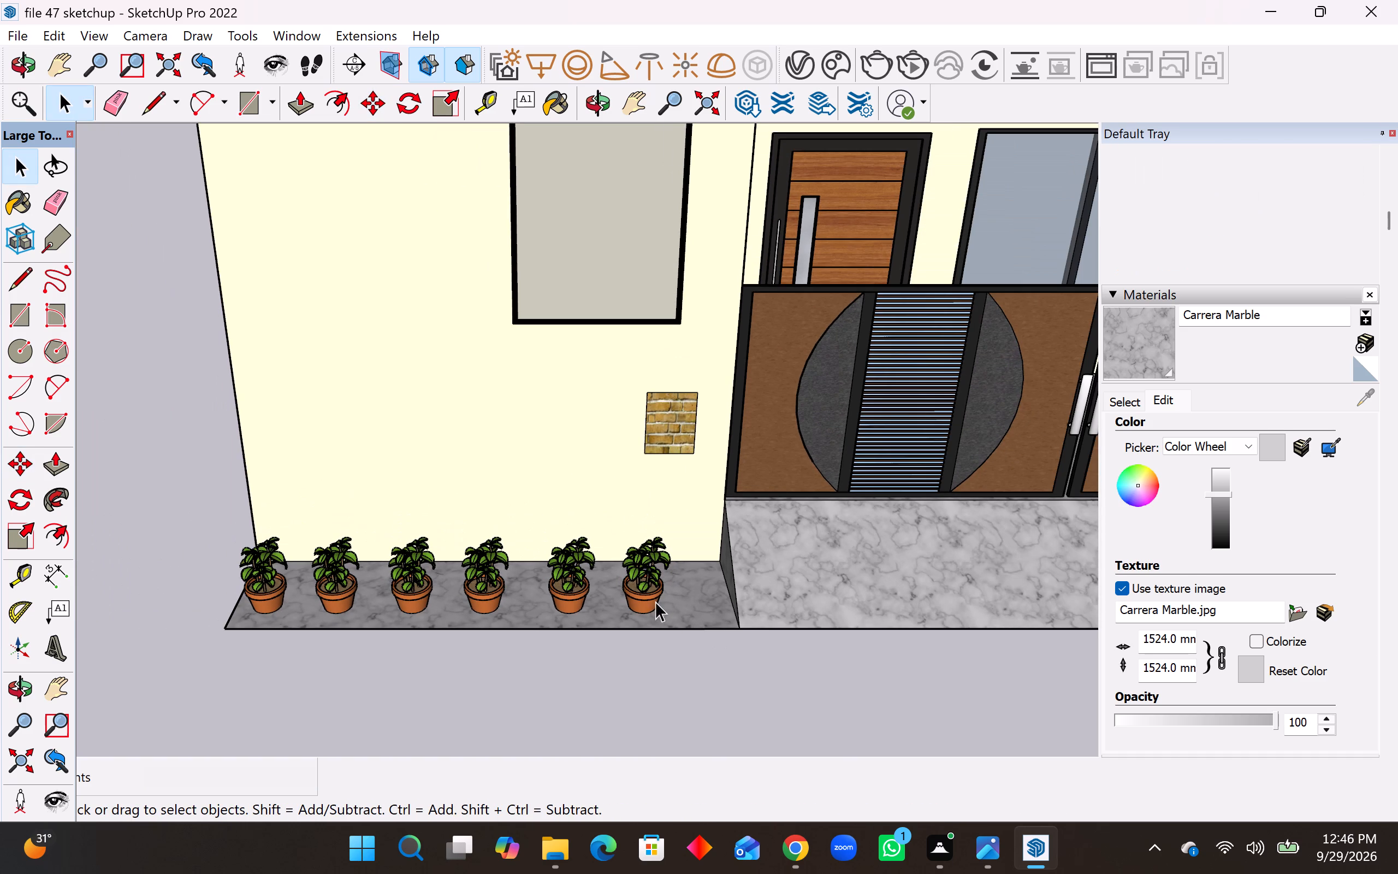
pyautogui.click(643, 595)
pyautogui.keyDown('ctrl'); pyautogui.click(579, 587); pyautogui.keyUp('ctrl')
pyautogui.keyDown('ctrl'); pyautogui.click(487, 578); pyautogui.keyUp('ctrl')
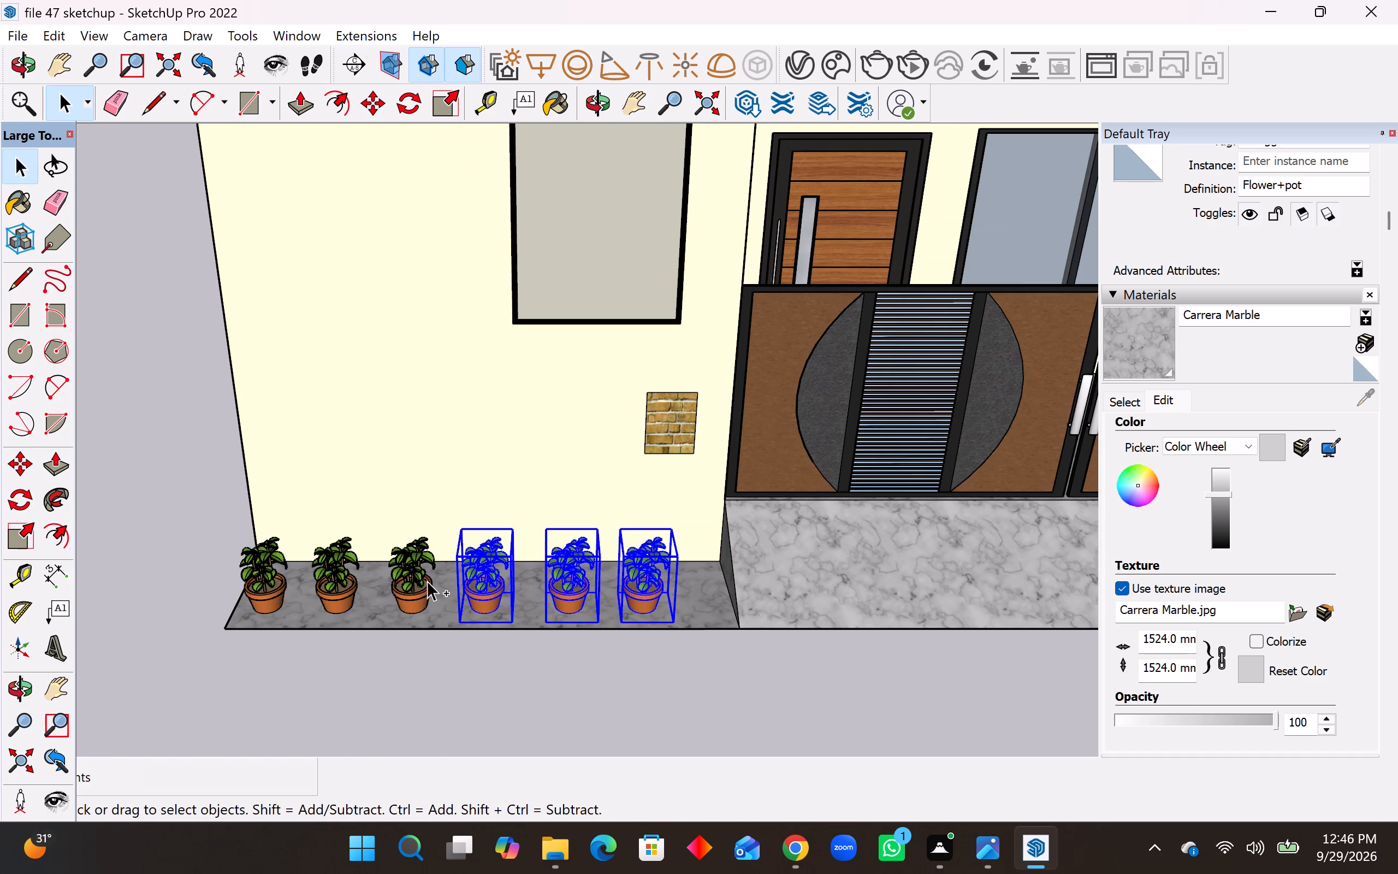
pyautogui.keyDown('ctrl'); pyautogui.click(419, 582); pyautogui.keyUp('ctrl')
pyautogui.keyDown('ctrl'); pyautogui.click(328, 587); pyautogui.keyUp('ctrl')
pyautogui.keyDown('ctrl'); pyautogui.click(251, 583); pyautogui.keyUp('ctrl')
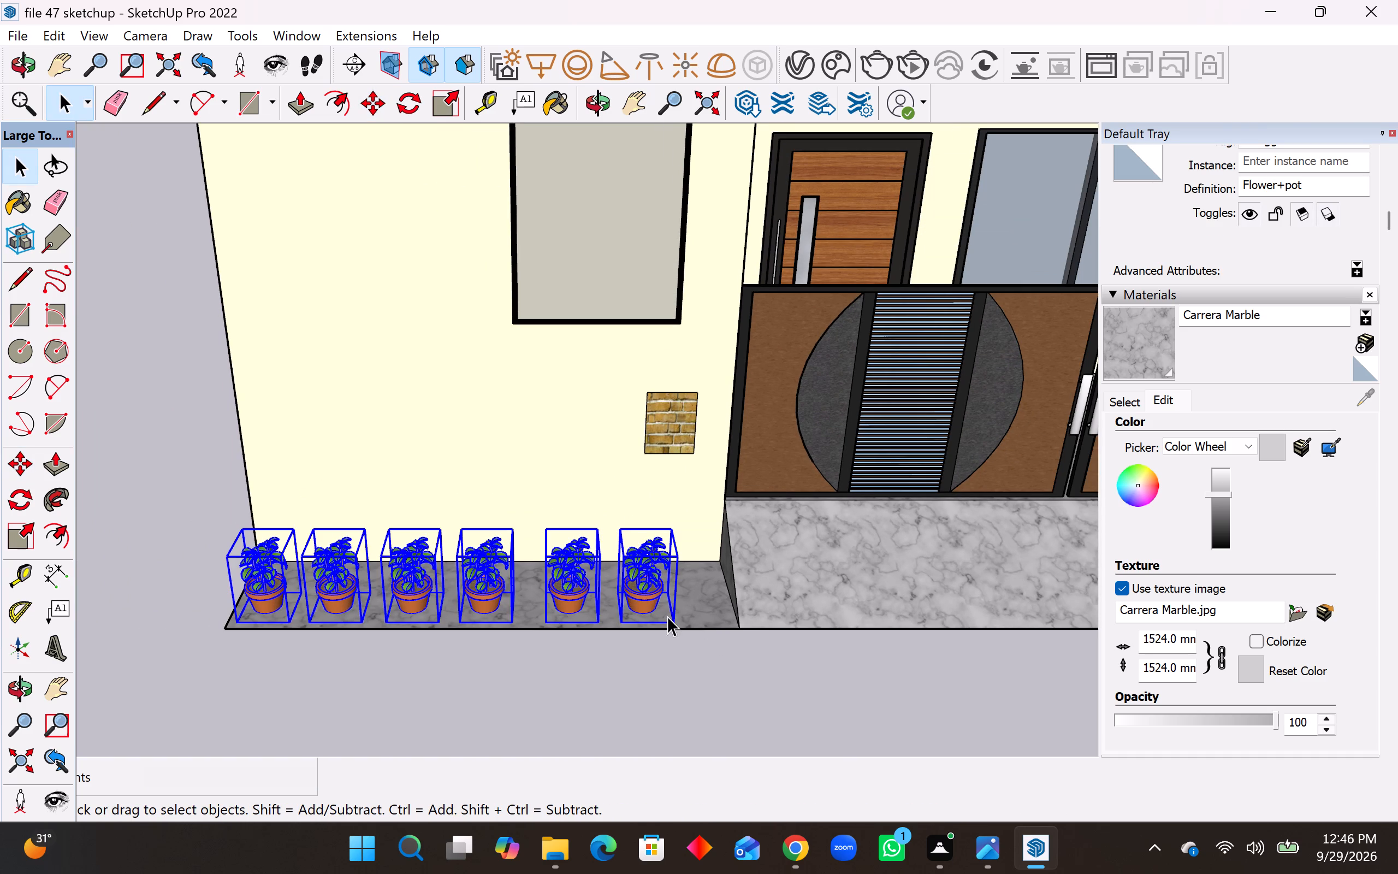
pyautogui.press('m')
pyautogui.scroll(3, 668, 624)
pyautogui.click(681, 623)
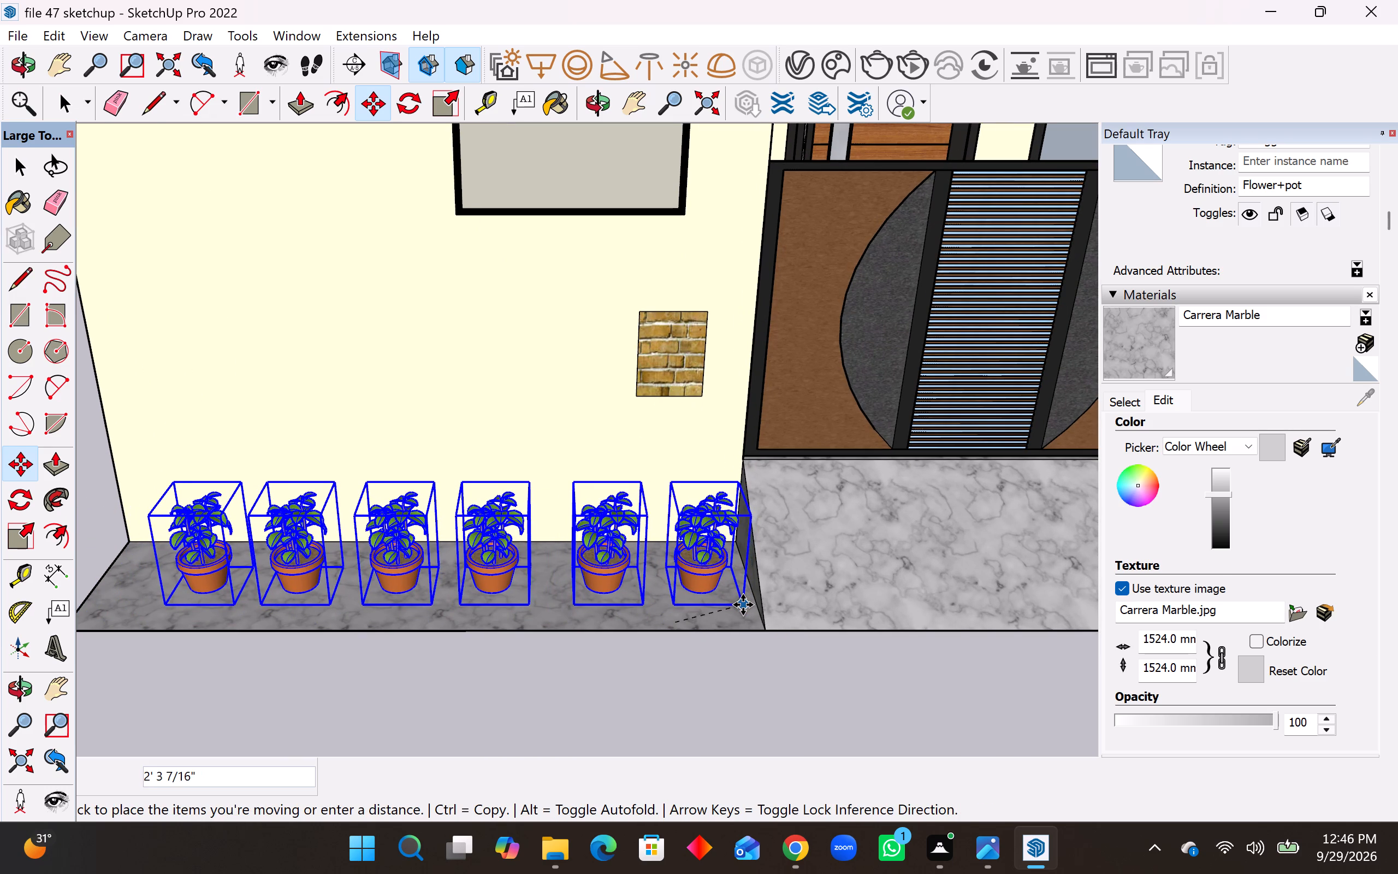
pyautogui.click(747, 604)
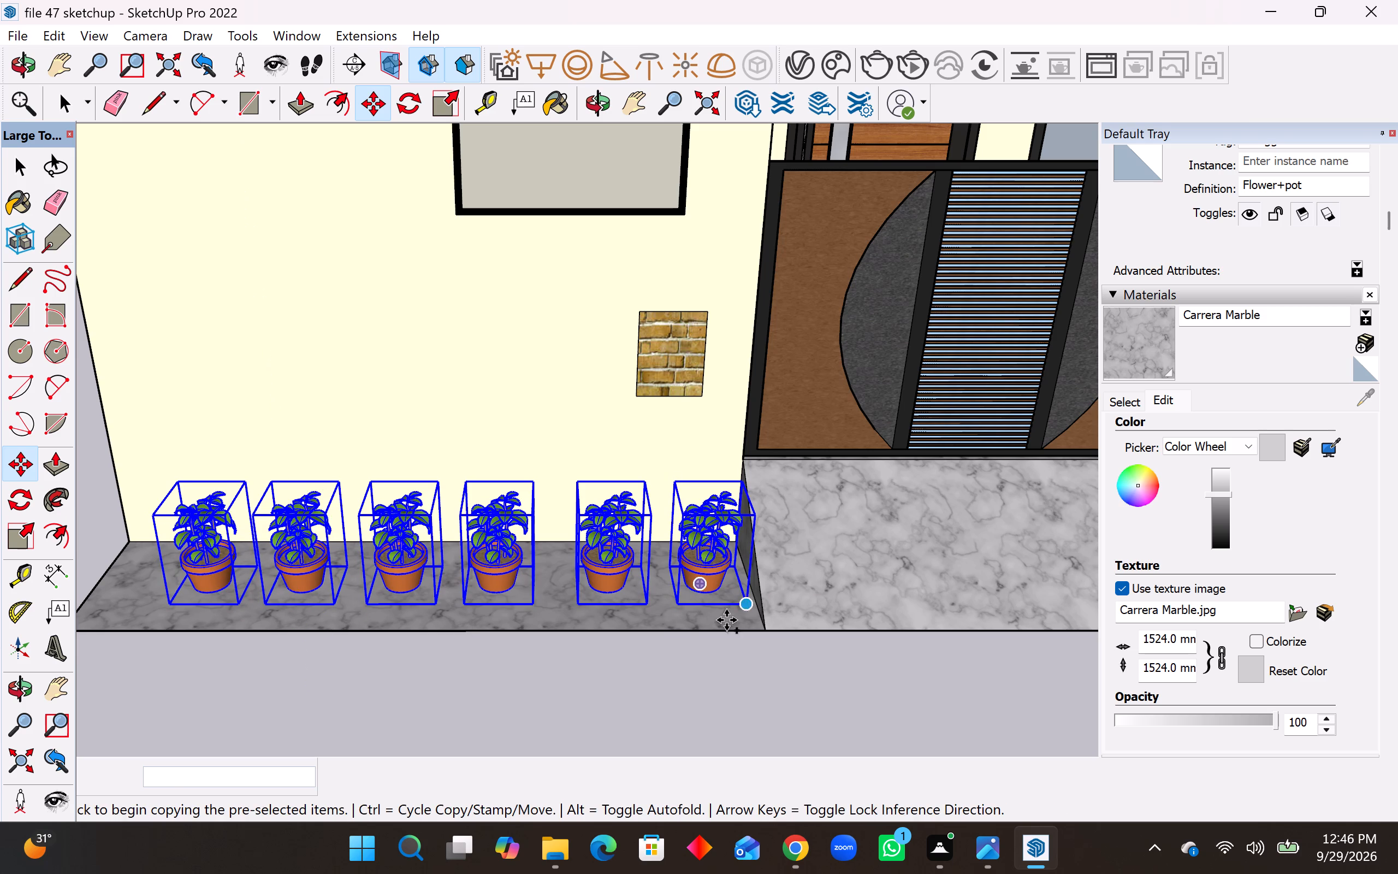
pyautogui.click(606, 726)
pyautogui.press('Escape')
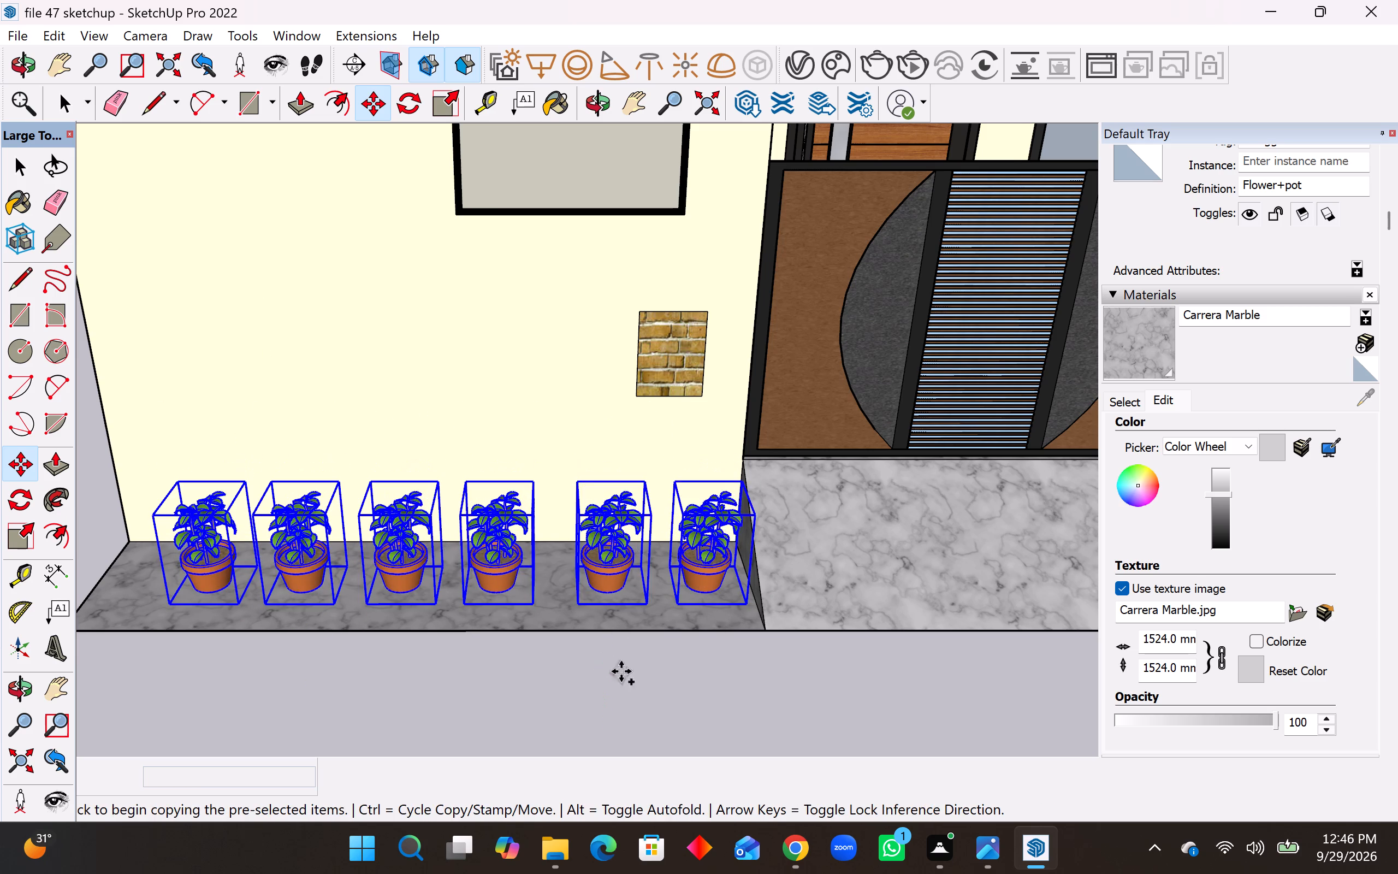
pyautogui.press('space')
pyautogui.click(629, 700)
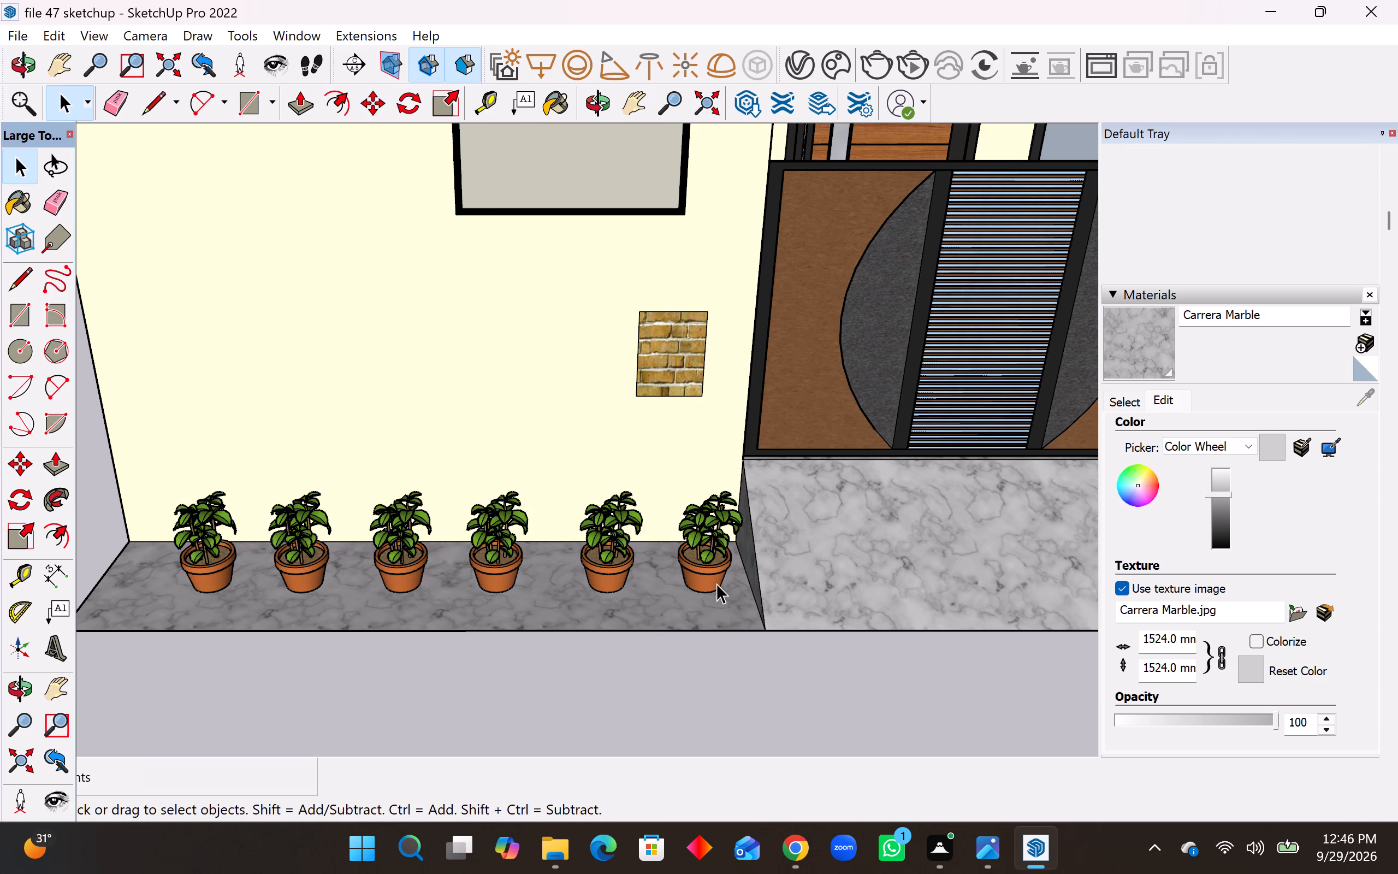
# Copy the flower pot nearest the porch ramp about 17' 7" along the row to the house's outer corner.
pyautogui.click(713, 579)
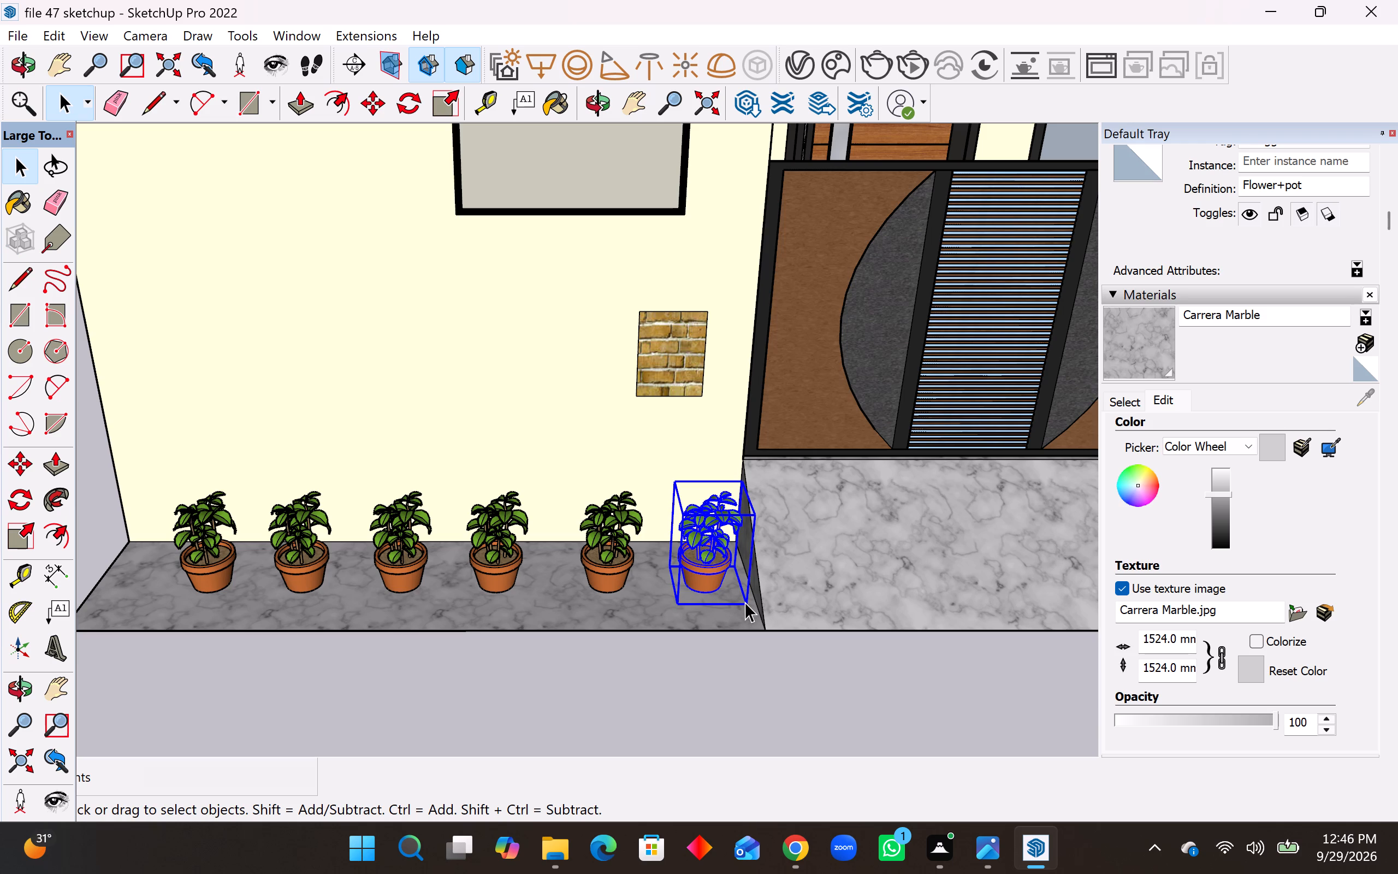
pyautogui.press('m')
pyautogui.click(749, 605)
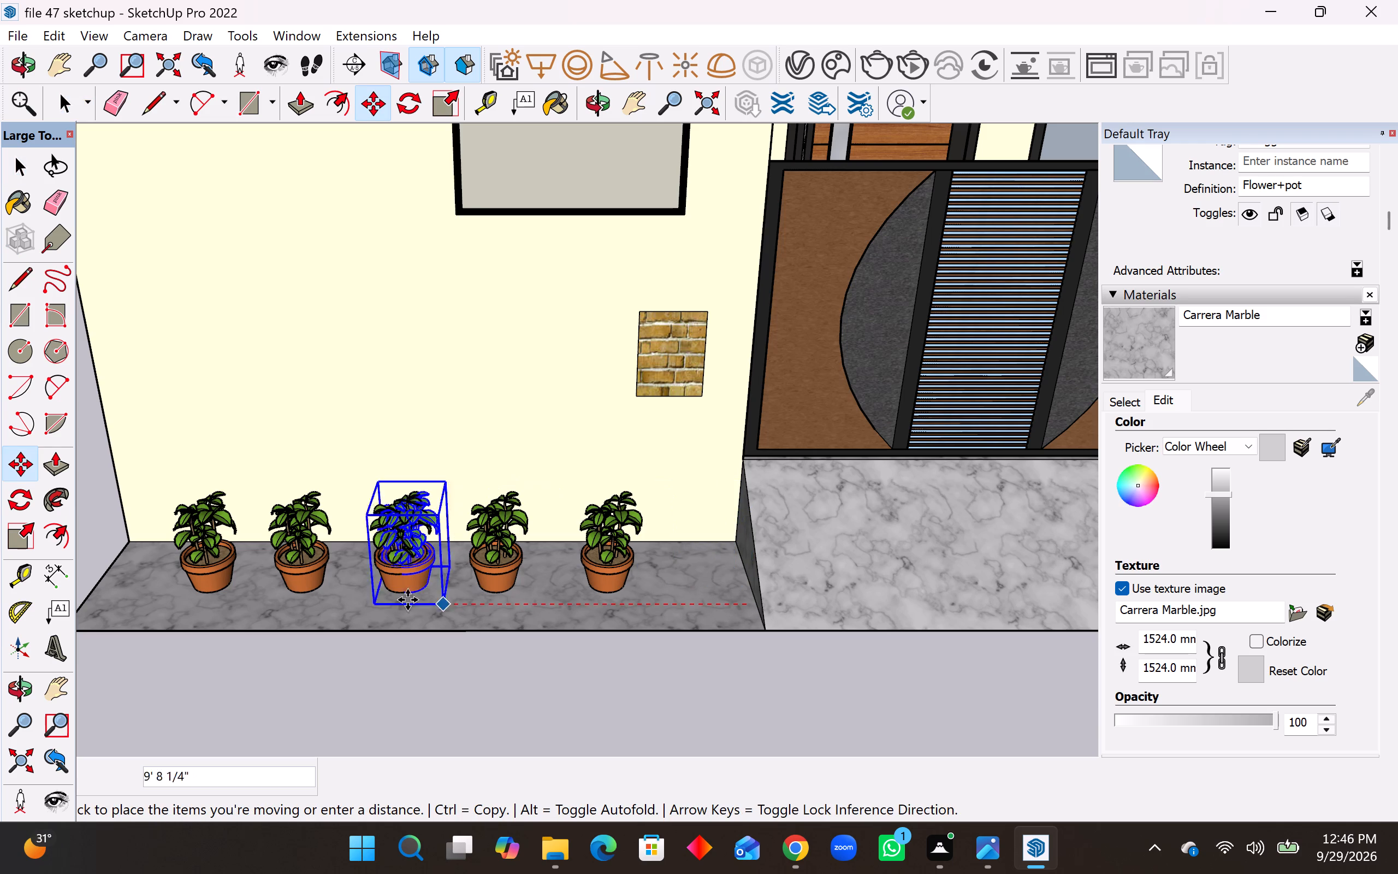
pyautogui.scroll(4, 221, 606)
pyautogui.scroll(-5, 485, 587)
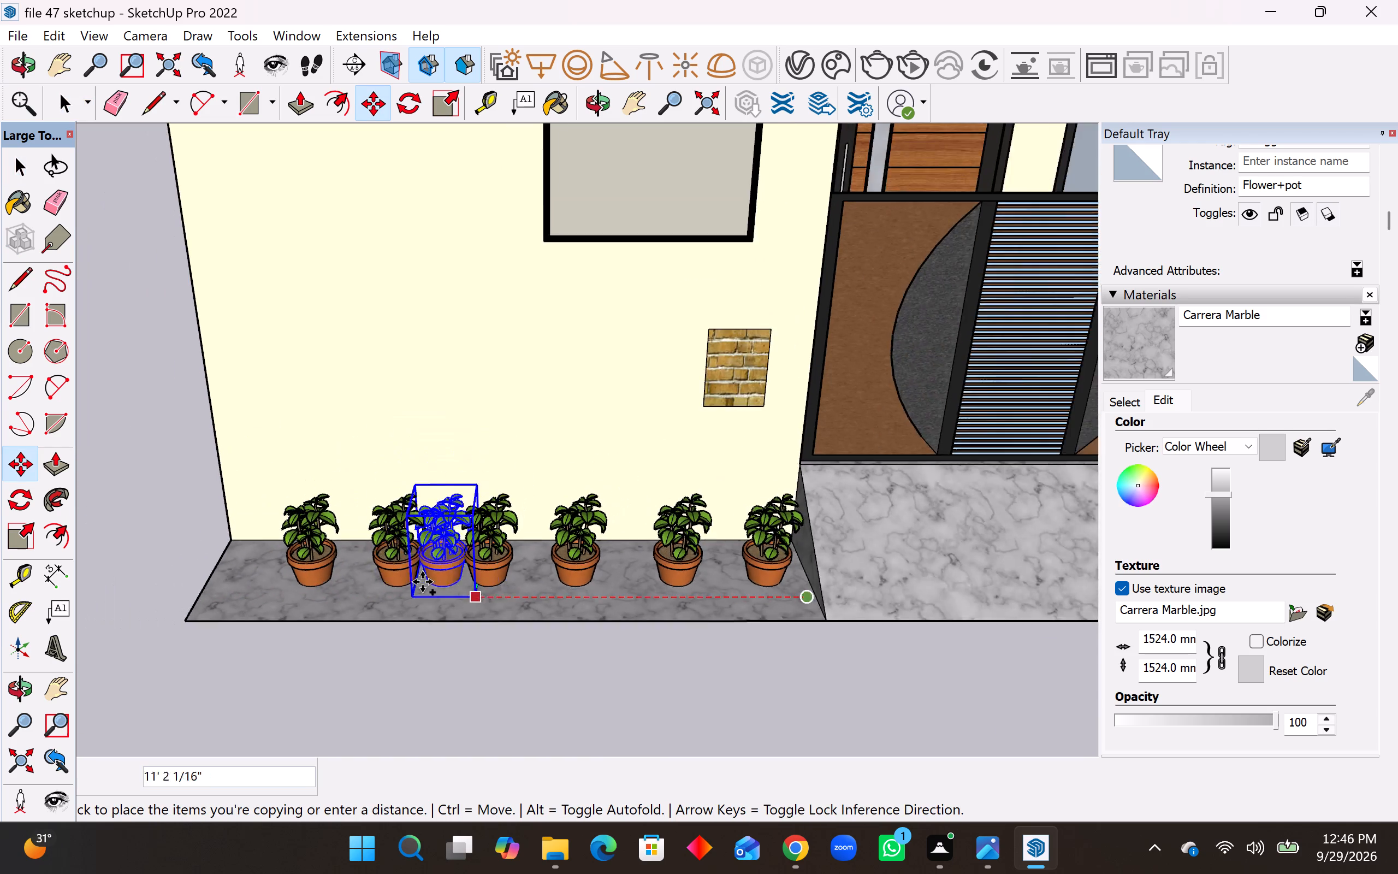
pyautogui.scroll(-2, 422, 582)
pyautogui.scroll(2, 279, 595)
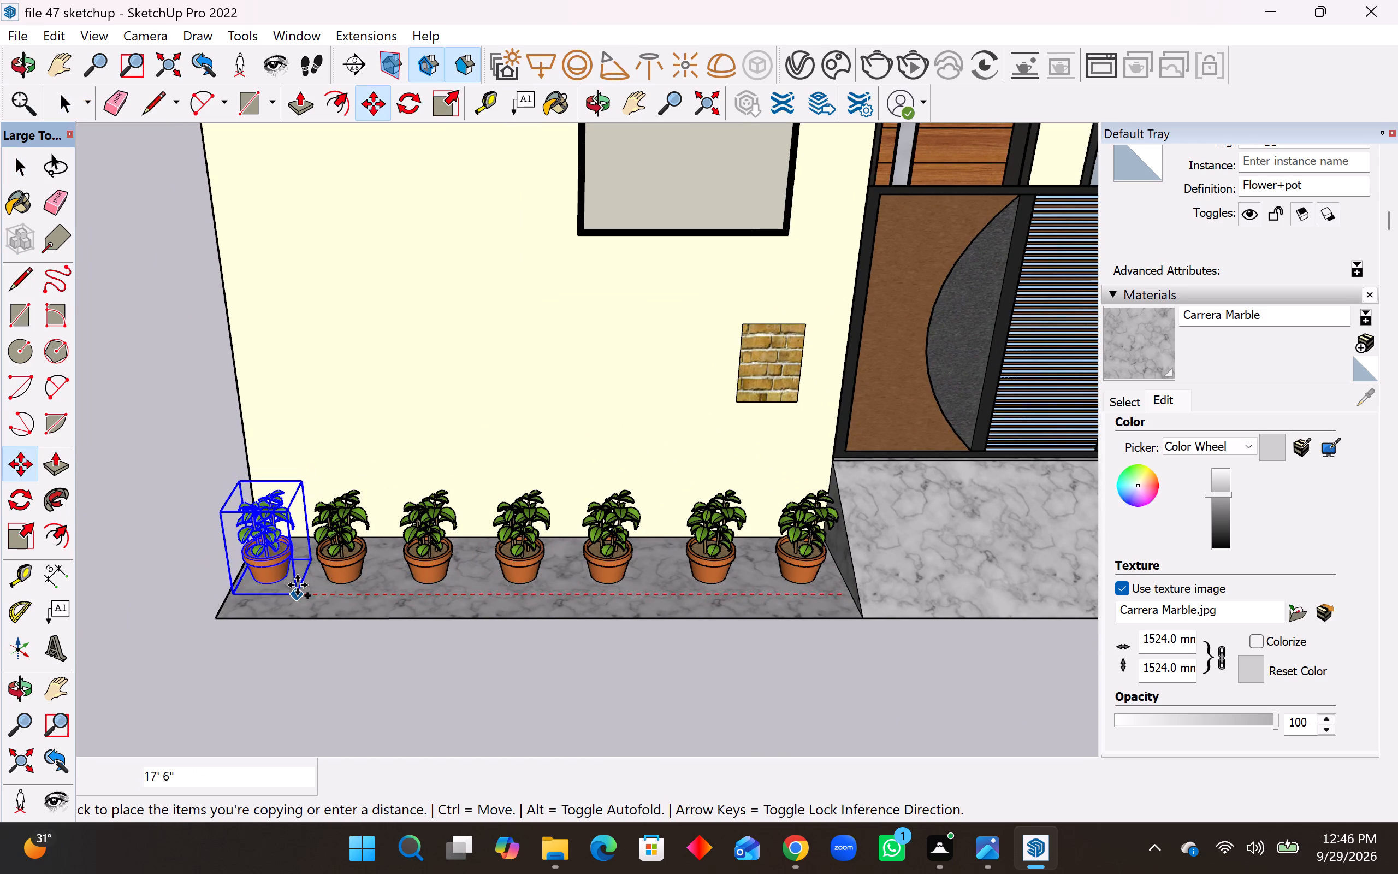
pyautogui.click(295, 584)
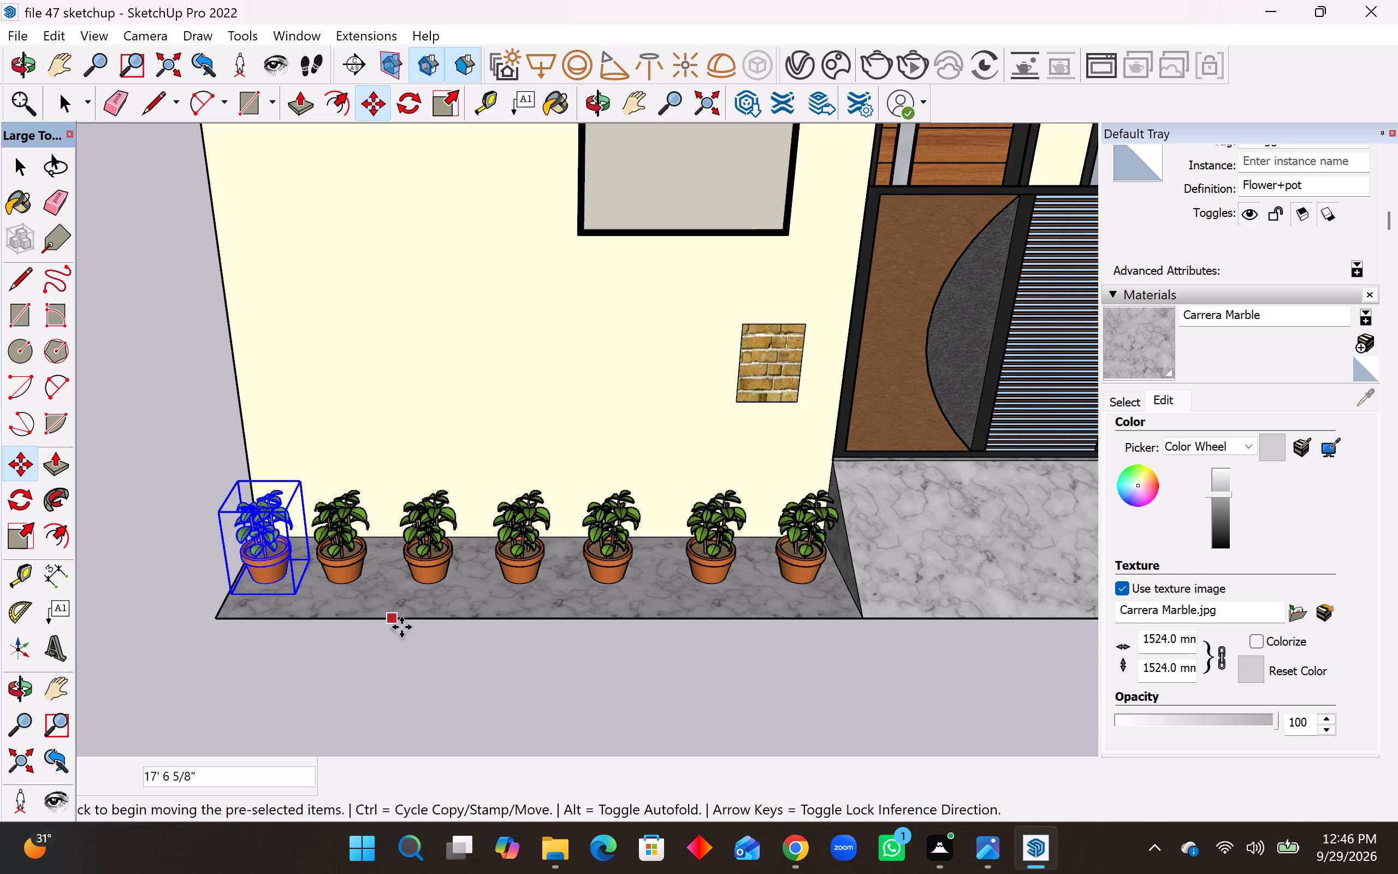
pyautogui.press('space')
pyautogui.click(513, 671)
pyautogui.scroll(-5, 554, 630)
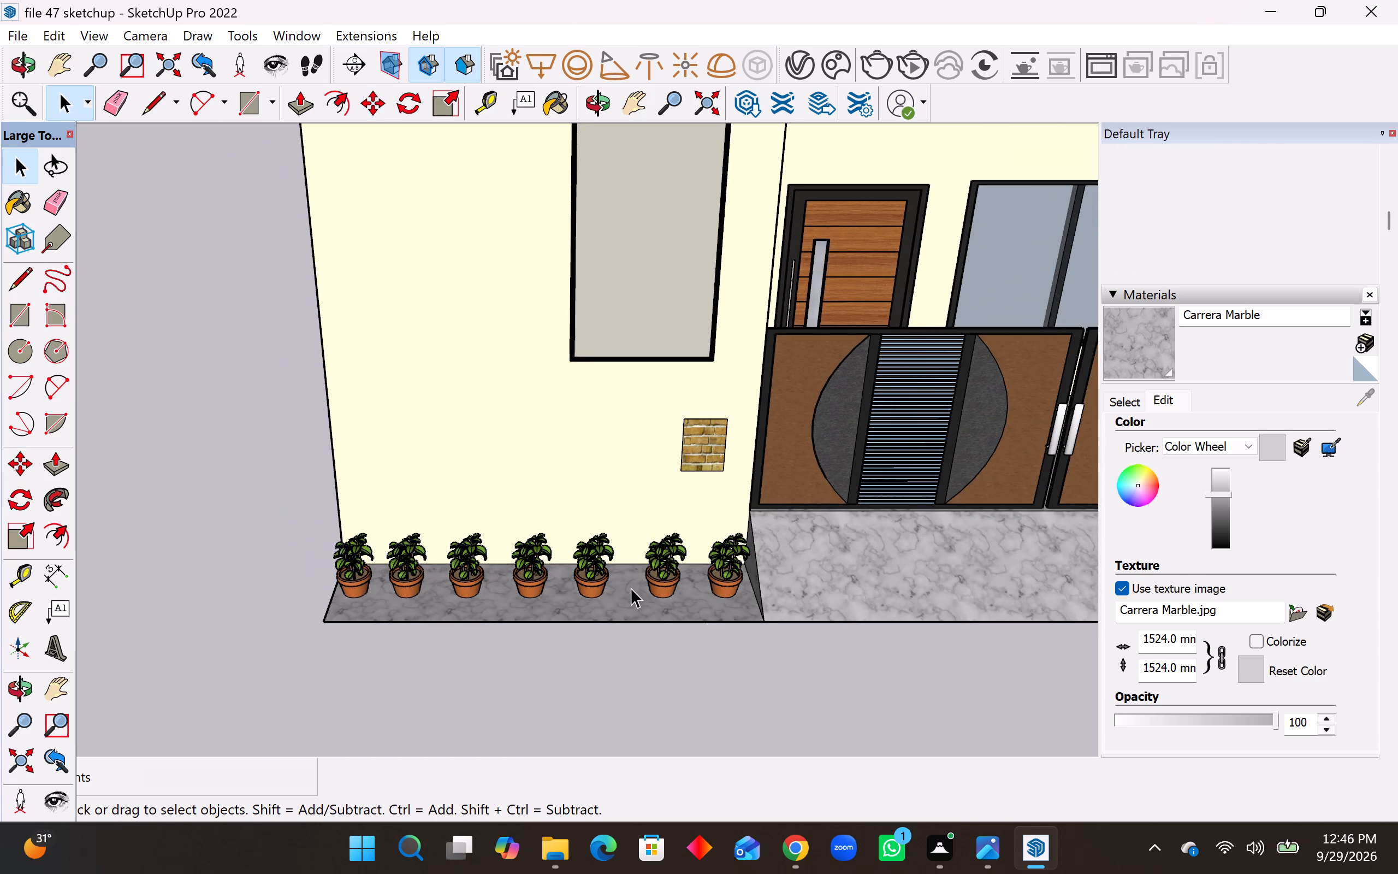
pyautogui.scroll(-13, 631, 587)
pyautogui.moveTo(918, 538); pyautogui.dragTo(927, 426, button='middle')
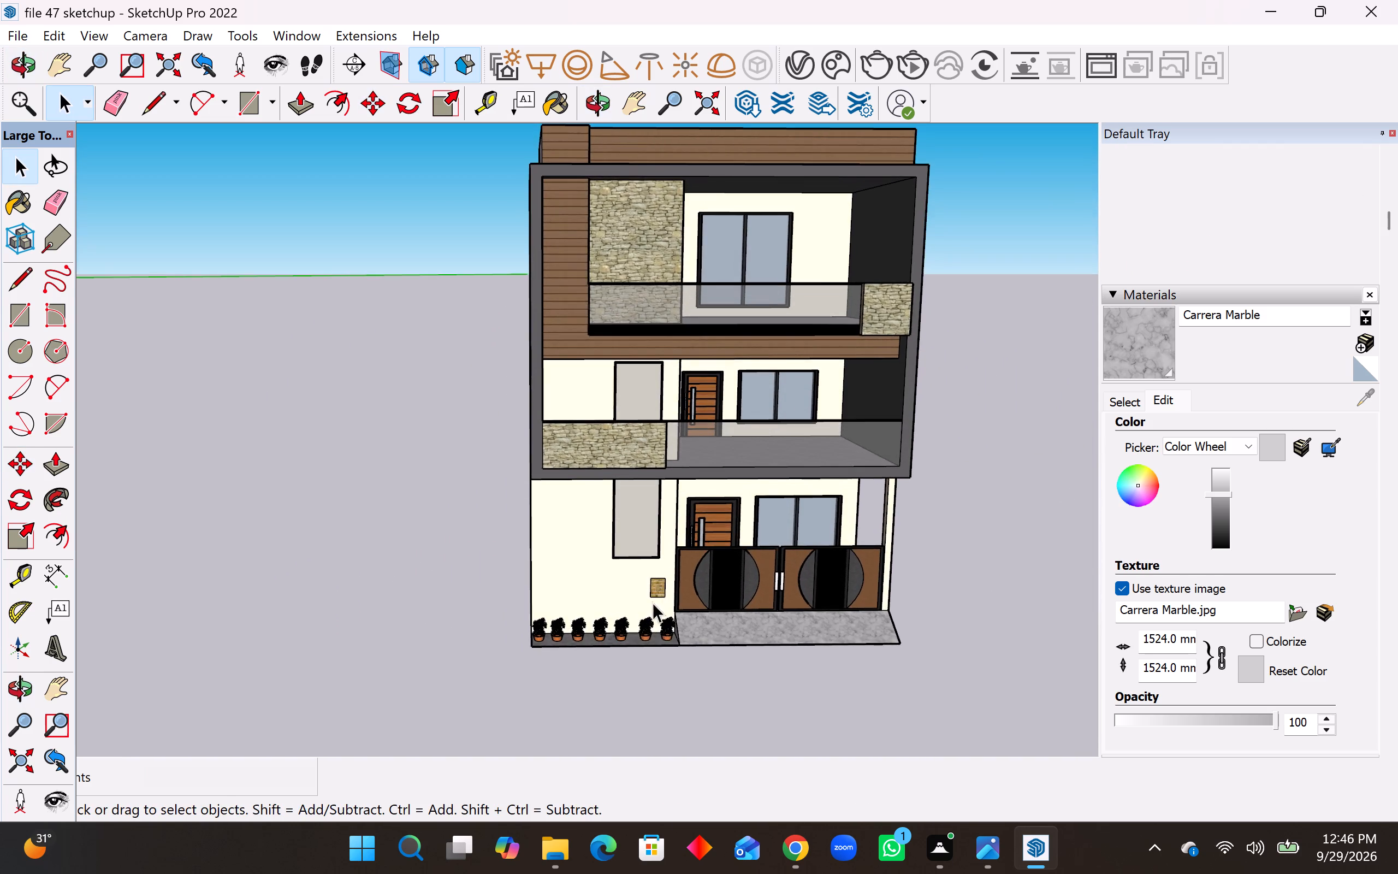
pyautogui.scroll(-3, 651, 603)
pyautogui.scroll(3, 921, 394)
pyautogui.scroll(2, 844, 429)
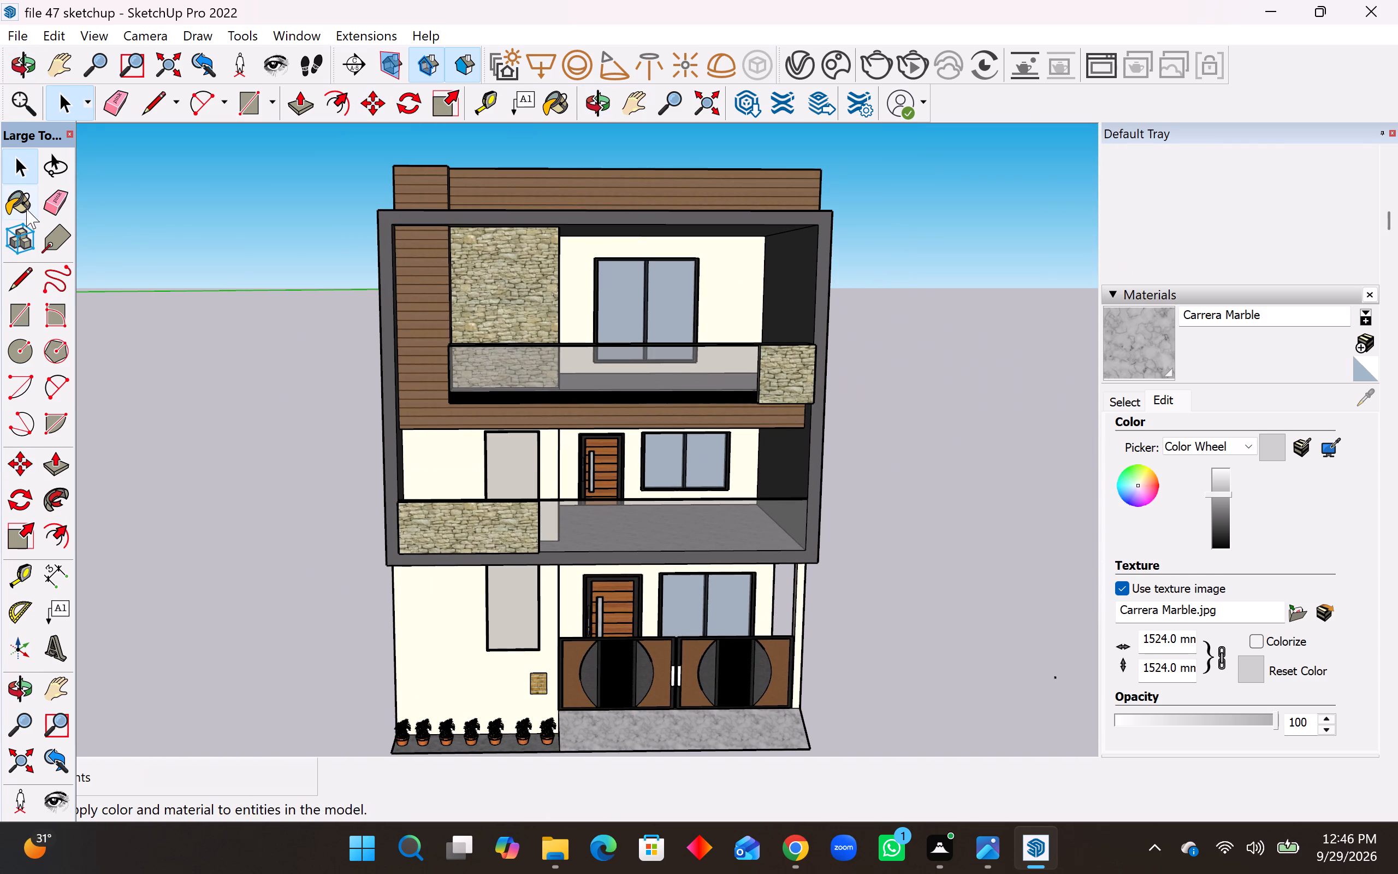
# Open the model import dialog and look through the Downloads folder for a suitable planting model.
pyautogui.click(23, 37)
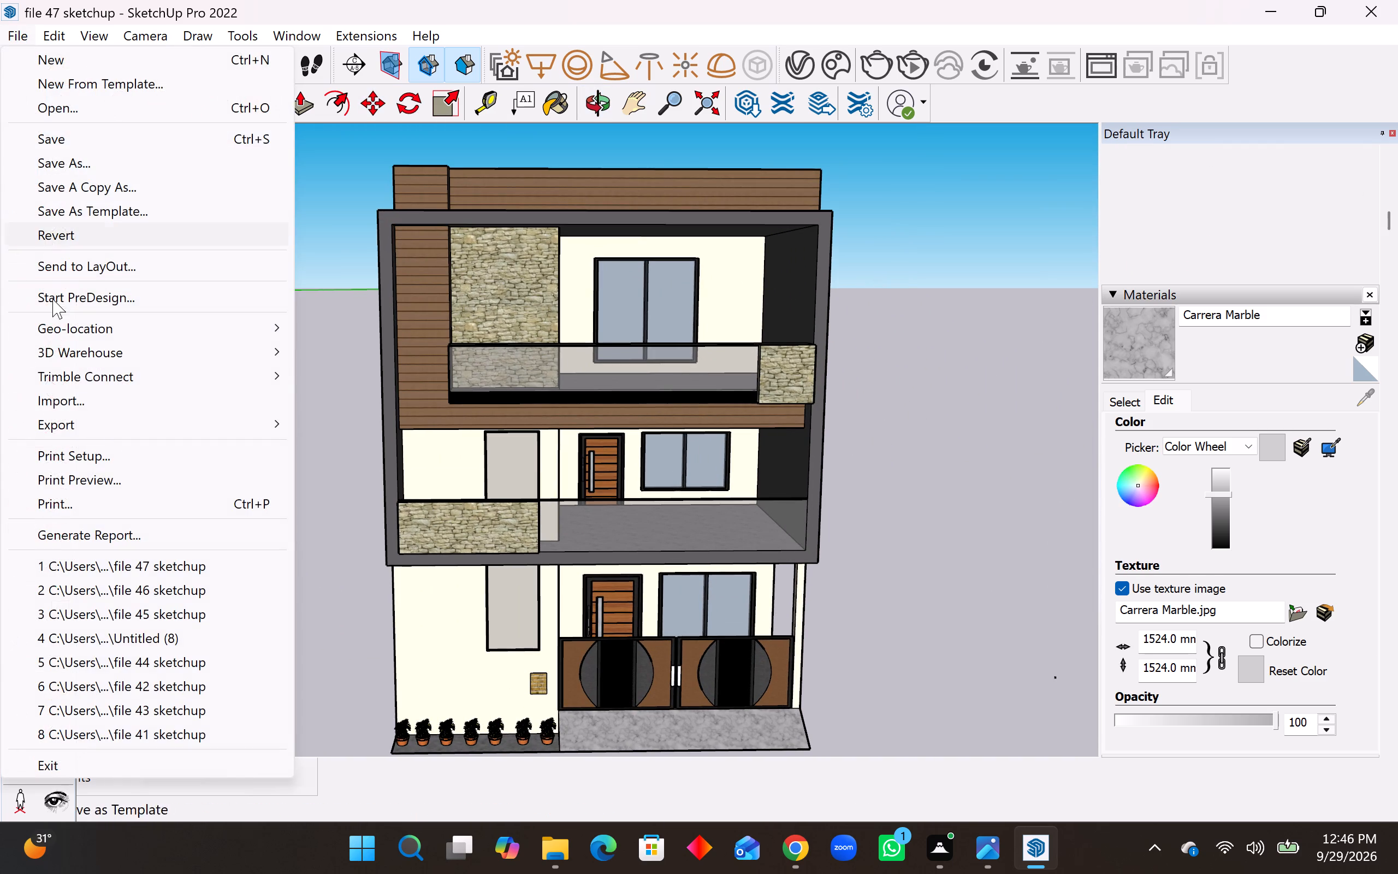
pyautogui.click(54, 395)
pyautogui.scroll(-5, 762, 423)
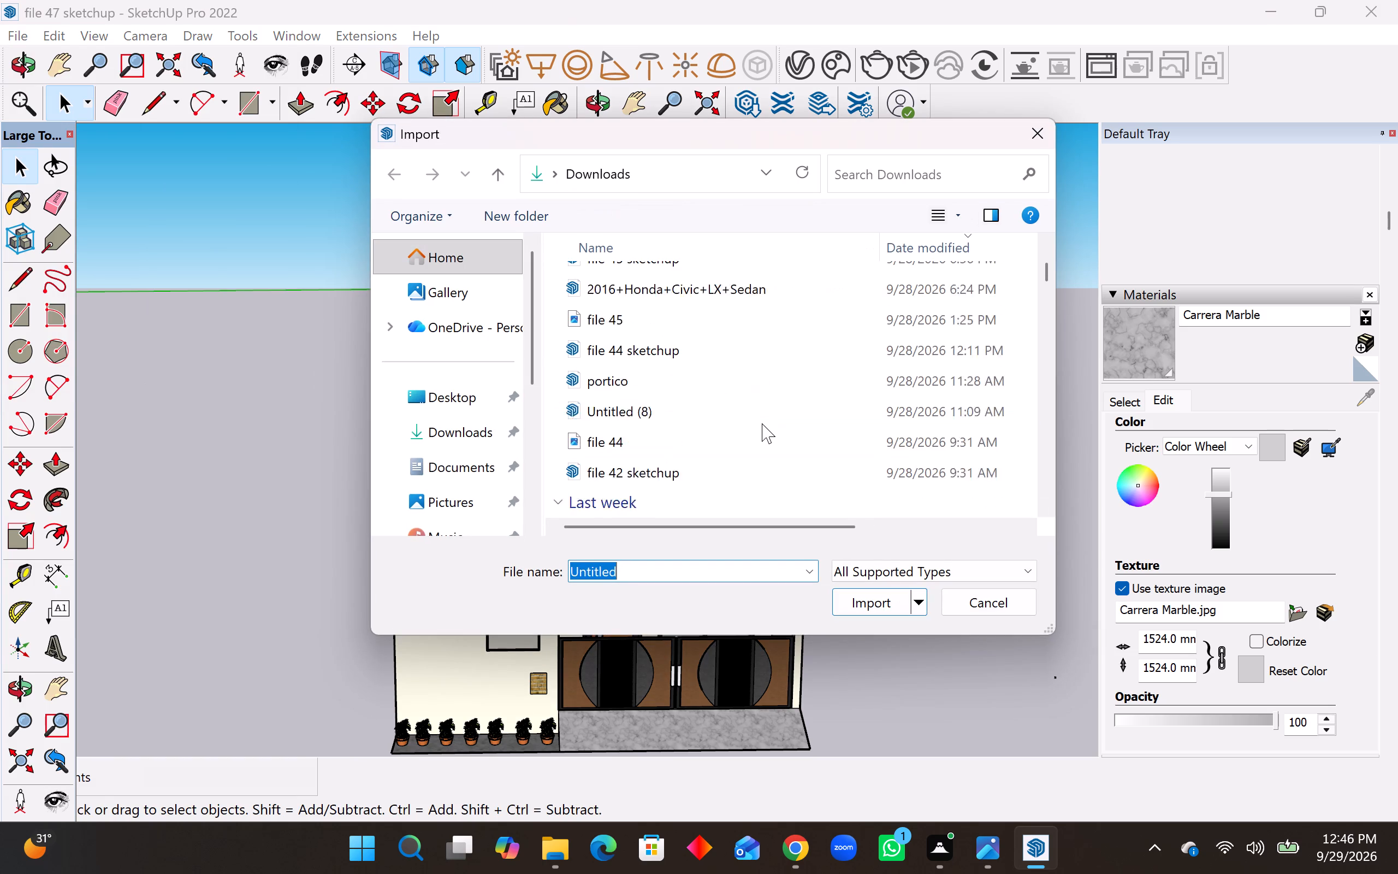
pyautogui.scroll(-7, 762, 423)
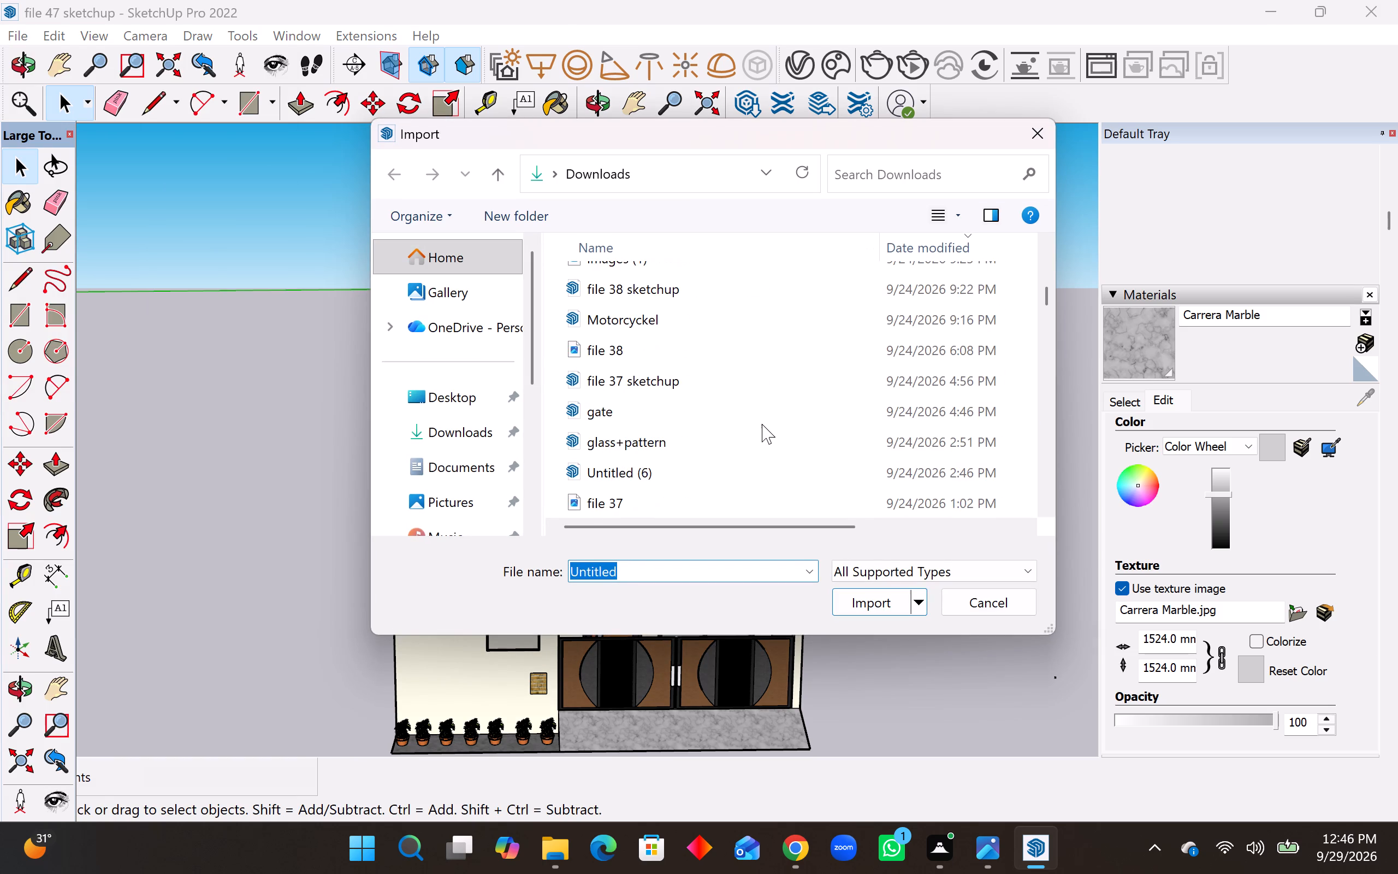
pyautogui.scroll(-1, 762, 424)
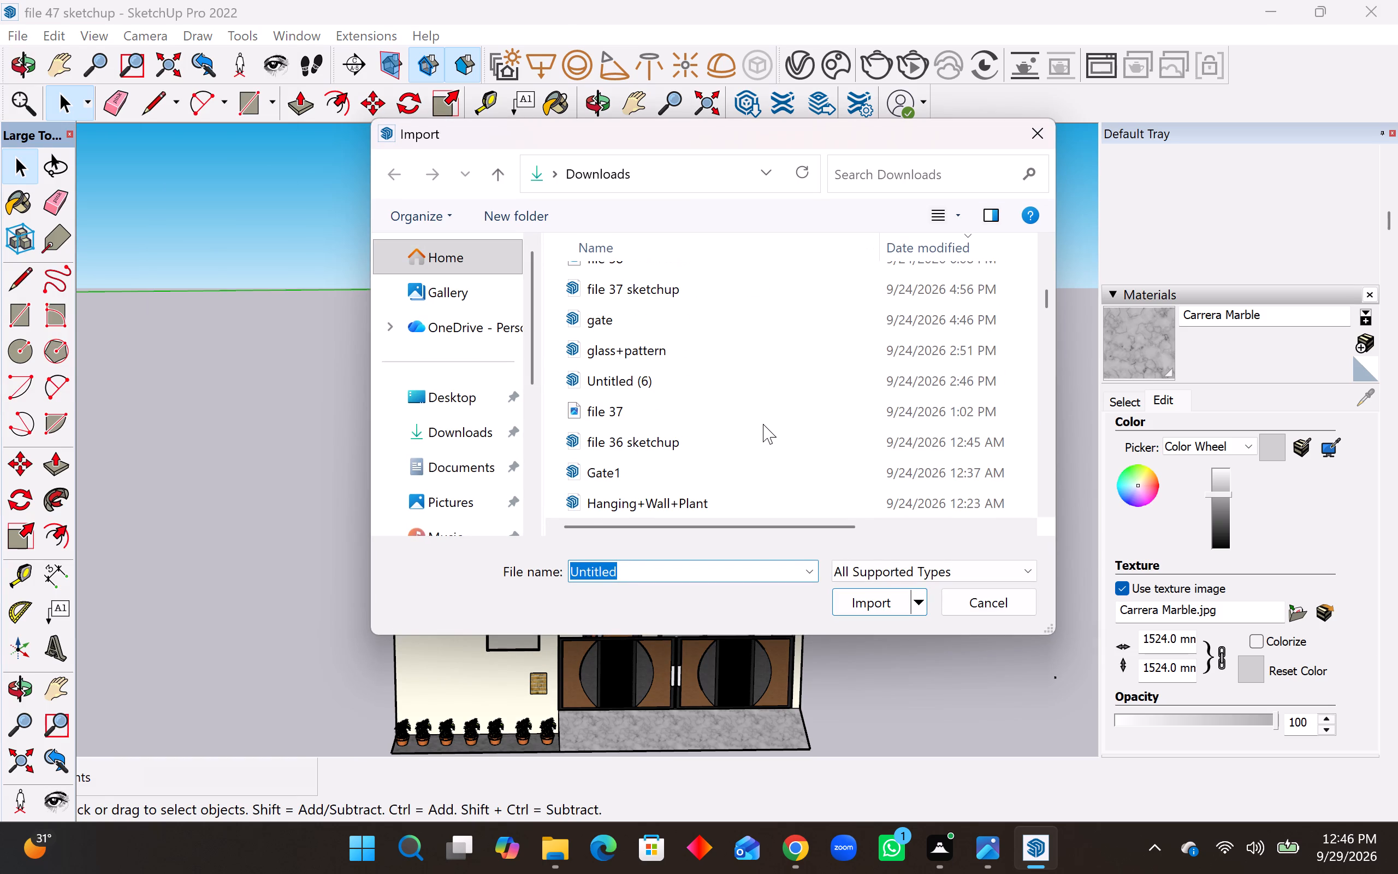
pyautogui.scroll(-6, 763, 424)
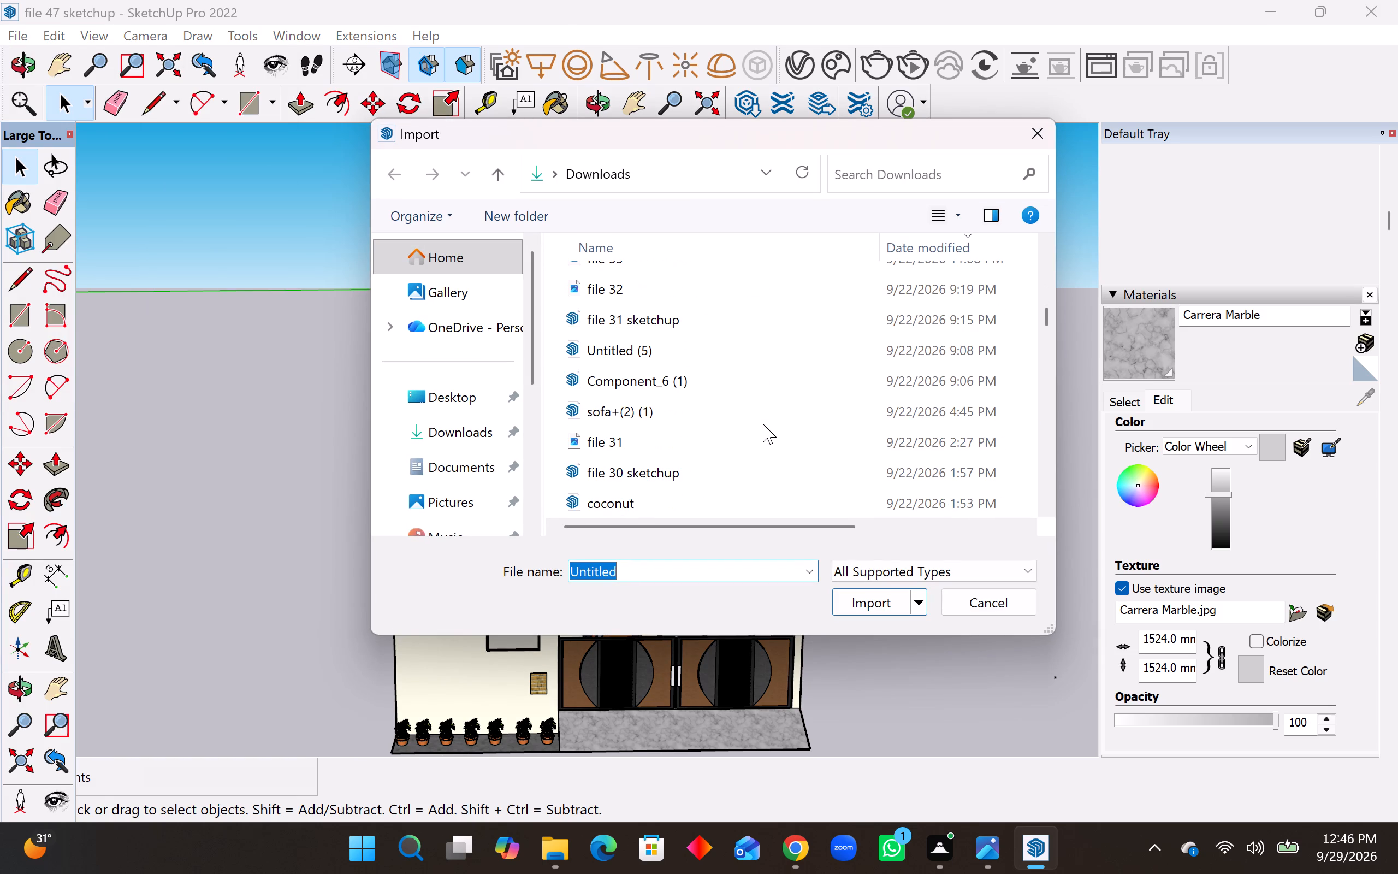
pyautogui.scroll(-5, 763, 424)
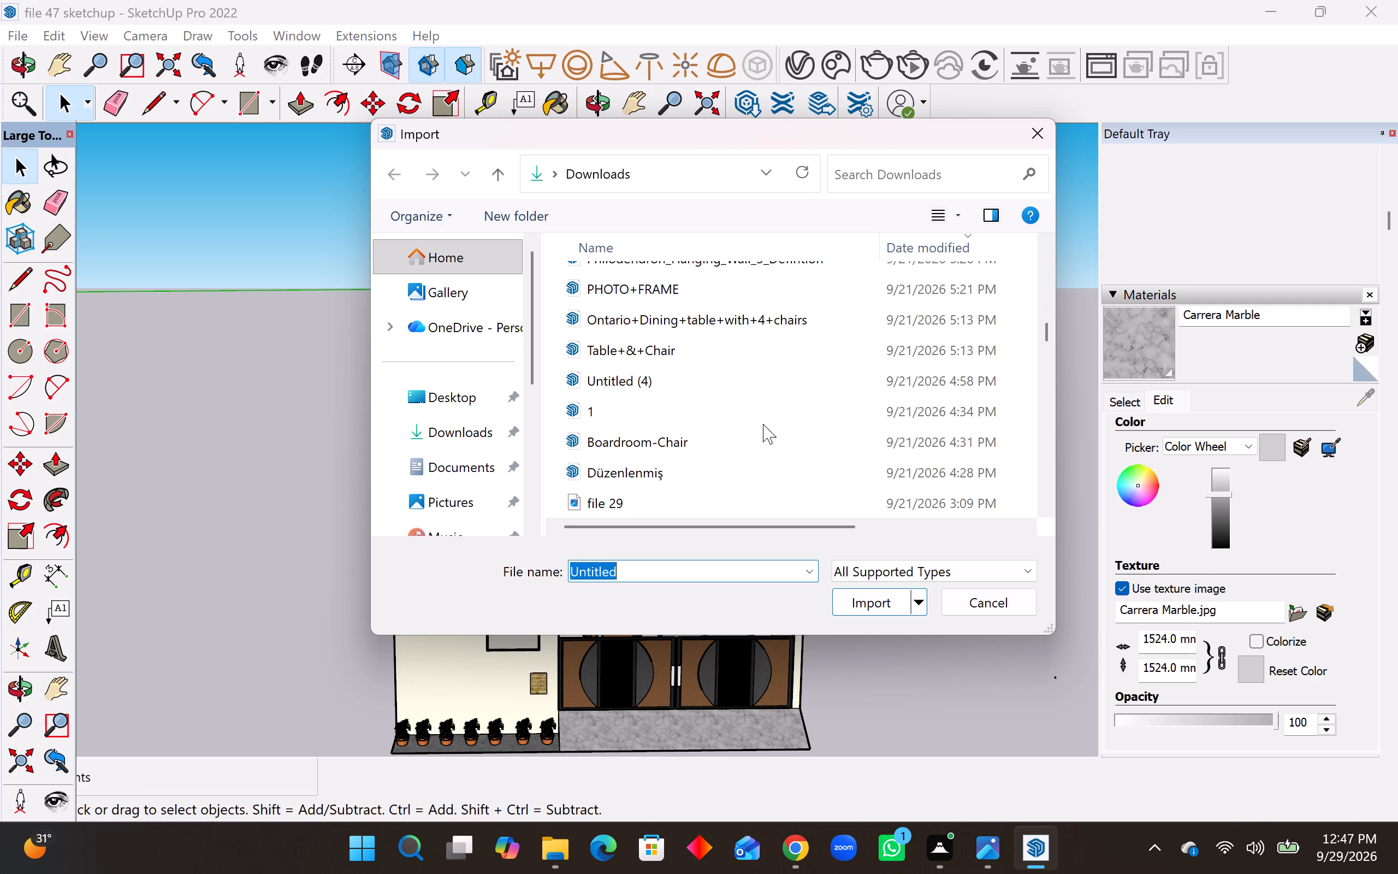
pyautogui.scroll(-12, 763, 424)
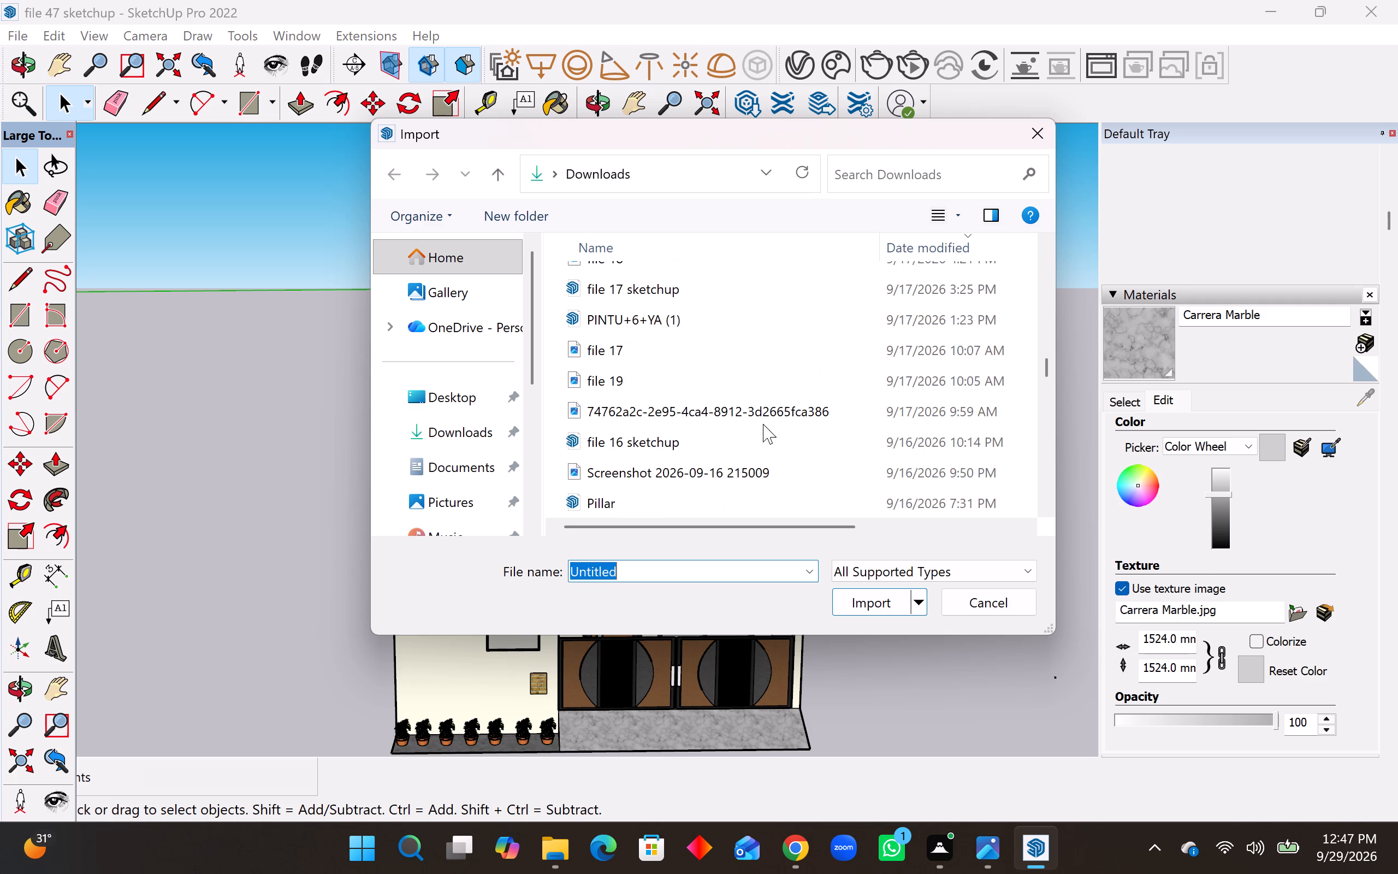
pyautogui.scroll(-4, 763, 424)
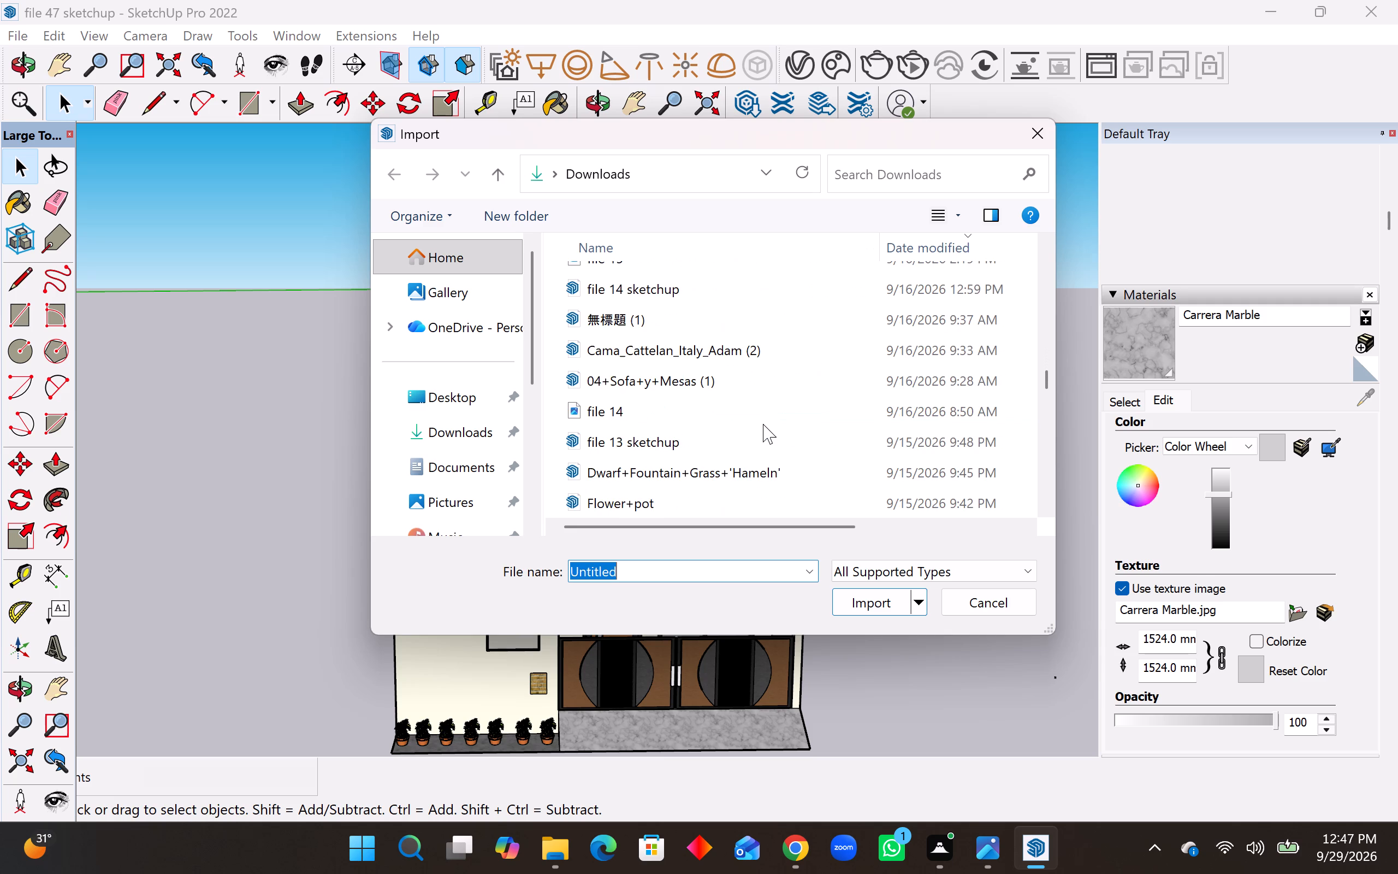
pyautogui.scroll(-2, 763, 424)
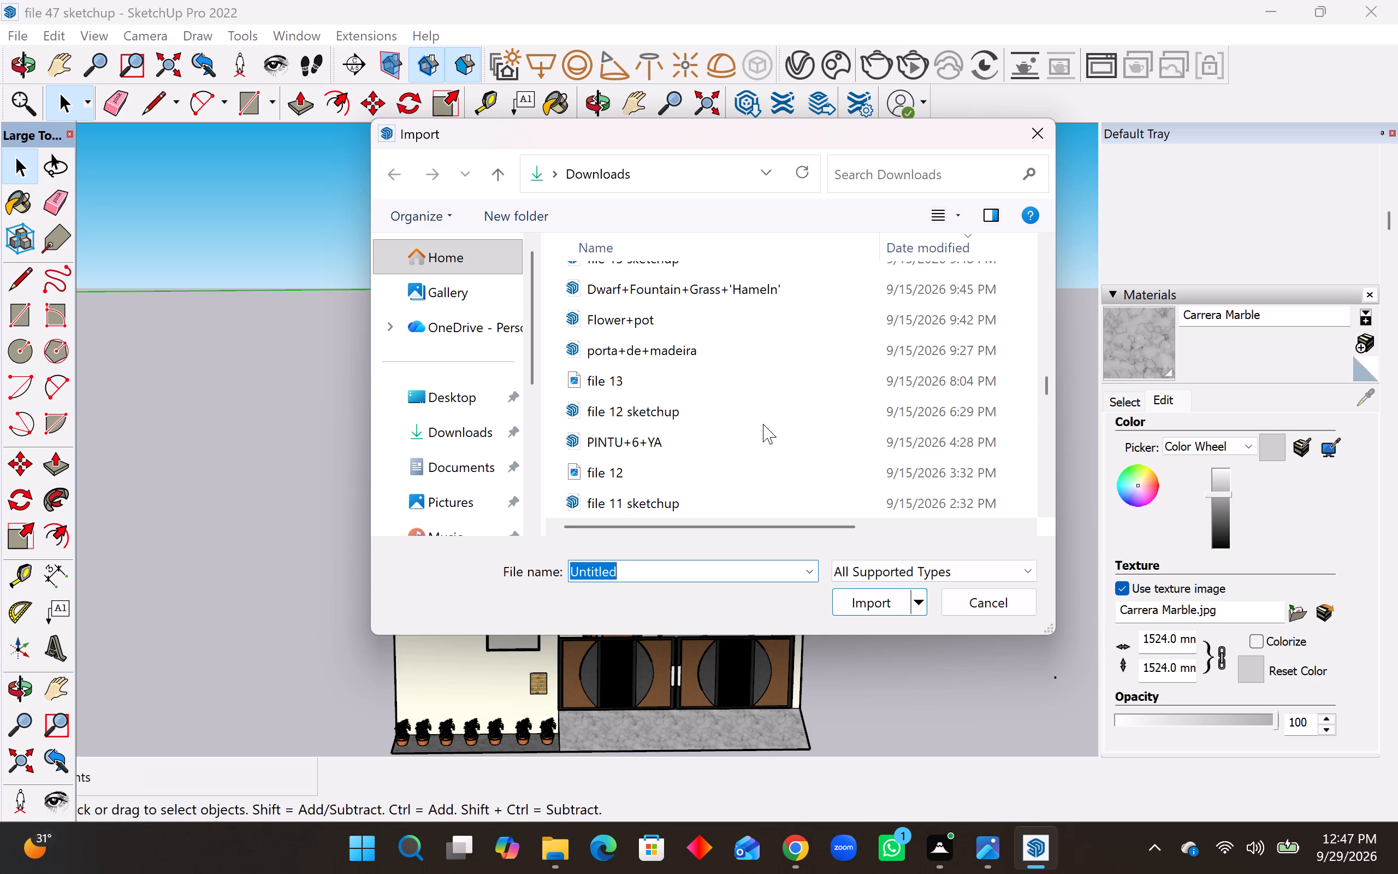
pyautogui.scroll(-4, 763, 424)
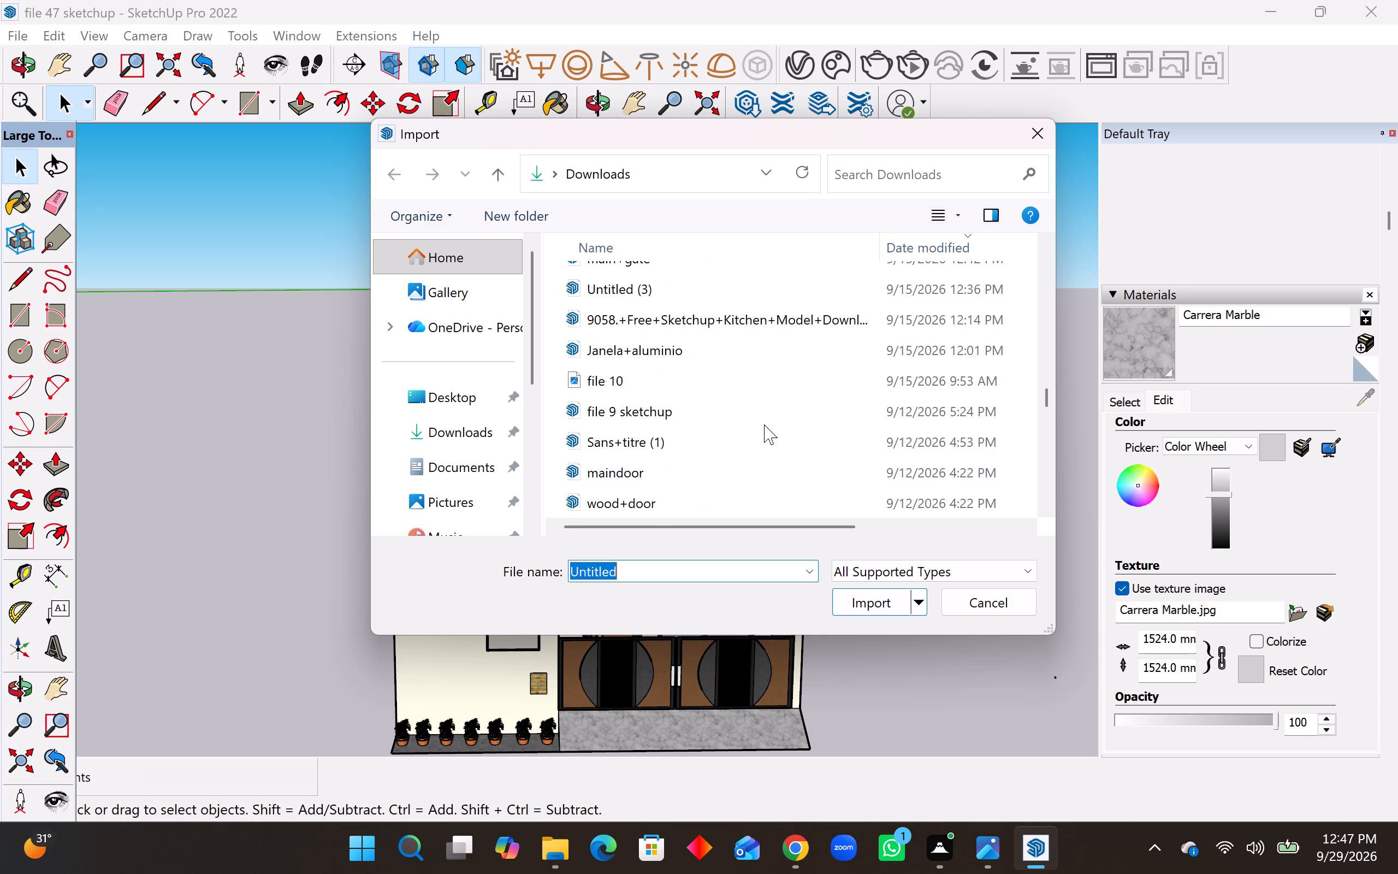
pyautogui.scroll(-4, 764, 424)
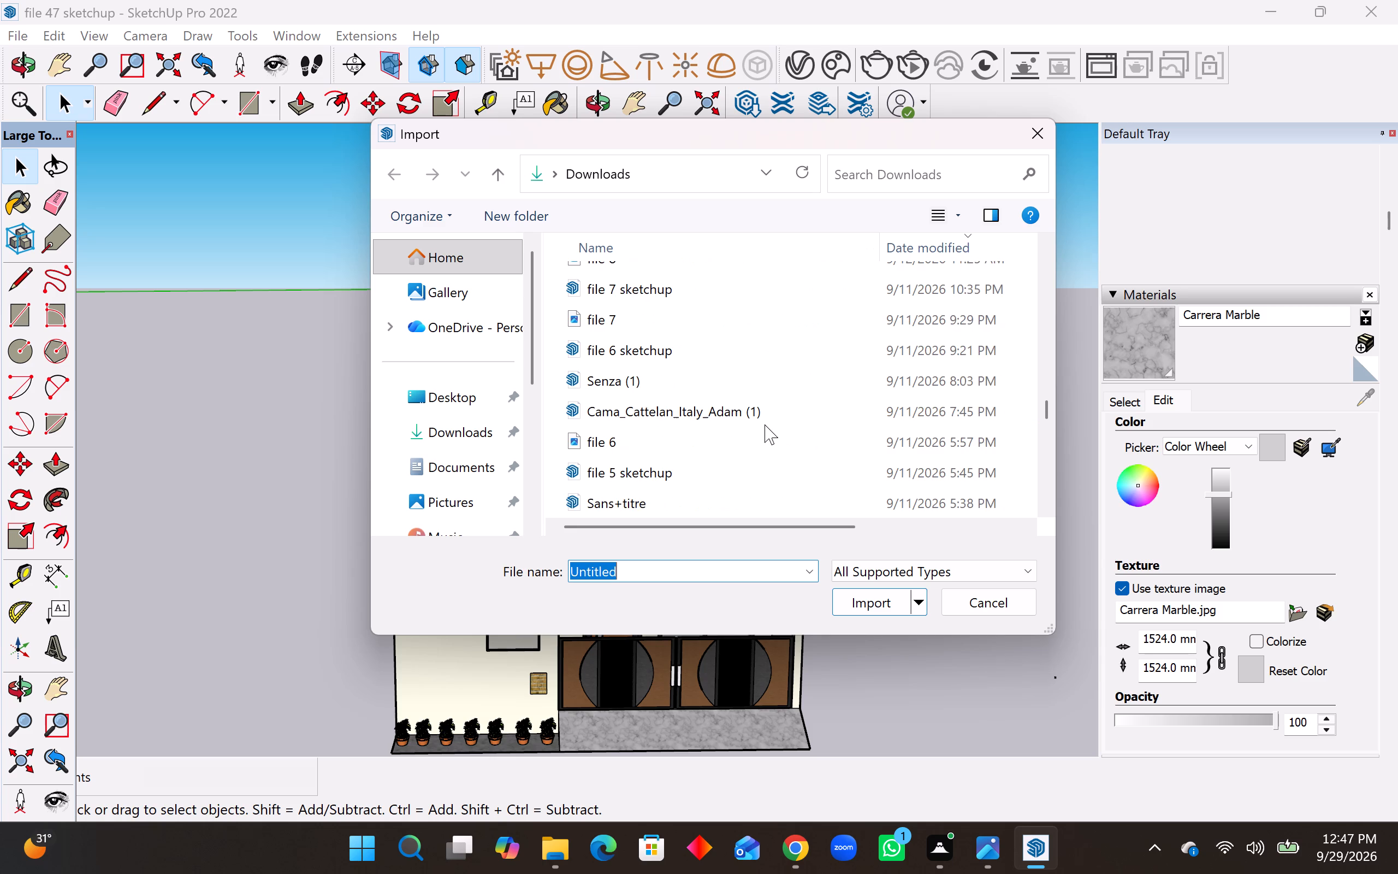
pyautogui.scroll(-2, 765, 425)
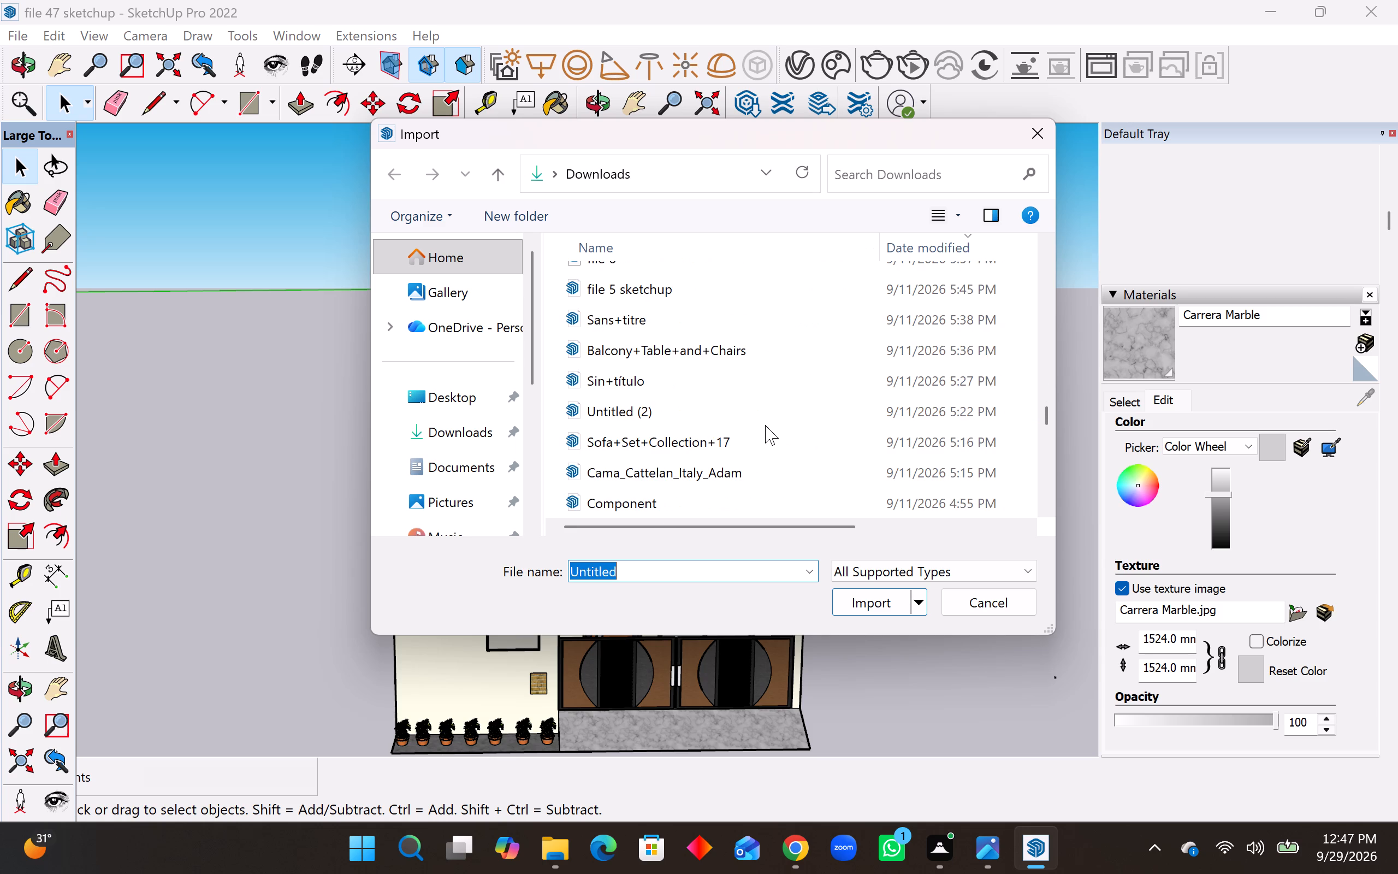
pyautogui.scroll(-6, 765, 425)
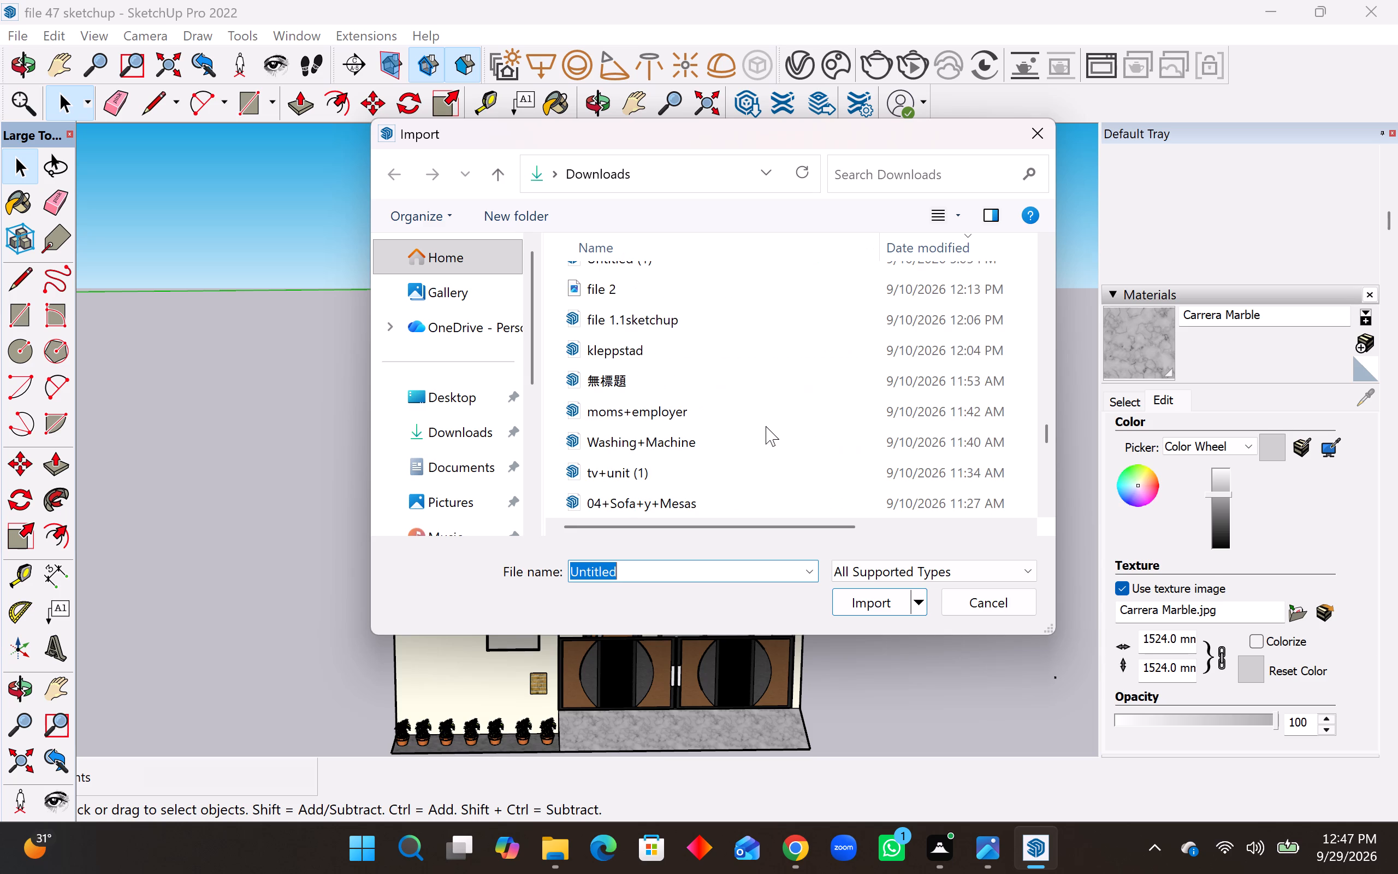
pyautogui.scroll(-2, 794, 488)
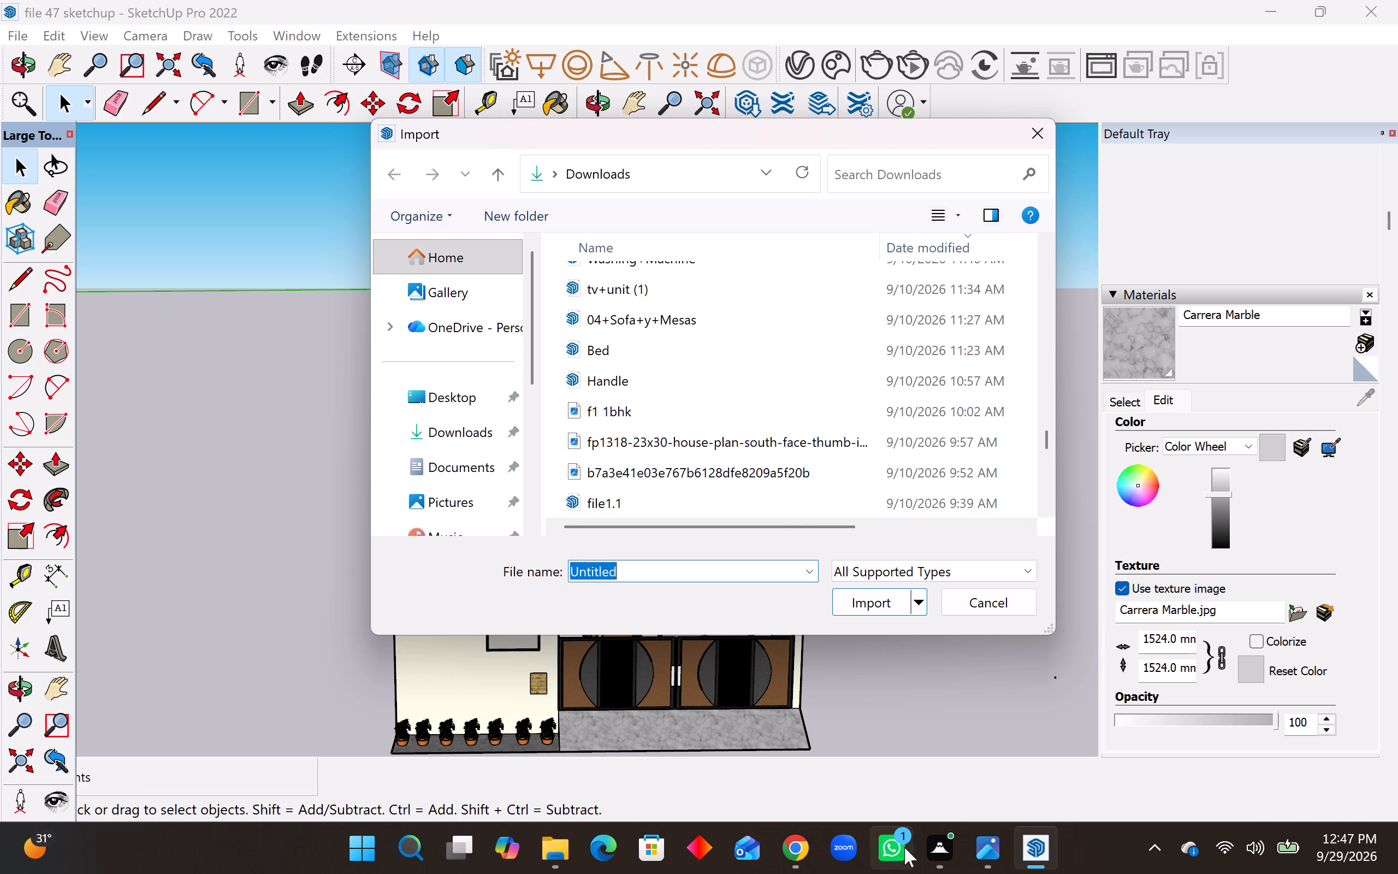
# Switch to Chrome, search 3D Warehouse models for "grass" and browse the results.
pyautogui.click(800, 837)
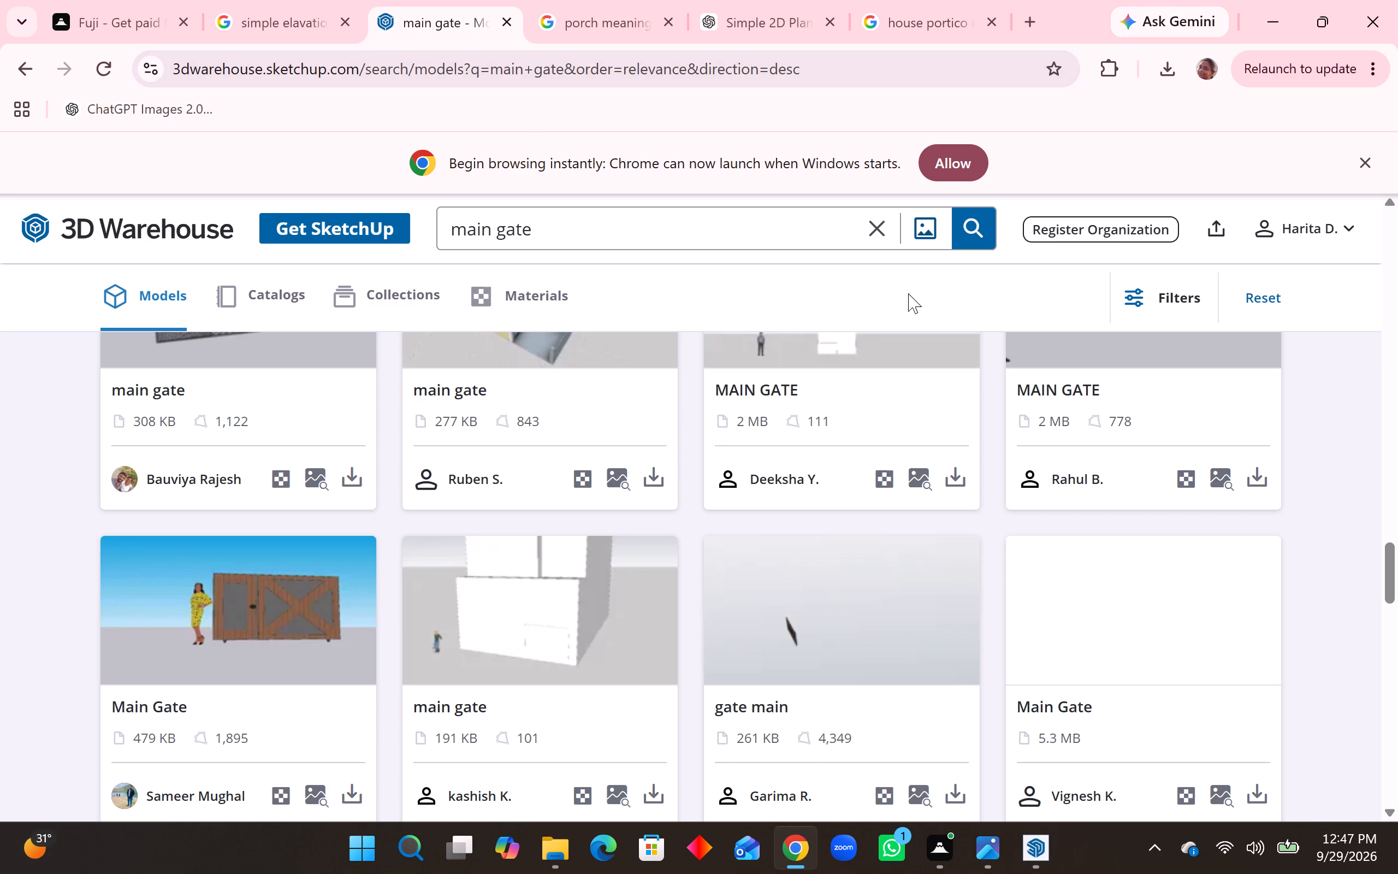
pyautogui.click(885, 228)
pyautogui.write('grass')
pyautogui.press('Return')
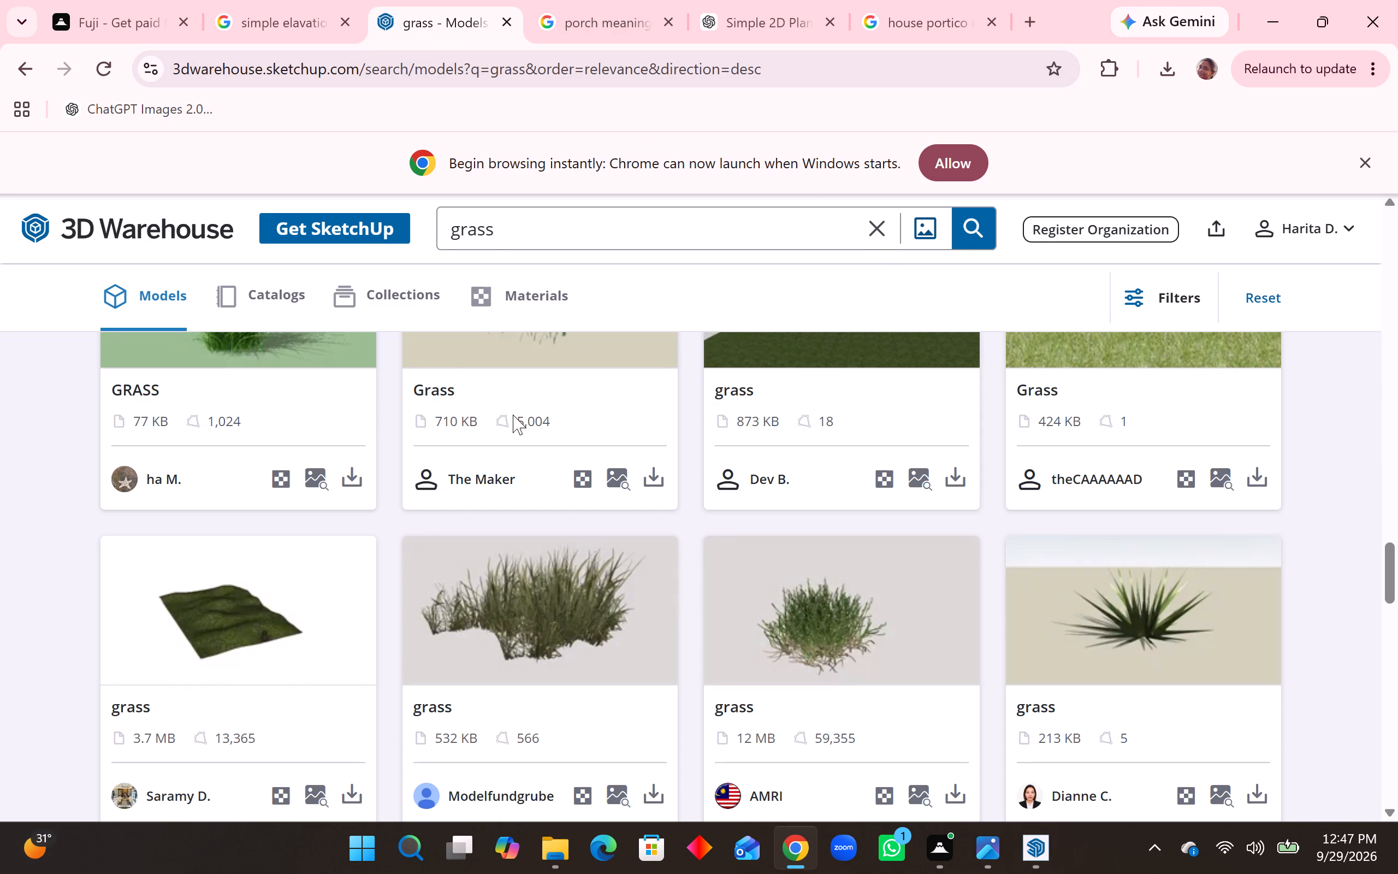
pyautogui.scroll(-4, 571, 424)
pyautogui.scroll(9, 565, 493)
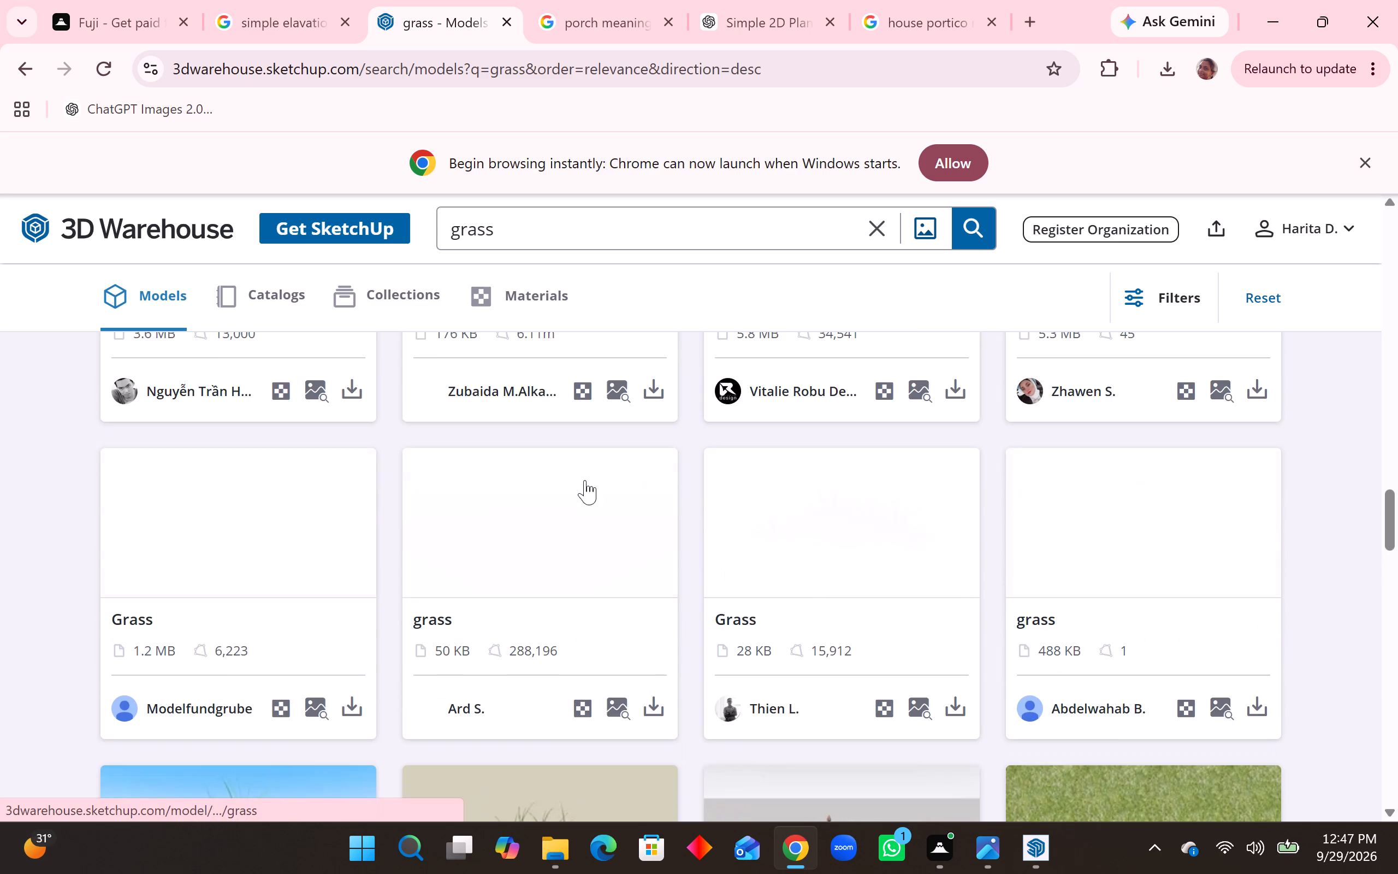
pyautogui.scroll(18, 585, 468)
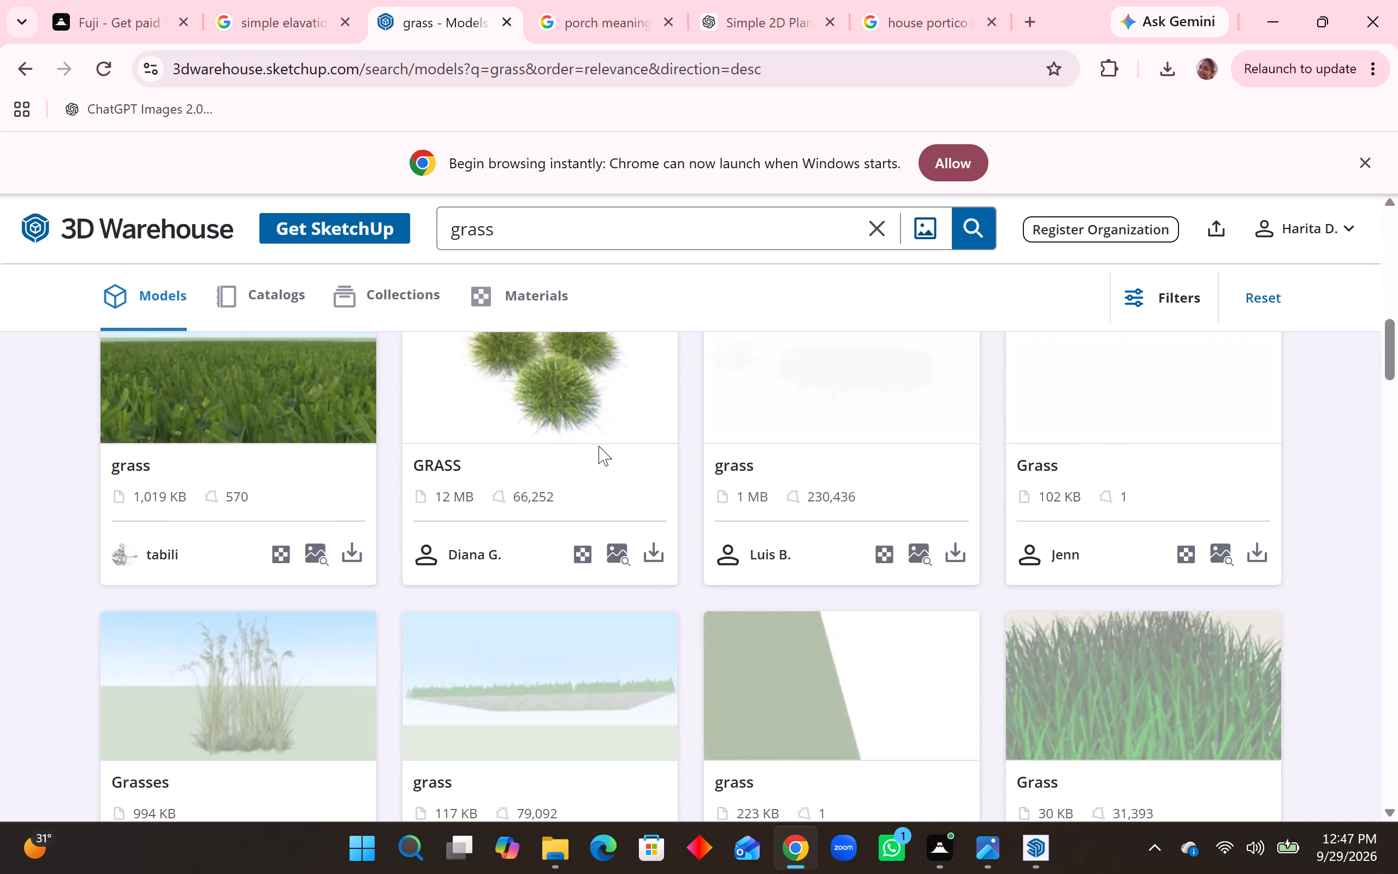
pyautogui.scroll(13, 599, 446)
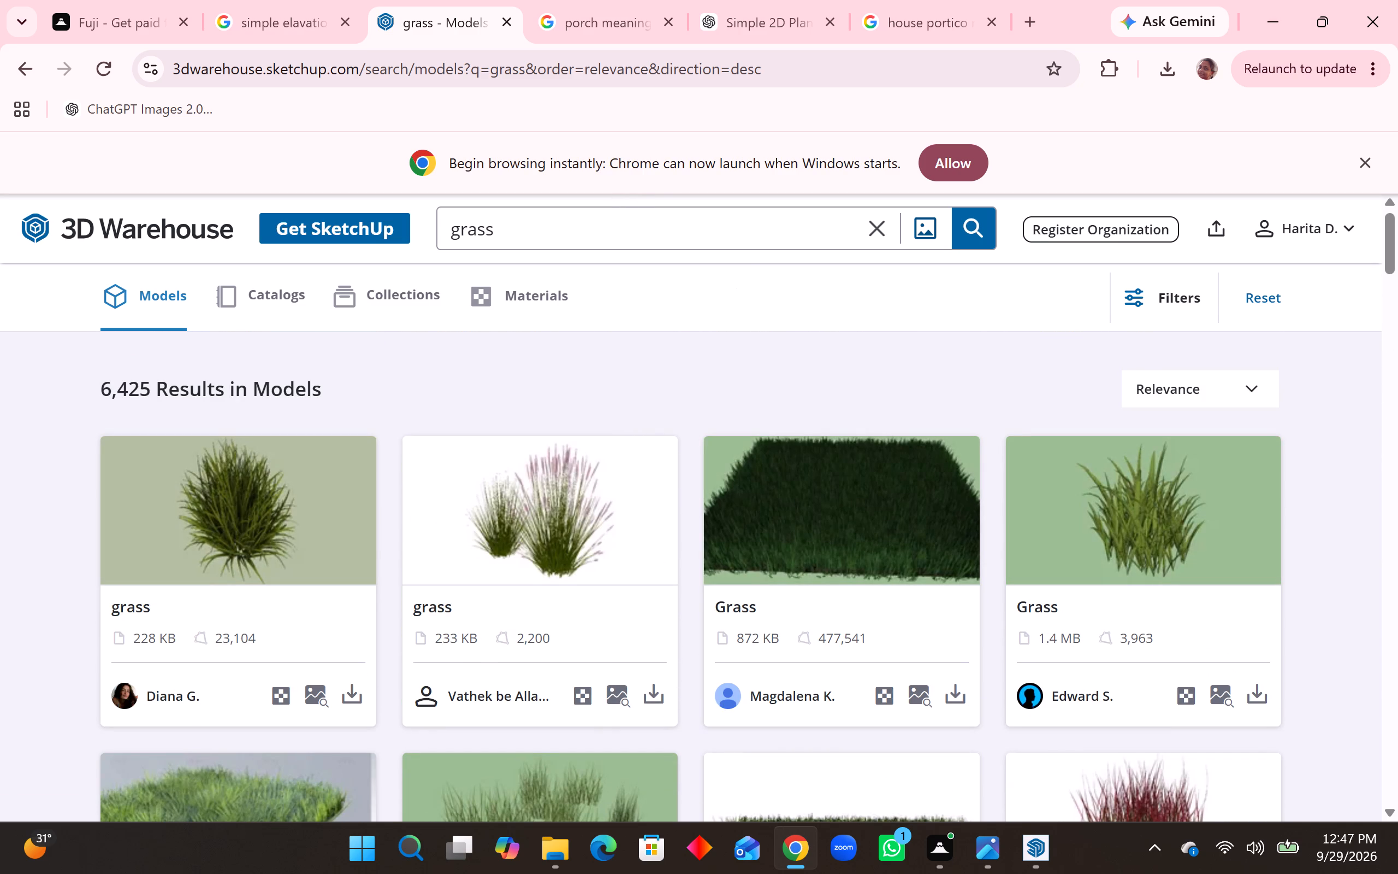
# Refine the 3D Warehouse search to "grass hanging" and look through the models.
pyautogui.click(581, 227)
pyautogui.press('space')
pyautogui.write('hanging')
pyautogui.press('Return')
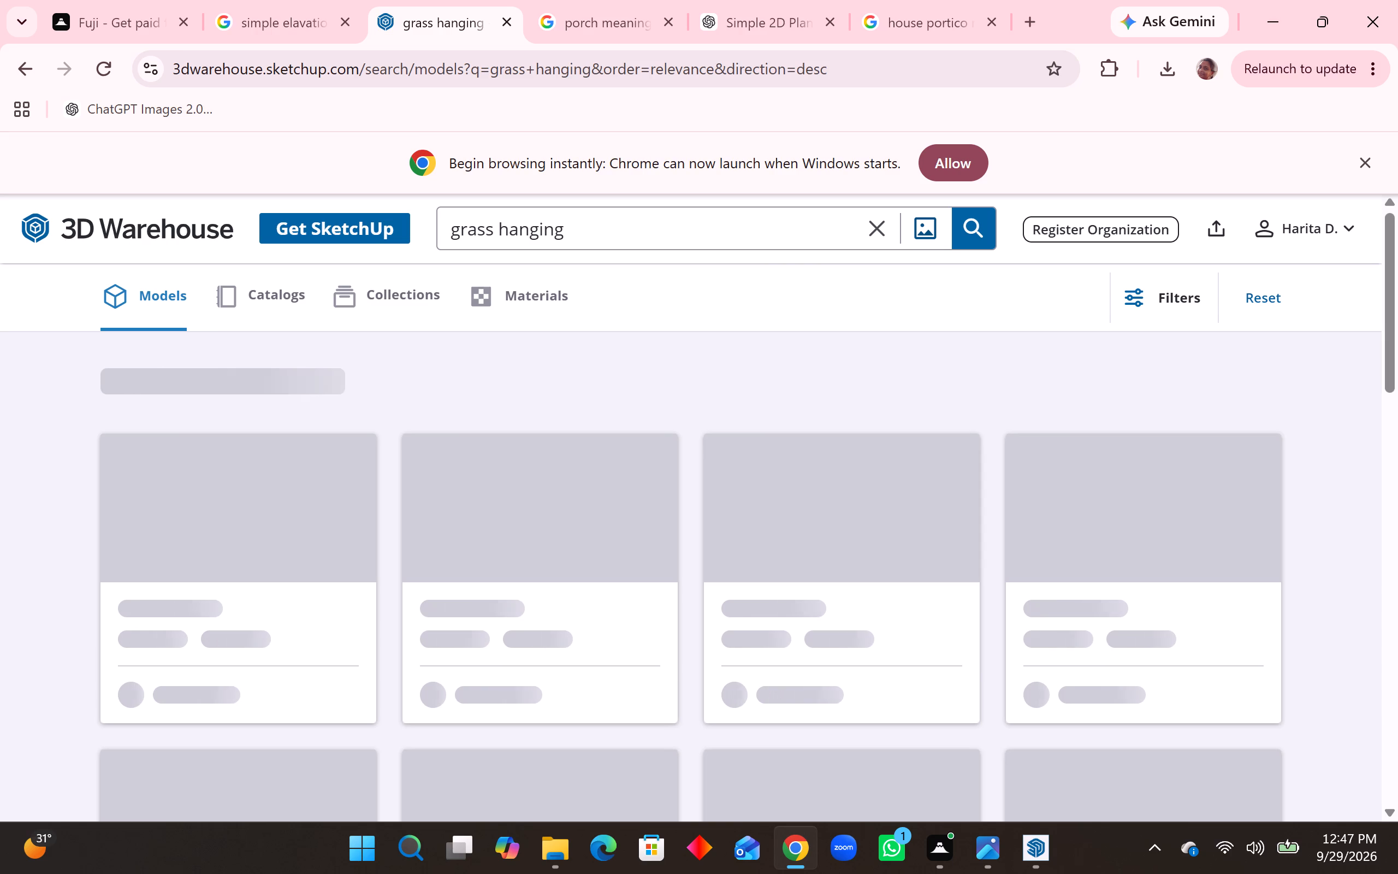
pyautogui.scroll(-2, 582, 630)
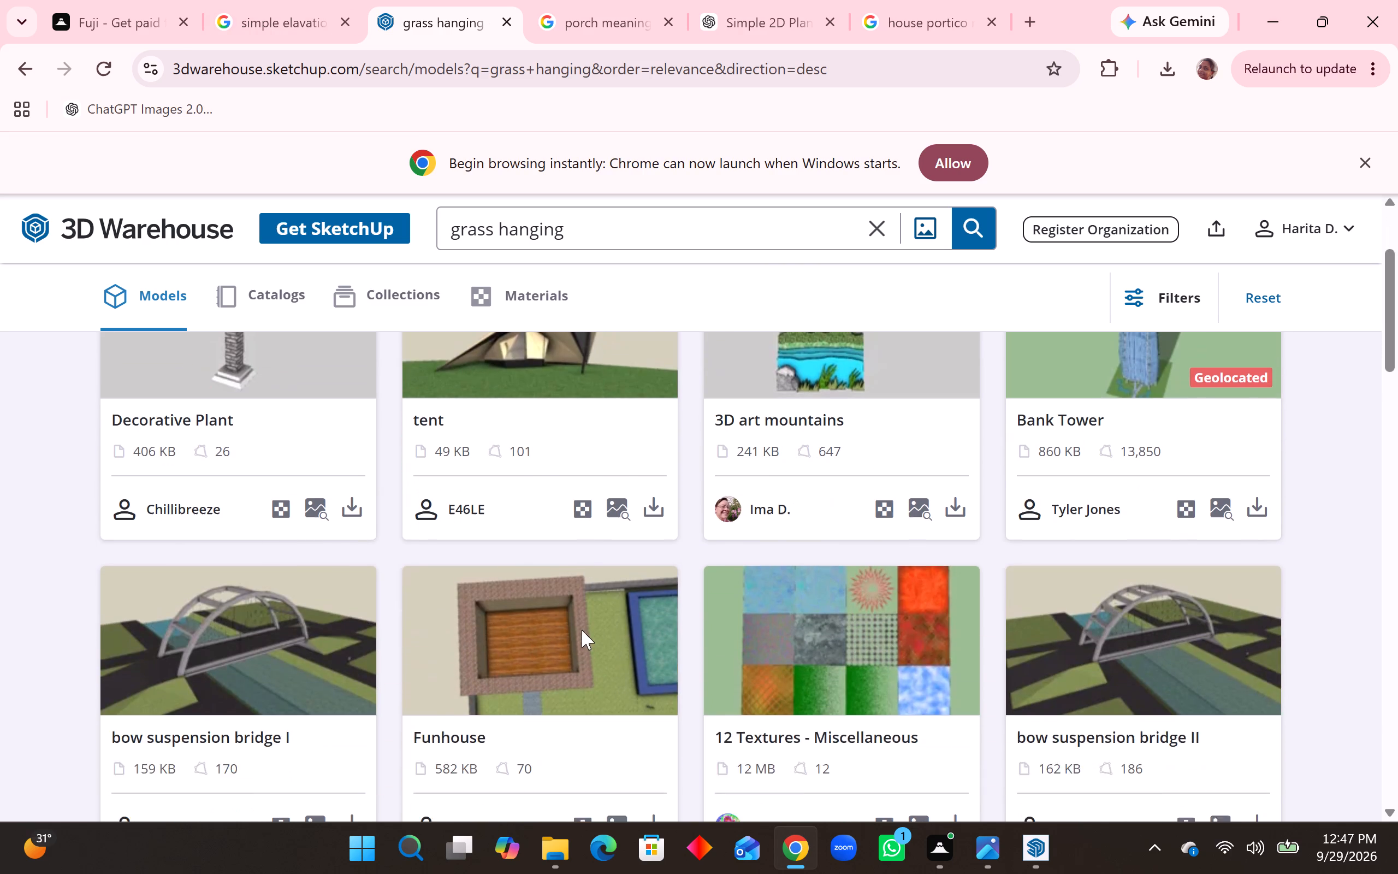
pyautogui.scroll(-10, 582, 630)
# Return to the "grass" results and examine them for a hanging grass model suited to the house.
pyautogui.click(10, 61)
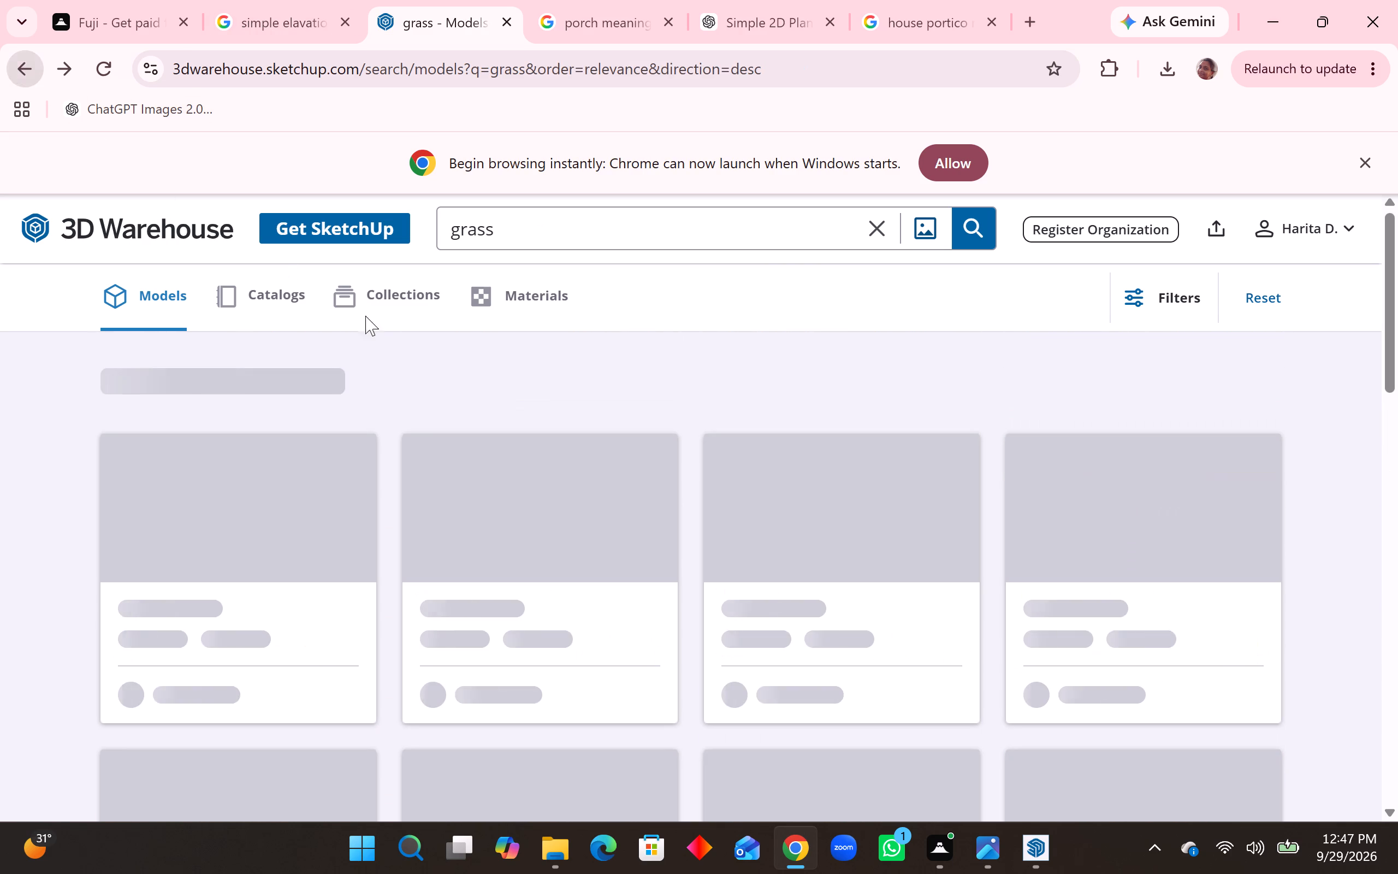
pyautogui.scroll(-3, 805, 539)
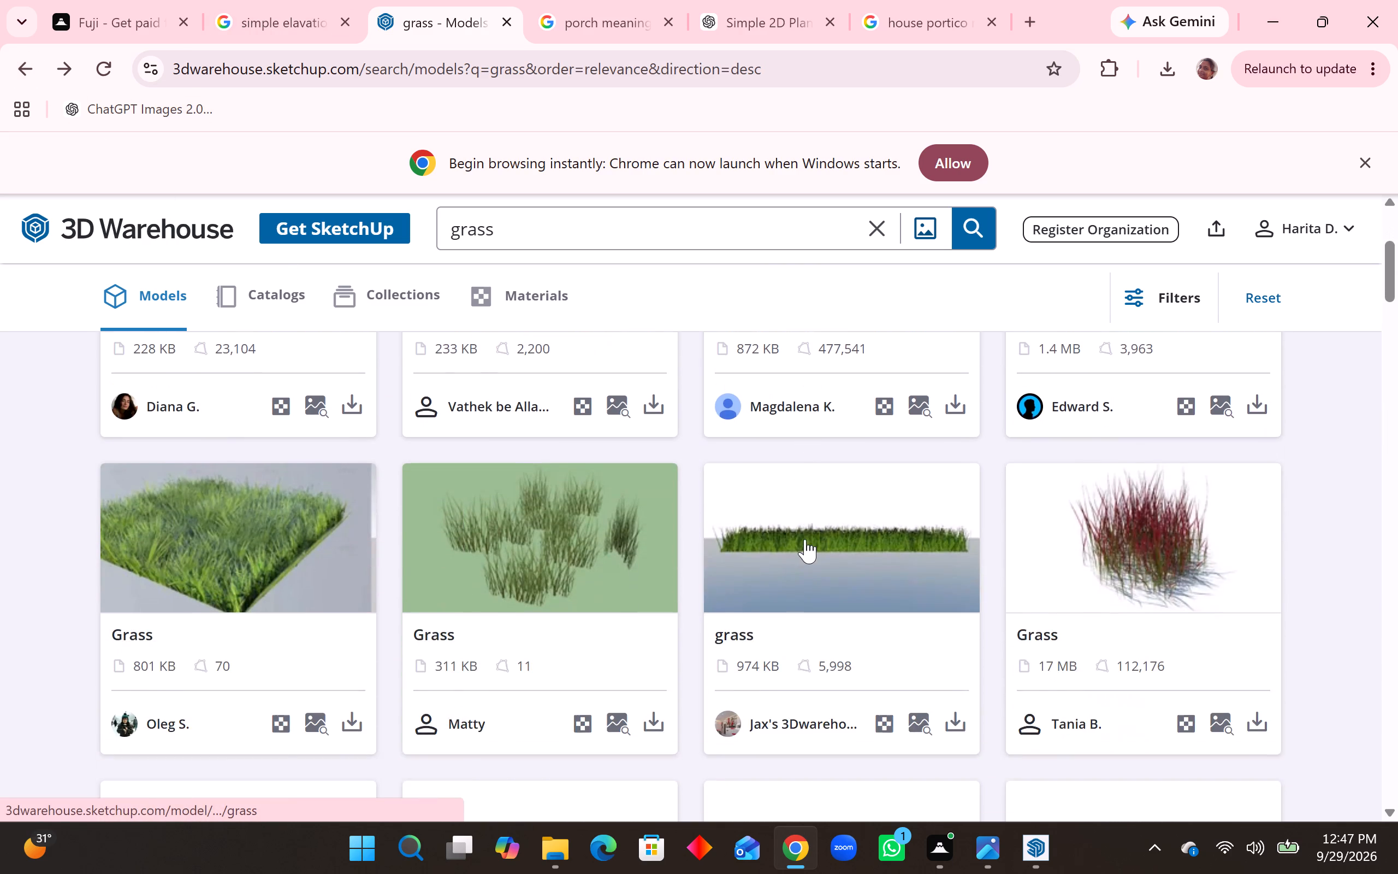
pyautogui.scroll(-6, 805, 540)
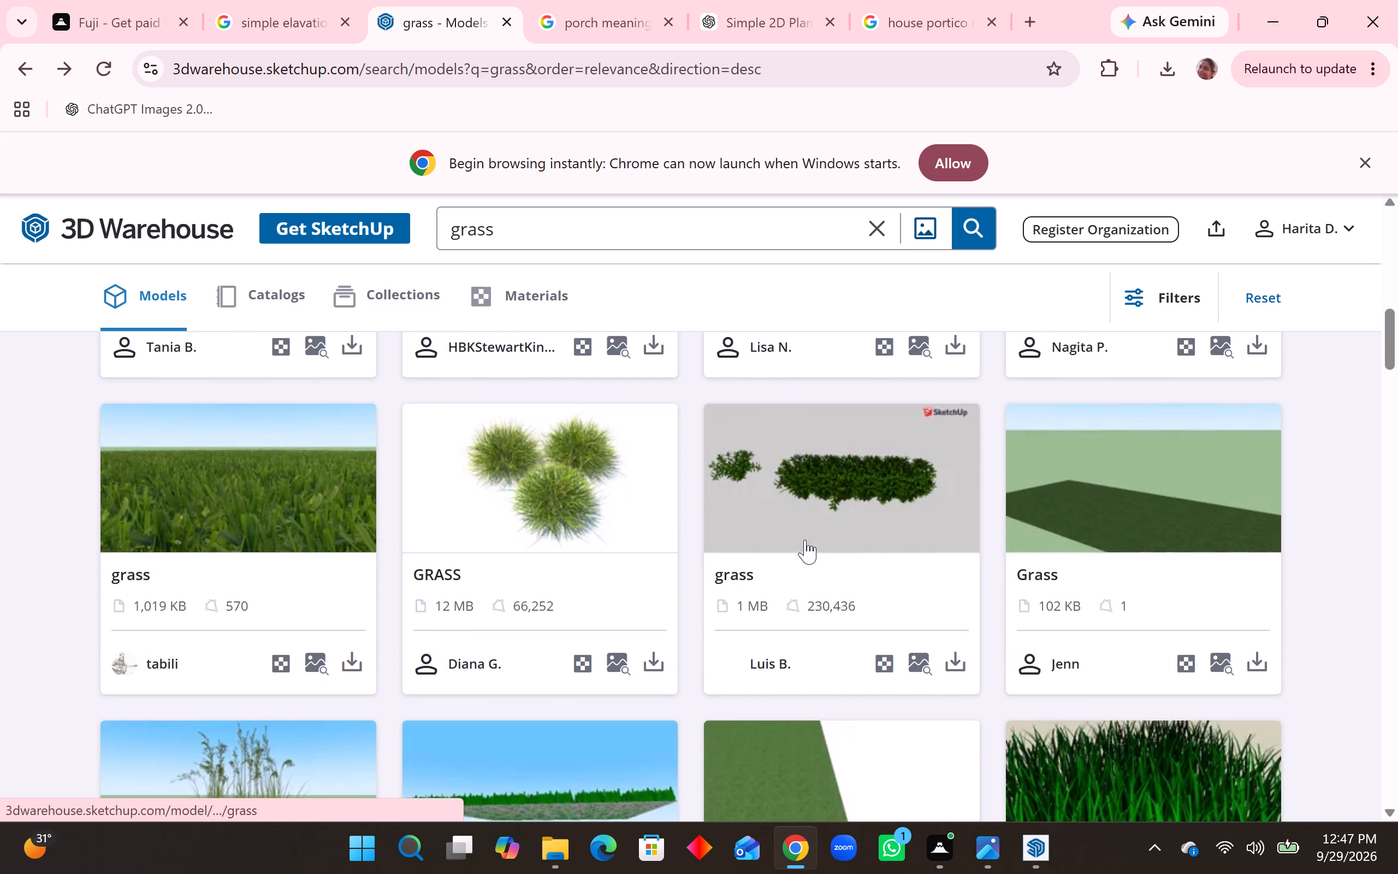
pyautogui.scroll(-2, 805, 540)
pyautogui.scroll(2, 805, 540)
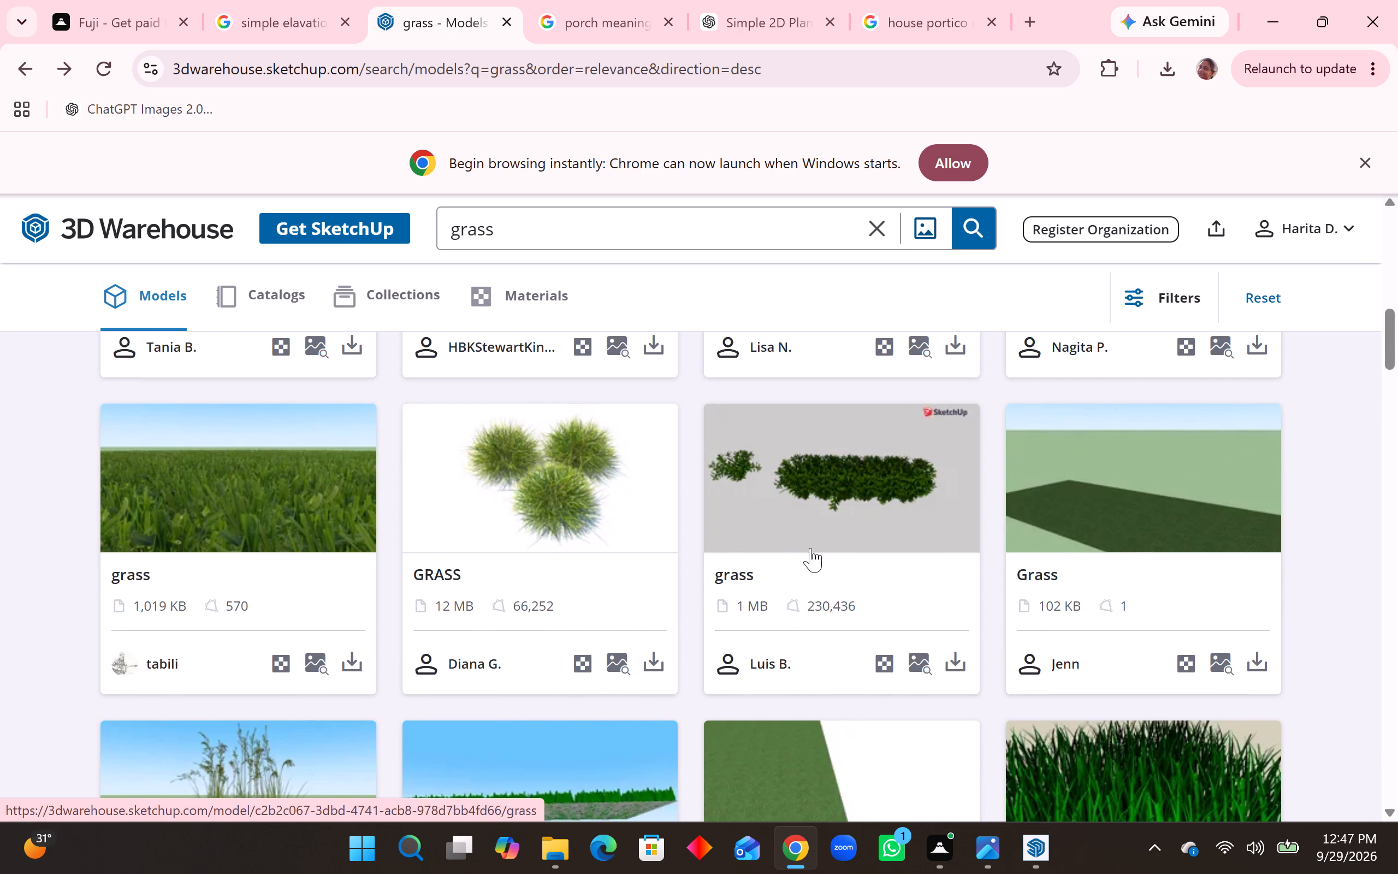
pyautogui.scroll(-8, 810, 548)
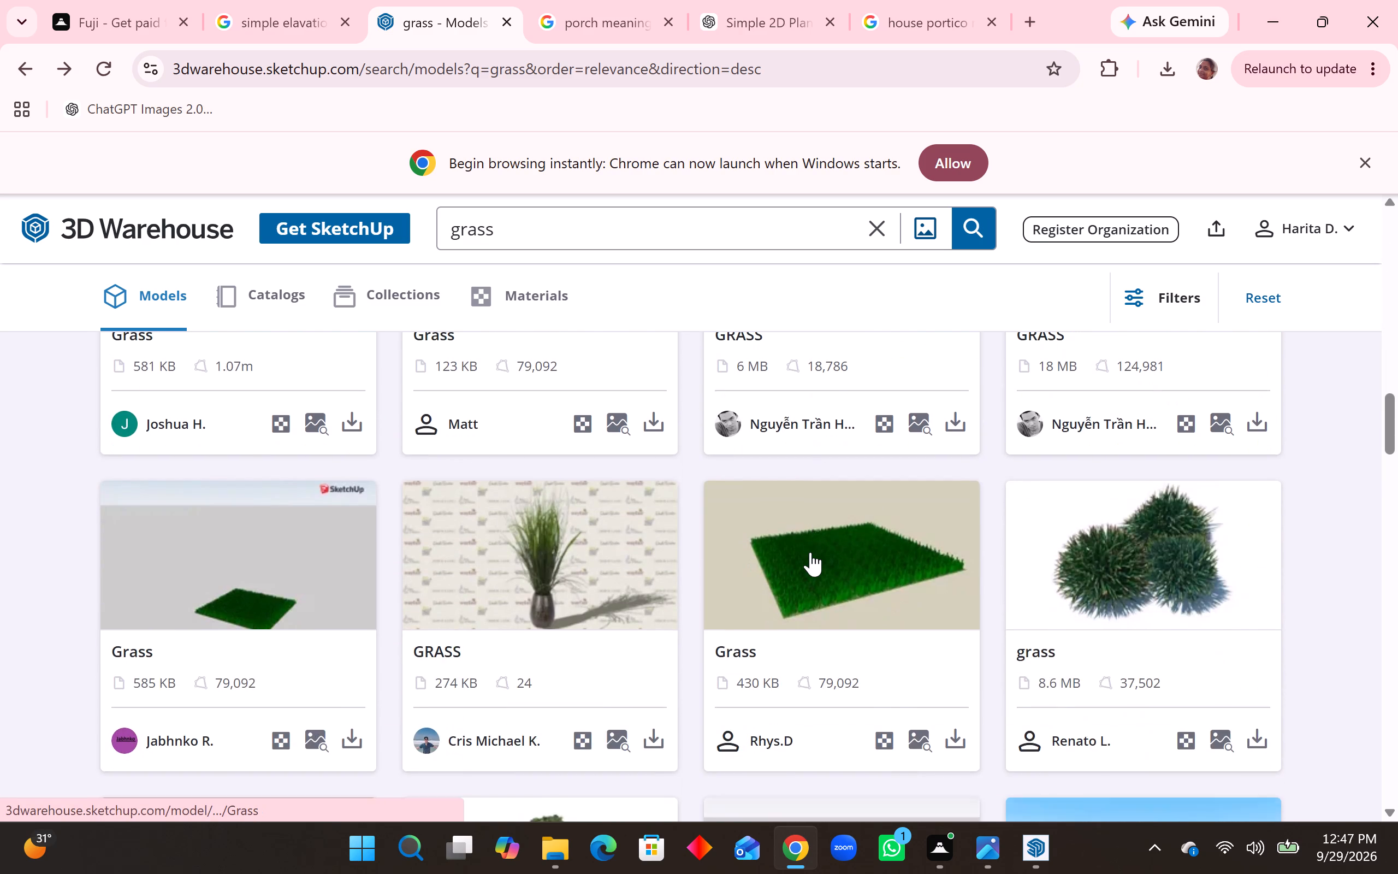
pyautogui.scroll(-8, 810, 555)
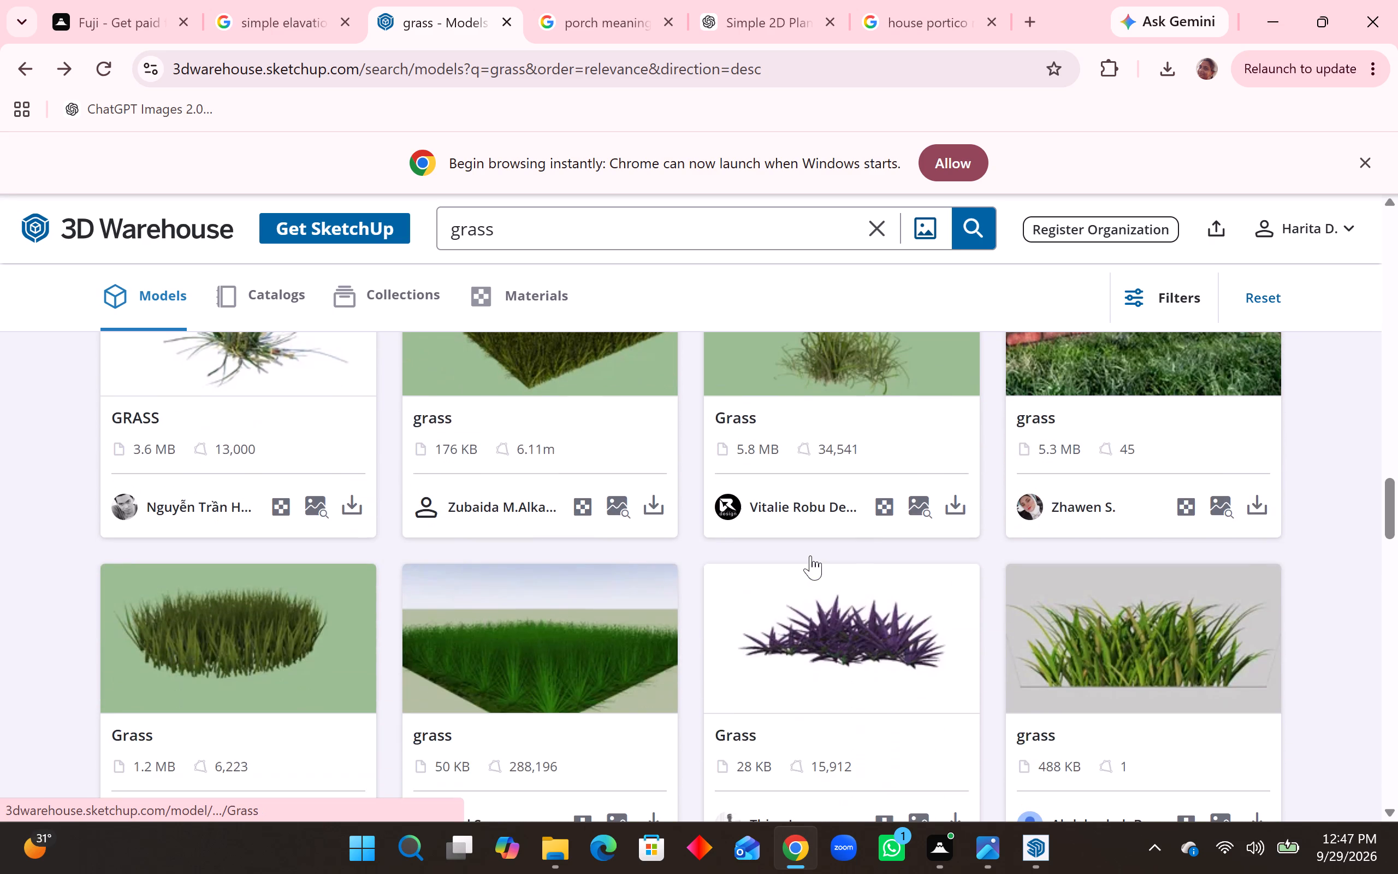
pyautogui.scroll(2, 810, 556)
pyautogui.scroll(-6, 810, 556)
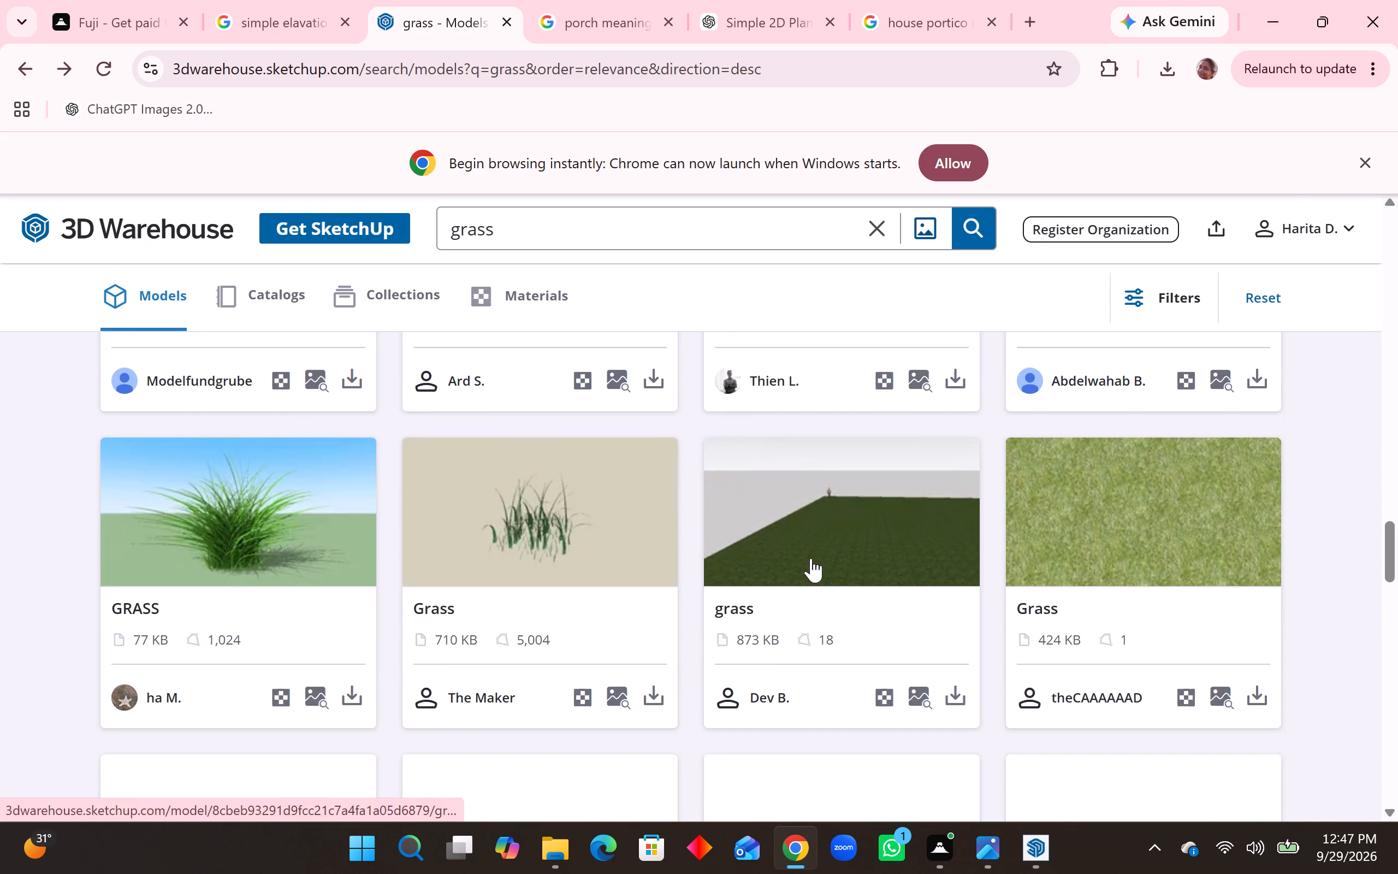
pyautogui.scroll(-6, 811, 558)
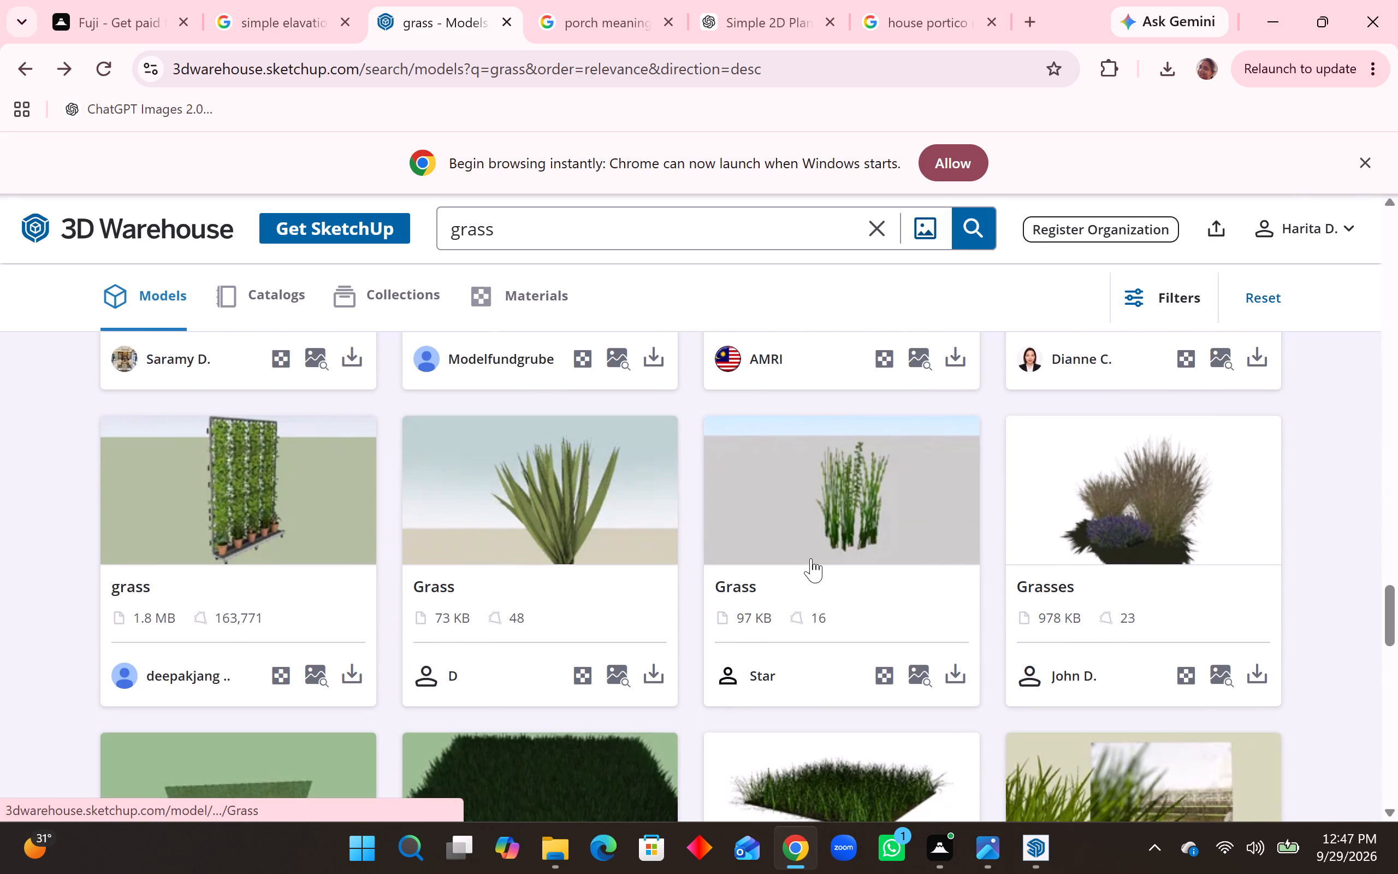
pyautogui.scroll(-6, 811, 558)
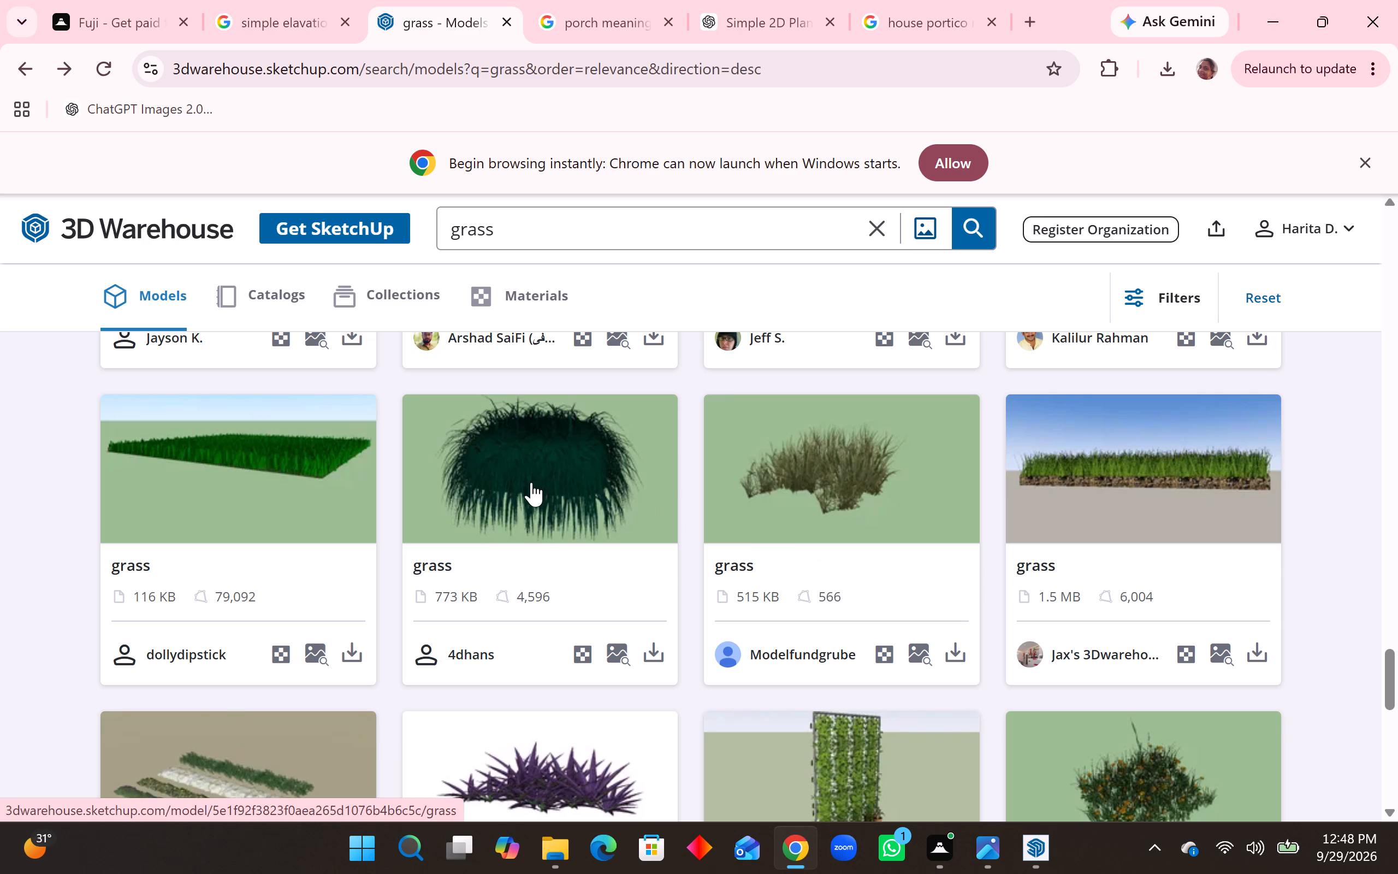
pyautogui.scroll(-2, 560, 526)
pyautogui.scroll(1, 560, 526)
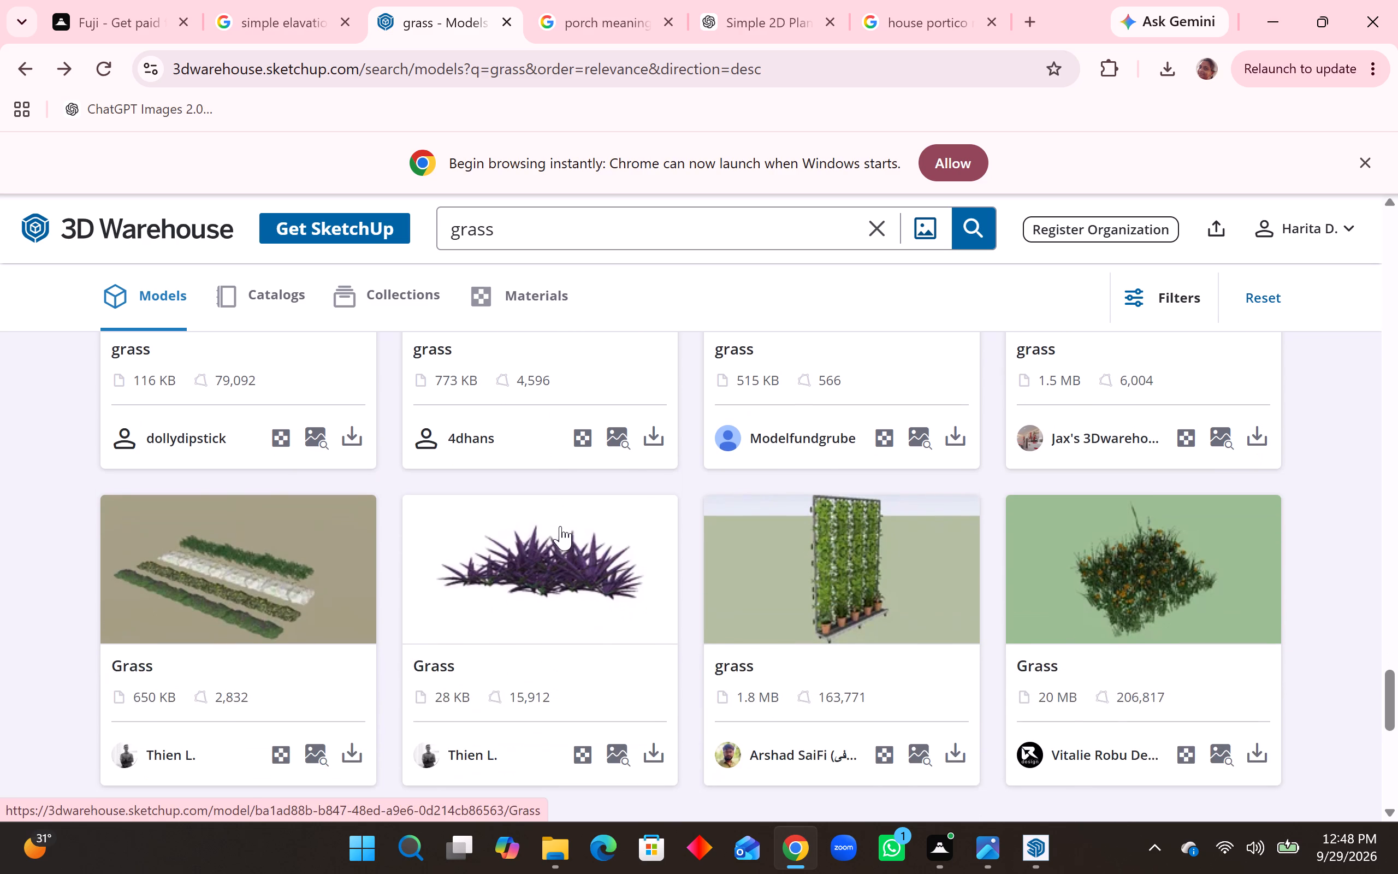
pyautogui.scroll(1, 560, 526)
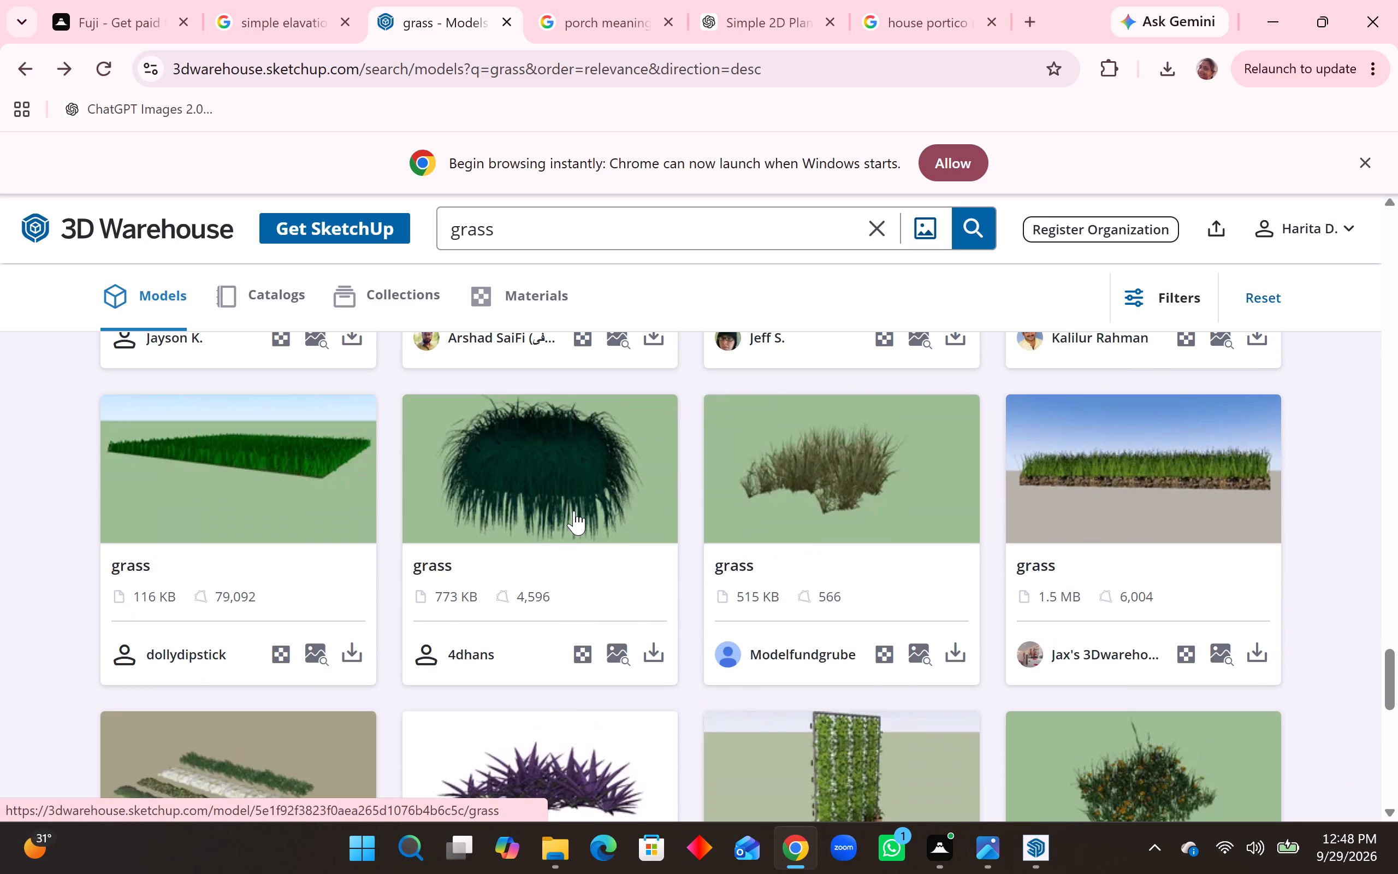
pyautogui.scroll(-4, 574, 511)
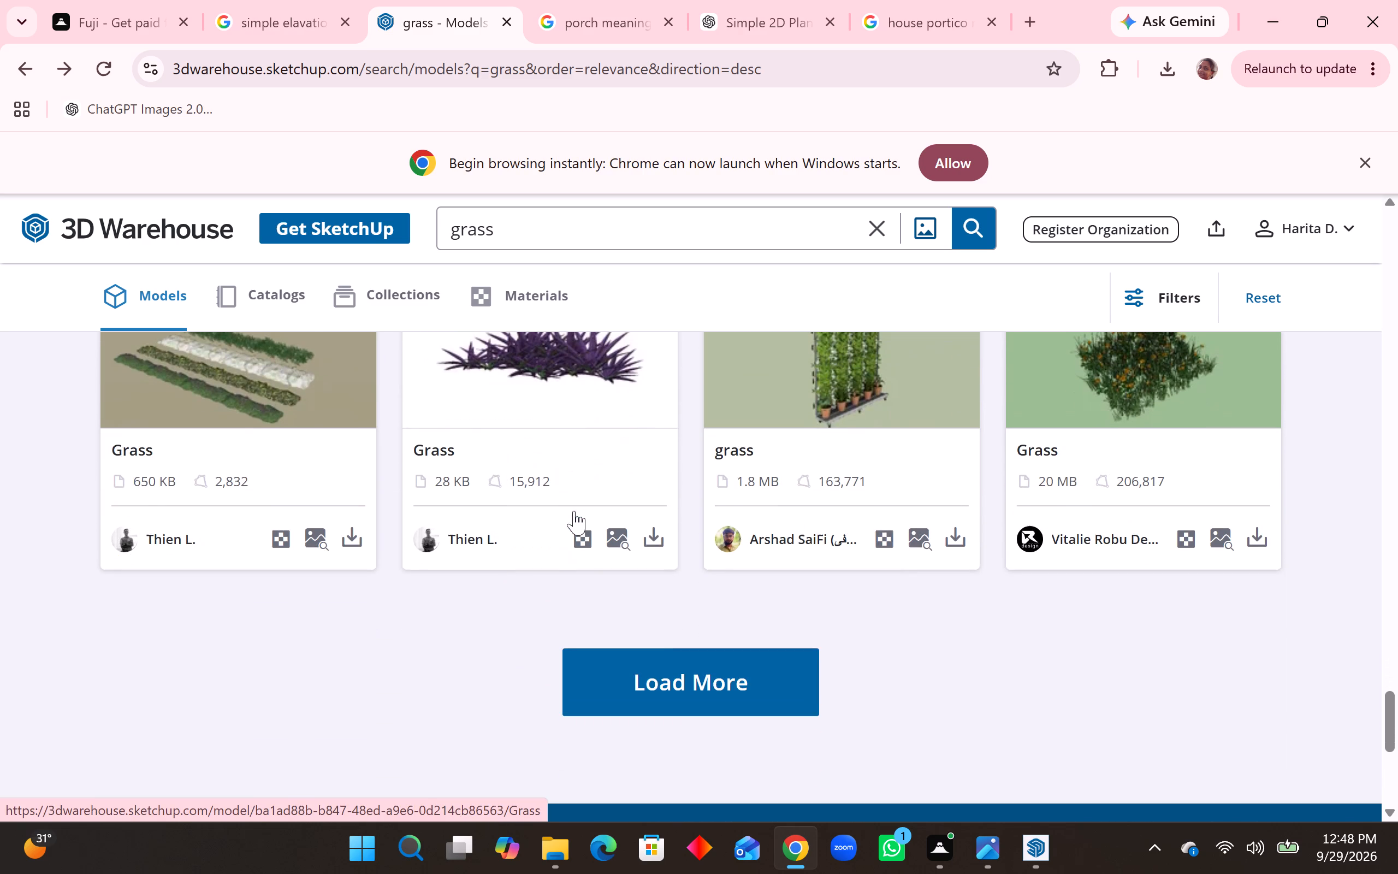
# Try to download the dark green drooping grass model of 773 KB from the "grass" results.
pyautogui.scroll(5, 574, 511)
pyautogui.click(654, 765)
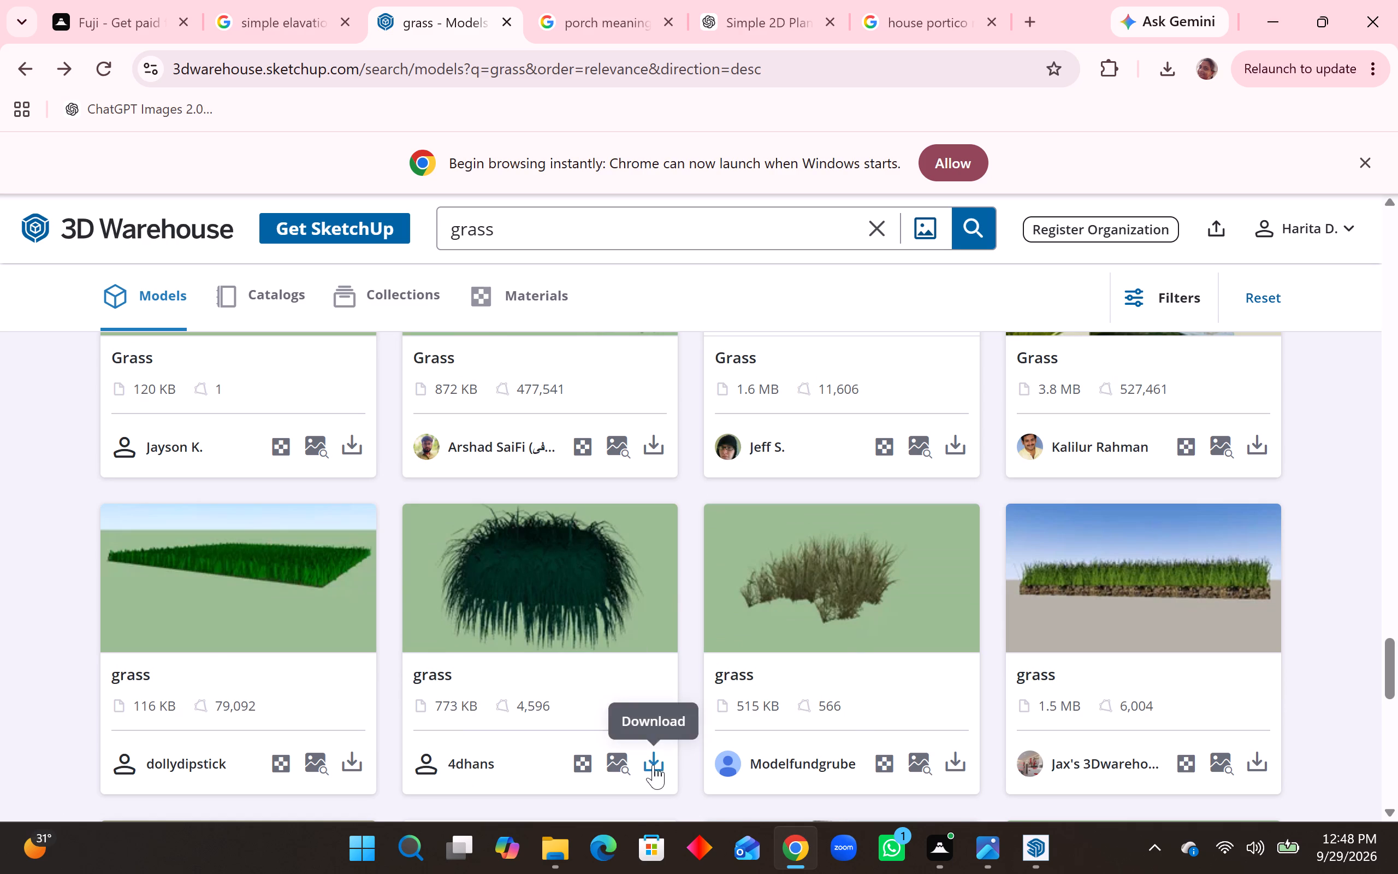
pyautogui.click(688, 598)
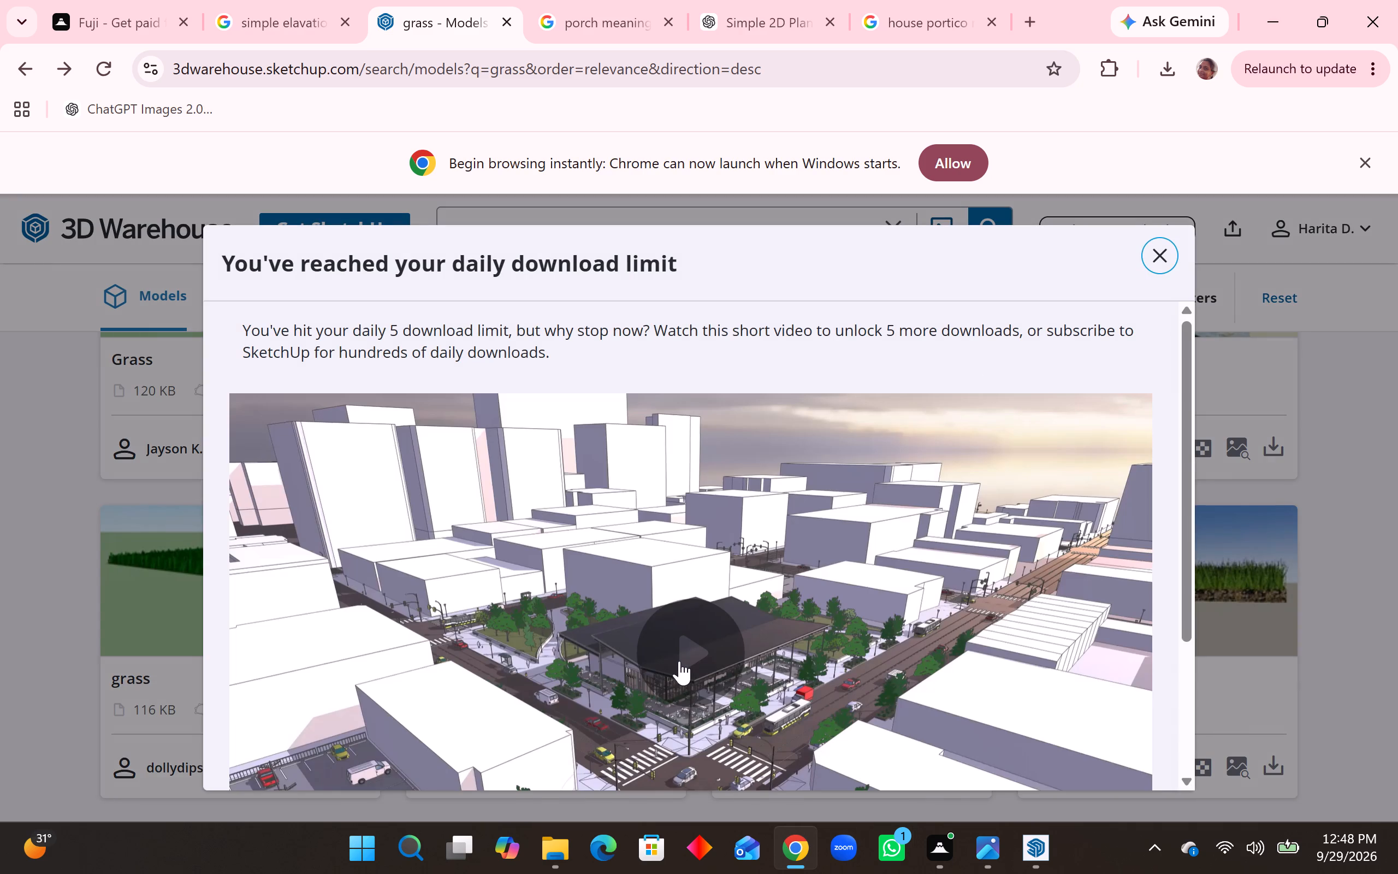
# Start the short SketchUp video that unlocks 5 more downloads and mute its sound.
pyautogui.click(679, 661)
pyautogui.scroll(-3, 925, 571)
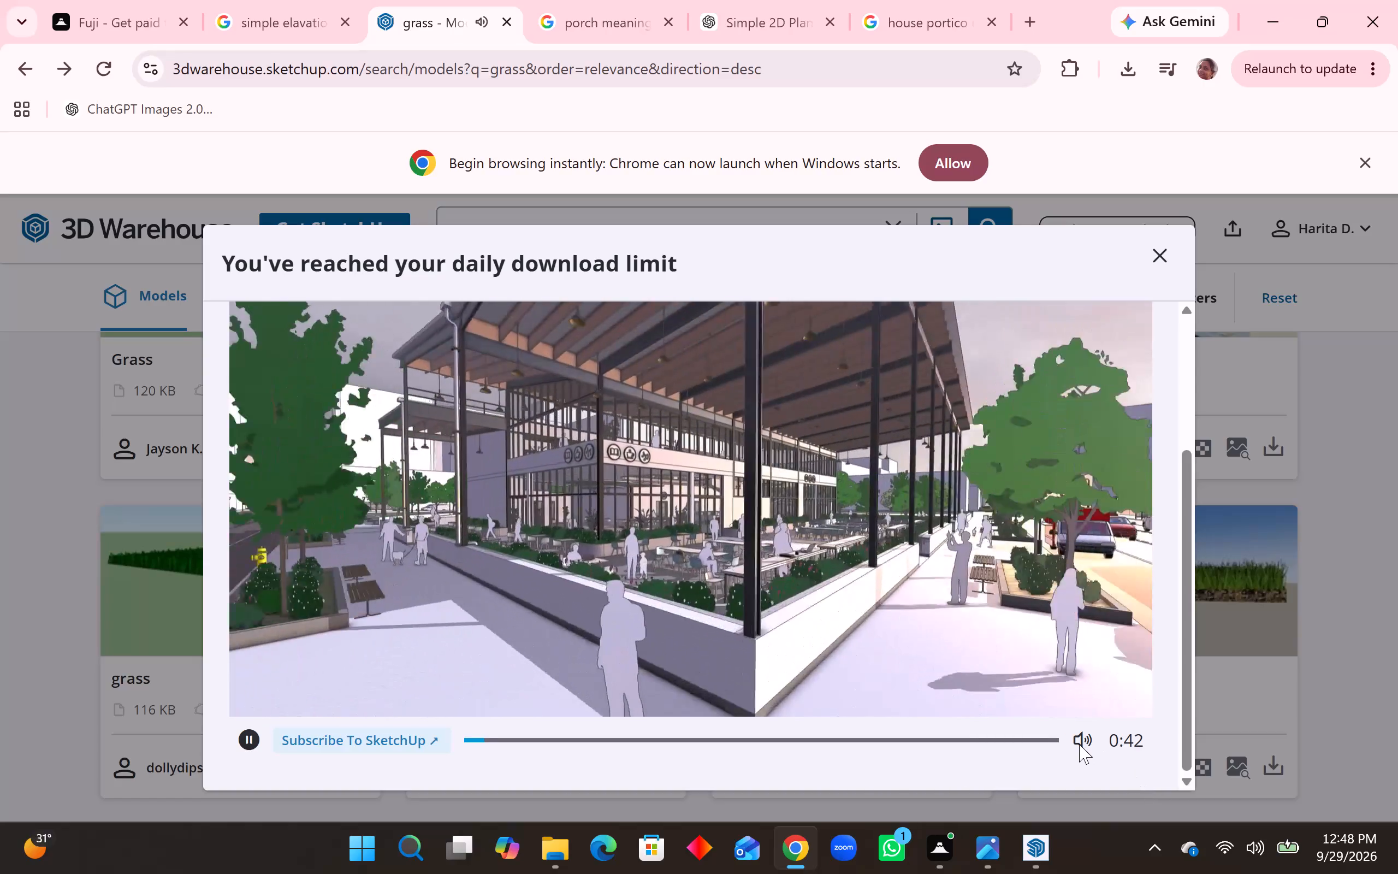
pyautogui.click(1079, 744)
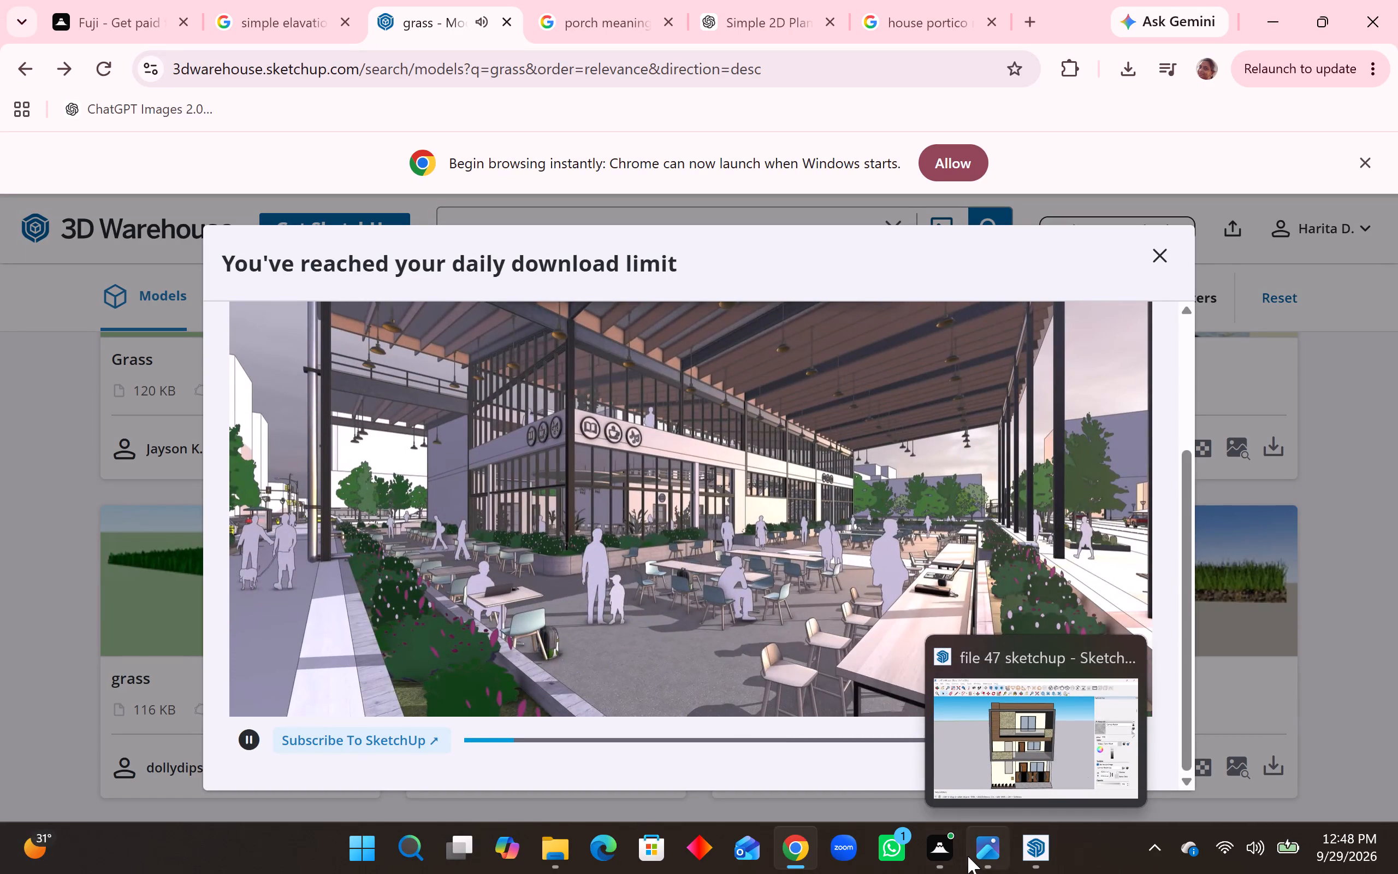
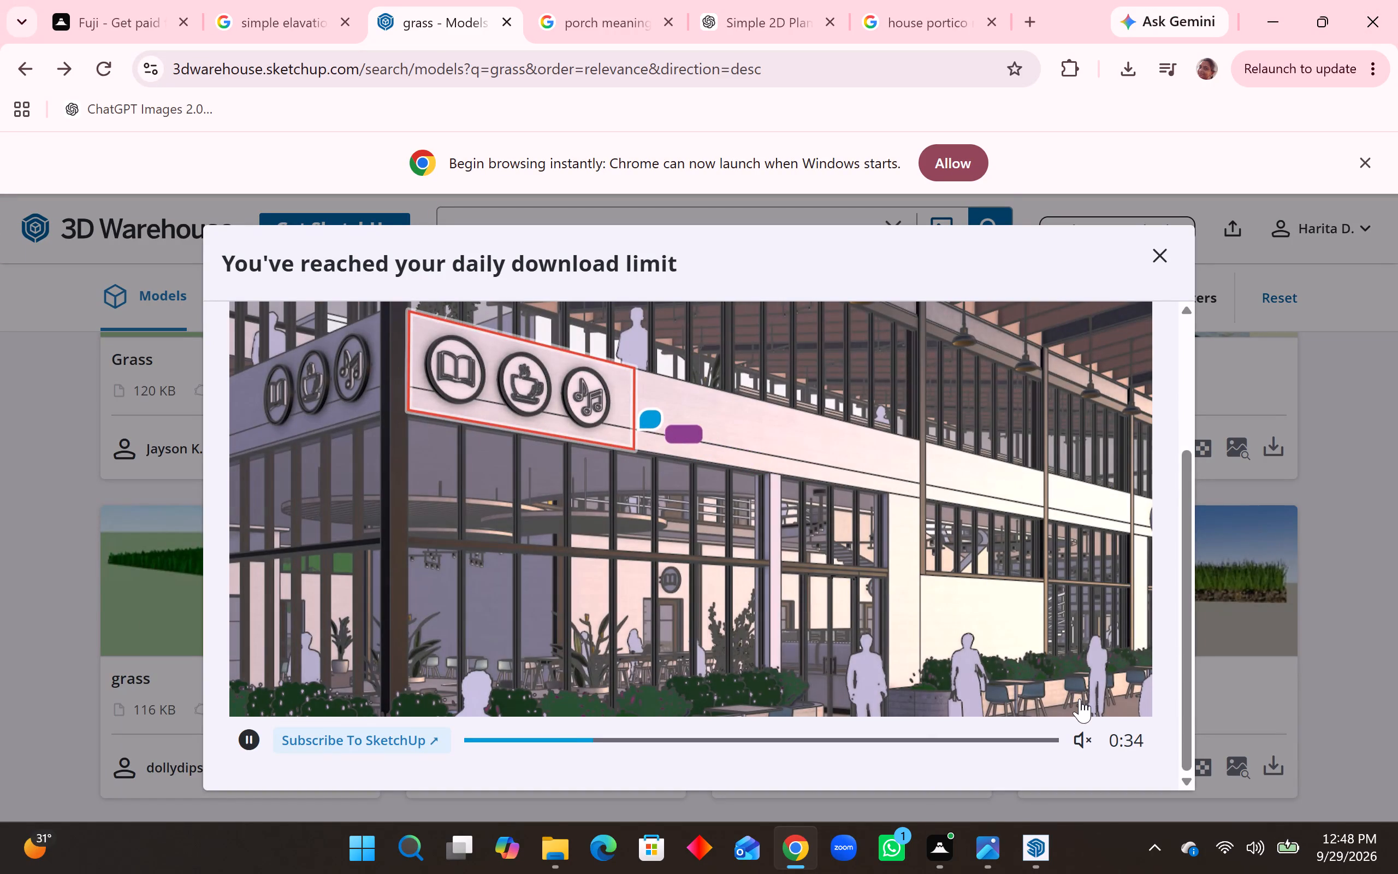
# Decline the subscription offer and download the dark green drooping 773 KB grass model.
pyautogui.click(1076, 683)
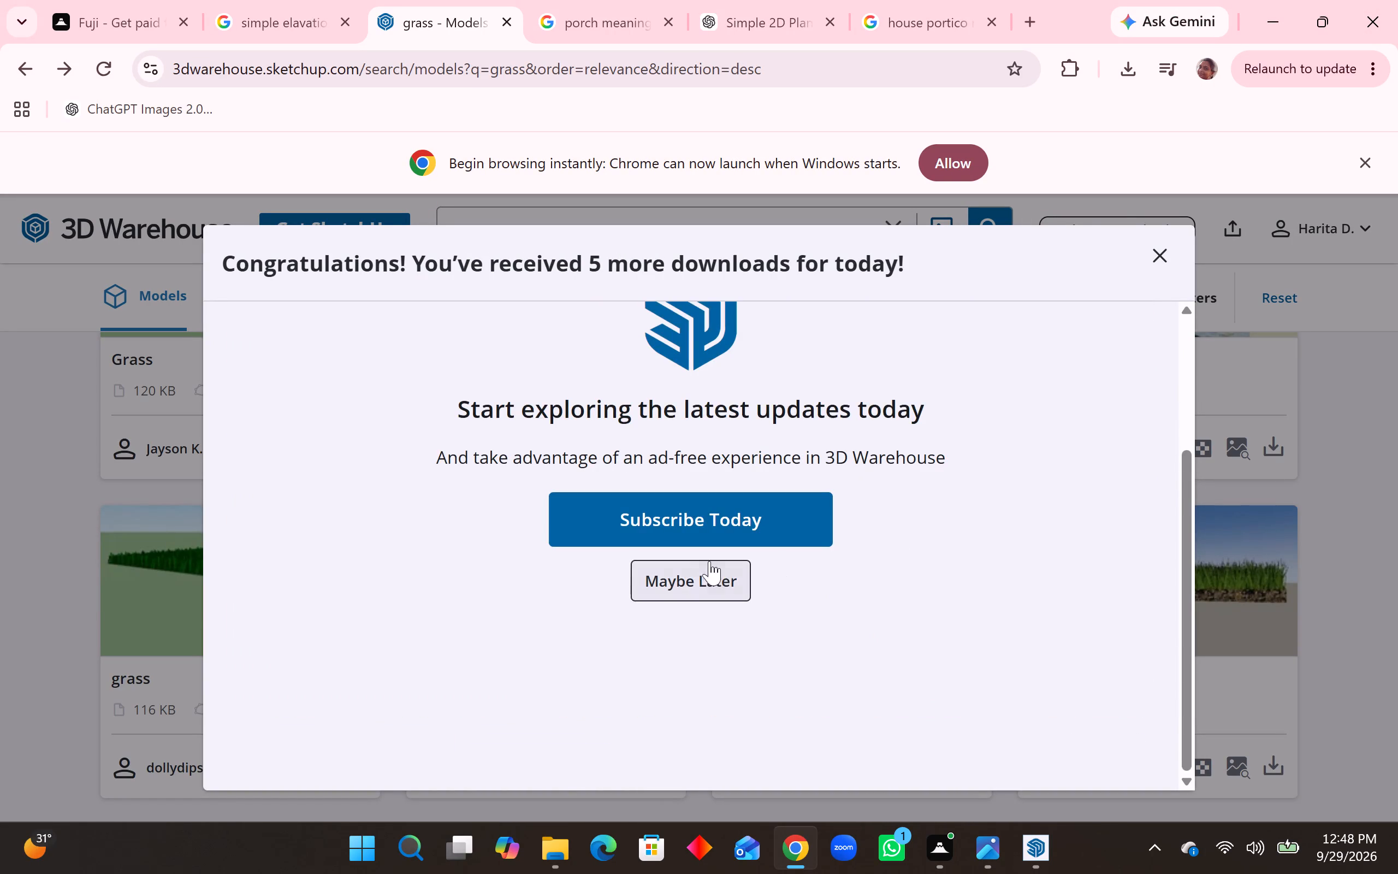
pyautogui.click(687, 578)
pyautogui.click(647, 762)
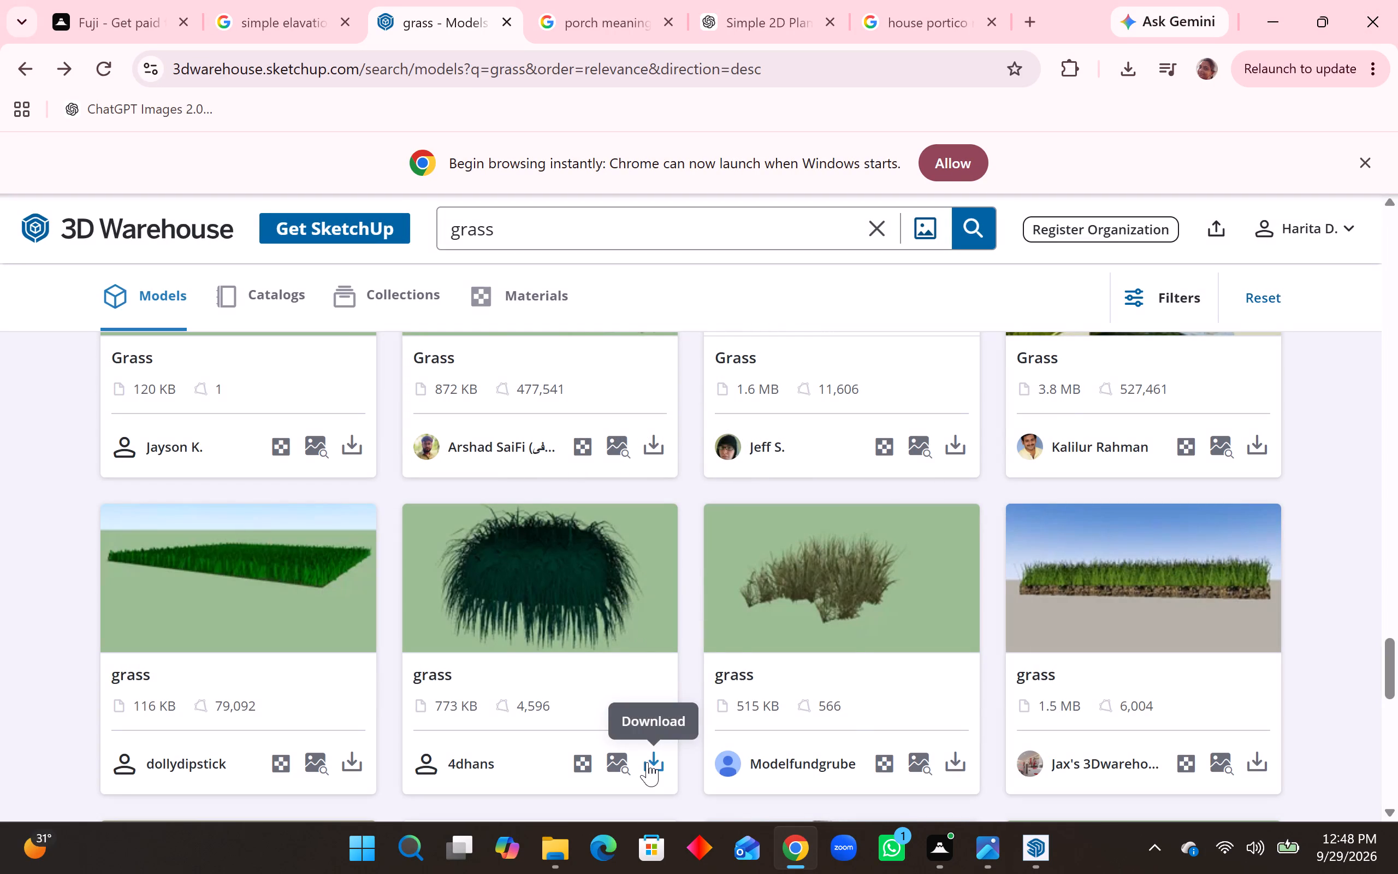
pyautogui.click(706, 575)
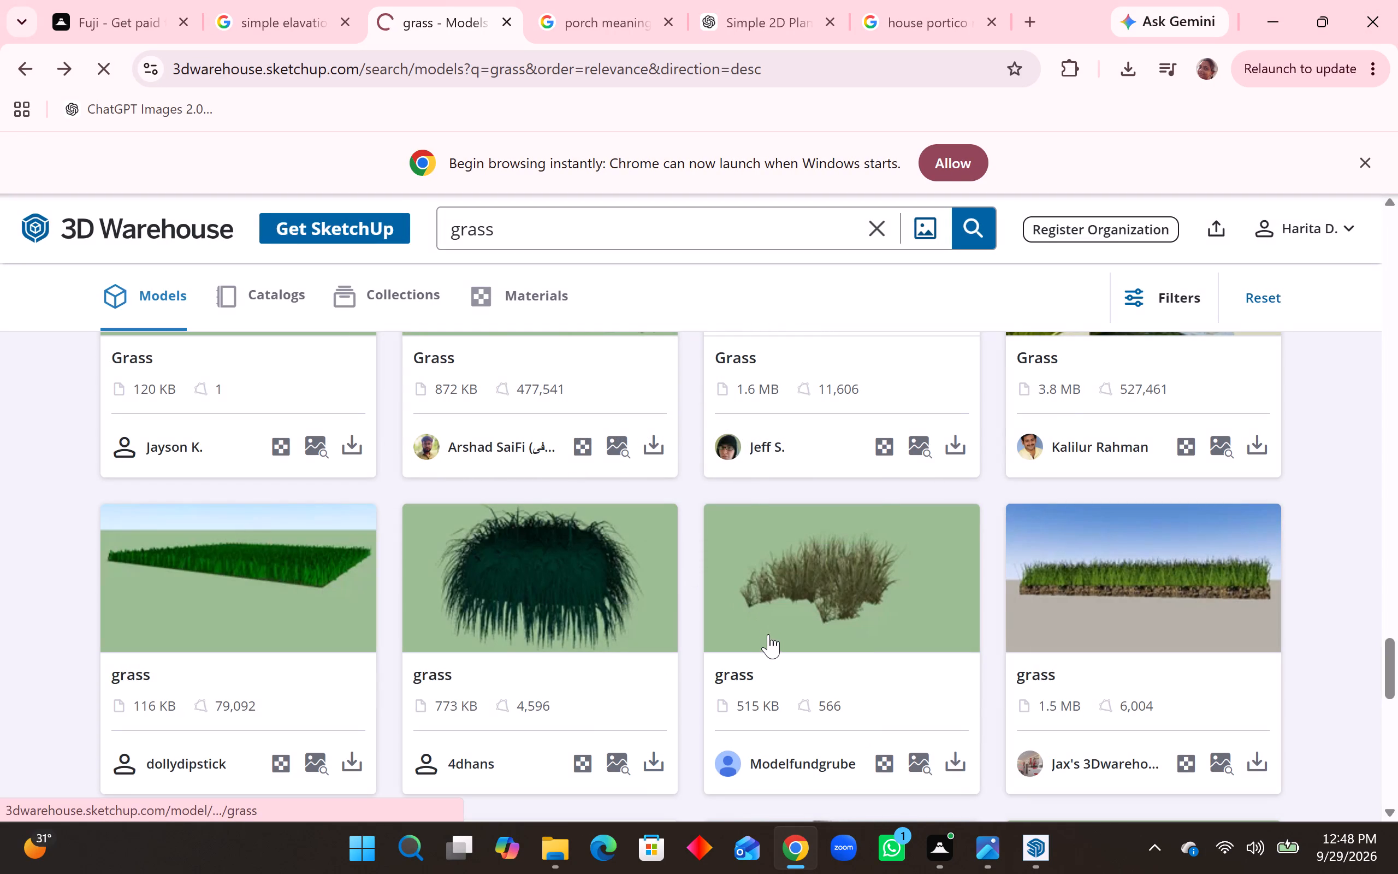
# Switch to SketchUp and close the import window left open there.
pyautogui.click(1037, 846)
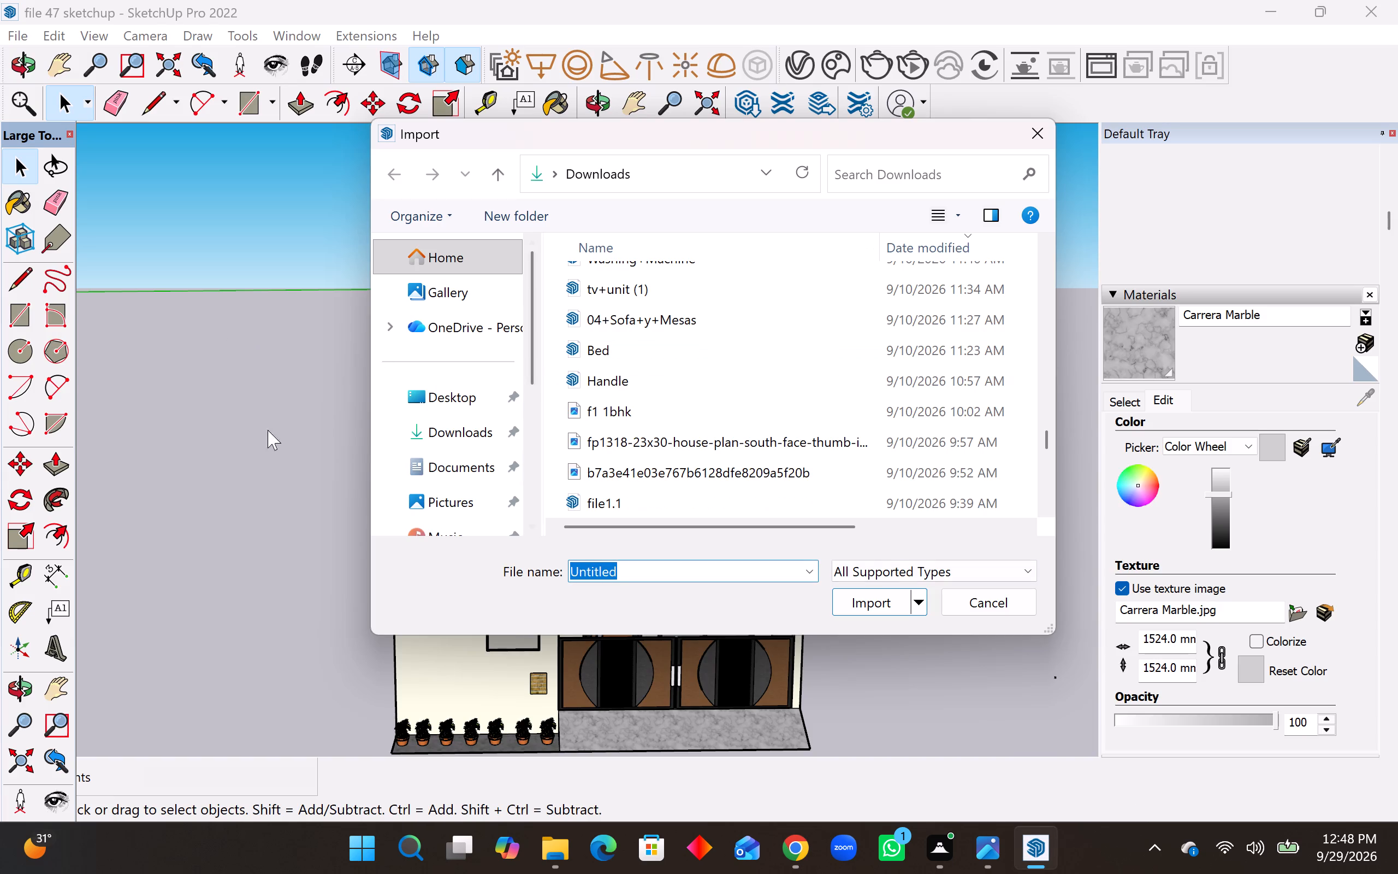
pyautogui.scroll(20, 721, 433)
pyautogui.scroll(3, 721, 433)
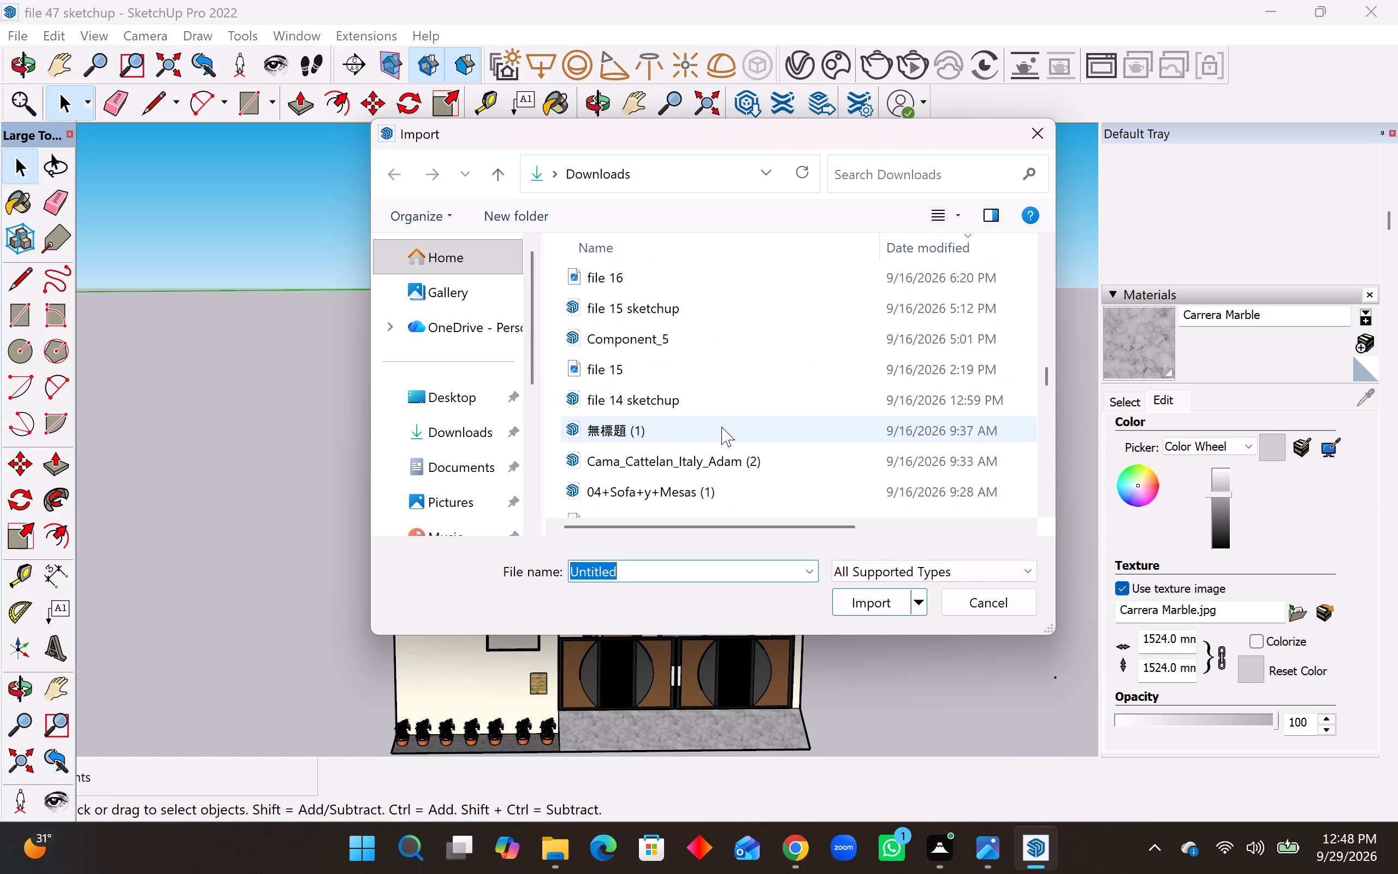
pyautogui.scroll(13, 721, 427)
pyautogui.moveTo(1047, 329); pyautogui.dragTo(1055, 232)
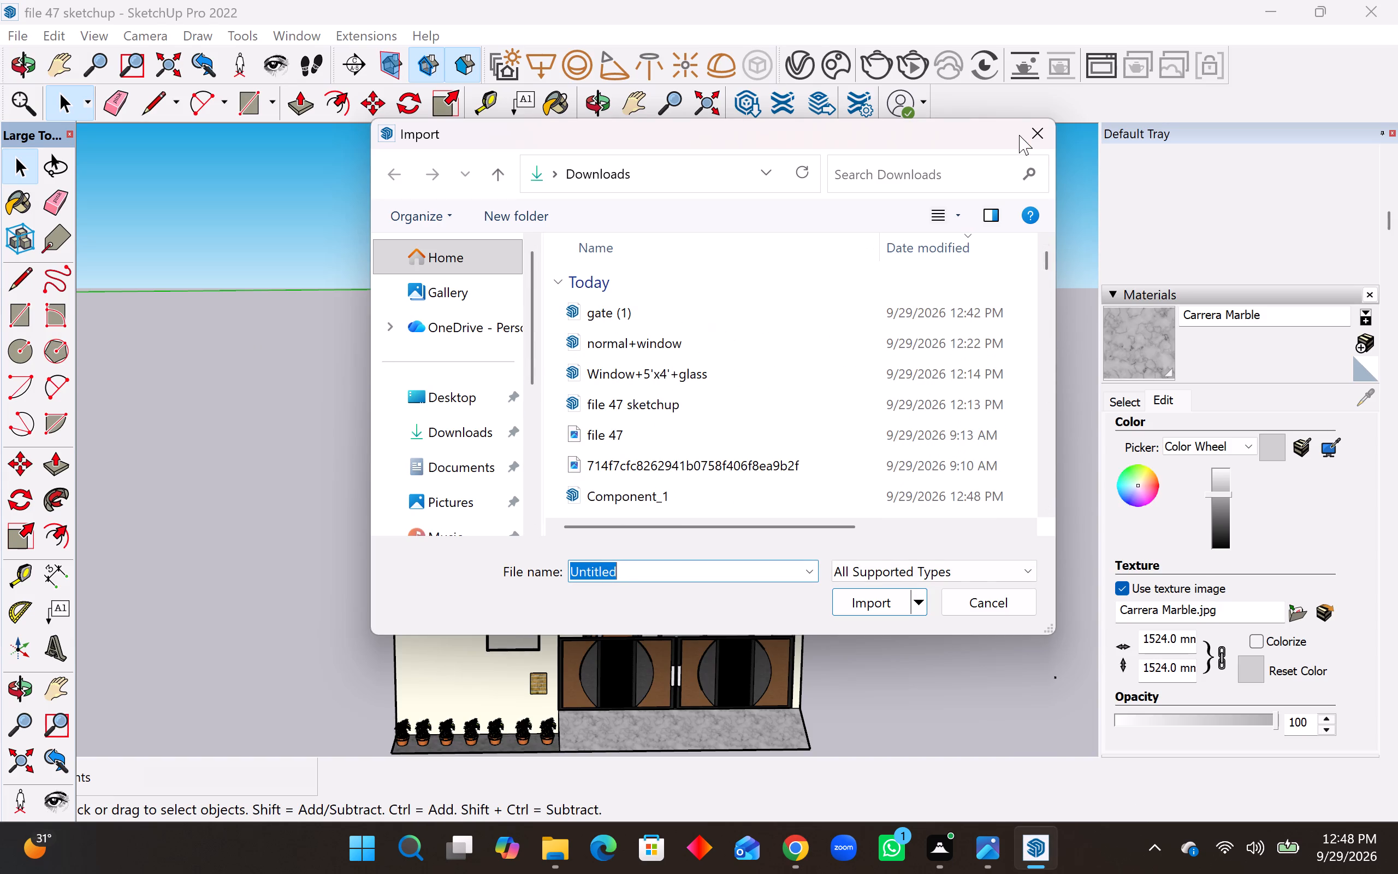
pyautogui.click(1032, 129)
# Import the downloaded Component_1 grass model and place it on the stone parapet of the top-floor balcony.
pyautogui.click(20, 34)
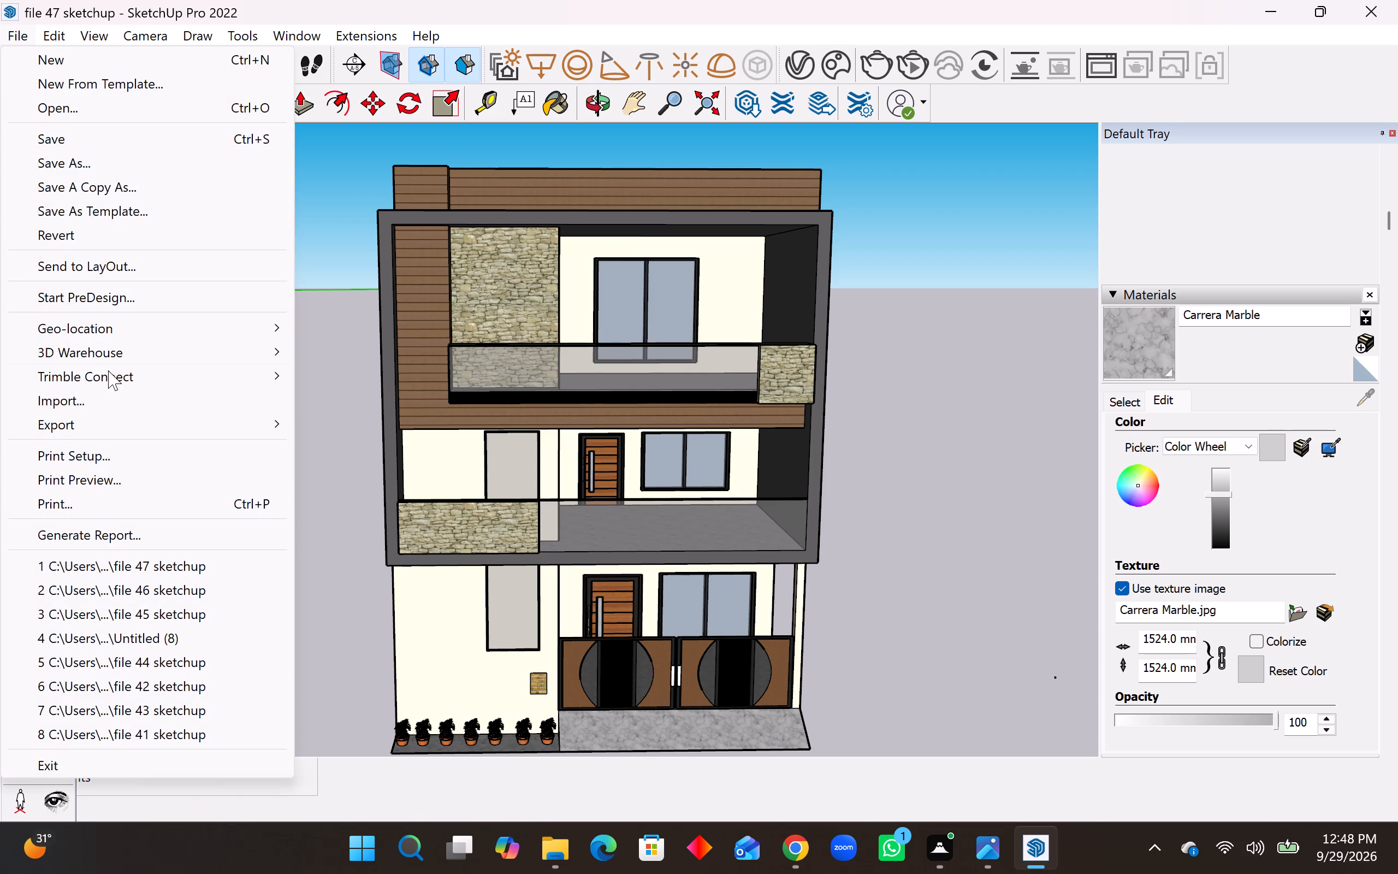
pyautogui.click(115, 403)
pyautogui.click(640, 319)
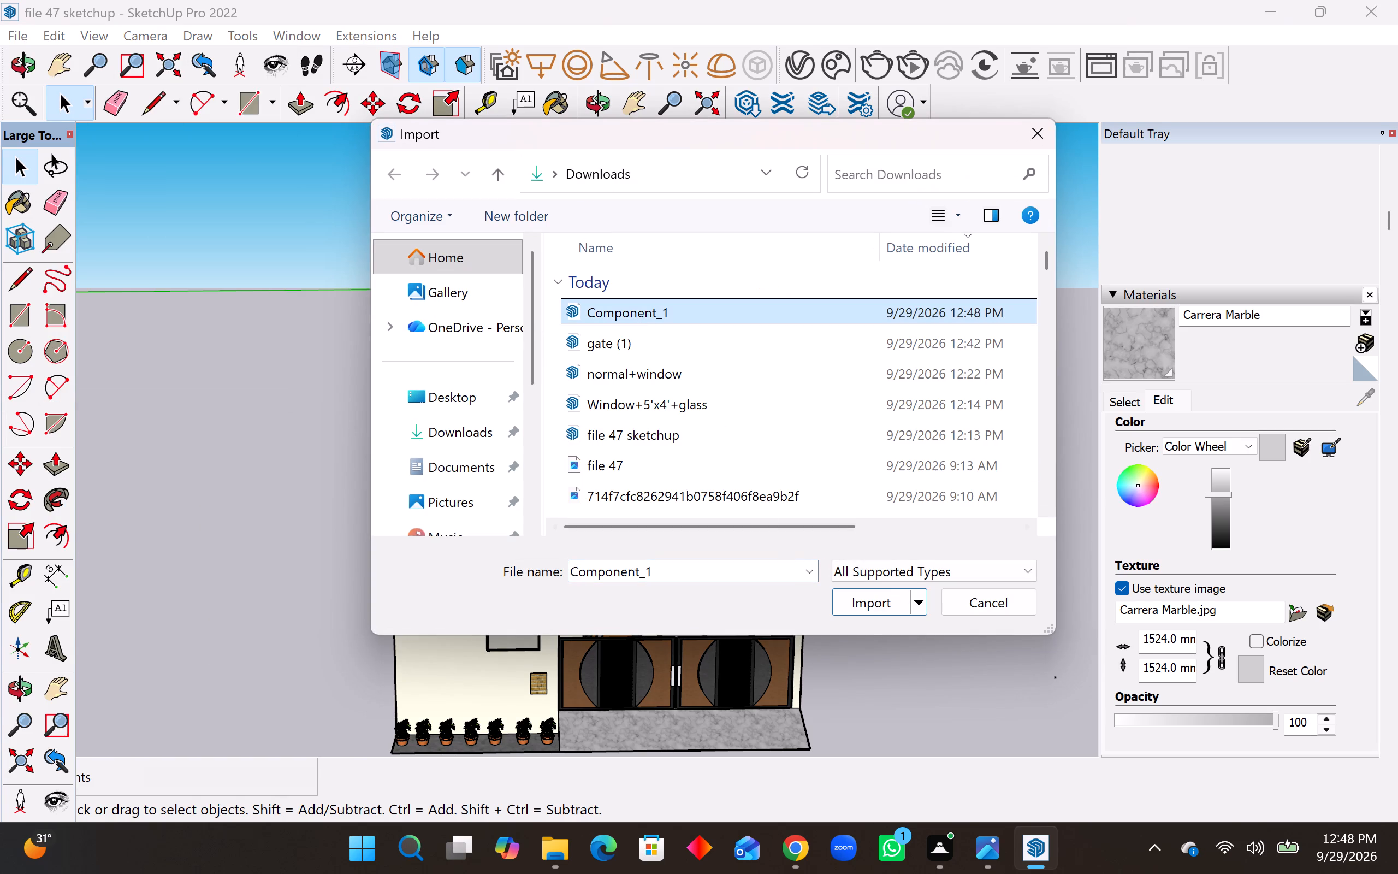
pyautogui.click(863, 603)
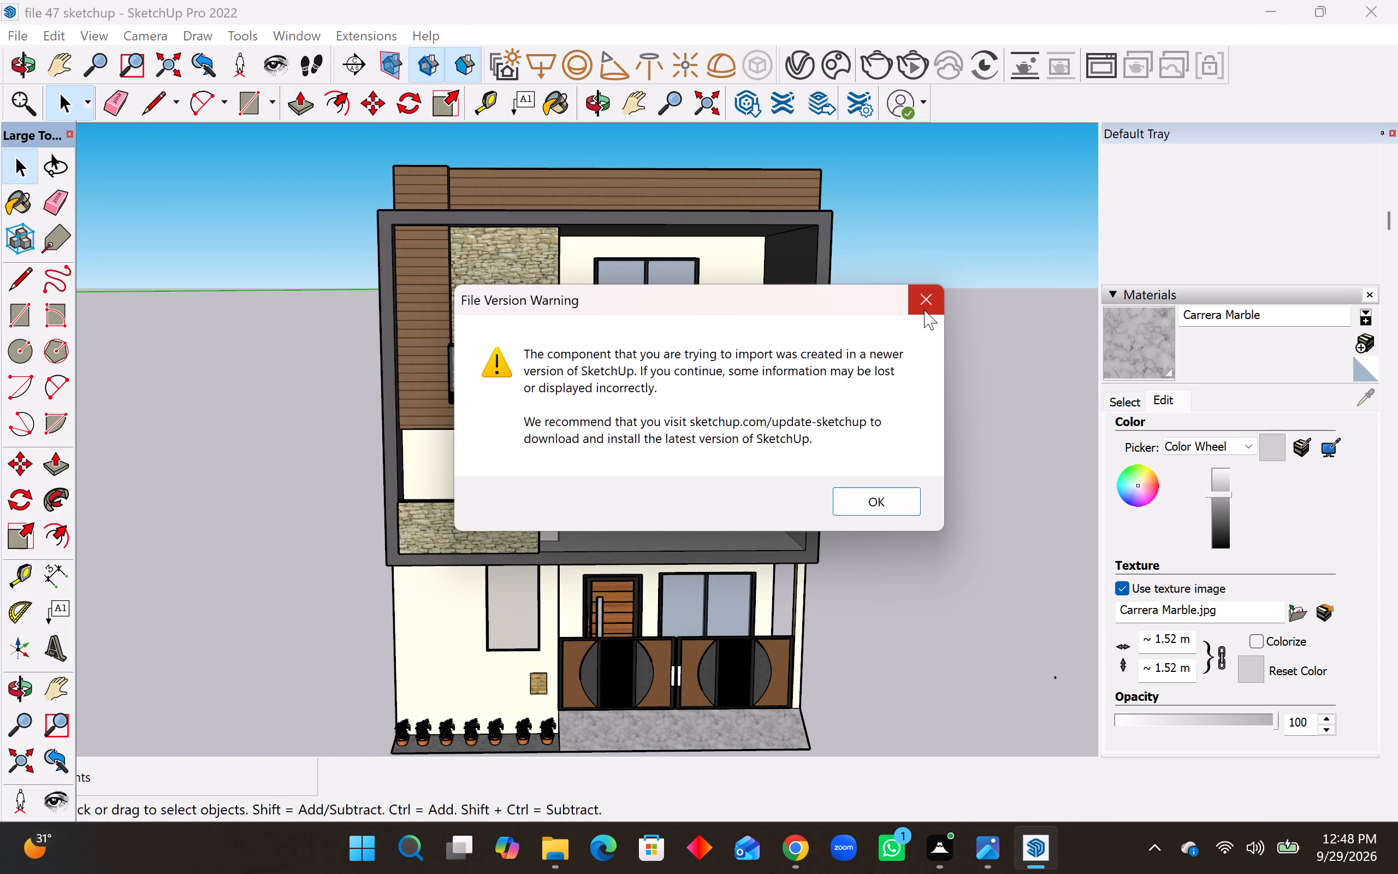
pyautogui.click(924, 309)
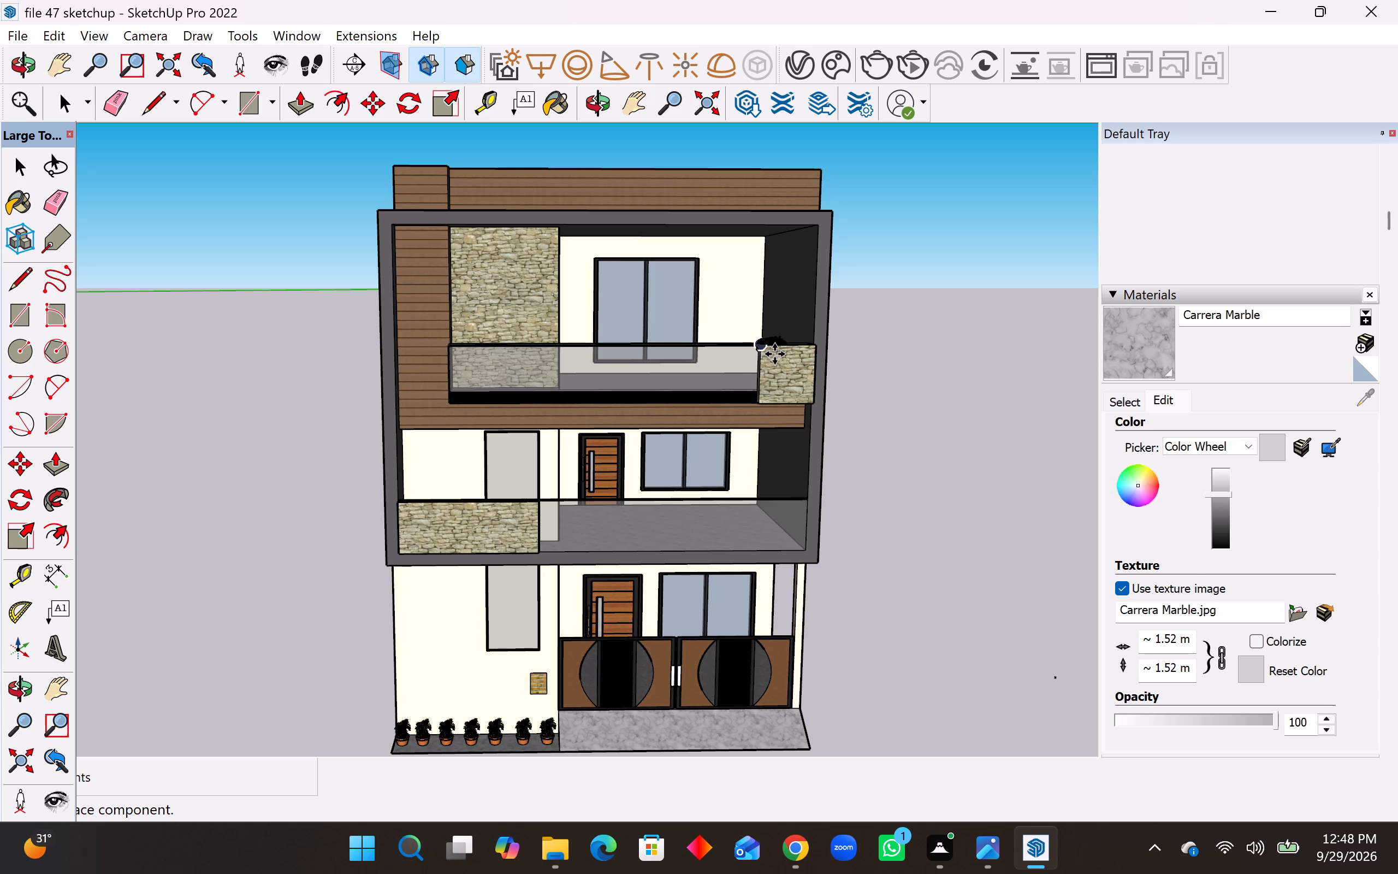
pyautogui.click(773, 345)
# Copy the grass clump along the top of the stone parapet towards its outer end.
pyautogui.moveTo(828, 355); pyautogui.dragTo(755, 376, button='middle')
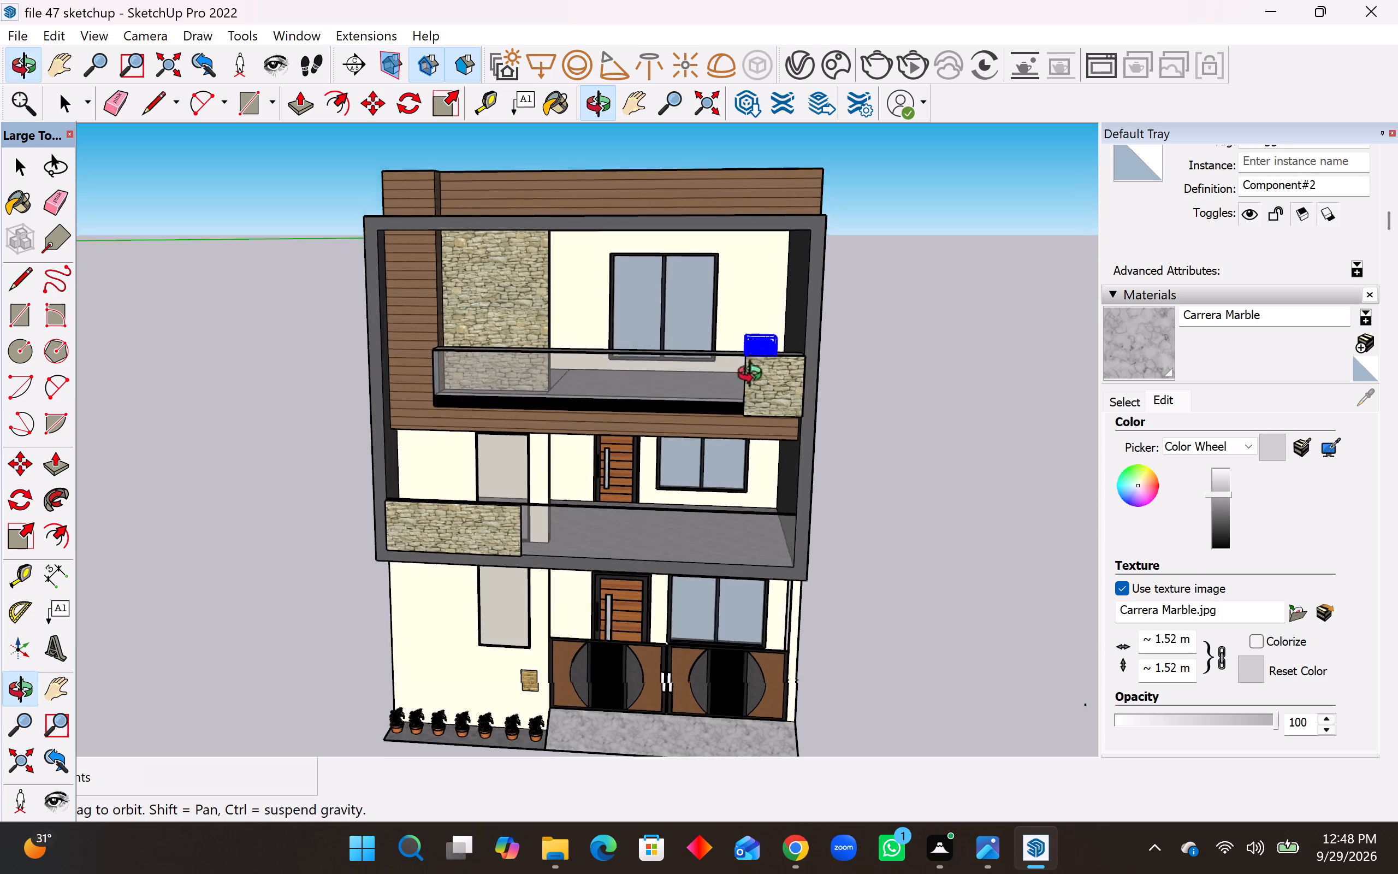
pyautogui.moveTo(755, 376); pyautogui.dragTo(698, 393, button='middle')
pyautogui.scroll(12, 788, 350)
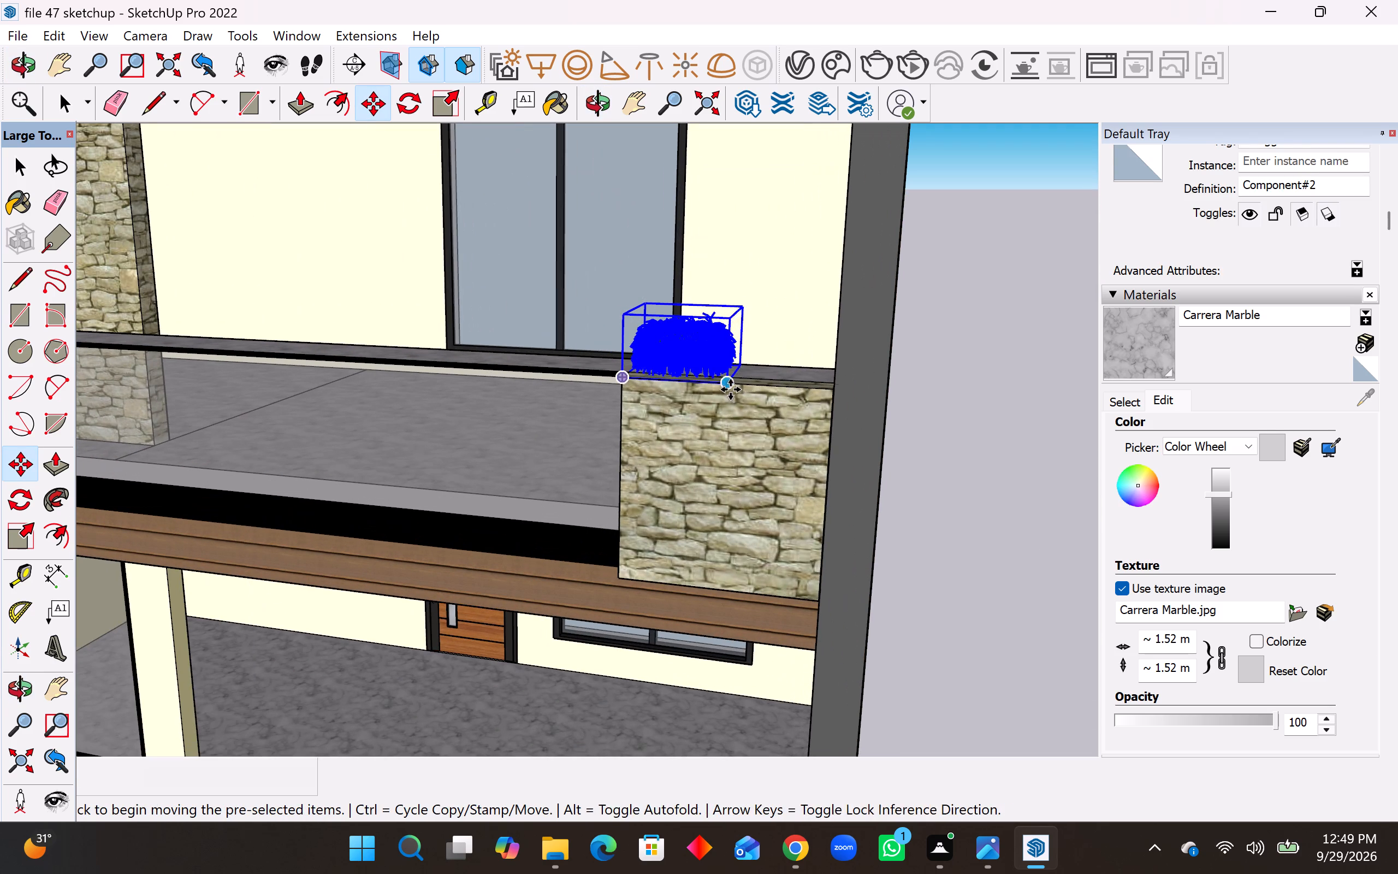
pyautogui.moveTo(728, 386); pyautogui.dragTo(733, 401, button='middle')
pyautogui.click(733, 396)
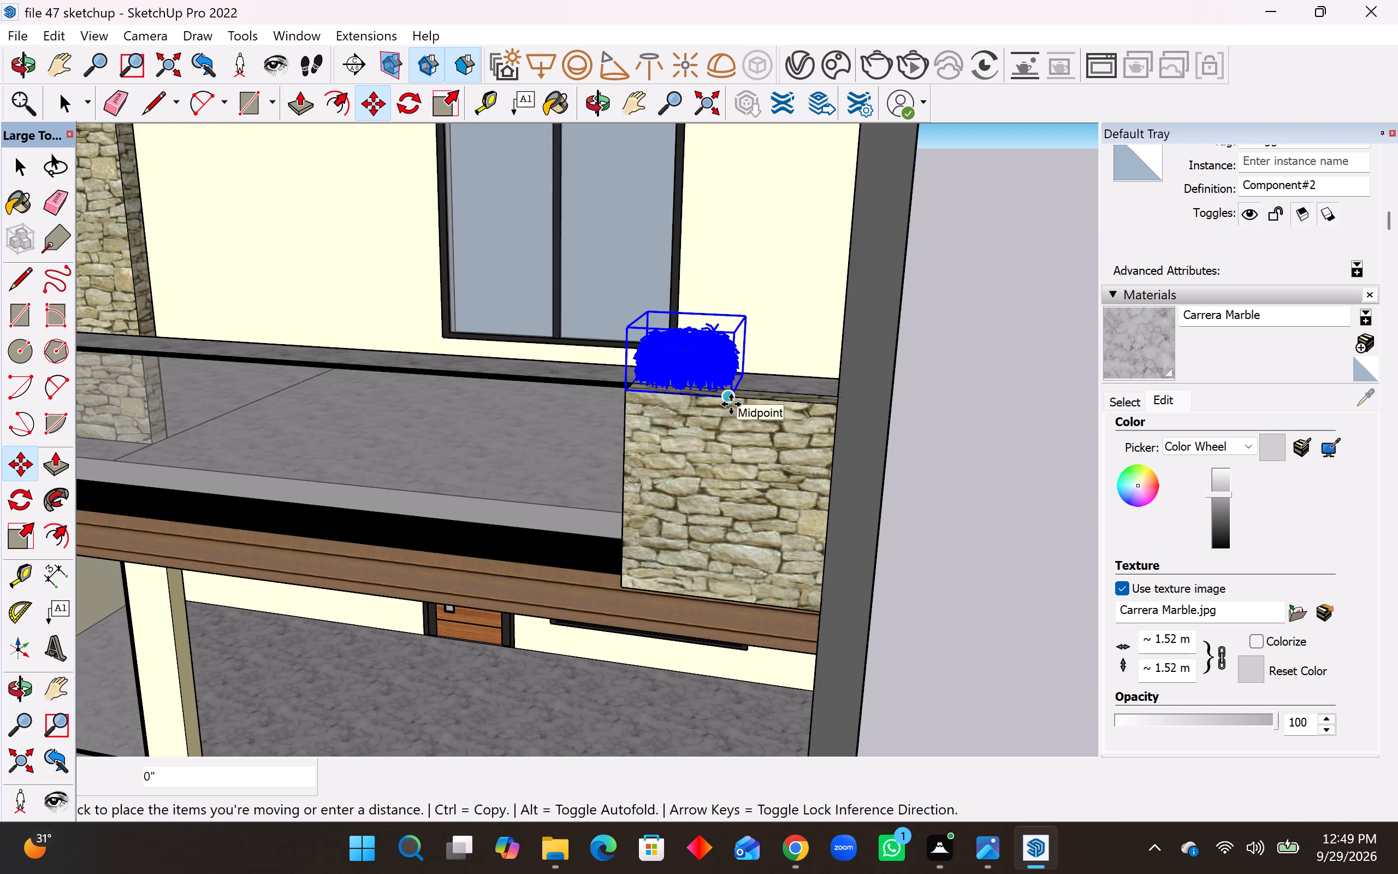
pyautogui.click(802, 405)
pyautogui.click(802, 405)
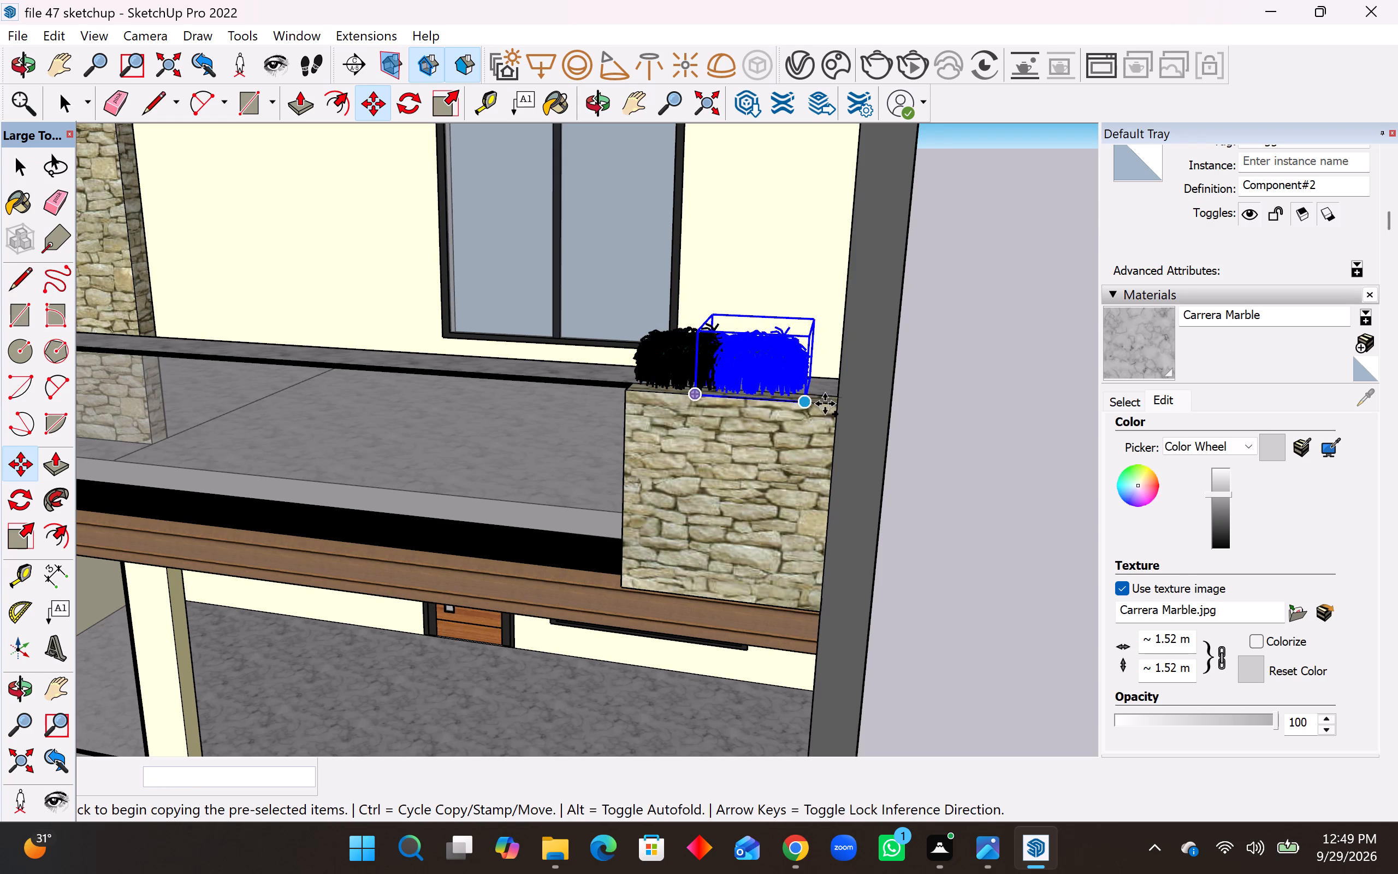
# Move the copied grass clump about 10 15/16" along the stone parapet to its outer corner.
pyautogui.moveTo(810, 407); pyautogui.dragTo(879, 421, button='middle')
pyautogui.click(854, 406)
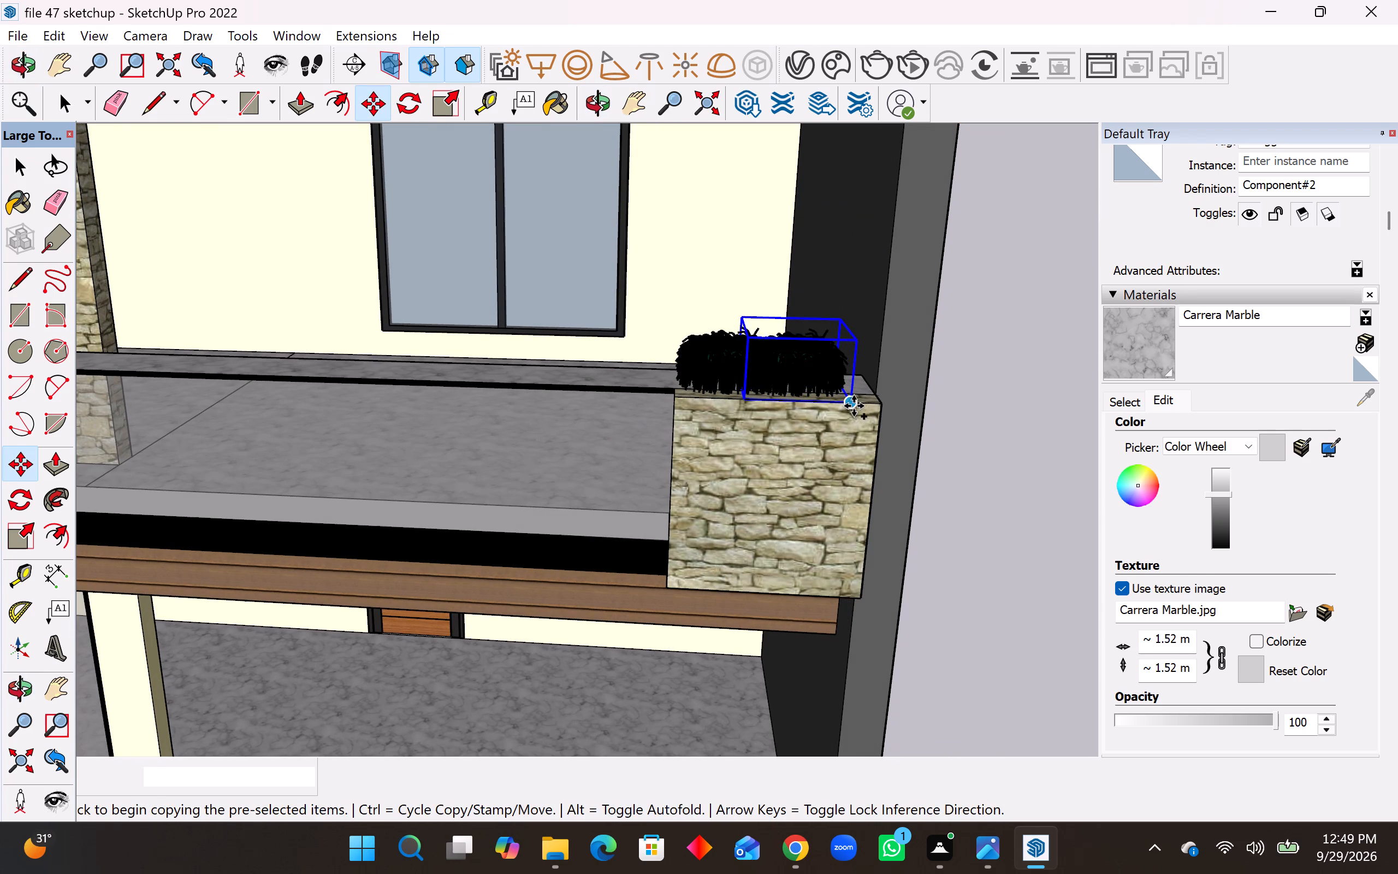
pyautogui.click(878, 402)
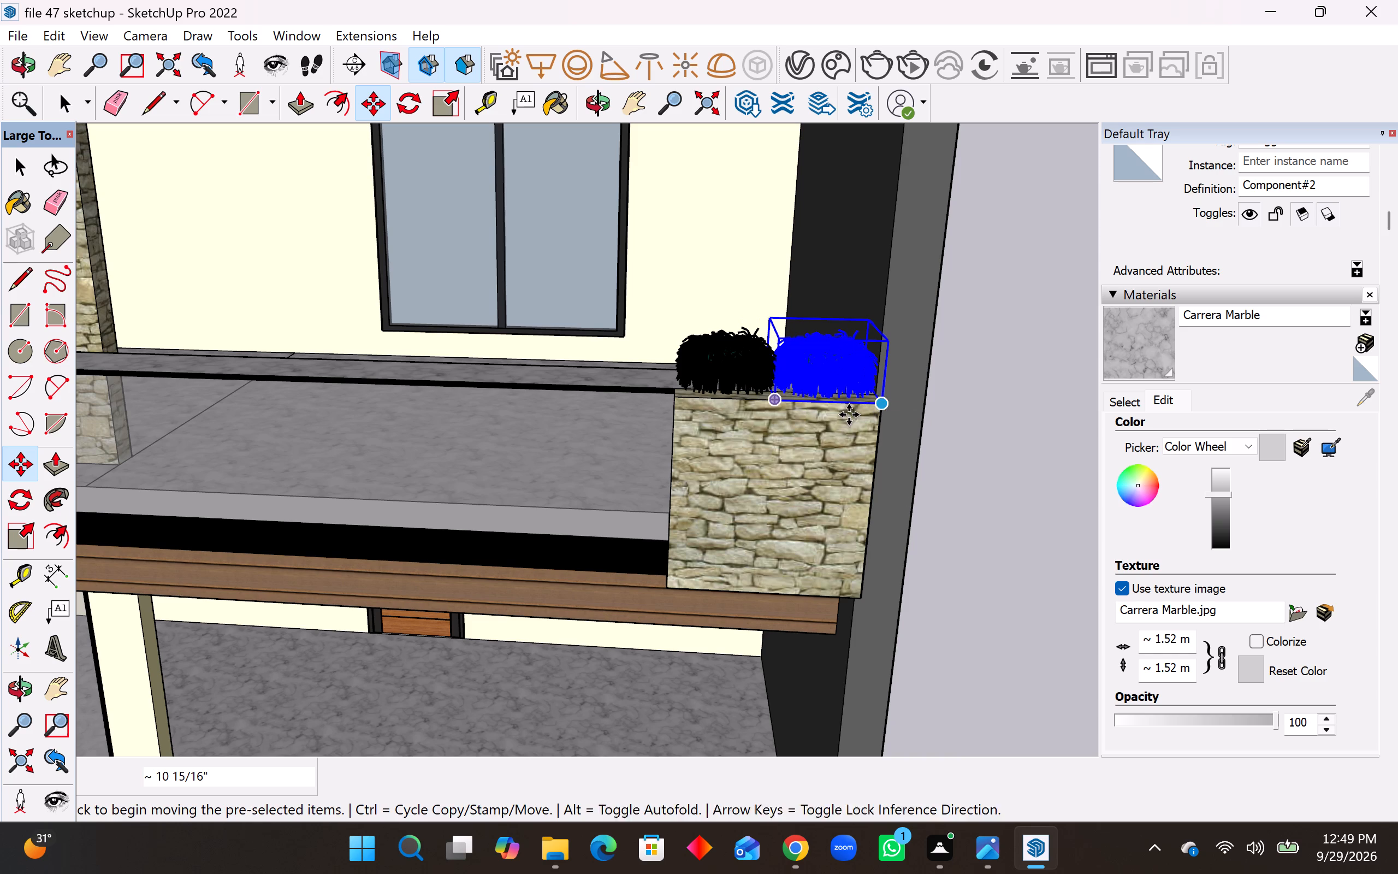
pyautogui.scroll(-4, 718, 401)
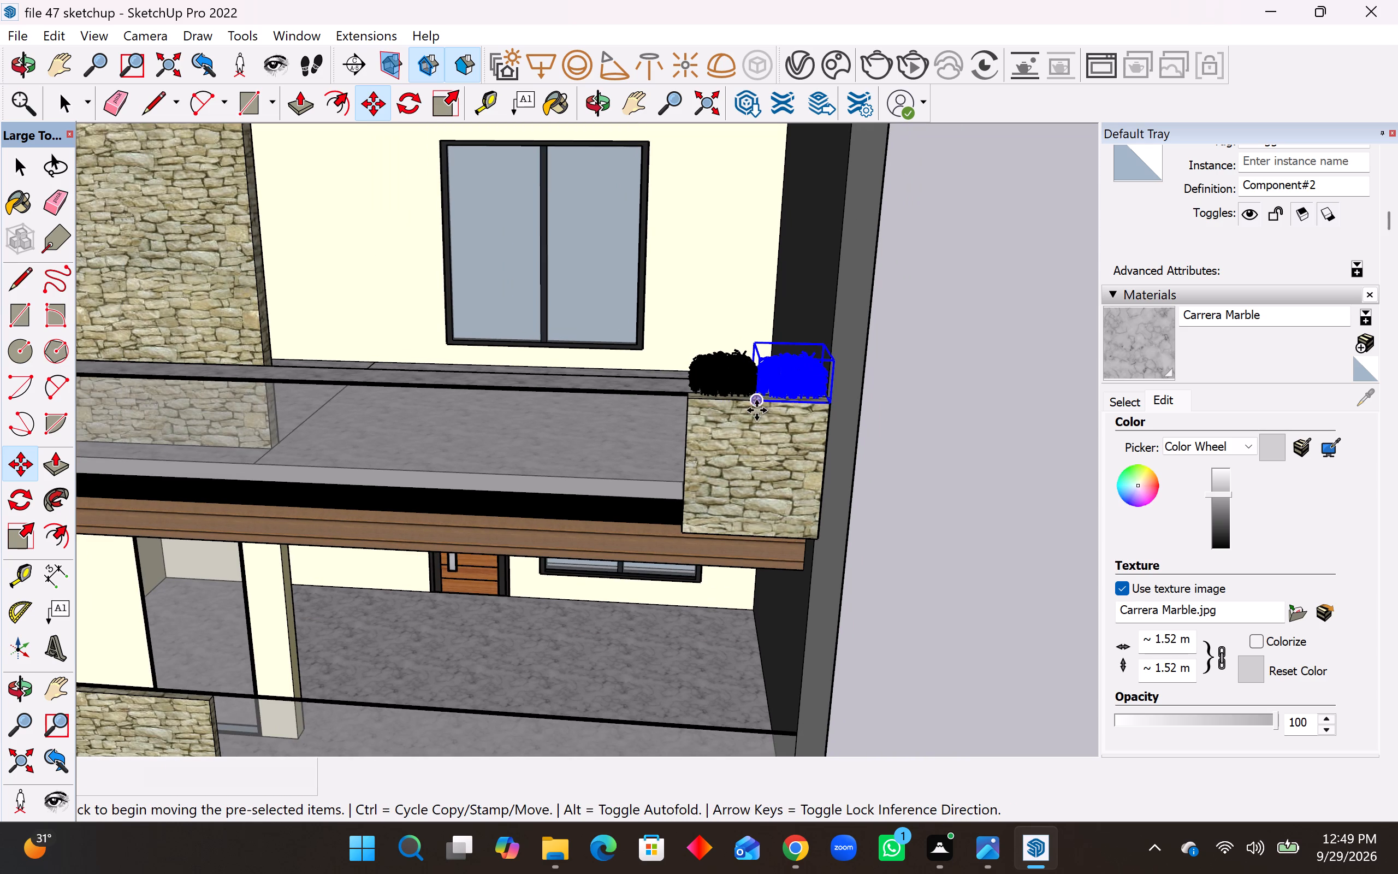
pyautogui.scroll(4, 852, 399)
pyautogui.press('space')
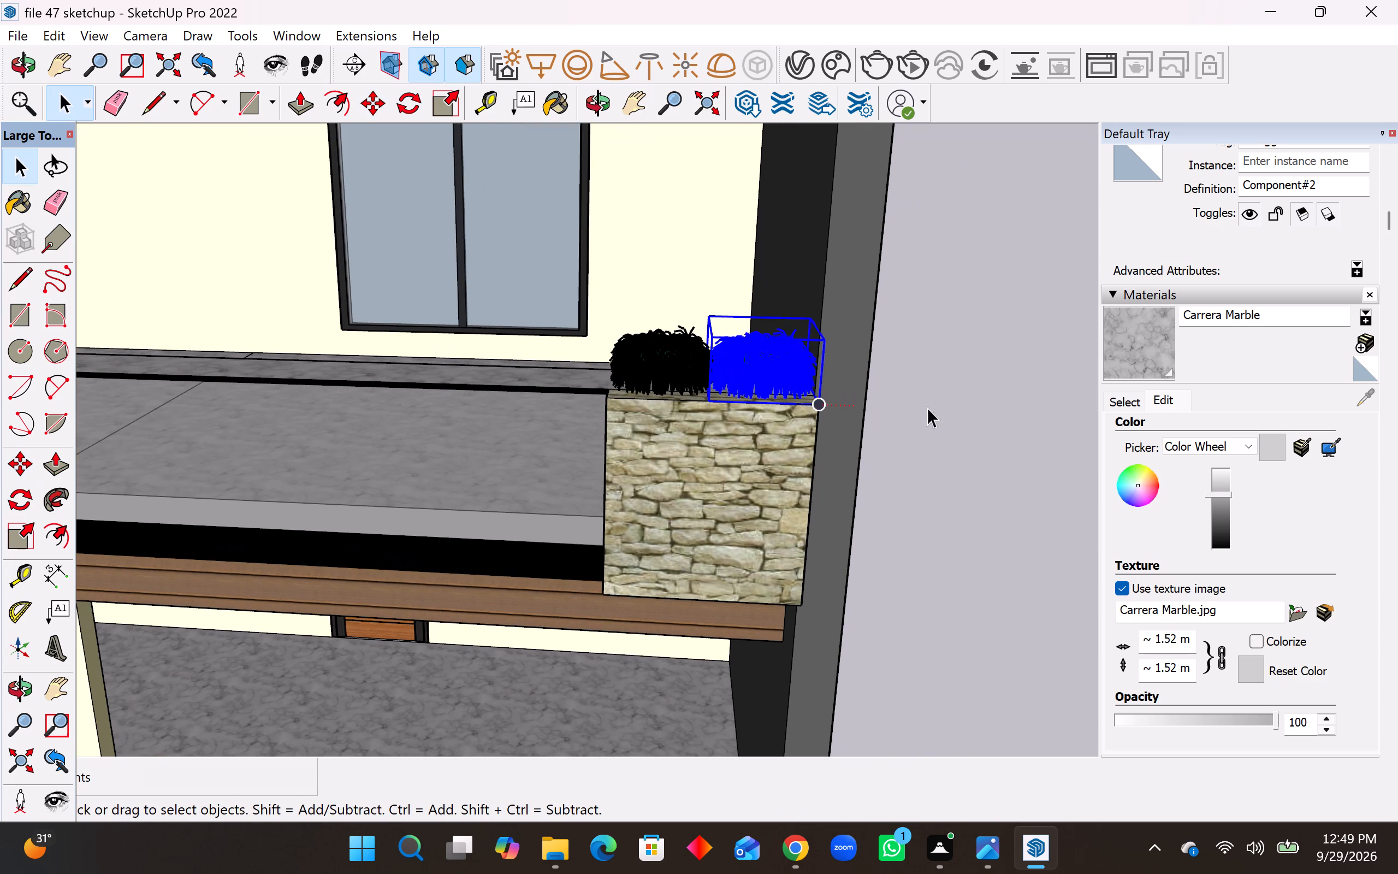
pyautogui.click(927, 408)
# Explode the outer grass clump's component and the group inside it.
pyautogui.moveTo(778, 350); pyautogui.dragTo(778, 279, button='middle')
pyautogui.scroll(1, 779, 279)
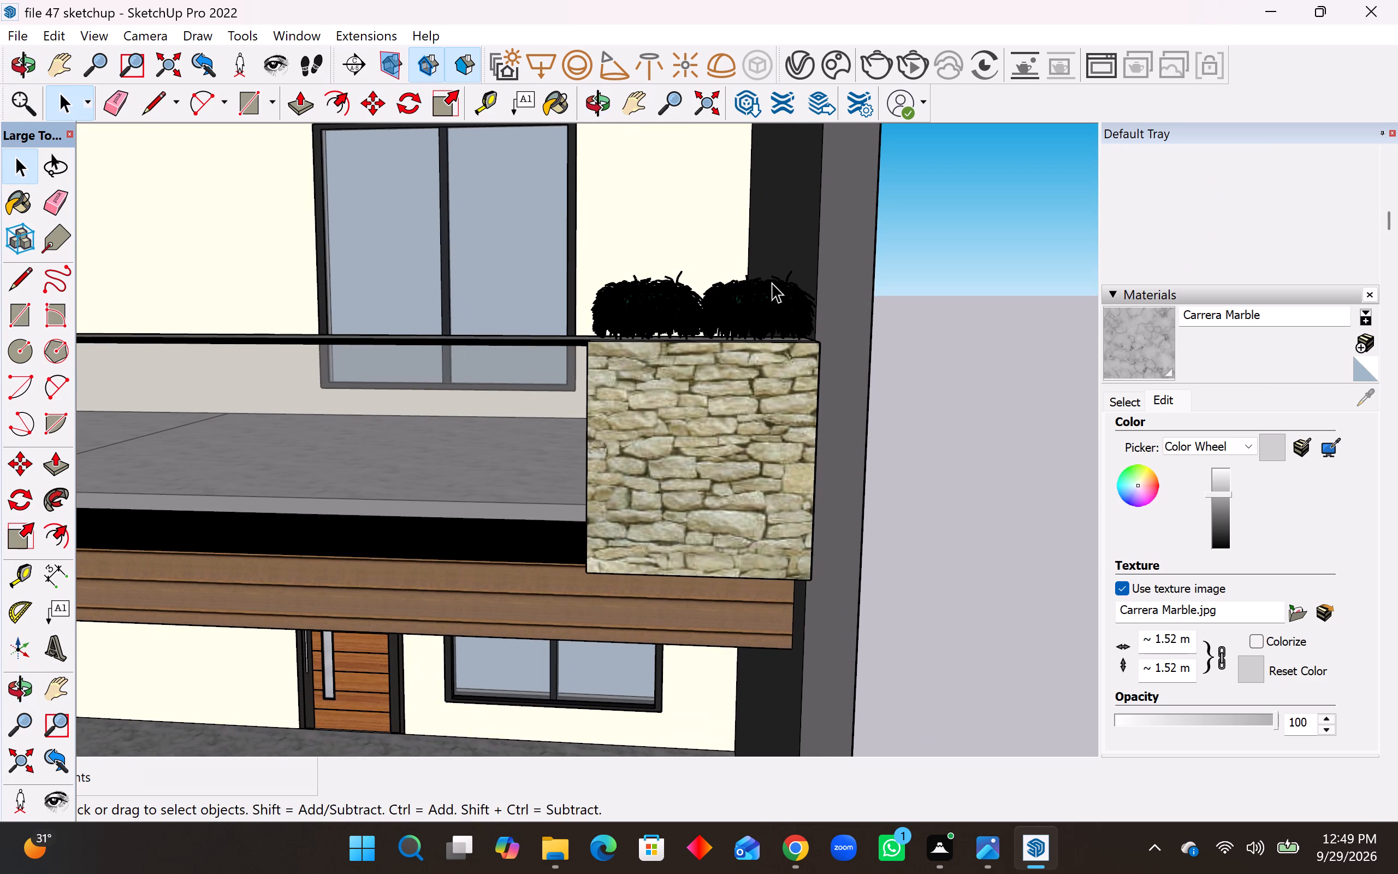
pyautogui.click(733, 314)
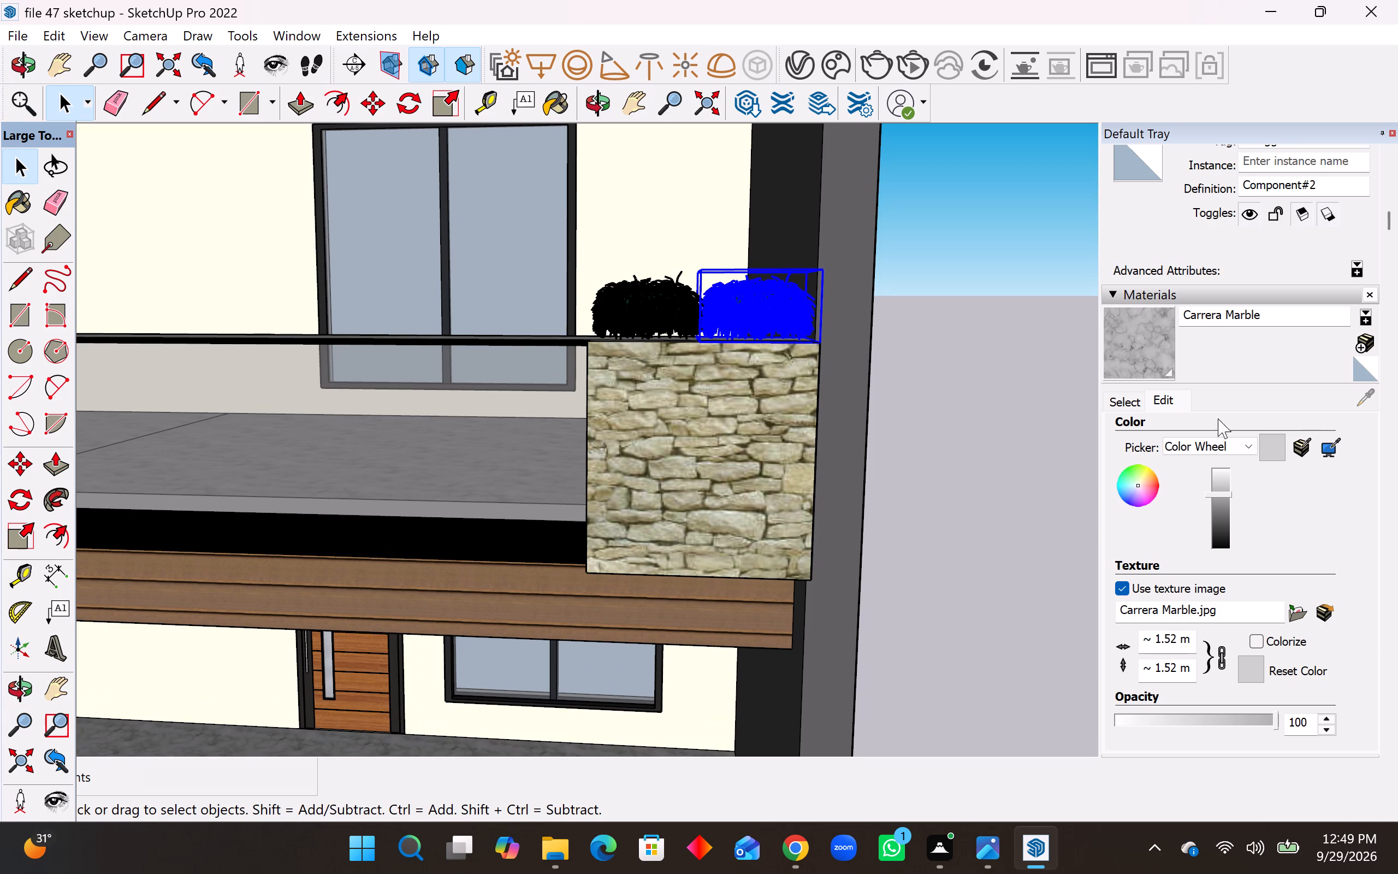
pyautogui.rightClick(768, 317)
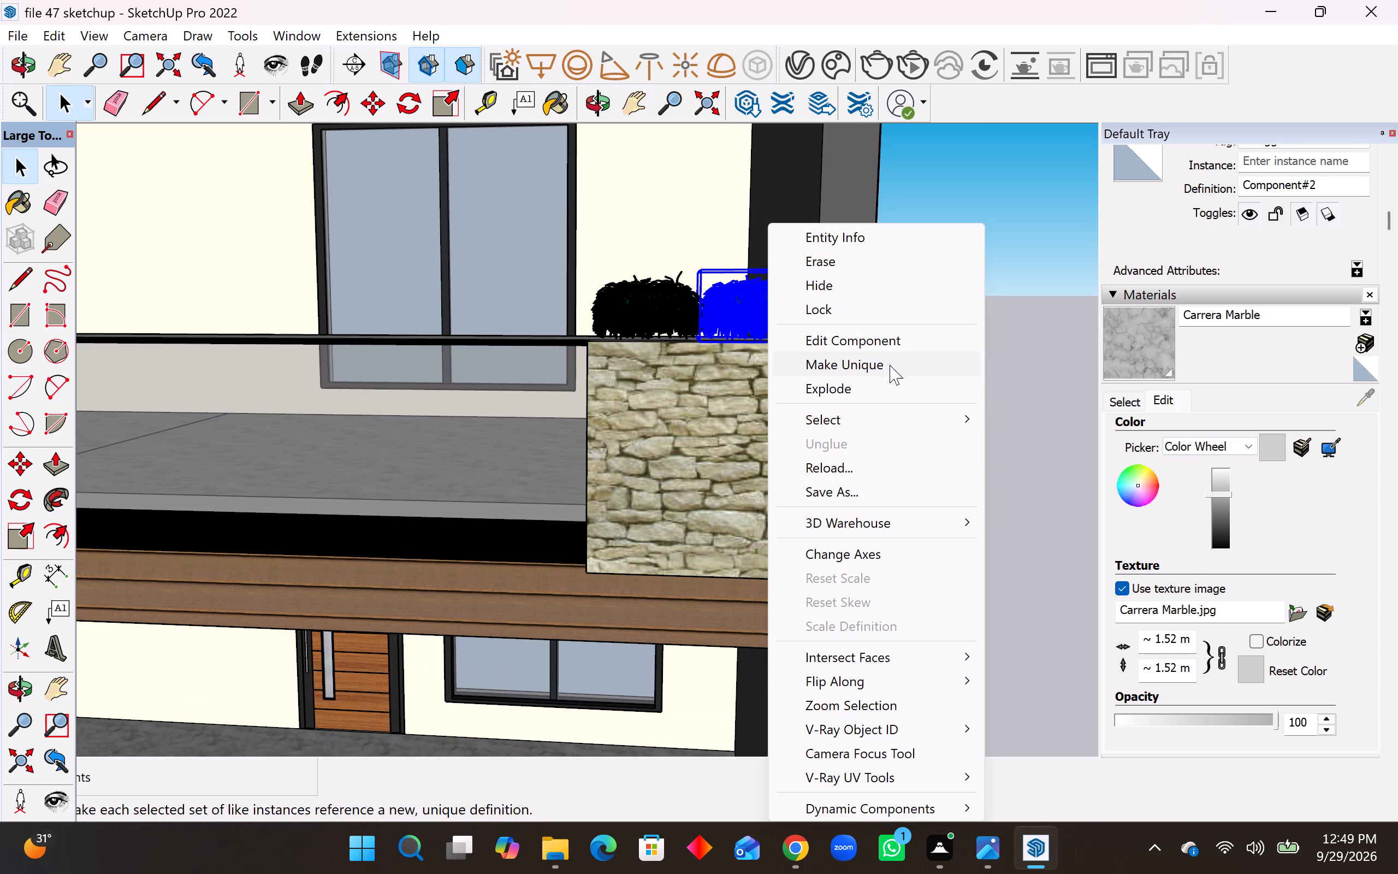
pyautogui.click(875, 386)
pyautogui.click(767, 308)
pyautogui.rightClick(767, 308)
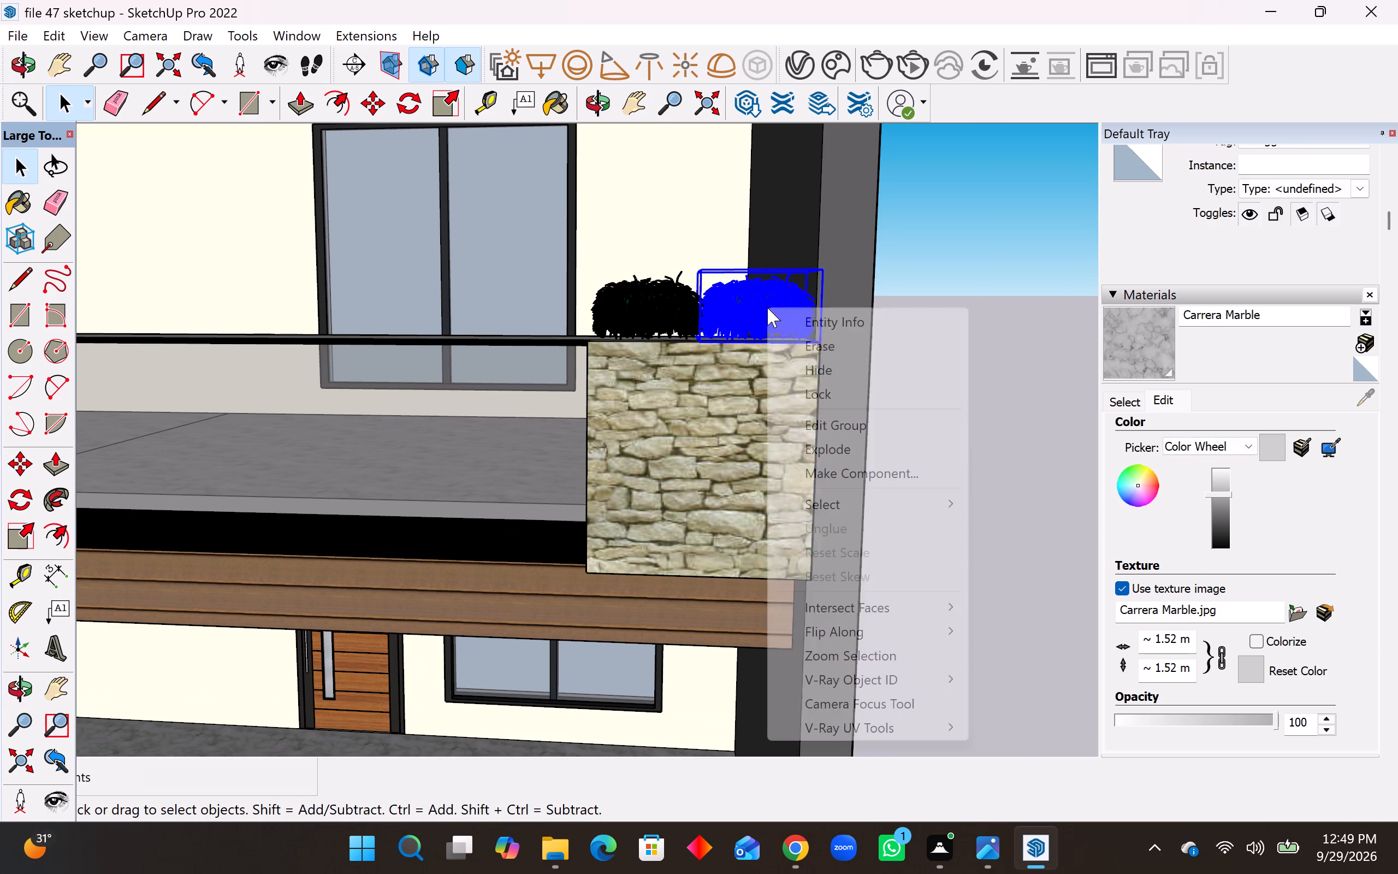
pyautogui.click(839, 444)
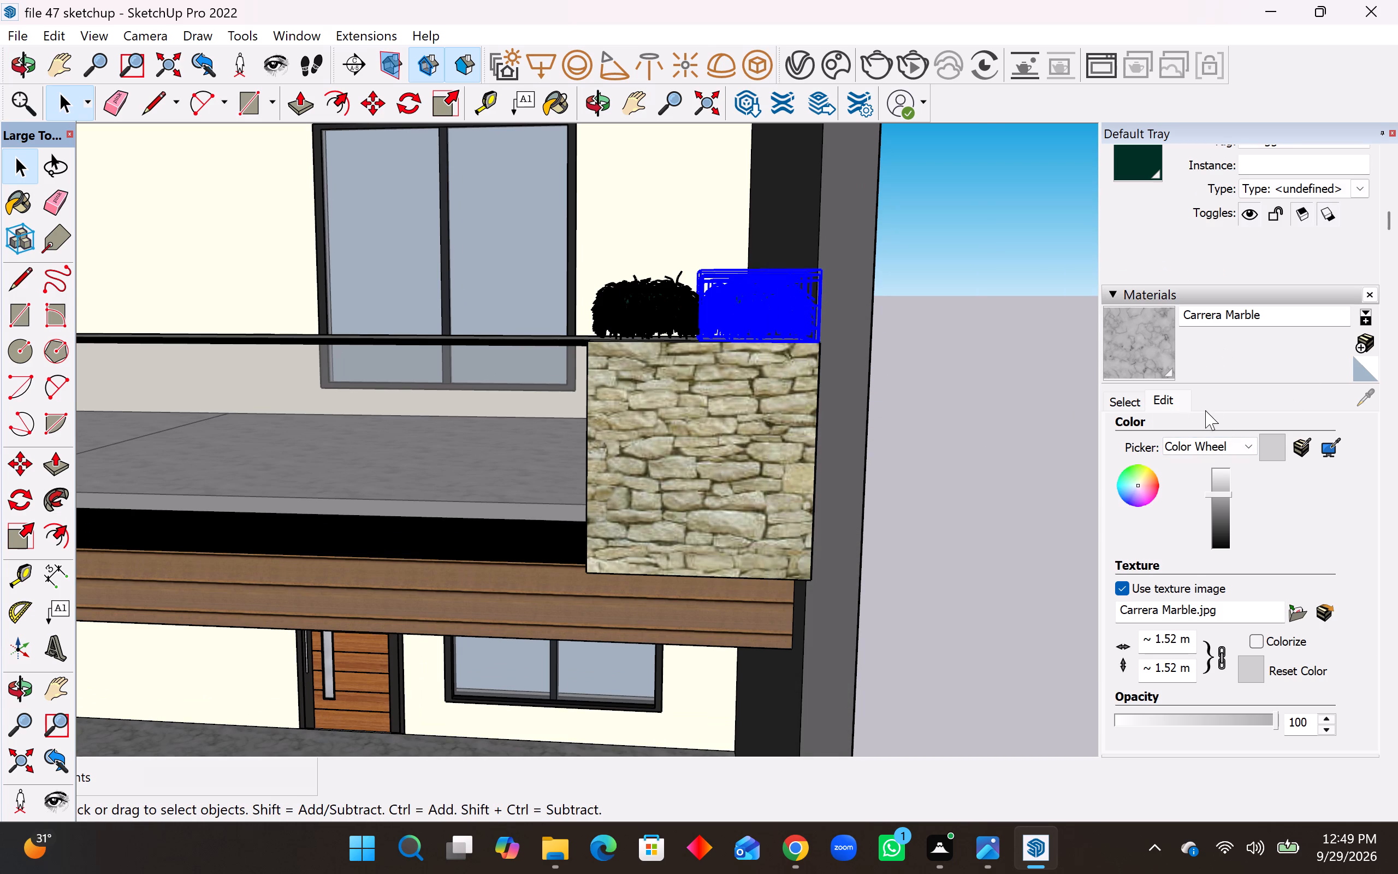
# Paint the exploded outer grass clump with 0061_OliveDrab from the Colors-Named materials.
pyautogui.click(1133, 409)
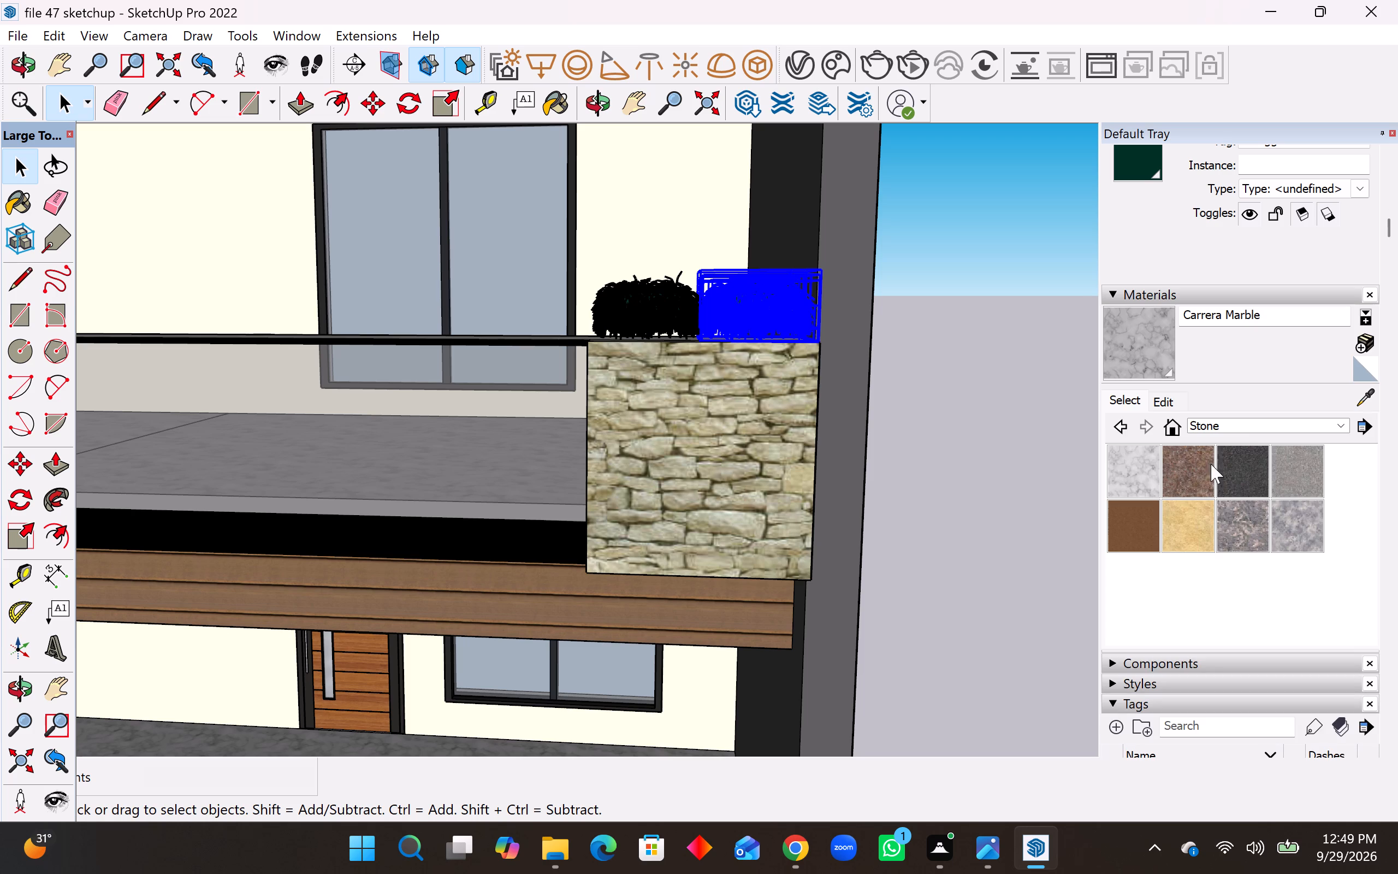
pyautogui.click(1251, 431)
pyautogui.click(1258, 514)
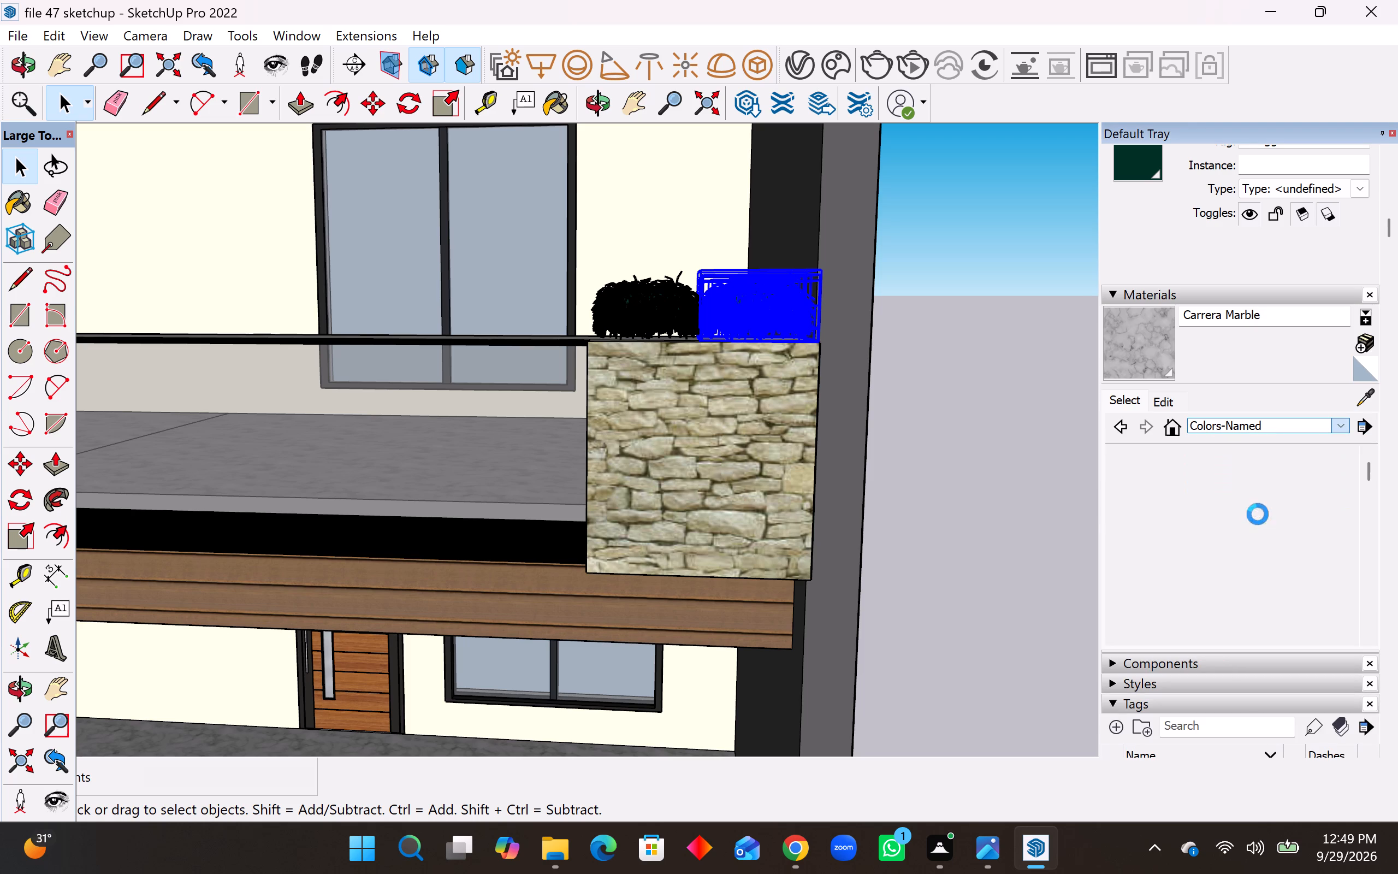
pyautogui.scroll(-10, 1264, 554)
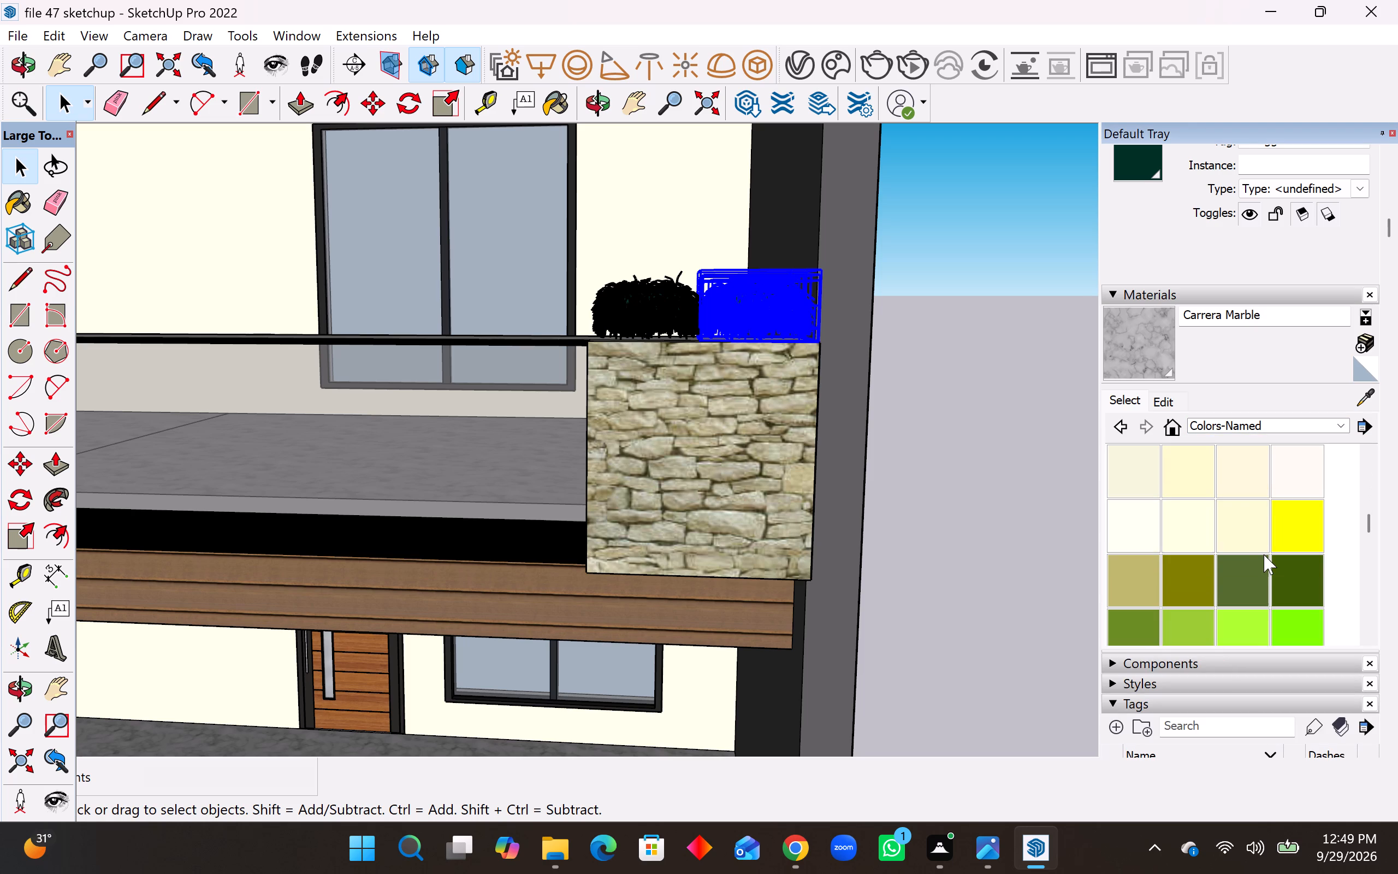
pyautogui.scroll(-1, 1265, 560)
pyautogui.click(1141, 557)
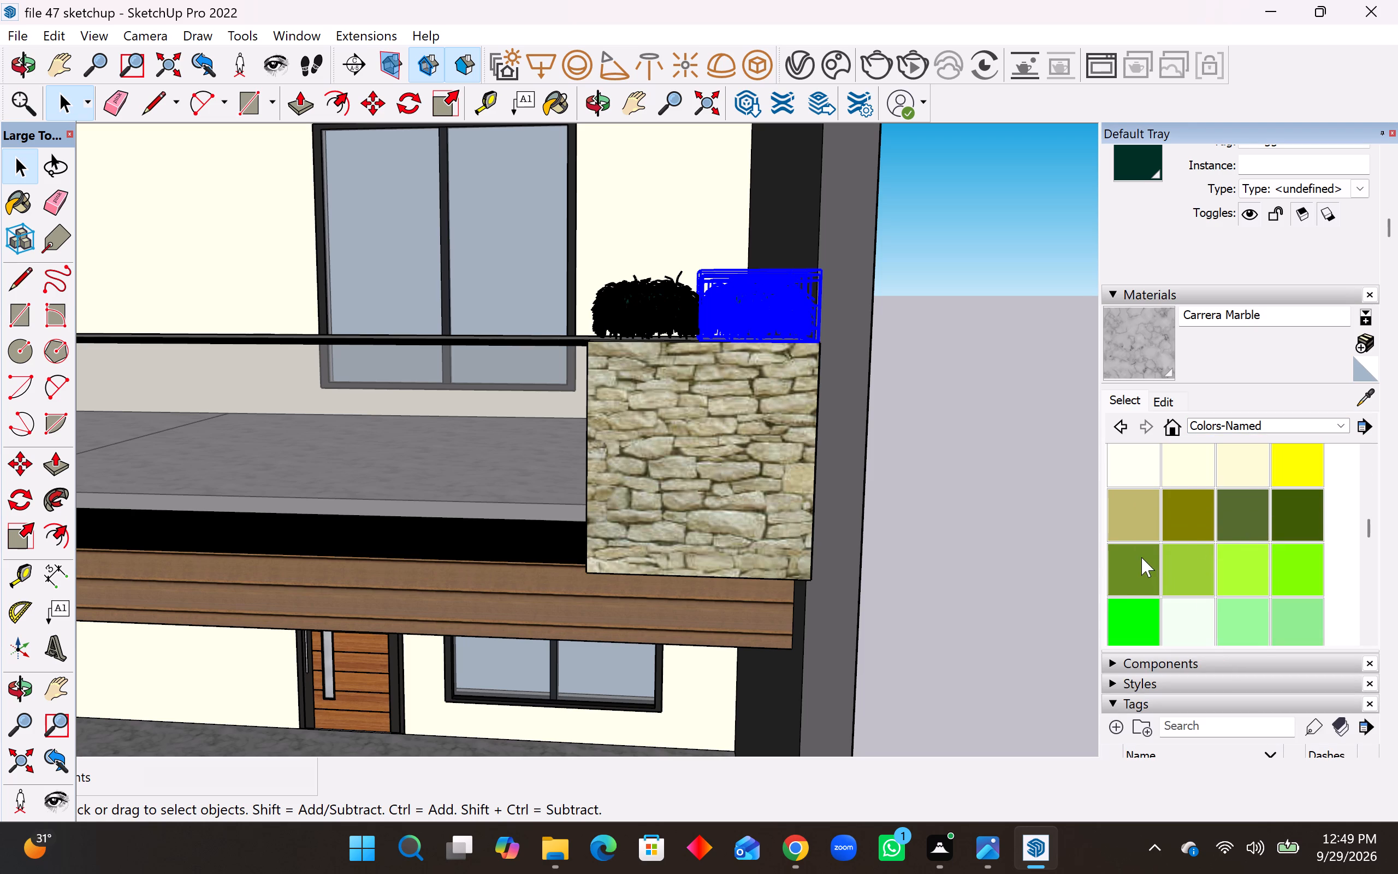
pyautogui.click(769, 332)
pyautogui.click(770, 321)
pyautogui.moveTo(769, 320); pyautogui.dragTo(790, 427, button='middle')
pyautogui.scroll(3, 743, 356)
pyautogui.click(763, 336)
# Explode the remaining nested groups of the outer grass clump.
pyautogui.rightClick(788, 344)
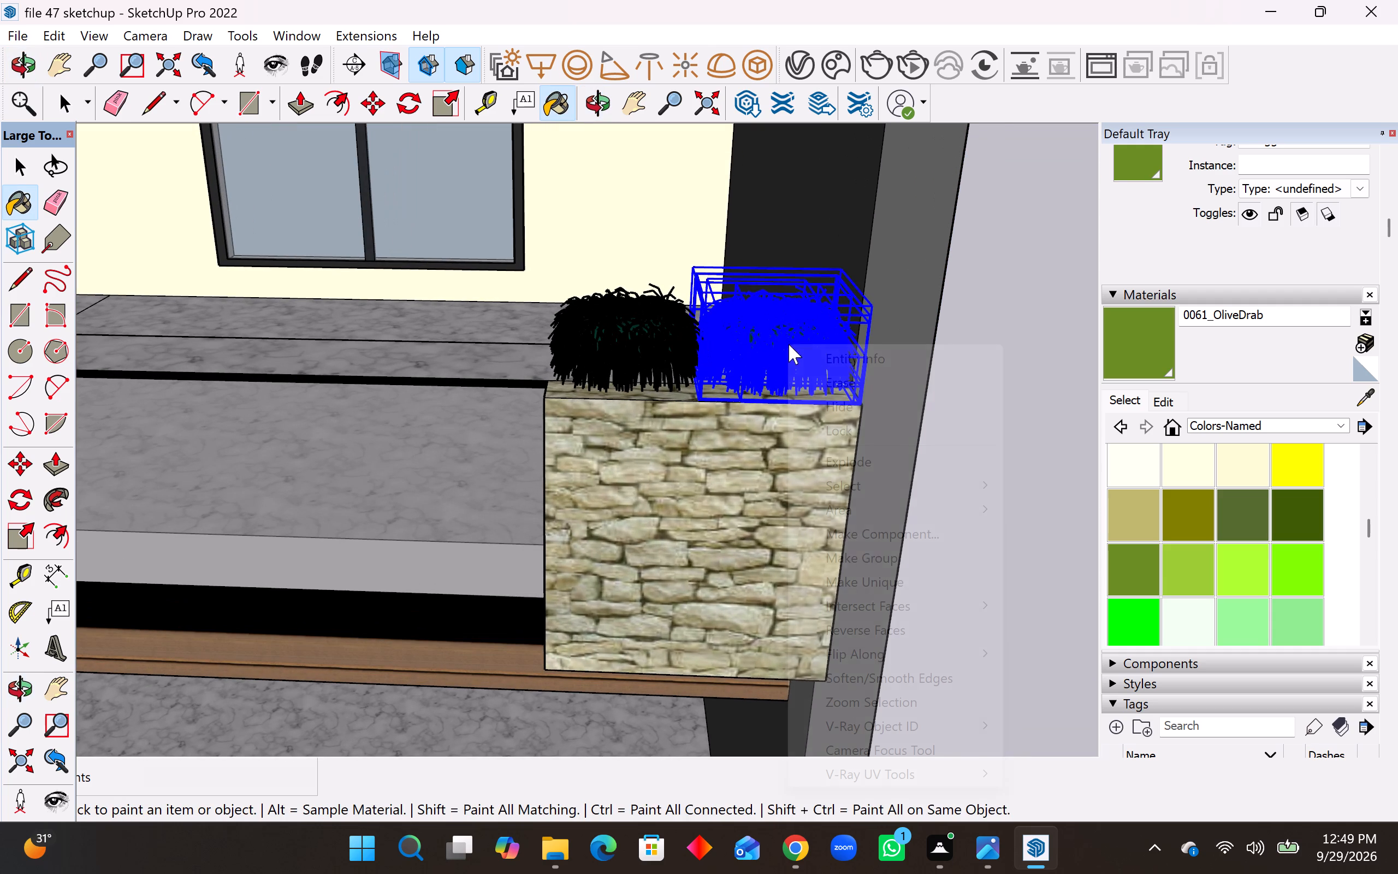
pyautogui.click(860, 466)
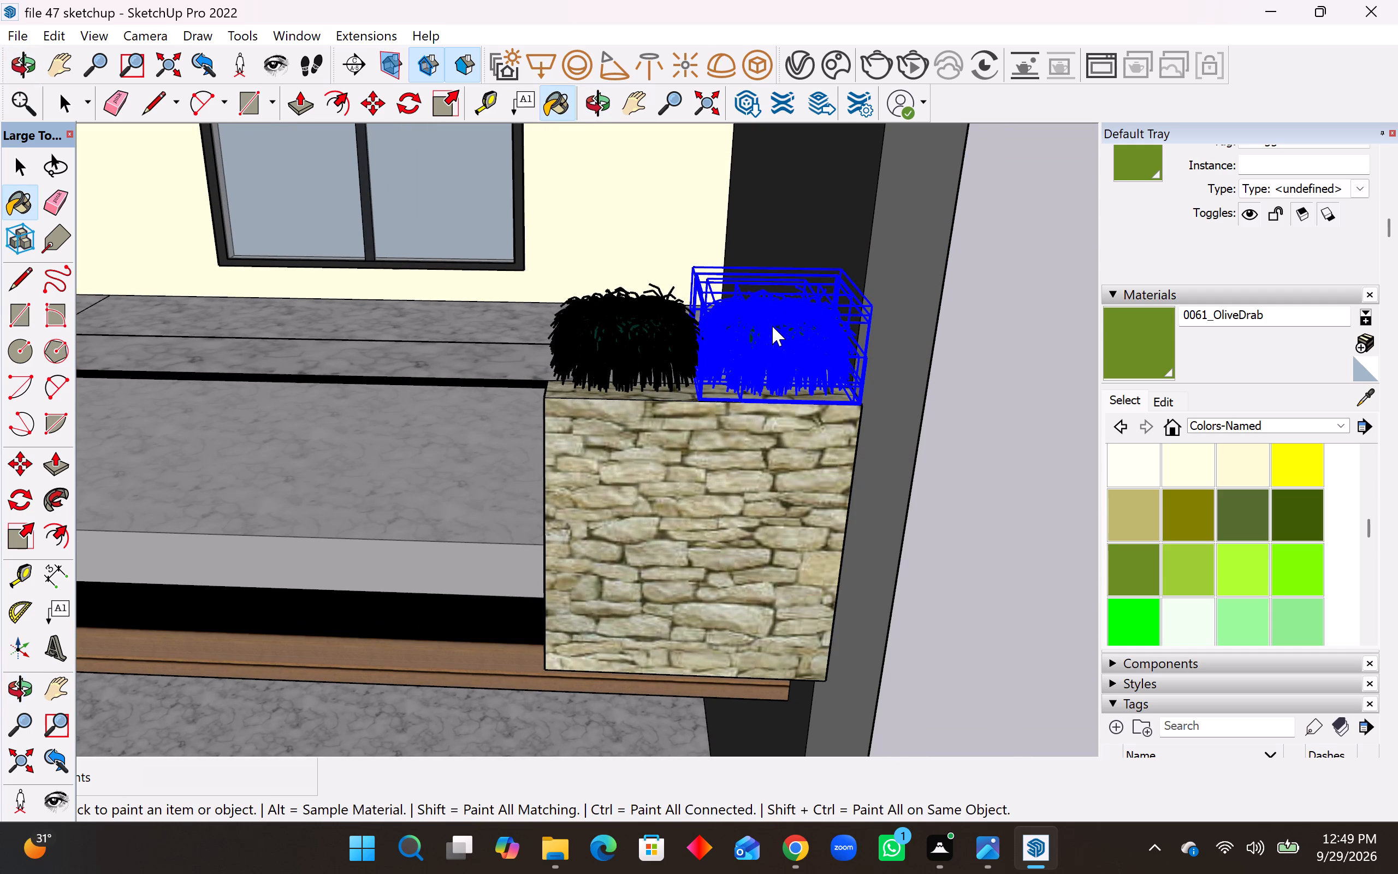
# Apply 0061_OliveDrab to both grass clumps on the stone parapet.
pyautogui.click(781, 330)
pyautogui.click(807, 341)
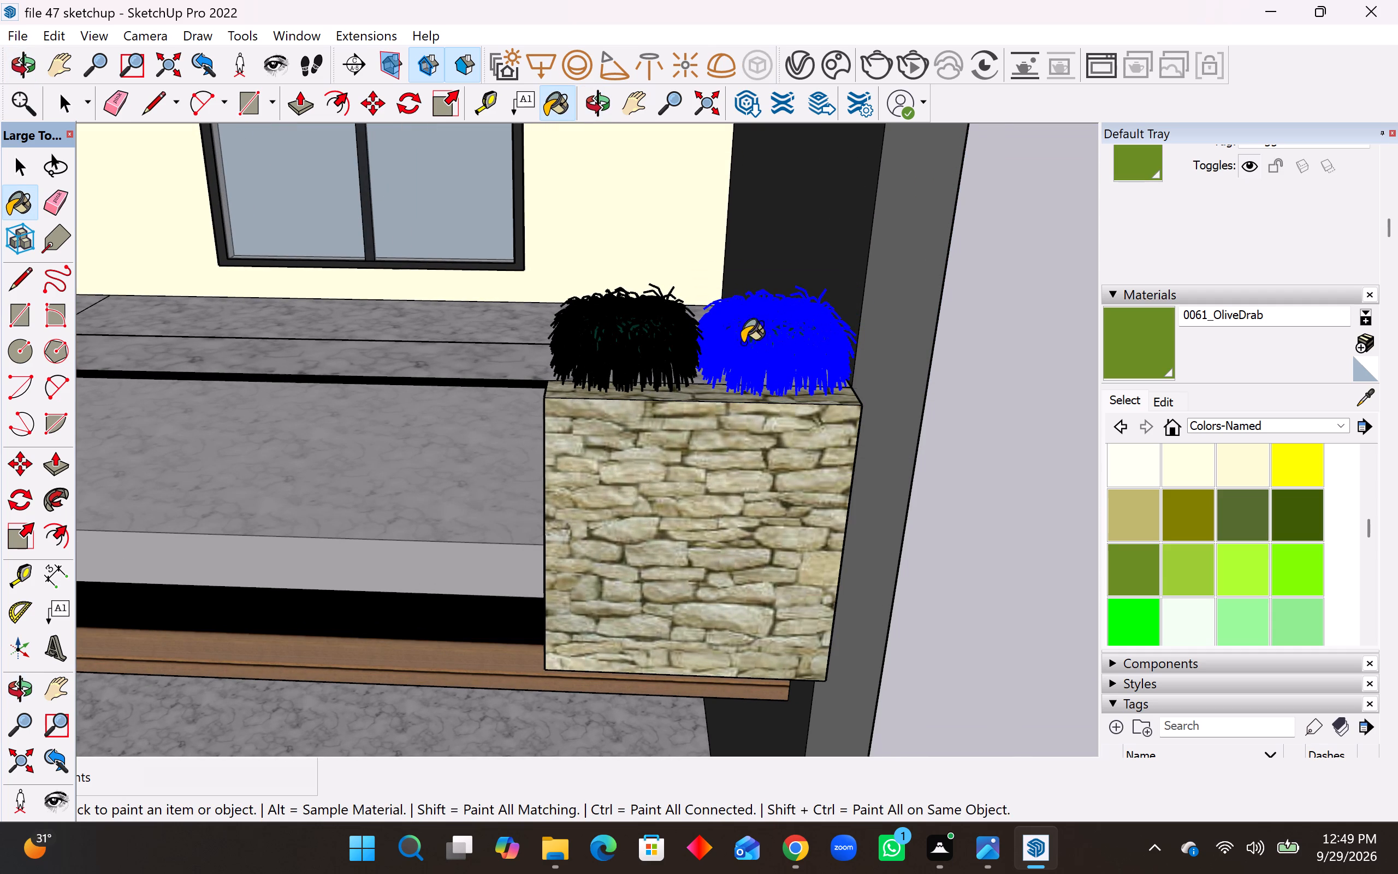
pyautogui.click(668, 341)
pyautogui.click(805, 344)
# Reapply 0061_OliveDrab to the outer grass clump and clear the selection.
pyautogui.moveTo(843, 363); pyautogui.dragTo(635, 312, button='middle')
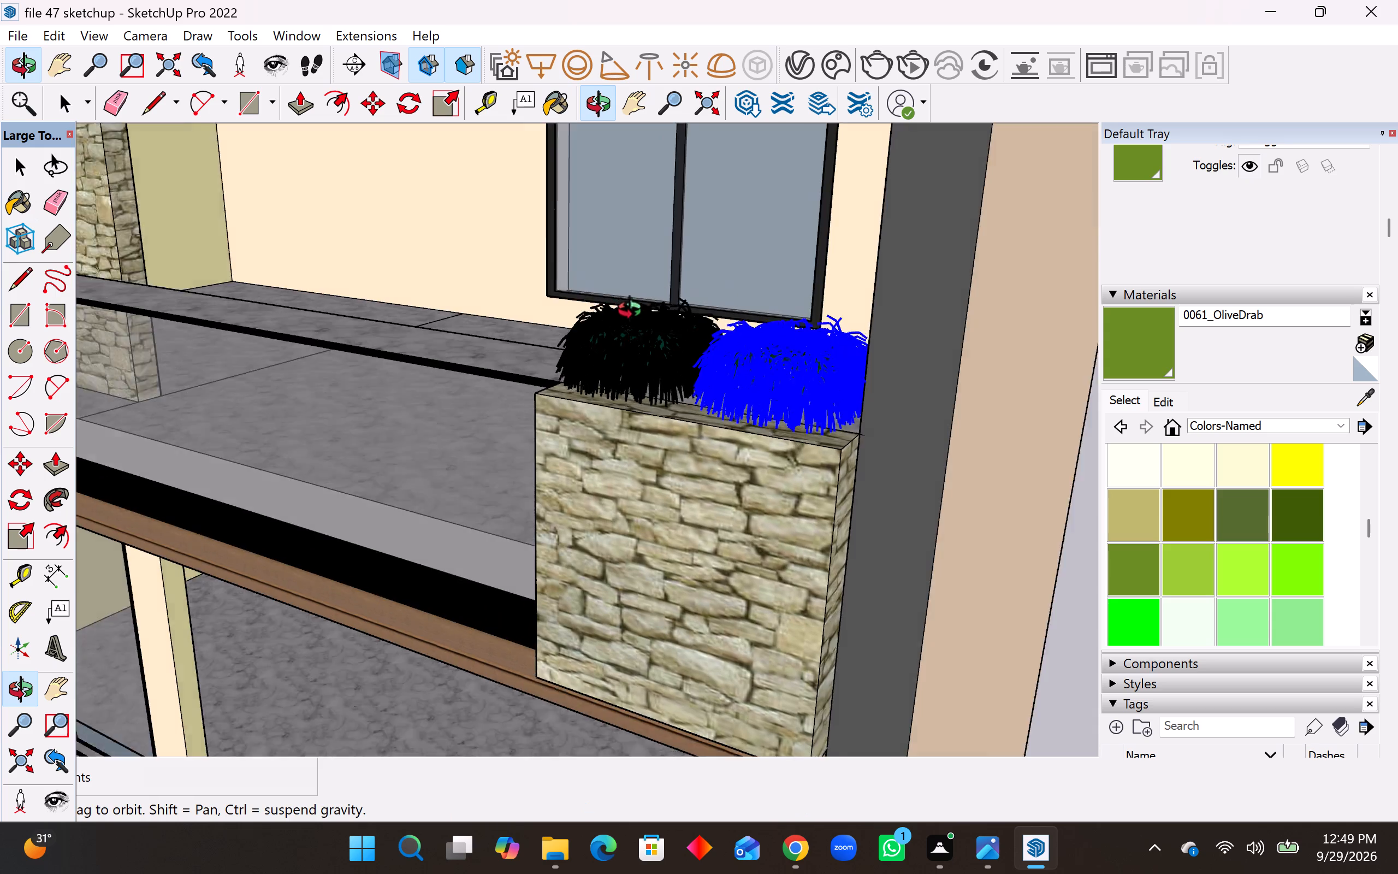
pyautogui.moveTo(635, 312); pyautogui.dragTo(730, 232, button='middle')
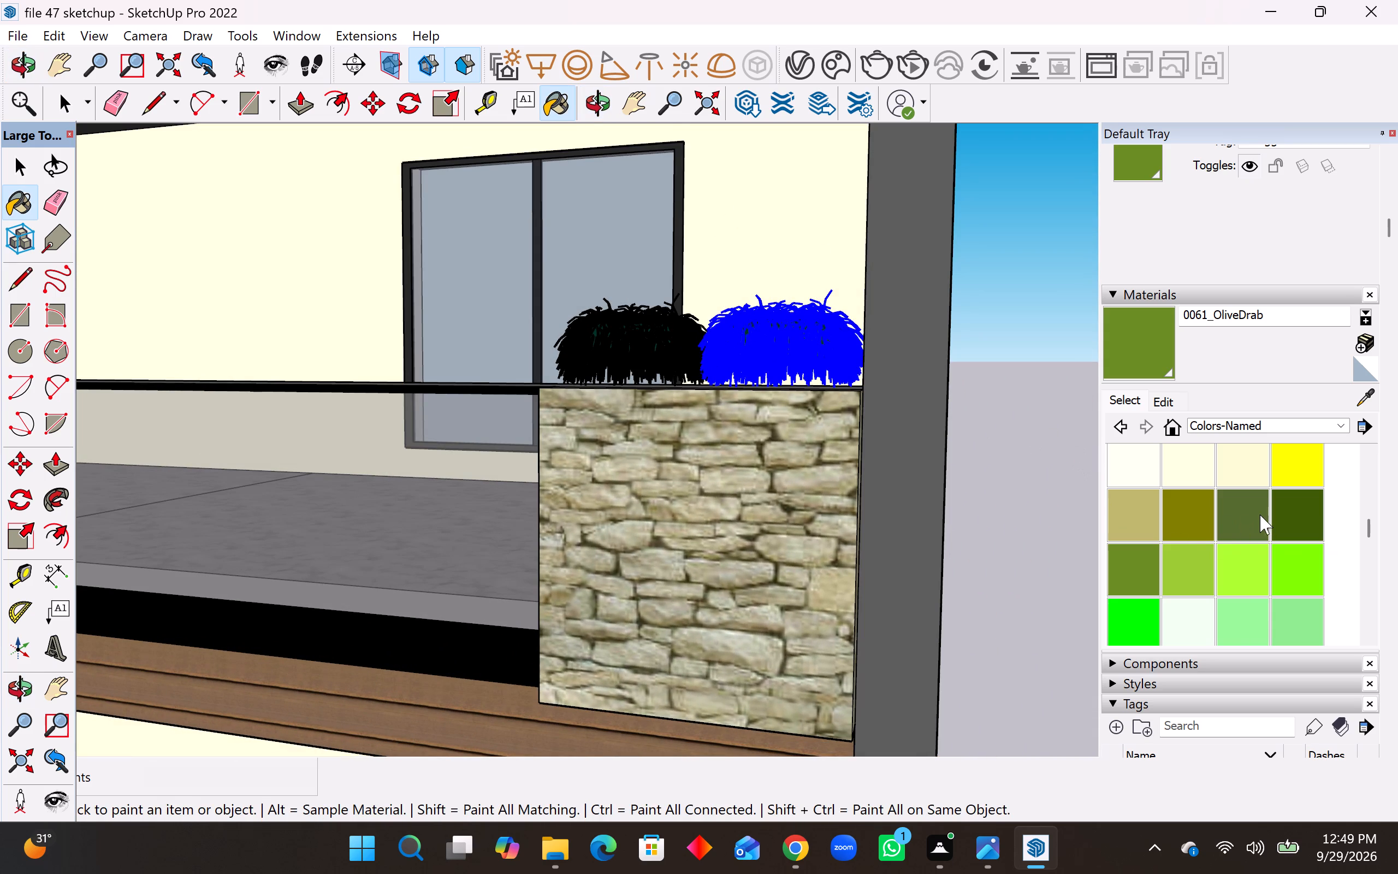
pyautogui.click(1256, 515)
pyautogui.click(1147, 560)
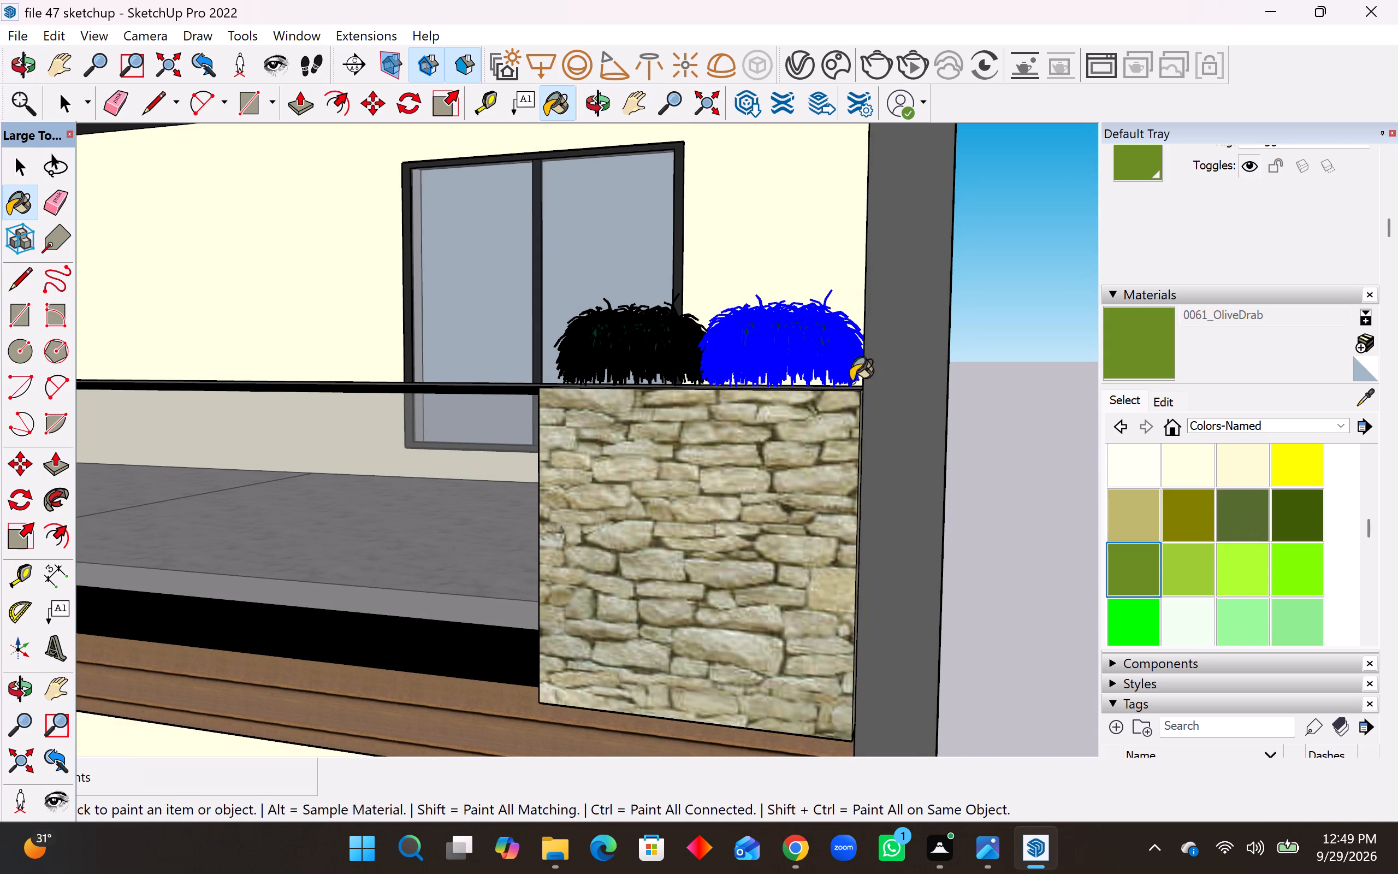
pyautogui.click(813, 341)
pyautogui.doubleClick(817, 343)
pyautogui.rightClick(809, 352)
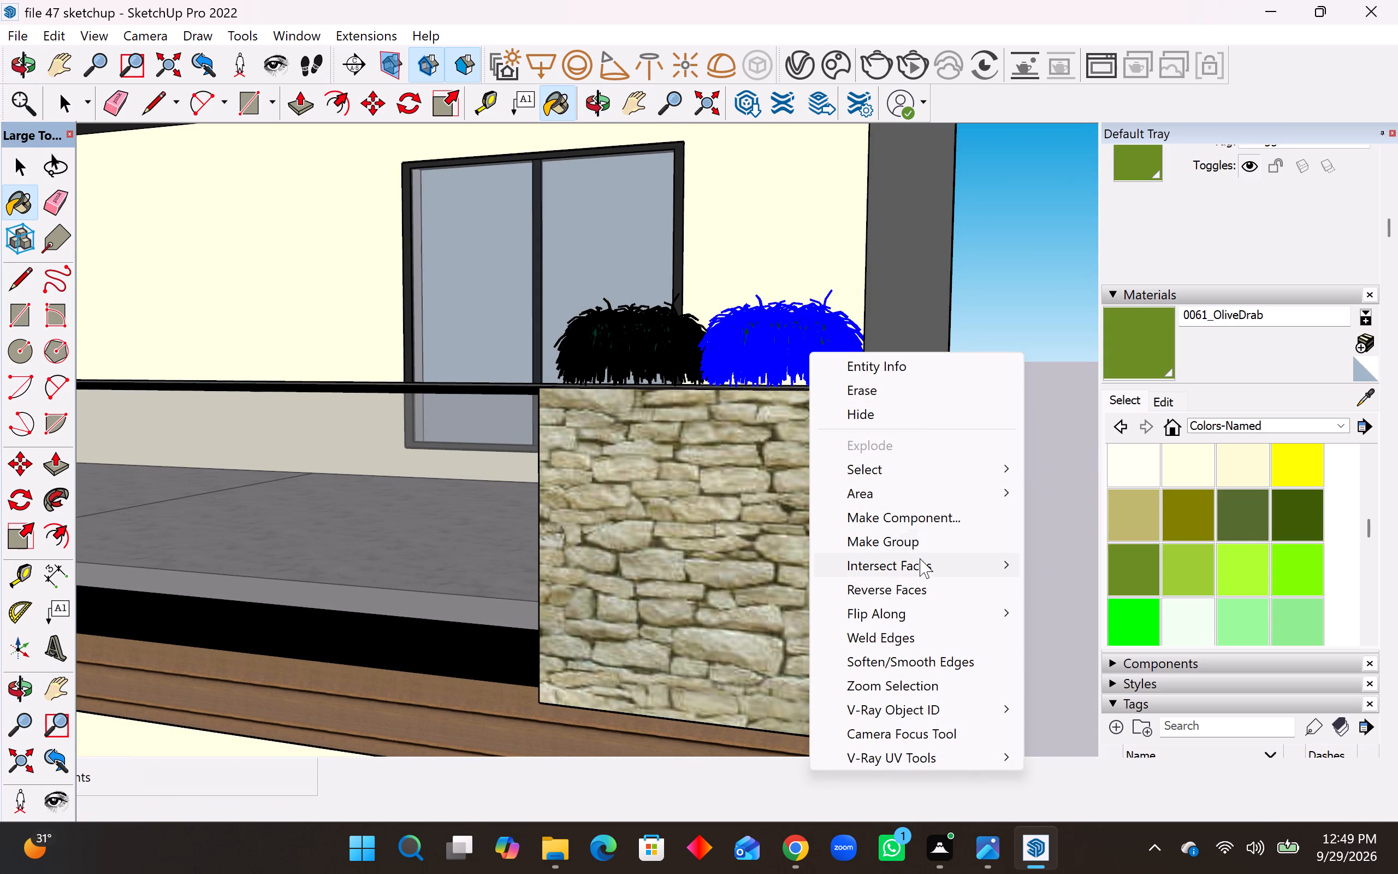
pyautogui.click(1064, 390)
pyautogui.press('space')
pyautogui.click(1050, 396)
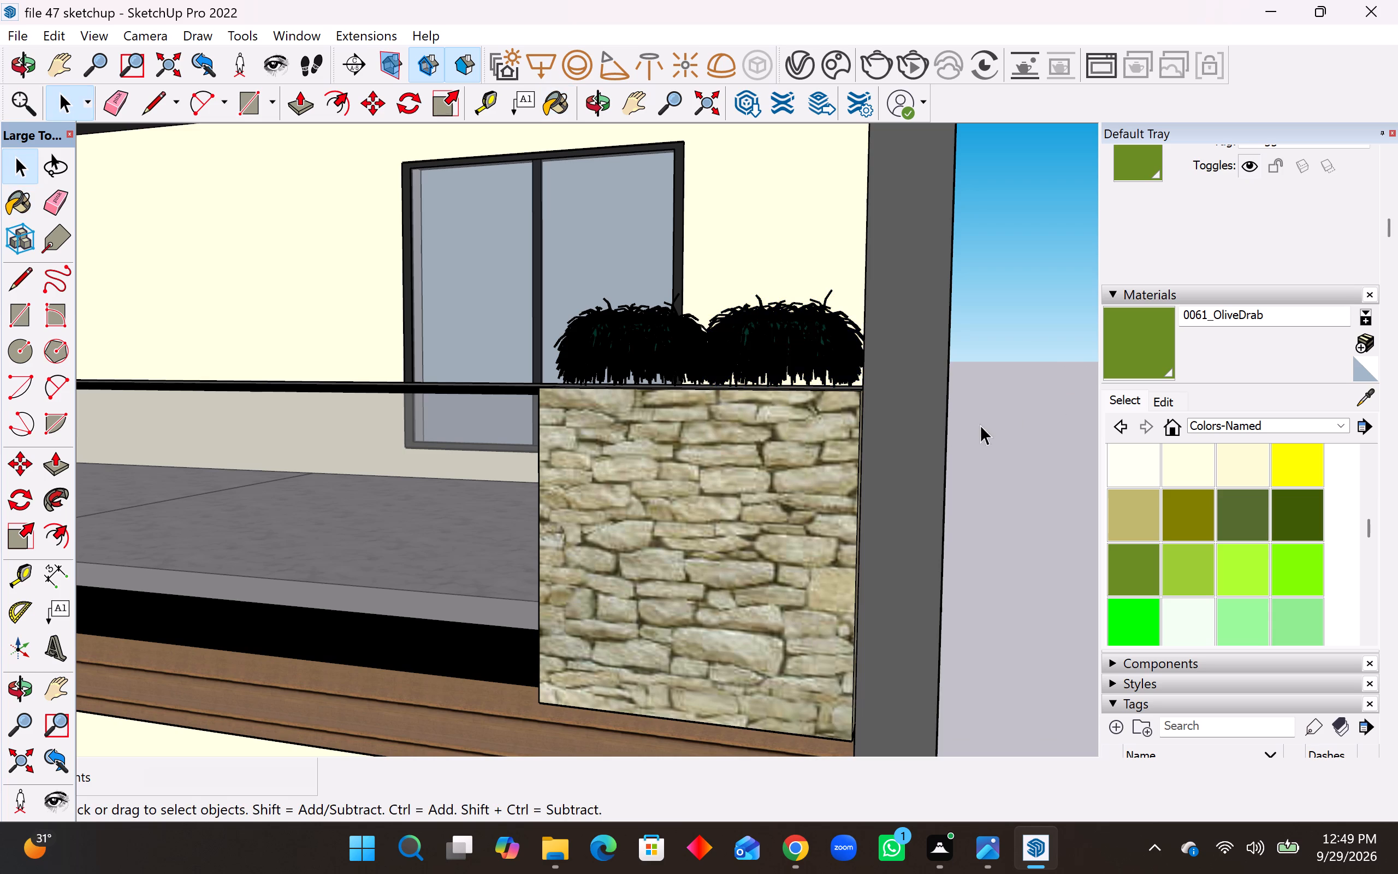
# Copy the inner grass clump from the stone parapet into the empty space beside the house.
pyautogui.moveTo(913, 413); pyautogui.dragTo(1075, 484, button='middle')
pyautogui.moveTo(728, 340); pyautogui.dragTo(748, 417, button='middle')
pyautogui.scroll(-8, 781, 410)
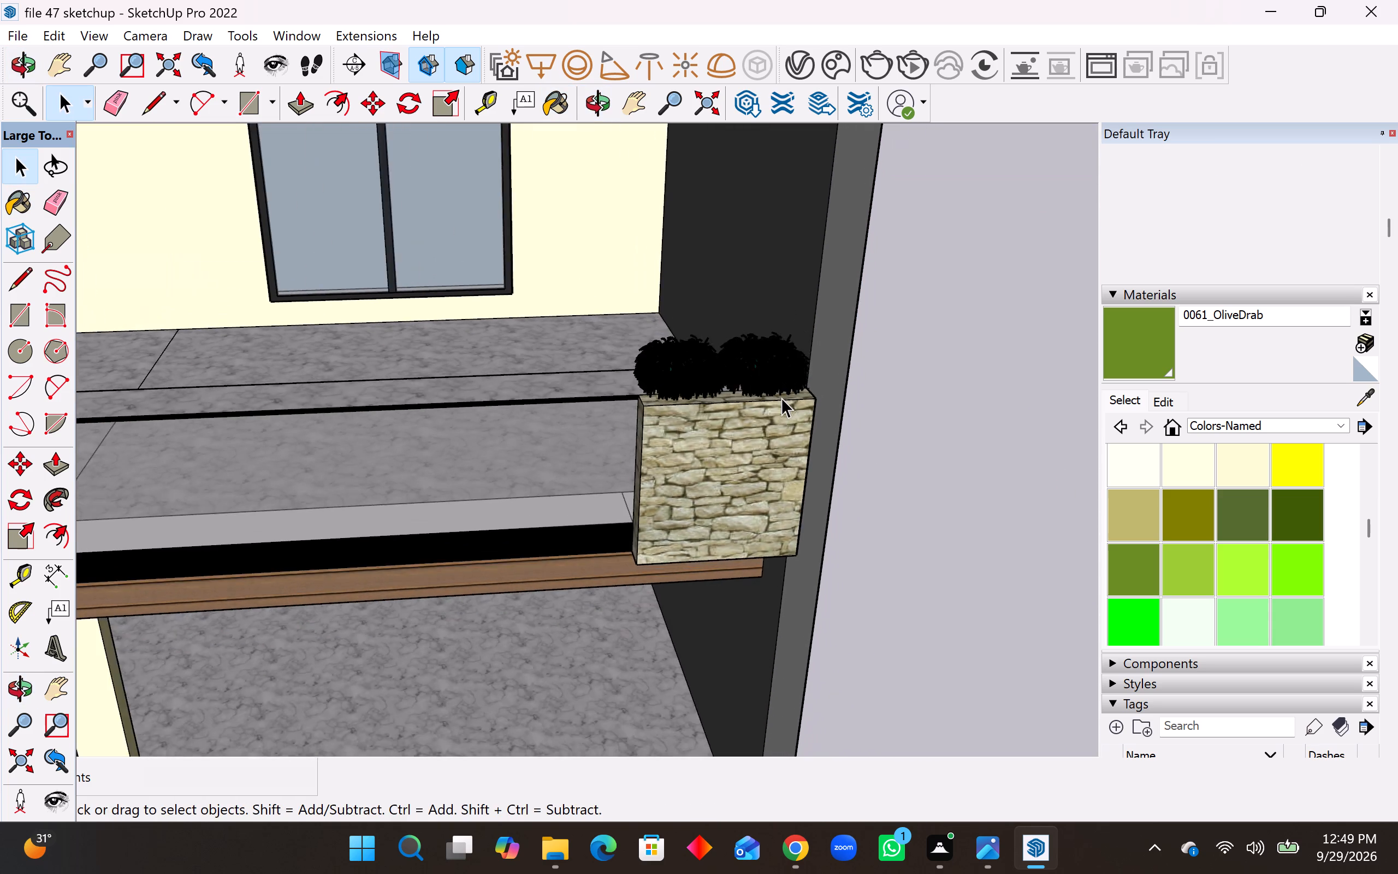
pyautogui.scroll(-3, 781, 398)
pyautogui.moveTo(776, 391); pyautogui.dragTo(698, 292, button='middle')
pyautogui.scroll(3, 808, 372)
pyautogui.scroll(-5, 798, 373)
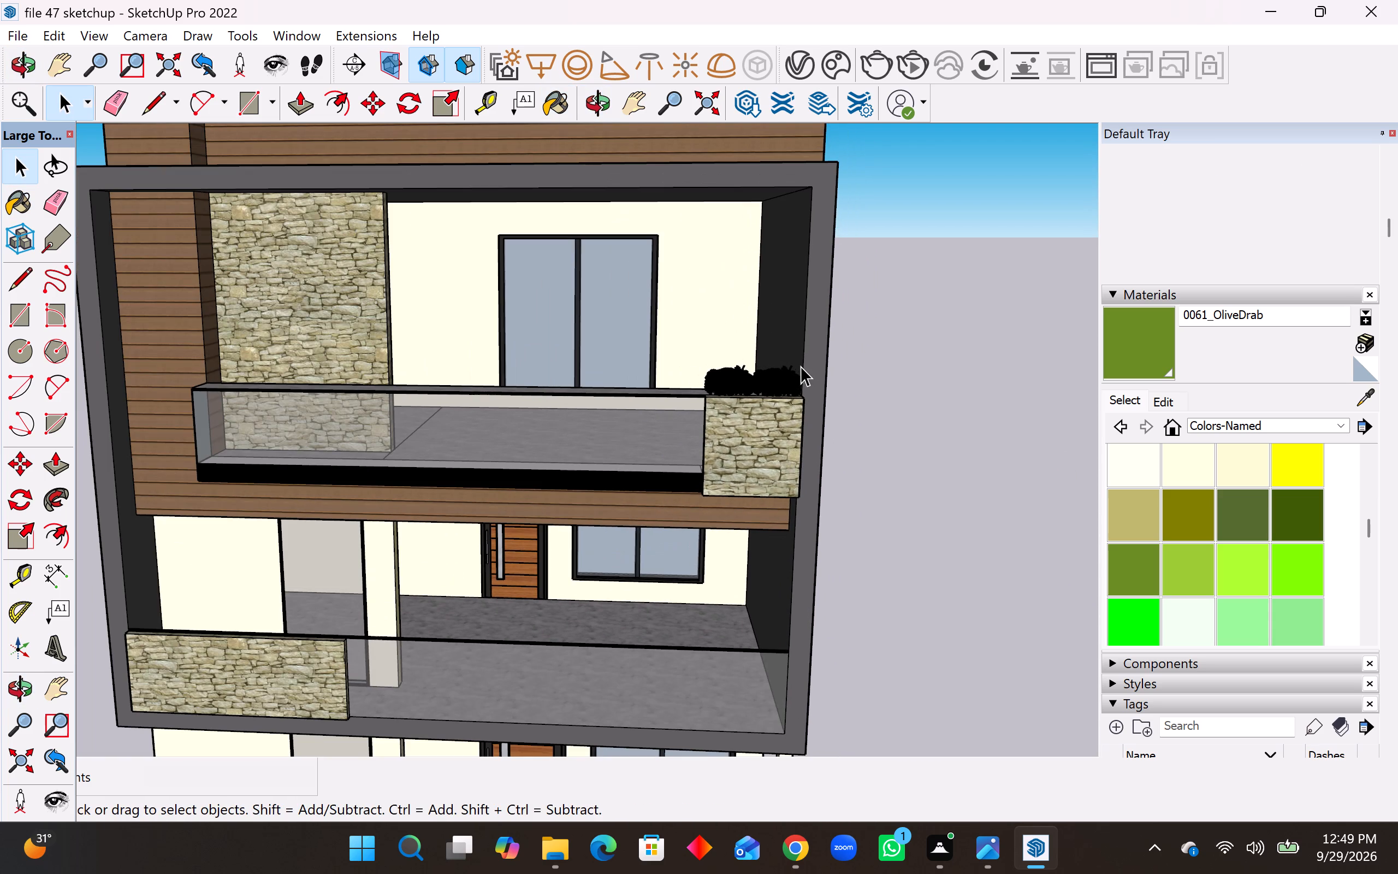
pyautogui.scroll(-3, 802, 361)
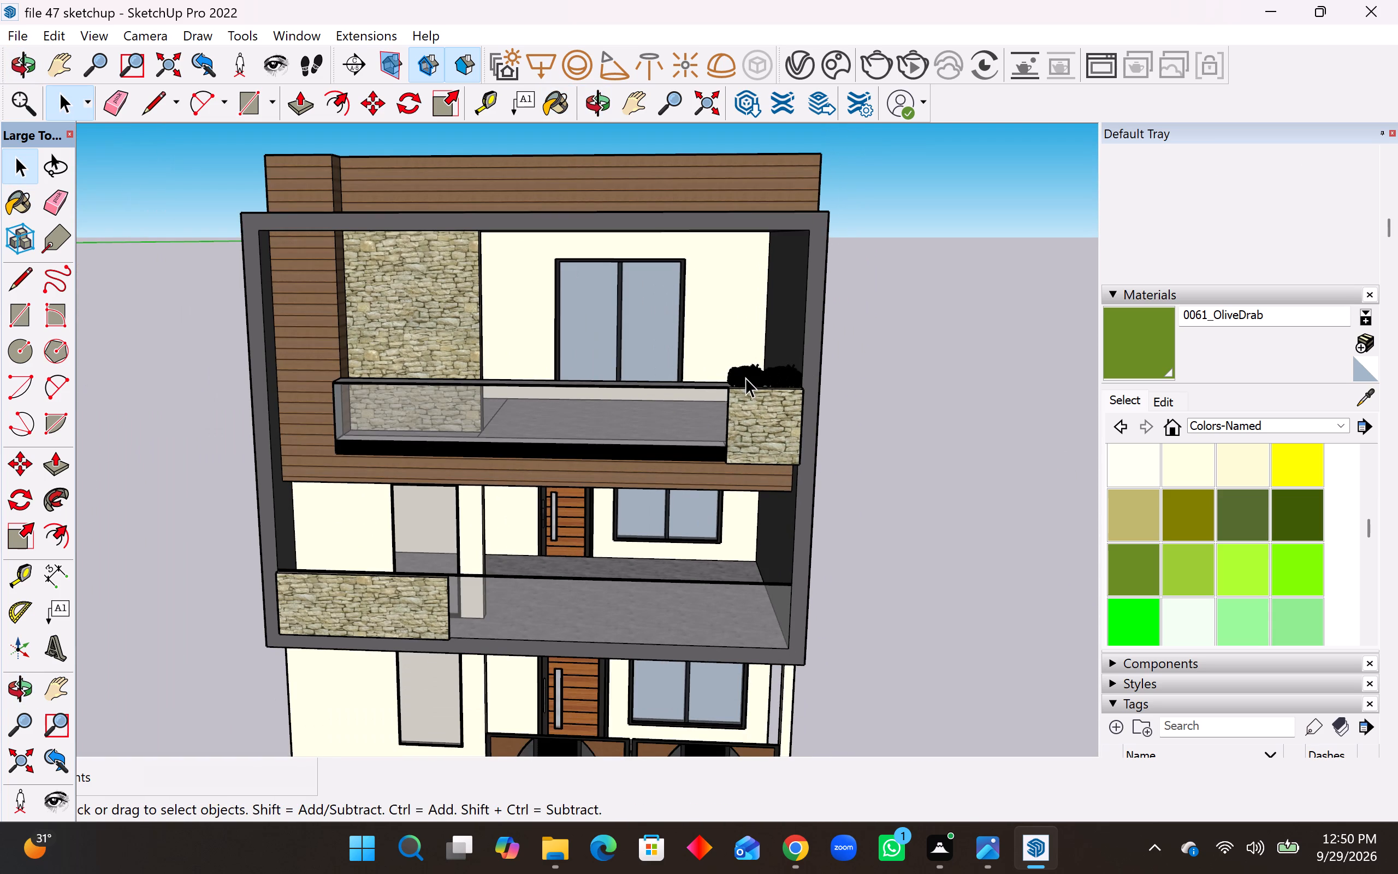
pyautogui.click(745, 377)
pyautogui.press('m')
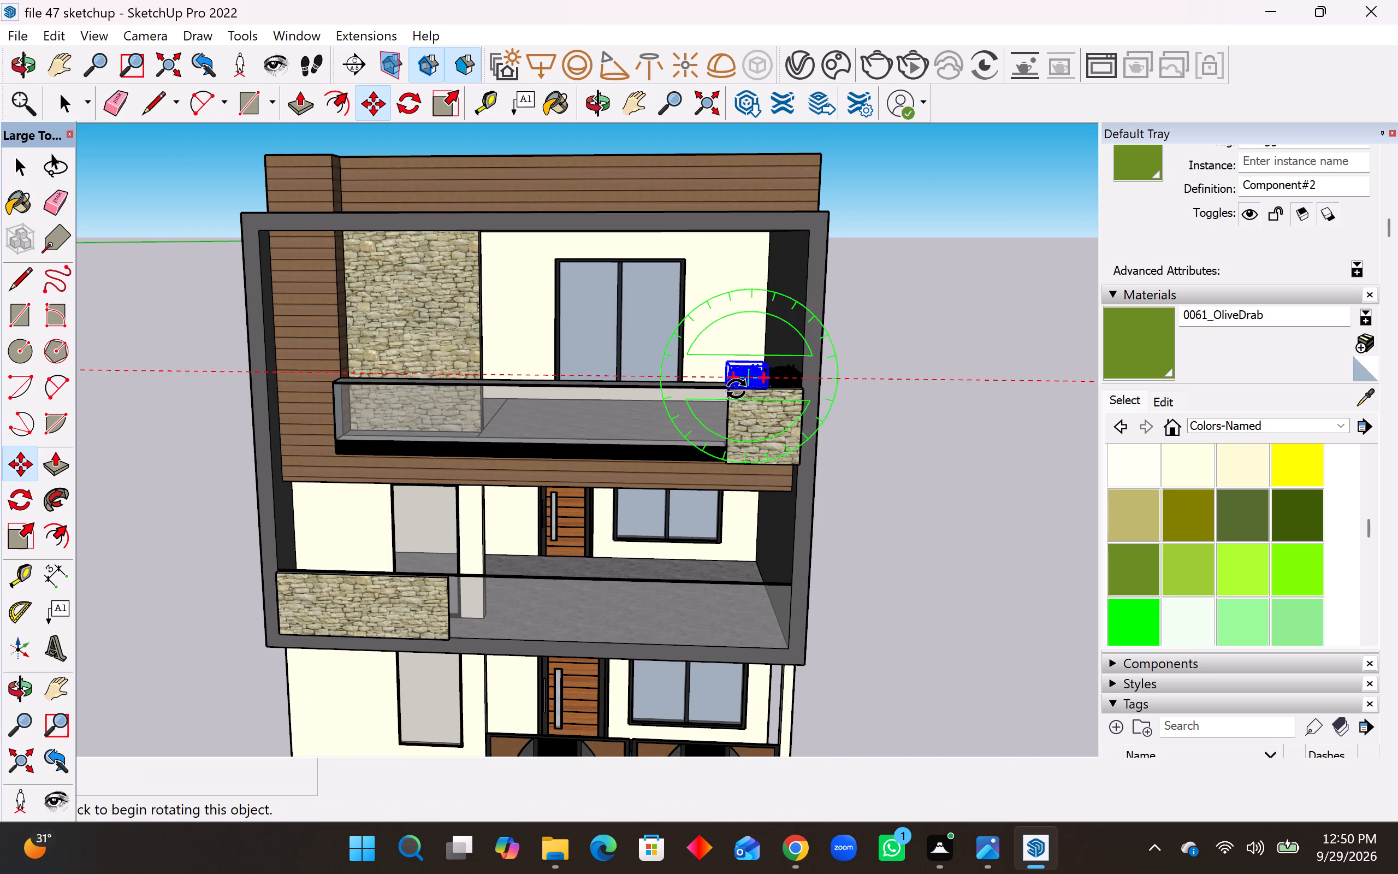
pyautogui.click(721, 394)
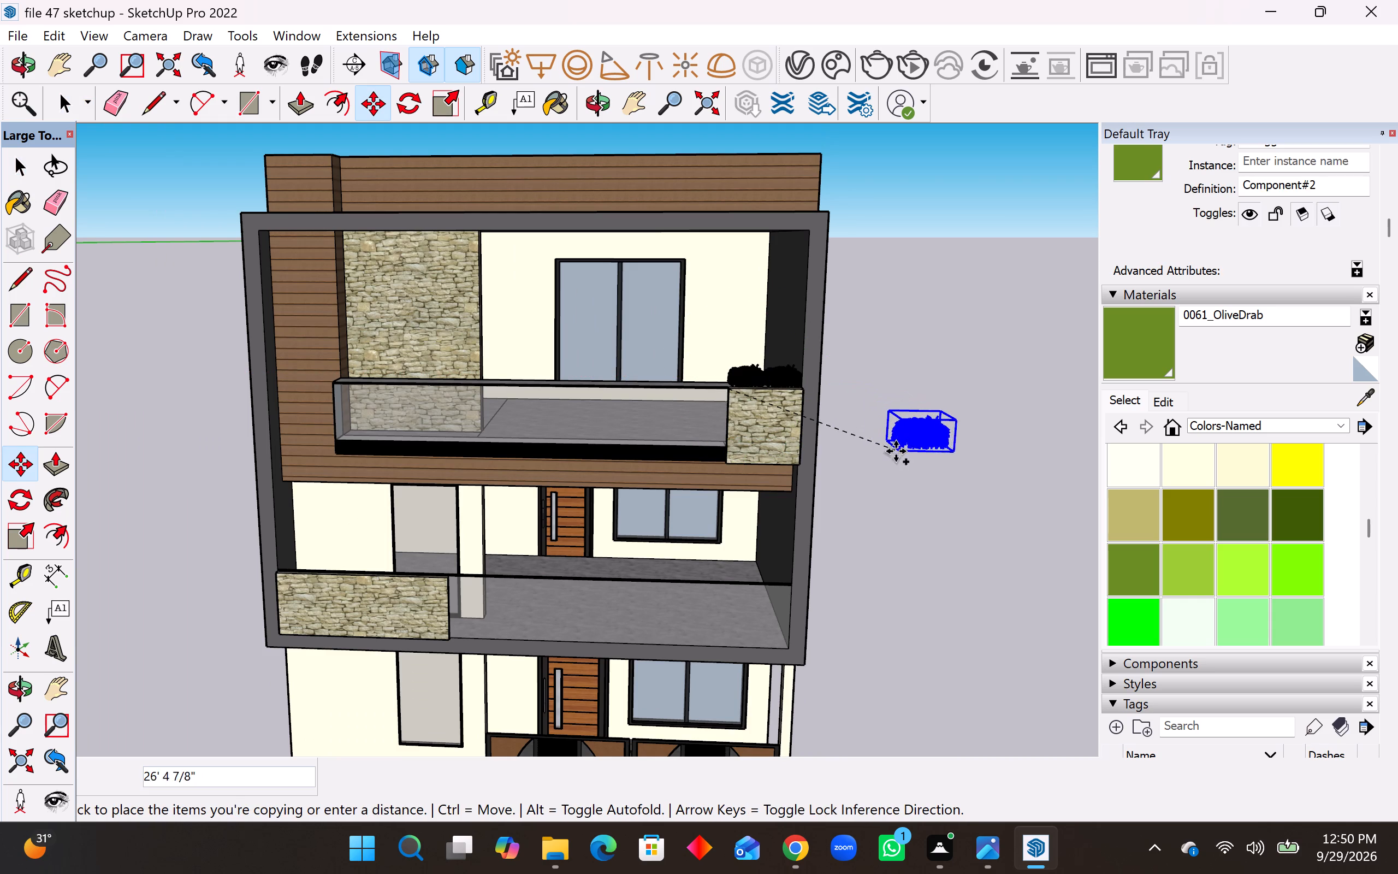
pyautogui.click(917, 467)
pyautogui.moveTo(998, 500); pyautogui.dragTo(945, 452, button='middle')
pyautogui.scroll(1, 926, 398)
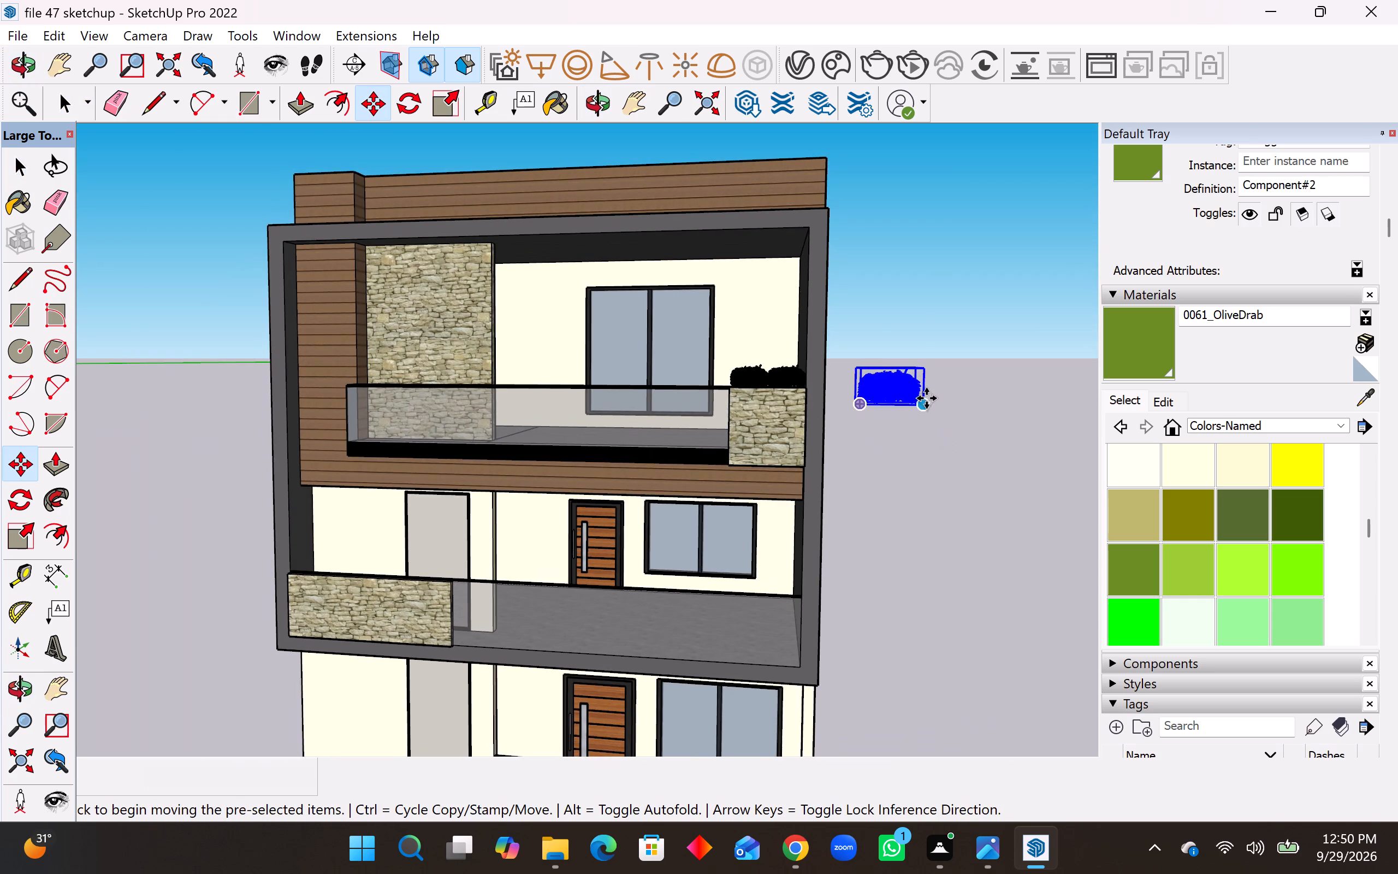
pyautogui.scroll(6, 926, 398)
pyautogui.click(876, 484)
pyautogui.scroll(-2, 982, 551)
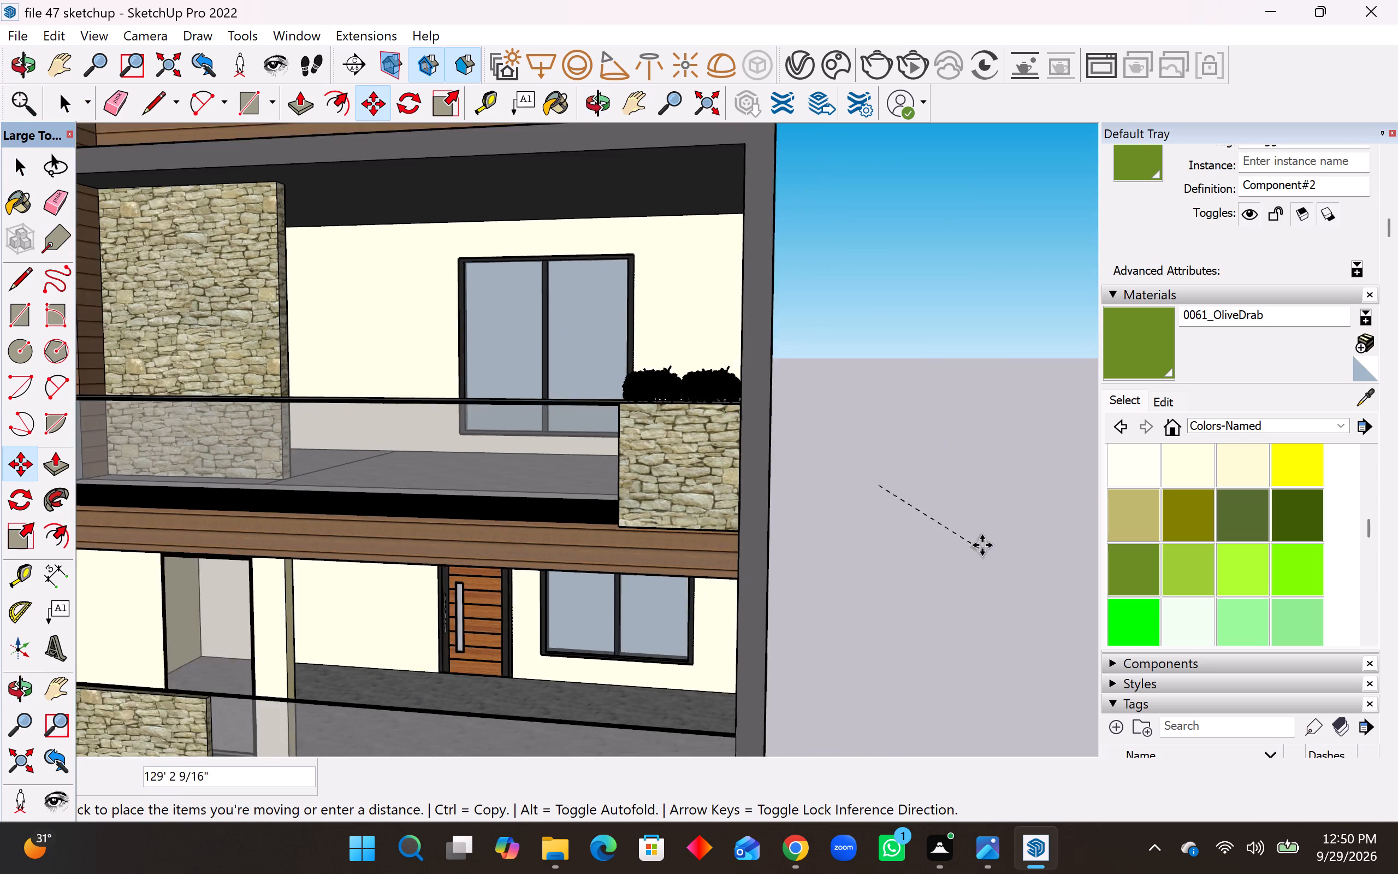
pyautogui.scroll(-12, 982, 545)
pyautogui.press('Escape')
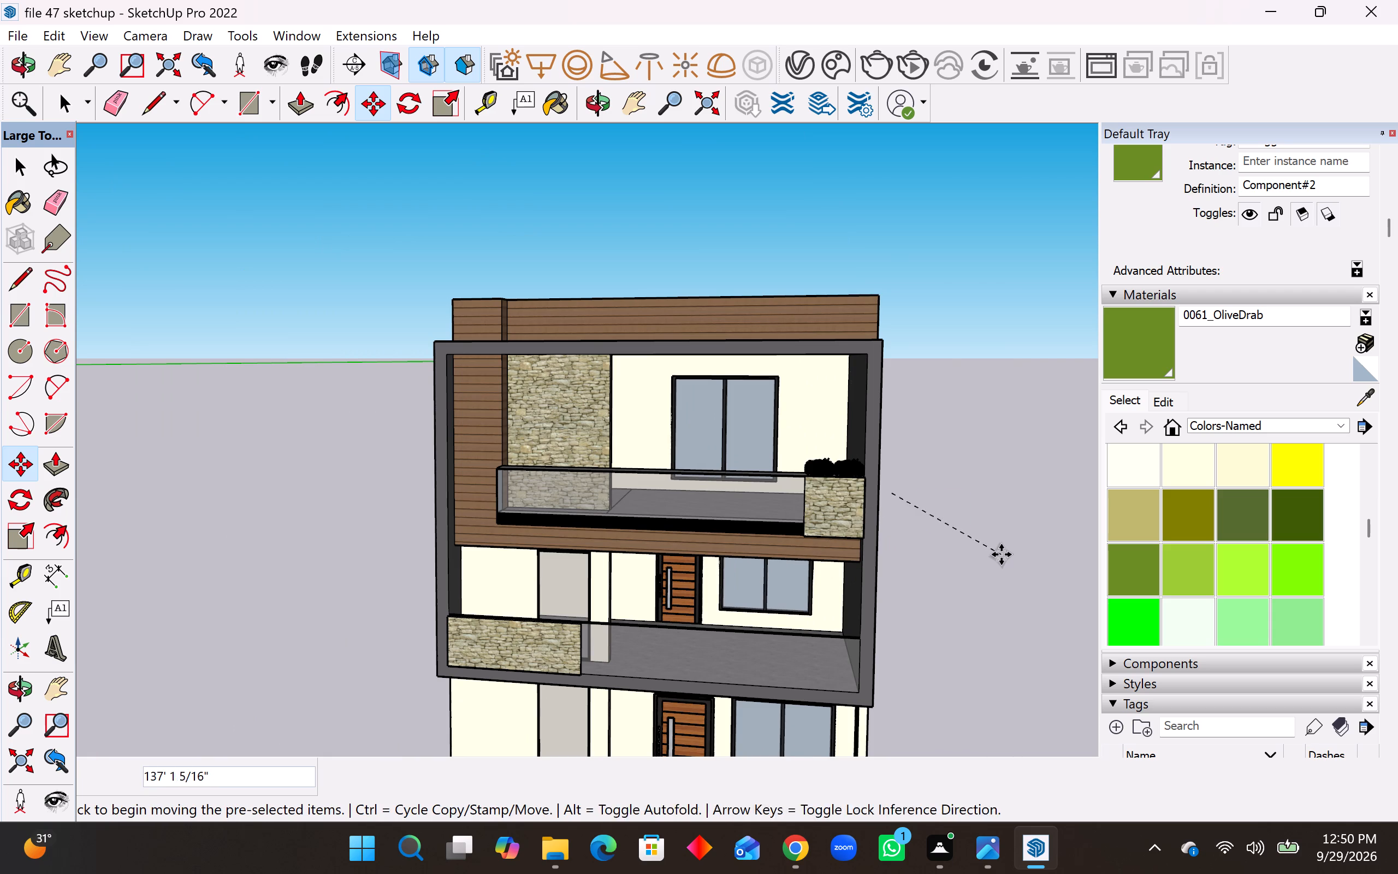
# Explode the copied grass clump component and the group inside it.
pyautogui.scroll(8, 962, 502)
pyautogui.rightClick(950, 530)
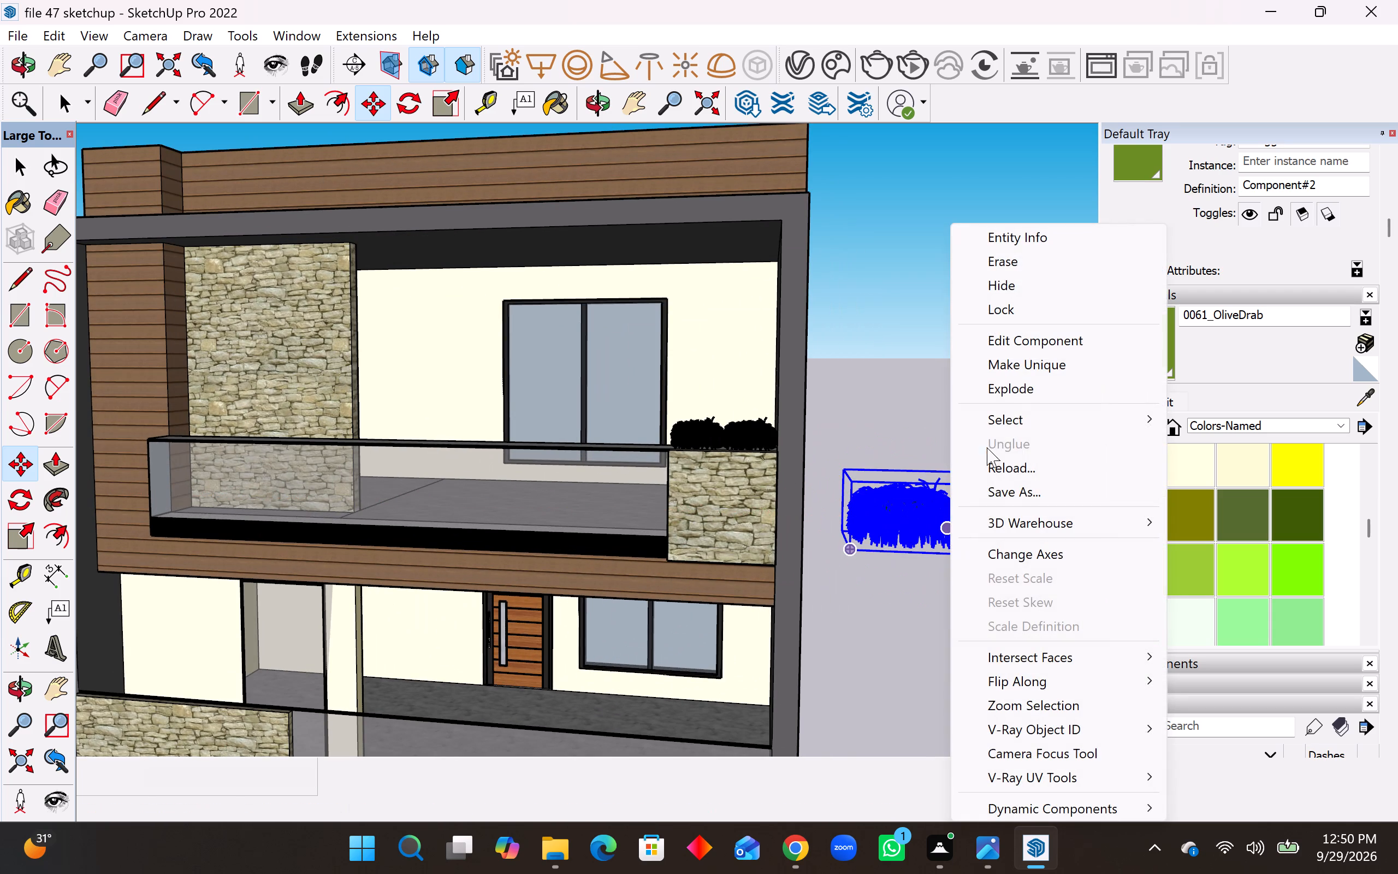
pyautogui.click(1009, 388)
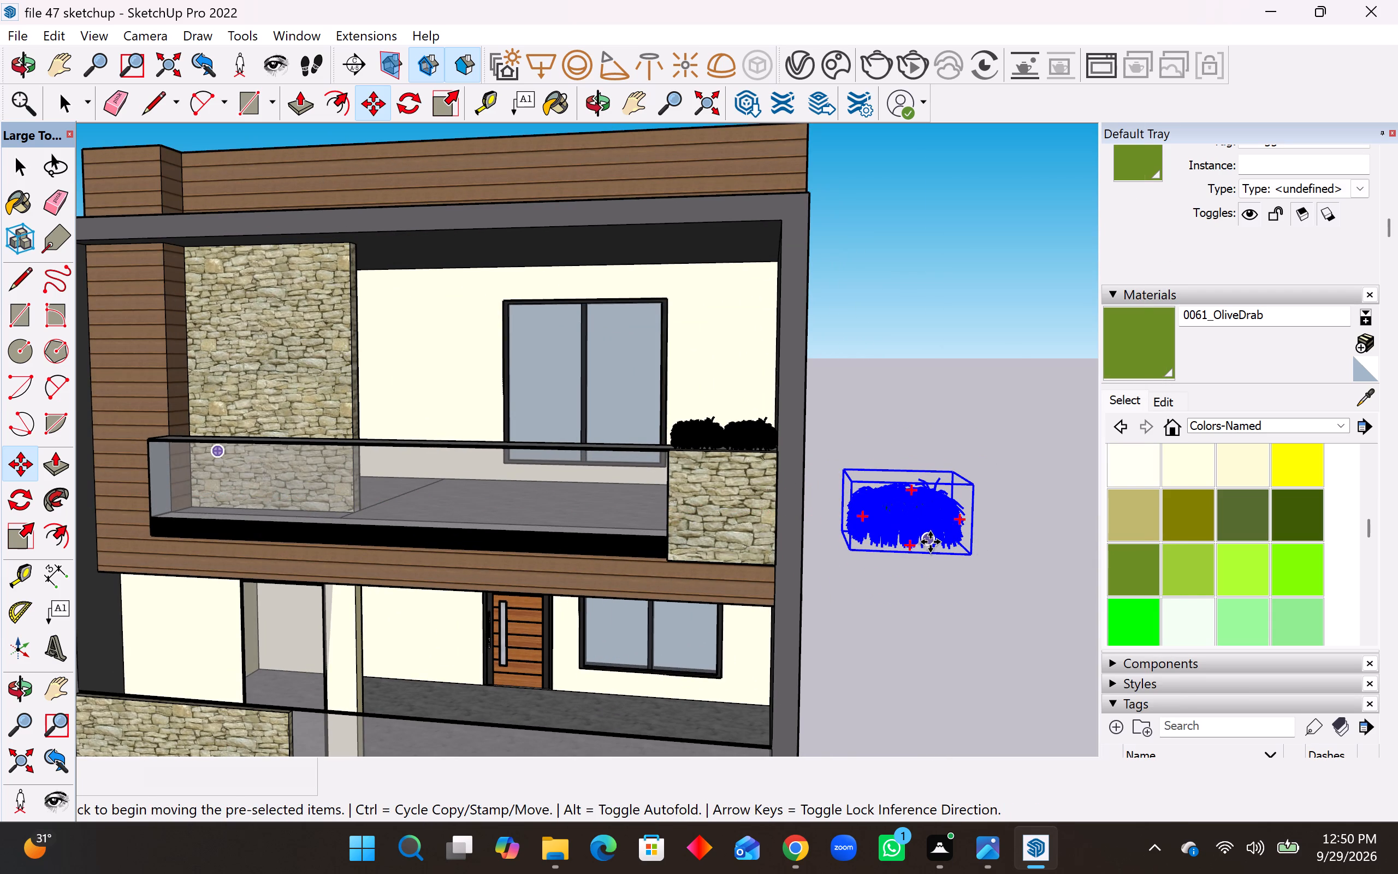
pyautogui.rightClick(930, 542)
pyautogui.click(1023, 210)
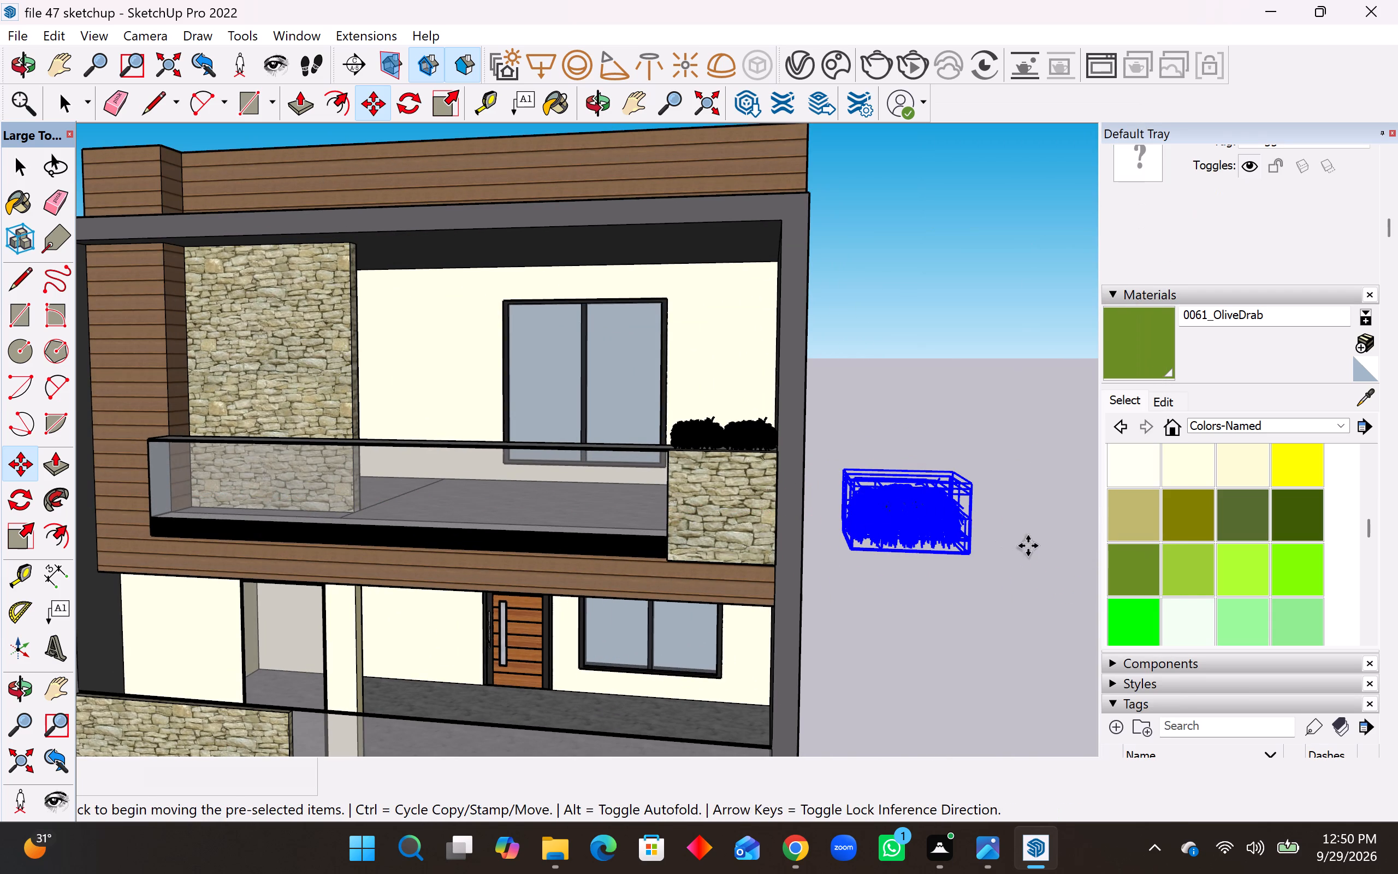
pyautogui.press('space')
pyautogui.click(1048, 538)
pyautogui.click(949, 523)
pyautogui.rightClick(952, 527)
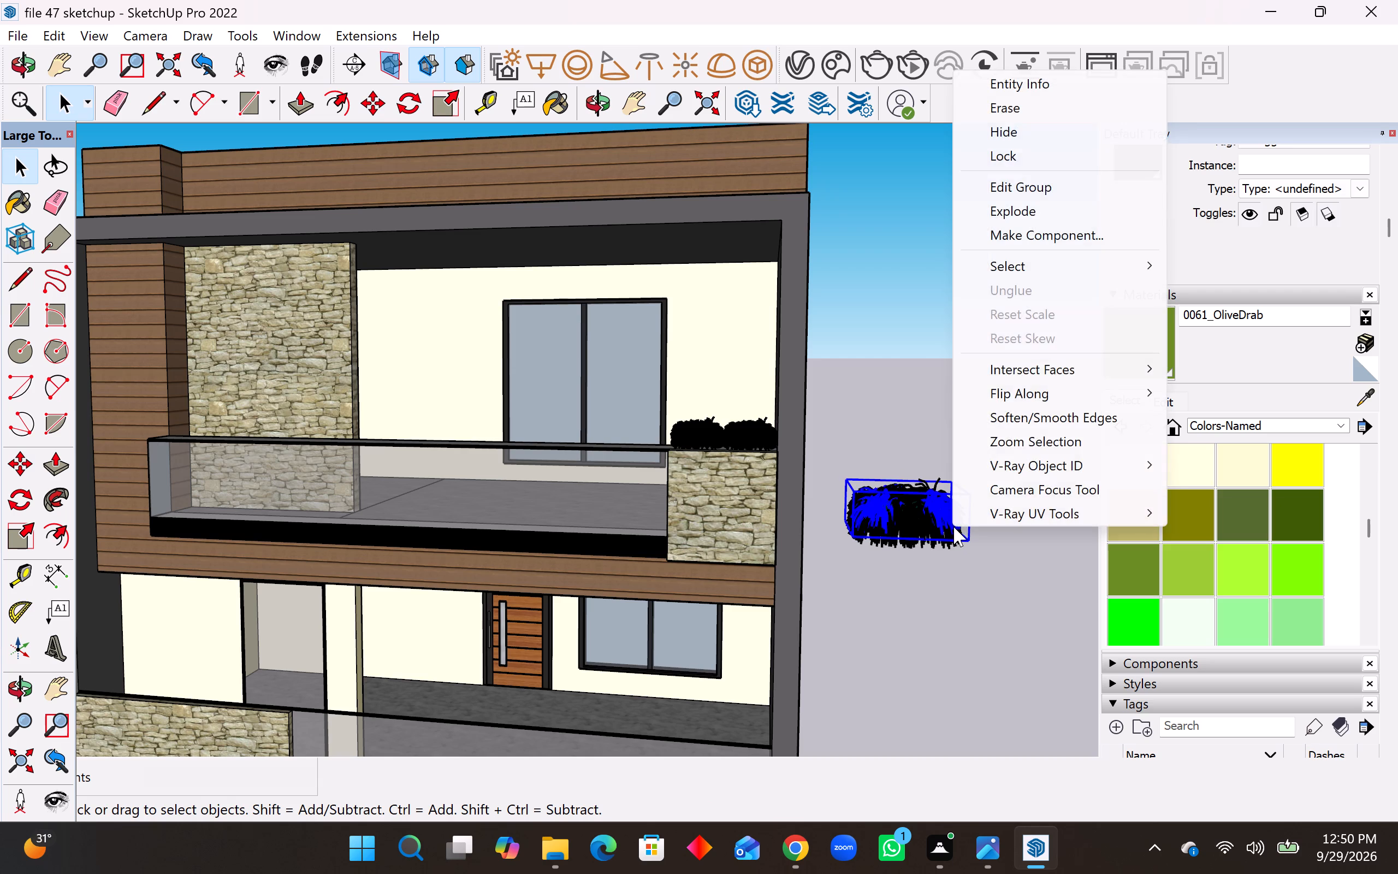
pyautogui.click(1011, 580)
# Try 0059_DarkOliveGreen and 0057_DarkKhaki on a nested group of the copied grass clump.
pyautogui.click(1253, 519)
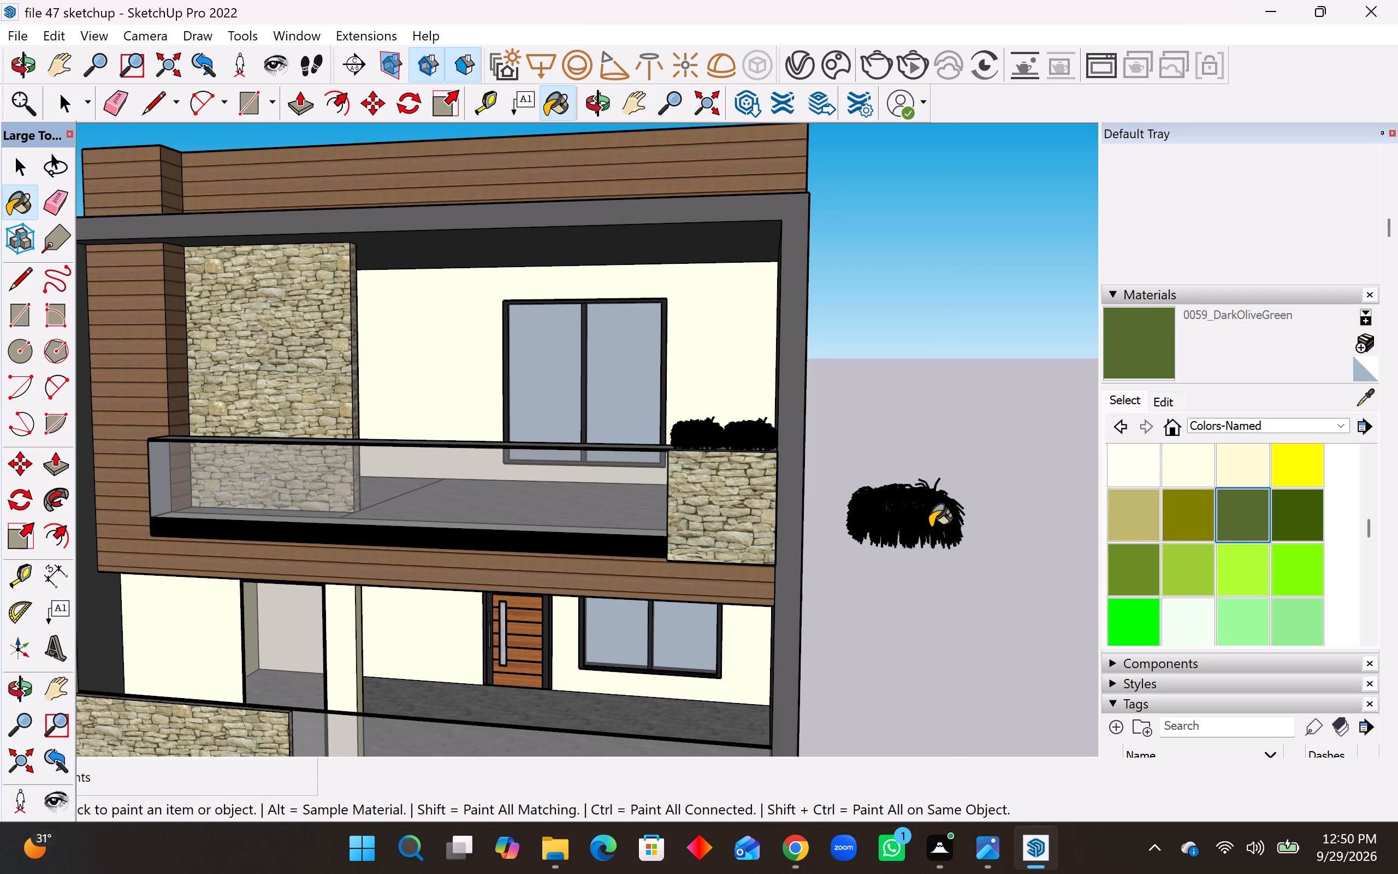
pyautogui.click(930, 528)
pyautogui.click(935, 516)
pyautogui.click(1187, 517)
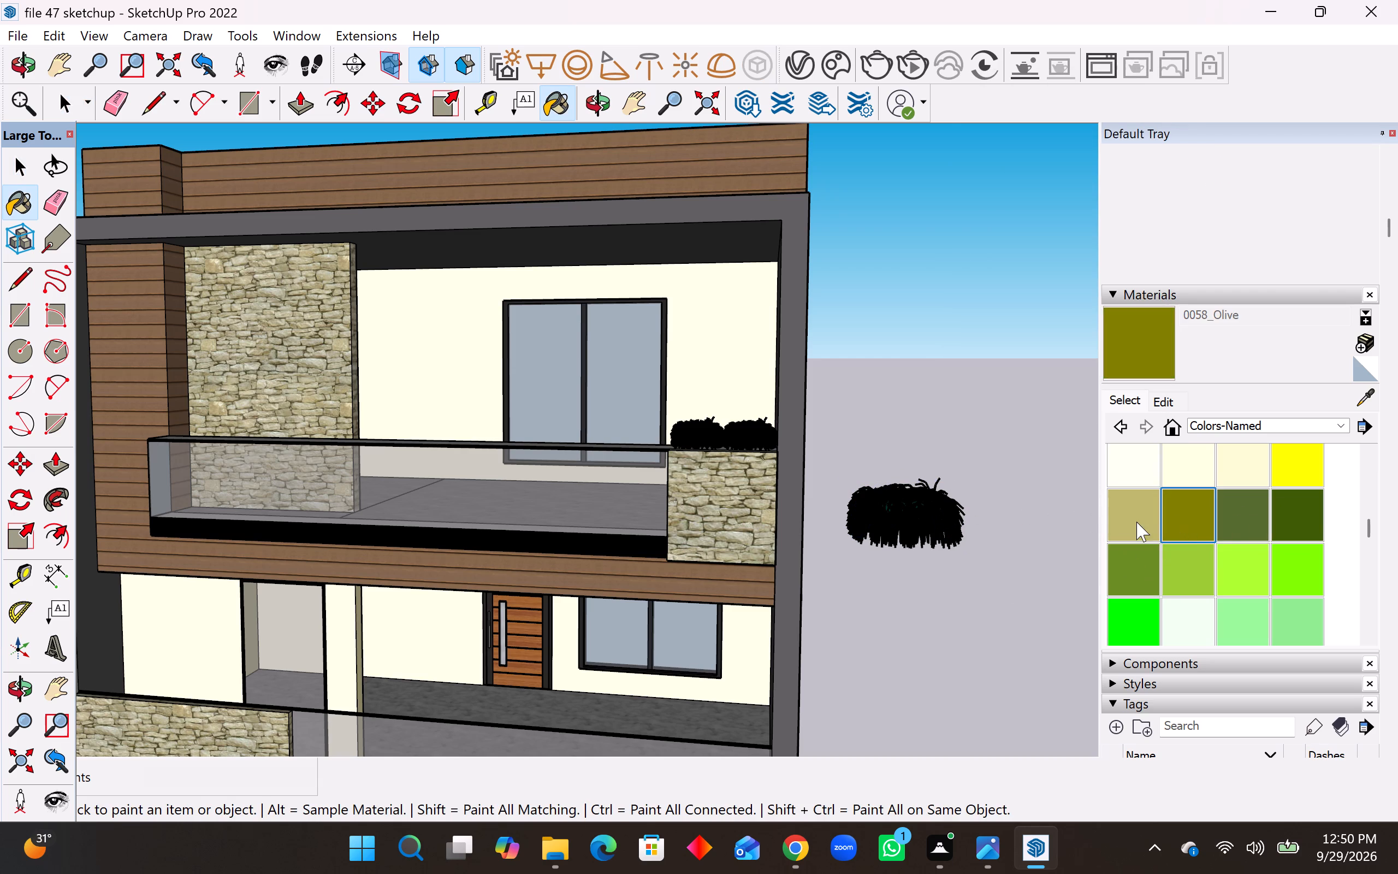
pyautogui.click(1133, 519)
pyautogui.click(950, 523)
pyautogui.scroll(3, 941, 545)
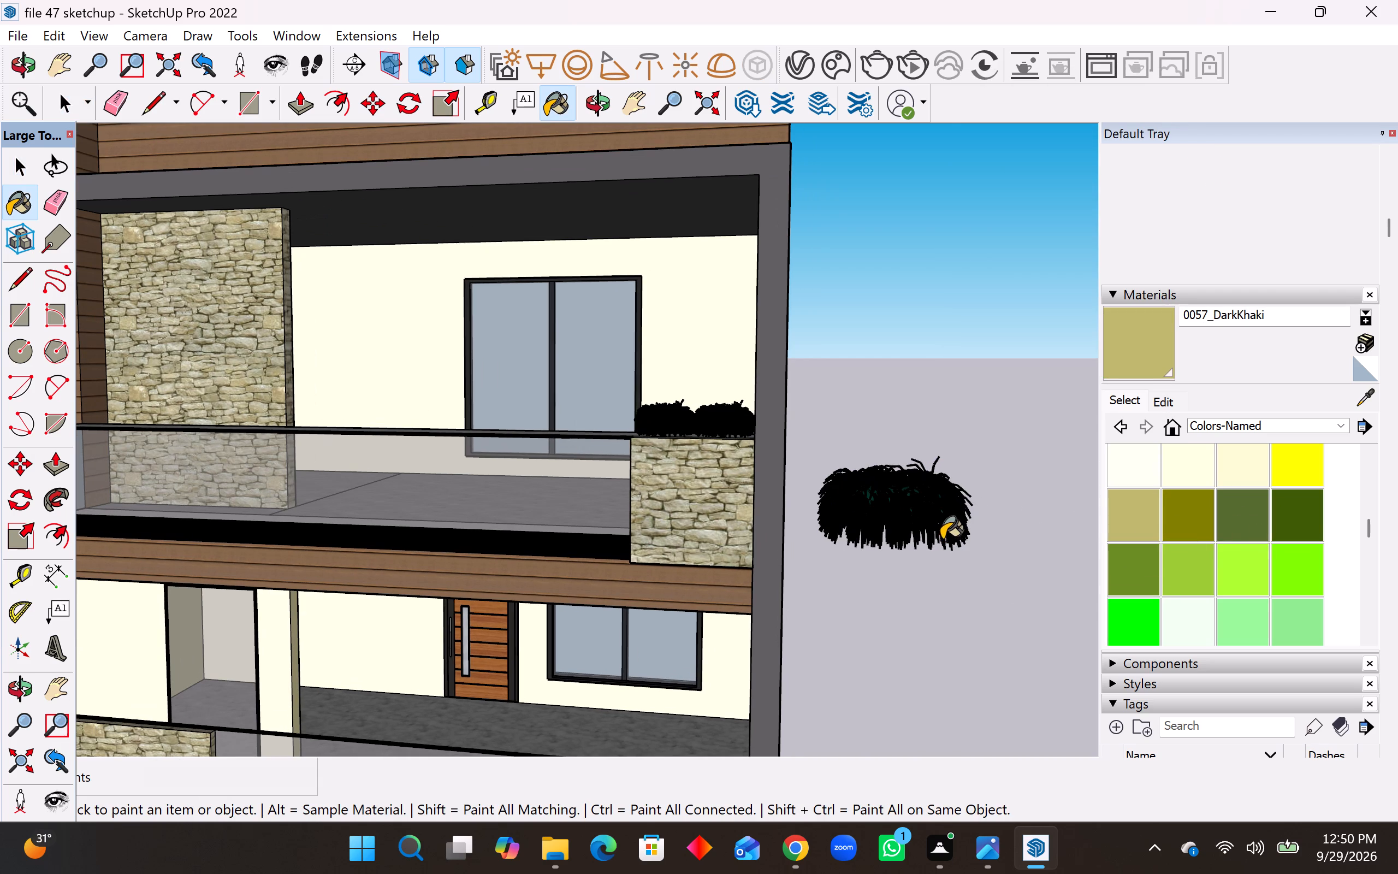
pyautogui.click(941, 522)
# Explode the nested blade group of the copied grass clump.
pyautogui.rightClick(941, 522)
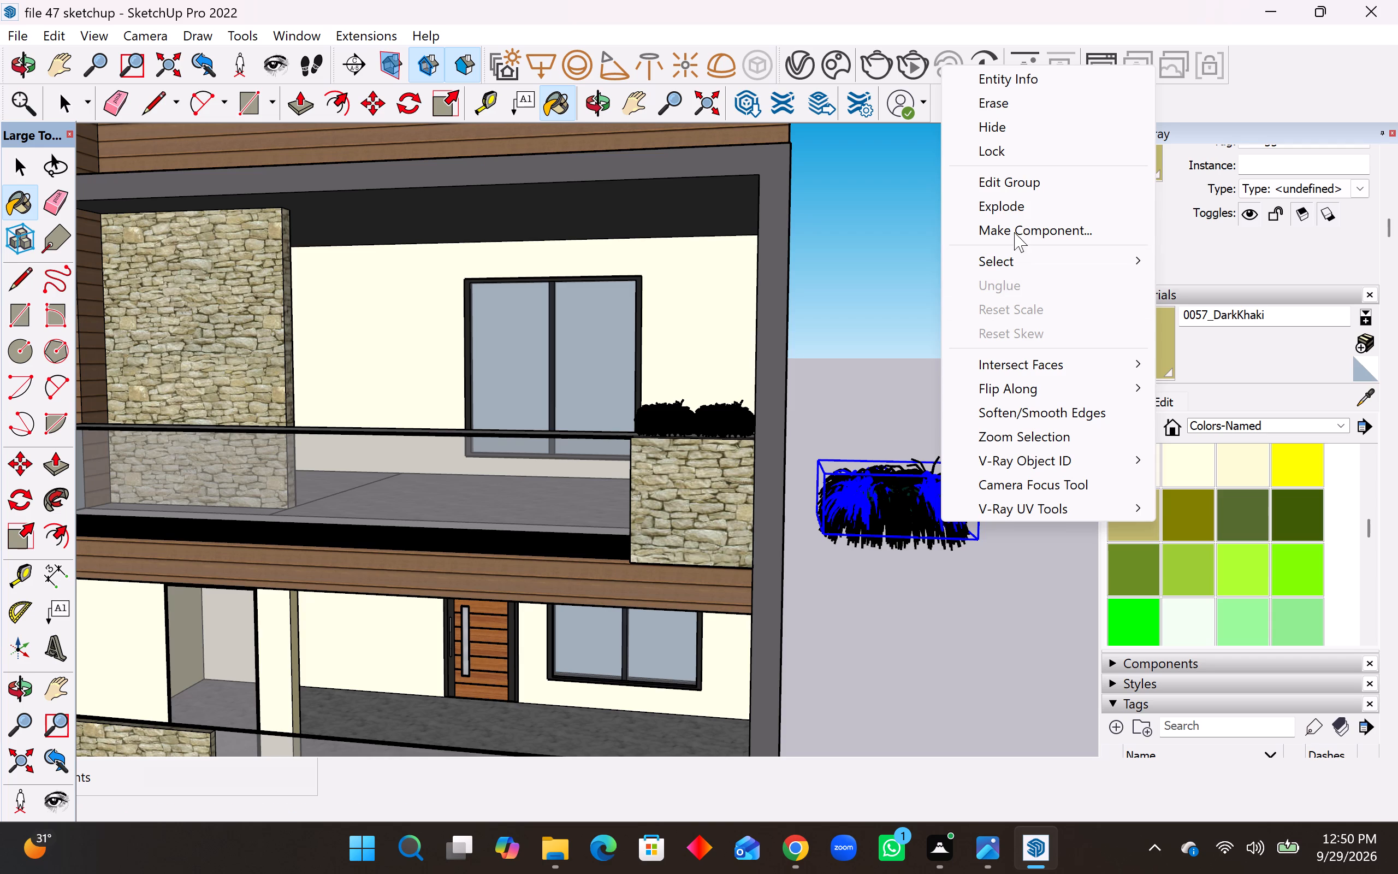
pyautogui.click(1011, 196)
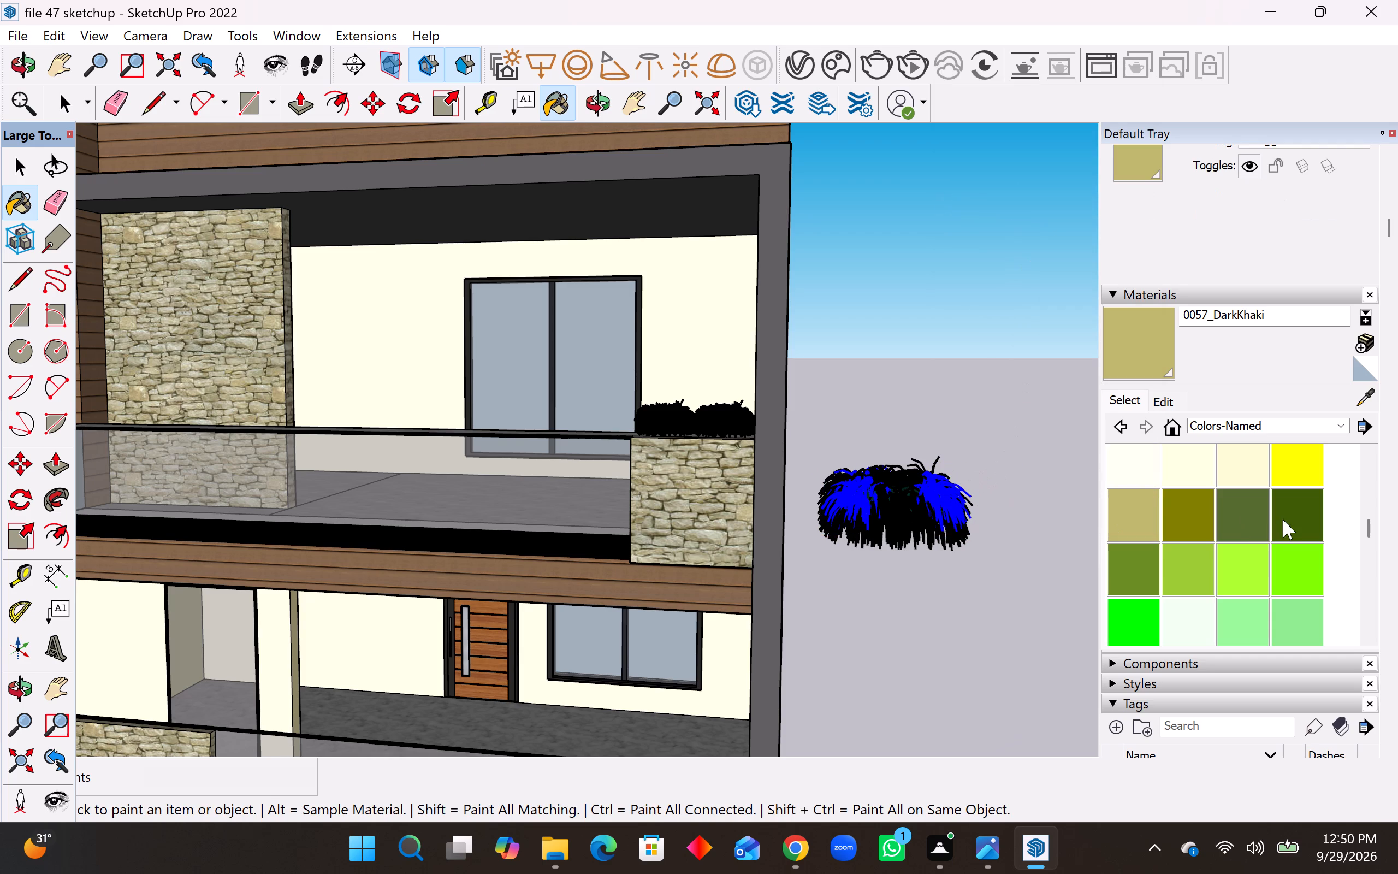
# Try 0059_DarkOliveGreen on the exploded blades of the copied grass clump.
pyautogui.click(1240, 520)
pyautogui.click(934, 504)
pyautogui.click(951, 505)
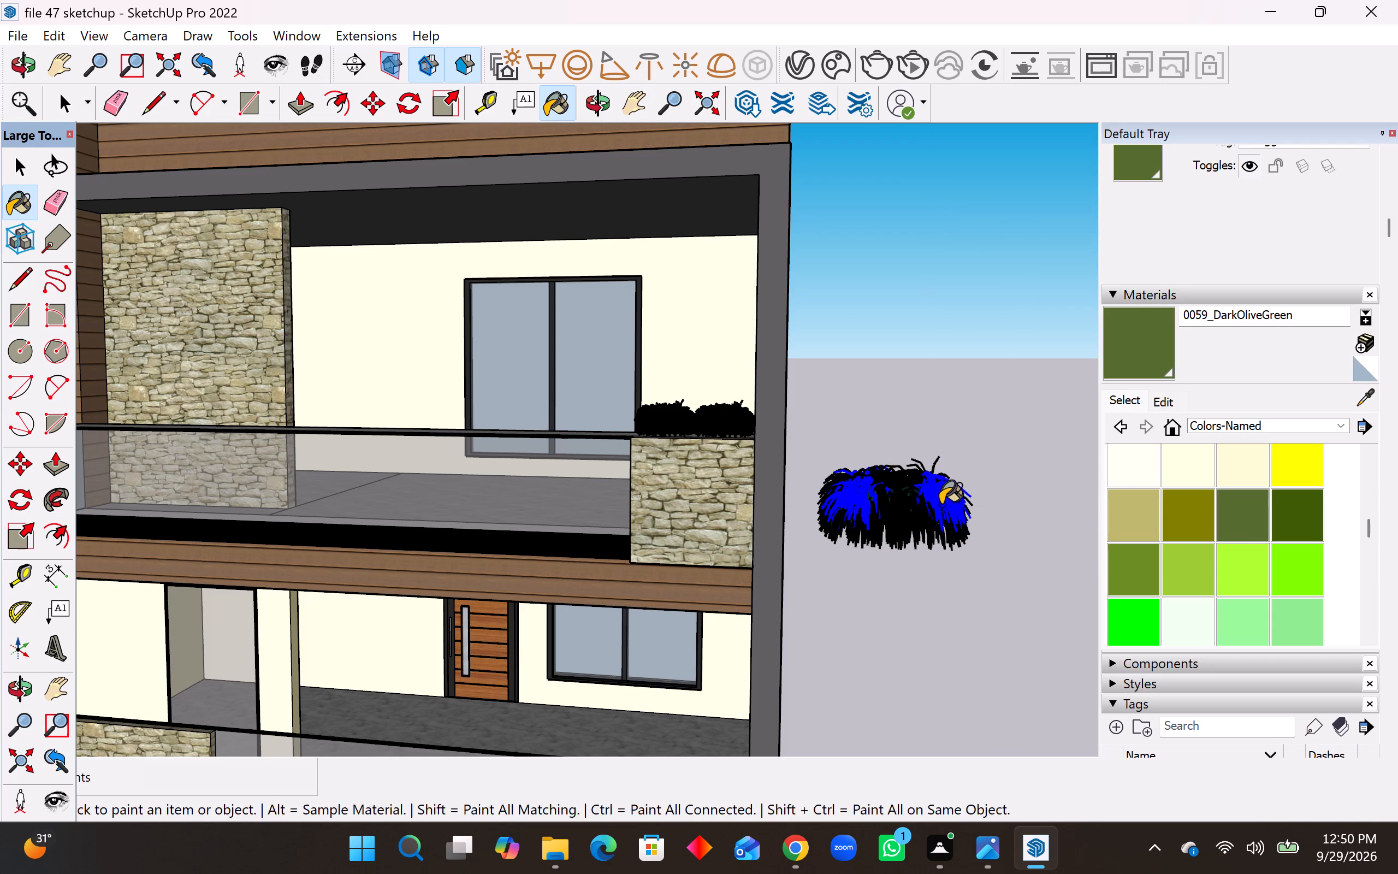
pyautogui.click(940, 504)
# Paint the exploded blades at both ends of the copied grass clump with 0062_YellowGreen.
pyautogui.click(1192, 567)
pyautogui.click(903, 501)
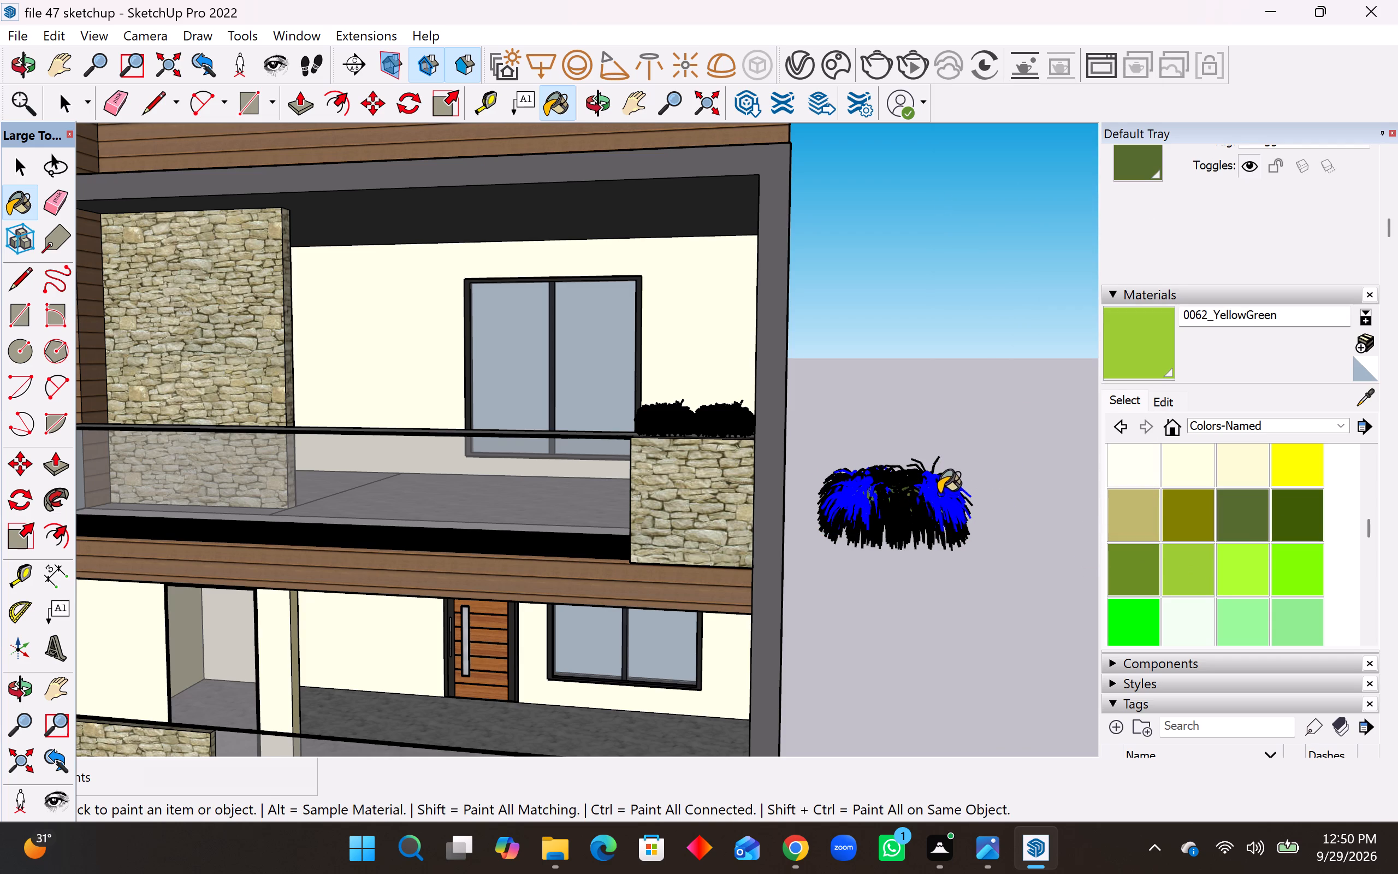
pyautogui.click(938, 494)
pyautogui.click(951, 499)
pyautogui.click(867, 505)
pyautogui.click(874, 504)
pyautogui.click(852, 509)
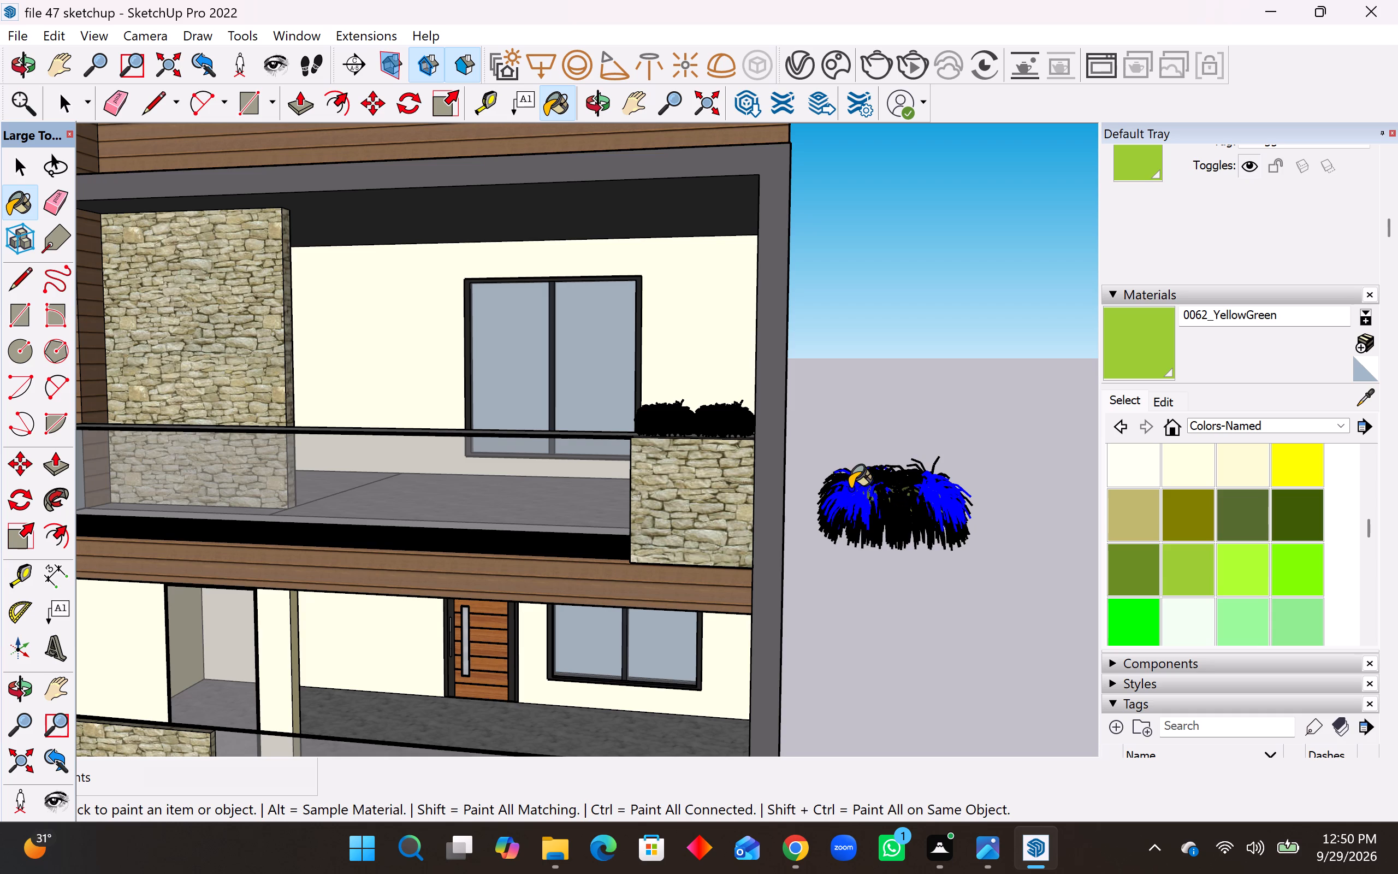
pyautogui.click(850, 489)
pyautogui.click(850, 494)
# Paint the middle front and core of the copied grass clump with 0062_YellowGreen.
pyautogui.scroll(7, 912, 521)
pyautogui.moveTo(902, 511); pyautogui.dragTo(902, 511, button='middle')
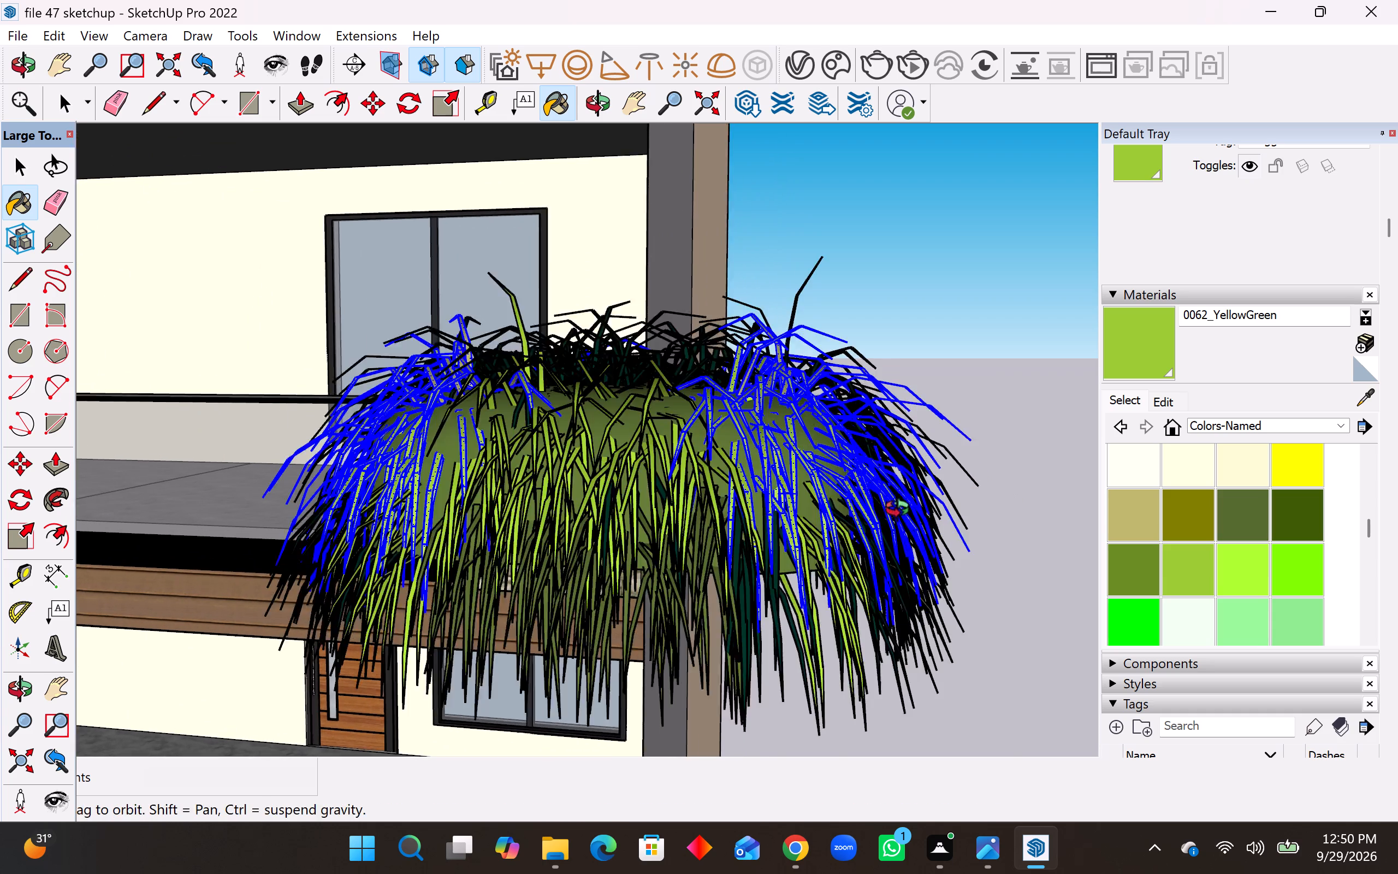
pyautogui.moveTo(902, 511); pyautogui.dragTo(917, 535, button='middle')
pyautogui.scroll(-6, 979, 511)
pyautogui.scroll(8, 964, 505)
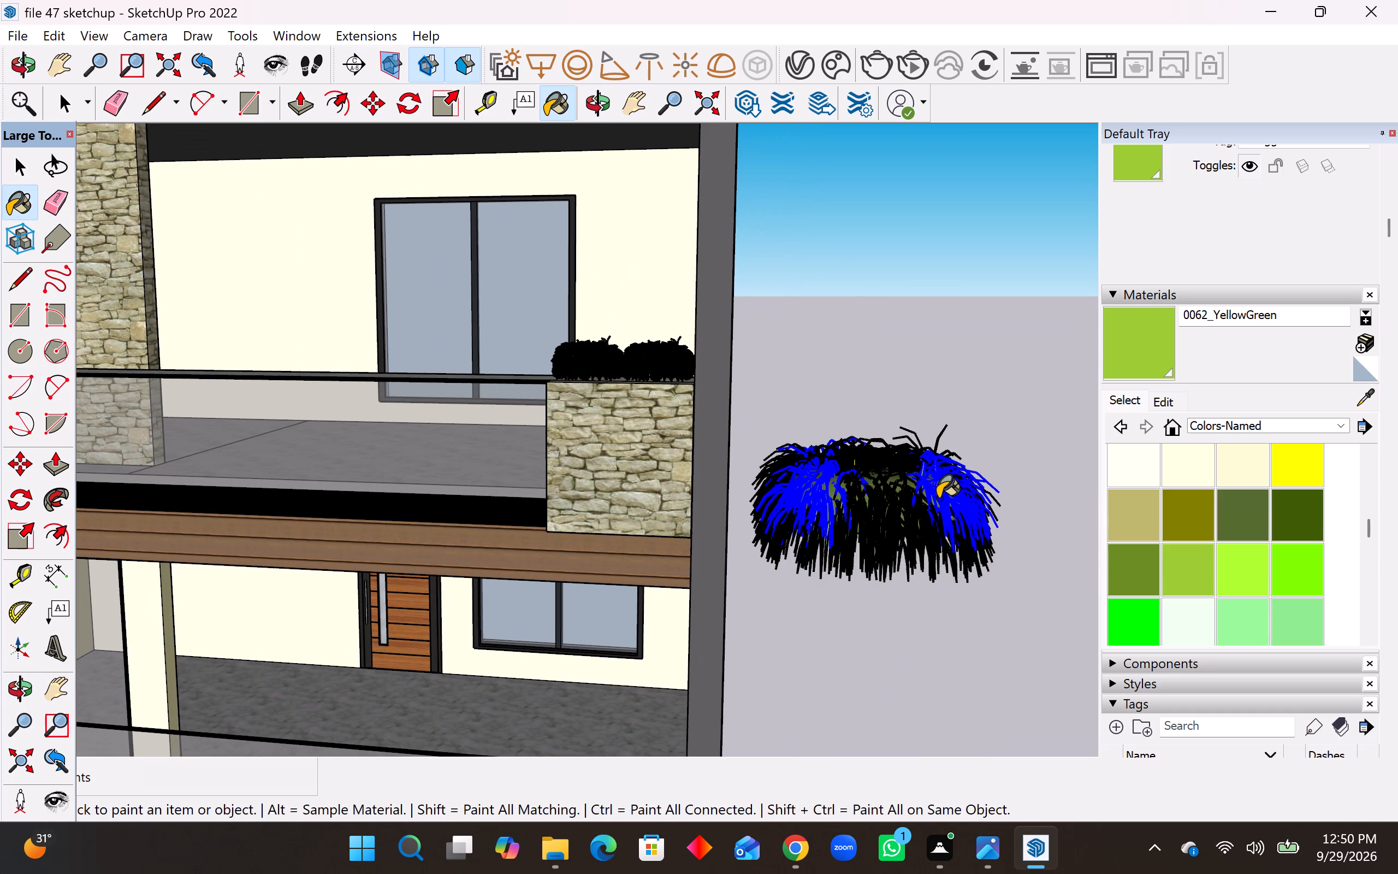
pyautogui.click(913, 482)
pyautogui.click(911, 477)
pyautogui.click(893, 464)
pyautogui.tripleClick(889, 459)
pyautogui.click(885, 513)
pyautogui.moveTo(885, 514); pyautogui.dragTo(882, 519)
pyautogui.click(873, 524)
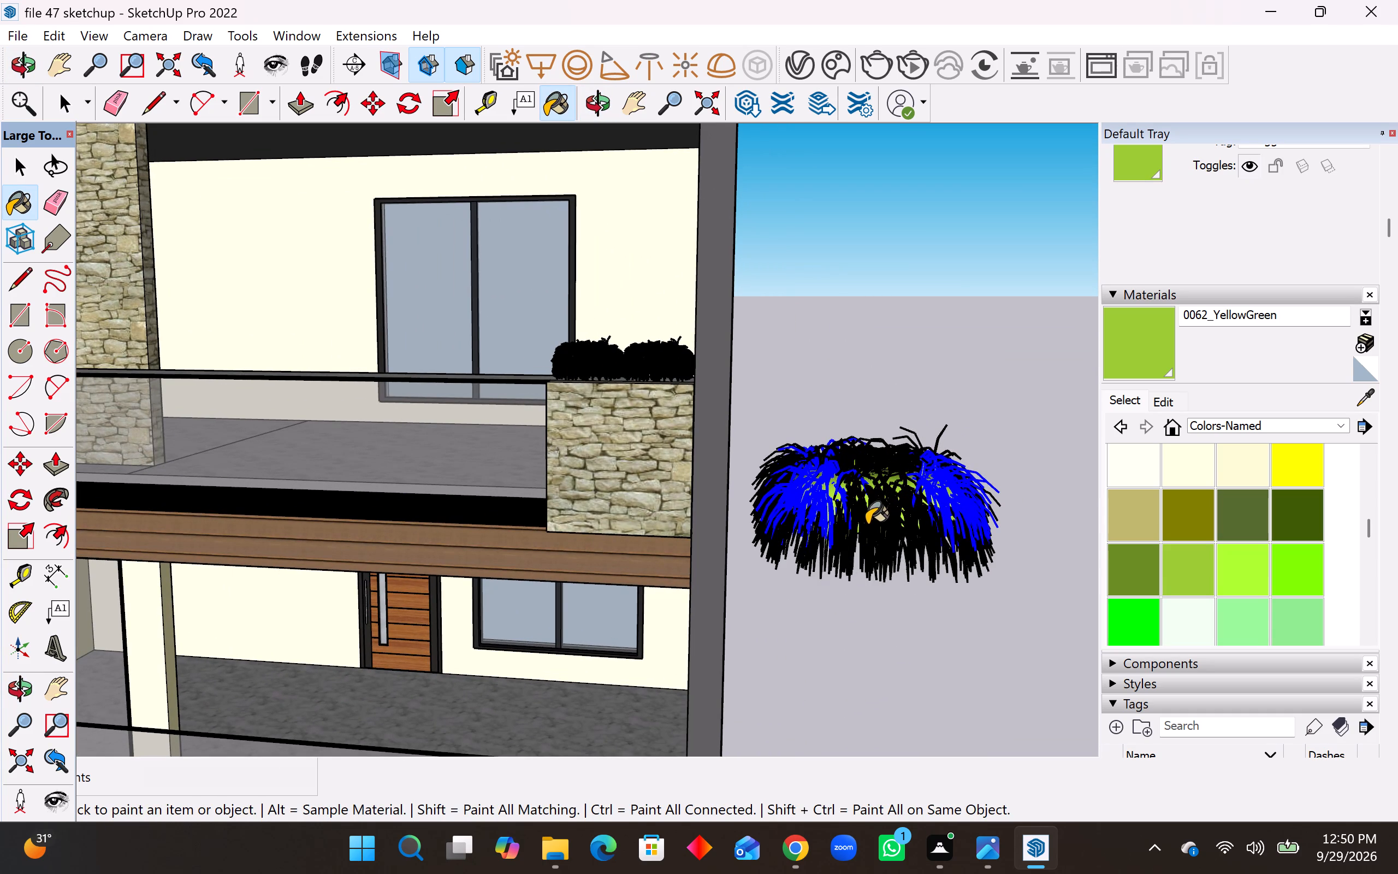
pyautogui.click(866, 525)
pyautogui.click(858, 522)
pyautogui.moveTo(882, 498); pyautogui.dragTo(887, 497)
pyautogui.moveTo(892, 495); pyautogui.dragTo(897, 511)
pyautogui.click(901, 514)
pyautogui.click(882, 522)
pyautogui.click(861, 521)
pyautogui.click(848, 515)
pyautogui.click(855, 506)
pyautogui.click(878, 494)
# Paint the top and house-side blades of the copied grass clump with 0062_YellowGreen.
pyautogui.moveTo(875, 483); pyautogui.dragTo(879, 505, button='middle')
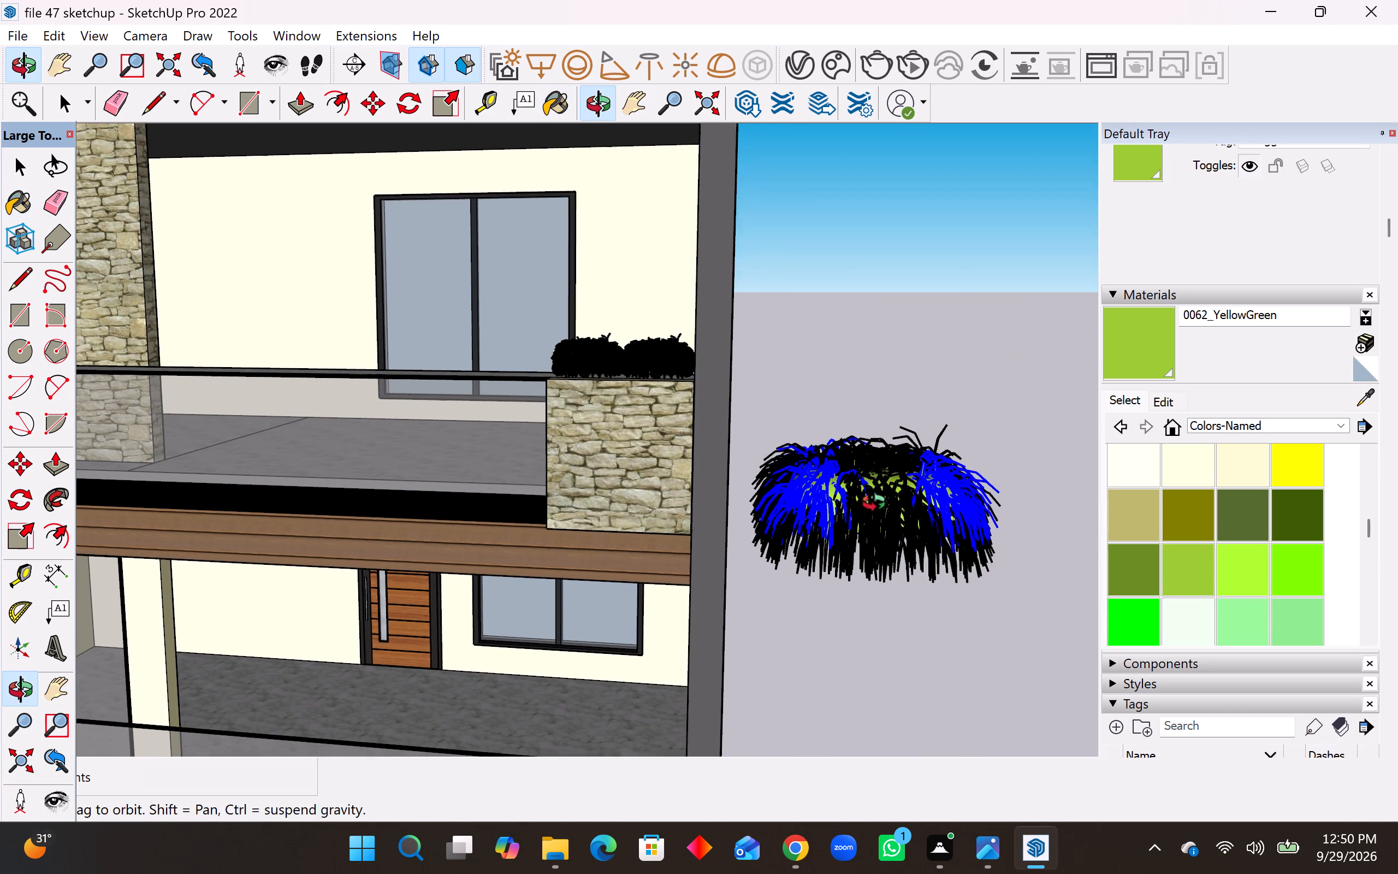
pyautogui.moveTo(879, 505); pyautogui.dragTo(882, 512, button='middle')
pyautogui.scroll(-1, 882, 508)
pyautogui.doubleClick(876, 462)
pyautogui.click(899, 459)
pyautogui.click(915, 454)
pyautogui.click(825, 481)
pyautogui.moveTo(815, 482); pyautogui.dragTo(802, 492)
pyautogui.moveTo(784, 498); pyautogui.dragTo(777, 509)
pyautogui.click(768, 509)
pyautogui.moveTo(769, 506); pyautogui.dragTo(772, 499)
pyautogui.click(784, 468)
pyautogui.moveTo(784, 466); pyautogui.dragTo(787, 473)
pyautogui.moveTo(785, 474); pyautogui.dragTo(797, 479)
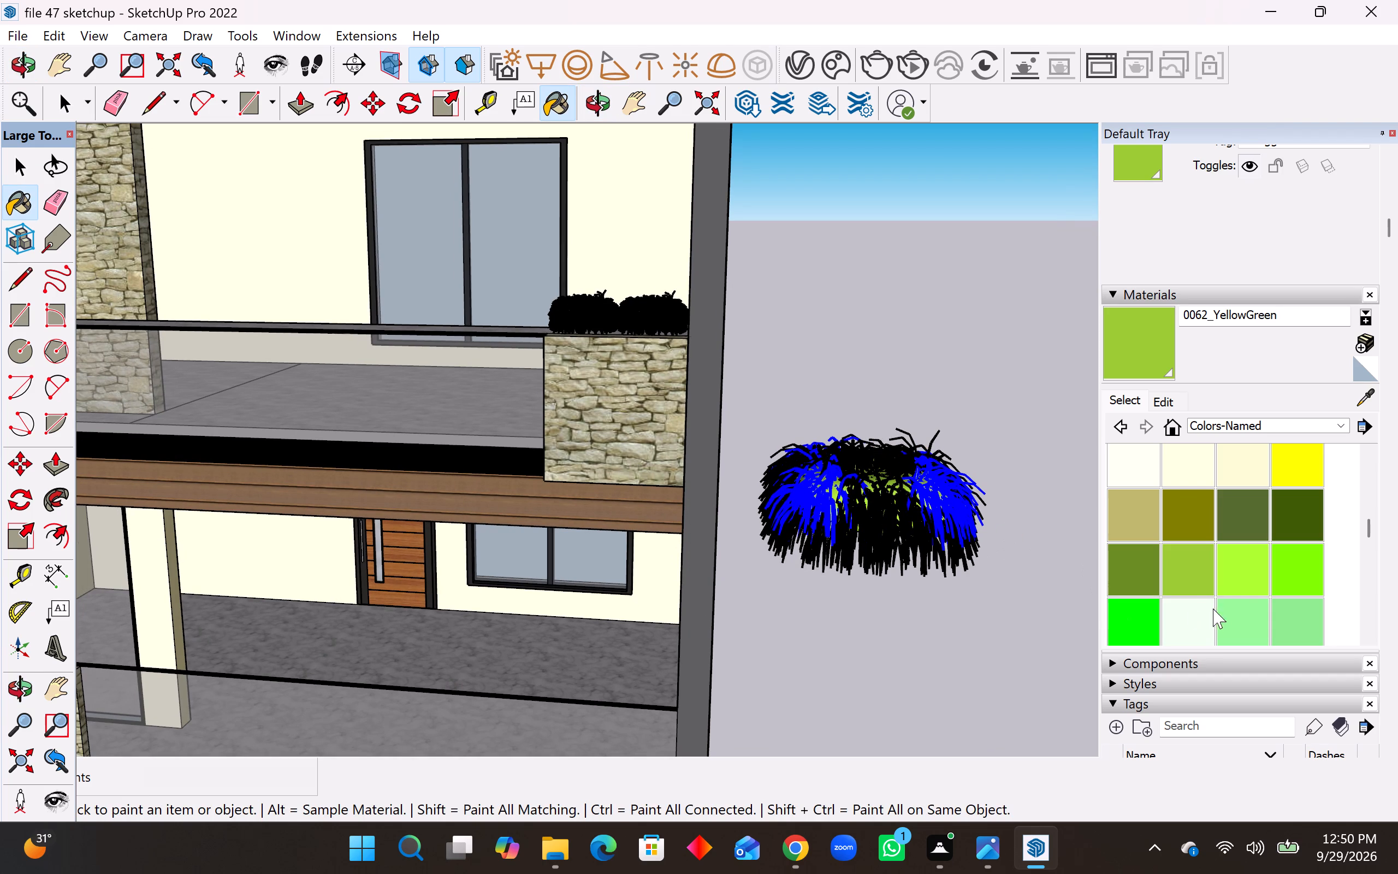
# Paint the lower and upper front blades of the copied grass clump with 0062_YellowGreen.
pyautogui.click(1176, 581)
pyautogui.click(944, 564)
pyautogui.click(931, 549)
pyautogui.click(913, 545)
pyautogui.doubleClick(897, 535)
pyautogui.moveTo(897, 526); pyautogui.dragTo(902, 524)
pyautogui.moveTo(905, 515); pyautogui.dragTo(956, 407, button='middle')
pyautogui.click(886, 493)
pyautogui.click(882, 493)
pyautogui.click(879, 492)
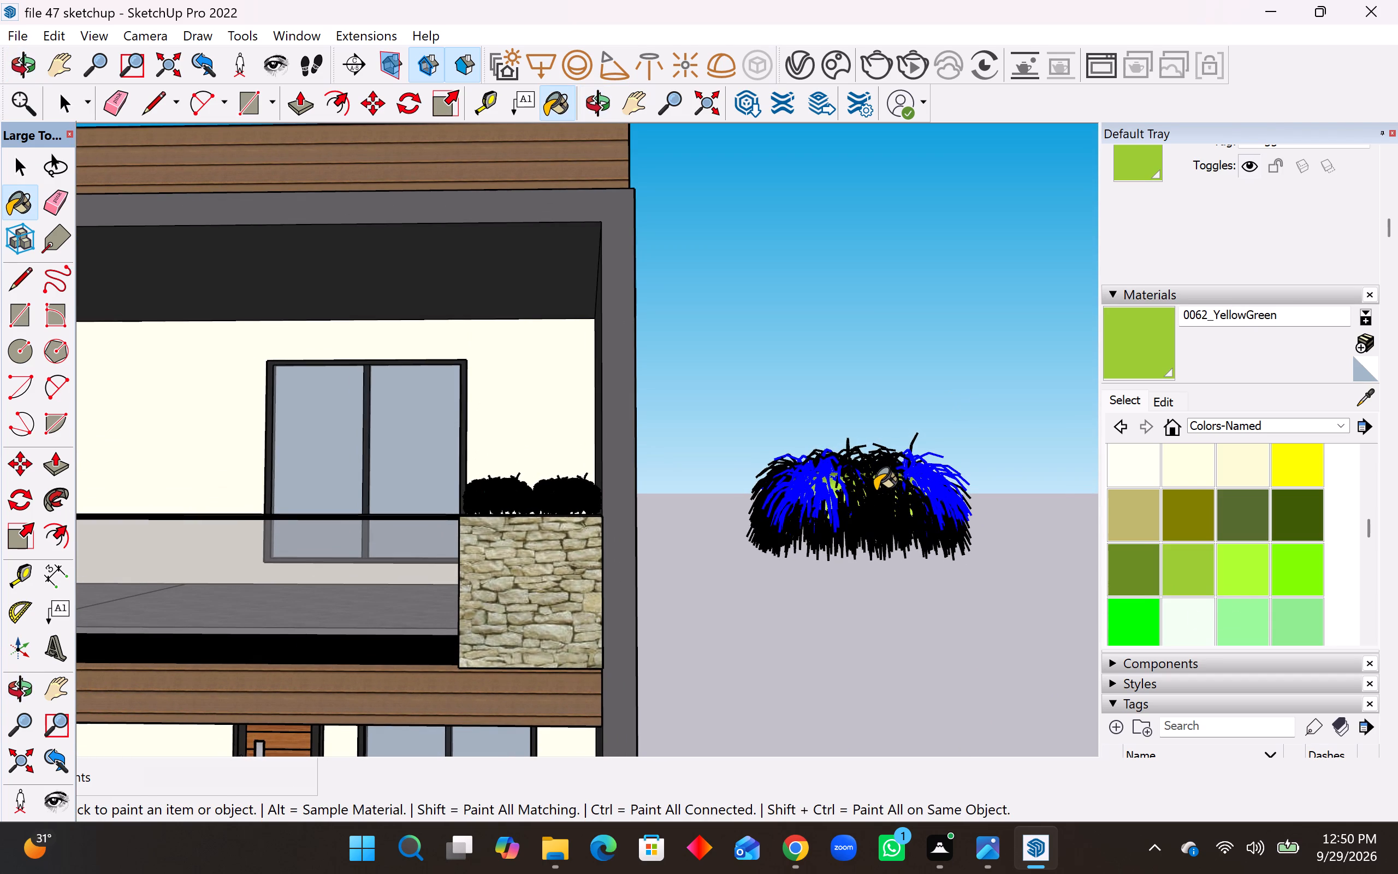
# Explode the nested group at the middle front of the copied grass clump.
pyautogui.rightClick(874, 491)
pyautogui.click(947, 183)
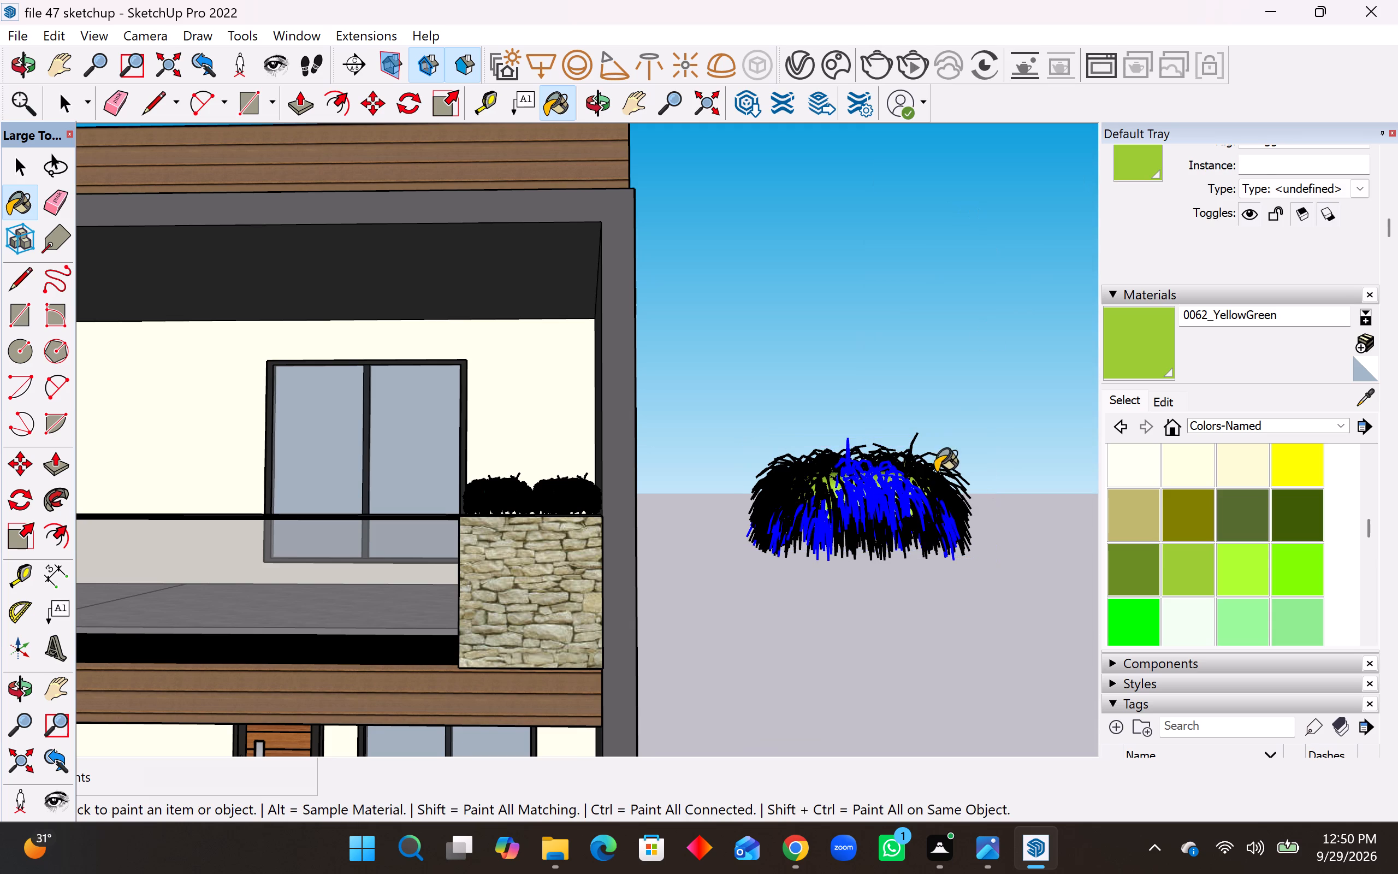
# Apply 0062_YellowGreen to the newly exploded front blades and the house-side end of the clump.
pyautogui.click(892, 493)
pyautogui.click(837, 522)
pyautogui.moveTo(818, 499); pyautogui.dragTo(811, 499)
pyautogui.doubleClick(798, 499)
pyautogui.moveTo(795, 493); pyautogui.dragTo(813, 595, button='middle')
pyautogui.click(1198, 559)
pyautogui.click(858, 463)
pyautogui.doubleClick(852, 463)
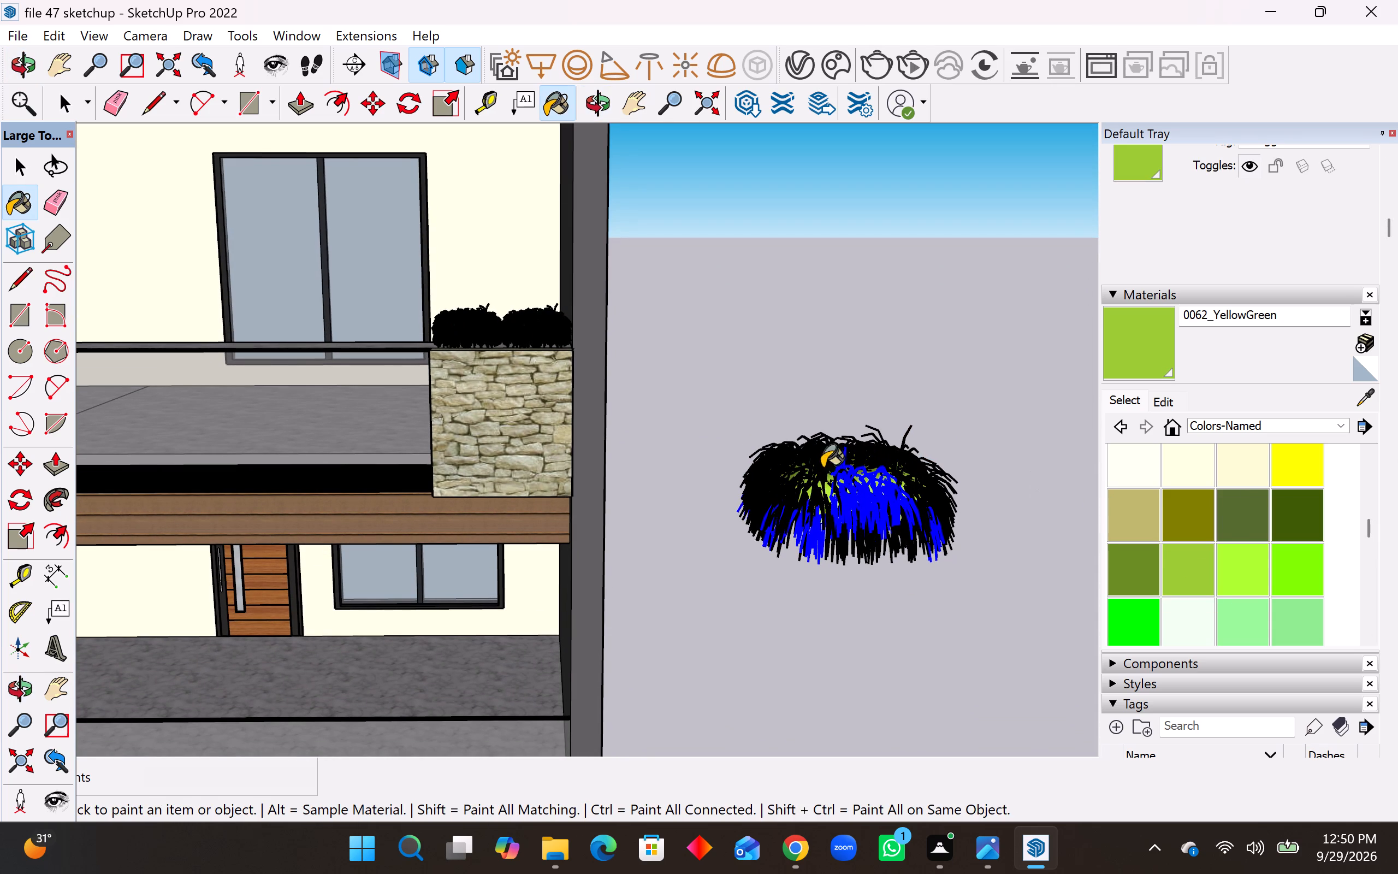
pyautogui.click(796, 479)
pyautogui.moveTo(792, 480); pyautogui.dragTo(772, 490)
pyautogui.doubleClick(771, 490)
# Paint the house-side edge and the top of the copied grass clump with 0062_YellowGreen, working from above.
pyautogui.moveTo(816, 506); pyautogui.dragTo(850, 624, button='middle')
pyautogui.scroll(4, 823, 525)
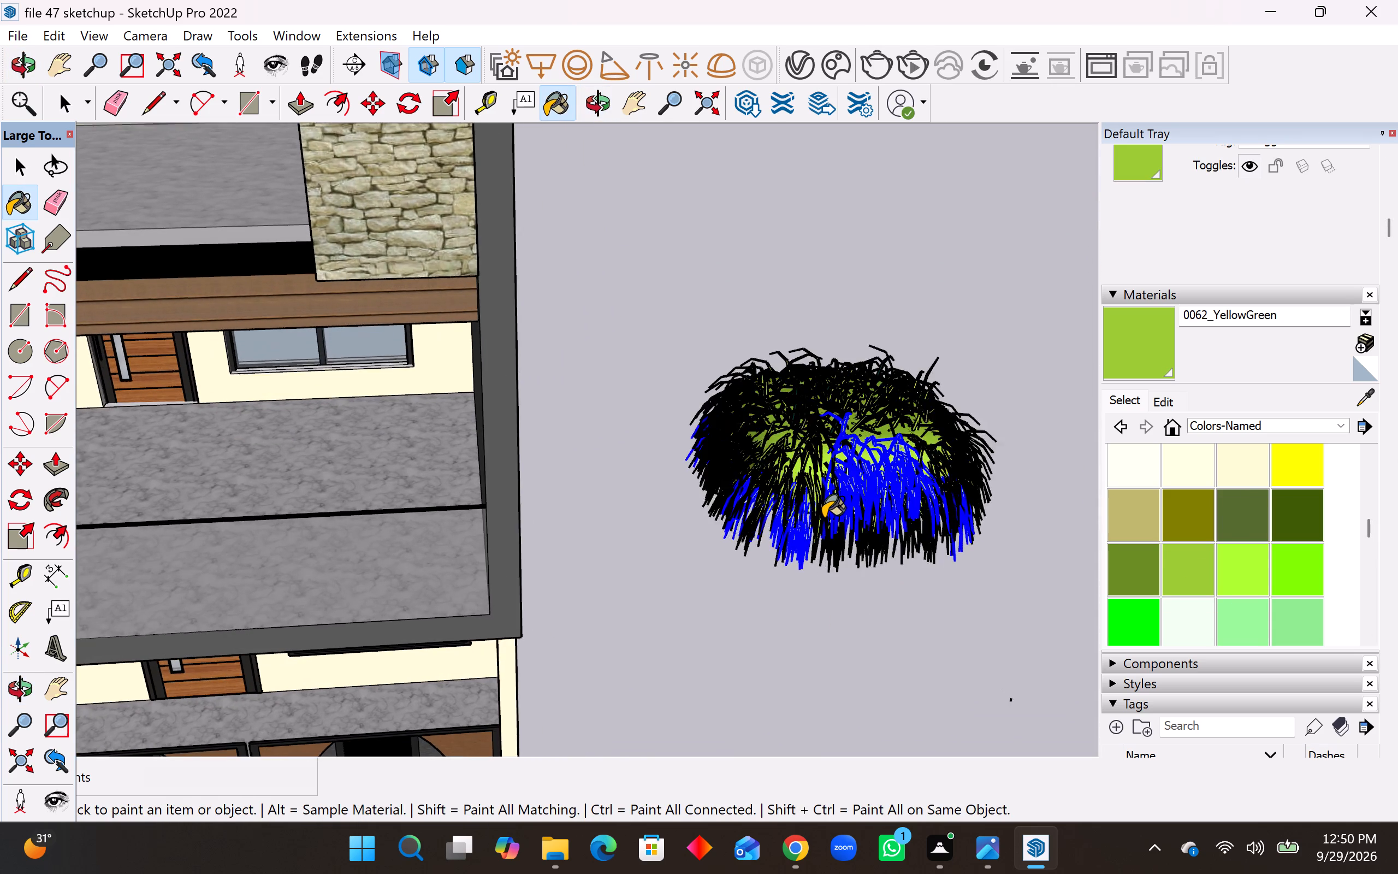
pyautogui.scroll(3, 823, 518)
pyautogui.click(731, 440)
pyautogui.click(715, 440)
pyautogui.click(710, 433)
pyautogui.click(703, 418)
pyautogui.click(697, 410)
pyautogui.moveTo(697, 399); pyautogui.dragTo(702, 397)
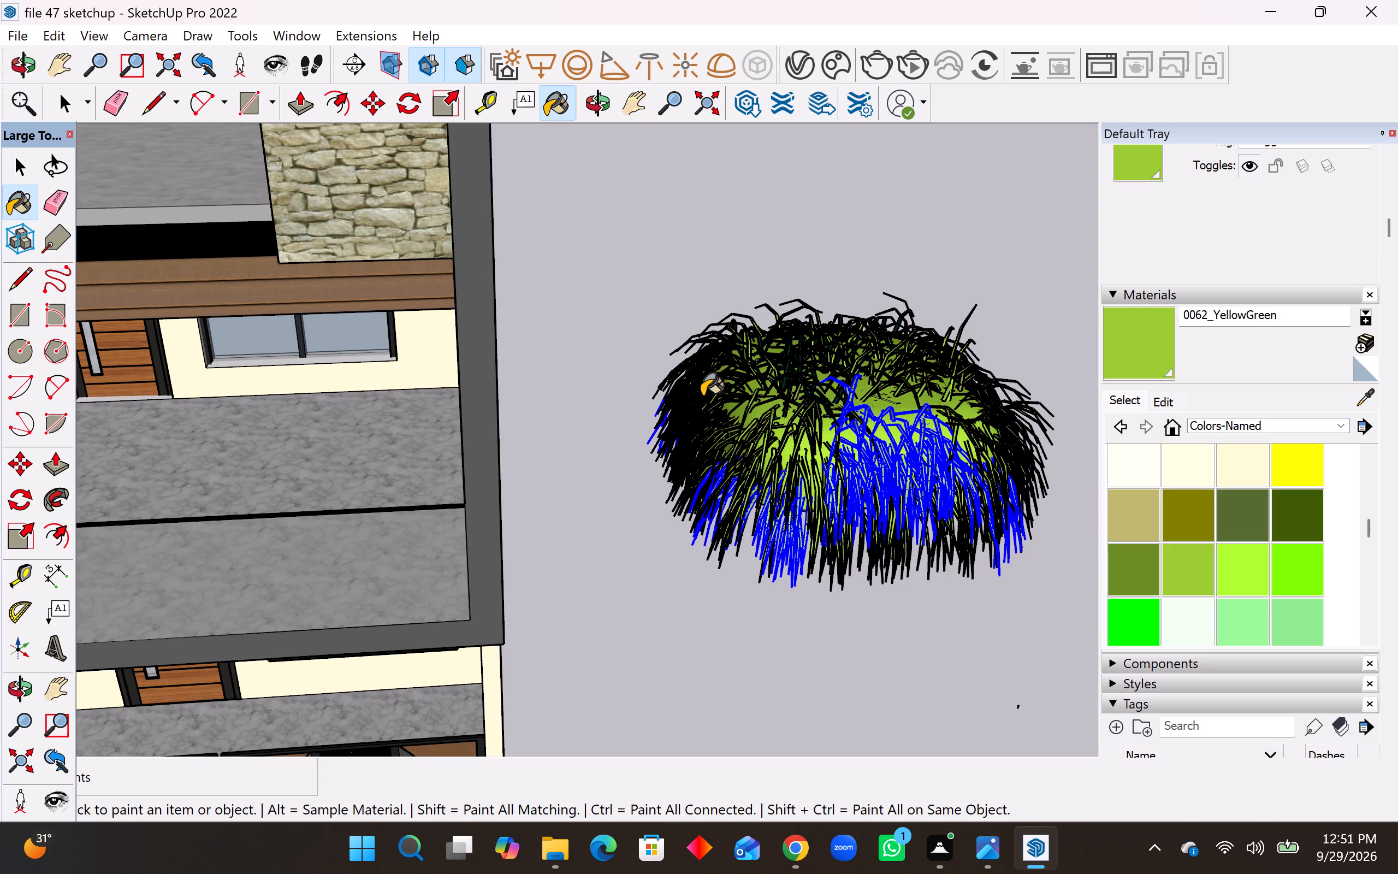
pyautogui.moveTo(702, 397); pyautogui.dragTo(707, 392)
pyautogui.click(784, 349)
pyautogui.doubleClick(790, 347)
pyautogui.moveTo(793, 352); pyautogui.dragTo(799, 355)
pyautogui.click(800, 355)
pyautogui.moveTo(801, 359); pyautogui.dragTo(794, 362)
pyautogui.doubleClick(792, 362)
pyautogui.moveTo(792, 362); pyautogui.dragTo(803, 362)
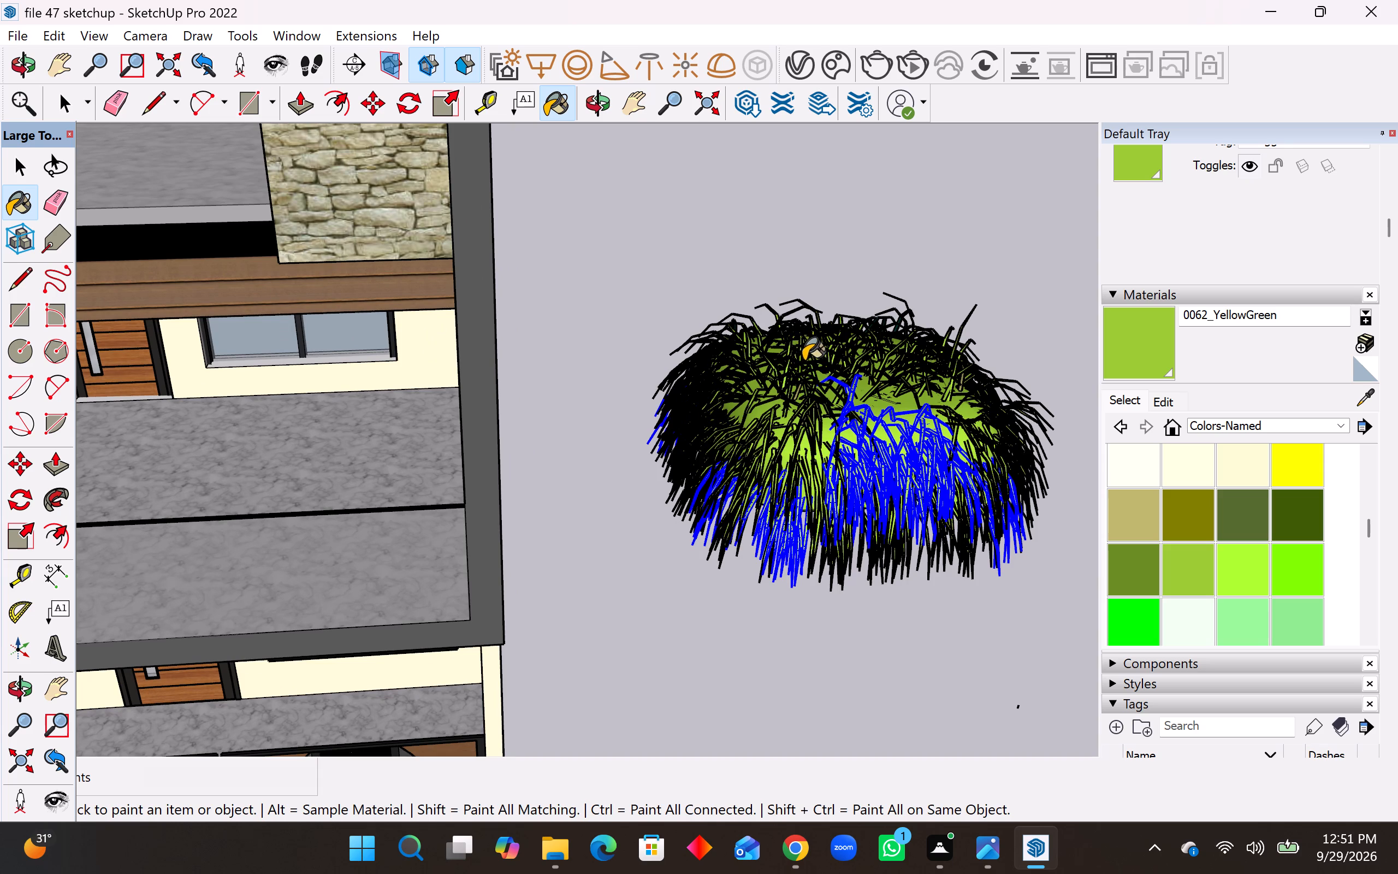
pyautogui.click(803, 362)
pyautogui.moveTo(805, 361); pyautogui.dragTo(818, 359)
pyautogui.moveTo(821, 358); pyautogui.dragTo(849, 361)
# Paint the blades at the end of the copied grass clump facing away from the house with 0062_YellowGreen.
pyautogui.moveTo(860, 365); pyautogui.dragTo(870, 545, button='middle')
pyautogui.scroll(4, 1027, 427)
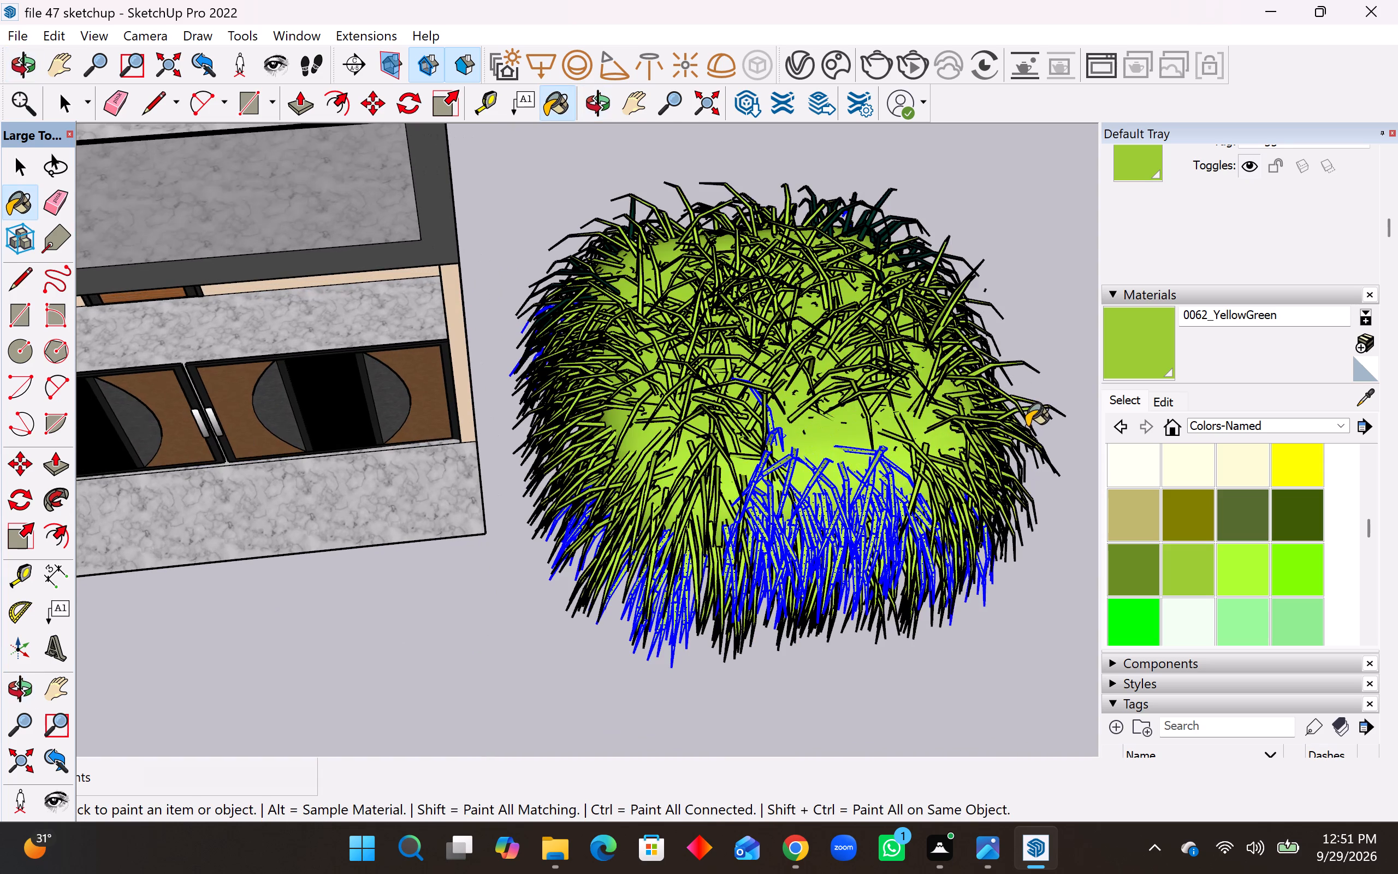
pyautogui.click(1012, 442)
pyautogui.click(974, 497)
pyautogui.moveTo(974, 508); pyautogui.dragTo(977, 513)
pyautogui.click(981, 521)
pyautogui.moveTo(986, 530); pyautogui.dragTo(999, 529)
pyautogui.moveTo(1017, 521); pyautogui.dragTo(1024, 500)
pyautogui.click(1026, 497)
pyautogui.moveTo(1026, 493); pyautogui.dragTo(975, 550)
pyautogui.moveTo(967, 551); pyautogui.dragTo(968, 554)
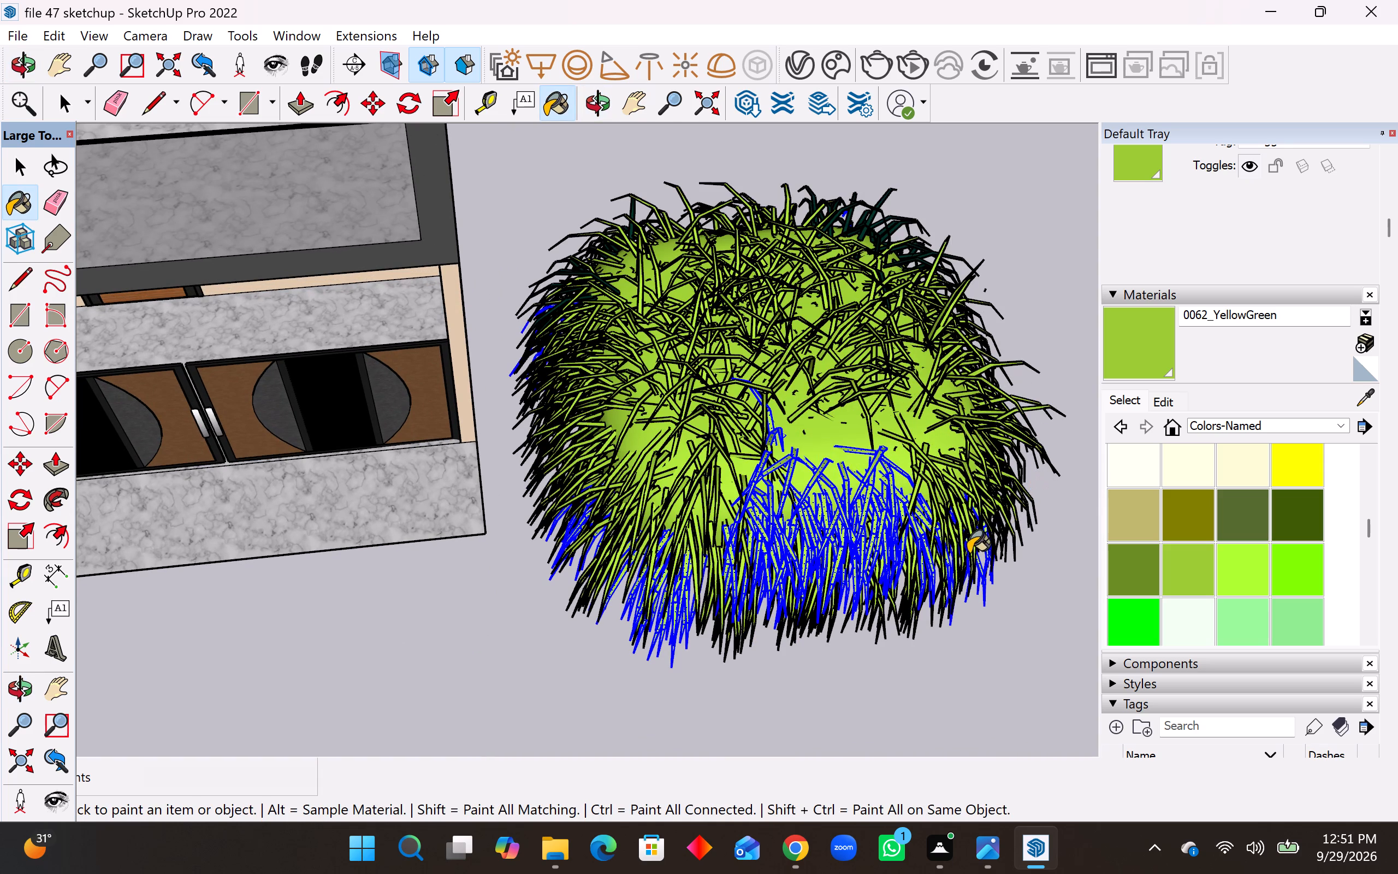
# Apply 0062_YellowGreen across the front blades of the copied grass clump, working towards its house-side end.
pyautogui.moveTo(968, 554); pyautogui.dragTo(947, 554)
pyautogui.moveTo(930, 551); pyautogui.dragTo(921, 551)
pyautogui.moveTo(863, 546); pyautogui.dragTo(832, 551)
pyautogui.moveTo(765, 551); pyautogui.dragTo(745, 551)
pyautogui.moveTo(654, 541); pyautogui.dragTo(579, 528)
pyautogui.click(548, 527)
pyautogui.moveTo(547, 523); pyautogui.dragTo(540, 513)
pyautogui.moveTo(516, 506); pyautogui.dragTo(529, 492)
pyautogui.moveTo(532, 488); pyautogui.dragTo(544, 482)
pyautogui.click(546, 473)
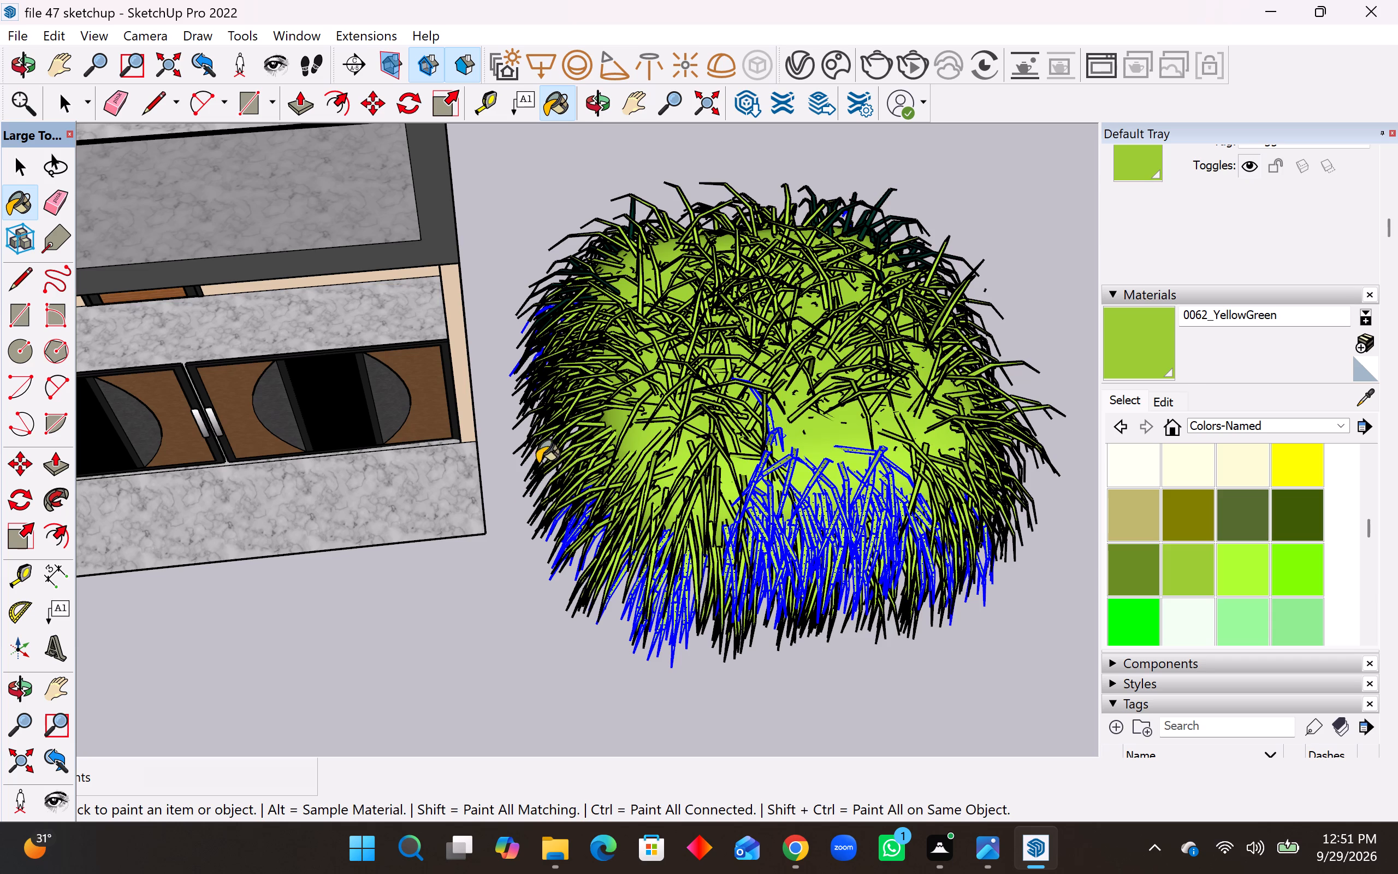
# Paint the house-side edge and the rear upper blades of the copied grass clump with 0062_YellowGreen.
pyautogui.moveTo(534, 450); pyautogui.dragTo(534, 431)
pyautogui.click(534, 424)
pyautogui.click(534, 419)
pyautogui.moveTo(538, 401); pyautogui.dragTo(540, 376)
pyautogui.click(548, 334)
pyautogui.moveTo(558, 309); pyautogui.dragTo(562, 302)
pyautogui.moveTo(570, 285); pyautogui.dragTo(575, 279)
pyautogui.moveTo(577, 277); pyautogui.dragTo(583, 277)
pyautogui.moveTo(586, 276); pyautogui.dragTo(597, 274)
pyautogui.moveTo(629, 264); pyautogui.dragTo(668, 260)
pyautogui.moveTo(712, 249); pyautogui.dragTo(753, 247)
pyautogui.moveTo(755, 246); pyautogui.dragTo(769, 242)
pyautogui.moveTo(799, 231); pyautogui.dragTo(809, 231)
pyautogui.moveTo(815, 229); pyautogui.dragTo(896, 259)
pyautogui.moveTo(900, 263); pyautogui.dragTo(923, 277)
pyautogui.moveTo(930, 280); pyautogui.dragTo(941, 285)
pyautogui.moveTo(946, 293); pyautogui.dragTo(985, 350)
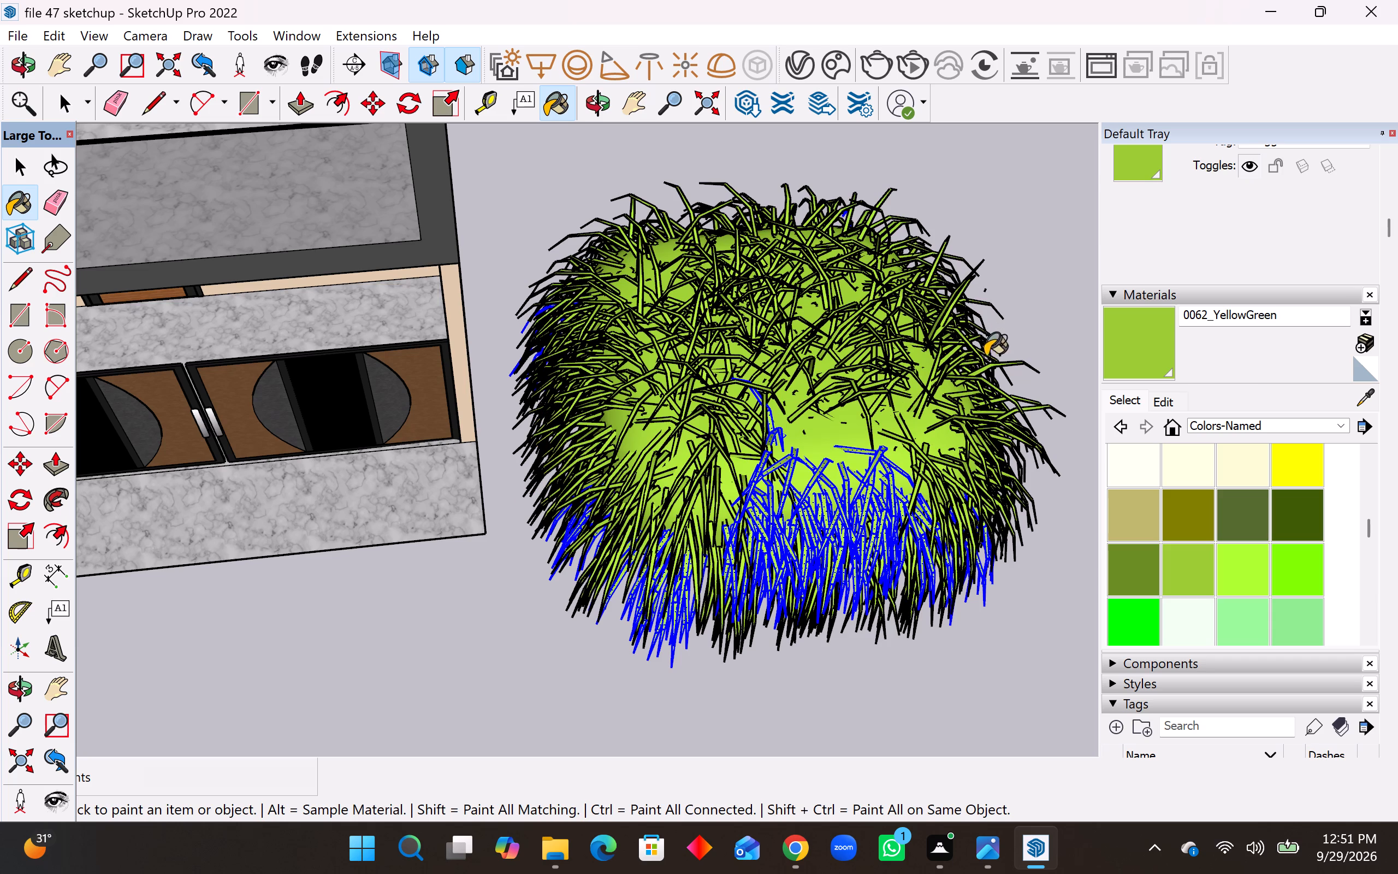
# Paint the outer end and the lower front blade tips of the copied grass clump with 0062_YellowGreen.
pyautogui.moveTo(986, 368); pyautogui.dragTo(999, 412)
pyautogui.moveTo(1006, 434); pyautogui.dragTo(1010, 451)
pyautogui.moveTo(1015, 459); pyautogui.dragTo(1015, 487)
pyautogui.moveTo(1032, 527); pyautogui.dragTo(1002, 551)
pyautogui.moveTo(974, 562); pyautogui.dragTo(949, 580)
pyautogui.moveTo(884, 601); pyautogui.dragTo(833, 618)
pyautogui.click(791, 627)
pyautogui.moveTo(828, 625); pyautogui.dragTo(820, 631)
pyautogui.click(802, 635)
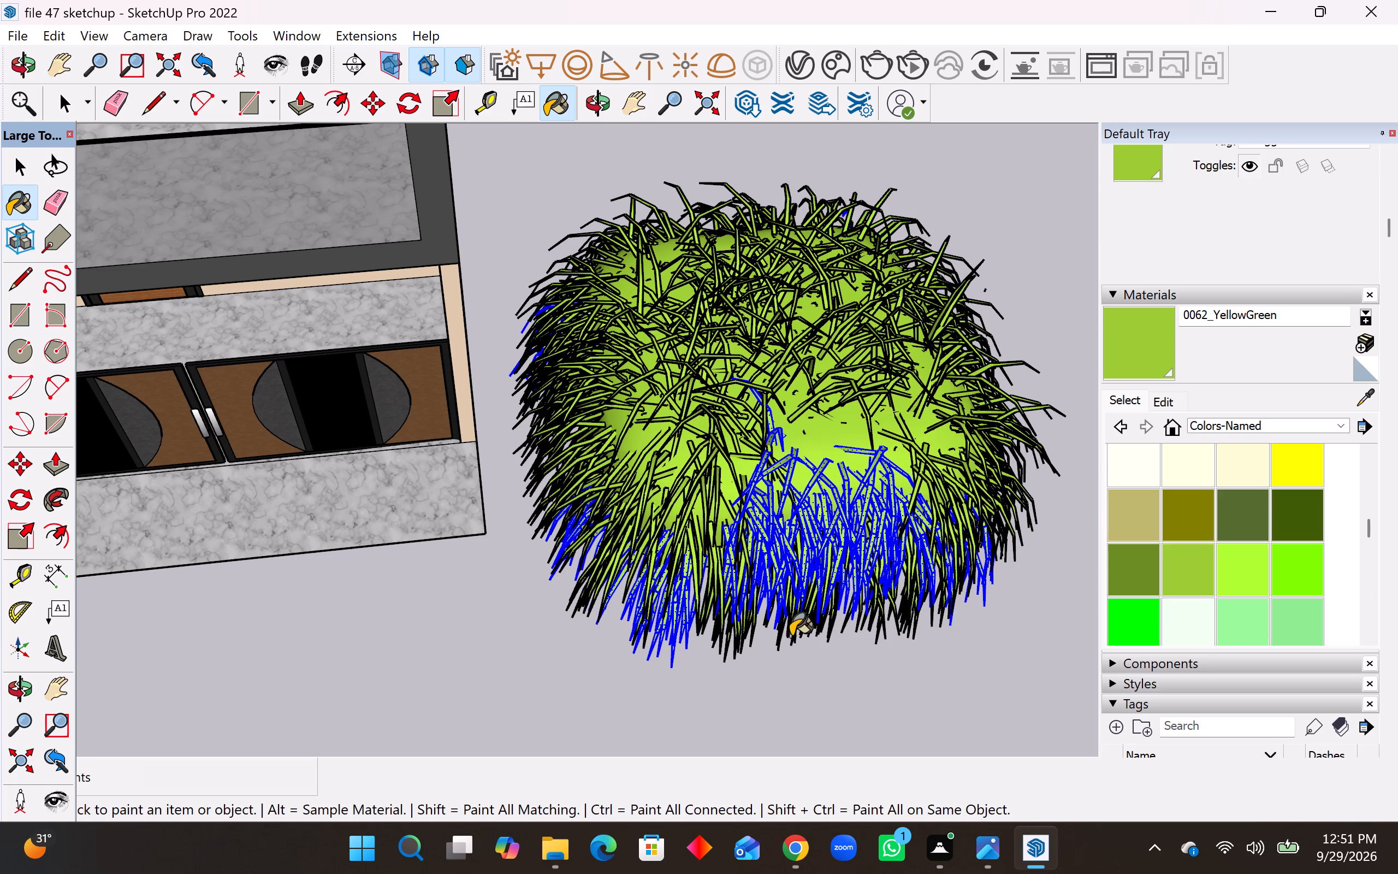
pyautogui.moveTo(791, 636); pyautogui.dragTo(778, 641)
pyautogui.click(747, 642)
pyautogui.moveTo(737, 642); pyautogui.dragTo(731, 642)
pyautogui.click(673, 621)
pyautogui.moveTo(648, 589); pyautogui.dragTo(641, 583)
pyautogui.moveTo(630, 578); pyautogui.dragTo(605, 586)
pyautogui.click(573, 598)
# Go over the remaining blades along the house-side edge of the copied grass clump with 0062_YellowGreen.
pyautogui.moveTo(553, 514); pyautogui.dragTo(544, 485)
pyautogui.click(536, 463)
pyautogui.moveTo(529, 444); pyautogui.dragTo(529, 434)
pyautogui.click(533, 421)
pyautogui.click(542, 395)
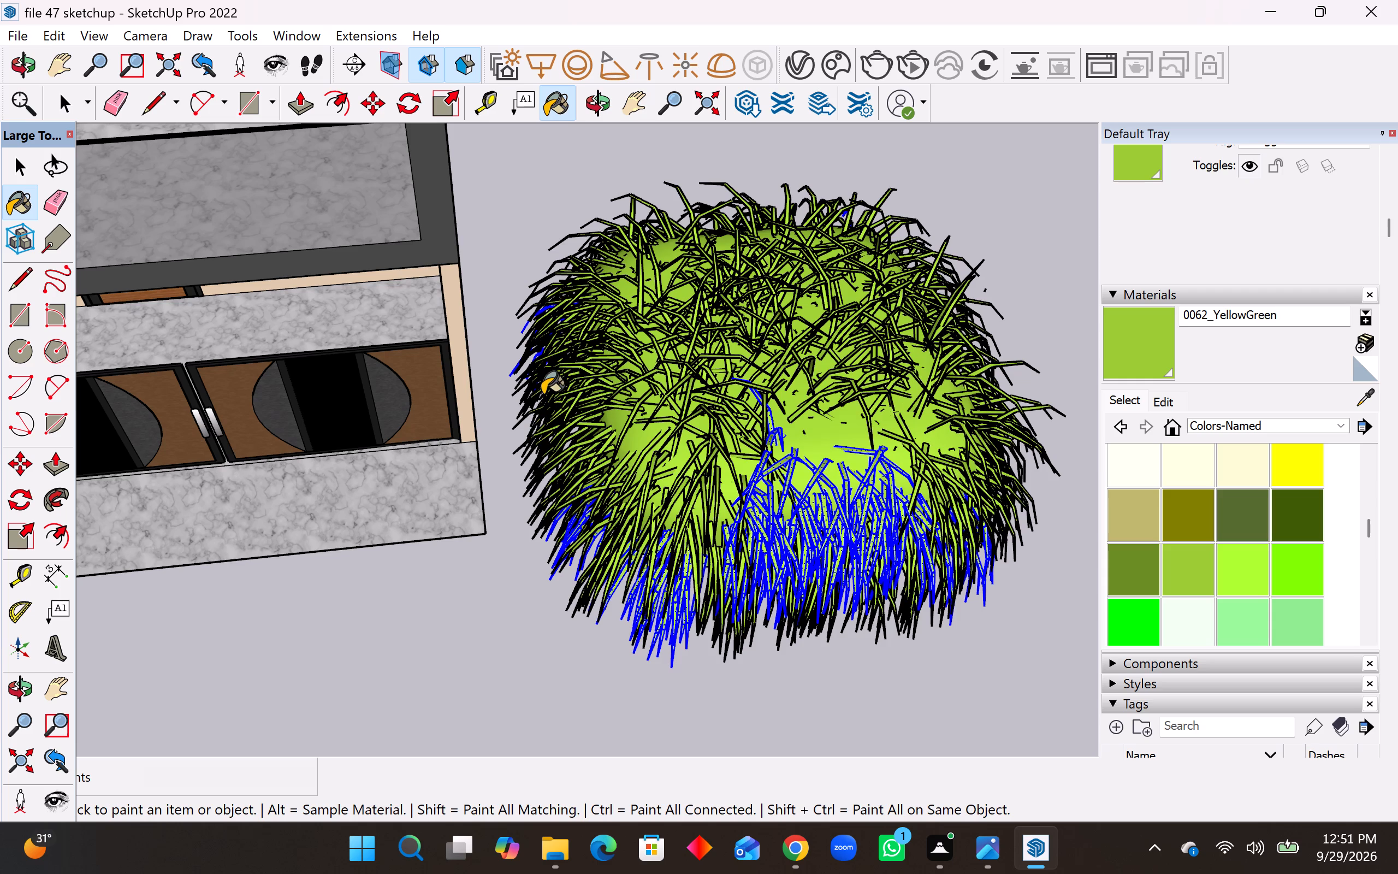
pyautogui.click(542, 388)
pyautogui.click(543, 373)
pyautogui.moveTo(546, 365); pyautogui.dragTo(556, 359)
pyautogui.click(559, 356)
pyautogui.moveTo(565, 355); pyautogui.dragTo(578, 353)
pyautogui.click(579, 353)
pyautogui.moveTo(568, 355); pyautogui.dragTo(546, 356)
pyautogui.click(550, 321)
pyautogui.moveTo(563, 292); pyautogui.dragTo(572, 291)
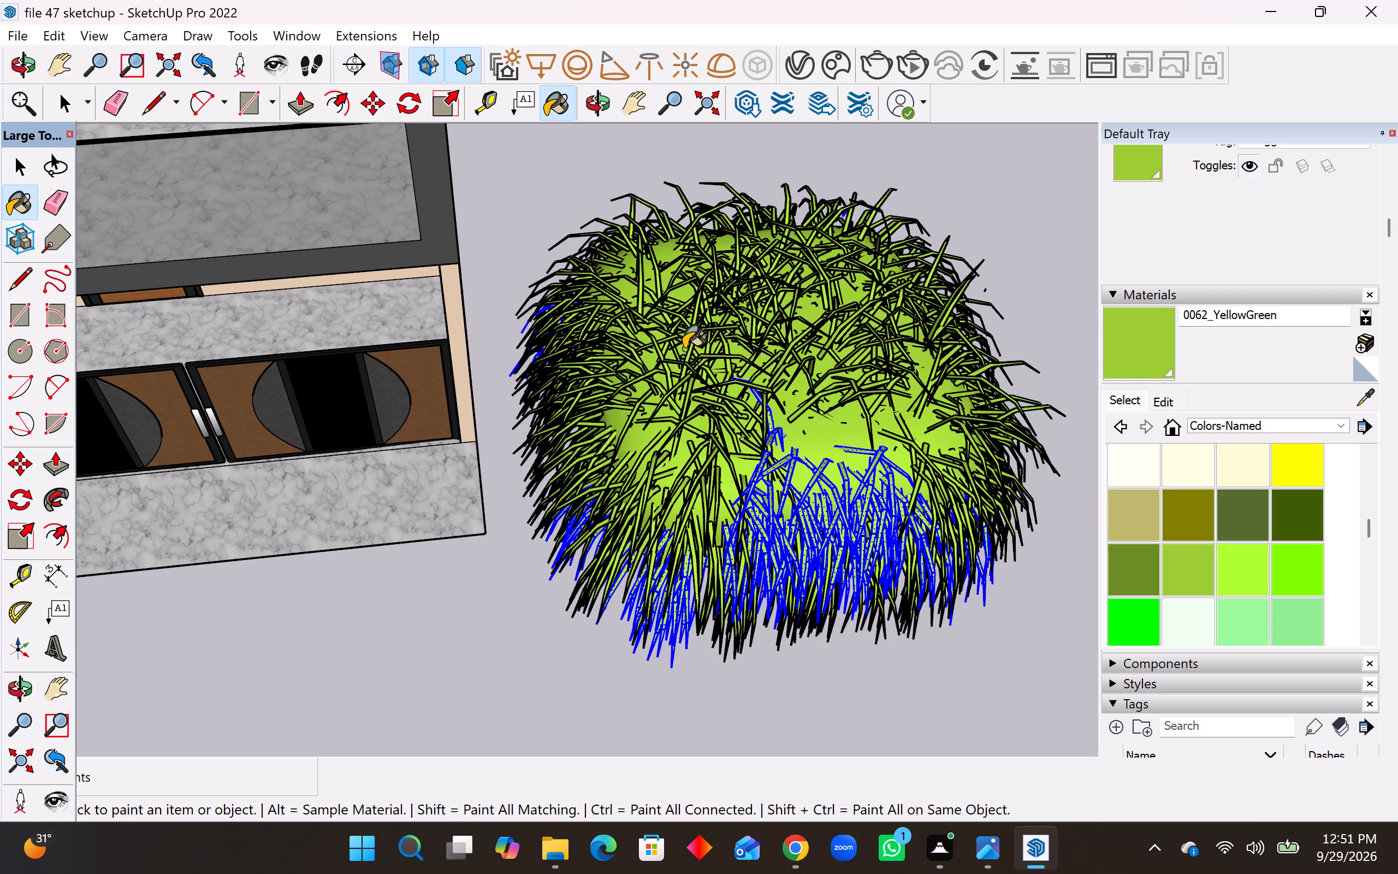
# Delete the entire exploded, recoloured grass clump copy standing beside the house.
pyautogui.moveTo(718, 385); pyautogui.dragTo(743, 199, button='middle')
pyautogui.scroll(-9, 803, 619)
pyautogui.moveTo(867, 567); pyautogui.dragTo(846, 484, button='middle')
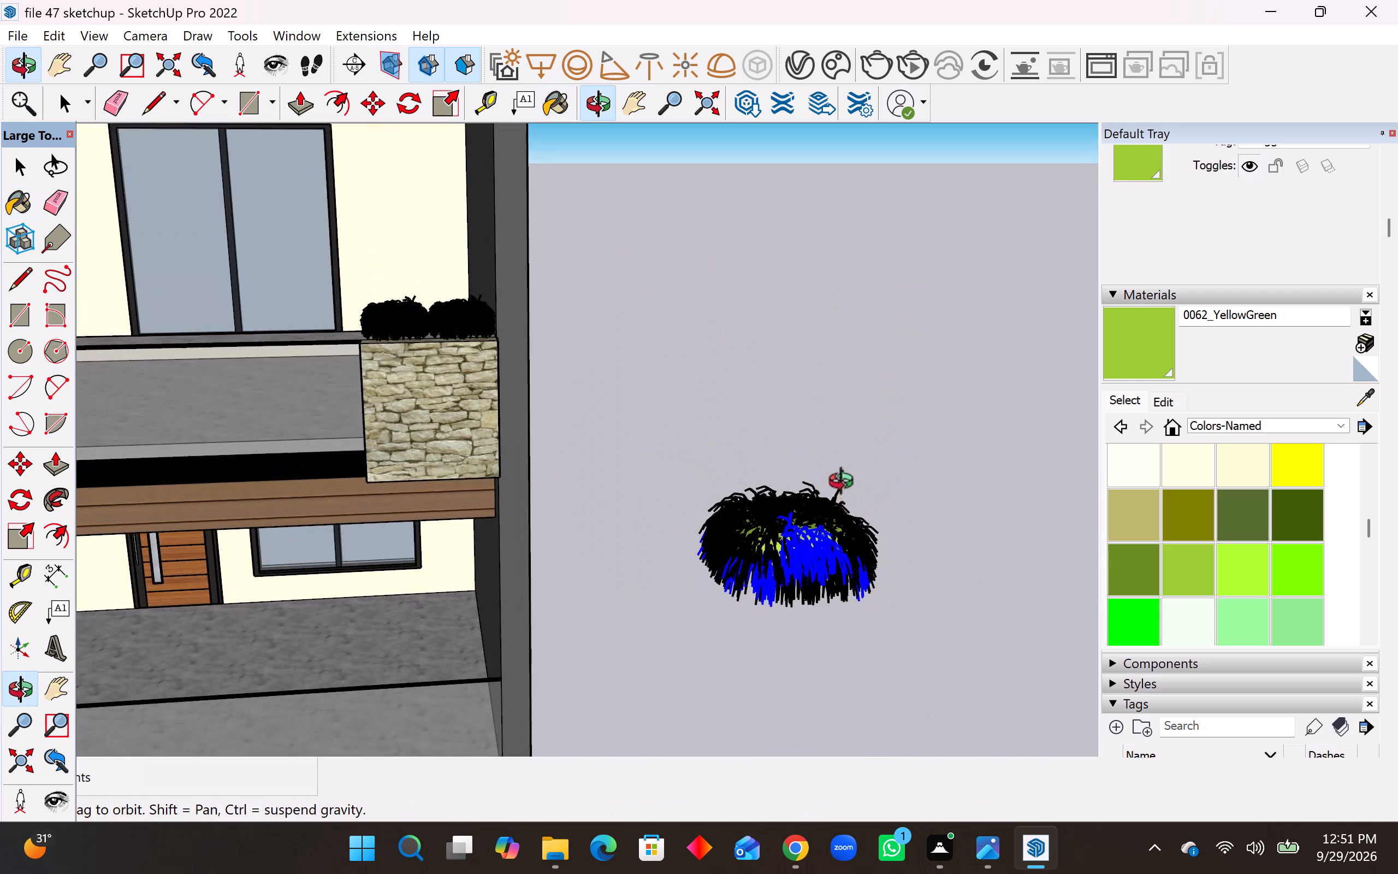
pyautogui.moveTo(846, 484); pyautogui.dragTo(846, 479, button='middle')
pyautogui.scroll(1, 887, 479)
pyautogui.press('Escape')
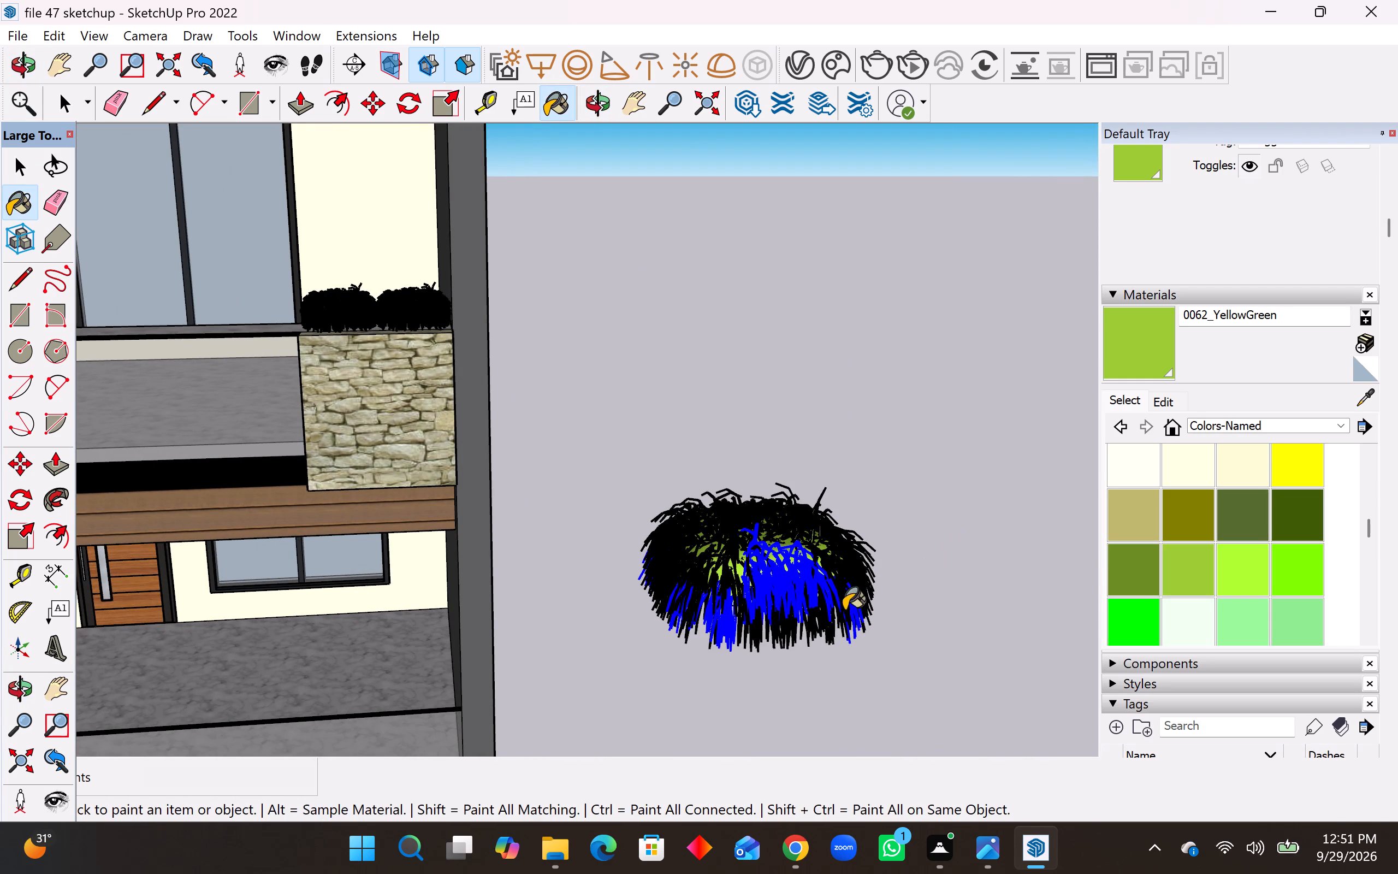
pyautogui.press('space')
pyautogui.click(938, 588)
pyautogui.scroll(-1, 877, 606)
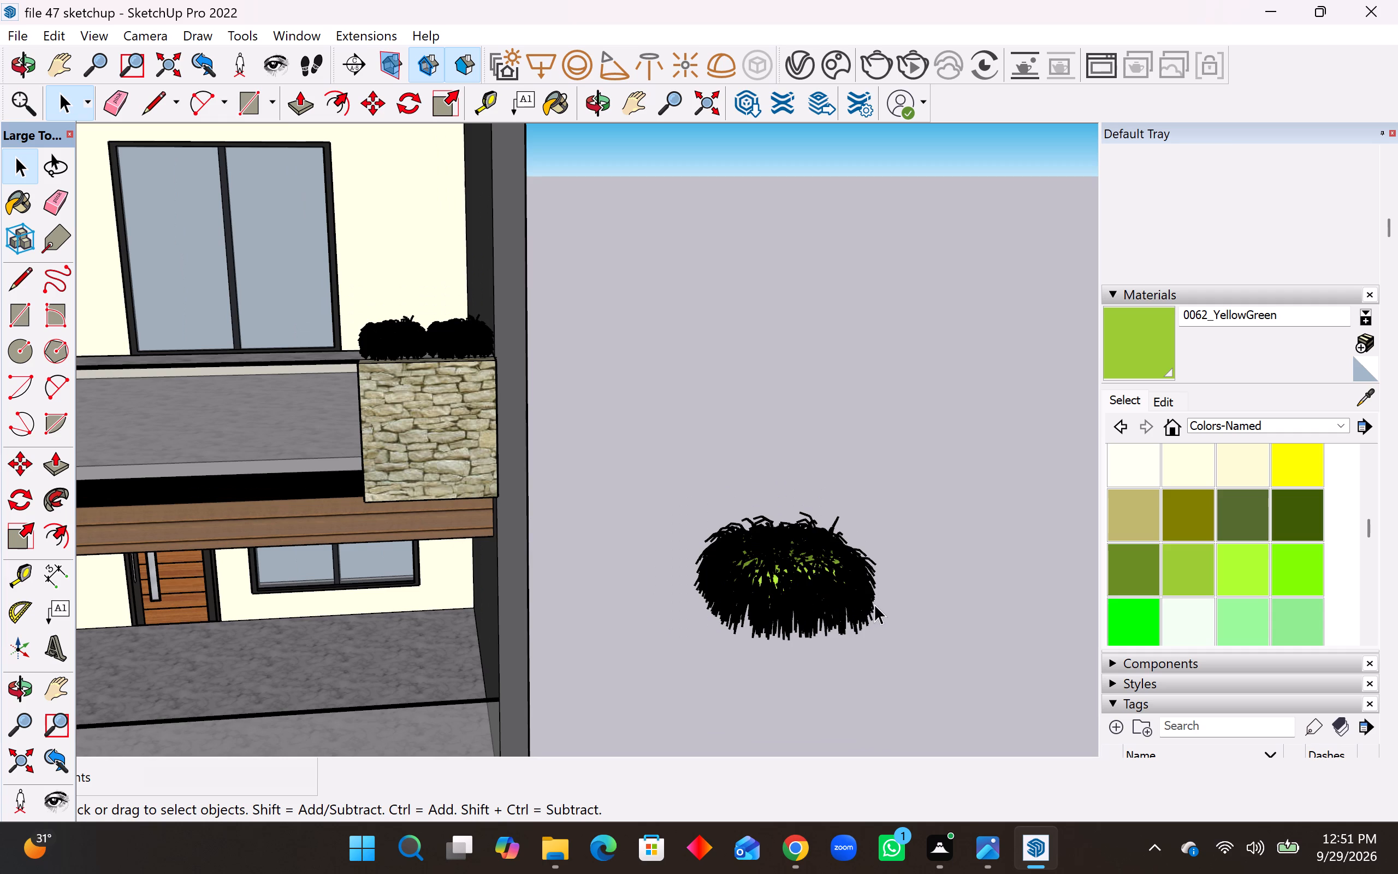
pyautogui.click(849, 600)
pyautogui.moveTo(944, 501); pyautogui.dragTo(697, 697)
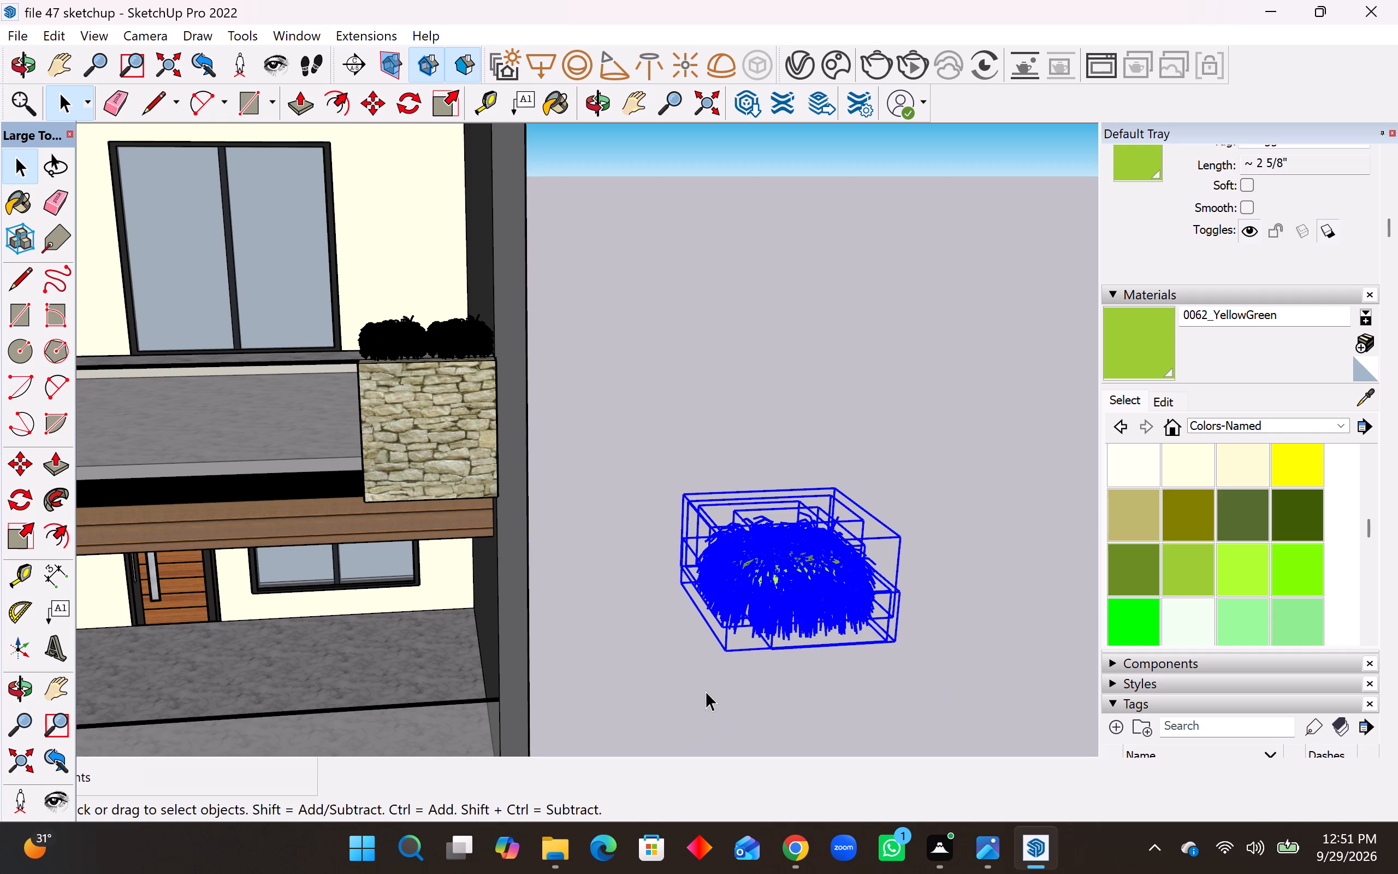
pyautogui.press('Delete')
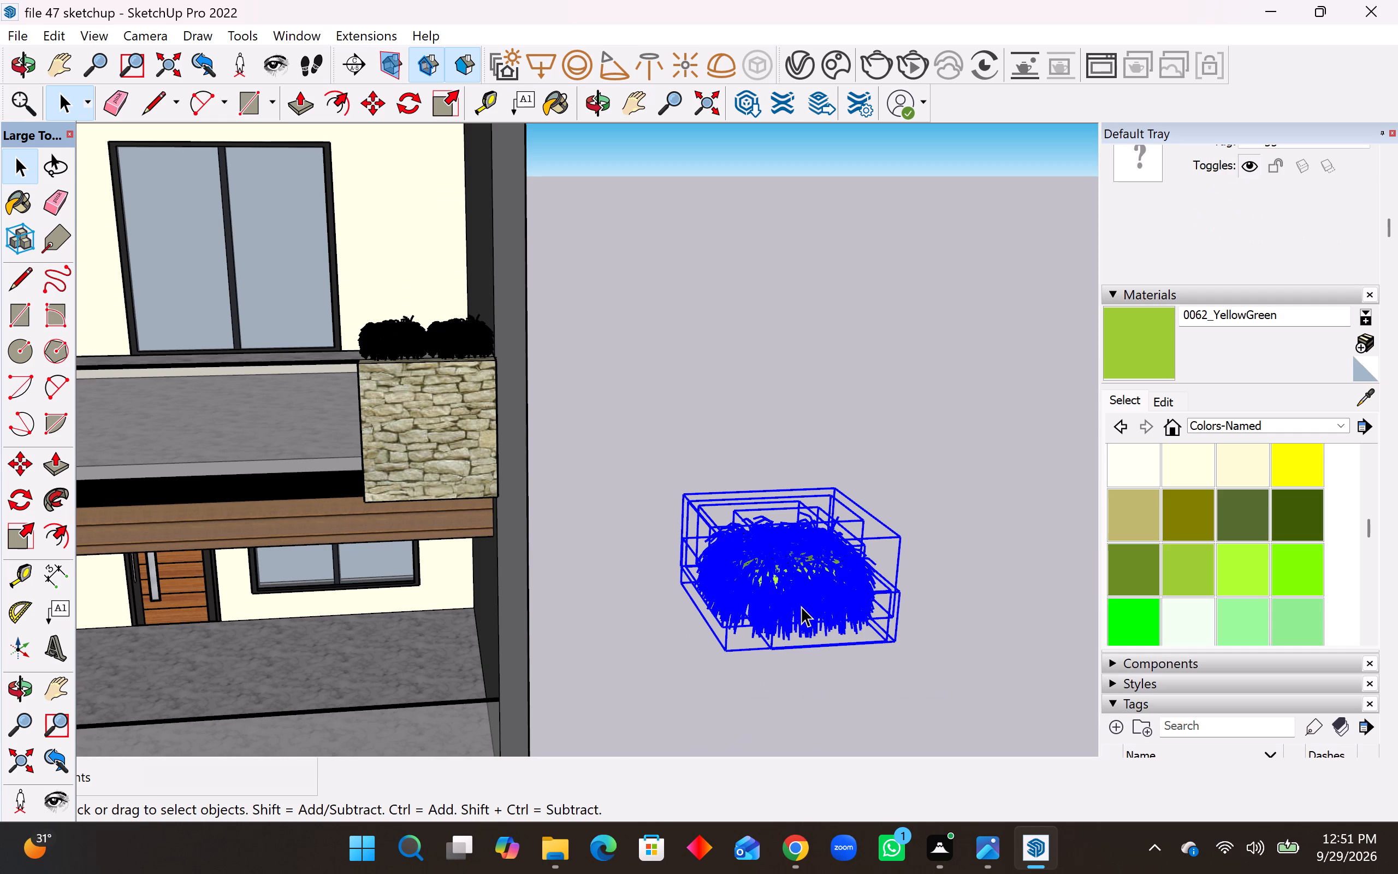
# Copy a grass clump from the top-floor stone planter to the outer end of the middle-floor stone balcony wall, about 44' 6" away.
pyautogui.scroll(-8, 815, 603)
pyautogui.moveTo(758, 581); pyautogui.dragTo(707, 484, button='middle')
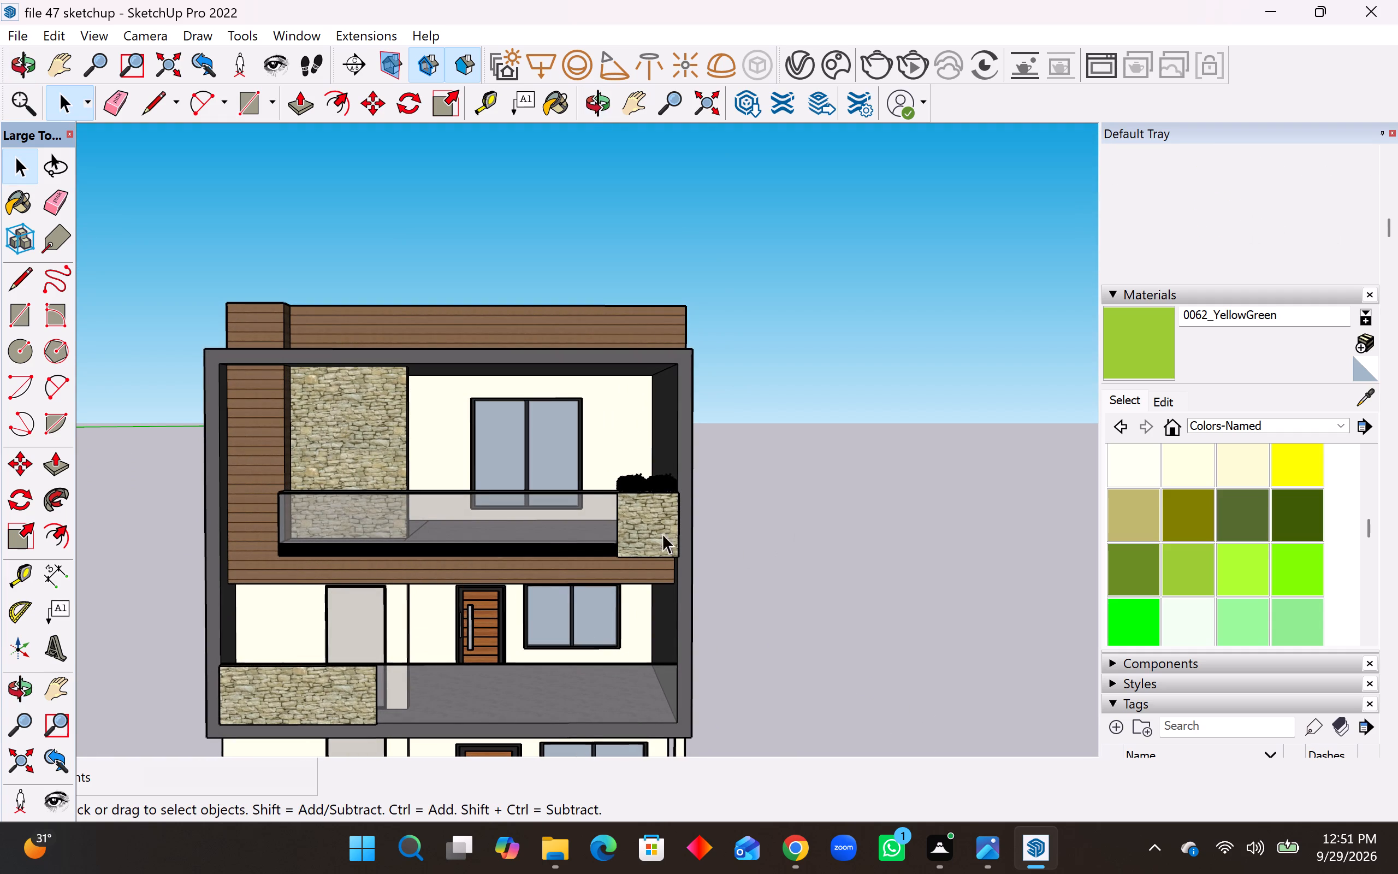
pyautogui.scroll(5, 612, 500)
pyautogui.click(620, 482)
pyautogui.press('m')
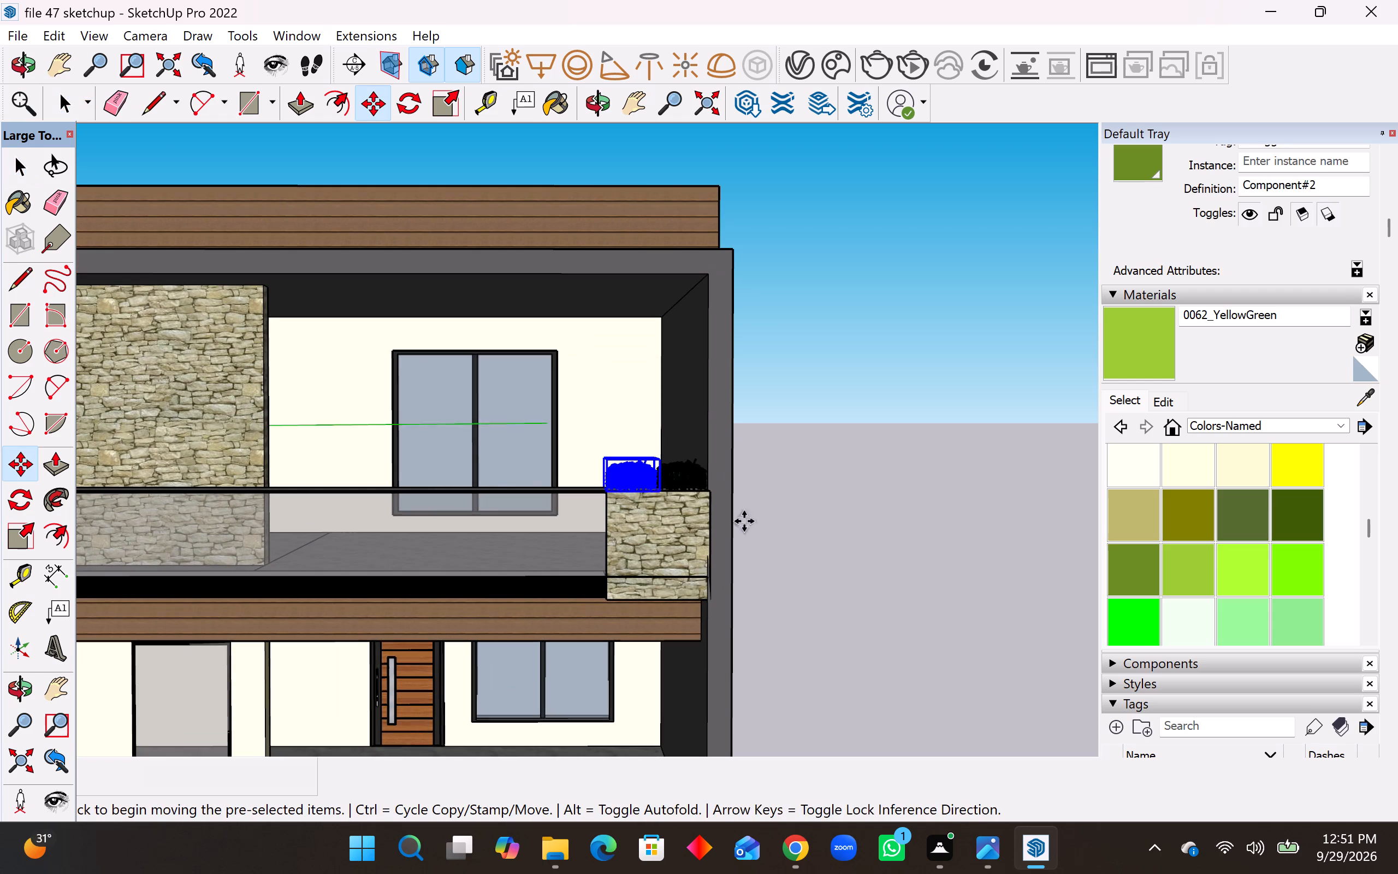
pyautogui.click(606, 497)
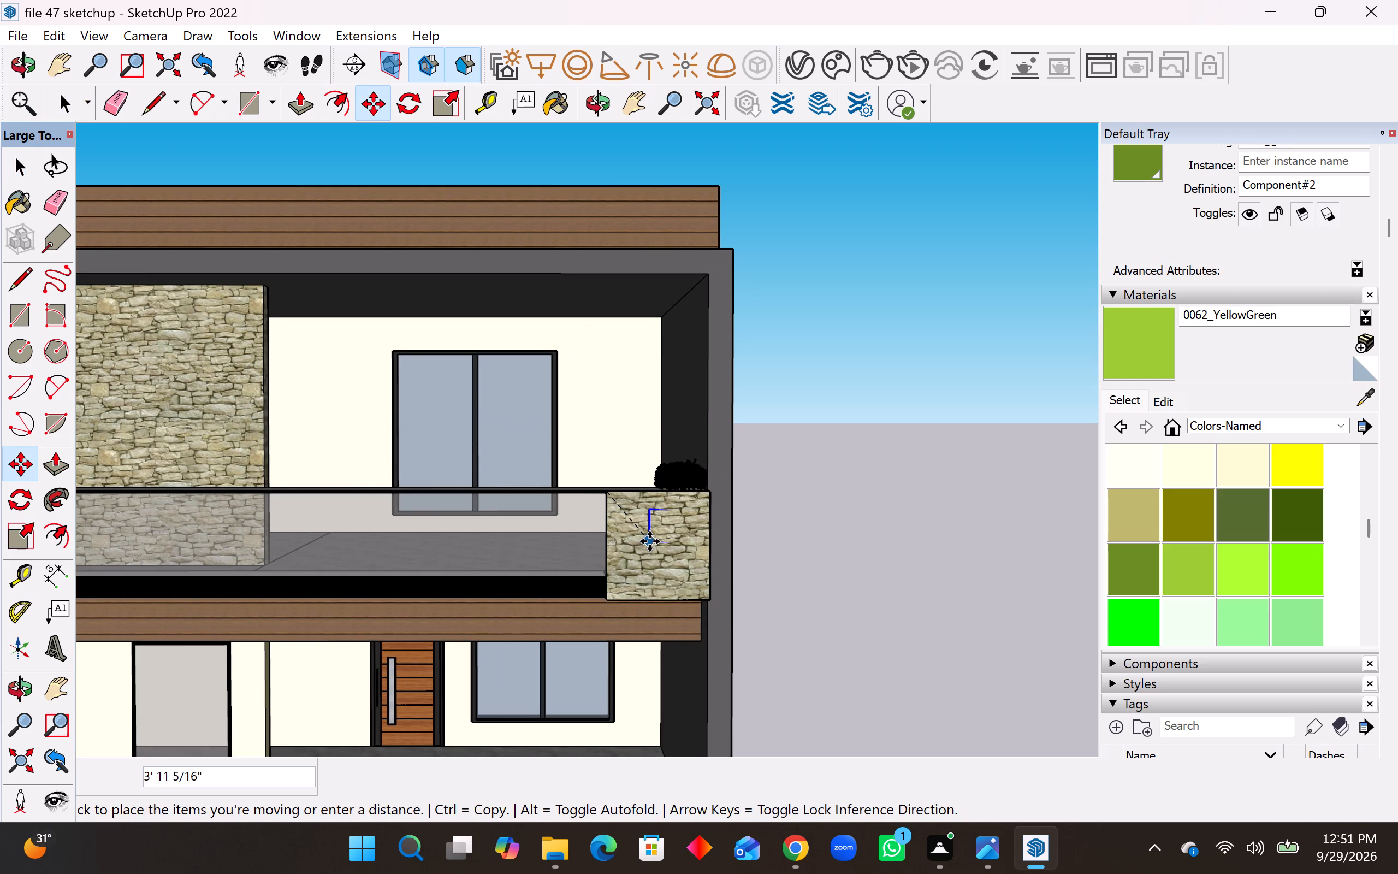
pyautogui.scroll(-8, 782, 560)
pyautogui.scroll(5, 396, 706)
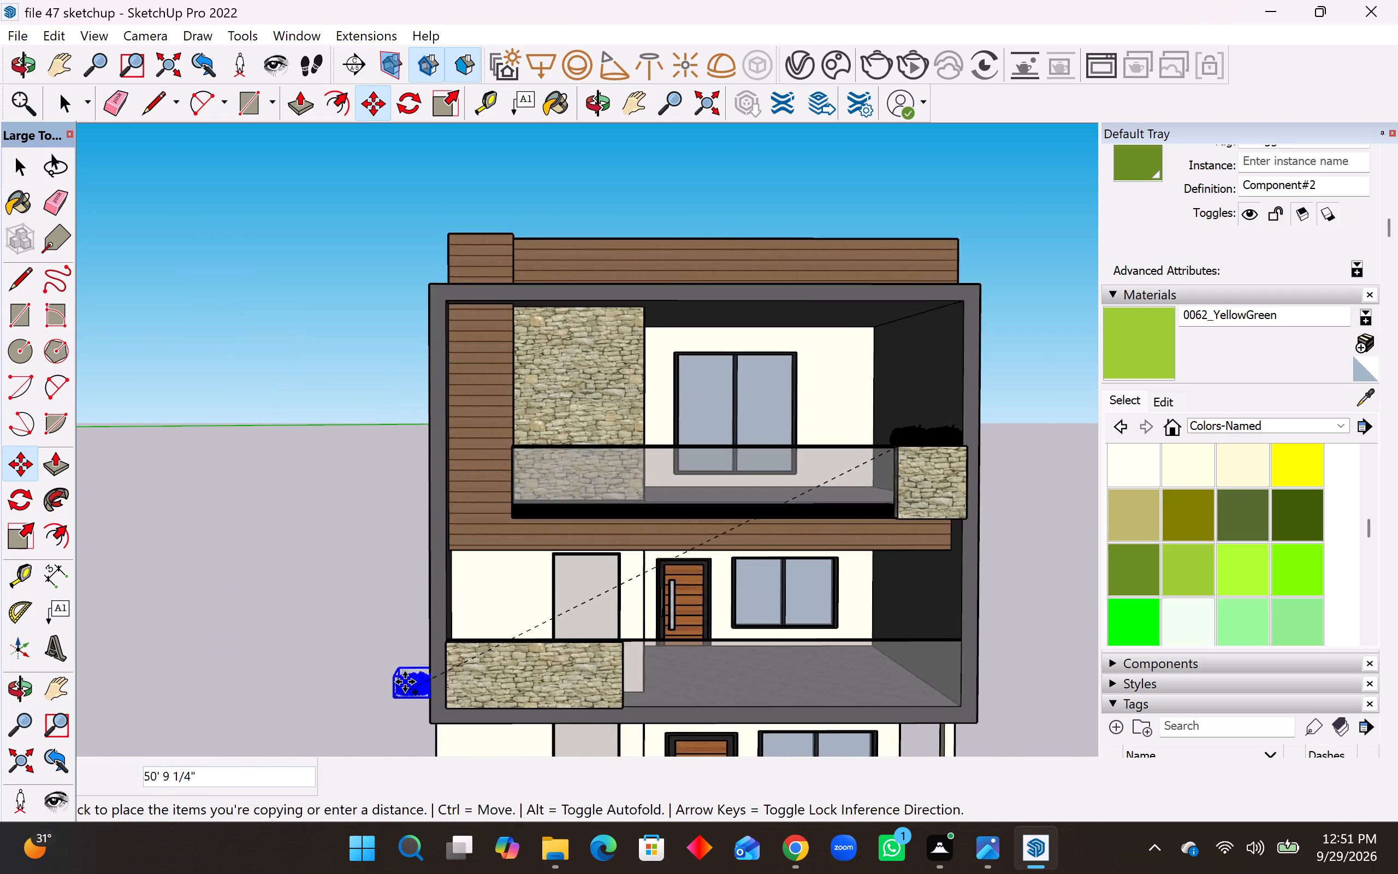
pyautogui.scroll(6, 405, 682)
pyautogui.click(469, 626)
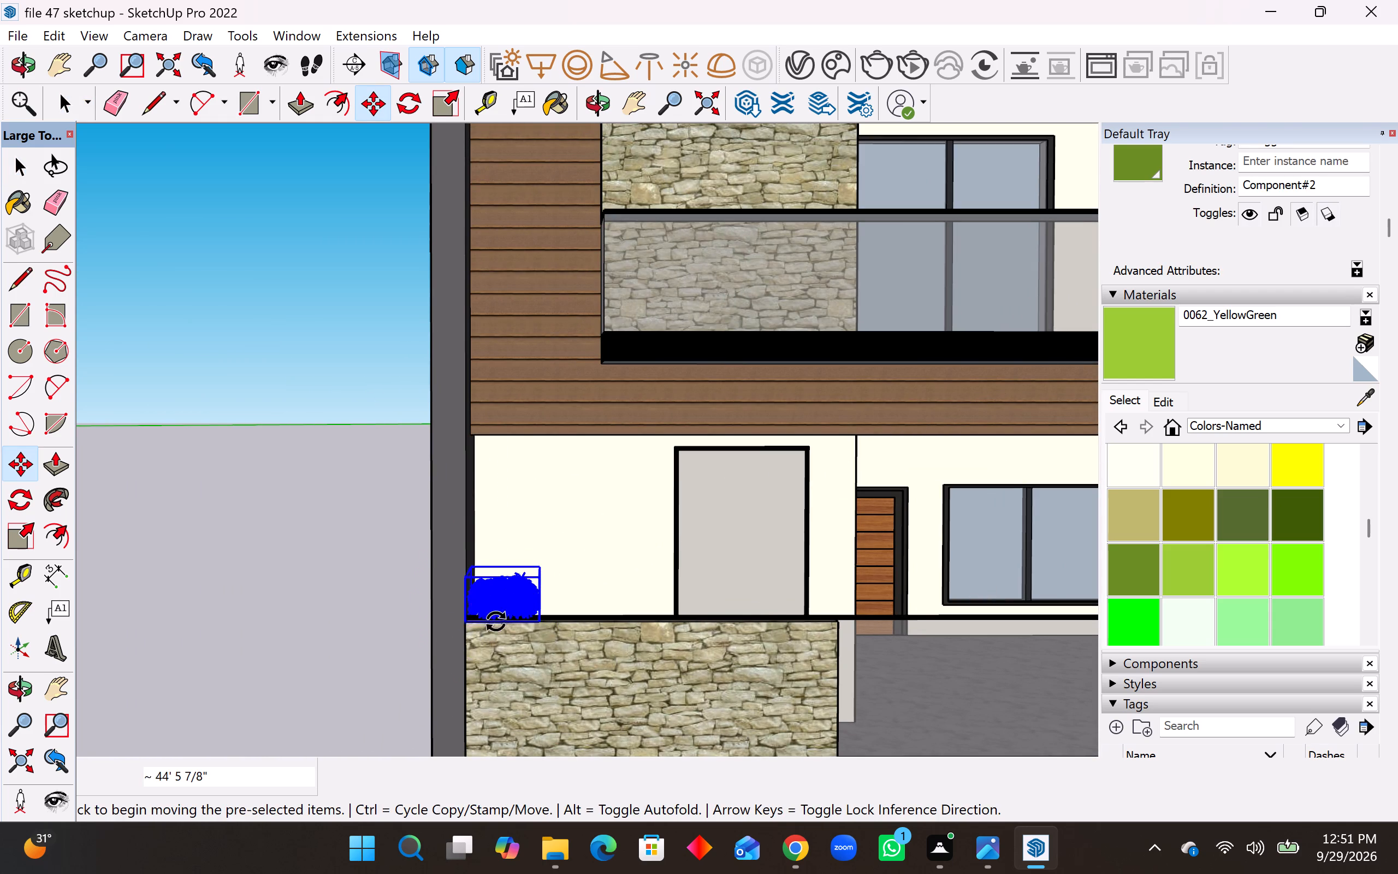
# Copy the grass clump six more times, slightly overlapping, along the middle-floor stone wall until the row reaches its inner end.
pyautogui.click(540, 624)
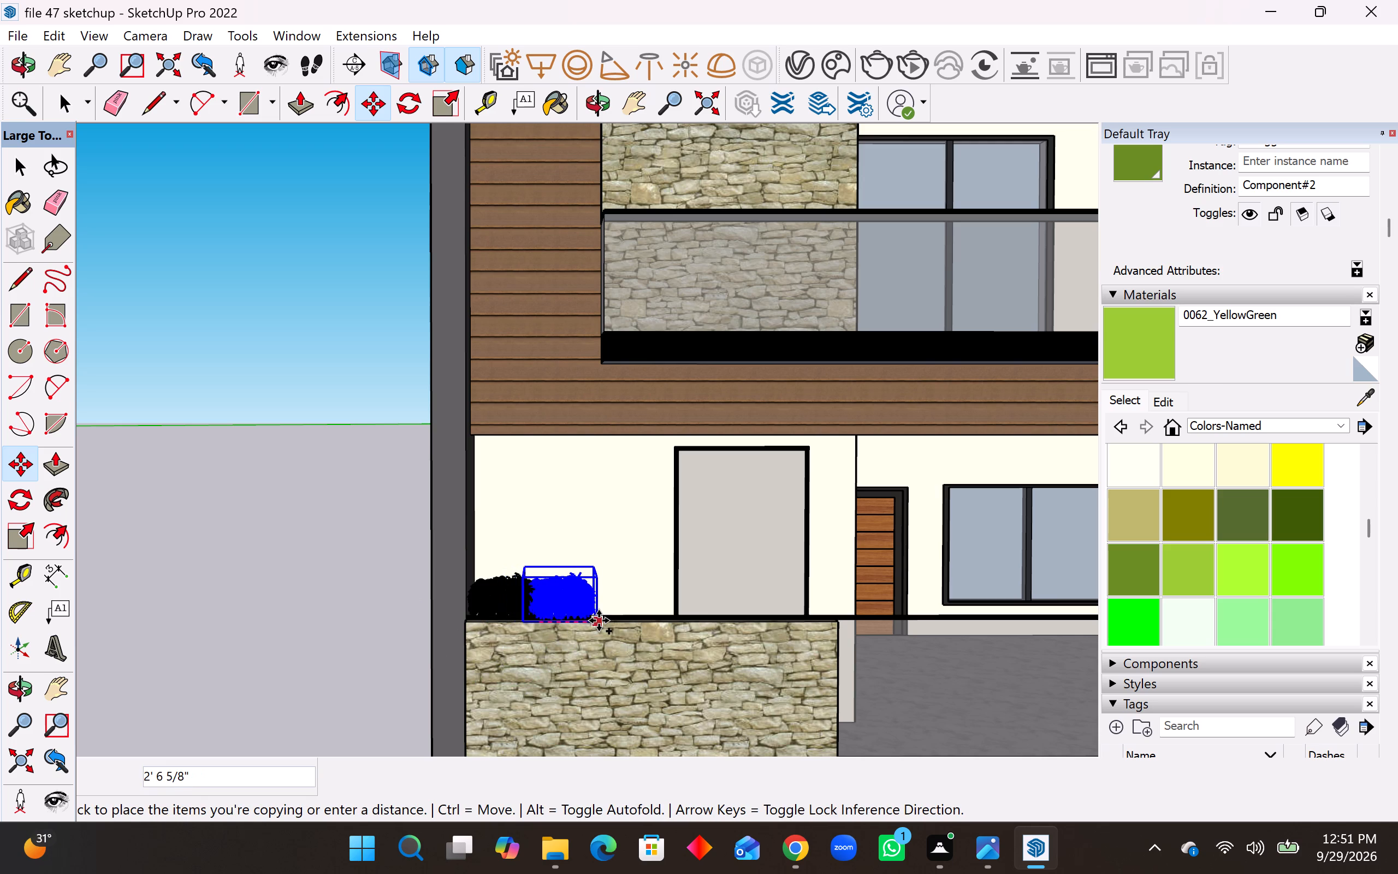
pyautogui.click(592, 621)
pyautogui.keyDown('ctrl'); pyautogui.click(592, 621); pyautogui.keyUp('ctrl')
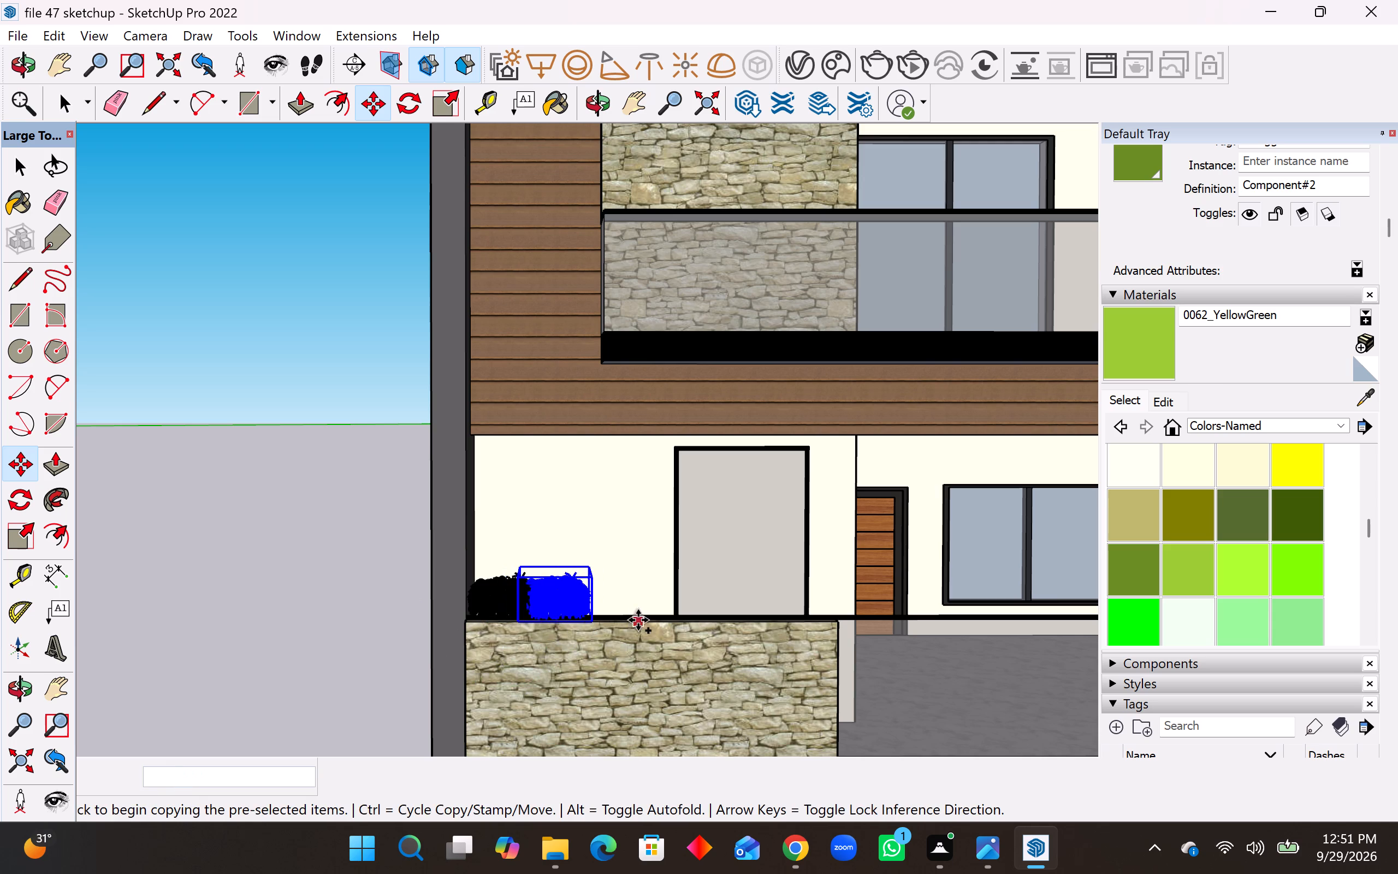
pyautogui.click(593, 622)
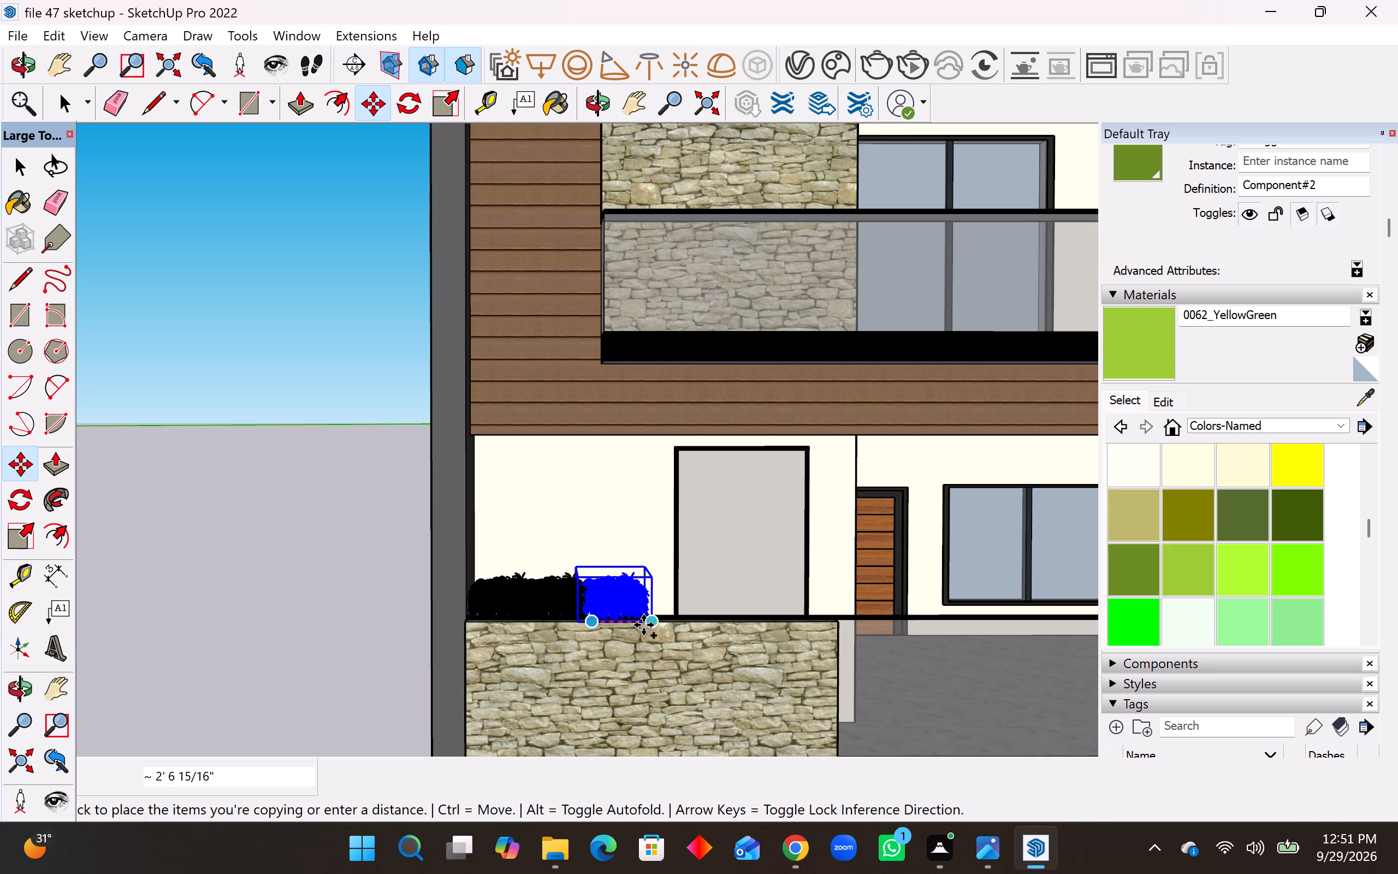
pyautogui.click(637, 626)
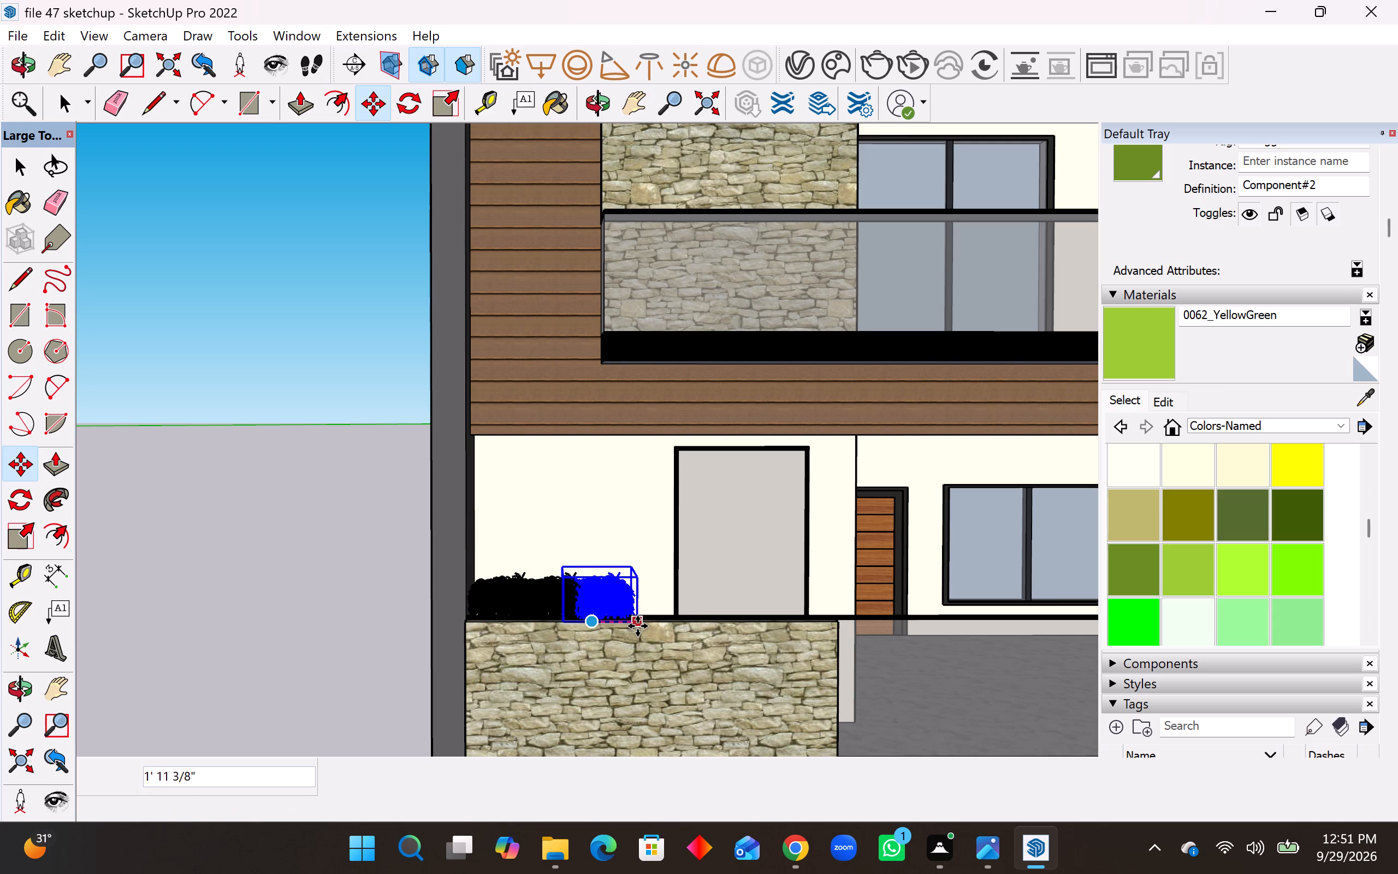
pyautogui.click(637, 623)
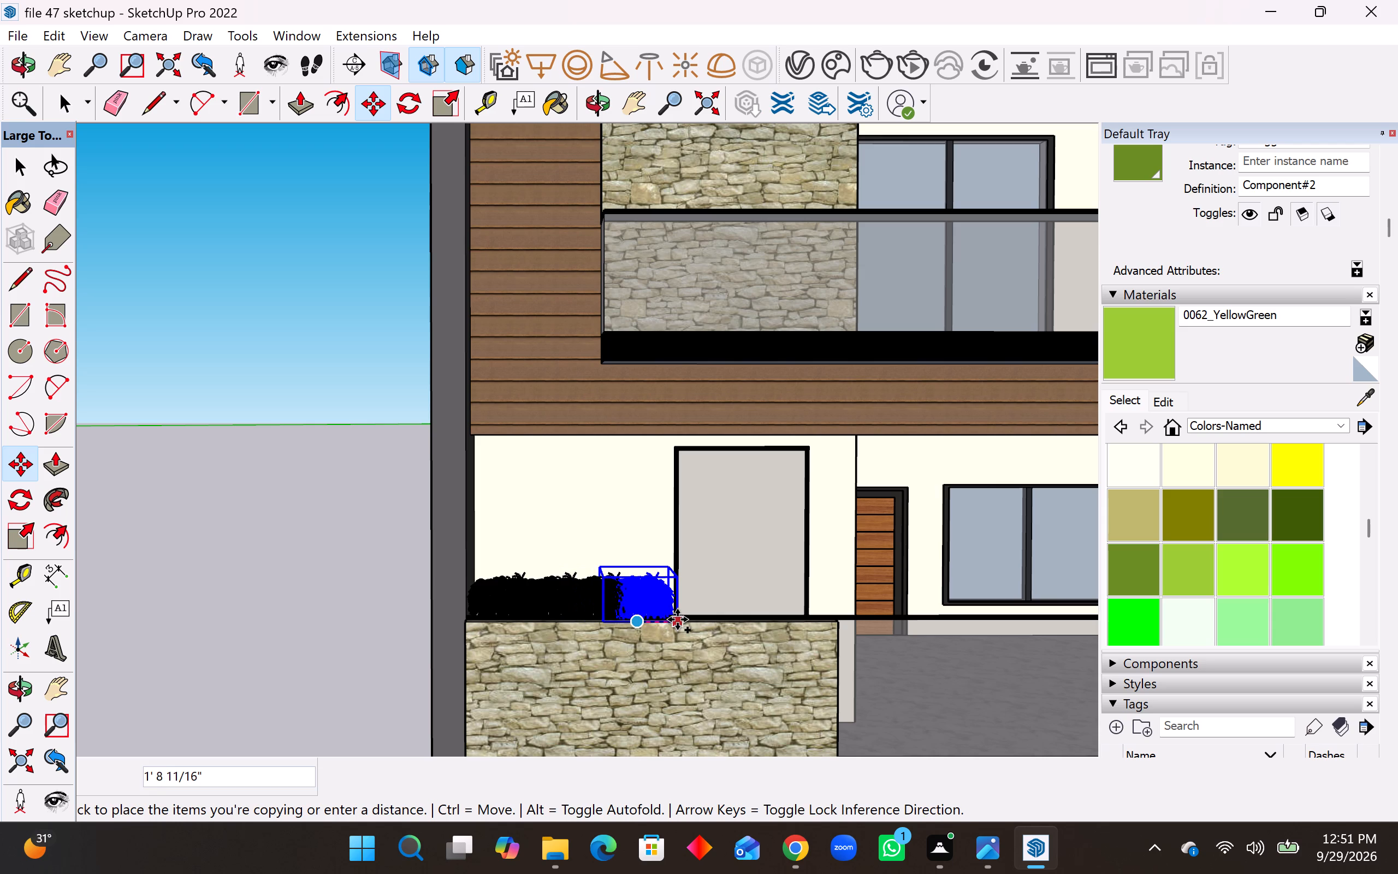
pyautogui.click(677, 619)
pyautogui.click(677, 619)
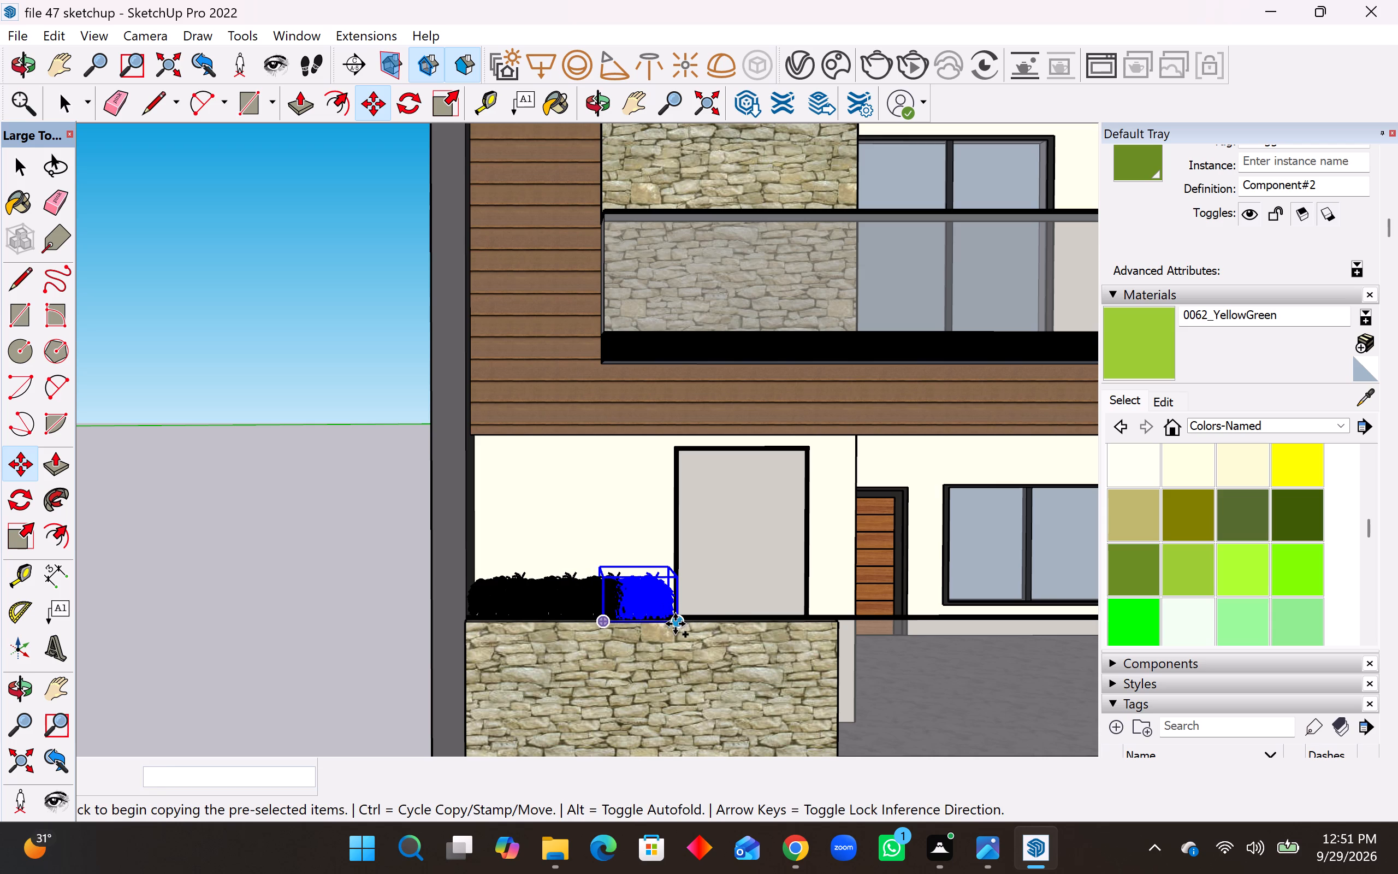
pyautogui.click(672, 623)
pyautogui.click(727, 620)
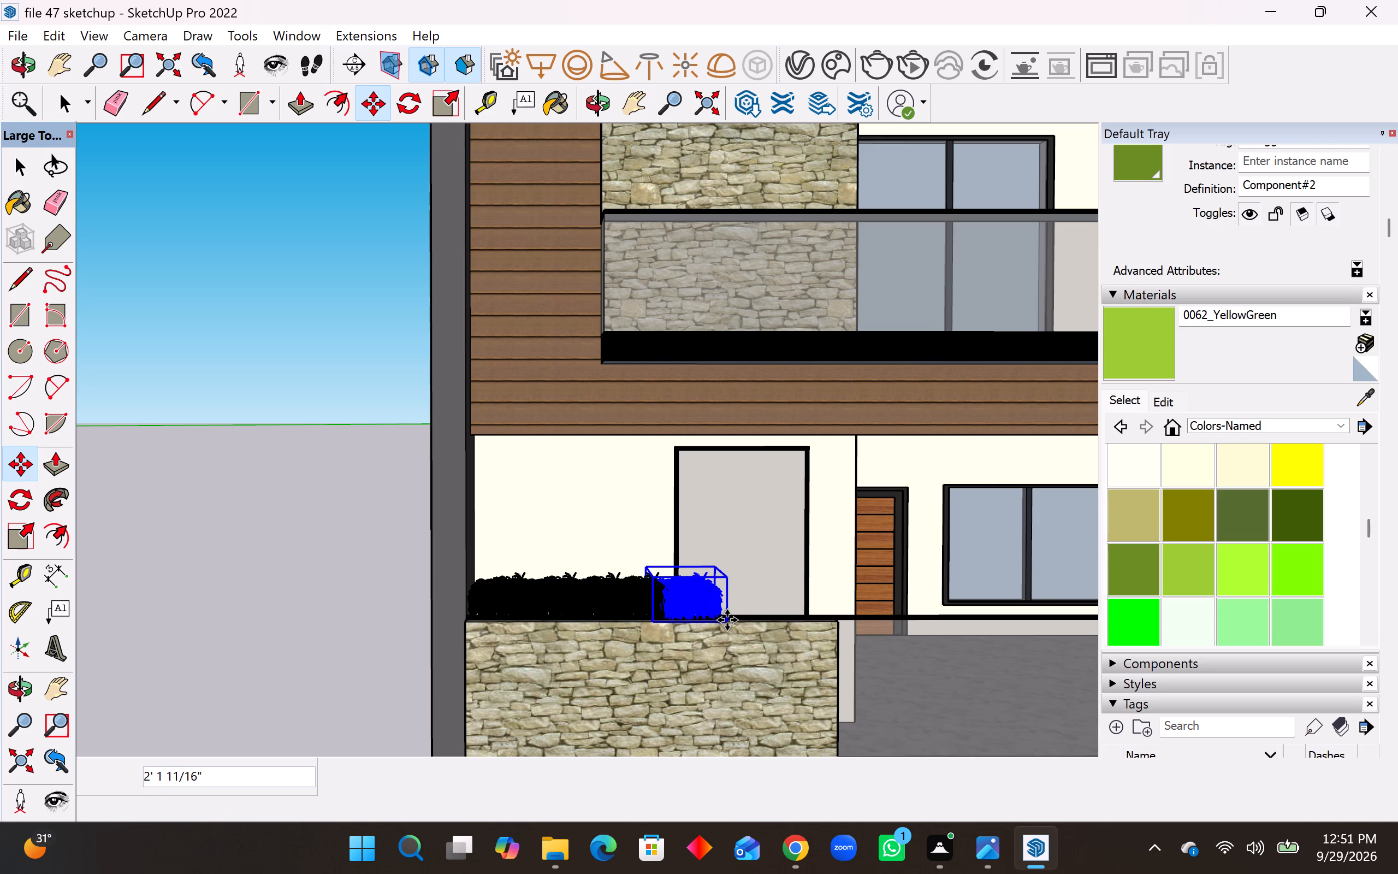
pyautogui.click(726, 622)
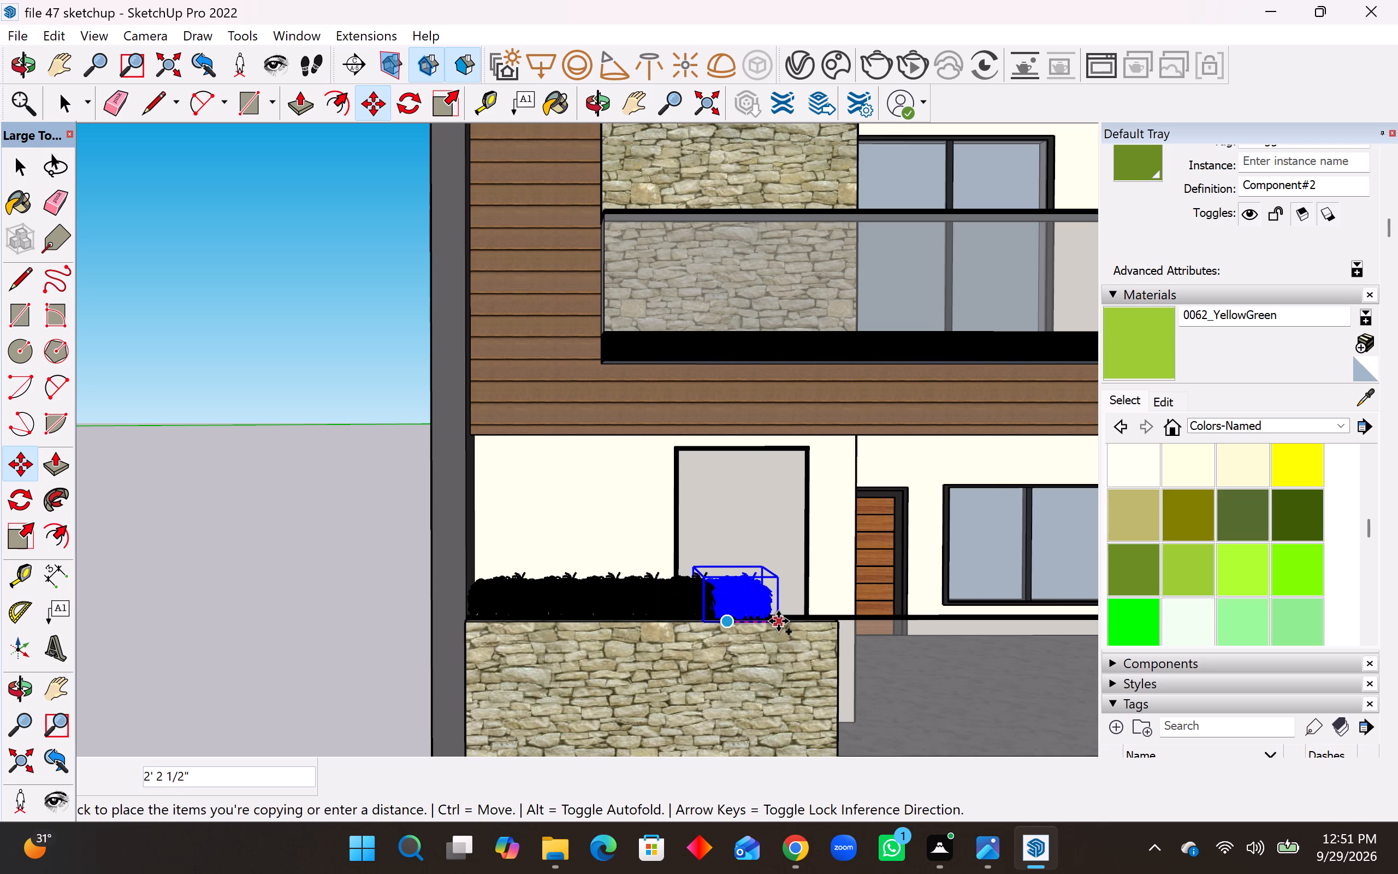
pyautogui.click(780, 621)
pyautogui.click(780, 621)
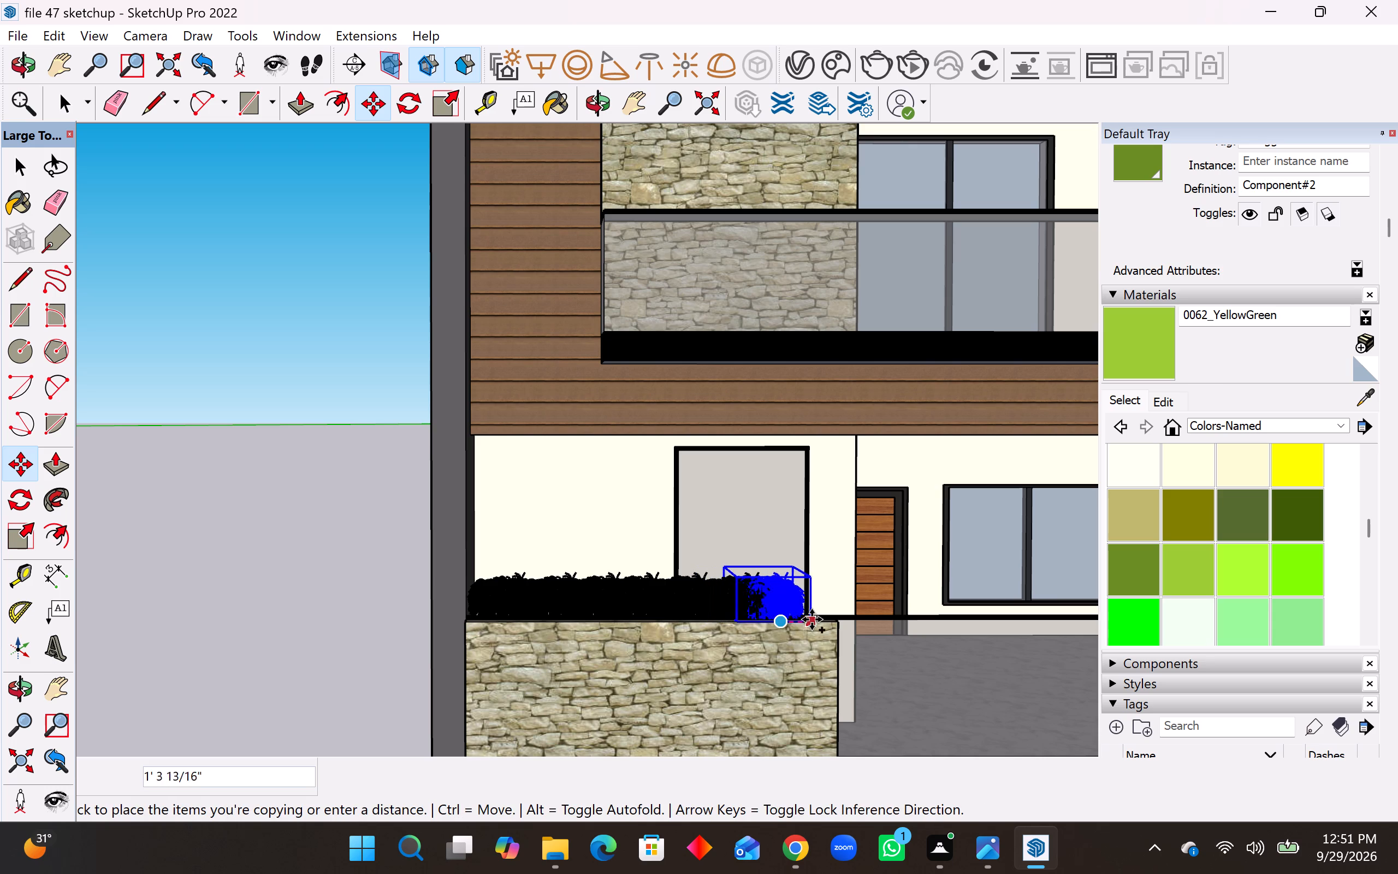
pyautogui.click(831, 617)
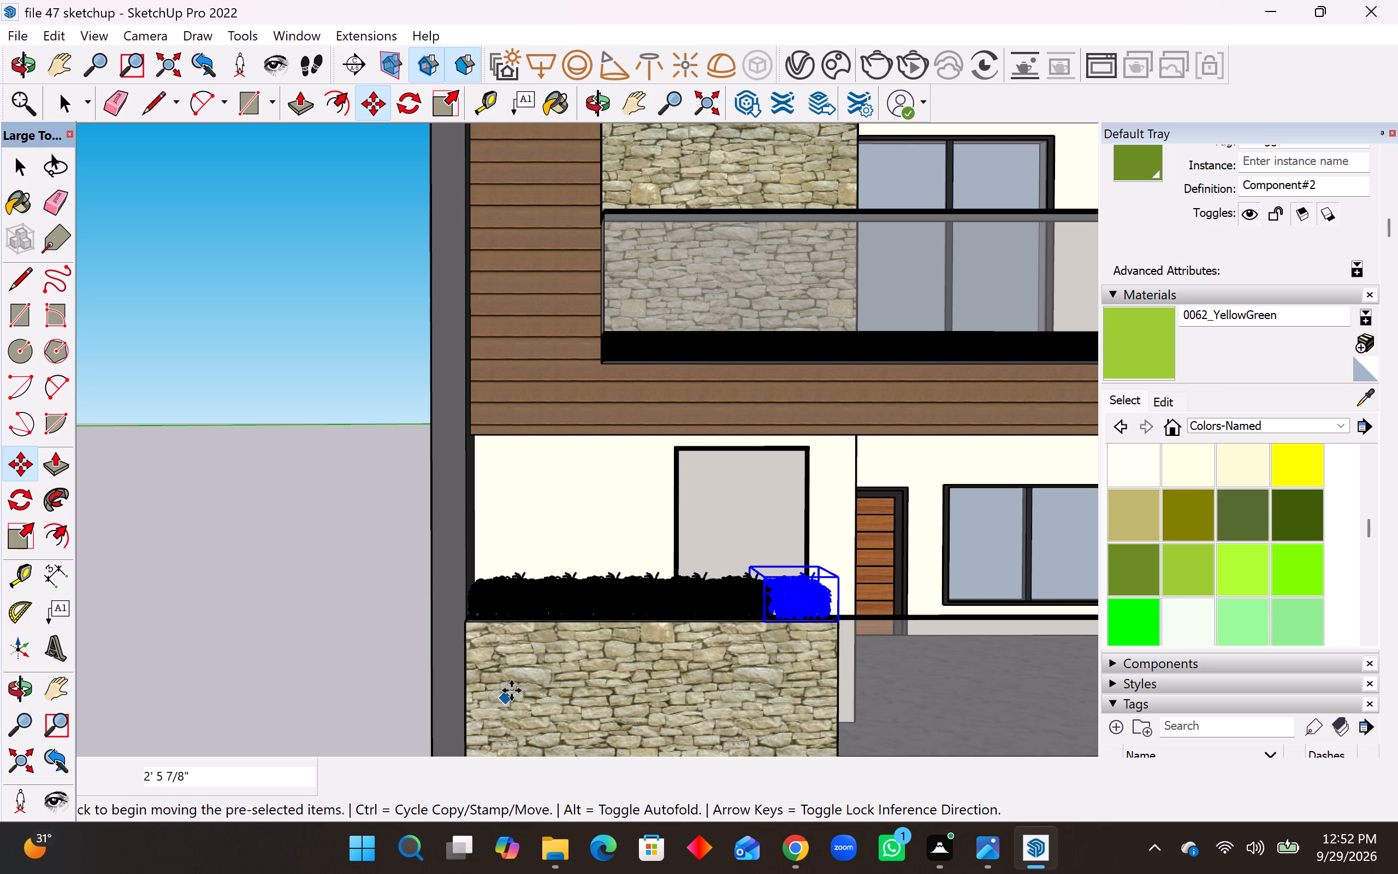
pyautogui.press('space')
pyautogui.click(145, 623)
# Examine the whole house front with its grass rows, balconies, gate and flower pots.
pyautogui.scroll(-12, 466, 619)
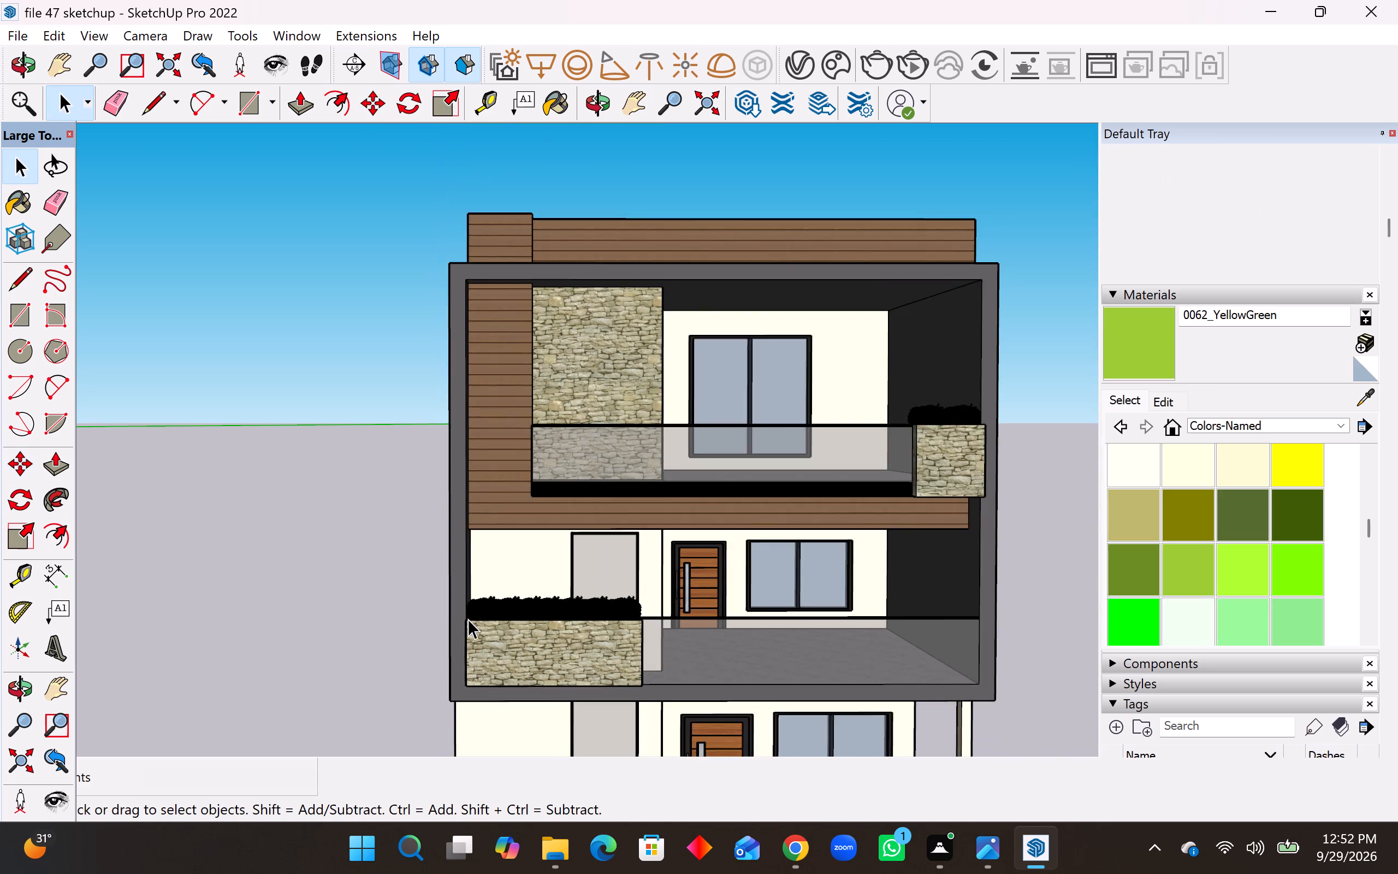
pyautogui.scroll(-10, 468, 619)
pyautogui.scroll(-3, 577, 642)
pyautogui.scroll(10, 597, 717)
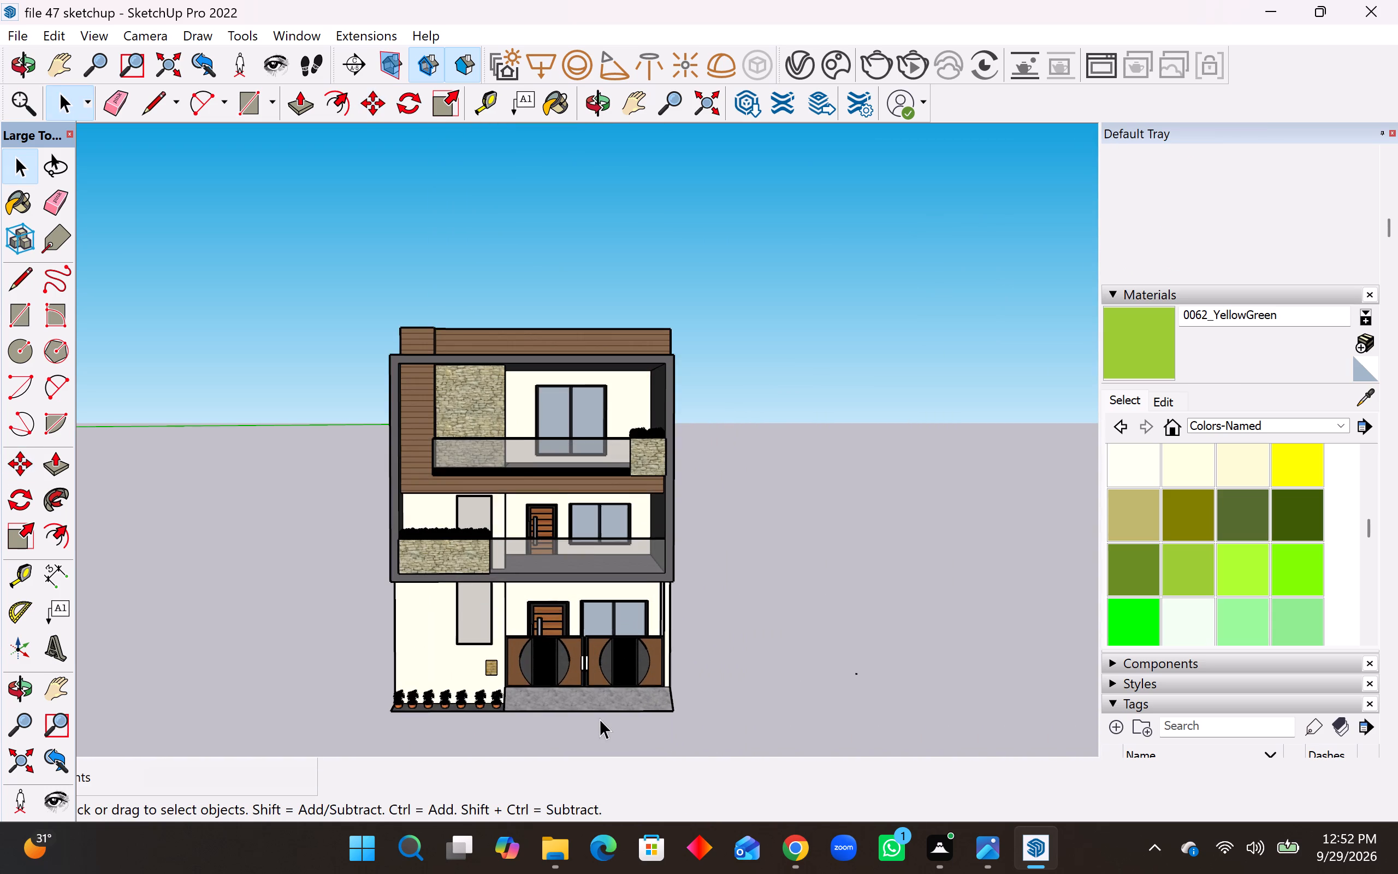
pyautogui.scroll(4, 528, 614)
pyautogui.scroll(-3, 680, 681)
pyautogui.scroll(3, 635, 731)
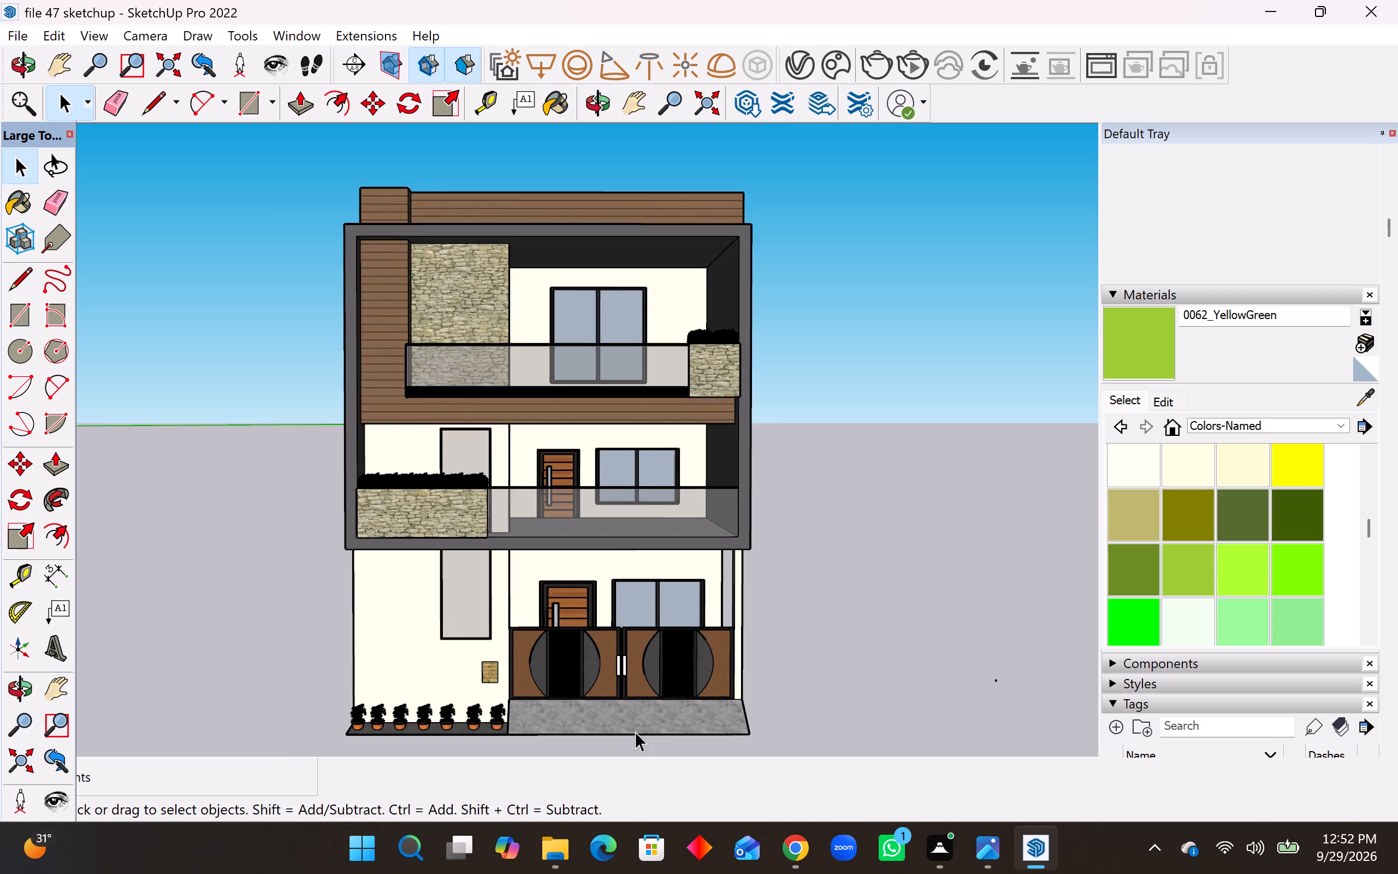
pyautogui.scroll(1, 635, 731)
pyautogui.scroll(-1, 656, 751)
pyautogui.scroll(-1, 630, 641)
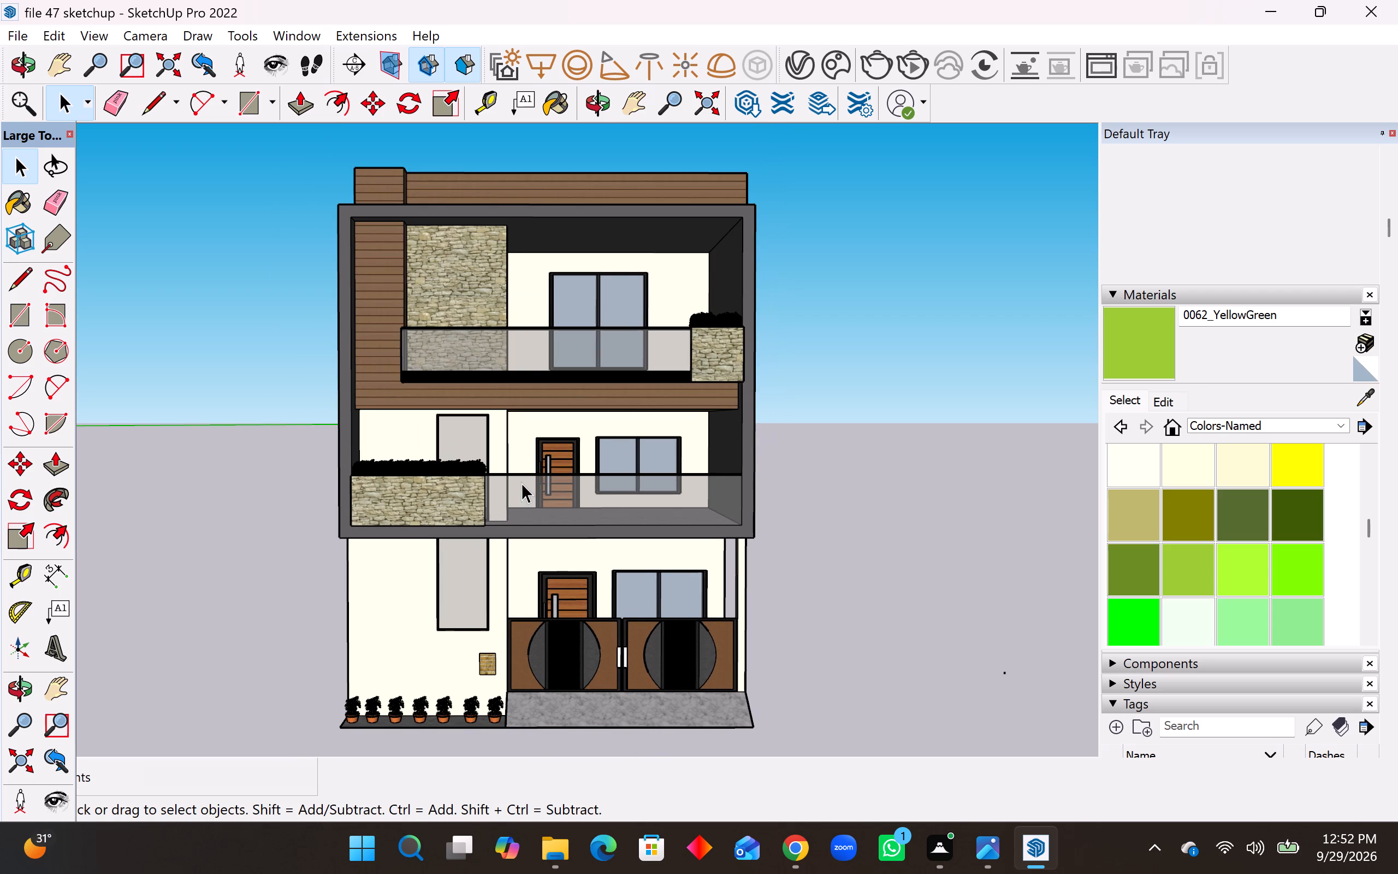
pyautogui.scroll(1, 521, 478)
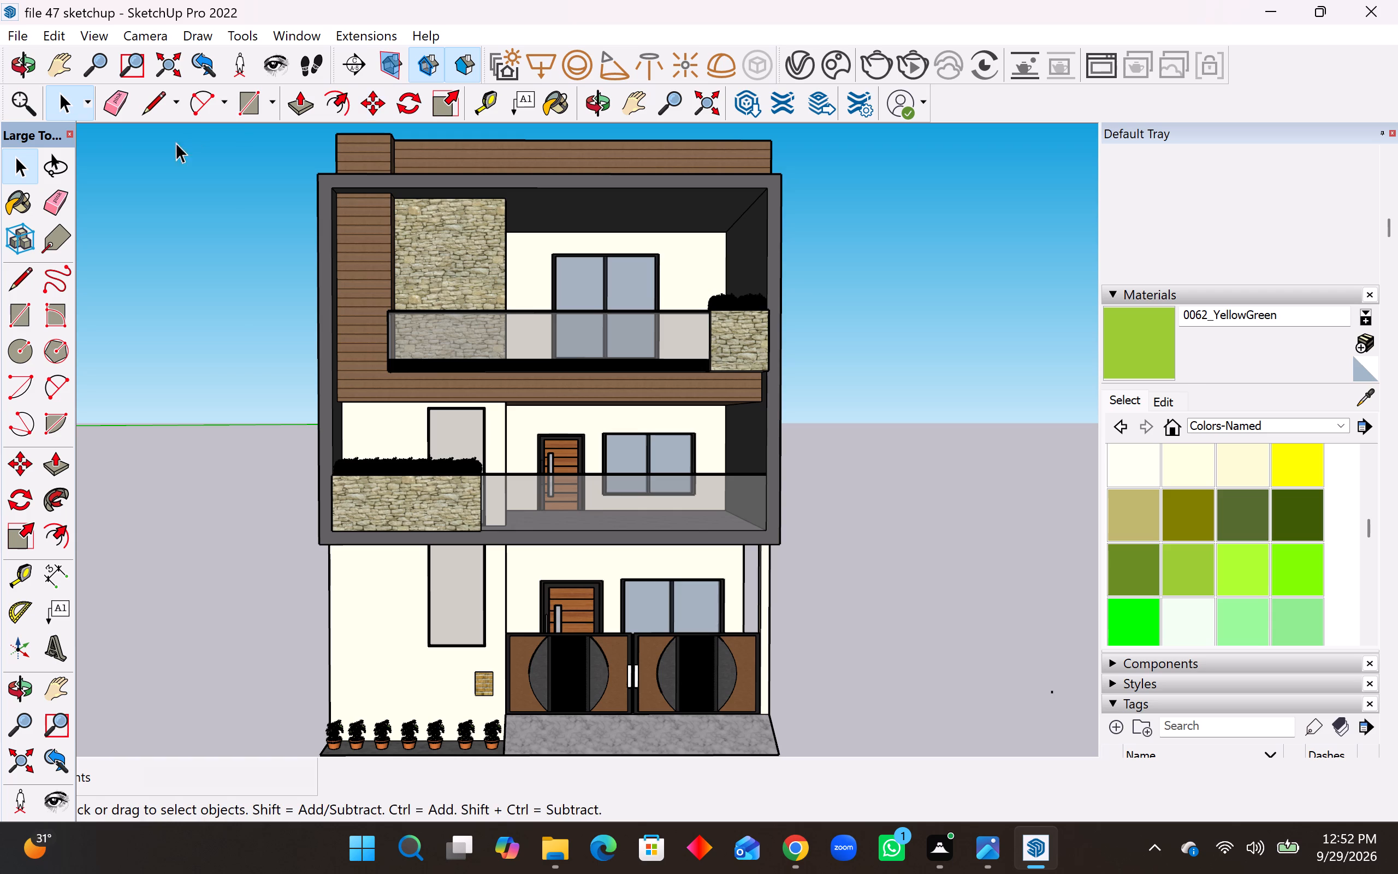
# Draw a circle of about 9 7/8" radius on the top-floor balcony ceiling, just in front of the stone wall.
pyautogui.click(15, 349)
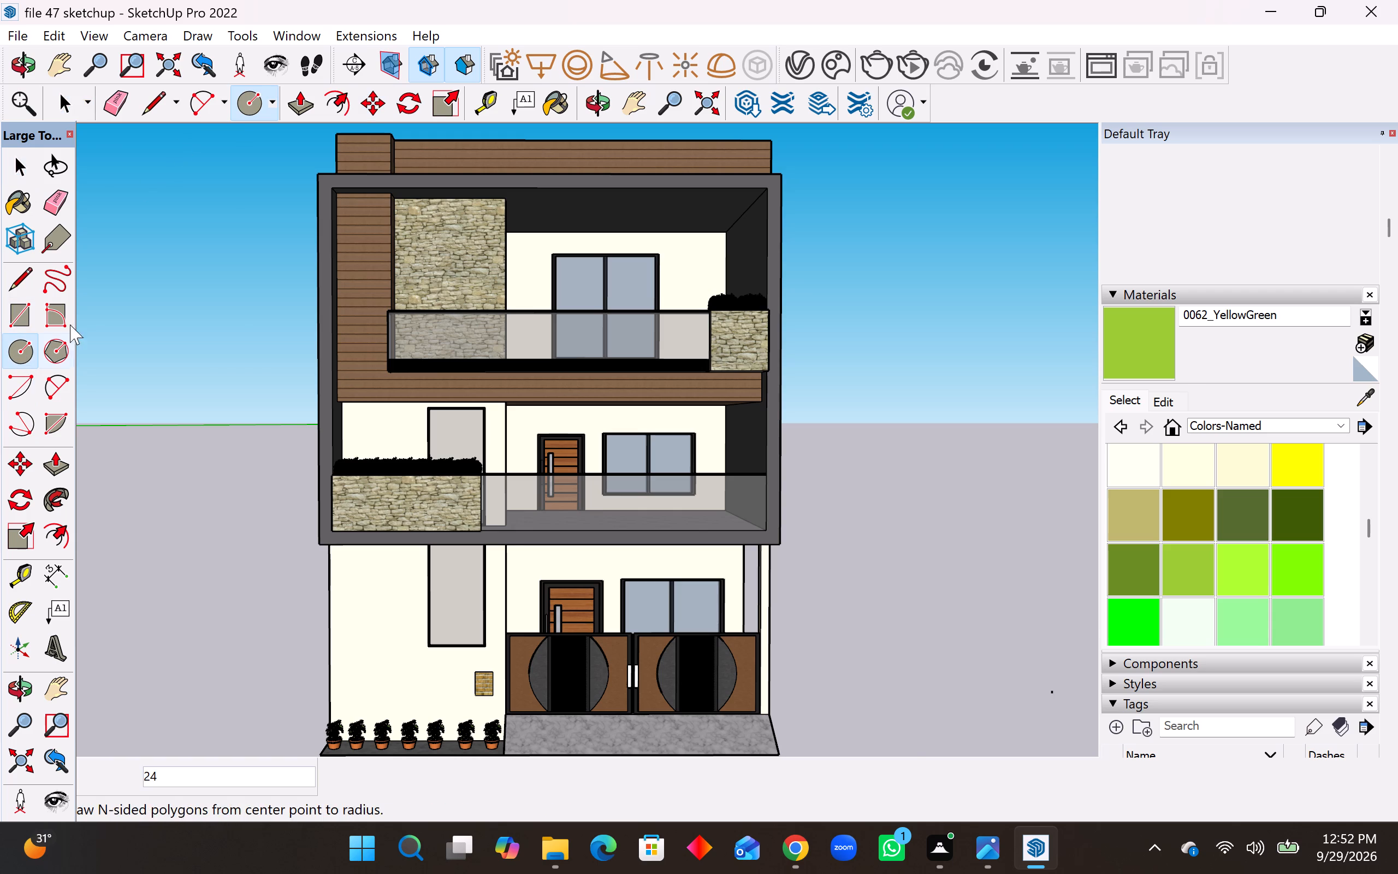
pyautogui.scroll(7, 473, 234)
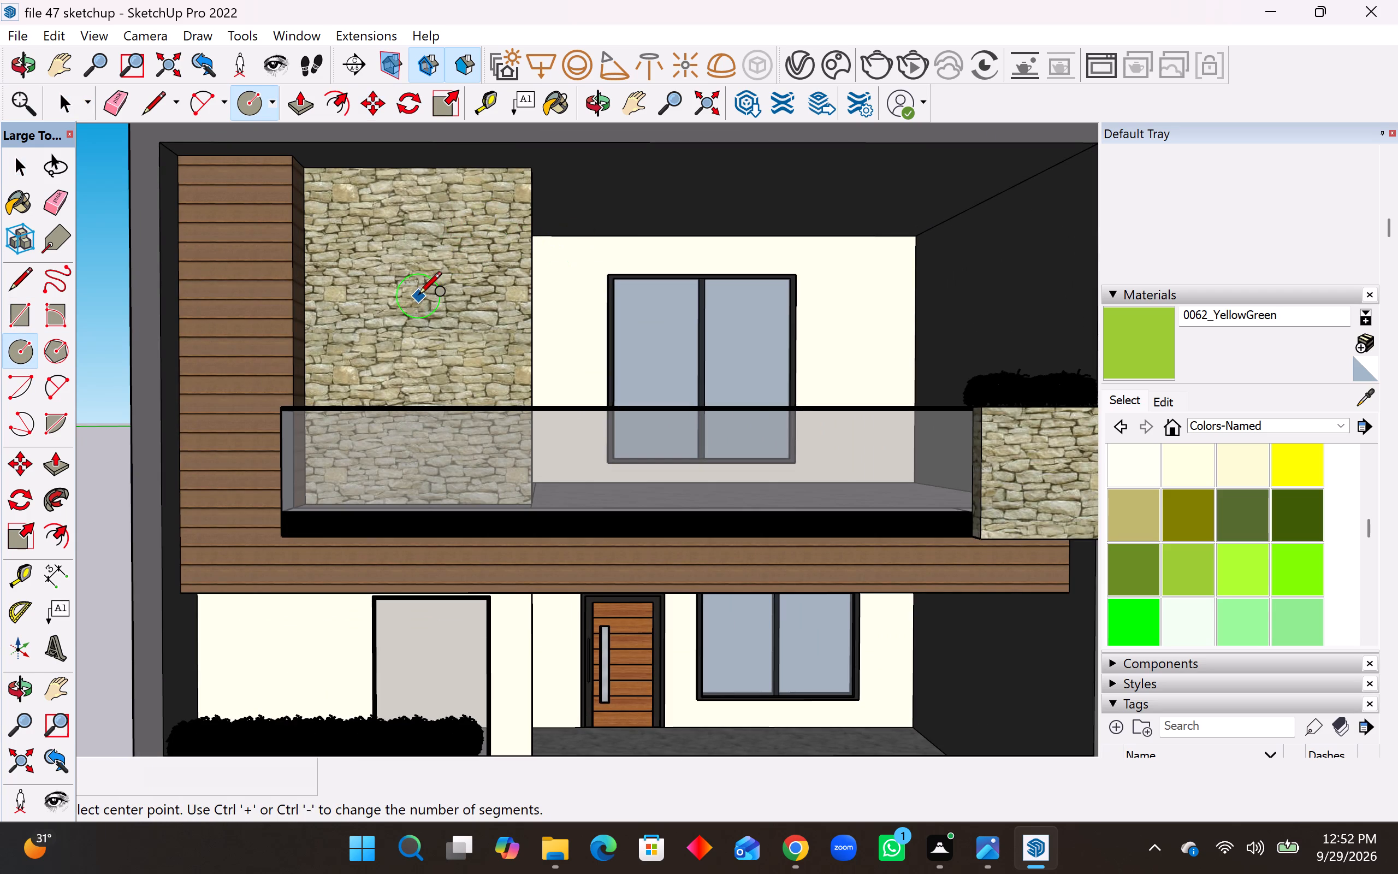
pyautogui.scroll(-3, 411, 306)
pyautogui.moveTo(479, 194); pyautogui.dragTo(478, 83, button='middle')
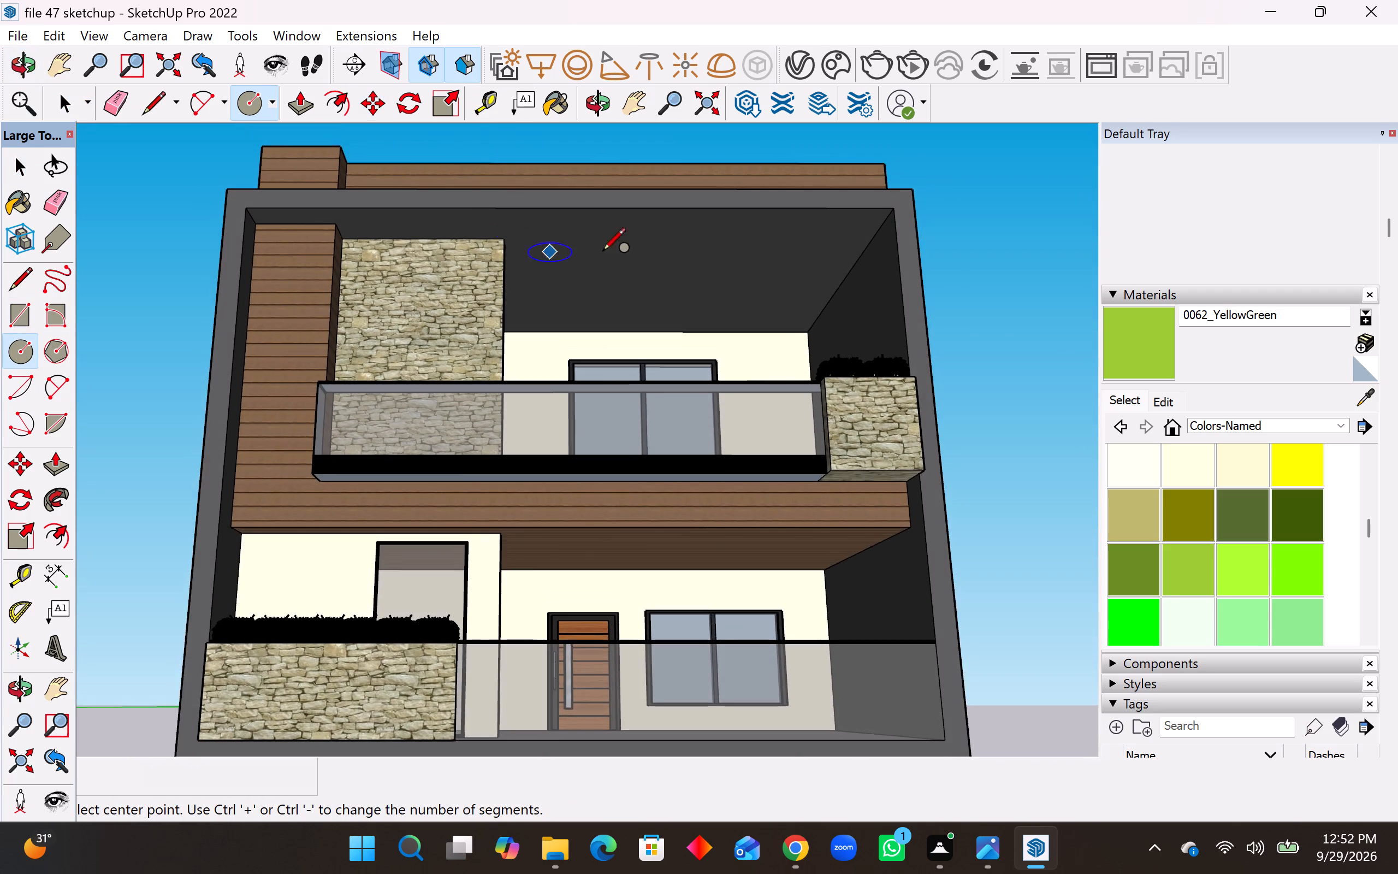
pyautogui.scroll(4, 610, 239)
pyautogui.moveTo(490, 235); pyautogui.dragTo(490, 228, button='middle')
pyautogui.moveTo(490, 221); pyautogui.dragTo(491, 187, button='middle')
pyautogui.scroll(2, 364, 246)
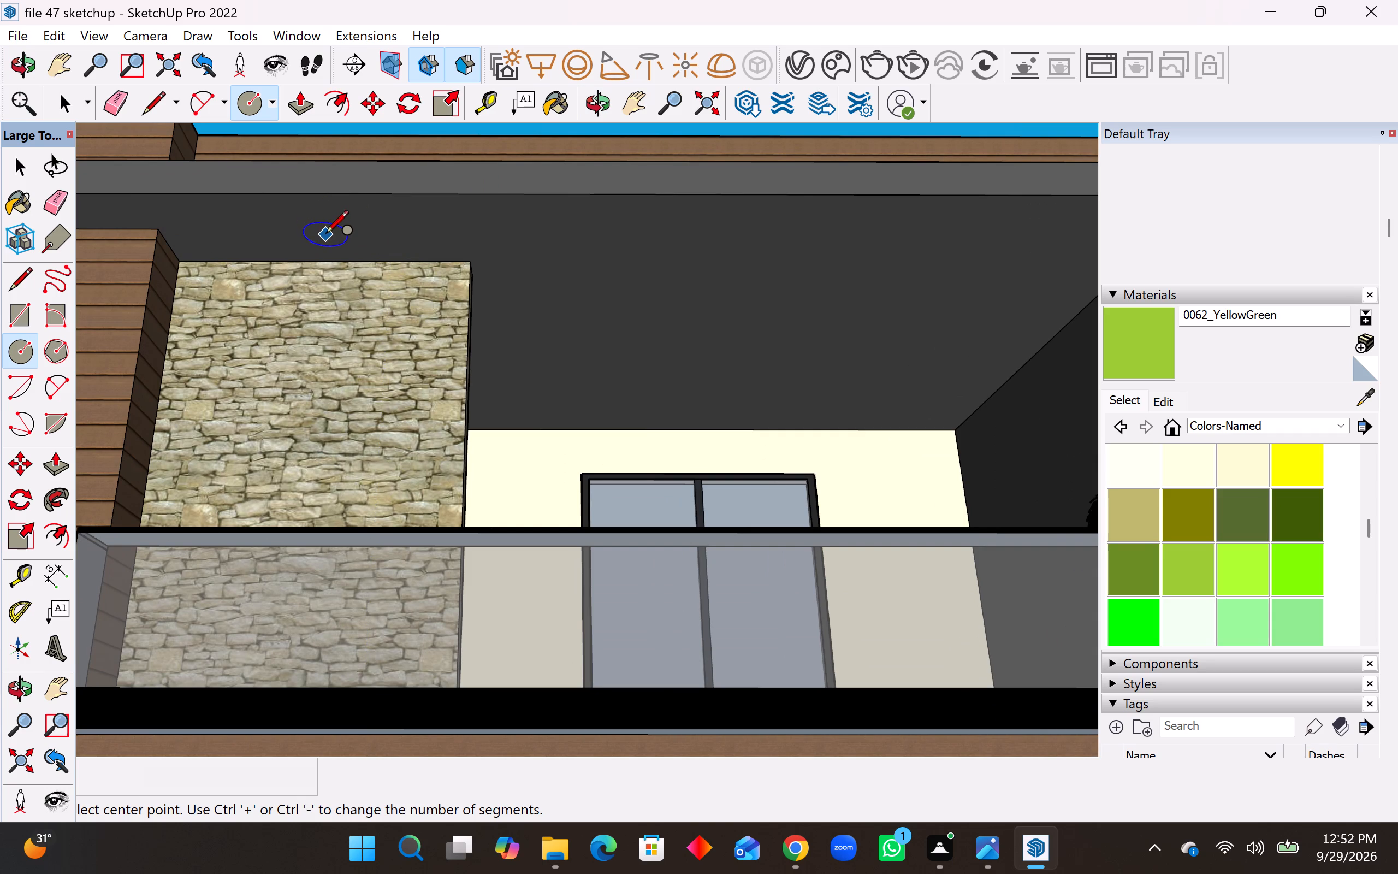
pyautogui.click(325, 235)
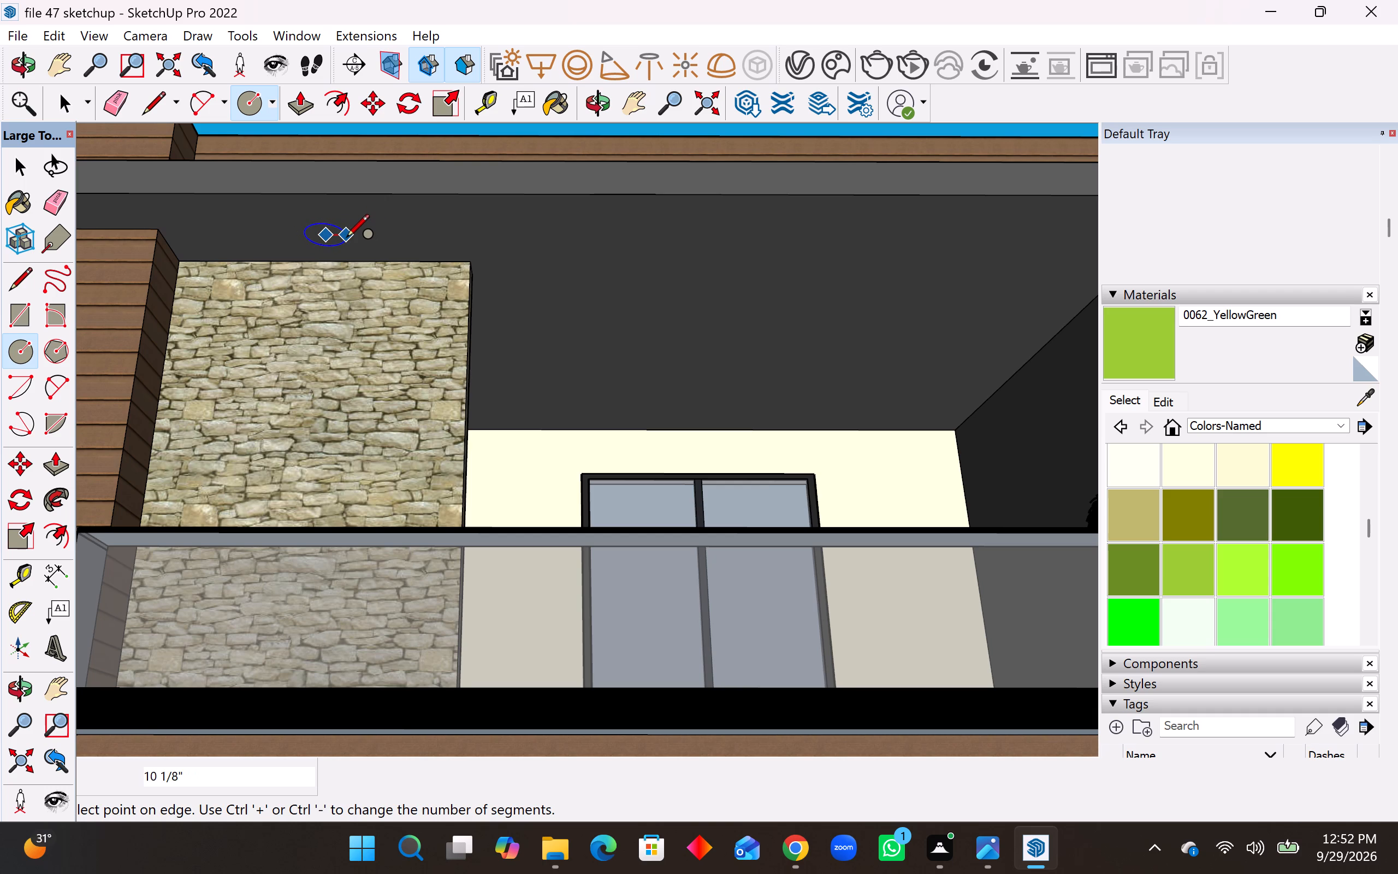
pyautogui.click(346, 238)
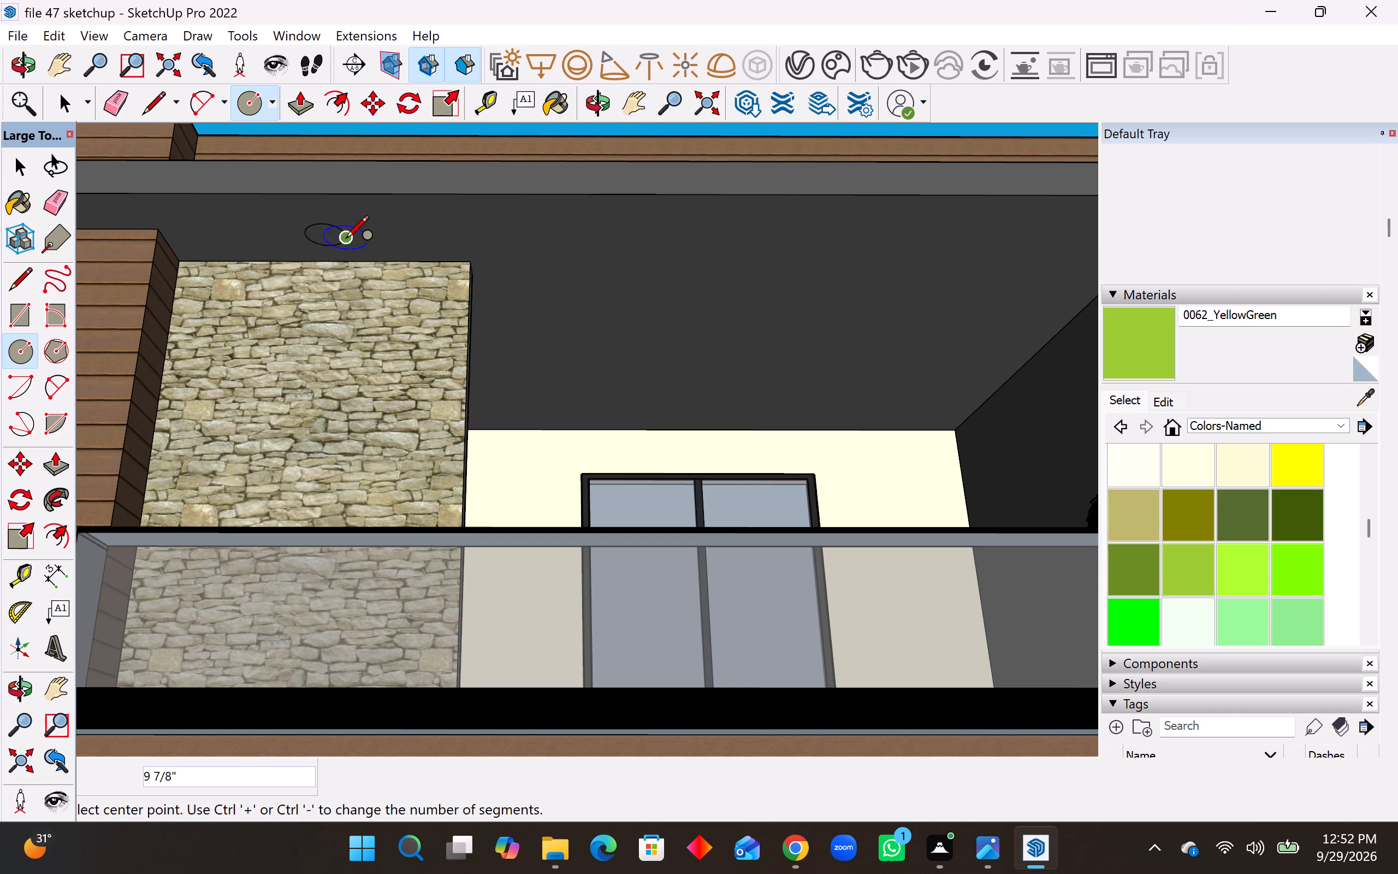
pyautogui.press('space')
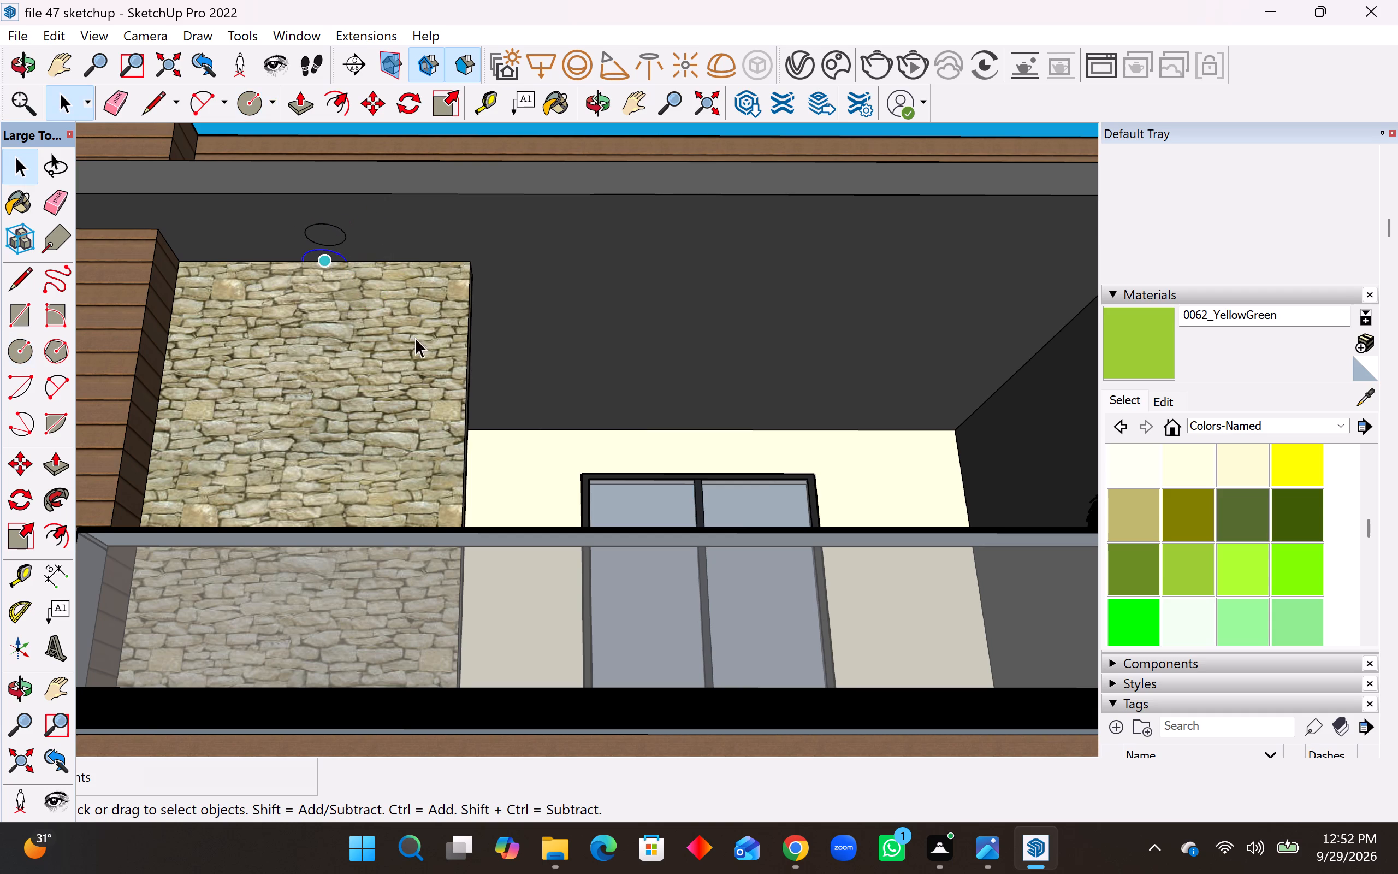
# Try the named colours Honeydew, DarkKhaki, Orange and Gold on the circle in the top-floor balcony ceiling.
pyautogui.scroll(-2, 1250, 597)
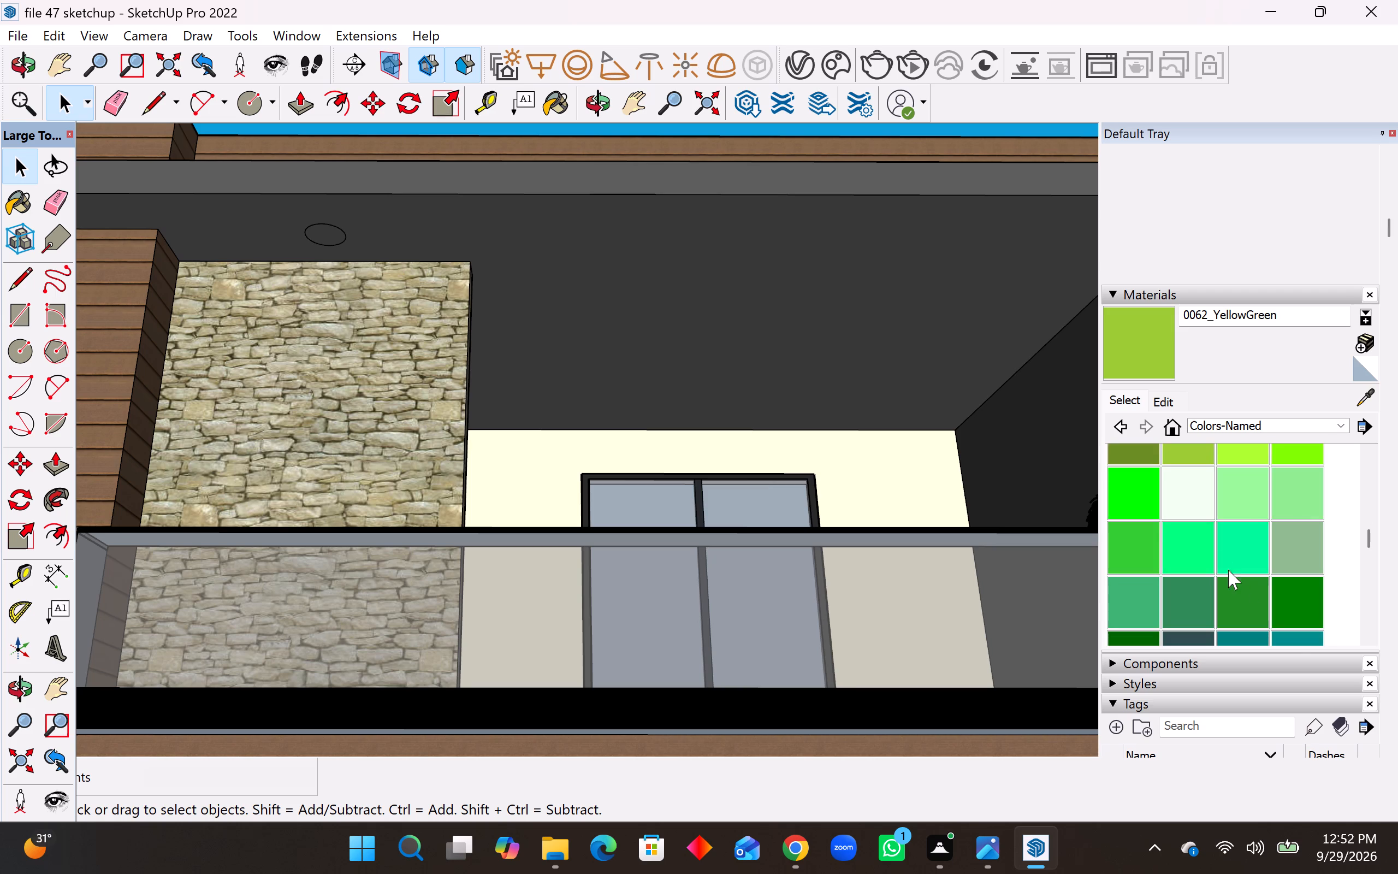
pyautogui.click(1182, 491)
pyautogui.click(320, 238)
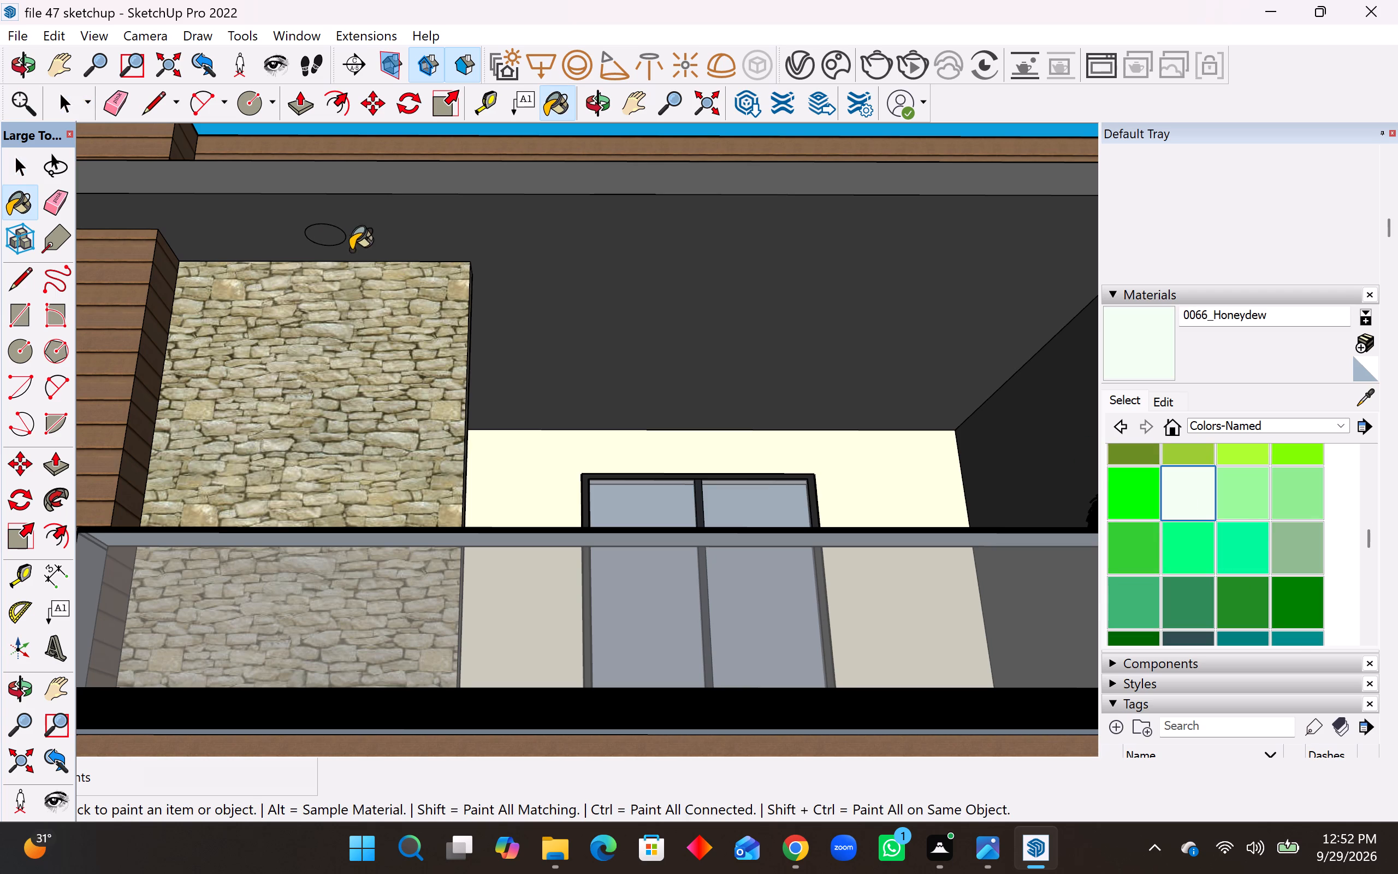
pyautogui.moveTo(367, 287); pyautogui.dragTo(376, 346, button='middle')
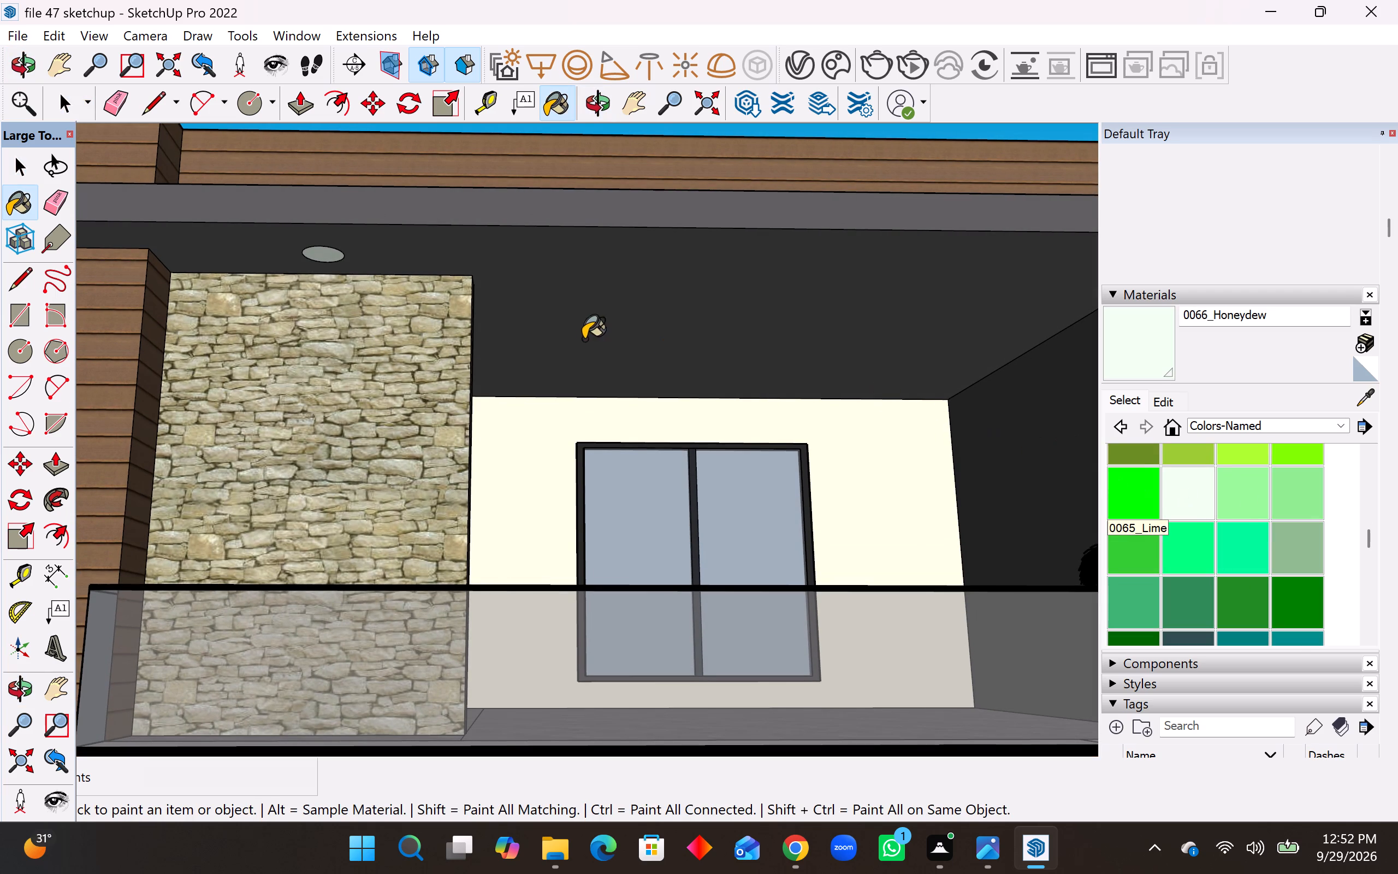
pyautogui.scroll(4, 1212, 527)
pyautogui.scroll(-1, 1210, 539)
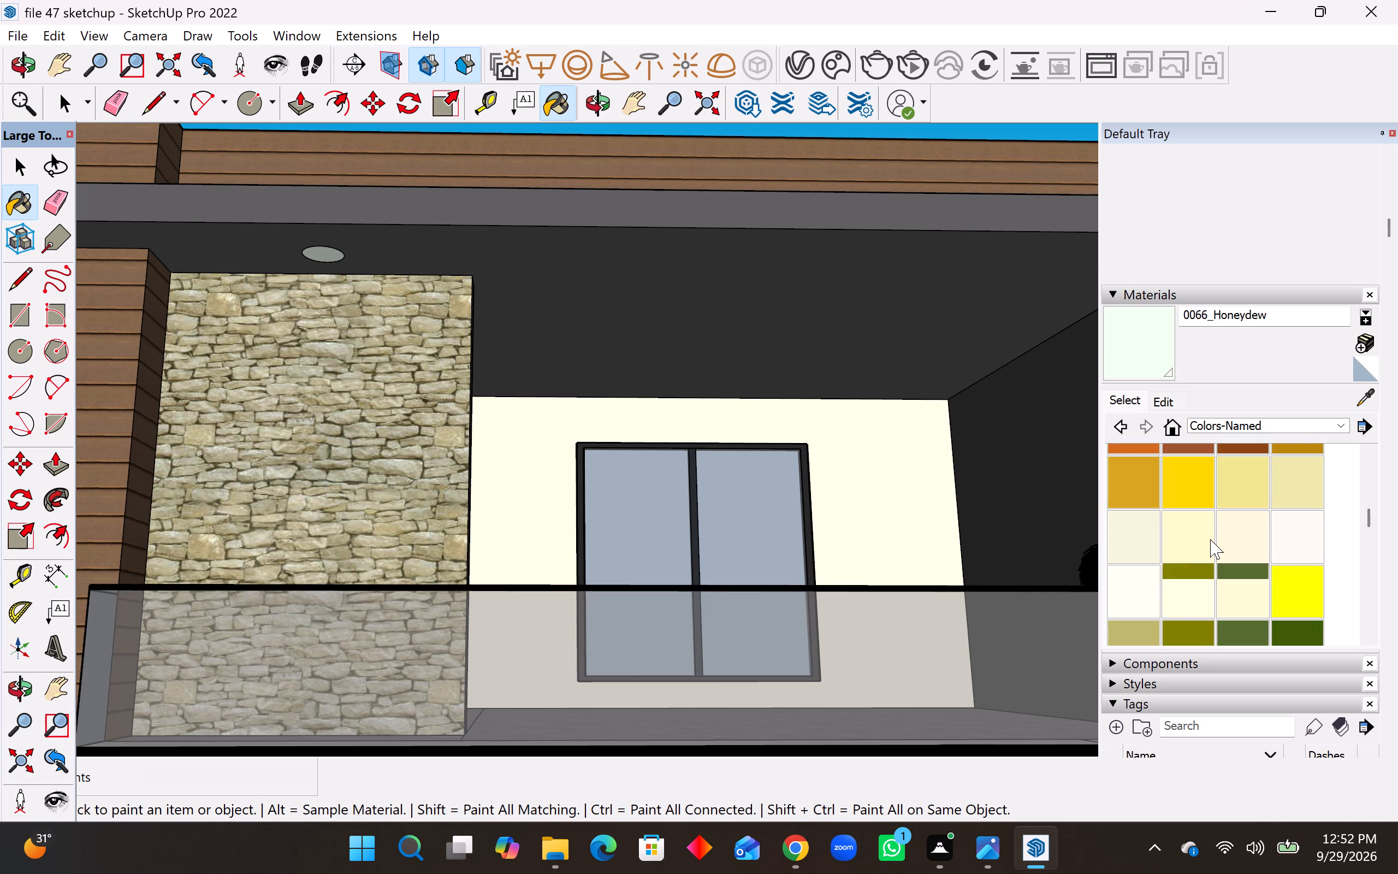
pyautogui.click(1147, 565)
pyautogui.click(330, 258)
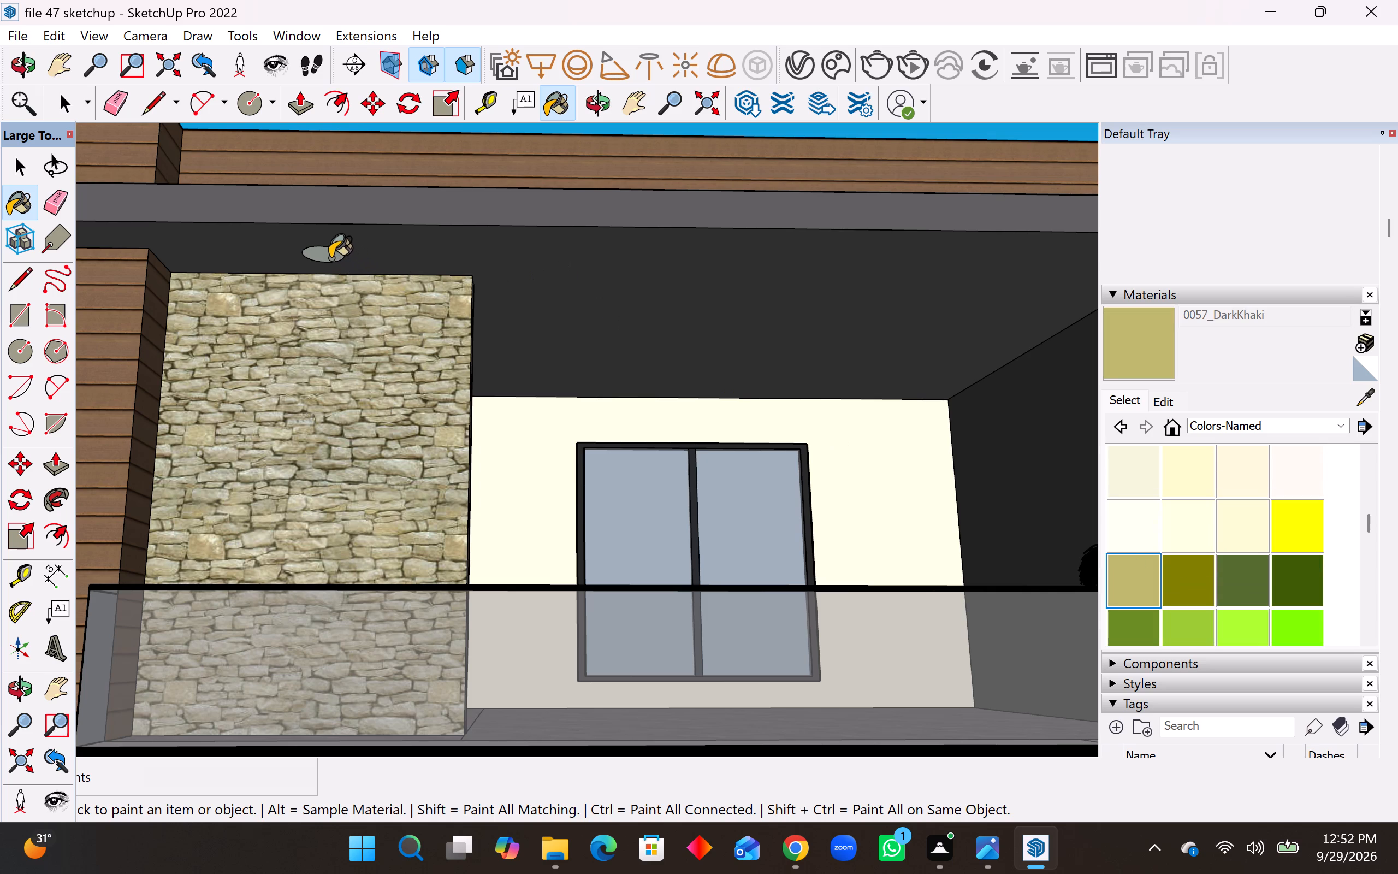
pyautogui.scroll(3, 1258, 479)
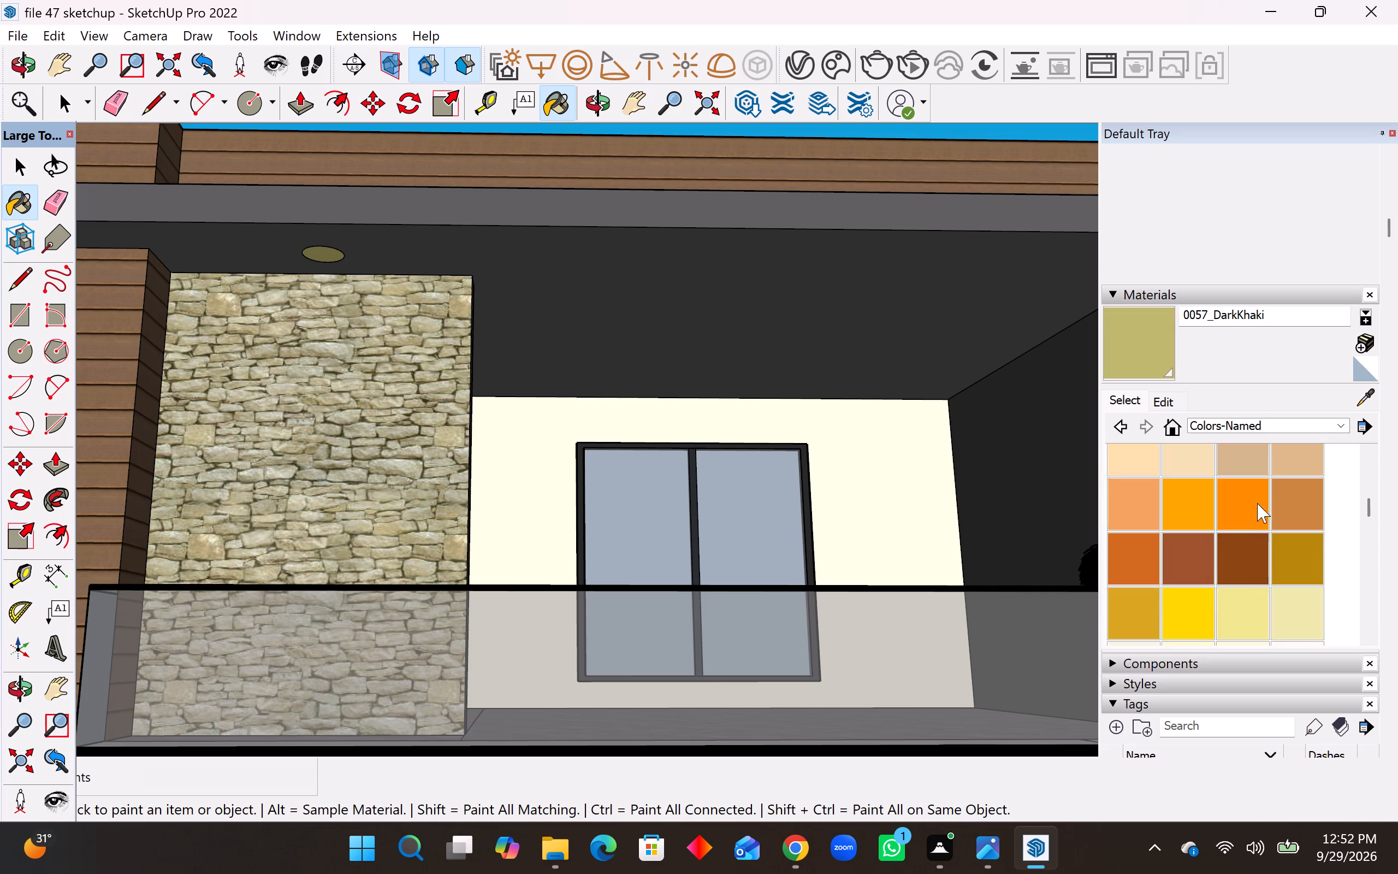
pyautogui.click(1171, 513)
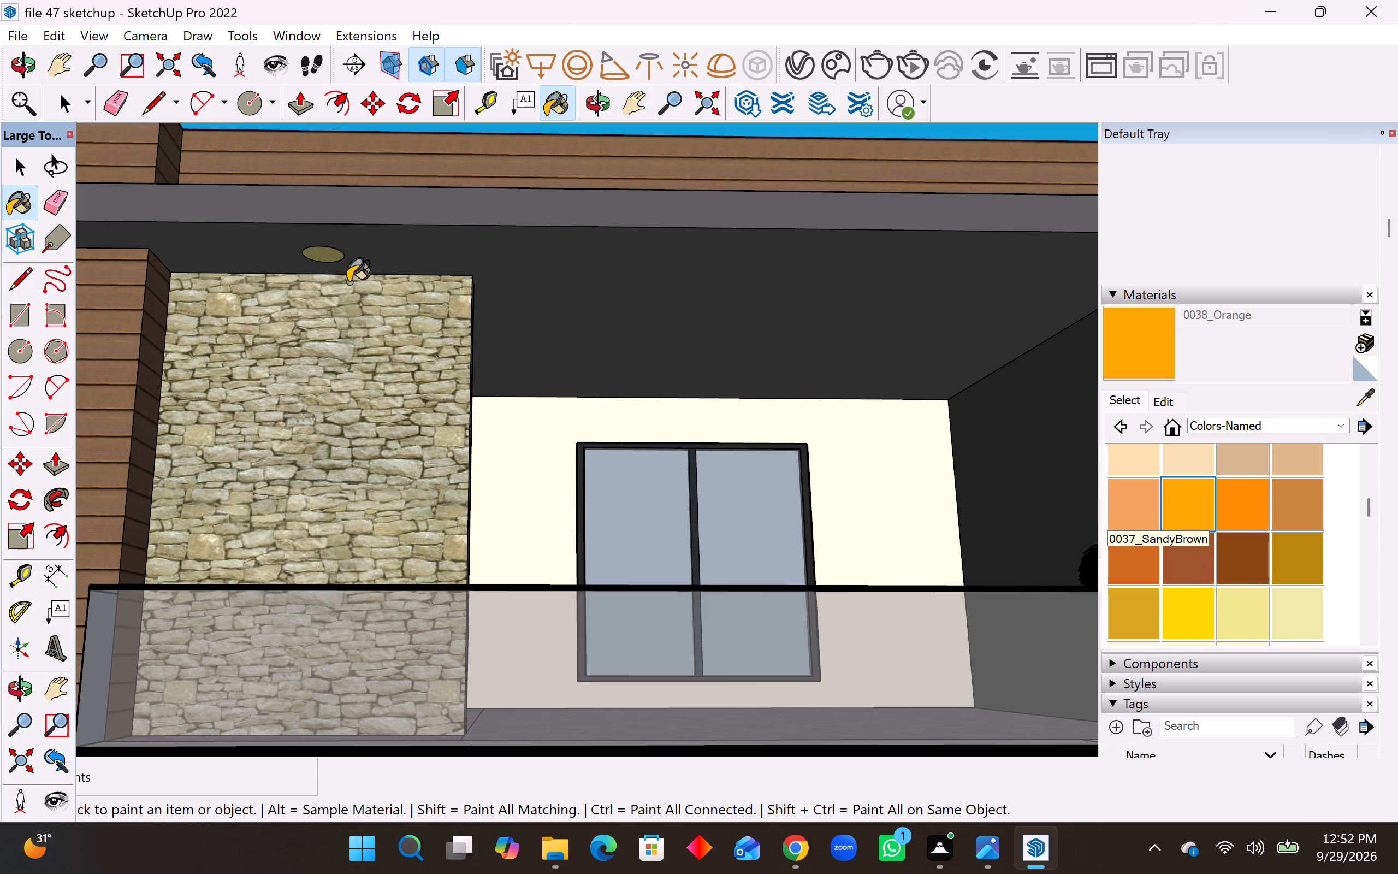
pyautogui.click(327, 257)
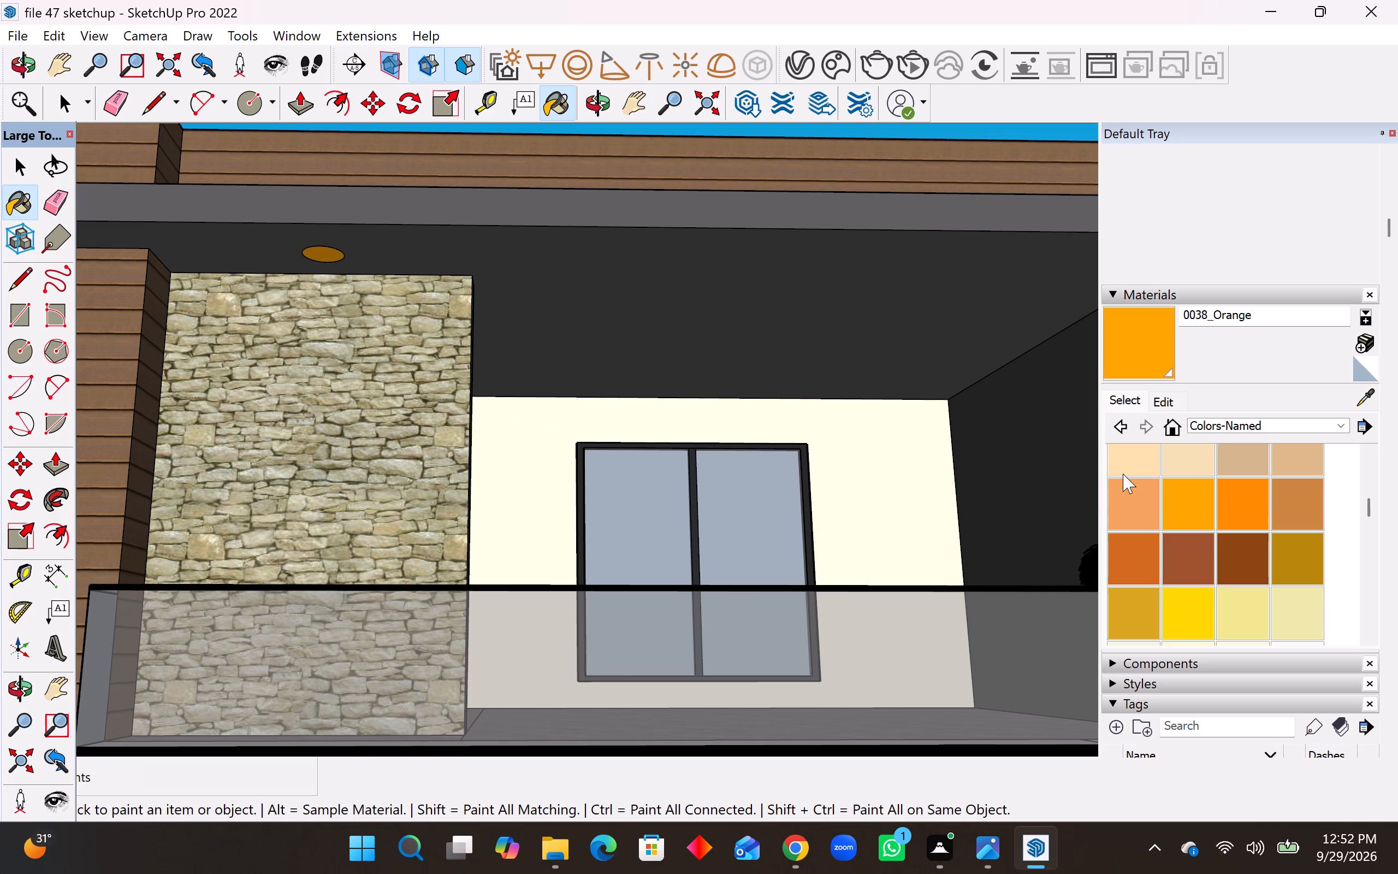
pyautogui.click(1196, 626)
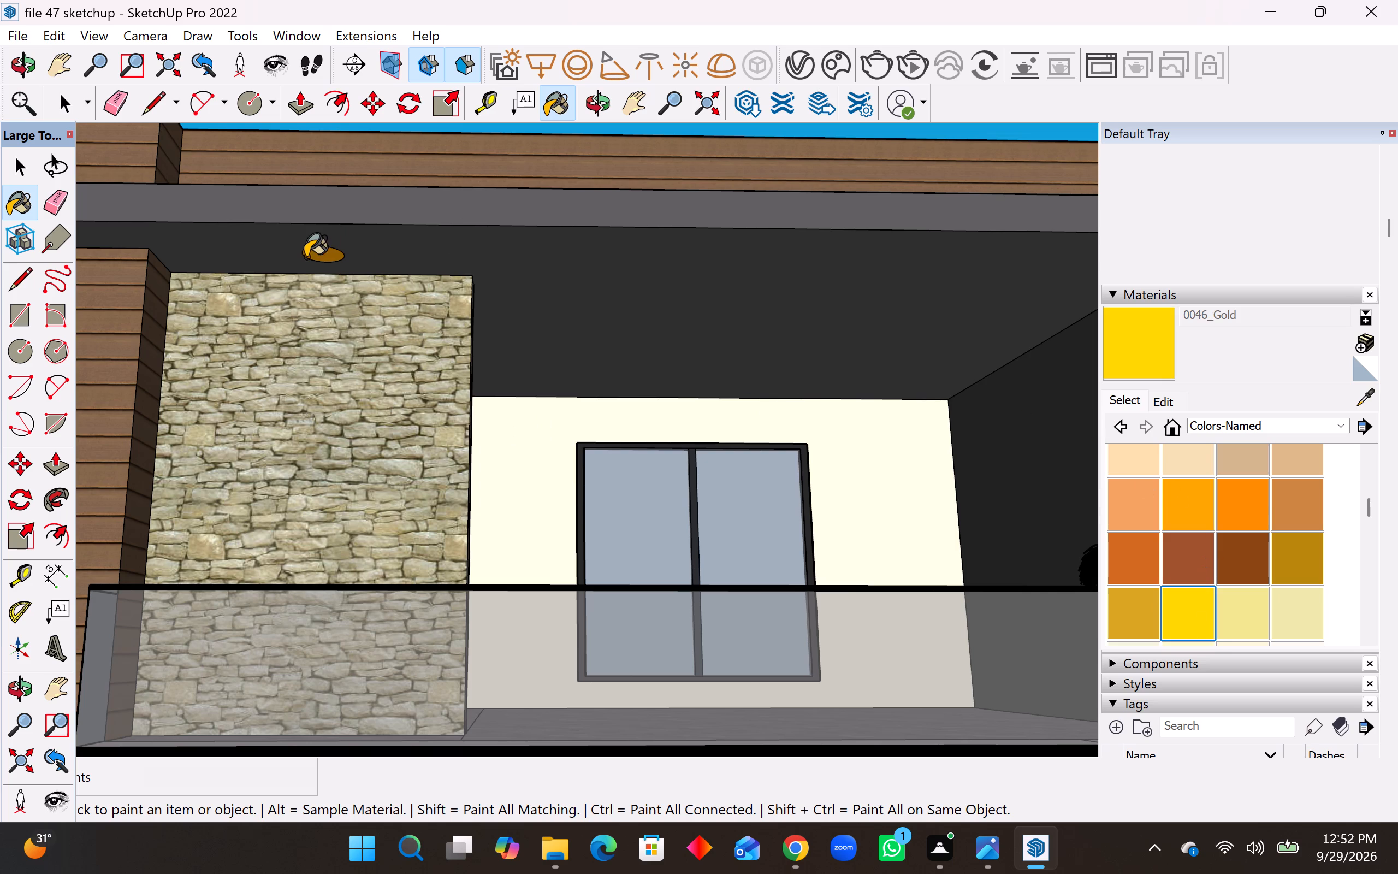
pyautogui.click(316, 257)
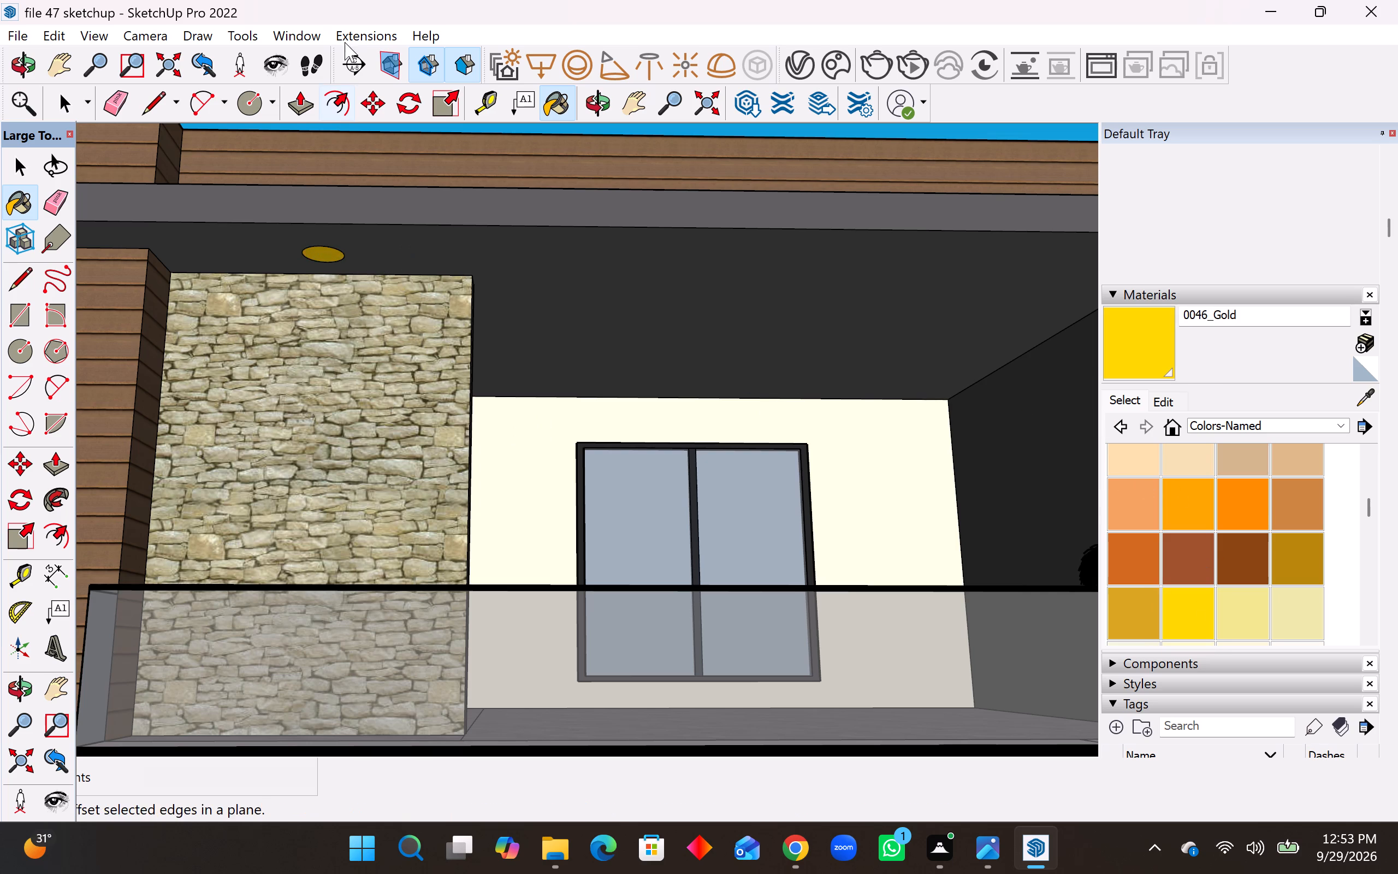
# Paint the circle on the top-floor balcony ceiling with the named colour 0050_LemonChiffon.
pyautogui.scroll(-8, 797, 276)
pyautogui.scroll(-3, 475, 316)
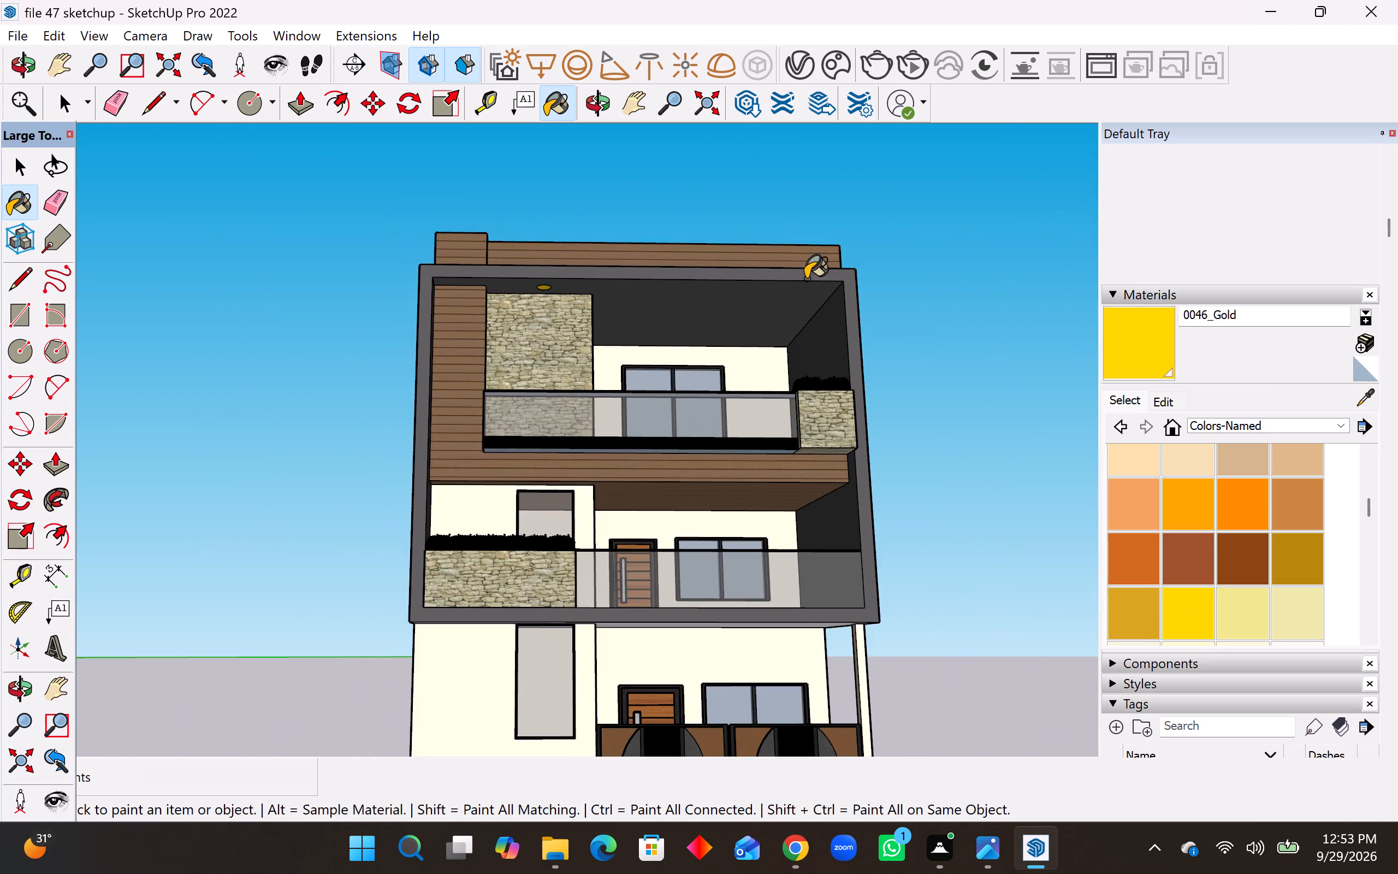
pyautogui.scroll(3, 815, 274)
pyautogui.scroll(-1, 1232, 561)
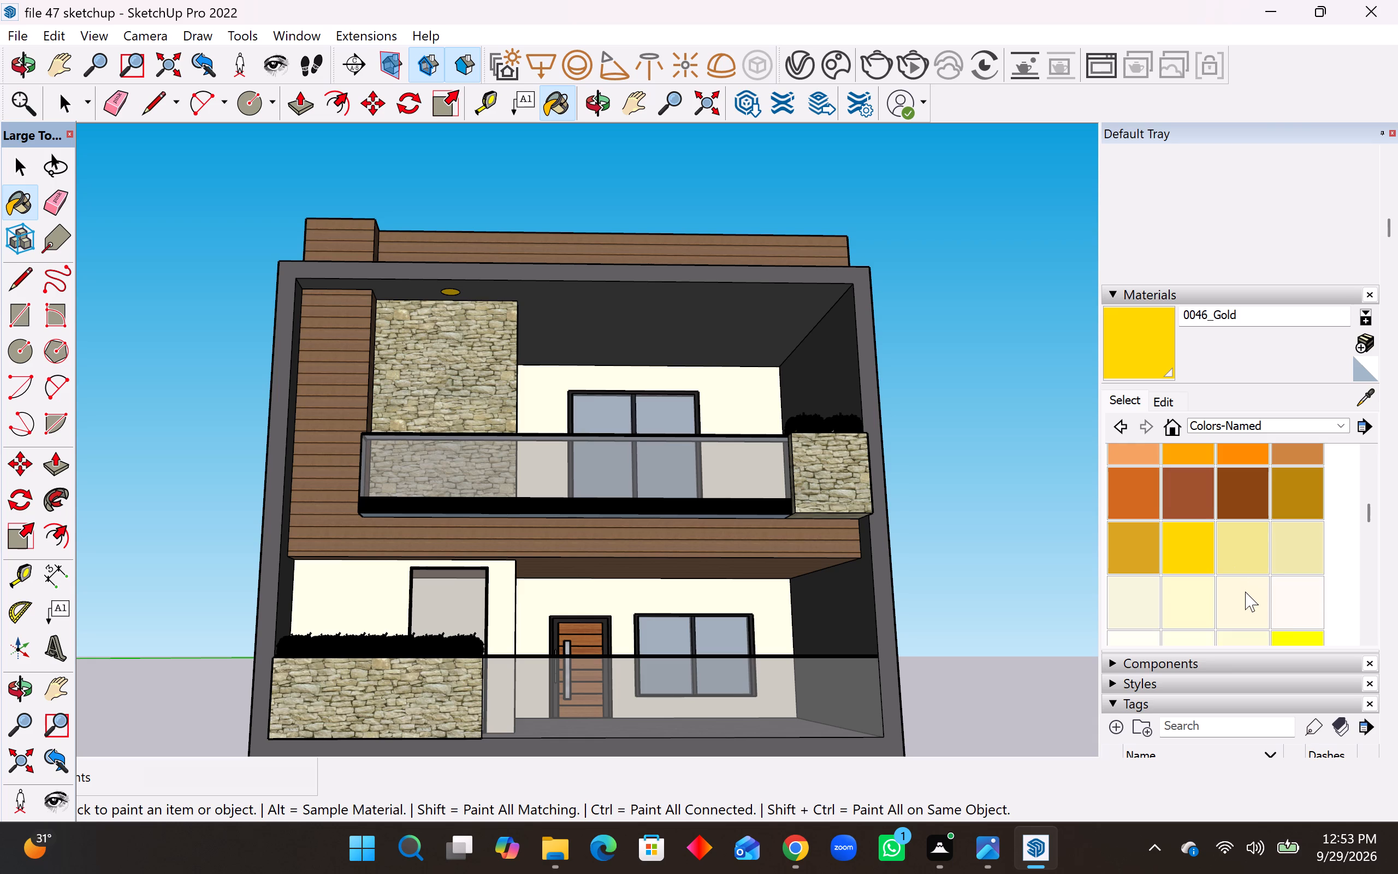
pyautogui.scroll(-1, 1245, 592)
pyautogui.scroll(2, 1207, 550)
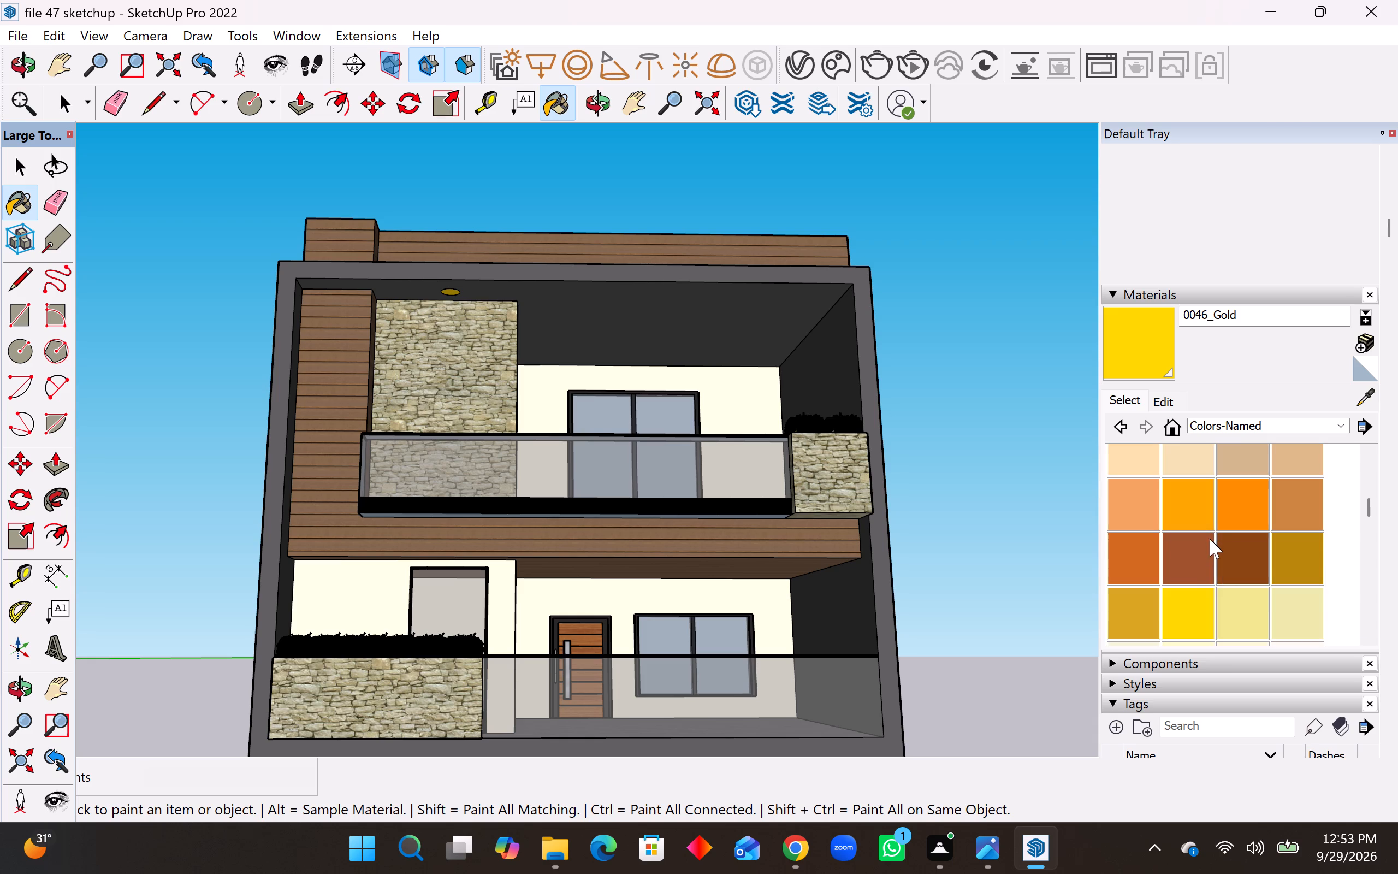
pyautogui.scroll(4, 1206, 527)
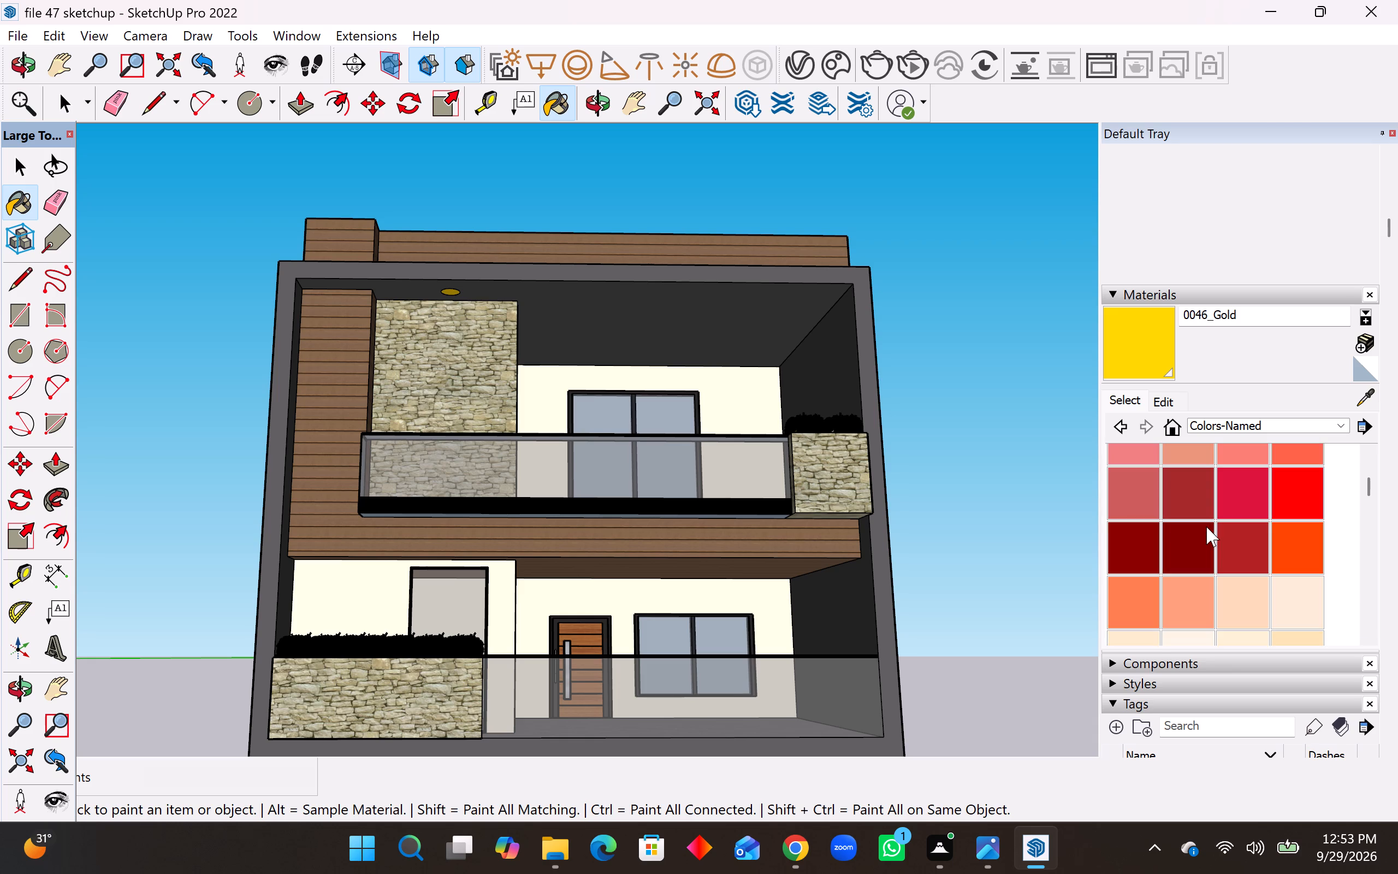
pyautogui.scroll(6, 1206, 527)
pyautogui.scroll(-1, 1213, 537)
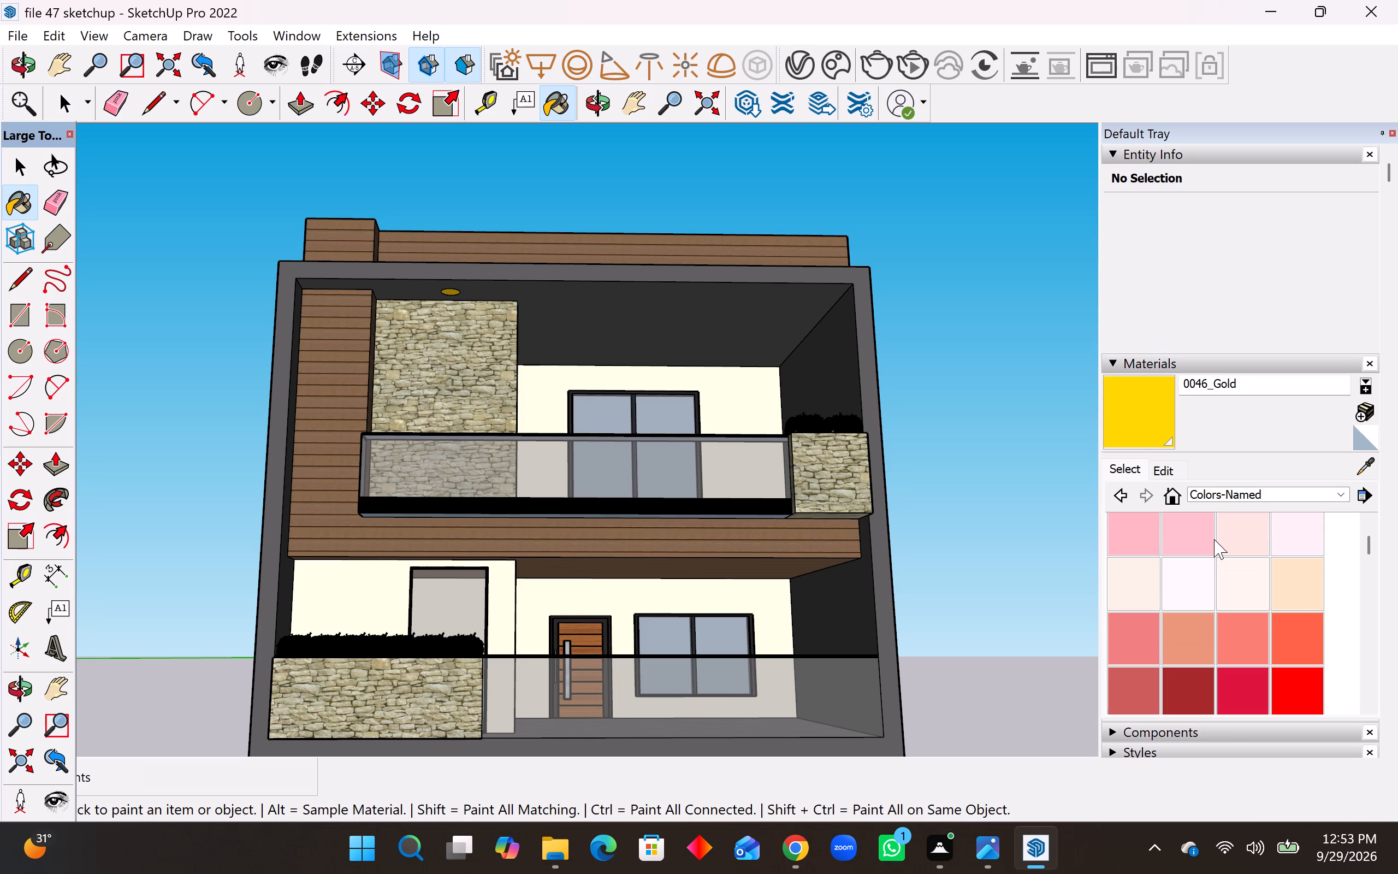
pyautogui.scroll(-3, 1214, 539)
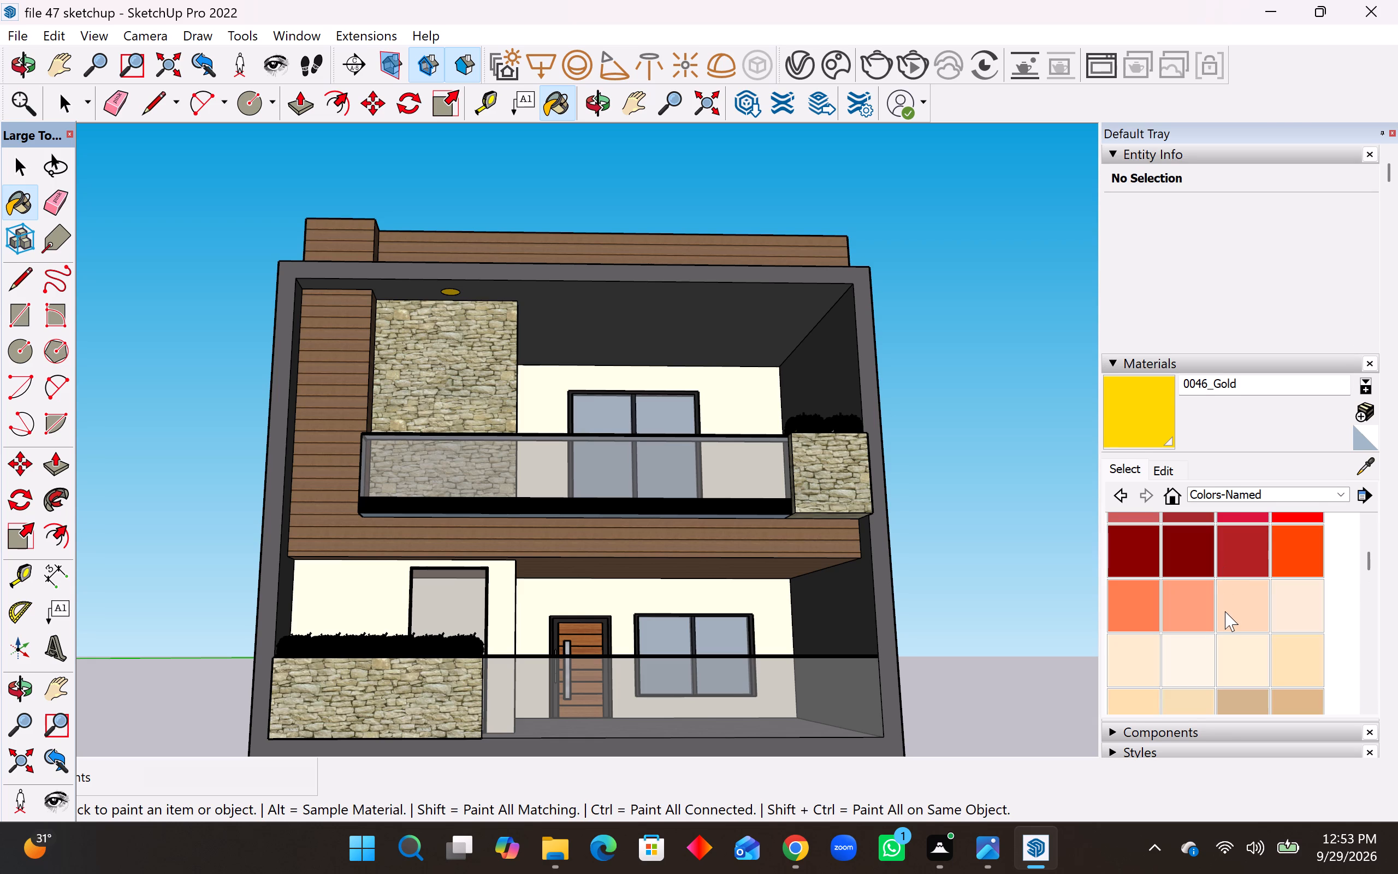
pyautogui.scroll(-2, 1225, 611)
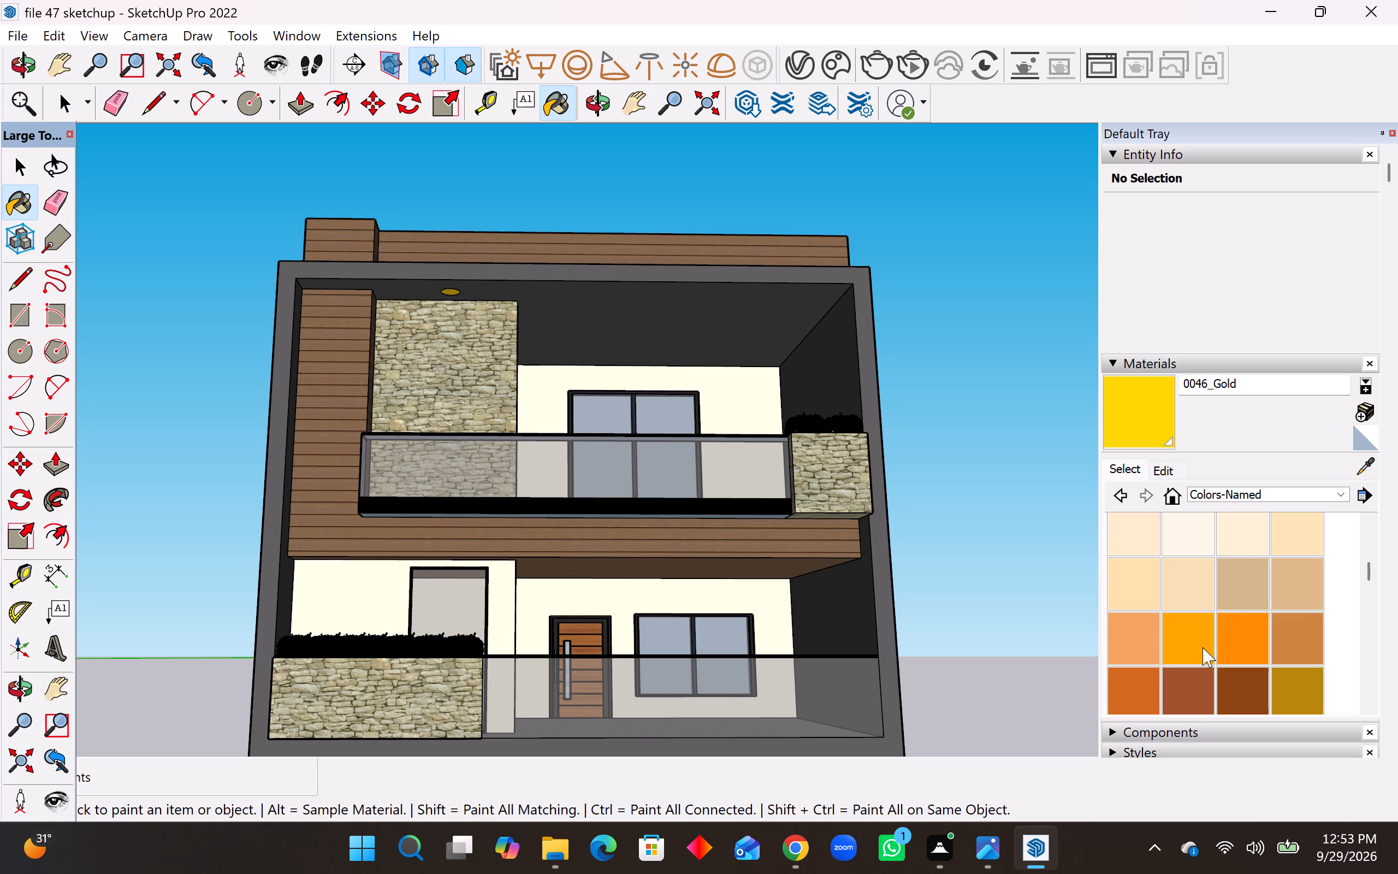
pyautogui.click(1202, 647)
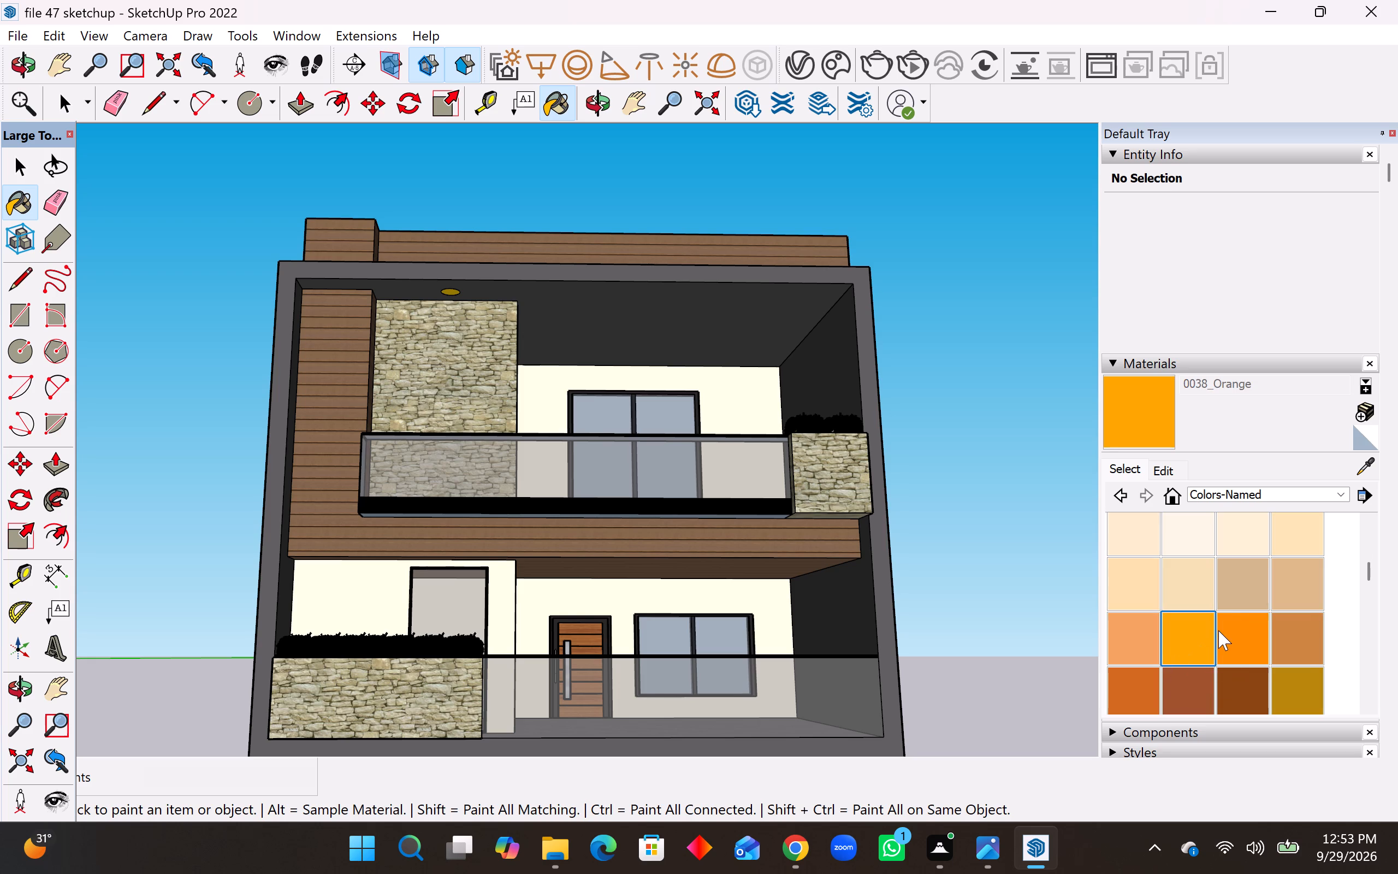
pyautogui.scroll(-2, 1227, 633)
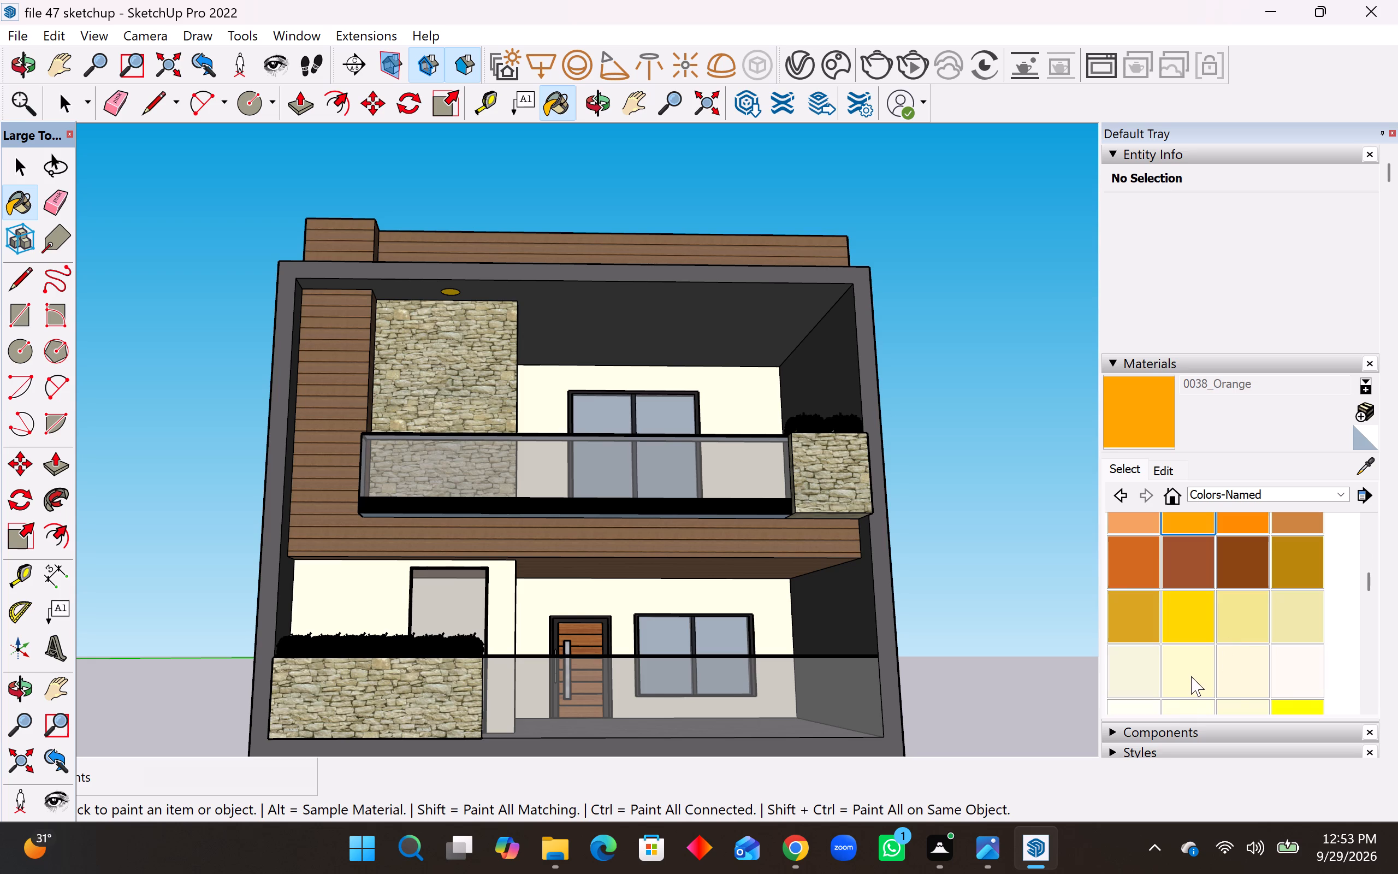
pyautogui.click(1193, 675)
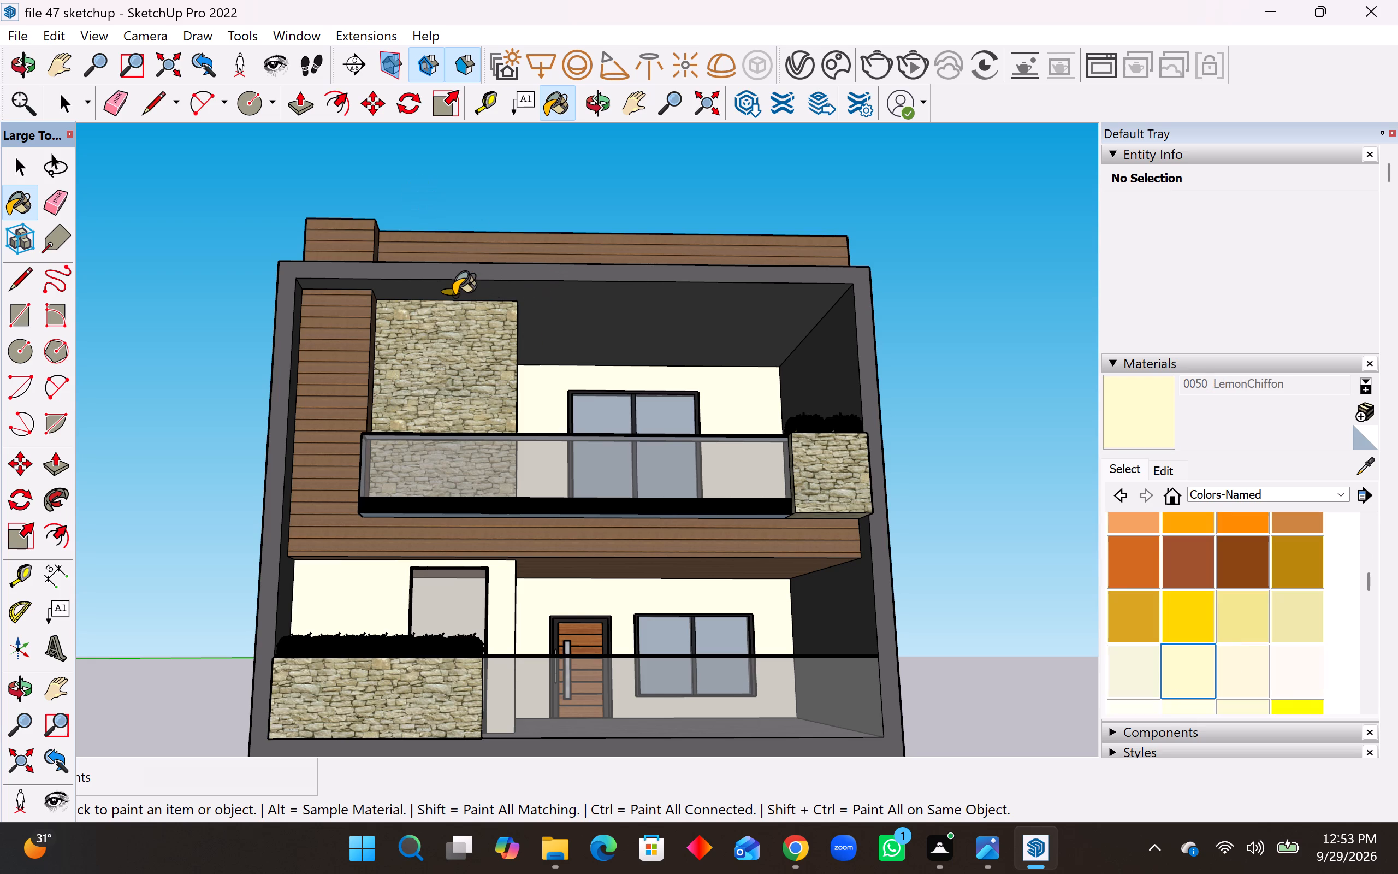
pyautogui.click(454, 294)
pyautogui.scroll(3, 496, 315)
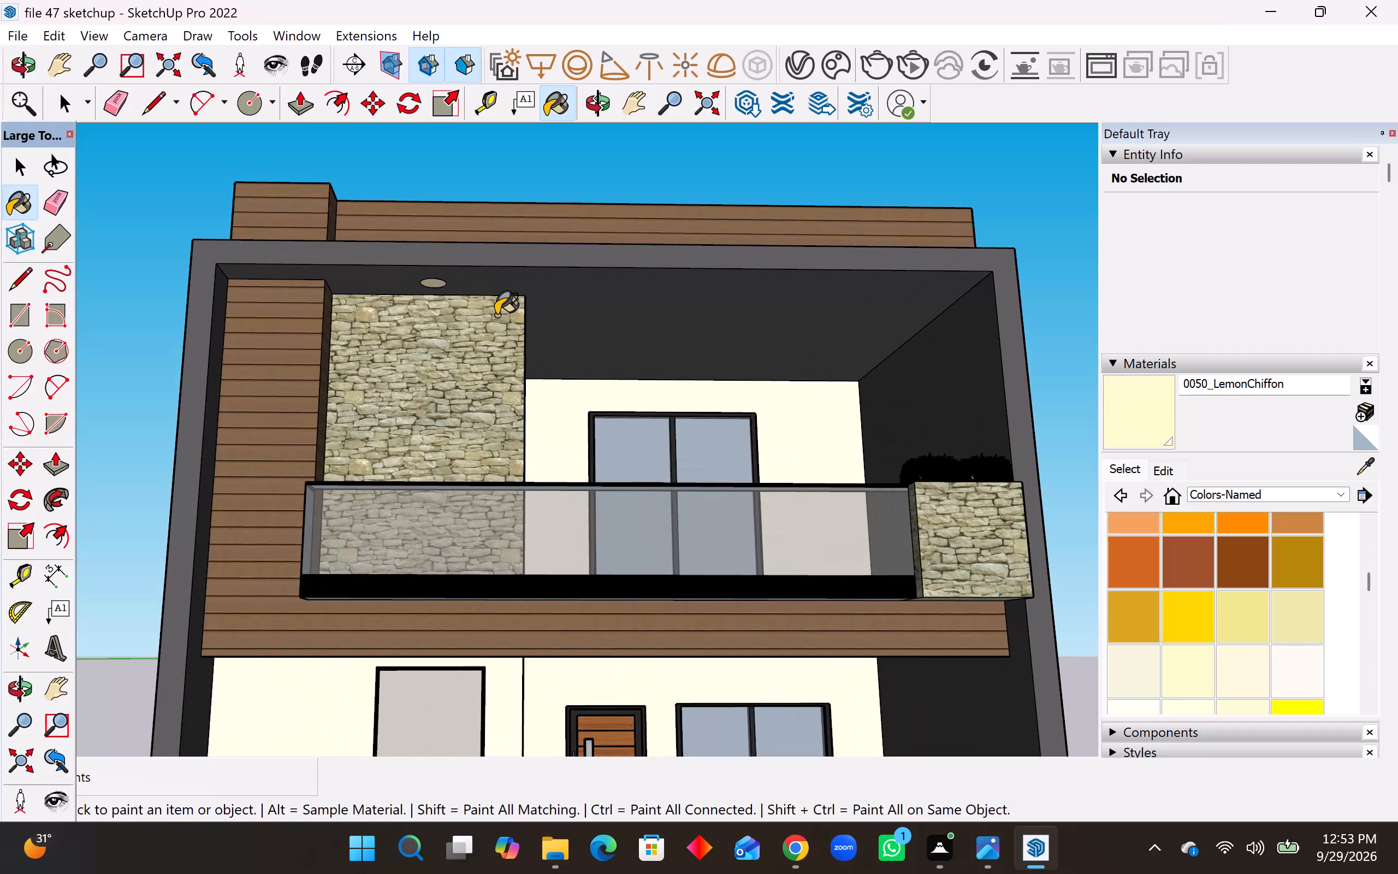
pyautogui.press('space')
# Copy the ceiling circle's outline across the balcony front about 13' 6" from the original, plus a second copy about 14' 1" beyond it.
pyautogui.scroll(3, 398, 300)
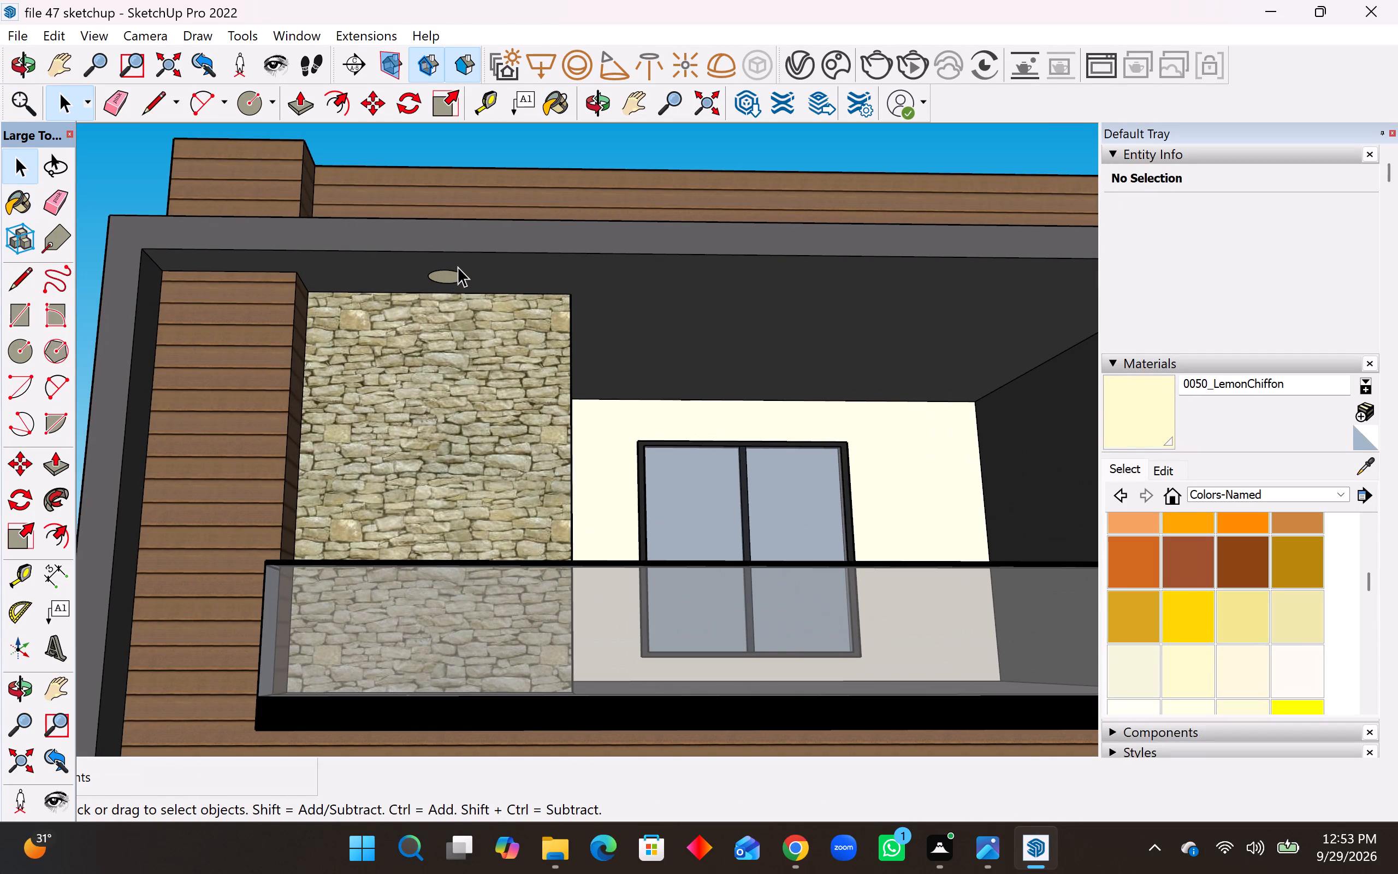
pyautogui.click(460, 273)
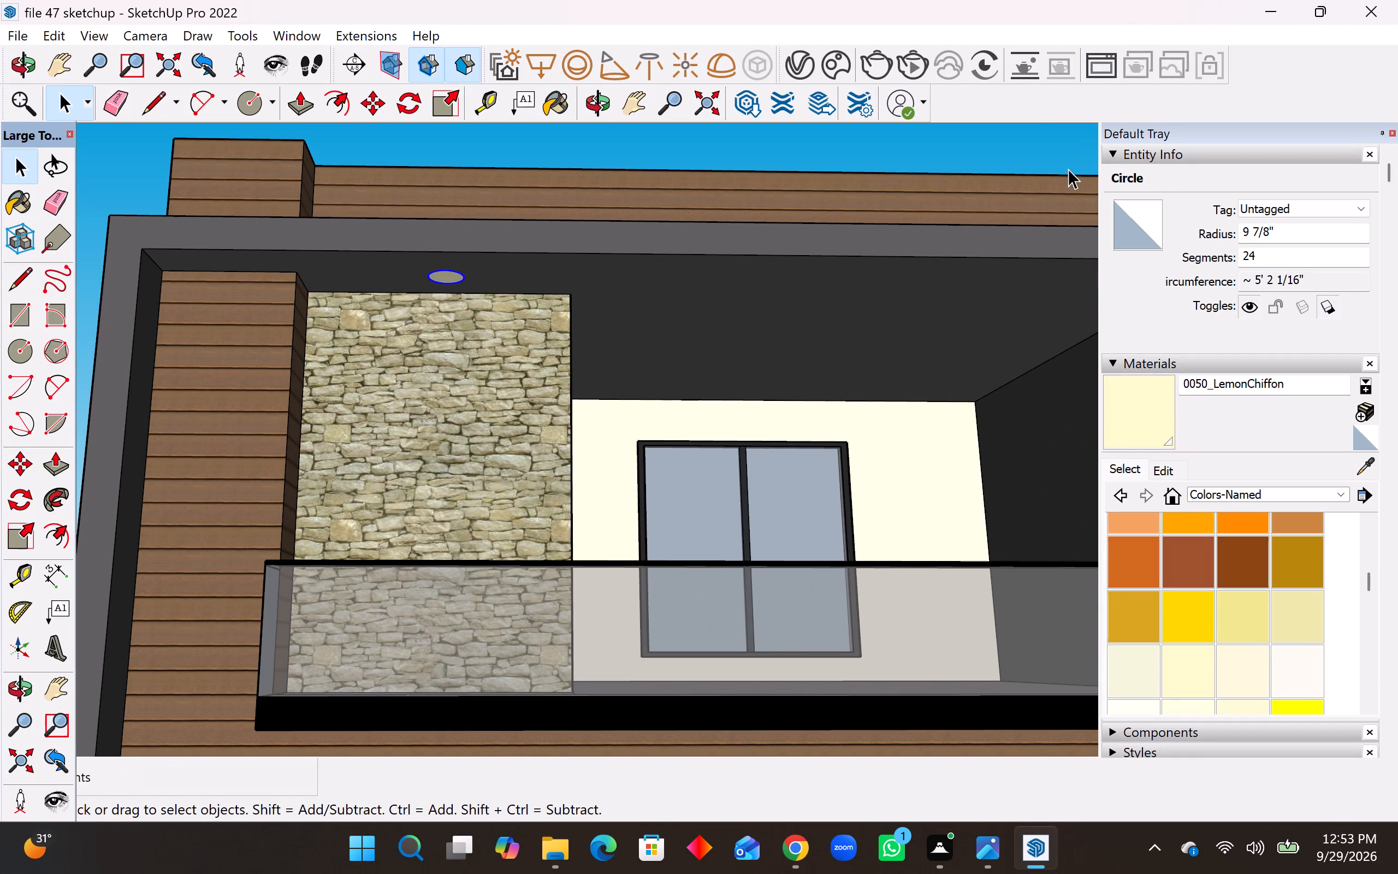
pyautogui.press('m')
pyautogui.scroll(2, 495, 303)
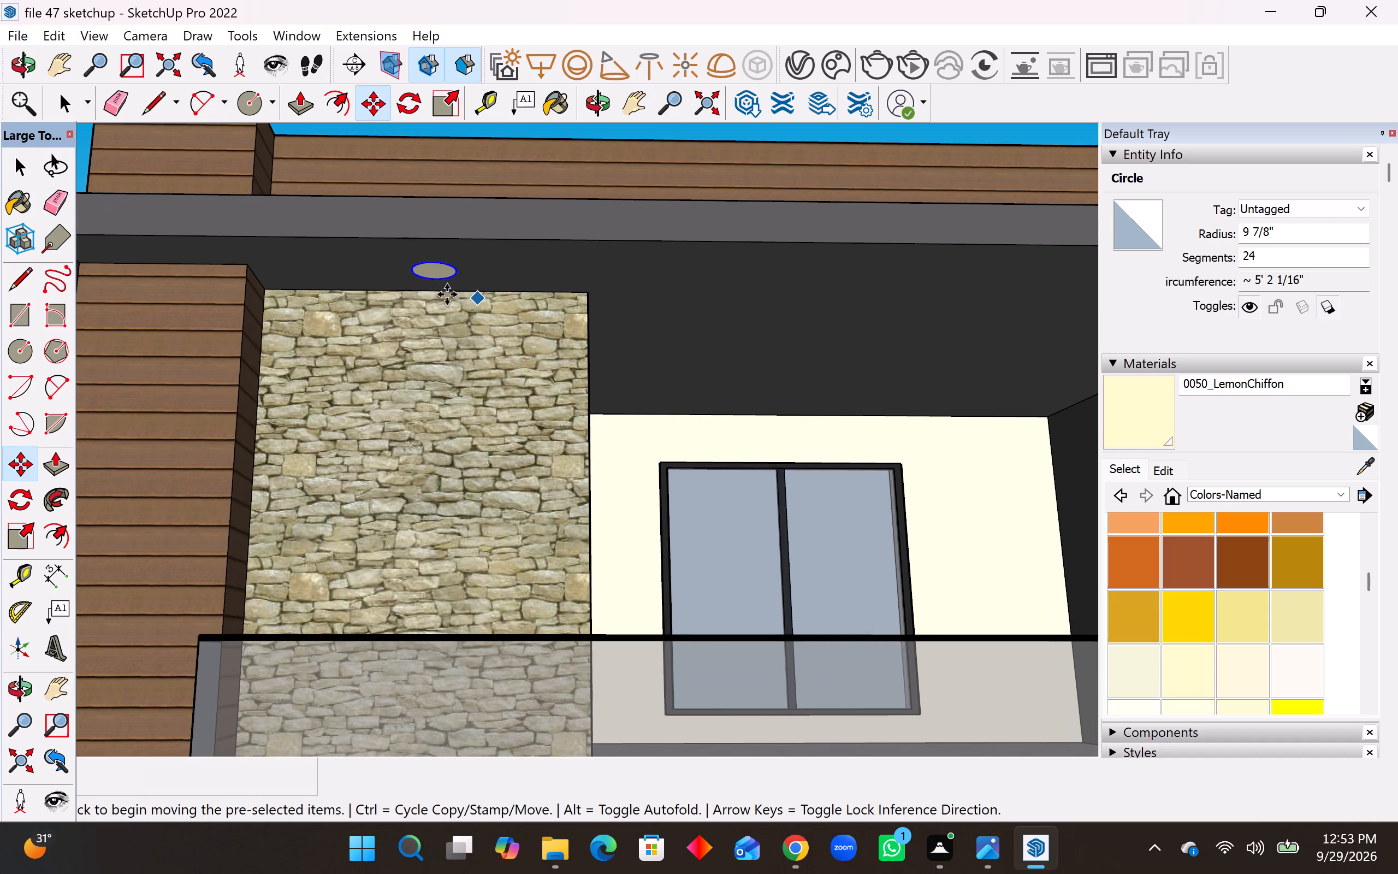
pyautogui.scroll(-5, 315, 291)
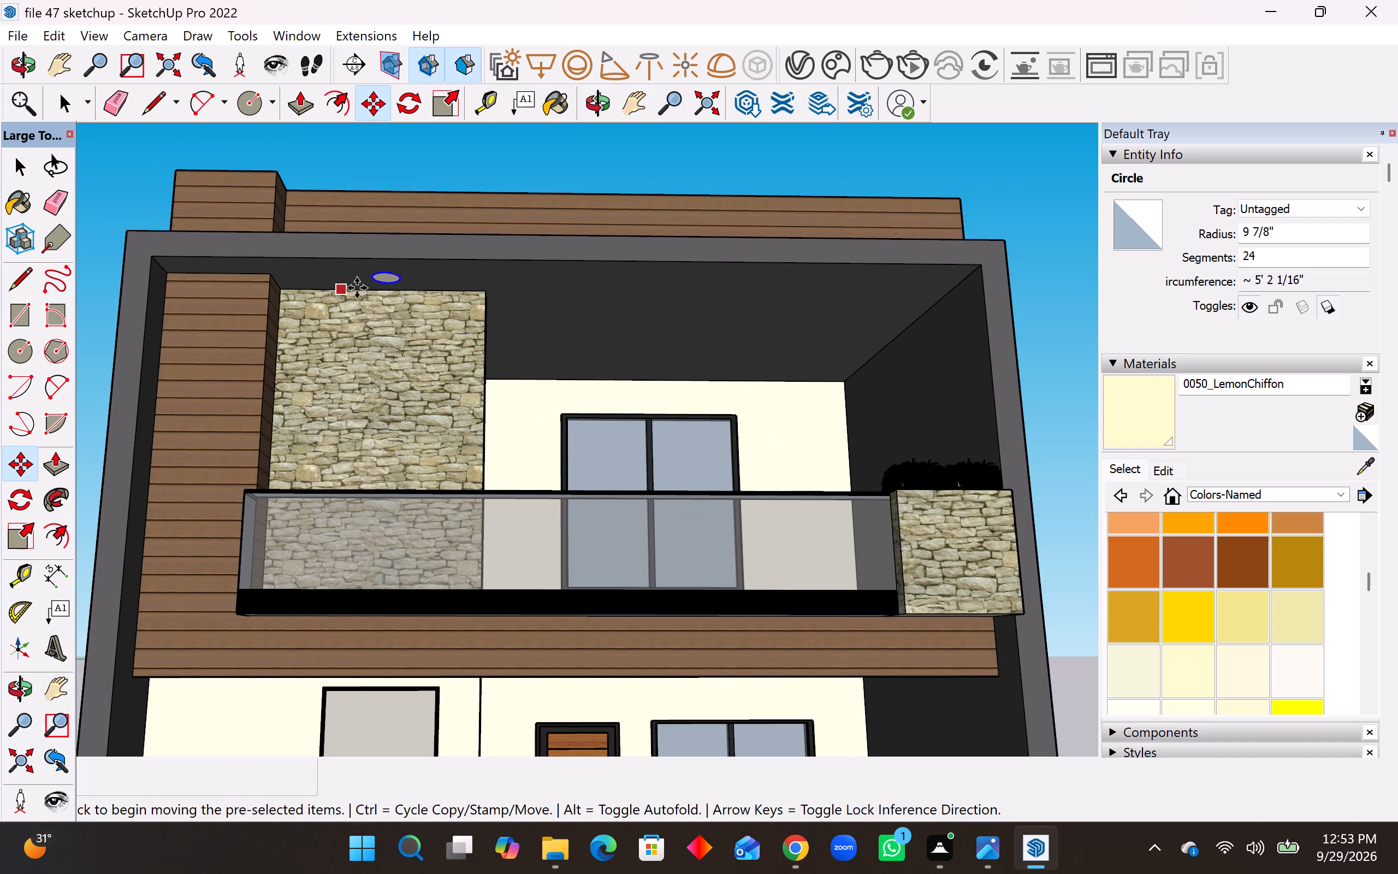
pyautogui.click(402, 282)
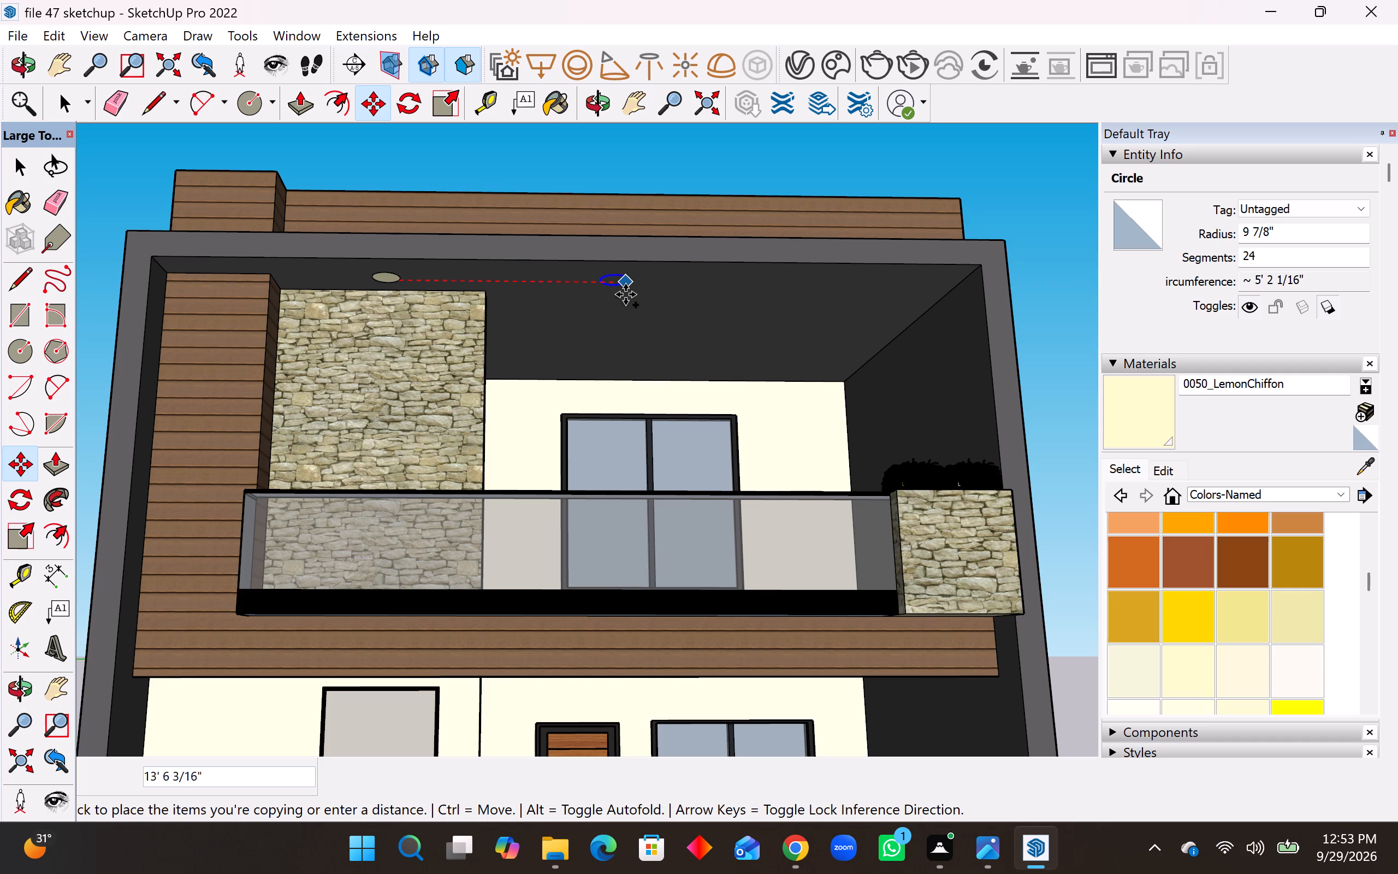
pyautogui.click(629, 294)
pyautogui.click(637, 285)
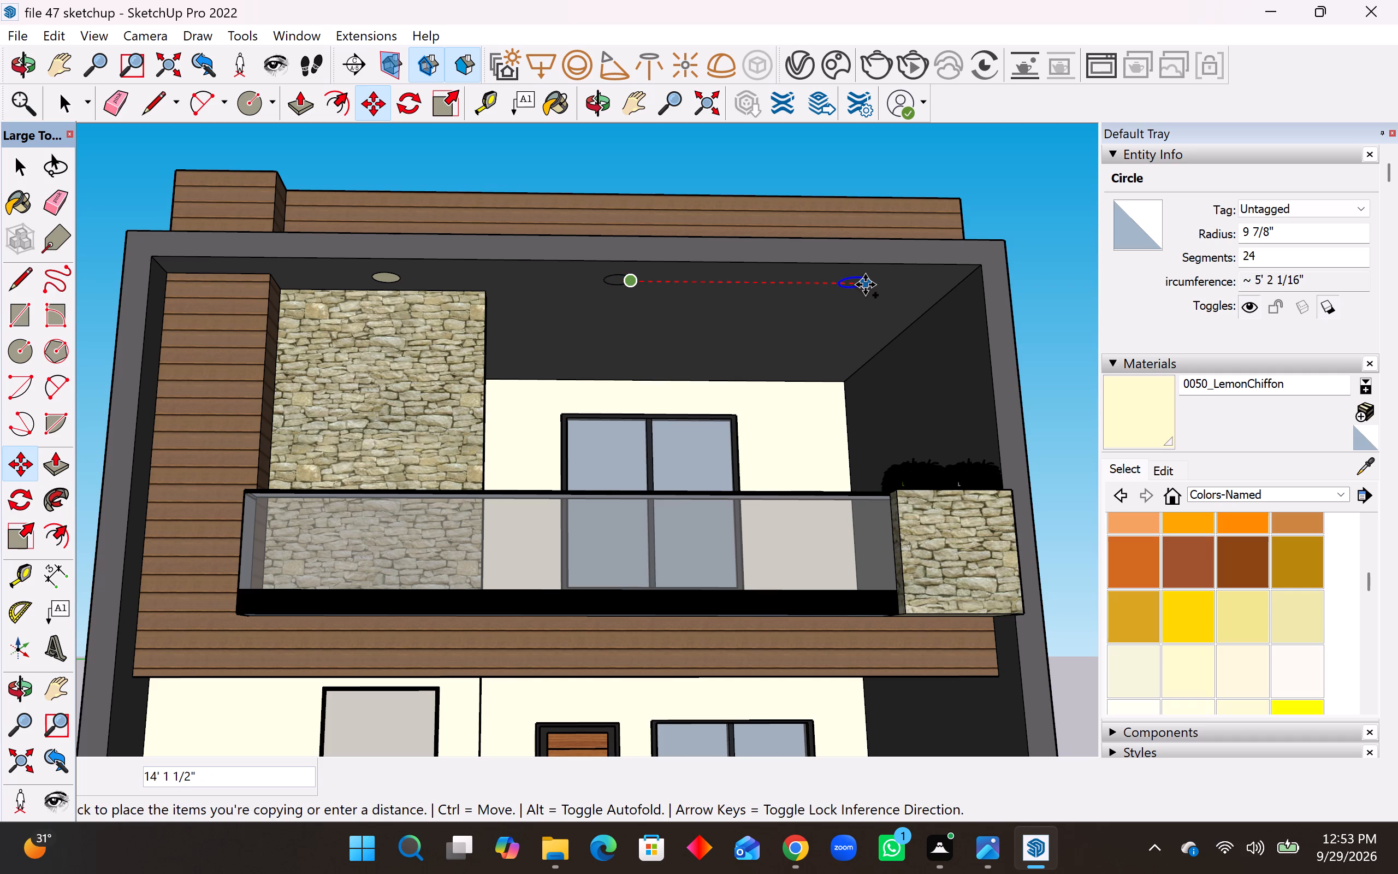
pyautogui.click(865, 285)
# Copy the ceiling circle about 42' 7" away onto the wood-clad ceiling of the middle-floor balcony, above its grass planter.
pyautogui.click(865, 286)
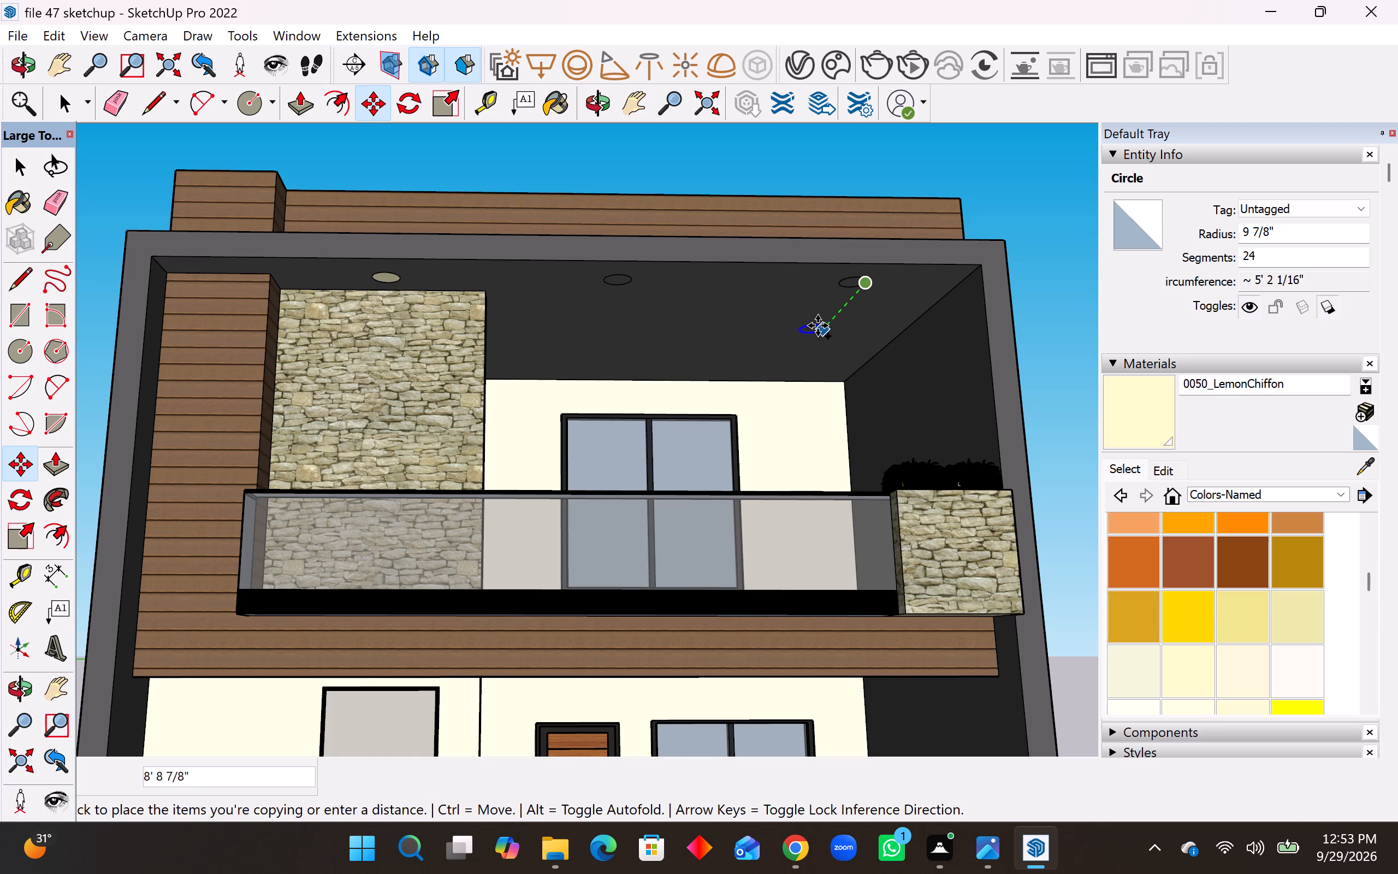
pyautogui.scroll(-7, 815, 365)
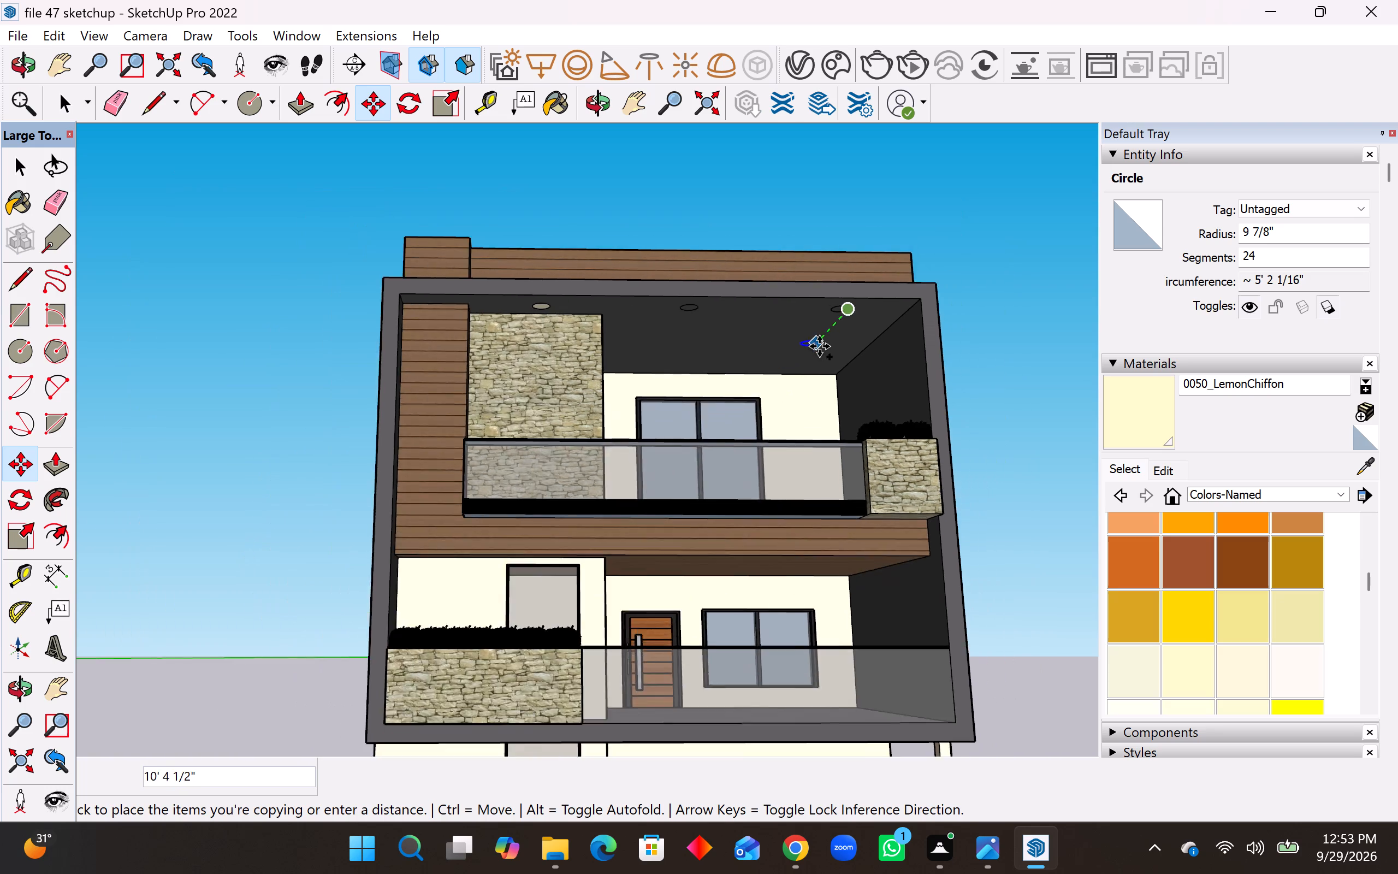
pyautogui.scroll(-2, 819, 346)
pyautogui.moveTo(760, 495); pyautogui.dragTo(722, 397, button='middle')
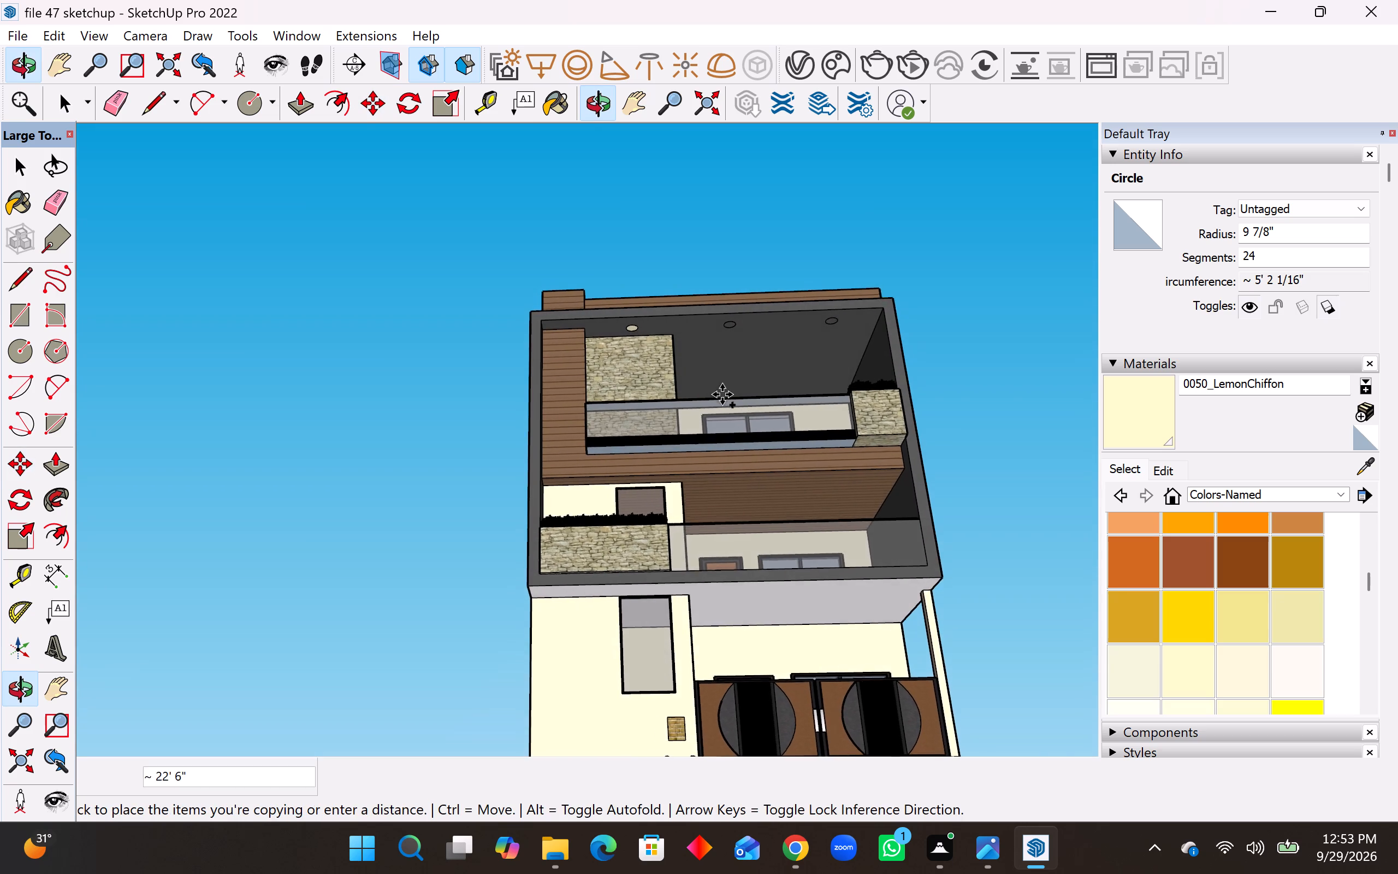
pyautogui.scroll(7, 654, 518)
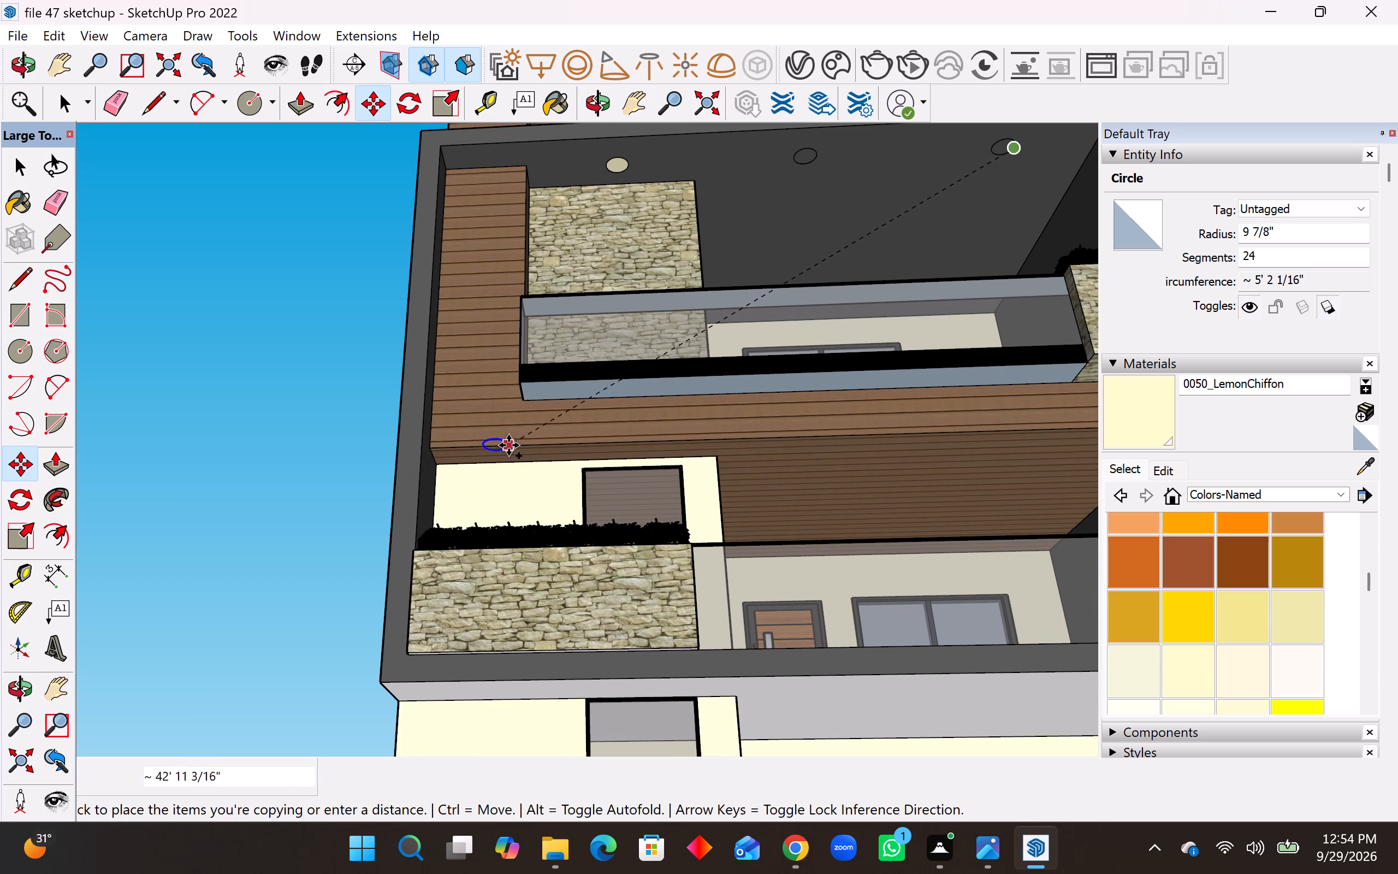
pyautogui.scroll(10, 508, 466)
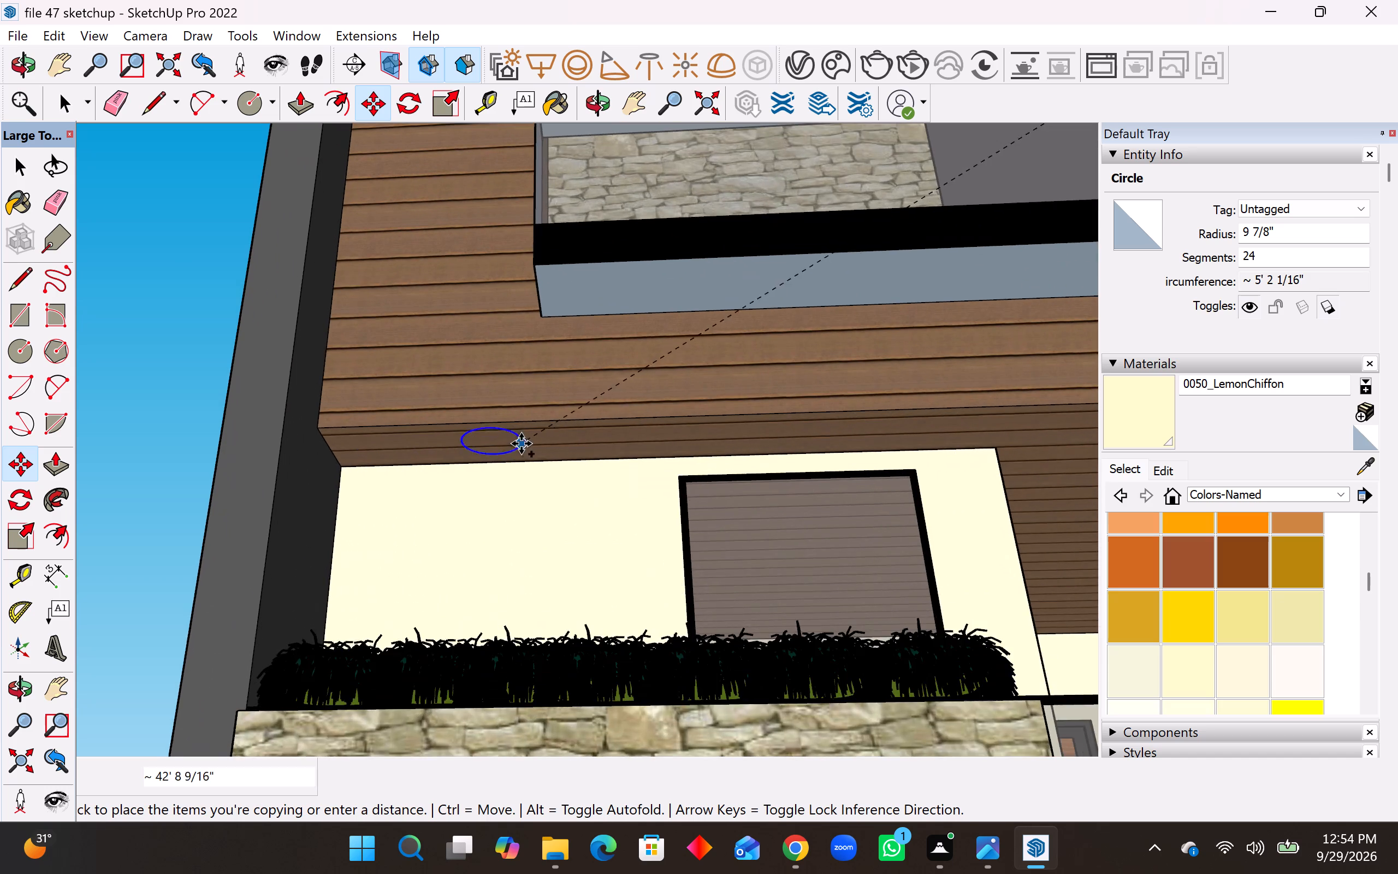
pyautogui.moveTo(521, 444); pyautogui.dragTo(520, 382, button='middle')
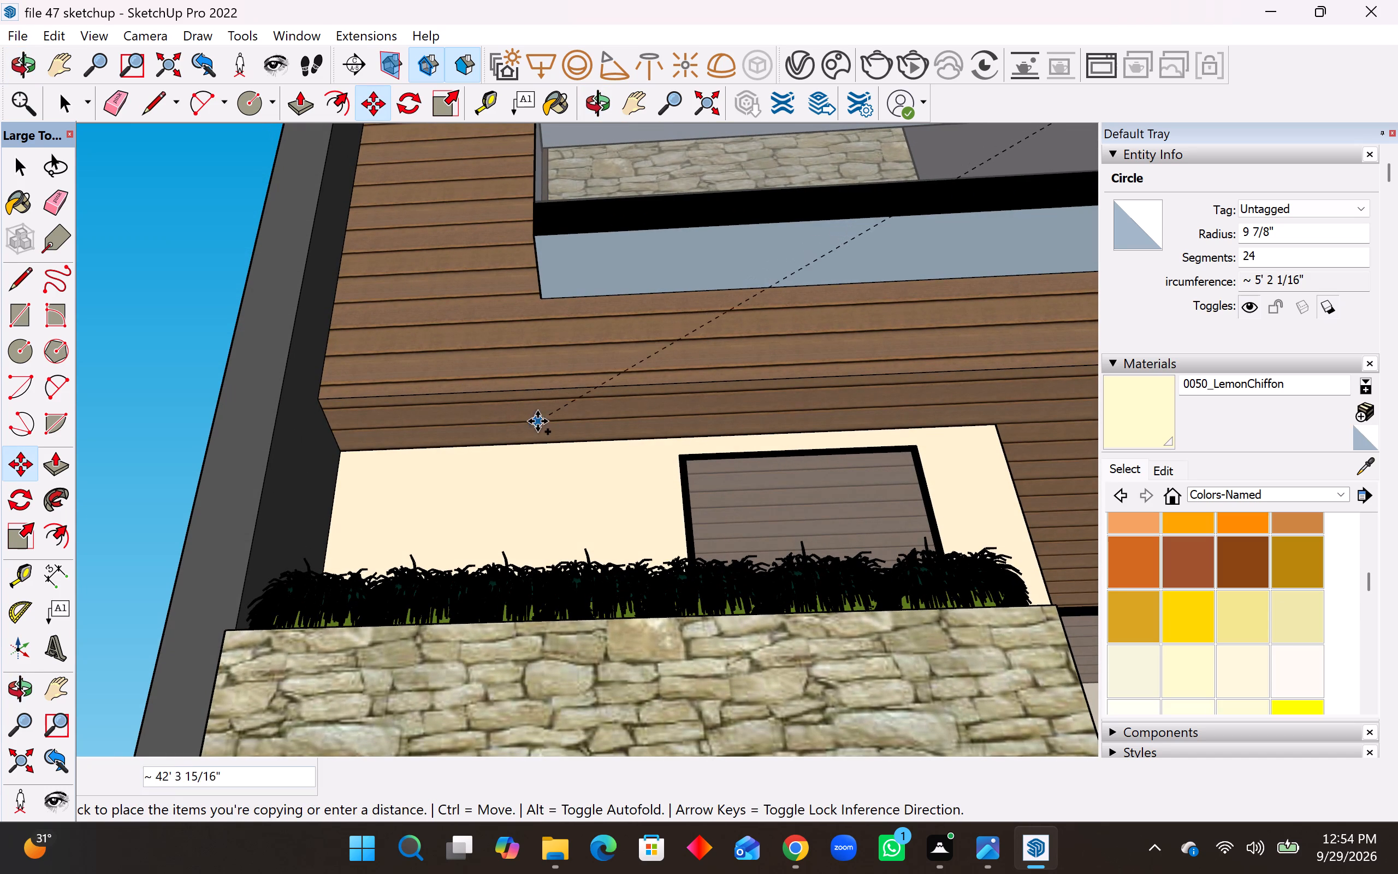
pyautogui.moveTo(531, 418); pyautogui.dragTo(535, 444, button='middle')
pyautogui.scroll(5, 530, 444)
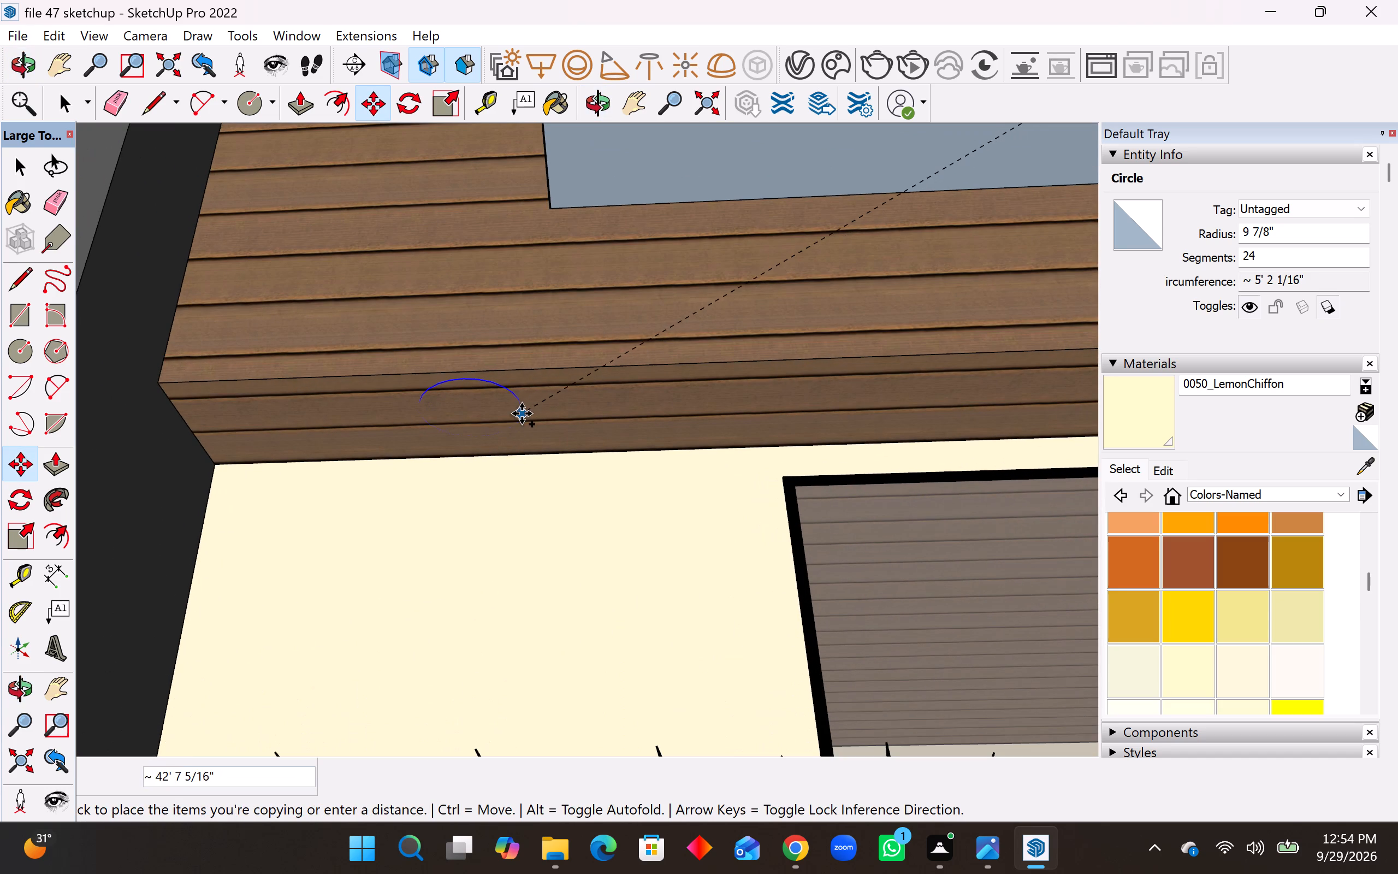
pyautogui.click(526, 415)
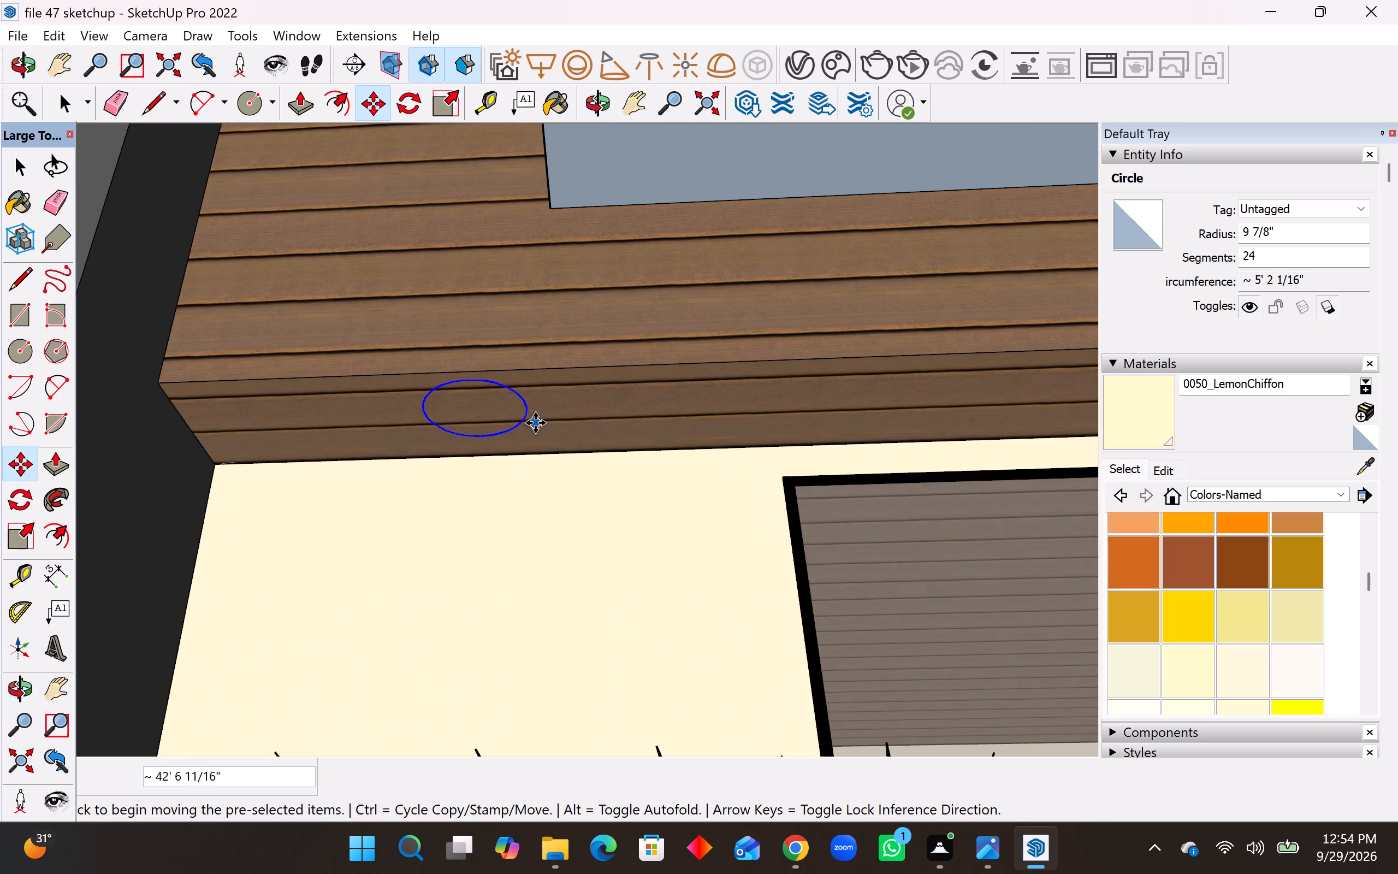
# Copy the circle twice along the wooden ceiling of the middle-floor balcony, at spacings of about 10' 5" and 10' 8".
pyautogui.click(528, 416)
pyautogui.scroll(-13, 544, 452)
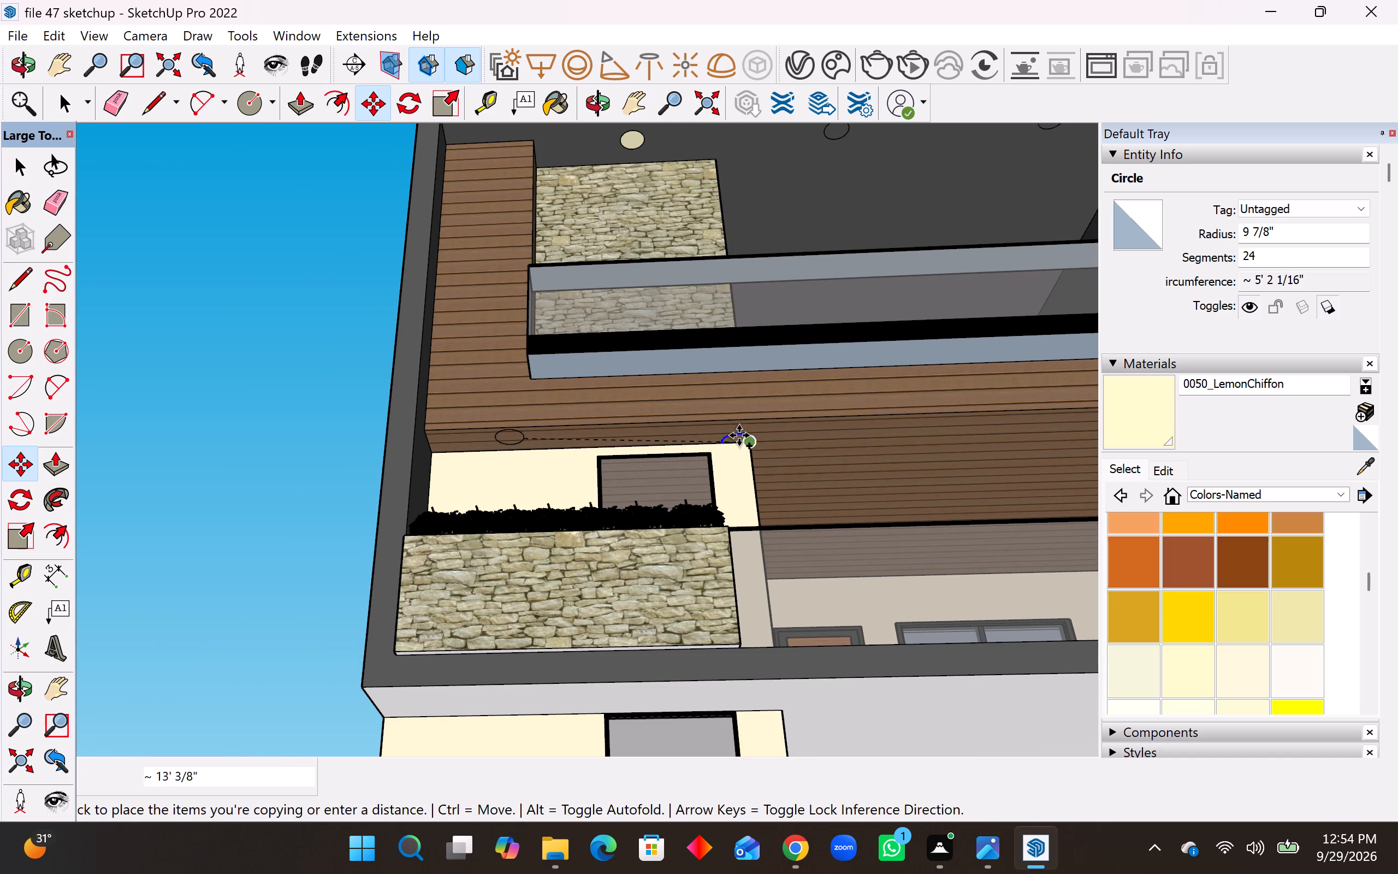
pyautogui.scroll(3, 739, 435)
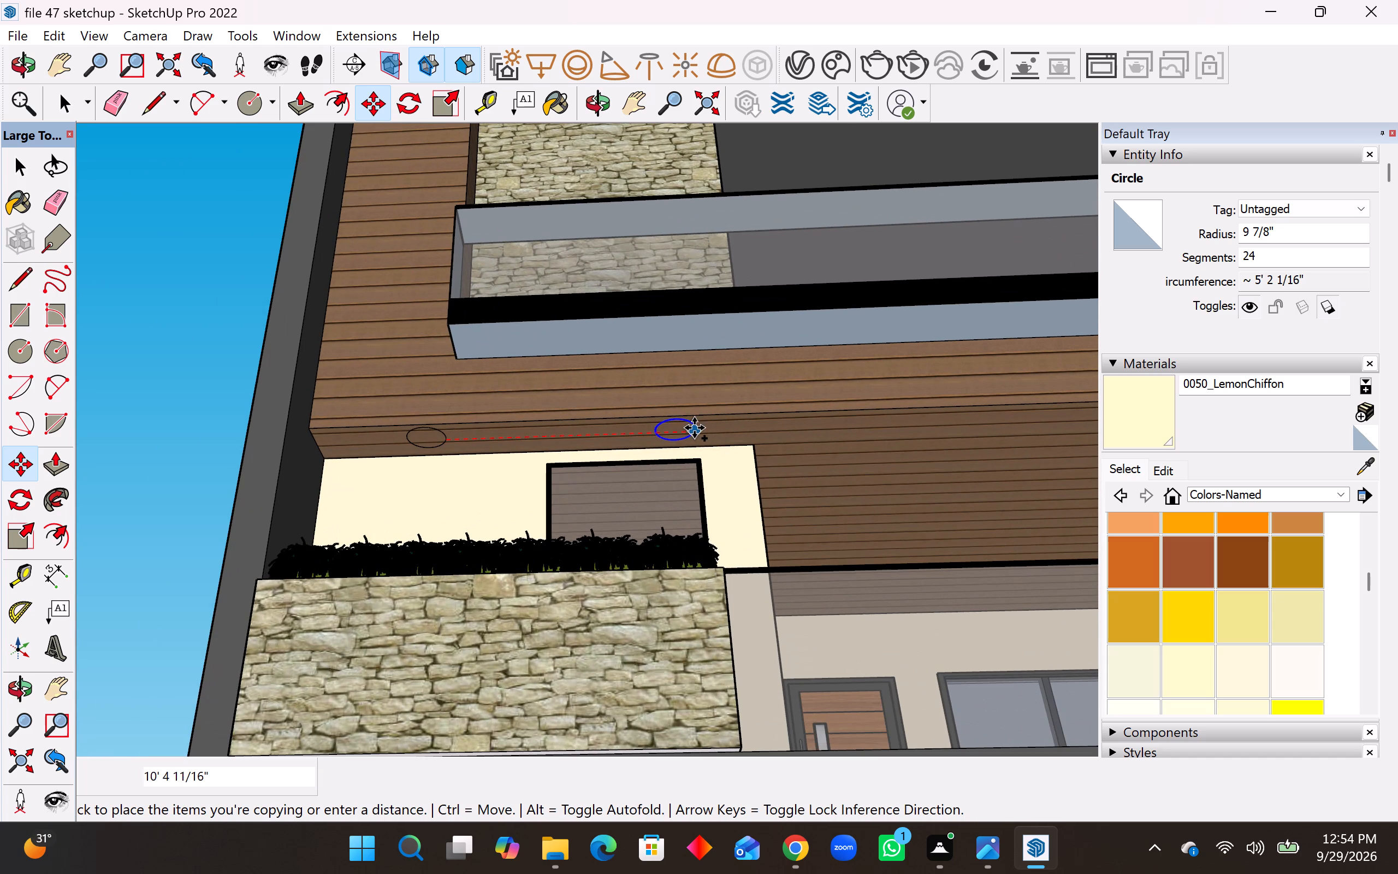
pyautogui.click(694, 428)
pyautogui.click(698, 430)
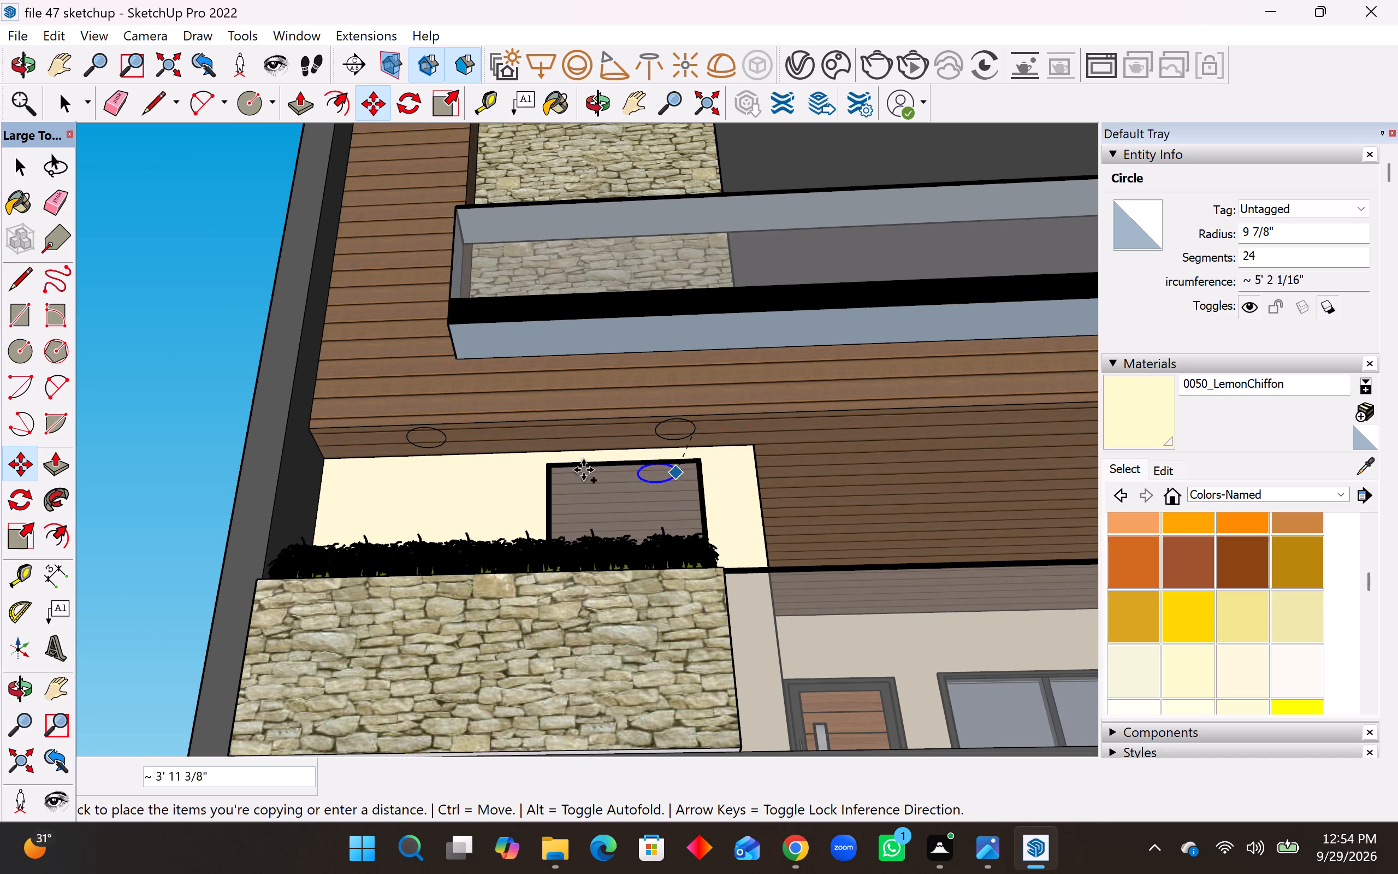
pyautogui.scroll(-12, 562, 465)
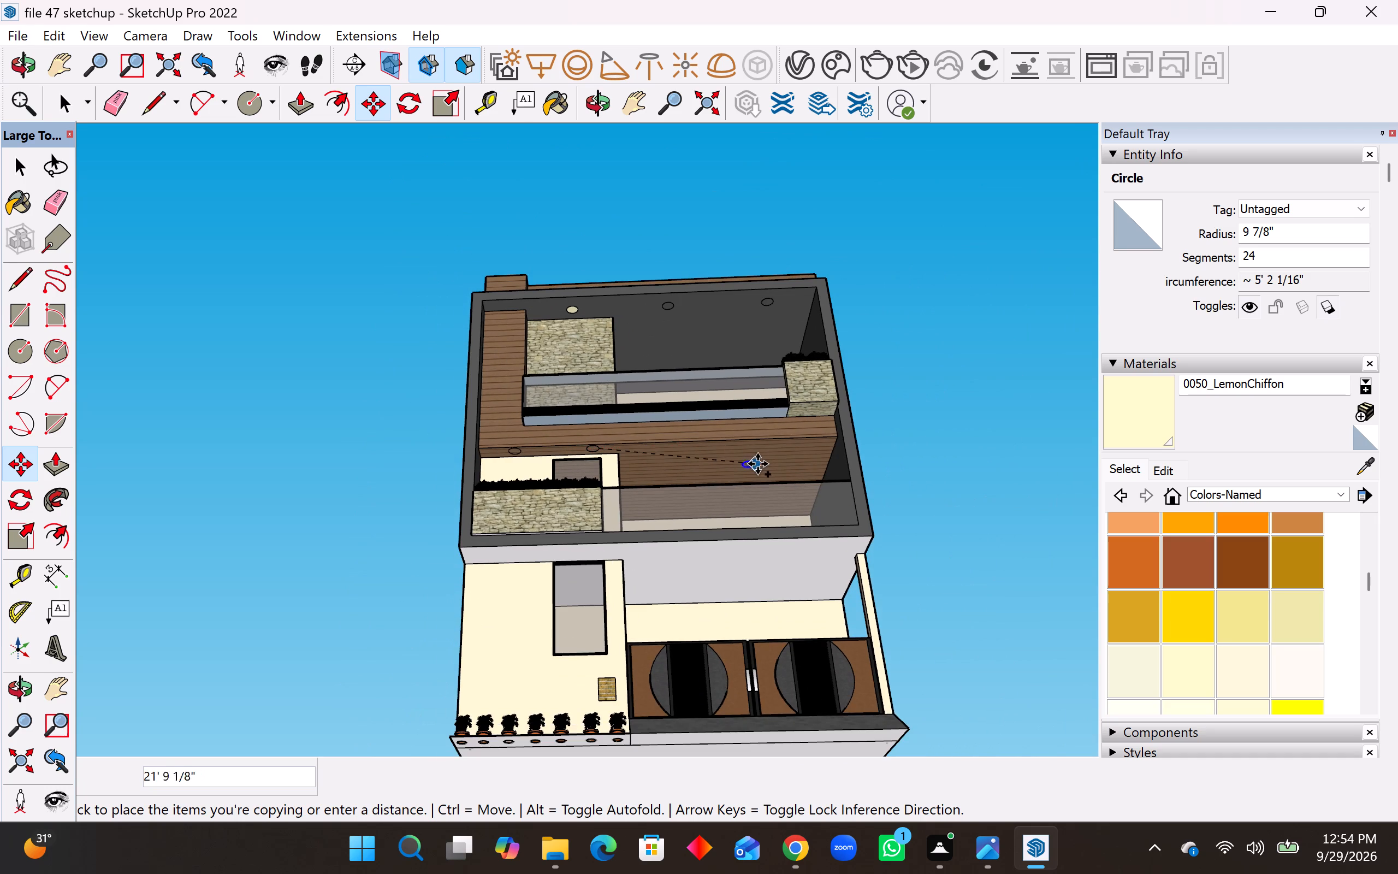
pyautogui.scroll(3, 758, 464)
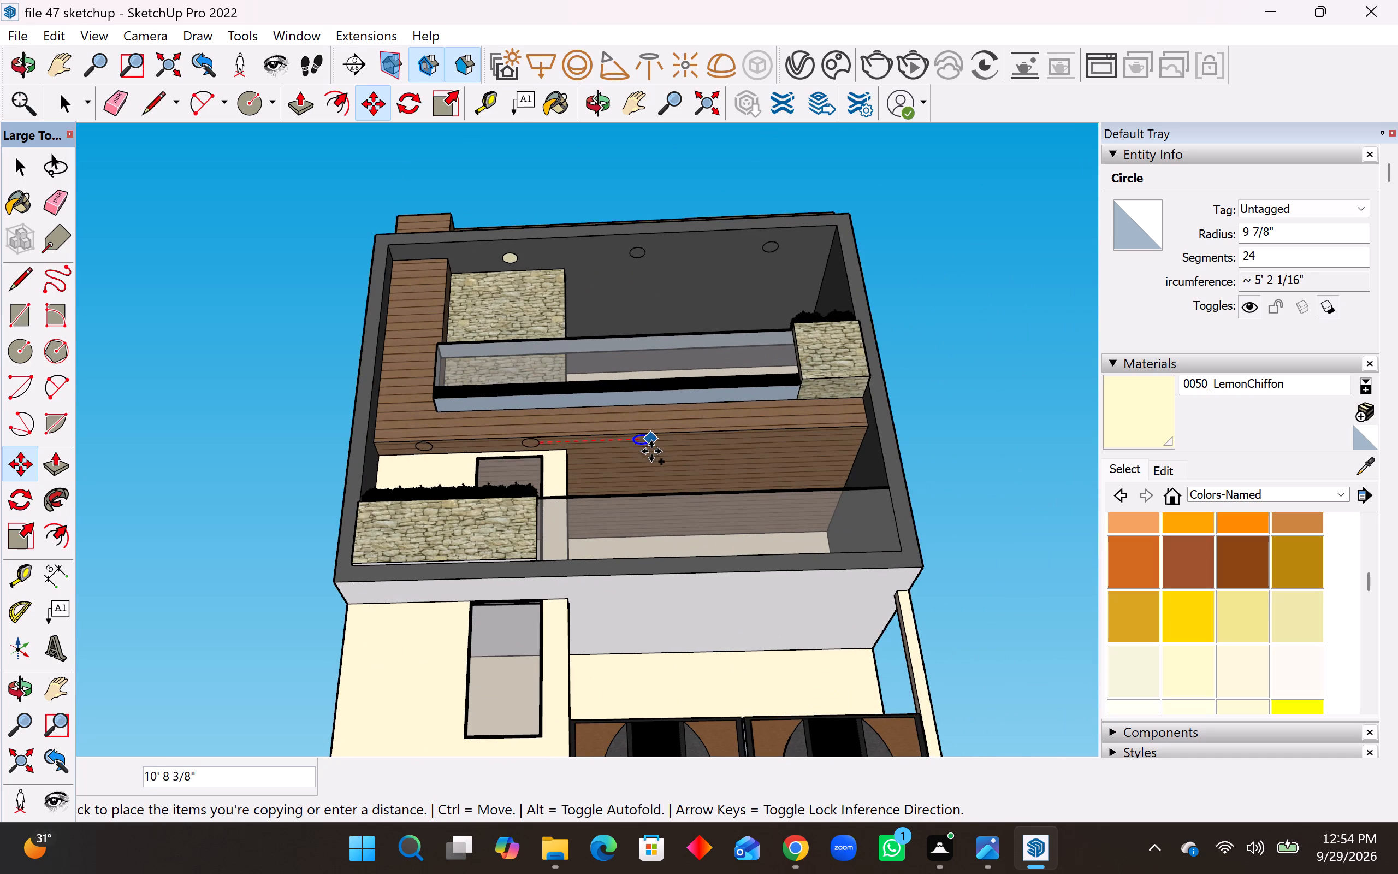
pyautogui.click(651, 451)
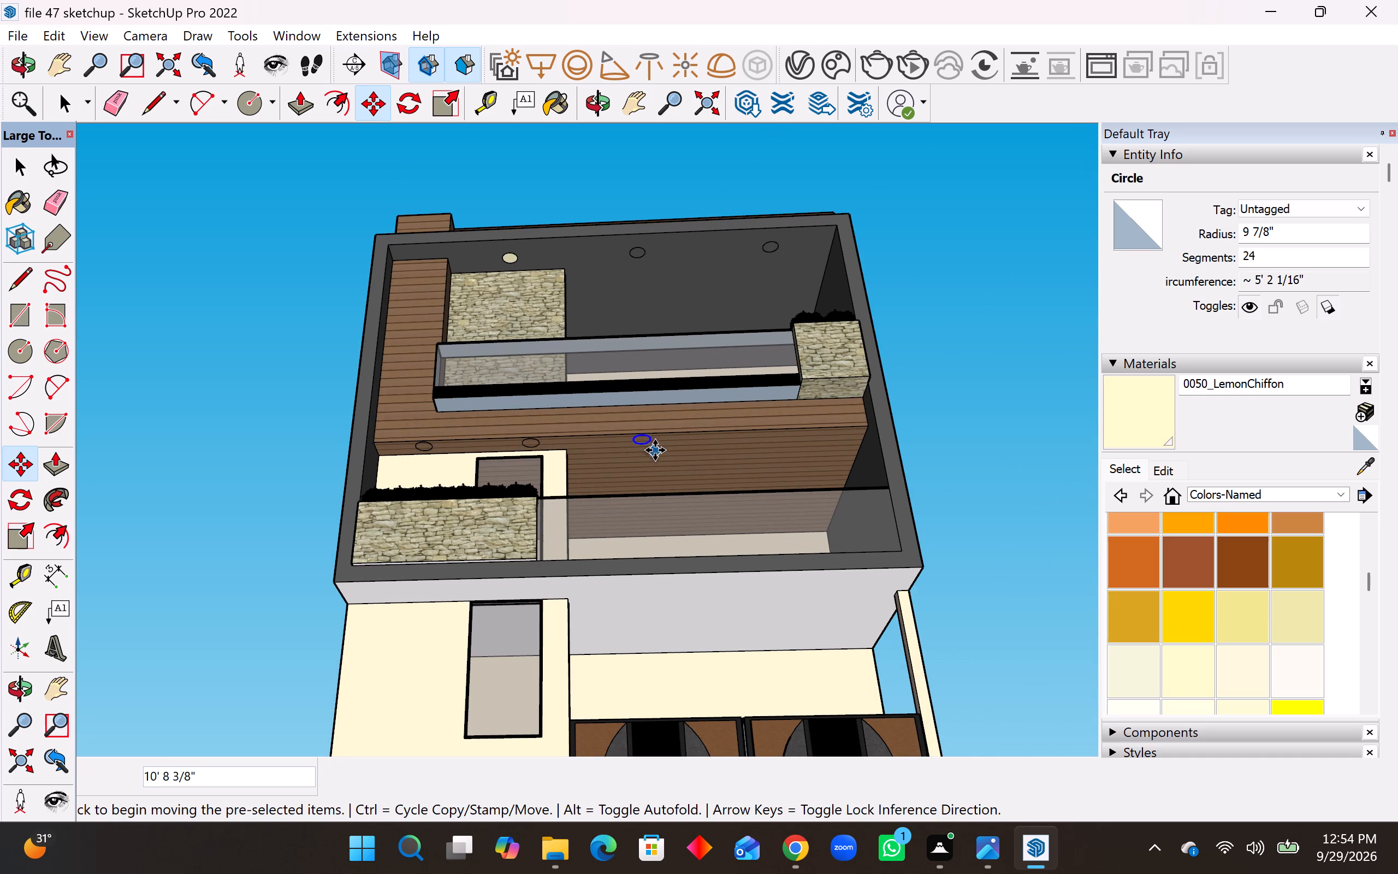
# Add two more circle copies along the middle-floor wooden ceiling, about 10' 3" and 8' 2" further on, and clear the selection.
pyautogui.click(653, 443)
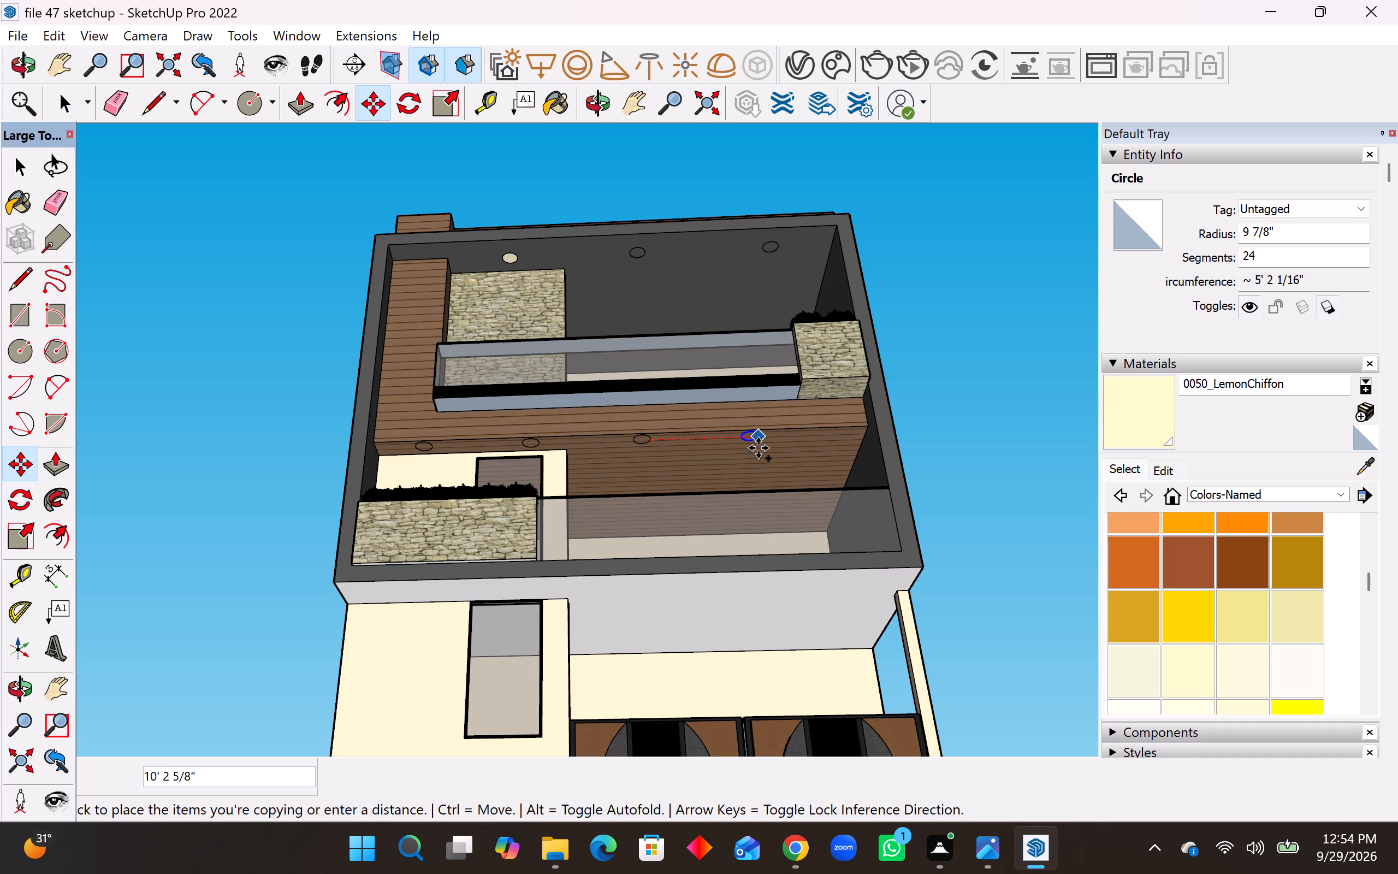
pyautogui.click(758, 448)
pyautogui.click(758, 441)
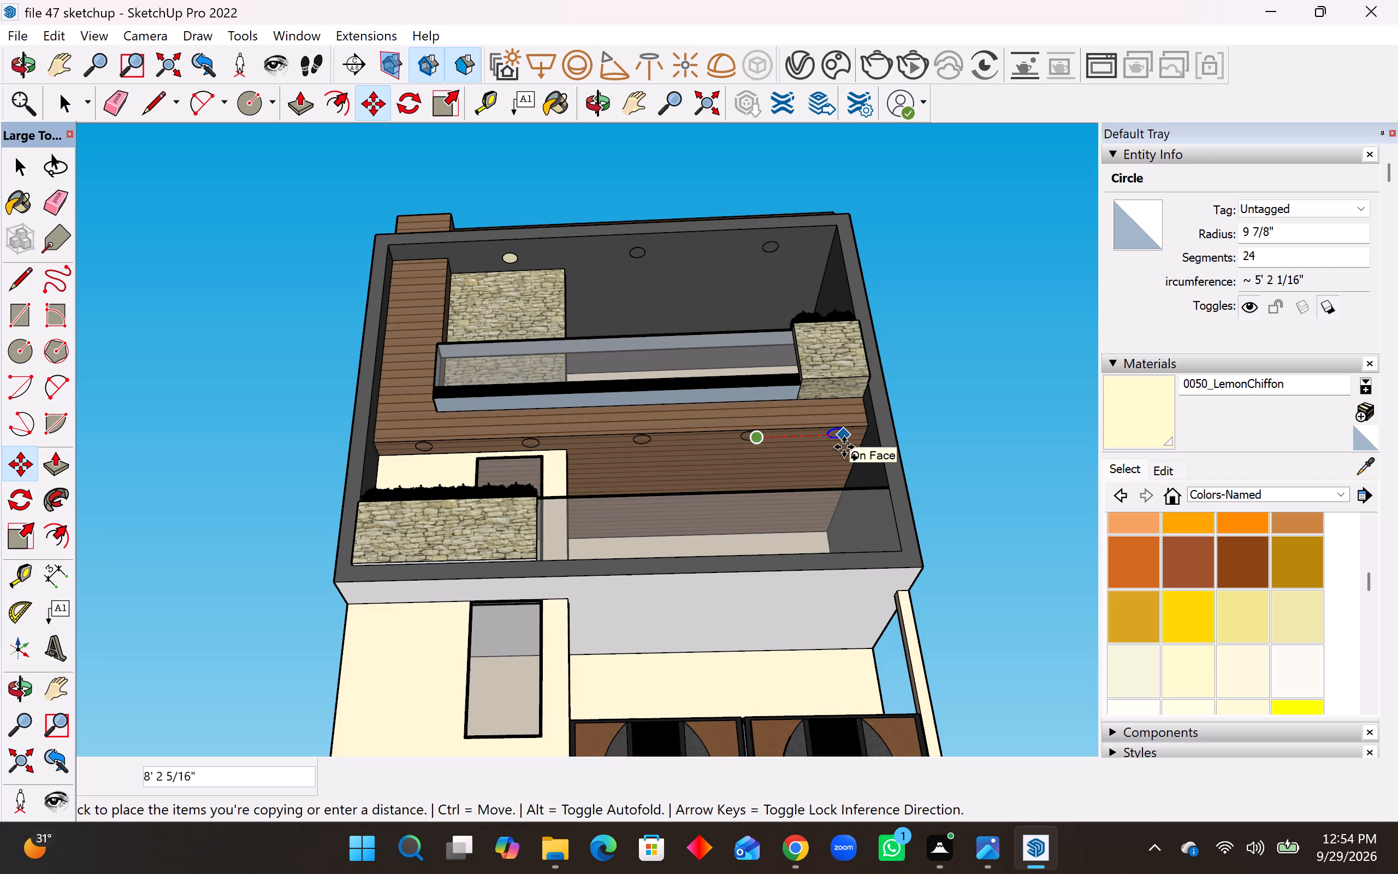
pyautogui.click(844, 447)
pyautogui.press('space')
pyautogui.moveTo(886, 415); pyautogui.dragTo(895, 505, button='middle')
pyautogui.scroll(-1, 898, 505)
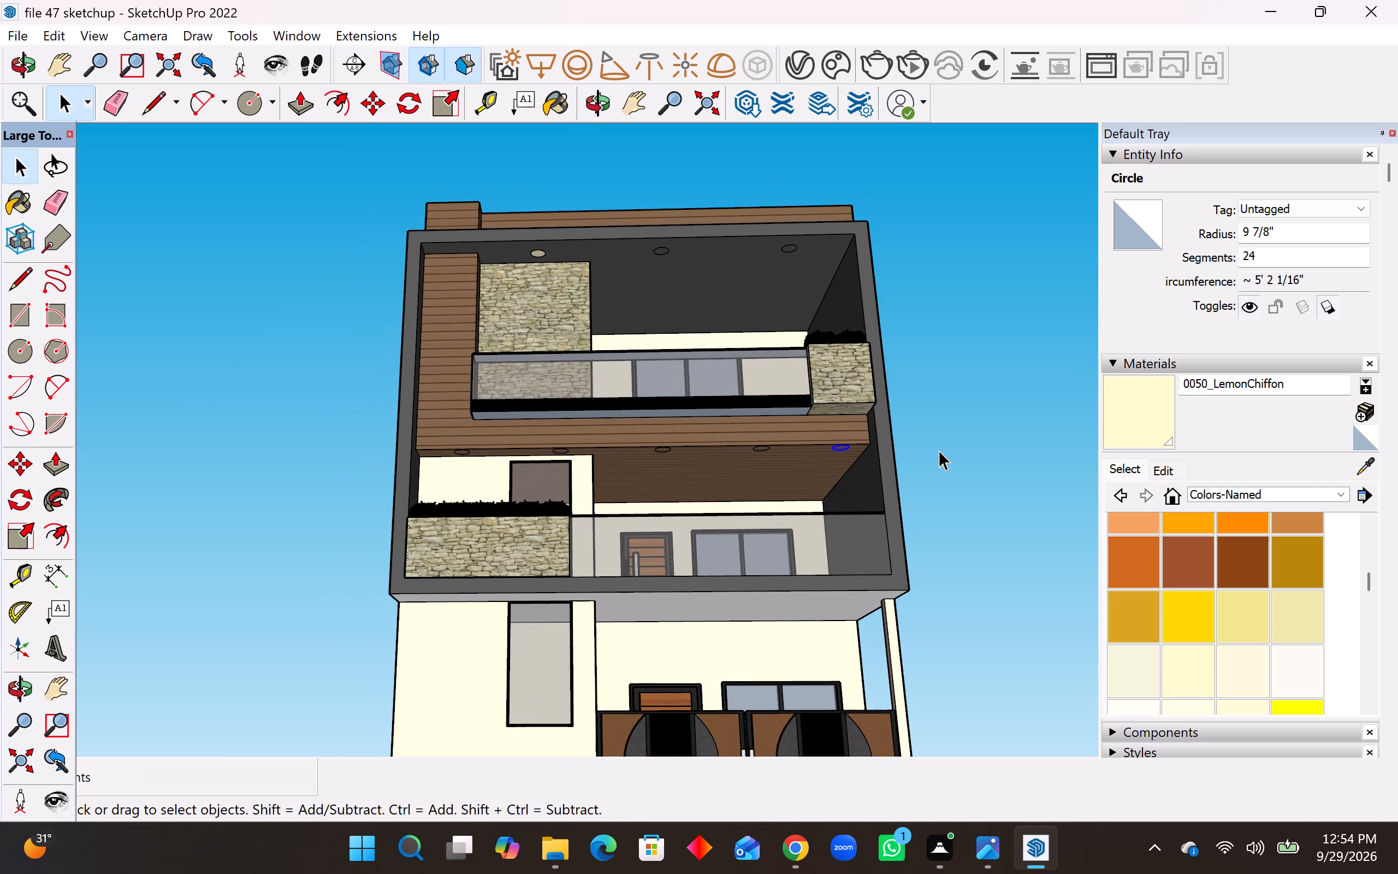
pyautogui.click(939, 447)
# Place a V-Ray Sphere Light at the centre of the LemonChiffon circle on the top-floor ceiling, sized about to the circle's edge.
pyautogui.moveTo(829, 437); pyautogui.dragTo(824, 423, button='middle')
pyautogui.moveTo(820, 404); pyautogui.dragTo(799, 241, button='middle')
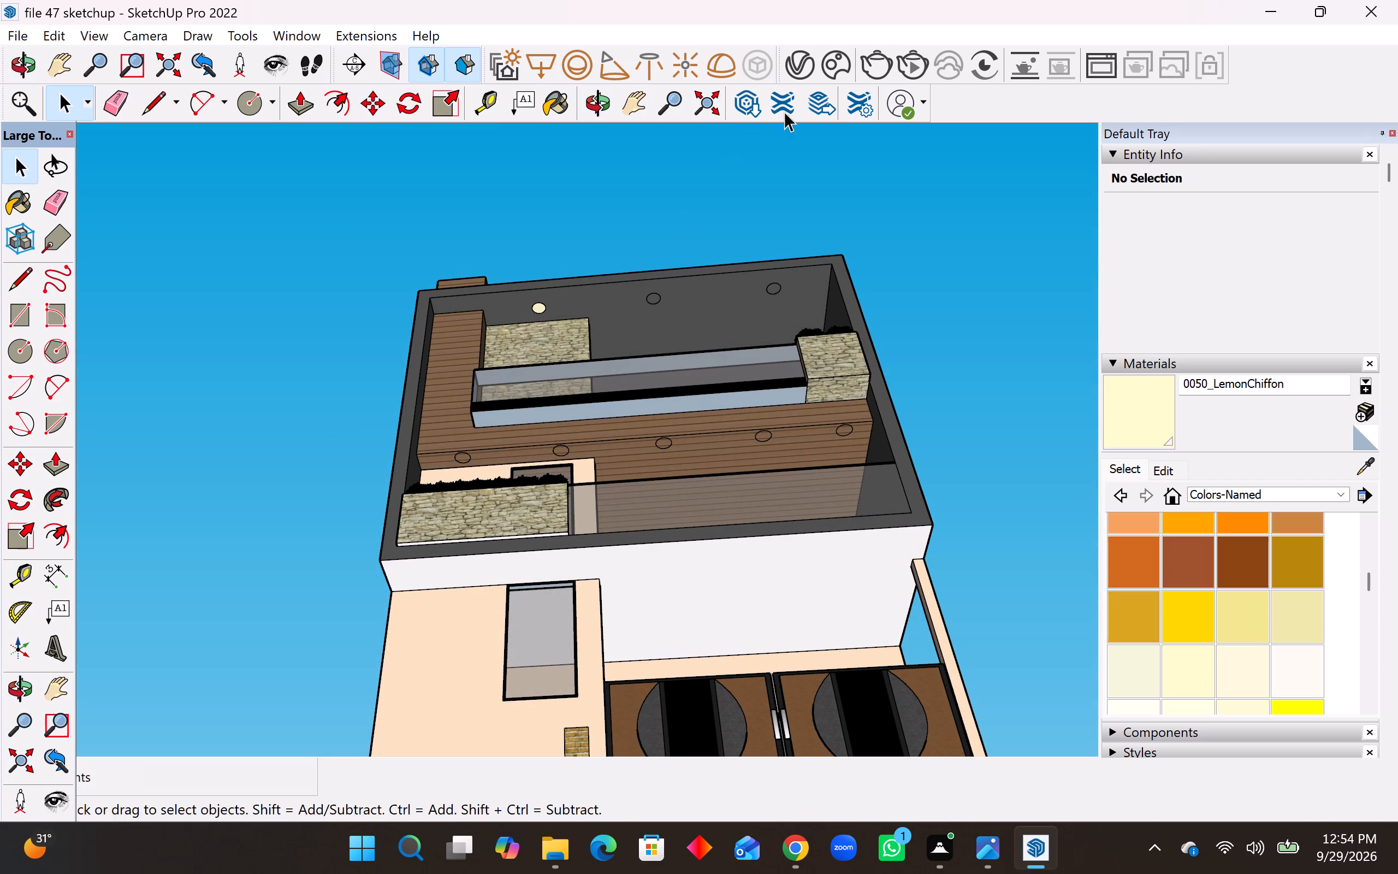
pyautogui.click(577, 62)
pyautogui.scroll(12, 577, 344)
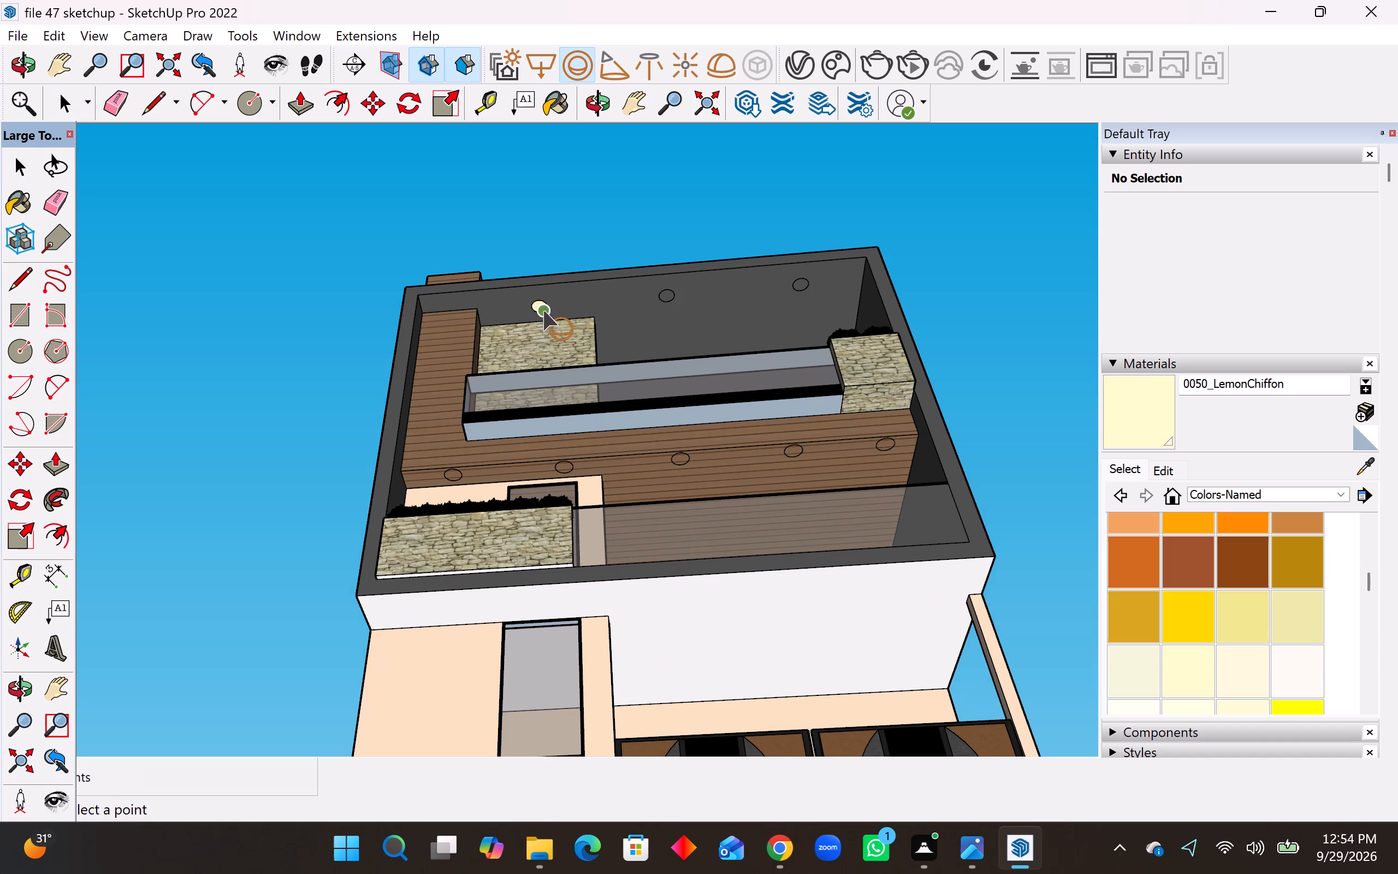
pyautogui.scroll(15, 549, 305)
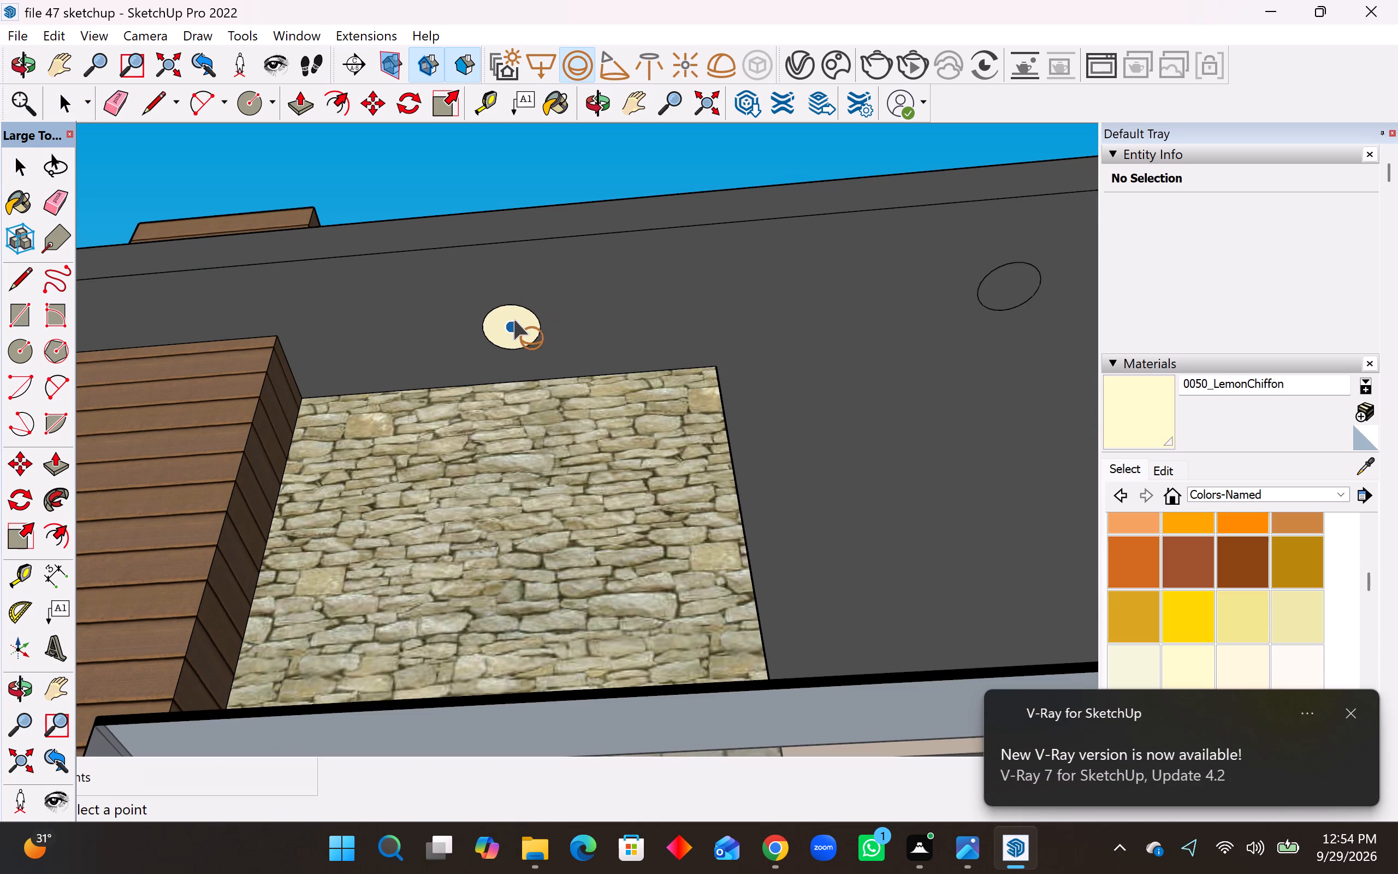
pyautogui.click(510, 330)
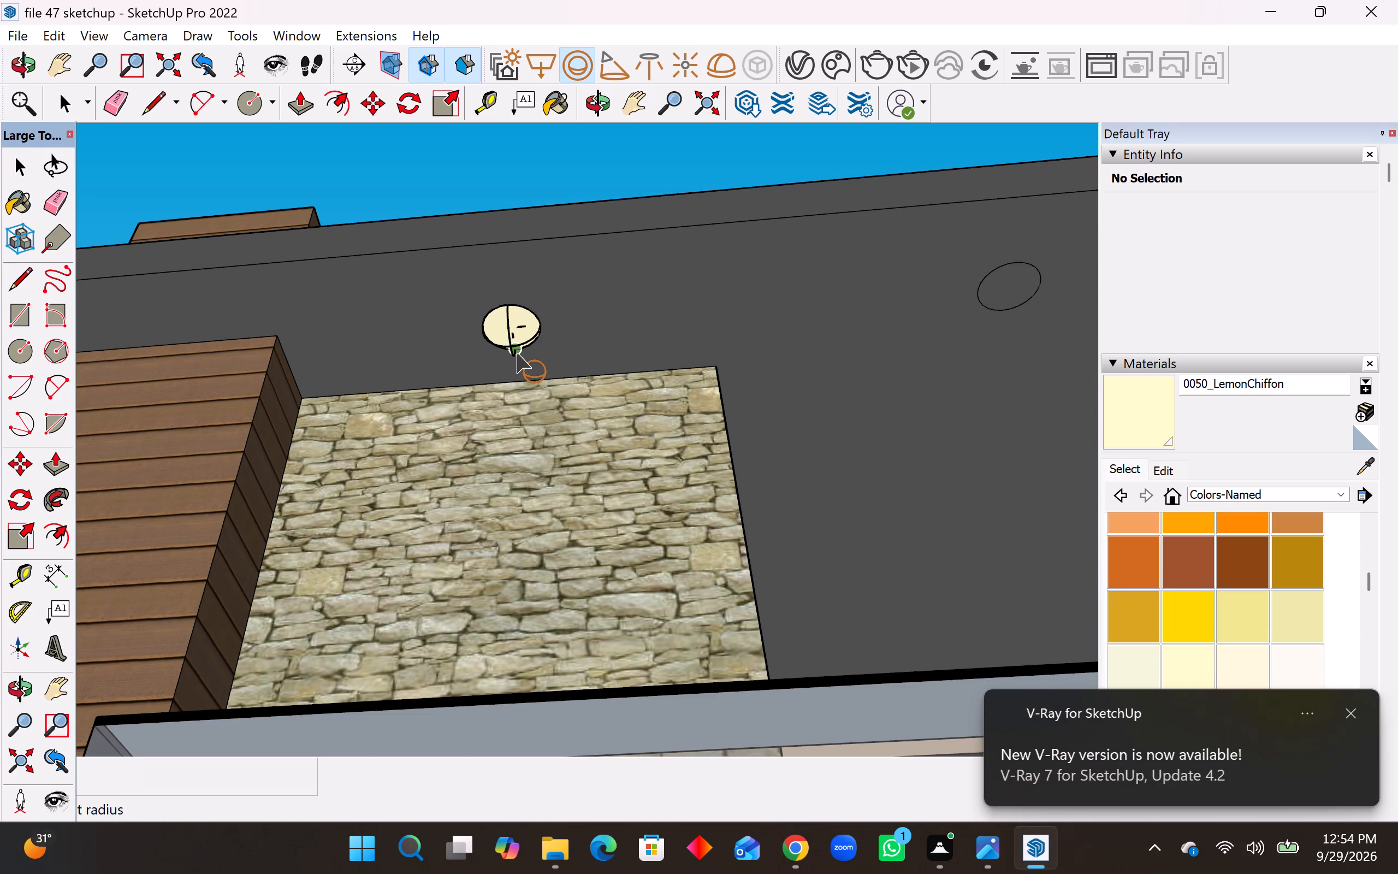
pyautogui.click(516, 353)
pyautogui.moveTo(529, 339); pyautogui.dragTo(529, 396, button='middle')
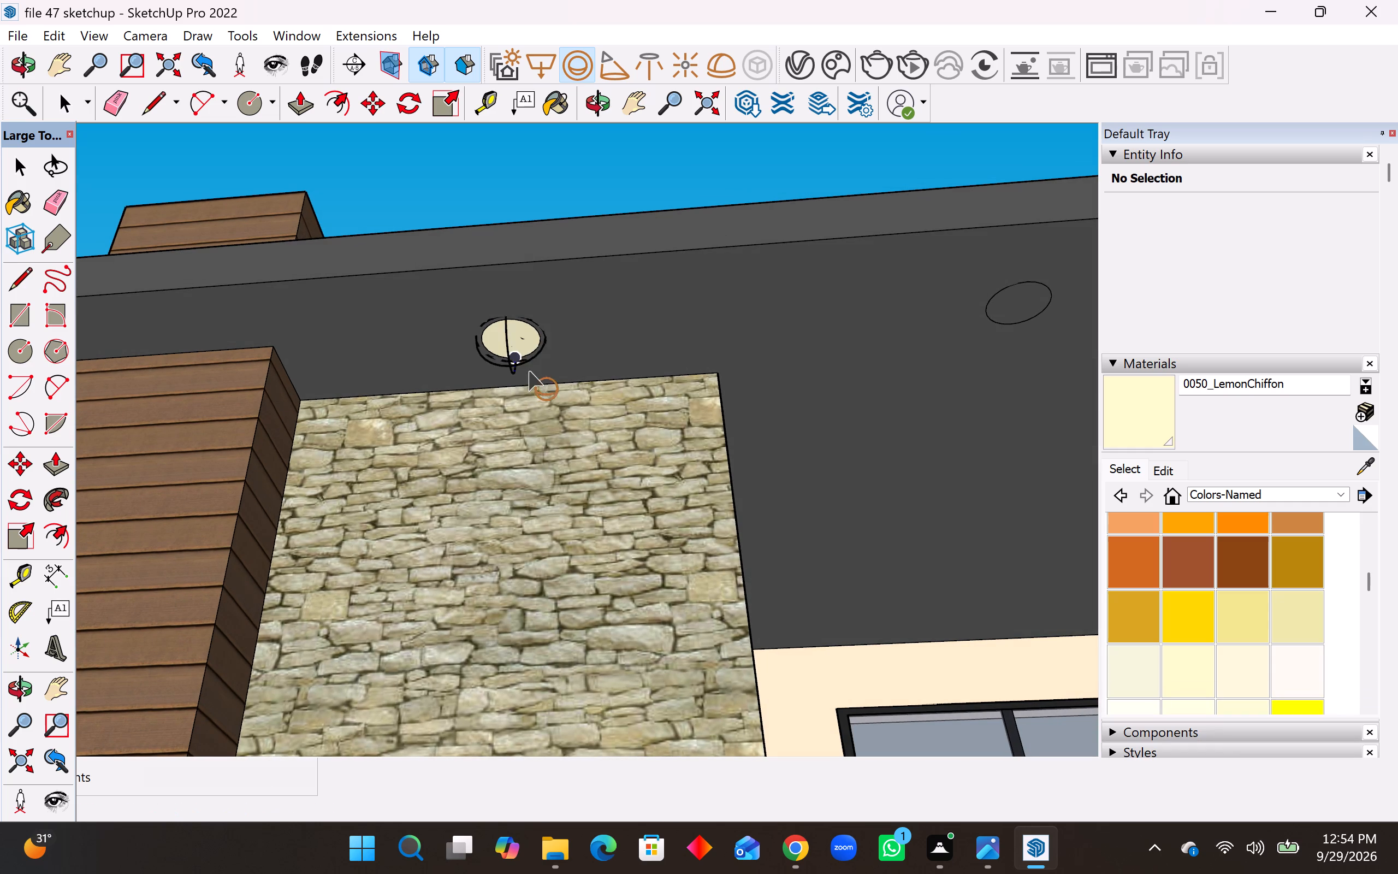
pyautogui.click(530, 353)
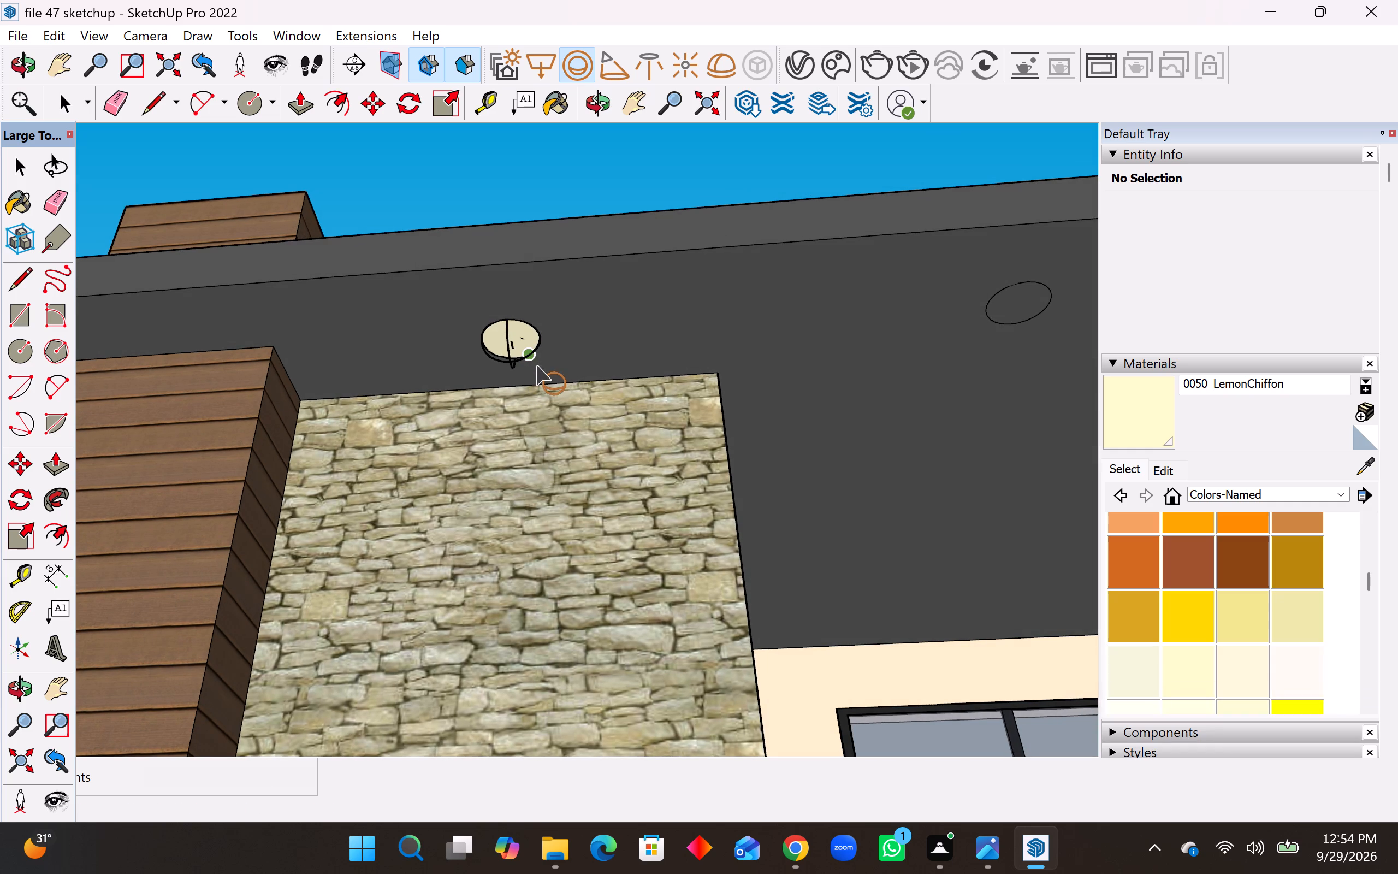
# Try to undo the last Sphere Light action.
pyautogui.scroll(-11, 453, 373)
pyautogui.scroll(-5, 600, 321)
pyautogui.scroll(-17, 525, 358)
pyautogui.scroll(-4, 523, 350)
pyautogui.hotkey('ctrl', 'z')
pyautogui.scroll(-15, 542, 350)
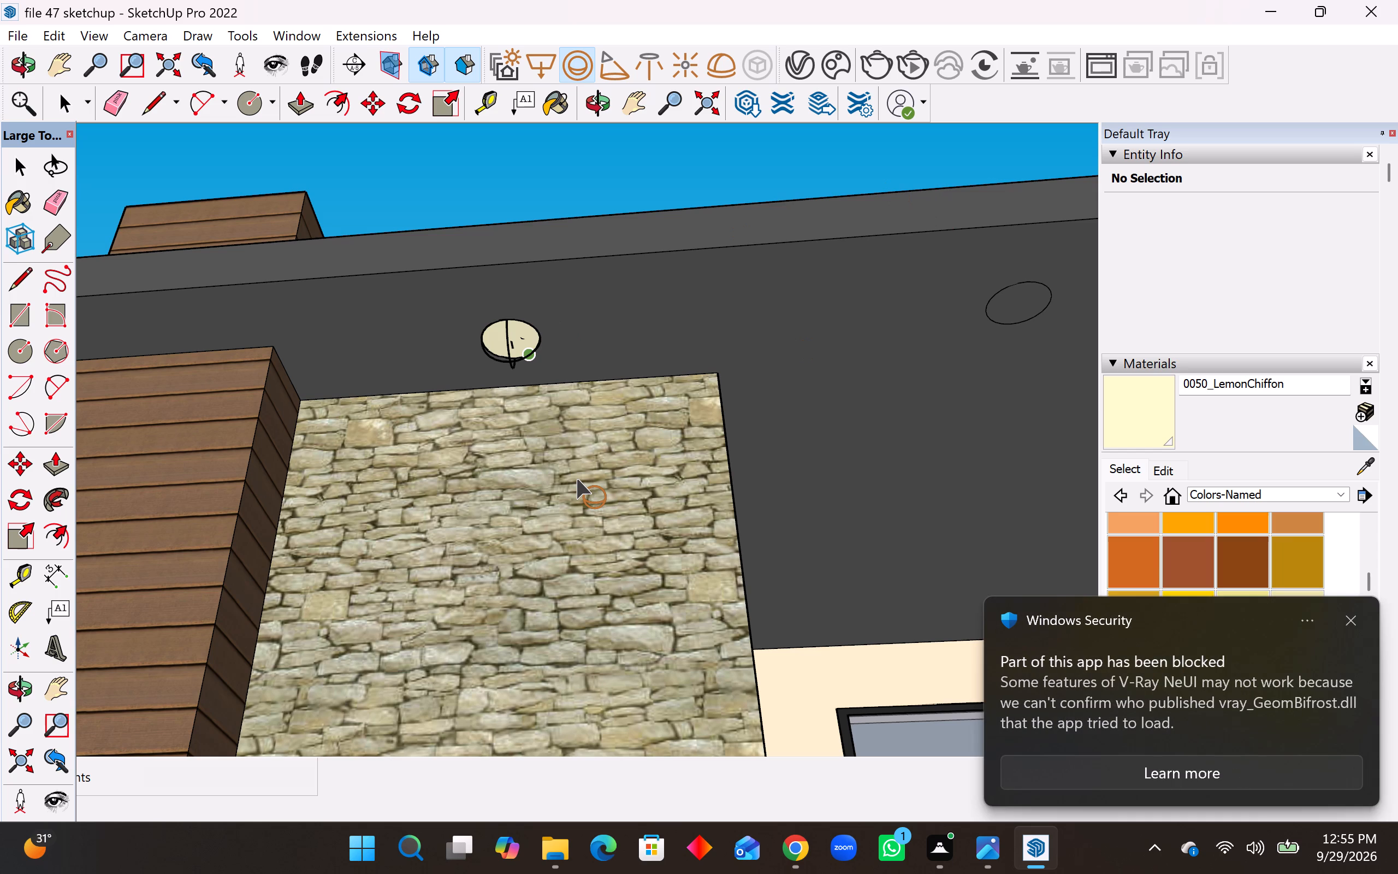
# Save the model and dismiss the security notification.
pyautogui.hotkey('ctrl', 's')
pyautogui.hotkey('ctrl', 's')
pyautogui.hotkey('ctrl', 's')
pyautogui.hotkey('ctrl', 's')
pyautogui.hotkey('ctrl', 's')
pyautogui.click(1340, 617)
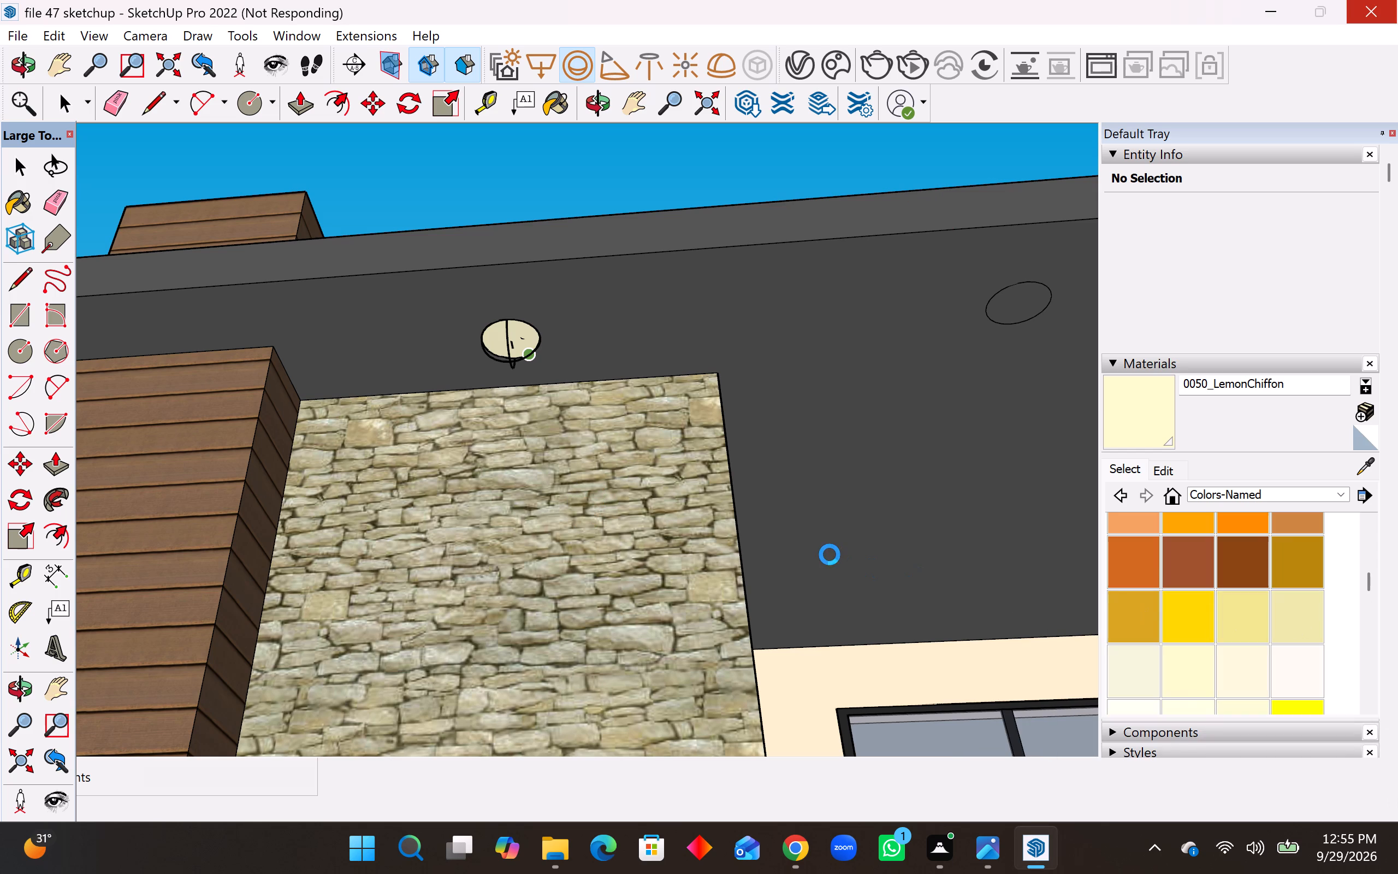
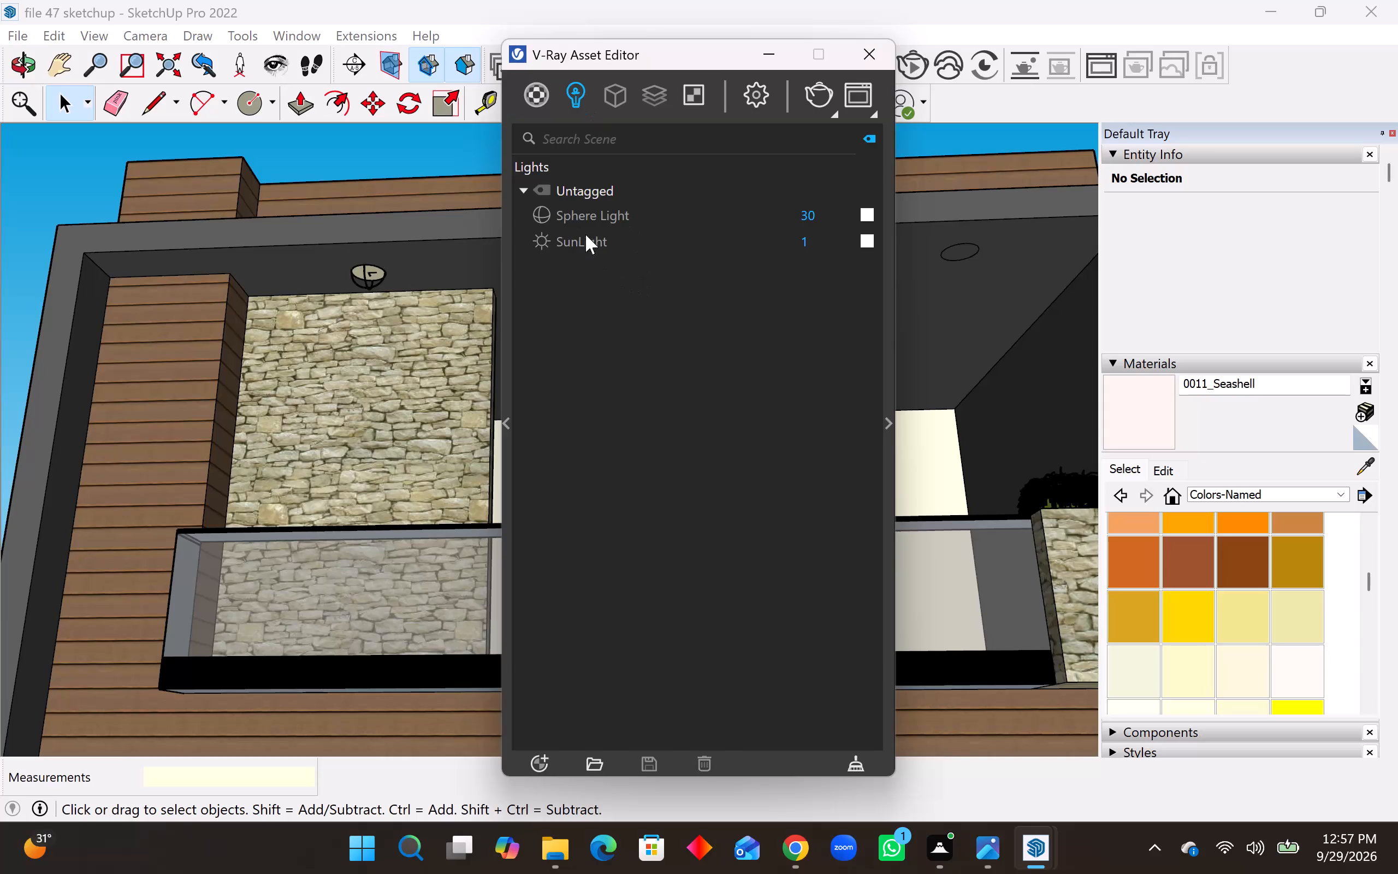
# Configure the Sphere Light with the Invisible and No Decay options enabled and an intensity of 60.
pyautogui.click(629, 212)
pyautogui.click(889, 420)
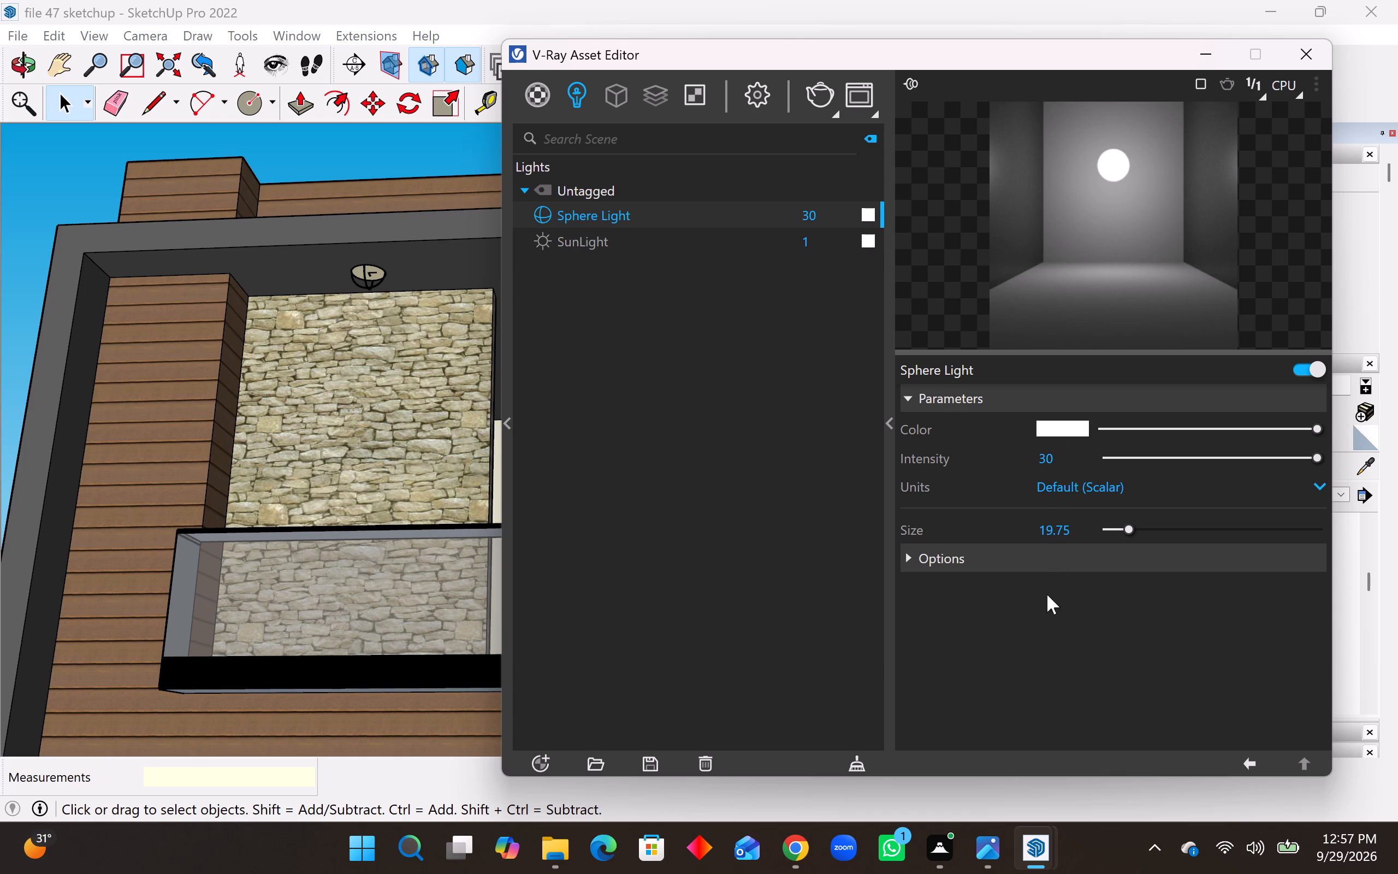
pyautogui.click(955, 557)
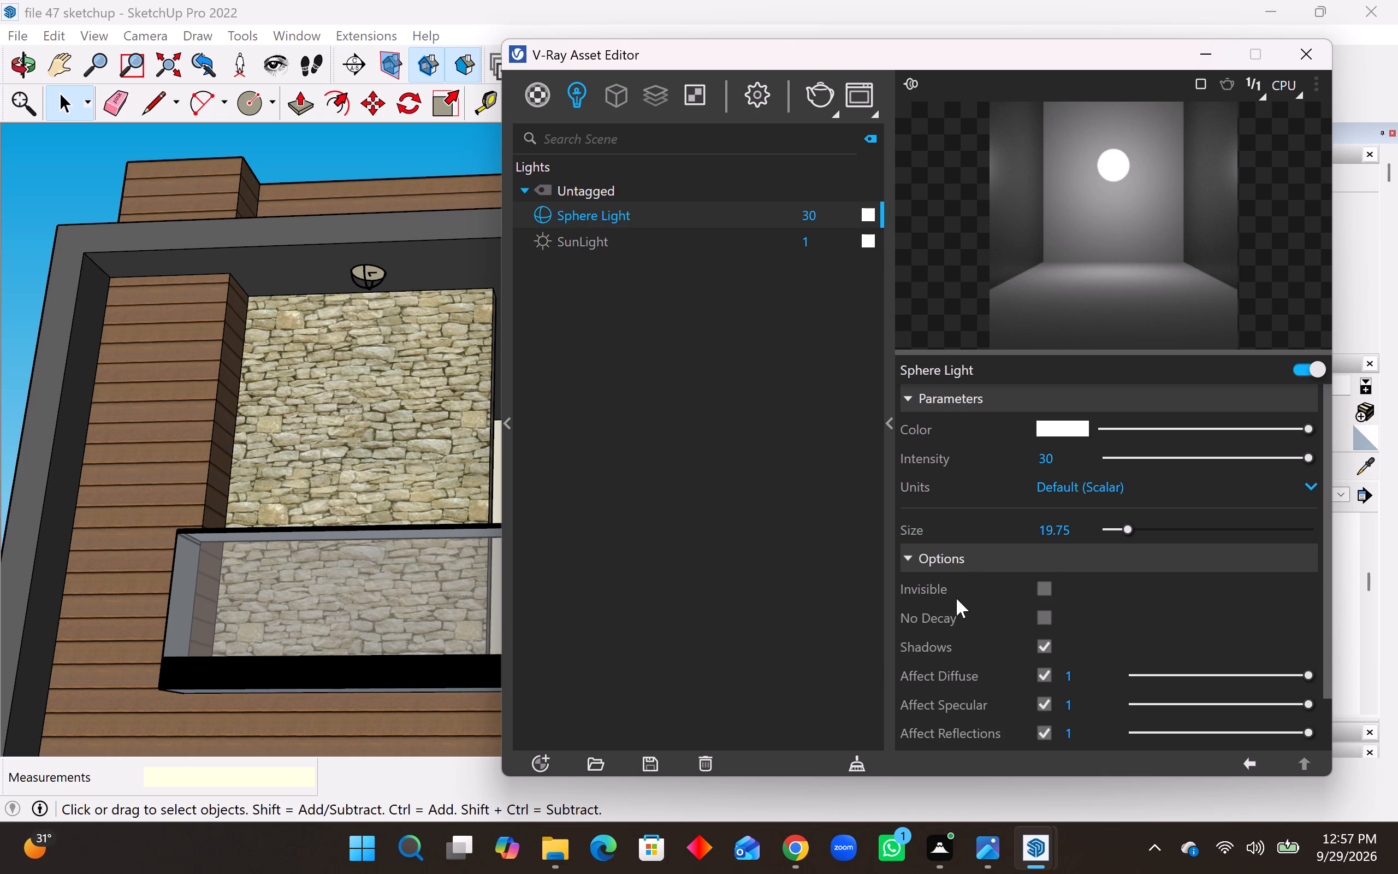
pyautogui.click(952, 589)
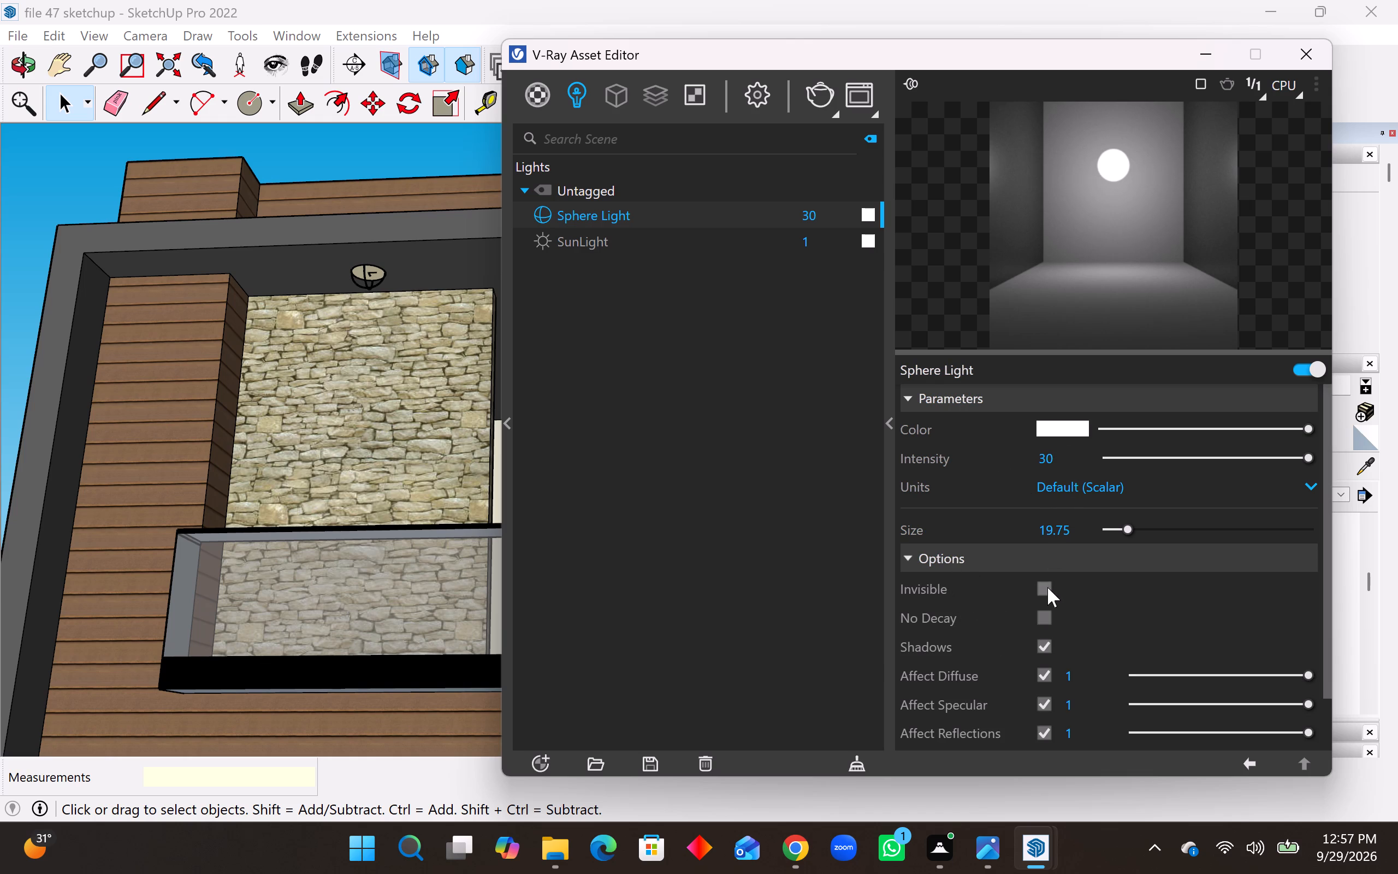
pyautogui.click(1048, 587)
pyautogui.click(1044, 618)
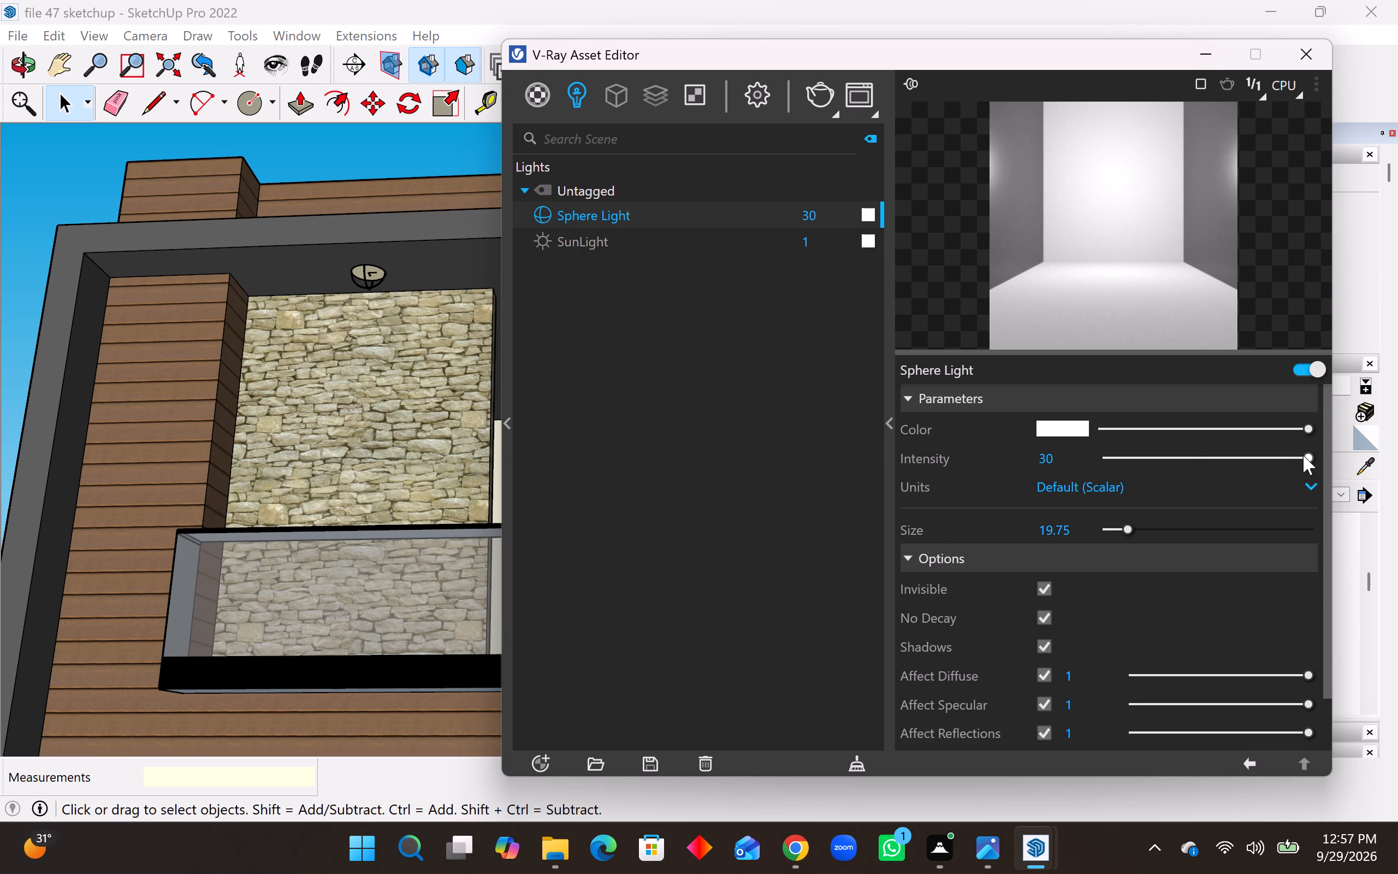
pyautogui.moveTo(816, 210); pyautogui.dragTo(799, 216)
pyautogui.write('60')
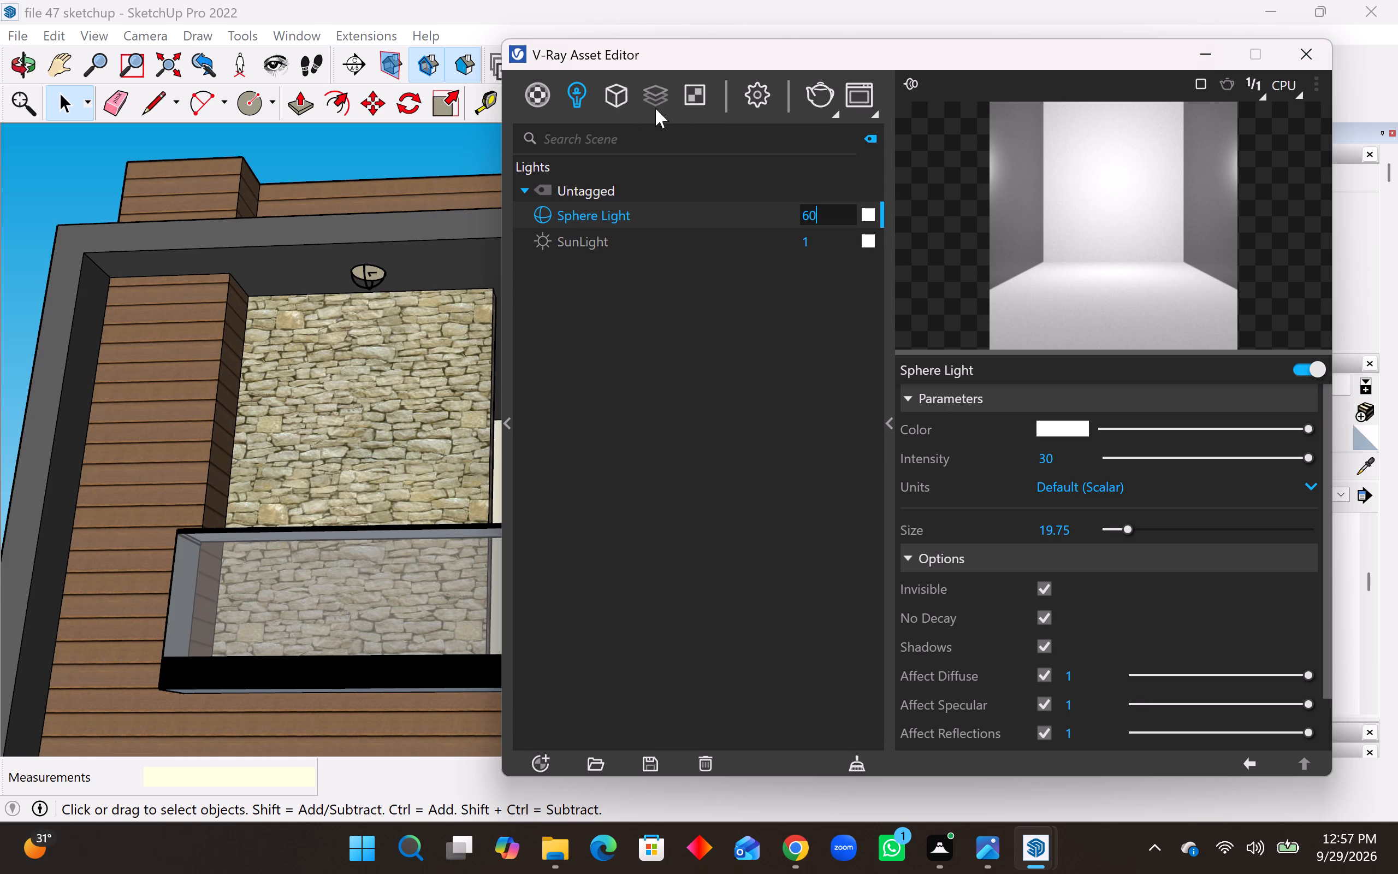
# Render the balcony view with V-Ray, examine the ceiling light's effect in the frame buffer, and close it.
pyautogui.click(813, 97)
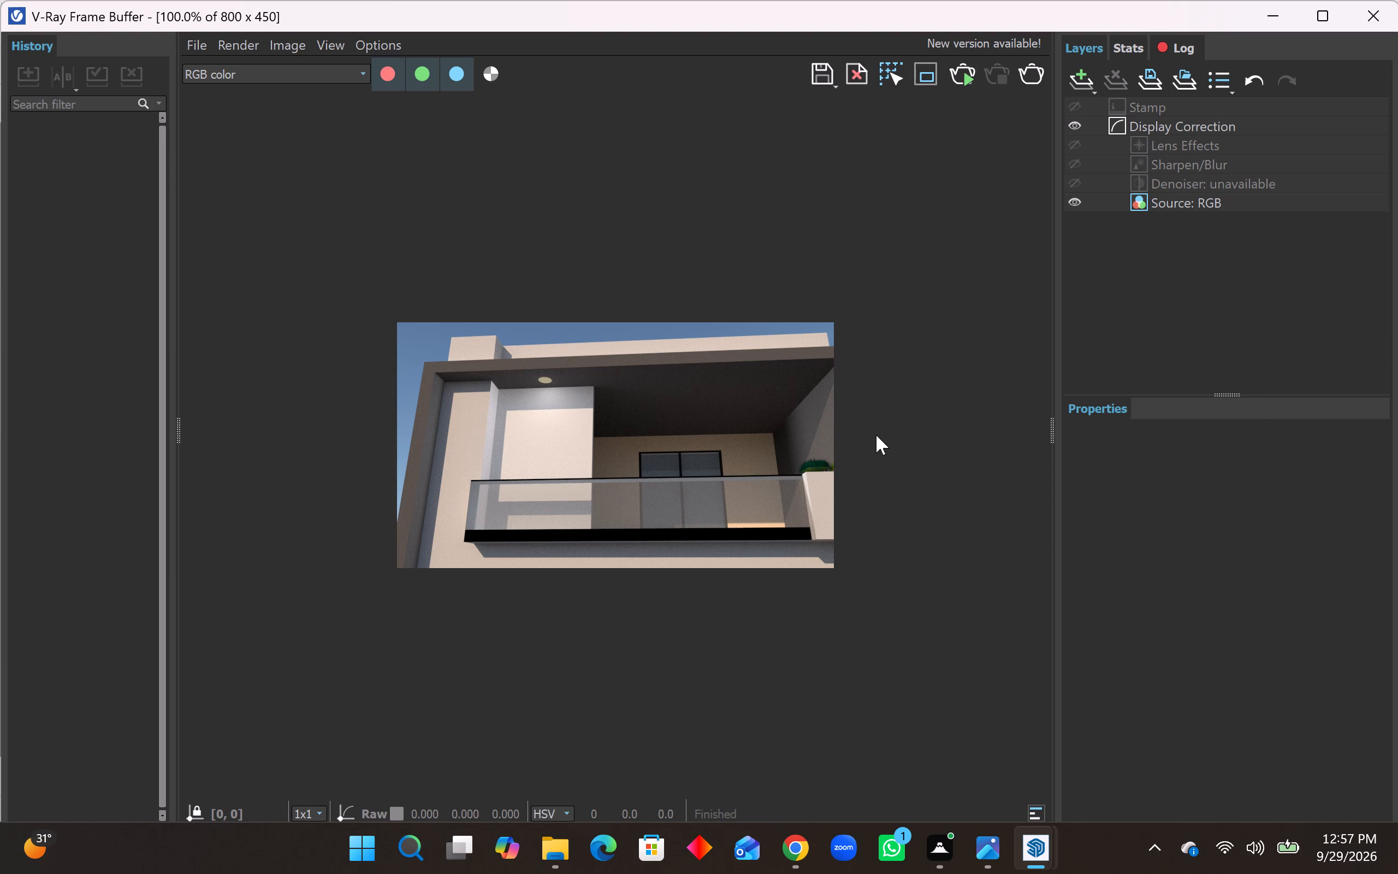
pyautogui.moveTo(872, 439); pyautogui.dragTo(870, 521, button='middle')
pyautogui.scroll(-3, 856, 480)
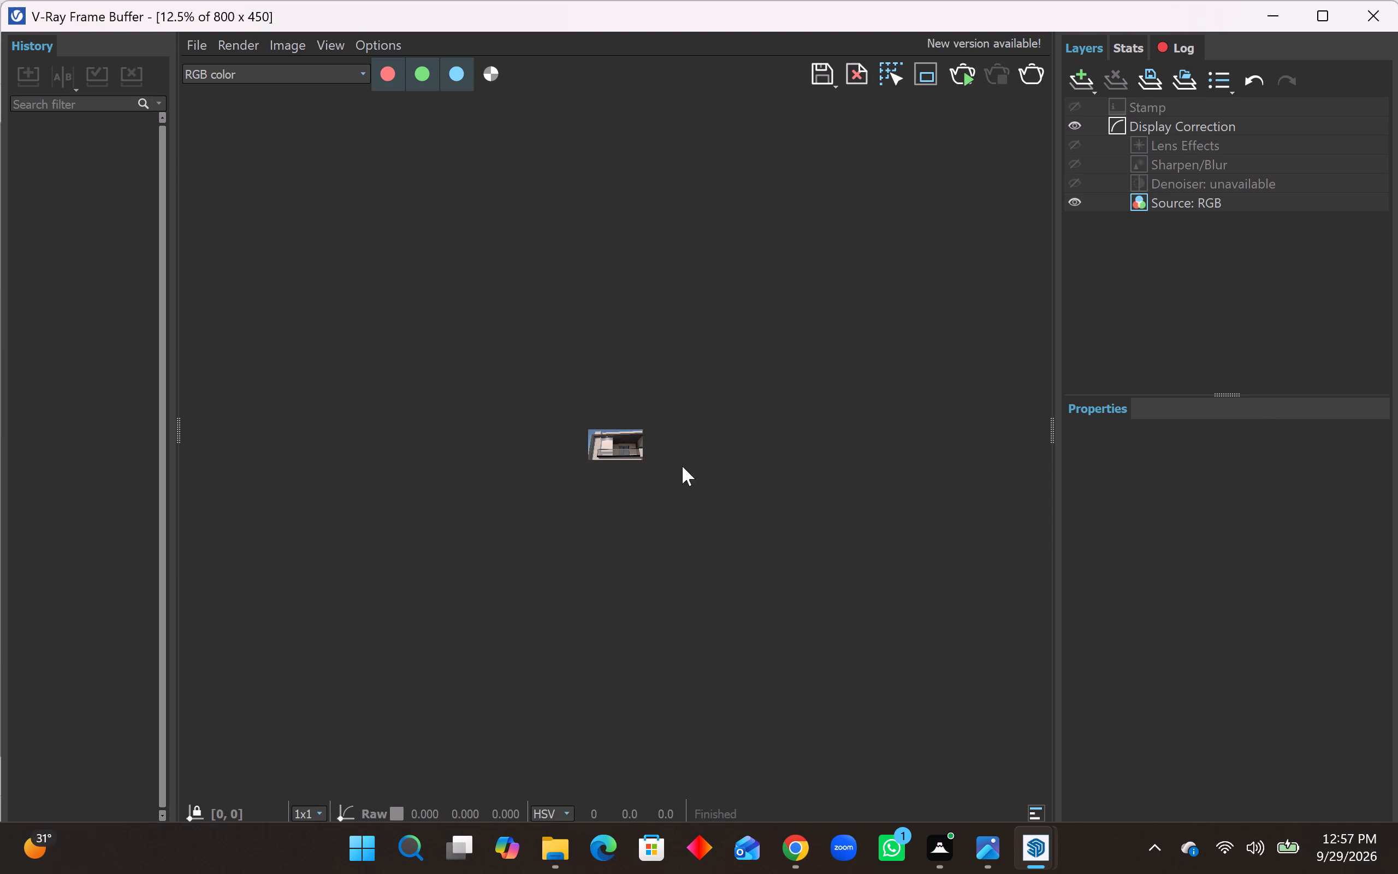
pyautogui.scroll(5, 682, 466)
pyautogui.scroll(-4, 681, 465)
pyautogui.scroll(3, 640, 439)
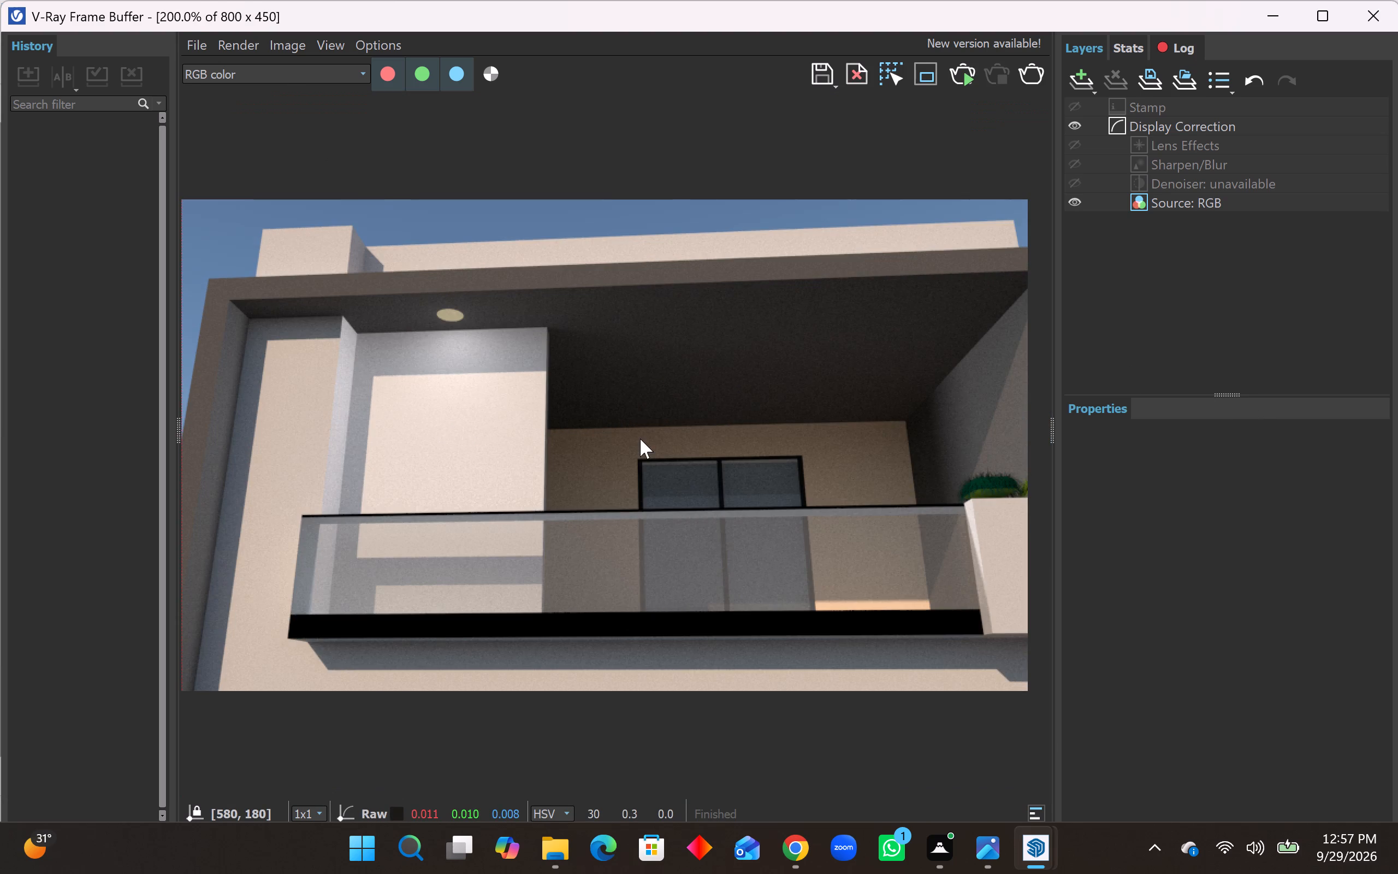
pyautogui.scroll(-1, 640, 439)
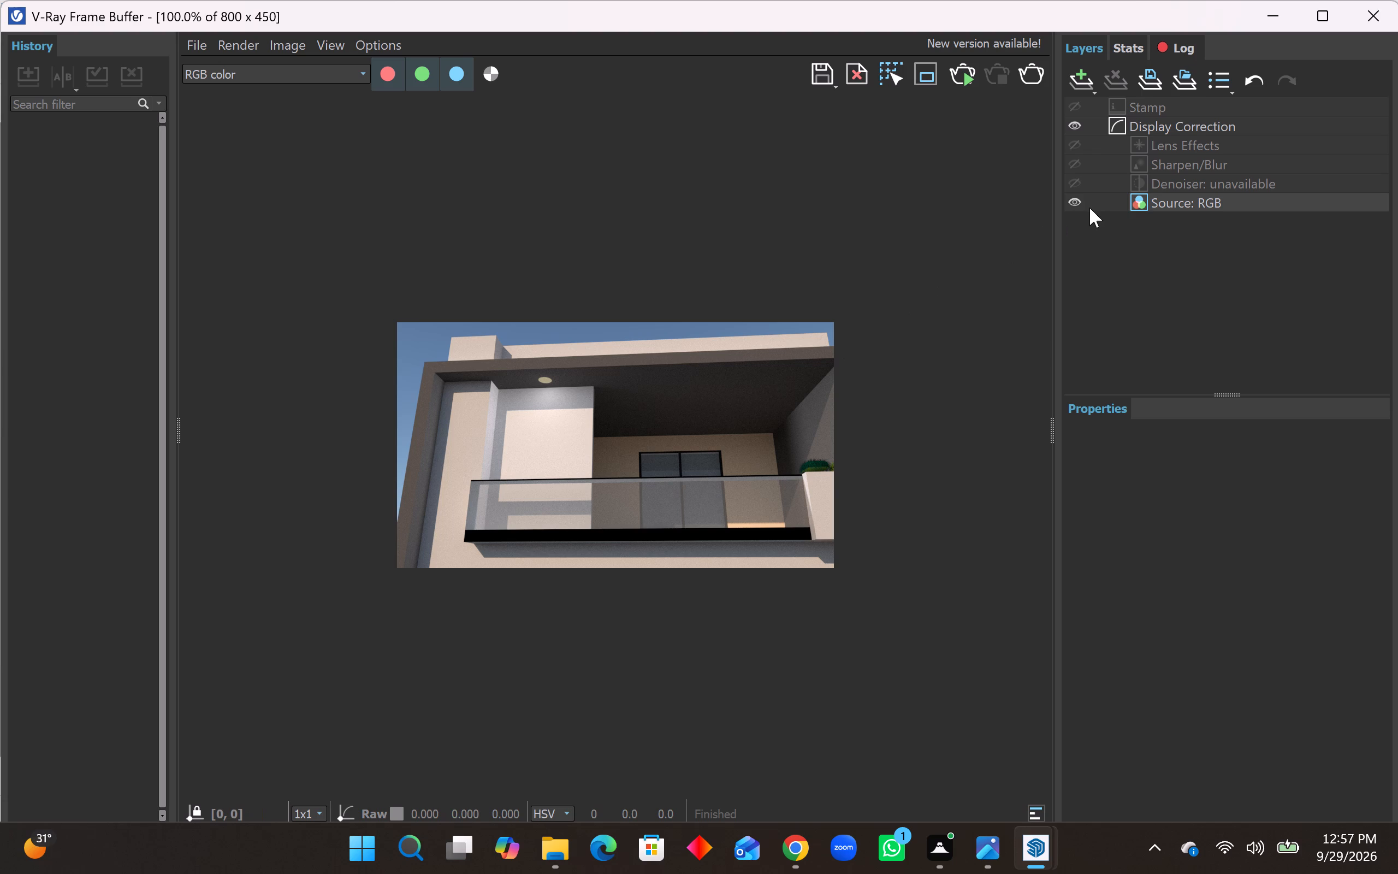
pyautogui.click(1360, 21)
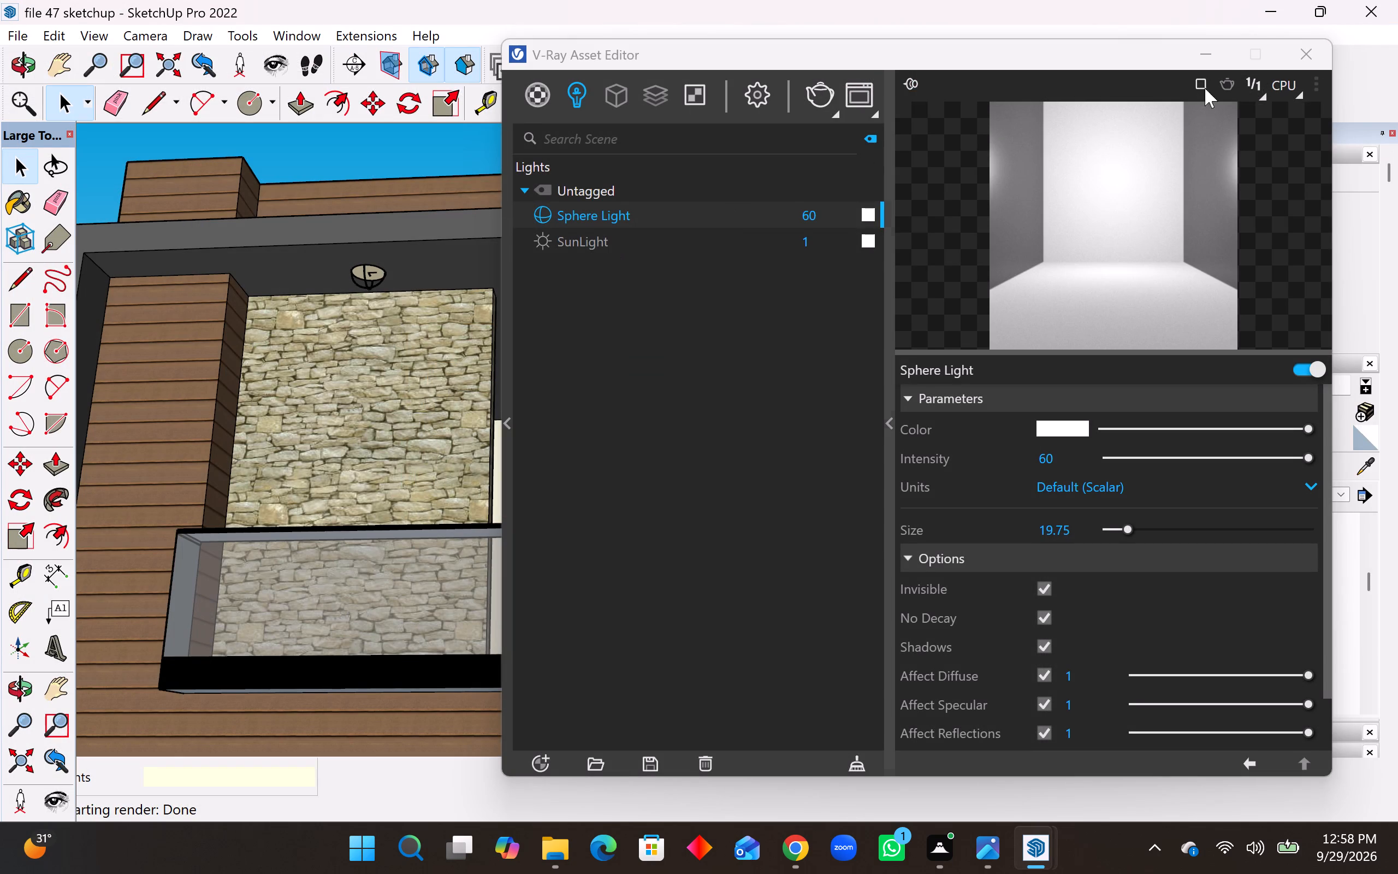
# Minimize the V-Ray Asset Editor and frame the whole upper balcony with its ceiling light positions.
pyautogui.click(1192, 62)
pyautogui.scroll(-1, 162, 282)
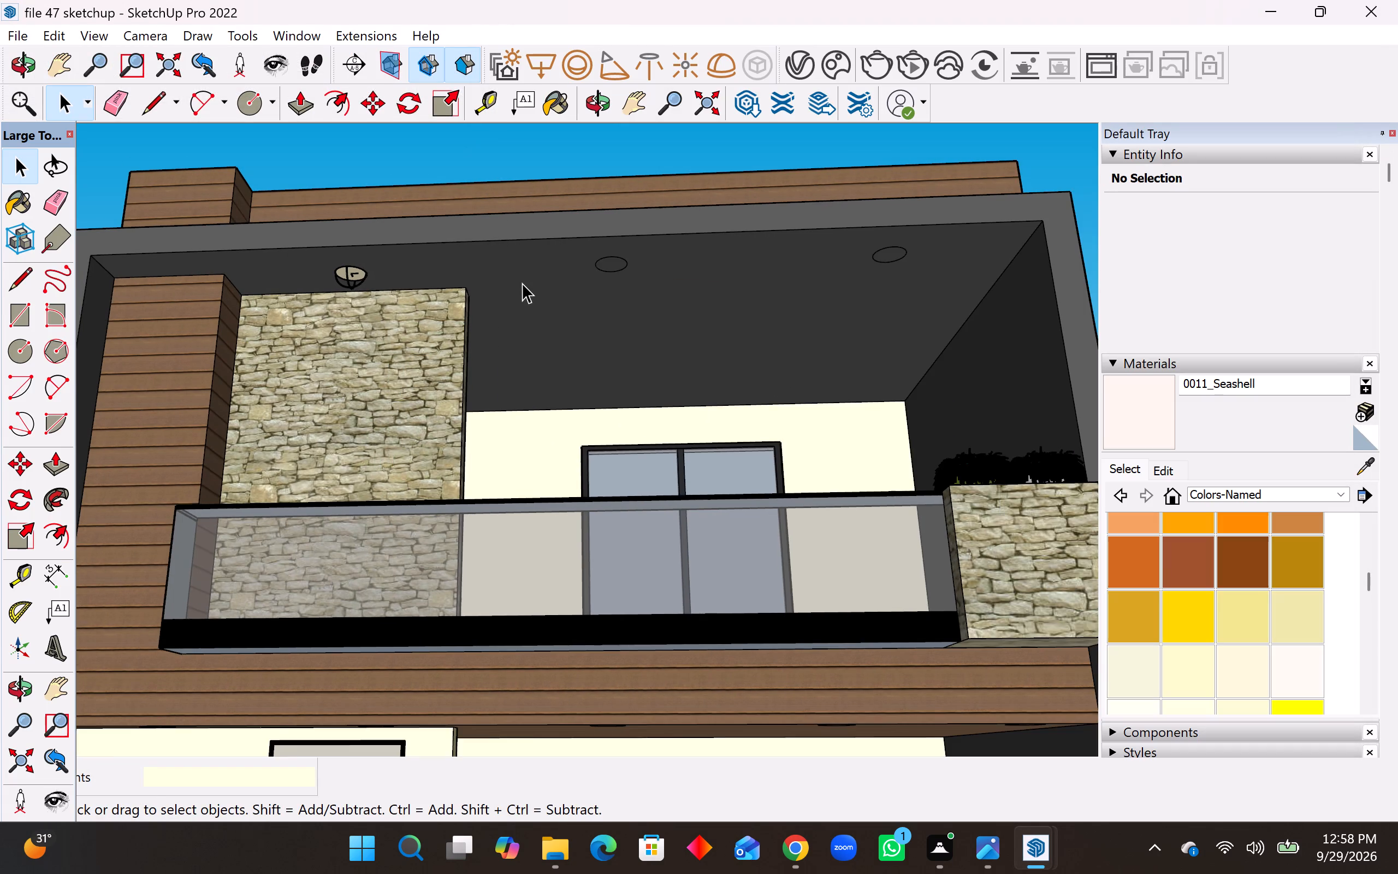
pyautogui.scroll(-1, 525, 285)
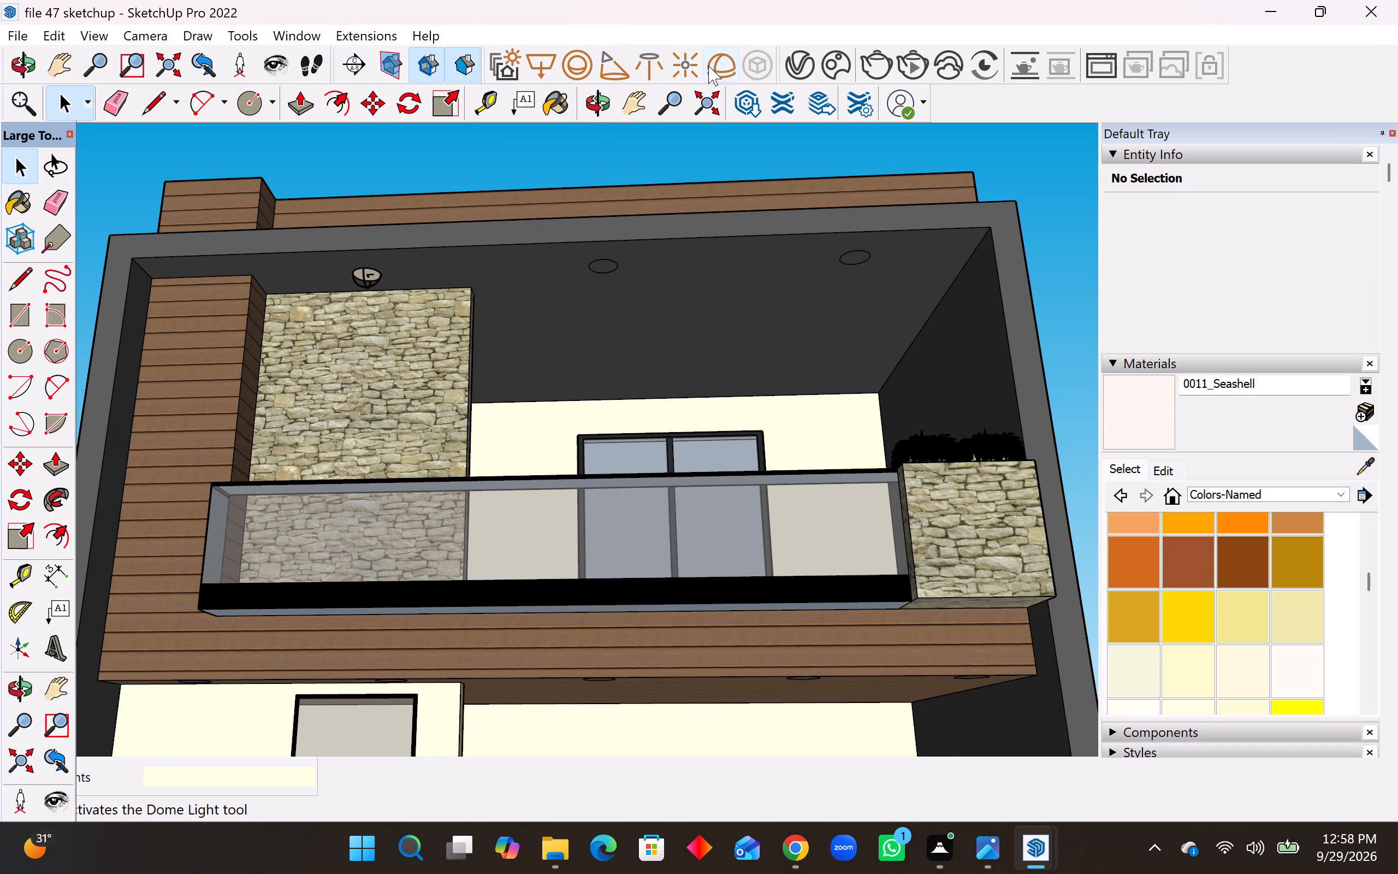
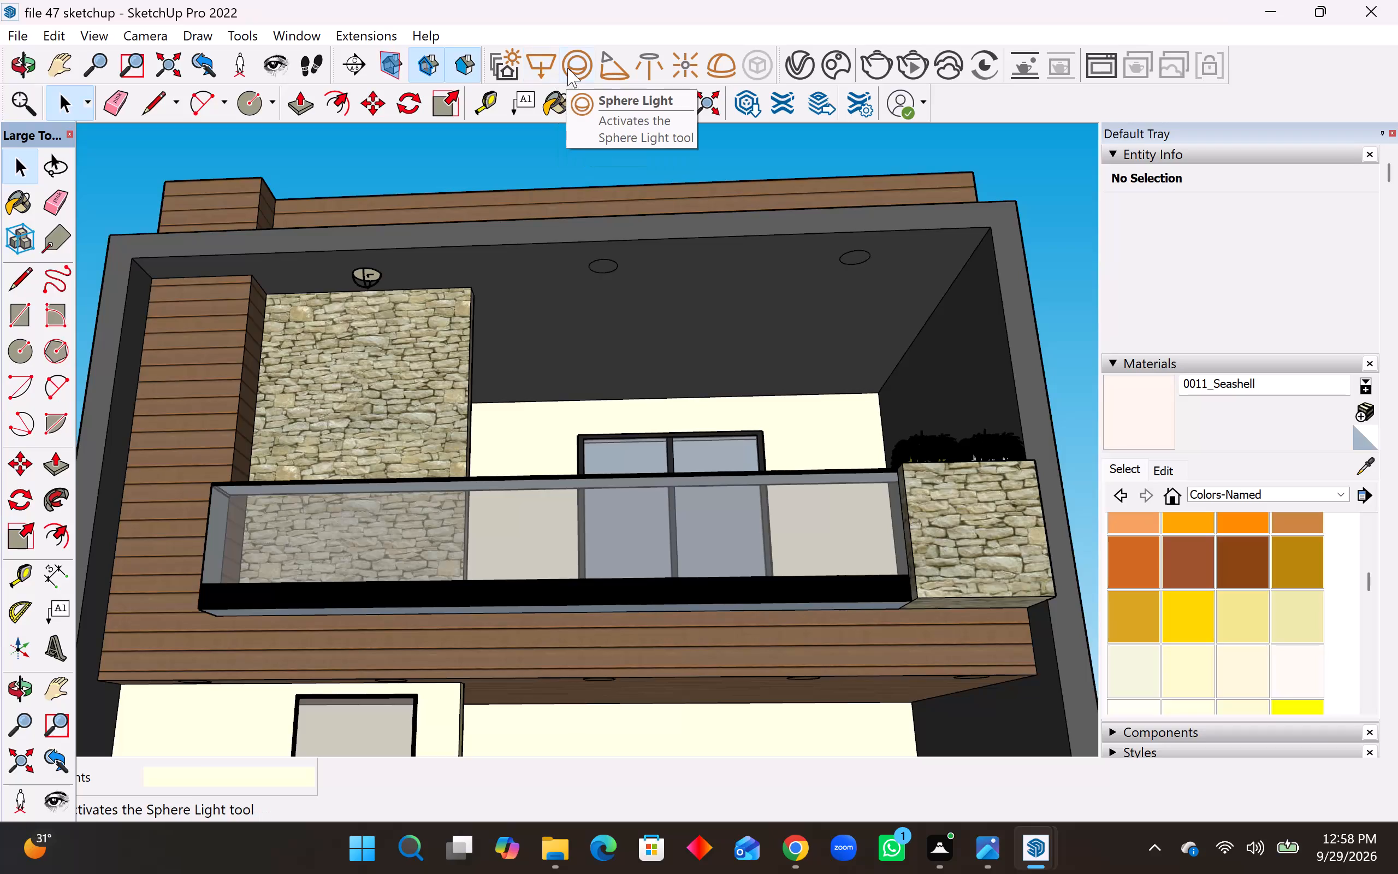
# Place a Sphere Light centred on each of the two empty ceiling circles of the upper balcony, sized to the circle's edge.
pyautogui.click(567, 67)
pyautogui.scroll(7, 511, 330)
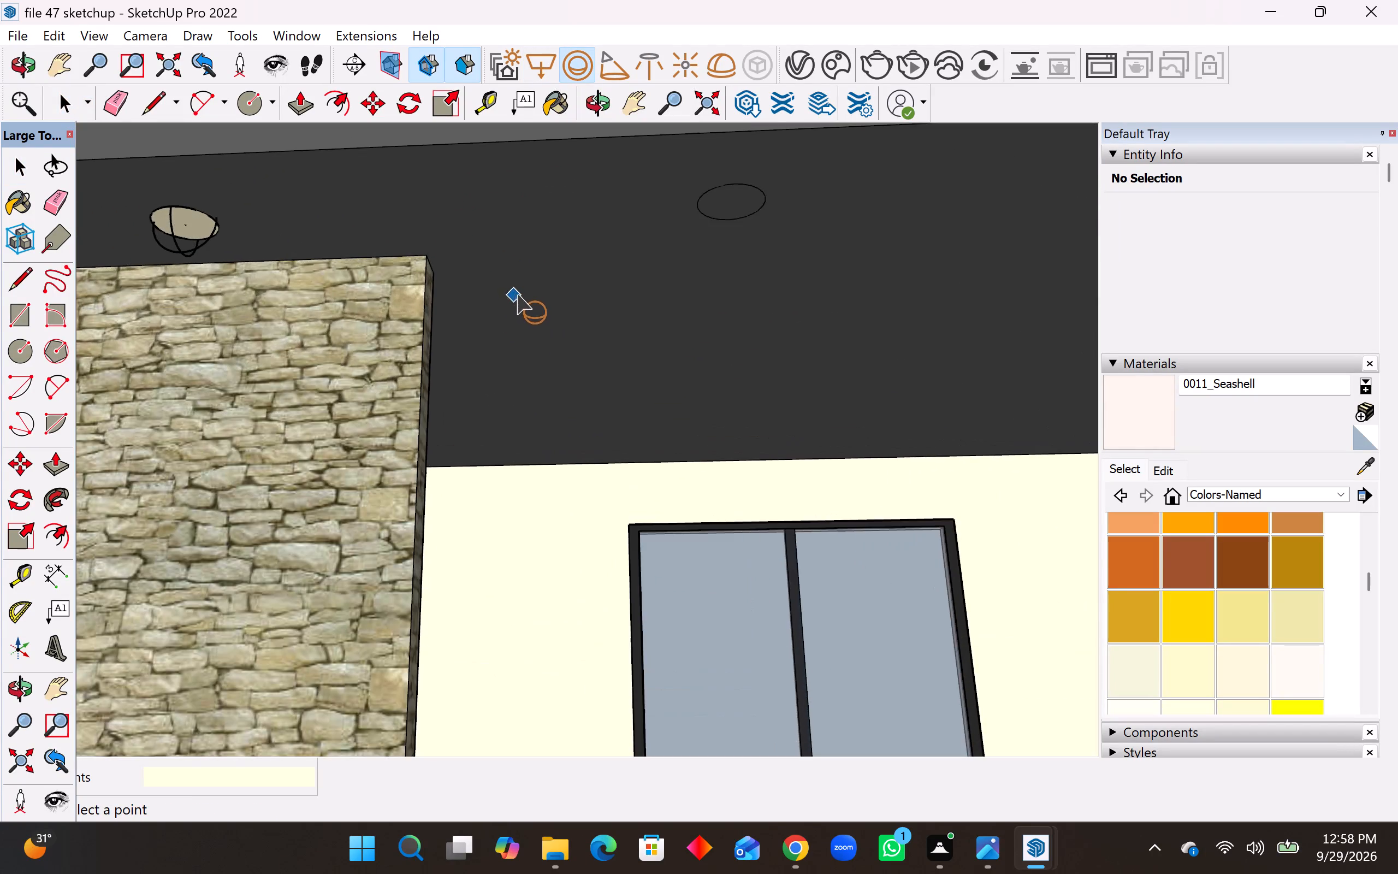
pyautogui.scroll(-5, 442, 288)
pyautogui.scroll(-2, 698, 282)
pyautogui.scroll(3, 1062, 266)
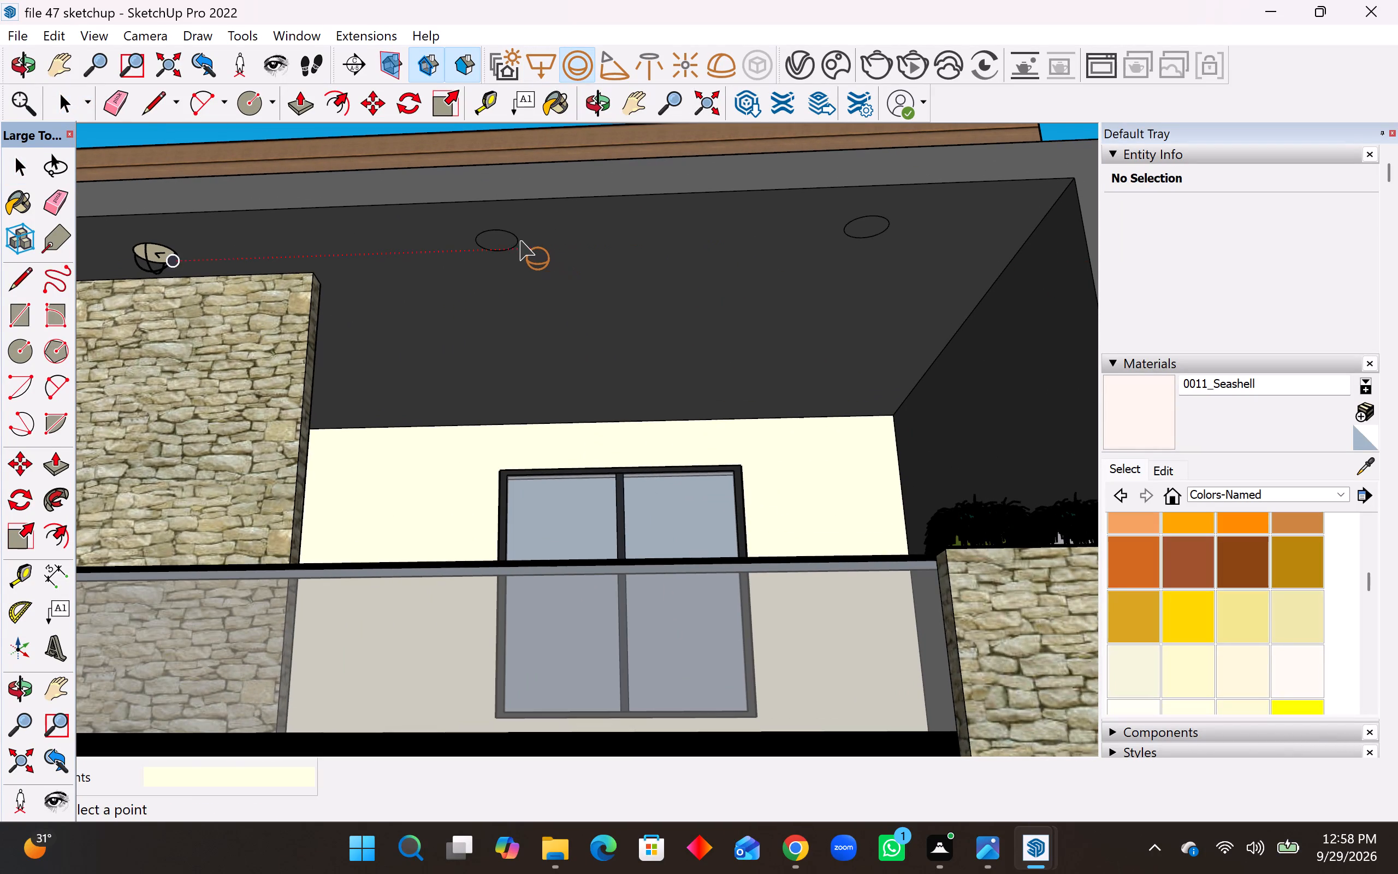
pyautogui.scroll(7, 495, 244)
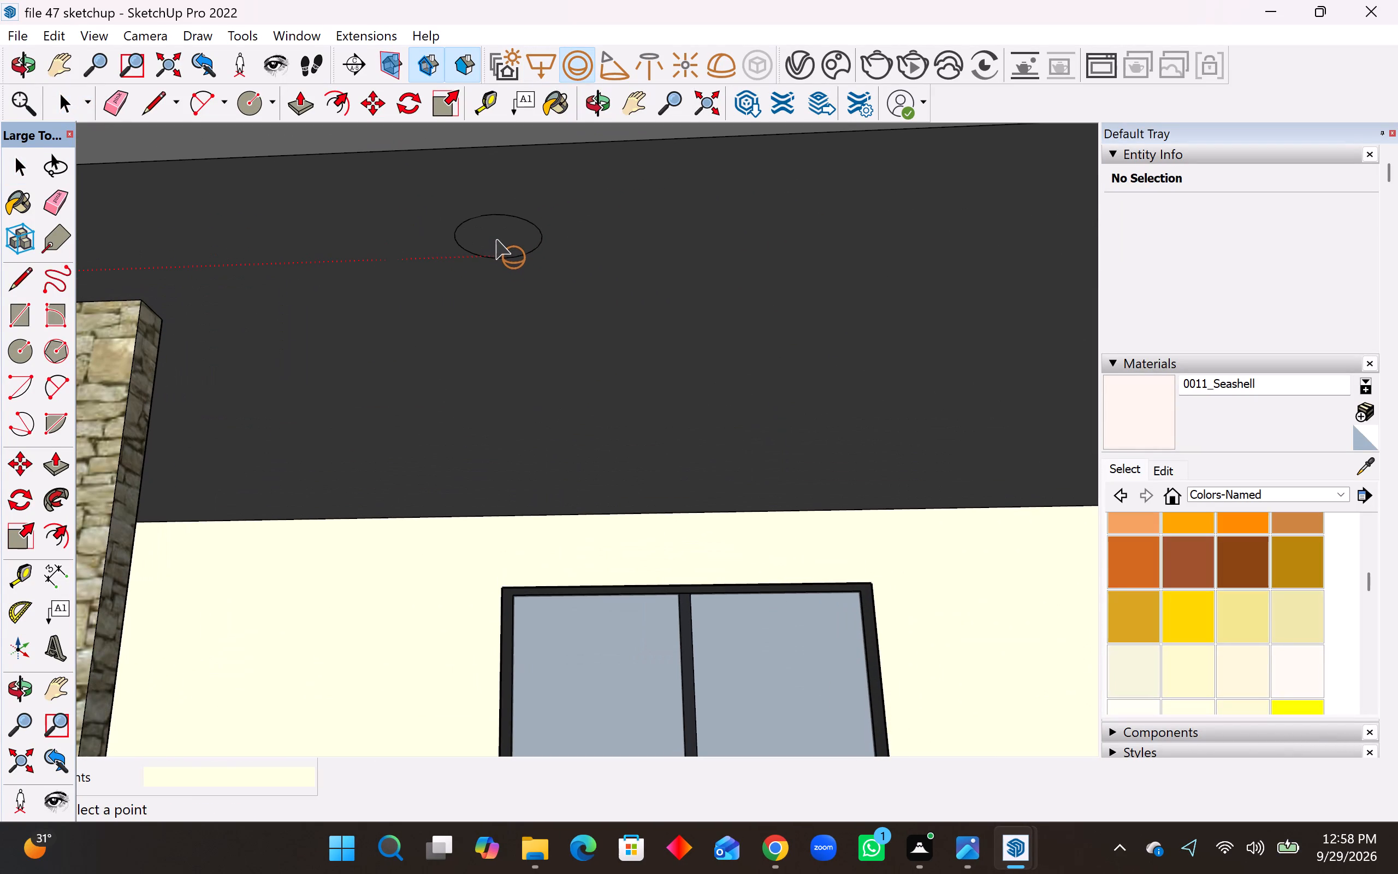
pyautogui.press('Escape')
pyautogui.click(500, 239)
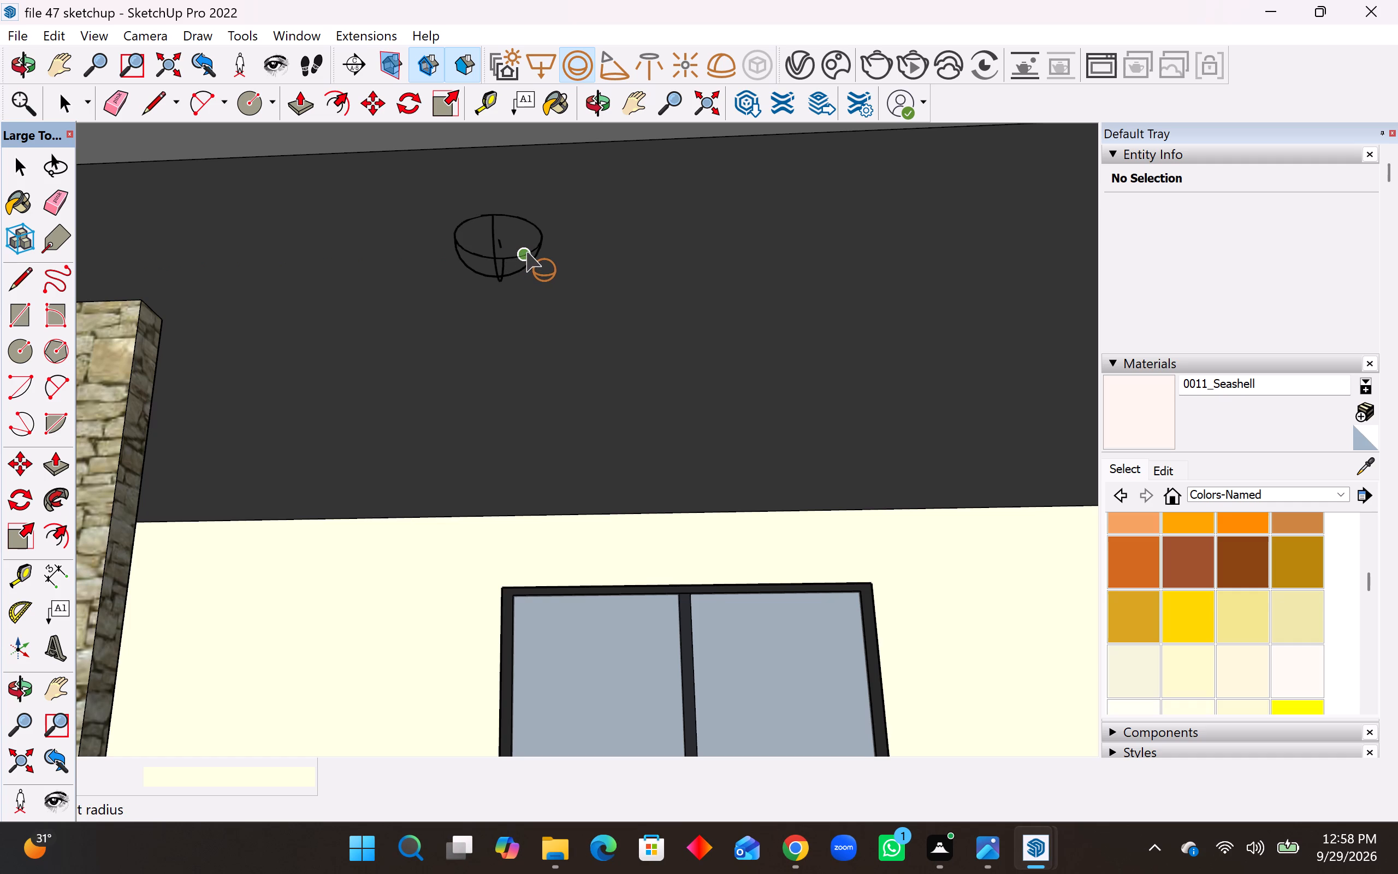
pyautogui.click(526, 251)
pyautogui.scroll(-7, 453, 281)
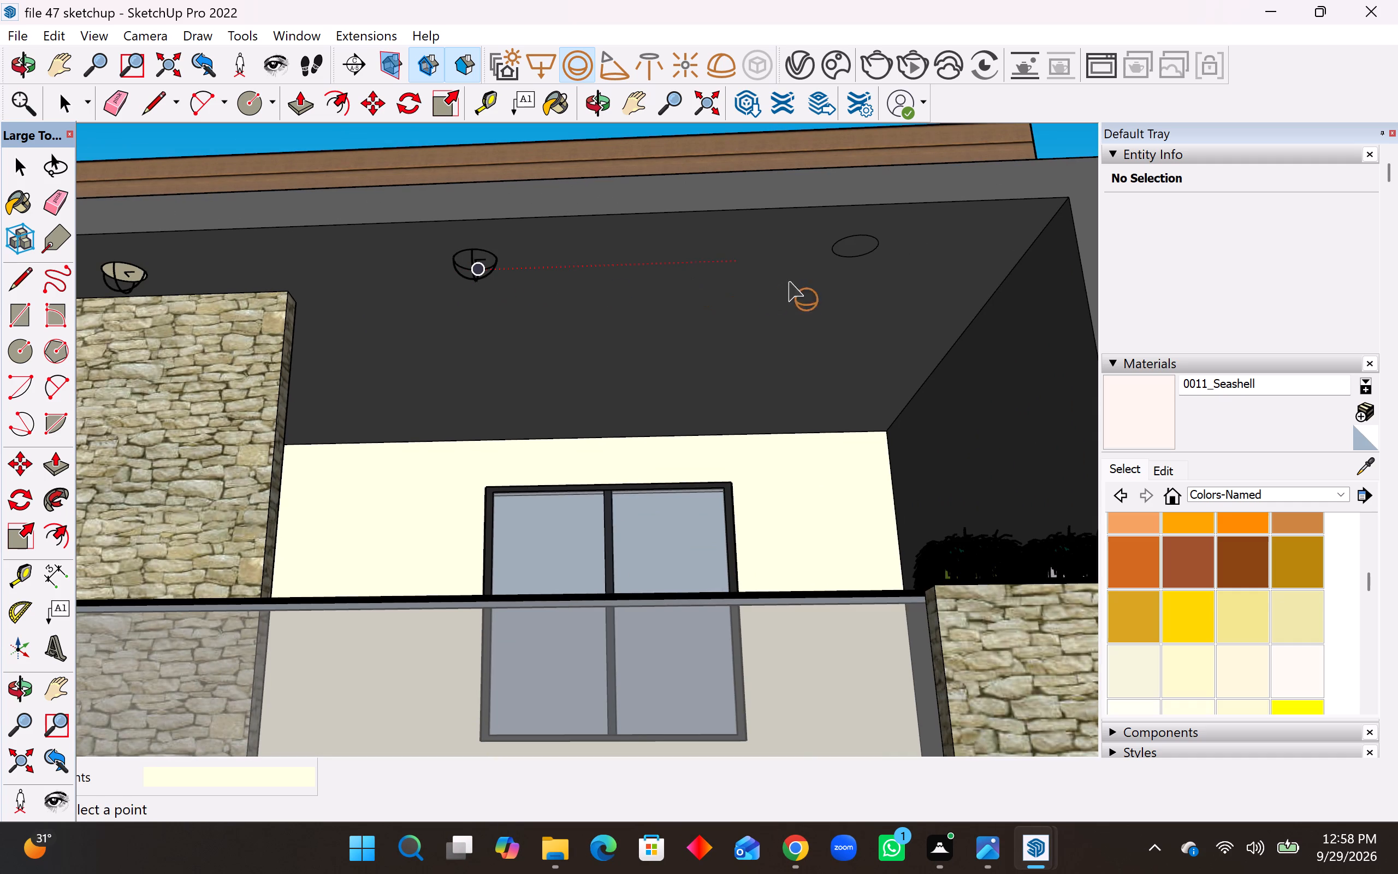
pyautogui.scroll(2, 856, 247)
pyautogui.click(856, 247)
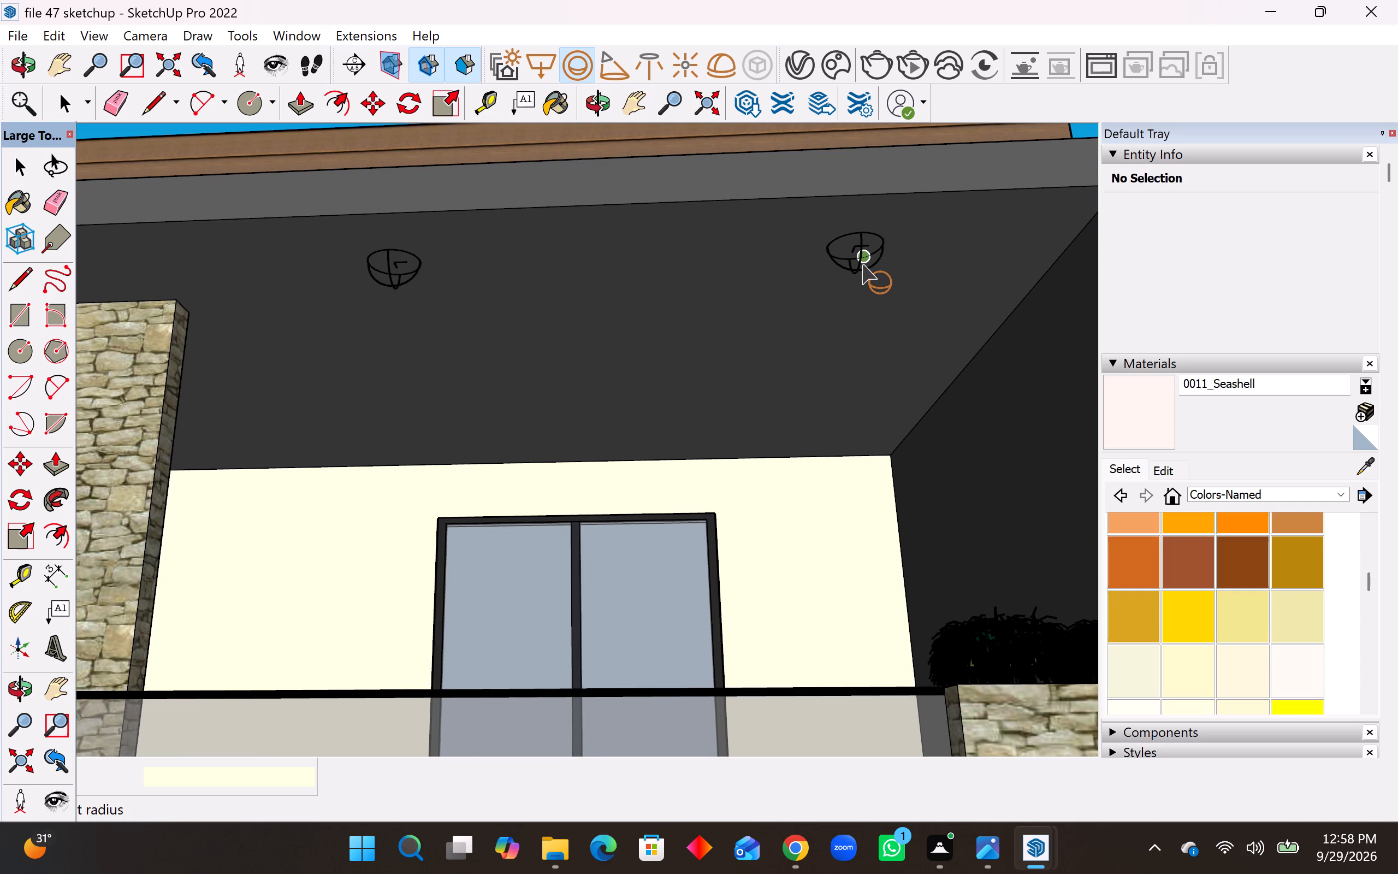
pyautogui.click(862, 264)
# Place a Sphere Light on the middle of the five circles in the wooden soffit below the balcony, sized to the circle's edge.
pyautogui.scroll(-12, 842, 298)
pyautogui.scroll(10, 791, 533)
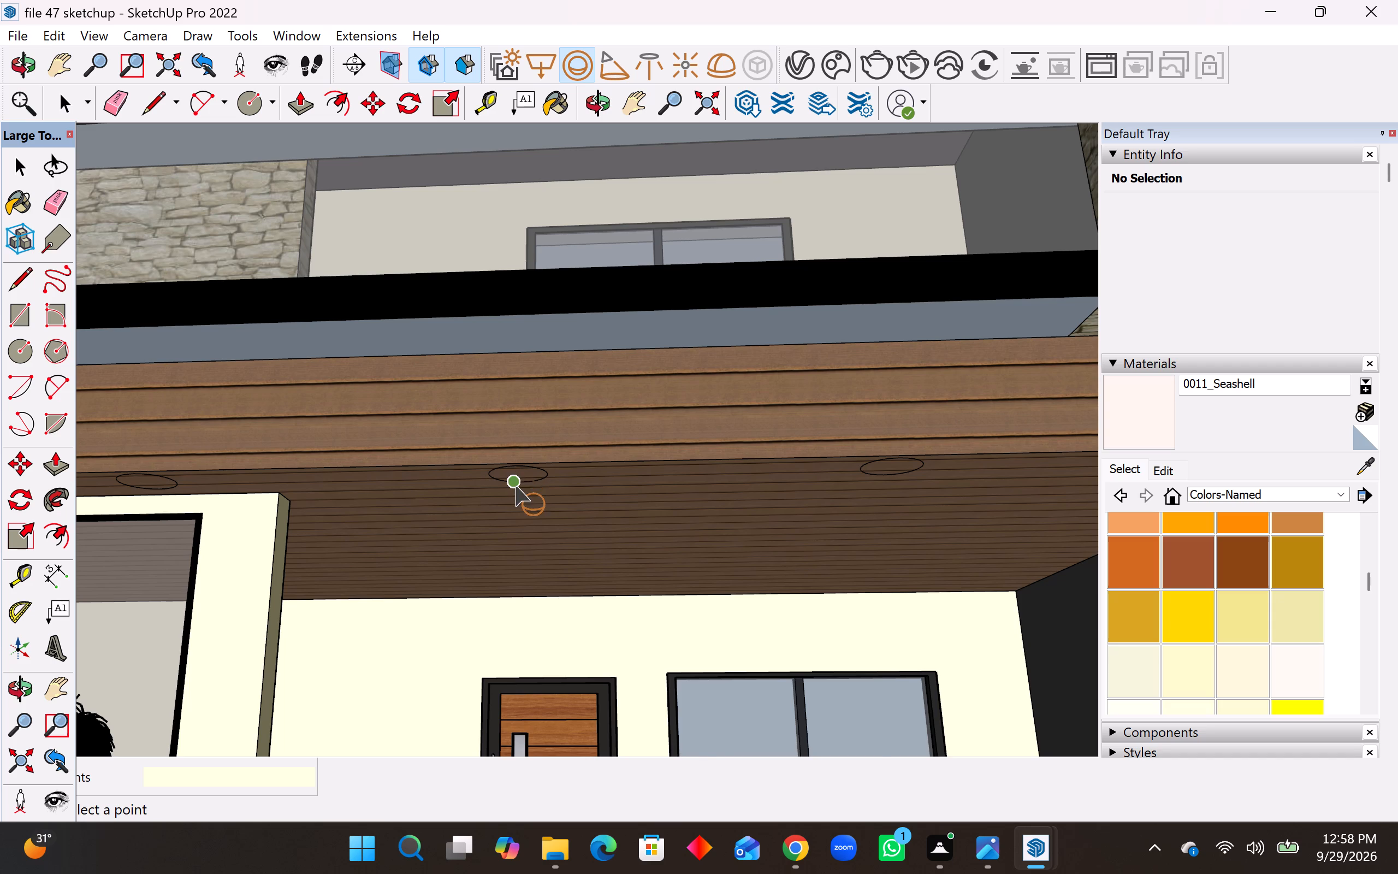
pyautogui.scroll(4, 515, 486)
pyautogui.click(520, 470)
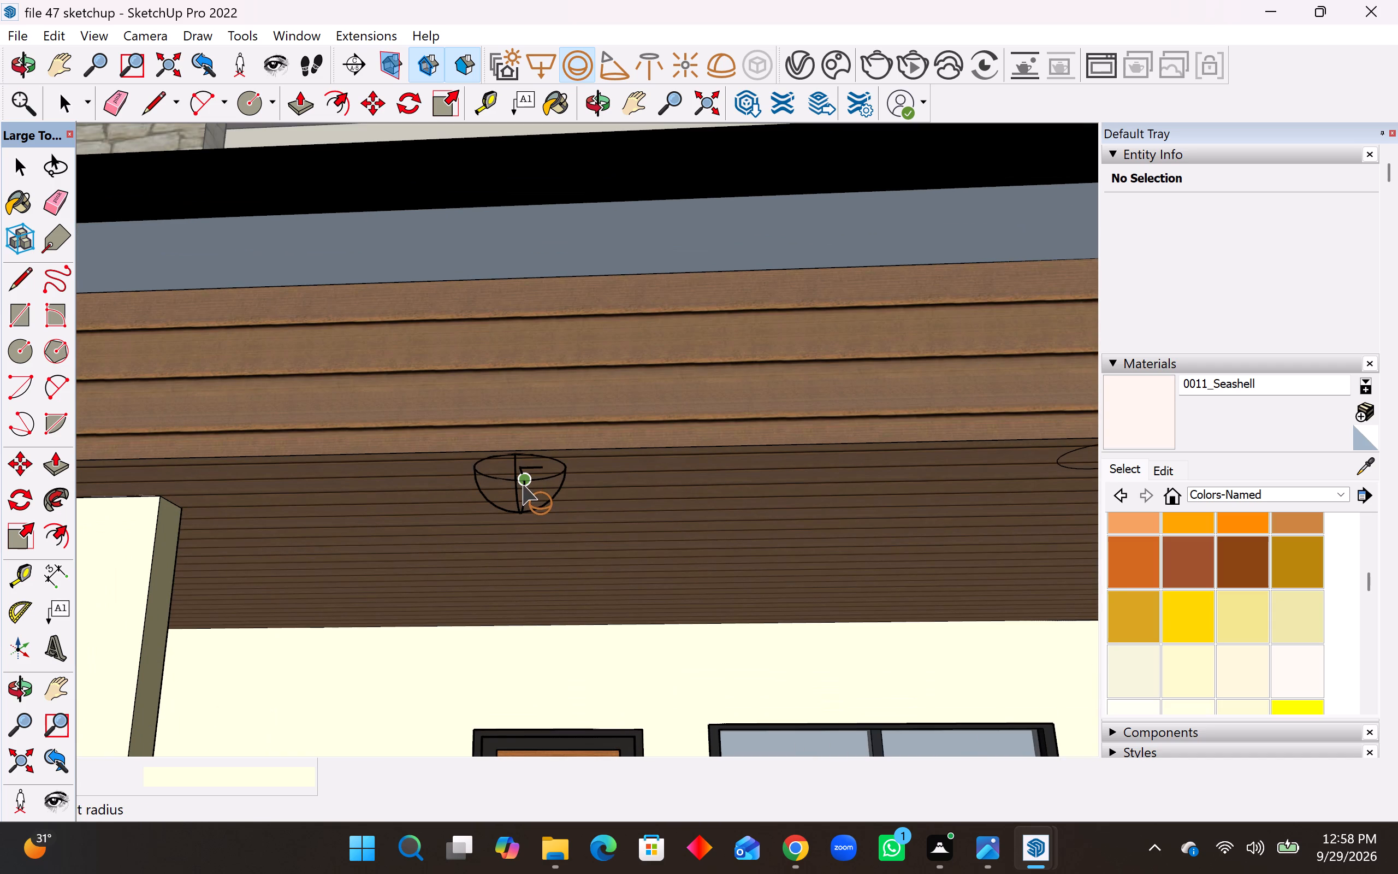
pyautogui.click(522, 485)
# Place a Sphere Light on the soffit circle second from the dark side wall, matching its radius to the circle.
pyautogui.scroll(-7, 430, 474)
pyautogui.scroll(2, 862, 516)
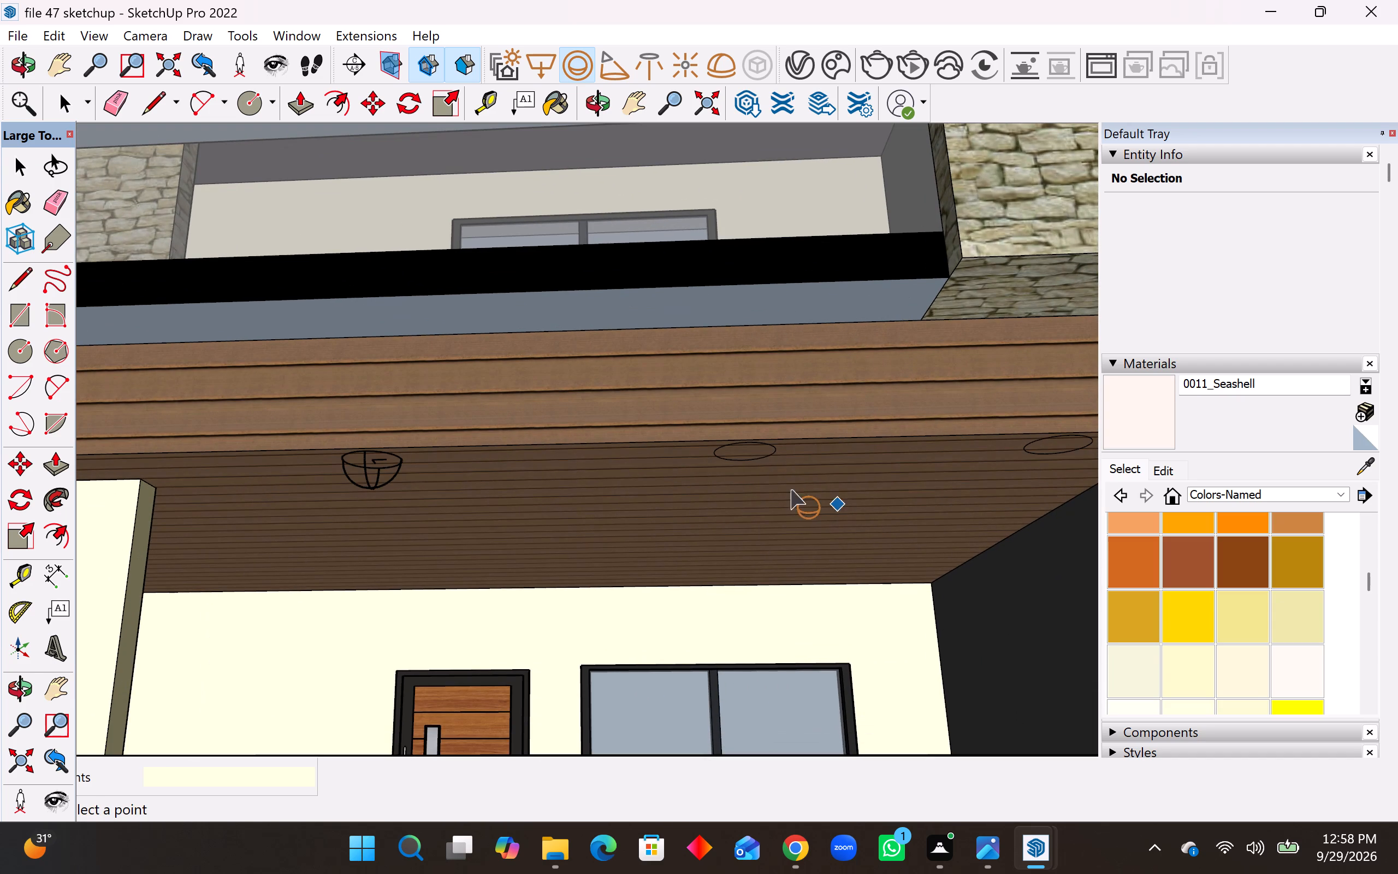
pyautogui.scroll(6, 748, 462)
pyautogui.click(748, 446)
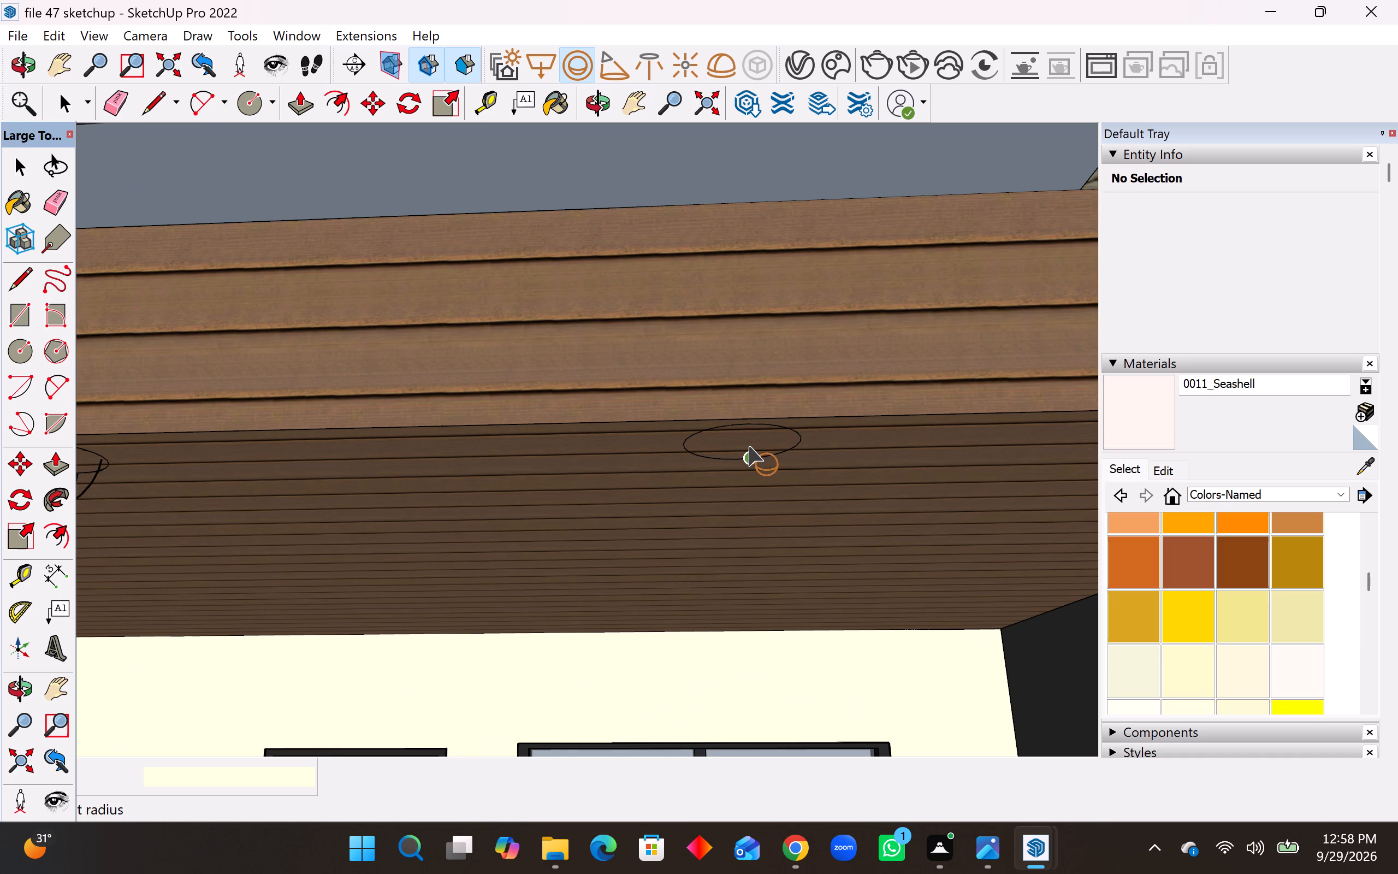
pyautogui.press('Escape')
pyautogui.click(748, 442)
pyautogui.click(754, 460)
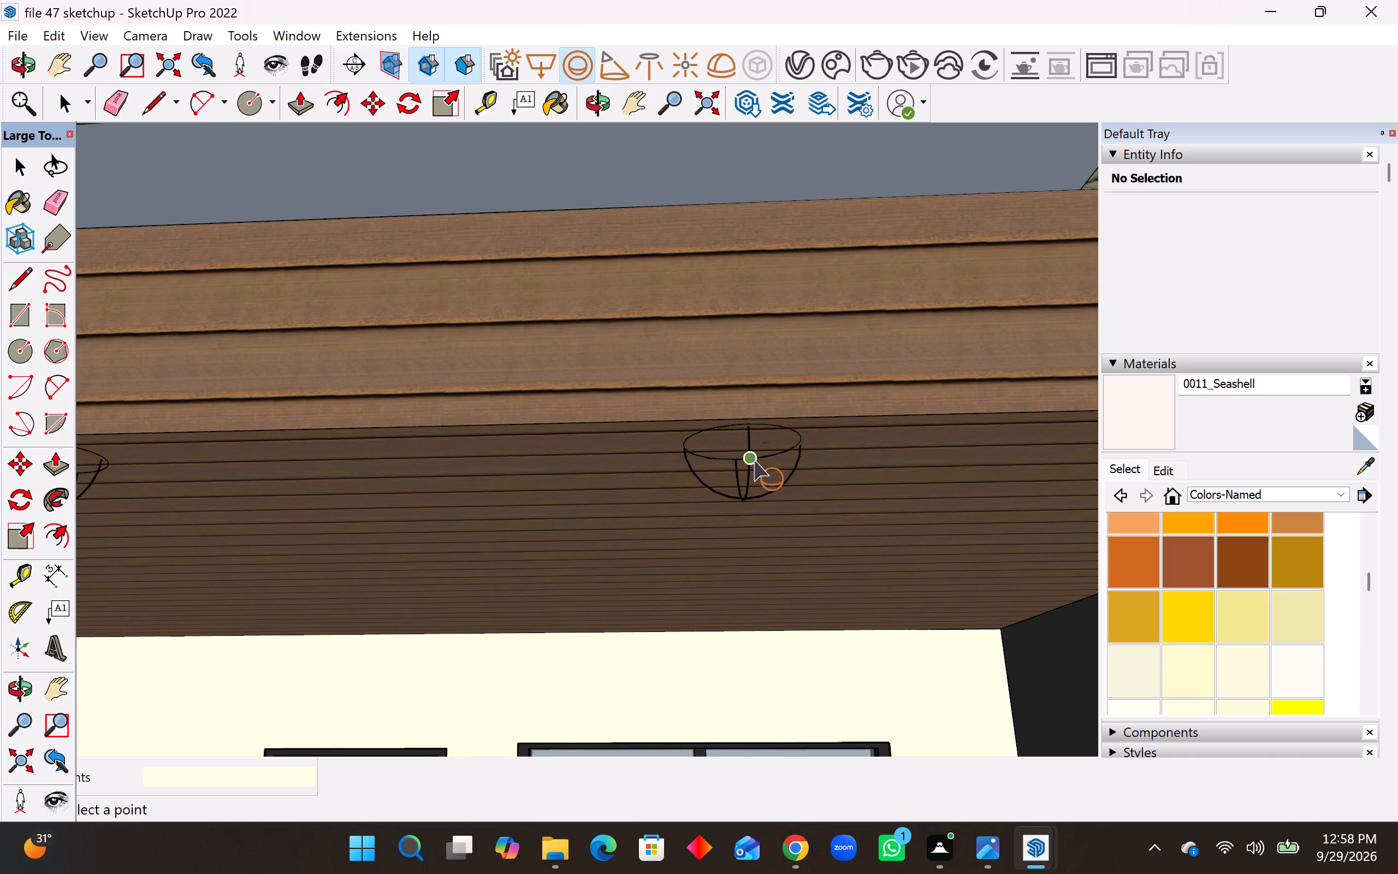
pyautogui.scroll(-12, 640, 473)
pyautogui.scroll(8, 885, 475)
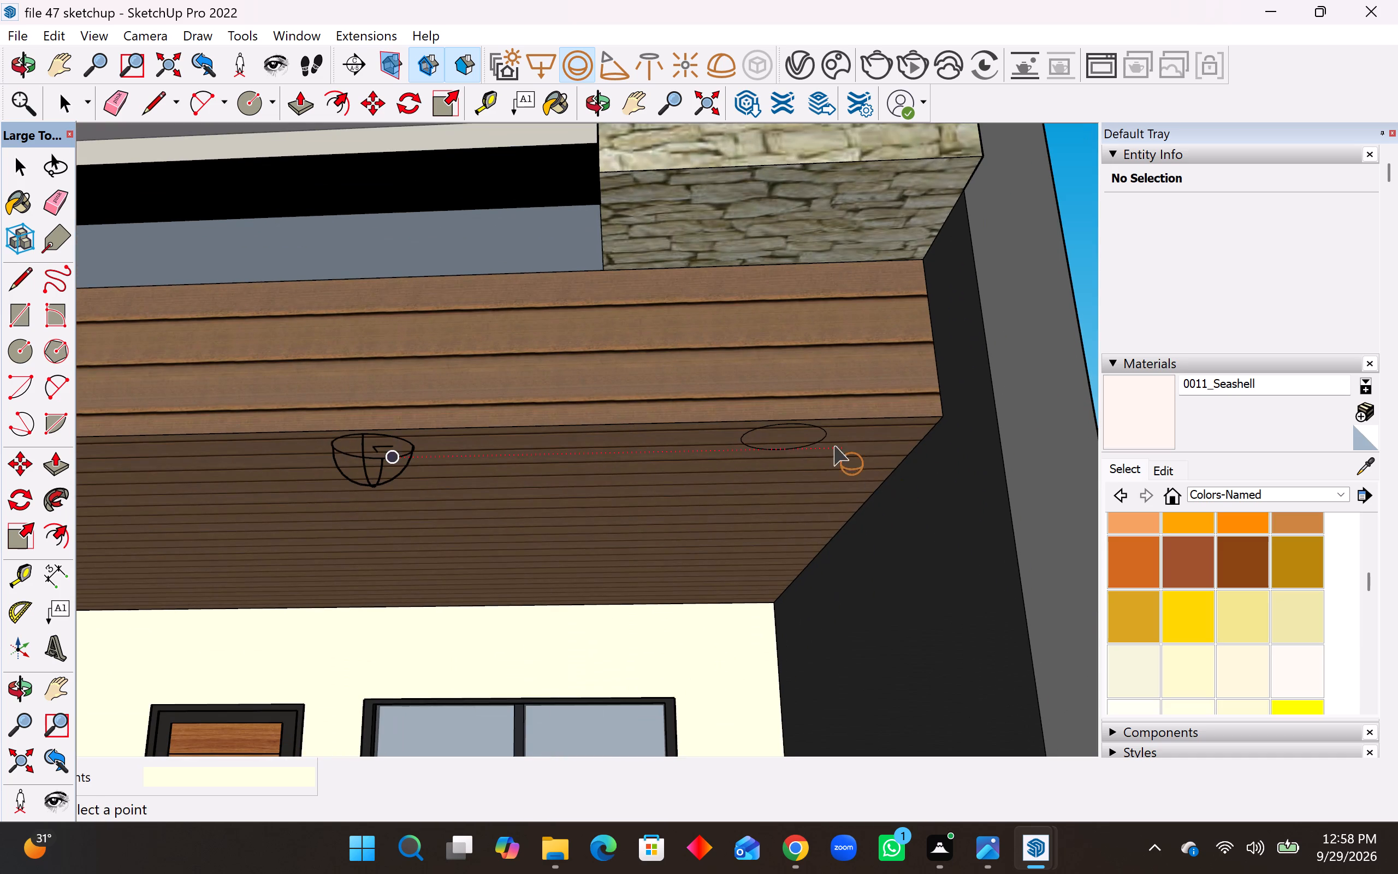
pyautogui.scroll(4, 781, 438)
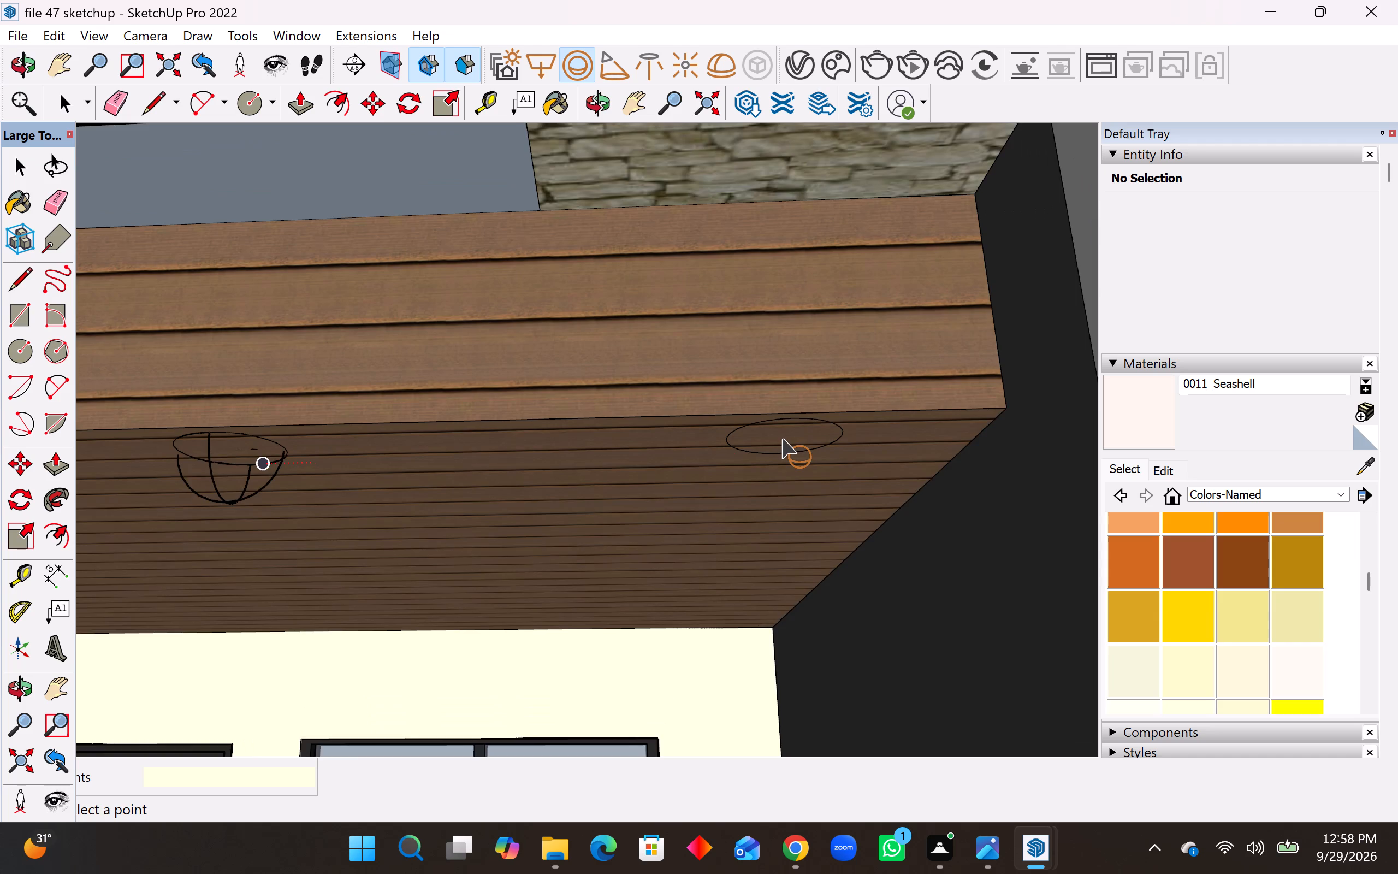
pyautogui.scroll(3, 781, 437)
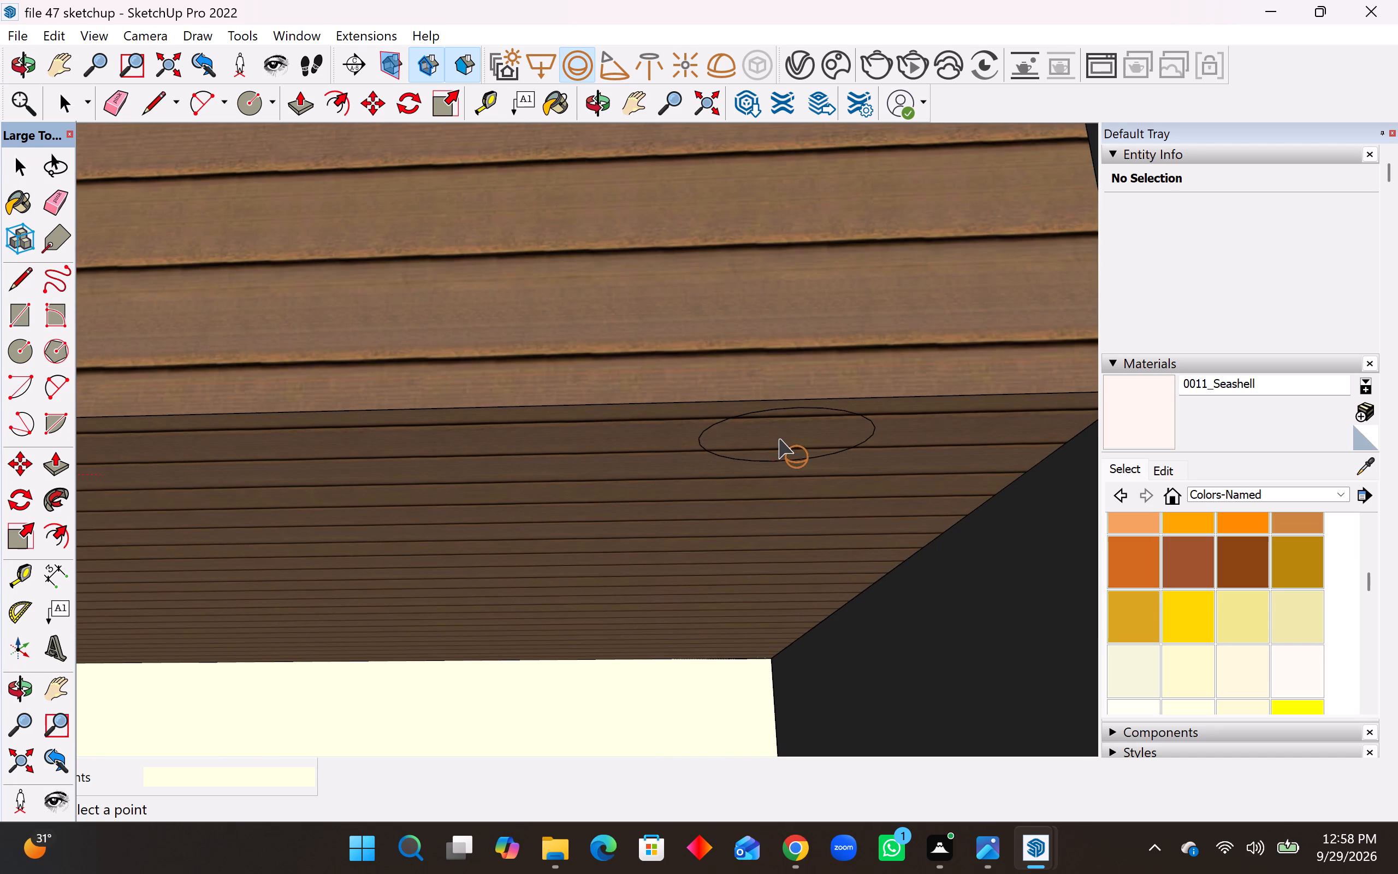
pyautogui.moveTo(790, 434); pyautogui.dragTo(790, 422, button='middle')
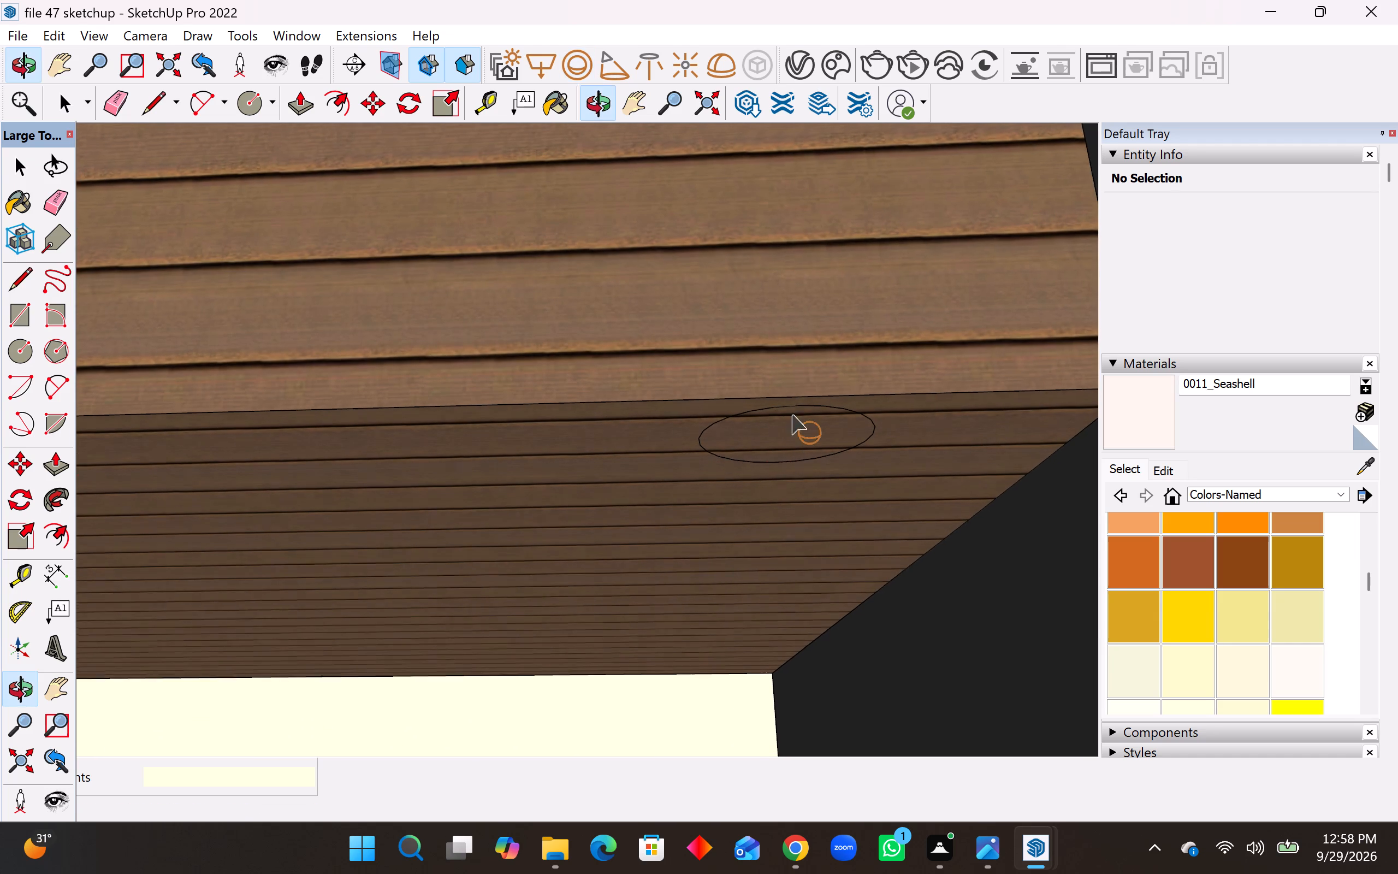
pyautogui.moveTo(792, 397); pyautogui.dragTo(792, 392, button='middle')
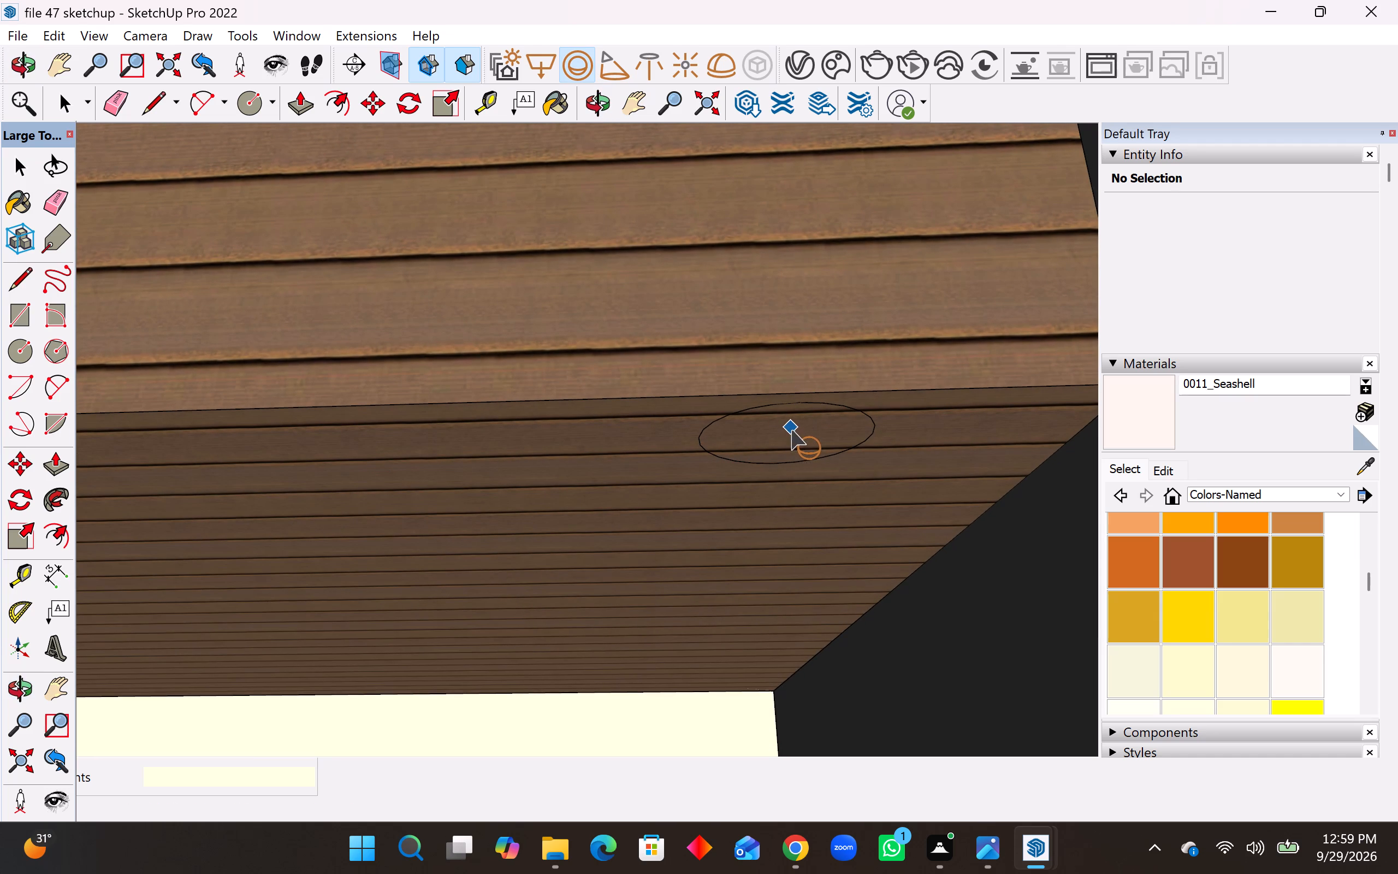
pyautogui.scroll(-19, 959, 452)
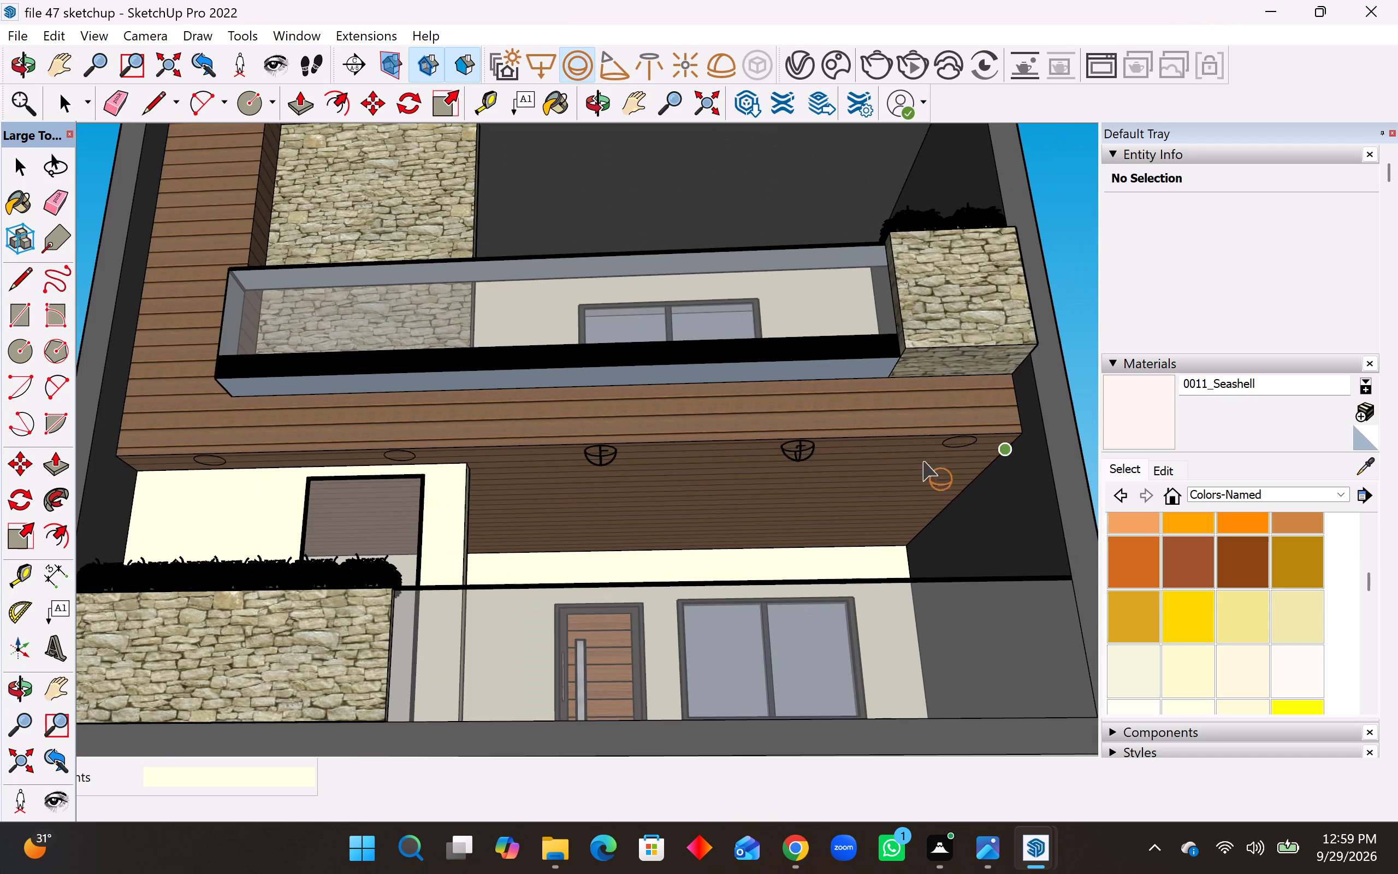
# Place a Sphere Light on the soffit circle above the window behind the planter, sized to the circle's edge.
pyautogui.scroll(8, 361, 485)
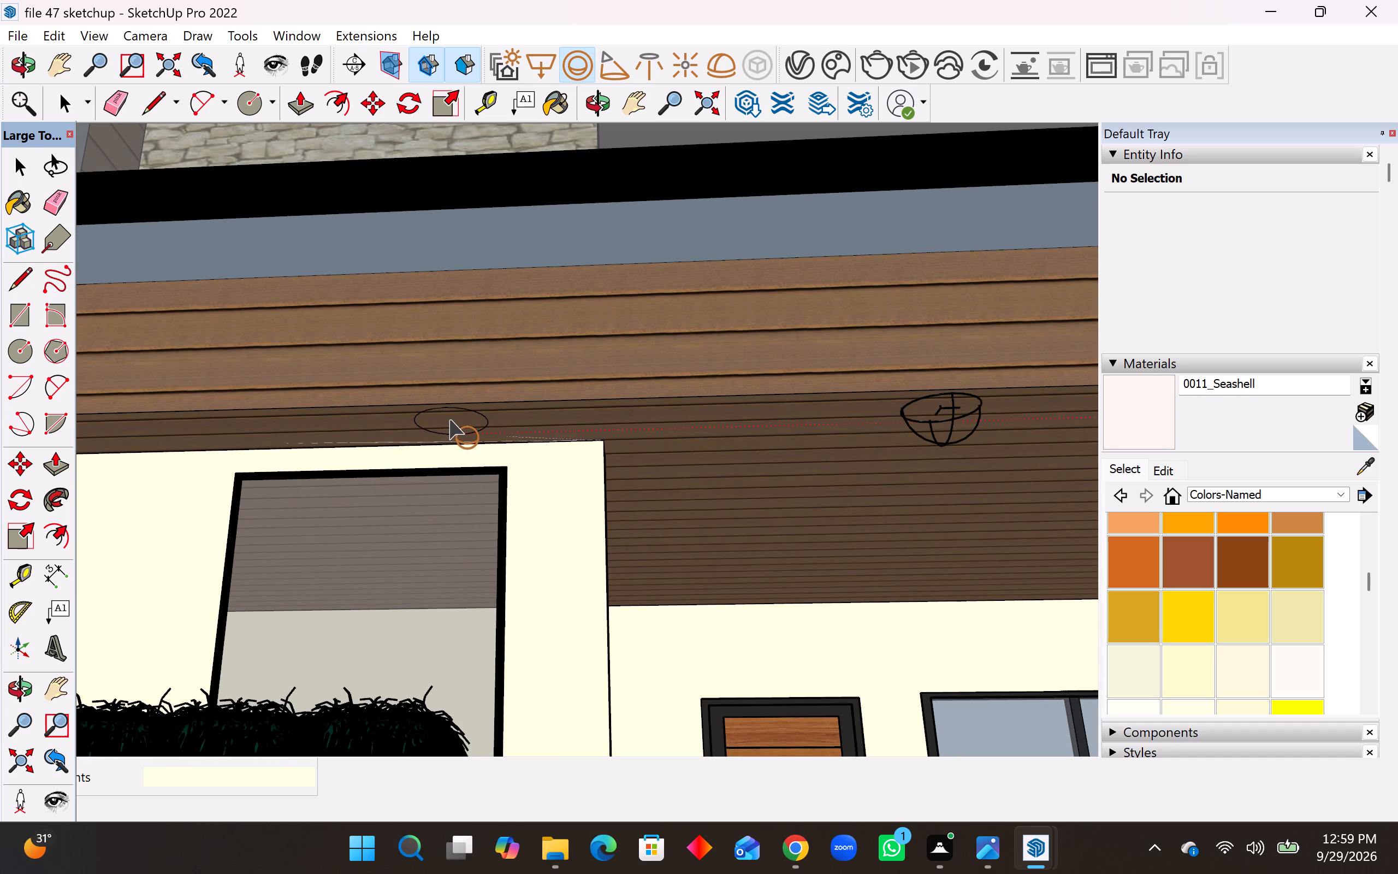
pyautogui.scroll(8, 445, 419)
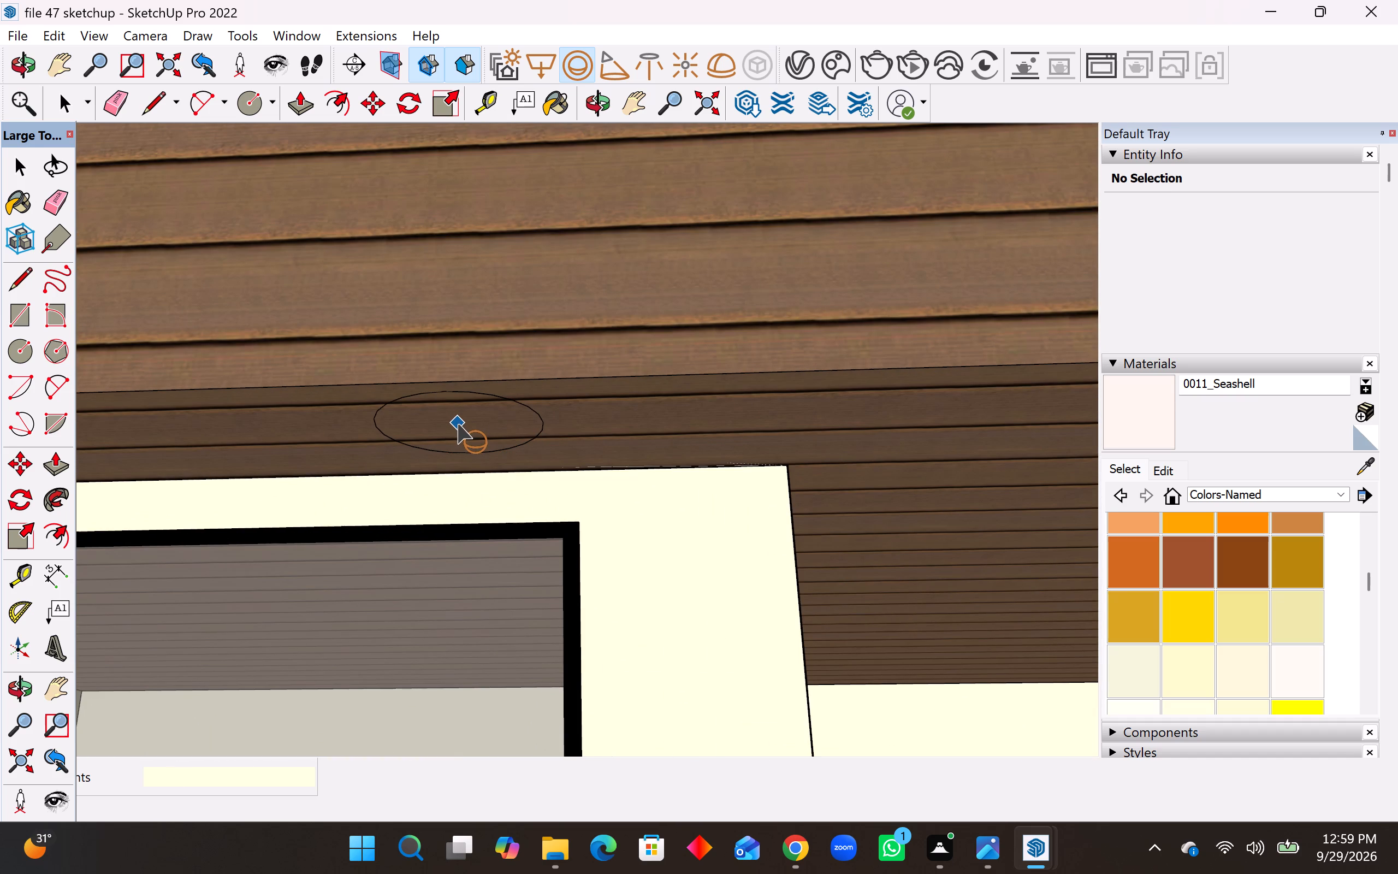
pyautogui.middleClick(458, 423)
pyautogui.middleClick(458, 423)
pyautogui.moveTo(488, 424); pyautogui.dragTo(512, 424, button='middle')
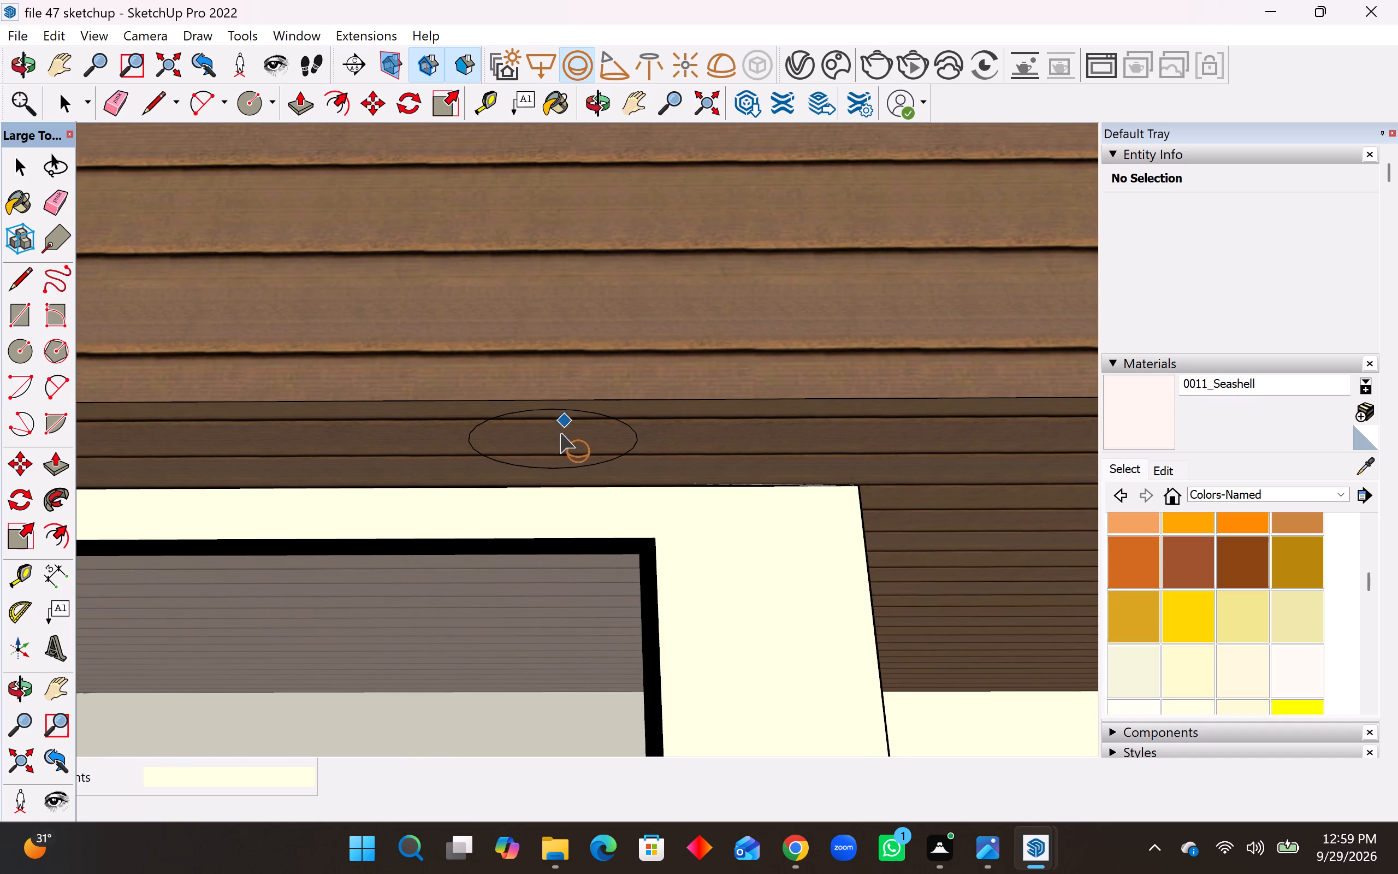
pyautogui.scroll(-13, 644, 440)
pyautogui.scroll(3, 615, 464)
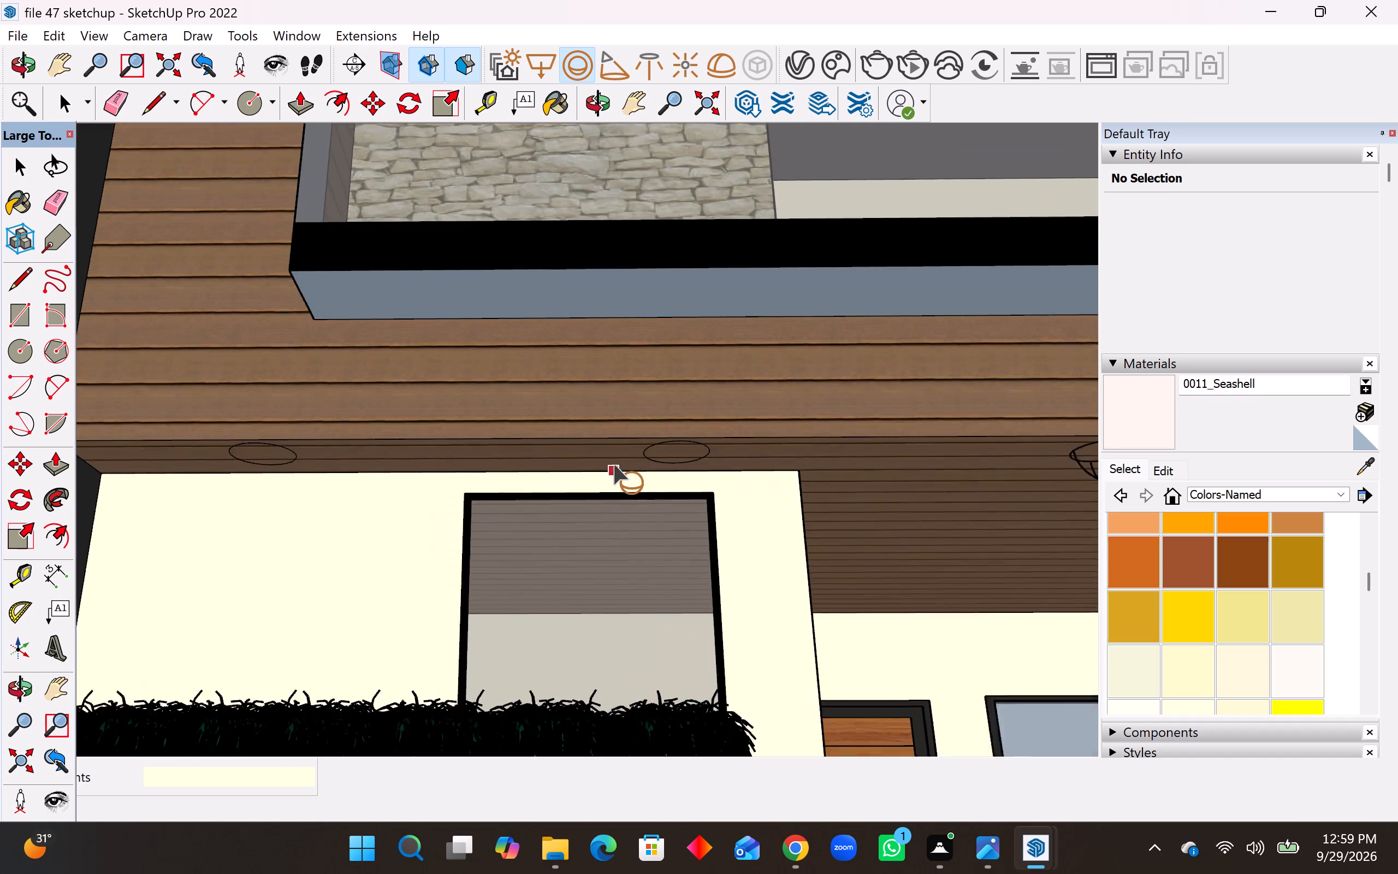
pyautogui.scroll(10, 613, 464)
pyautogui.moveTo(719, 439); pyautogui.dragTo(718, 396, button='middle')
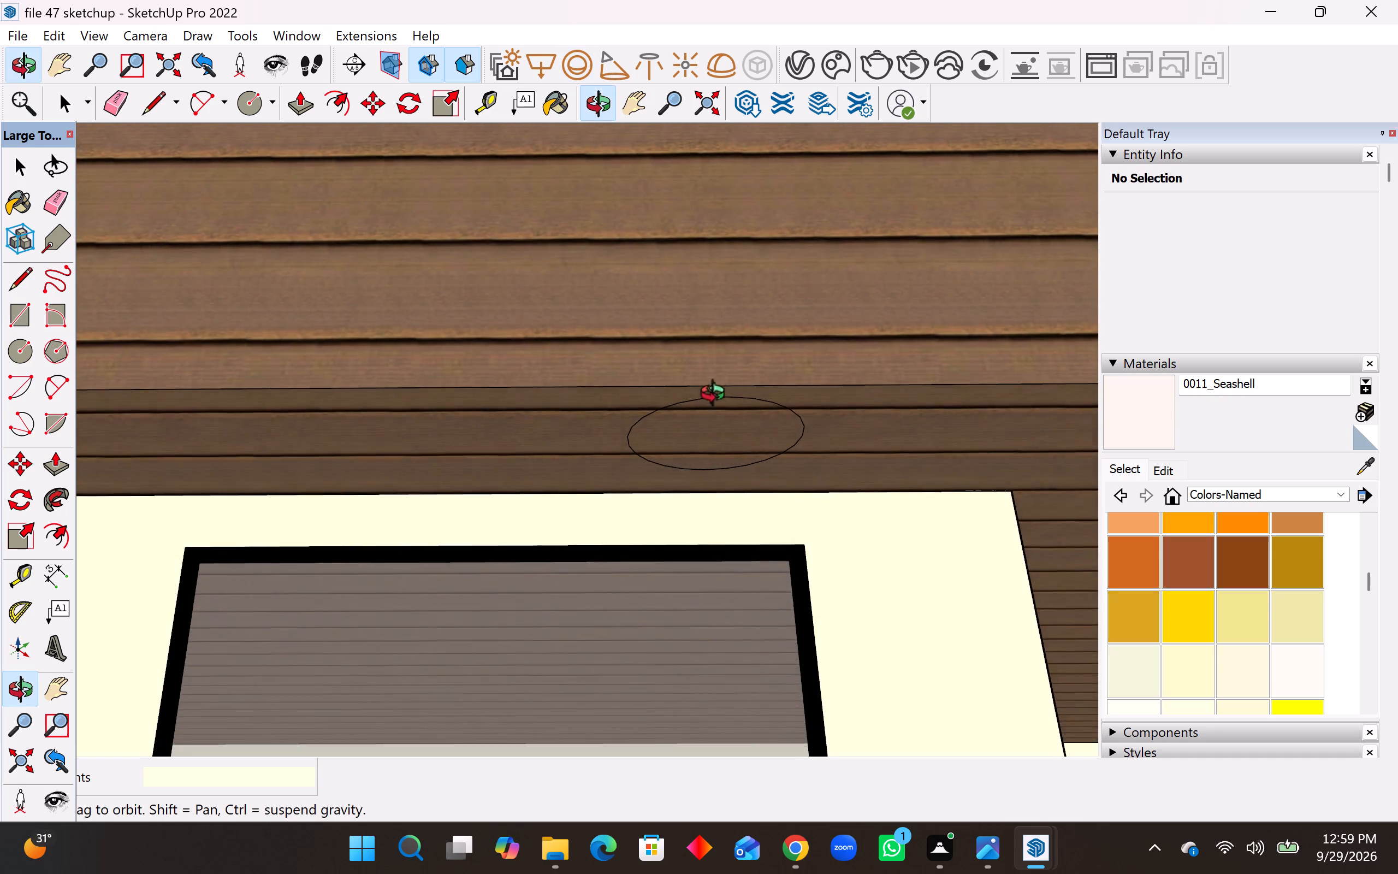
pyautogui.moveTo(718, 396); pyautogui.dragTo(715, 367, button='middle')
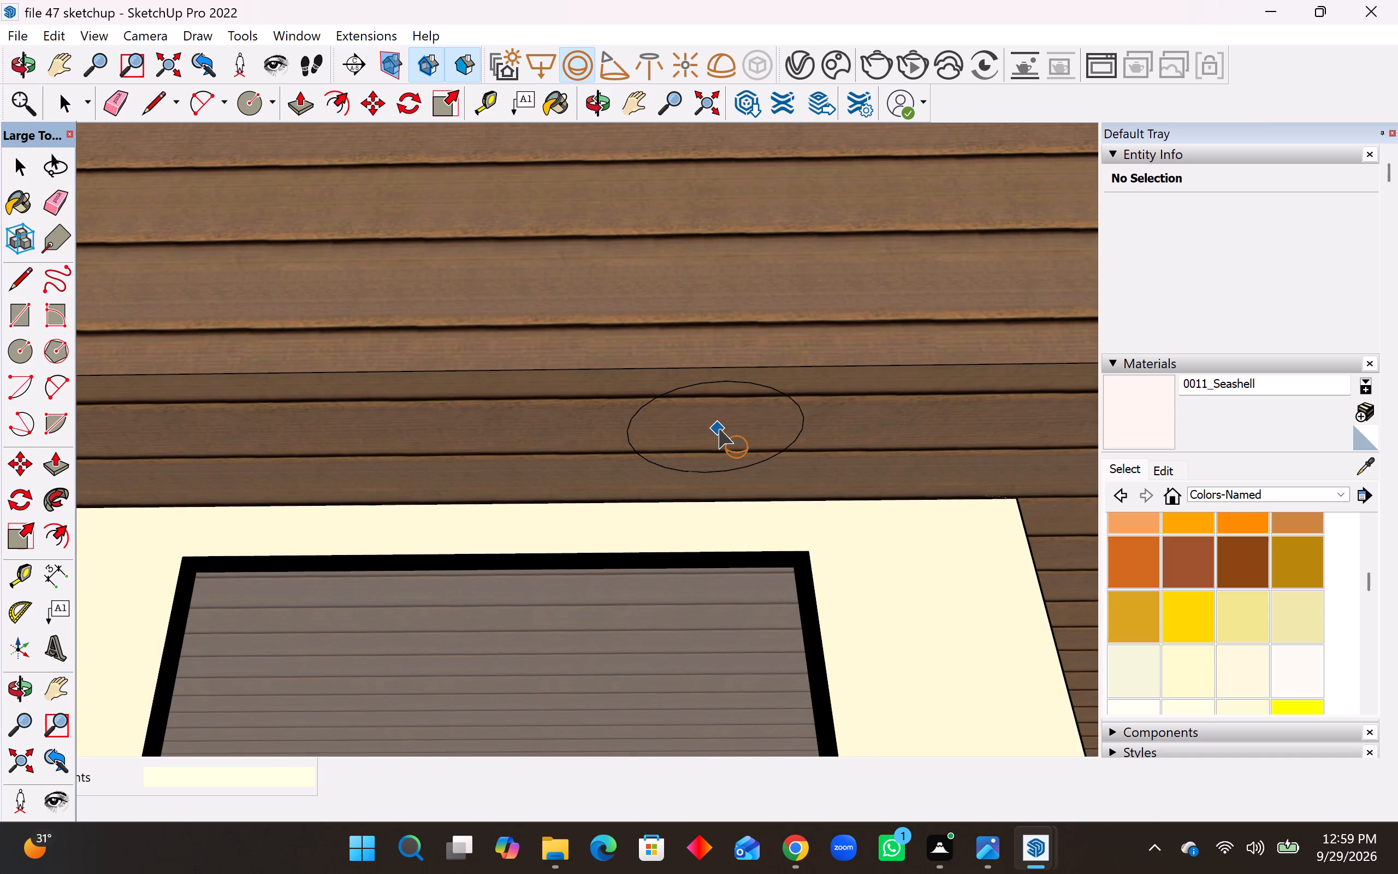
pyautogui.click(718, 428)
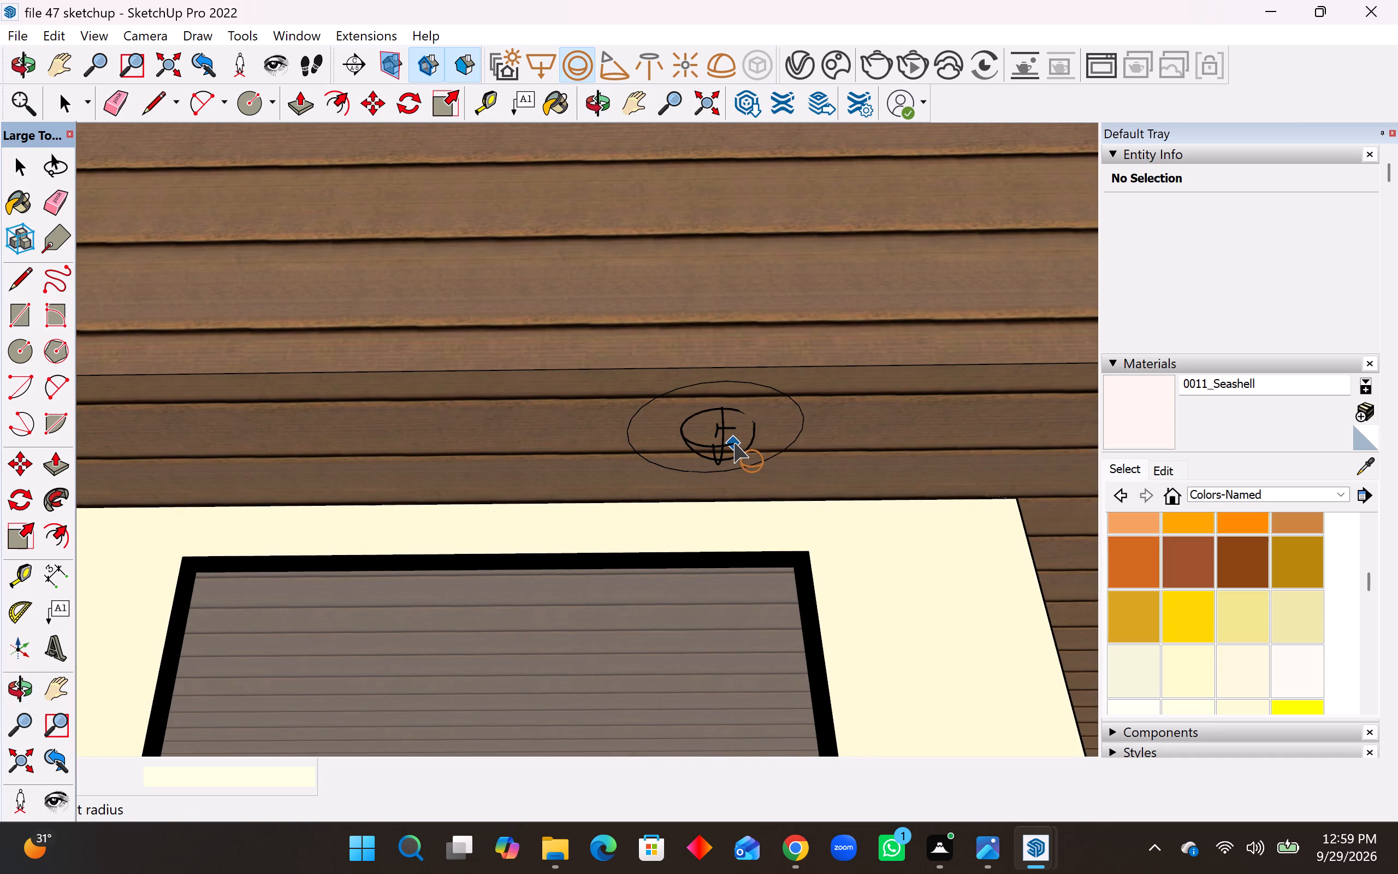
pyautogui.scroll(-3, 699, 448)
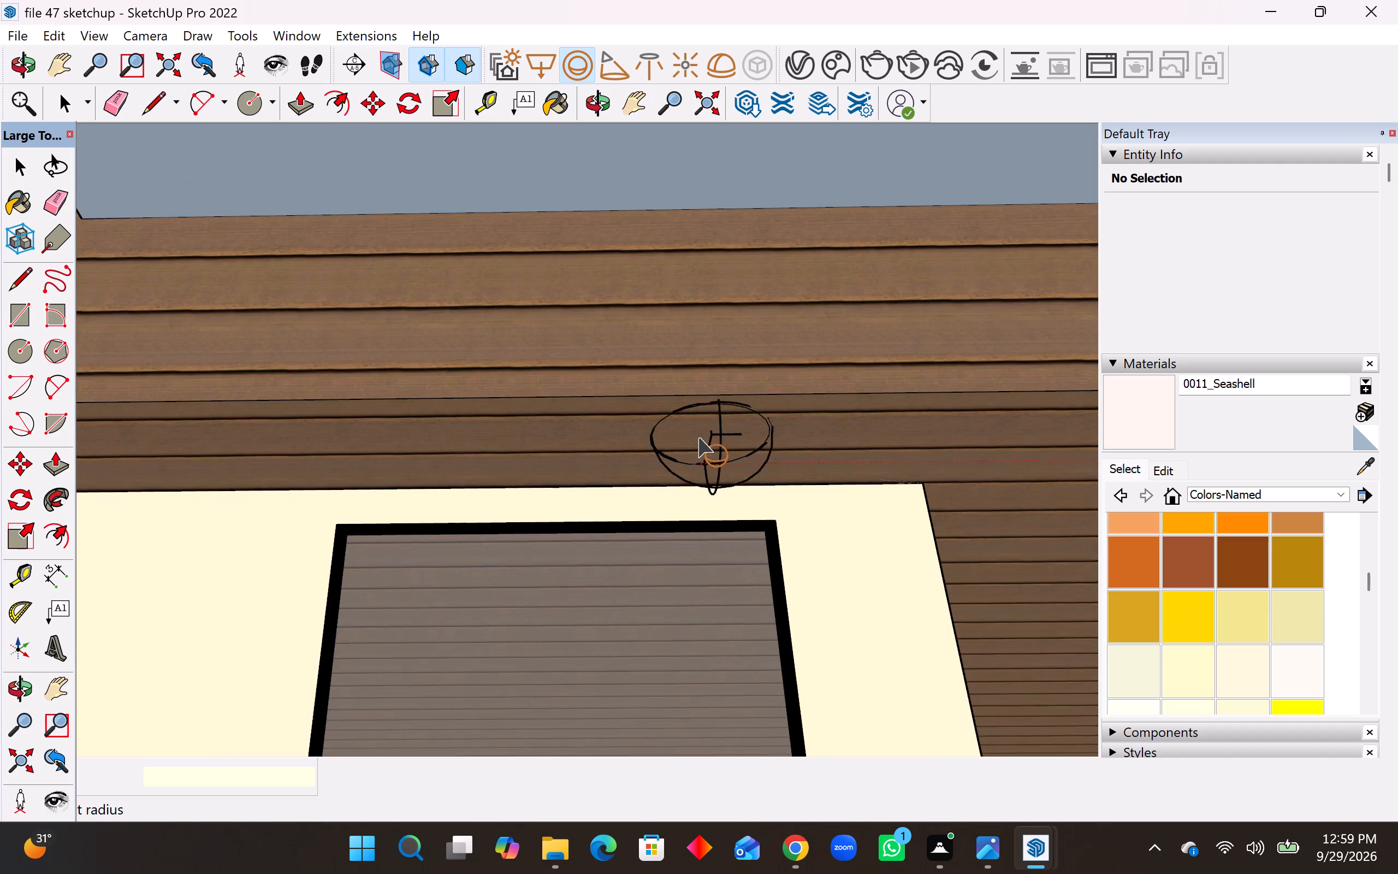
pyautogui.scroll(-10, 698, 437)
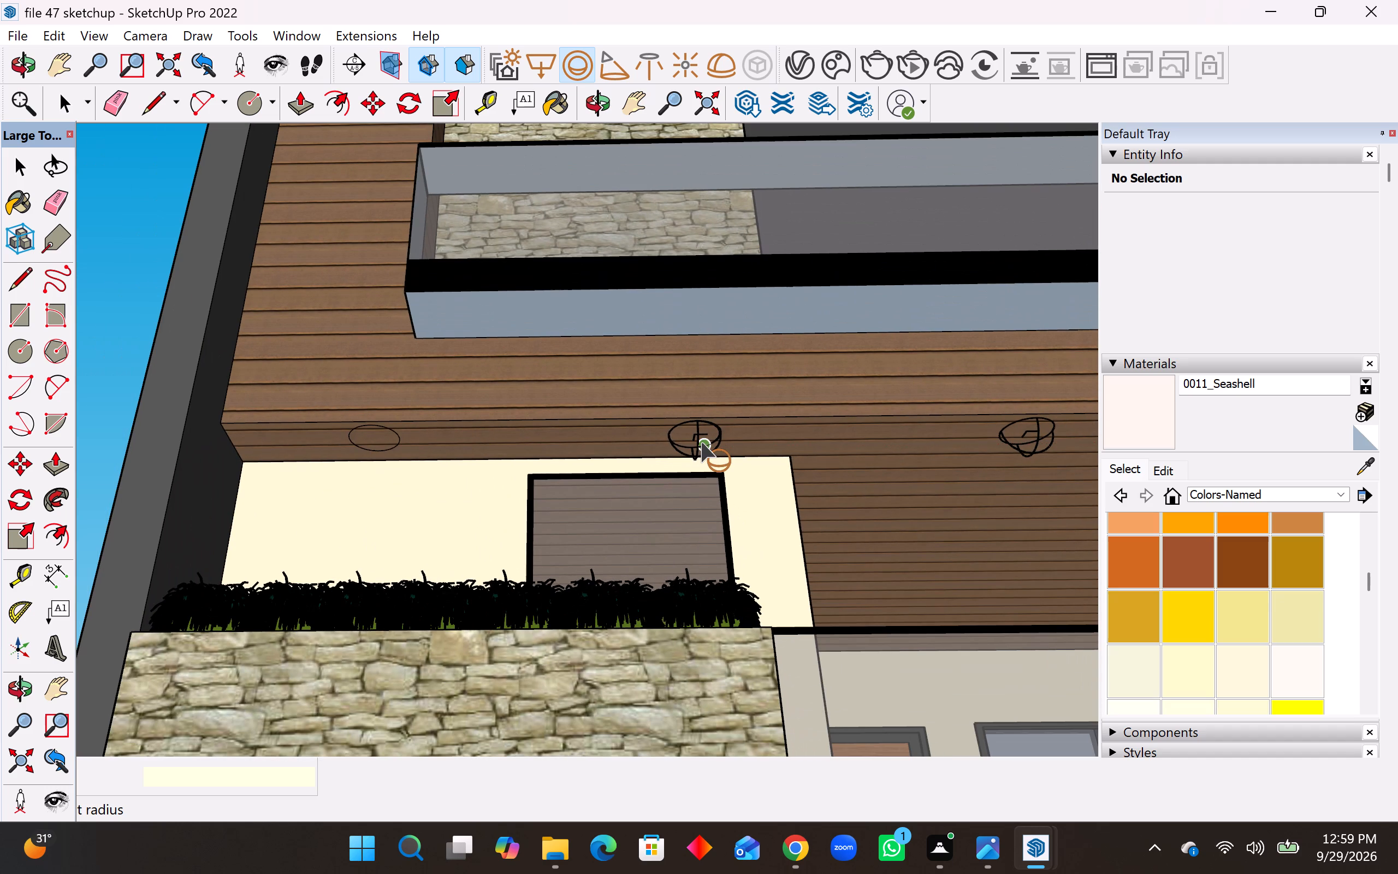
pyautogui.click(701, 442)
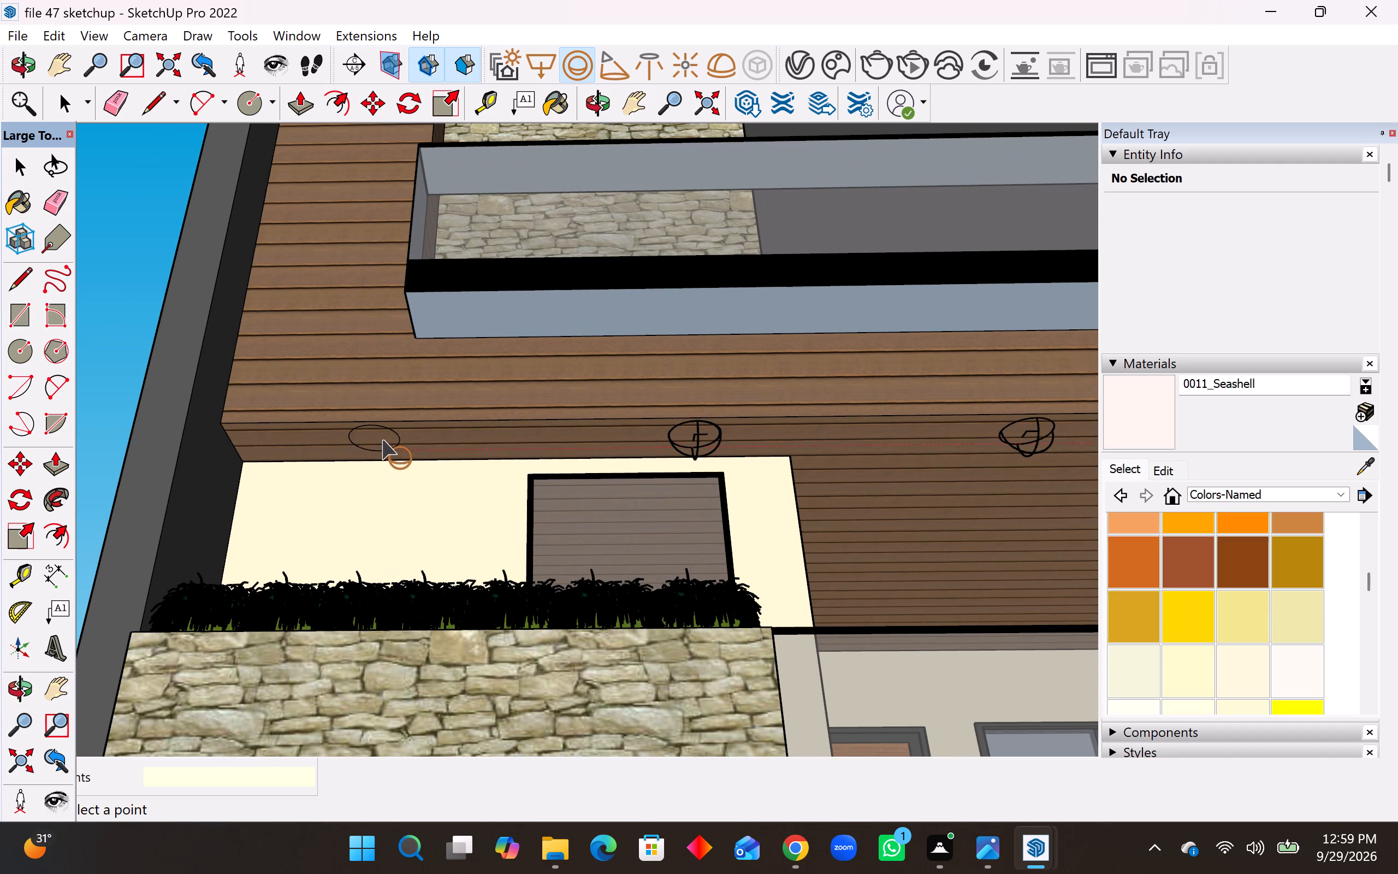
# Place a Sphere Light on the outermost soffit circle above the stone planter, sized to the circle's edge.
pyautogui.scroll(7, 382, 439)
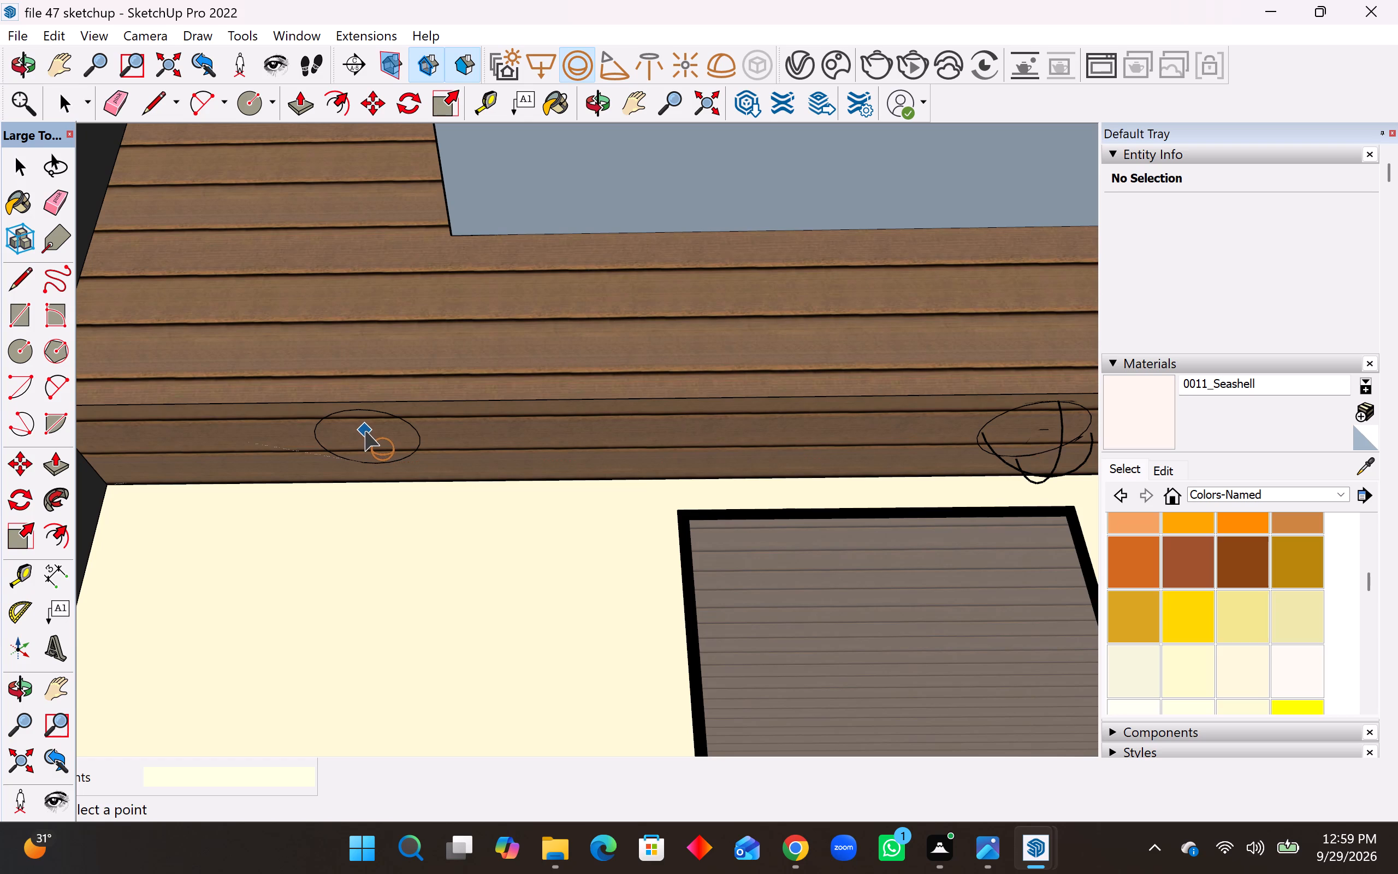
pyautogui.scroll(4, 366, 435)
pyautogui.click(368, 436)
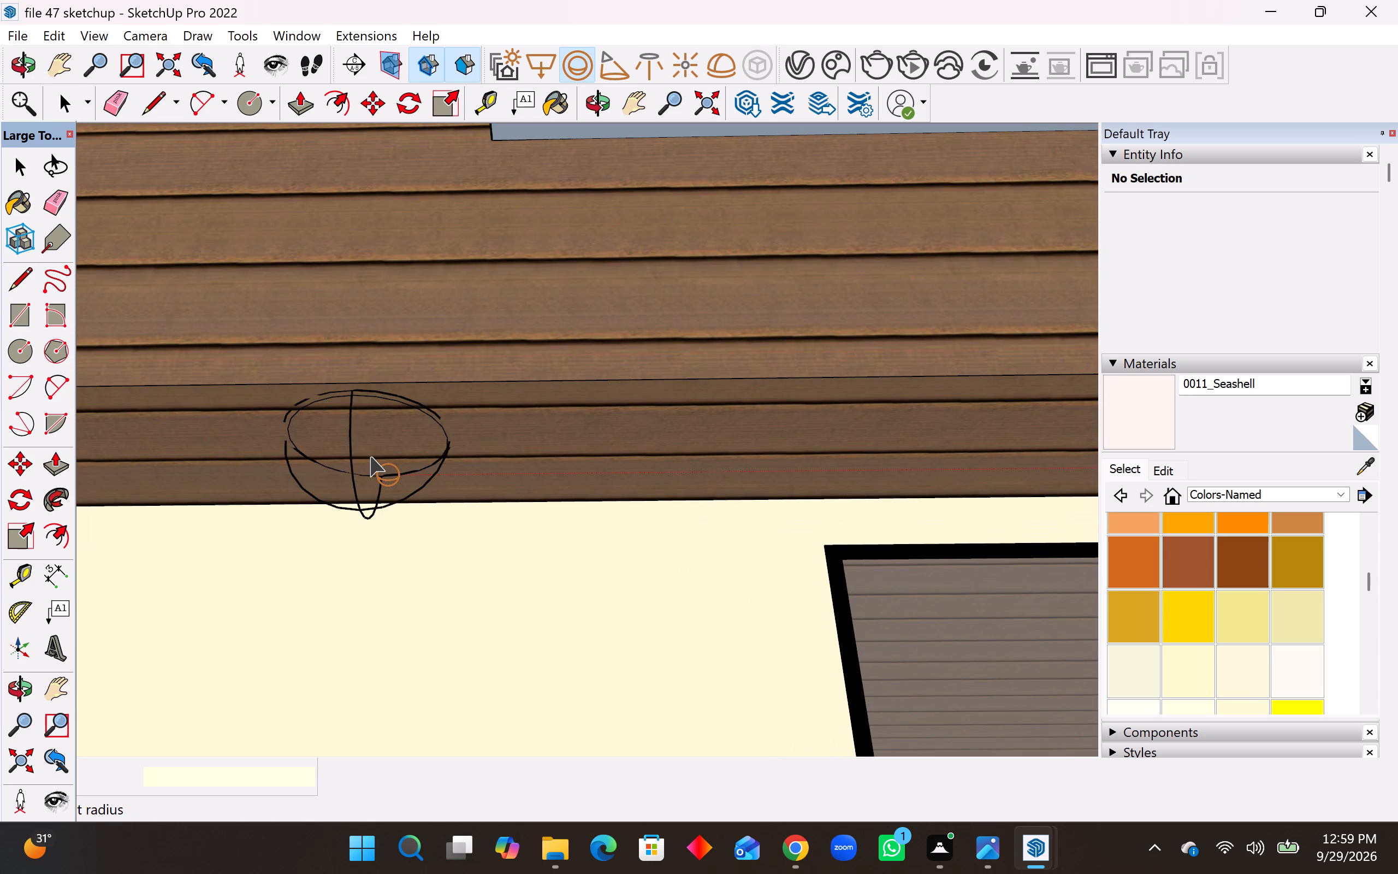
pyautogui.click(370, 457)
# Place a Sphere Light on the last empty soffit circle, beside the dark side wall, sized to the circle's edge.
pyautogui.scroll(-19, 346, 456)
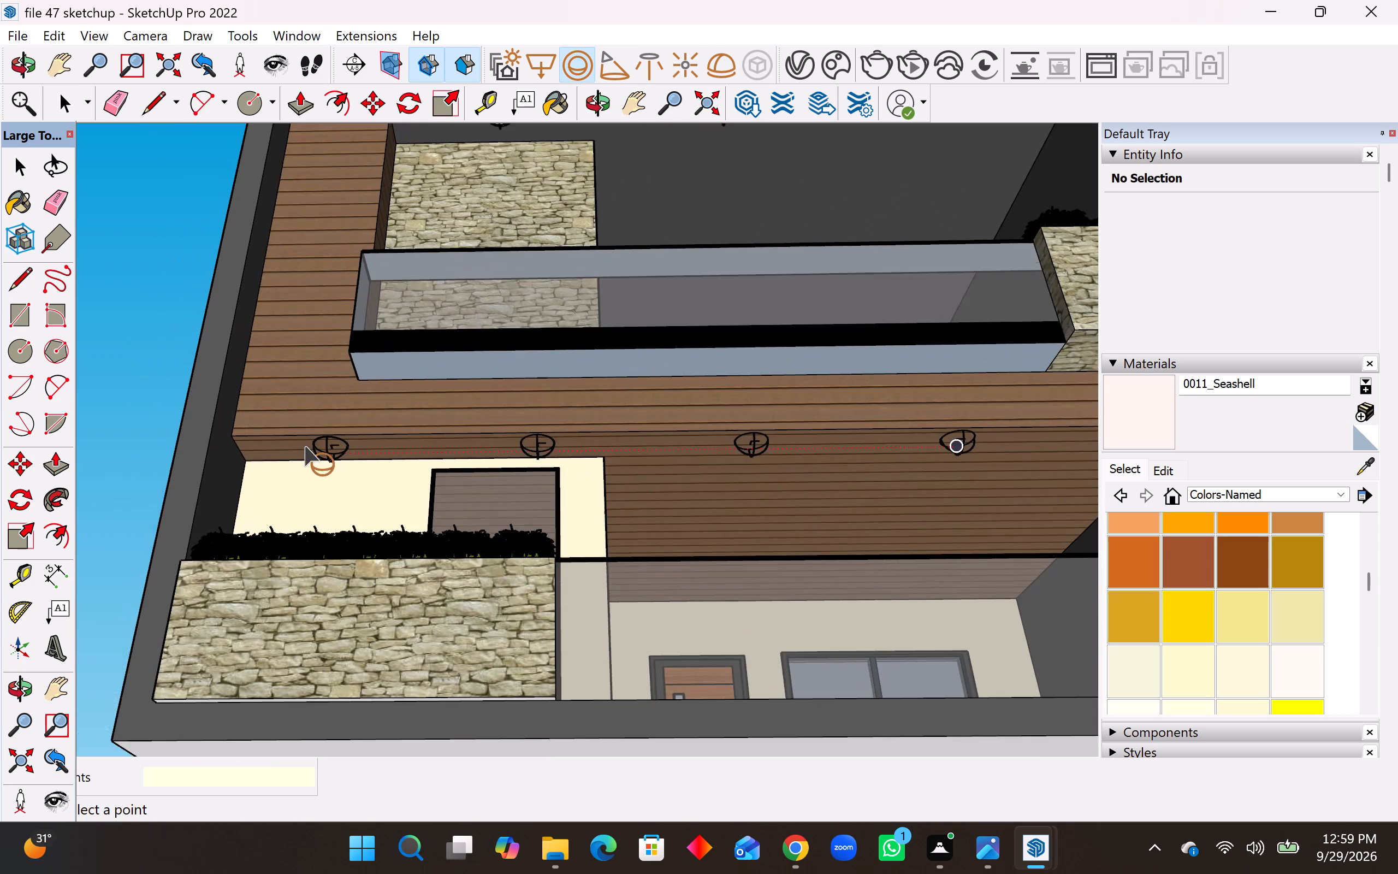
pyautogui.scroll(-6, 304, 446)
pyautogui.scroll(11, 942, 462)
pyautogui.scroll(3, 905, 420)
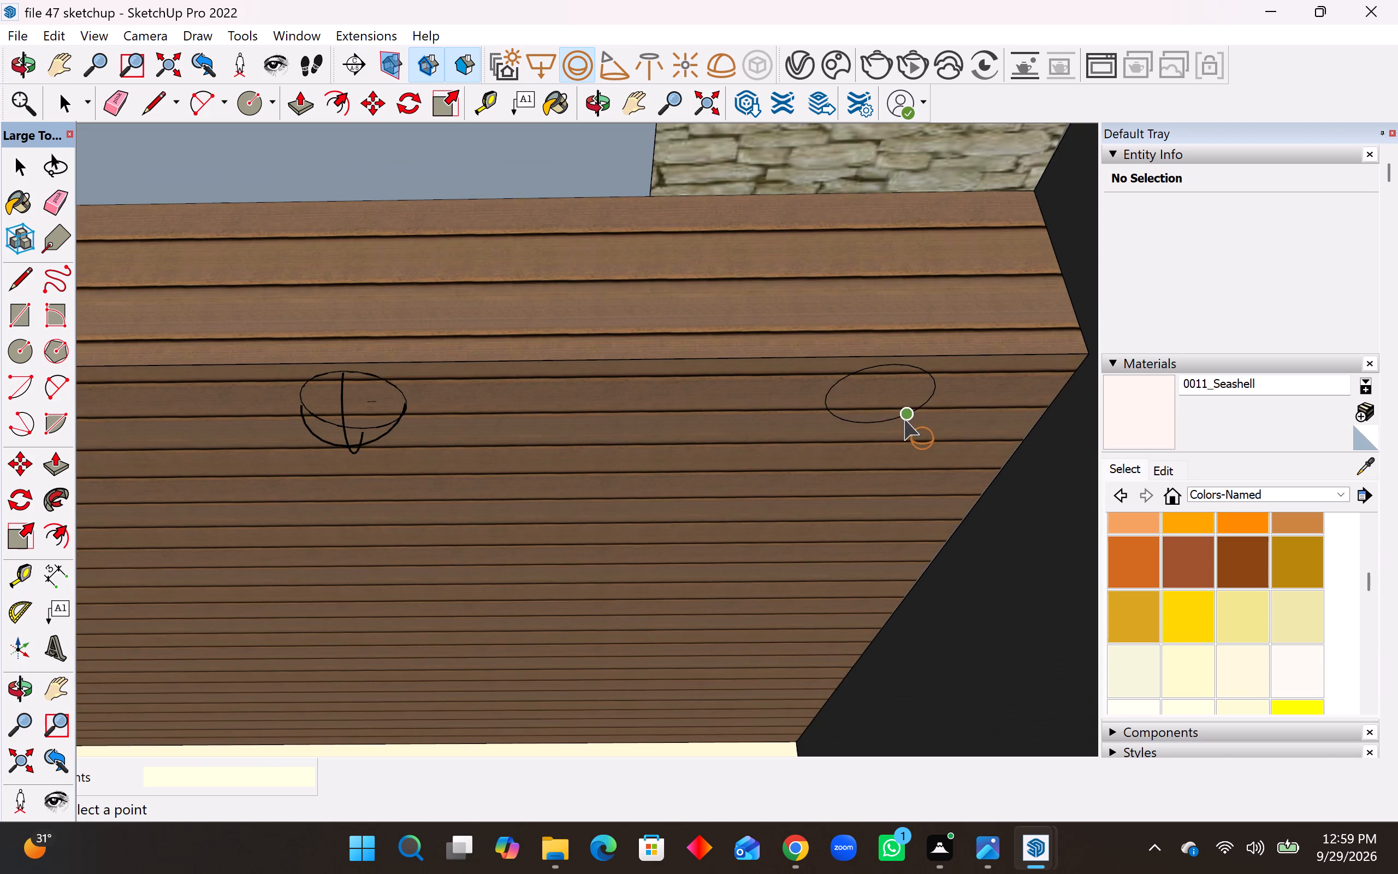
pyautogui.click(880, 394)
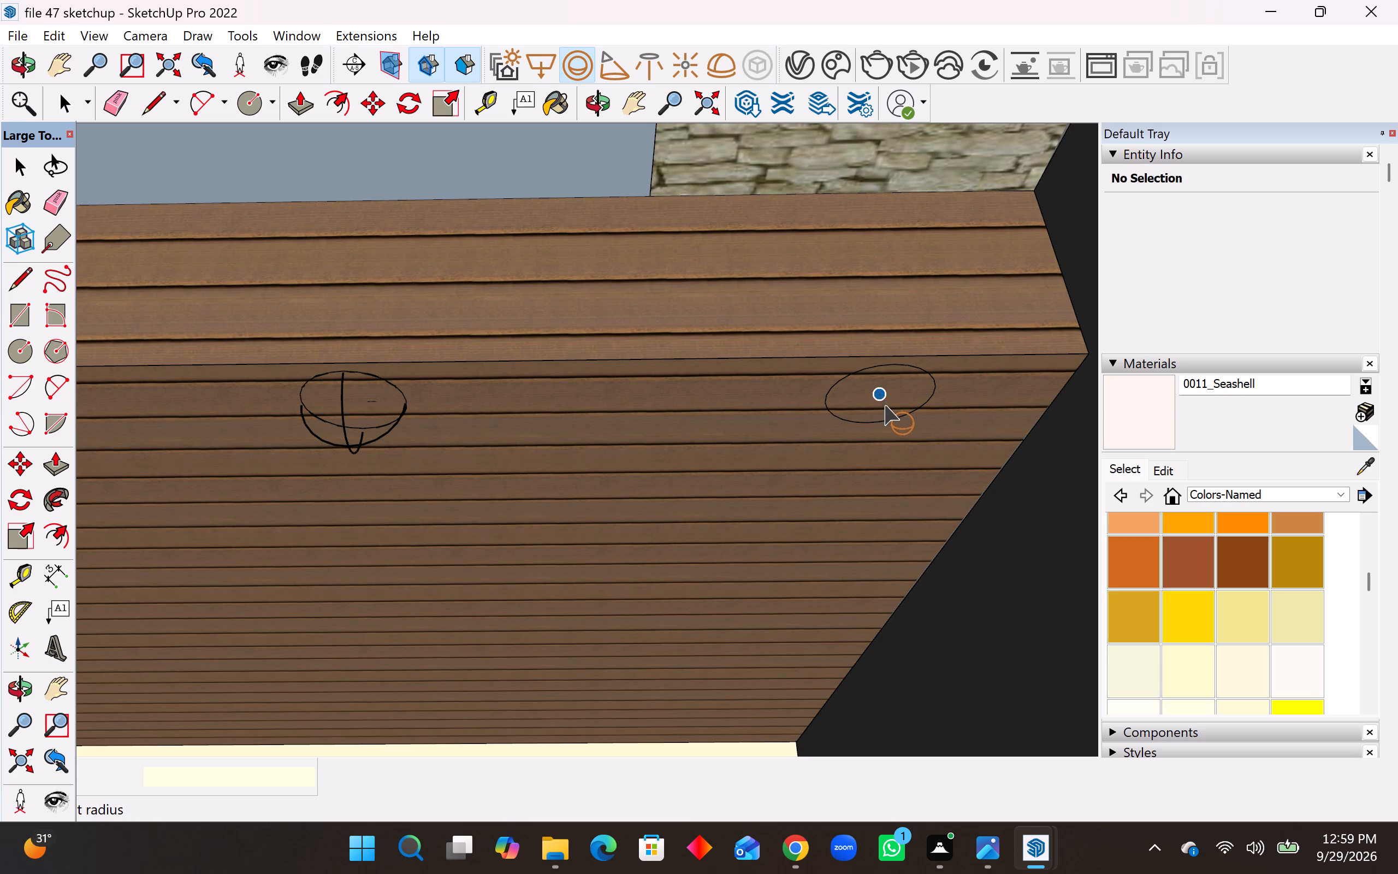
pyautogui.click(886, 414)
pyautogui.scroll(-9, 967, 457)
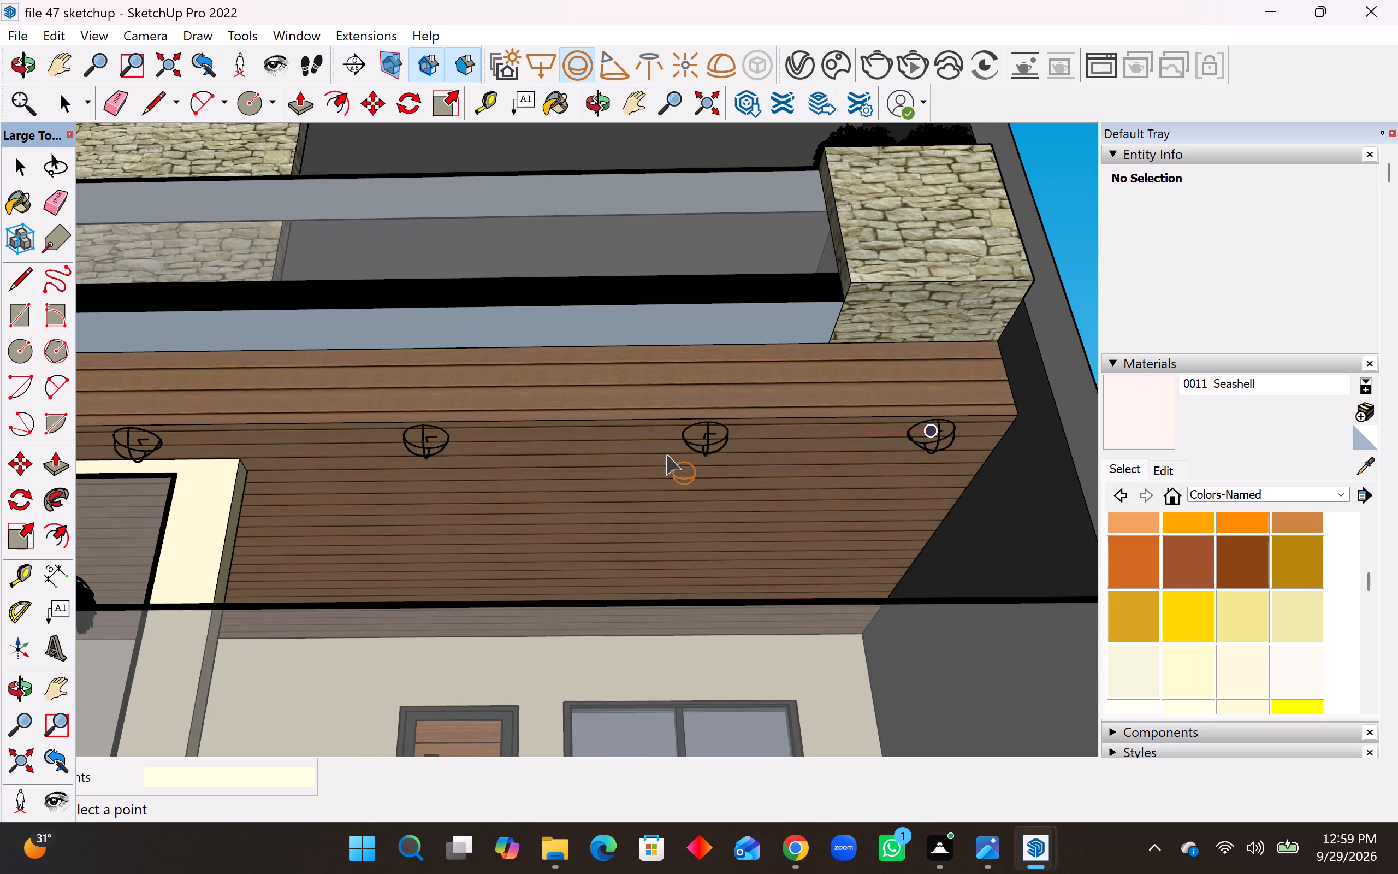
# Paint the underside of the lower balcony slab above the gate with Cladding Siding Tan from the Brick, Cladding and Siding materials.
pyautogui.scroll(-4, 894, 417)
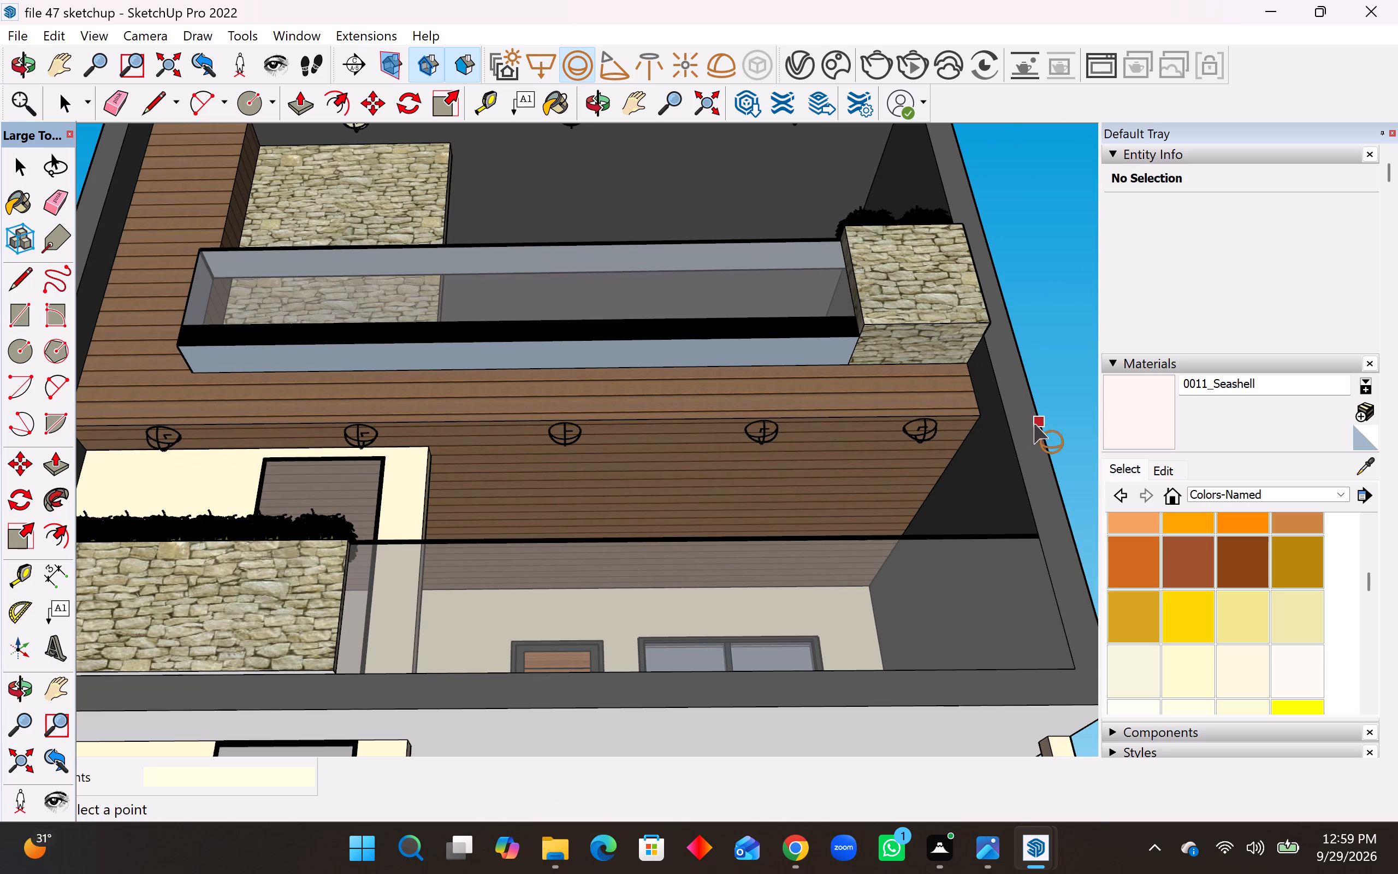
pyautogui.press('space')
pyautogui.scroll(-8, 848, 464)
pyautogui.moveTo(880, 434); pyautogui.dragTo(870, 479, button='middle')
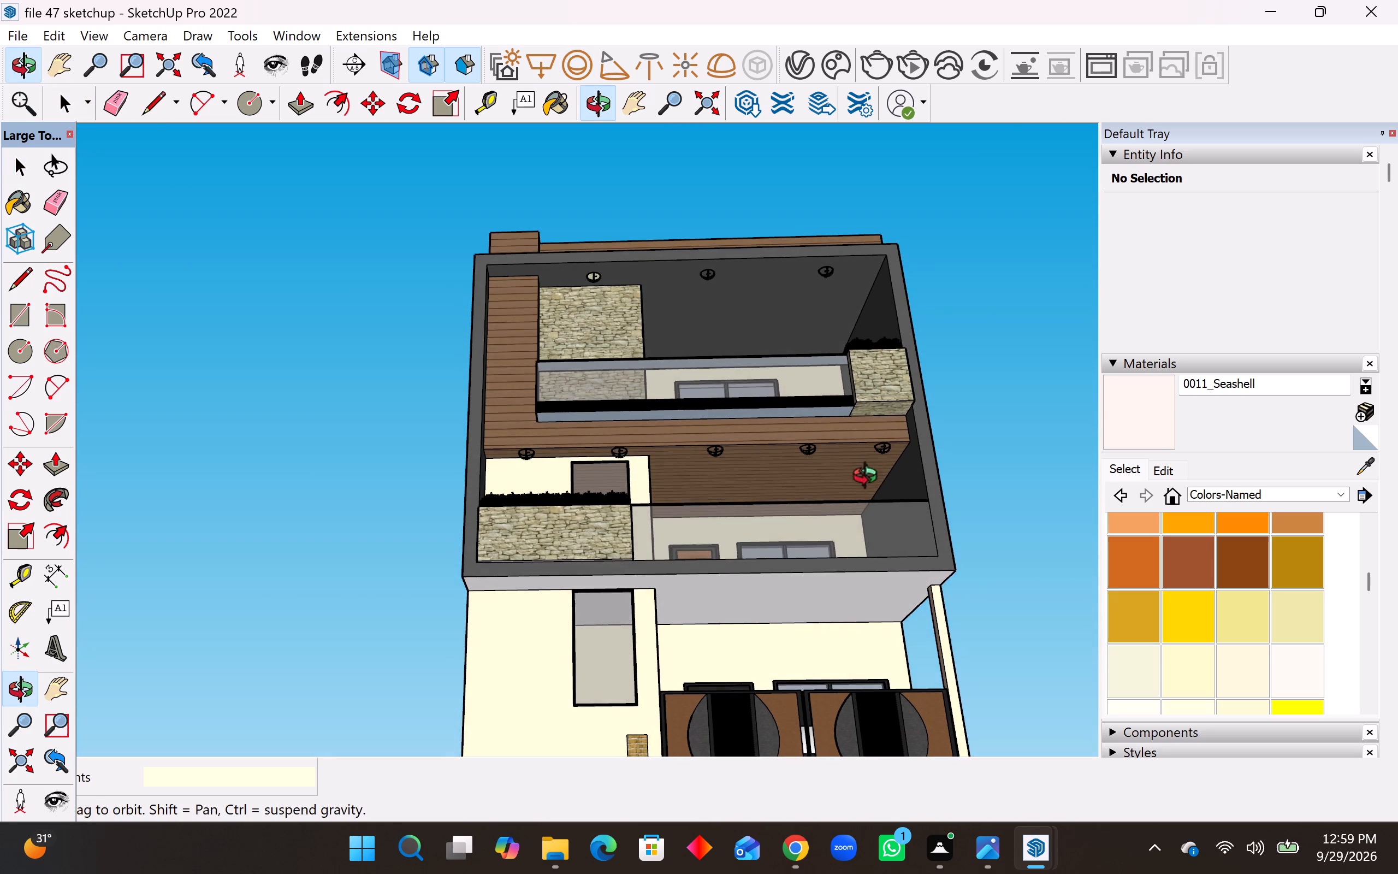
pyautogui.moveTo(870, 479); pyautogui.dragTo(868, 492, button='middle')
pyautogui.scroll(-6, 799, 390)
pyautogui.scroll(4, 878, 653)
pyautogui.scroll(-4, 920, 671)
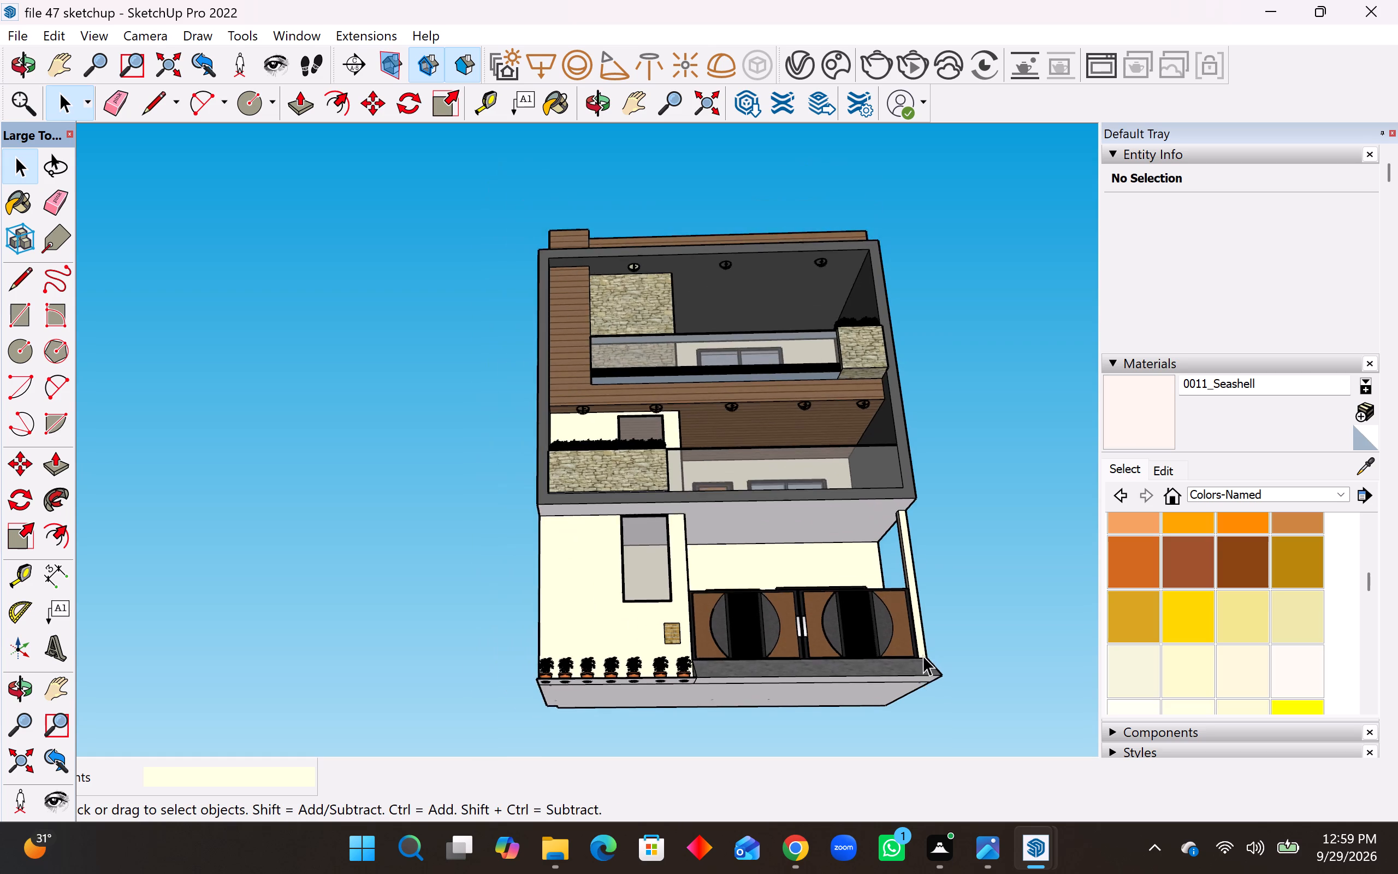
pyautogui.moveTo(886, 427); pyautogui.dragTo(889, 525, button='middle')
pyautogui.scroll(3, 976, 417)
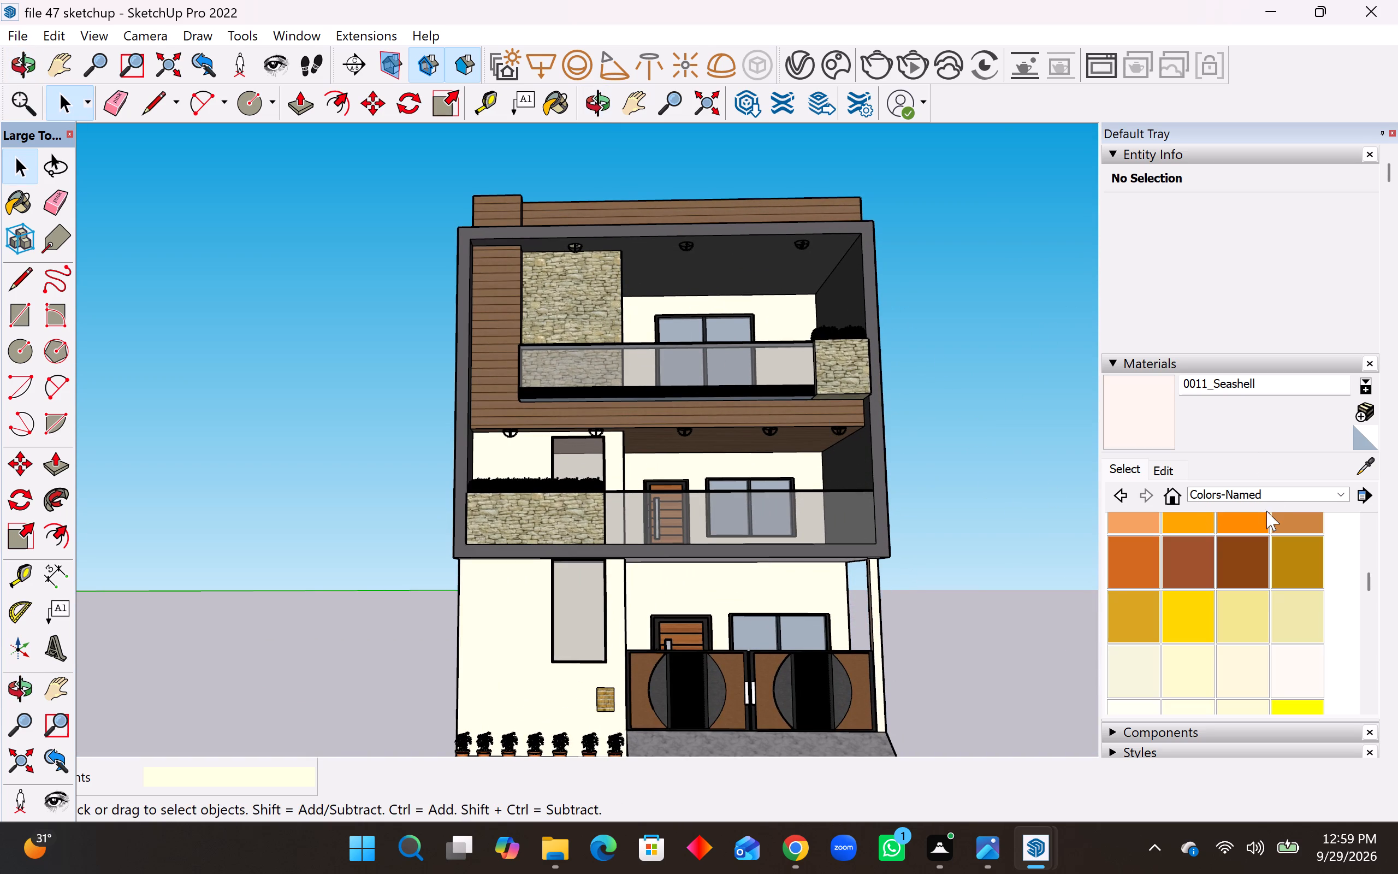
pyautogui.moveTo(724, 535); pyautogui.dragTo(748, 391, button='middle')
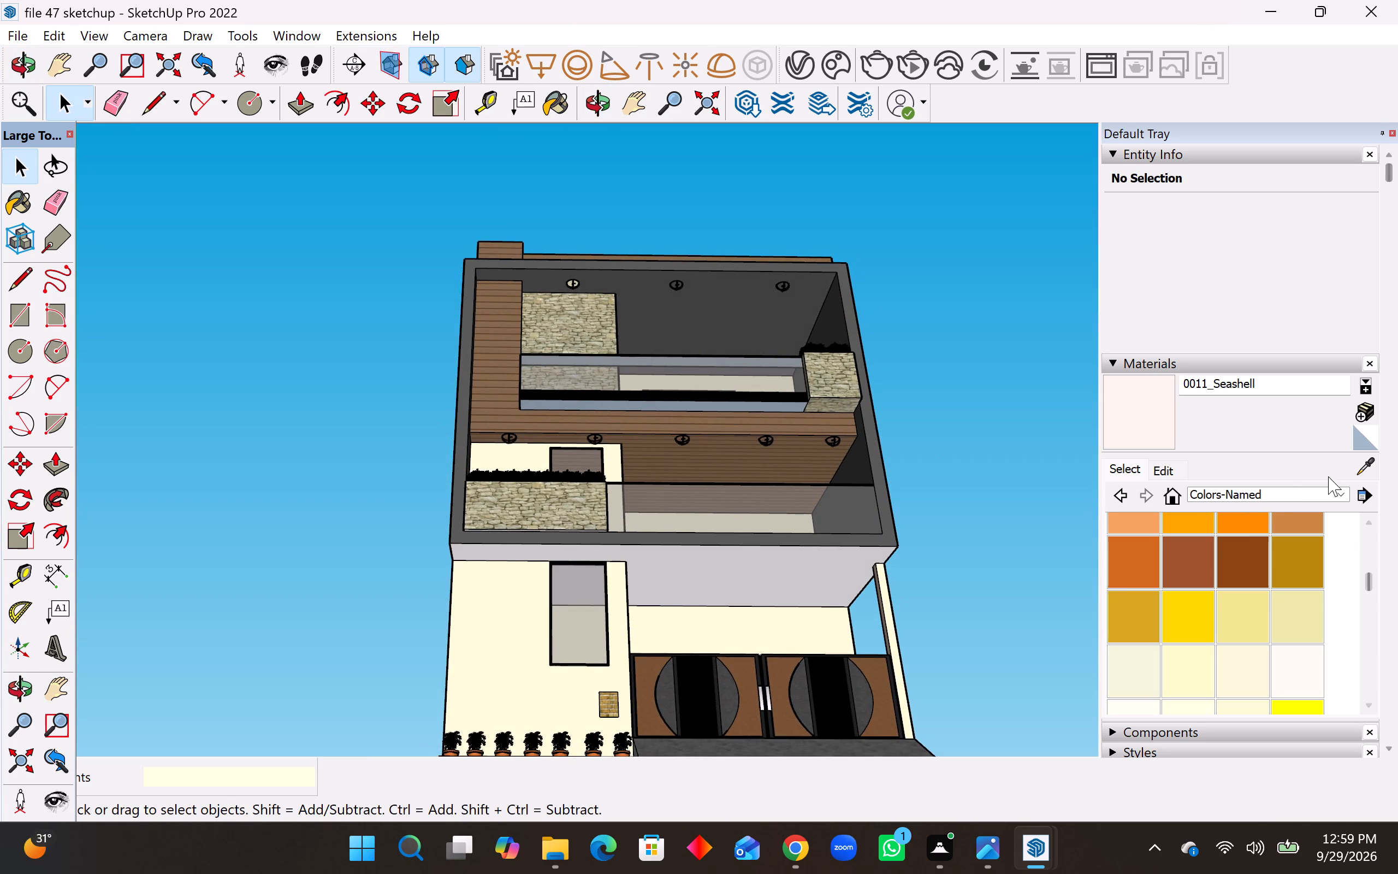
pyautogui.click(1296, 494)
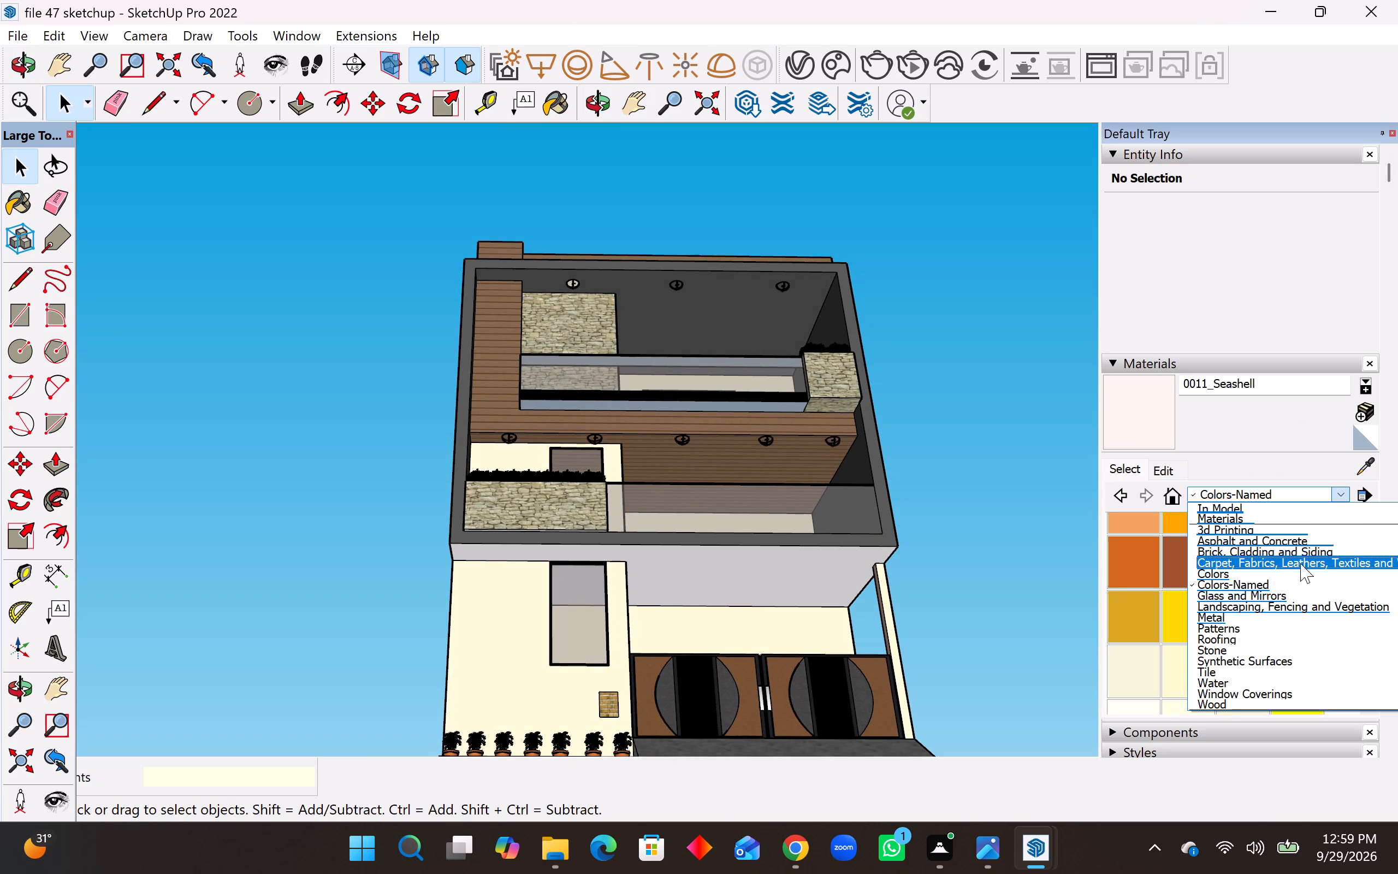
pyautogui.click(1302, 552)
pyautogui.scroll(-3, 1270, 602)
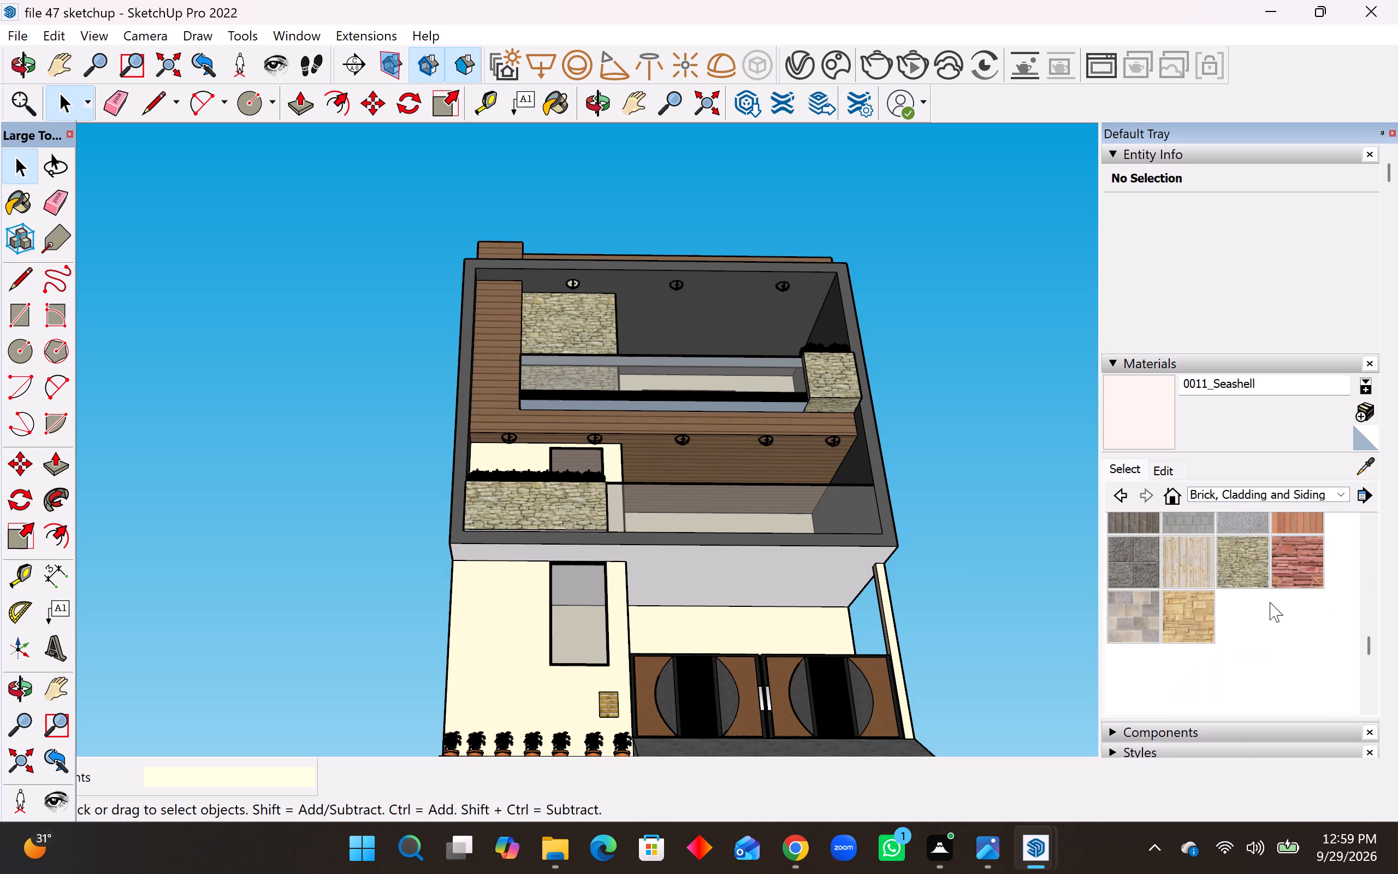
pyautogui.scroll(1, 1263, 594)
pyautogui.scroll(1, 1211, 544)
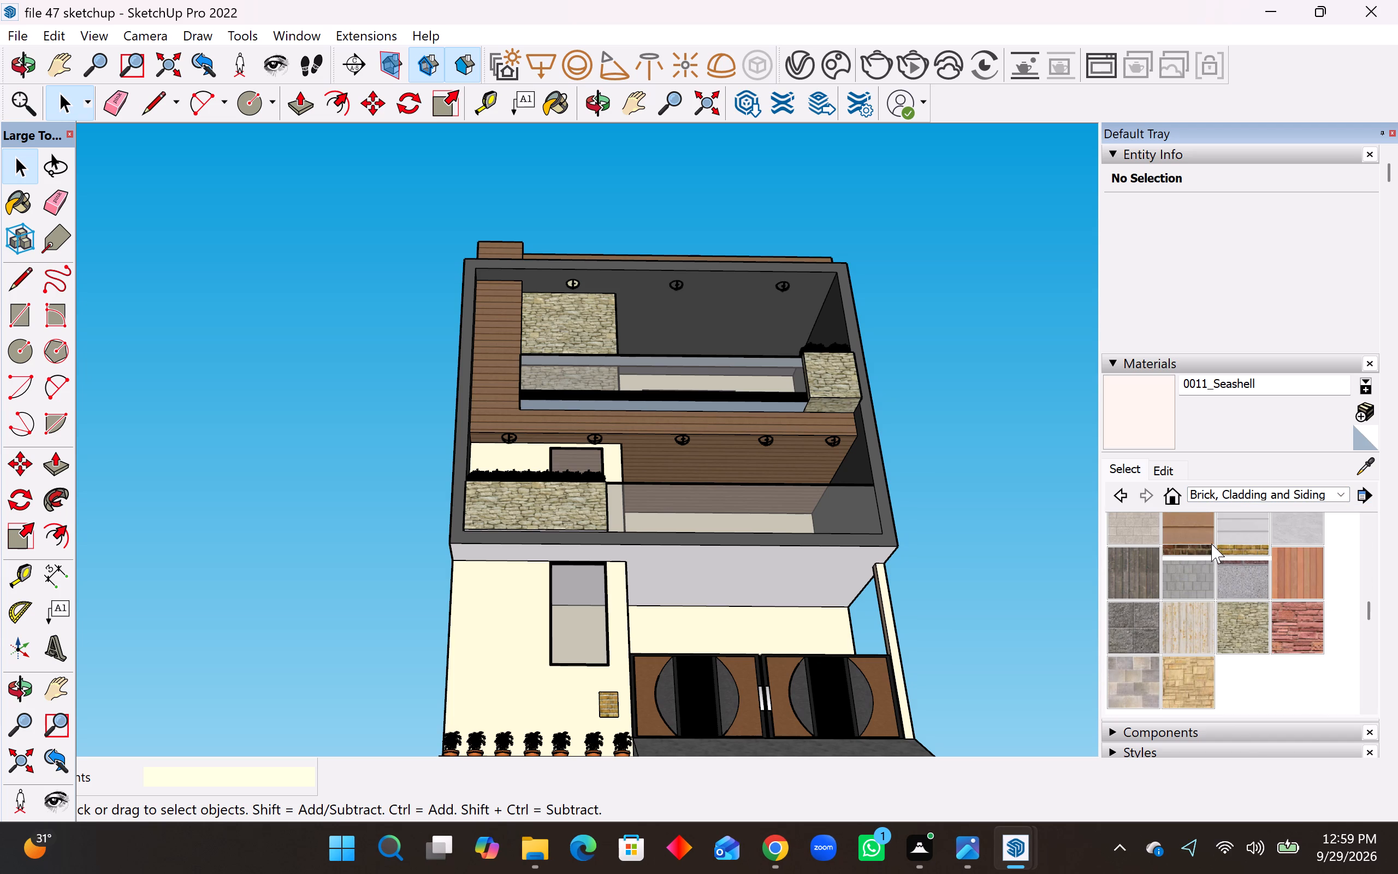
pyautogui.click(1192, 601)
pyautogui.click(815, 582)
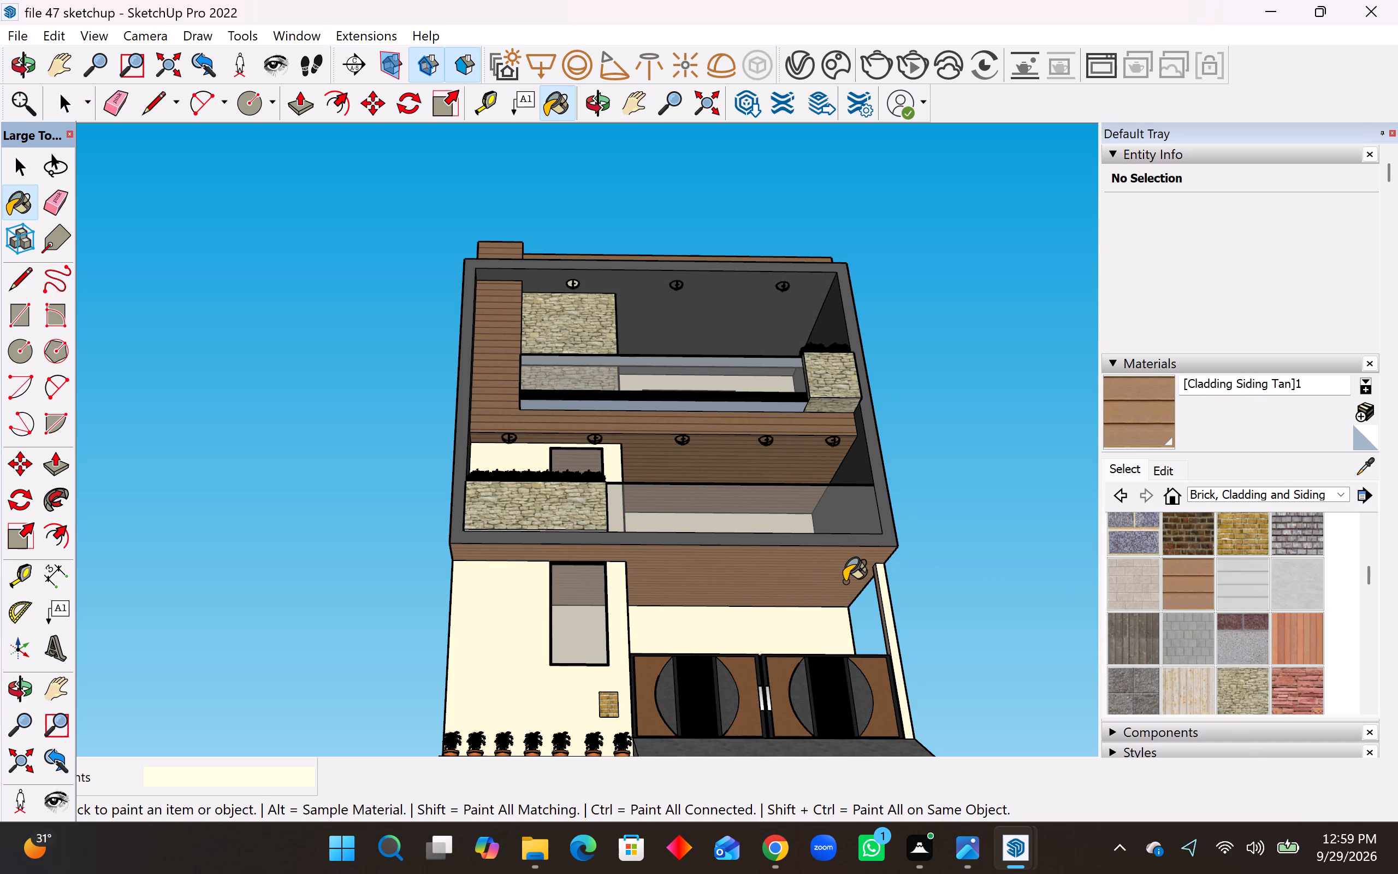
# Set the texture width of the Cladding Siding Tan material to 3', keeping its proportions.
pyautogui.click(1159, 473)
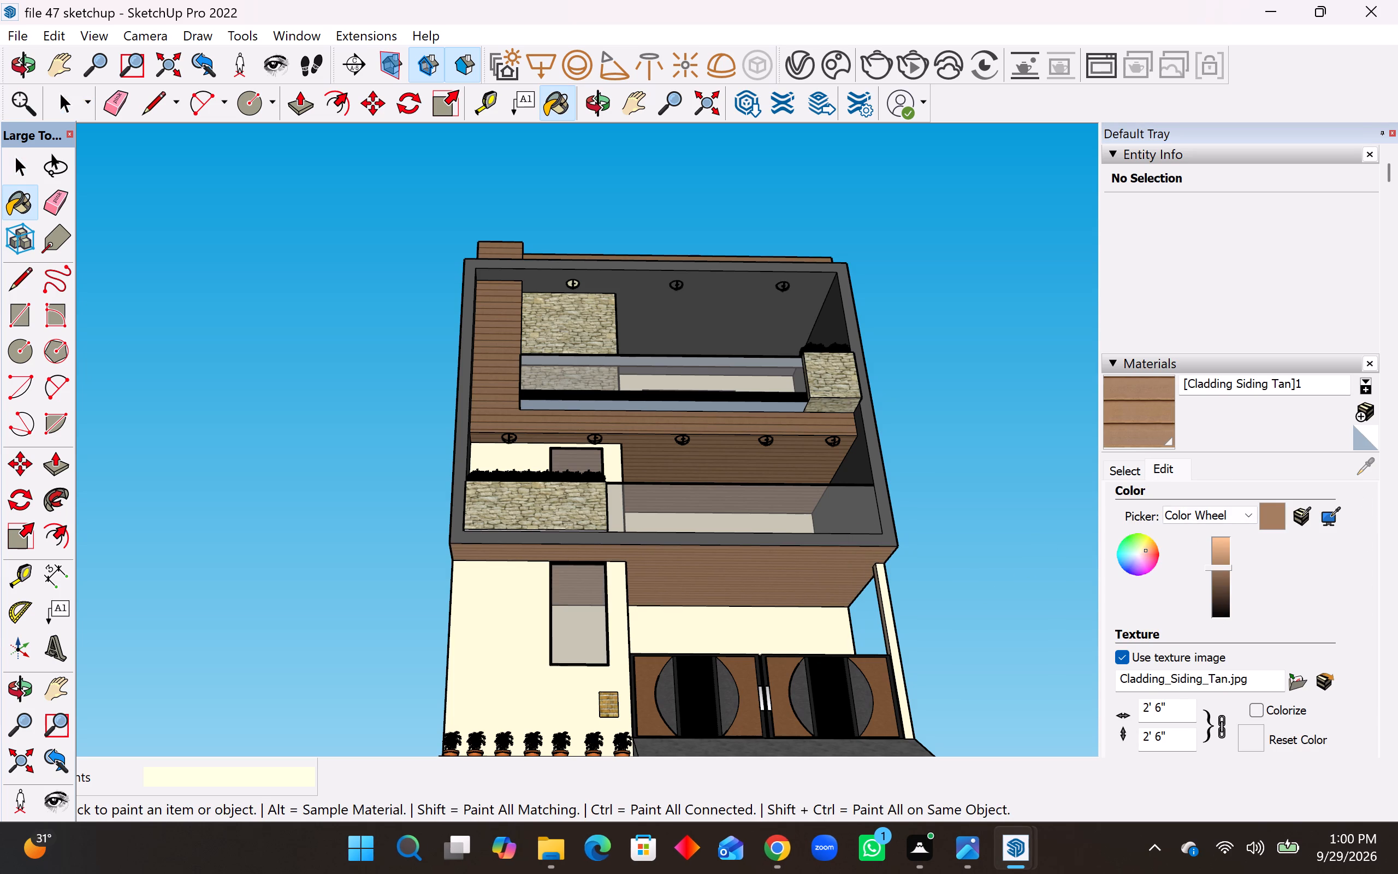
pyautogui.moveTo(1174, 704); pyautogui.dragTo(1133, 712)
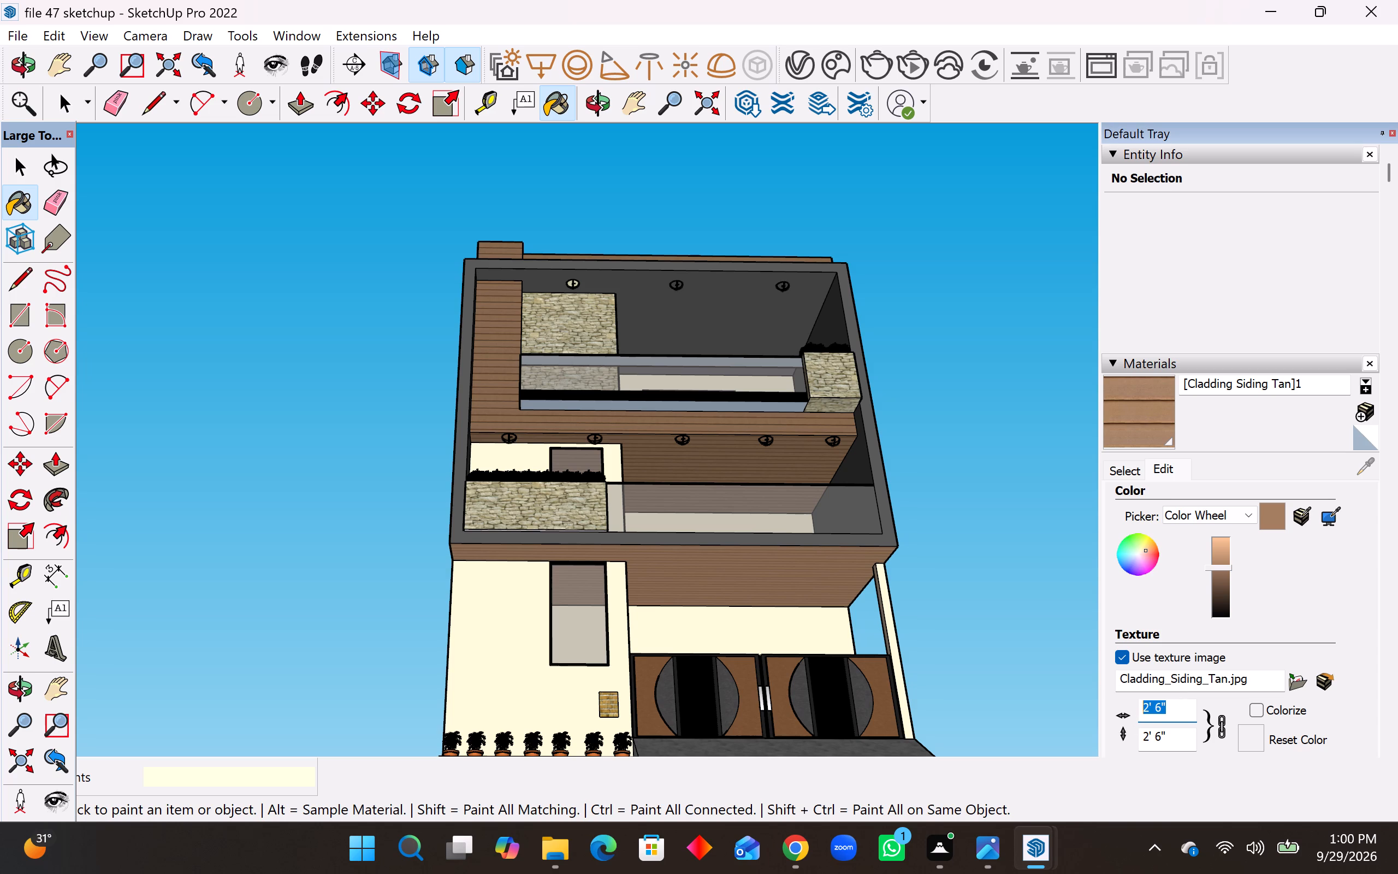
pyautogui.write("3'")
pyautogui.press('space')
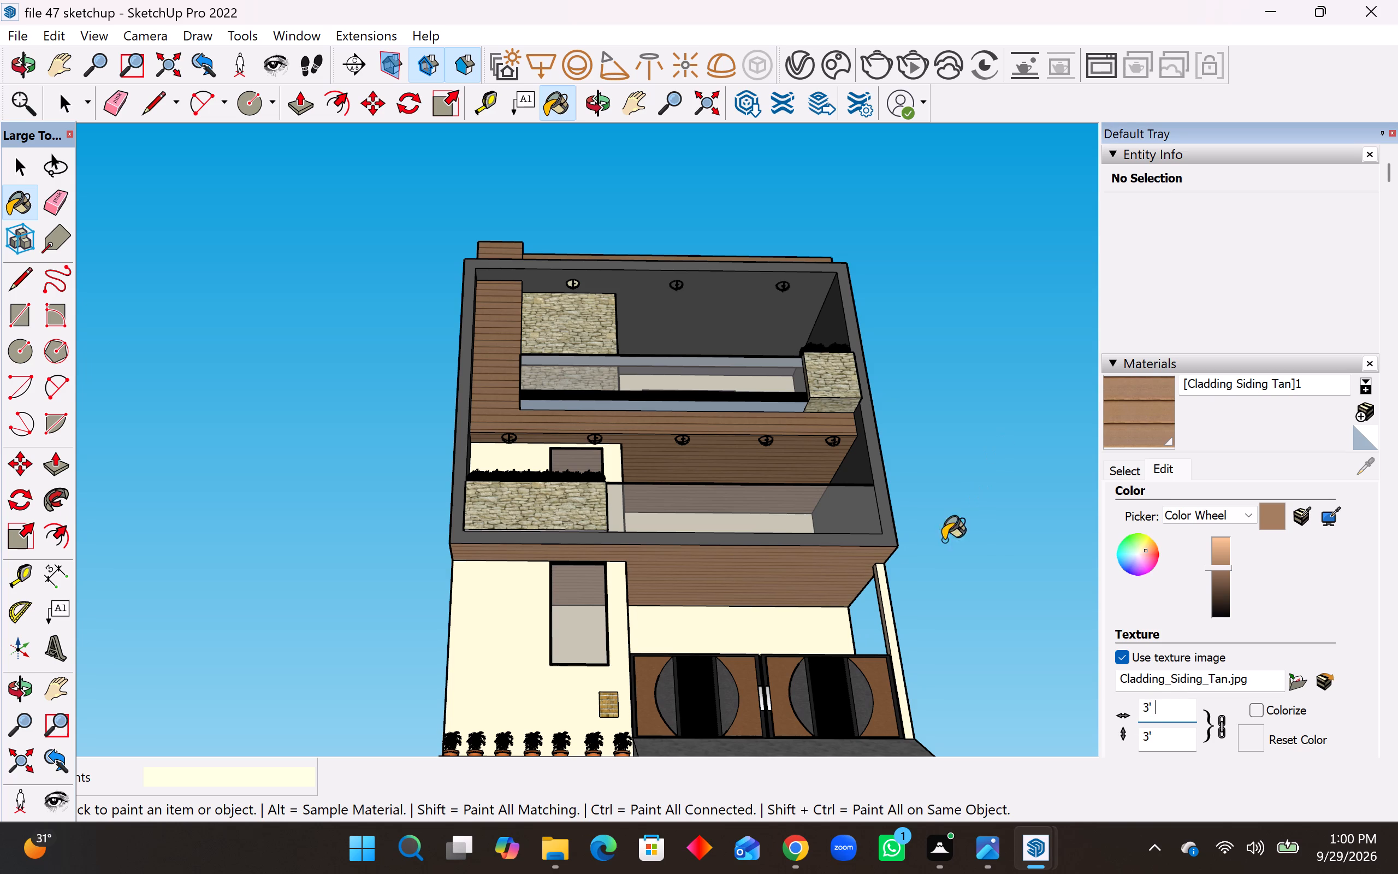
pyautogui.click(990, 557)
pyautogui.press('space')
# In the V-Ray Asset Editor, set the intensity of Sphere Light#1, Sphere Light#2 and Sphere Light#3 to 60.
pyautogui.moveTo(898, 521); pyautogui.dragTo(896, 597, button='middle')
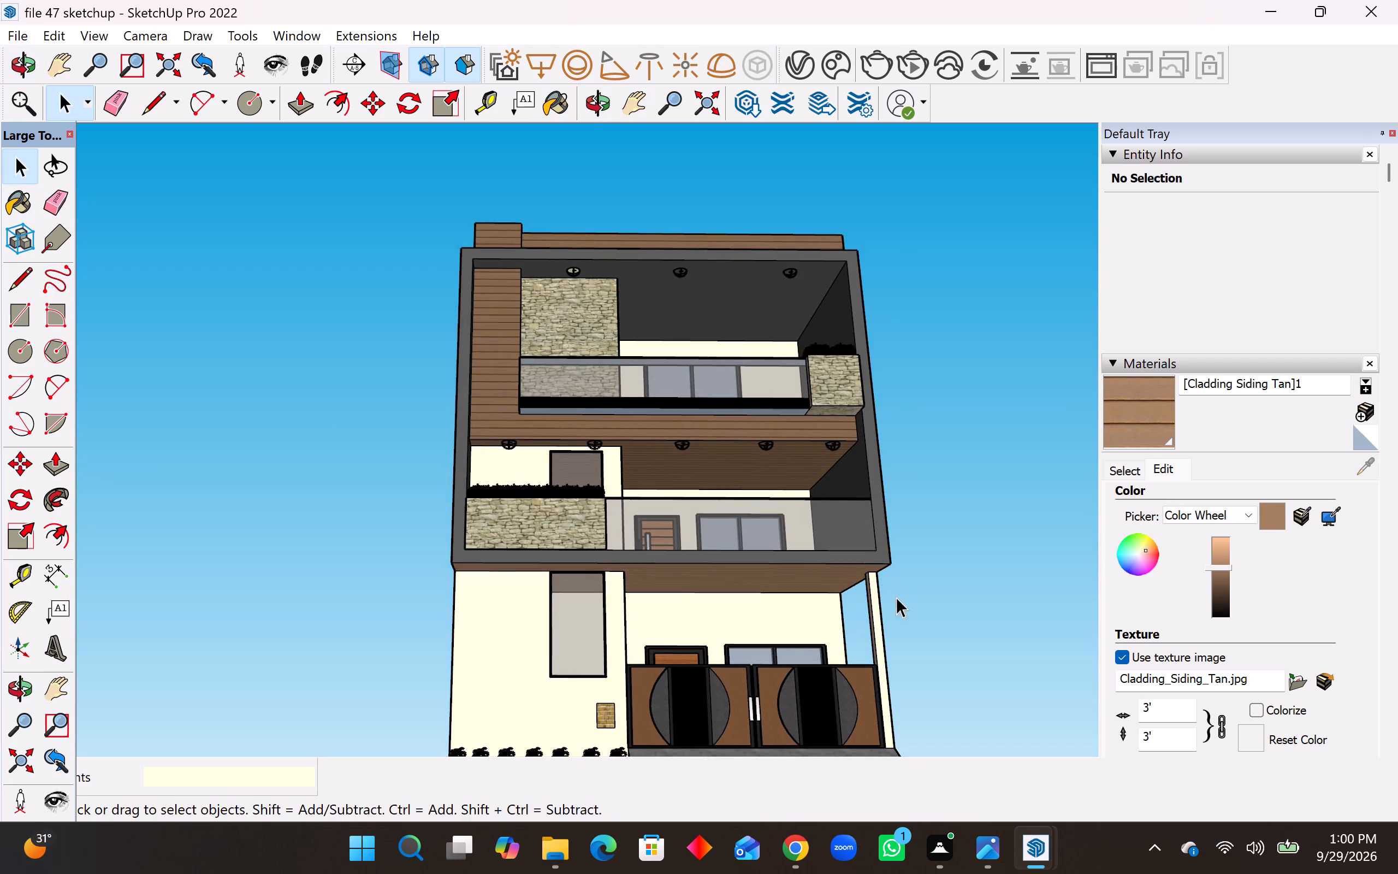
pyautogui.scroll(-4, 866, 480)
pyautogui.scroll(3, 875, 665)
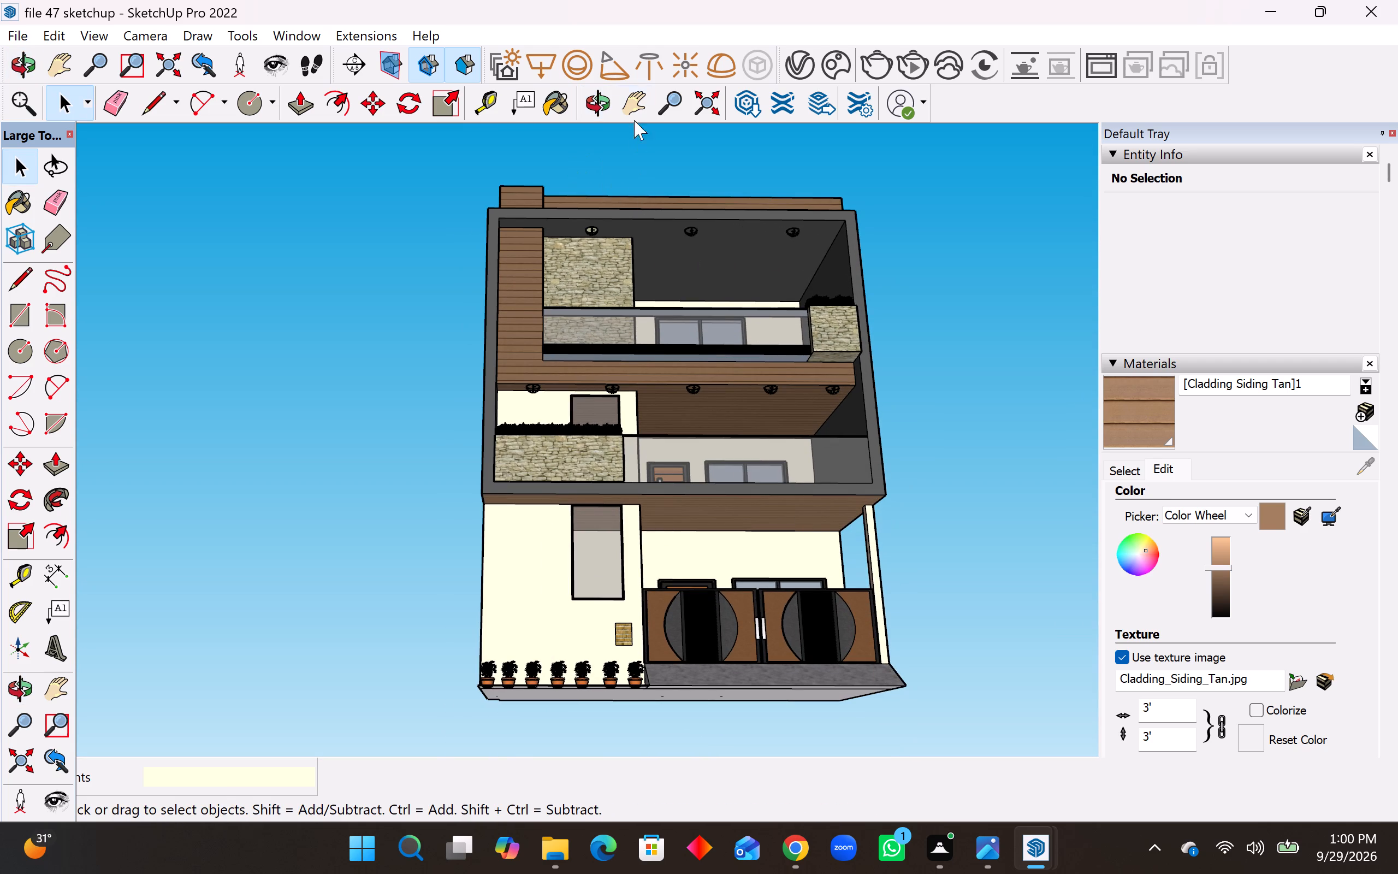
pyautogui.click(797, 60)
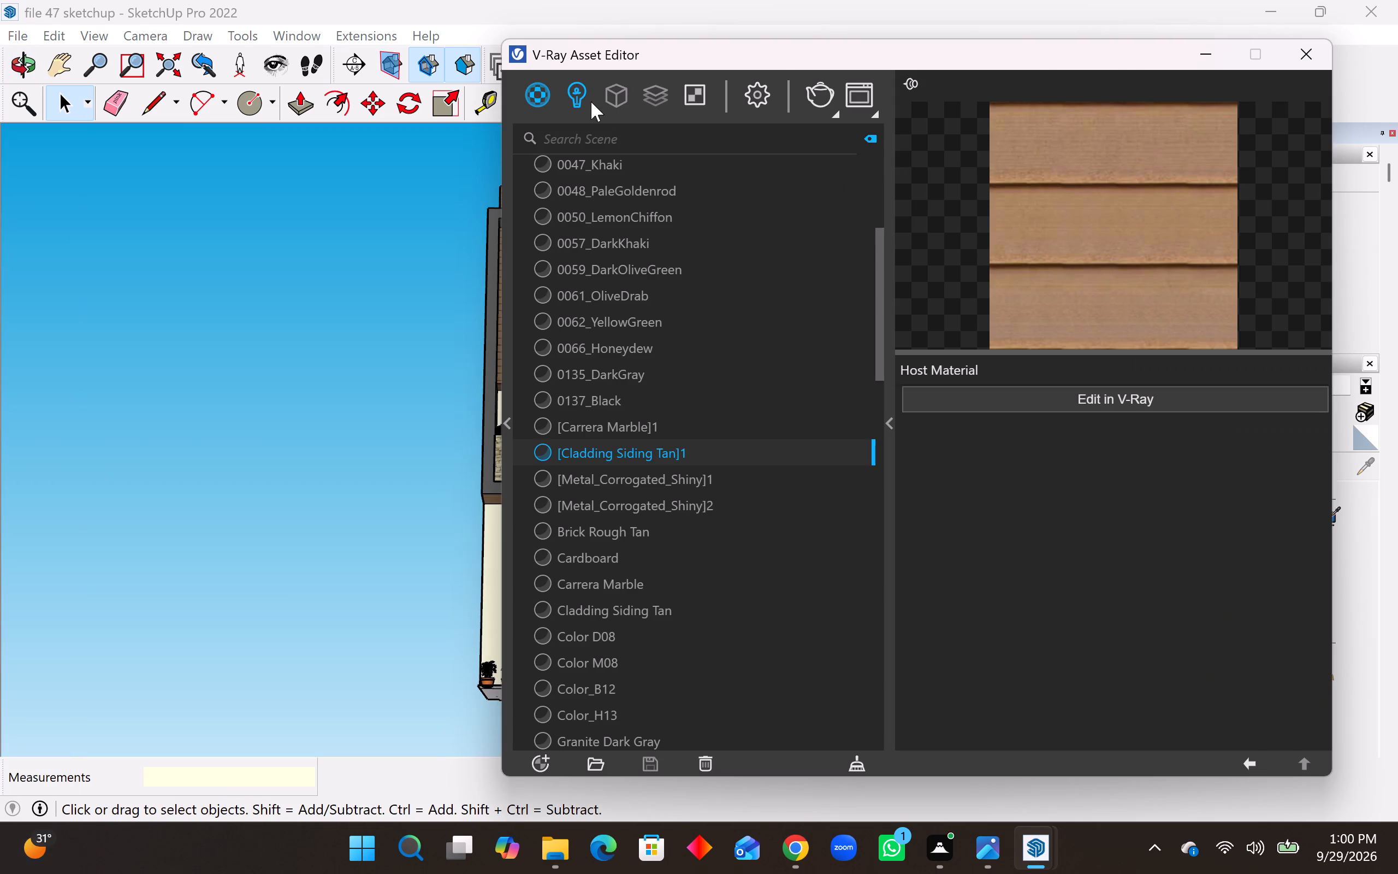
pyautogui.click(584, 98)
pyautogui.scroll(2, 795, 301)
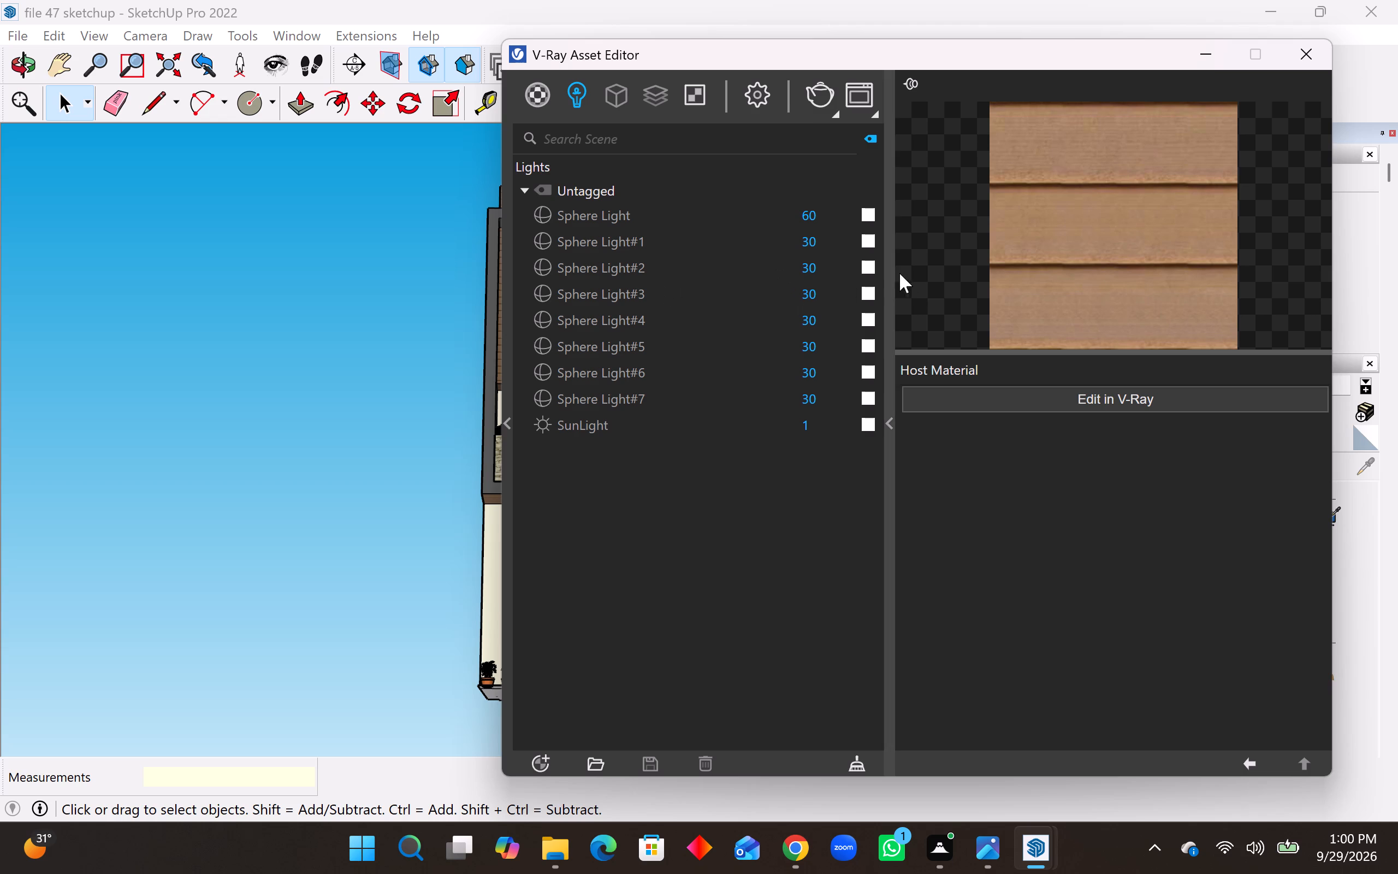
pyautogui.click(810, 250)
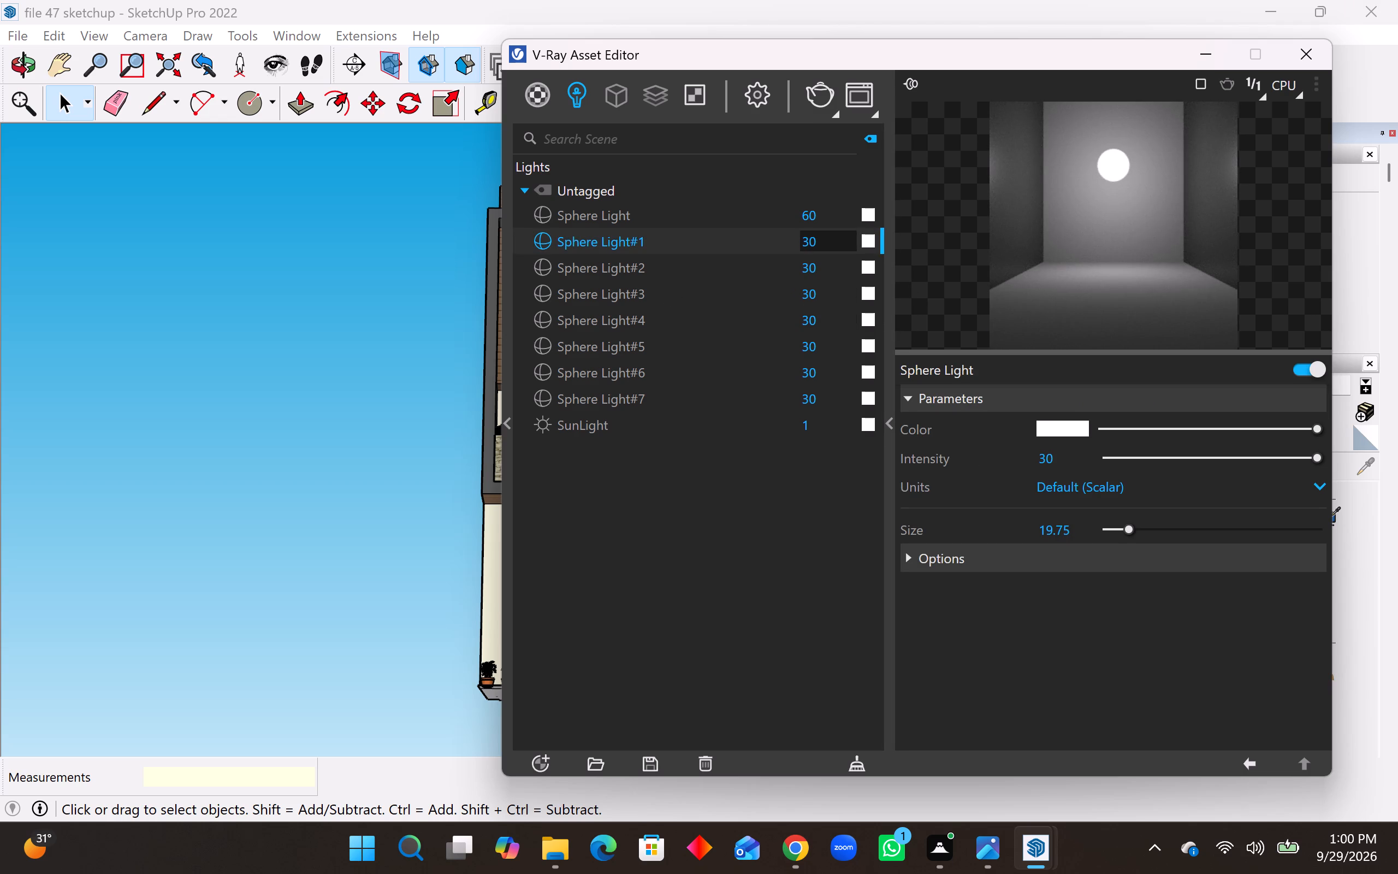
pyautogui.click(811, 242)
pyautogui.press('BackSpace')
pyautogui.press('6')
pyautogui.click(809, 265)
pyautogui.press('BackSpace')
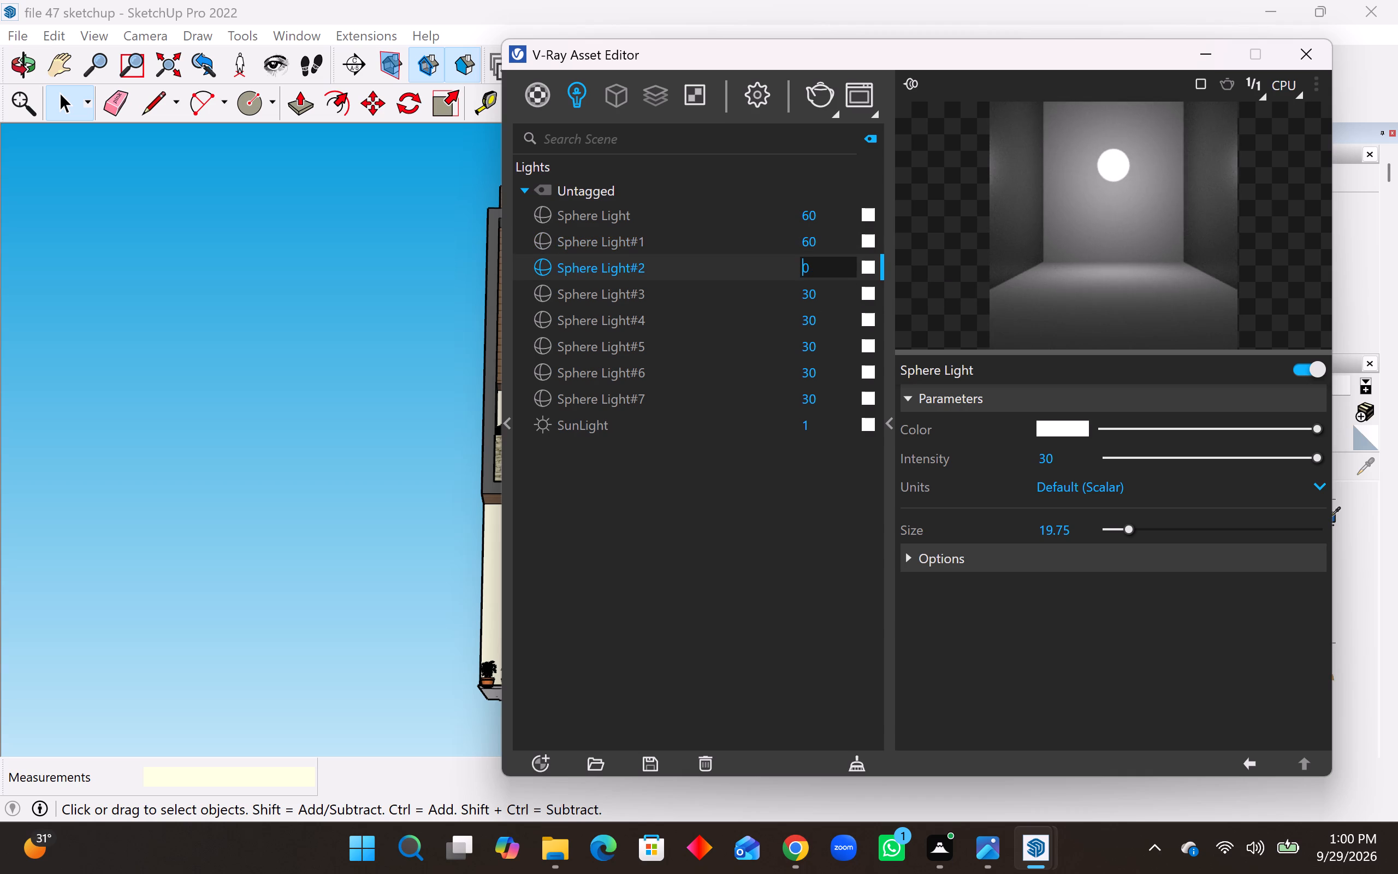
pyautogui.press('6')
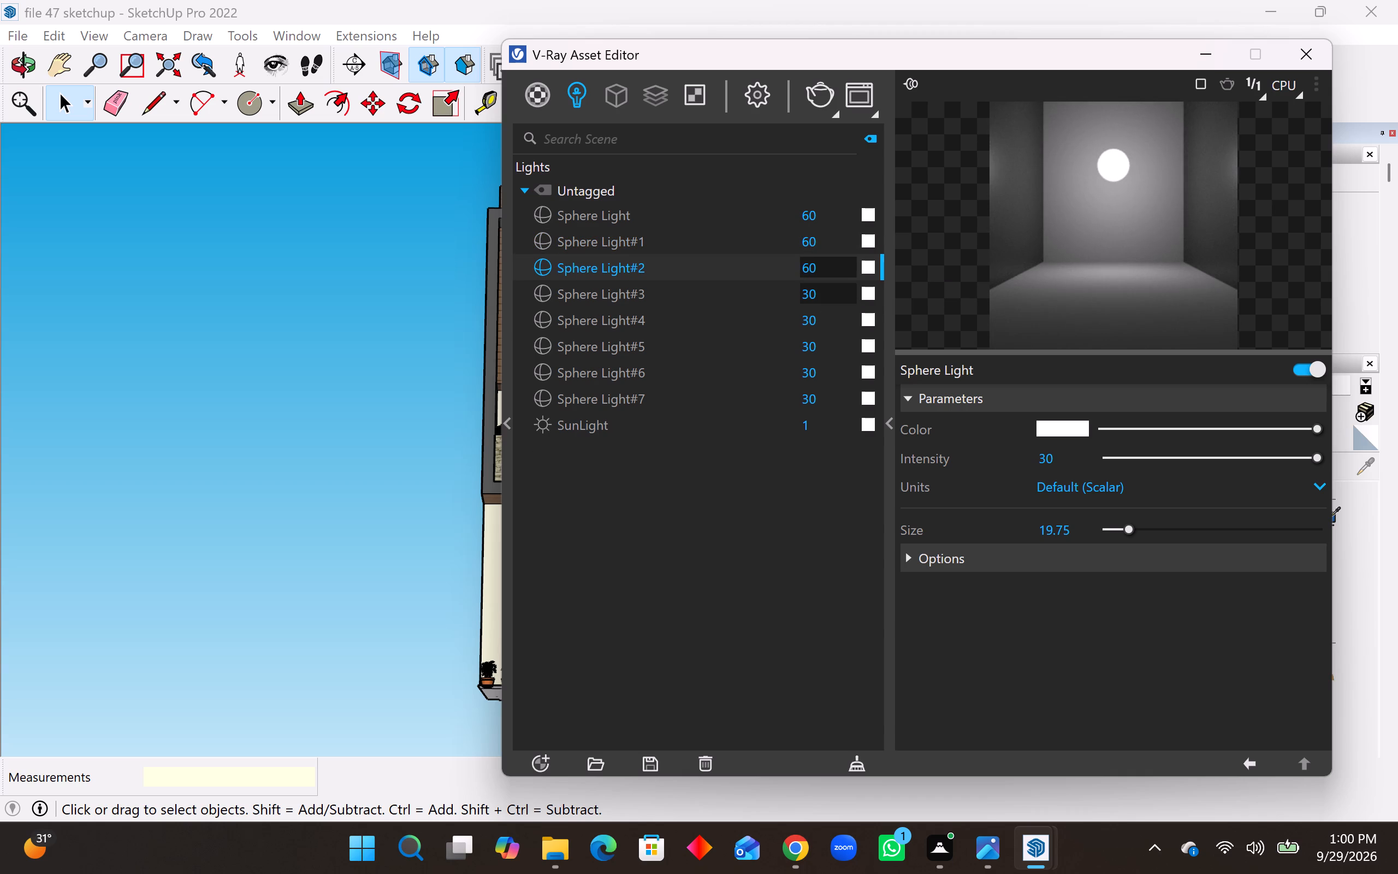
pyautogui.click(809, 292)
pyautogui.press('BackSpace')
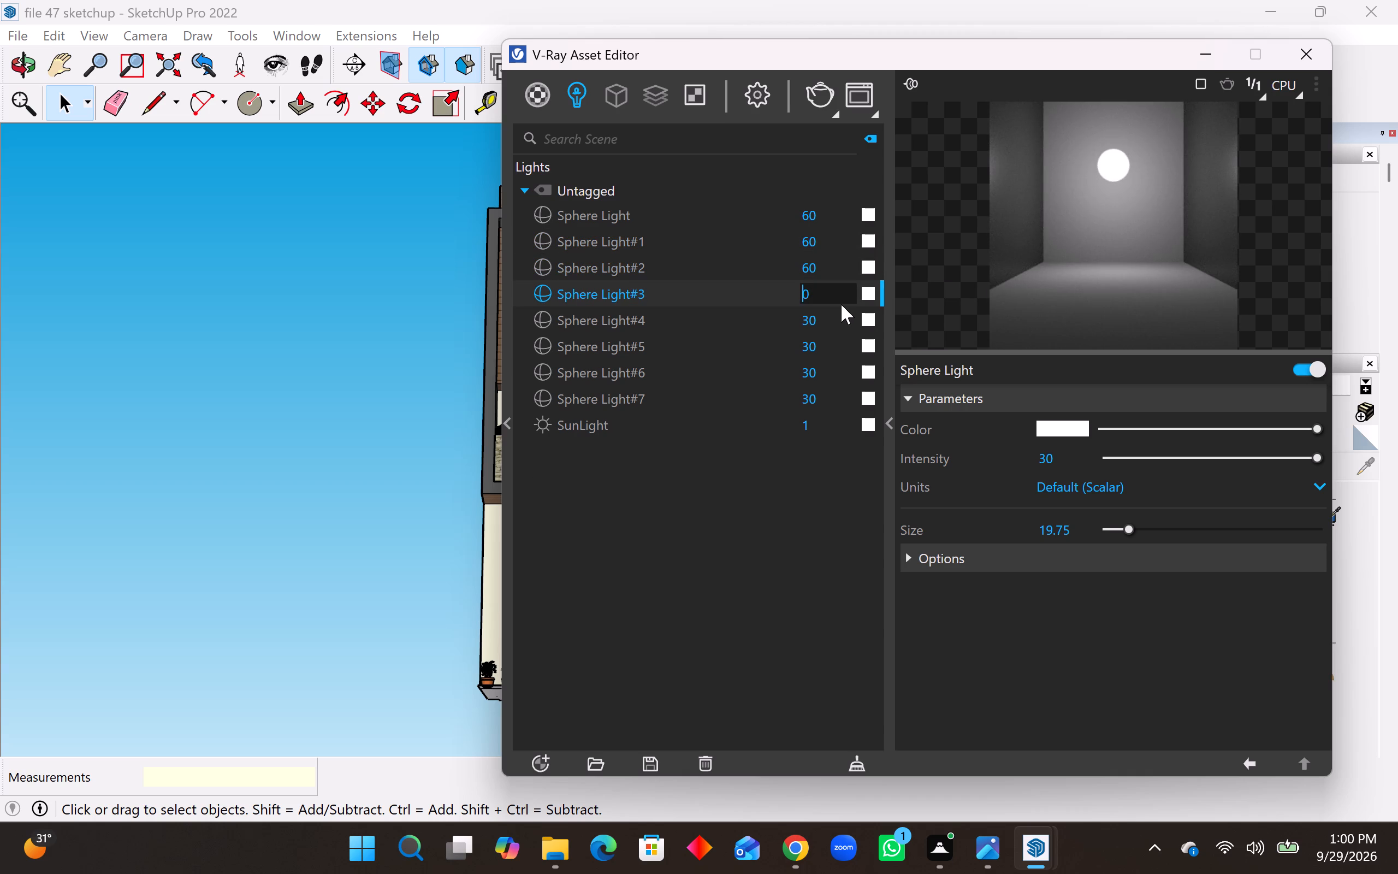
pyautogui.press('6')
# Set the intensity of Sphere Light#4, Sphere Light#5, Sphere Light#6 and Sphere Light#7 to 60.
pyautogui.click(810, 323)
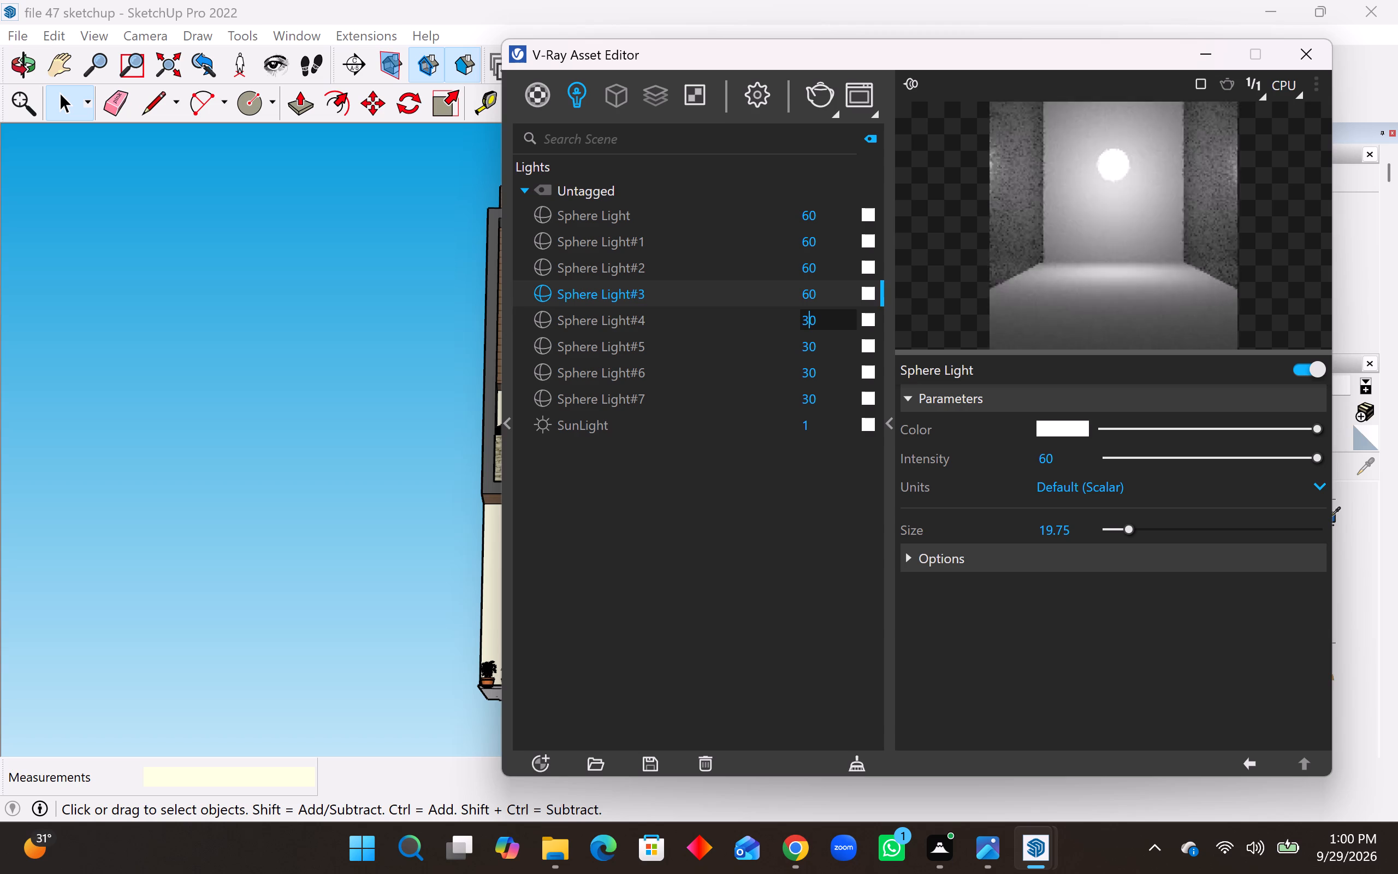
pyautogui.press('BackSpace')
pyautogui.press('6')
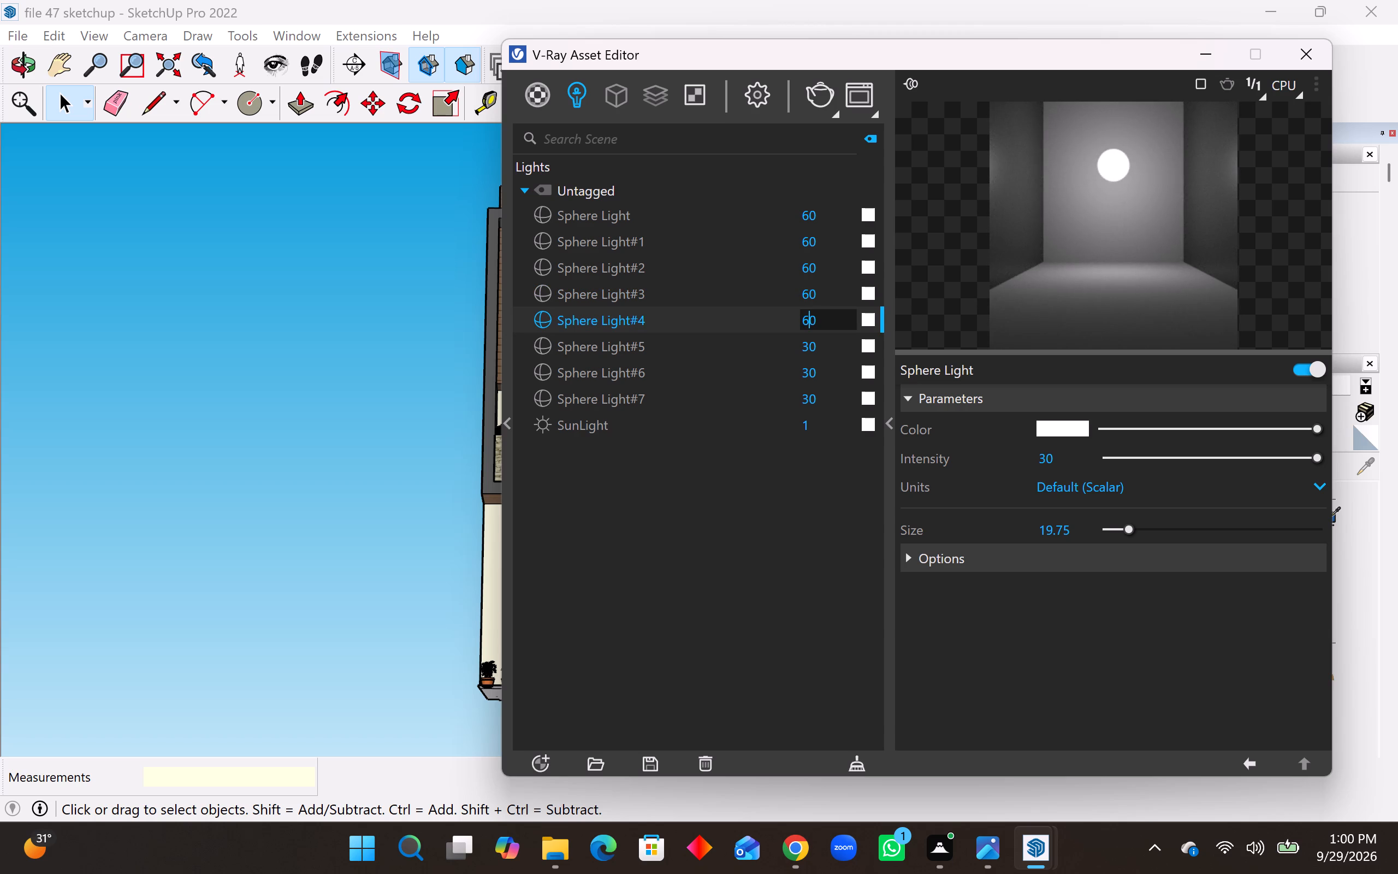
pyautogui.click(808, 347)
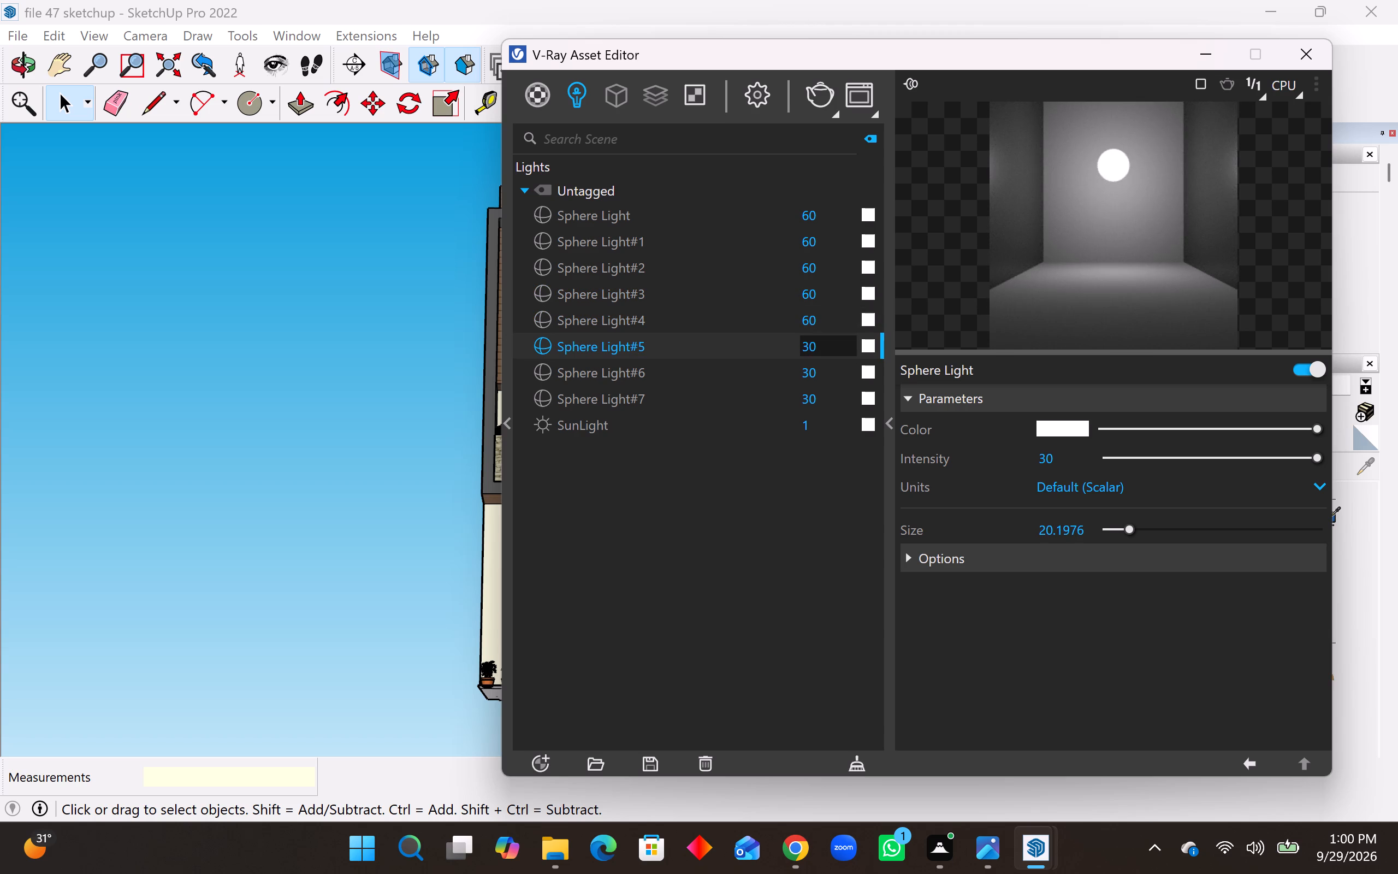
pyautogui.press('BackSpace')
pyautogui.press('6')
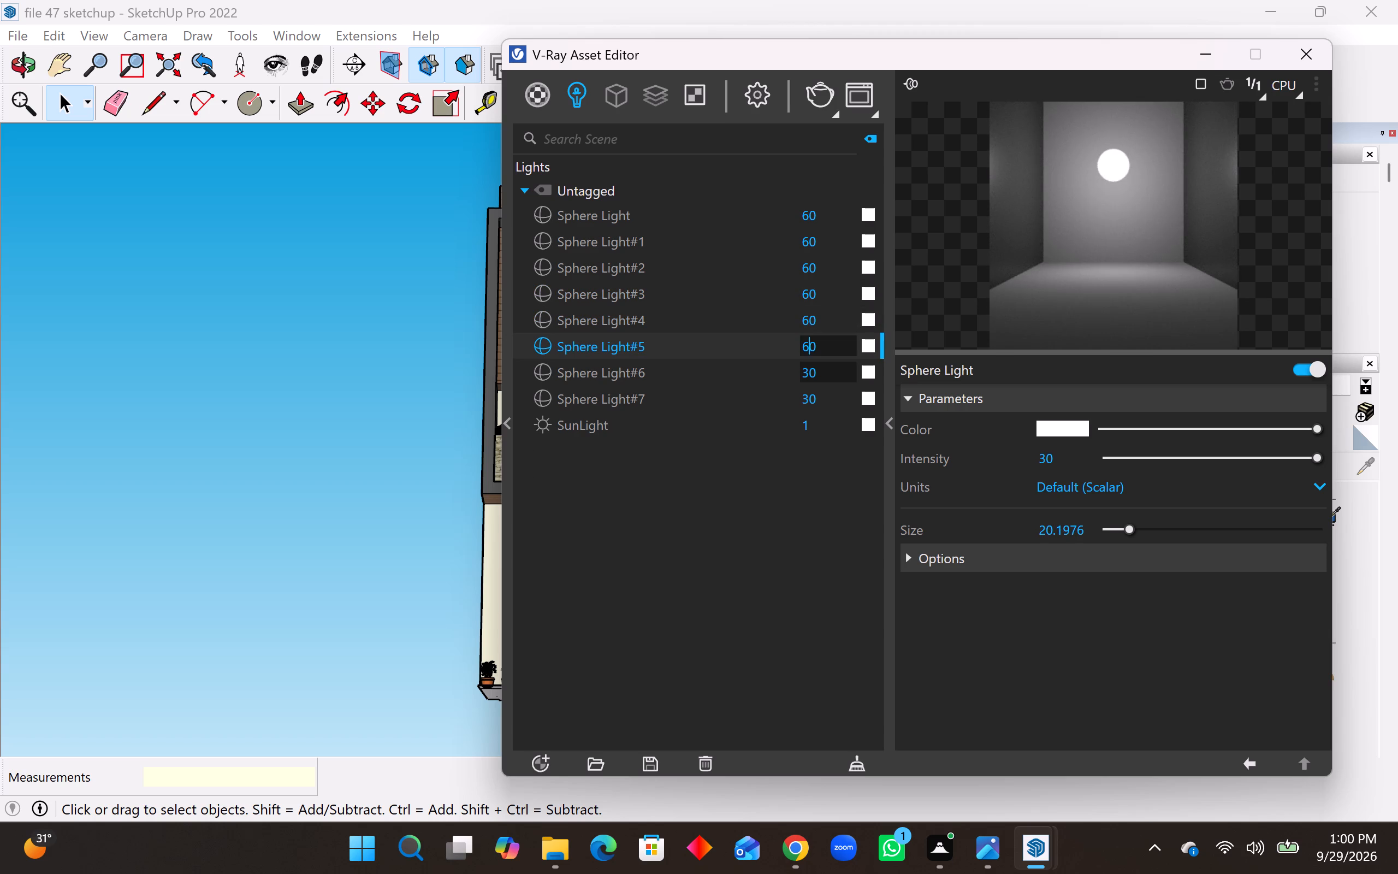
pyautogui.click(811, 375)
pyautogui.press('BackSpace')
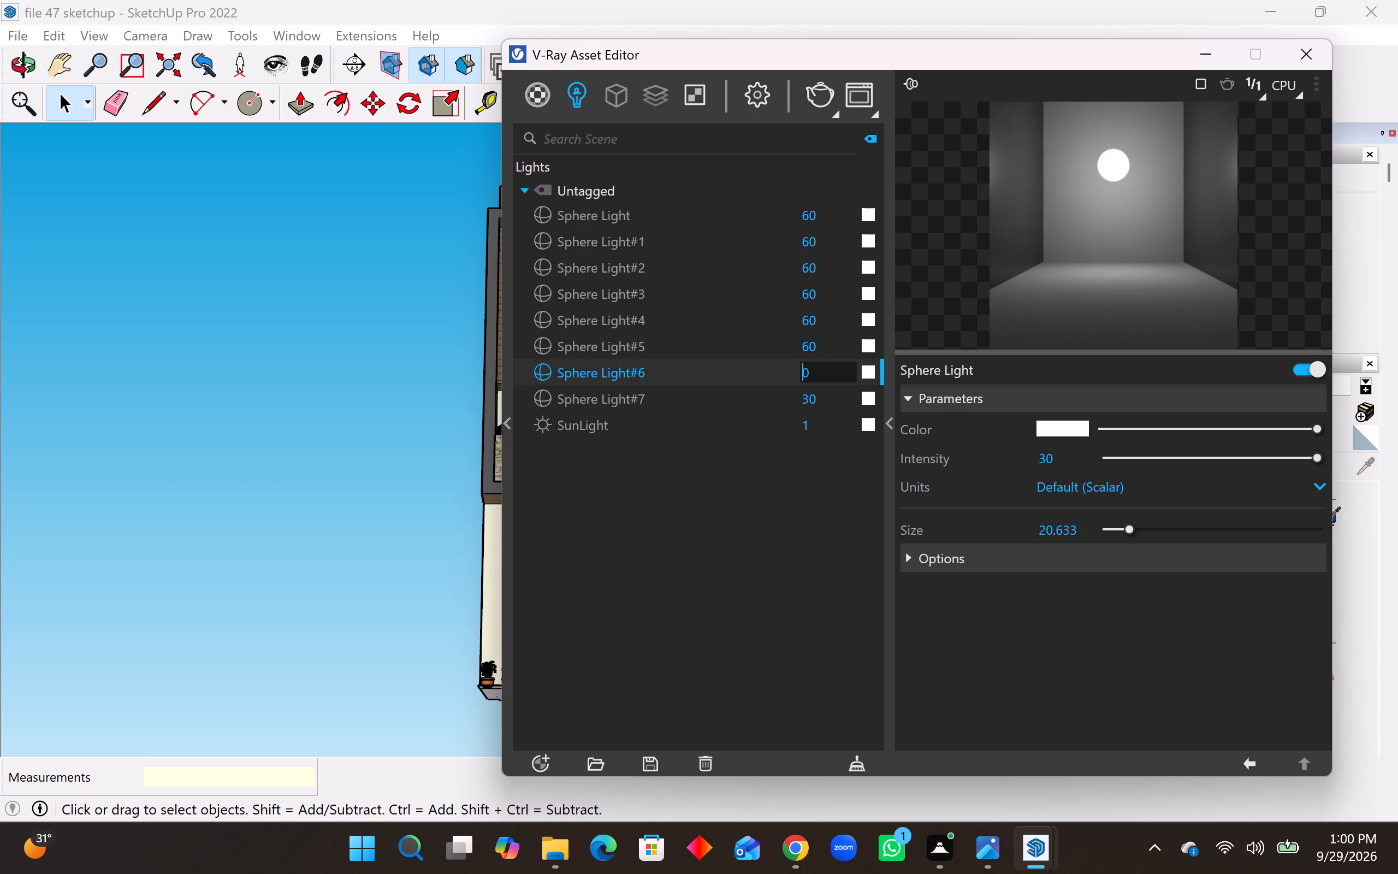
pyautogui.press('6')
pyautogui.click(808, 401)
pyautogui.press('BackSpace')
pyautogui.press('6')
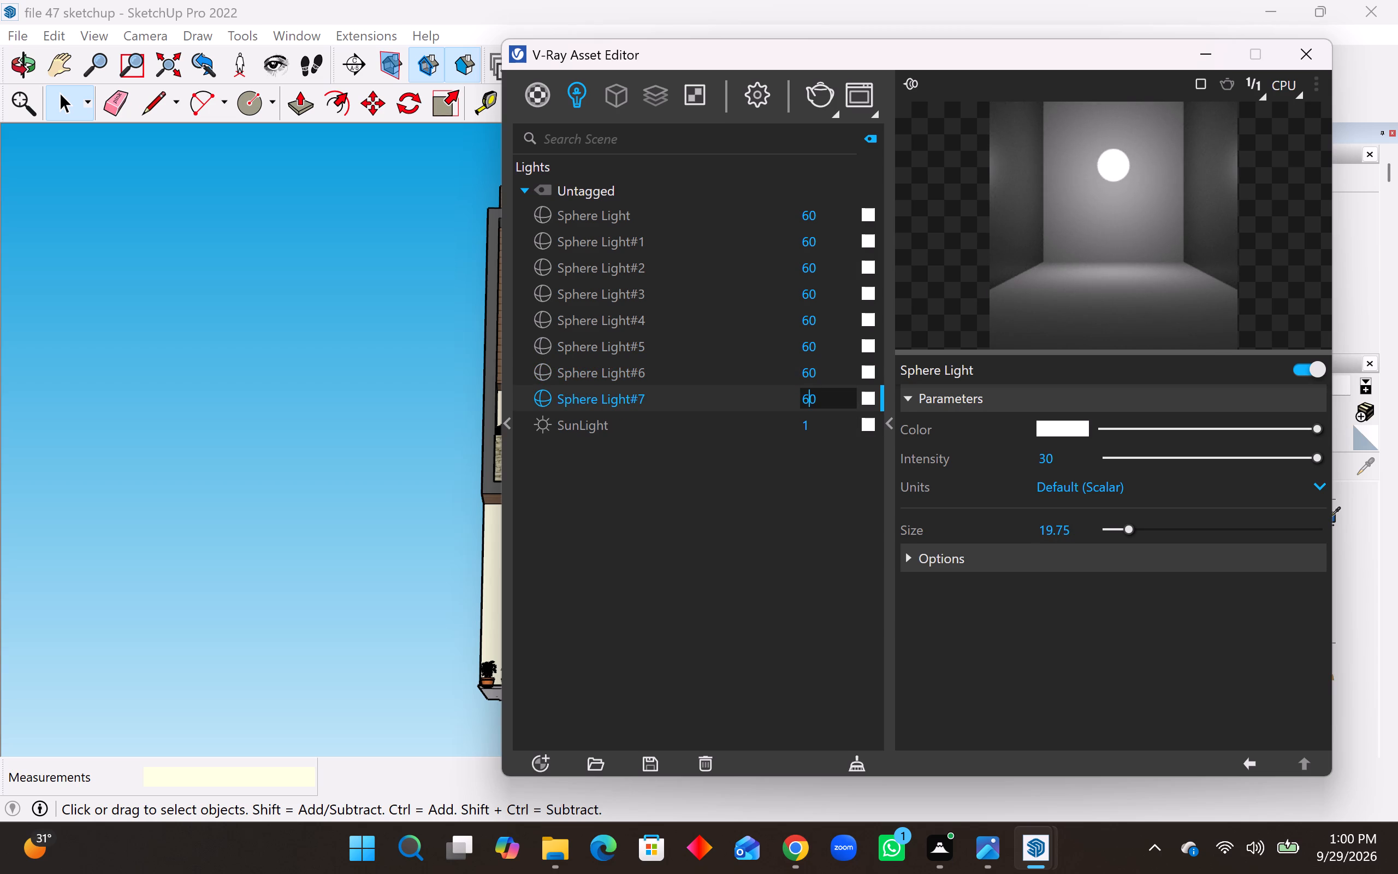
# Enable the Invisible and No Decay options for Sphere Light#1 and Sphere Light#2.
pyautogui.click(615, 238)
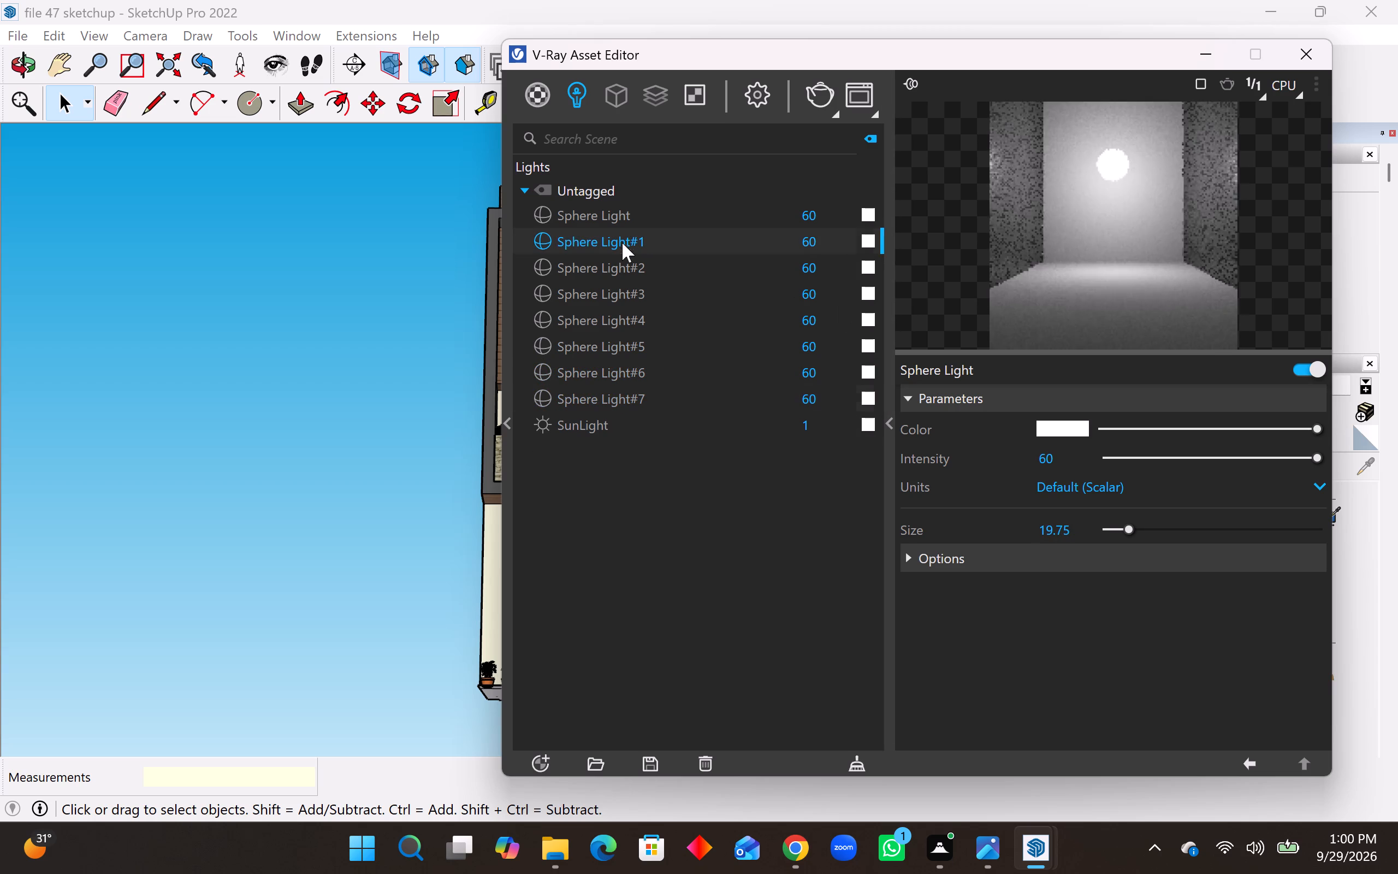
pyautogui.click(968, 563)
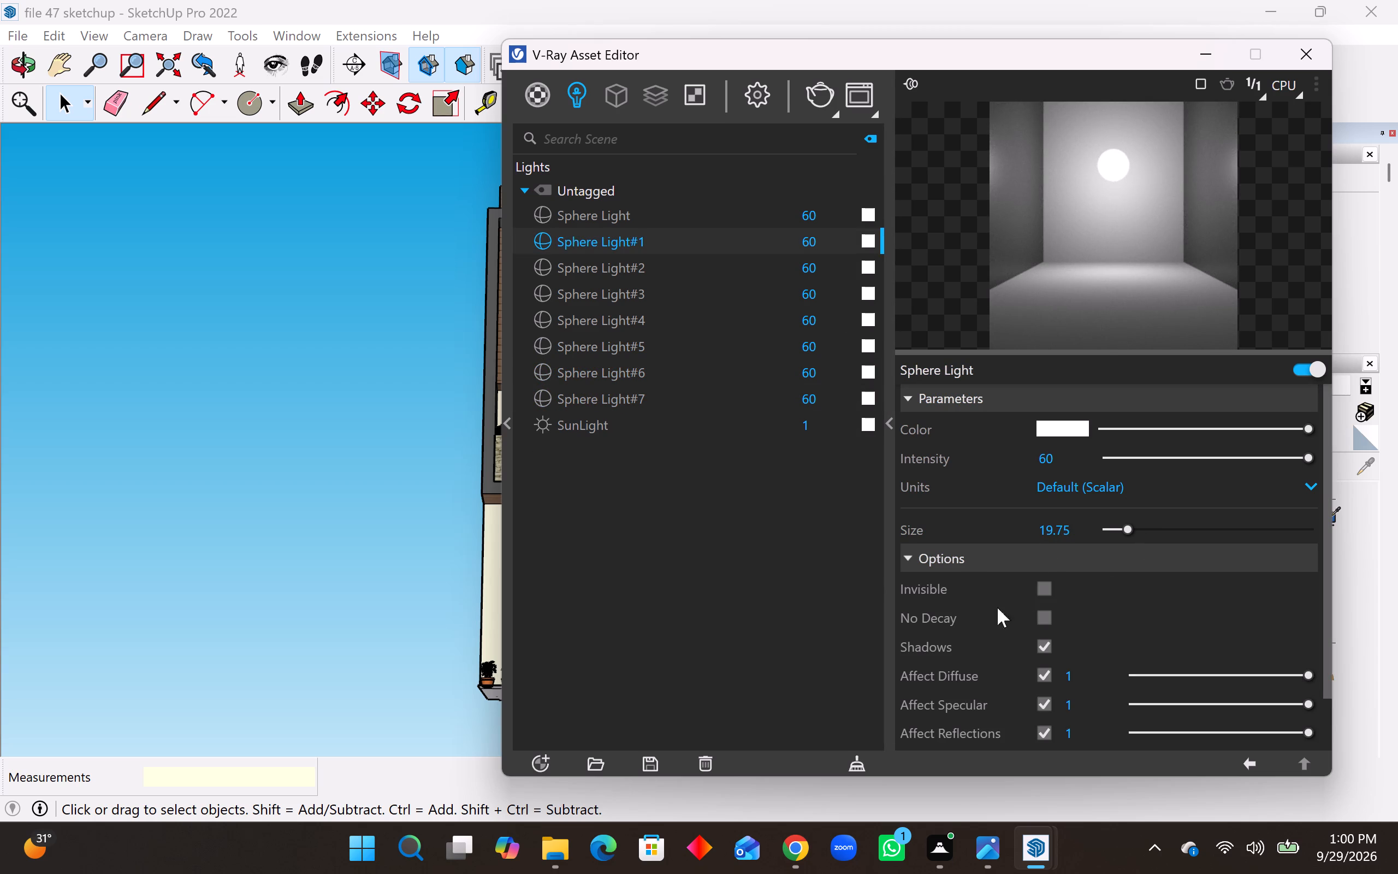
pyautogui.click(1044, 587)
pyautogui.click(1046, 612)
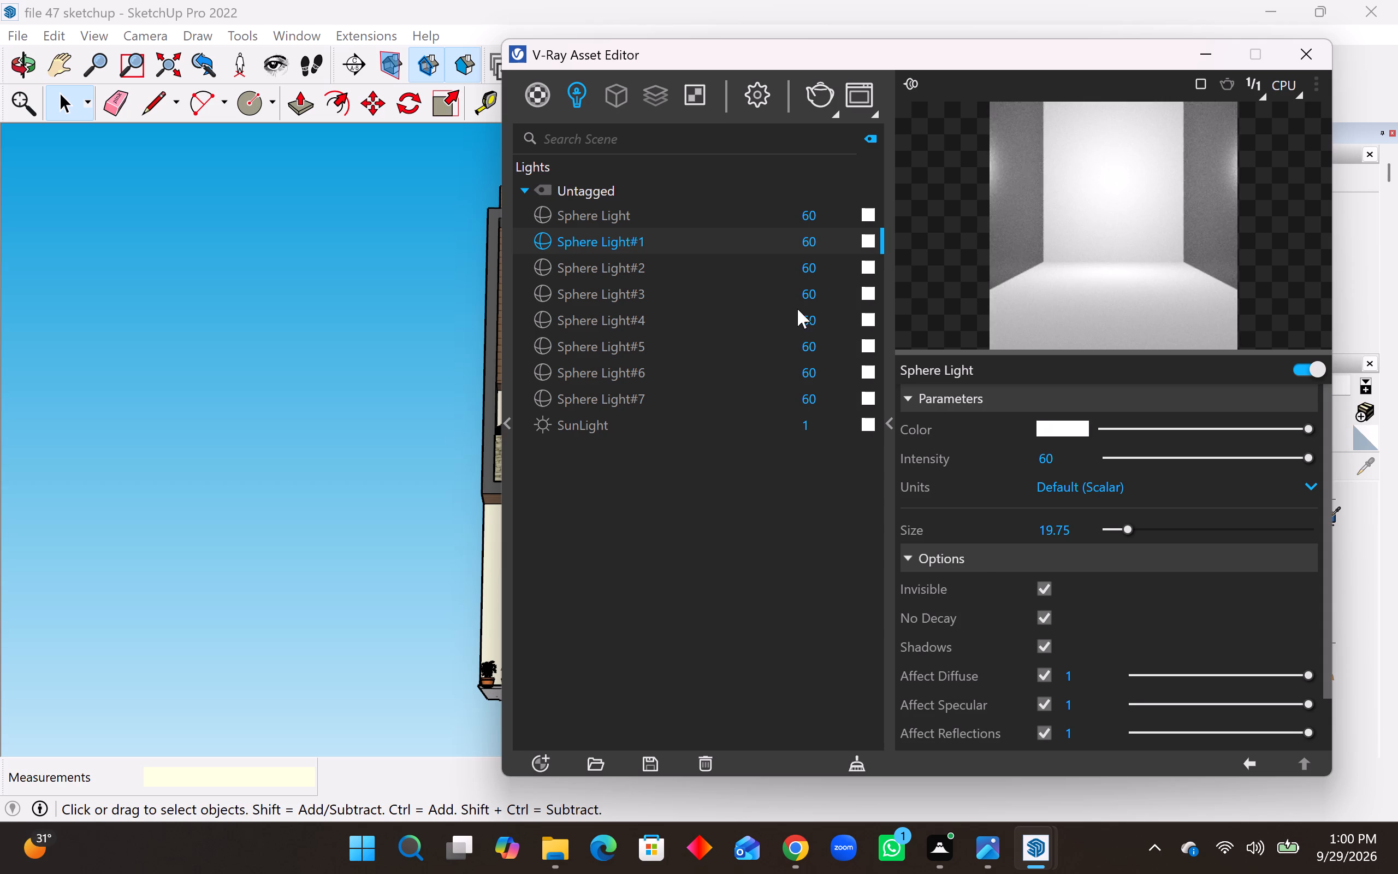
pyautogui.click(626, 269)
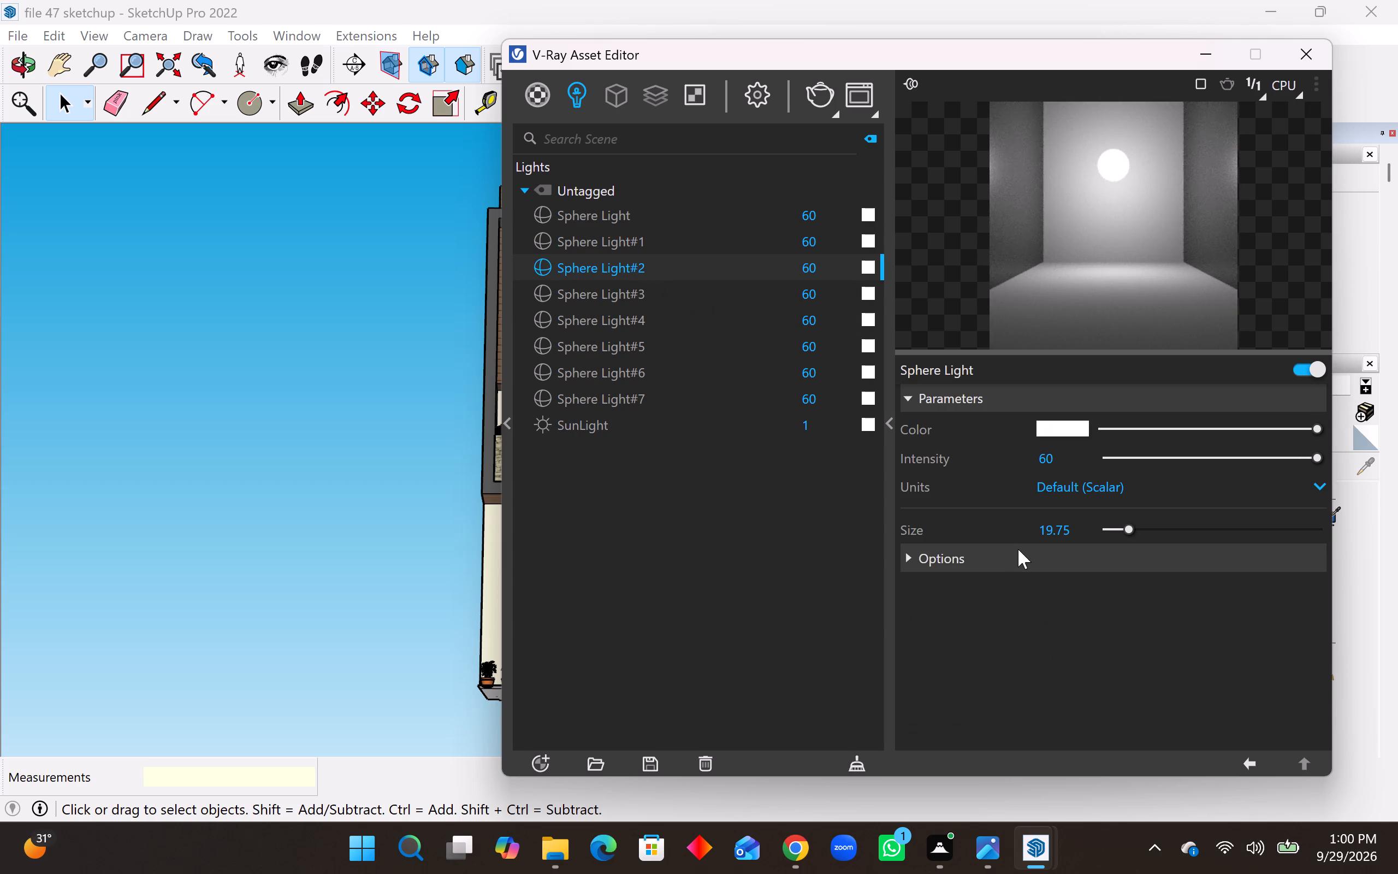
pyautogui.click(1018, 549)
pyautogui.click(1047, 587)
pyautogui.click(1046, 618)
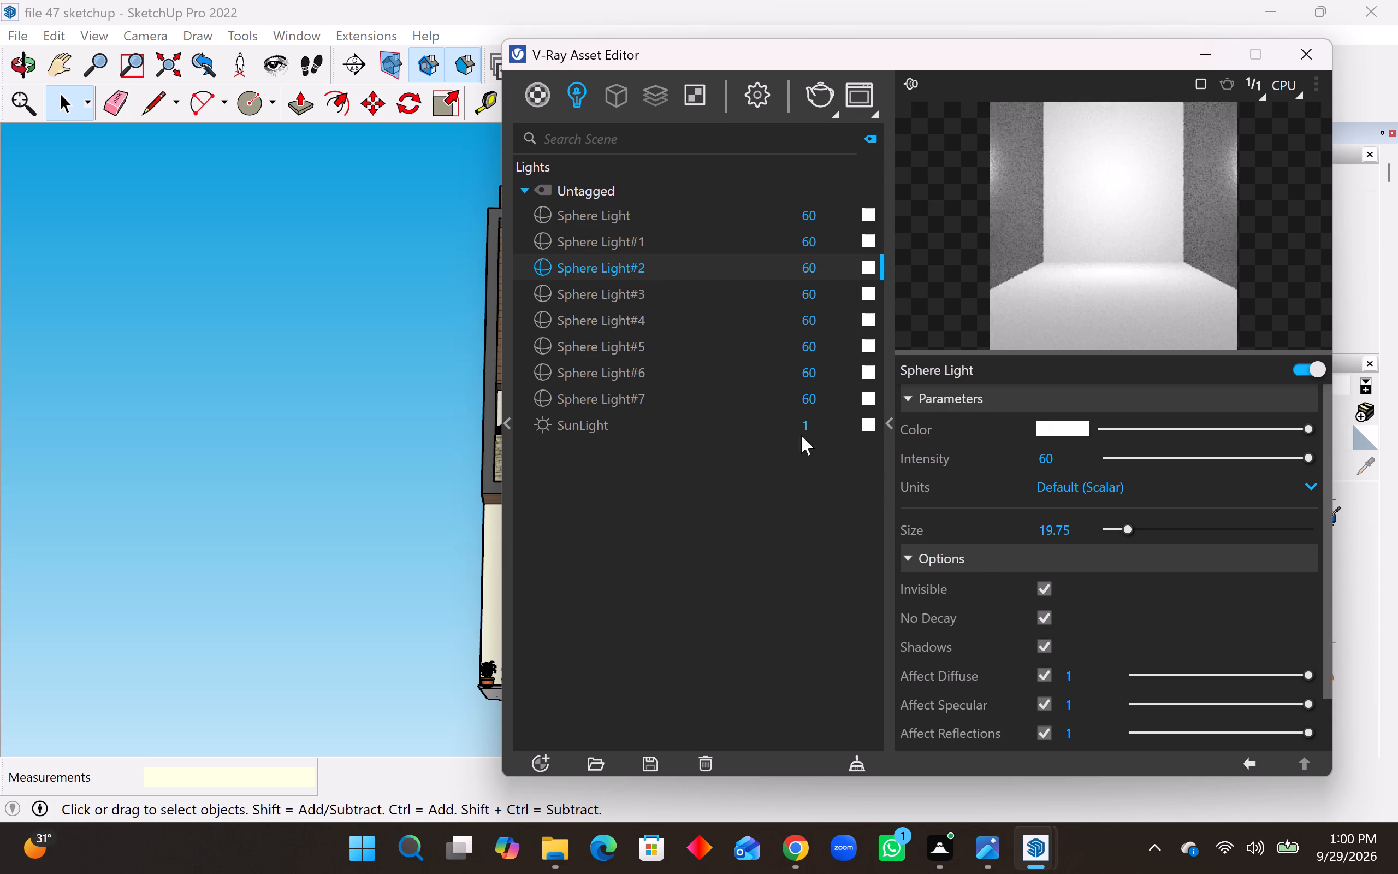
# Enable the Invisible and No Decay options for Sphere Light#3 and Sphere Light#4.
pyautogui.click(780, 291)
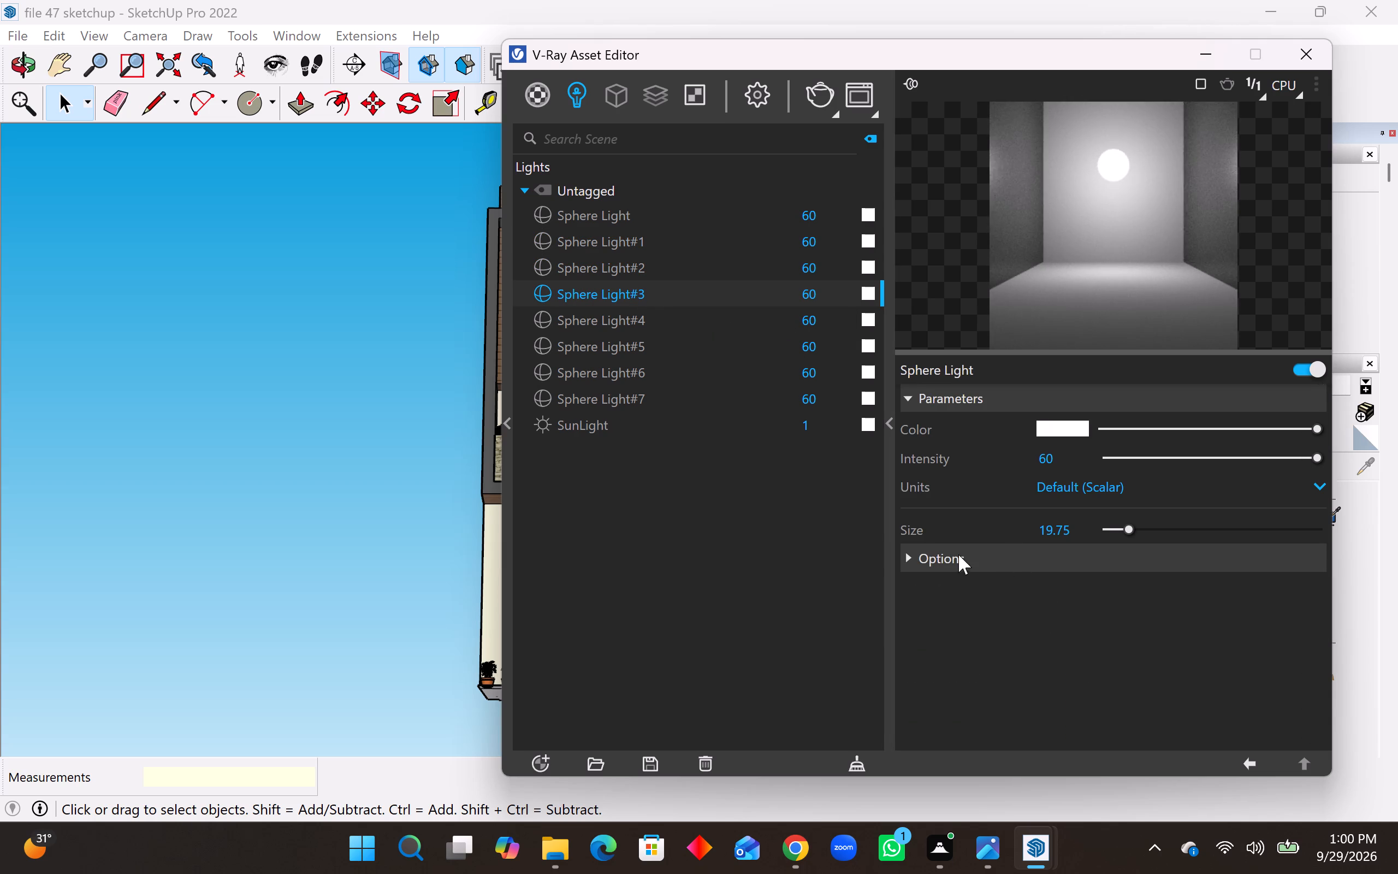
pyautogui.click(958, 554)
pyautogui.click(1045, 587)
pyautogui.click(1045, 617)
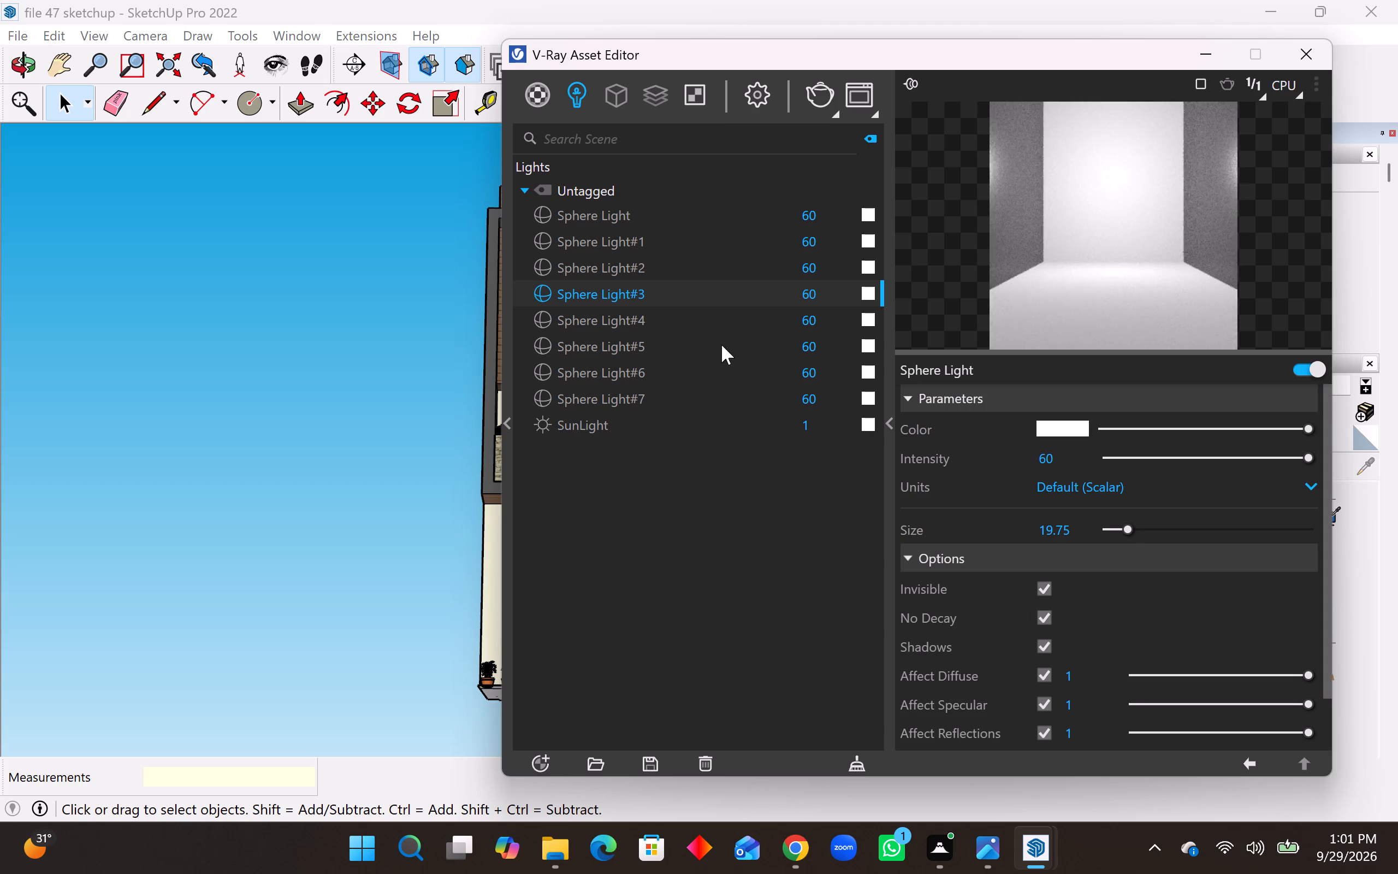
pyautogui.click(773, 322)
pyautogui.click(964, 560)
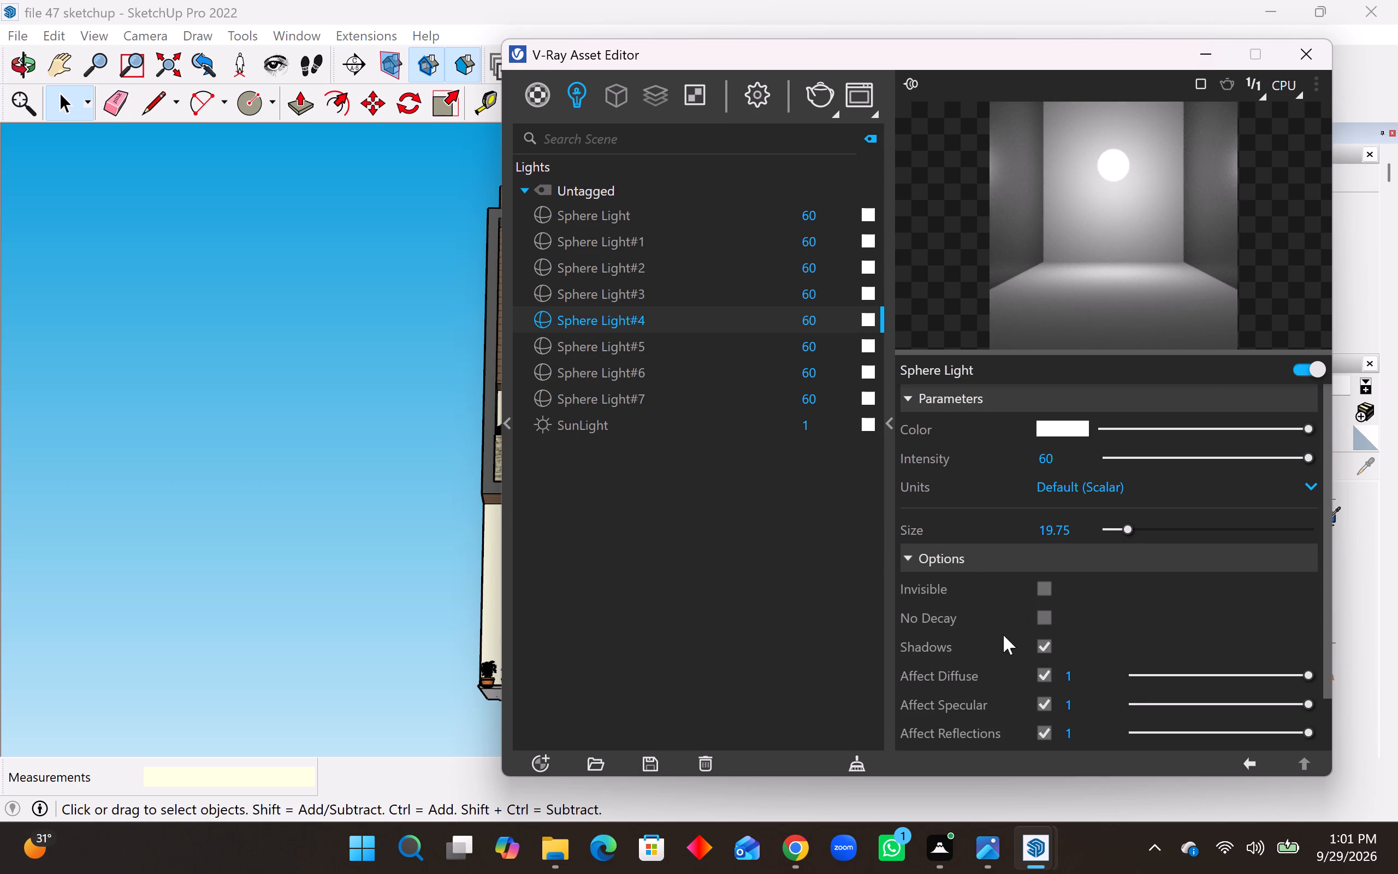
pyautogui.click(1036, 590)
pyautogui.click(1042, 587)
pyautogui.click(1046, 620)
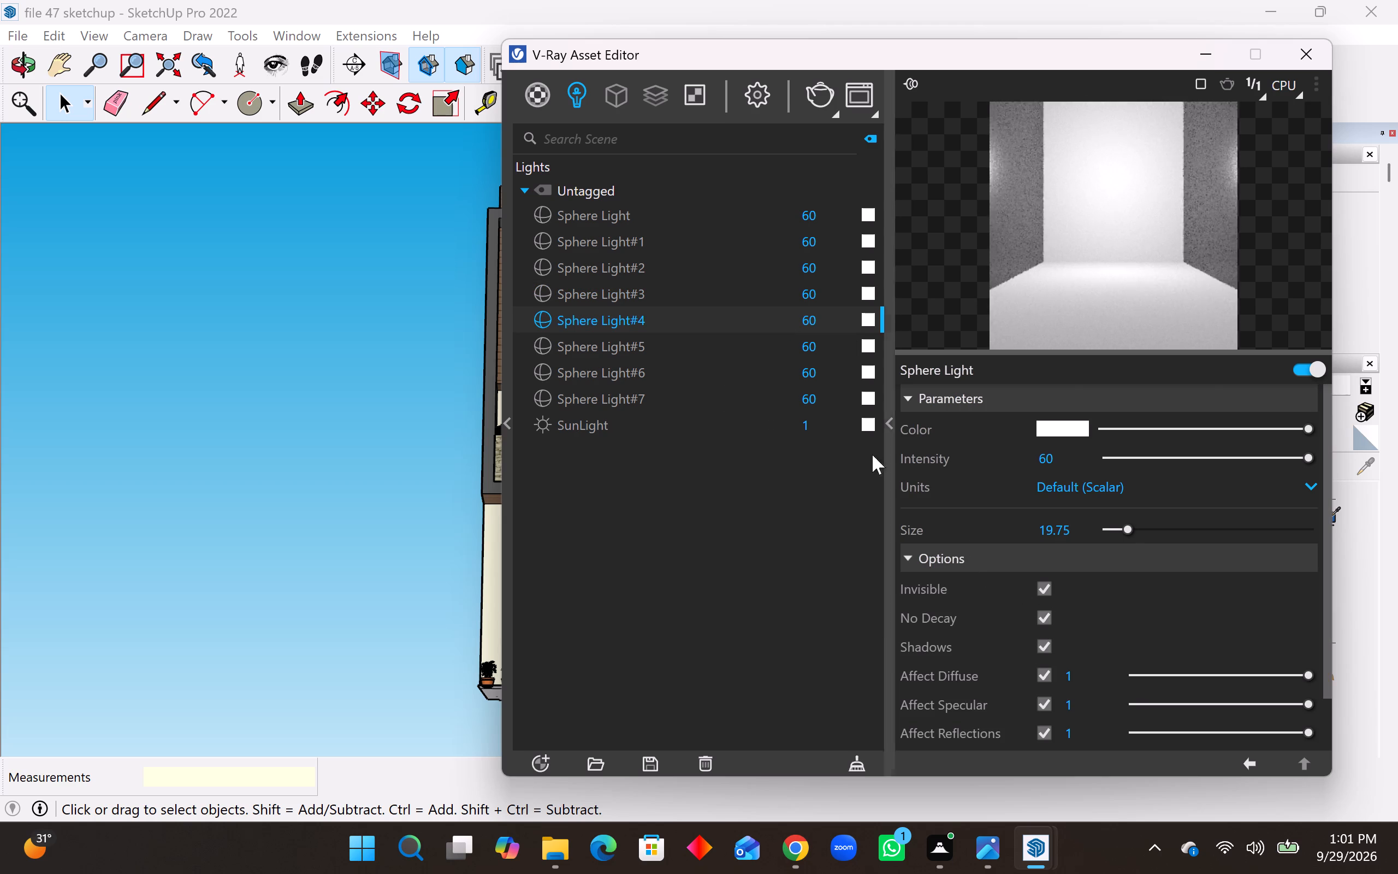
# Enable the Invisible and No Decay options for Sphere Light#5, Sphere Light#6 and Sphere Light#7, then put the Asset Editor away.
pyautogui.click(809, 356)
pyautogui.click(956, 556)
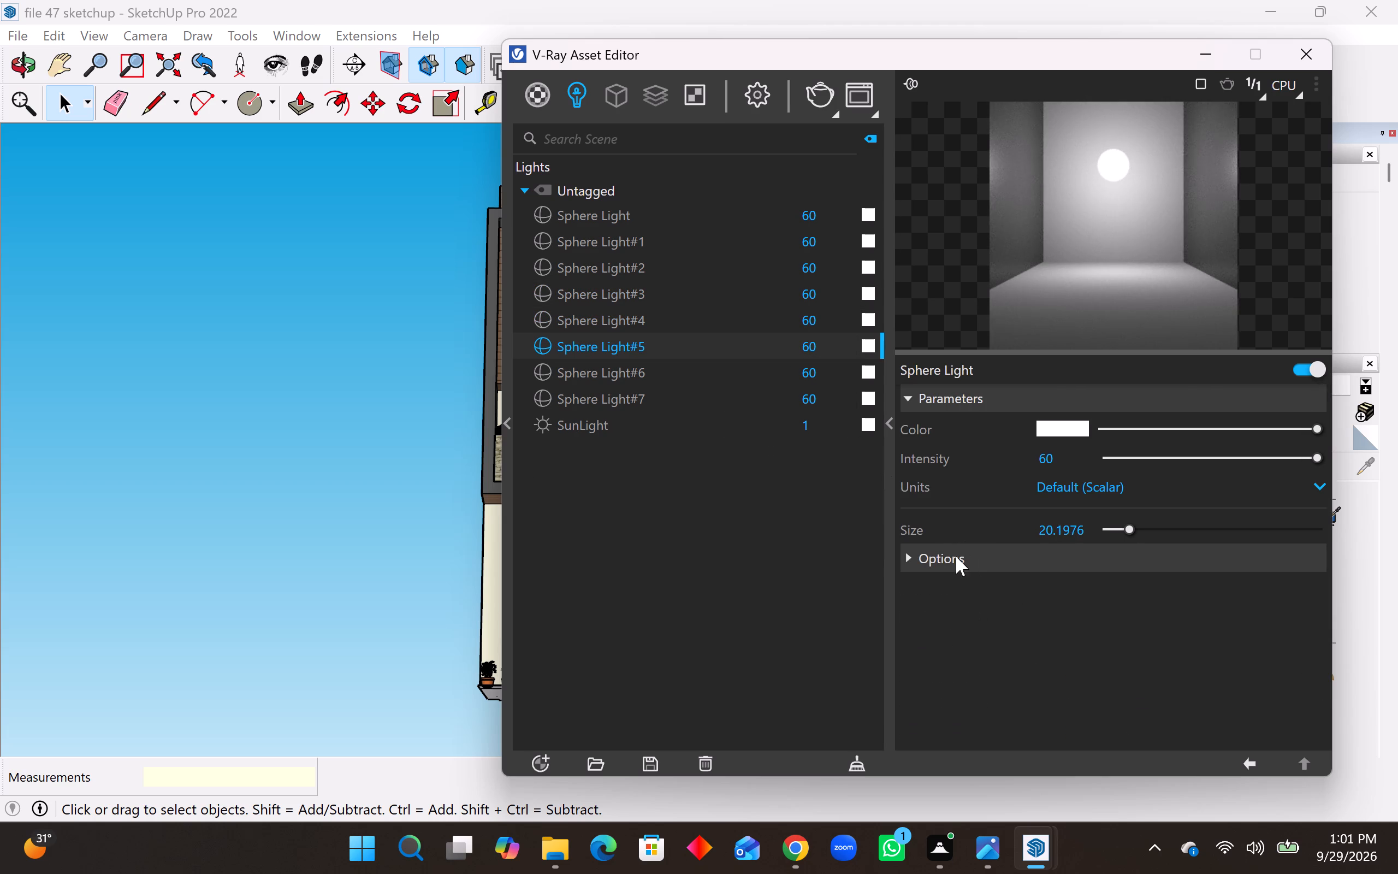
pyautogui.click(1050, 587)
pyautogui.click(1047, 625)
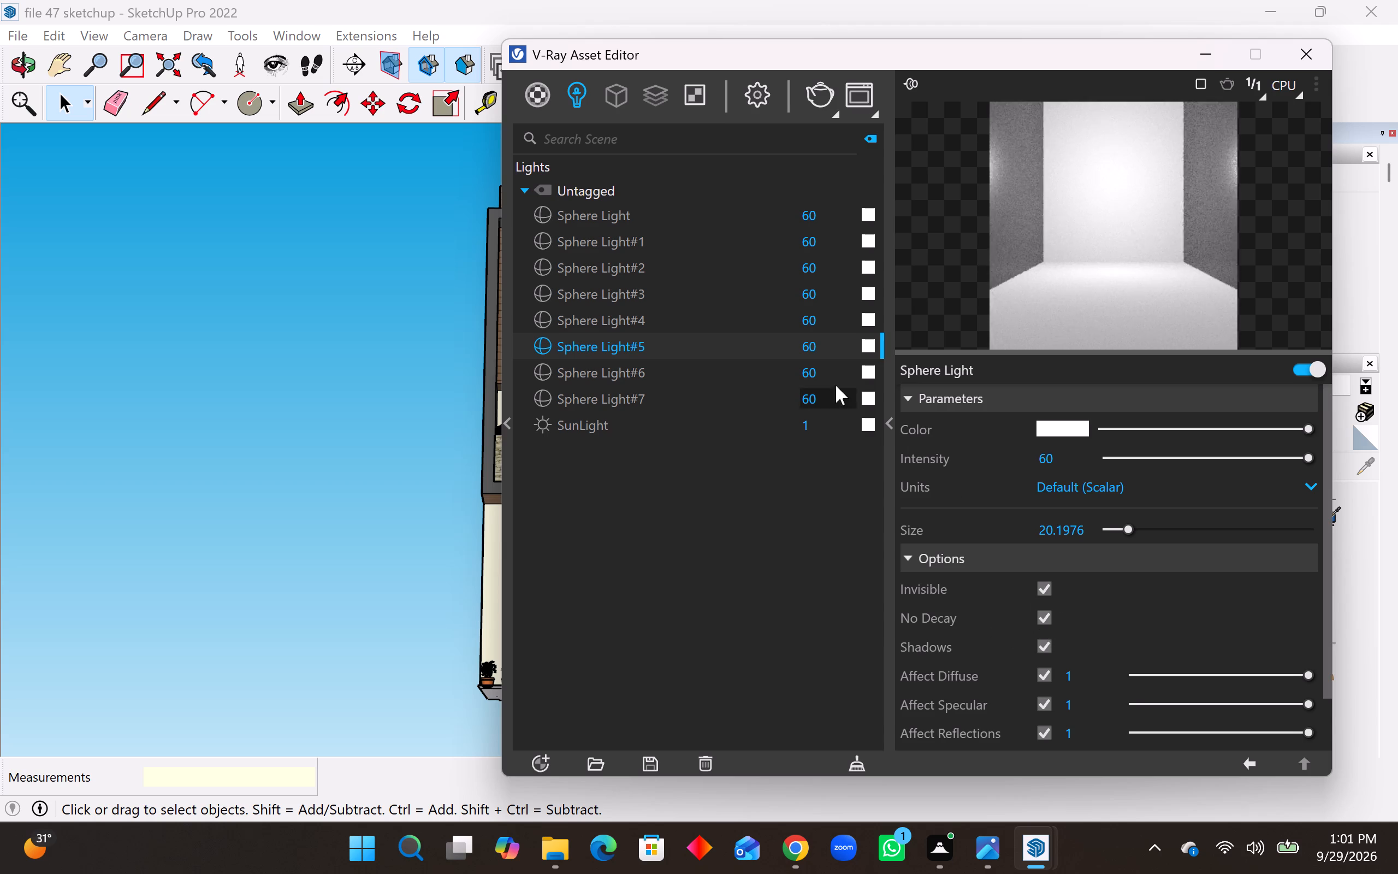
pyautogui.click(811, 379)
pyautogui.click(972, 553)
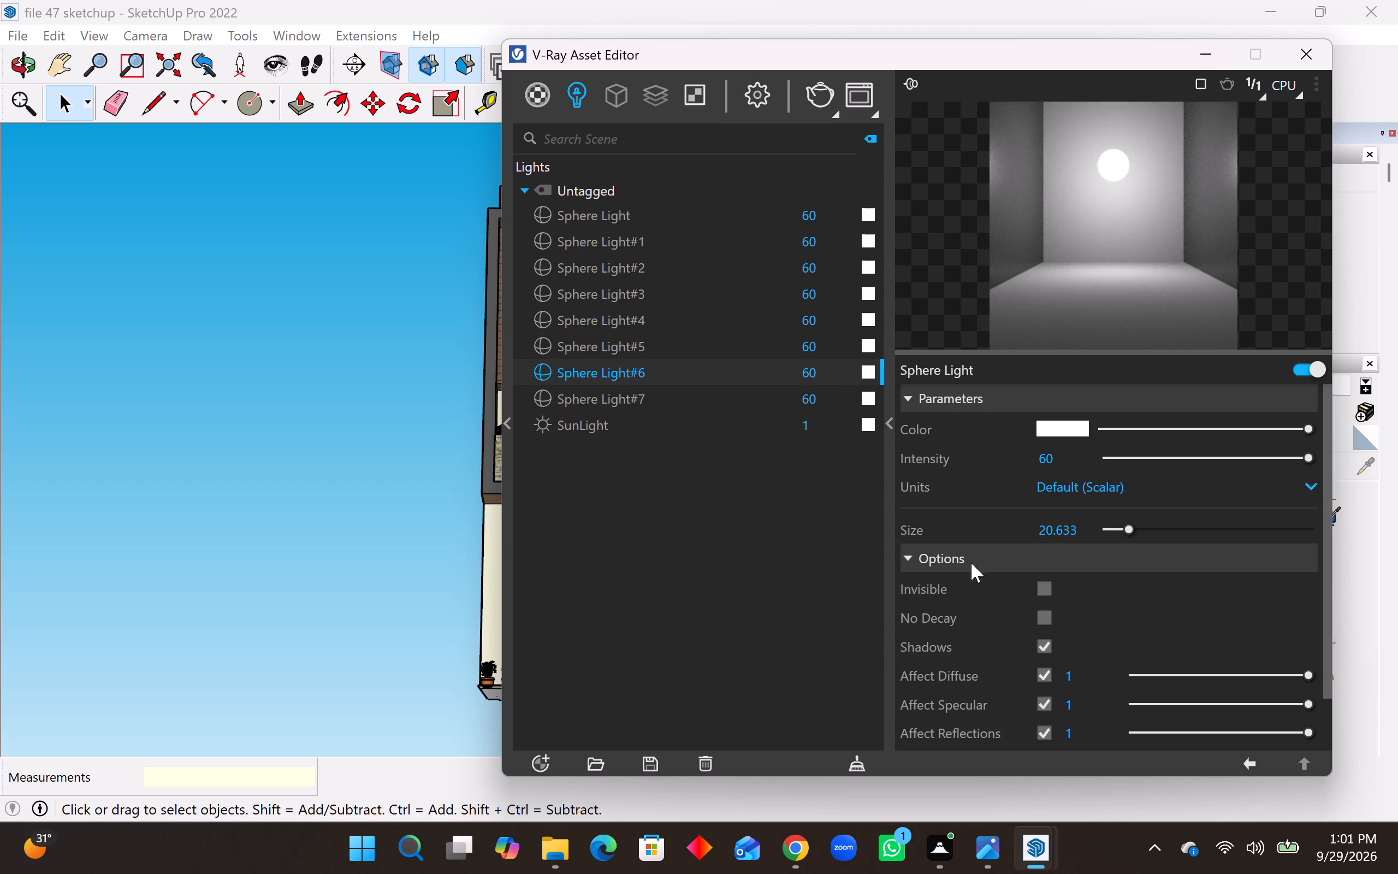
pyautogui.click(1042, 596)
pyautogui.click(1042, 624)
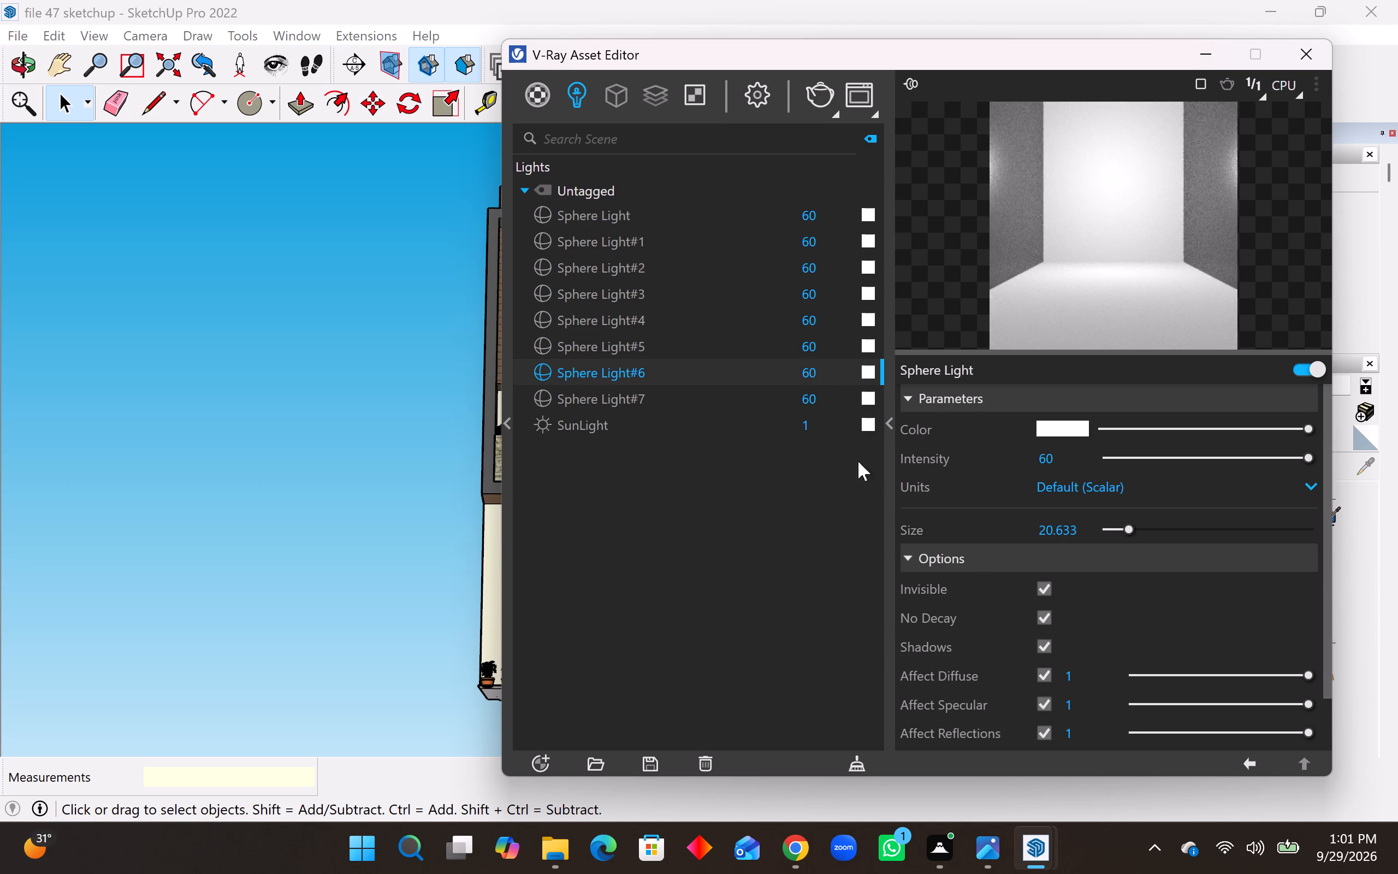
pyautogui.click(812, 407)
pyautogui.click(947, 558)
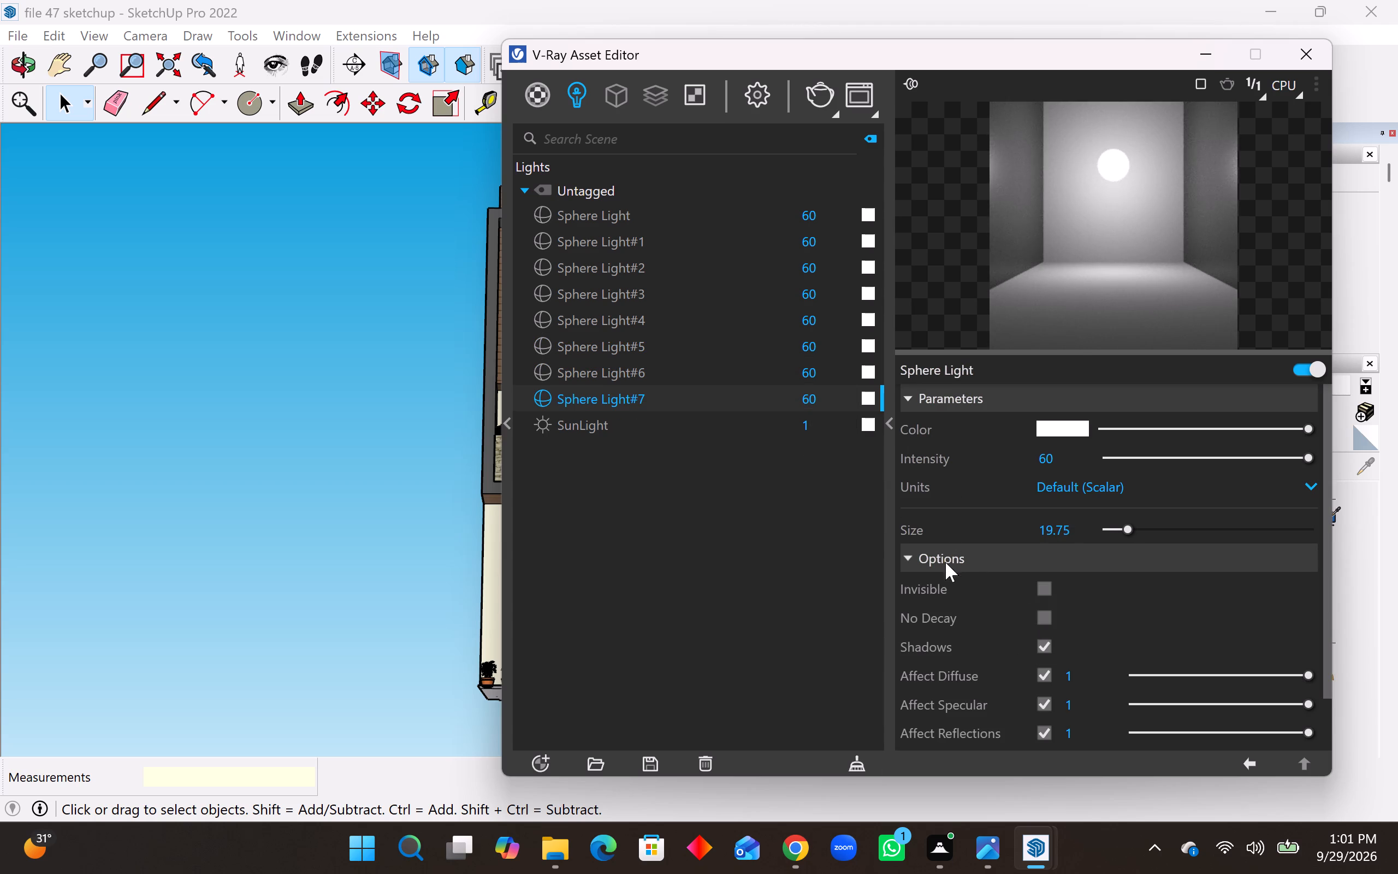
pyautogui.click(1040, 588)
pyautogui.click(1041, 625)
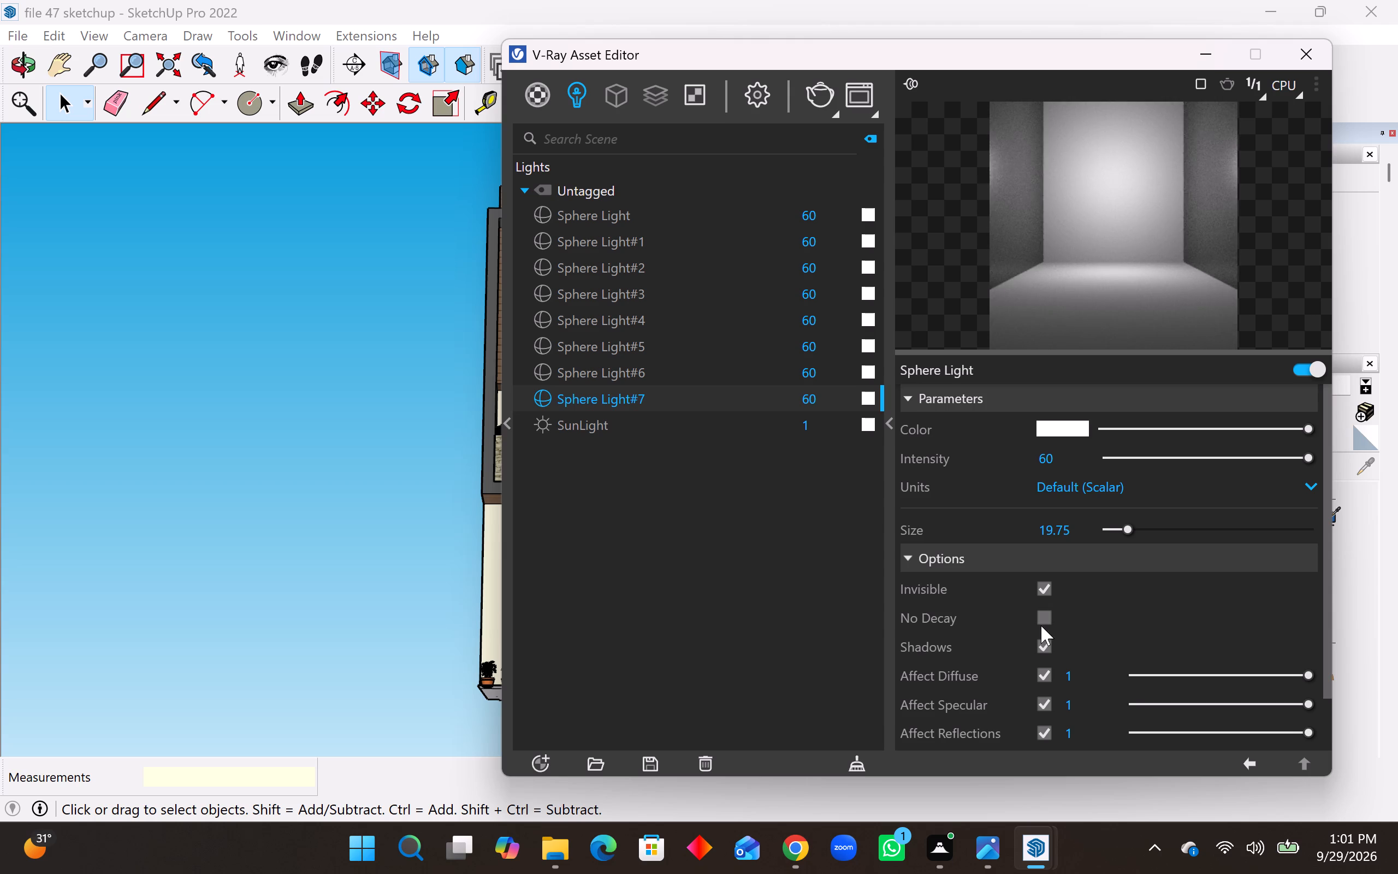
pyautogui.click(1038, 614)
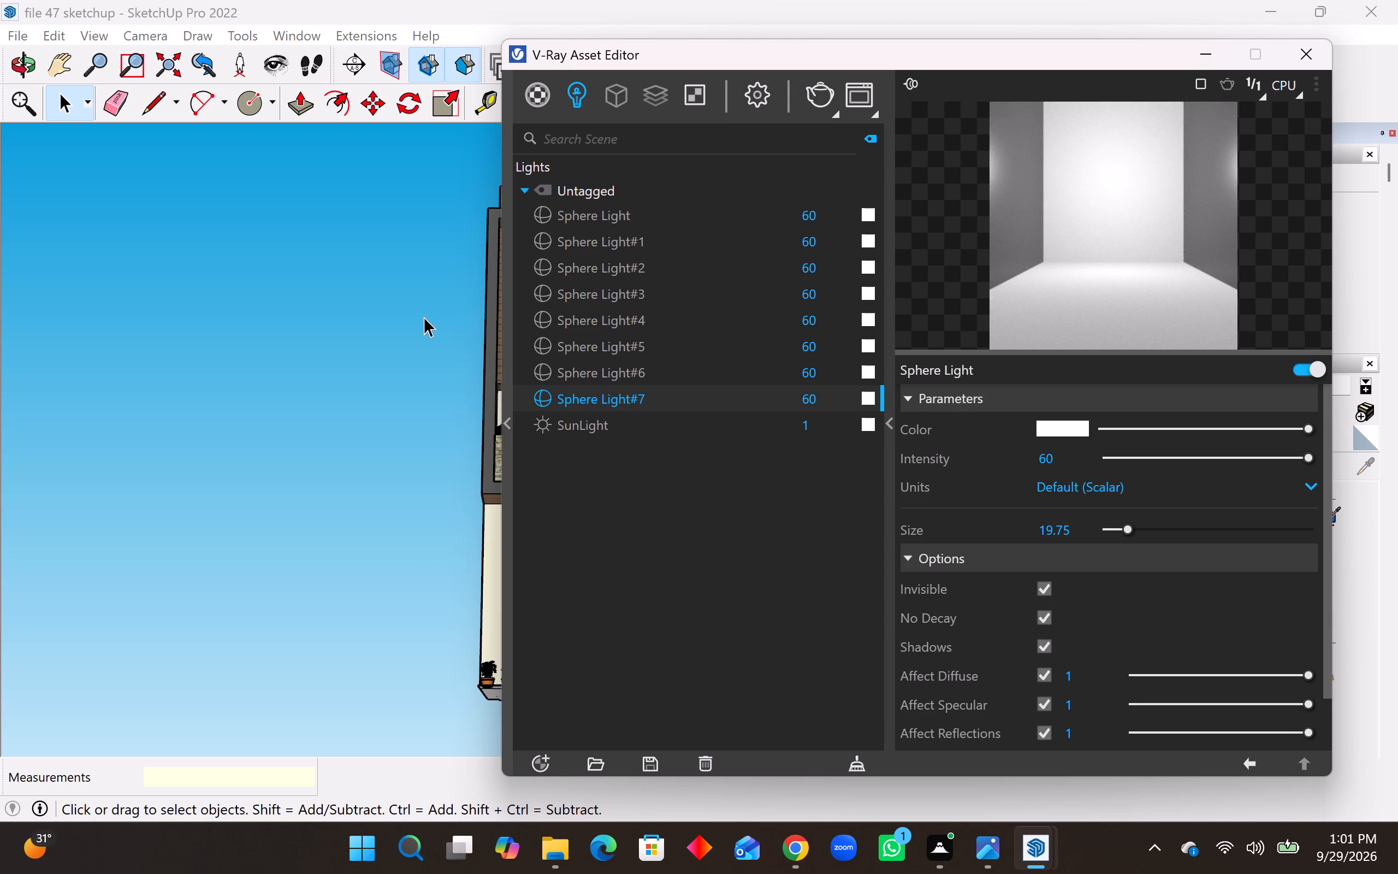
pyautogui.click(1217, 60)
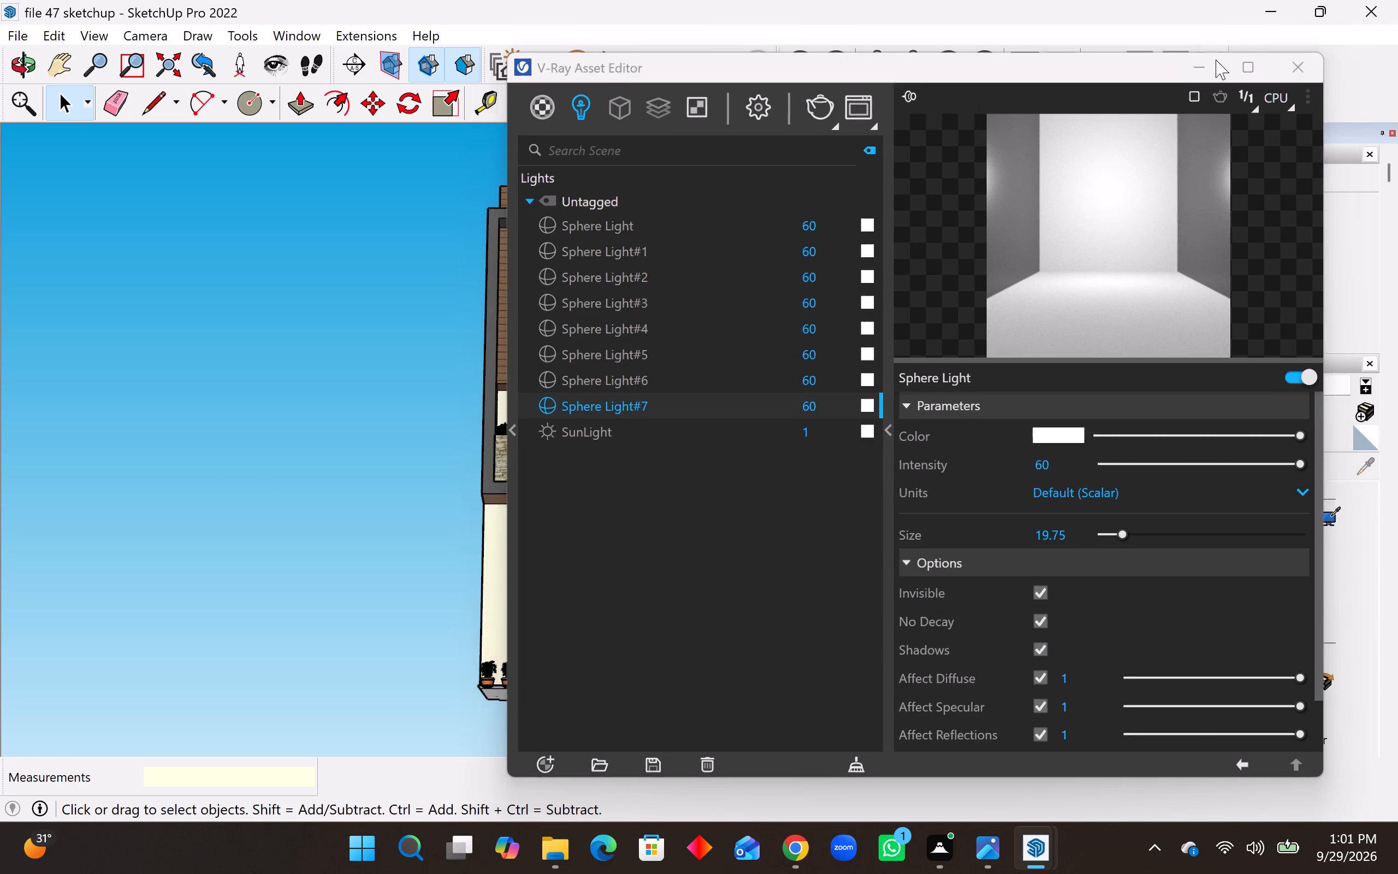
# Run a V-Ray test render of the house's whole front facade and close the frame buffer after viewing it.
pyautogui.moveTo(867, 337); pyautogui.dragTo(868, 411, button='middle')
pyautogui.middleClick(870, 458)
pyautogui.scroll(-3, 779, 353)
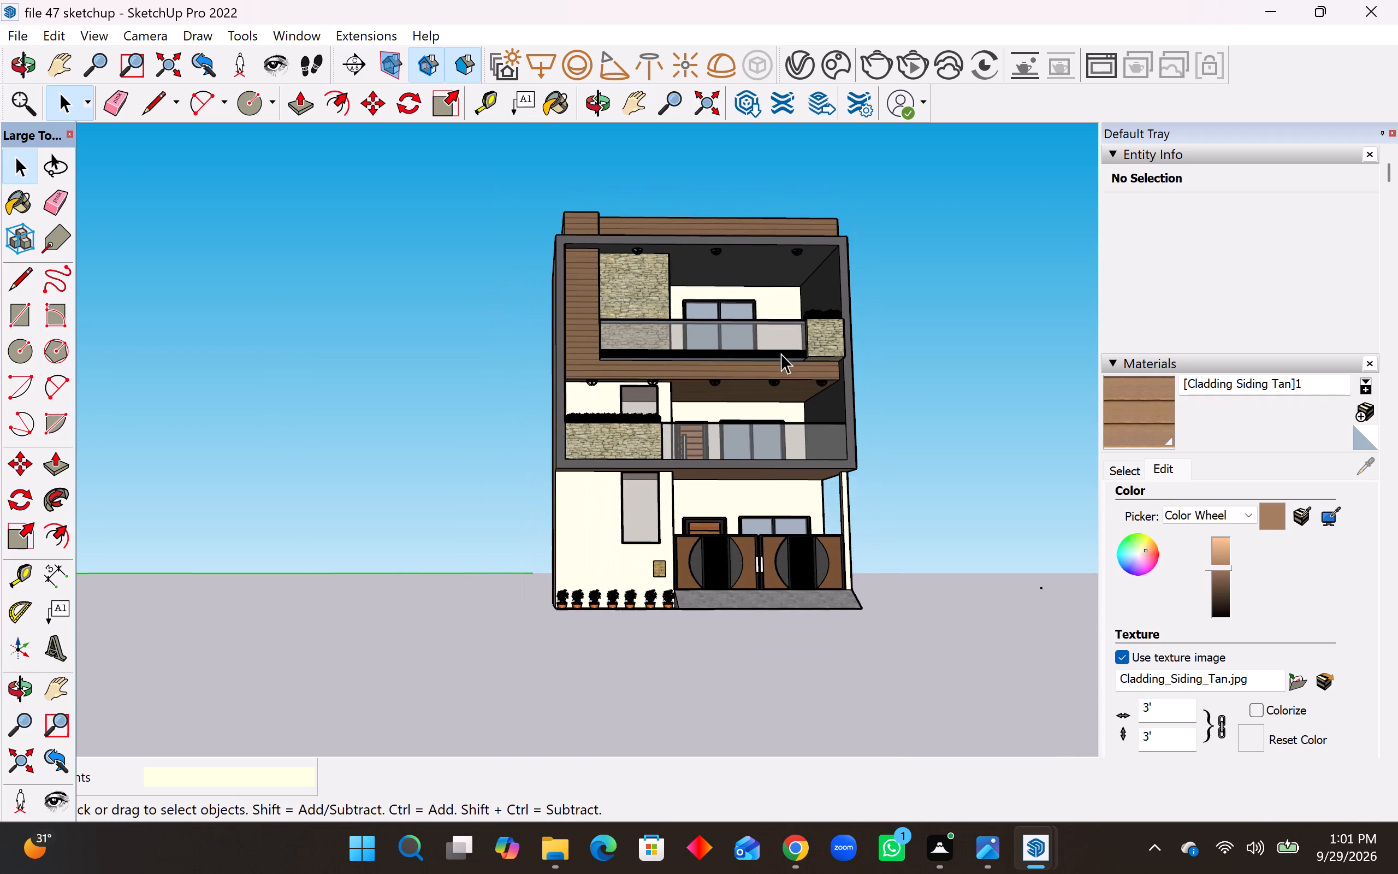
pyautogui.moveTo(836, 356); pyautogui.dragTo(809, 438, button='middle')
pyautogui.scroll(4, 984, 394)
pyautogui.scroll(-1, 968, 427)
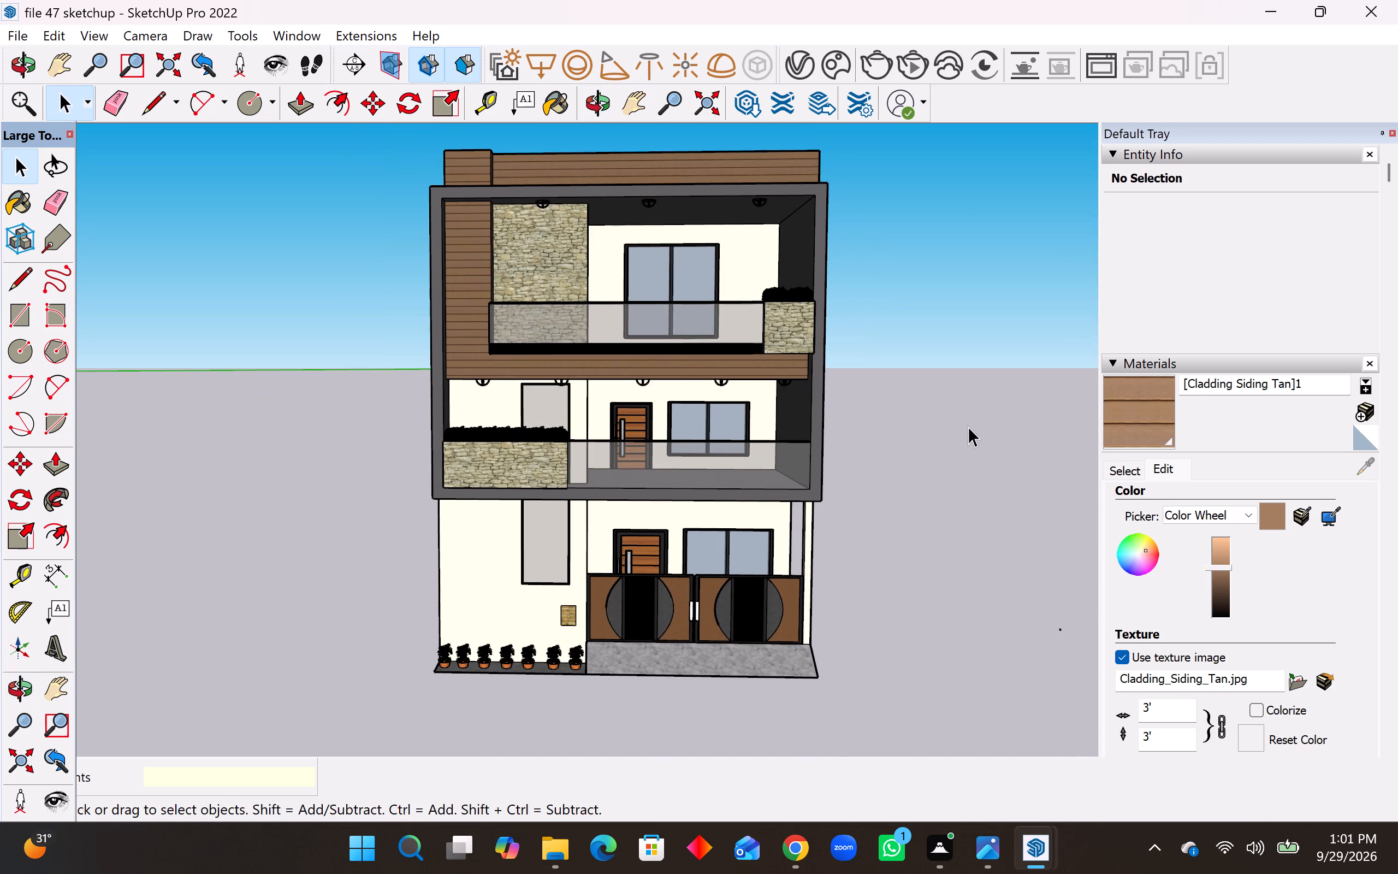
pyautogui.scroll(2, 851, 201)
pyautogui.moveTo(850, 339); pyautogui.dragTo(857, 332, button='middle')
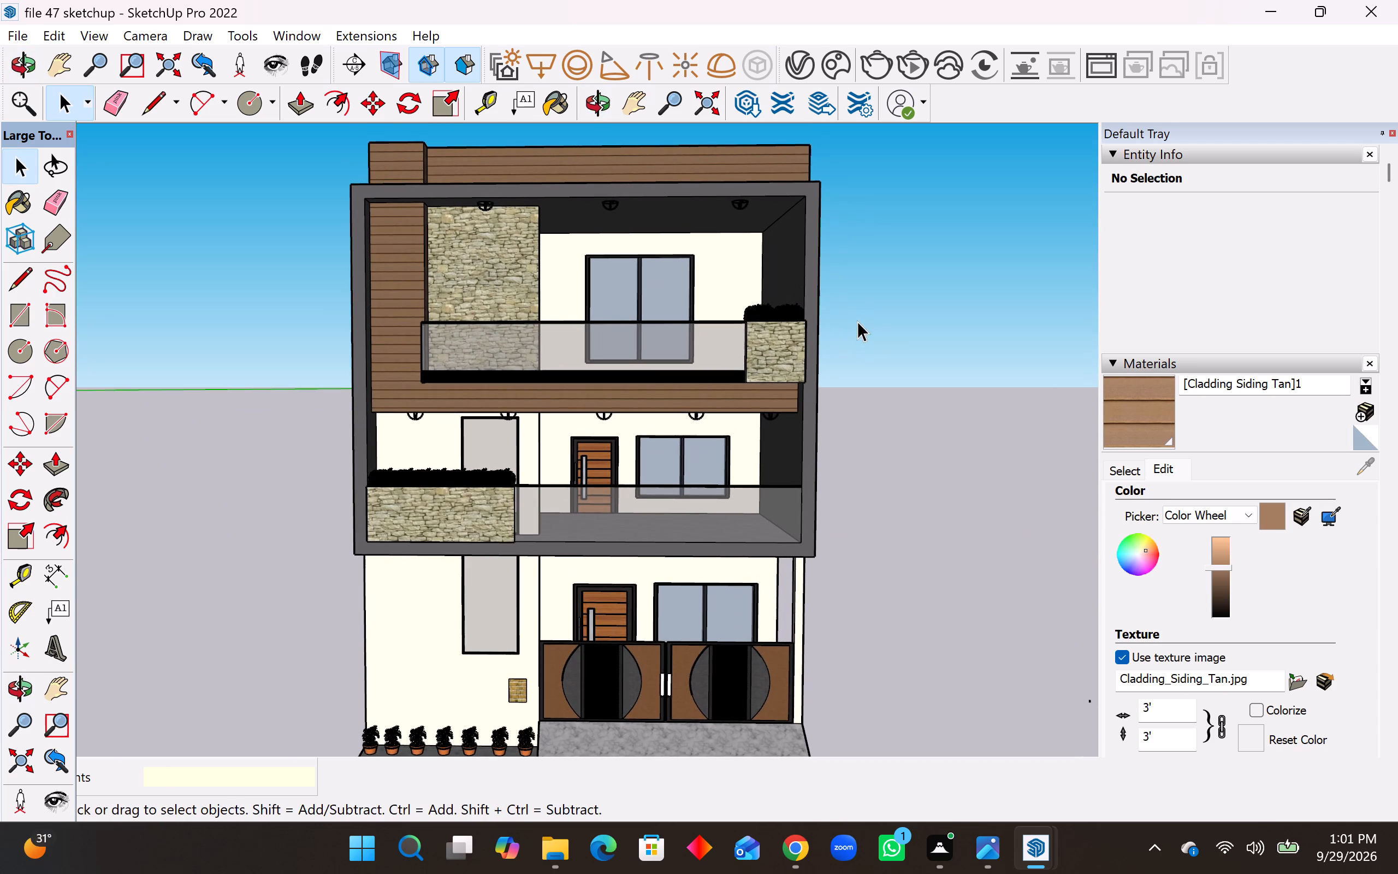
pyautogui.scroll(-1, 855, 305)
pyautogui.scroll(1, 933, 289)
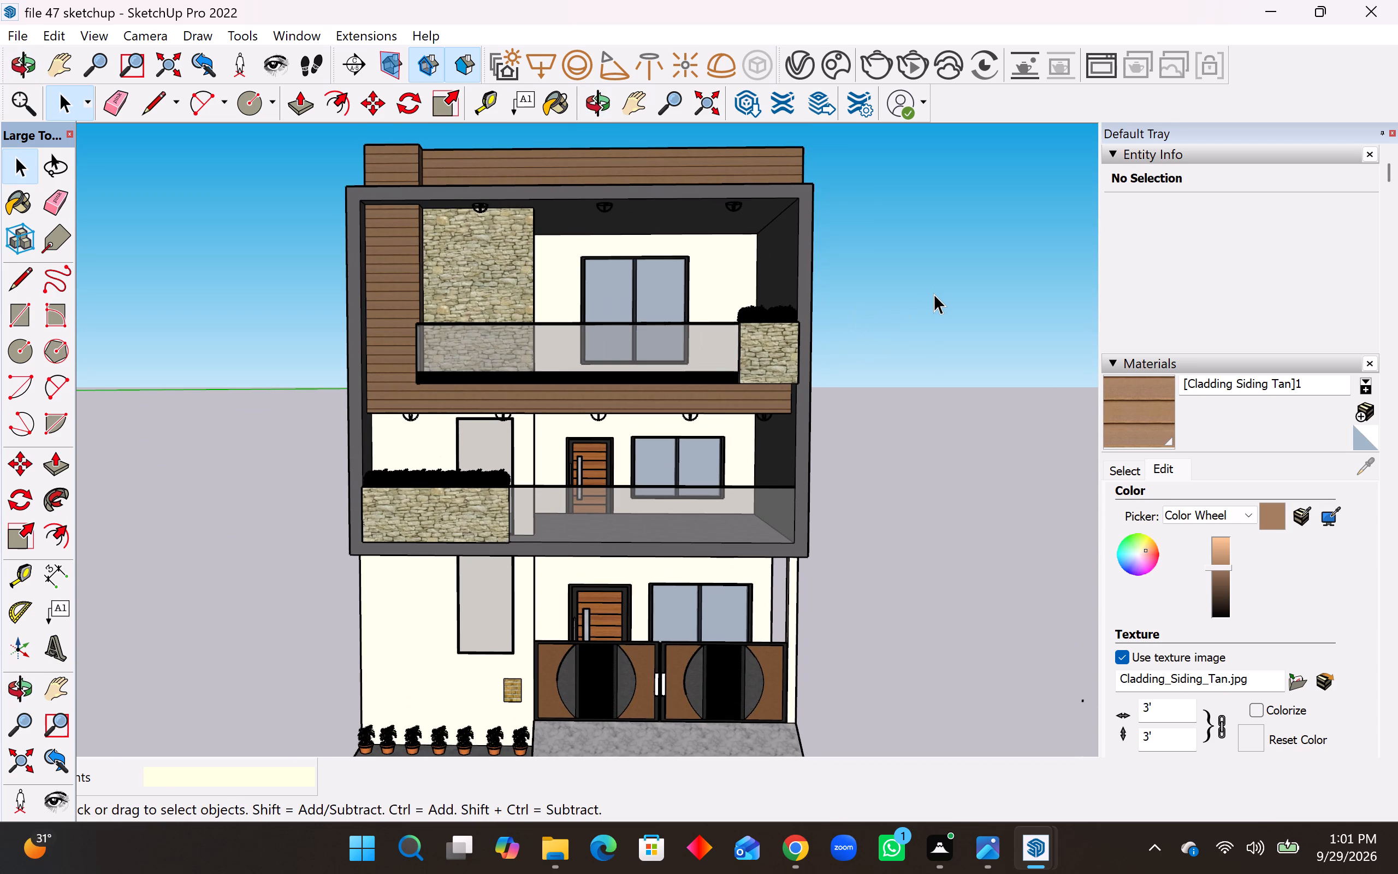
pyautogui.click(871, 64)
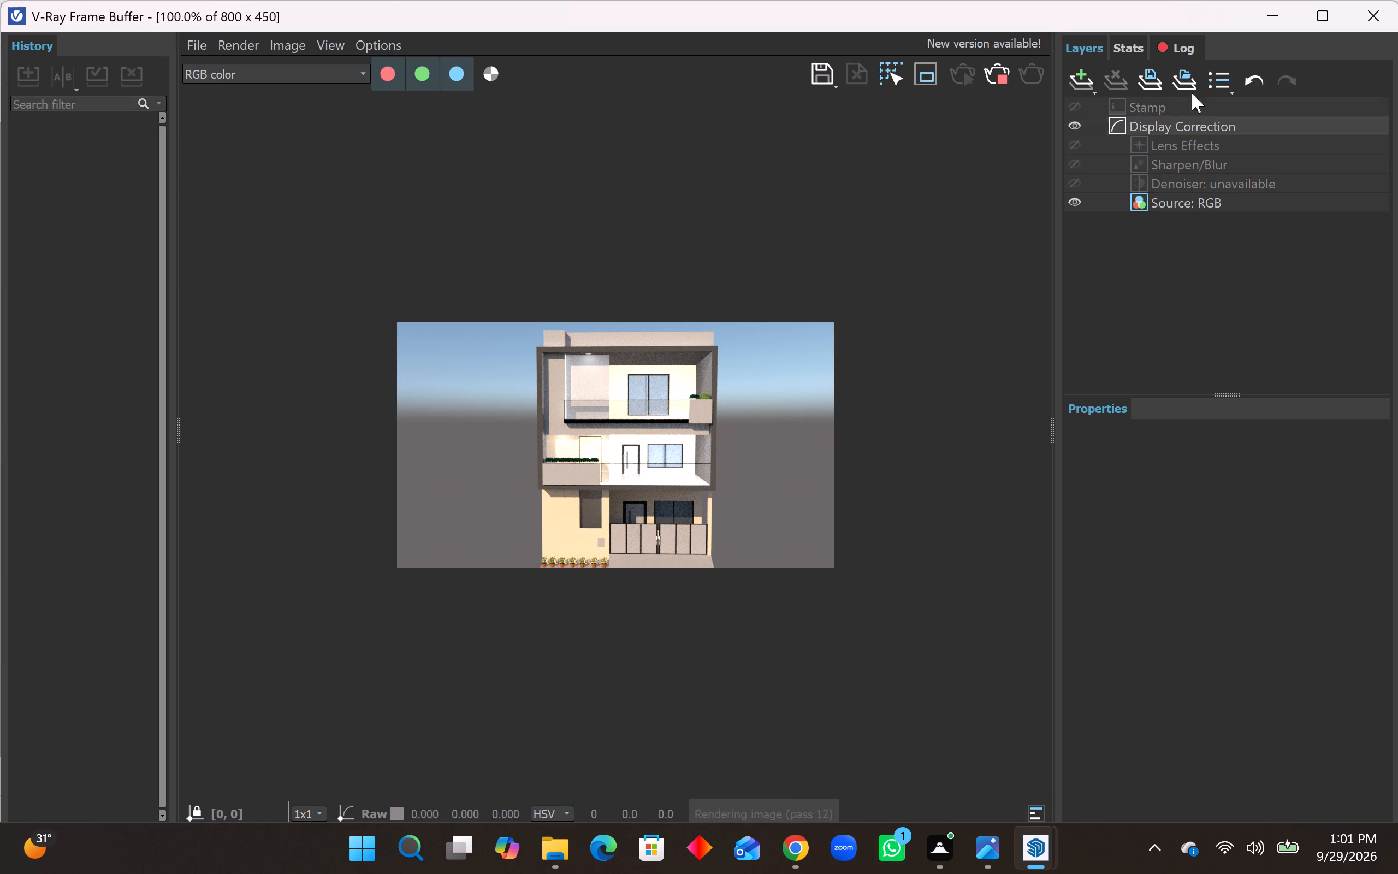
pyautogui.click(1359, 14)
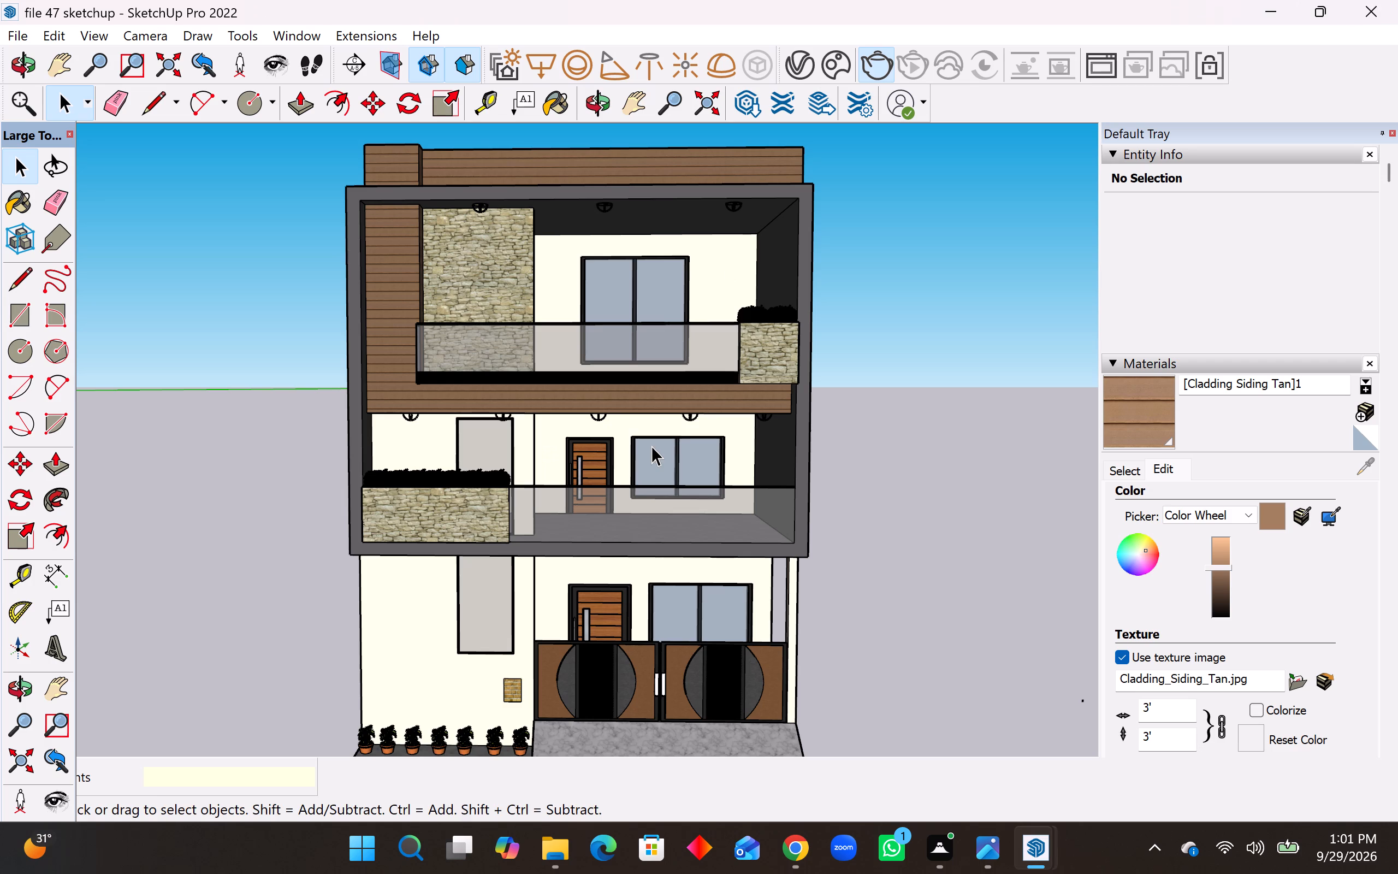
# Run a V-Ray test render of the two balconies seen from below, showing their ceiling fixtures, and close the frame buffer.
pyautogui.middleClick(651, 446)
pyautogui.moveTo(529, 311); pyautogui.dragTo(520, 197, button='middle')
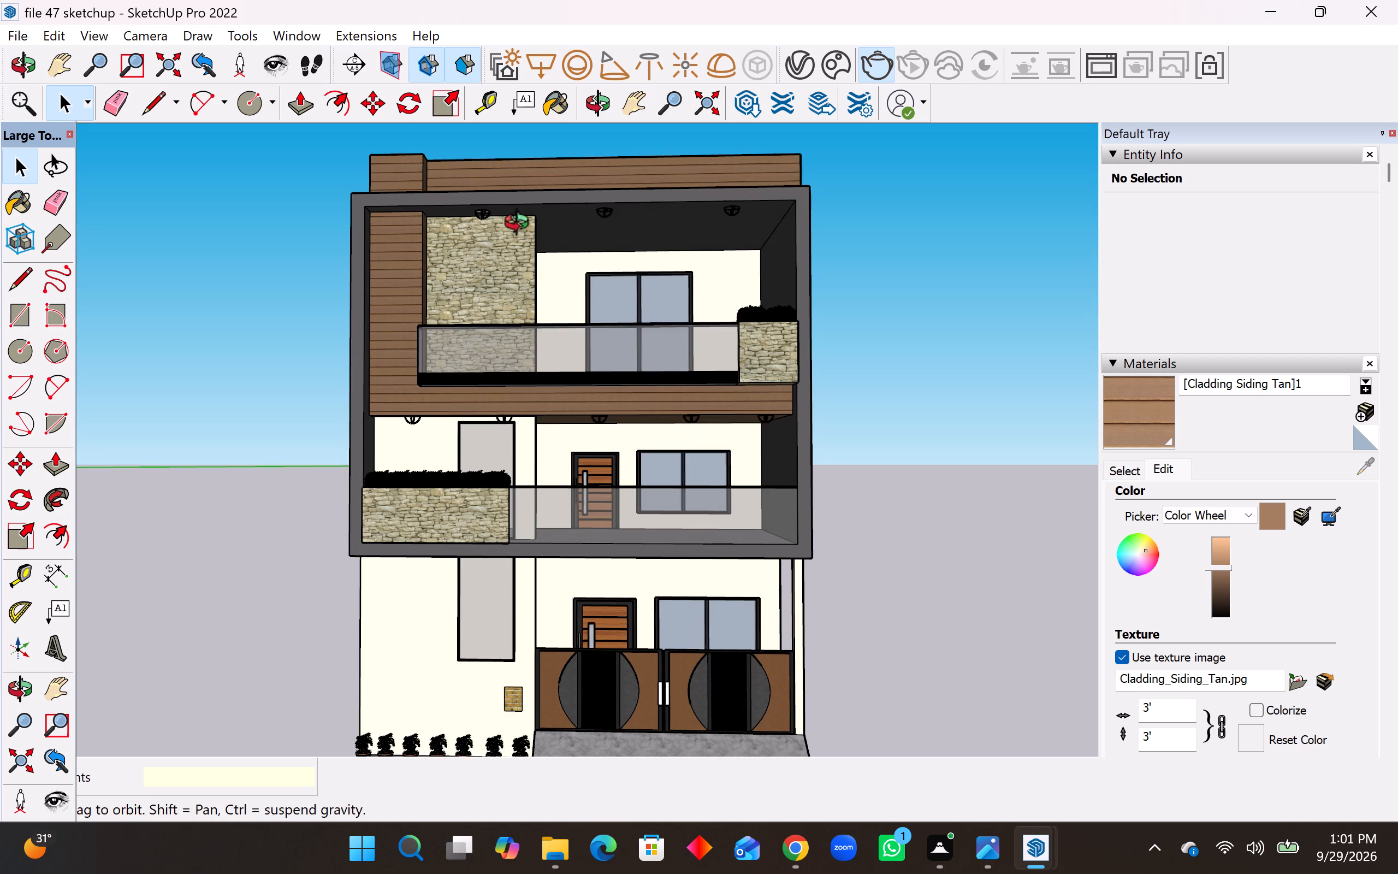
pyautogui.moveTo(538, 215); pyautogui.dragTo(538, 180, button='middle')
pyautogui.scroll(4, 511, 247)
pyautogui.scroll(3, 580, 257)
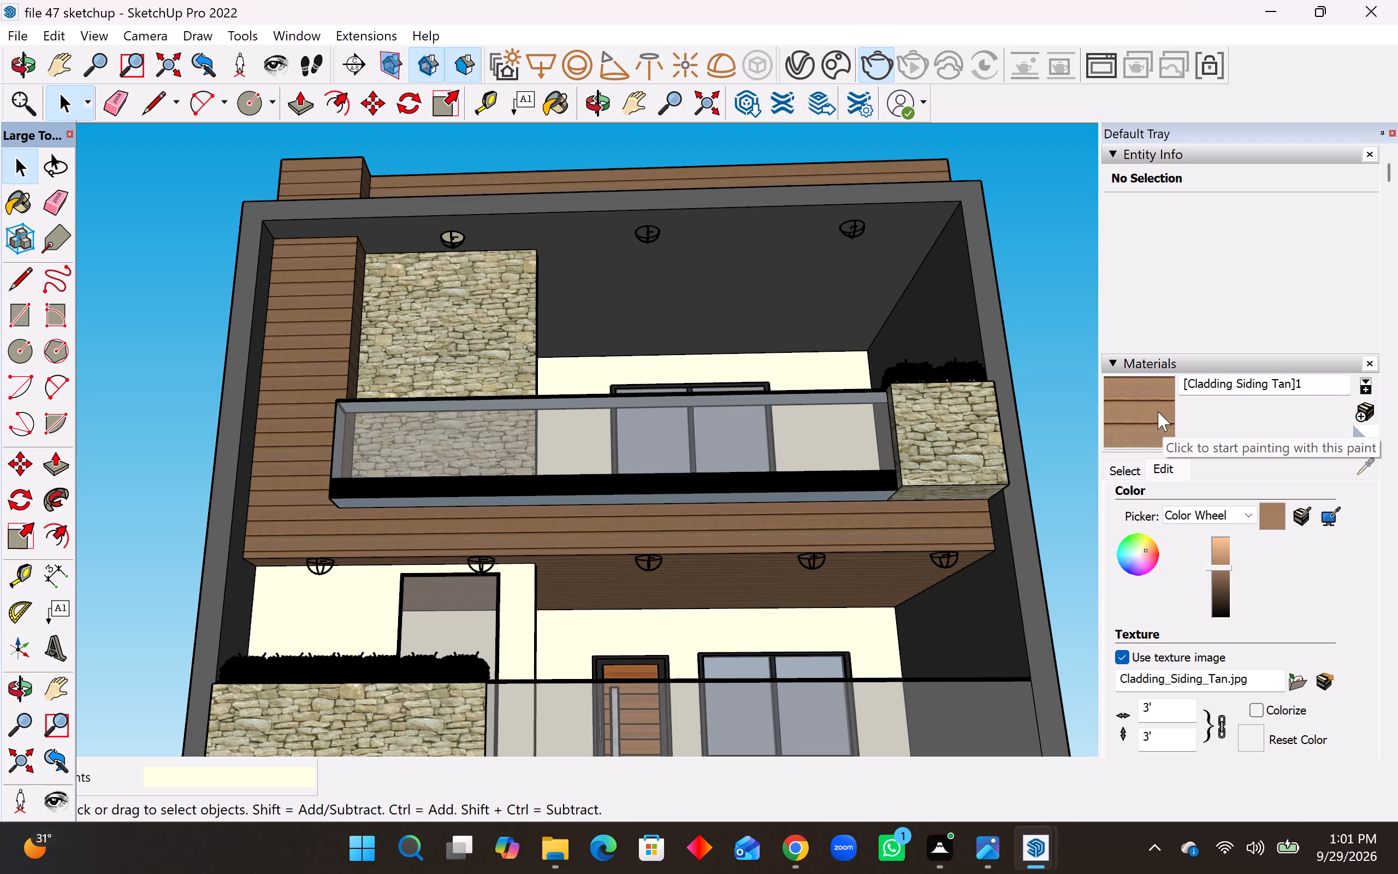
pyautogui.scroll(-3, 734, 370)
pyautogui.scroll(2, 869, 639)
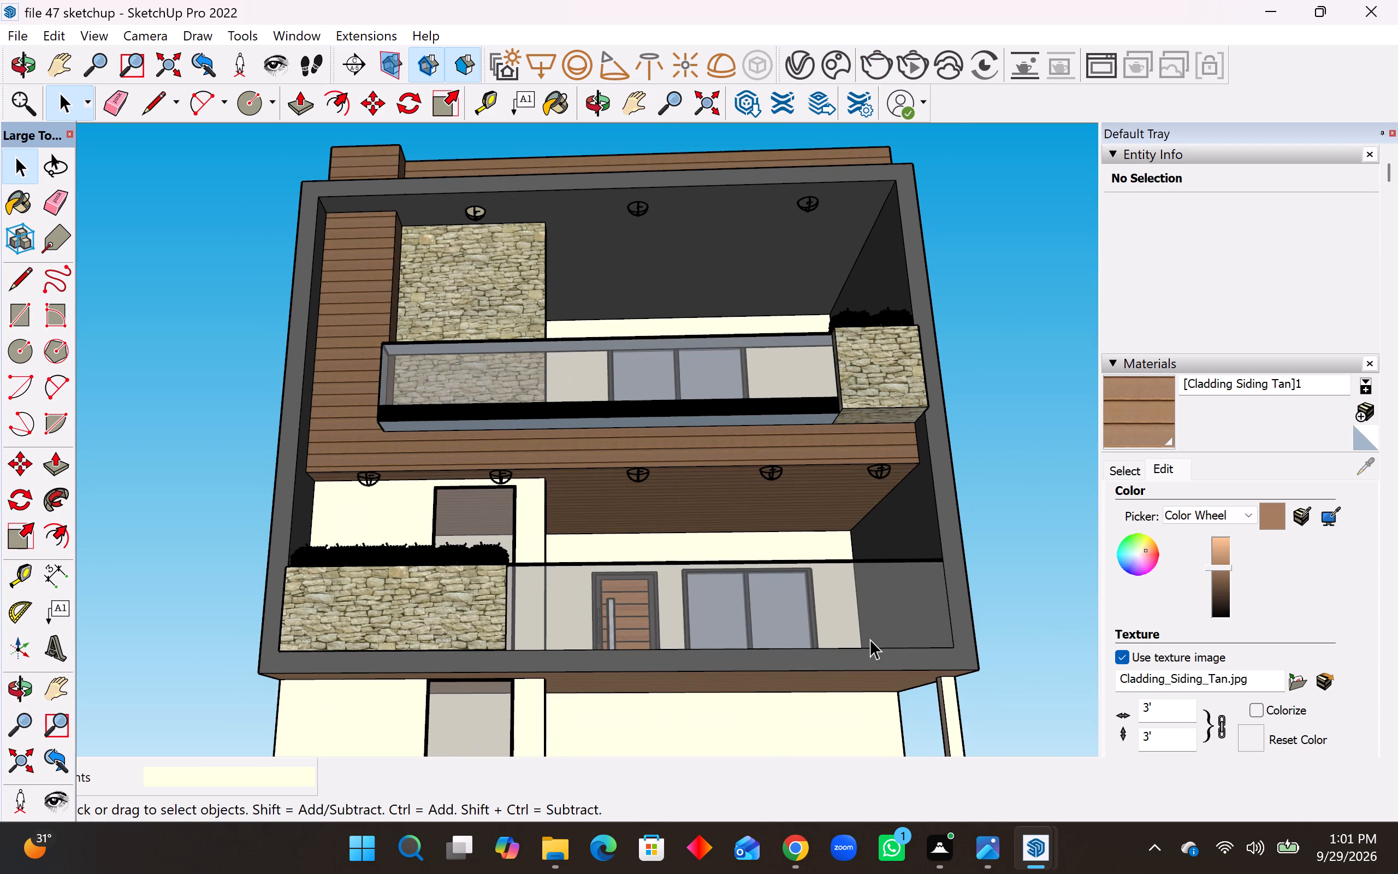
pyautogui.click(876, 61)
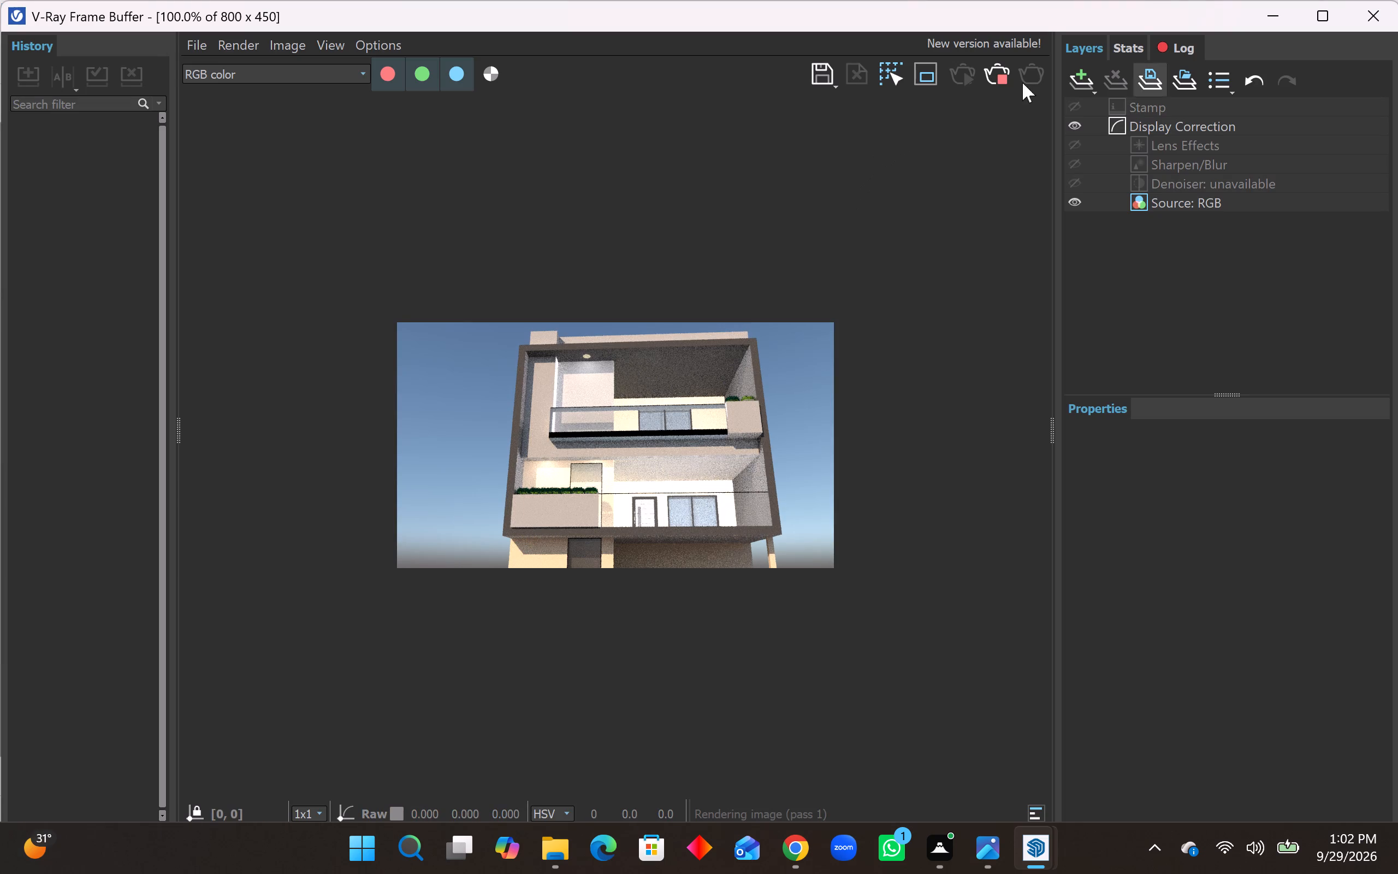
pyautogui.click(1366, 10)
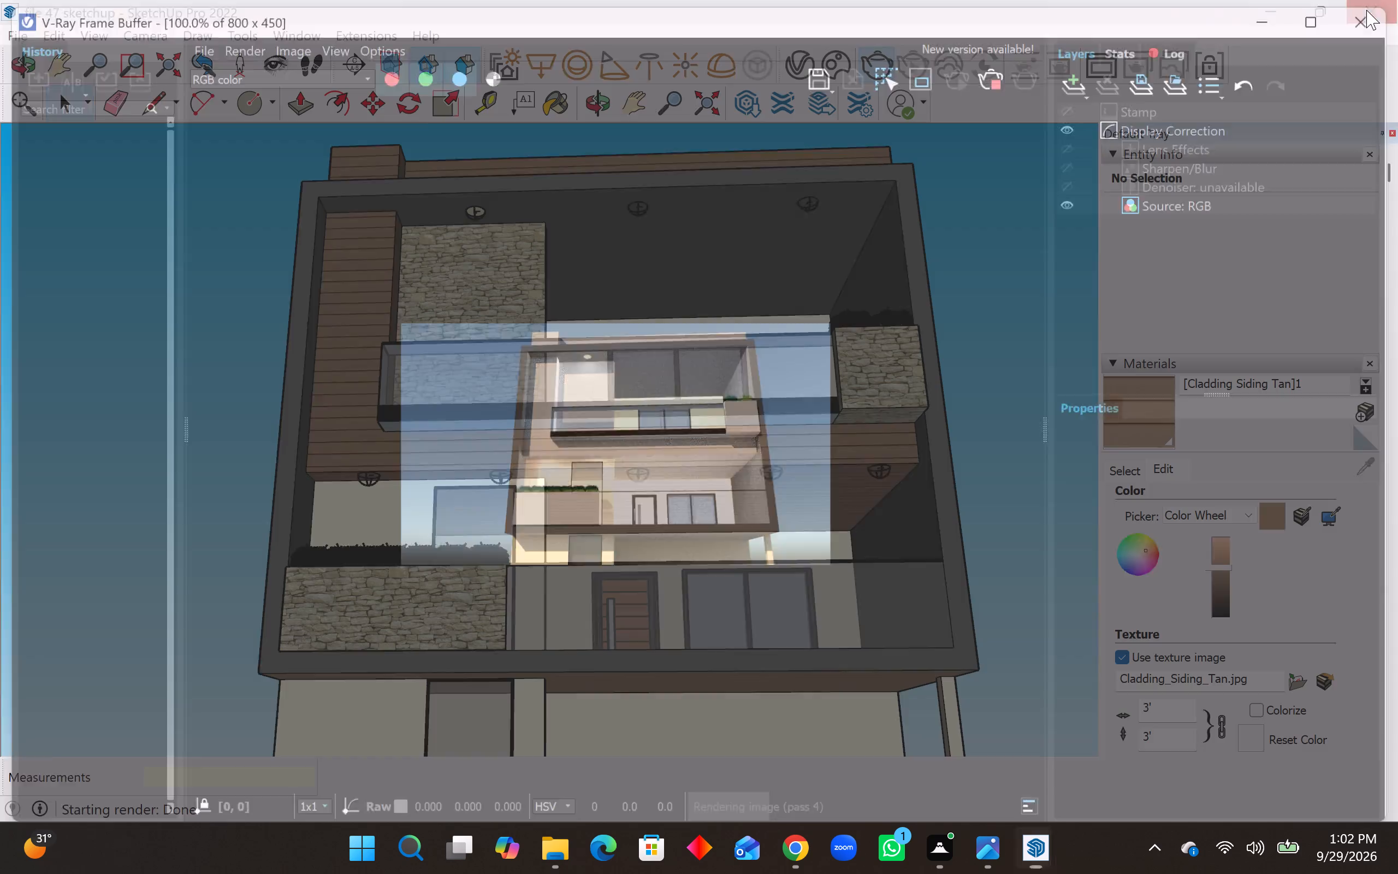
# Reopen the V-Ray Asset Editor and switch off the SunLight.
pyautogui.click(808, 68)
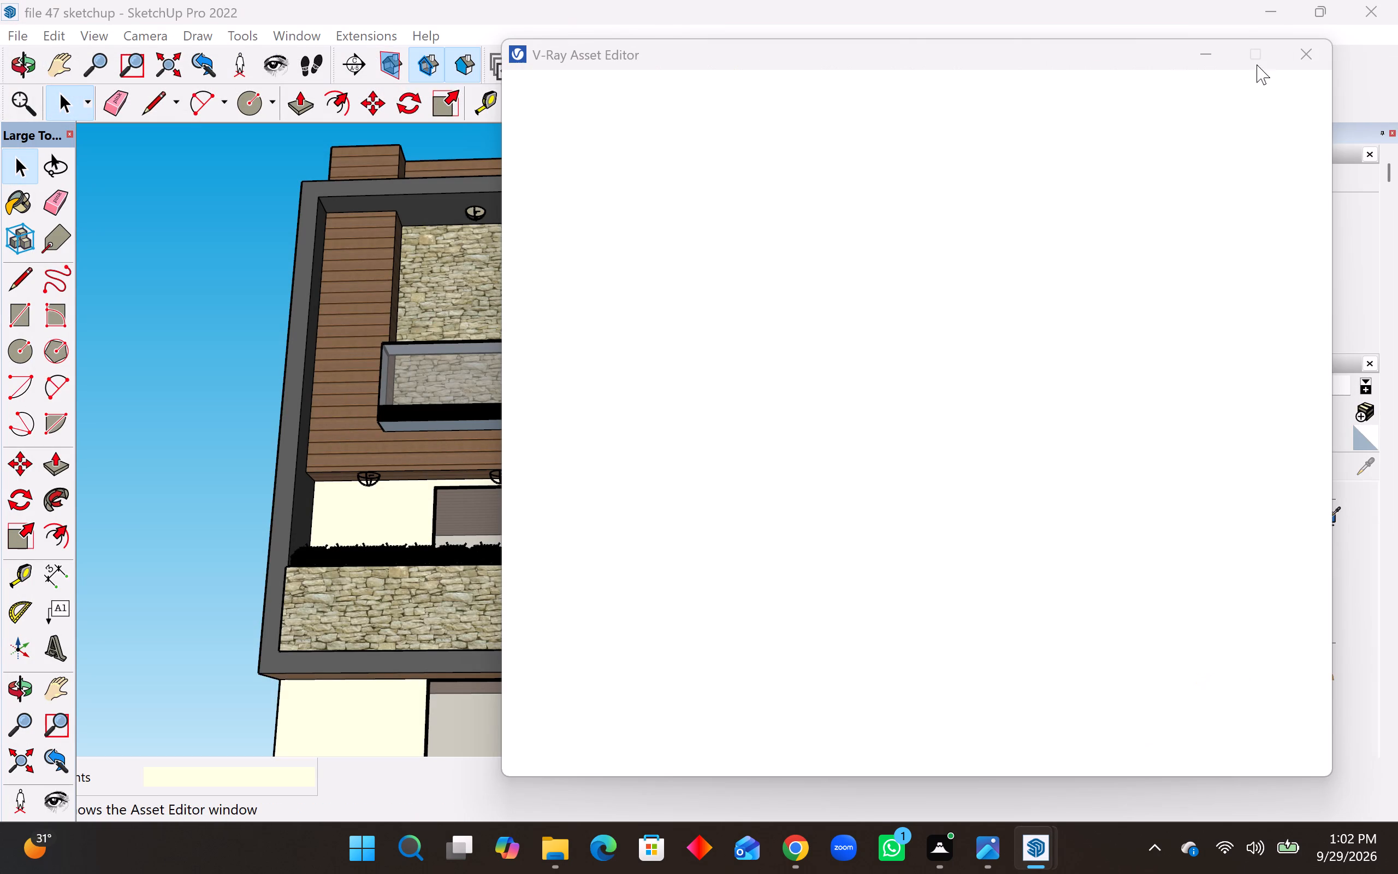
pyautogui.click(1301, 55)
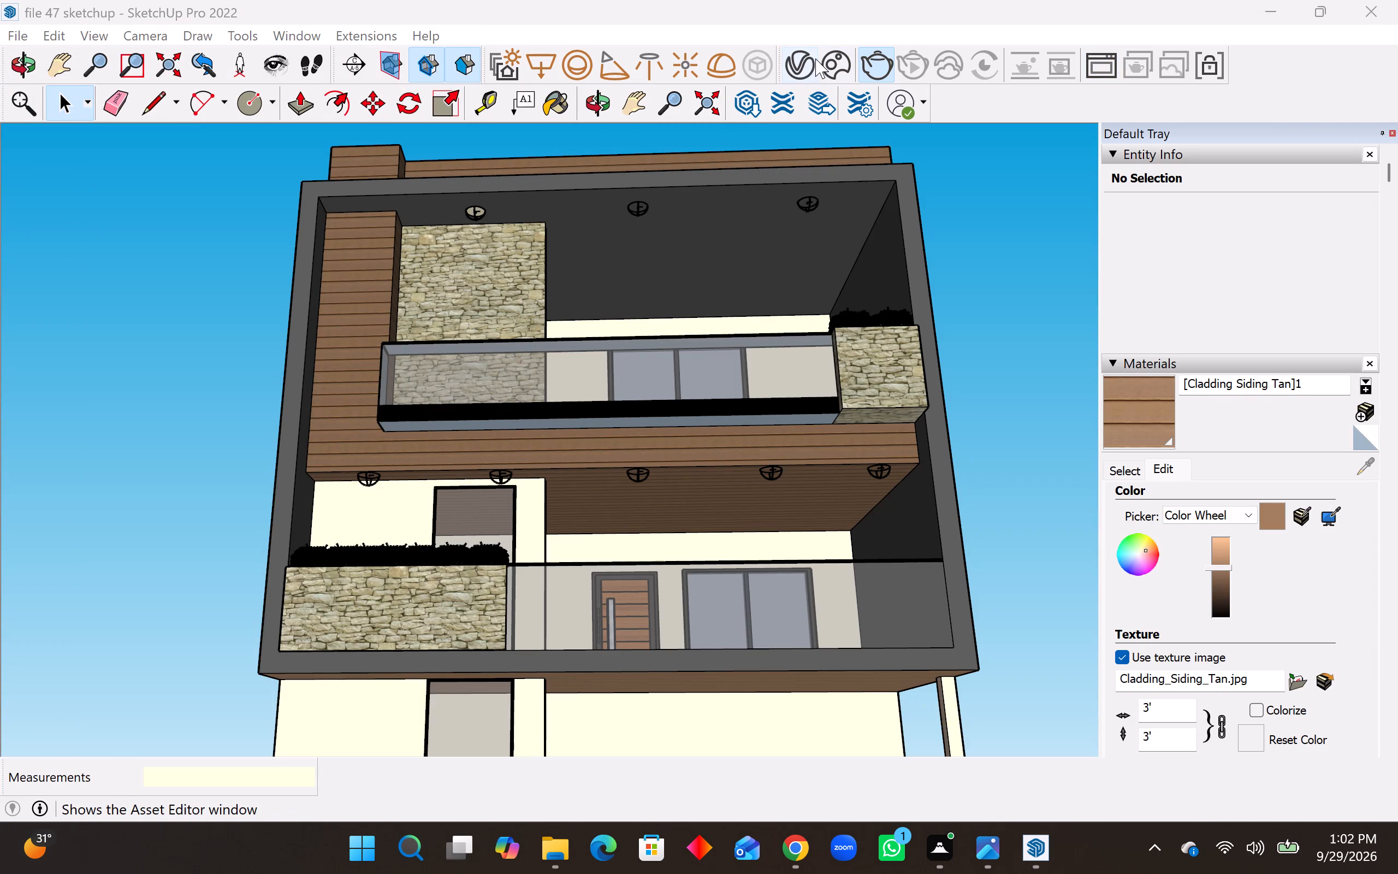
pyautogui.click(801, 62)
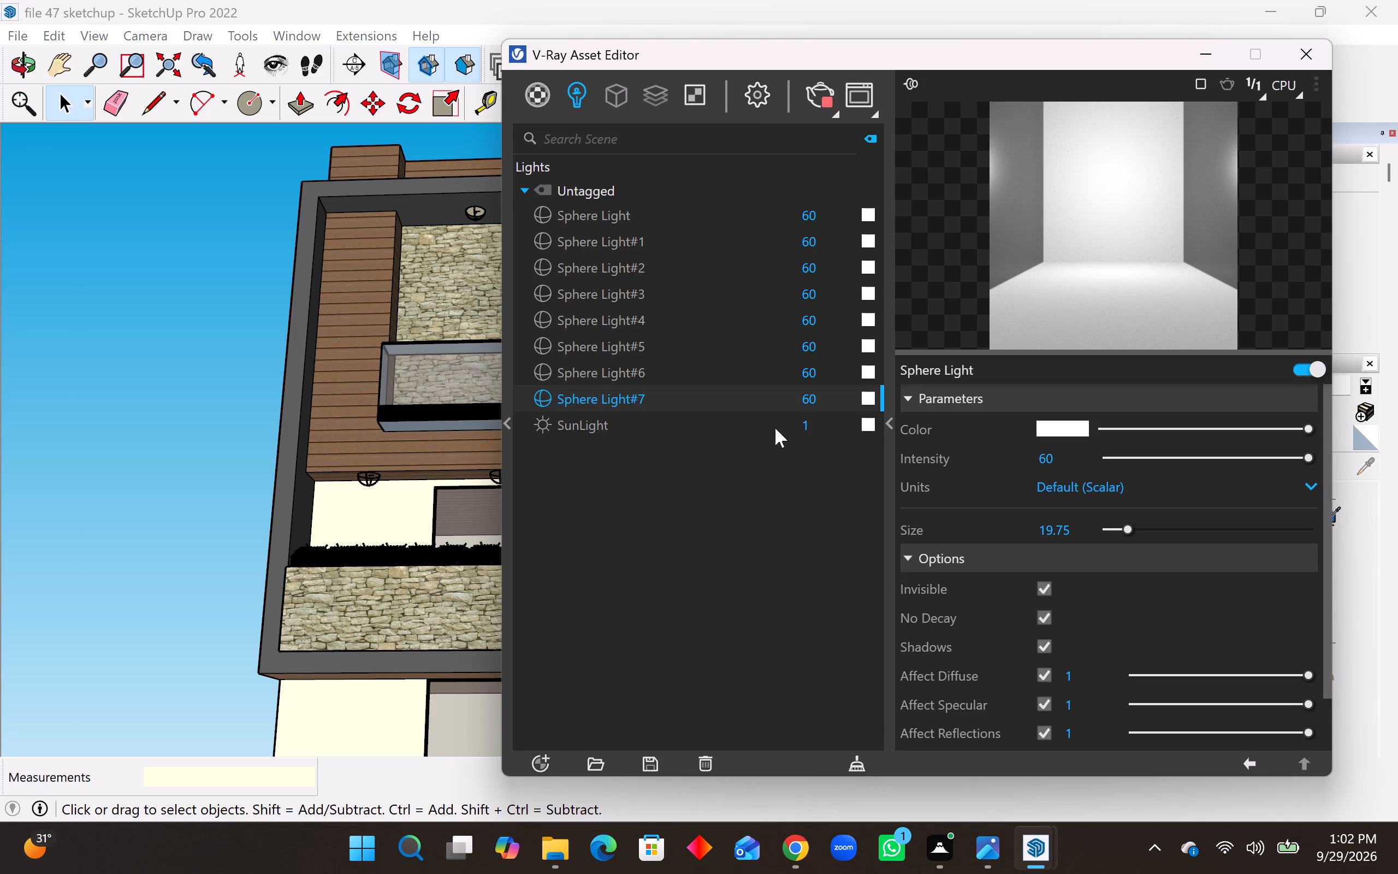
pyautogui.click(820, 427)
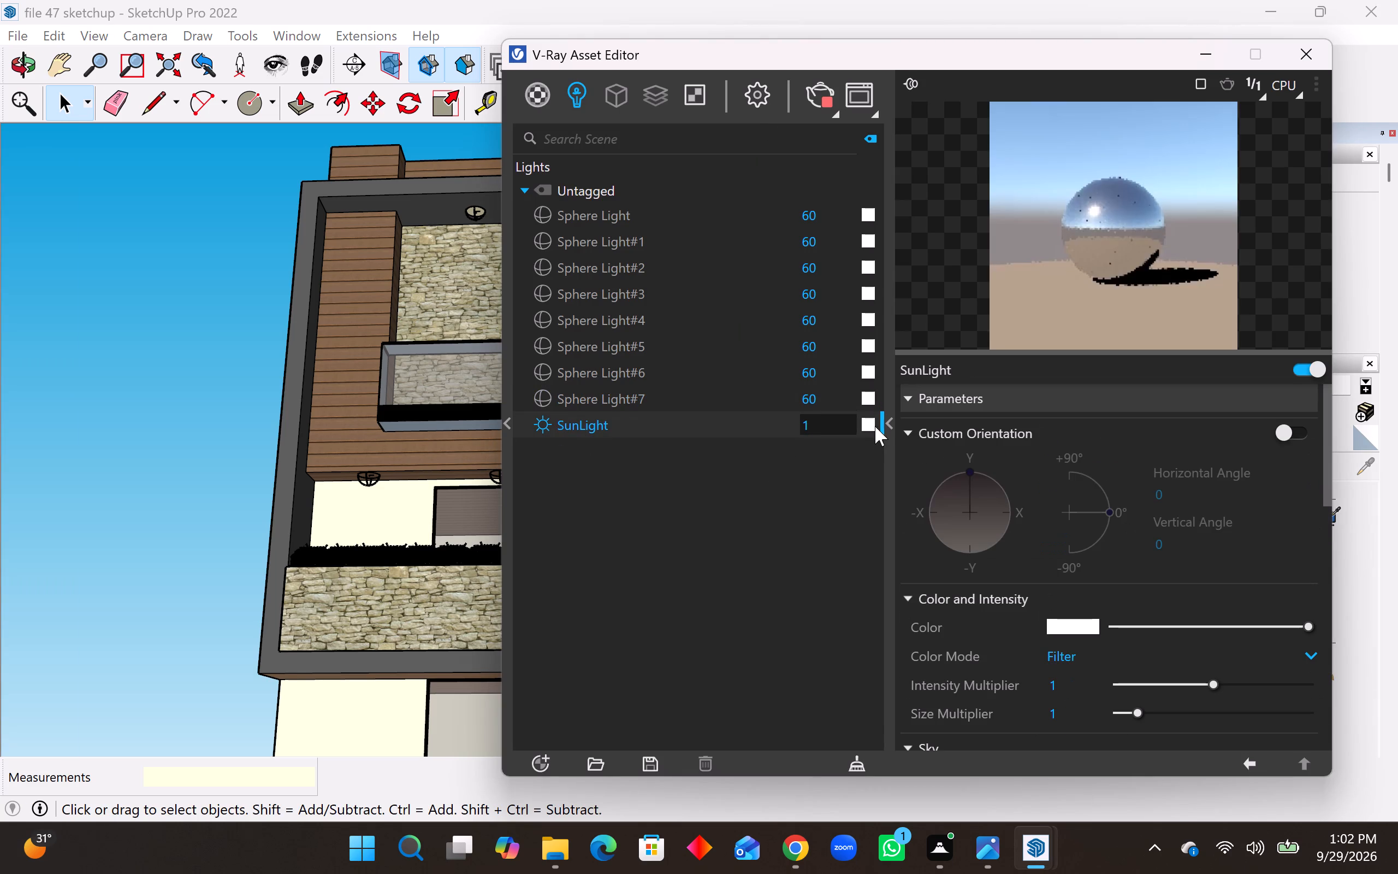
pyautogui.click(1312, 365)
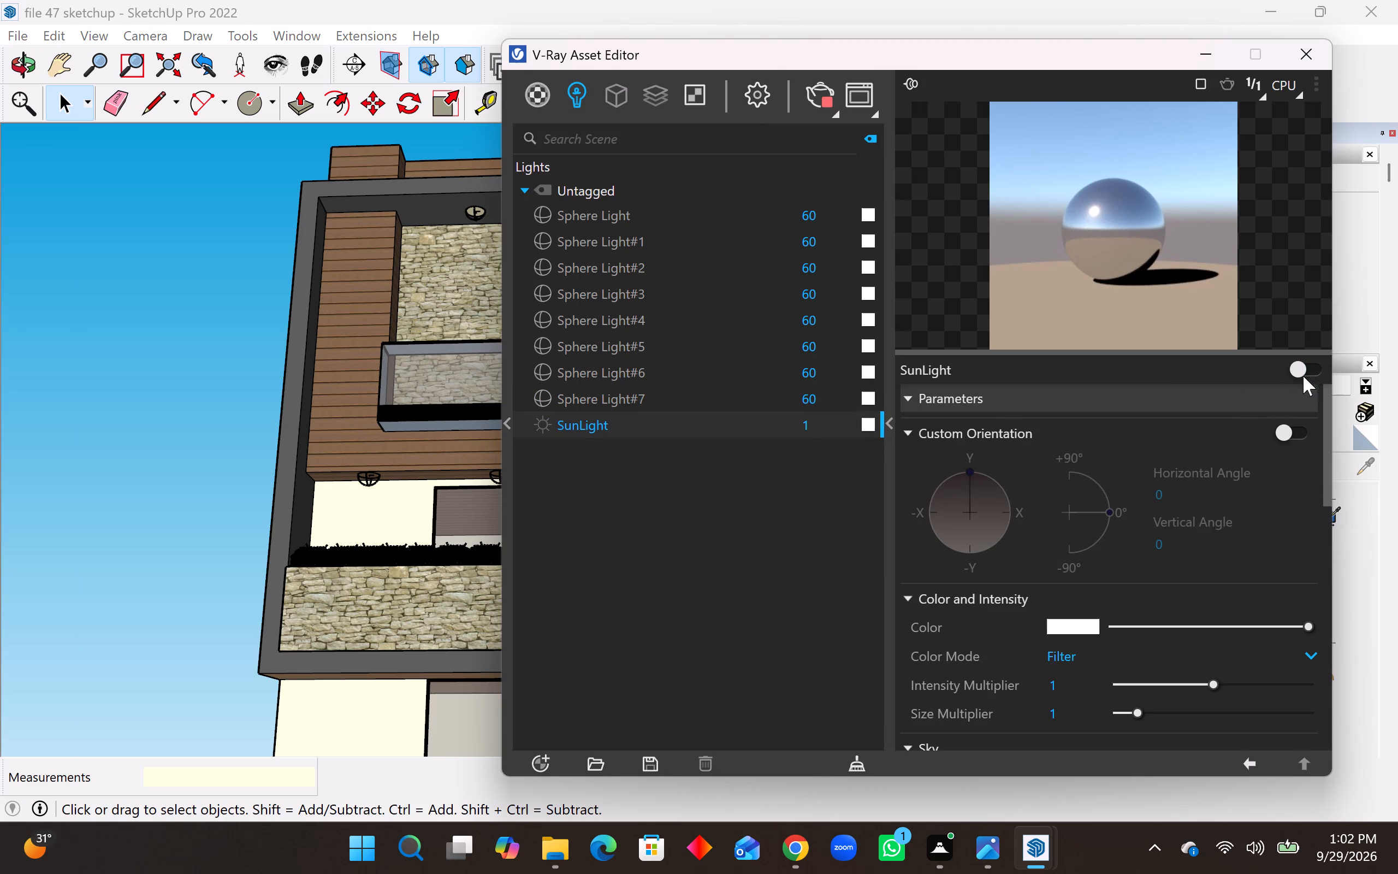
# Render the balconies again with only the SunLight off, then minimize the frame buffer and Asset Editor.
pyautogui.click(825, 98)
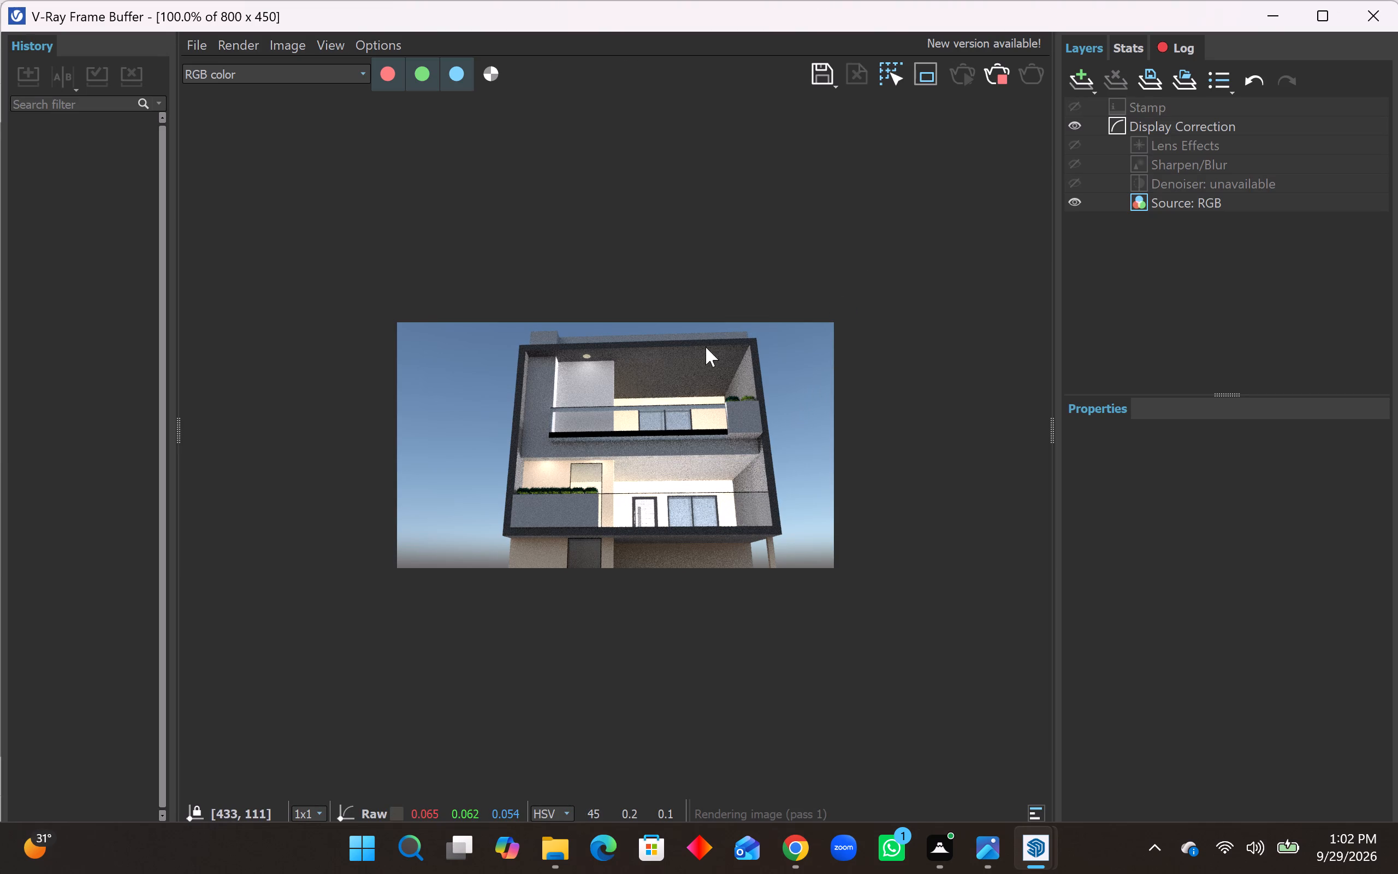
pyautogui.click(1274, 22)
pyautogui.click(1215, 57)
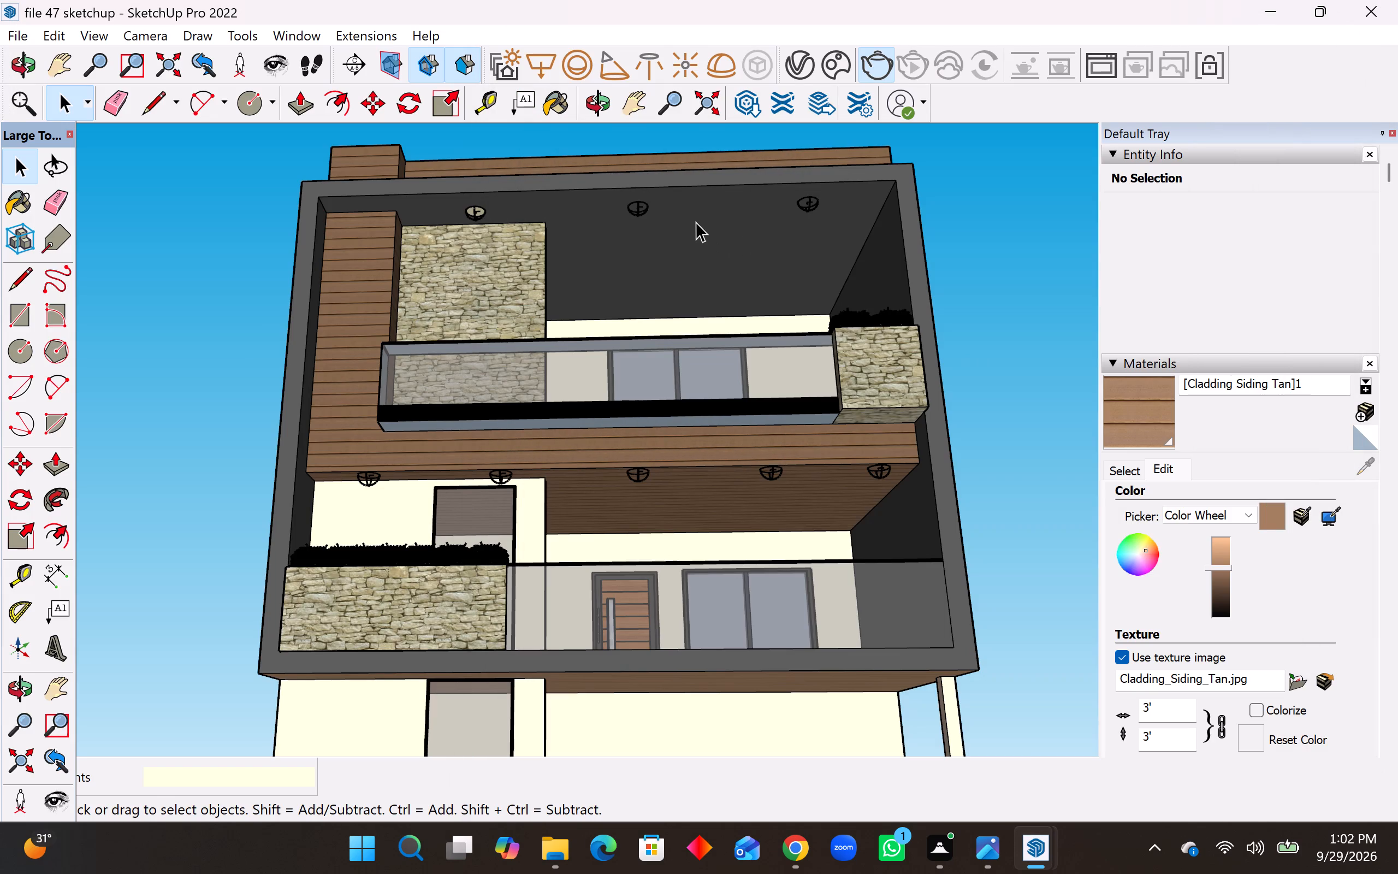
# Examine the upper balcony's ceiling fixtures, selecting their faces and the surrounding ceiling to compare the materials.
pyautogui.scroll(3, 830, 218)
pyautogui.scroll(7, 340, 281)
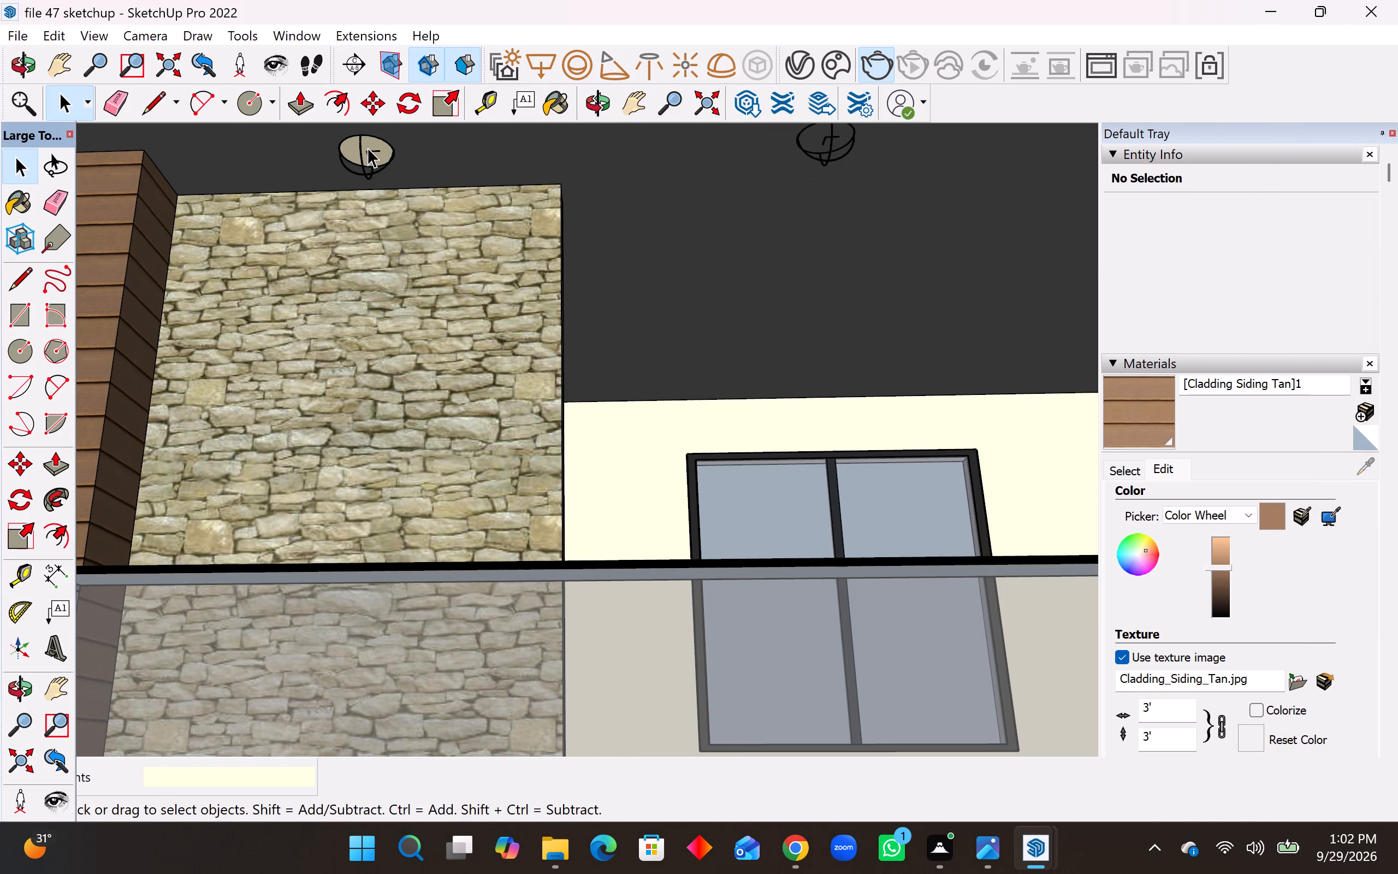
pyautogui.click(368, 147)
pyautogui.scroll(-5, 507, 353)
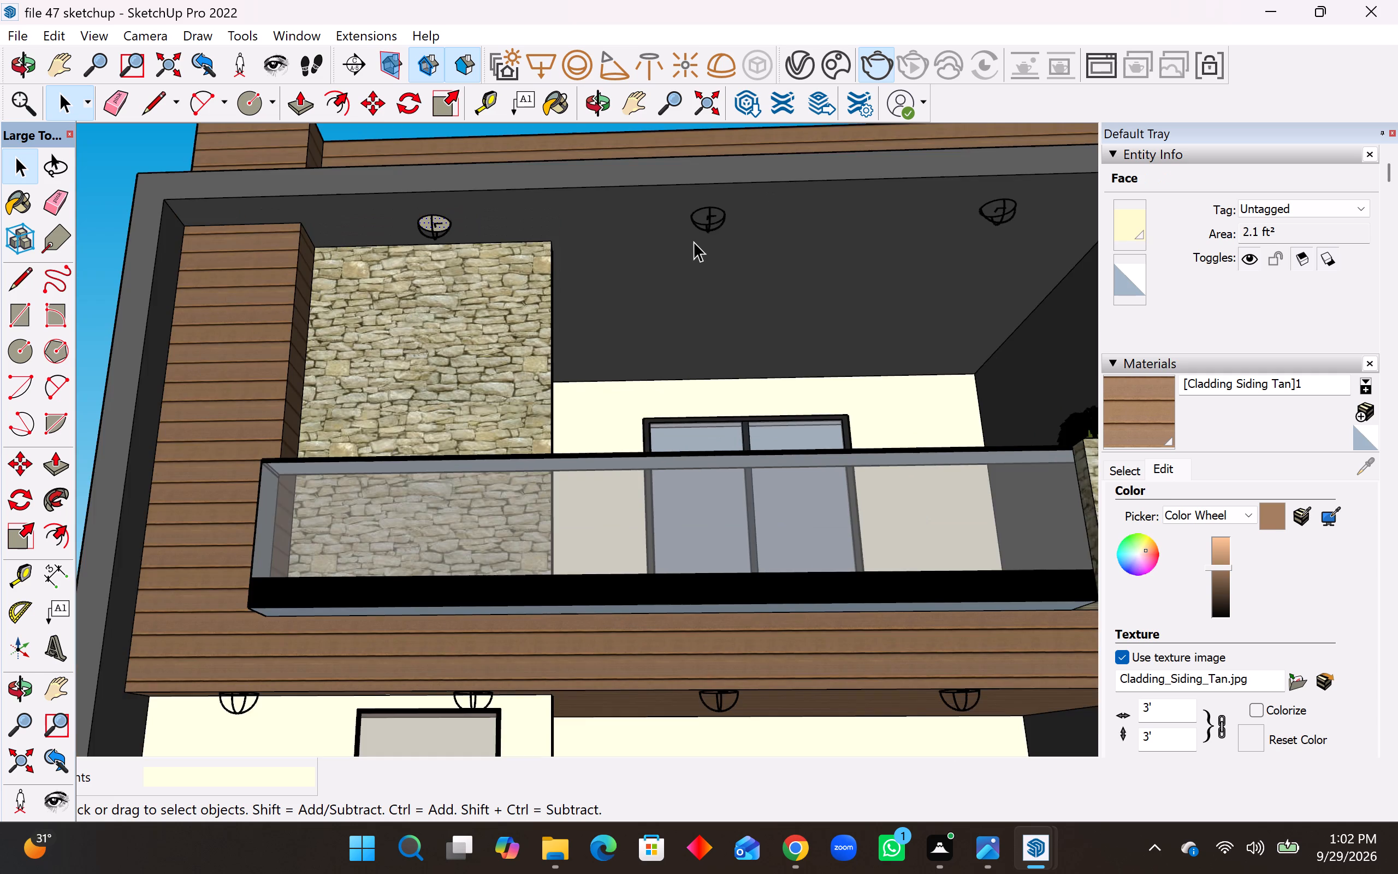
pyautogui.scroll(5, 724, 221)
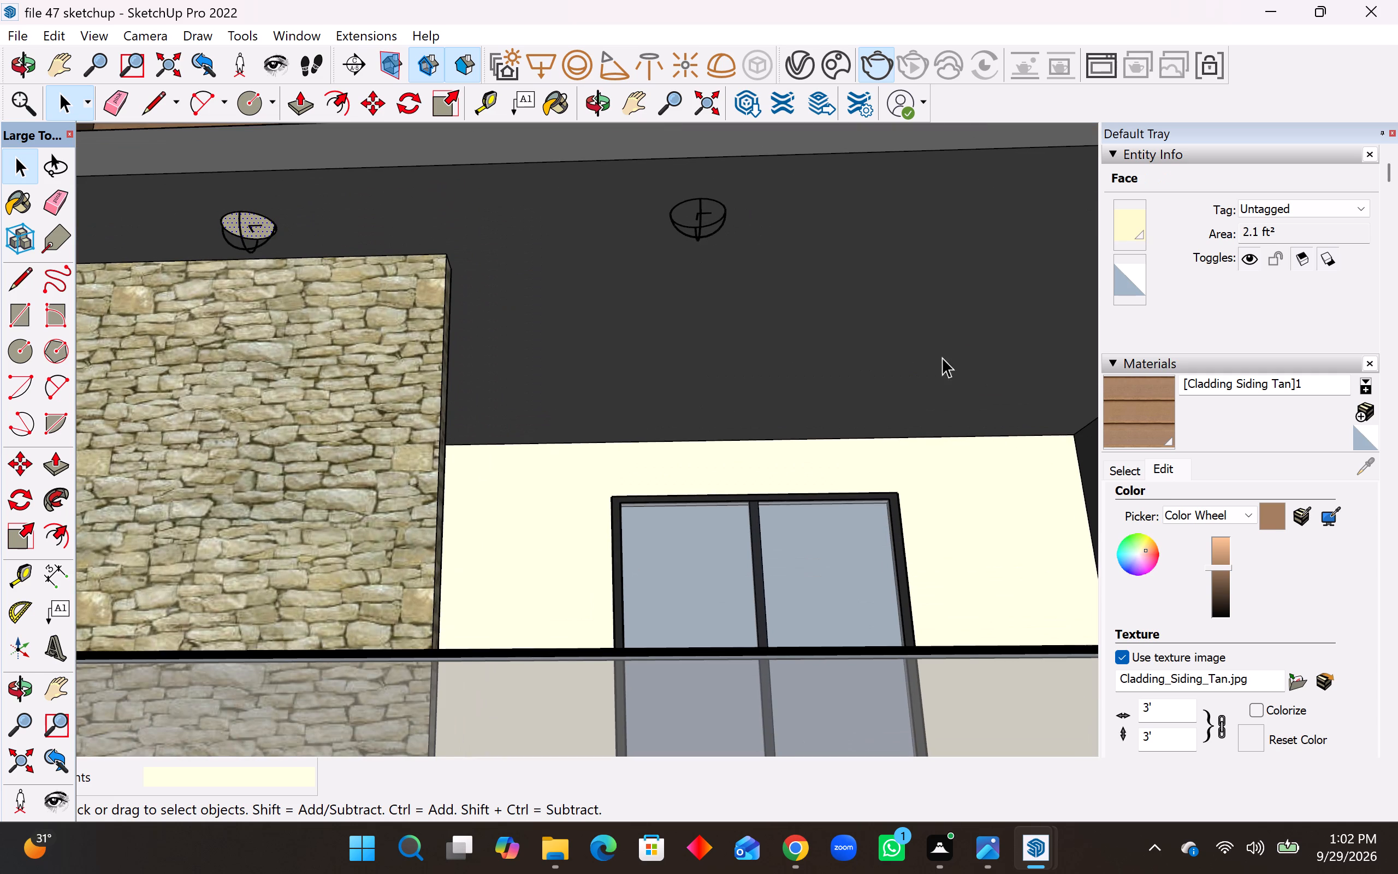
pyautogui.click(716, 205)
pyautogui.scroll(7, 720, 217)
pyautogui.click(709, 241)
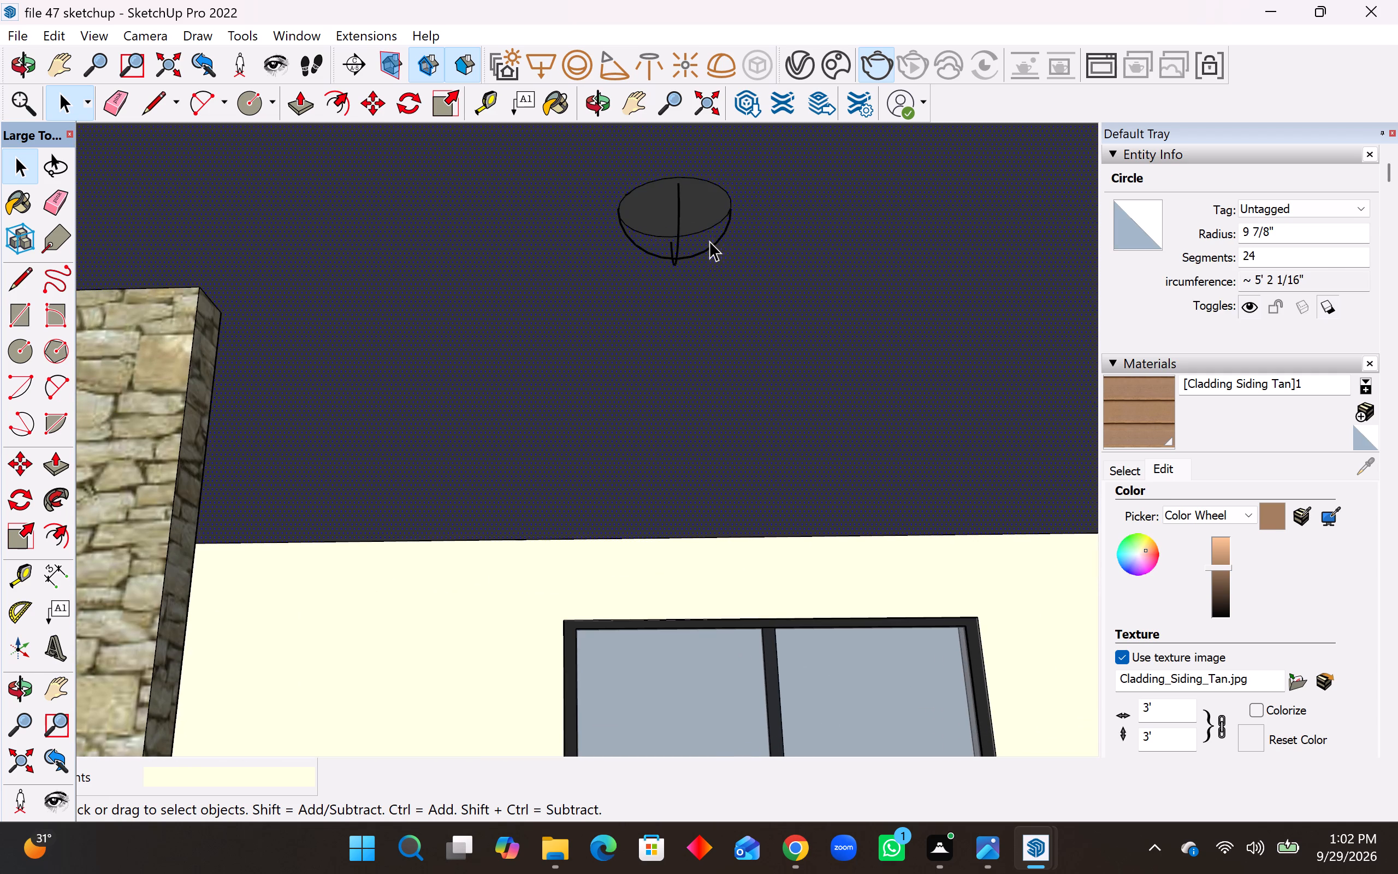
pyautogui.scroll(-4, 714, 295)
pyautogui.click(715, 322)
pyautogui.scroll(-6, 588, 408)
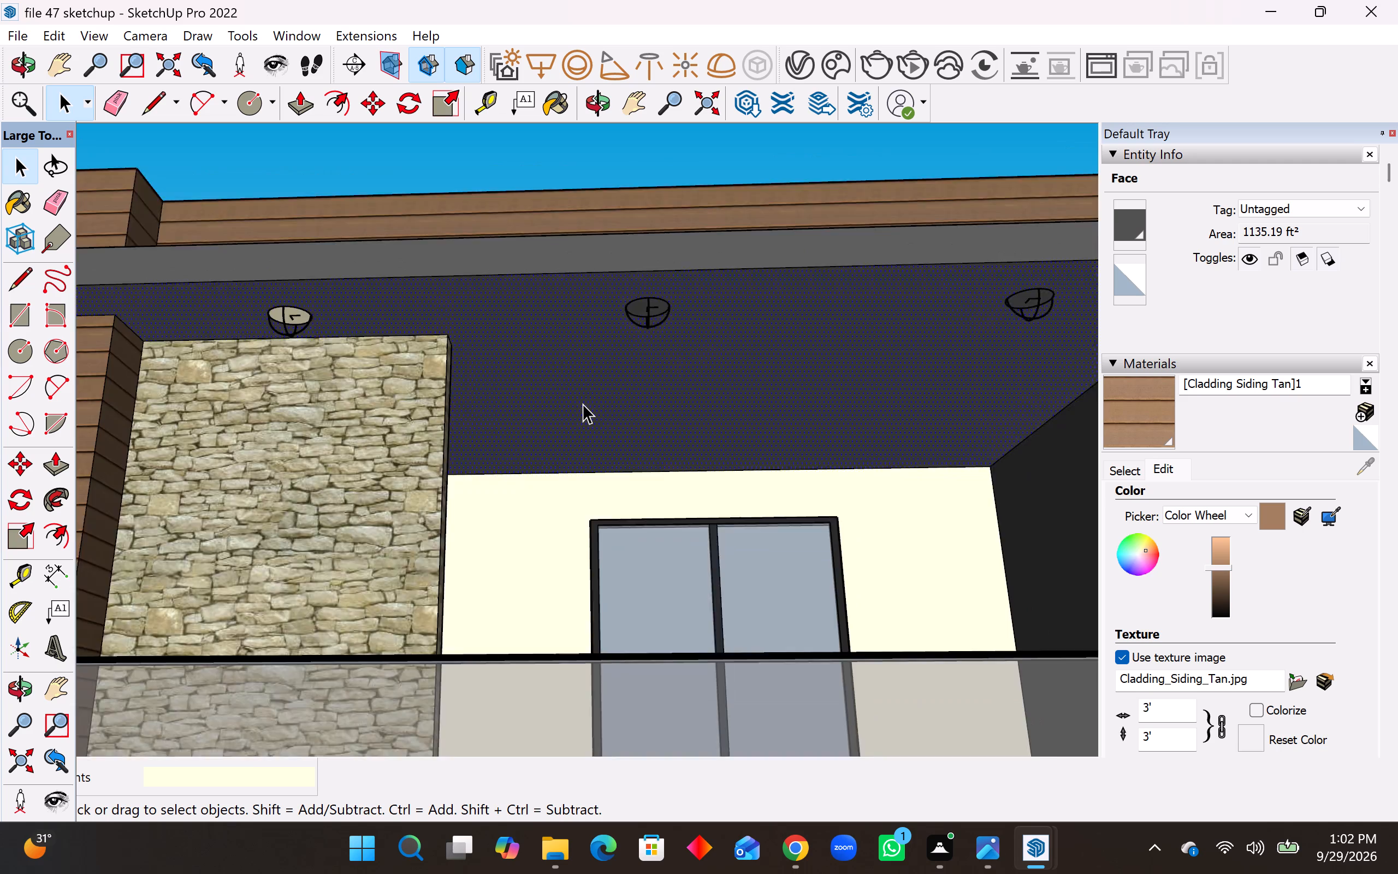
pyautogui.scroll(-2, 583, 404)
pyautogui.press('space')
pyautogui.click(612, 217)
# Pick the 0054_LightYellow material from the Colors-Named collection for painting the upper balcony's middle ceiling fixture.
pyautogui.scroll(2, 664, 349)
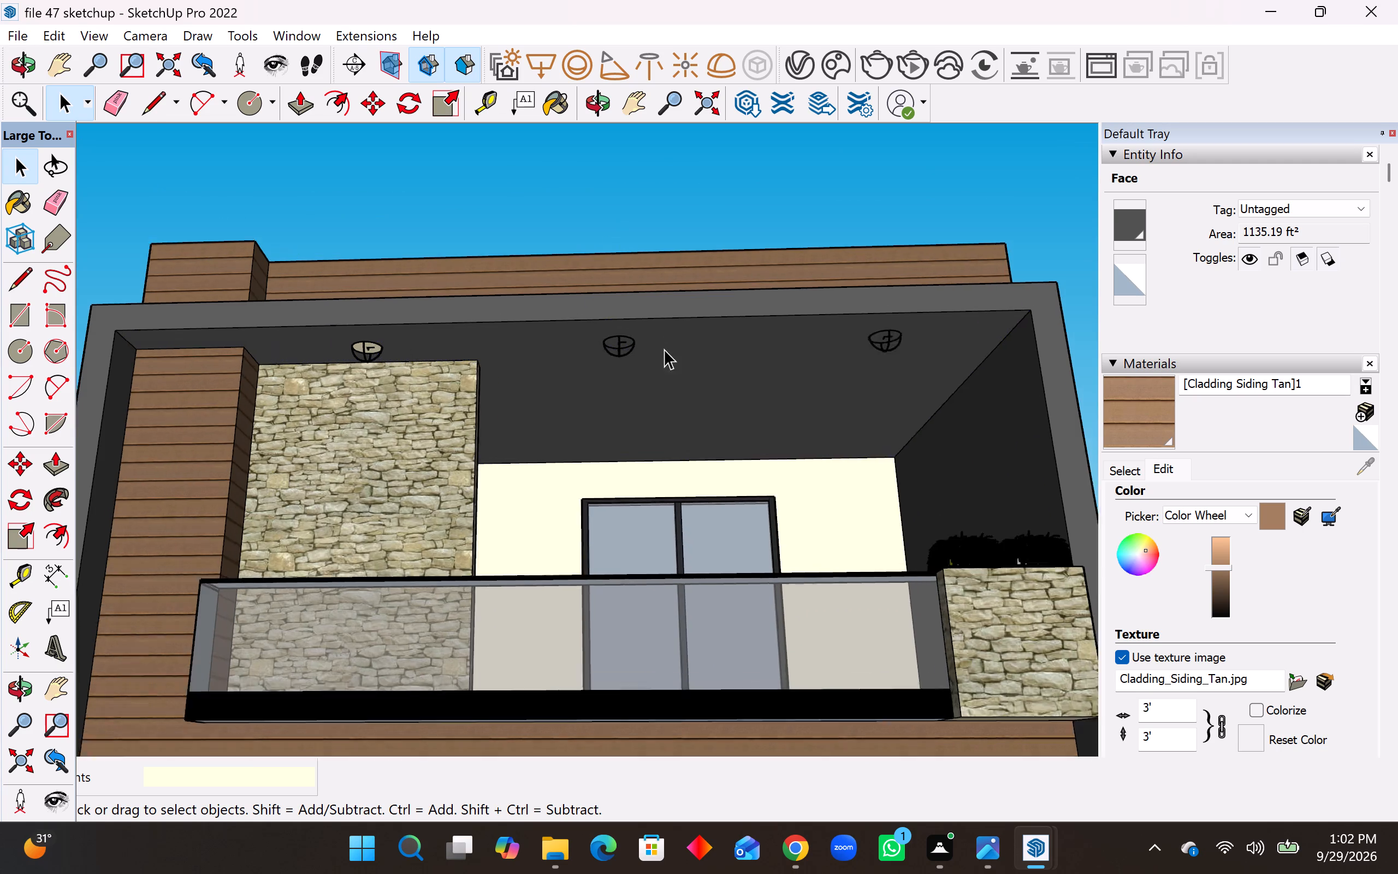
pyautogui.scroll(9, 664, 349)
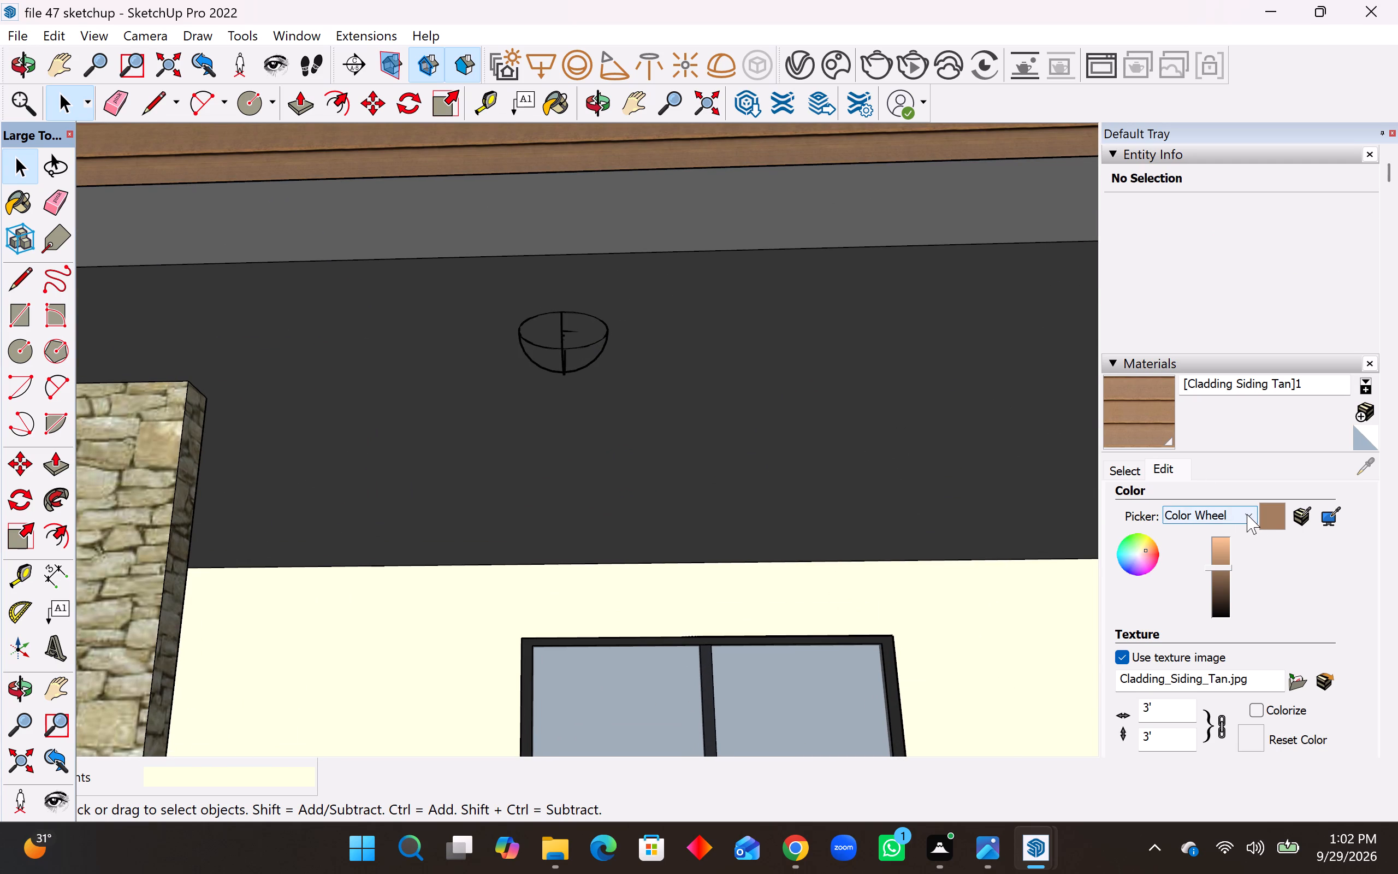
pyautogui.click(1123, 465)
pyautogui.click(1334, 491)
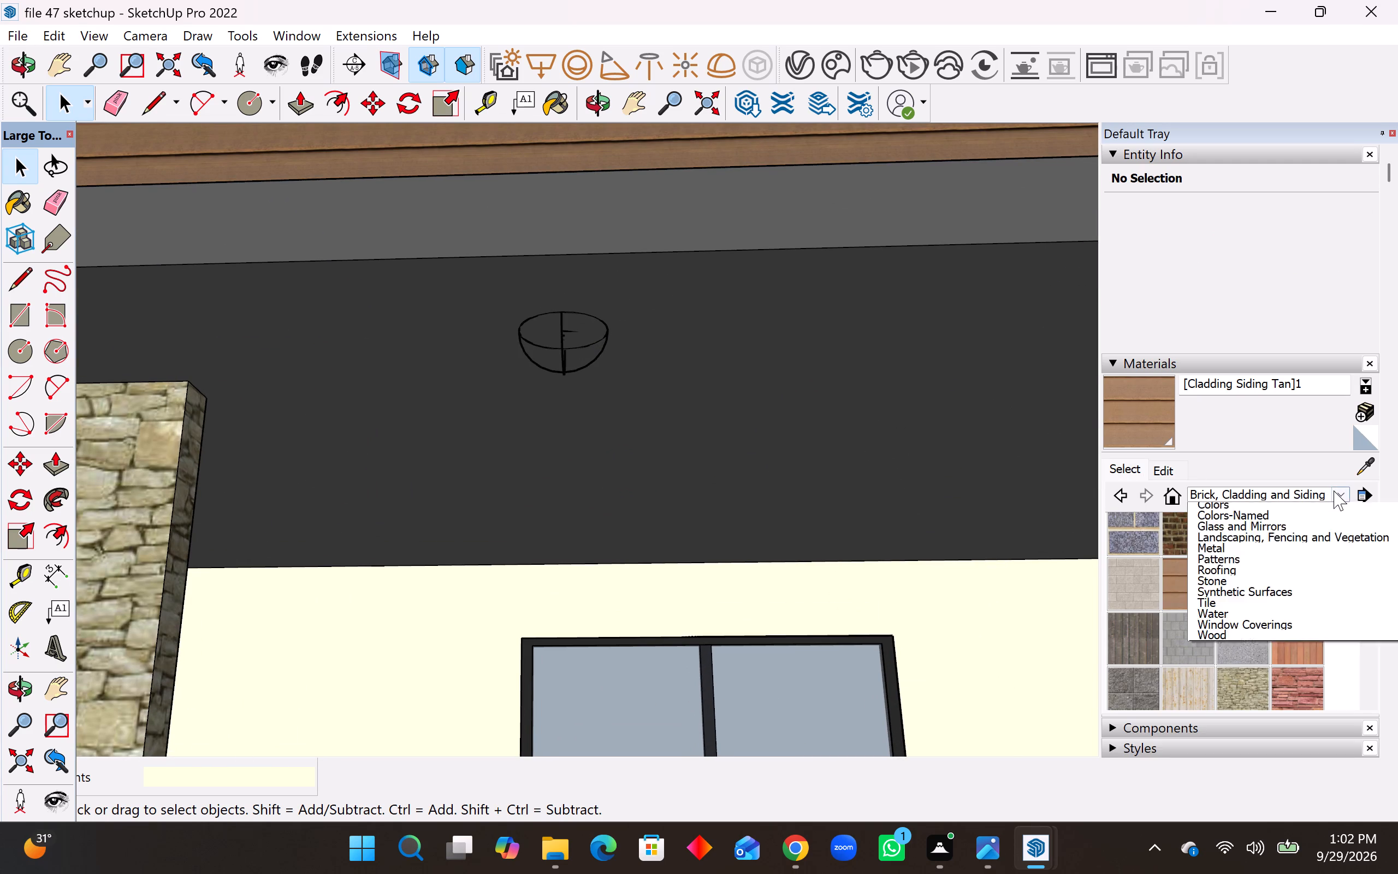
pyautogui.click(1297, 584)
pyautogui.scroll(-2, 1237, 607)
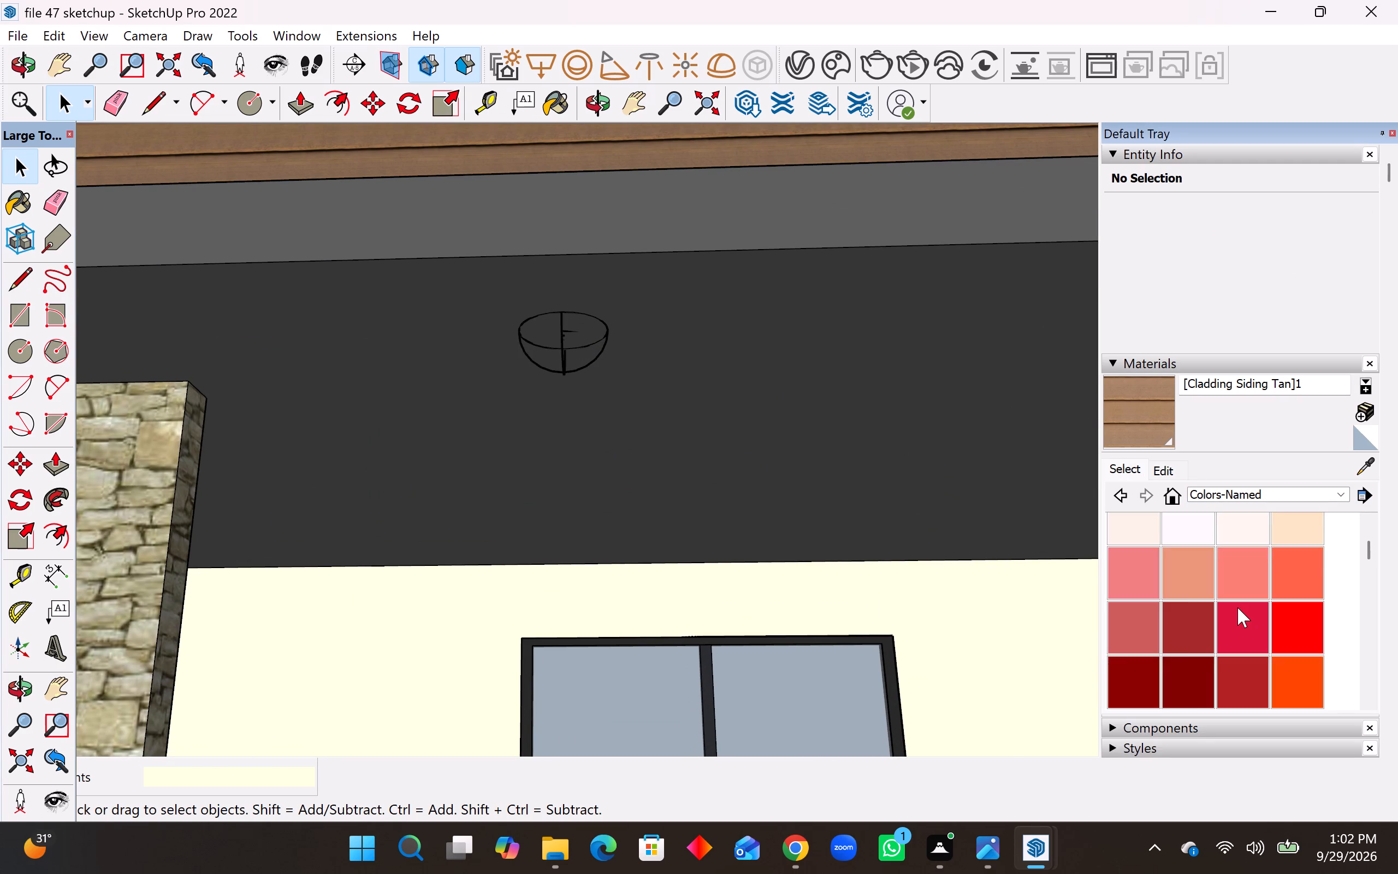
pyautogui.scroll(-2, 1237, 607)
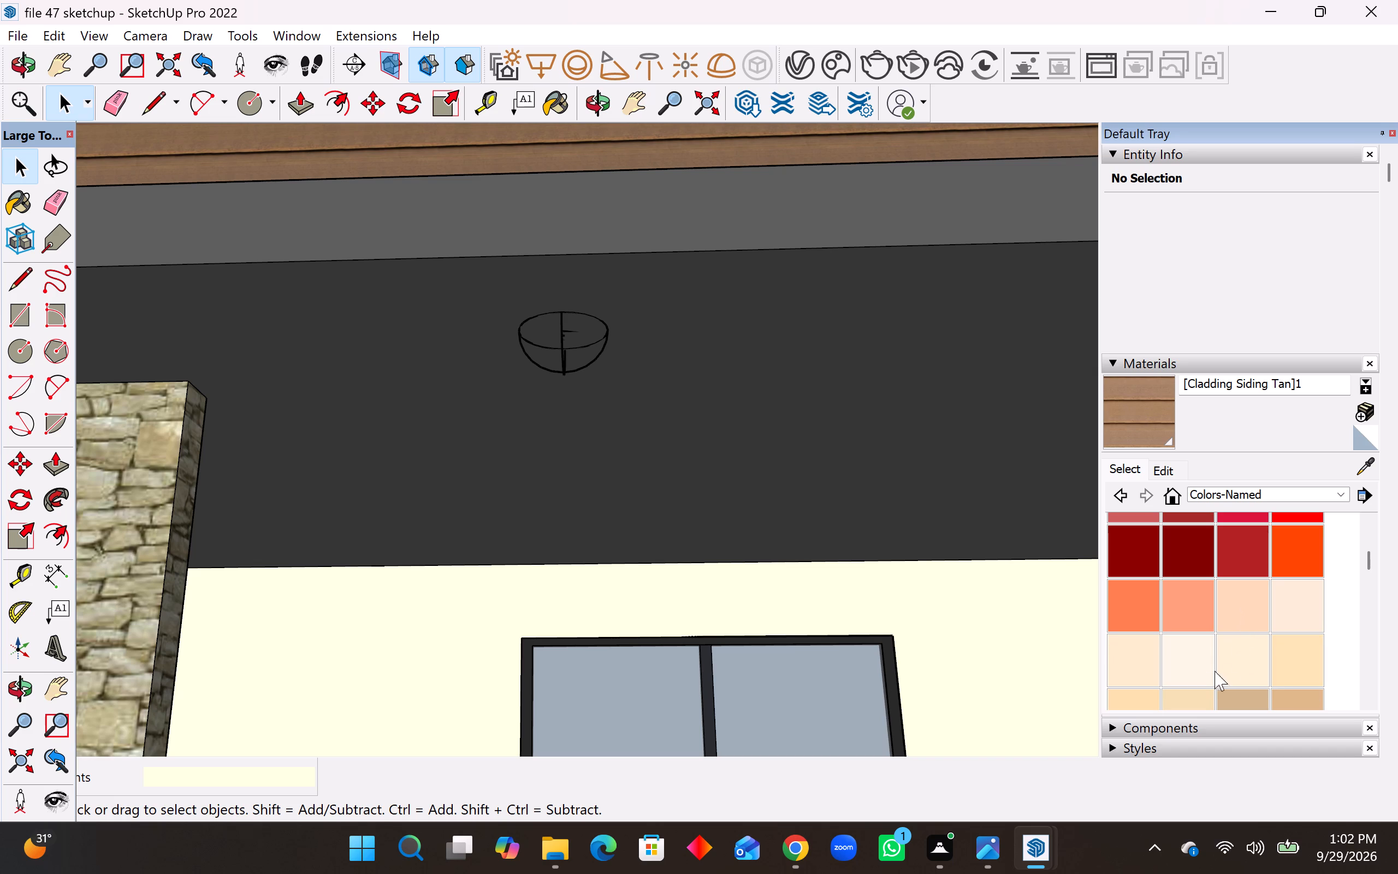
pyautogui.scroll(-2, 1202, 698)
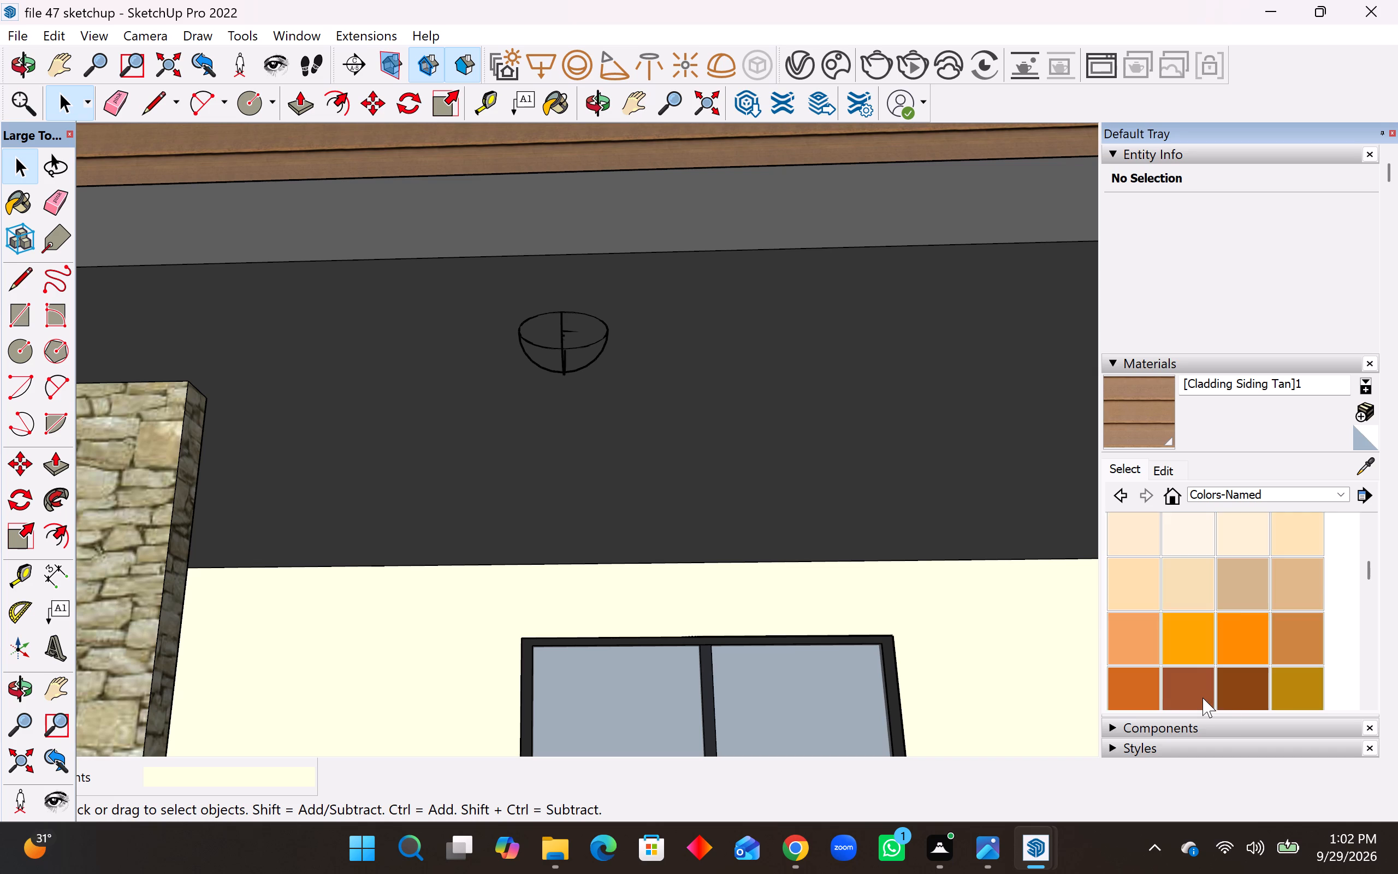
pyautogui.scroll(-2, 1202, 693)
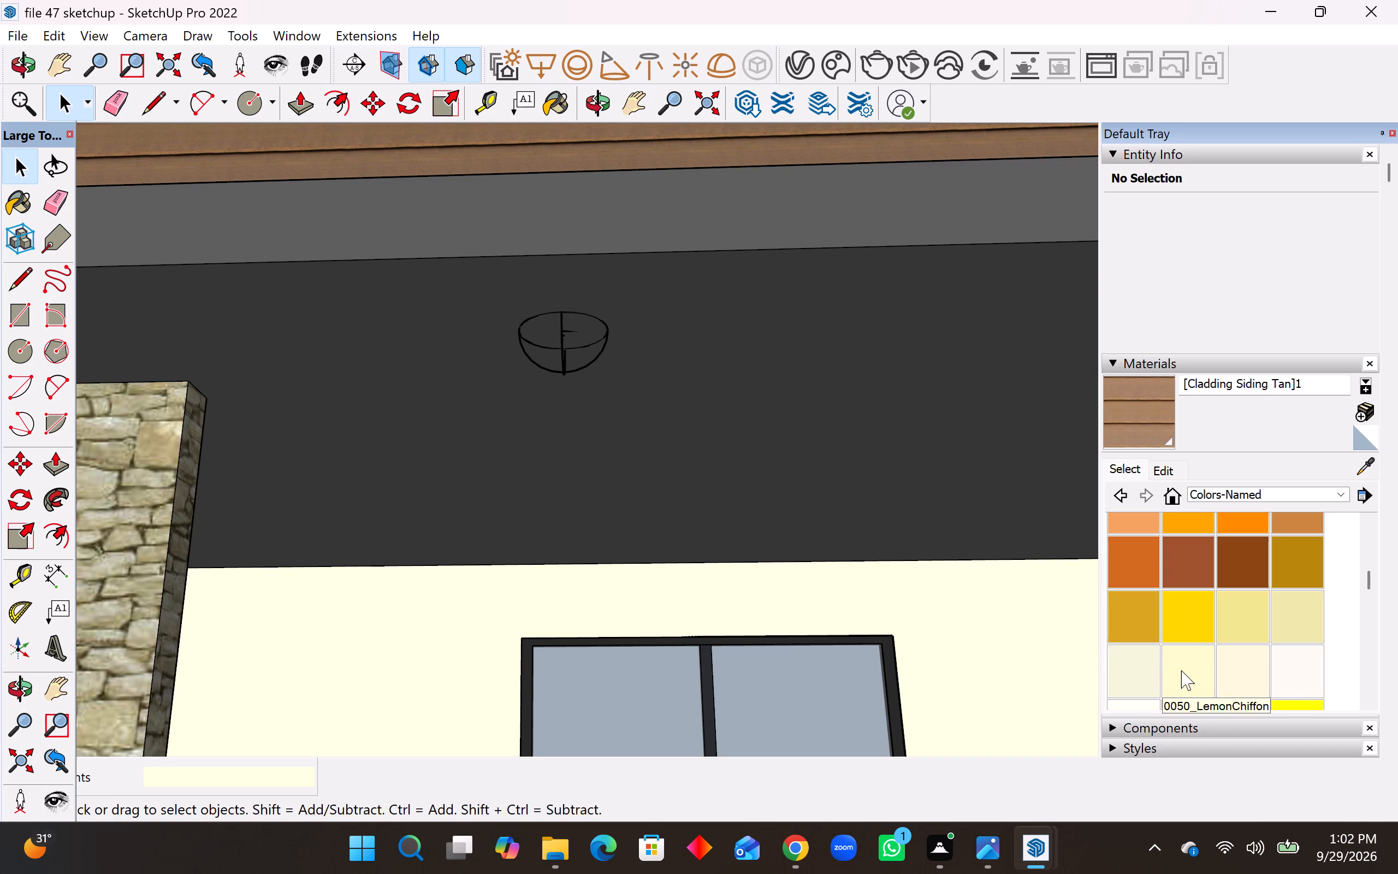
pyautogui.scroll(-1, 1197, 674)
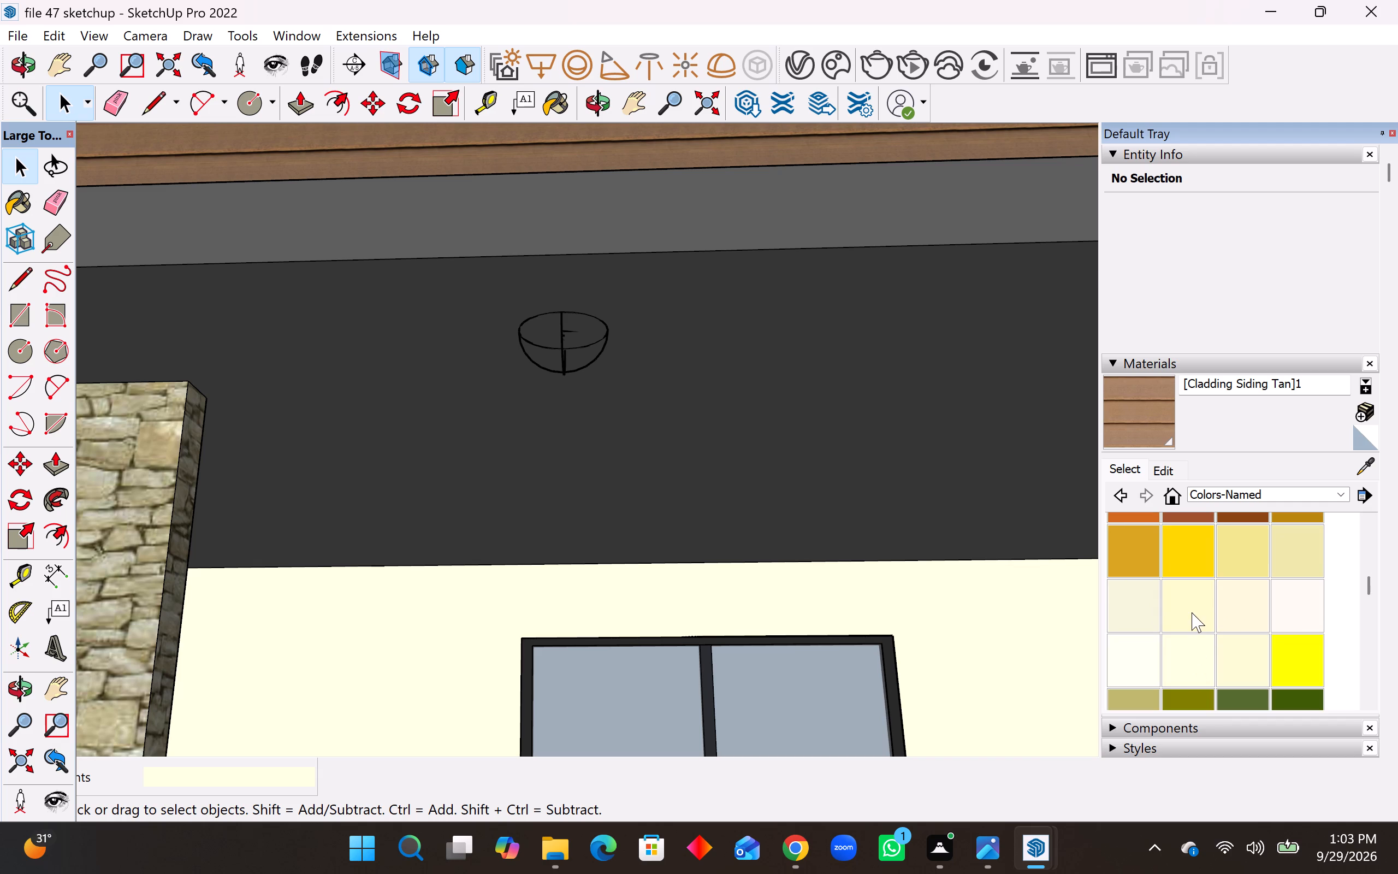
pyautogui.click(1192, 636)
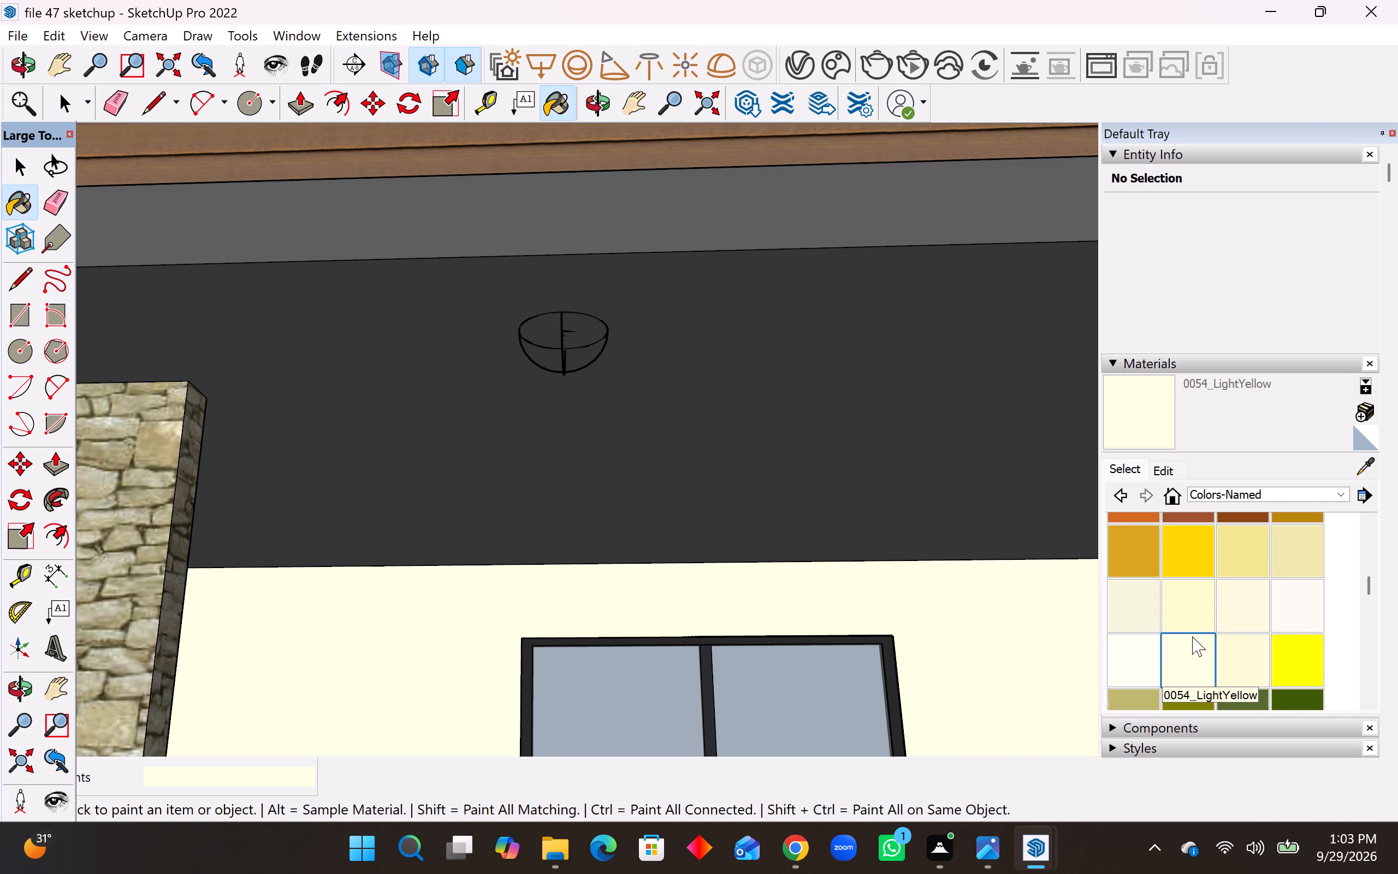
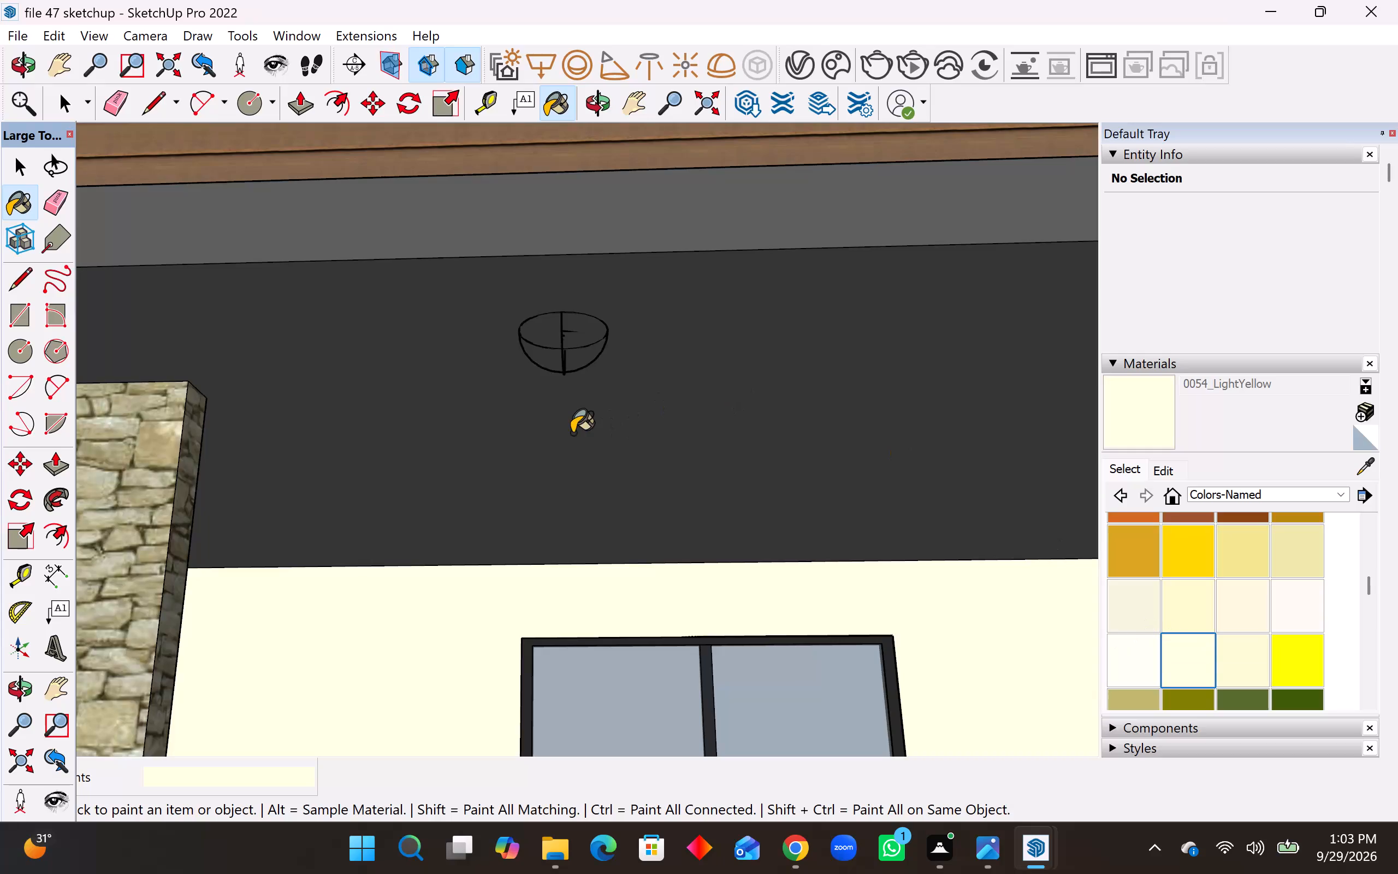
# Move the upper balcony's middle sphere light about 16 ft clear of the ceiling and paint the exposed fixture disc with 0054_LightYellow.
pyautogui.scroll(-13, 573, 430)
pyautogui.scroll(4, 629, 460)
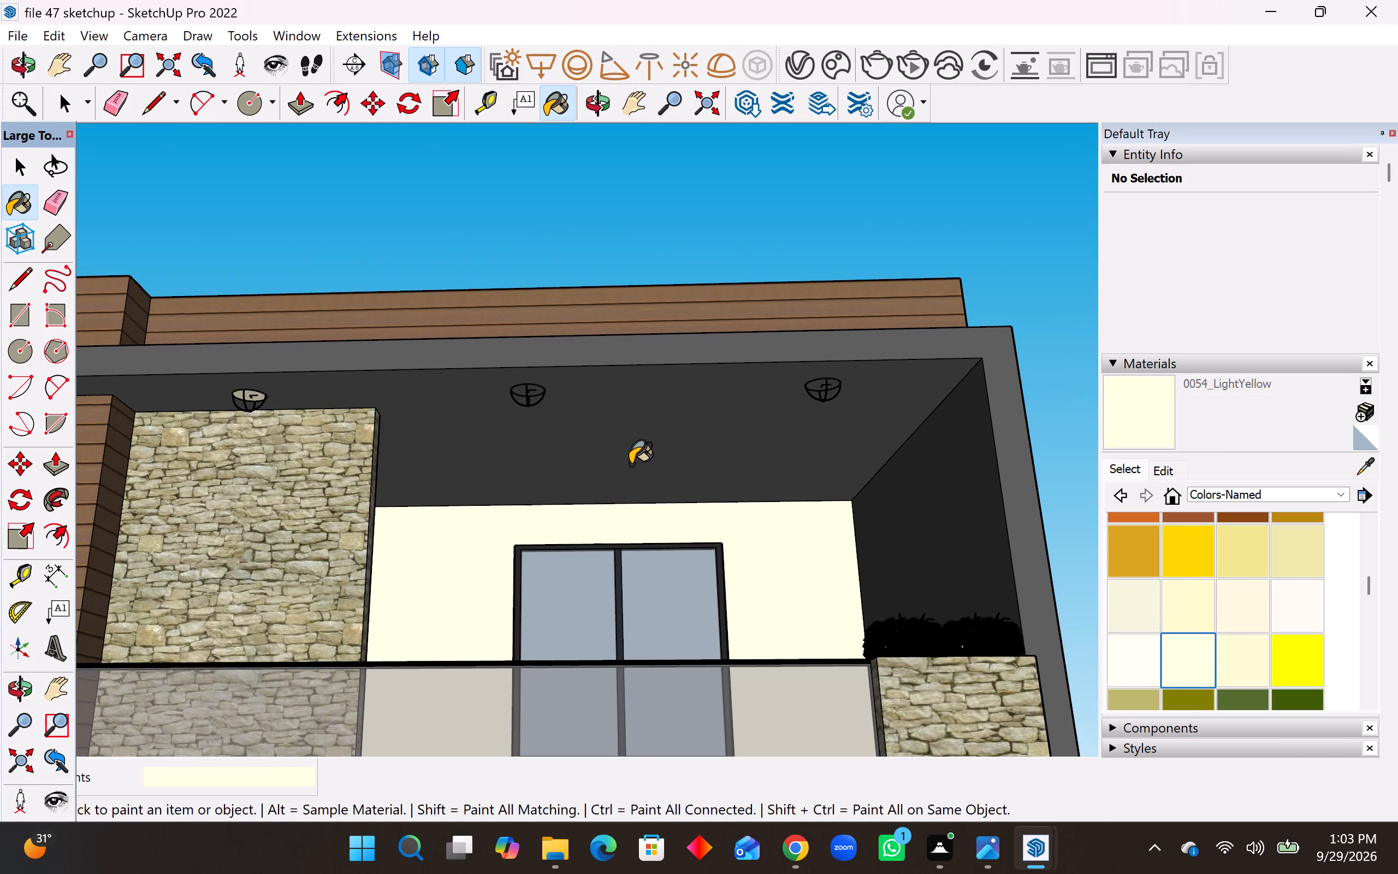
pyautogui.press('space')
pyautogui.click(540, 399)
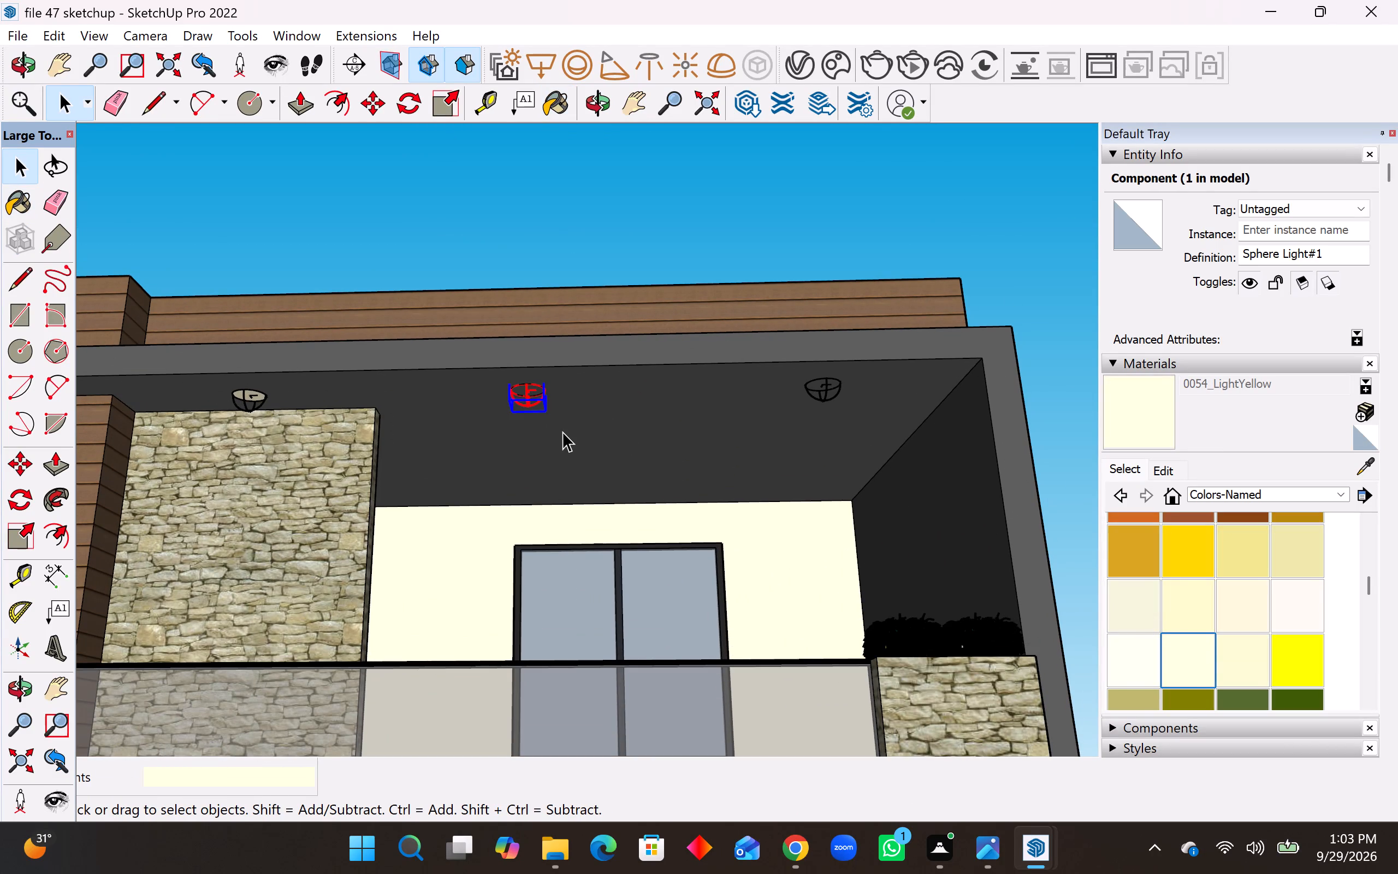
pyautogui.press('m')
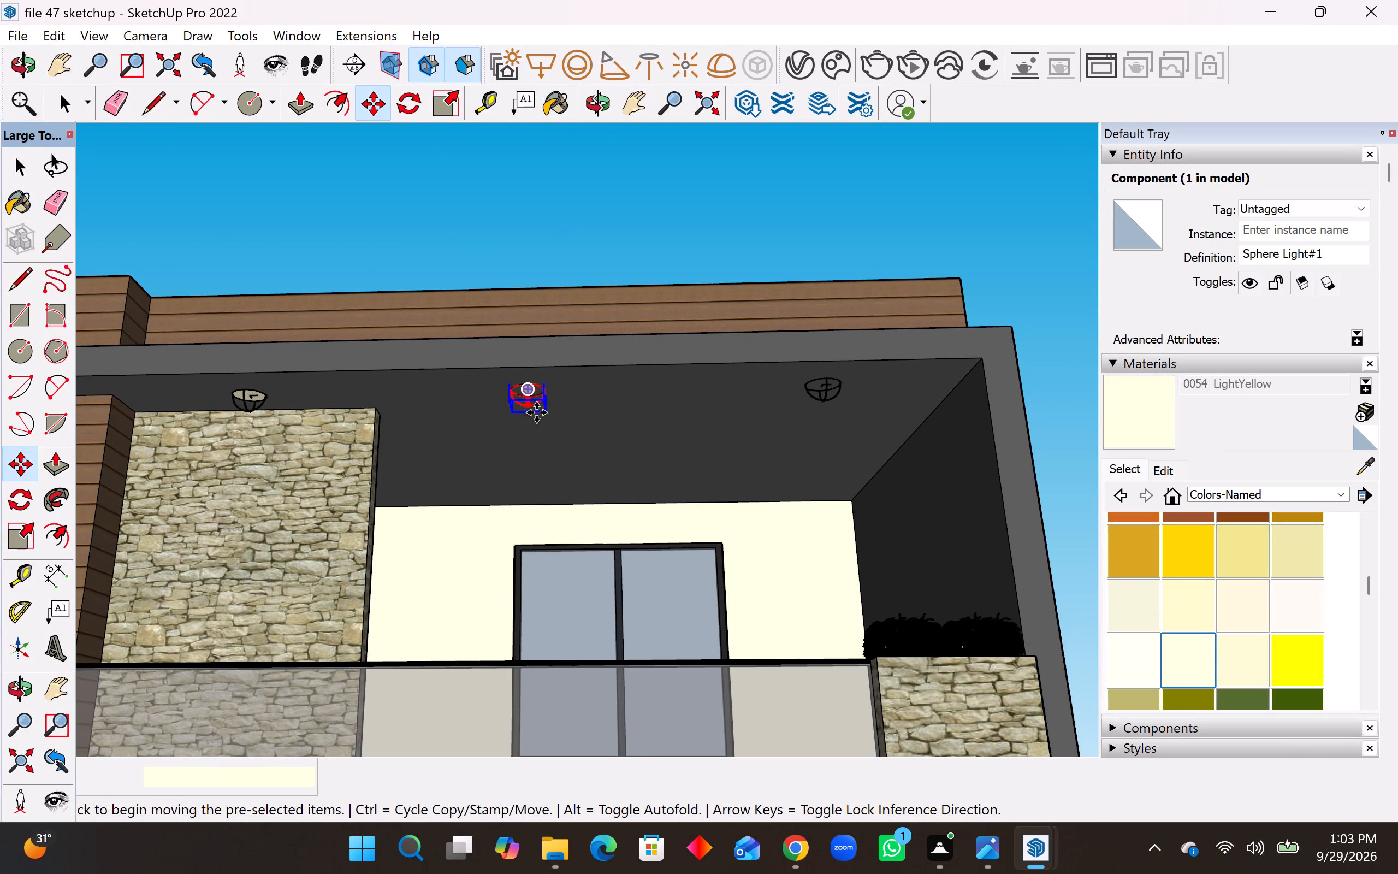
pyautogui.click(533, 412)
pyautogui.click(697, 253)
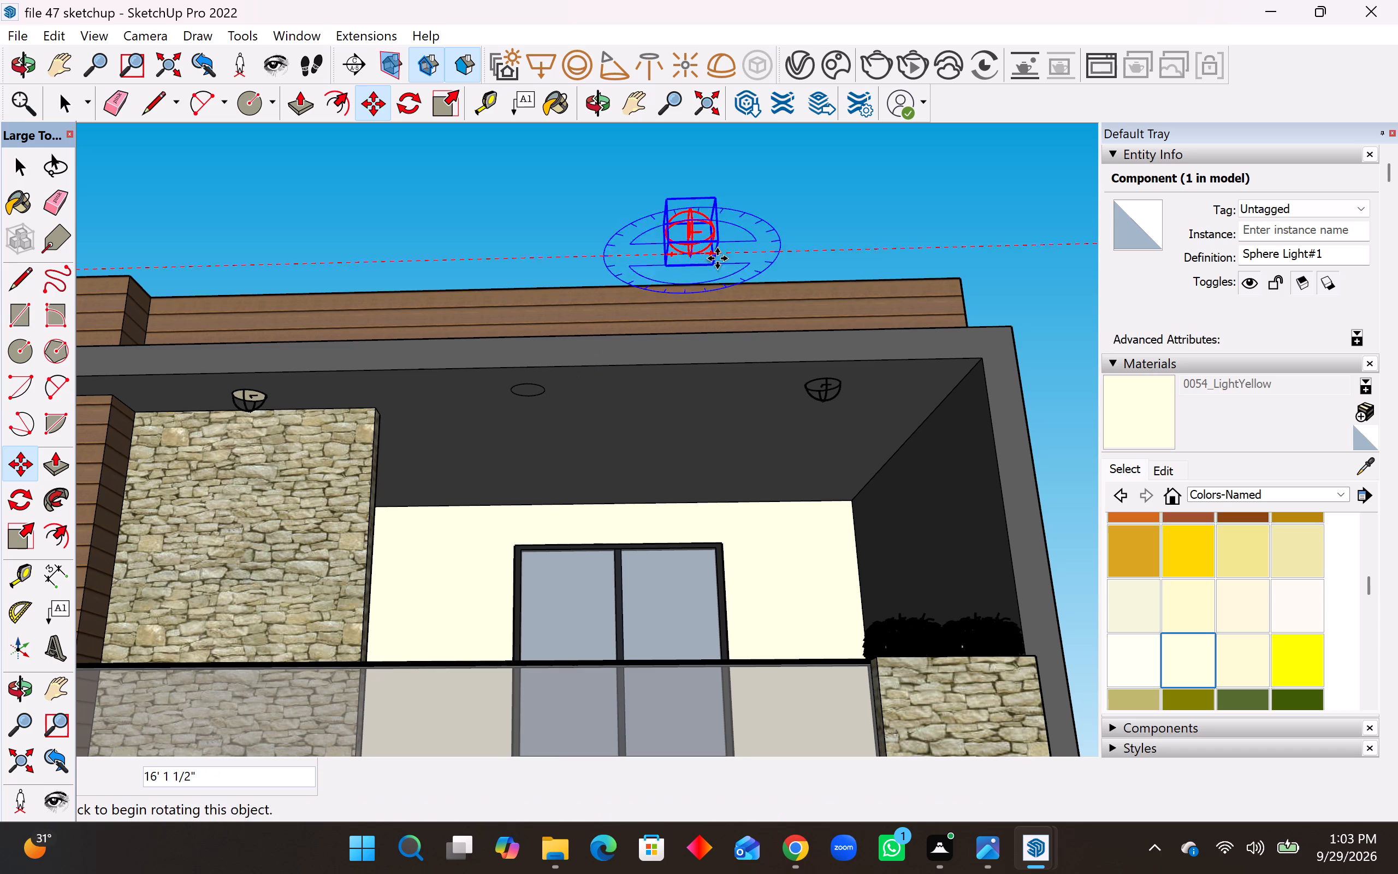
pyautogui.click(1197, 649)
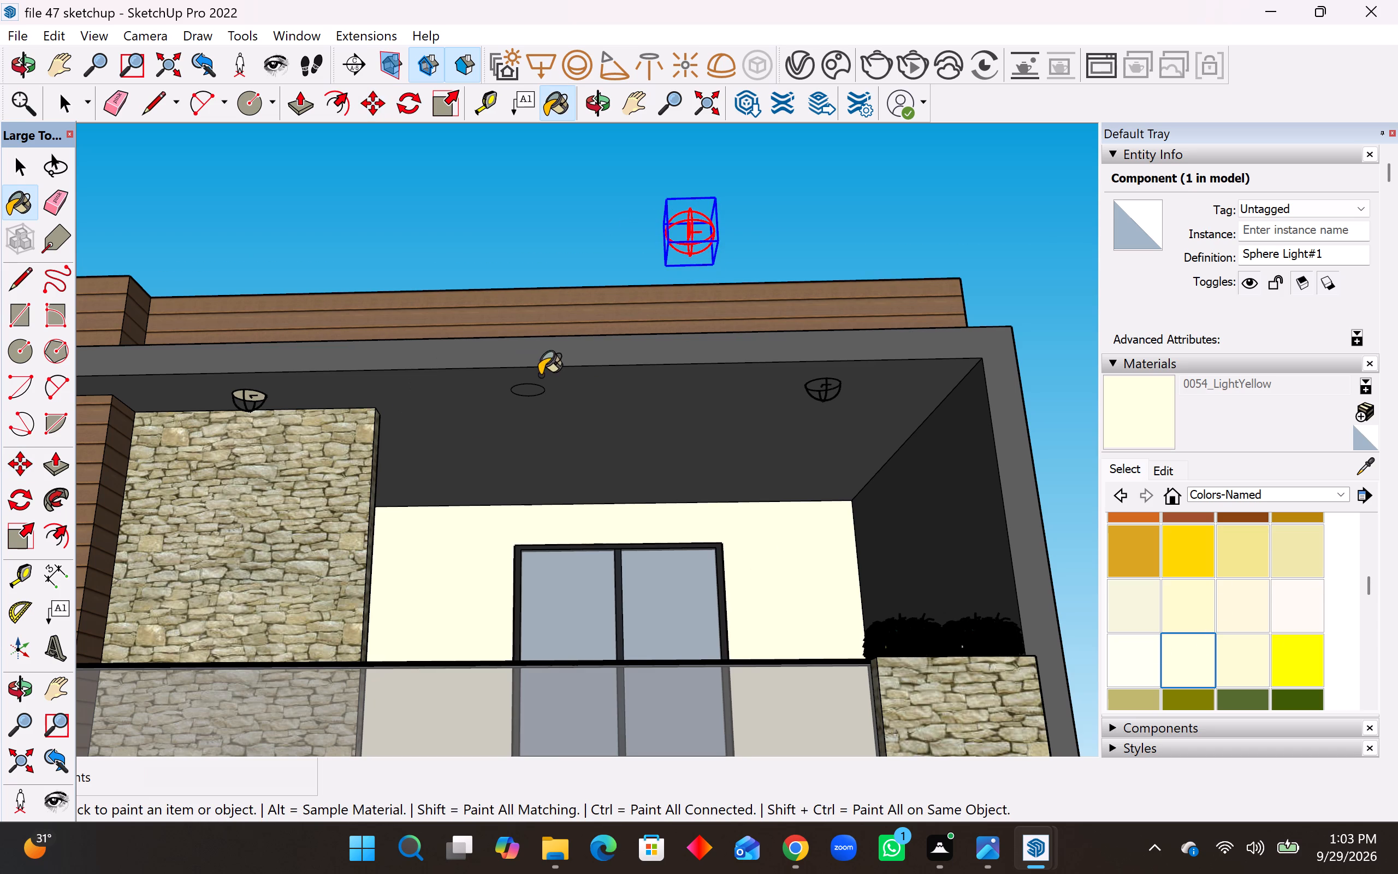
pyautogui.click(532, 389)
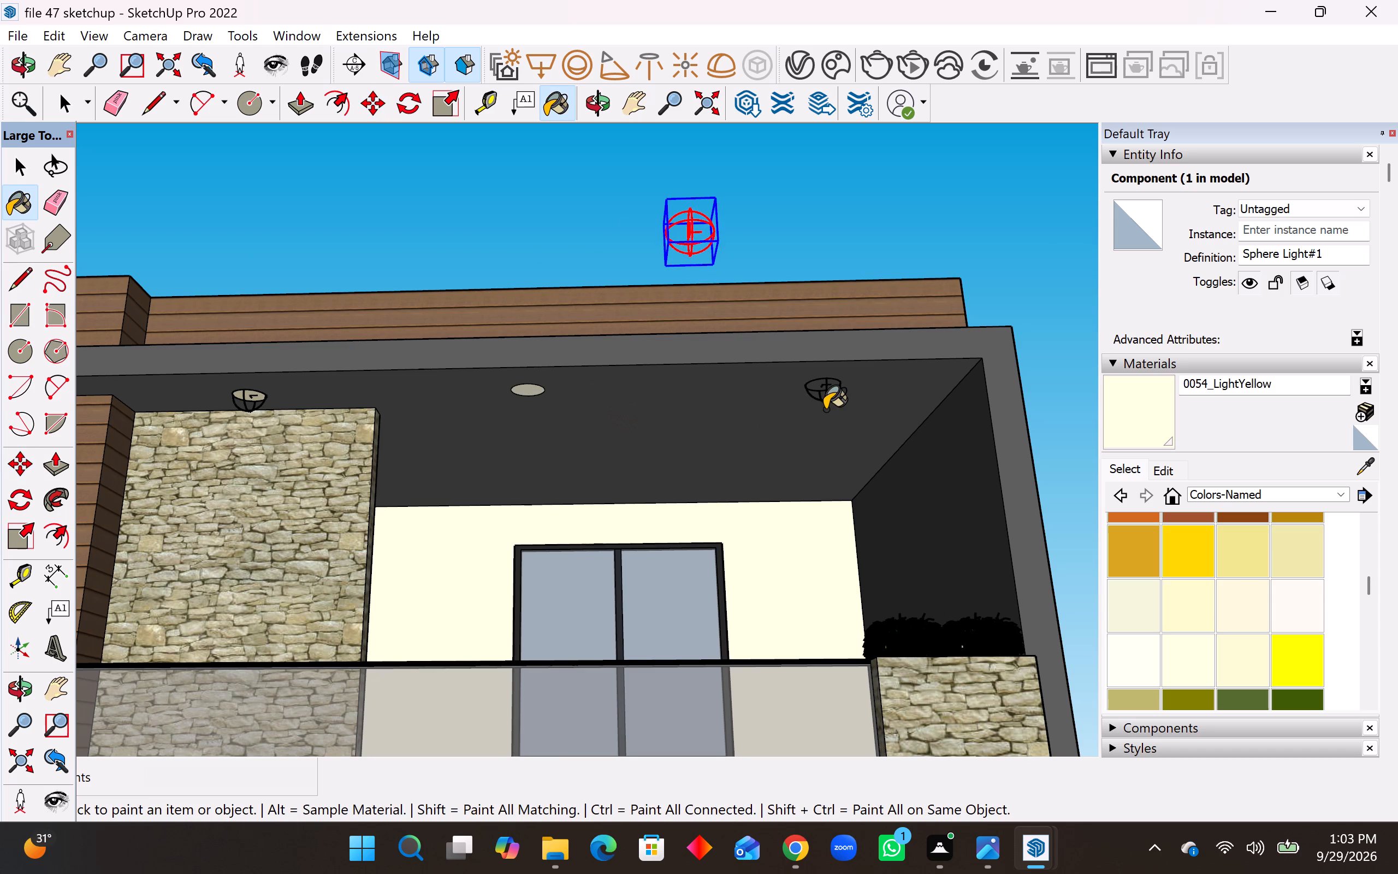
# Move the sphere light at the balcony's planter end up above the roof and paint its ceiling disc with 0054_LightYellow.
pyautogui.press('space')
pyautogui.click(822, 399)
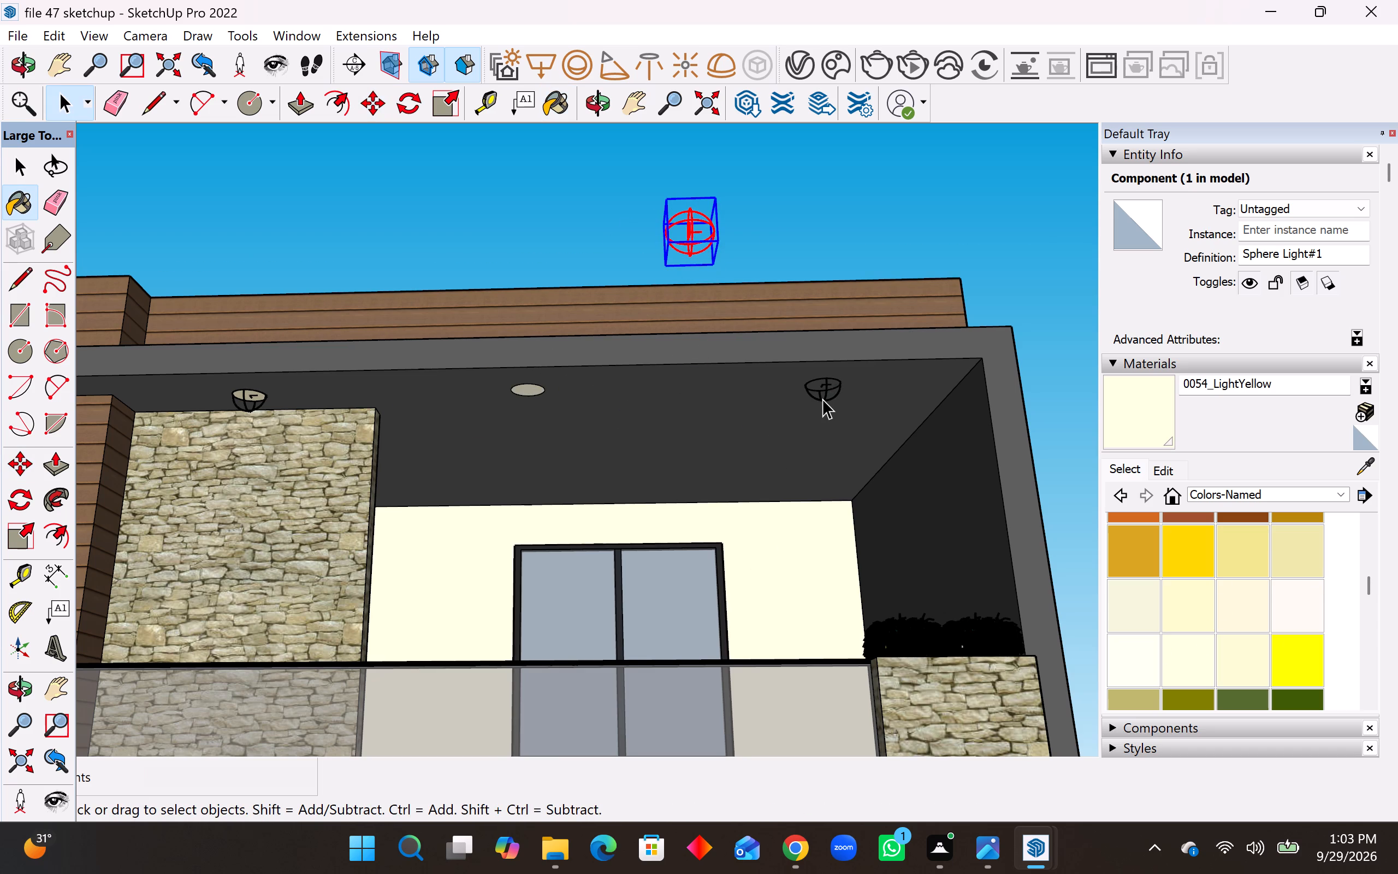
pyautogui.press('m')
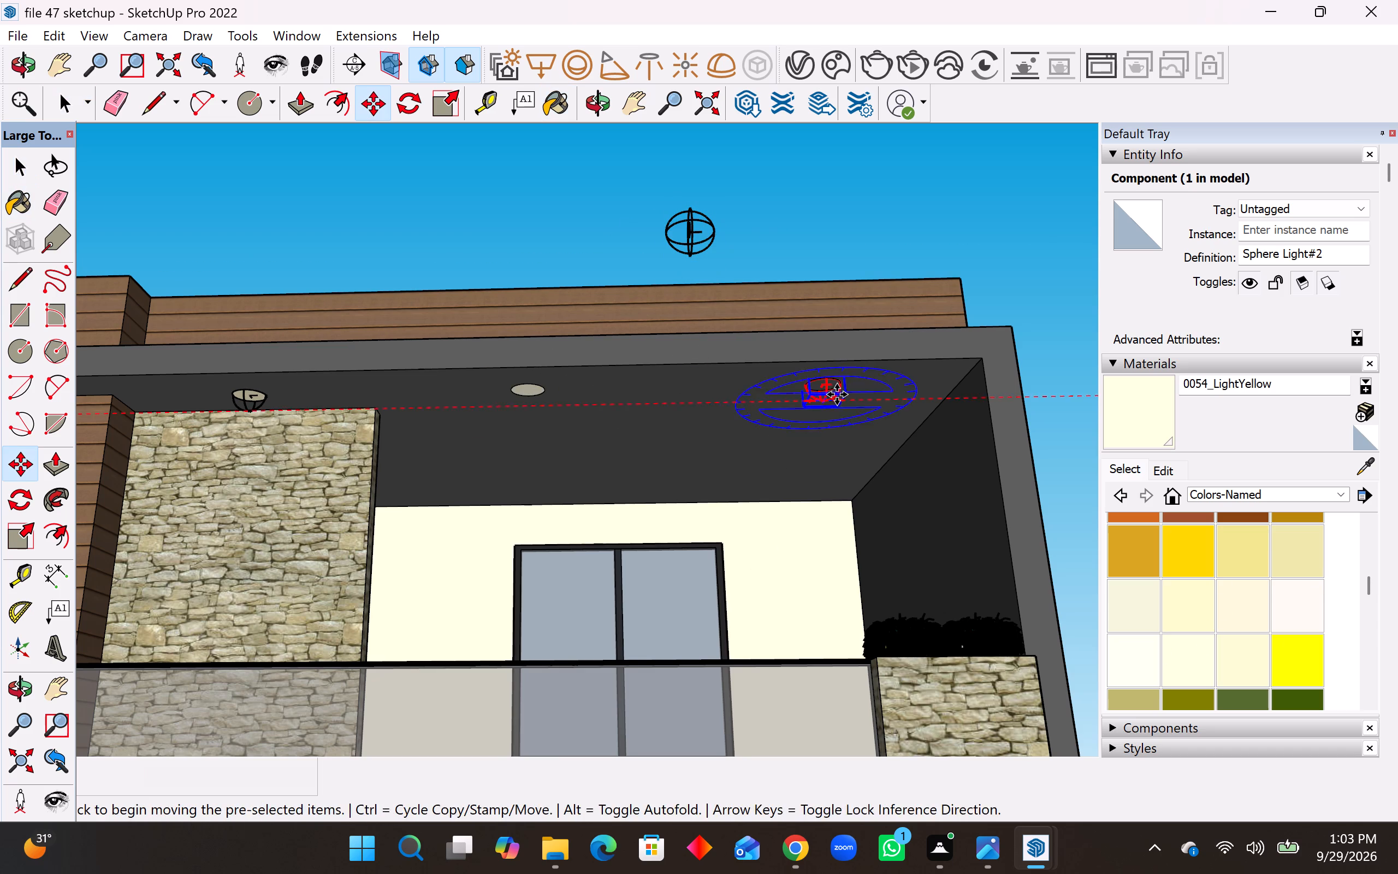
pyautogui.click(834, 393)
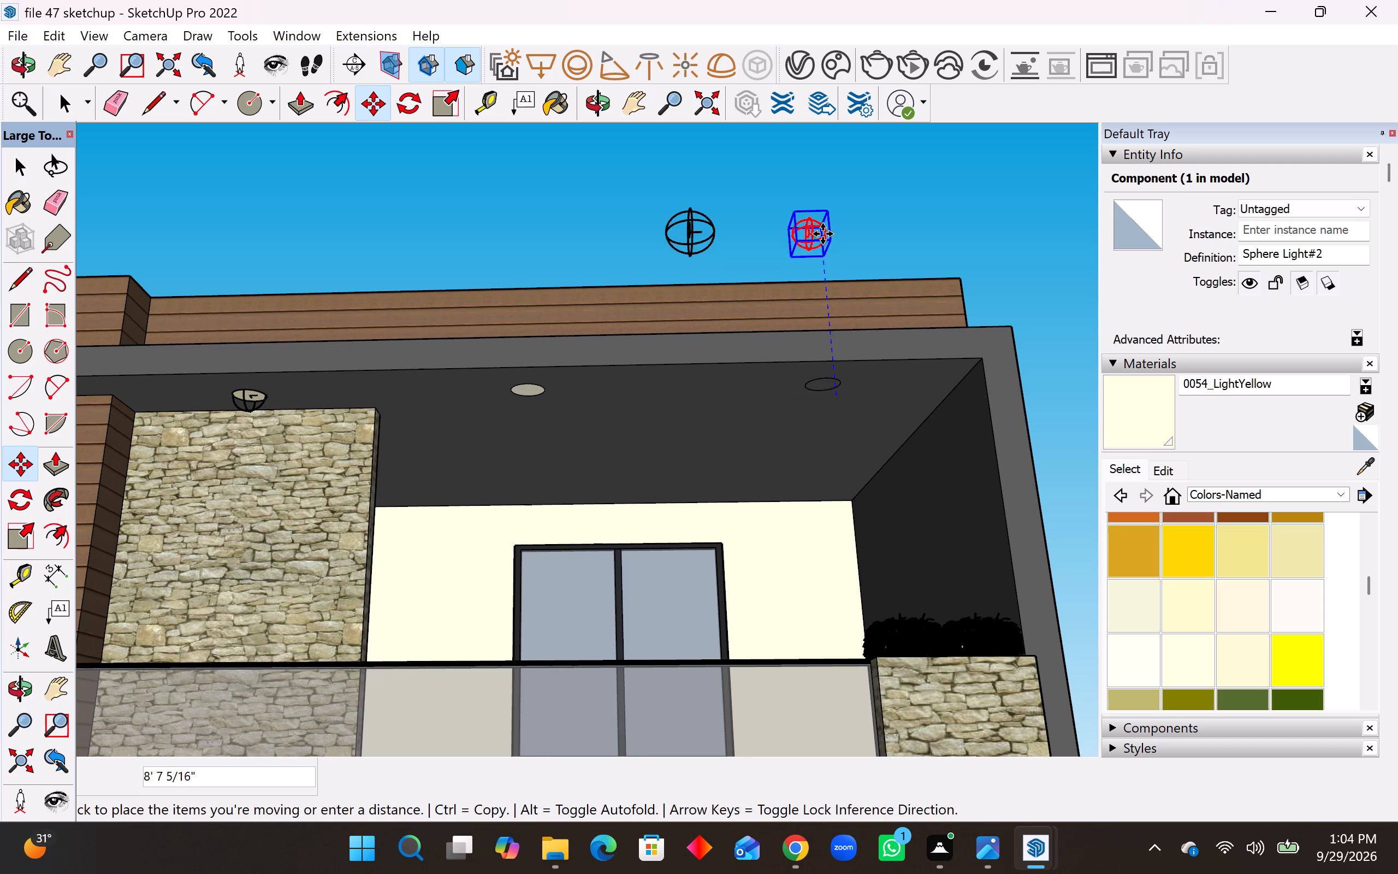
pyautogui.click(822, 232)
pyautogui.click(1202, 645)
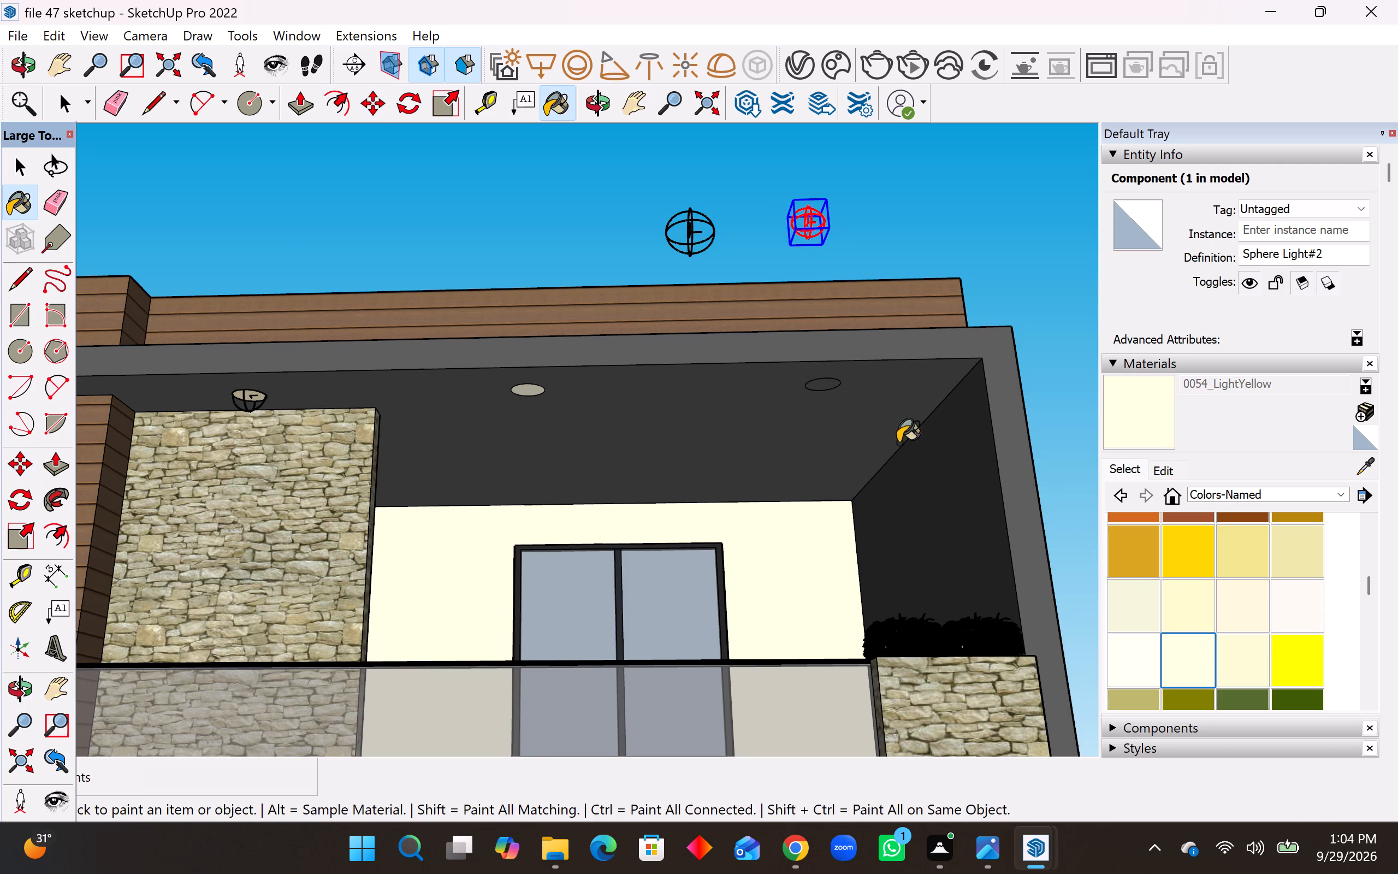
pyautogui.click(826, 384)
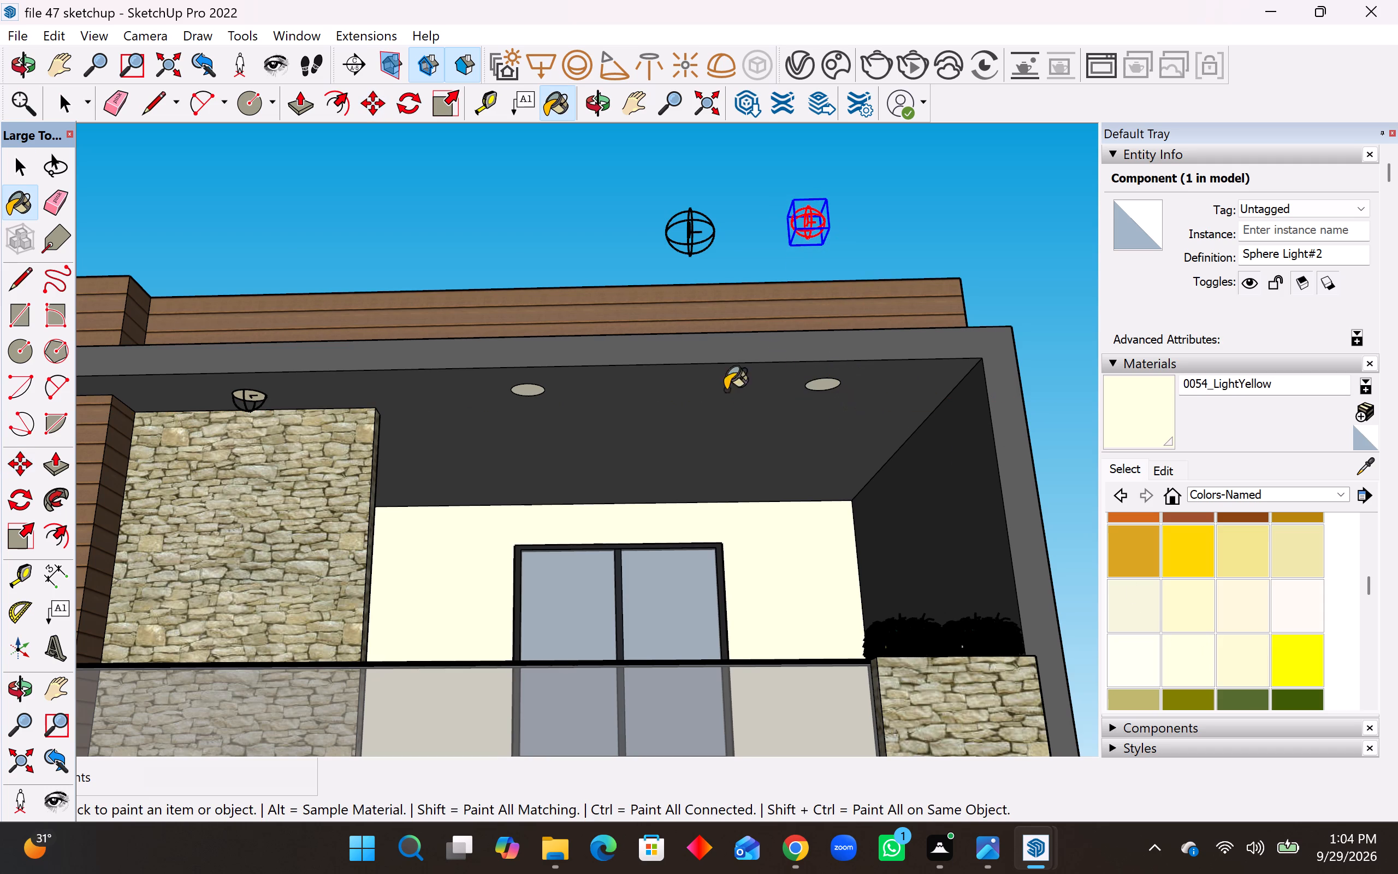
# Move the planter-end sphere light back down about 8' 11" so it sits half-recessed in its painted ceiling disc.
pyautogui.moveTo(807, 237); pyautogui.dragTo(805, 287, button='middle')
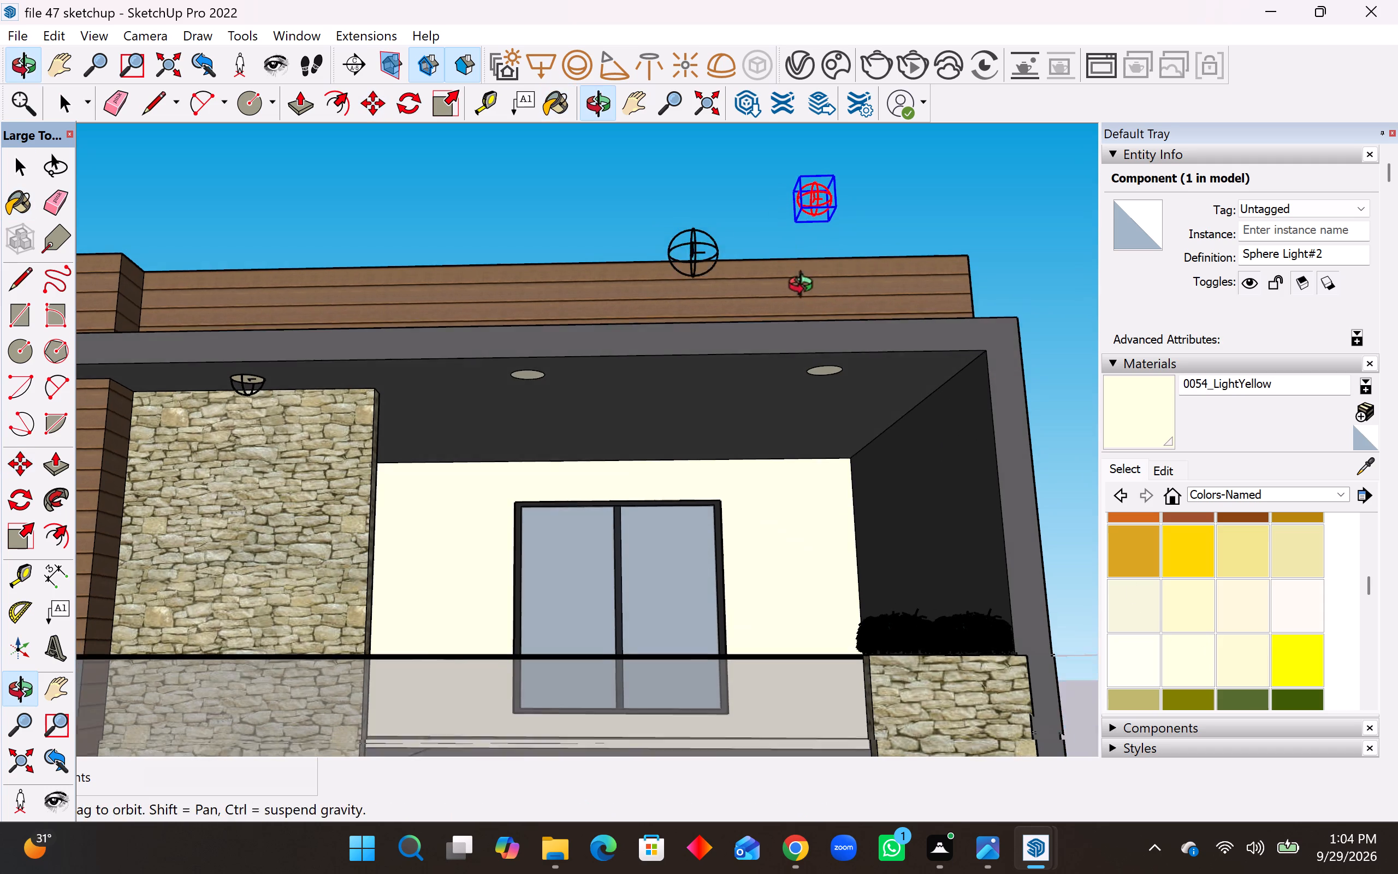
pyautogui.moveTo(805, 287); pyautogui.dragTo(805, 289, button='middle')
pyautogui.middleClick(804, 293)
pyautogui.scroll(4, 810, 187)
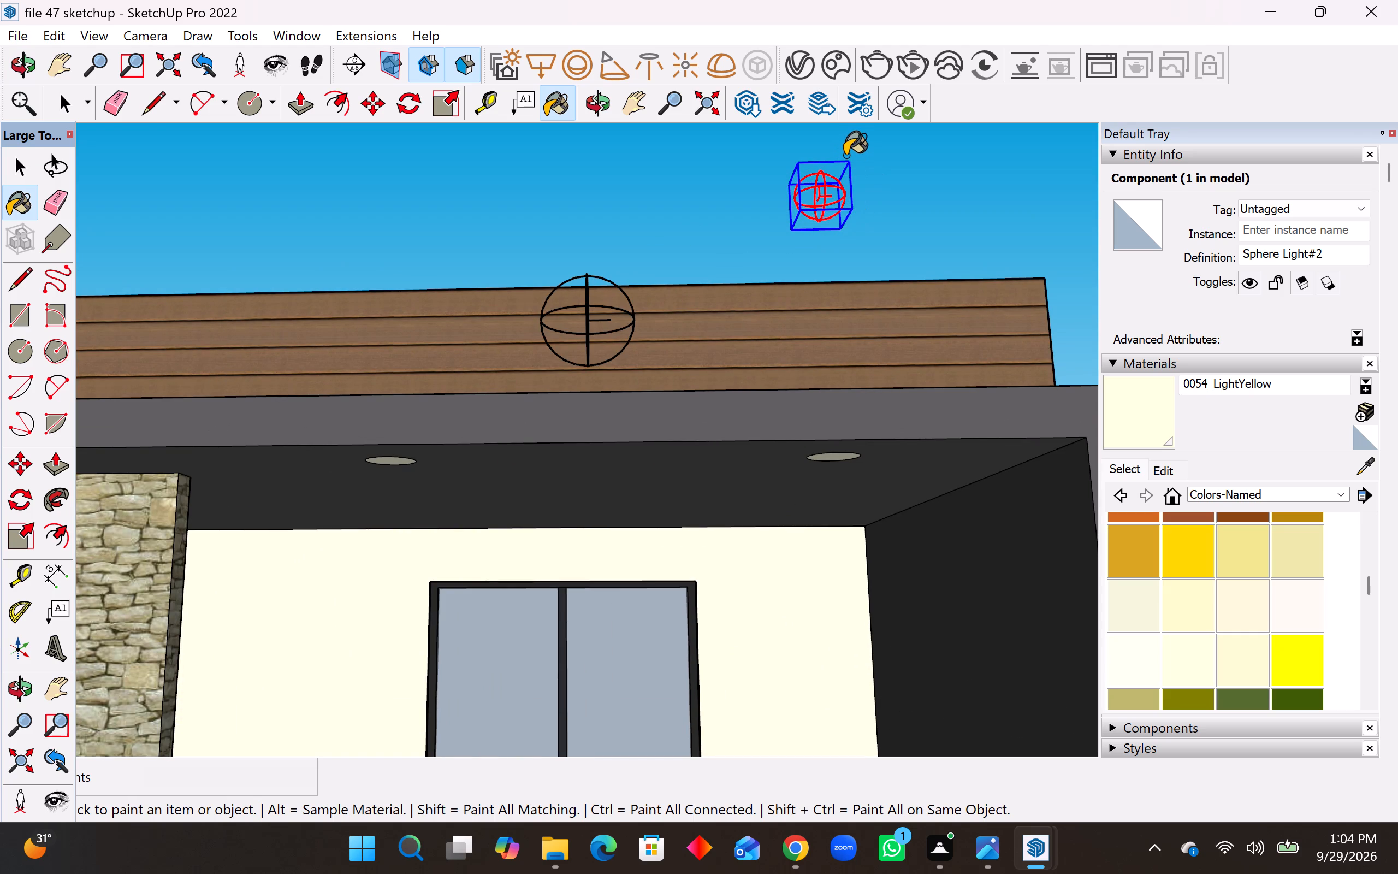
pyautogui.press('m')
pyautogui.click(847, 158)
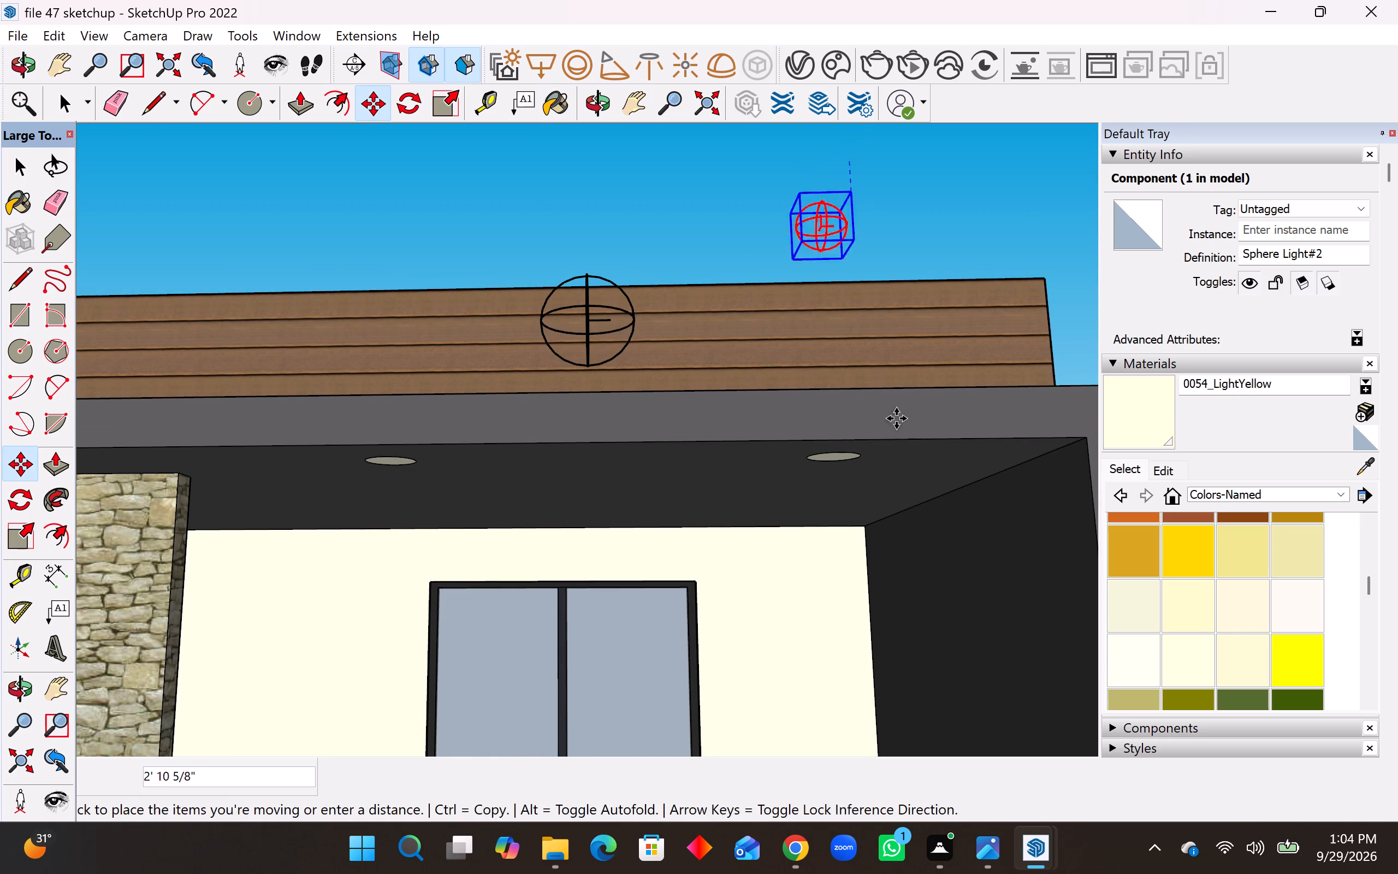
pyautogui.moveTo(884, 541); pyautogui.dragTo(845, 421, button='middle')
pyautogui.scroll(4, 834, 386)
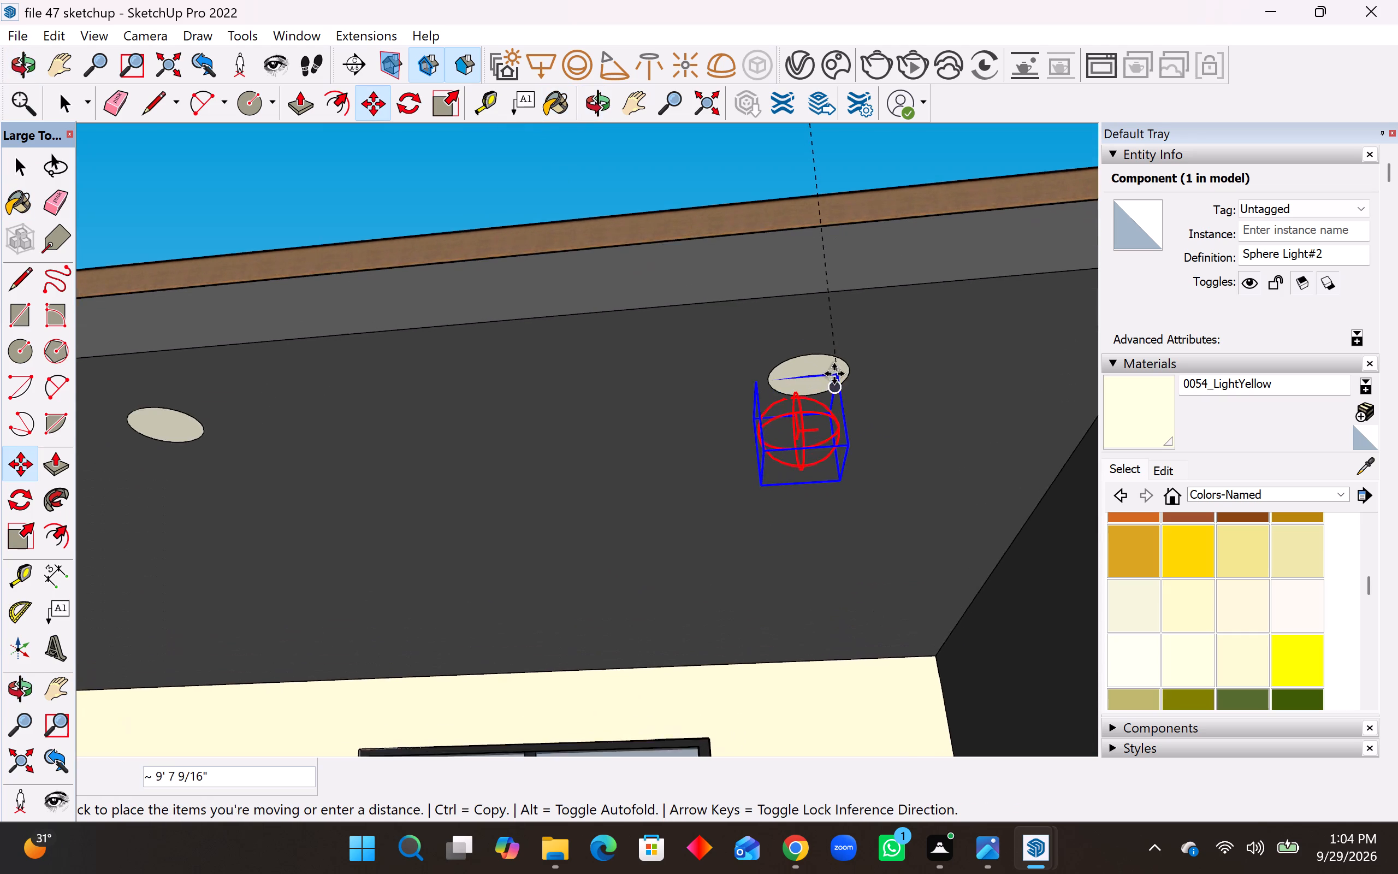
pyautogui.scroll(3, 834, 374)
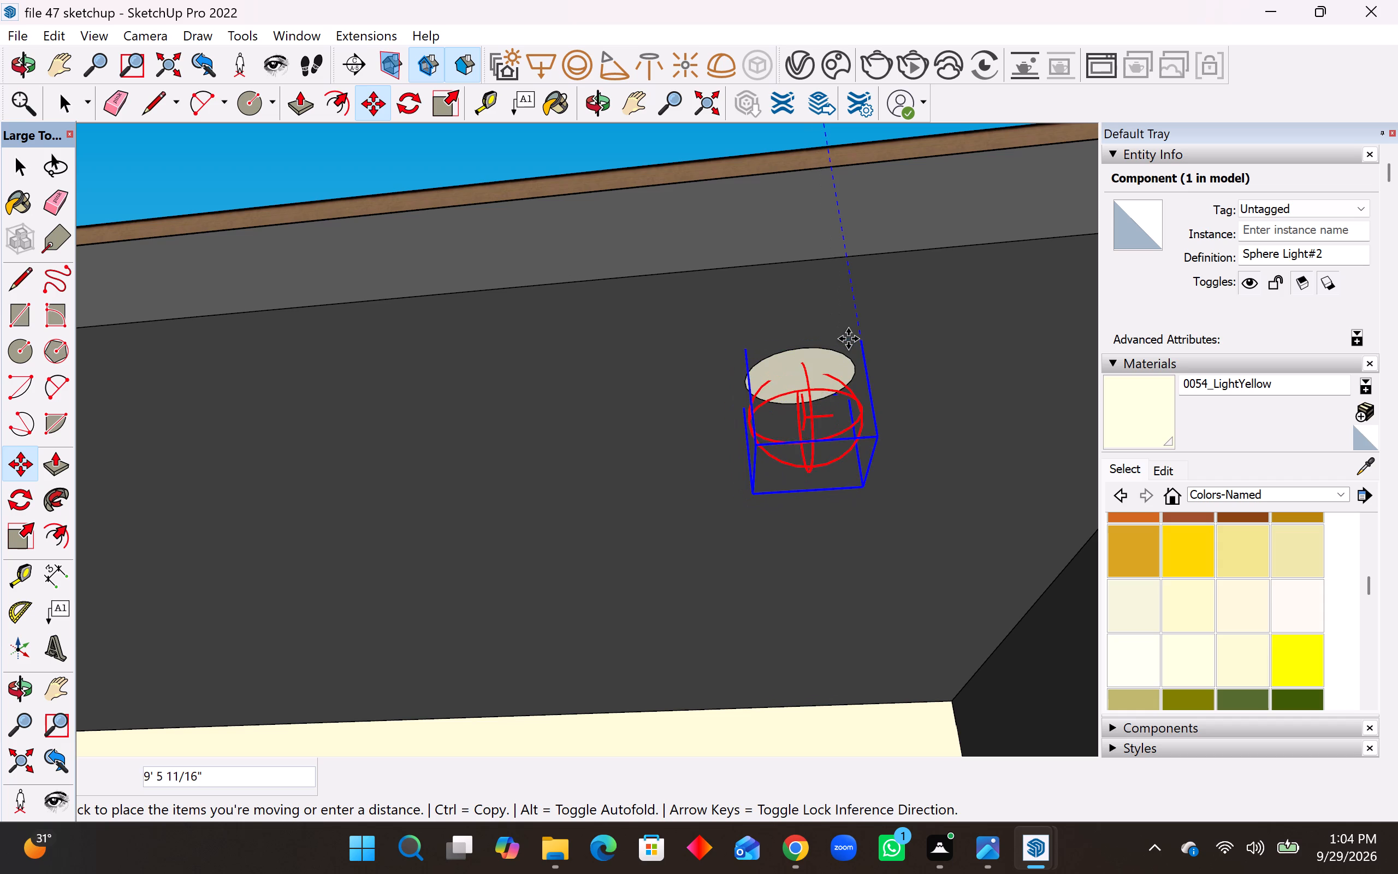
pyautogui.moveTo(848, 339); pyautogui.dragTo(851, 302, button='middle')
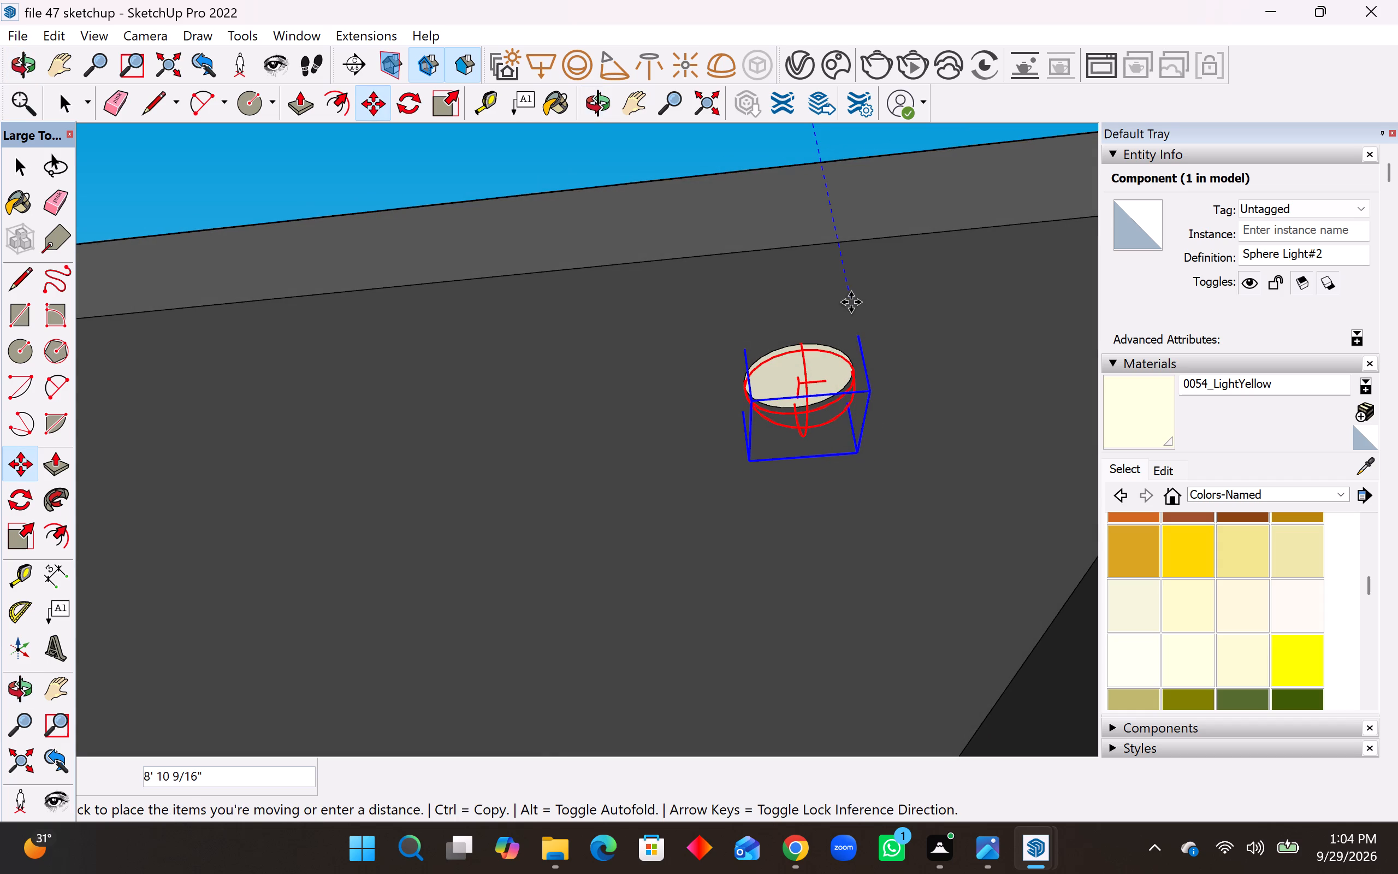
pyautogui.click(851, 302)
pyautogui.moveTo(873, 409); pyautogui.dragTo(902, 509, button='middle')
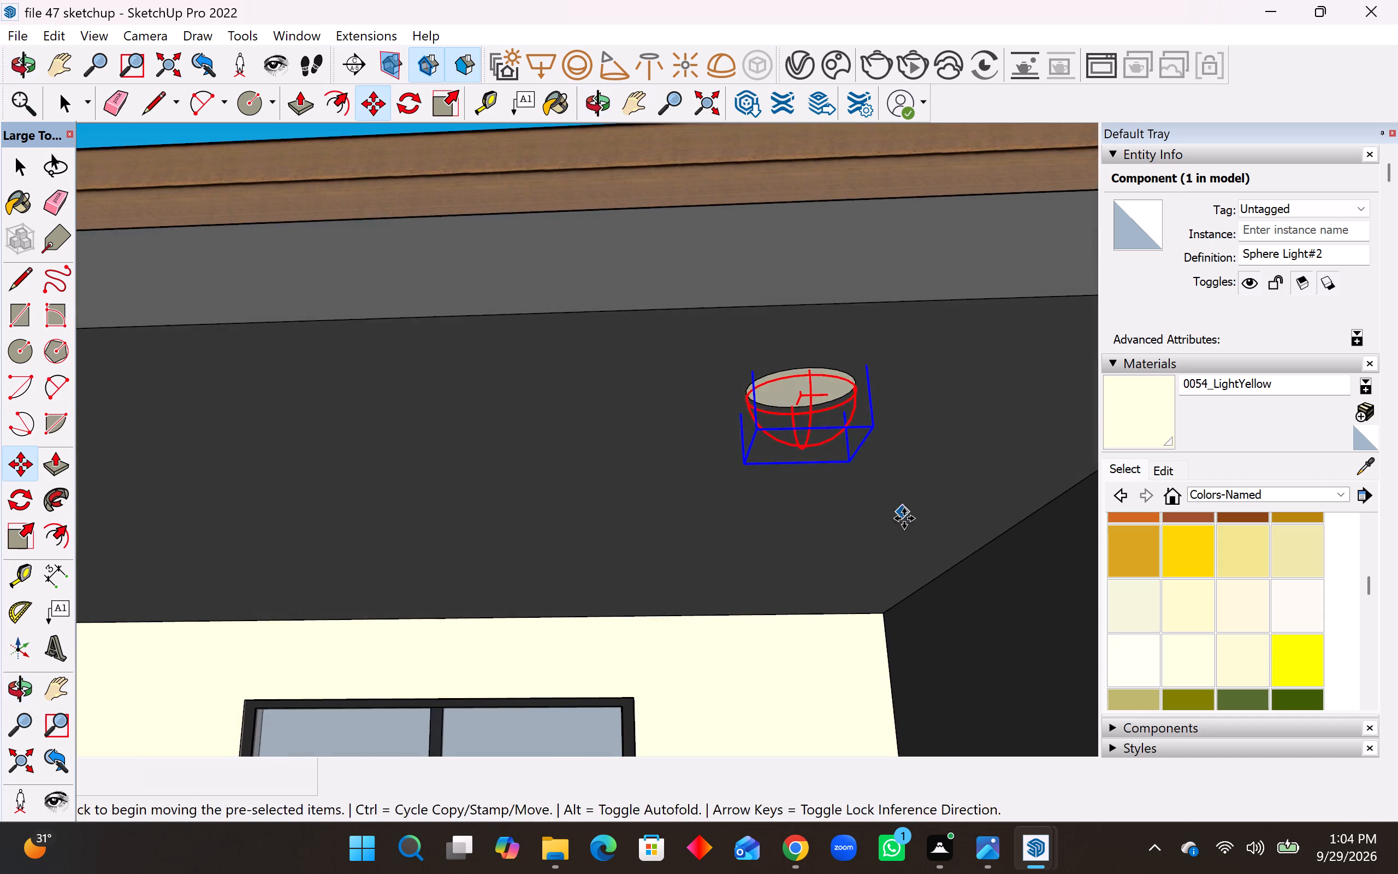
pyautogui.moveTo(904, 518); pyautogui.dragTo(910, 542, button='middle')
pyautogui.middleClick(920, 577)
pyautogui.scroll(-7, 914, 535)
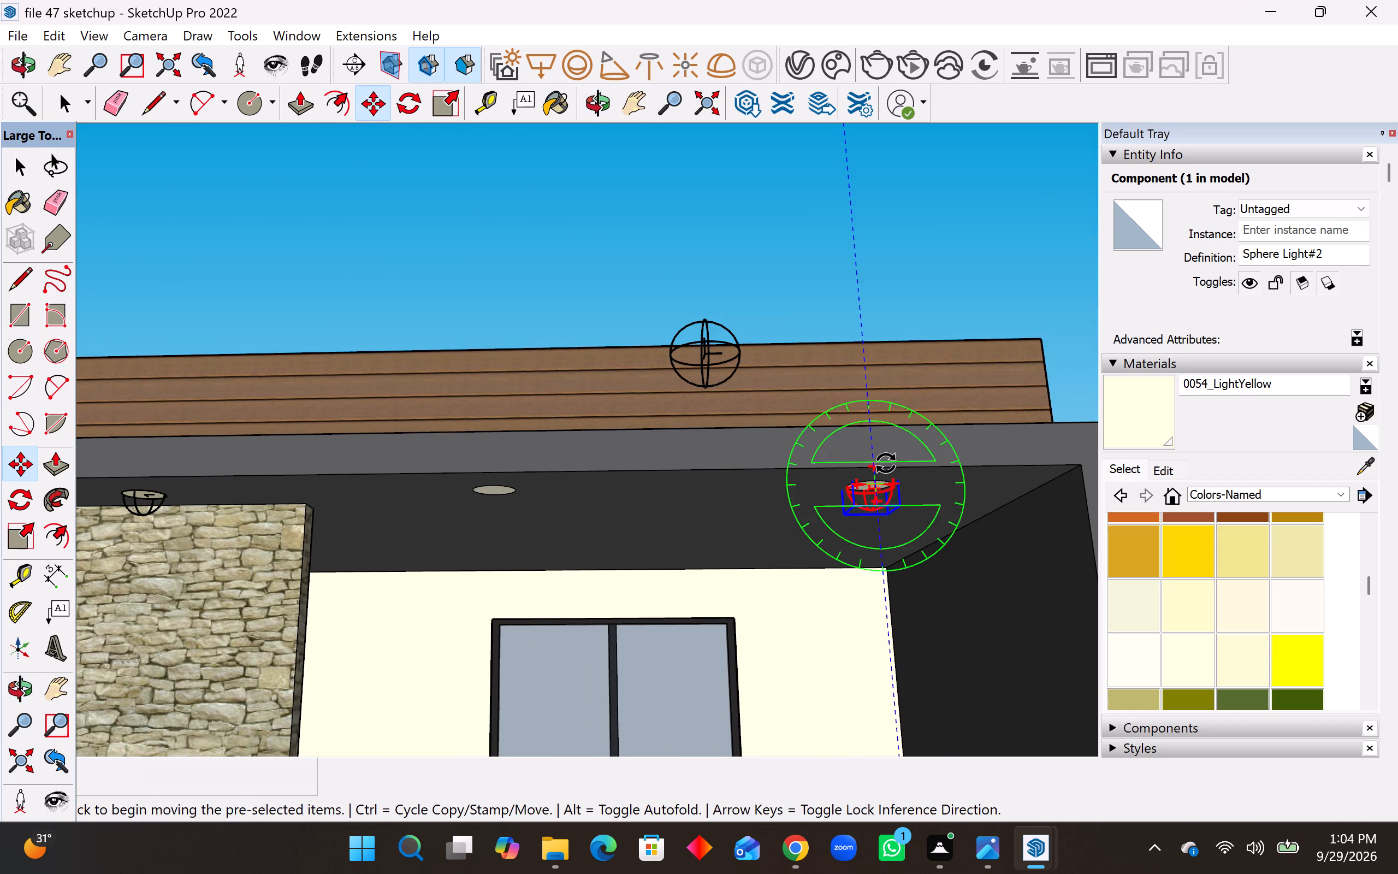
# Move the other displaced sphere light about 15' 4" back to the upper balcony's middle ceiling disc.
pyautogui.press('space')
pyautogui.click(765, 270)
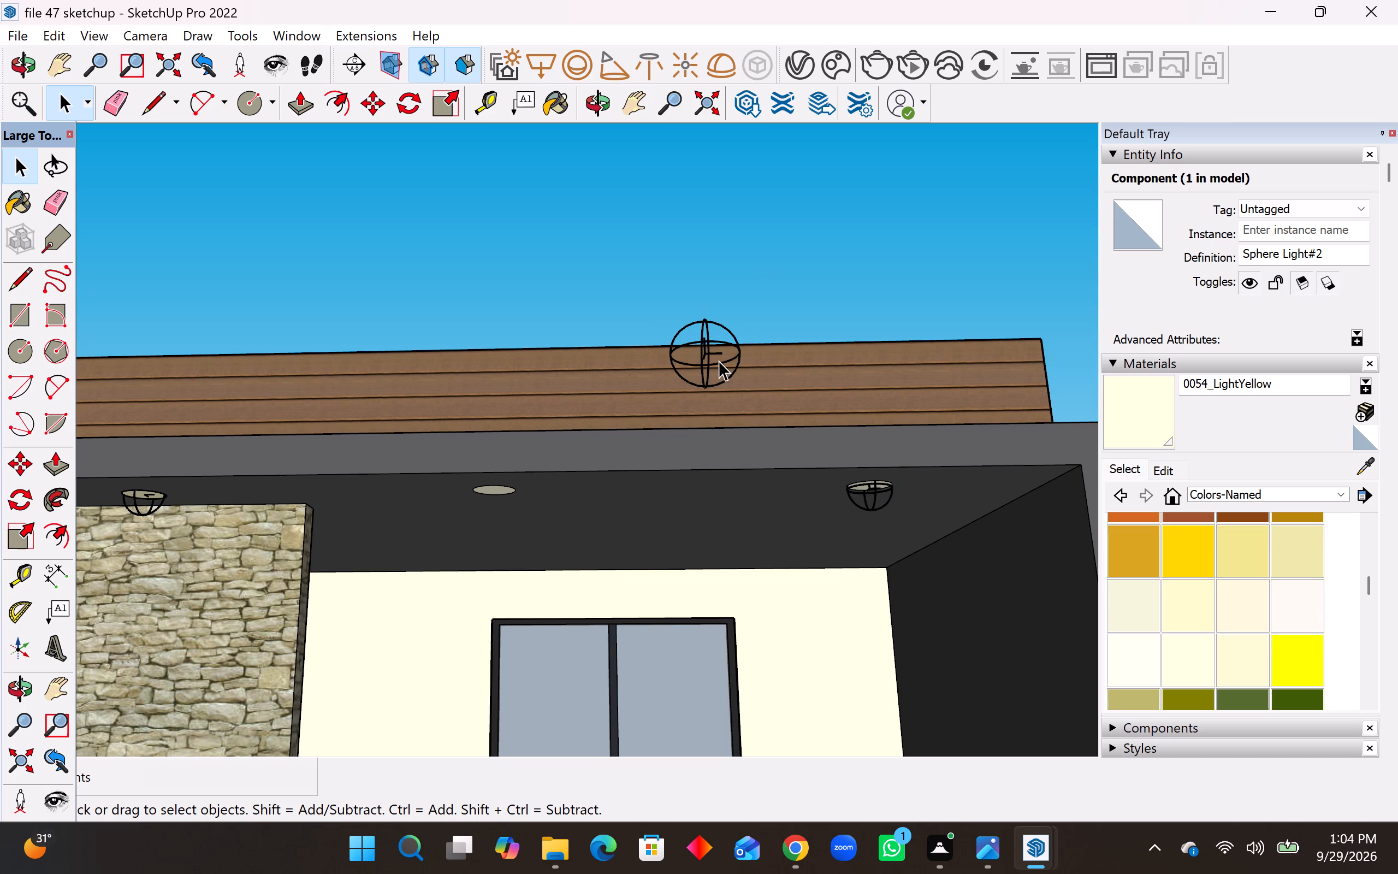
pyautogui.click(716, 361)
pyautogui.press('m')
pyautogui.scroll(3, 701, 358)
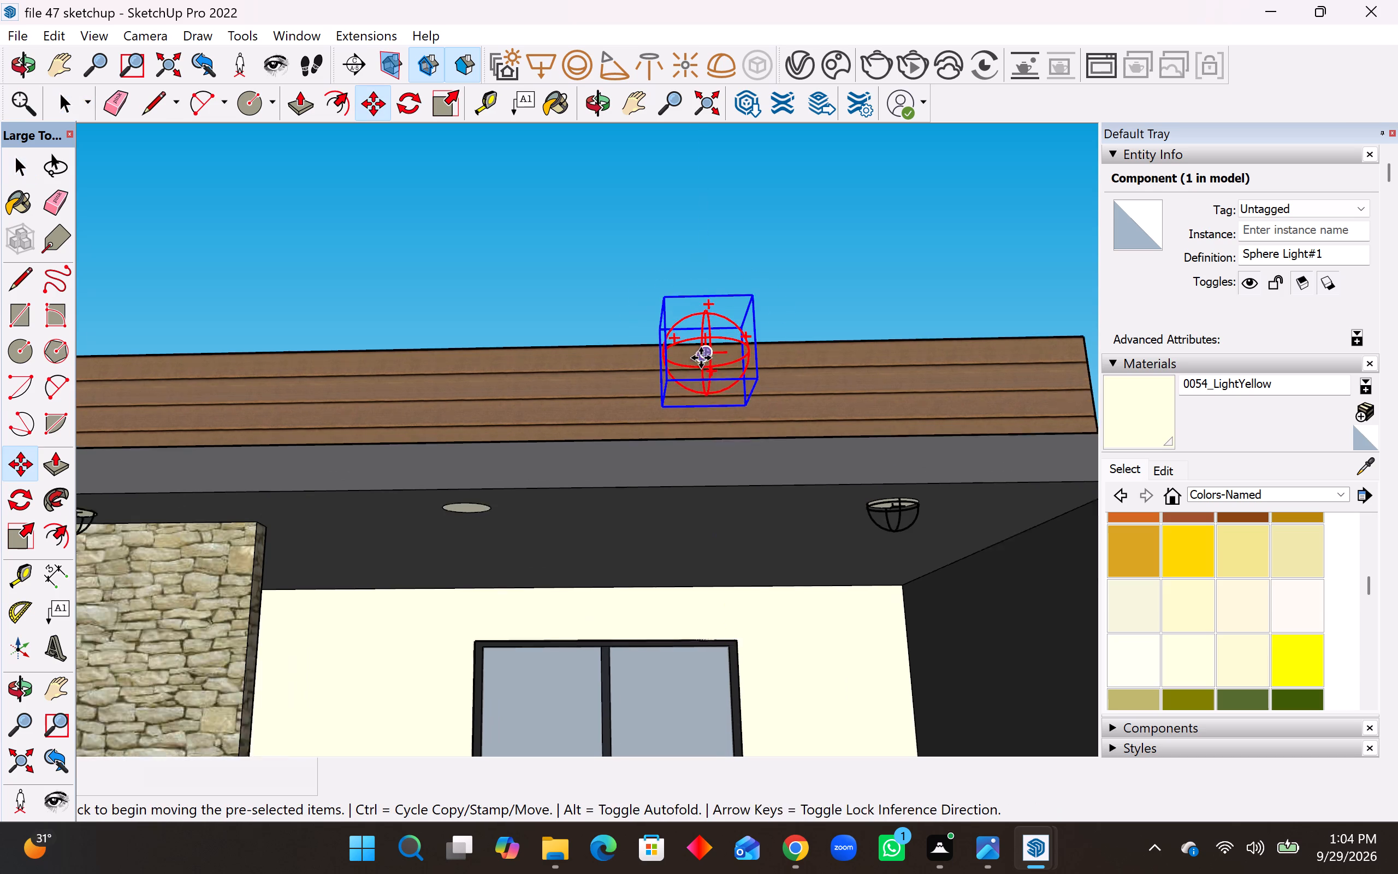
pyautogui.click(660, 299)
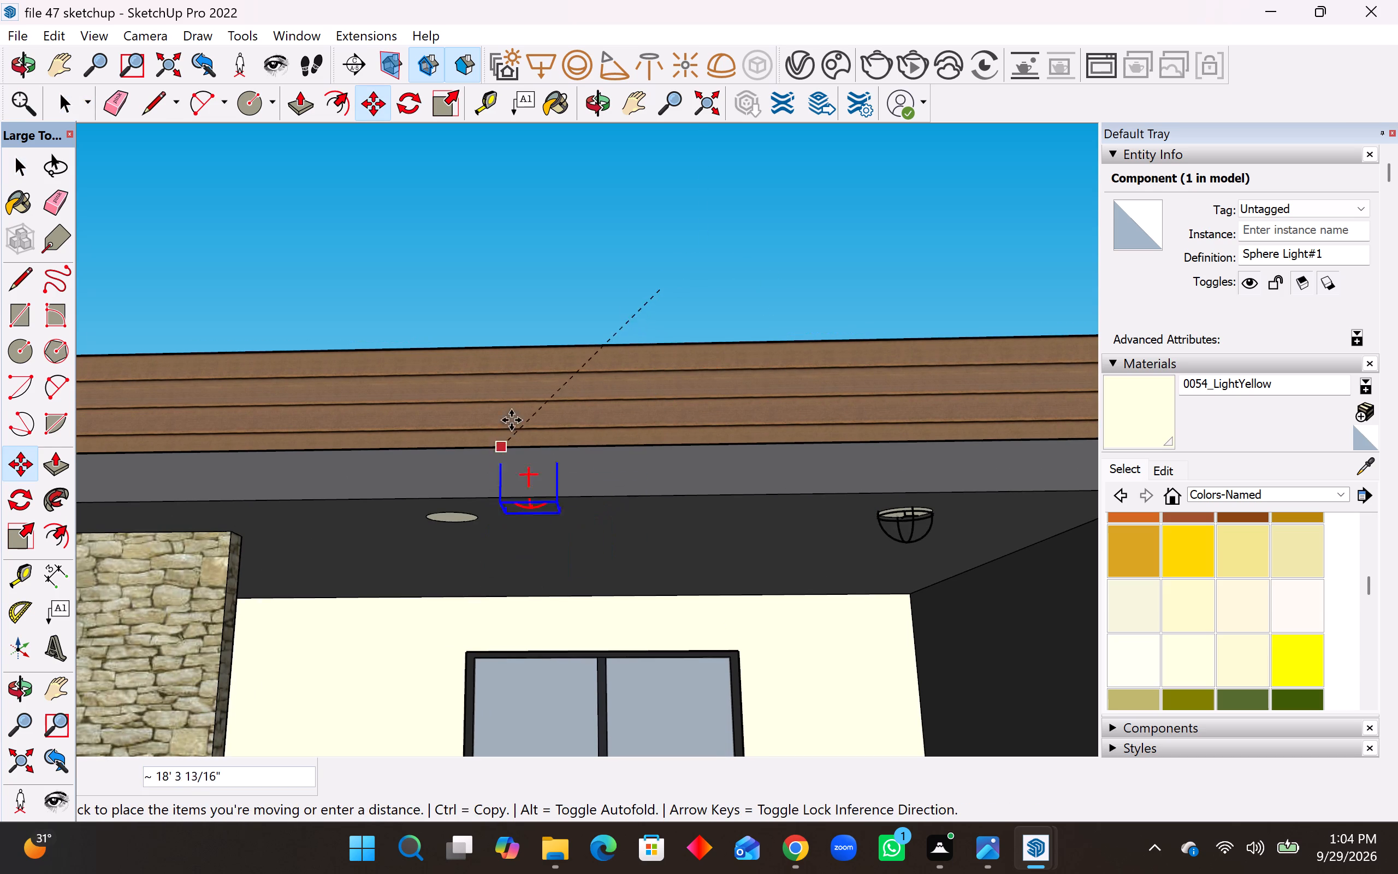
pyautogui.middleClick(515, 411)
pyautogui.moveTo(481, 525); pyautogui.dragTo(522, 400, button='middle')
pyautogui.scroll(3, 458, 428)
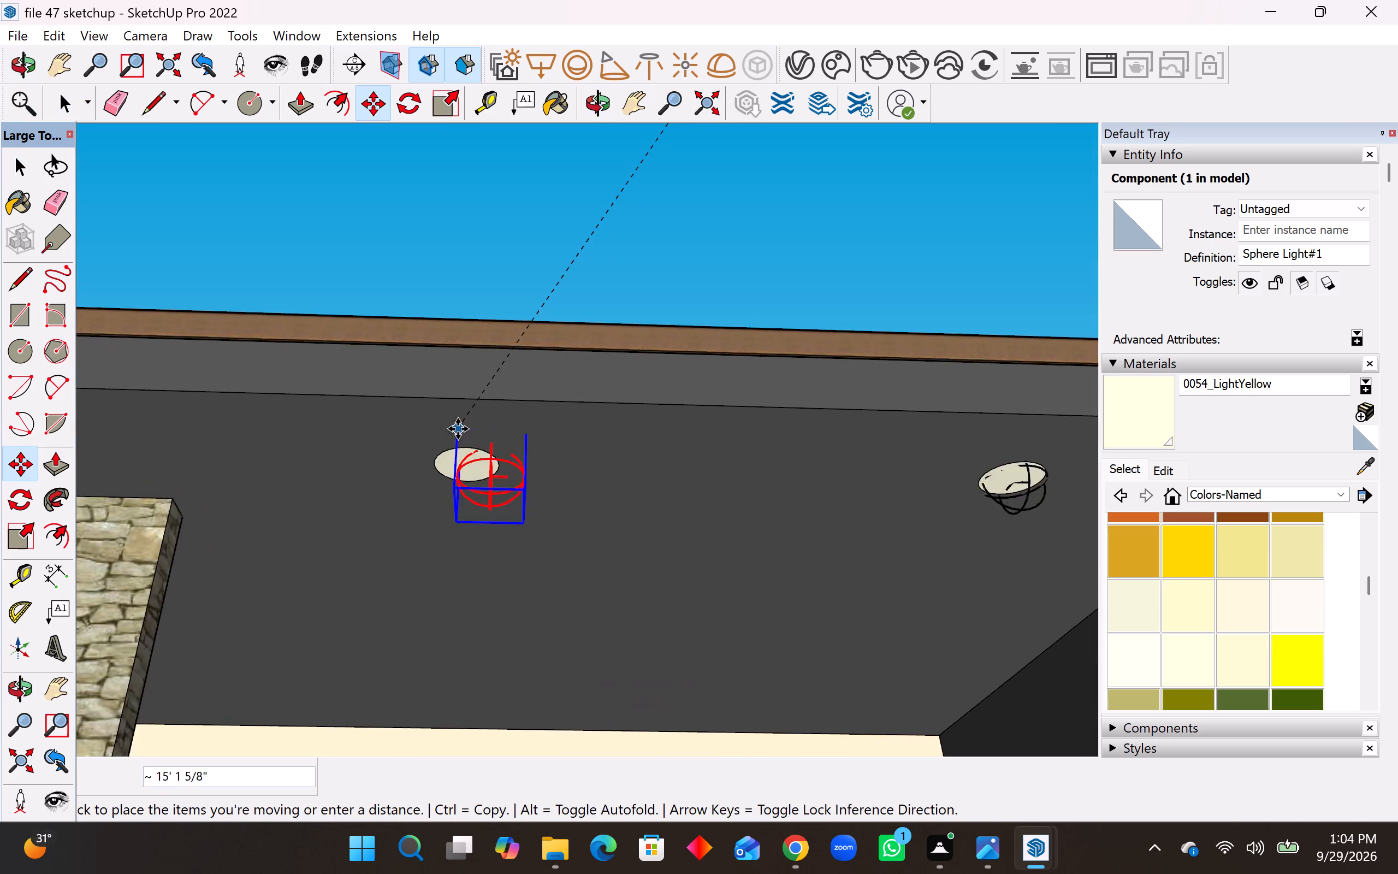
pyautogui.scroll(3, 458, 429)
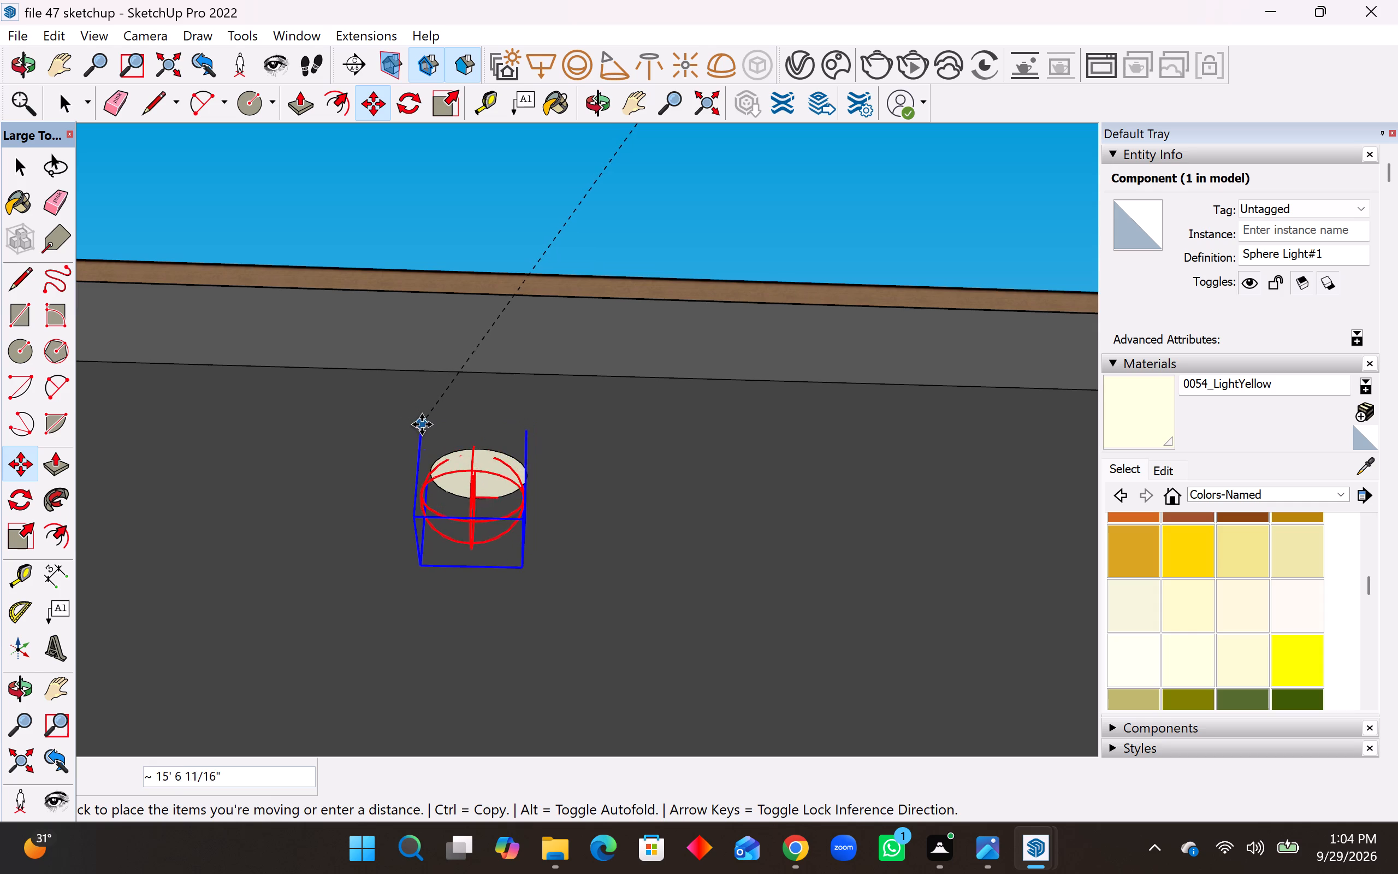
pyautogui.moveTo(423, 426); pyautogui.dragTo(451, 377, button='middle')
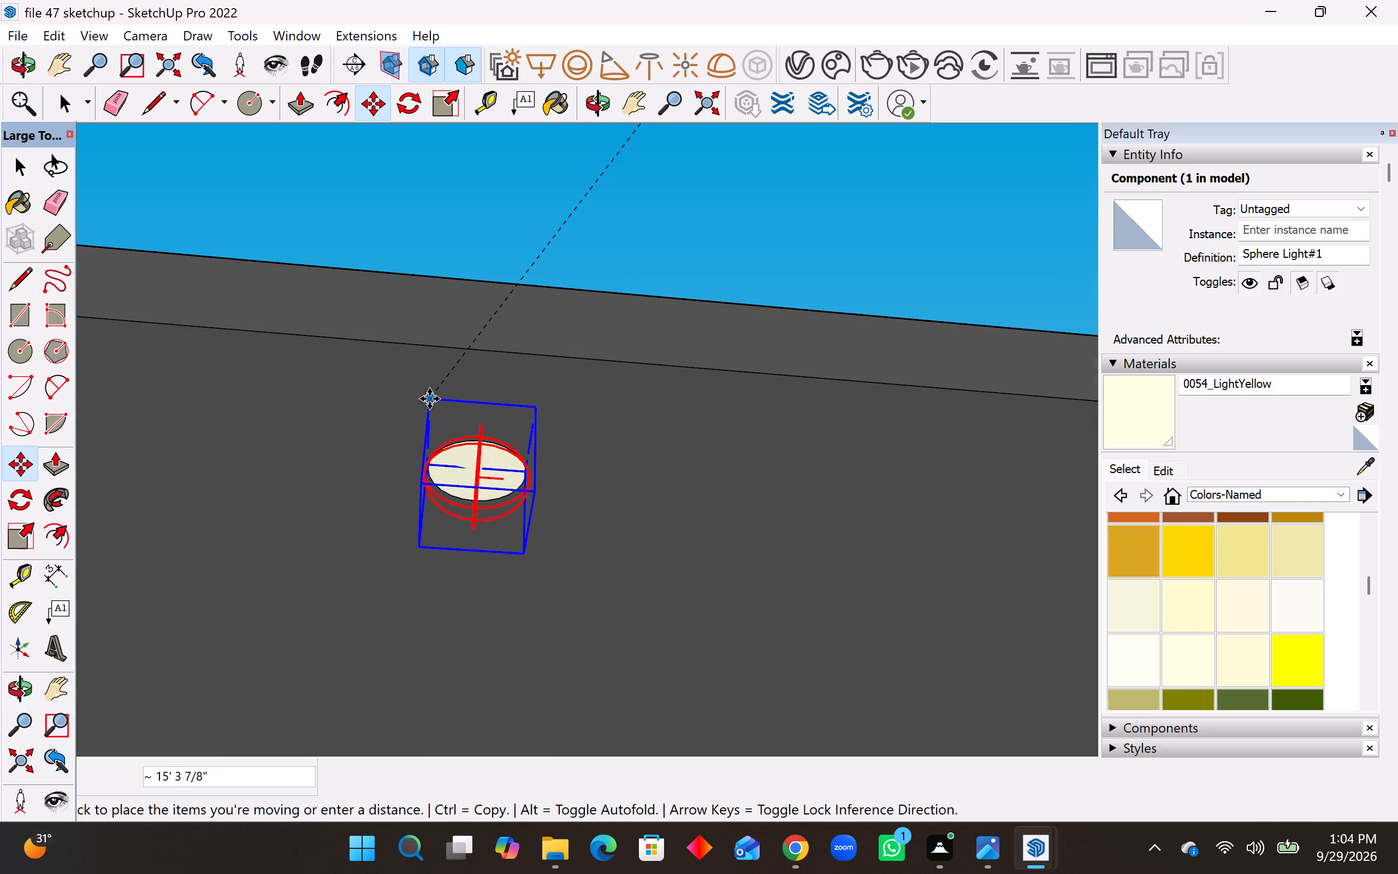
pyautogui.click(429, 395)
# Raise the middle sphere light about 6 5/16" so it is half-recessed in the ceiling disc, and clear the selection.
pyautogui.moveTo(466, 504); pyautogui.dragTo(472, 597, button='middle')
pyautogui.moveTo(475, 553); pyautogui.dragTo(475, 553, button='middle')
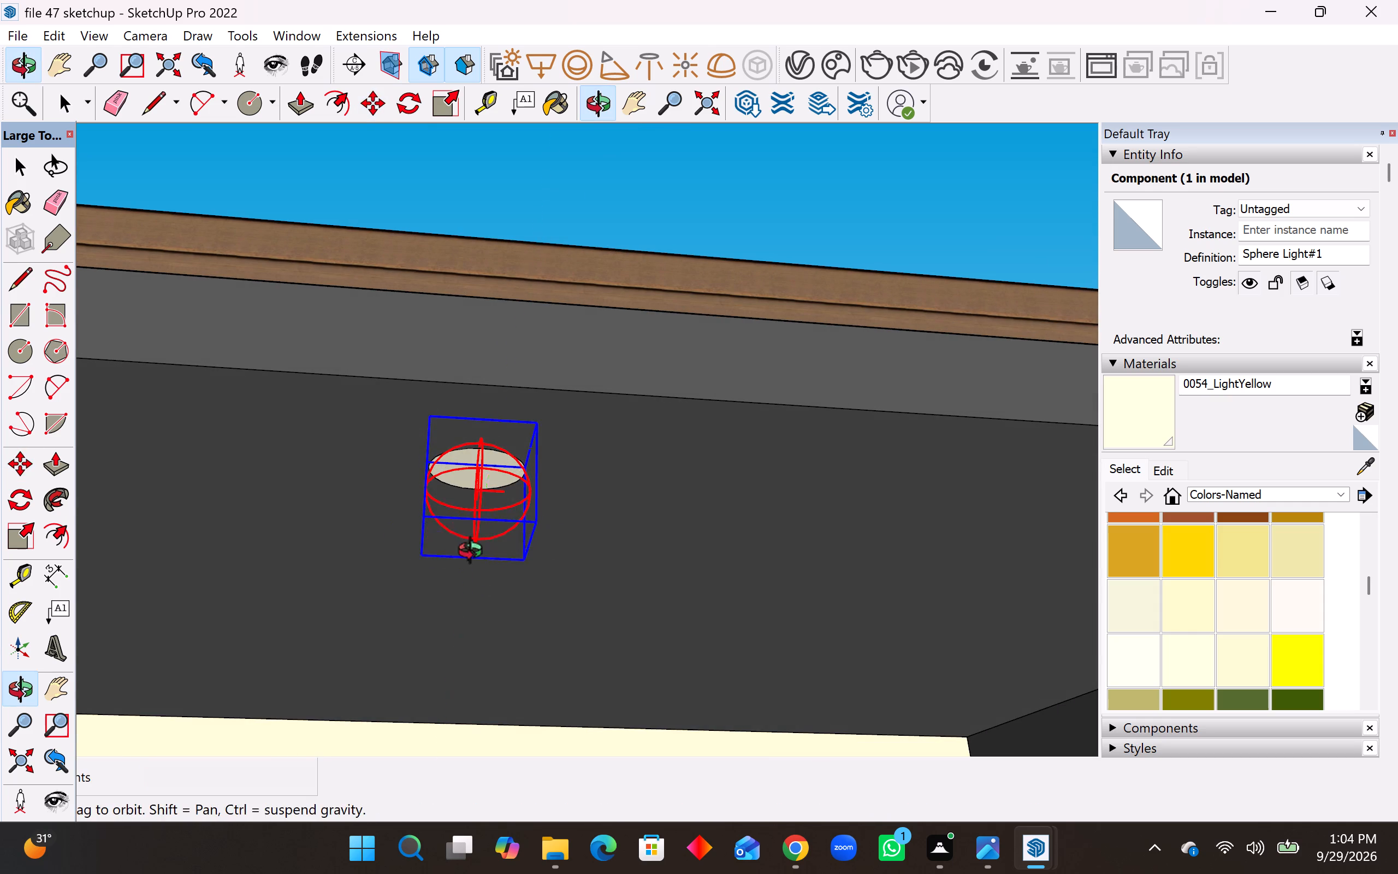
pyautogui.moveTo(475, 553); pyautogui.dragTo(481, 629, button='middle')
pyautogui.moveTo(477, 517); pyautogui.dragTo(479, 527, button='middle')
pyautogui.scroll(3, 484, 465)
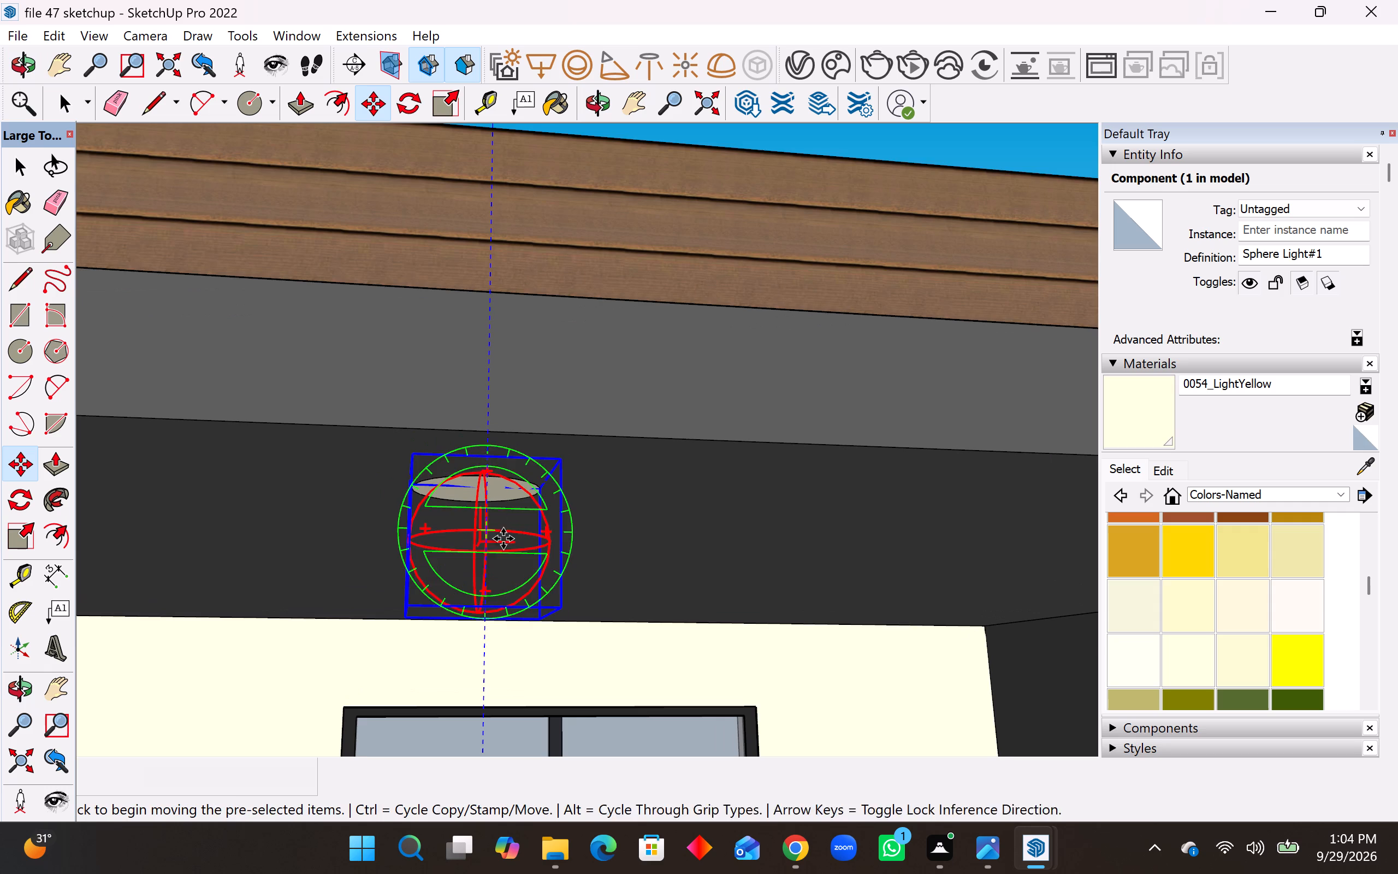
pyautogui.scroll(-3, 506, 545)
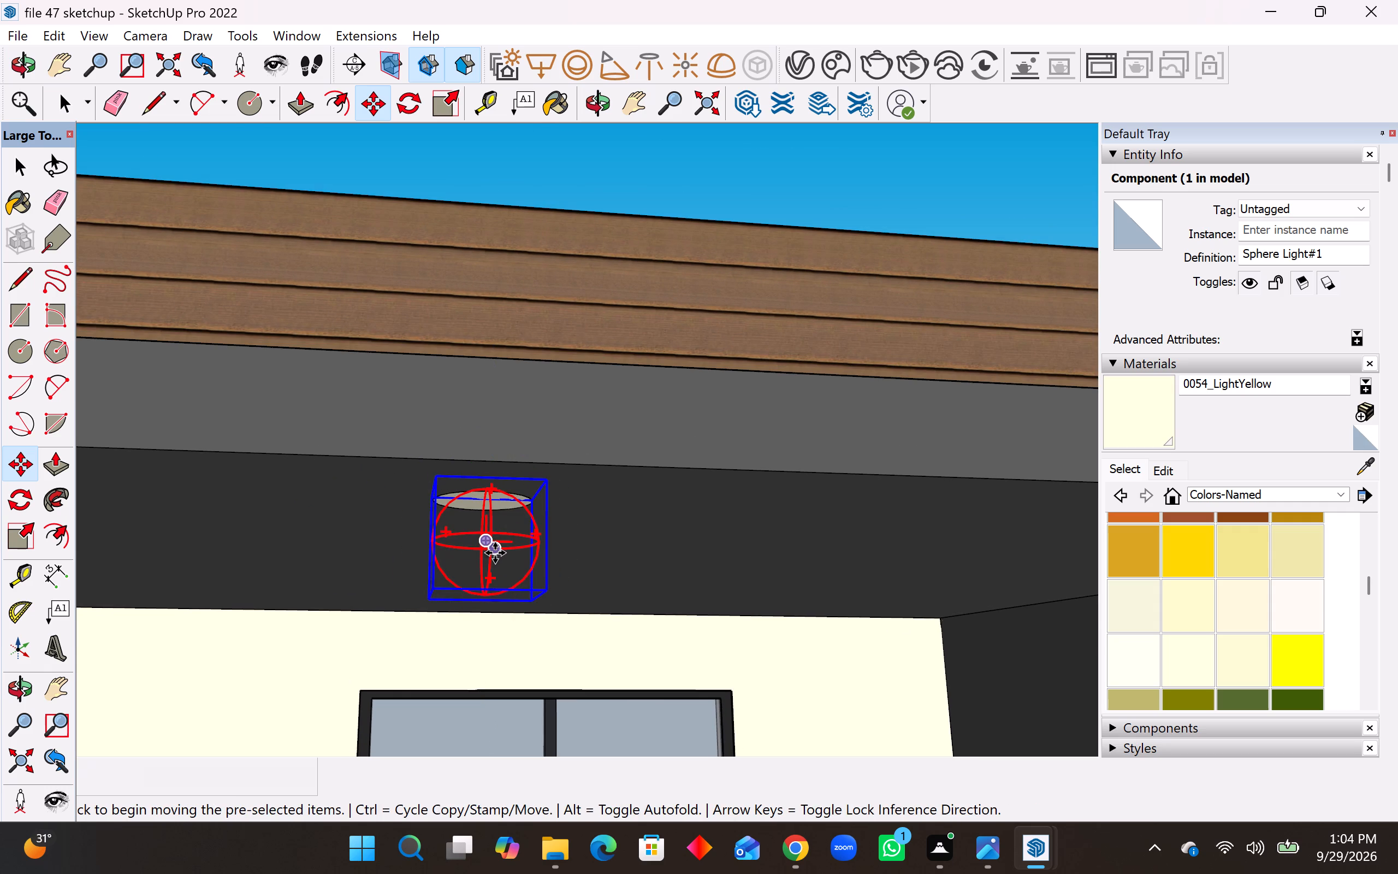
pyautogui.click(491, 552)
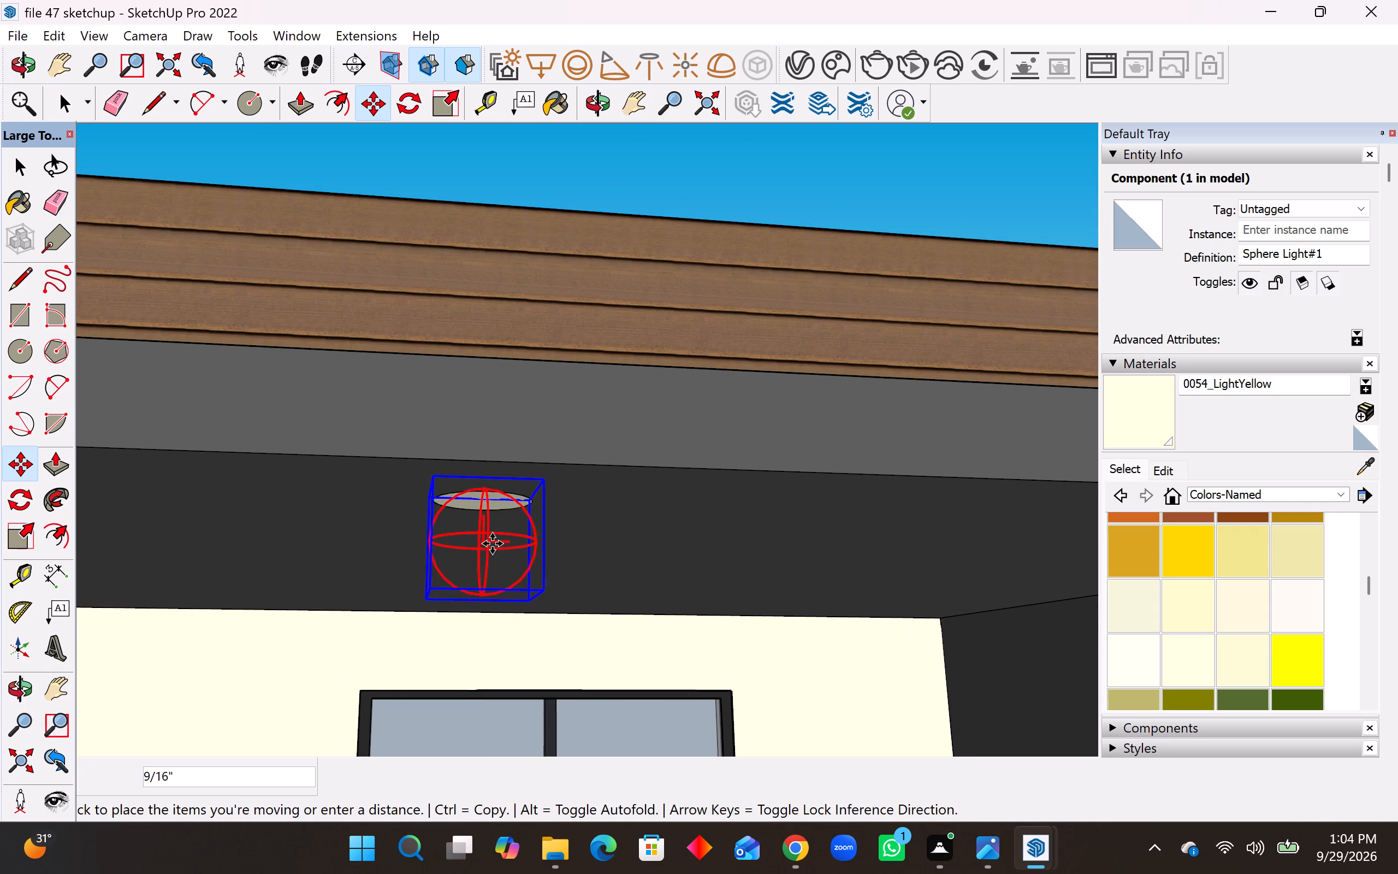
pyautogui.scroll(8, 492, 530)
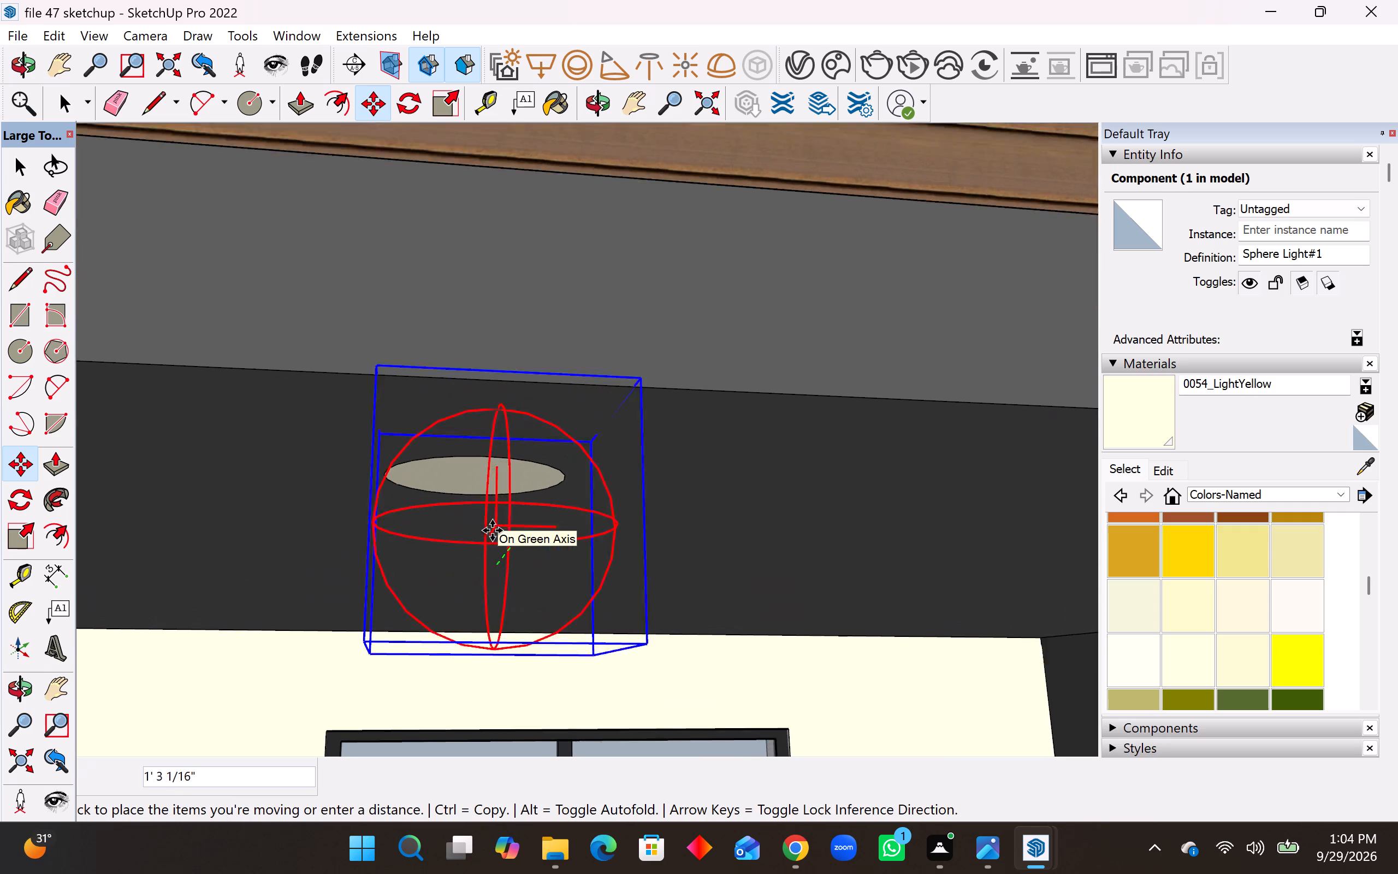
pyautogui.click(486, 502)
pyautogui.scroll(-5, 495, 554)
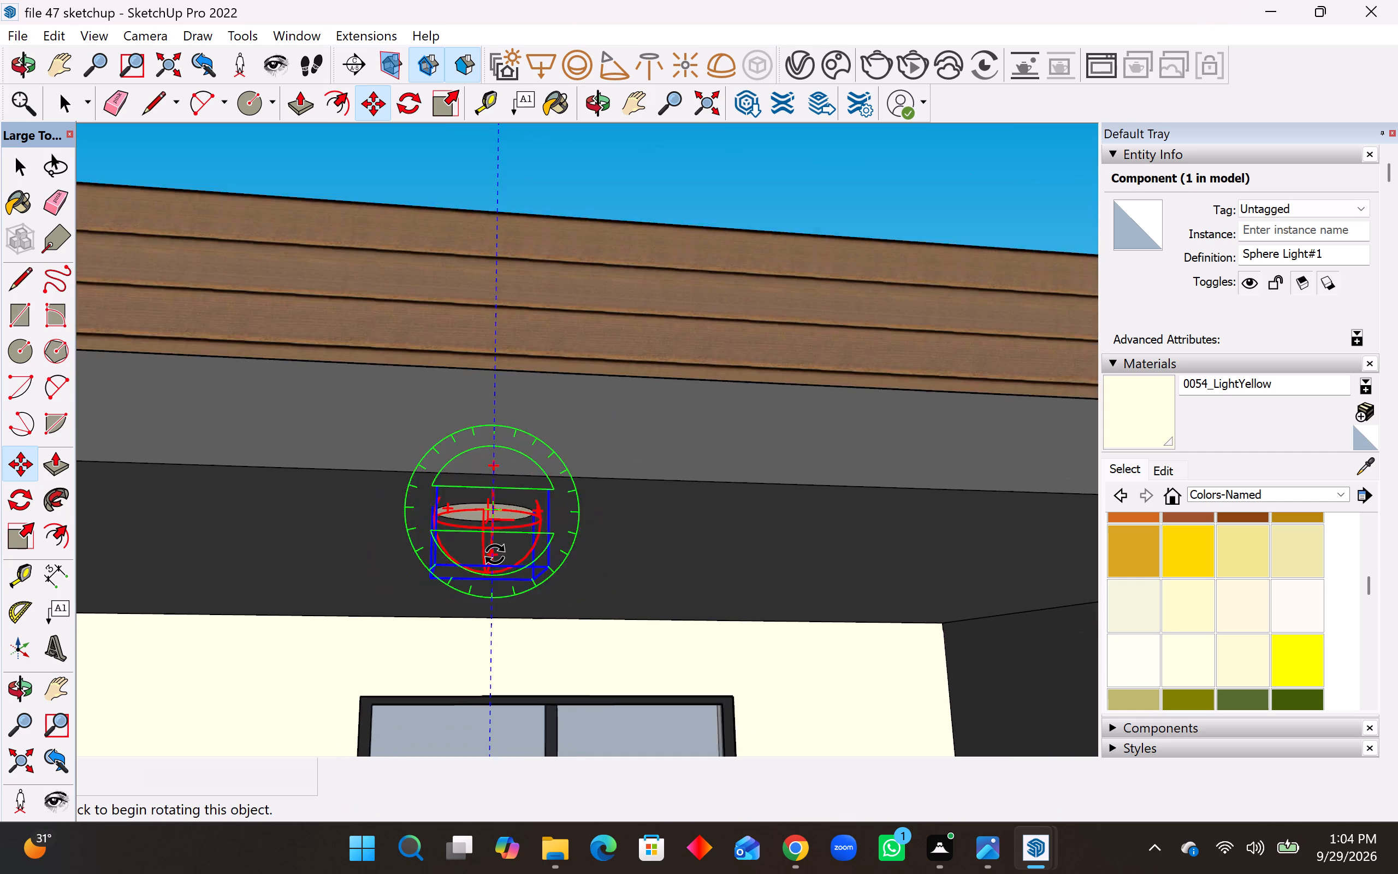
pyautogui.scroll(-13, 495, 554)
pyautogui.press('space')
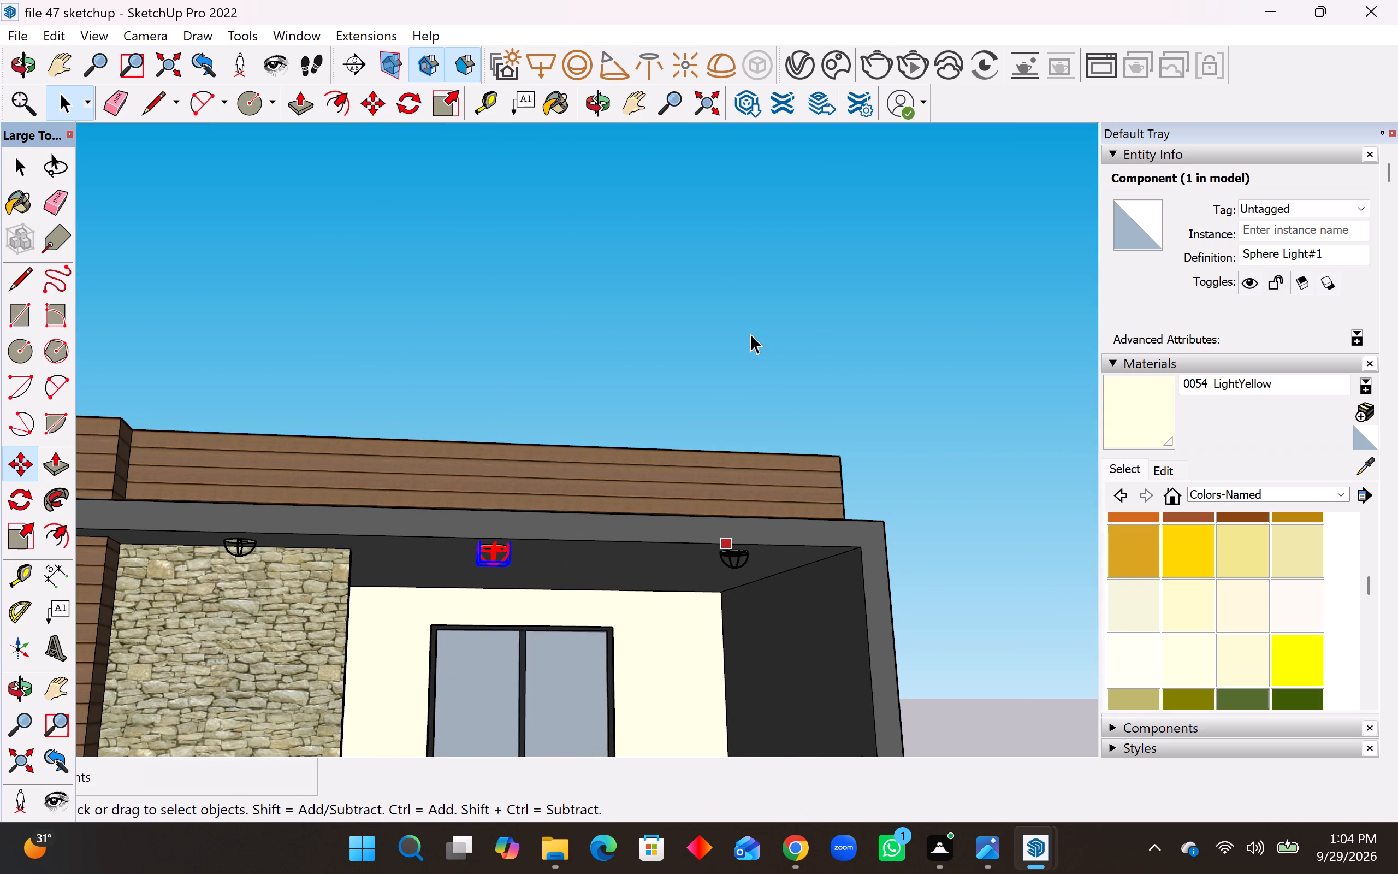
pyautogui.click(750, 334)
# Render the house front with V-Ray, with both balconies and their ceiling lights in view.
pyautogui.moveTo(774, 530); pyautogui.dragTo(742, 527, button='middle')
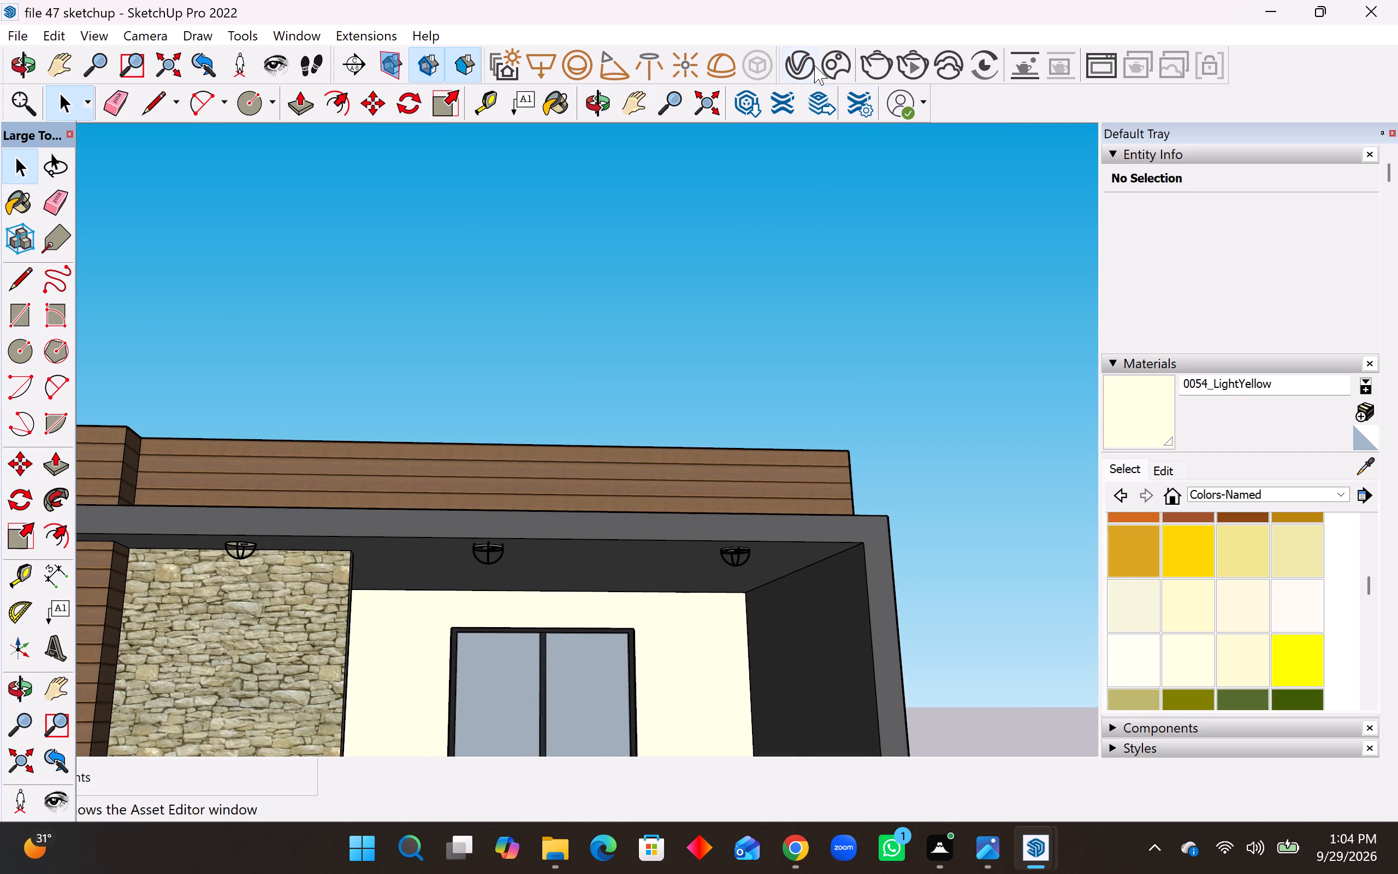
pyautogui.scroll(-10, 789, 195)
pyautogui.scroll(3, 896, 705)
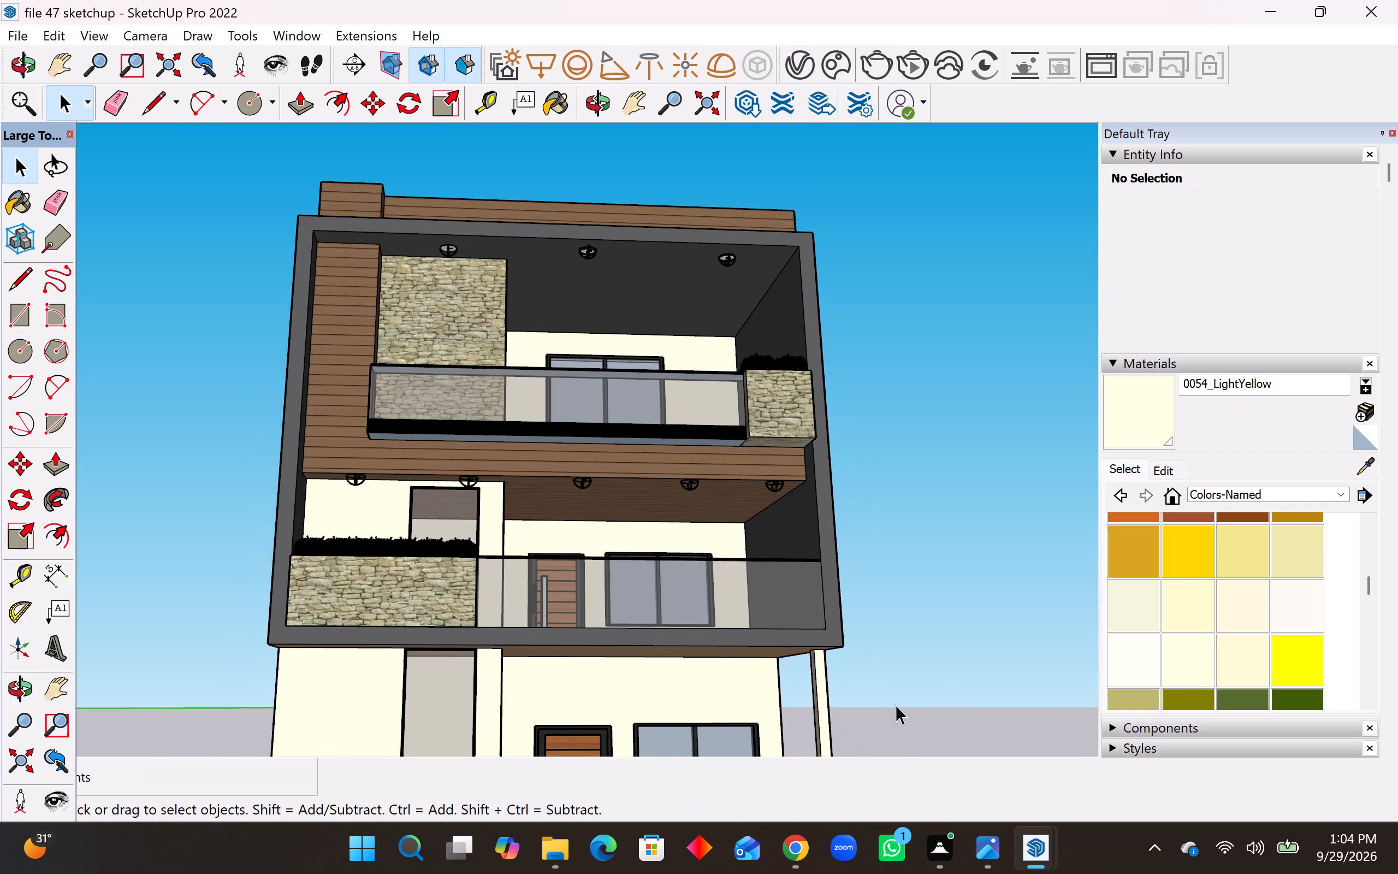
pyautogui.click(869, 60)
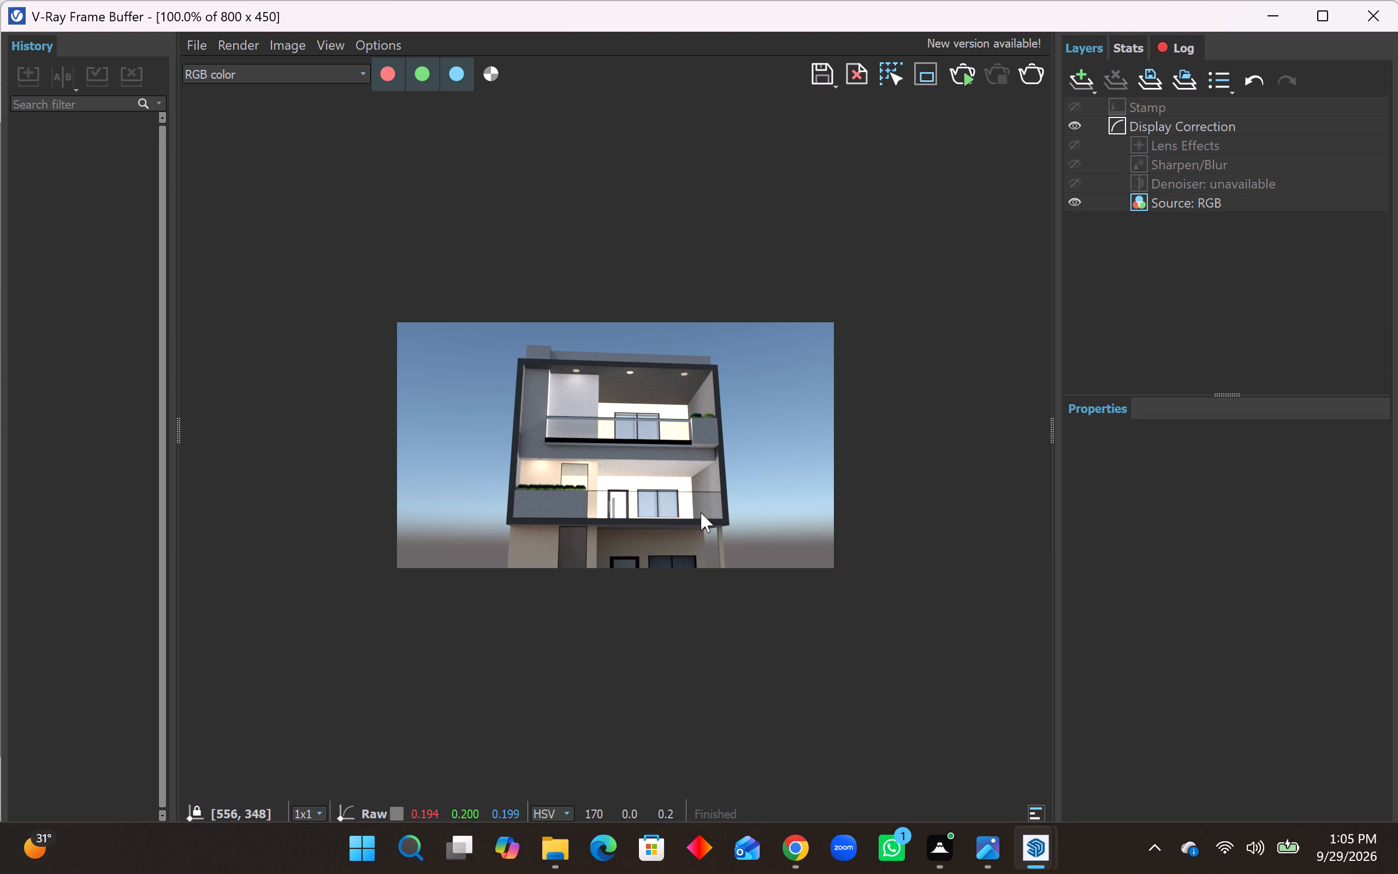
# Make Sphere Light#3 visible in renders by turning off its Invisible option.
pyautogui.scroll(3, 710, 534)
pyautogui.scroll(-2, 710, 534)
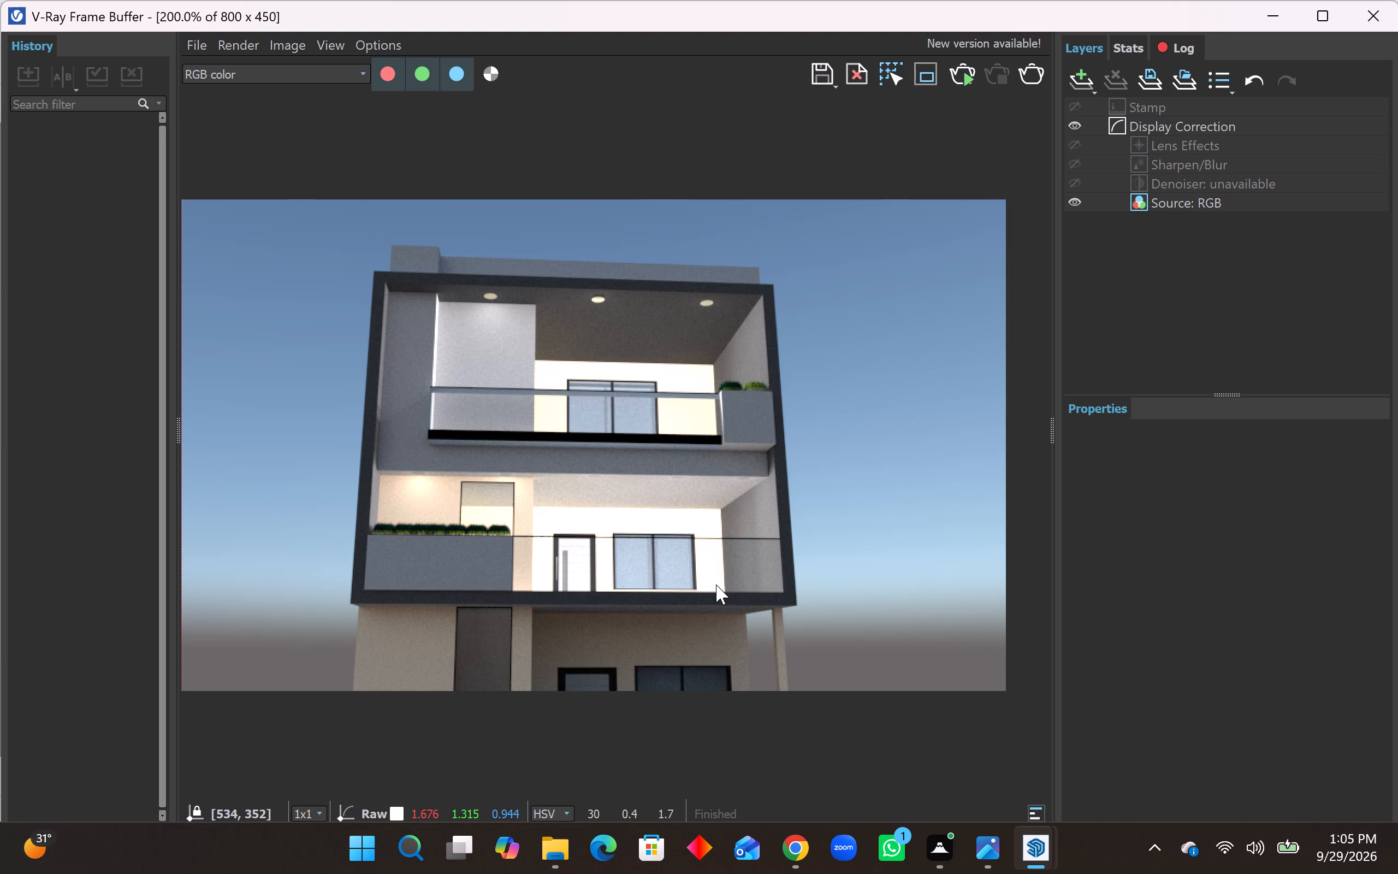
pyautogui.moveTo(716, 584); pyautogui.dragTo(714, 555, button='middle')
pyautogui.scroll(-1, 705, 536)
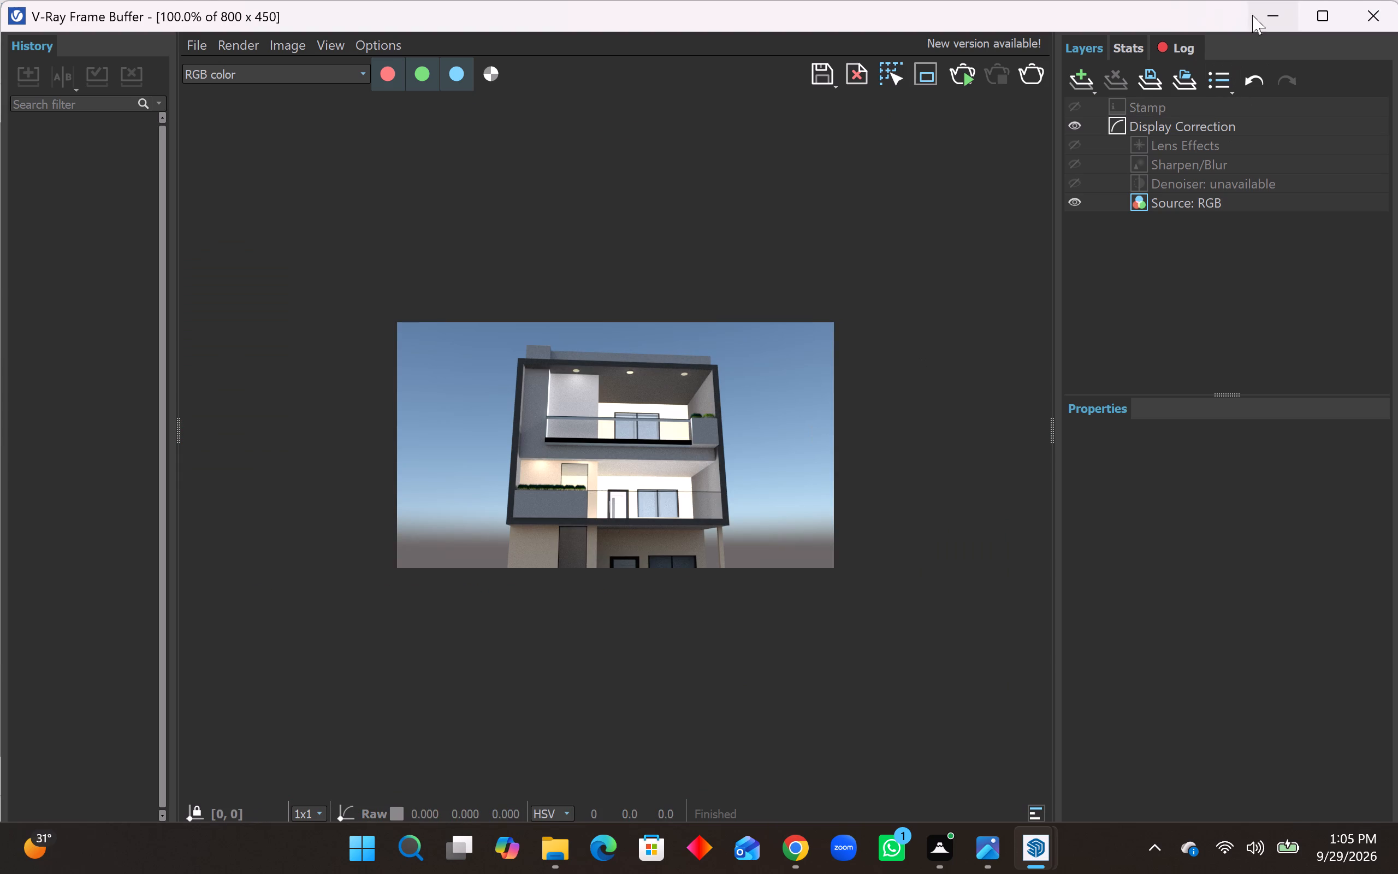
pyautogui.click(1263, 7)
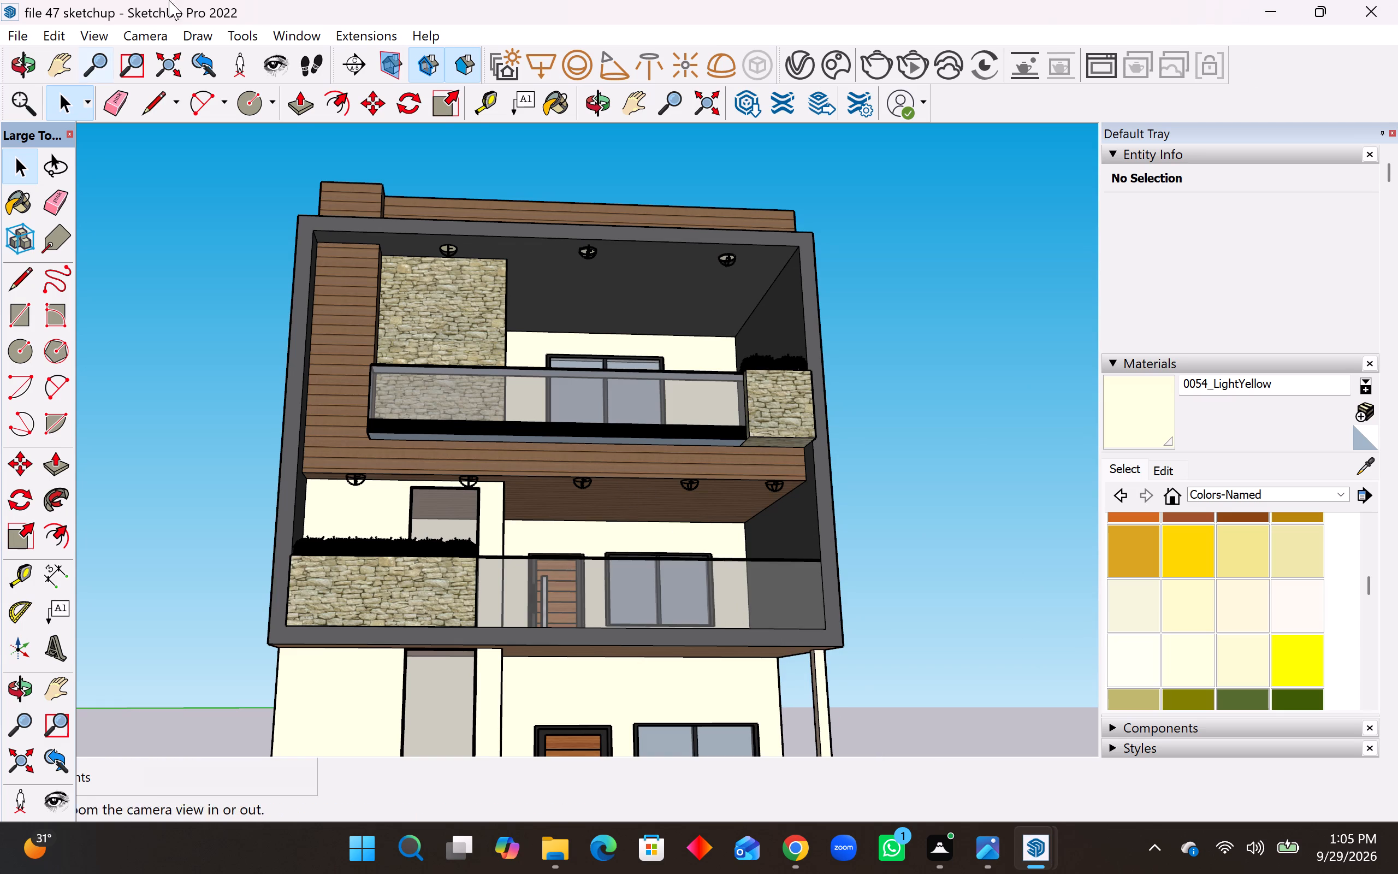
pyautogui.click(724, 67)
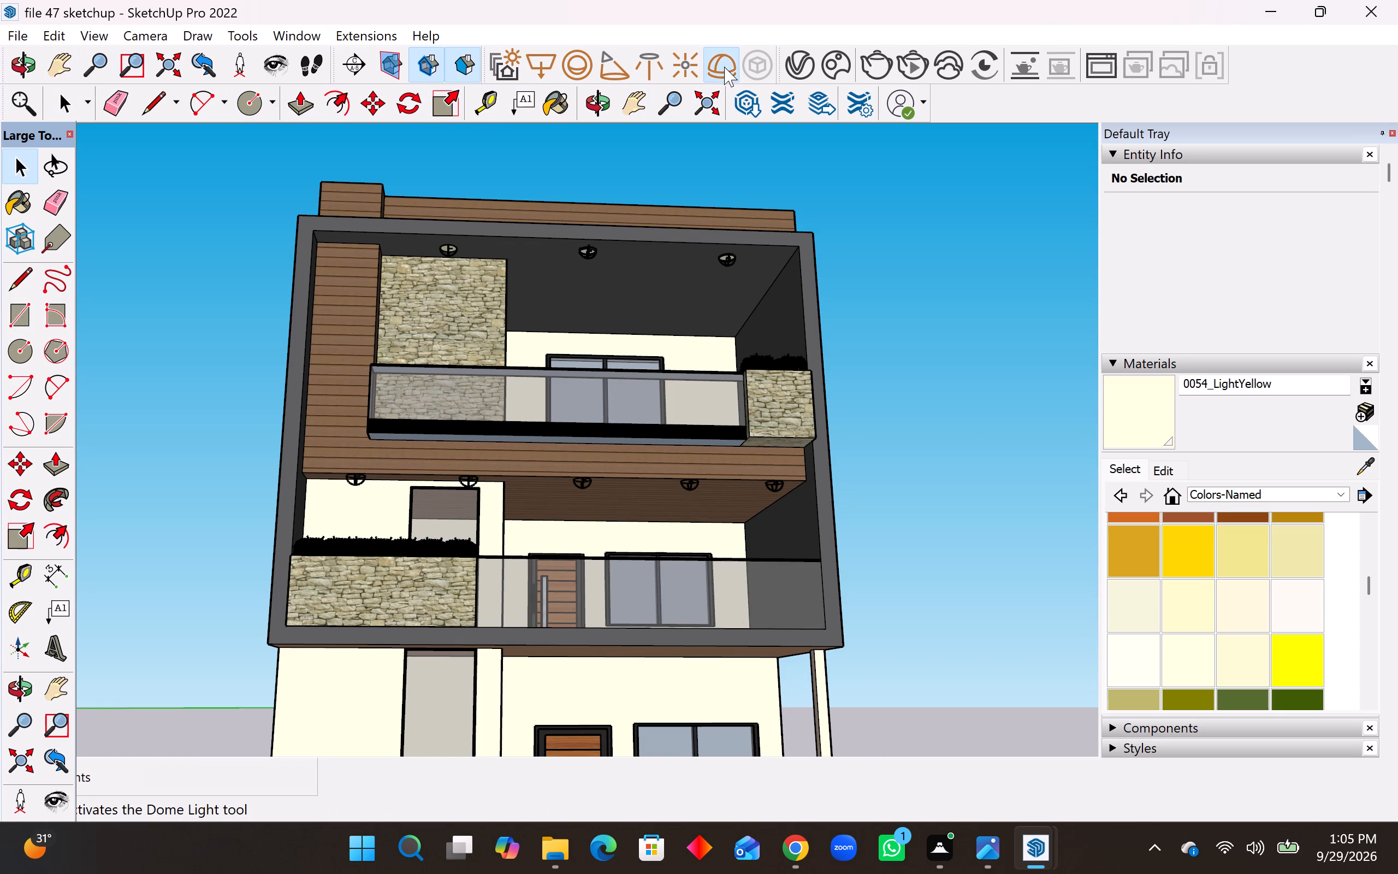
pyautogui.click(802, 57)
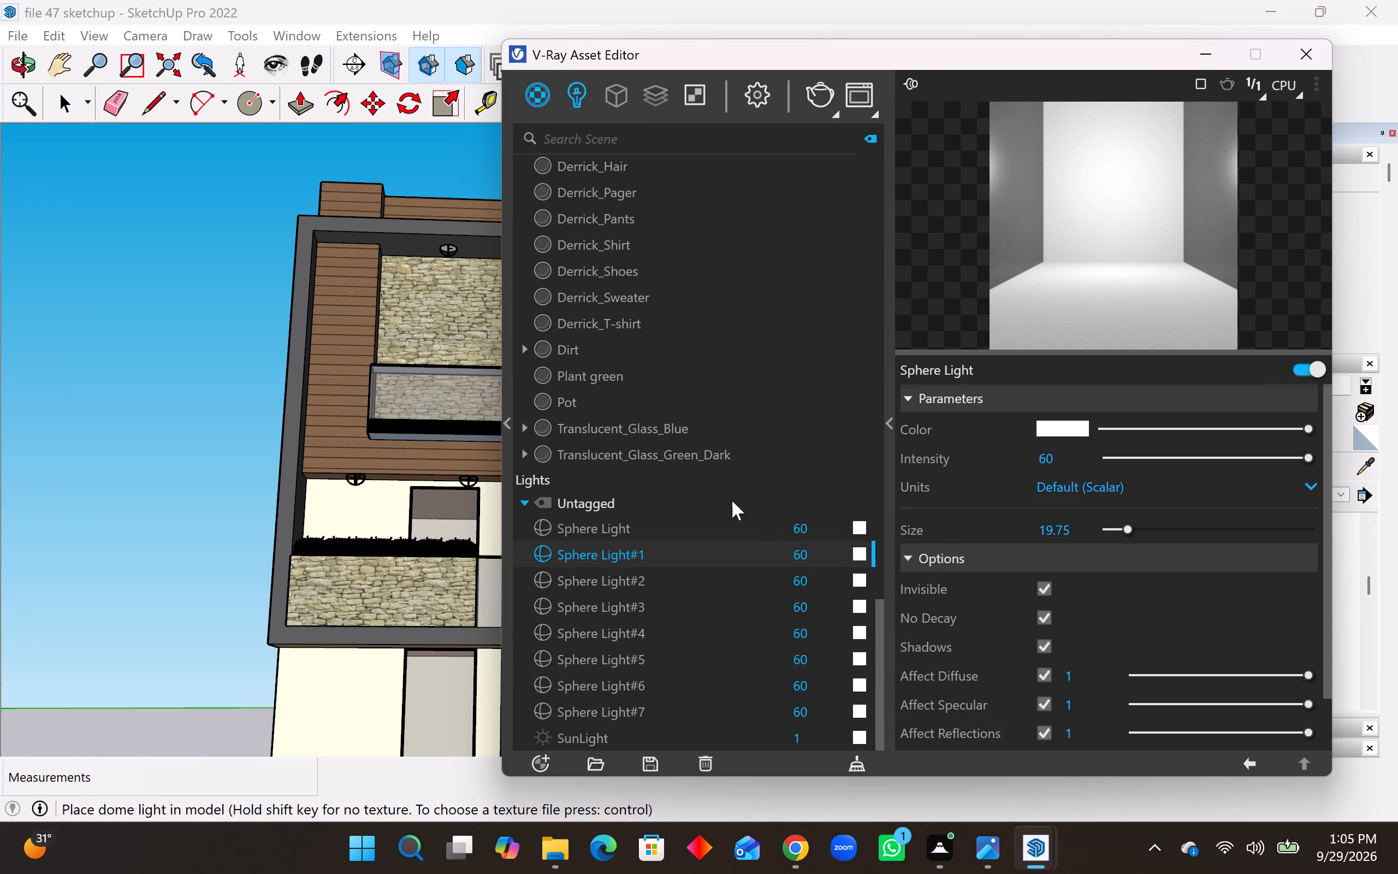
pyautogui.click(582, 105)
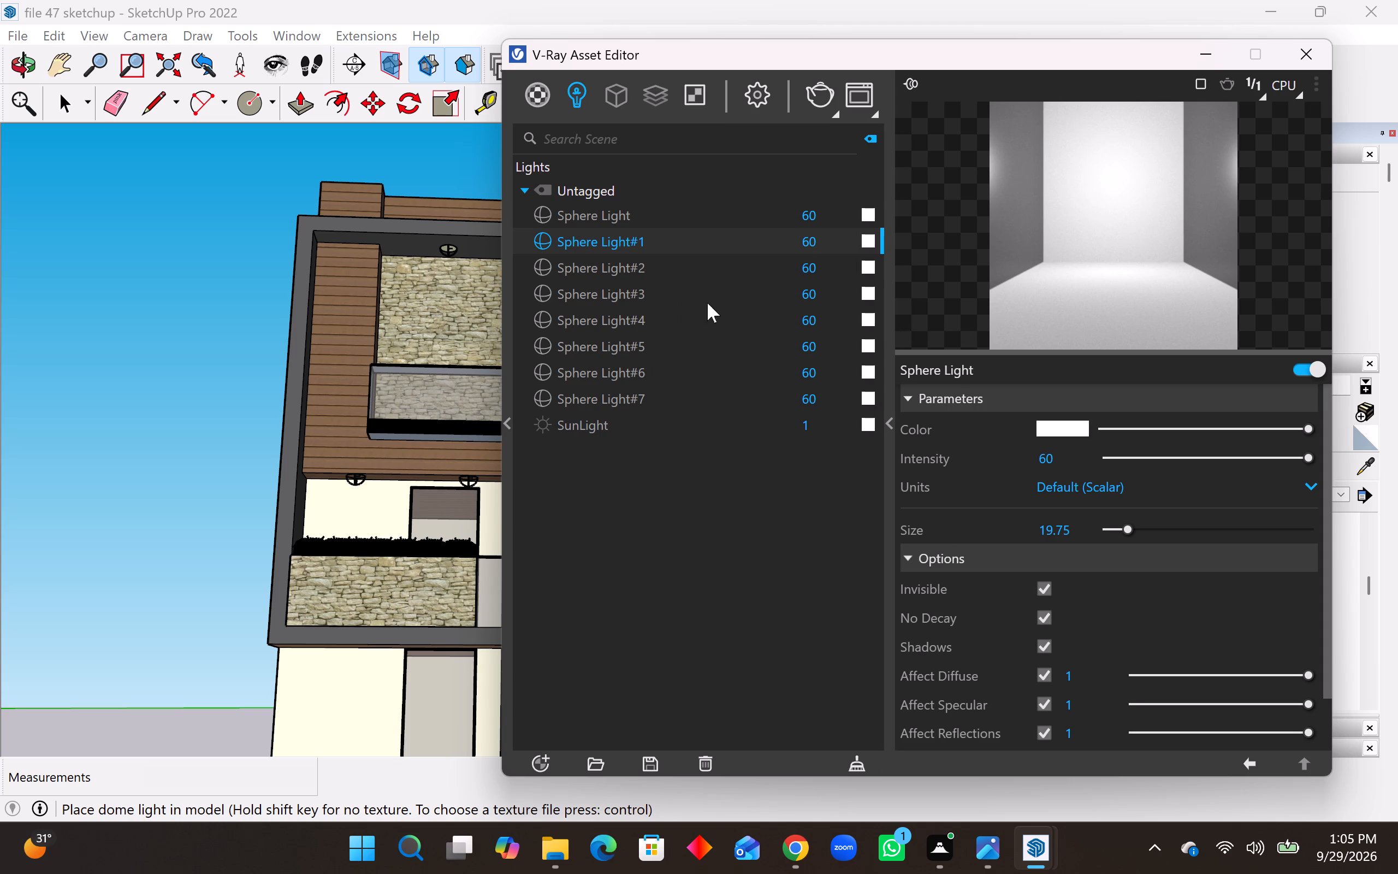
pyautogui.click(800, 294)
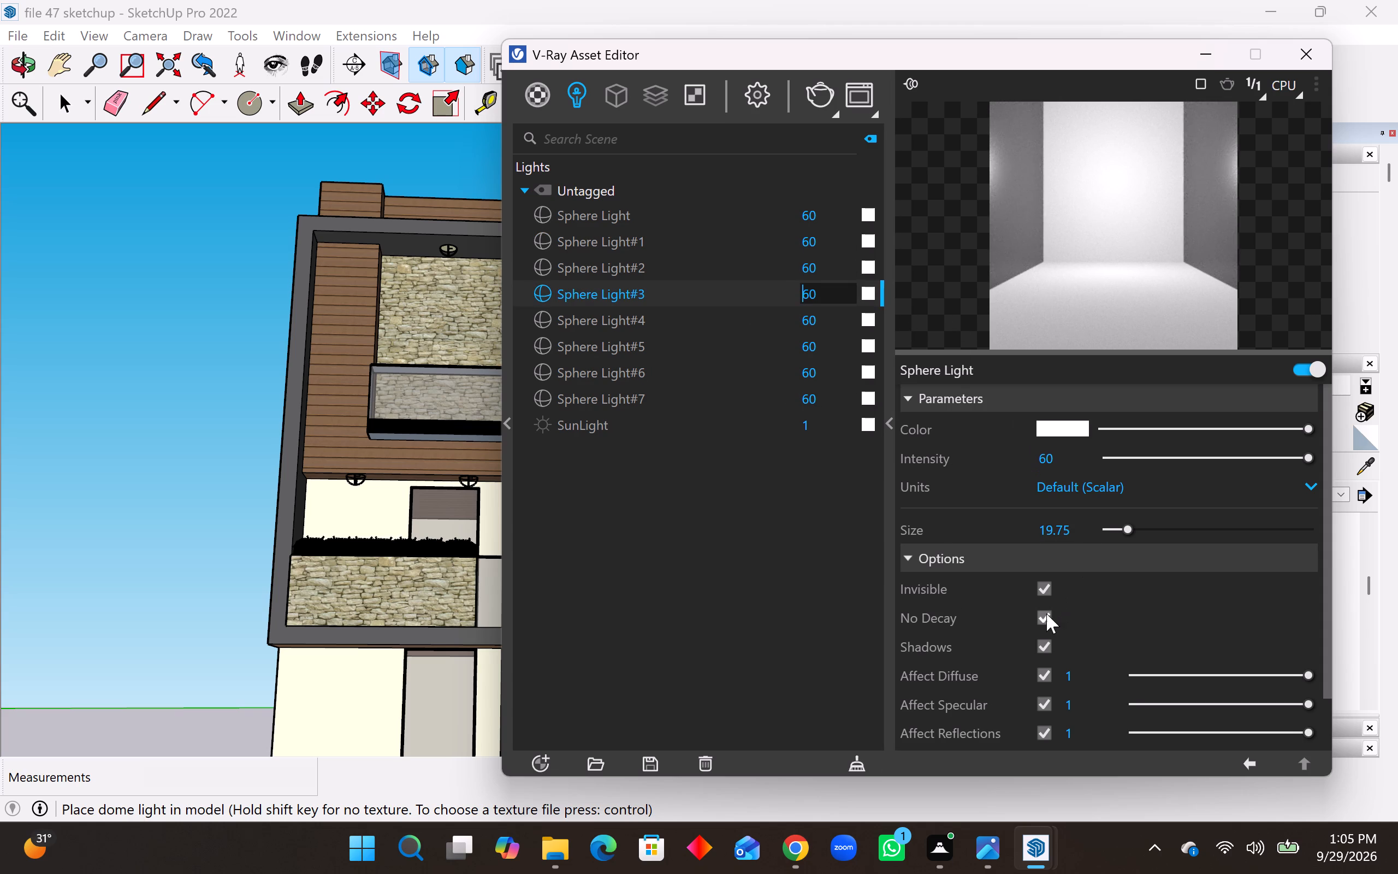
pyautogui.click(1041, 593)
pyautogui.click(1214, 58)
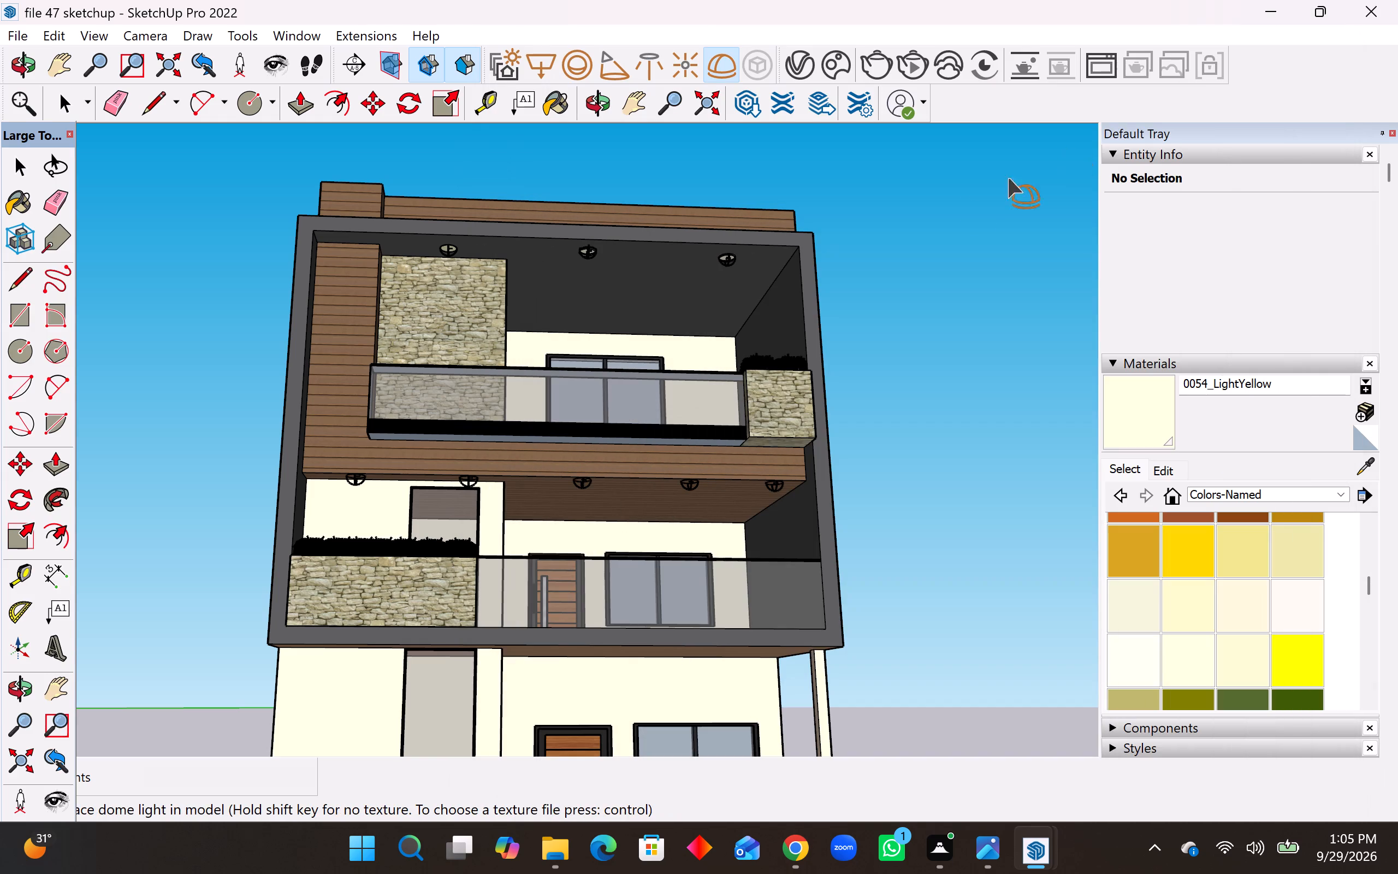
# Render the house front again with V-Ray and examine how the ceiling lights of both balconies look.
pyautogui.click(868, 64)
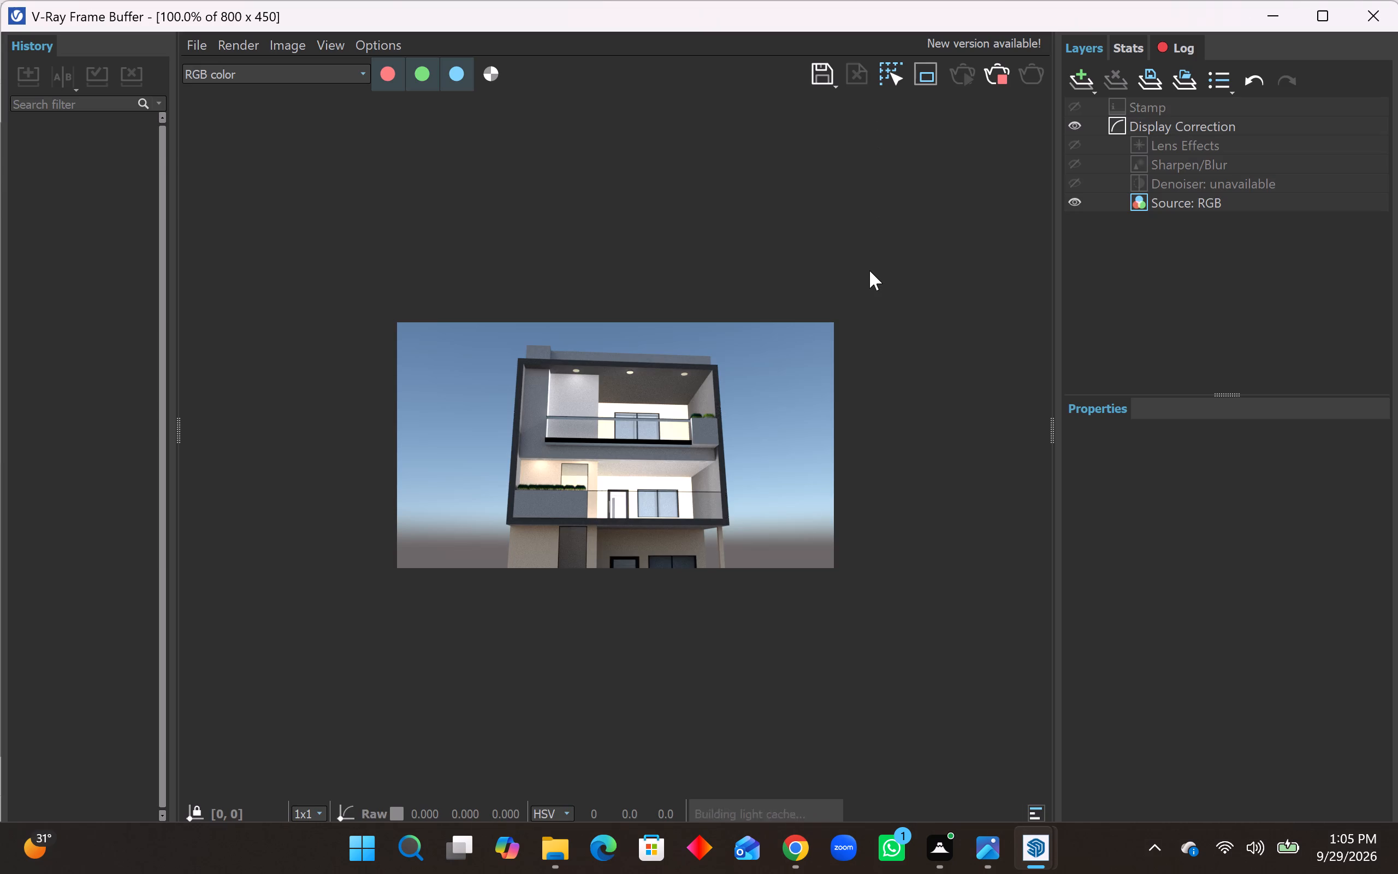
pyautogui.scroll(4, 619, 487)
pyautogui.scroll(-2, 621, 482)
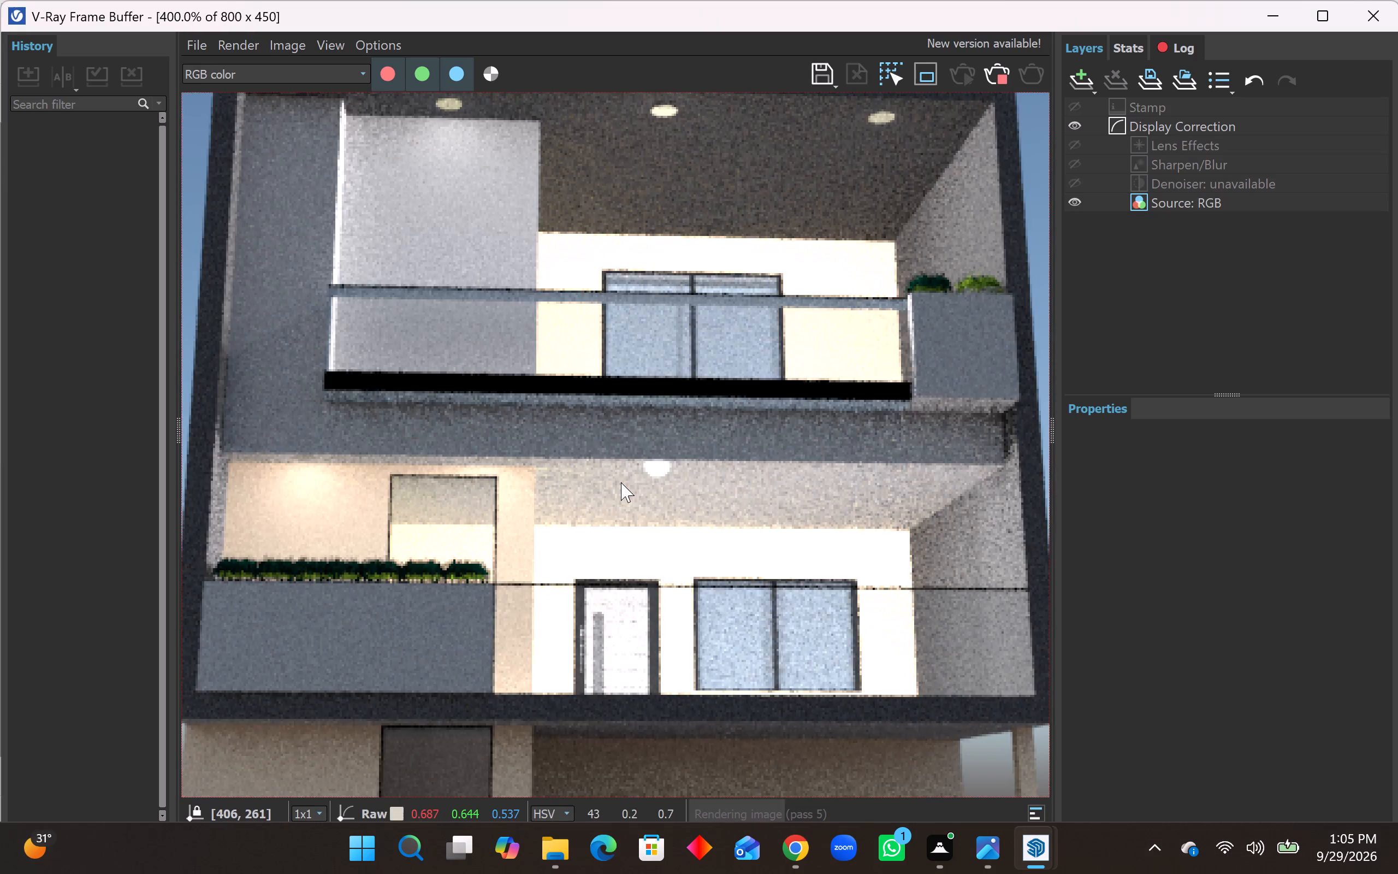
pyautogui.scroll(-1, 621, 482)
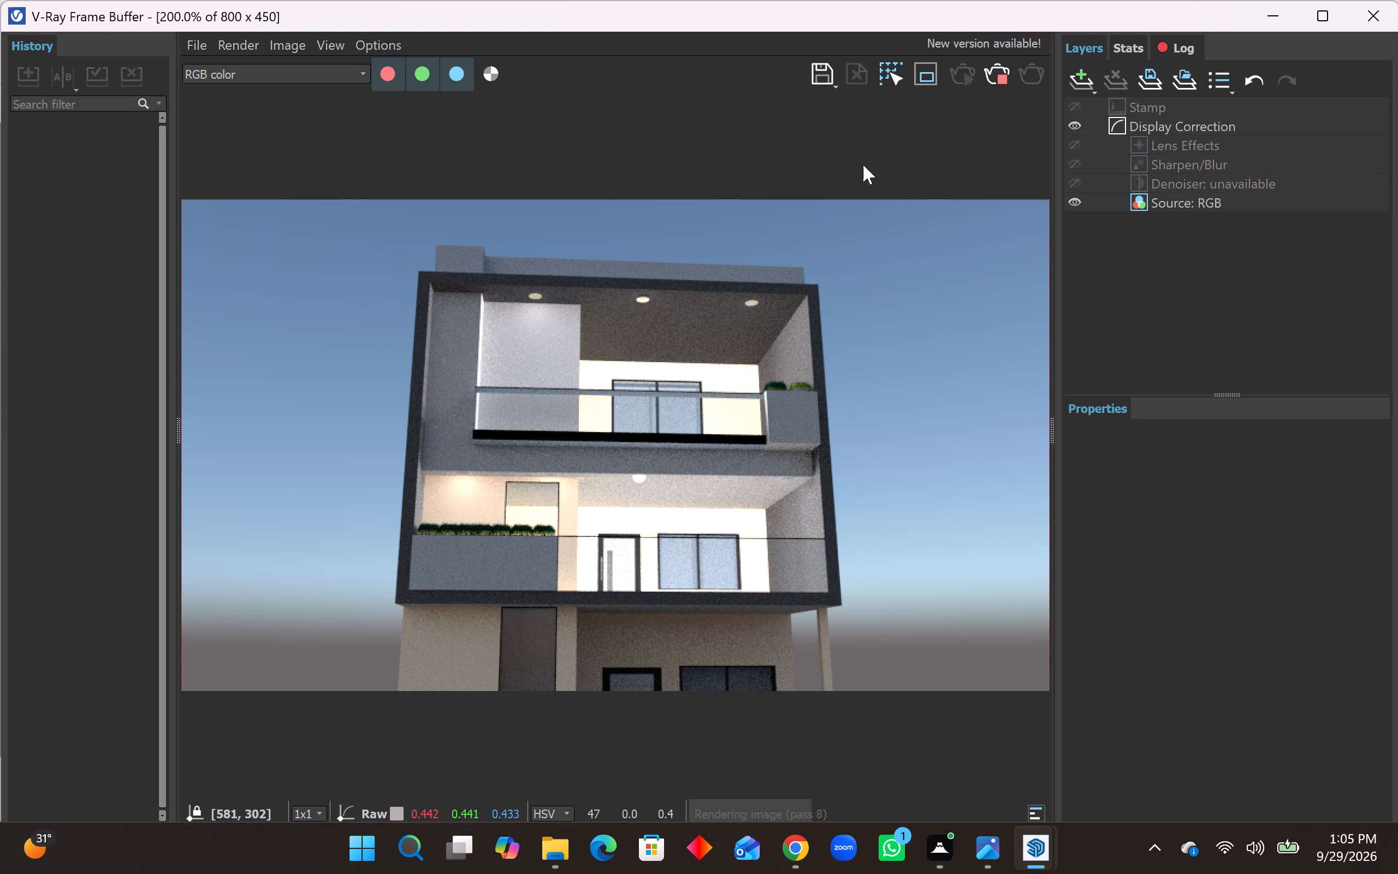
pyautogui.scroll(-1, 718, 441)
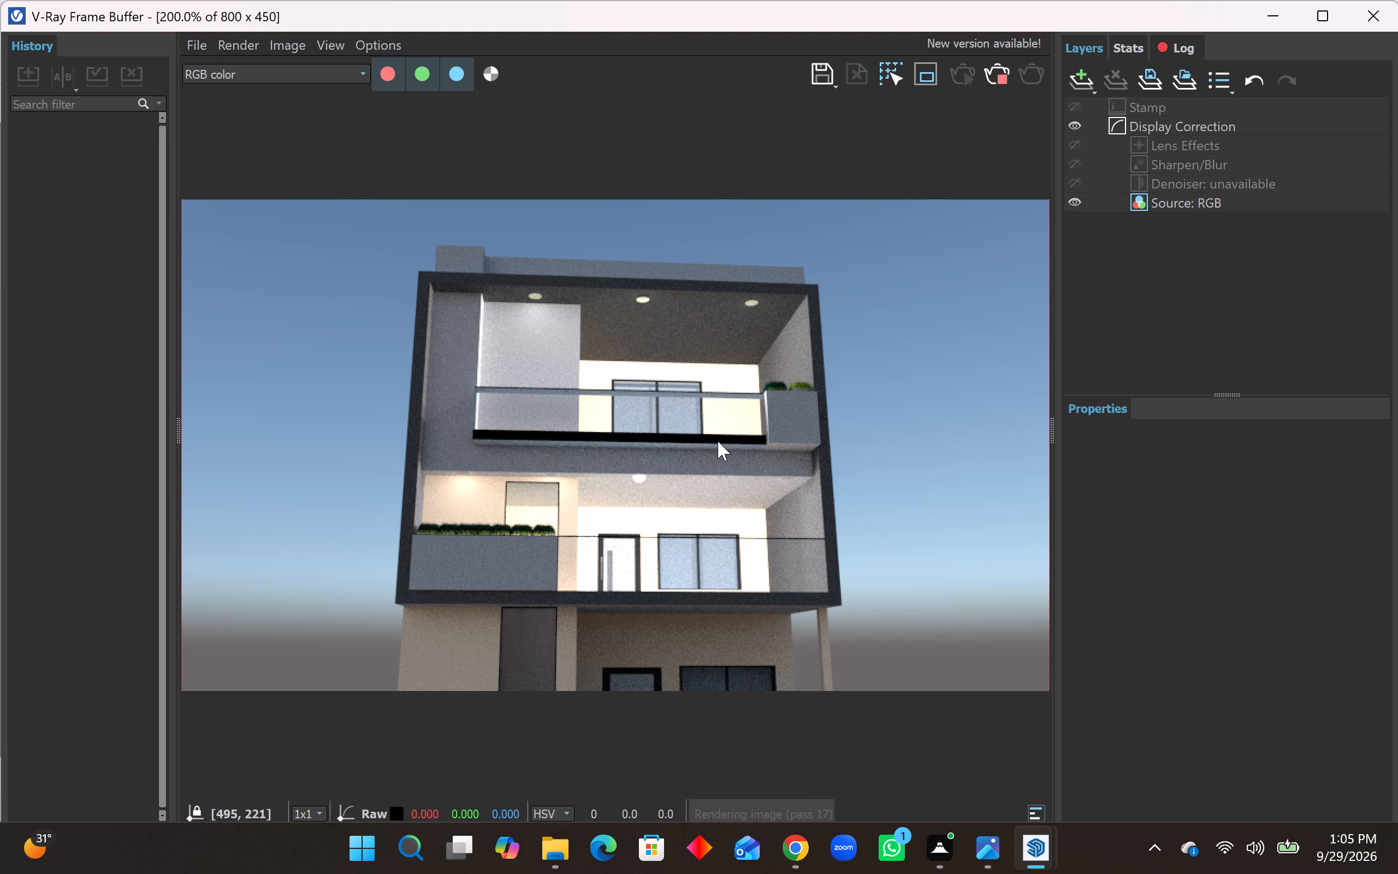
pyautogui.scroll(3, 737, 629)
pyautogui.scroll(-2, 747, 611)
pyautogui.scroll(1, 693, 347)
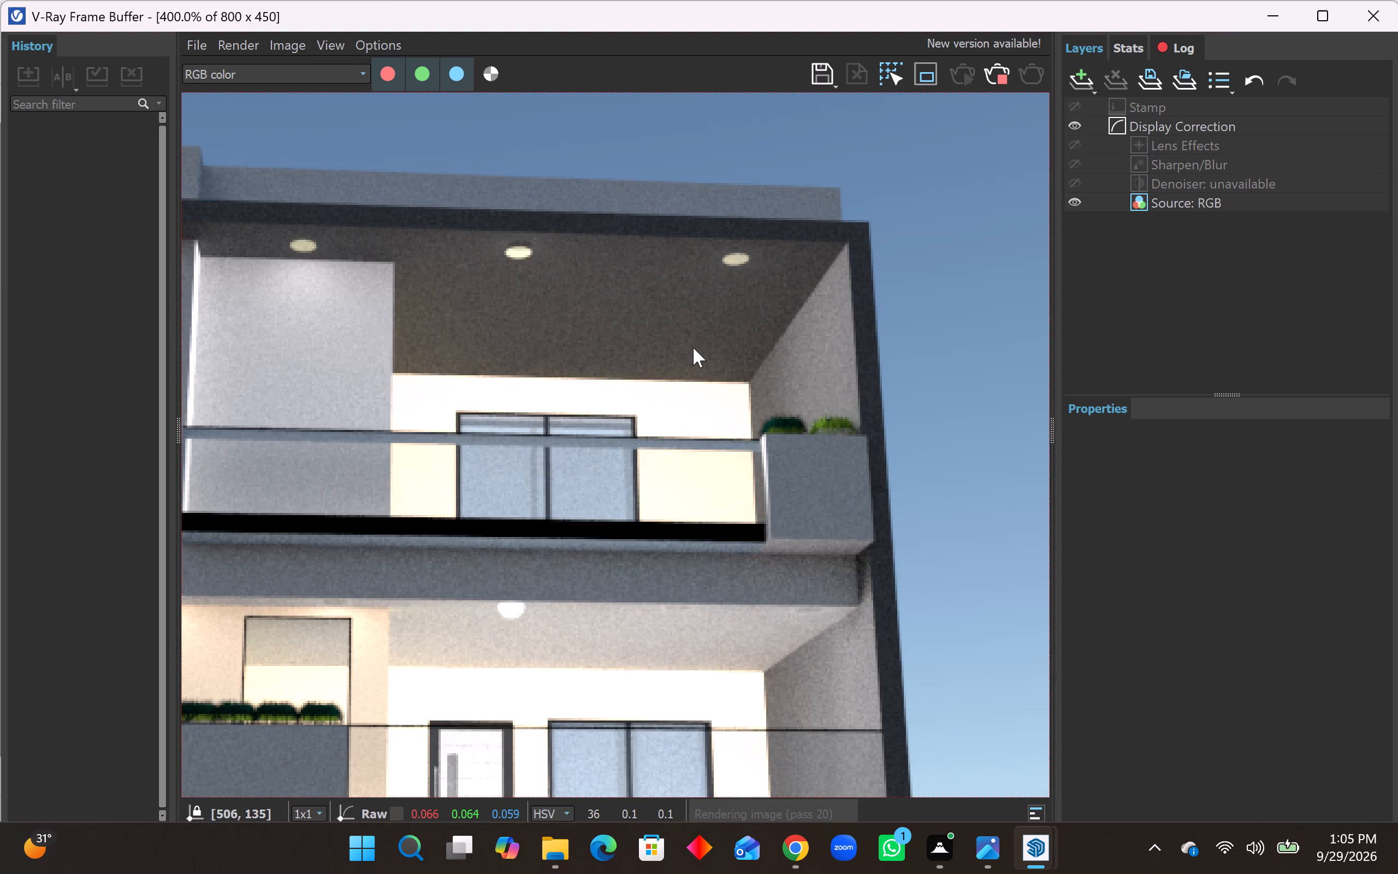
pyautogui.scroll(-2, 693, 347)
pyautogui.scroll(2, 618, 538)
pyautogui.scroll(-1, 620, 522)
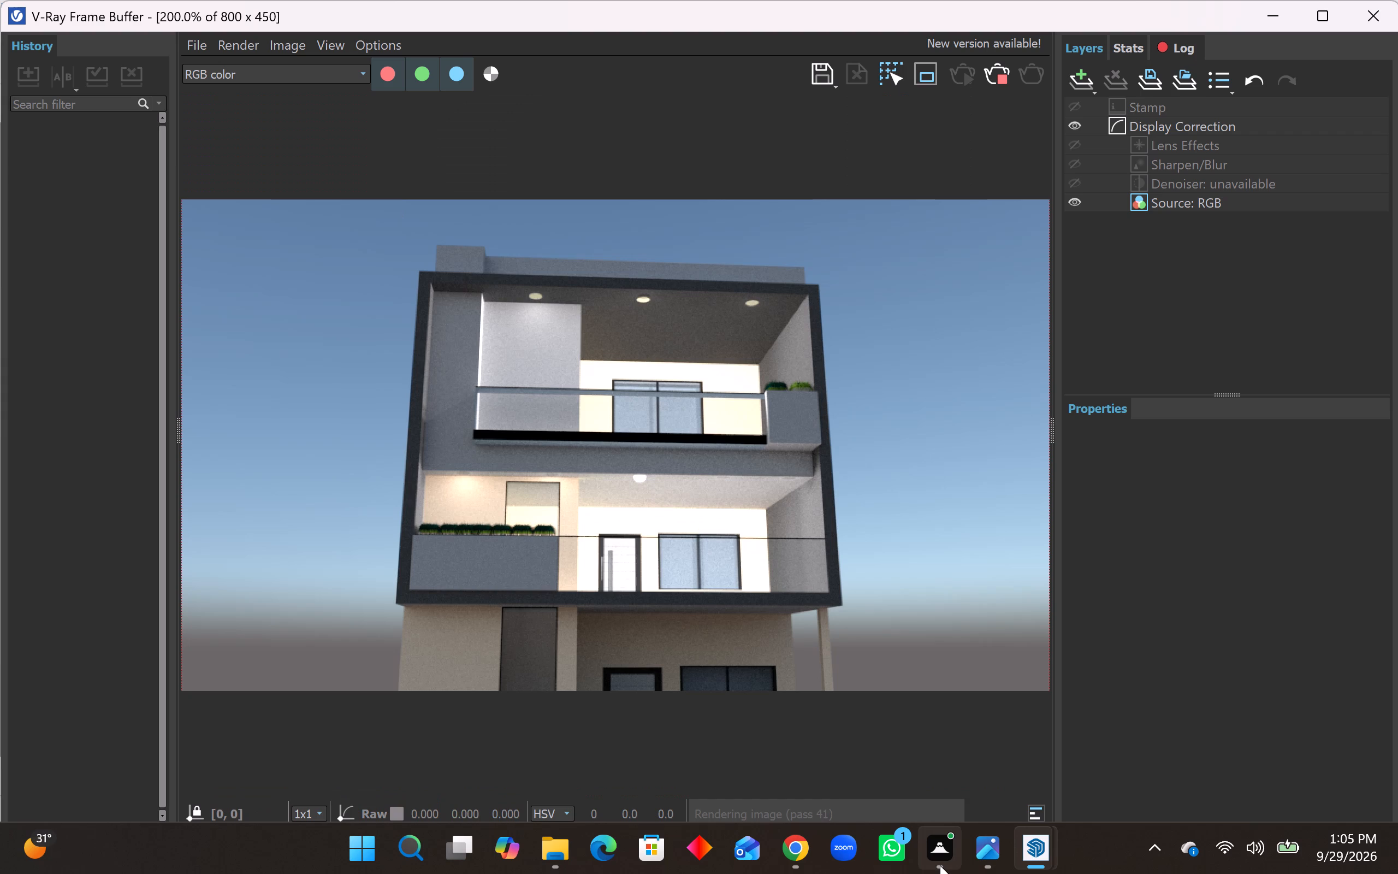
pyautogui.click(1024, 849)
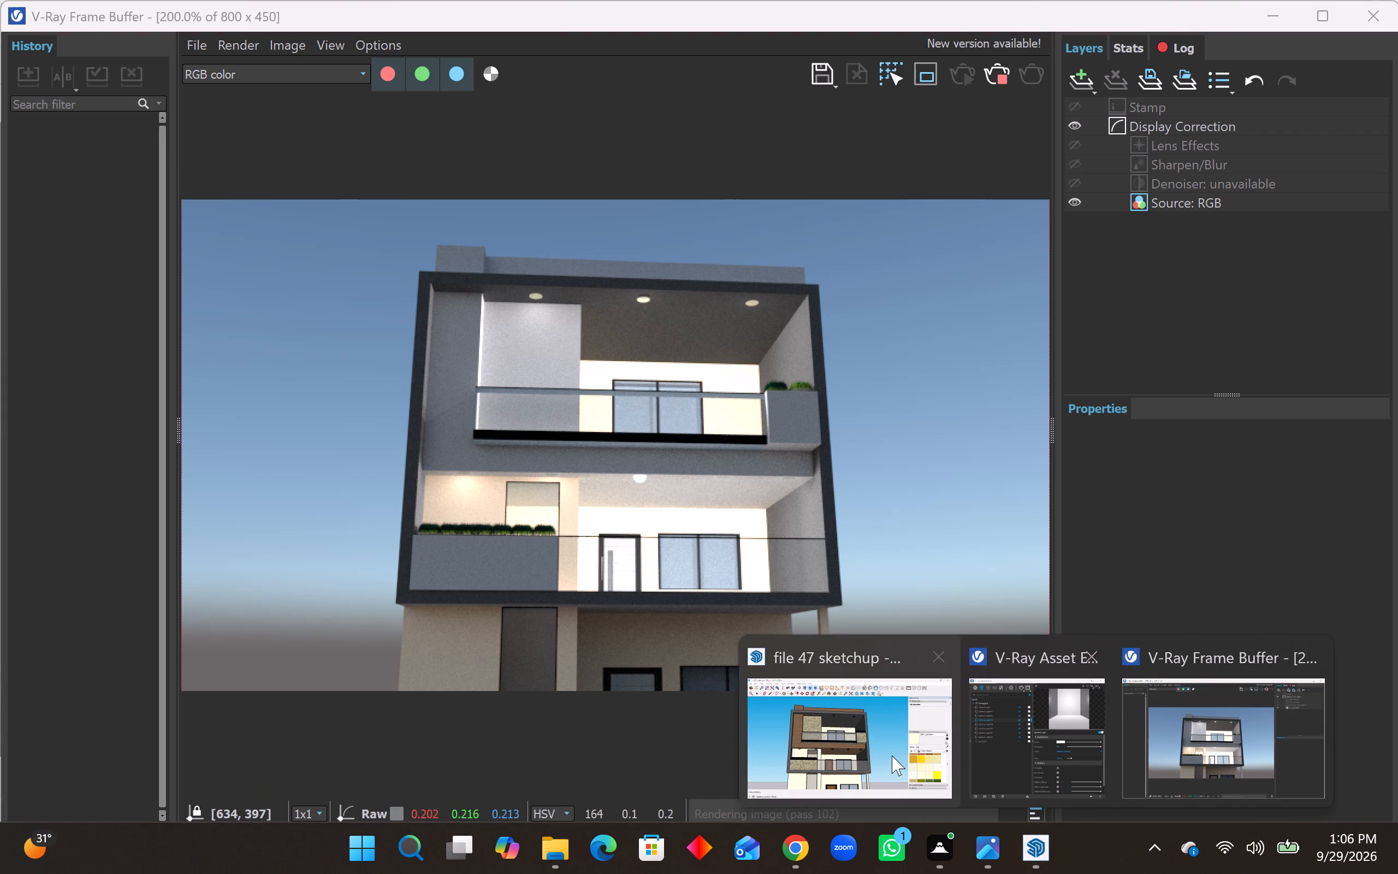
pyautogui.click(887, 756)
pyautogui.click(1032, 843)
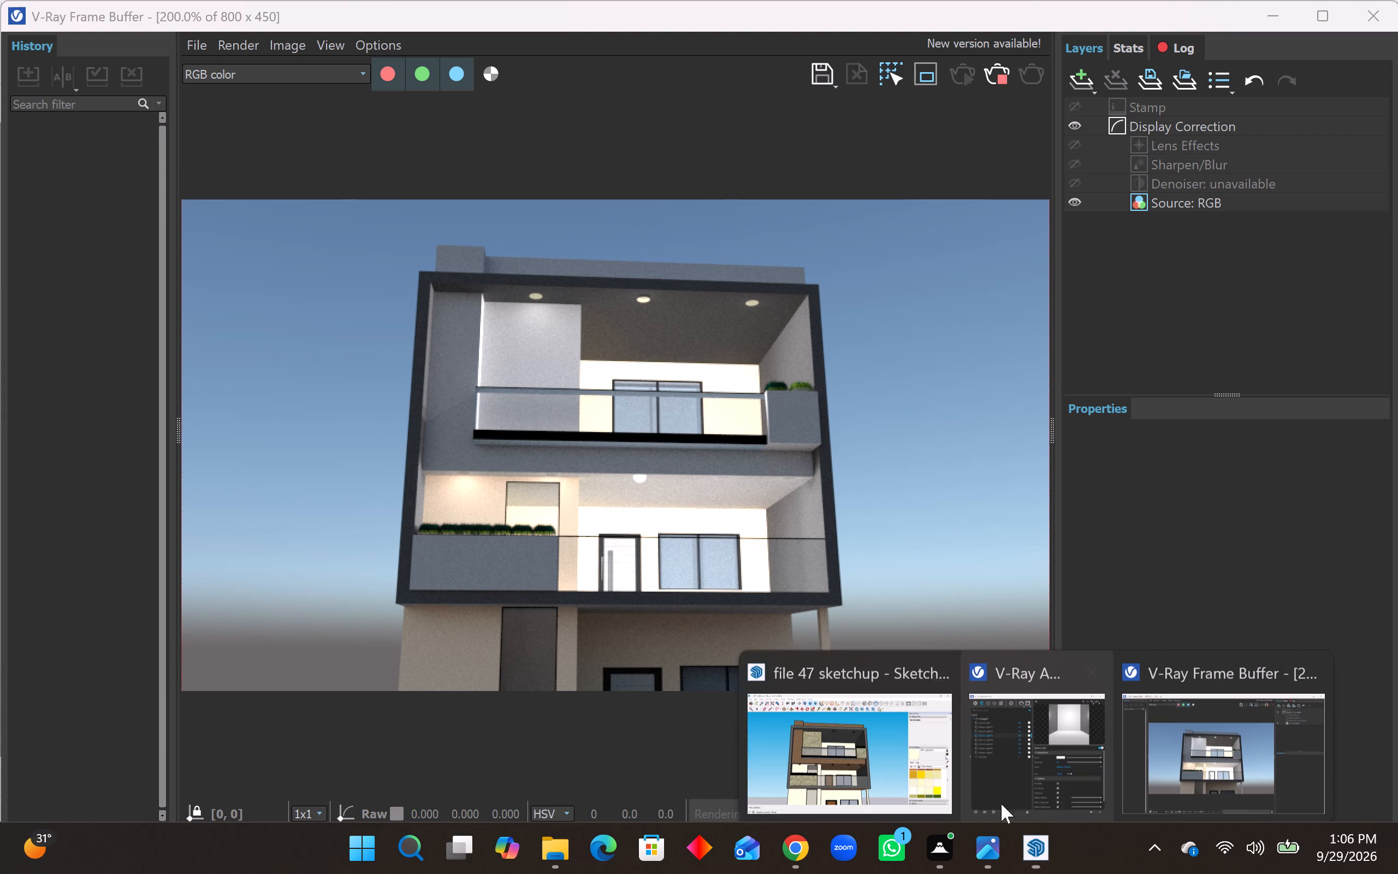
pyautogui.click(845, 689)
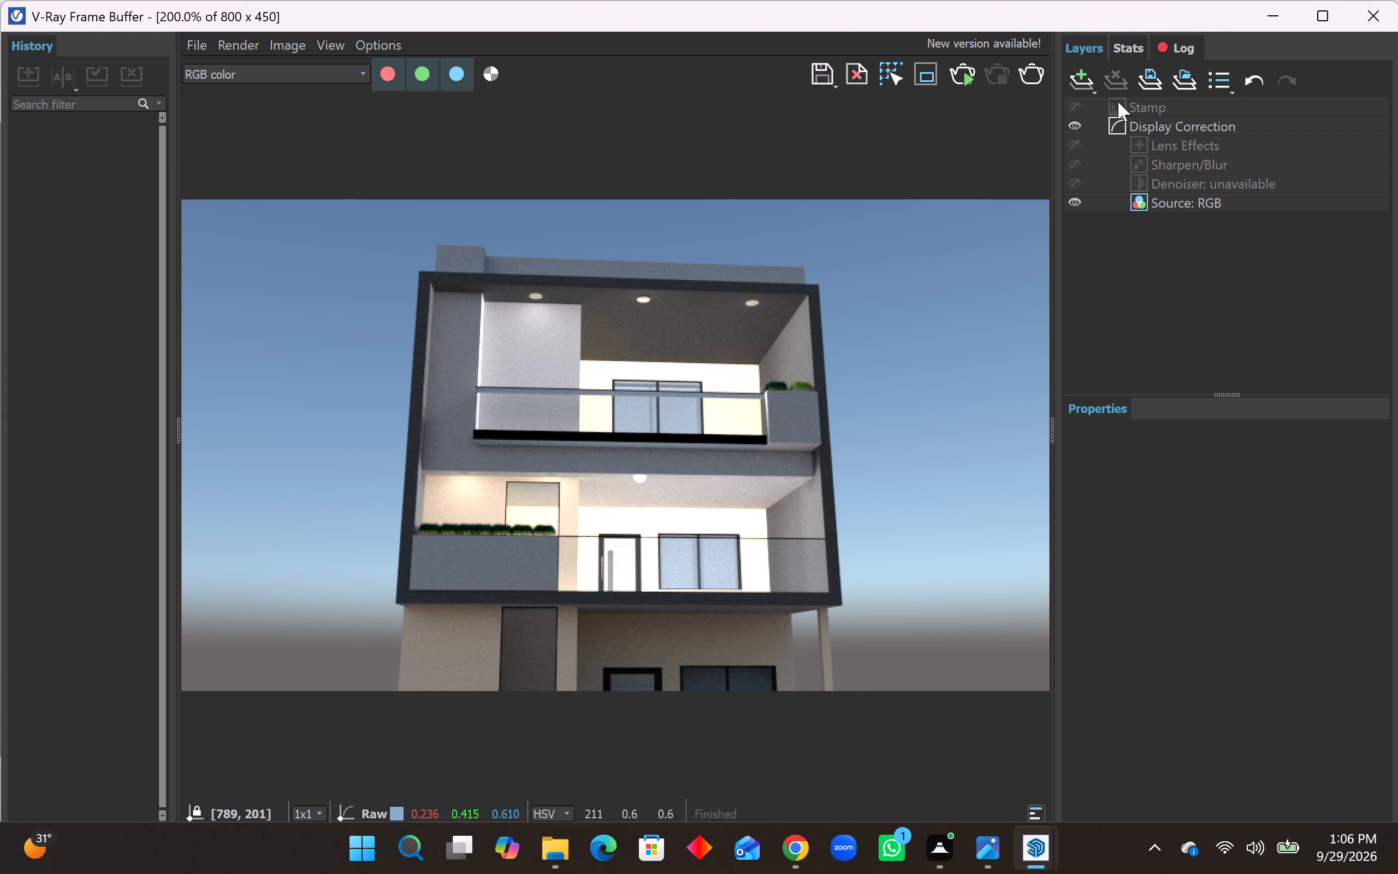
pyautogui.click(1372, 14)
# Paint the lower balcony's wooden ceiling with the 0135_DarkGray colour.
pyautogui.scroll(-1, 700, 346)
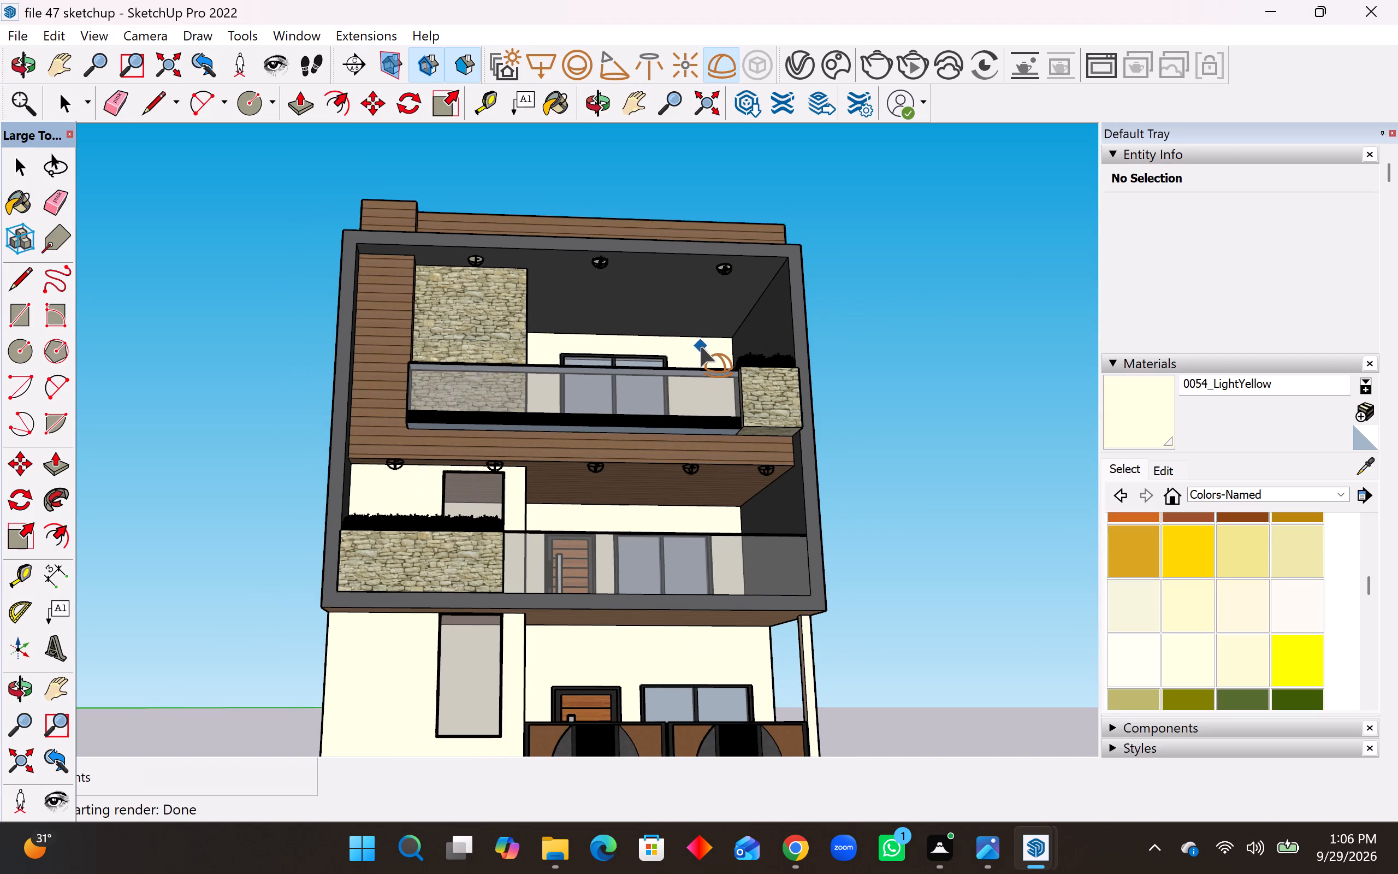
pyautogui.press('space')
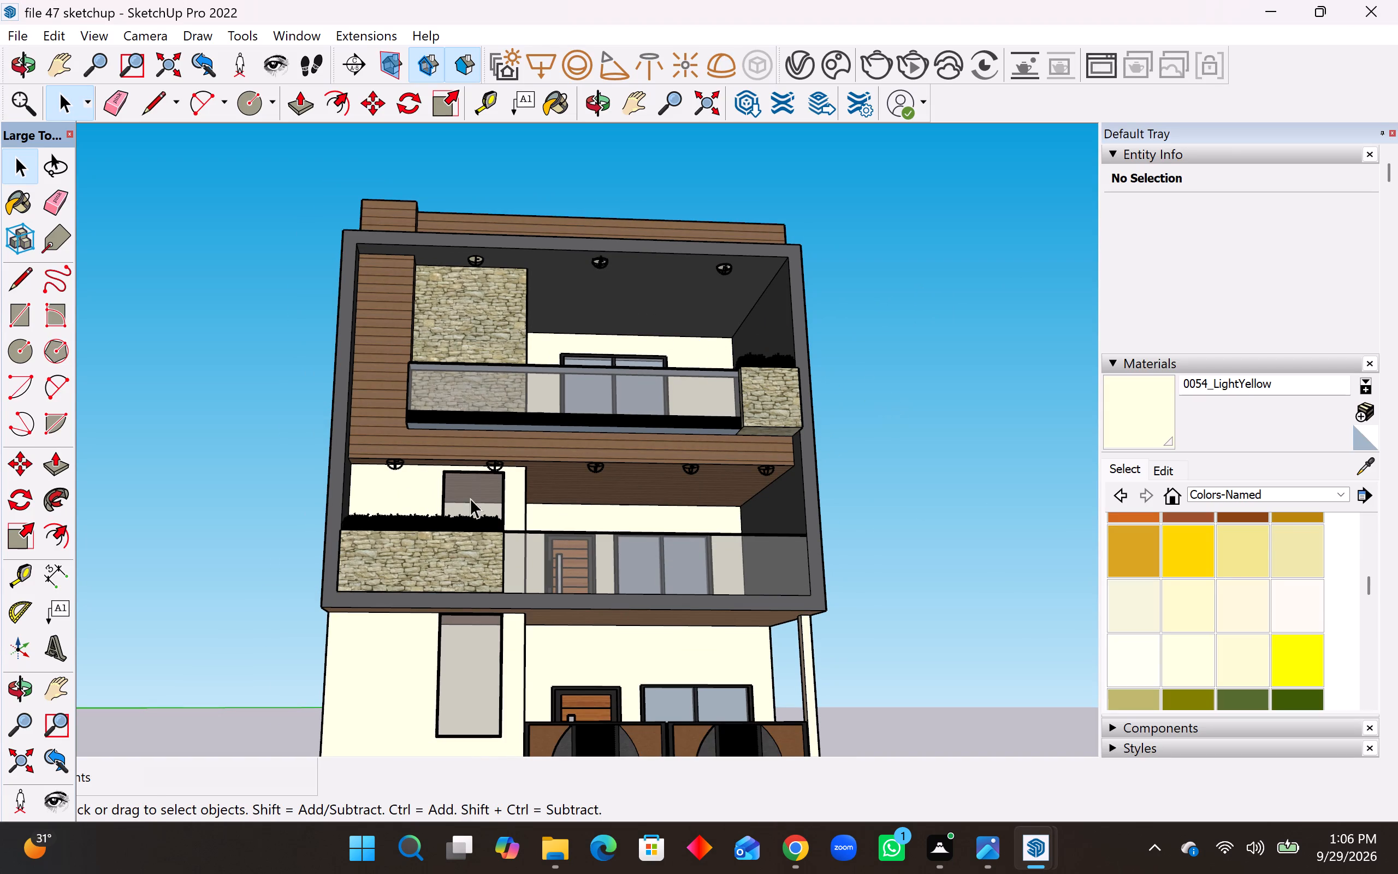
pyautogui.scroll(4, 412, 477)
pyautogui.scroll(1, 471, 464)
pyautogui.moveTo(471, 452); pyautogui.dragTo(453, 367, button='middle')
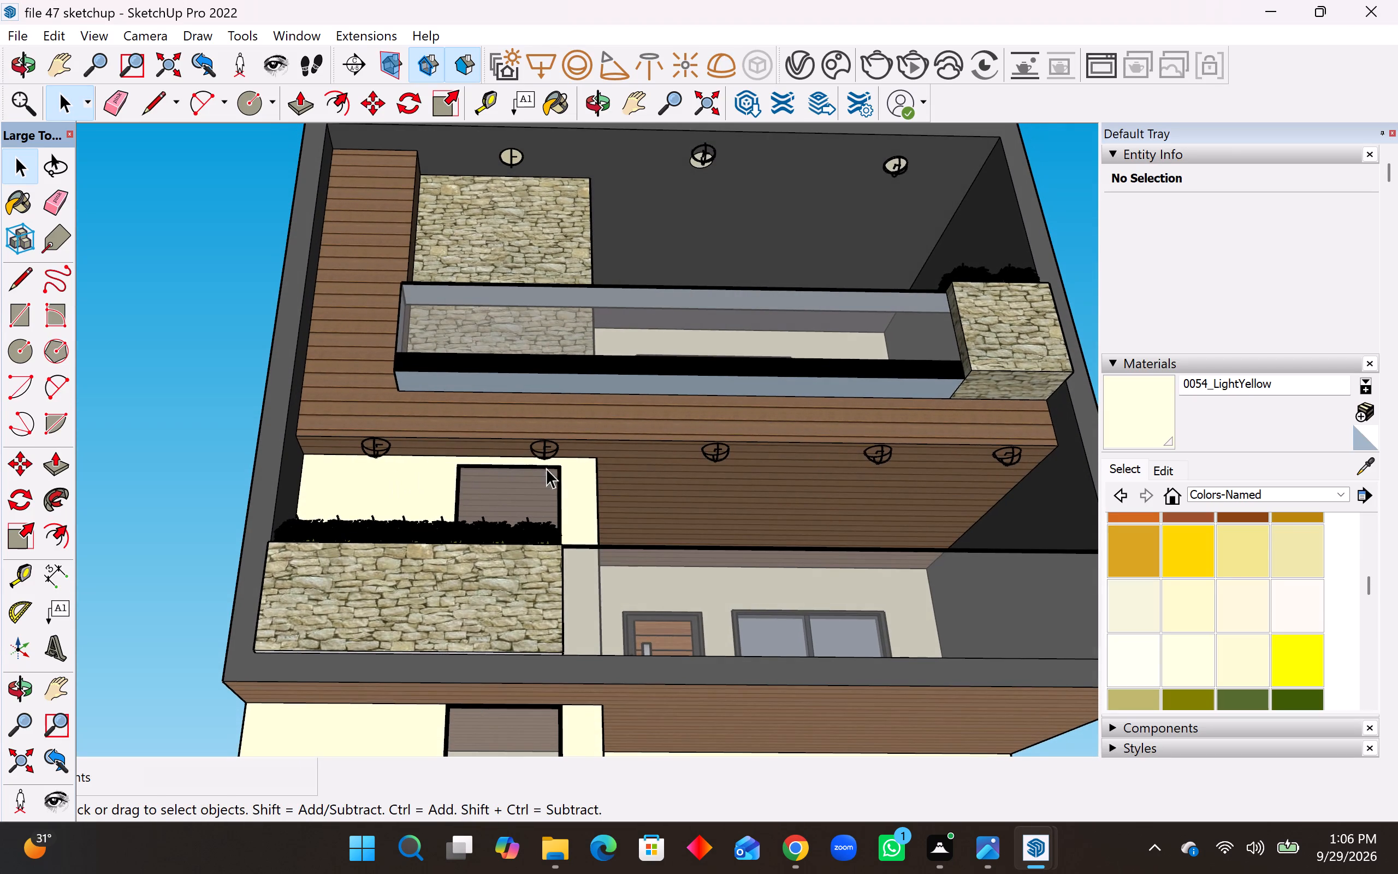
pyautogui.scroll(-3, 627, 469)
pyautogui.scroll(4, 1004, 518)
pyautogui.scroll(-3, 978, 518)
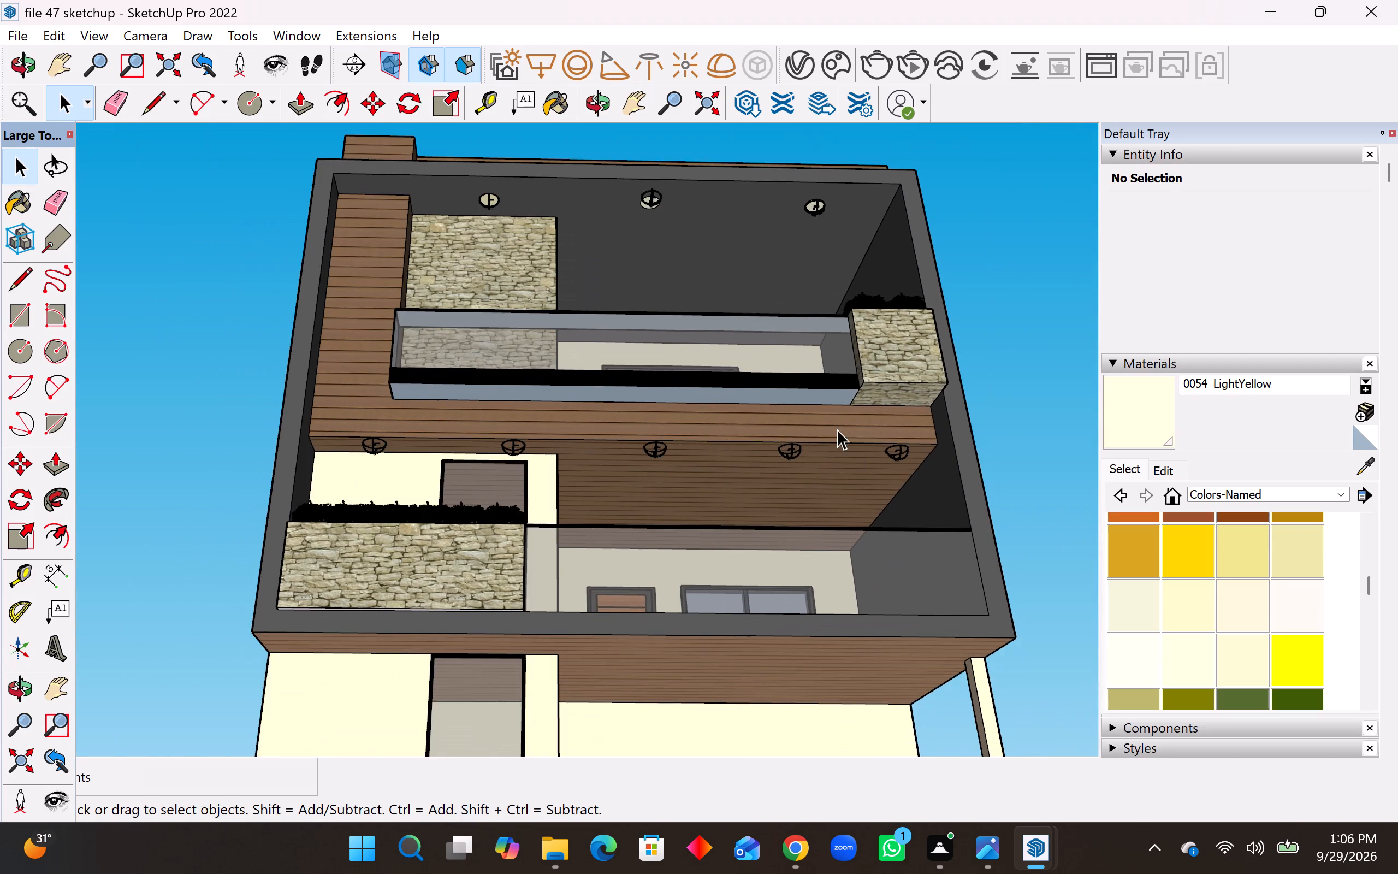
pyautogui.scroll(3, 818, 411)
pyautogui.scroll(-3, 816, 436)
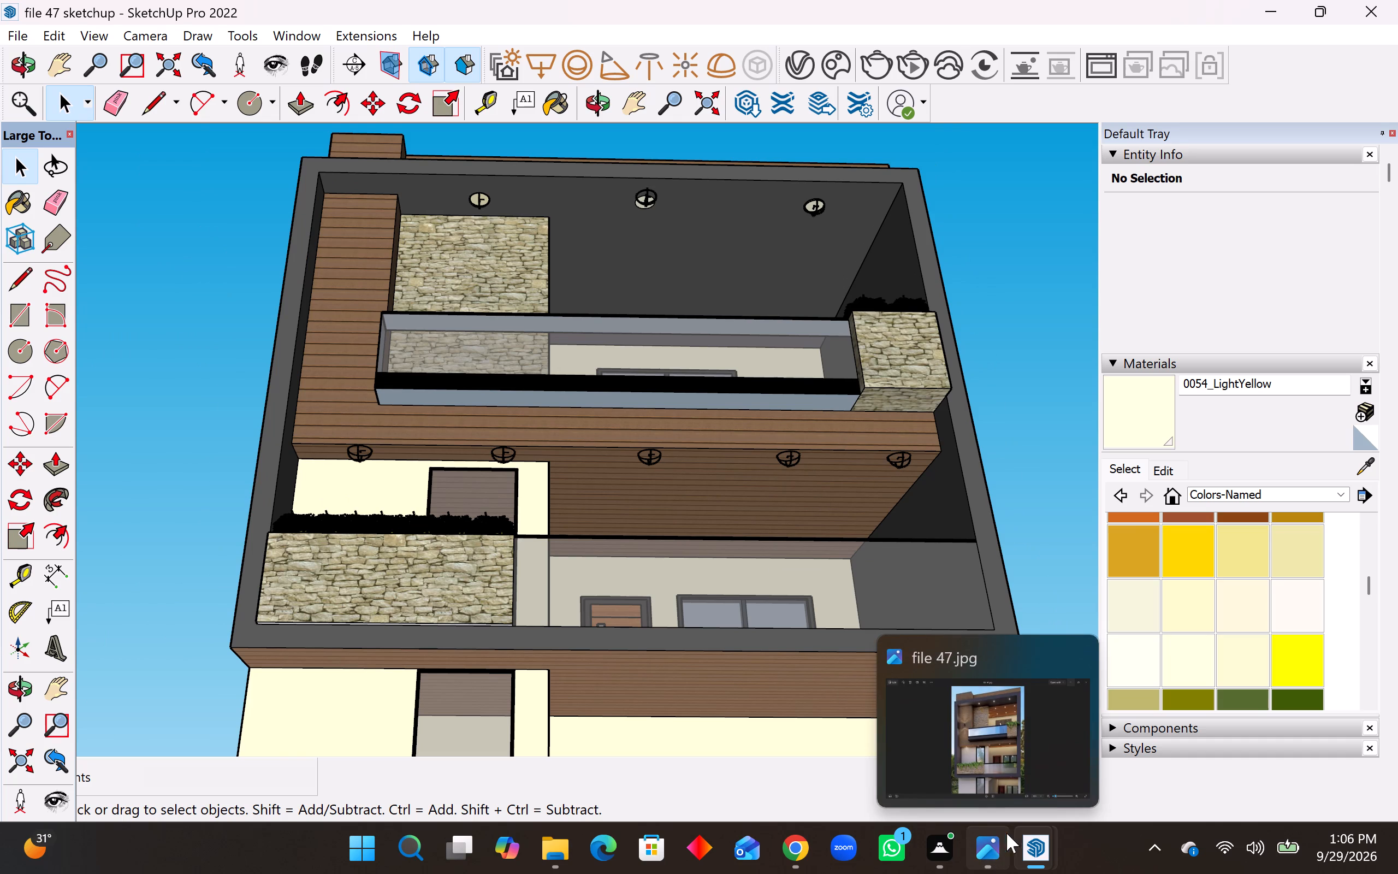
pyautogui.scroll(-8, 1216, 628)
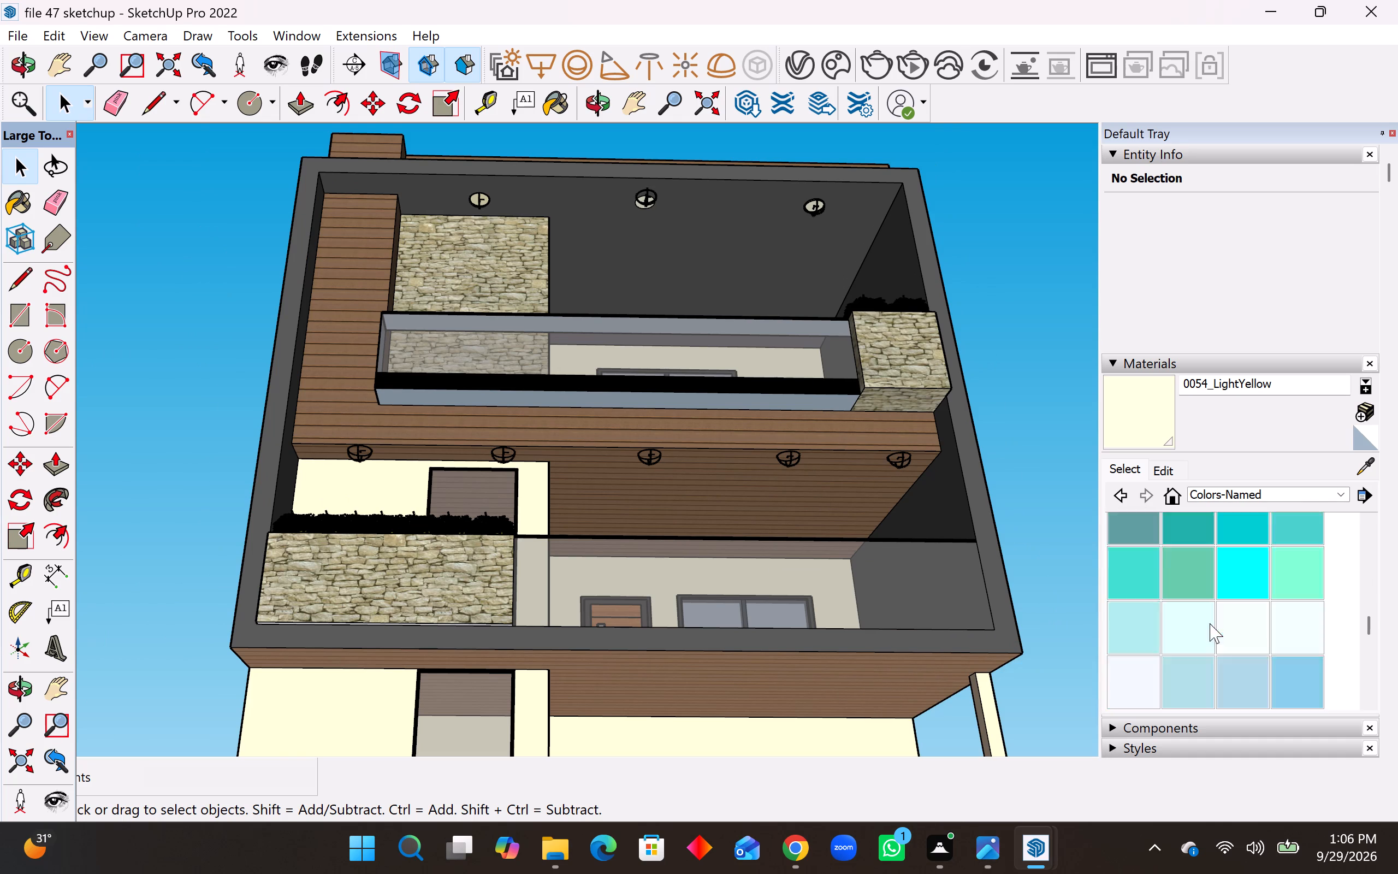
pyautogui.scroll(-11, 1210, 623)
pyautogui.scroll(1, 1208, 623)
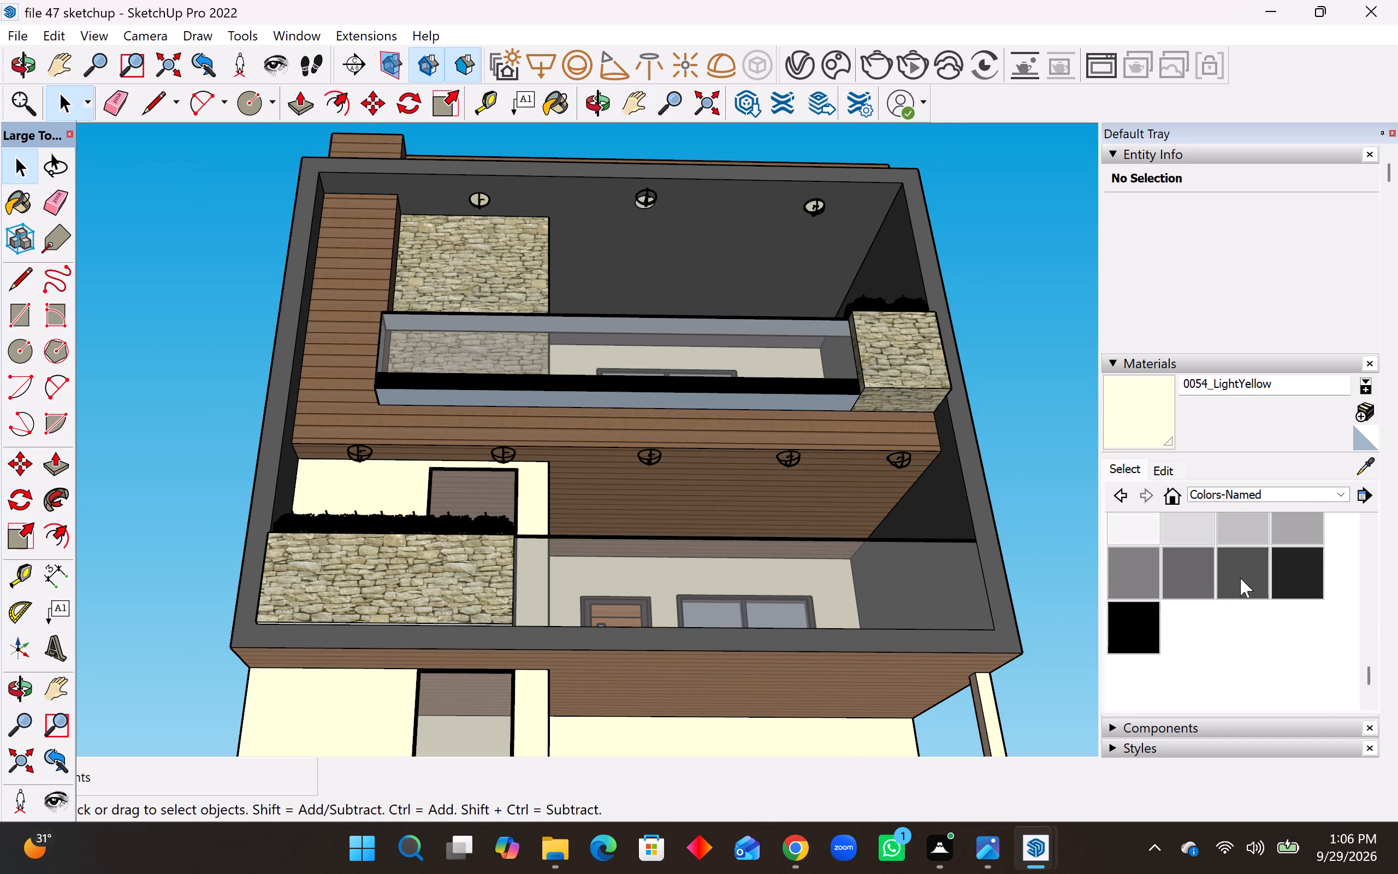
pyautogui.click(1240, 578)
pyautogui.click(854, 469)
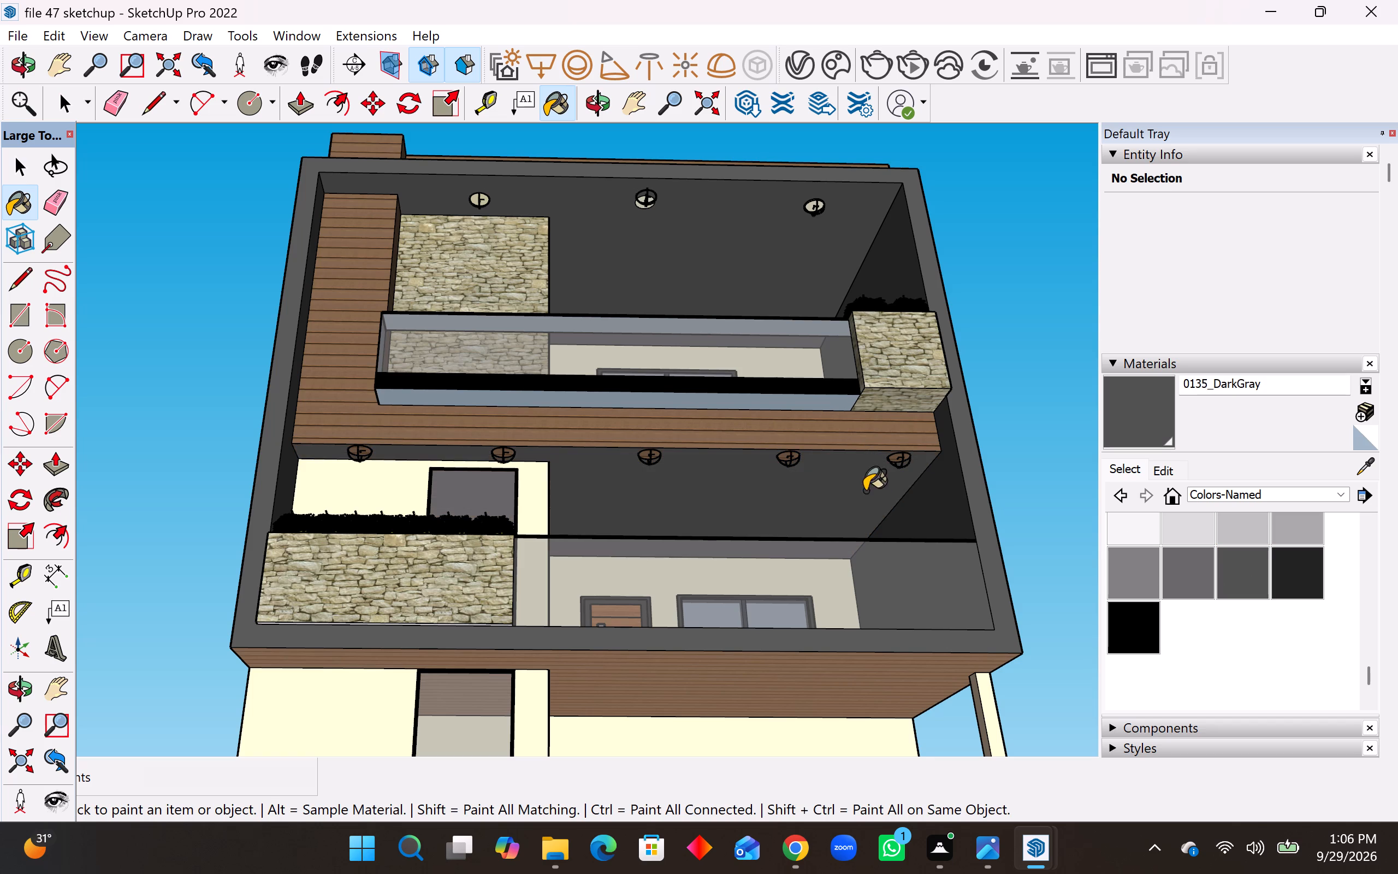
pyautogui.moveTo(875, 506); pyautogui.dragTo(884, 611, button='middle')
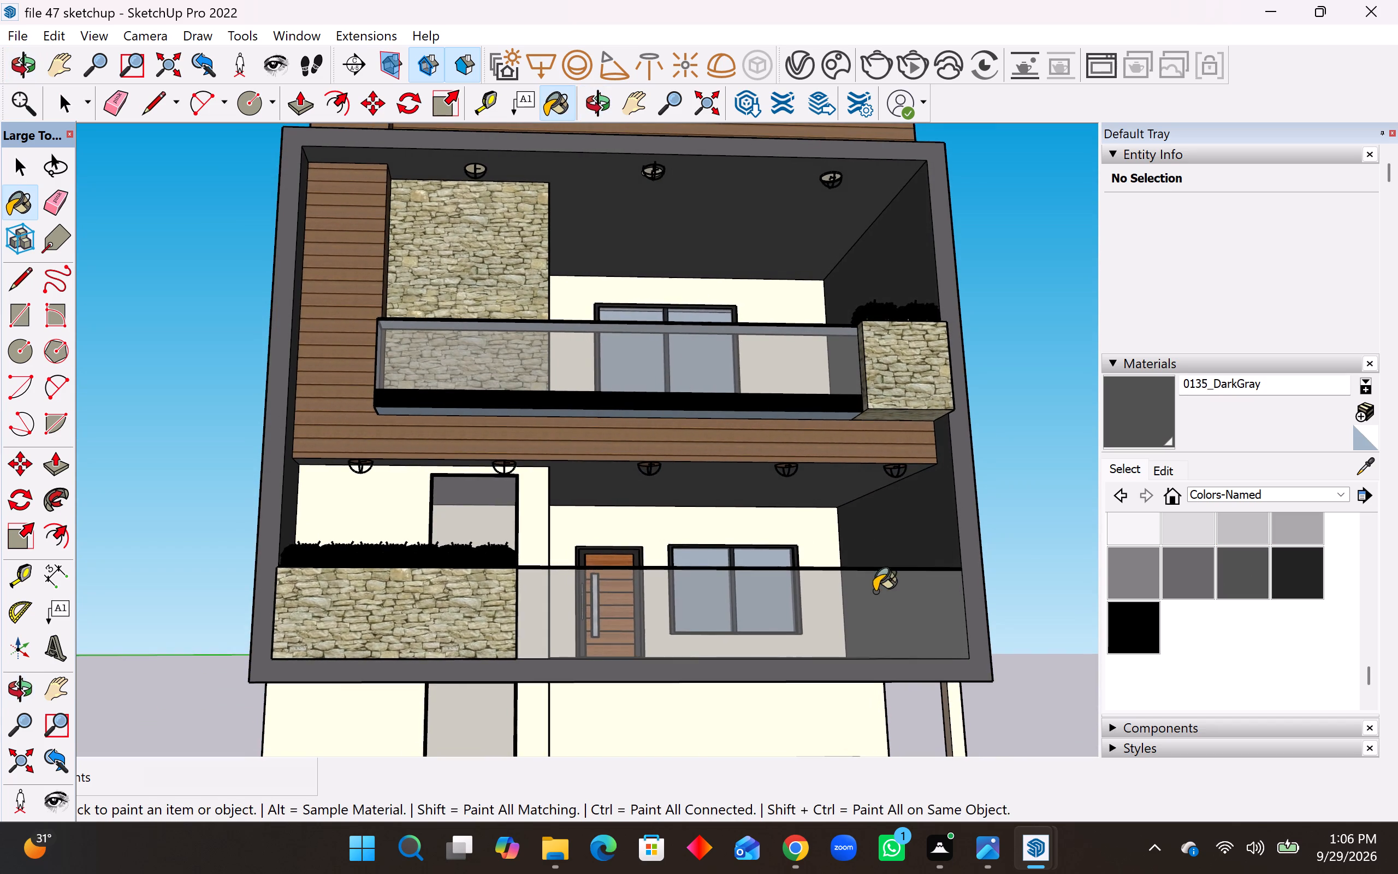
pyautogui.scroll(-8, 848, 556)
pyautogui.moveTo(838, 597); pyautogui.dragTo(832, 557, button='middle')
pyautogui.moveTo(818, 512); pyautogui.dragTo(813, 491, button='middle')
pyautogui.moveTo(812, 486); pyautogui.dragTo(810, 452, button='middle')
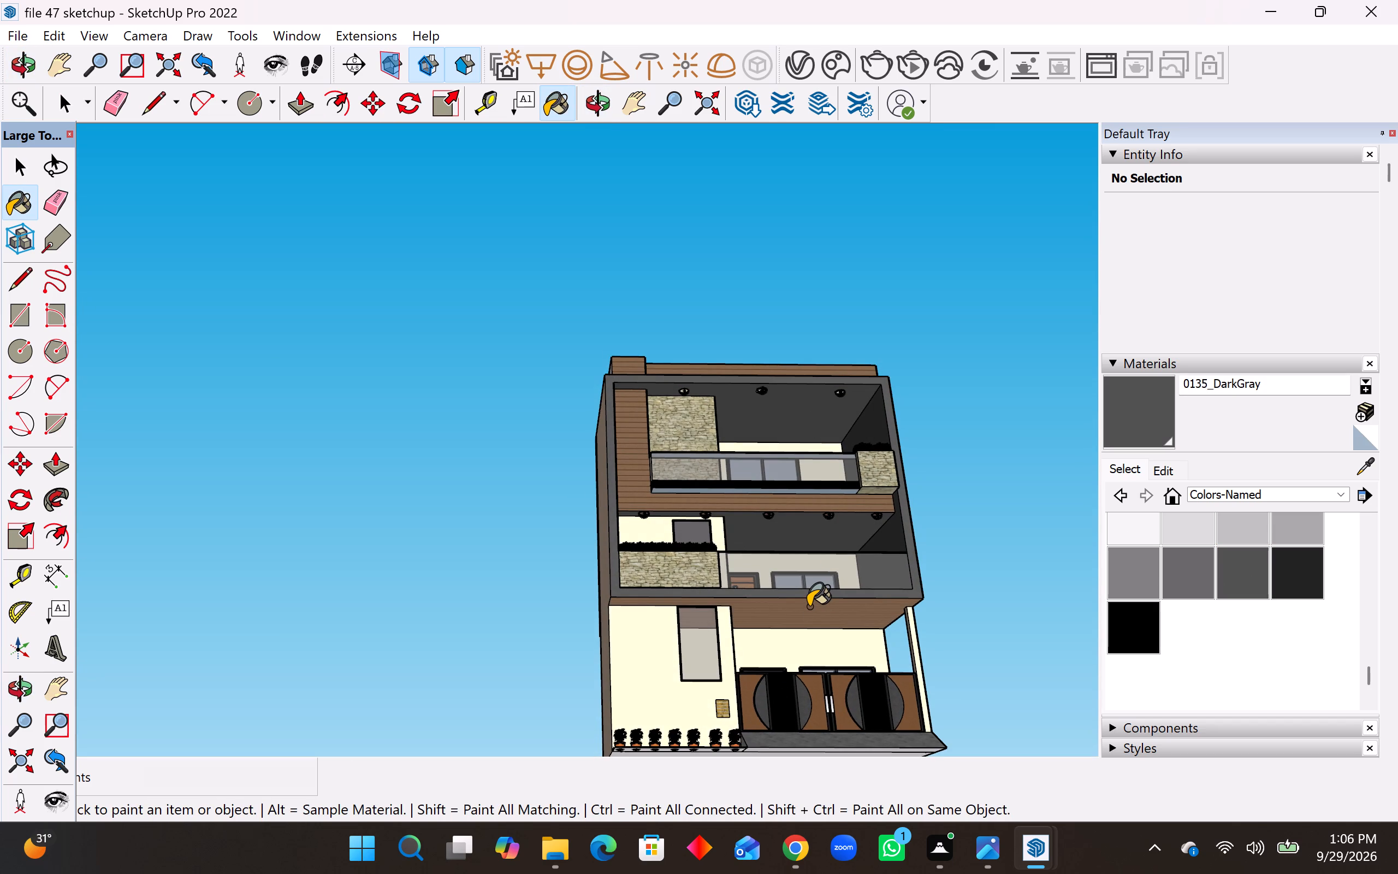
pyautogui.press('space')
# Move Sphere Light#6 out of the lower balcony's leftmost ceiling disc to the open space beside the house, about 11' 9" away.
pyautogui.scroll(-5, 617, 599)
pyautogui.scroll(3, 822, 574)
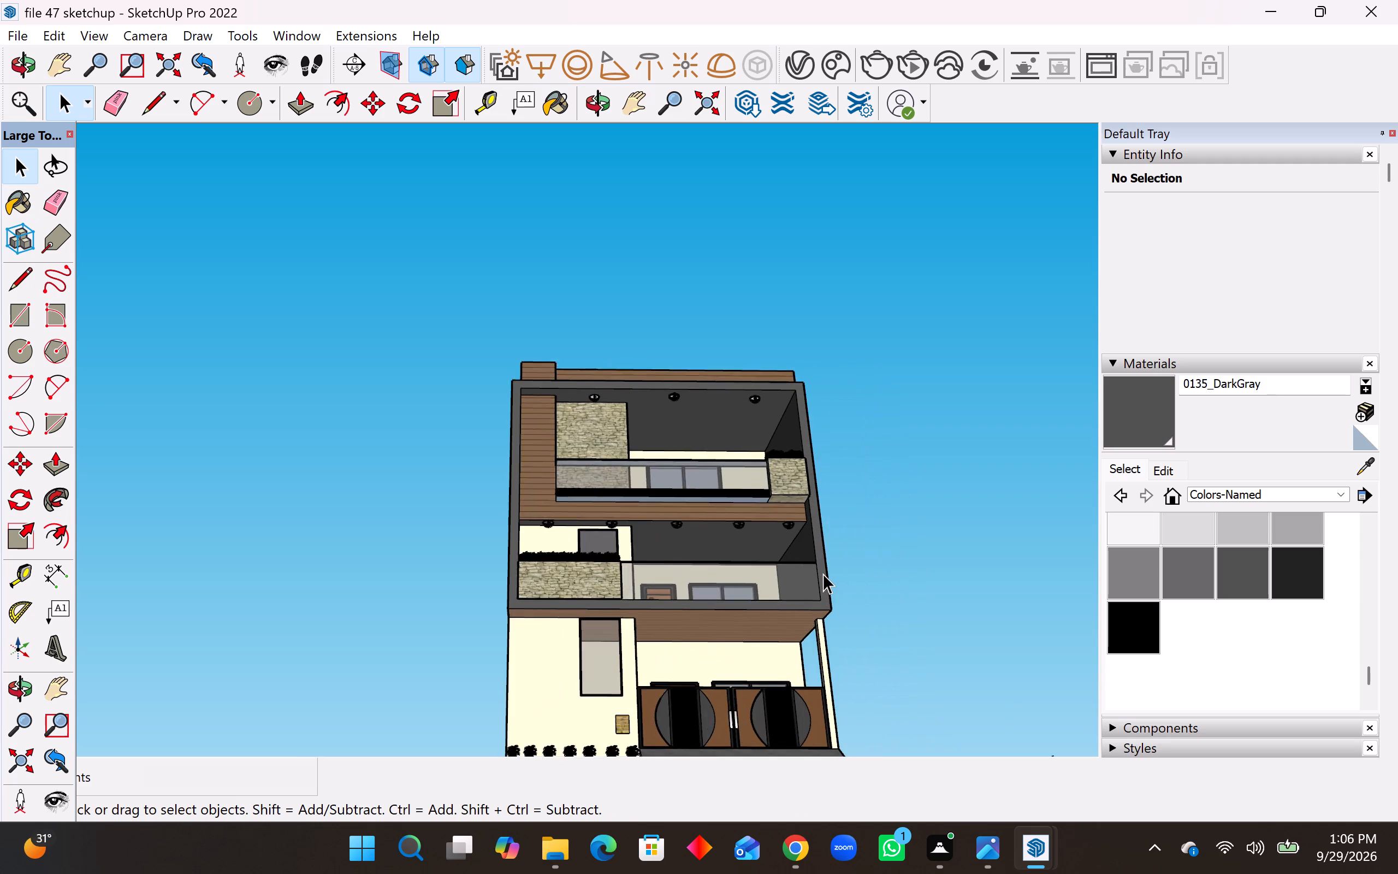
pyautogui.scroll(6, 823, 574)
pyautogui.scroll(5, 506, 448)
pyautogui.moveTo(655, 510); pyautogui.dragTo(666, 547, button='middle')
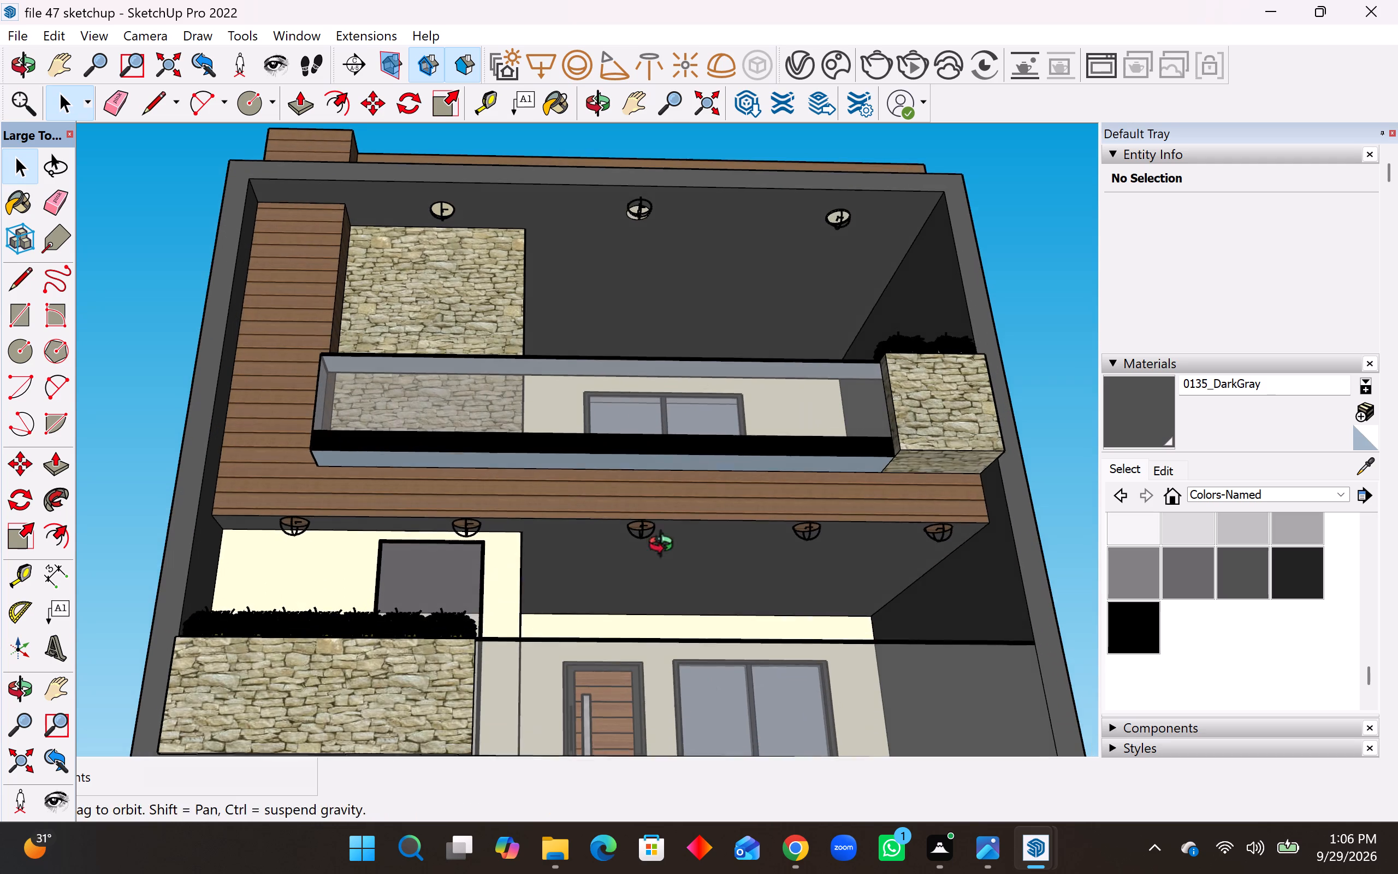
pyautogui.moveTo(666, 547); pyautogui.dragTo(669, 559, button='middle')
pyautogui.middleClick(669, 559)
pyautogui.moveTo(558, 469); pyautogui.dragTo(585, 437, button='middle')
pyautogui.moveTo(611, 399); pyautogui.dragTo(584, 330, button='middle')
pyautogui.middleClick(558, 284)
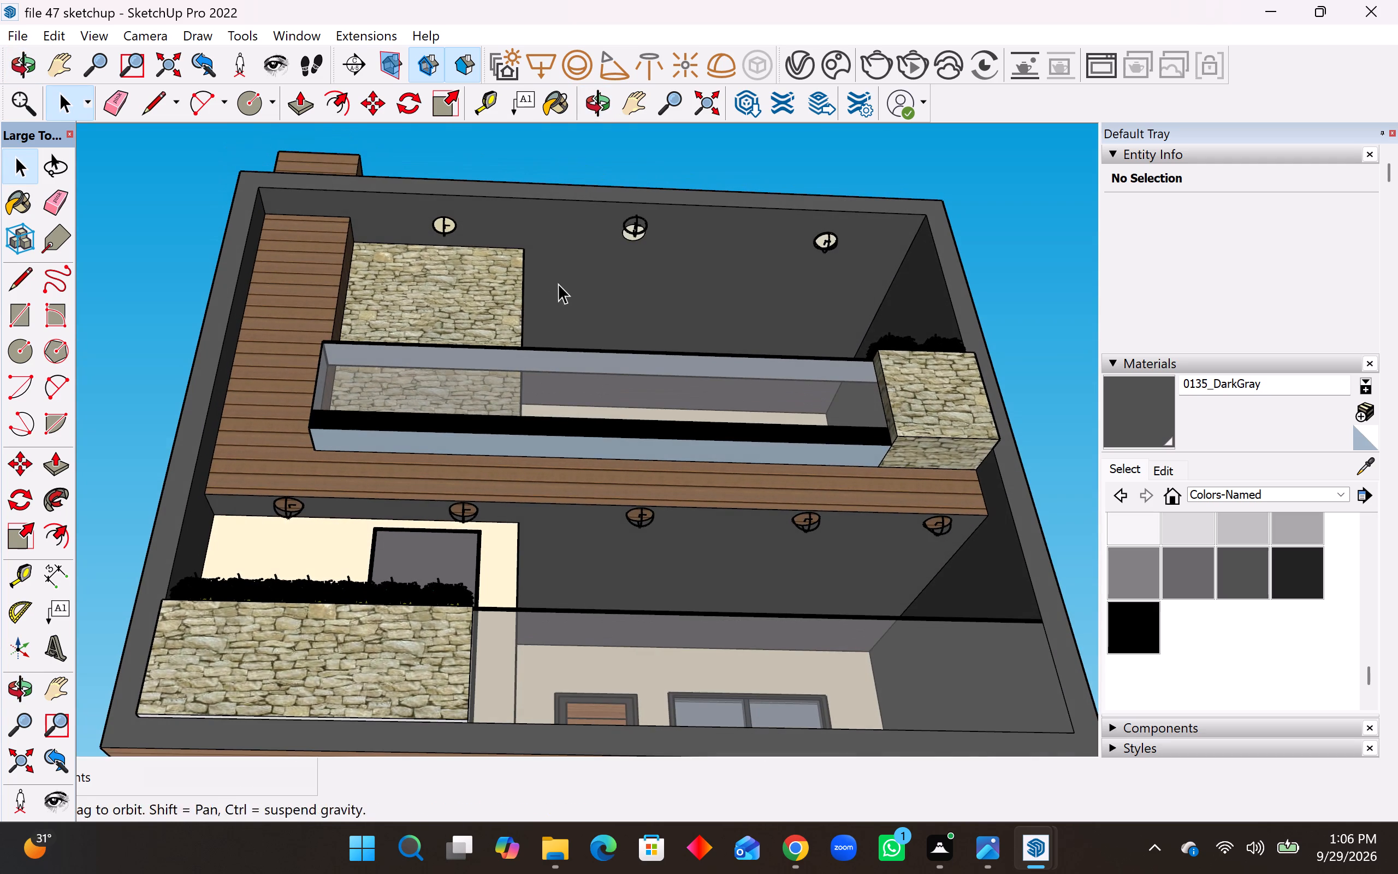
pyautogui.scroll(3, 285, 514)
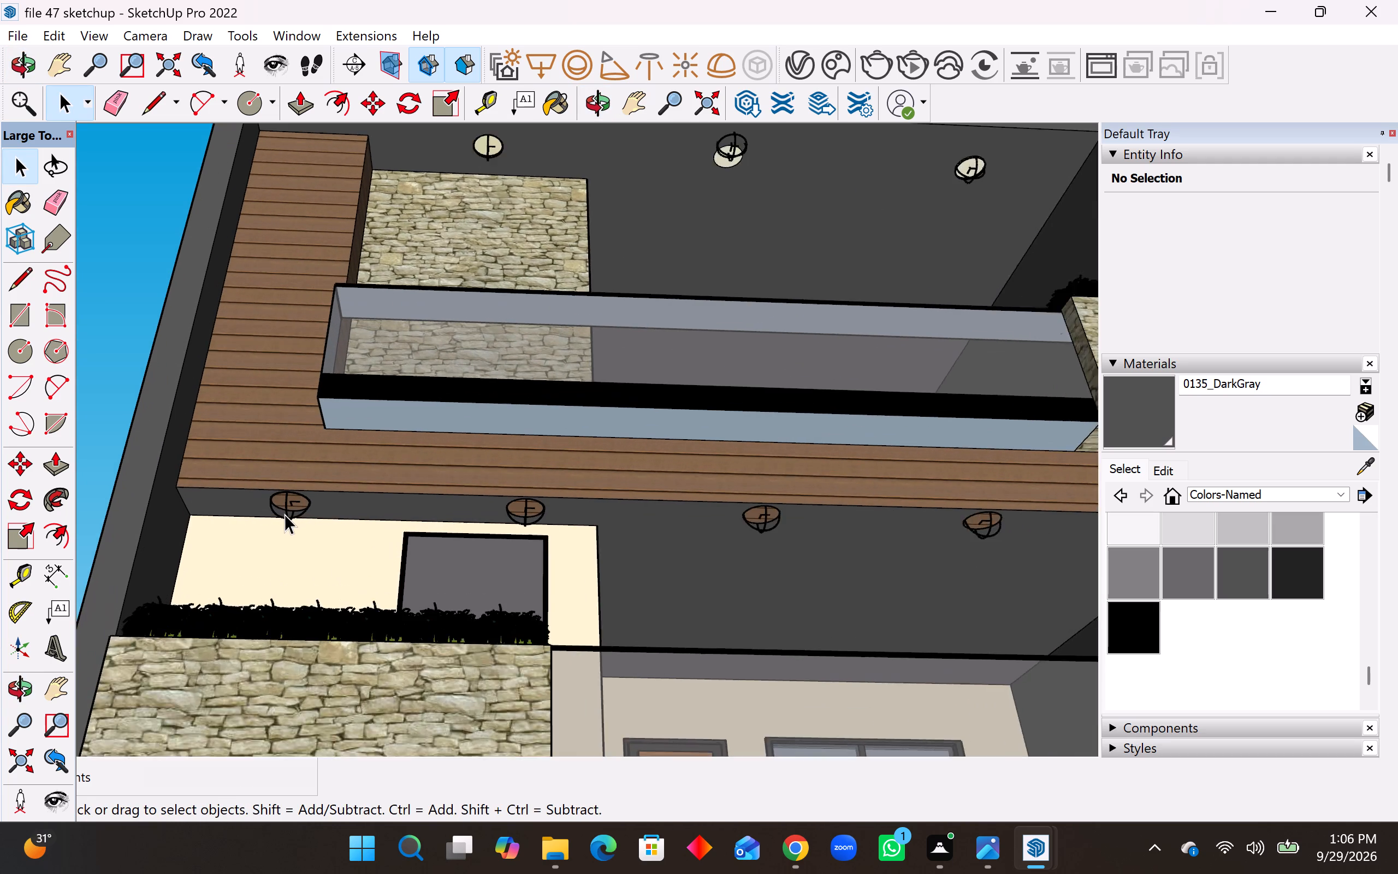
pyautogui.scroll(2, 285, 514)
pyautogui.click(289, 507)
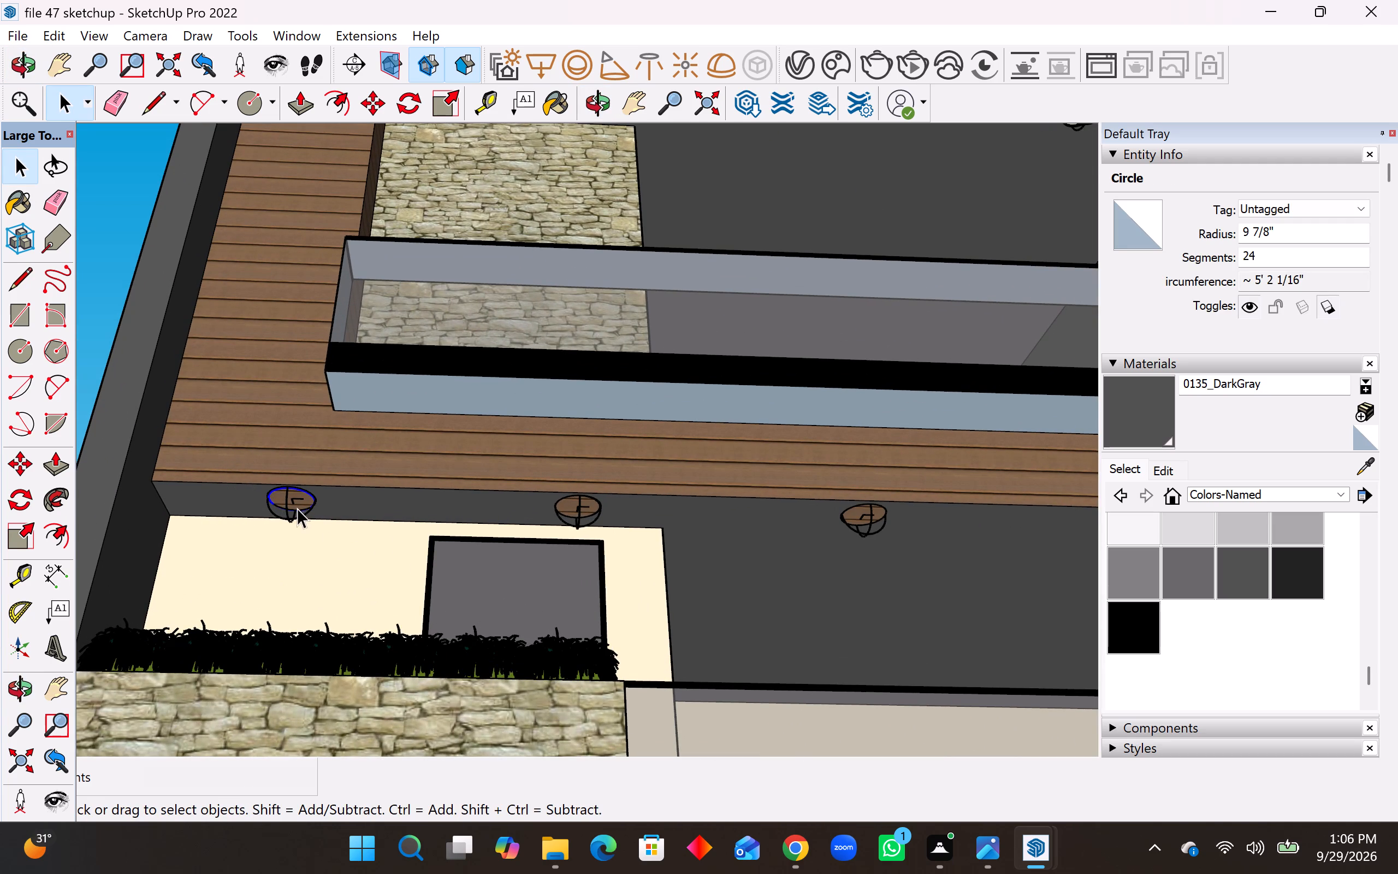
pyautogui.click(284, 509)
pyautogui.click(293, 513)
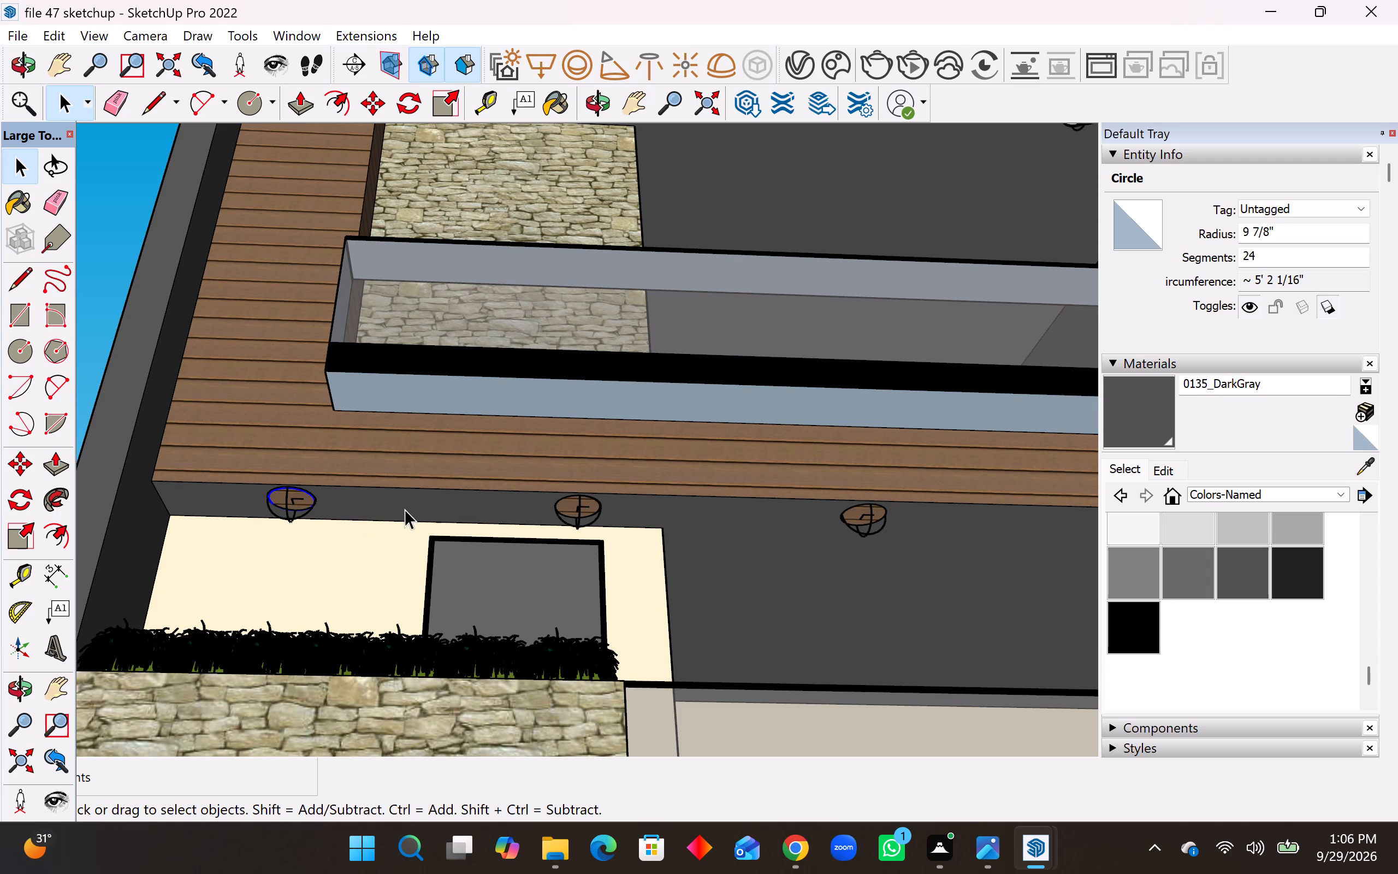
pyautogui.press('m')
pyautogui.scroll(-4, 663, 479)
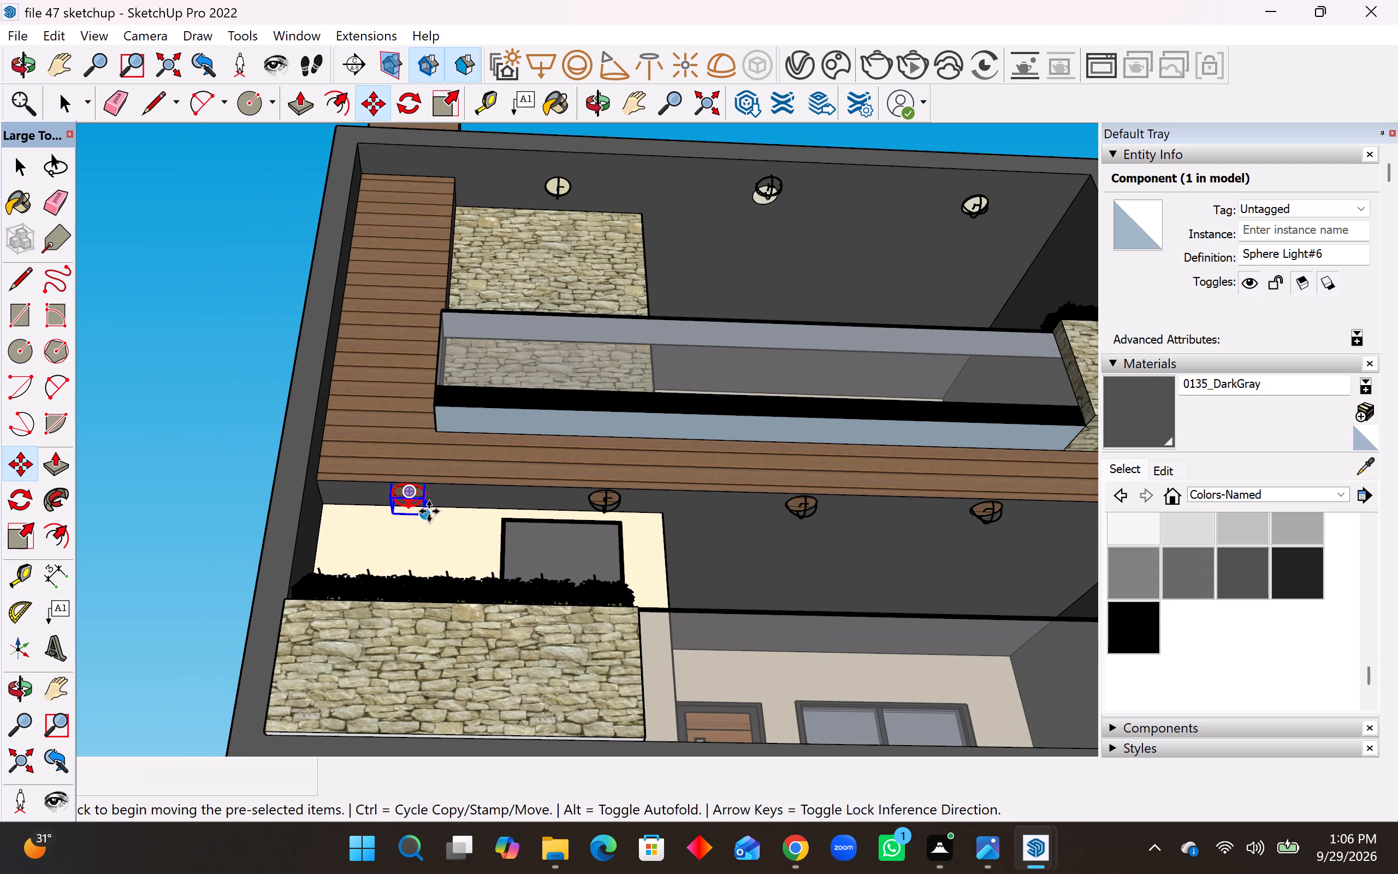
pyautogui.click(429, 511)
pyautogui.click(198, 465)
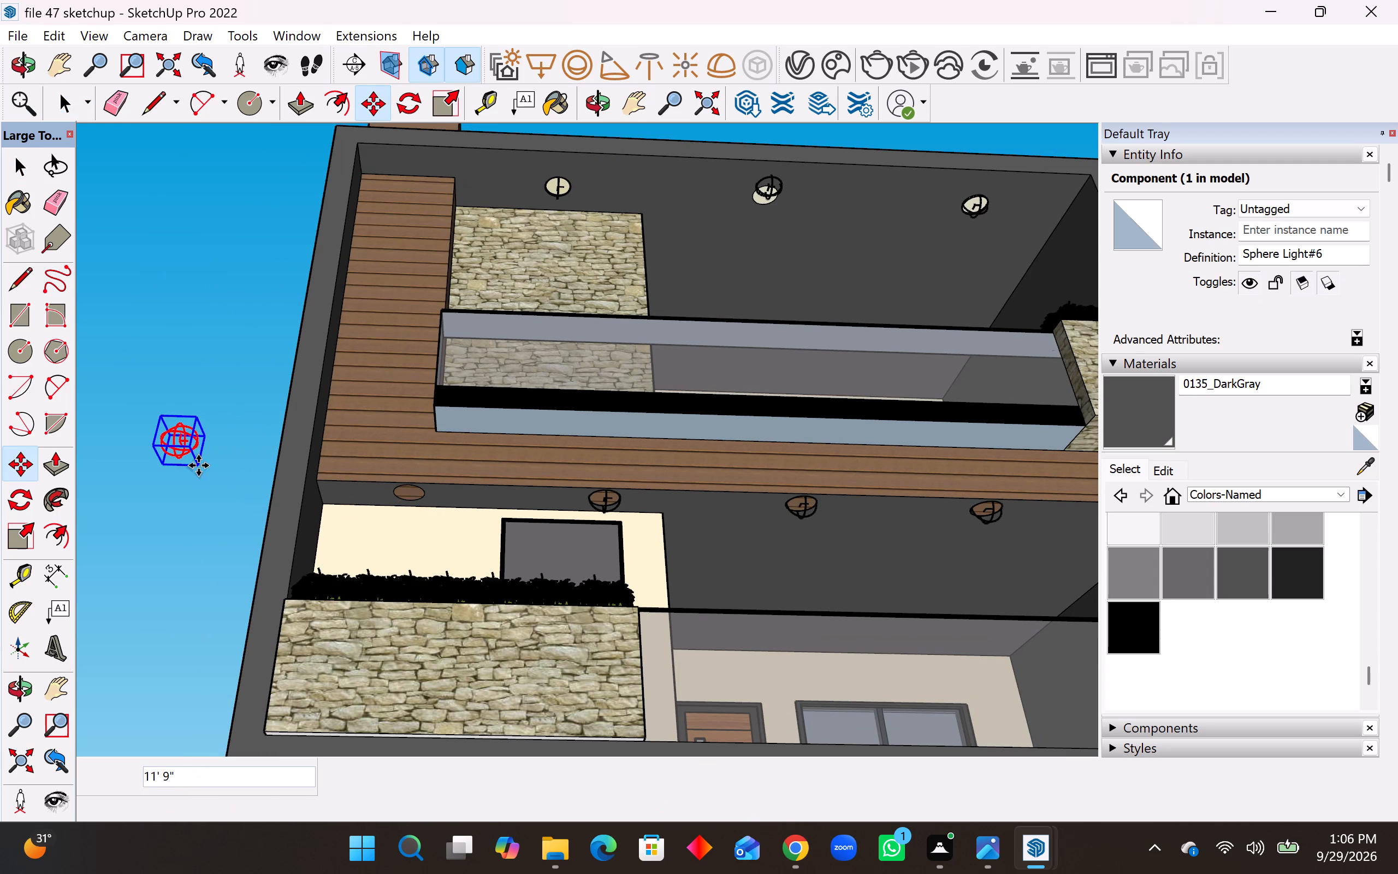
pyautogui.press('space')
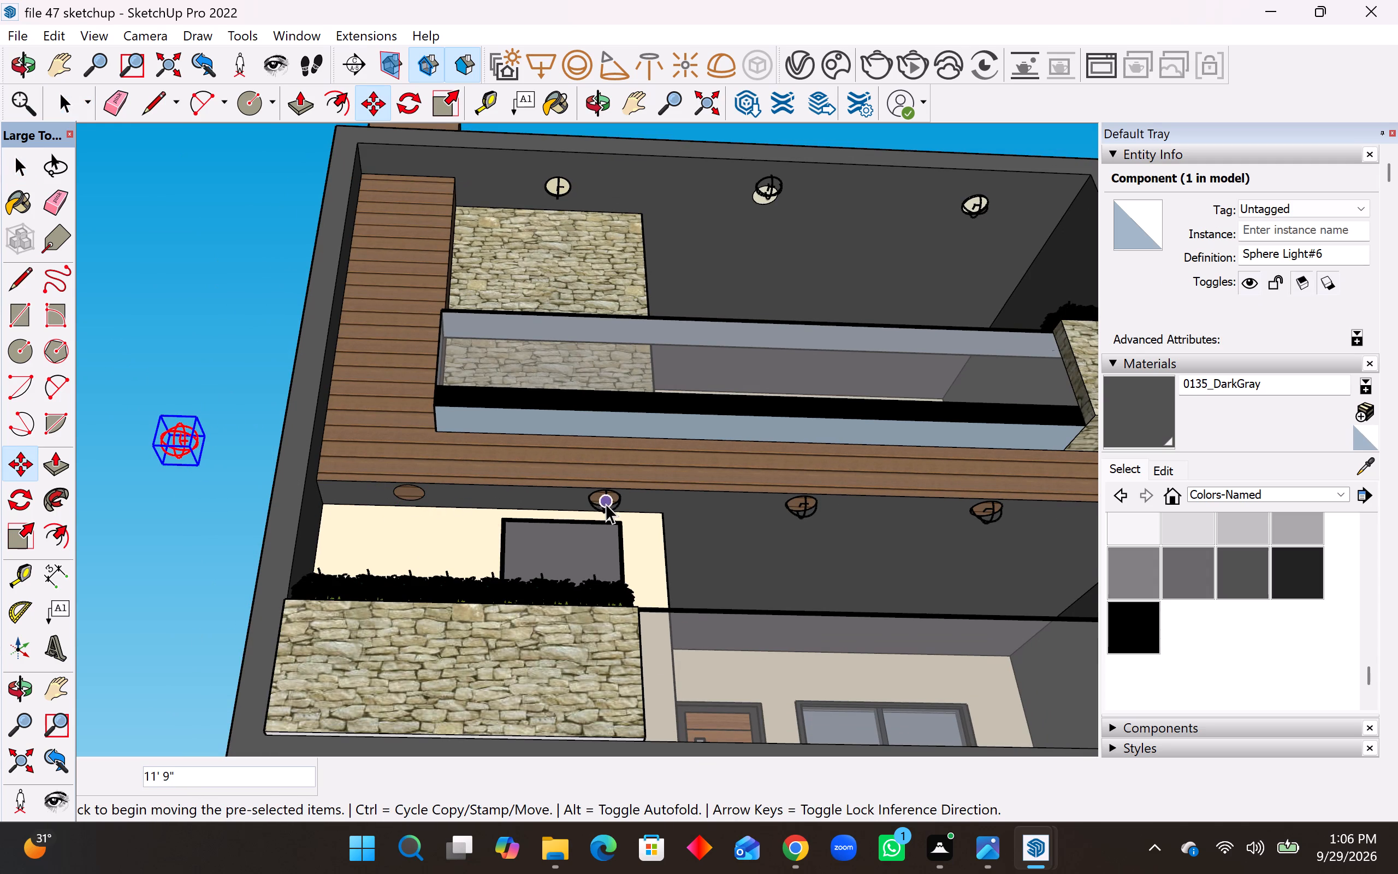
# Move Sphere Light#5 off the second ceiling disc of the lower balcony, placing it beside the house near Sphere Light#6.
pyautogui.click(606, 505)
pyautogui.click(606, 499)
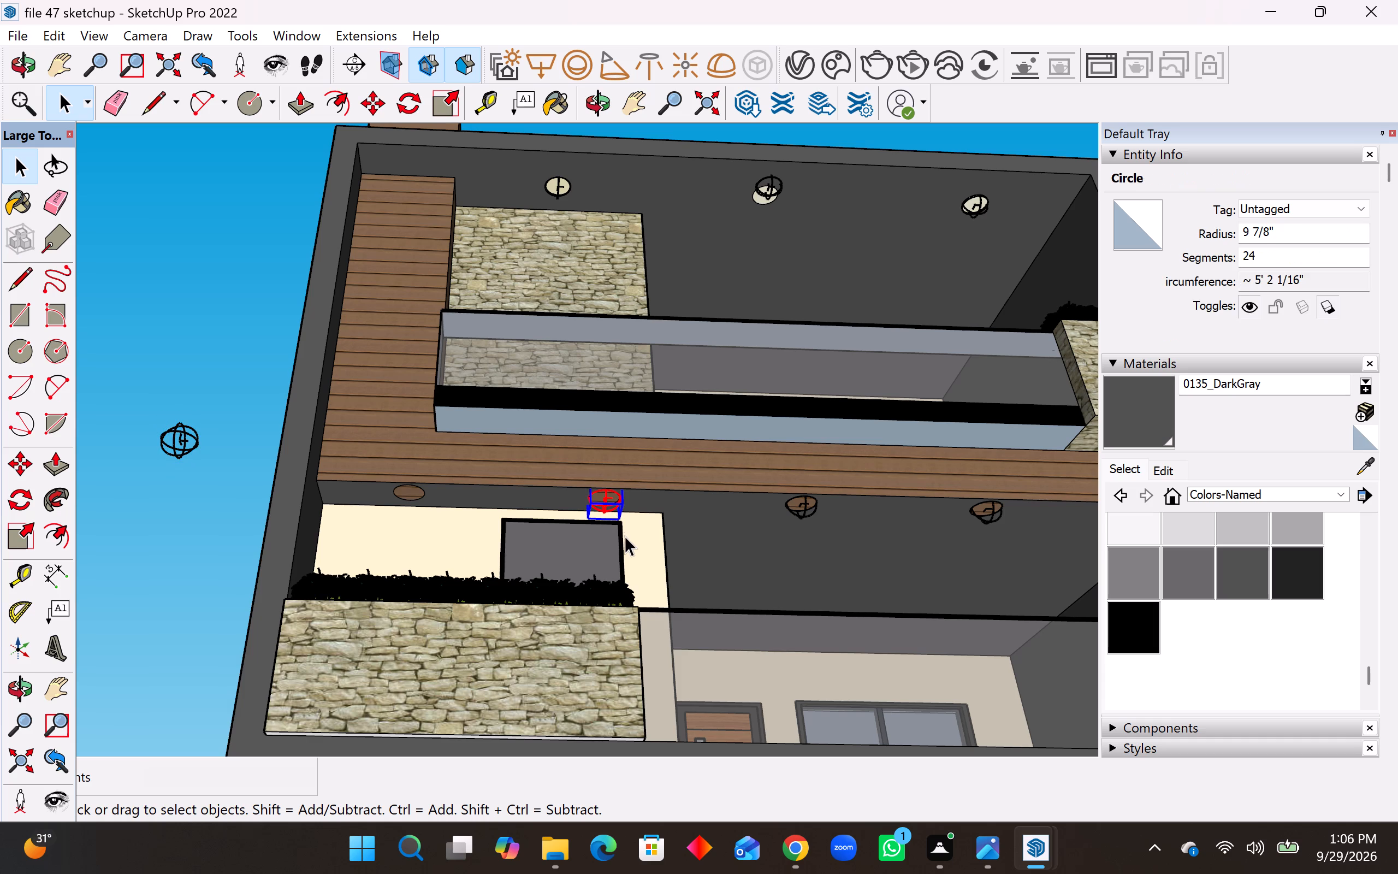
pyautogui.press('m')
pyautogui.click(606, 508)
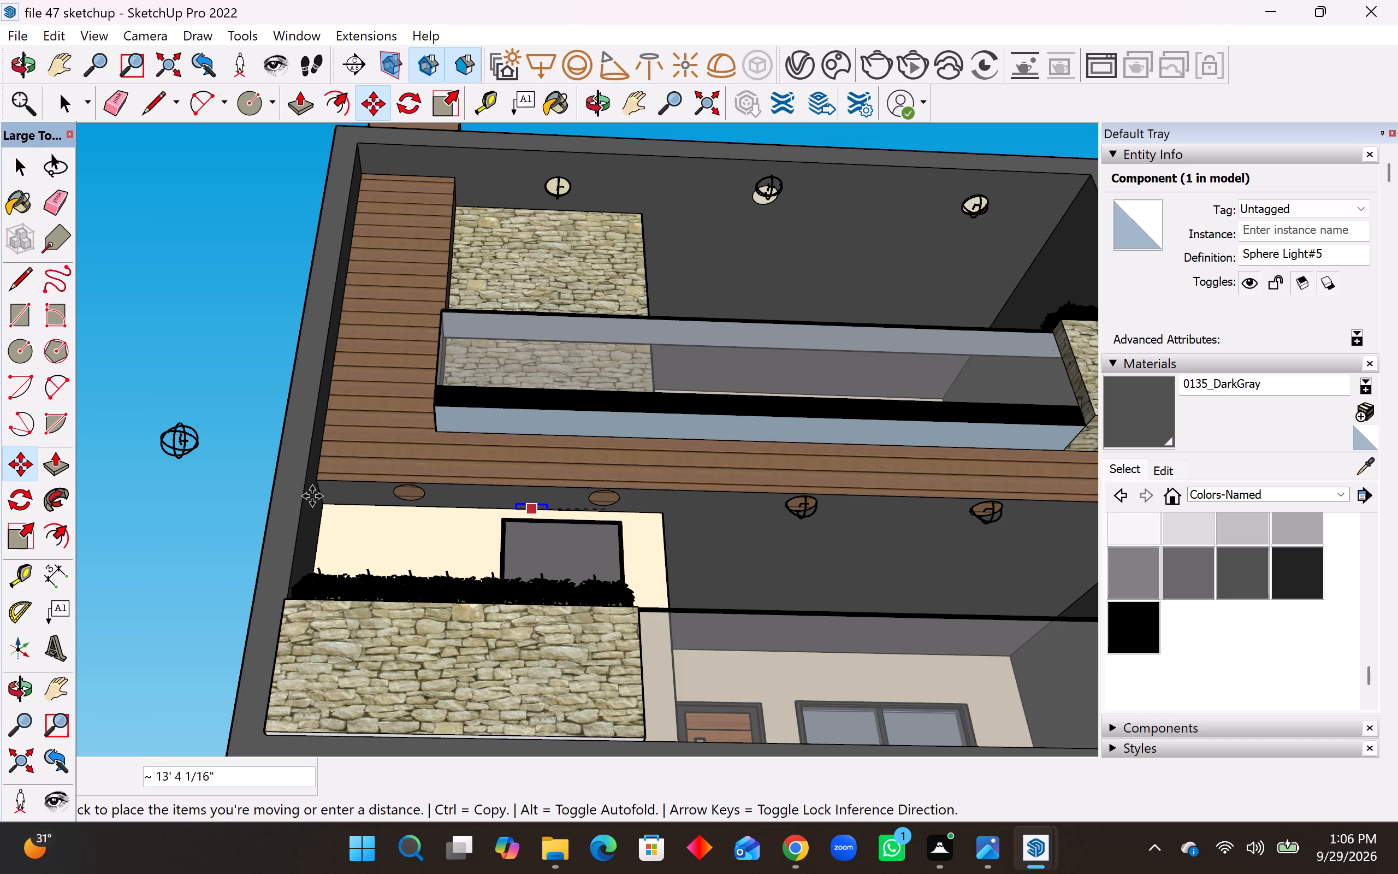
pyautogui.click(156, 493)
pyautogui.press('space')
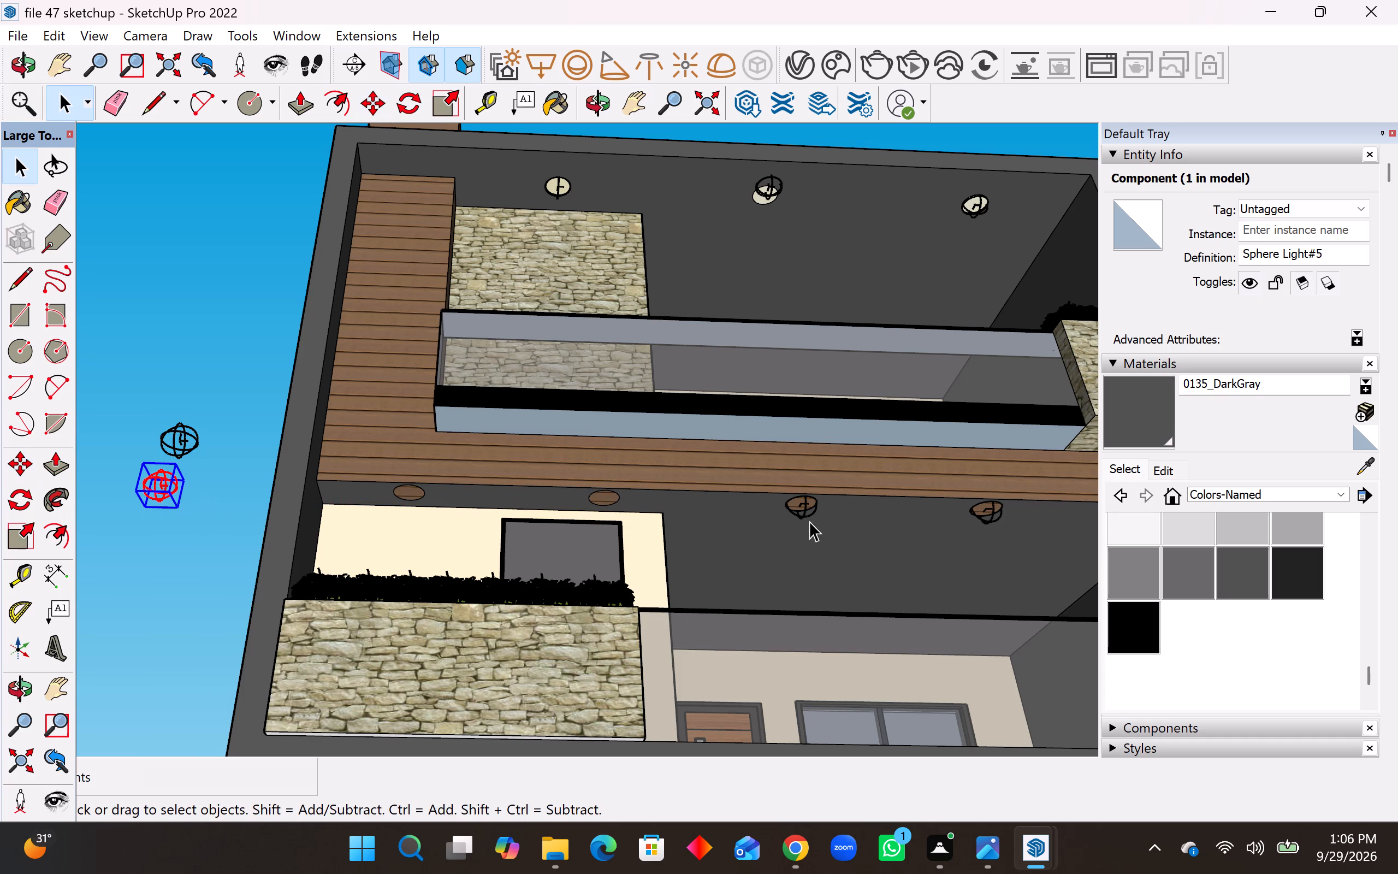
# Move Sphere Light#3 off the middle ceiling disc of the lower balcony, placing it beside the house with the other removed lights.
pyautogui.click(811, 507)
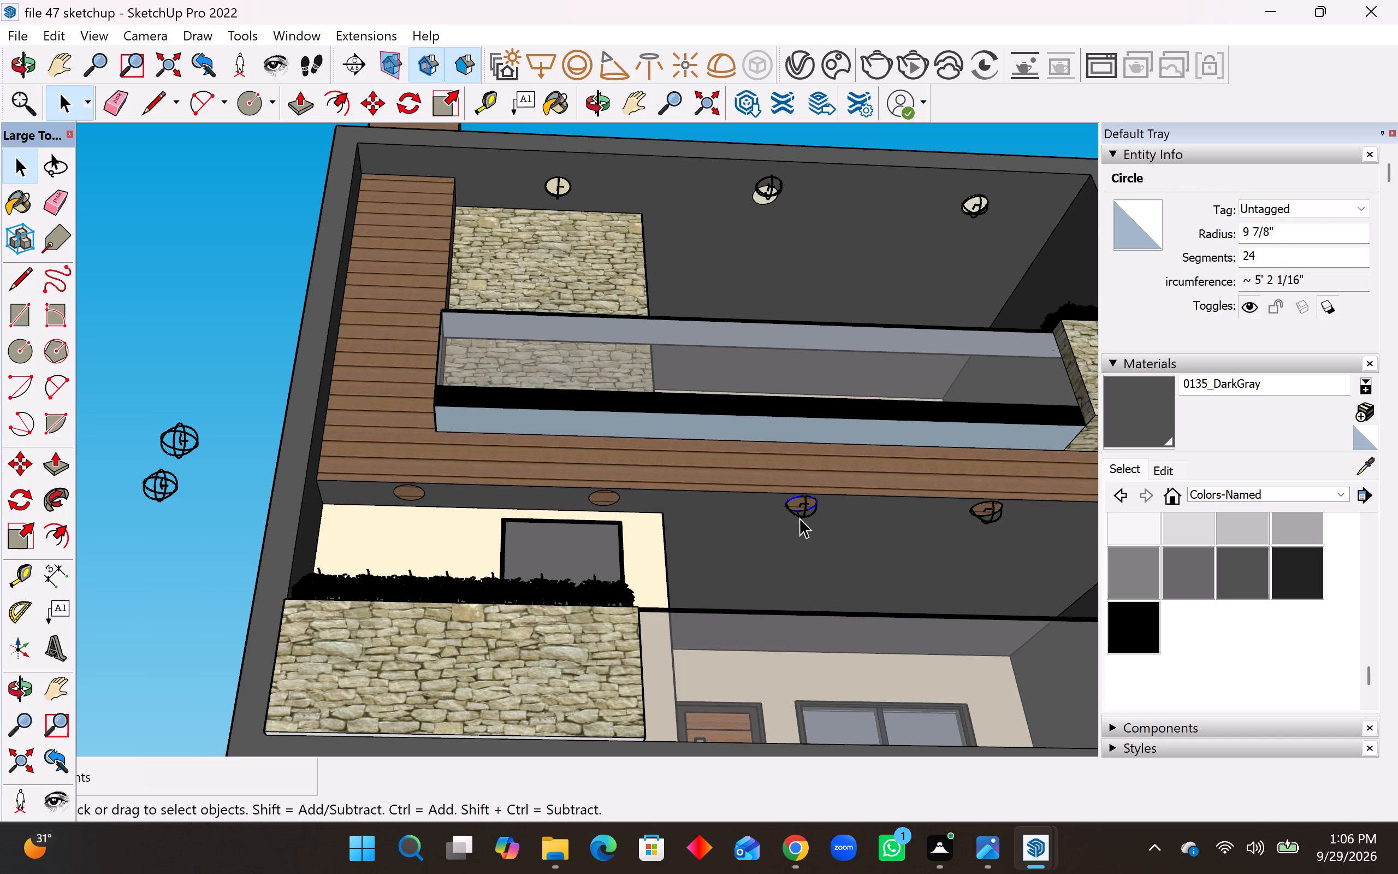
pyautogui.click(803, 514)
pyautogui.press('m')
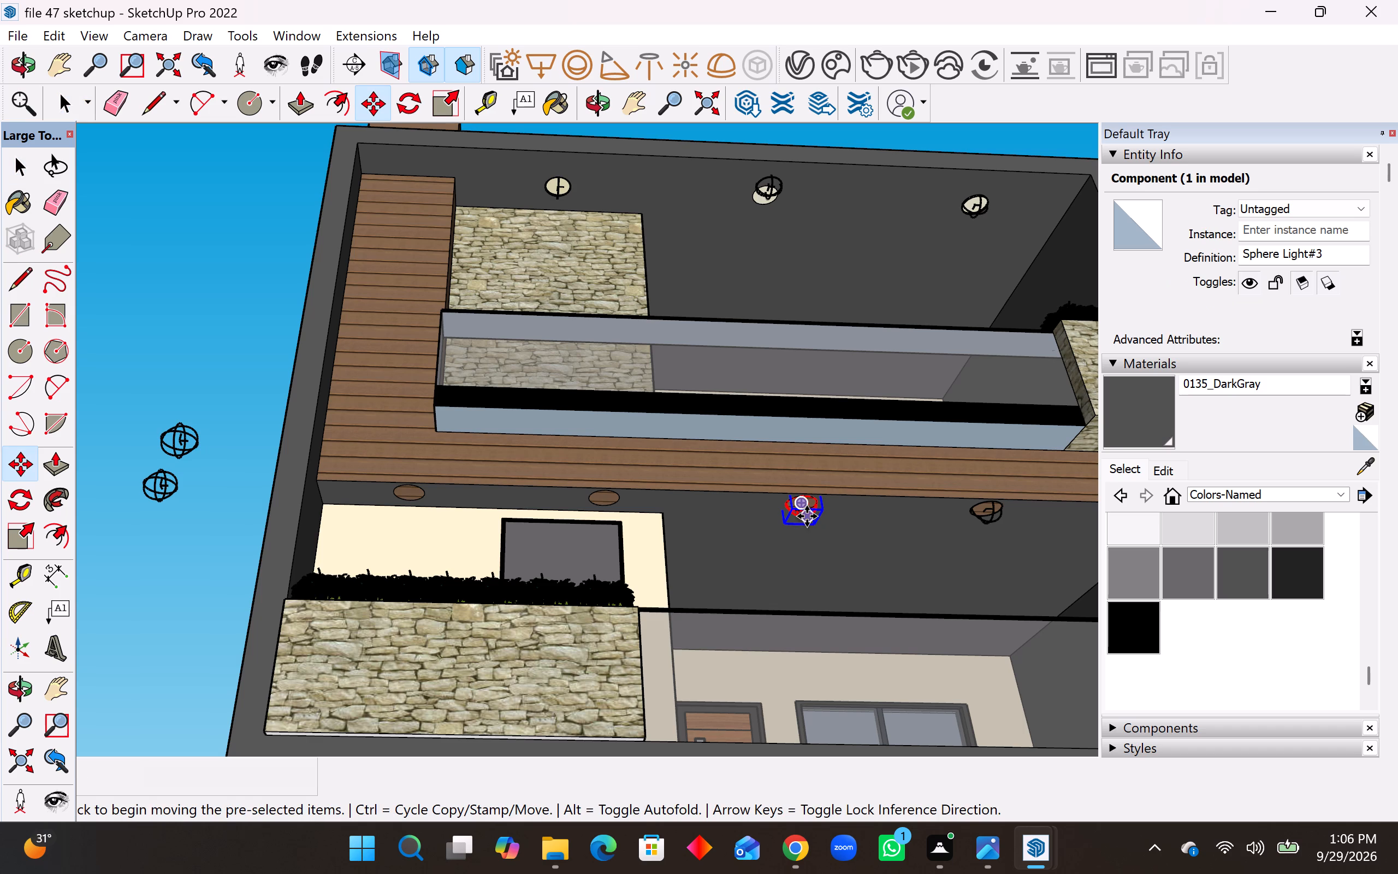
pyautogui.click(807, 516)
pyautogui.click(188, 550)
pyautogui.scroll(-4, 363, 552)
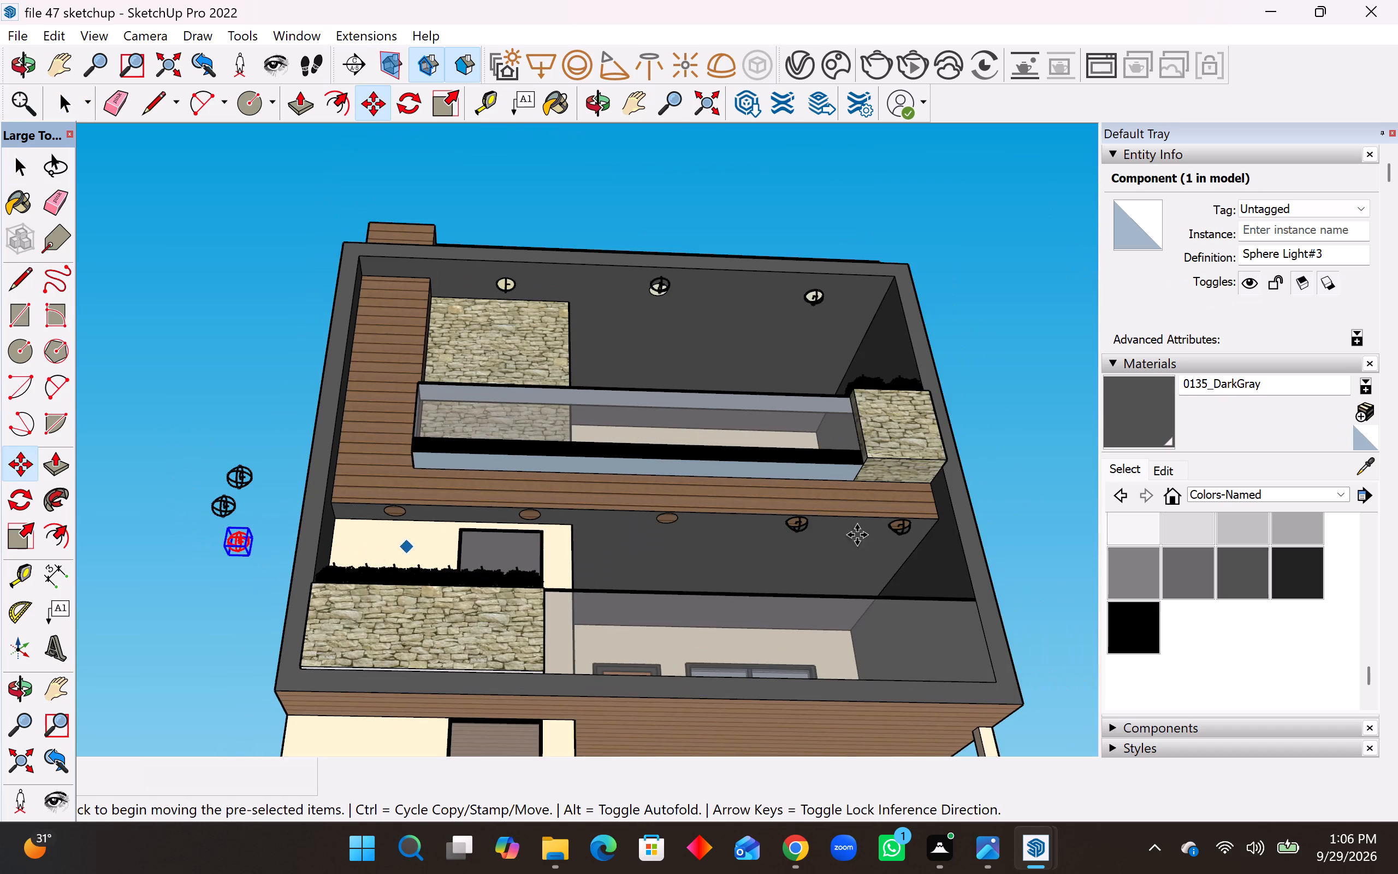
pyautogui.scroll(2, 975, 539)
pyautogui.press('space')
# Move Sphere Light#4 off the fourth ceiling disc of the lower balcony to beside the house, about 42' 3 7/16" away.
pyautogui.click(766, 517)
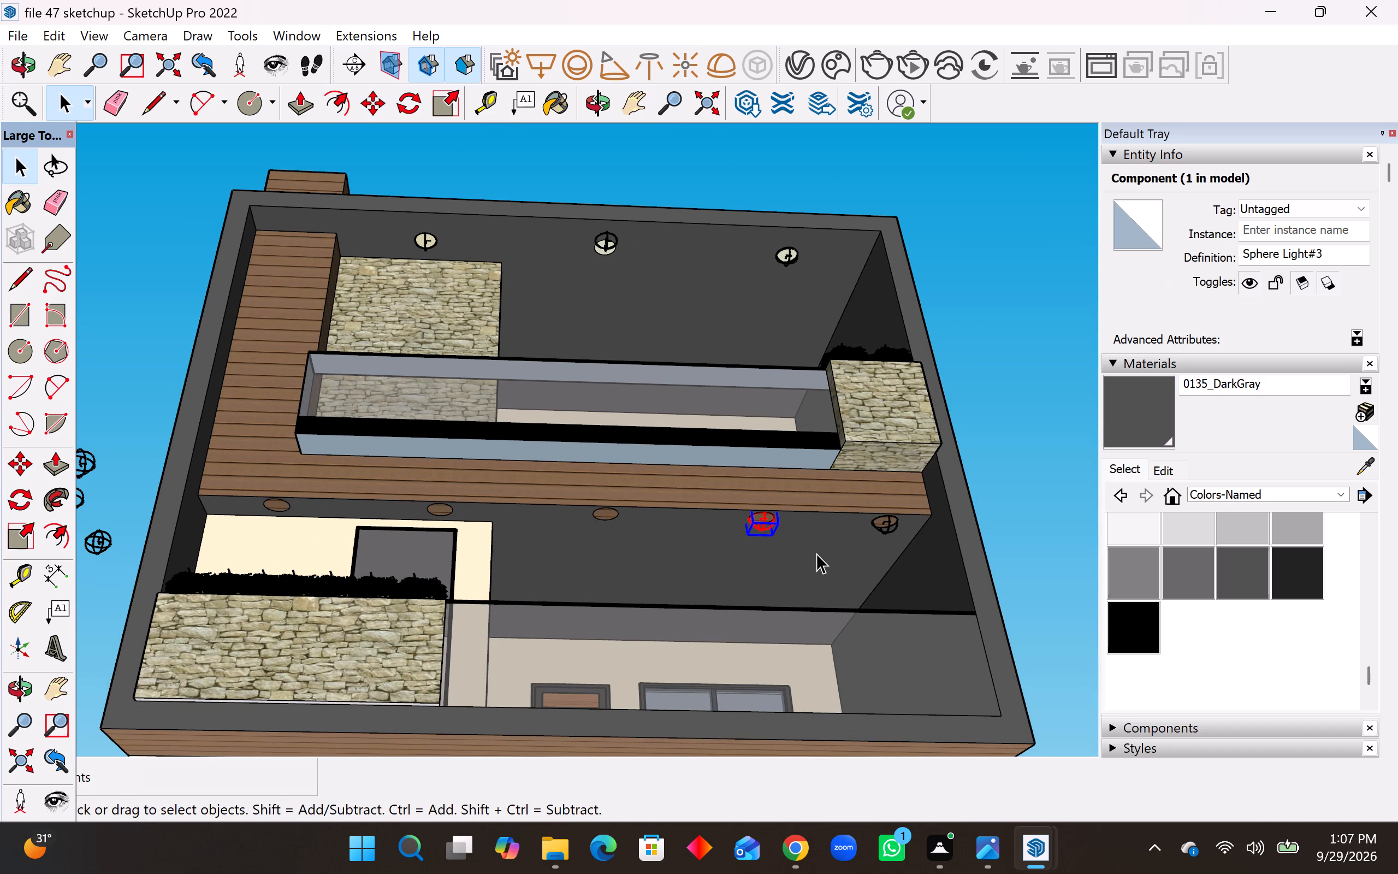
pyautogui.press('m')
pyautogui.click(764, 535)
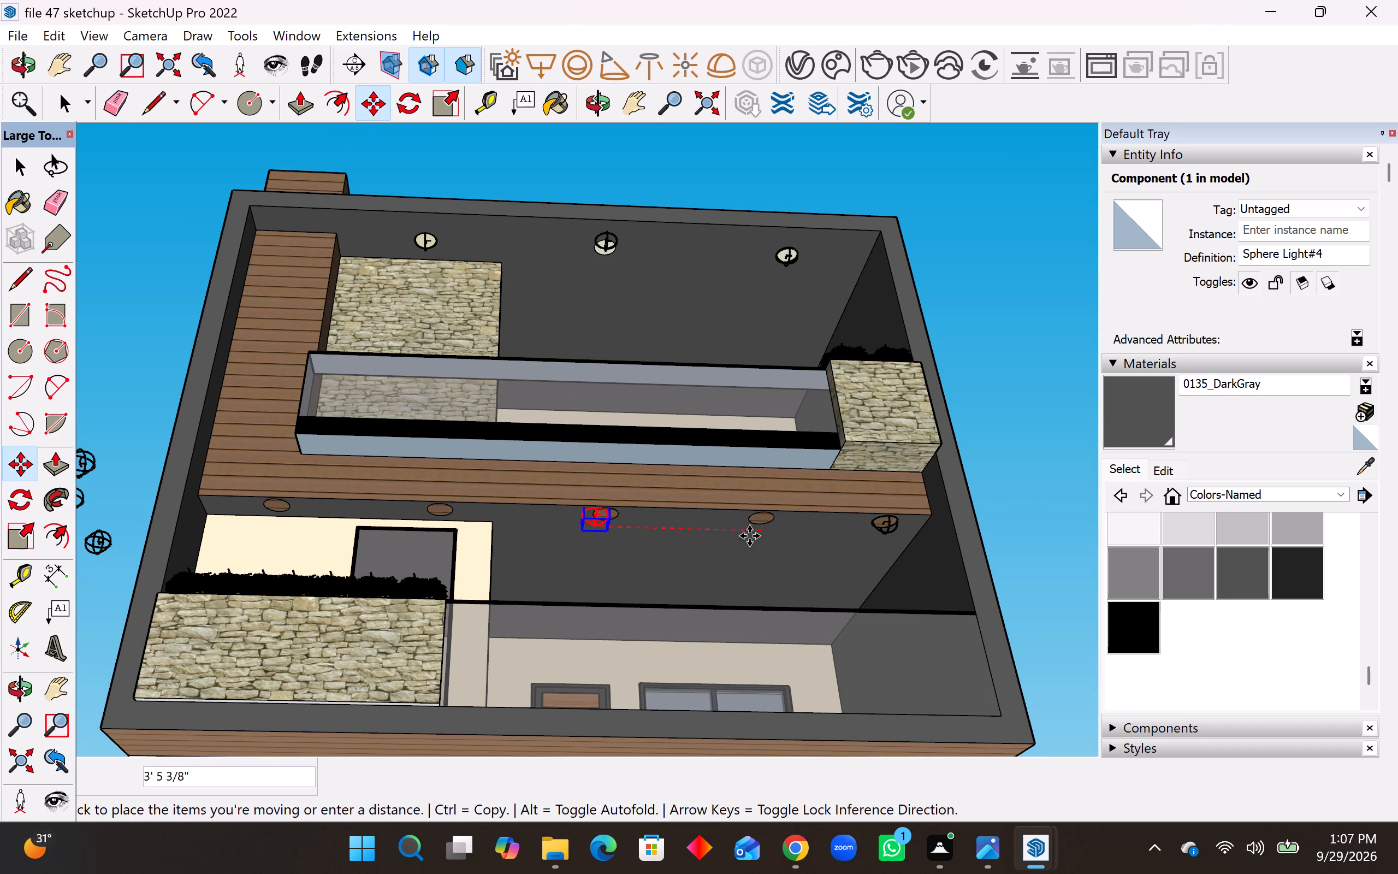
pyautogui.scroll(-4, 886, 523)
pyautogui.click(222, 425)
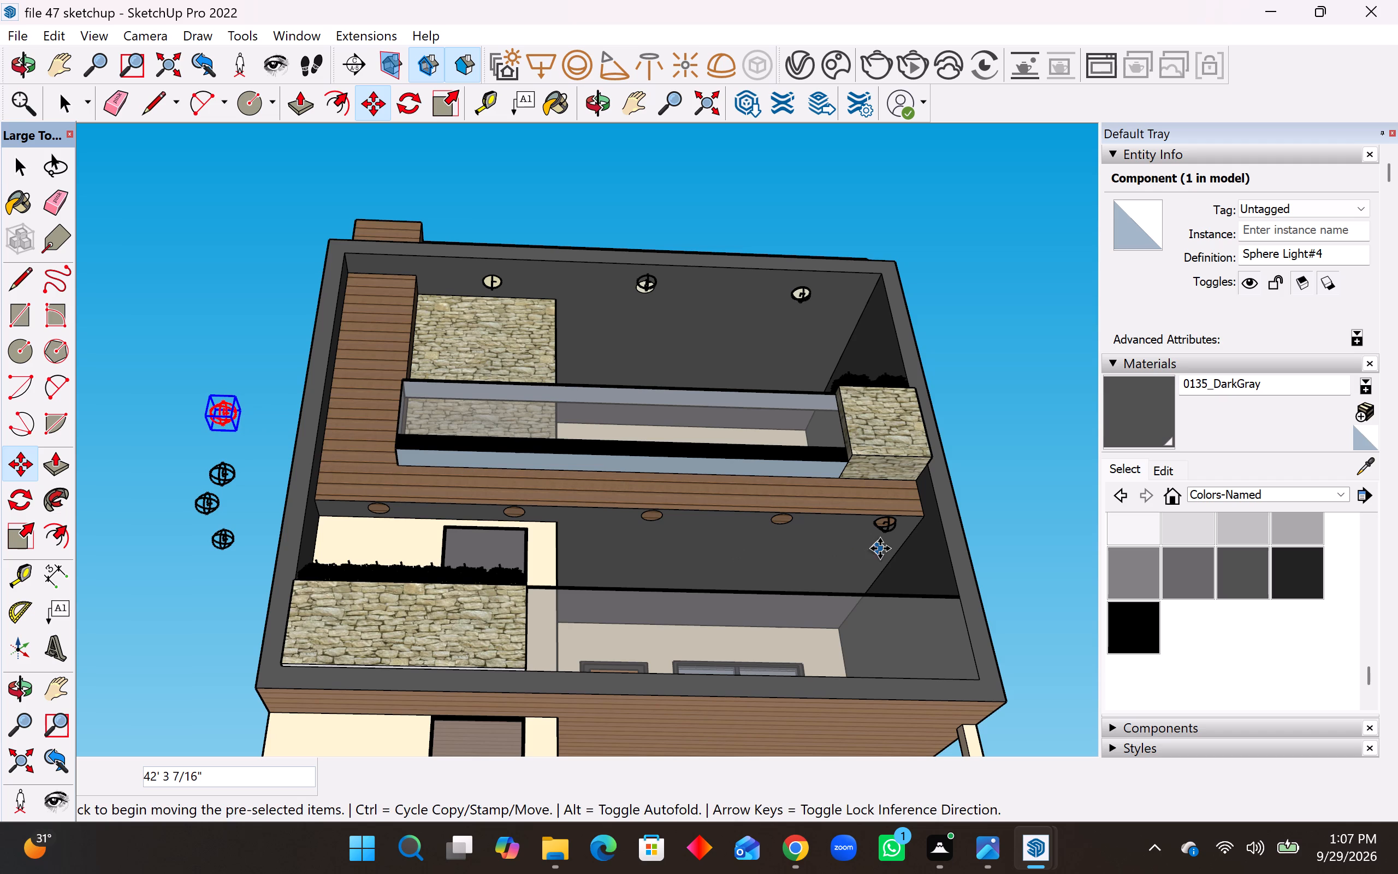
pyautogui.press('space')
# Move Sphere Light#7 off the last ceiling disc of the lower balcony to beside the house, about 57' 3 1/4" away.
pyautogui.click(892, 527)
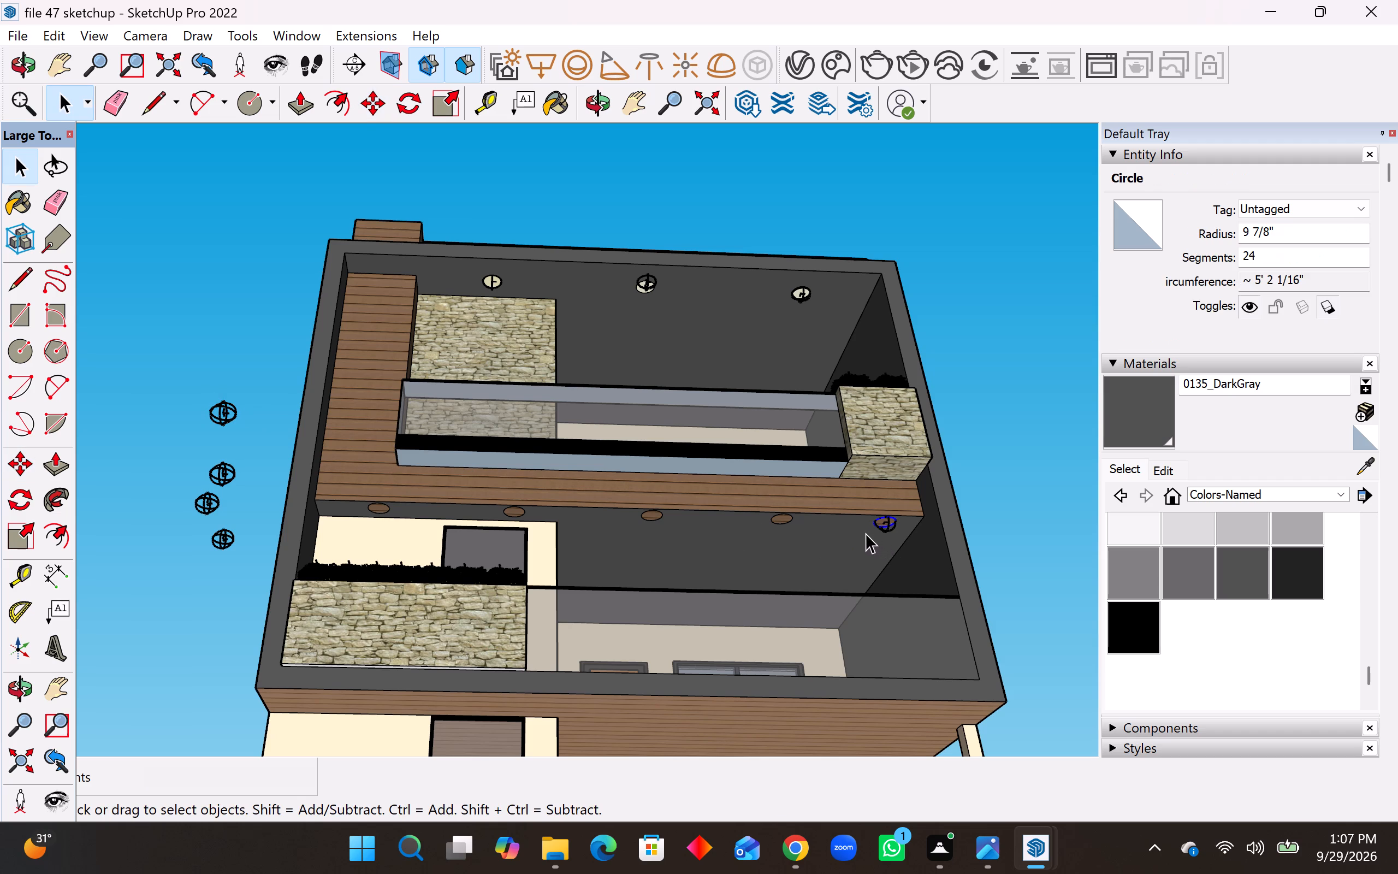
pyautogui.scroll(4, 891, 536)
pyautogui.click(889, 527)
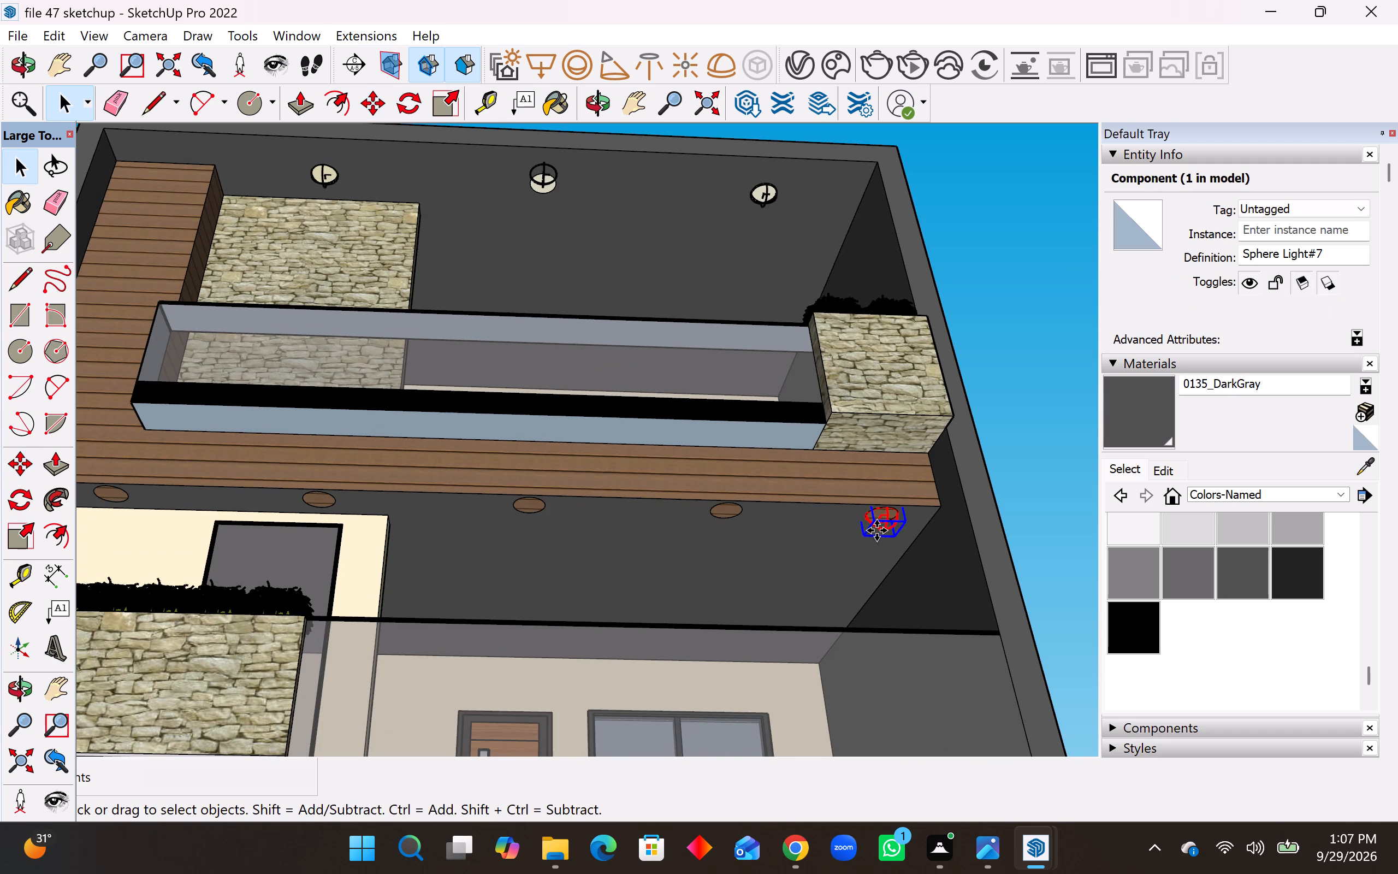
pyautogui.press('m')
pyautogui.scroll(1, 876, 530)
pyautogui.click(880, 531)
pyautogui.scroll(-4, 923, 554)
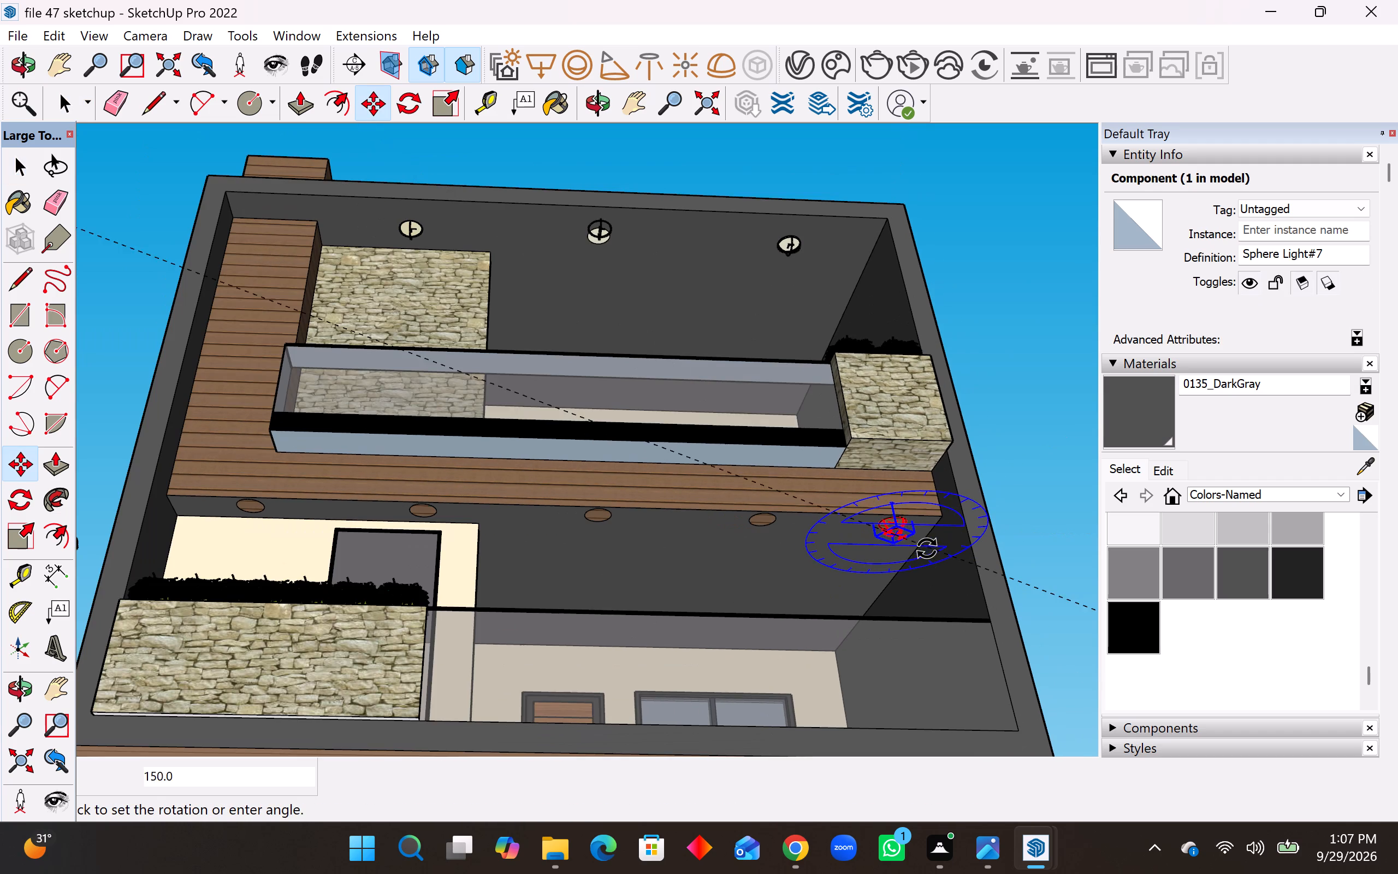
pyautogui.press('Escape')
pyautogui.scroll(2, 896, 546)
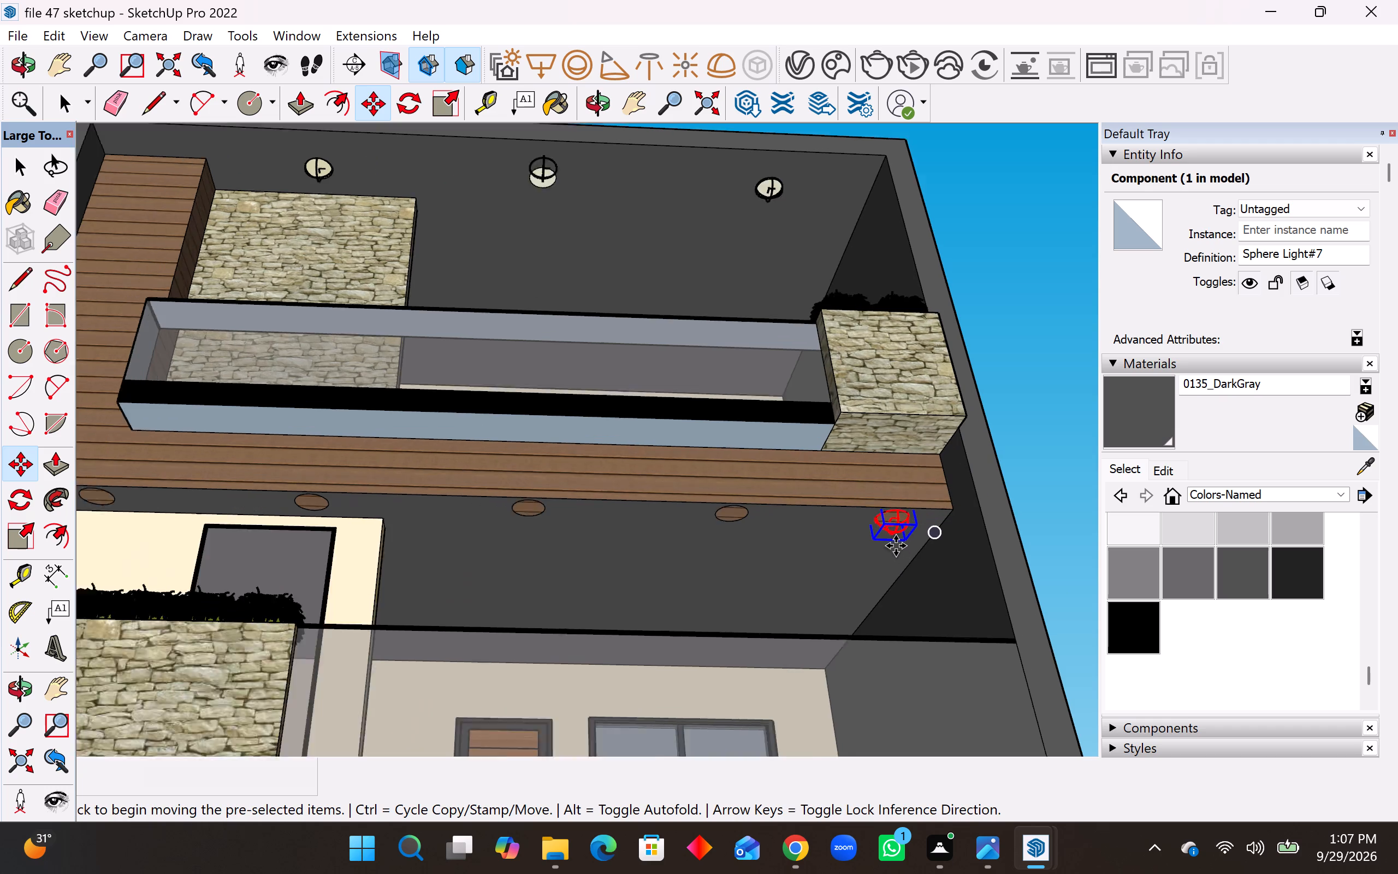
pyautogui.scroll(4, 896, 546)
pyautogui.click(896, 525)
pyautogui.scroll(-6, 907, 575)
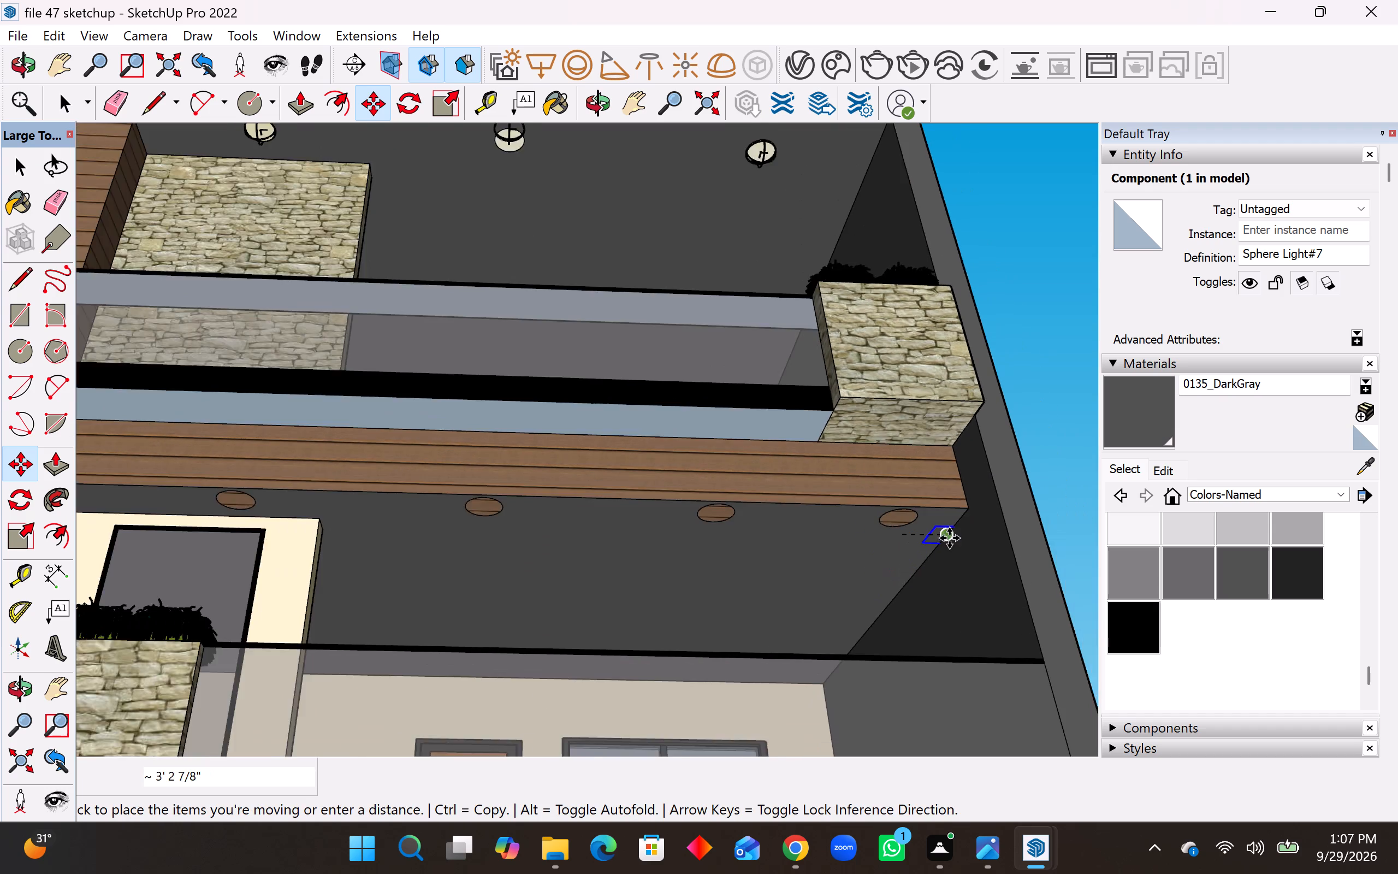
pyautogui.scroll(-9, 949, 538)
pyautogui.click(403, 508)
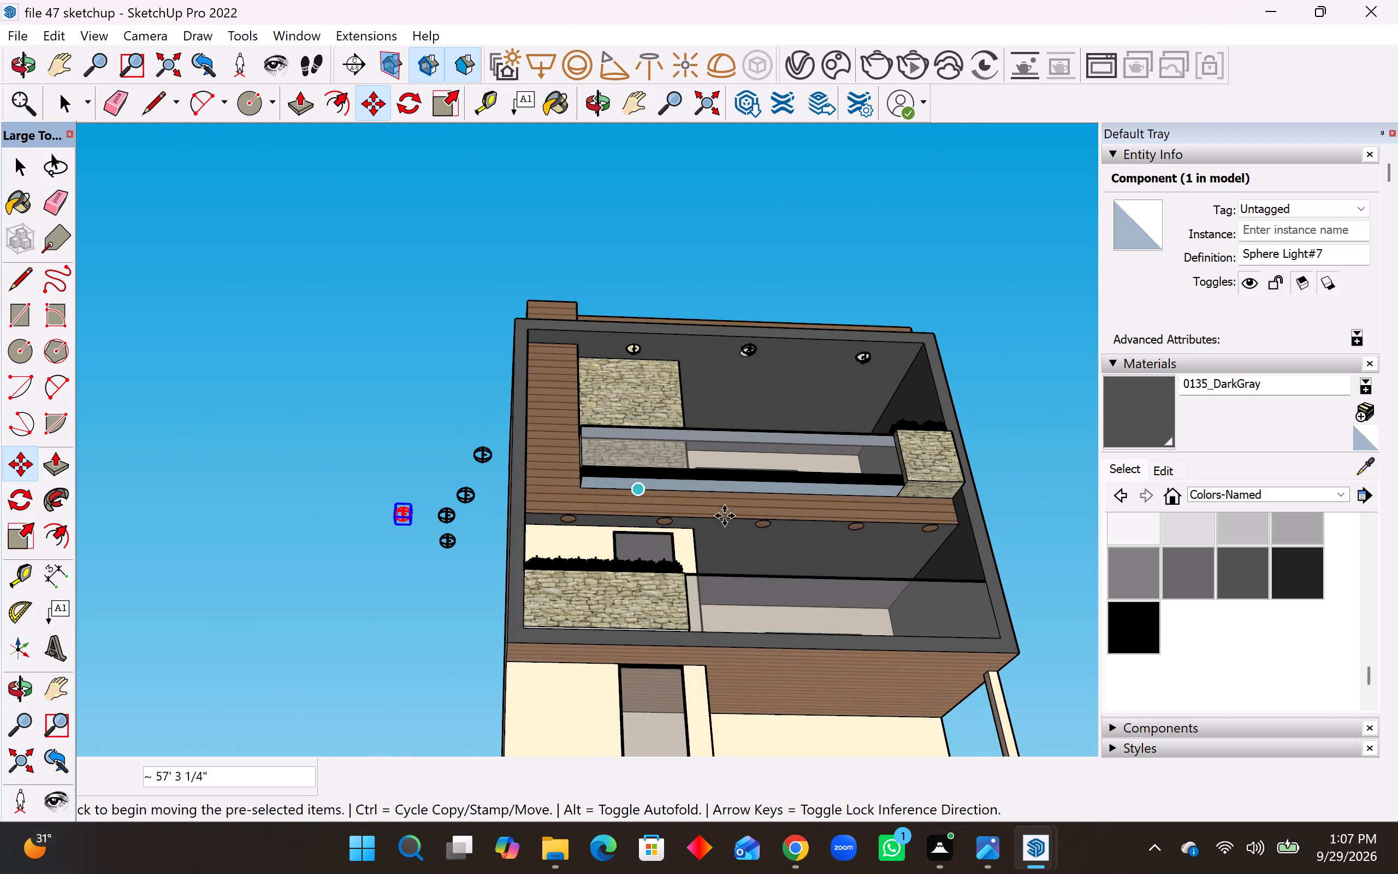
pyautogui.press('space')
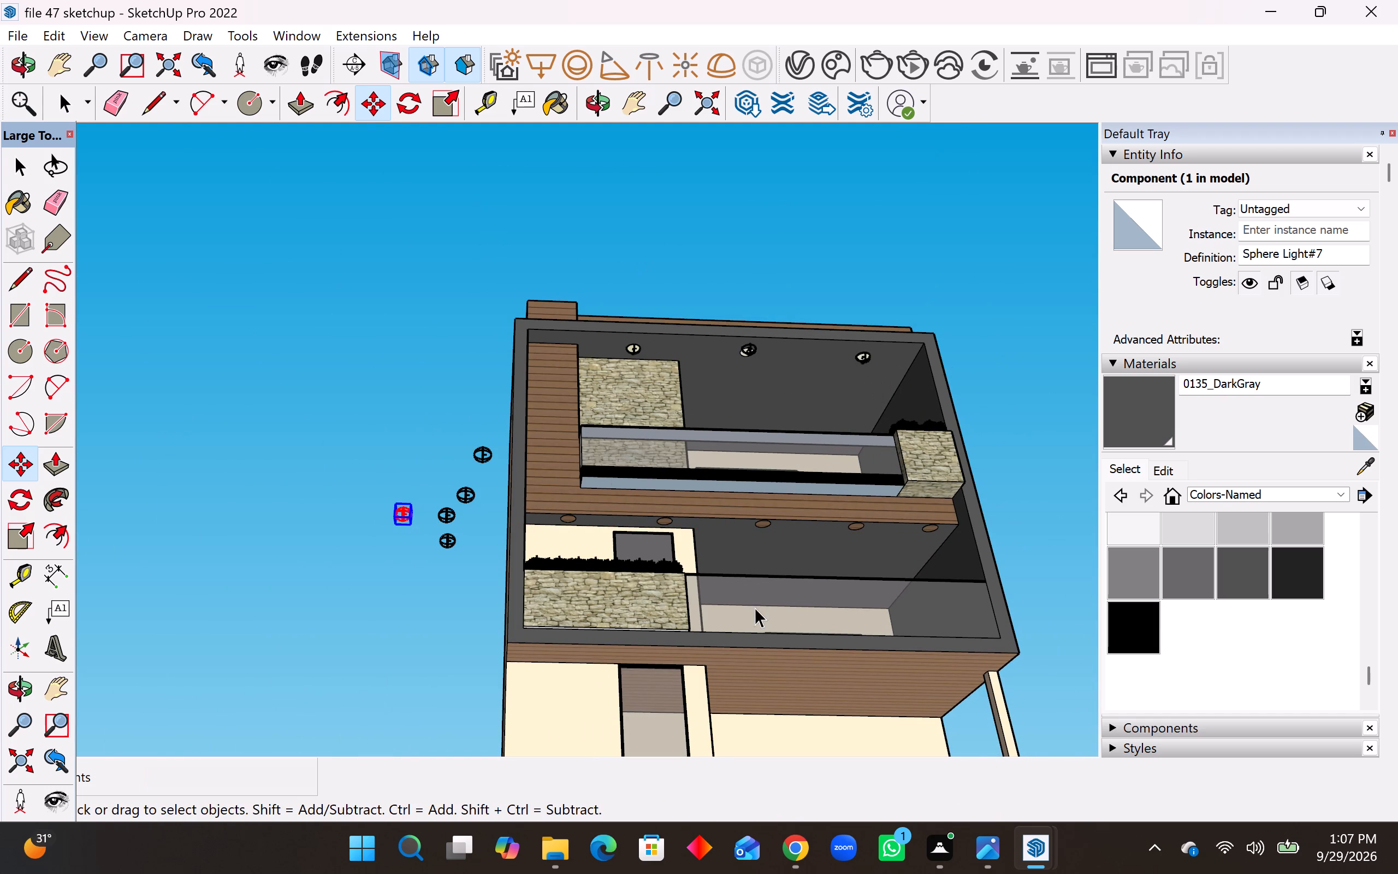
# Paint all five fixture discs on the lower balcony's ceiling with the 0054_LightYellow colour.
pyautogui.scroll(4, 772, 606)
pyautogui.scroll(3, 796, 541)
pyautogui.scroll(3, 1246, 558)
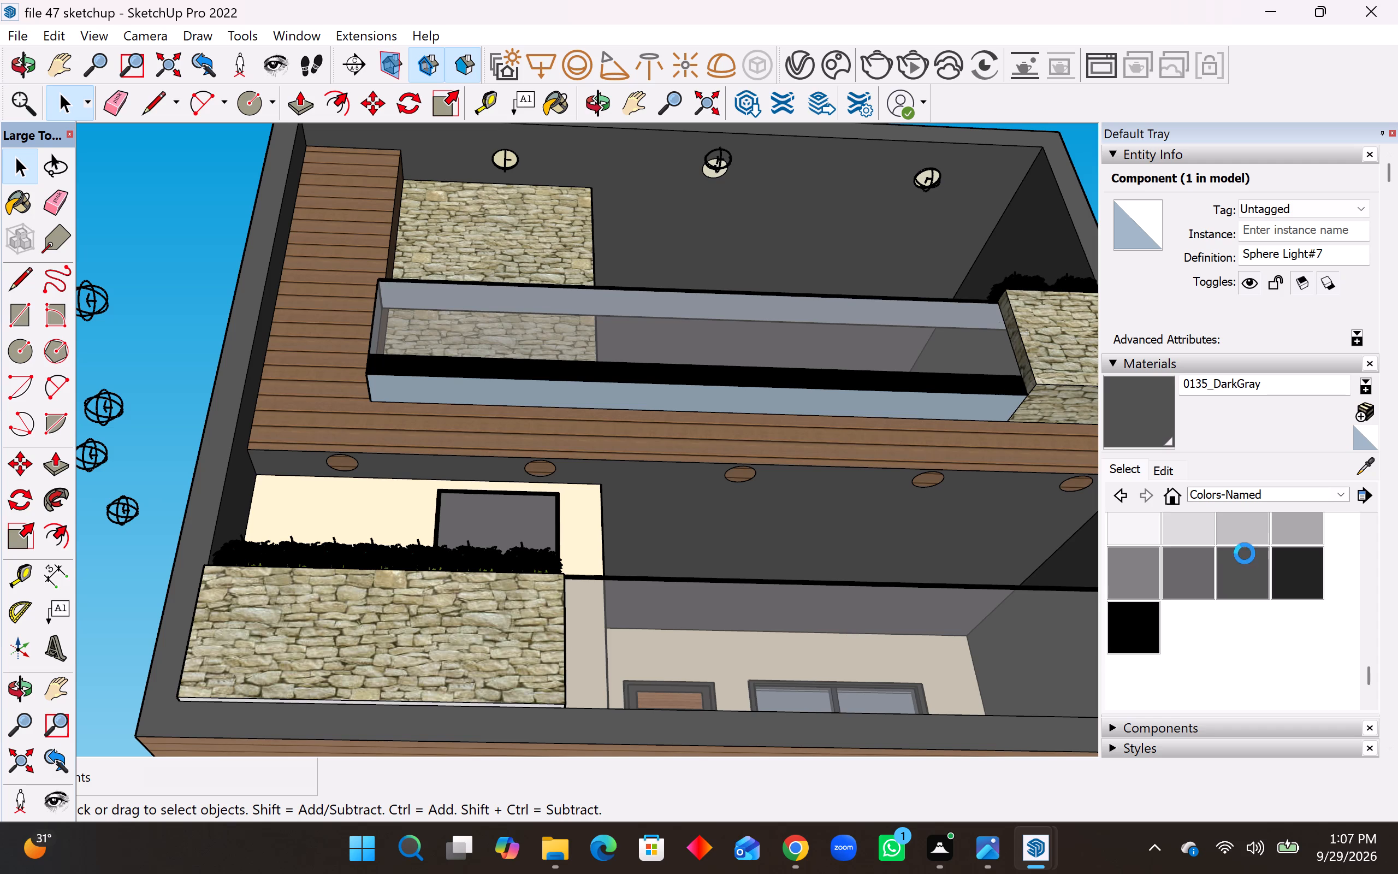
pyautogui.scroll(14, 1245, 553)
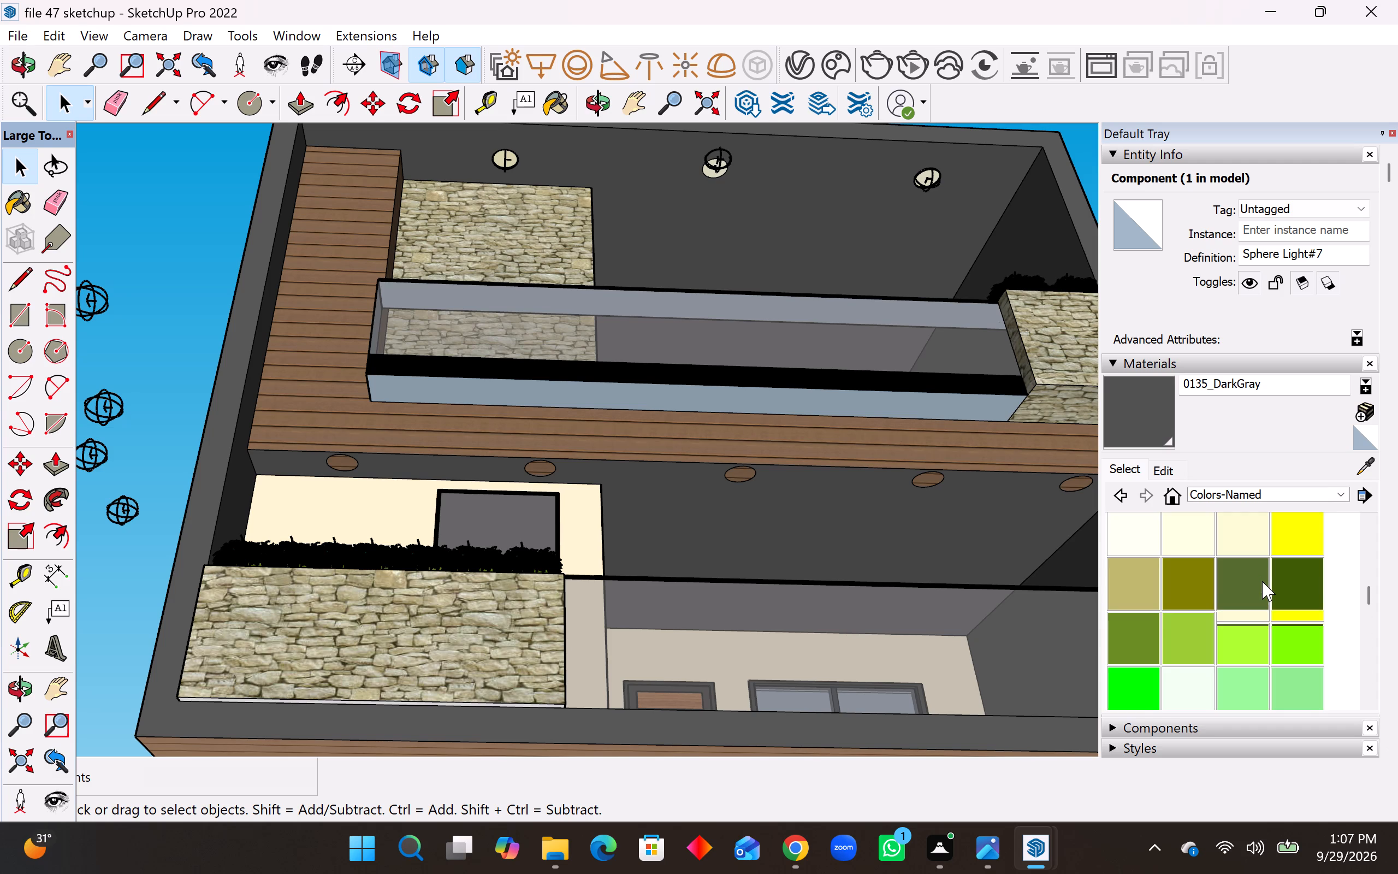
pyautogui.scroll(1, 1262, 581)
pyautogui.click(1181, 662)
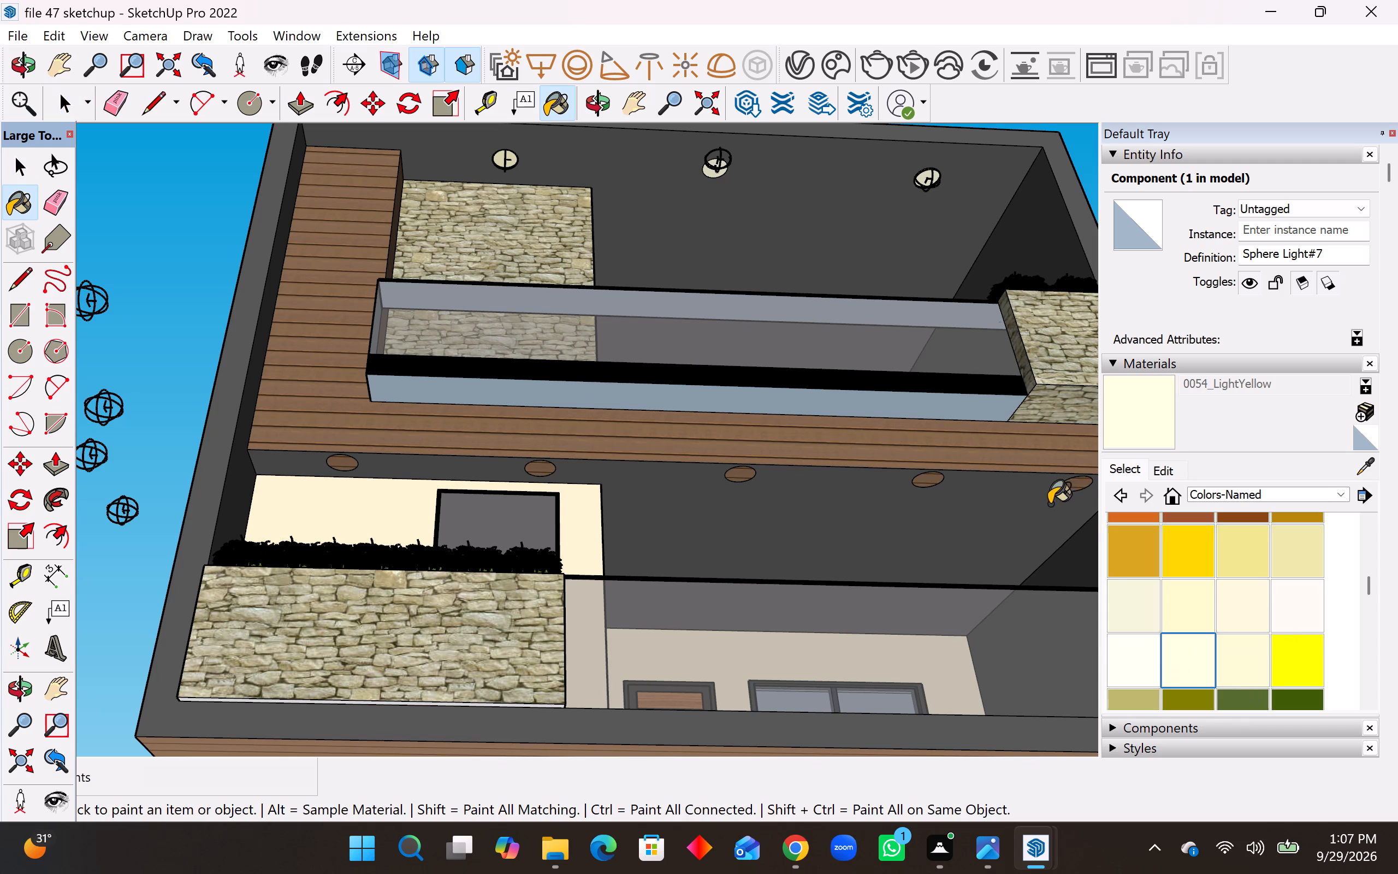
pyautogui.click(1075, 485)
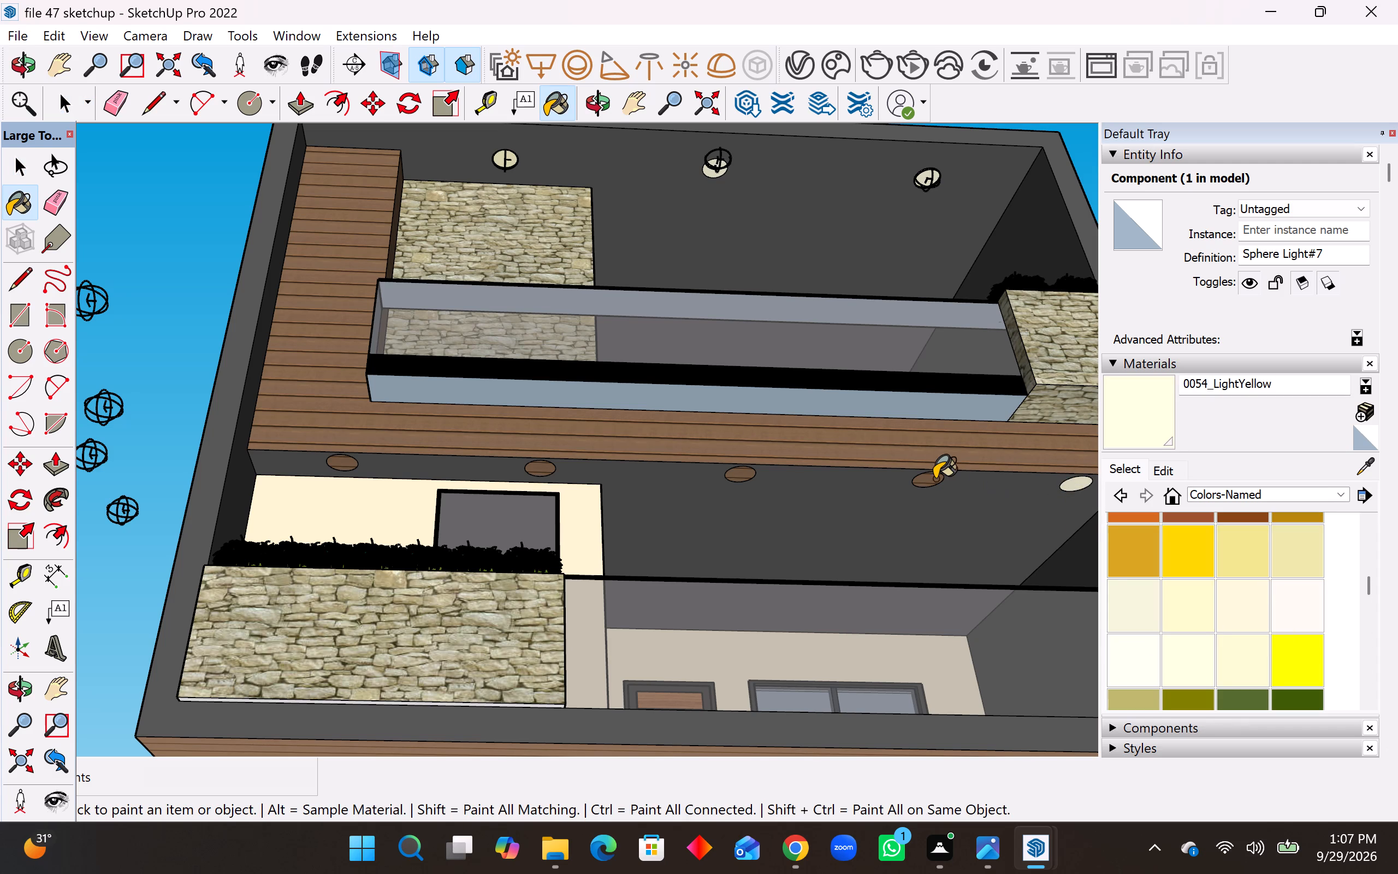
pyautogui.click(926, 475)
pyautogui.click(744, 476)
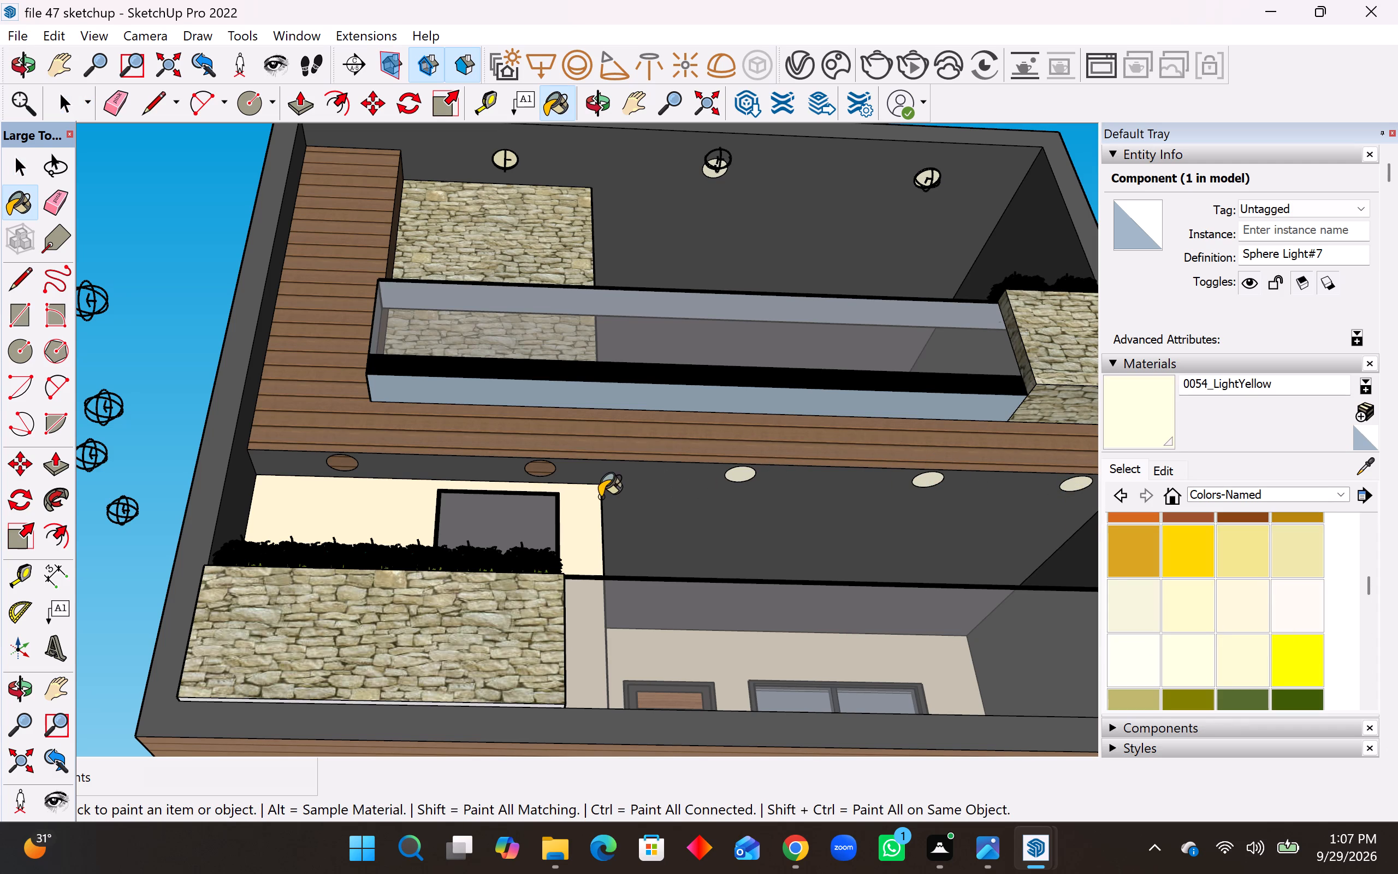
pyautogui.click(537, 466)
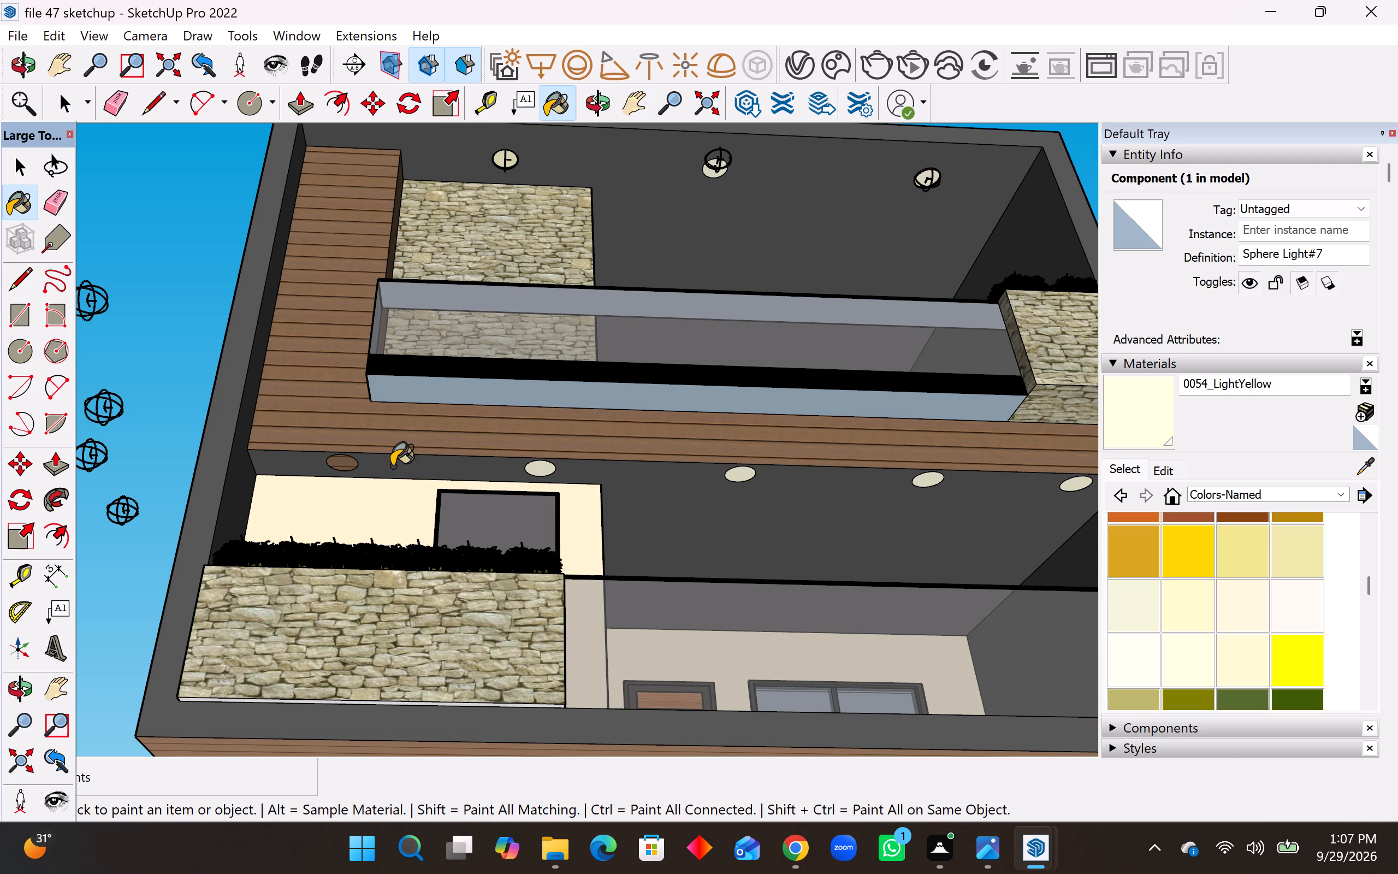
pyautogui.click(346, 466)
pyautogui.press('space')
# Move Sphere Light#7 from beside the house back to the last ceiling disc of the lower balcony, about 57' 1 3/4" away.
pyautogui.scroll(-4, 945, 672)
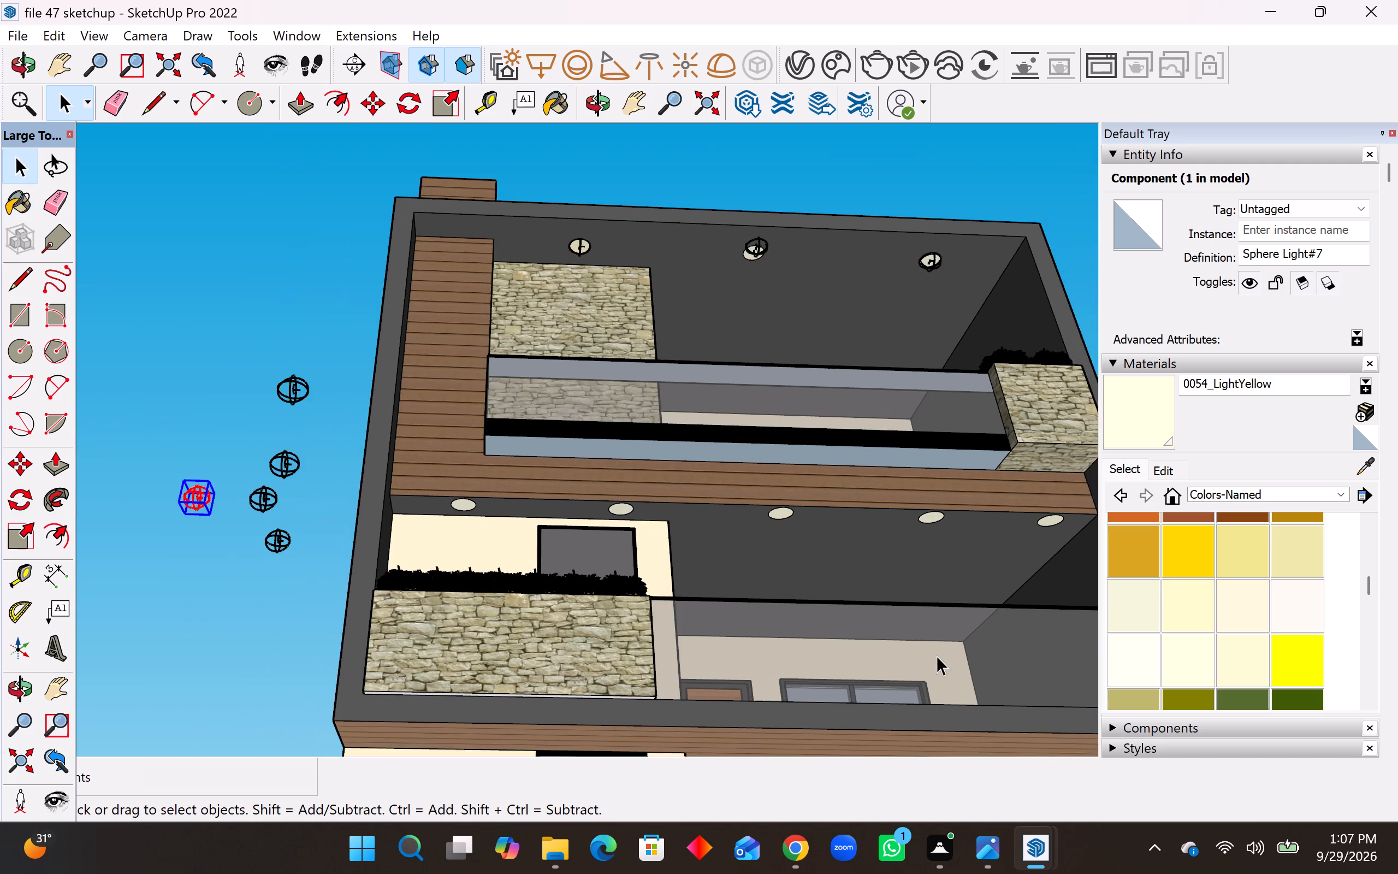
pyautogui.scroll(-3, 728, 623)
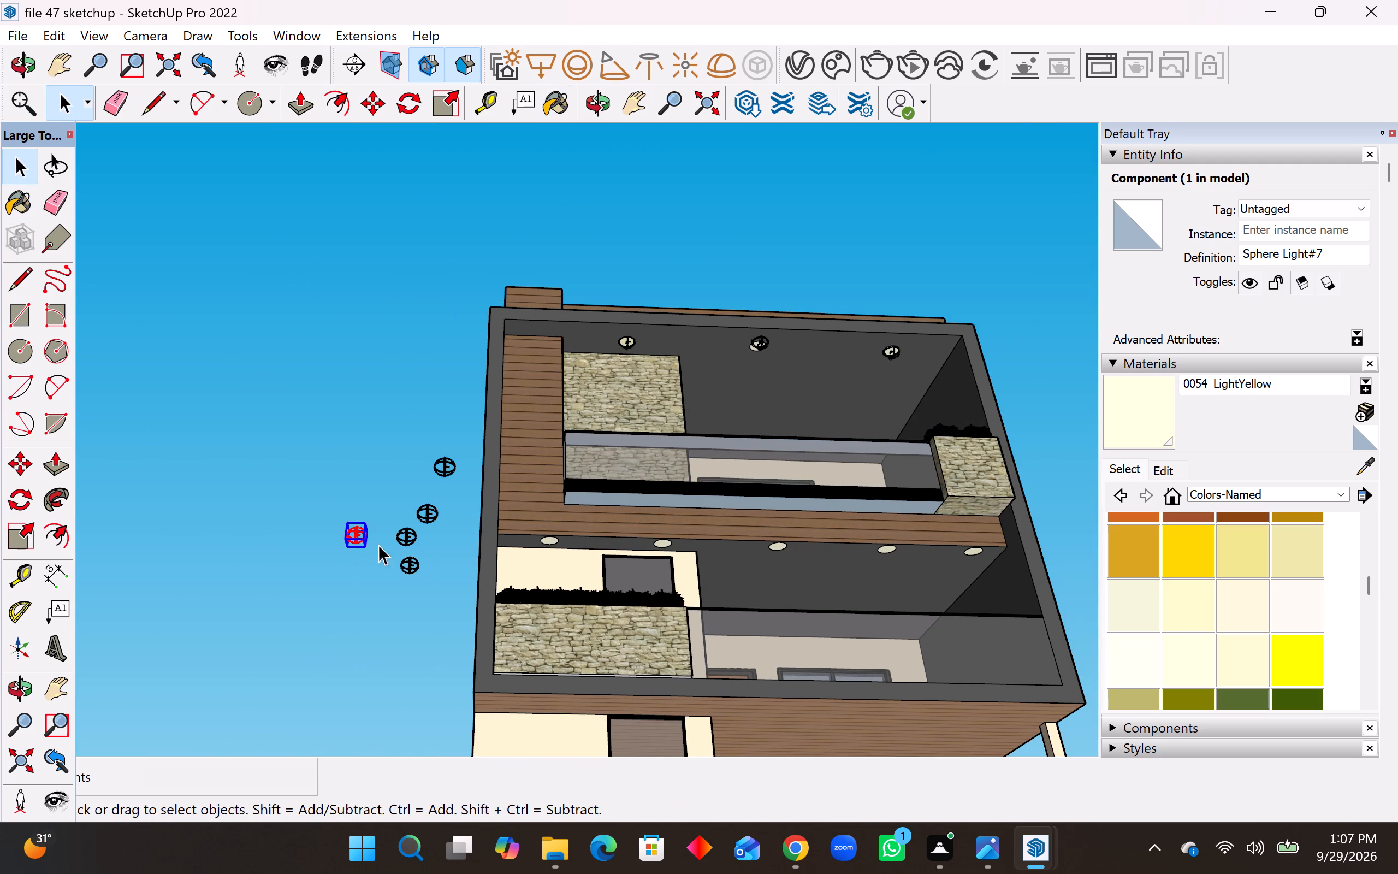
pyautogui.scroll(3, 394, 534)
pyautogui.scroll(-4, 68, 512)
pyautogui.scroll(-4, 216, 511)
pyautogui.scroll(6, 610, 537)
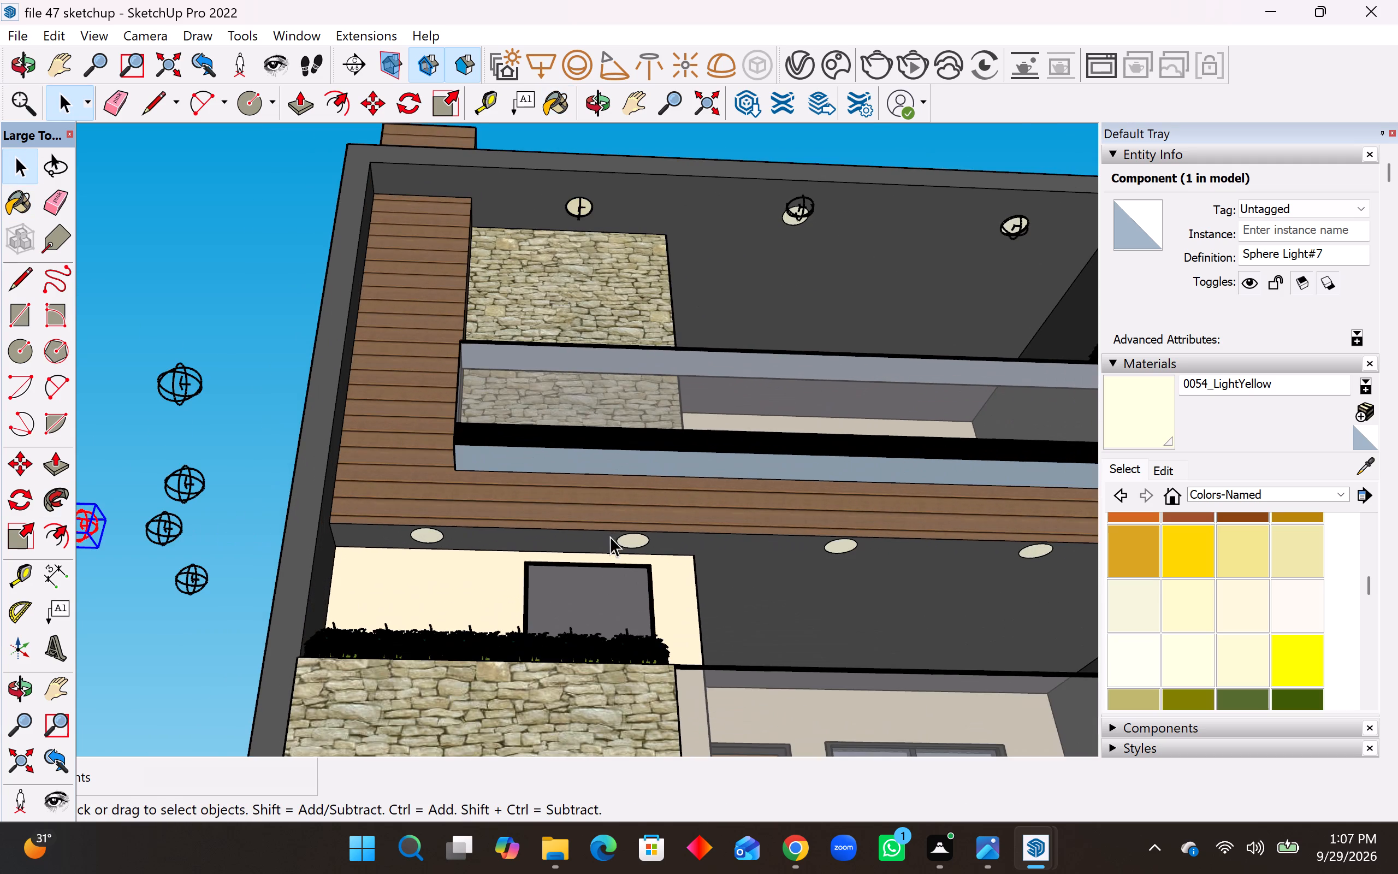
pyautogui.press('m')
pyautogui.scroll(1, 177, 519)
pyautogui.scroll(-4, 483, 491)
pyautogui.scroll(3, 234, 504)
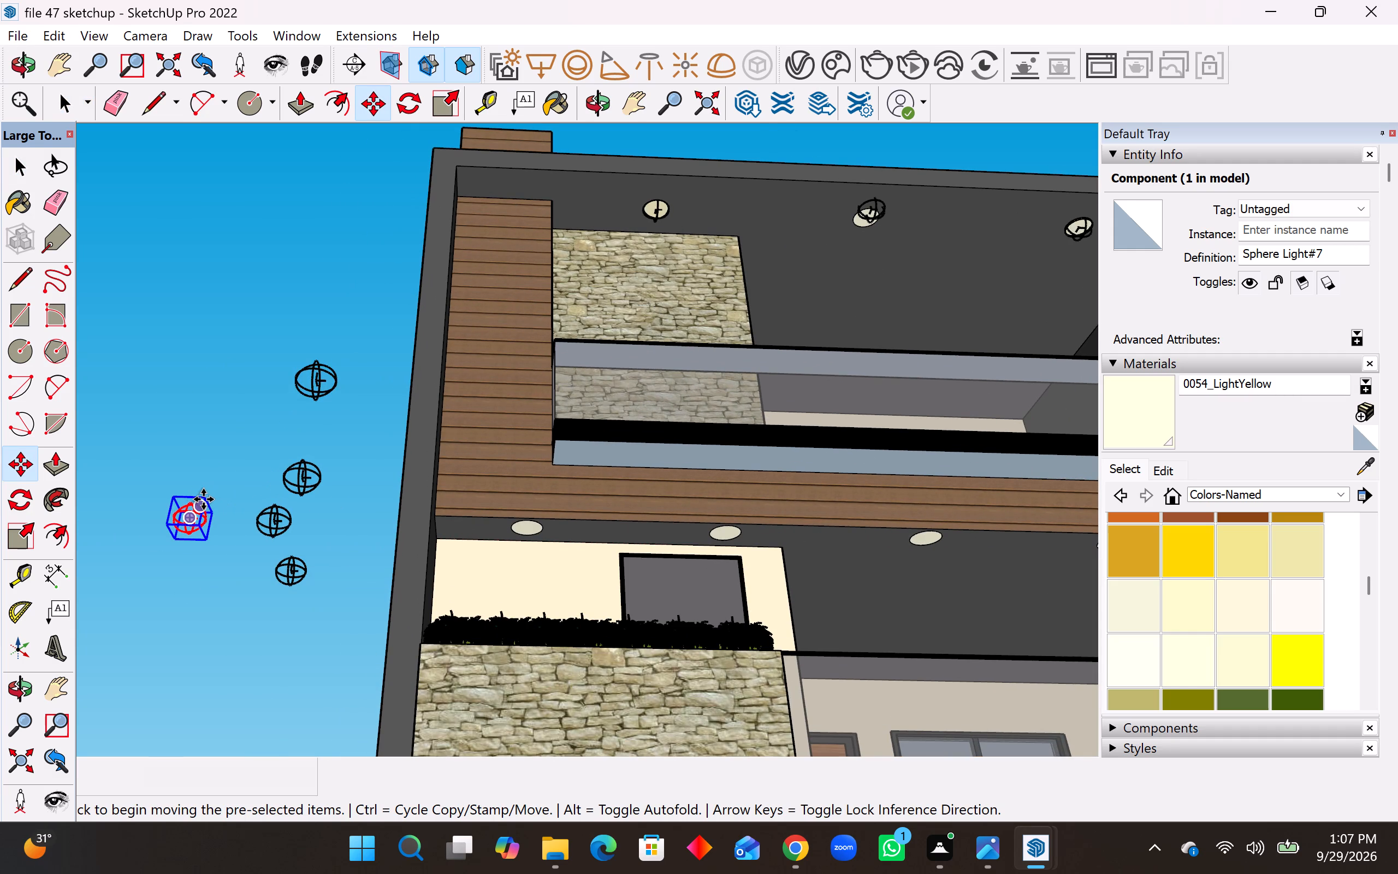
pyautogui.moveTo(203, 499); pyautogui.dragTo(193, 545, button='middle')
pyautogui.scroll(4, 208, 515)
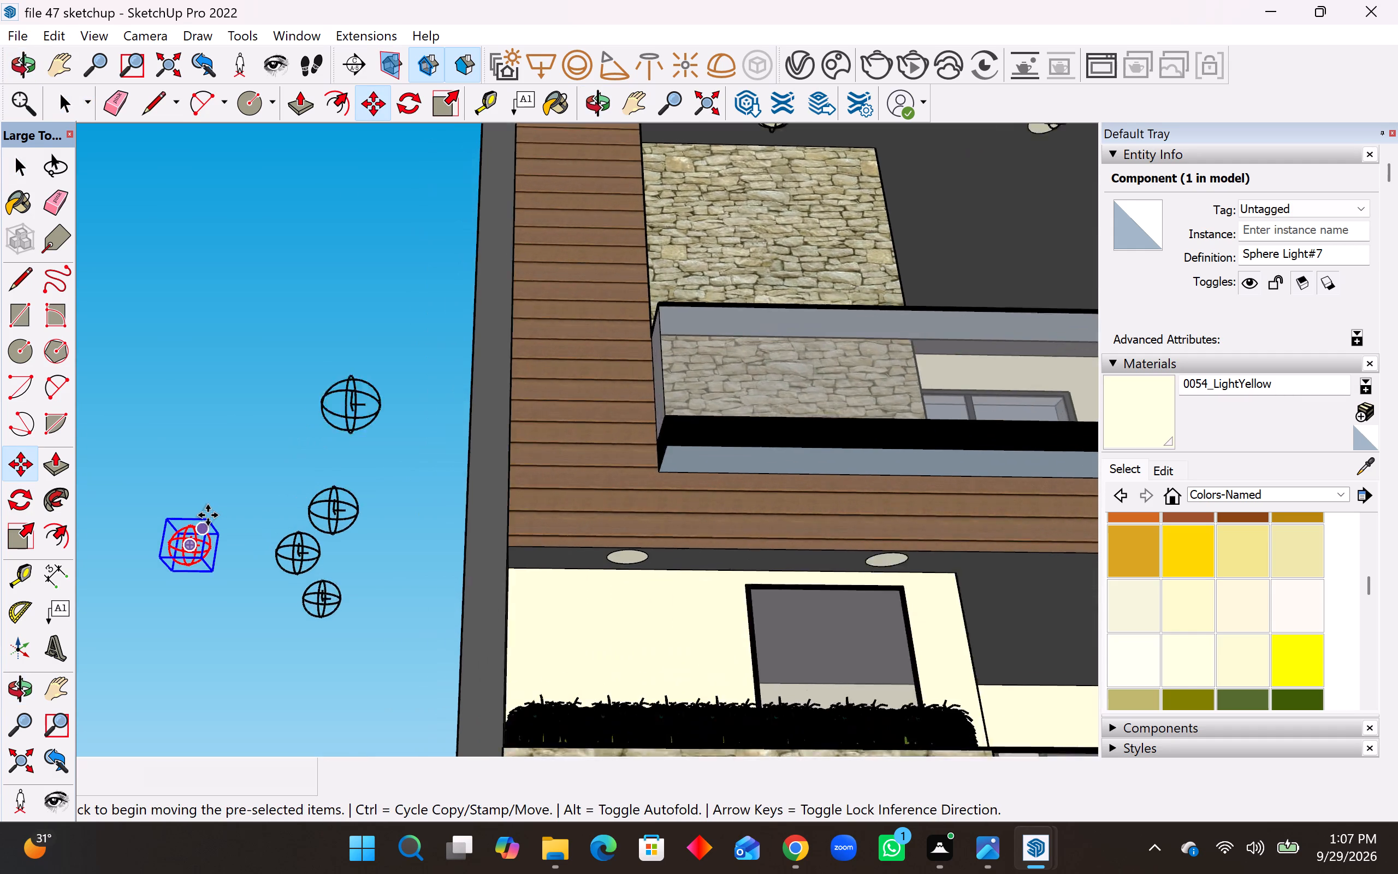
pyautogui.scroll(4, 211, 517)
pyautogui.click(211, 521)
pyautogui.scroll(-7, 171, 530)
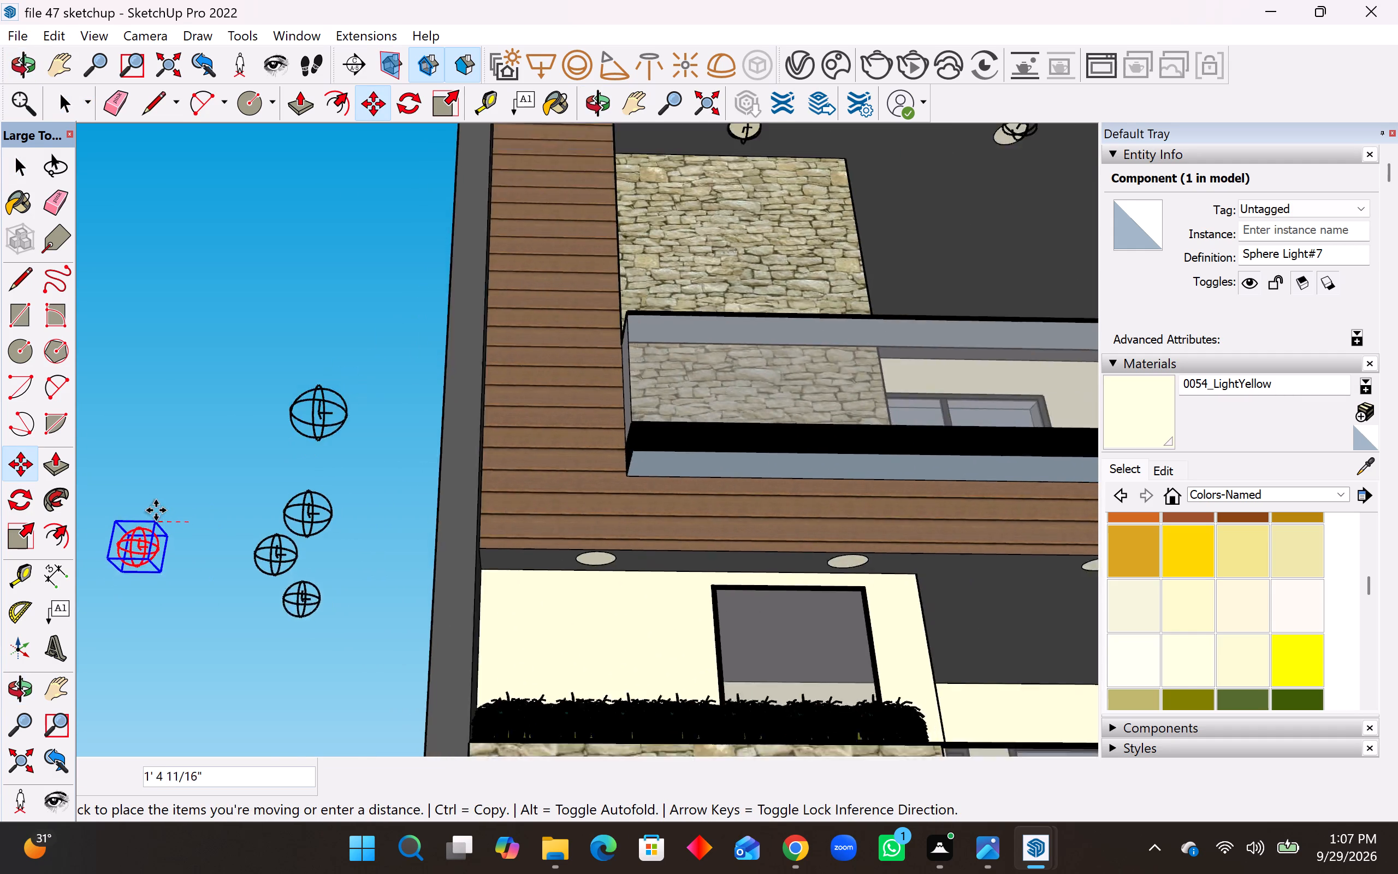
pyautogui.scroll(-11, 156, 510)
pyautogui.scroll(16, 854, 604)
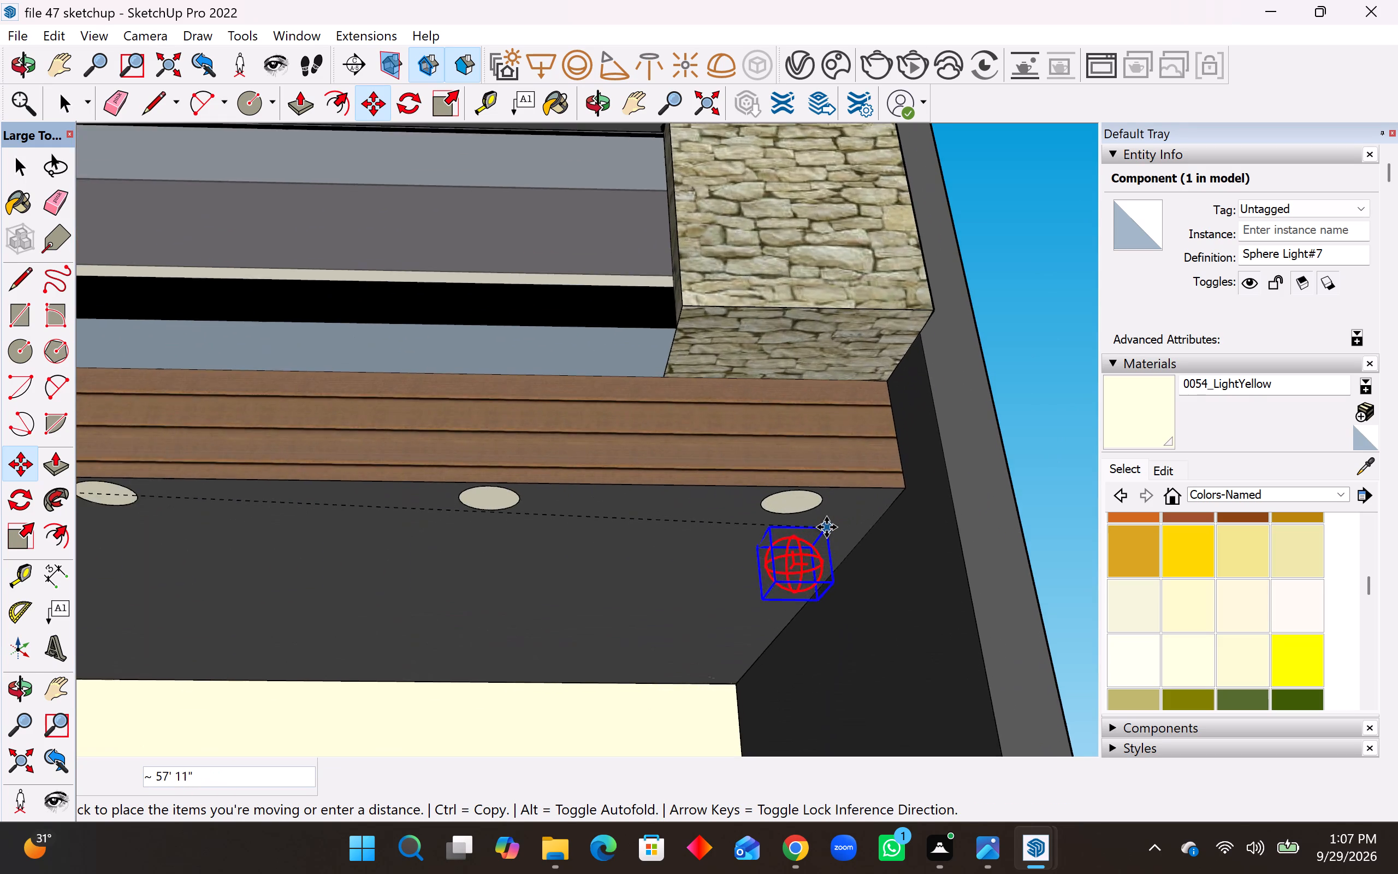
pyautogui.scroll(3, 826, 527)
pyautogui.moveTo(836, 491); pyautogui.dragTo(819, 429, button='middle')
pyautogui.scroll(4, 820, 486)
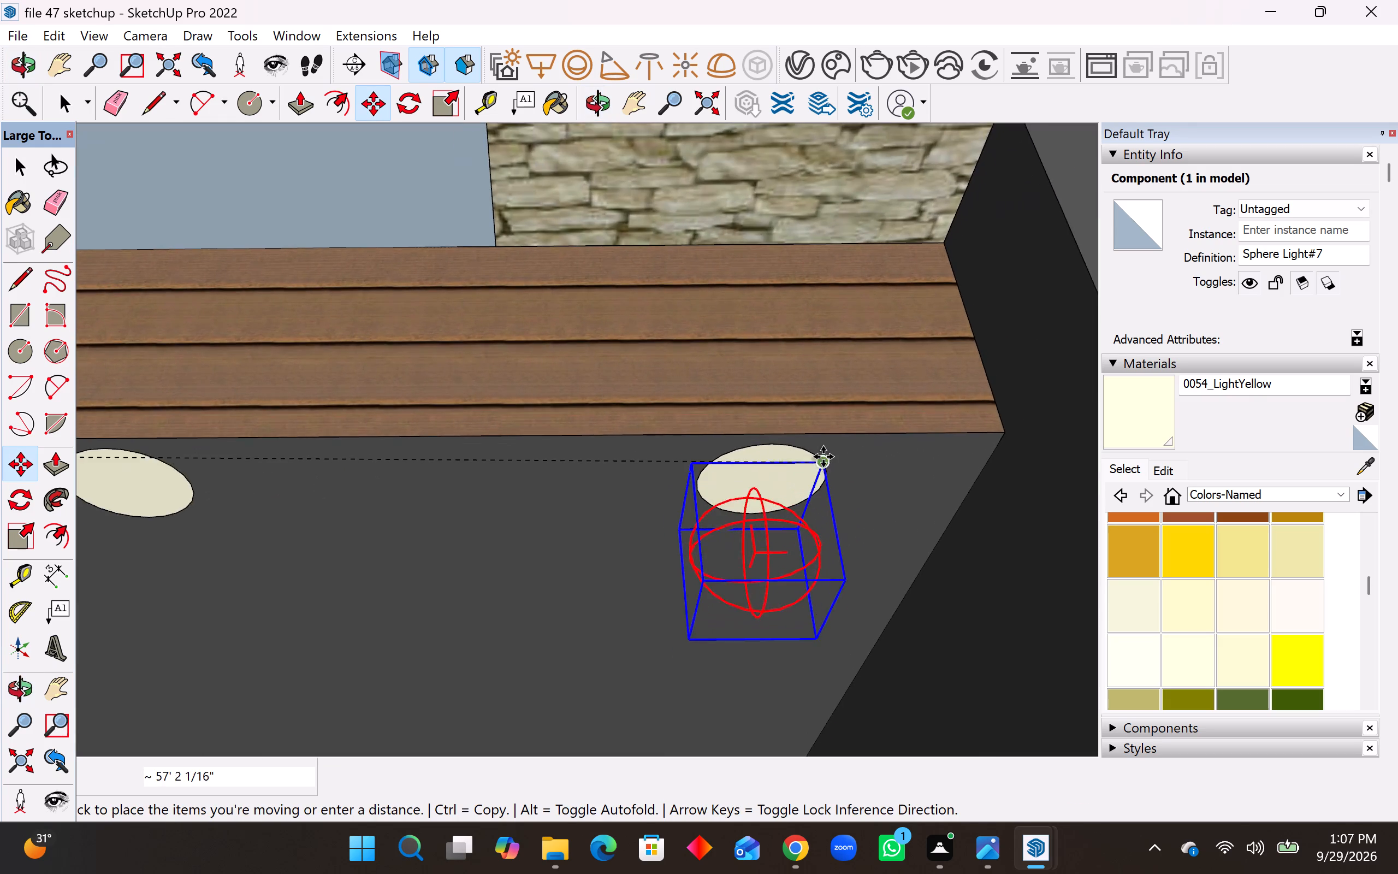
pyautogui.scroll(2, 823, 457)
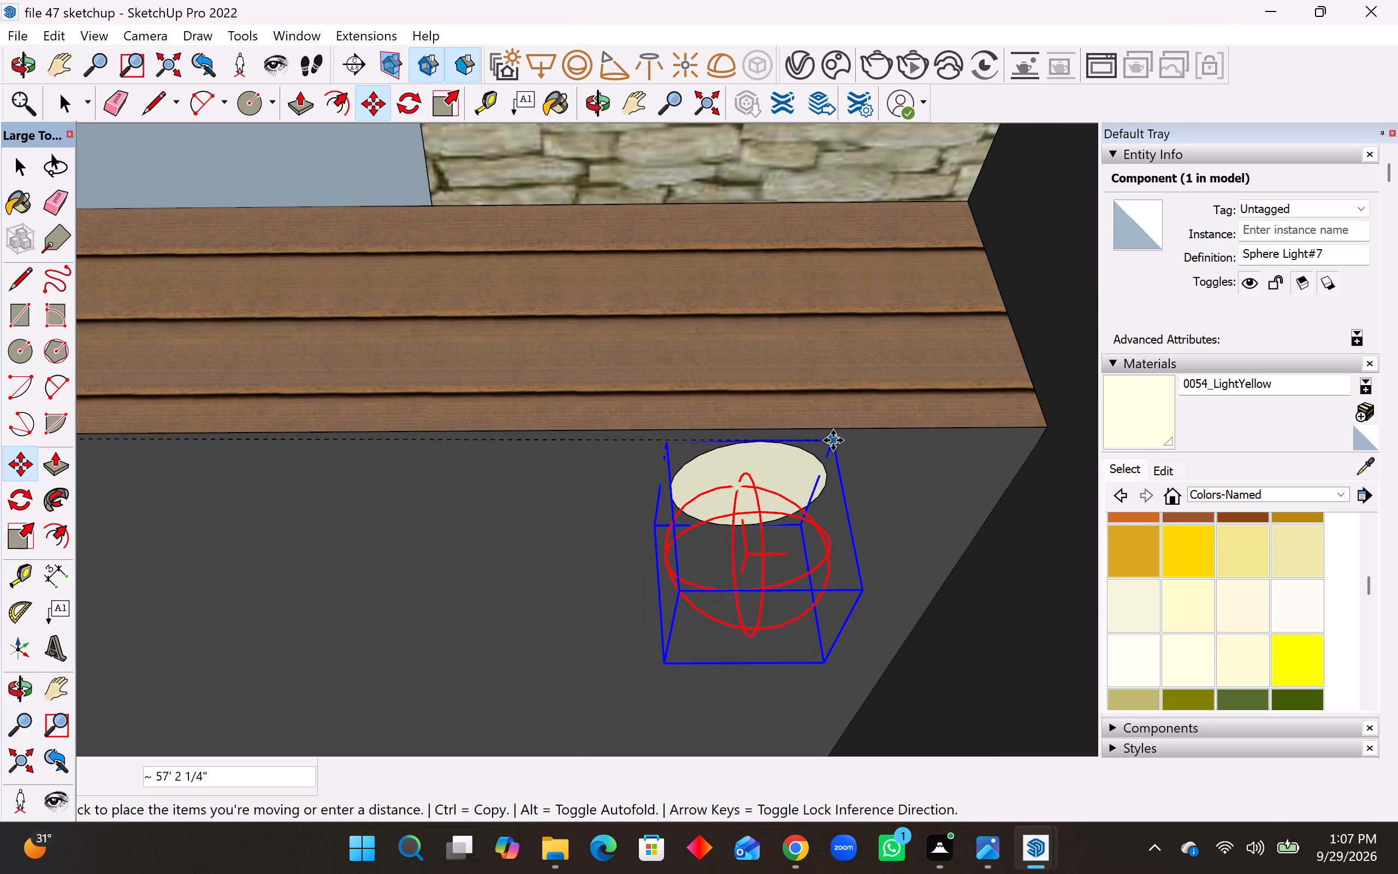
pyautogui.moveTo(833, 438); pyautogui.dragTo(825, 401, button='middle')
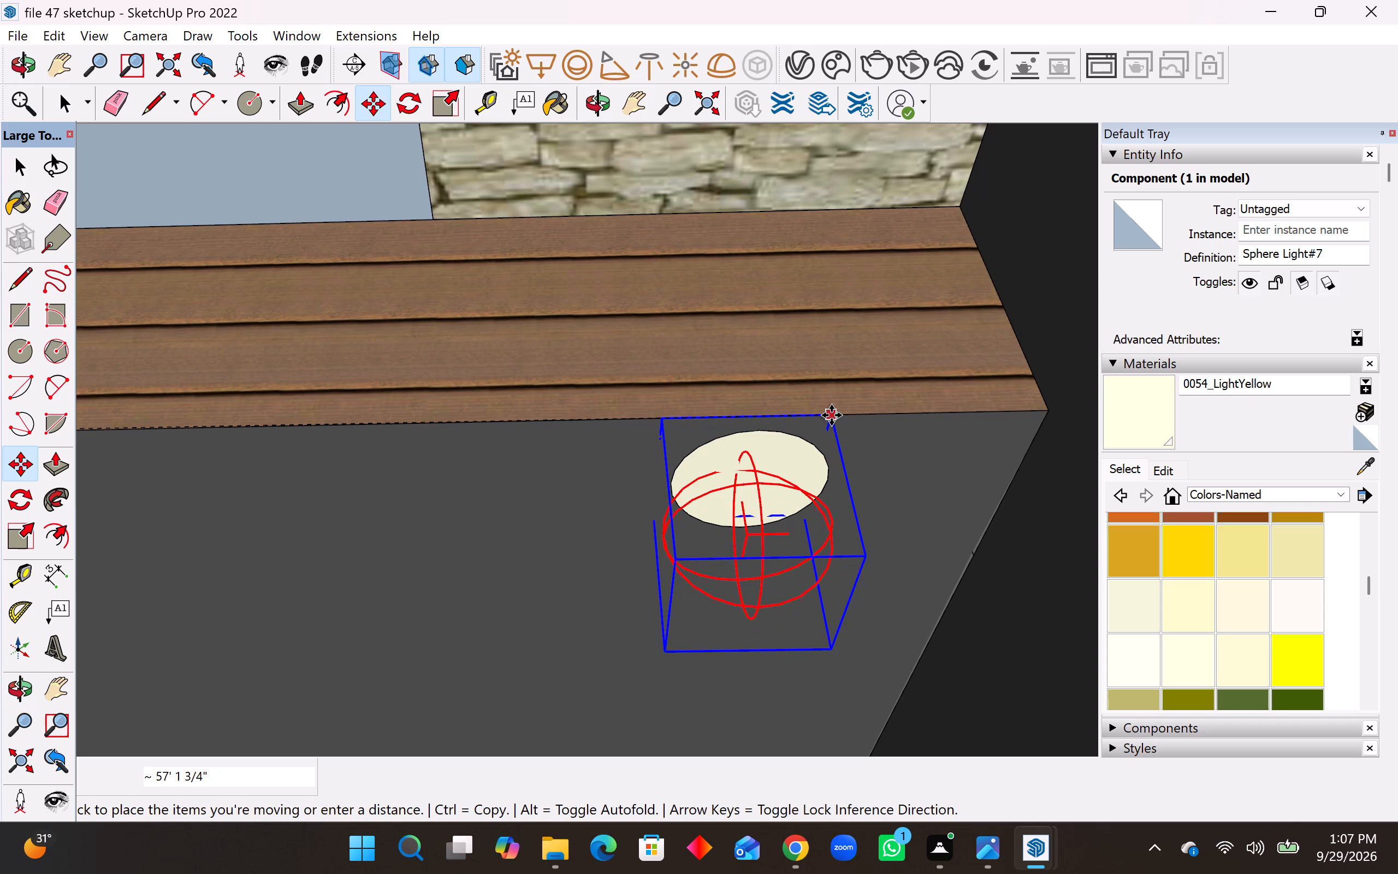
pyautogui.click(831, 415)
# Adjust Sphere Light#7 against the last ceiling disc with two short moves of about 1' 1/4" and 1' 3/8".
pyautogui.moveTo(863, 466); pyautogui.dragTo(872, 560, button='middle')
pyautogui.middleClick(872, 563)
pyautogui.moveTo(729, 472); pyautogui.dragTo(747, 507, button='middle')
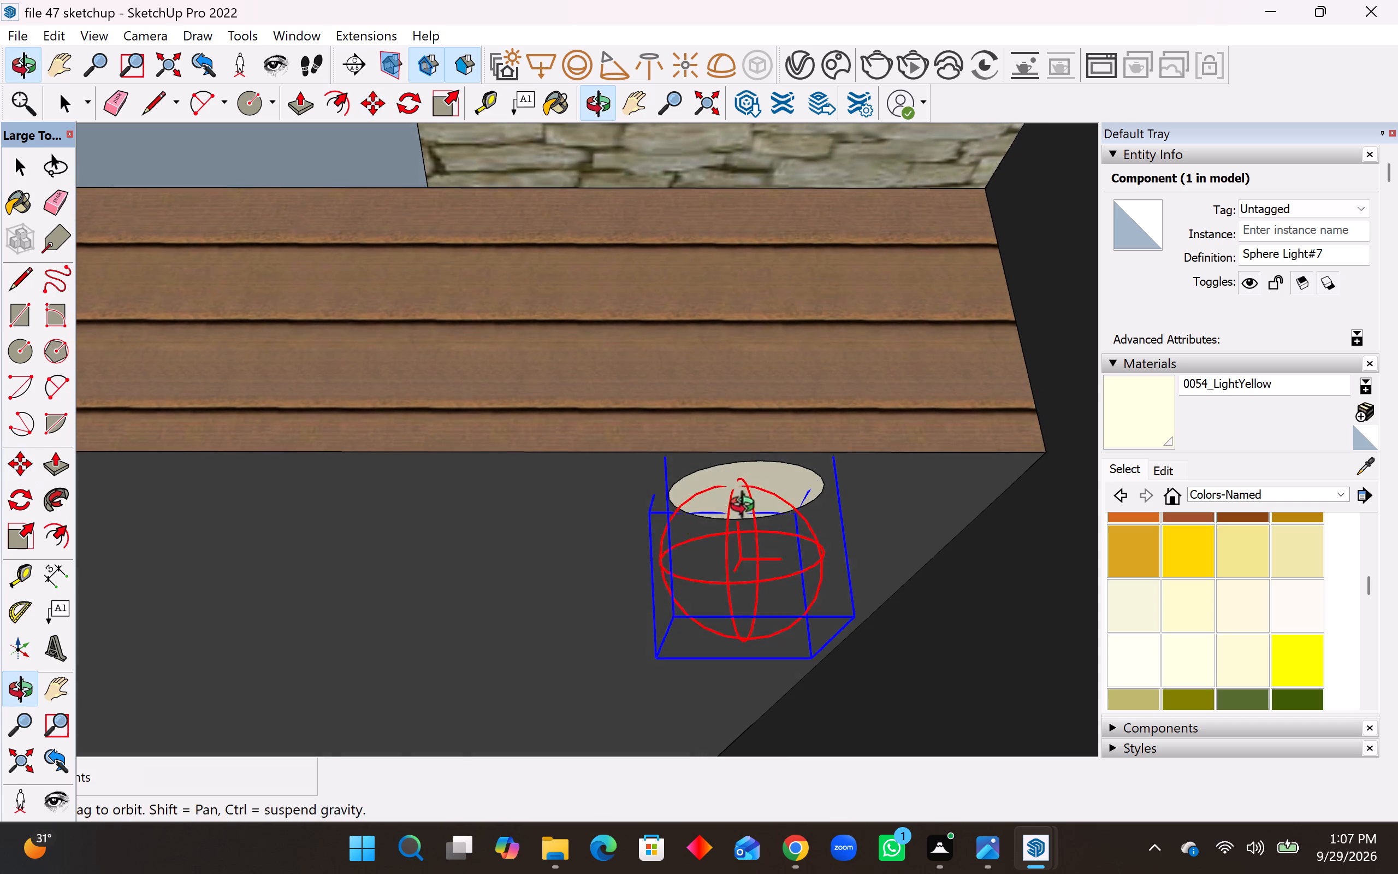
pyautogui.moveTo(747, 507); pyautogui.dragTo(749, 509, button='middle')
pyautogui.click(745, 501)
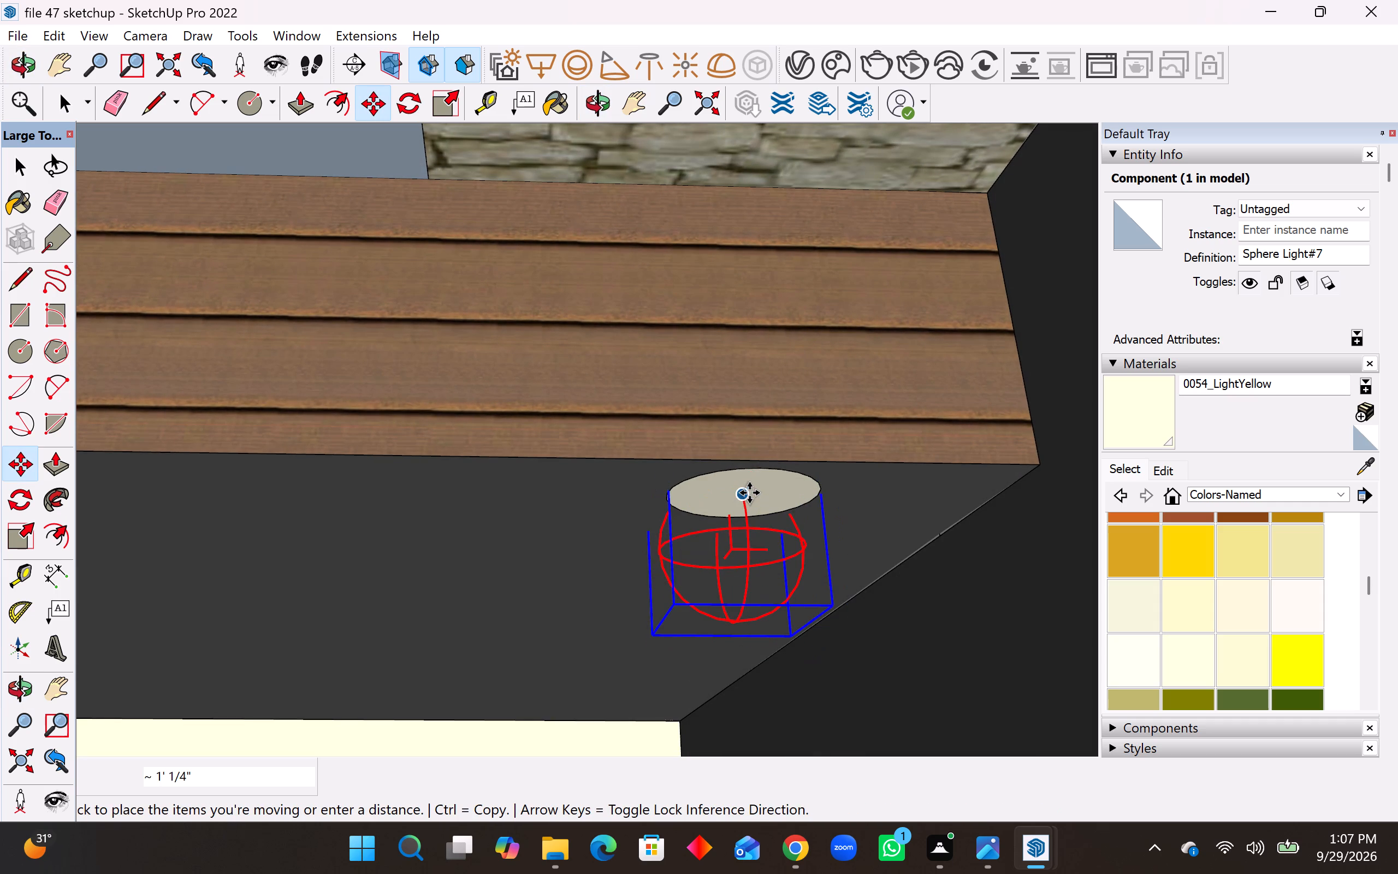
pyautogui.click(749, 493)
pyautogui.moveTo(779, 546); pyautogui.dragTo(841, 445, button='middle')
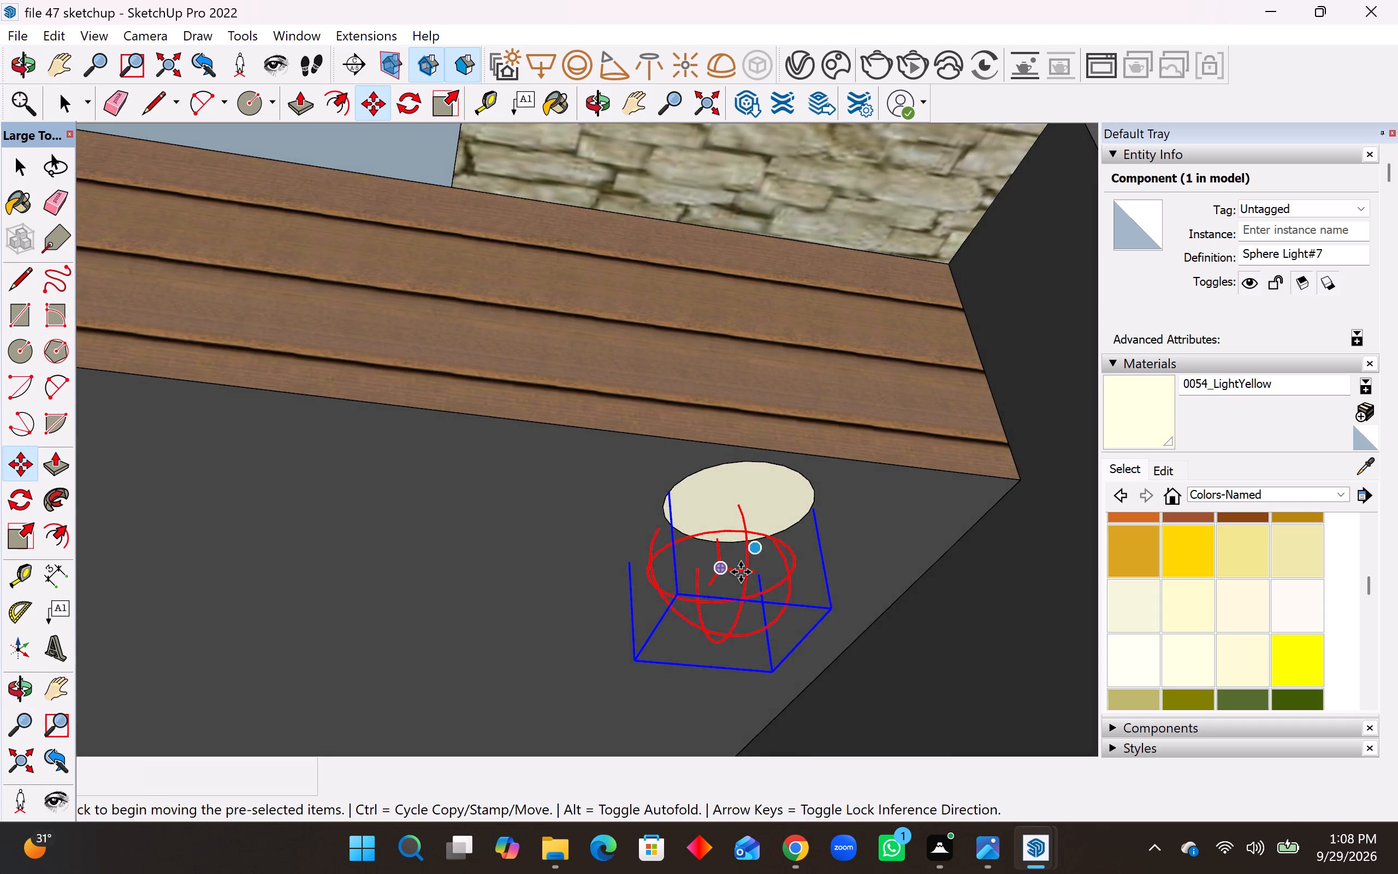
pyautogui.moveTo(741, 570); pyautogui.dragTo(750, 539, button='middle')
pyautogui.moveTo(704, 449); pyautogui.dragTo(699, 450, button='middle')
pyautogui.moveTo(735, 500); pyautogui.dragTo(582, 457, button='middle')
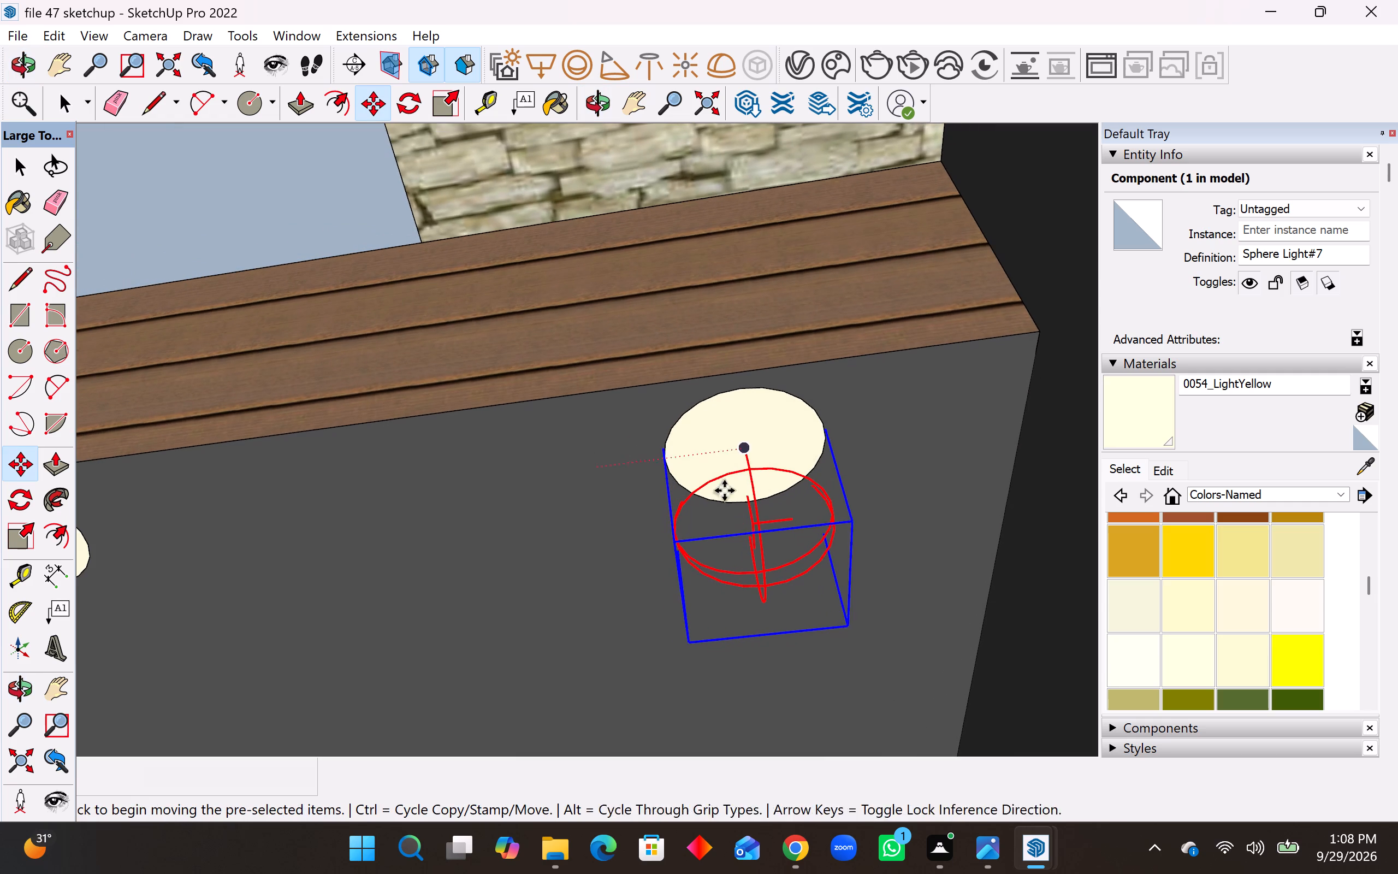
pyautogui.click(660, 453)
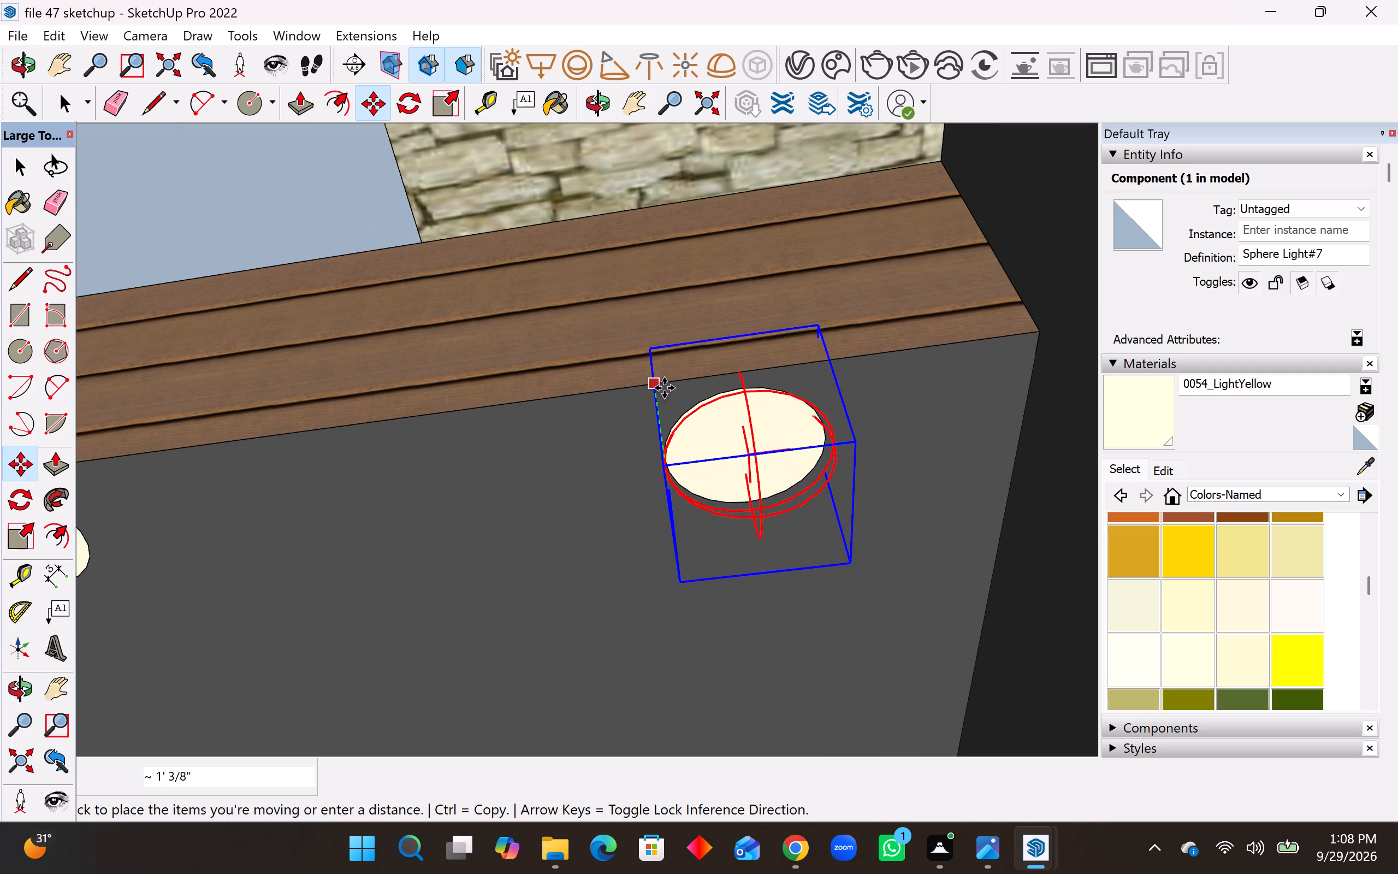
pyautogui.click(664, 388)
# Move Sphere Light#7 5' away from the last ceiling disc, into the open space beyond the balcony's side wall.
pyautogui.scroll(-9, 902, 476)
pyautogui.moveTo(873, 473); pyautogui.dragTo(875, 491, button='middle')
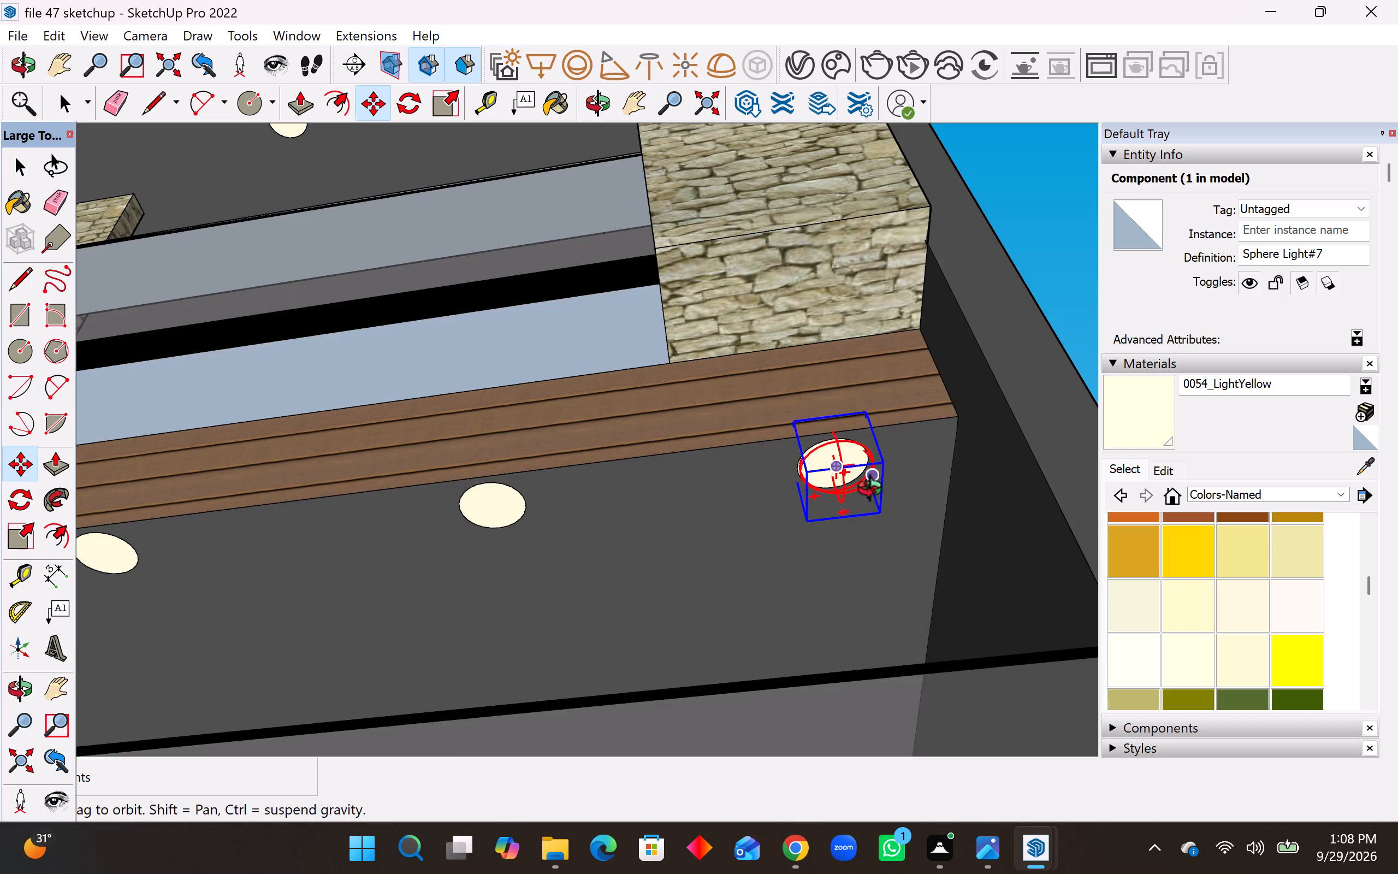
pyautogui.moveTo(875, 491); pyautogui.dragTo(873, 610, button='middle')
pyautogui.moveTo(808, 572); pyautogui.dragTo(1101, 554, button='middle')
pyautogui.moveTo(813, 607); pyautogui.dragTo(1017, 604, button='middle')
pyautogui.scroll(8, 739, 668)
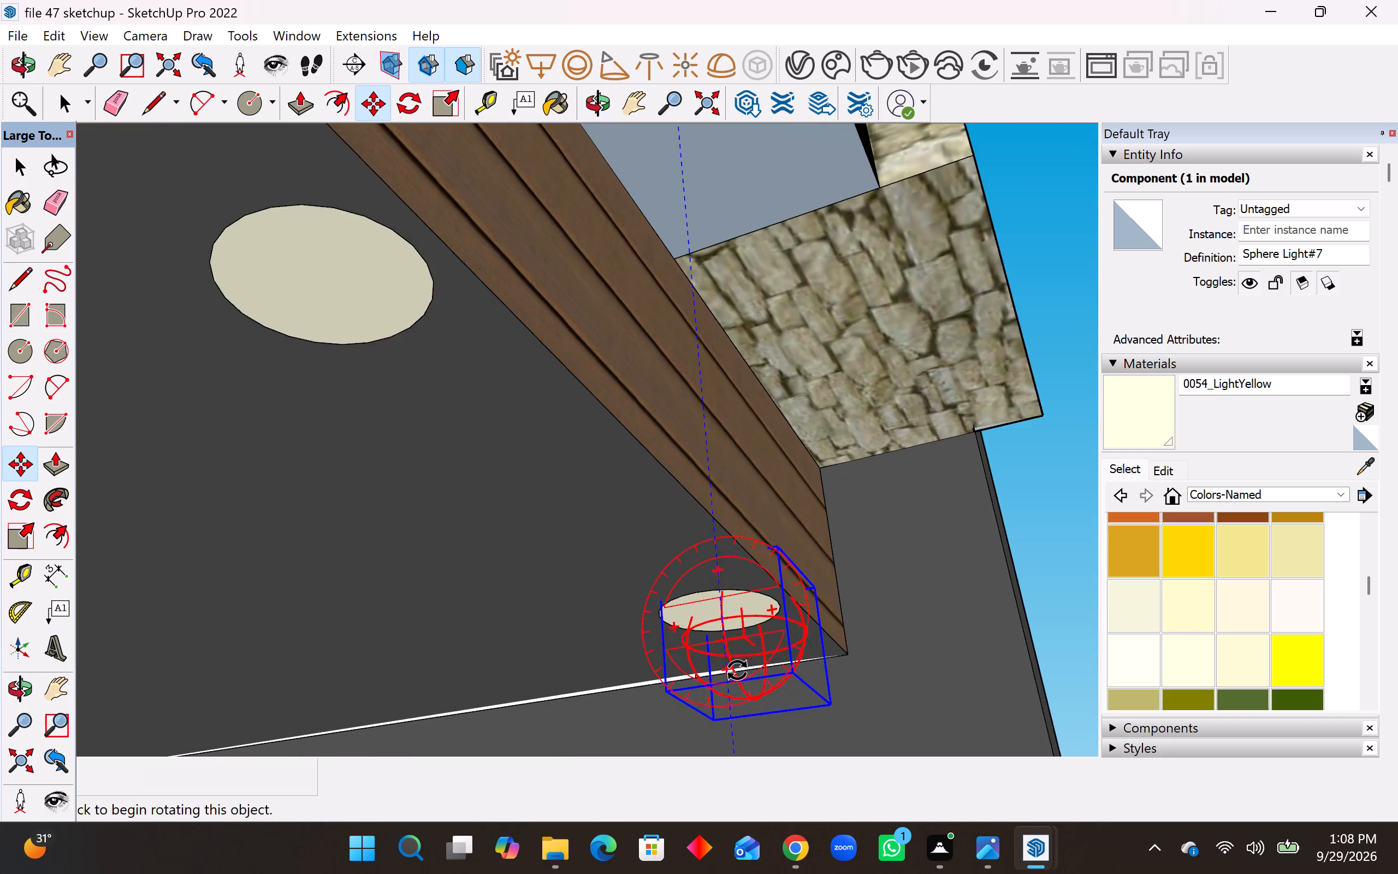
pyautogui.scroll(3, 738, 688)
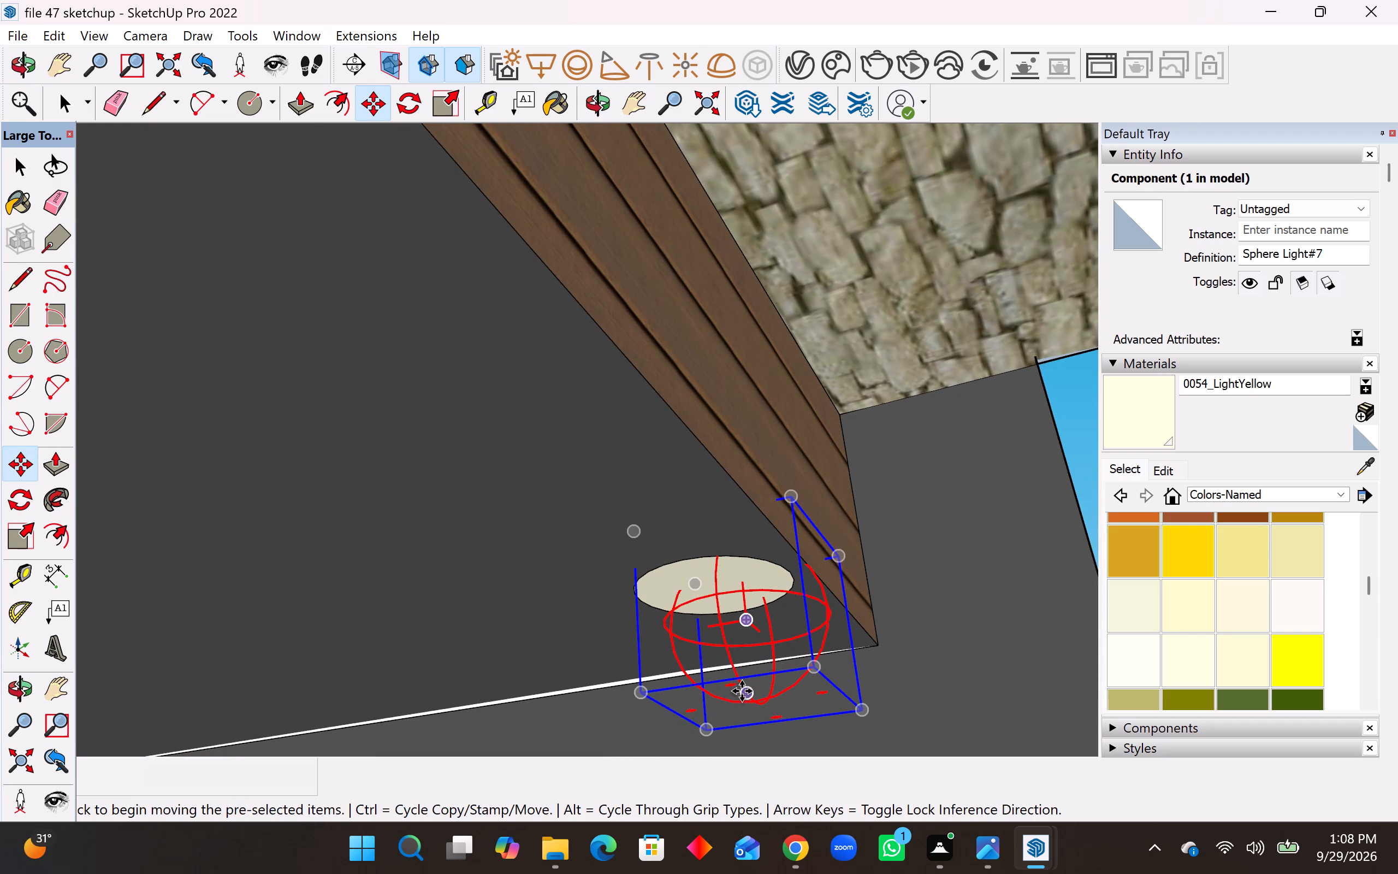
pyautogui.click(742, 691)
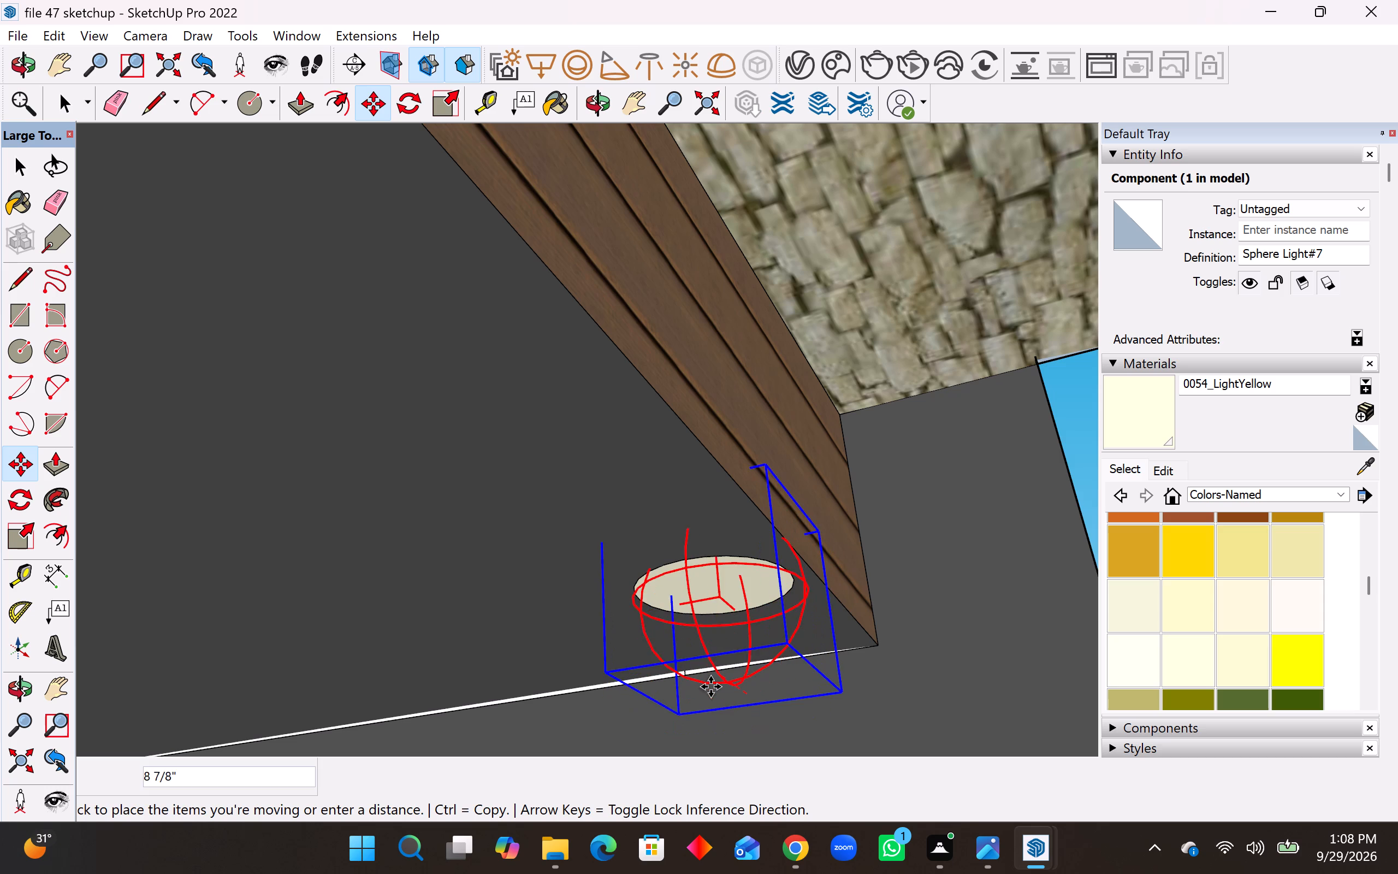
pyautogui.scroll(7, 709, 686)
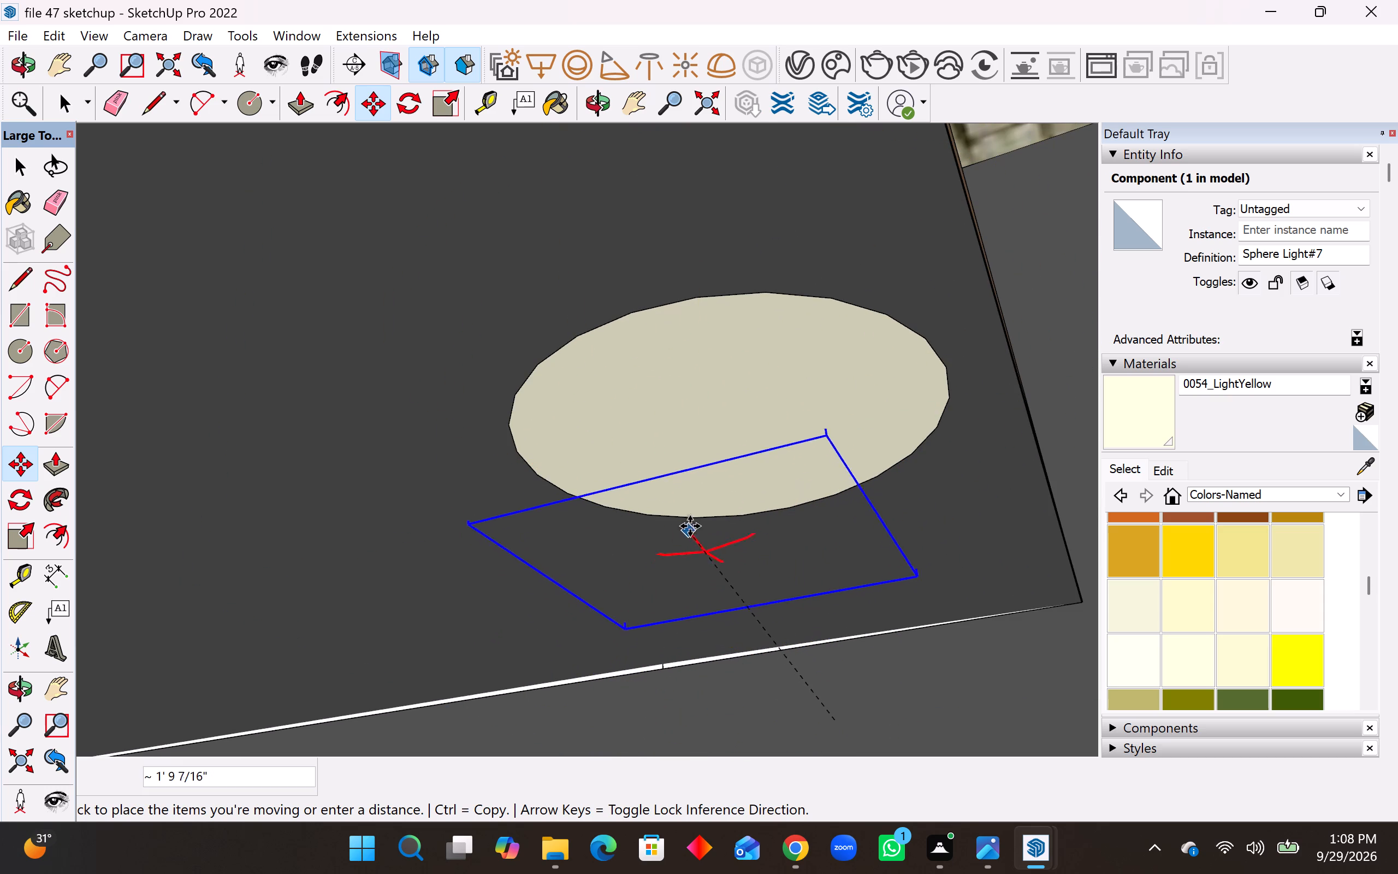
pyautogui.scroll(-7, 708, 583)
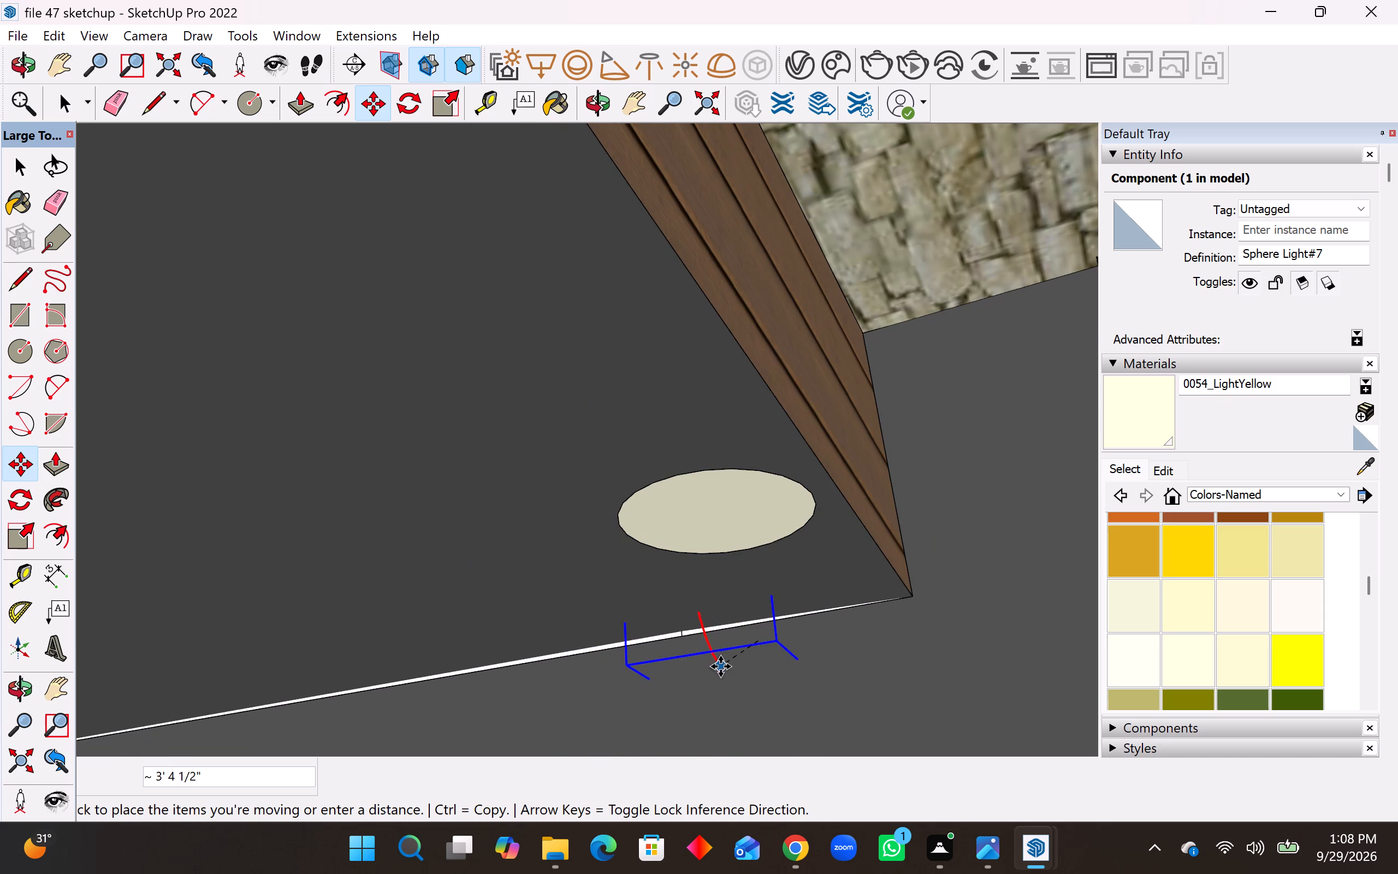
pyautogui.scroll(-5, 648, 736)
pyautogui.scroll(-4, 674, 673)
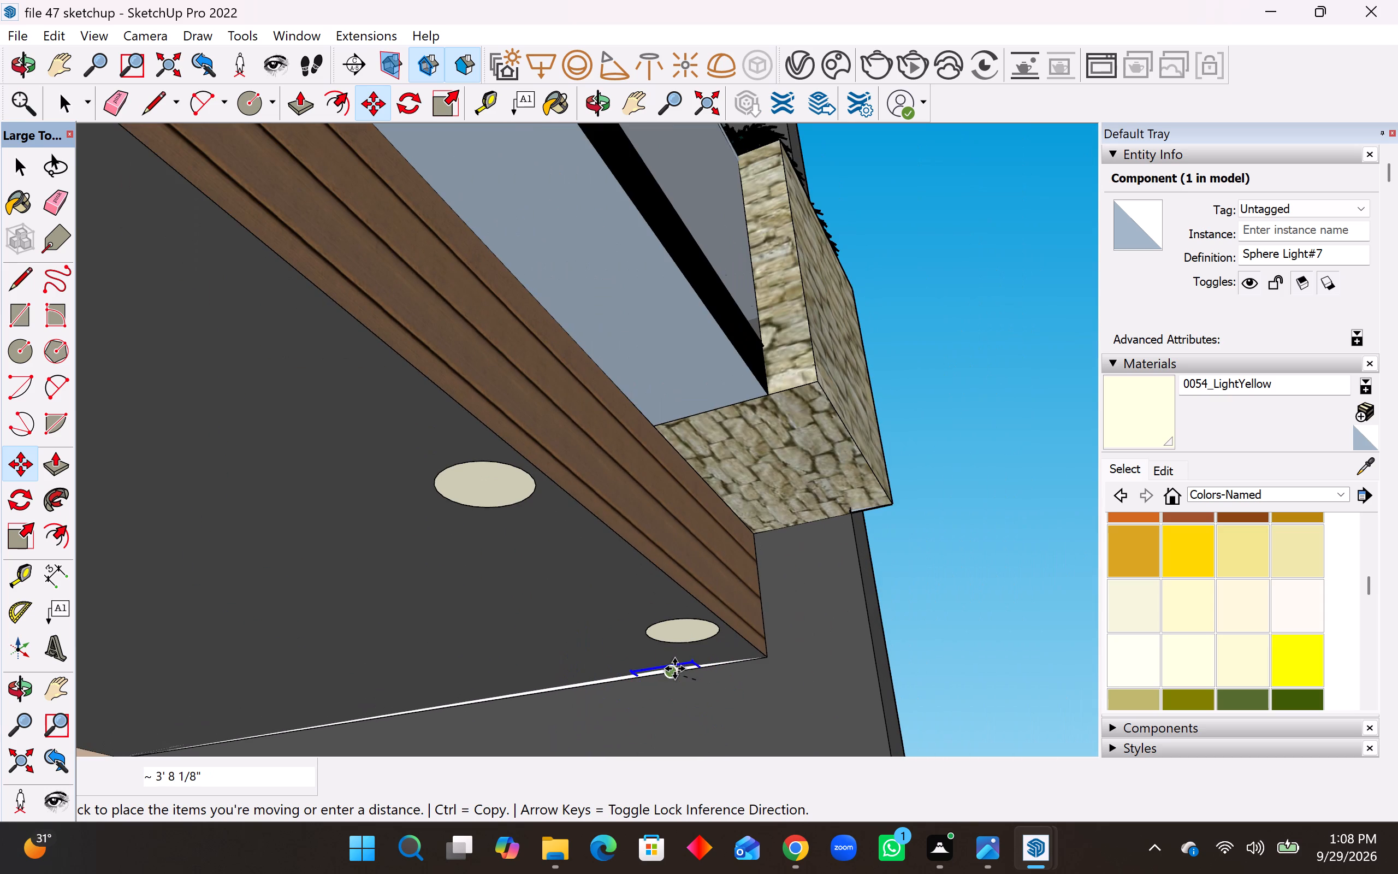
pyautogui.click(938, 639)
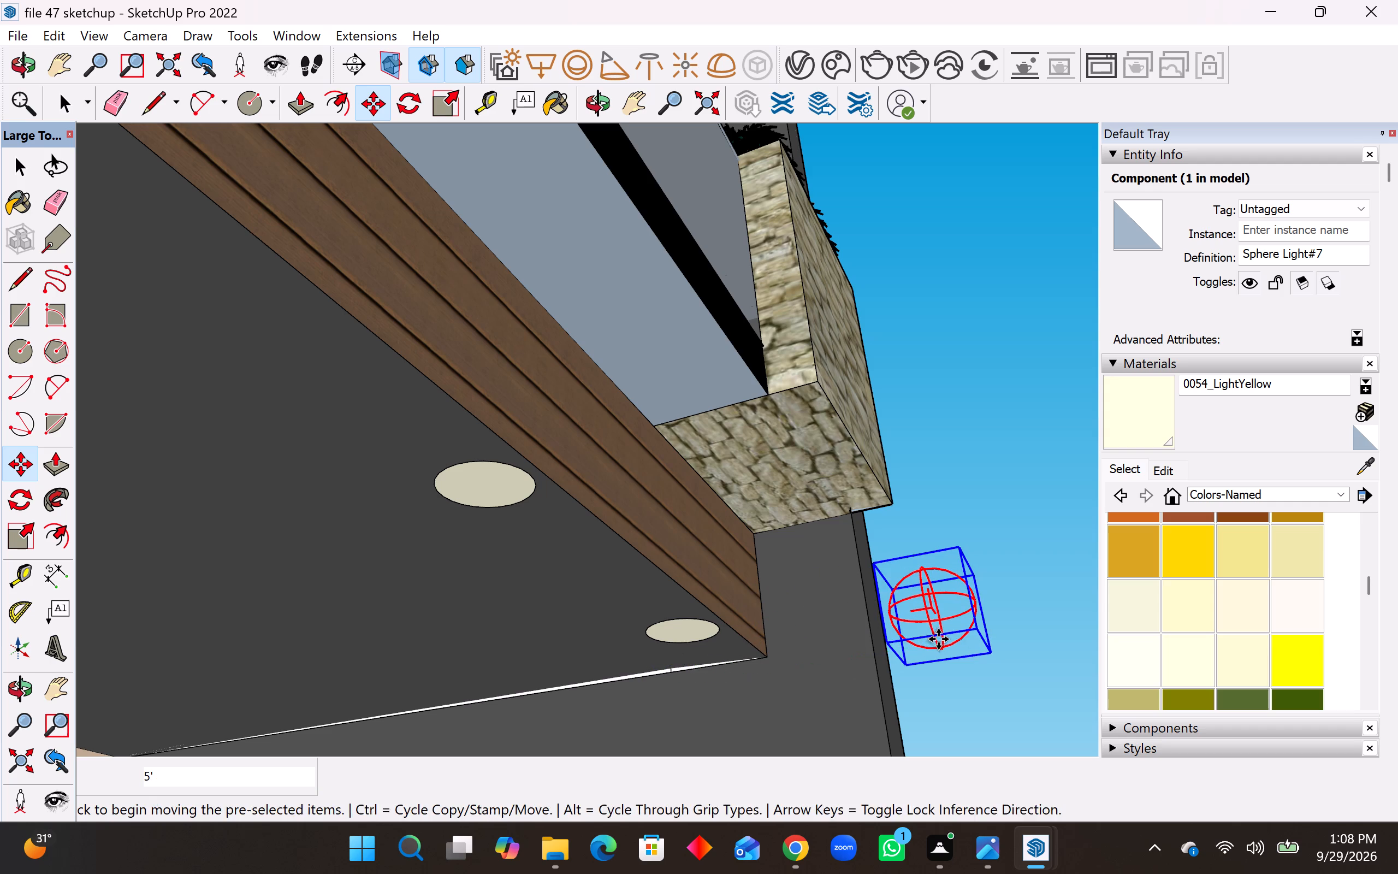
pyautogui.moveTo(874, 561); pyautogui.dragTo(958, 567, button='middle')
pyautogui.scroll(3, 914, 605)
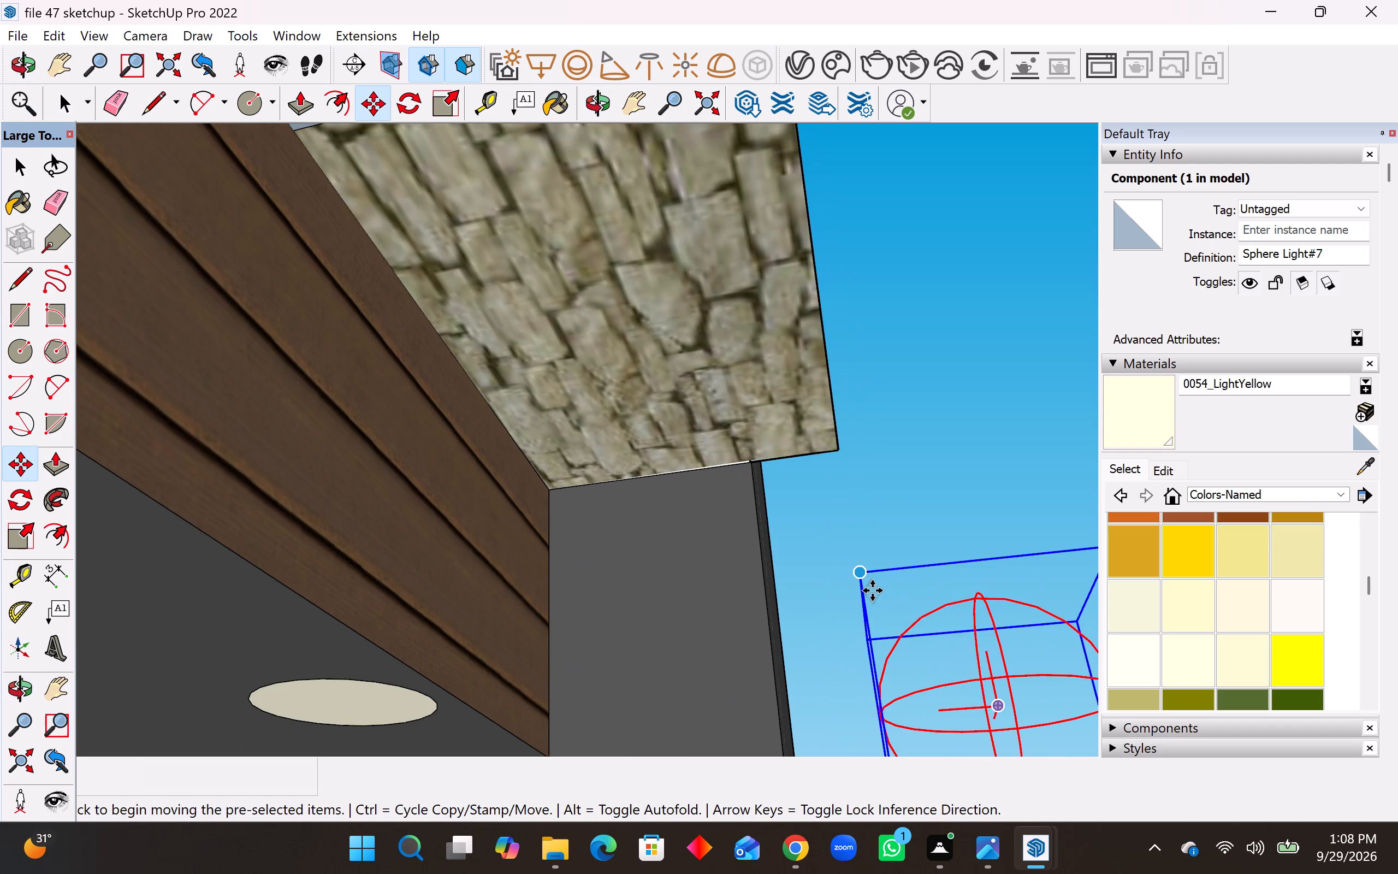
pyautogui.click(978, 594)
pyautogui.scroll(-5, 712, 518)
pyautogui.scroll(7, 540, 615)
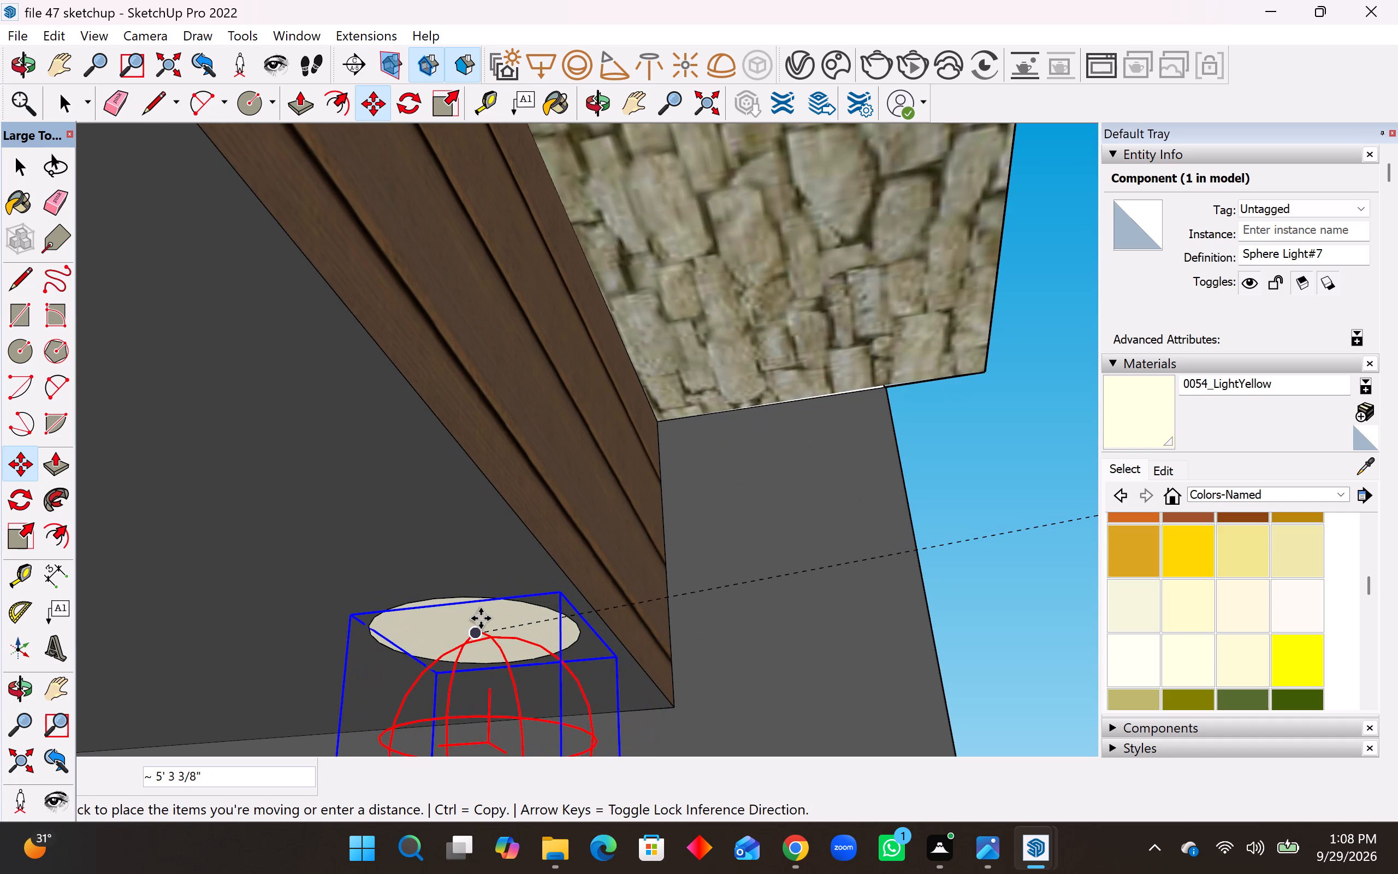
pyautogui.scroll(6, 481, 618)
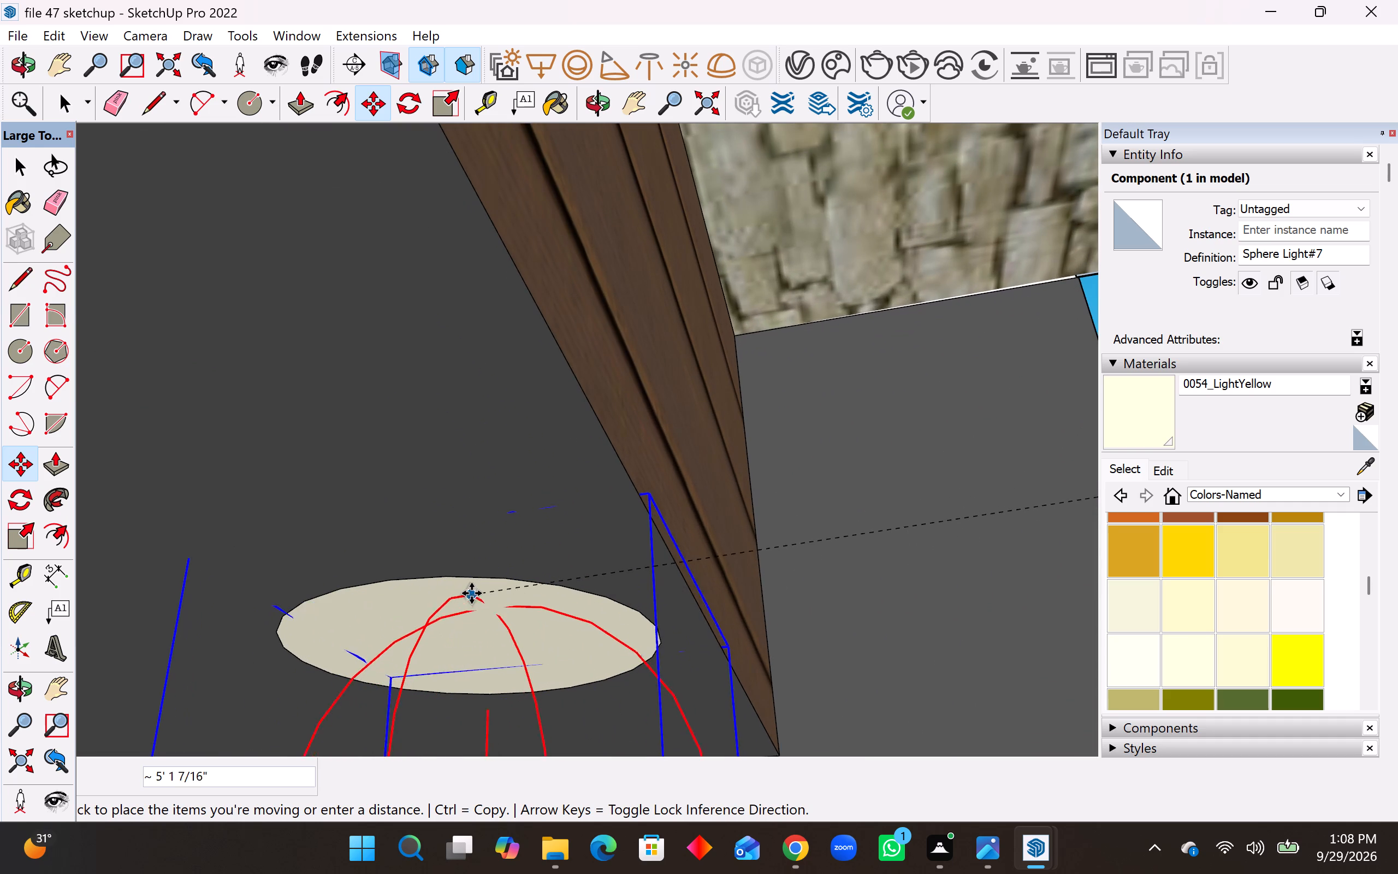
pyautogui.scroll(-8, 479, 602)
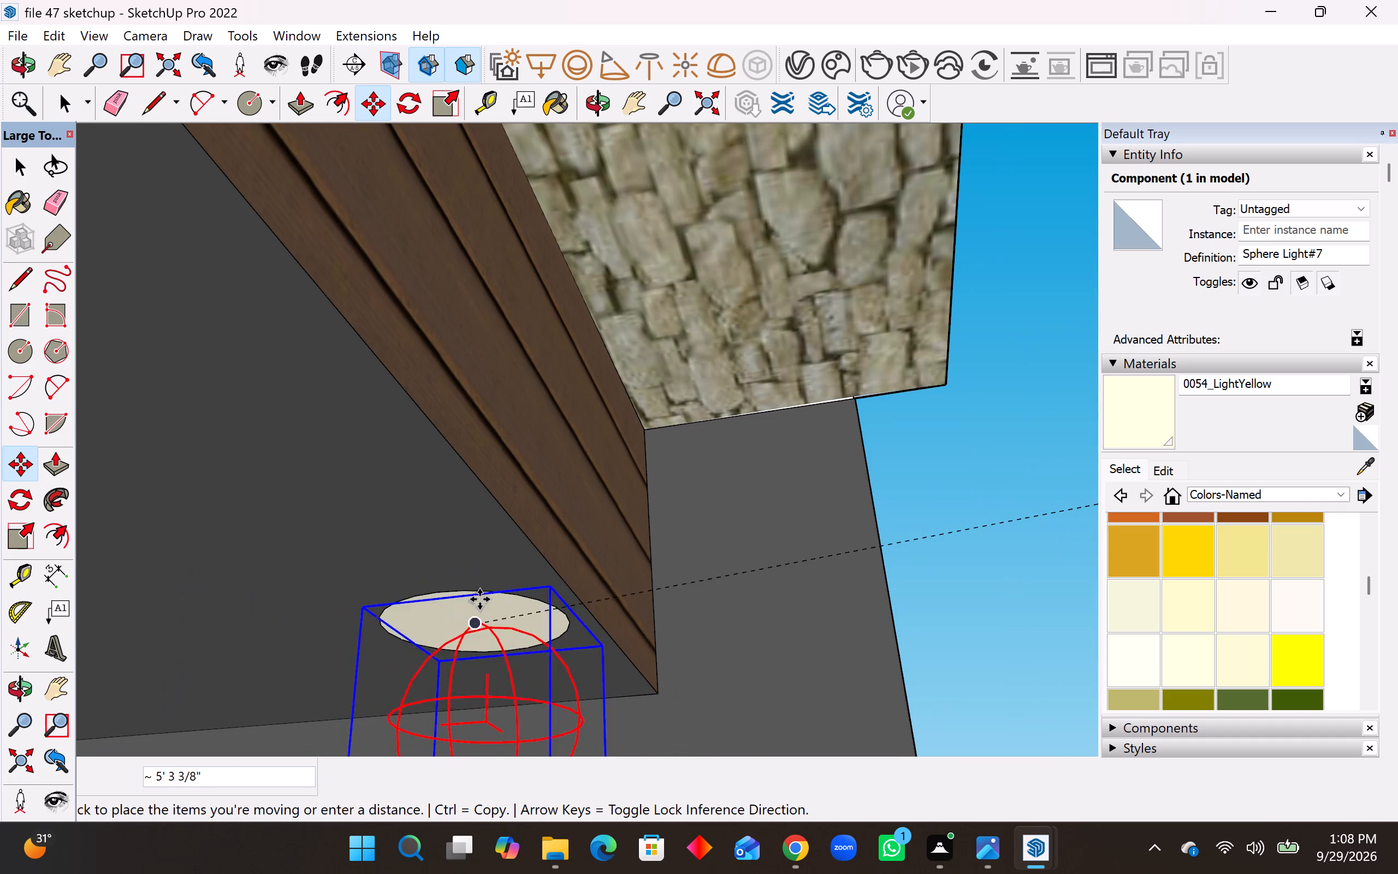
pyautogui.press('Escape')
# Move Sphere Light#7 about 5' 4 3/16" along the green axis so it sits under the lower balcony's last ceiling disc.
pyautogui.scroll(-8, 513, 589)
pyautogui.middleClick(1216, 539)
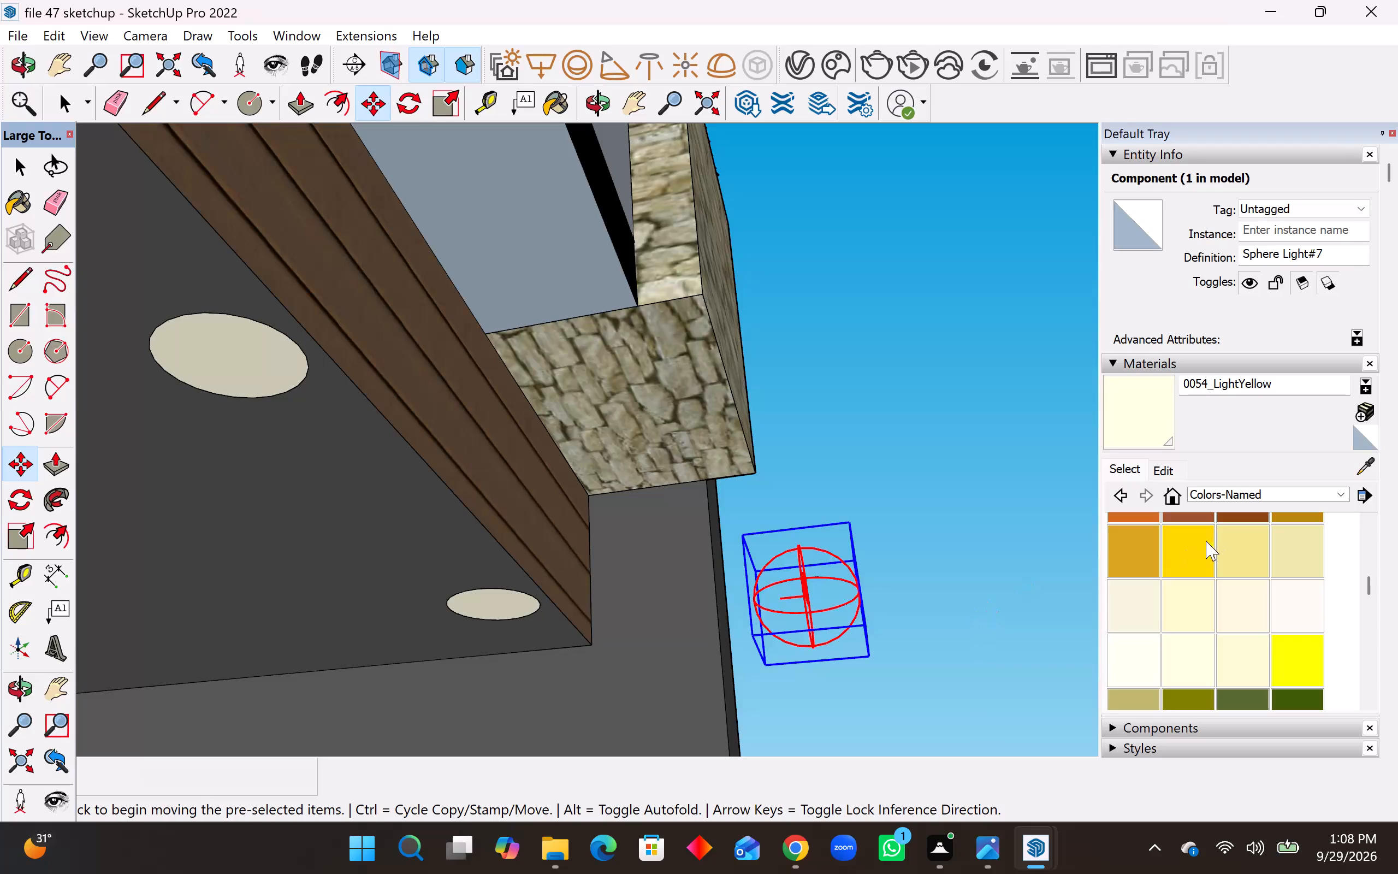
pyautogui.moveTo(743, 605); pyautogui.dragTo(923, 532, button='middle')
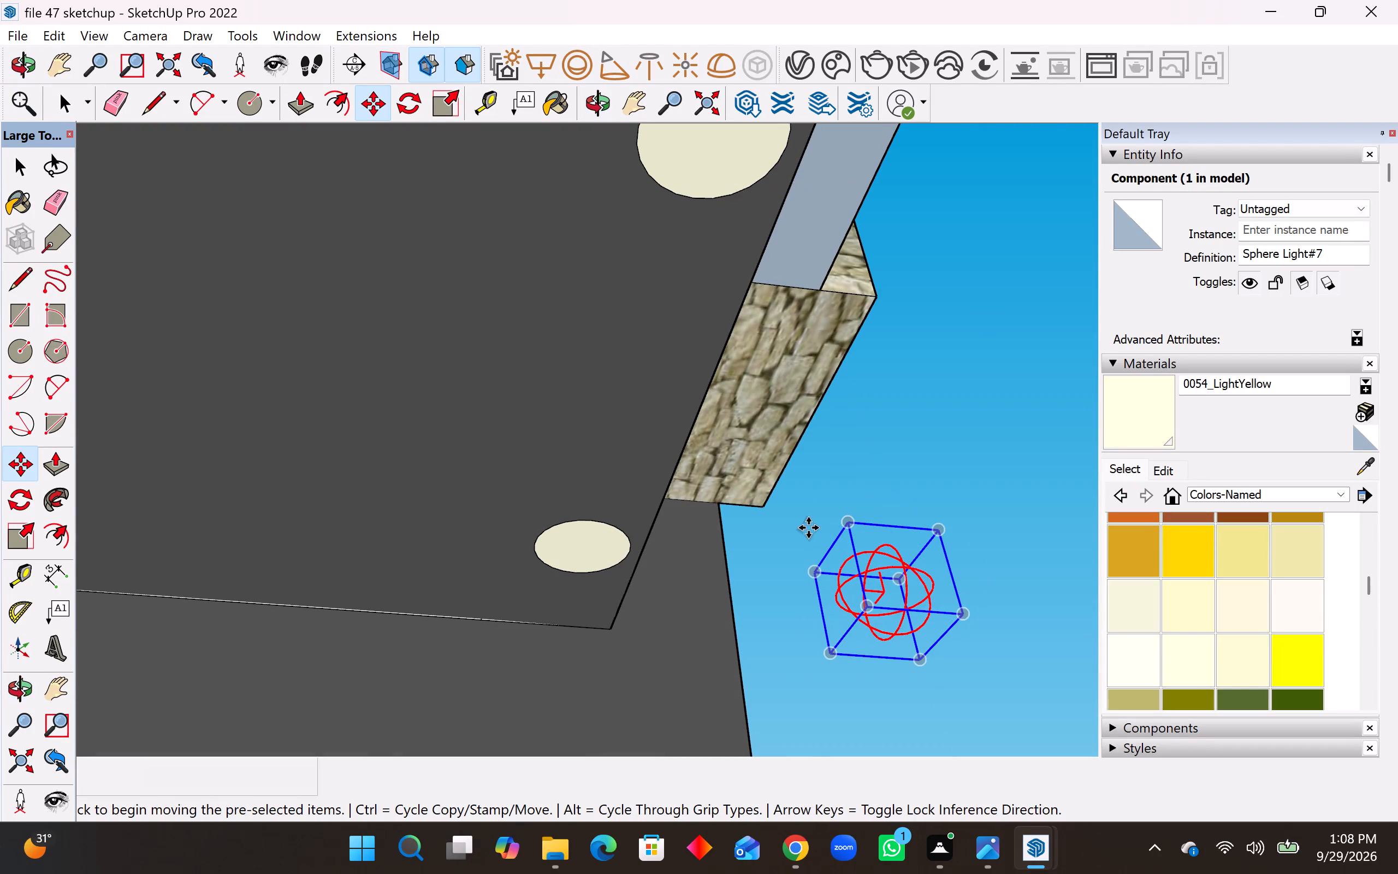
pyautogui.press('m')
pyautogui.scroll(2, 798, 513)
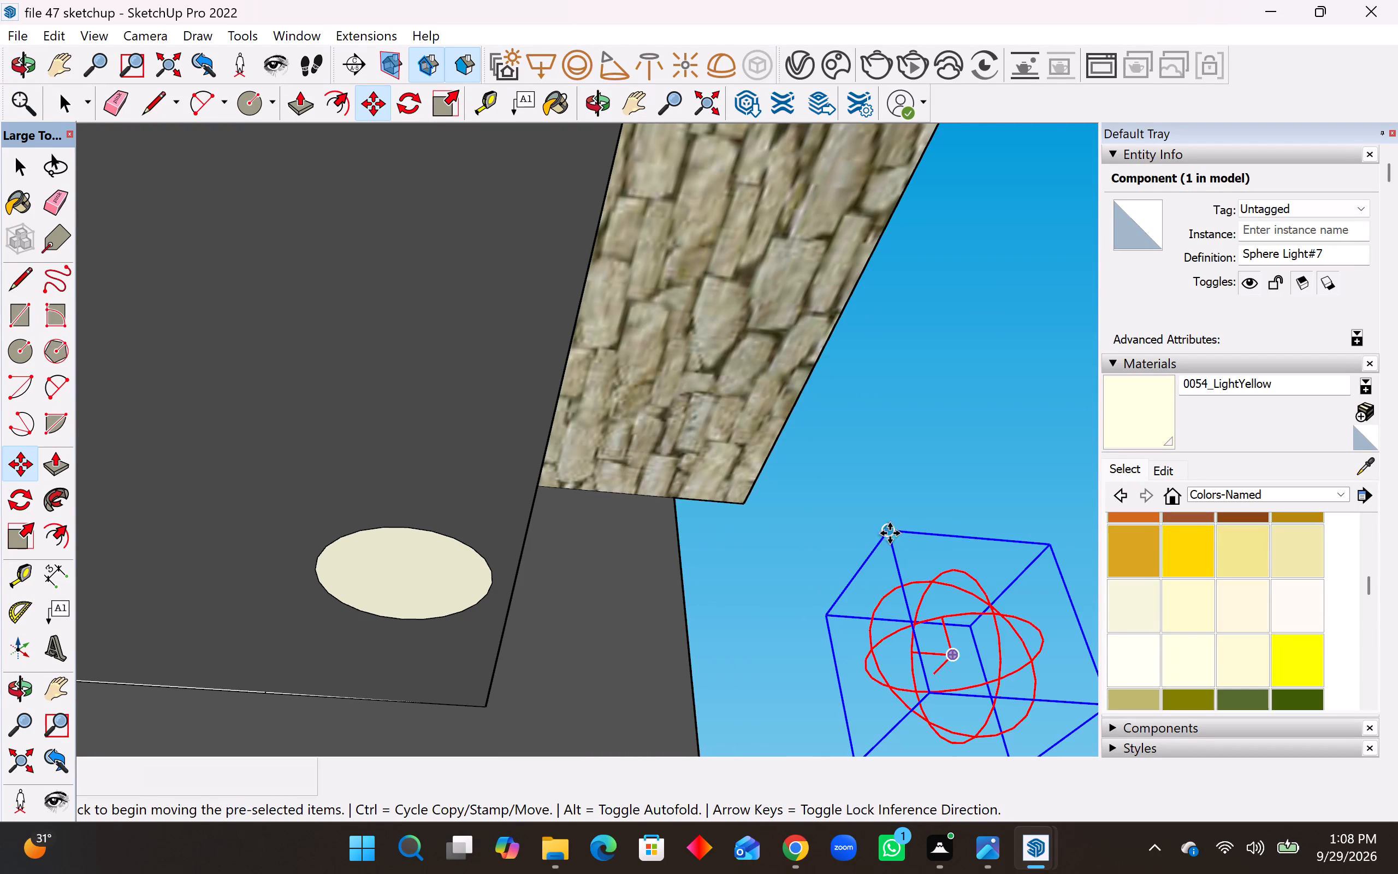
pyautogui.click(890, 532)
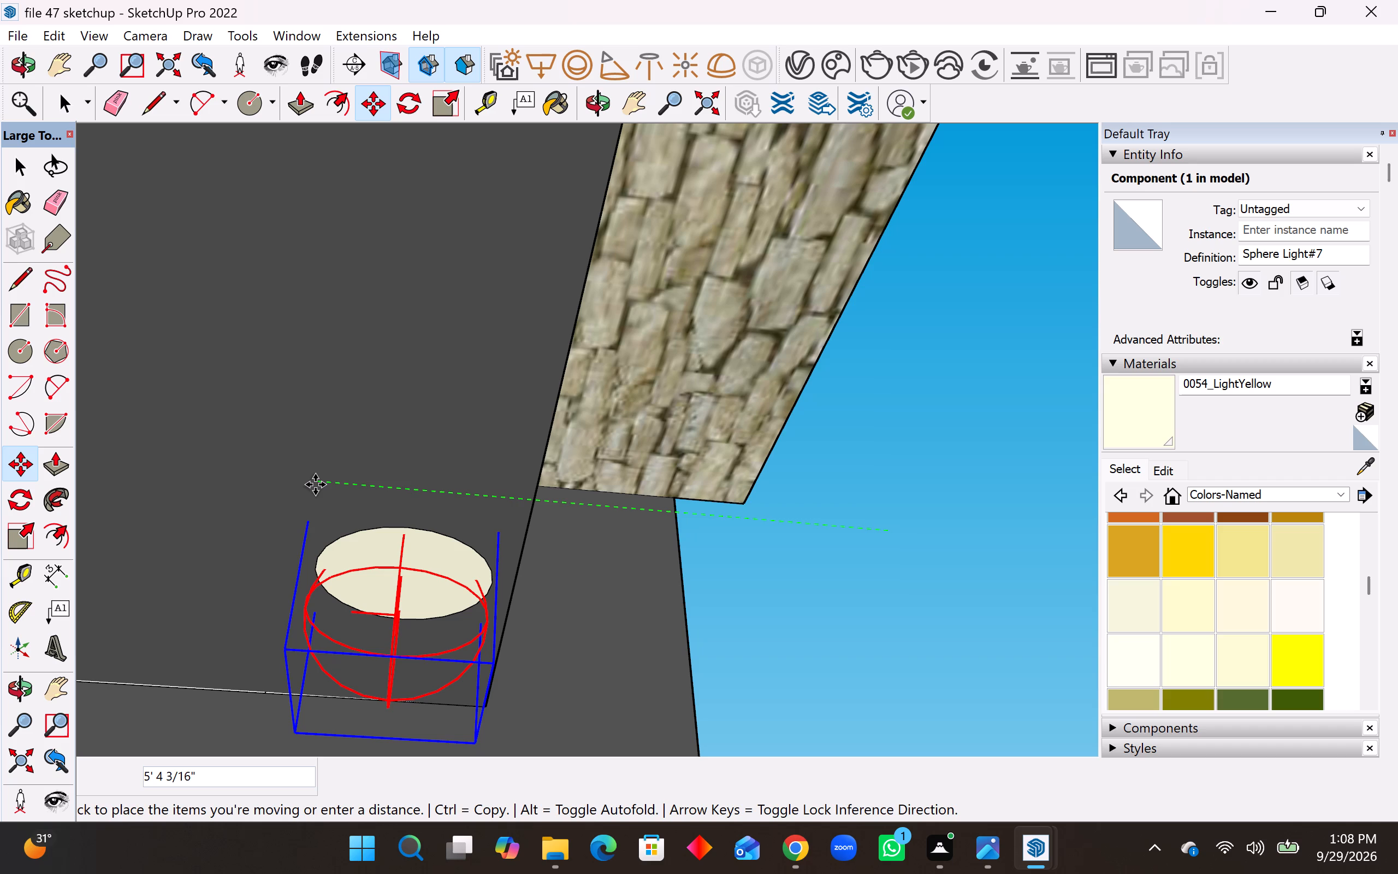
pyautogui.click(315, 485)
# Examine Sphere Light#7's placement under the lower balcony's ceiling from the front of the house.
pyautogui.scroll(-7, 636, 493)
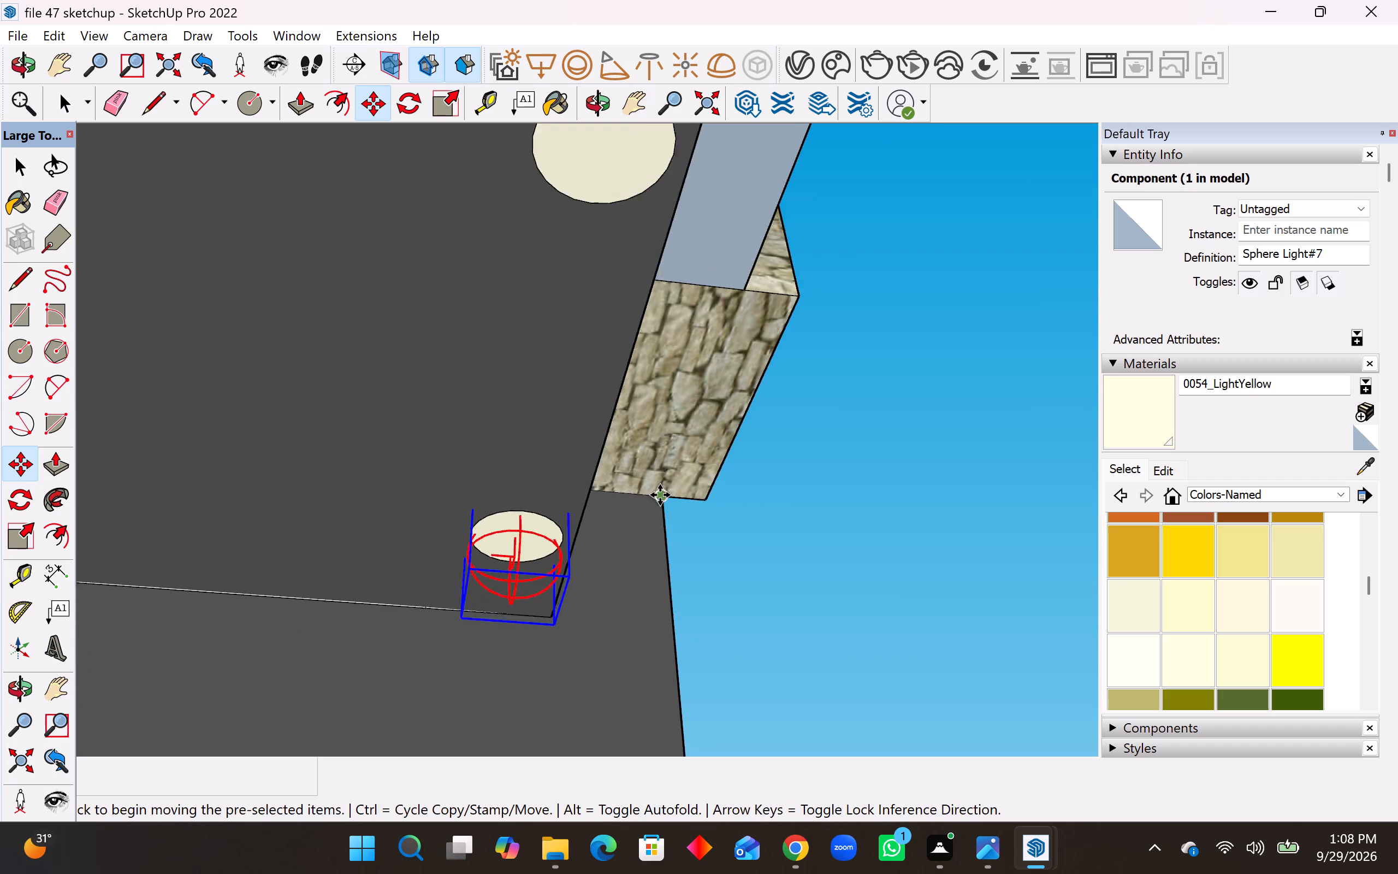
pyautogui.scroll(-1, 660, 495)
pyautogui.moveTo(806, 519); pyautogui.dragTo(197, 712, button='middle')
pyautogui.scroll(-20, 481, 528)
pyautogui.scroll(-4, 481, 528)
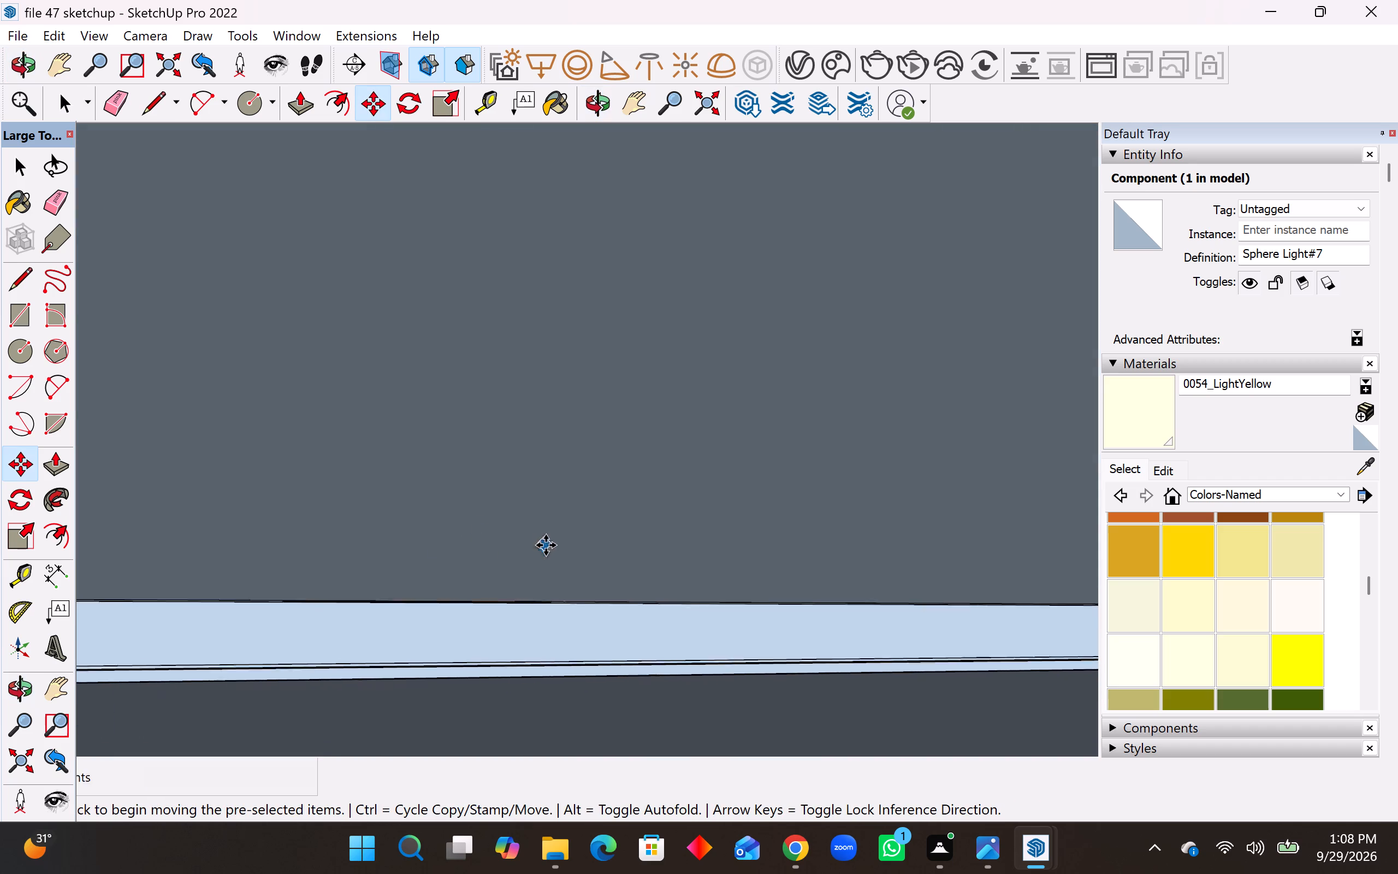
pyautogui.scroll(1, 560, 564)
pyautogui.scroll(-20, 560, 565)
pyautogui.scroll(-20, 560, 565)
pyautogui.scroll(-3, 560, 565)
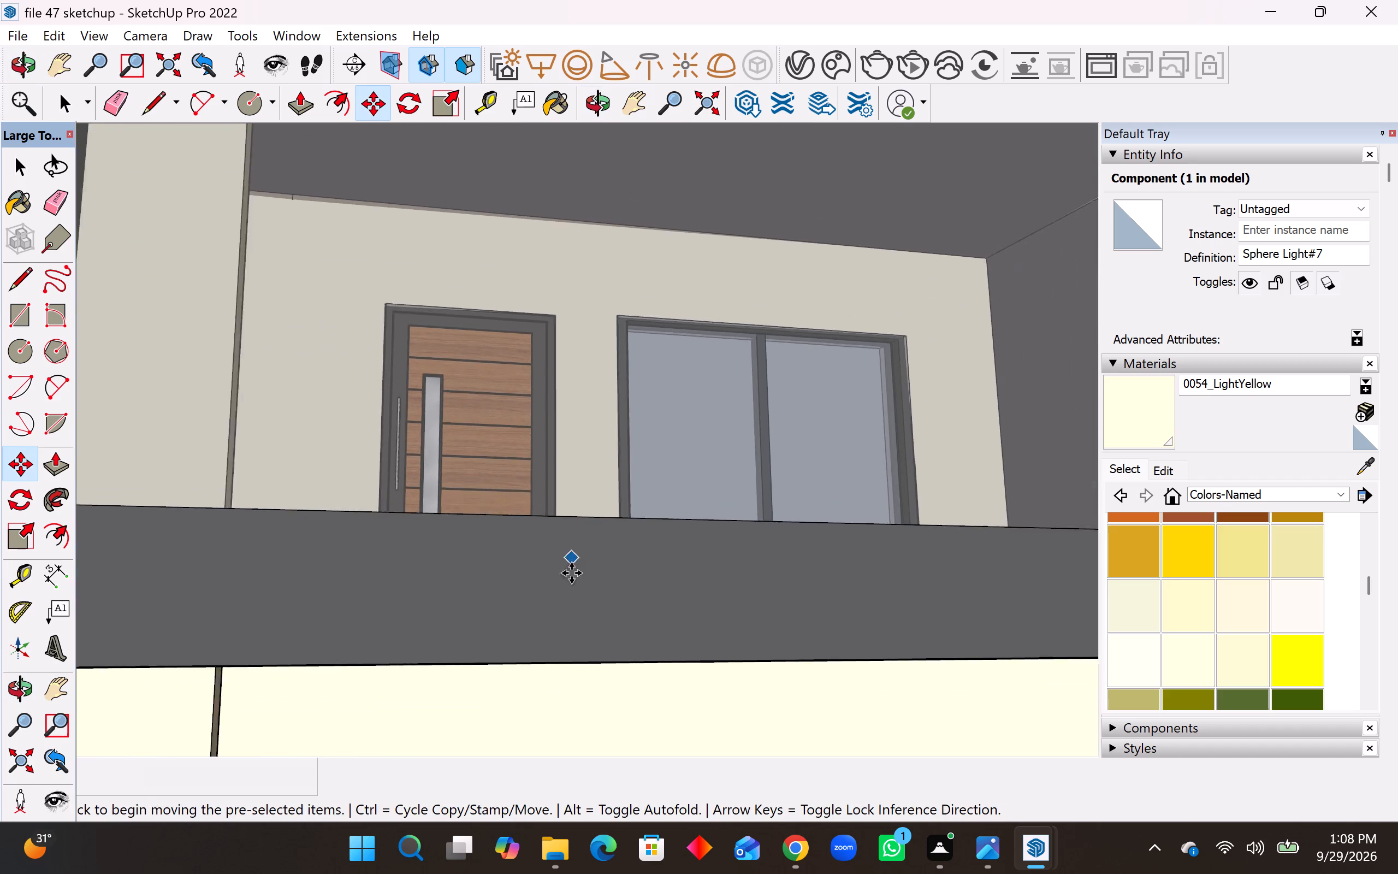
pyautogui.scroll(-20, 571, 573)
pyautogui.scroll(-6, 571, 573)
pyautogui.moveTo(737, 558); pyautogui.dragTo(623, 546, button='middle')
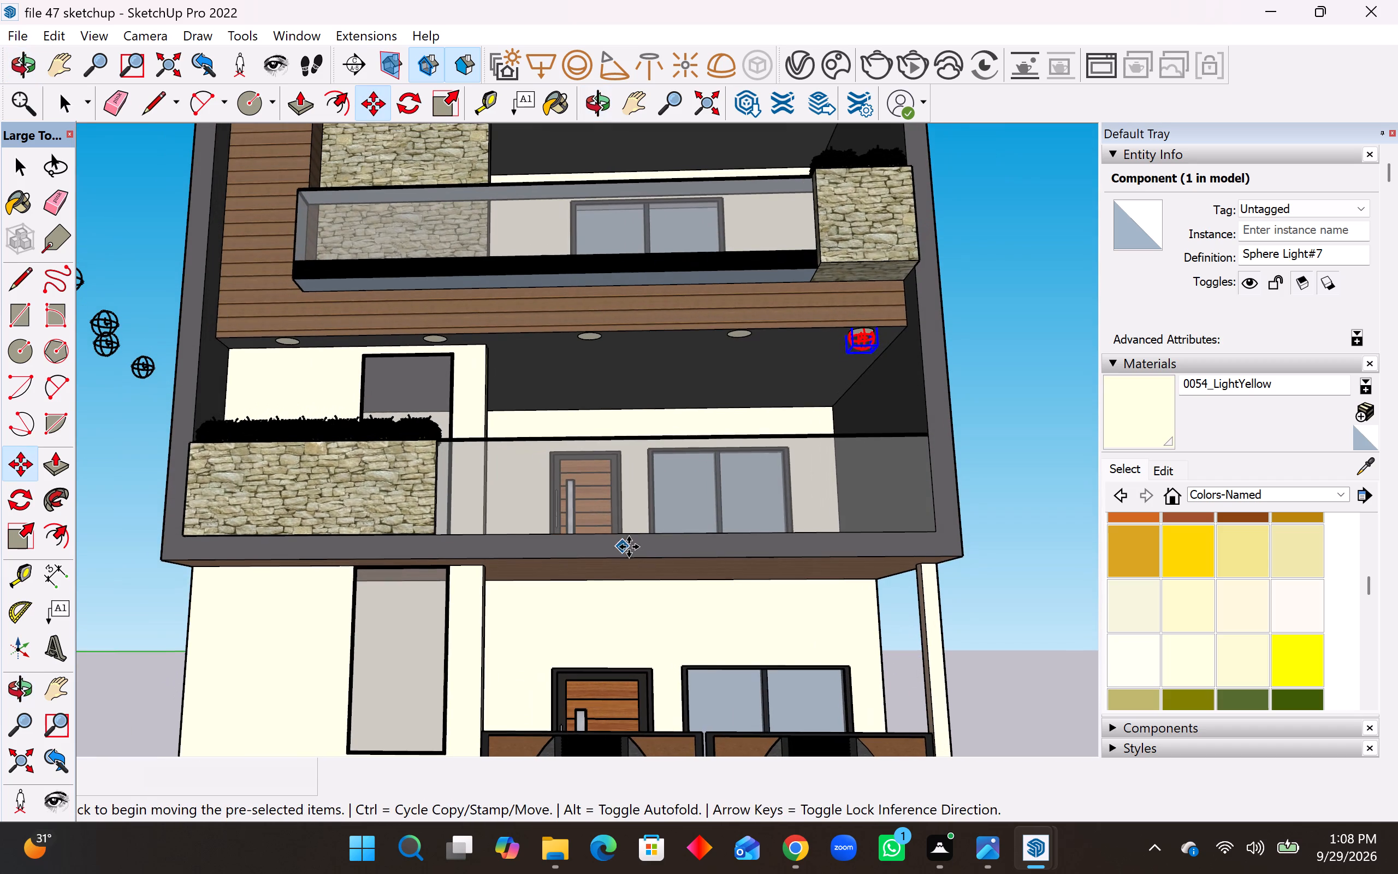
# Move Sphere Light#4 about 42' 2 5/16" from beside the house to the lower balcony's ceiling disc next to Sphere Light#7.
pyautogui.press('space')
pyautogui.scroll(-1, 992, 446)
pyautogui.click(1010, 433)
pyautogui.scroll(-5, 1008, 452)
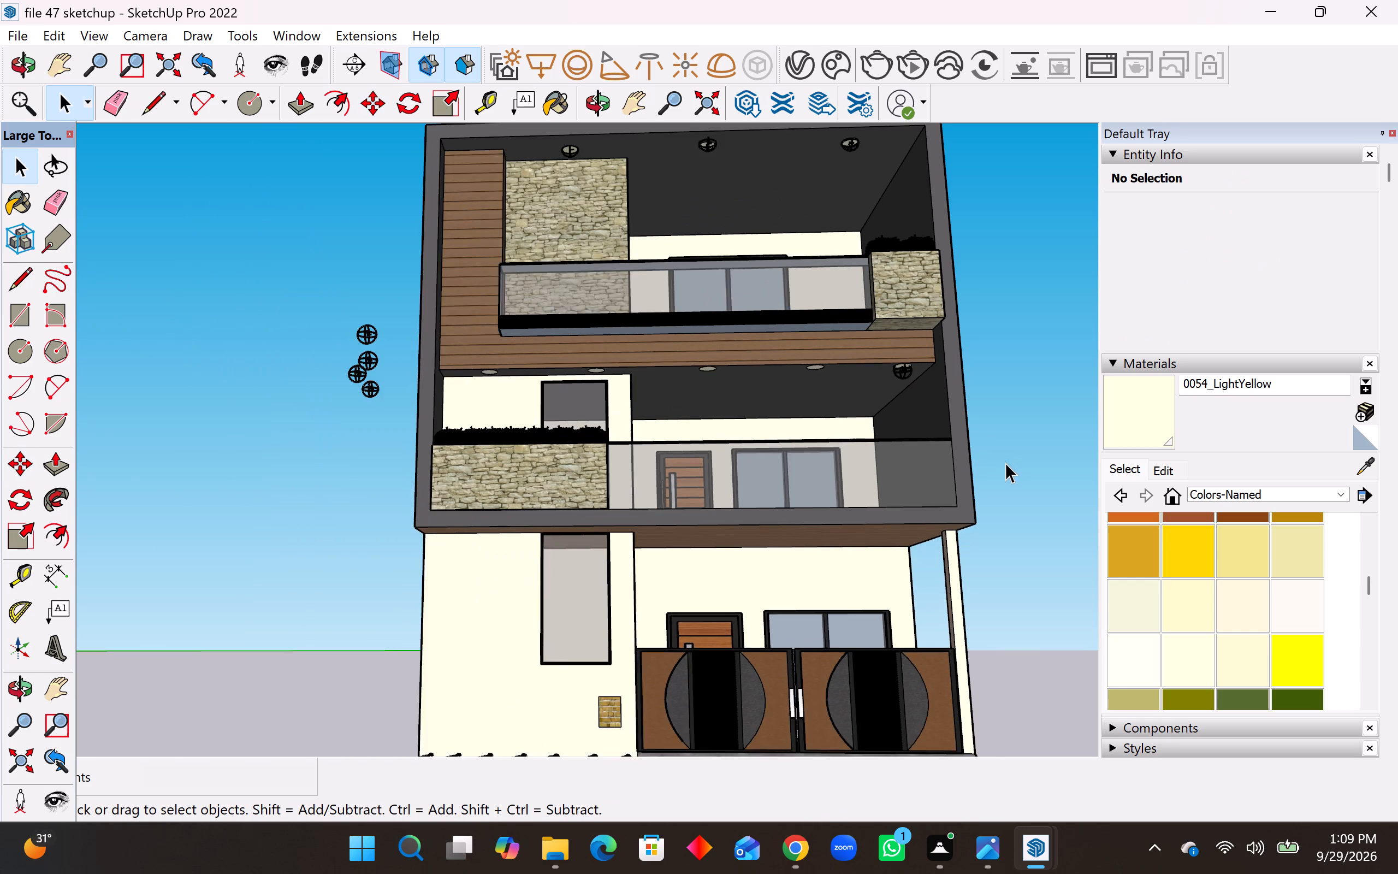
pyautogui.scroll(-1, 1005, 463)
pyautogui.scroll(7, 301, 206)
pyautogui.click(475, 415)
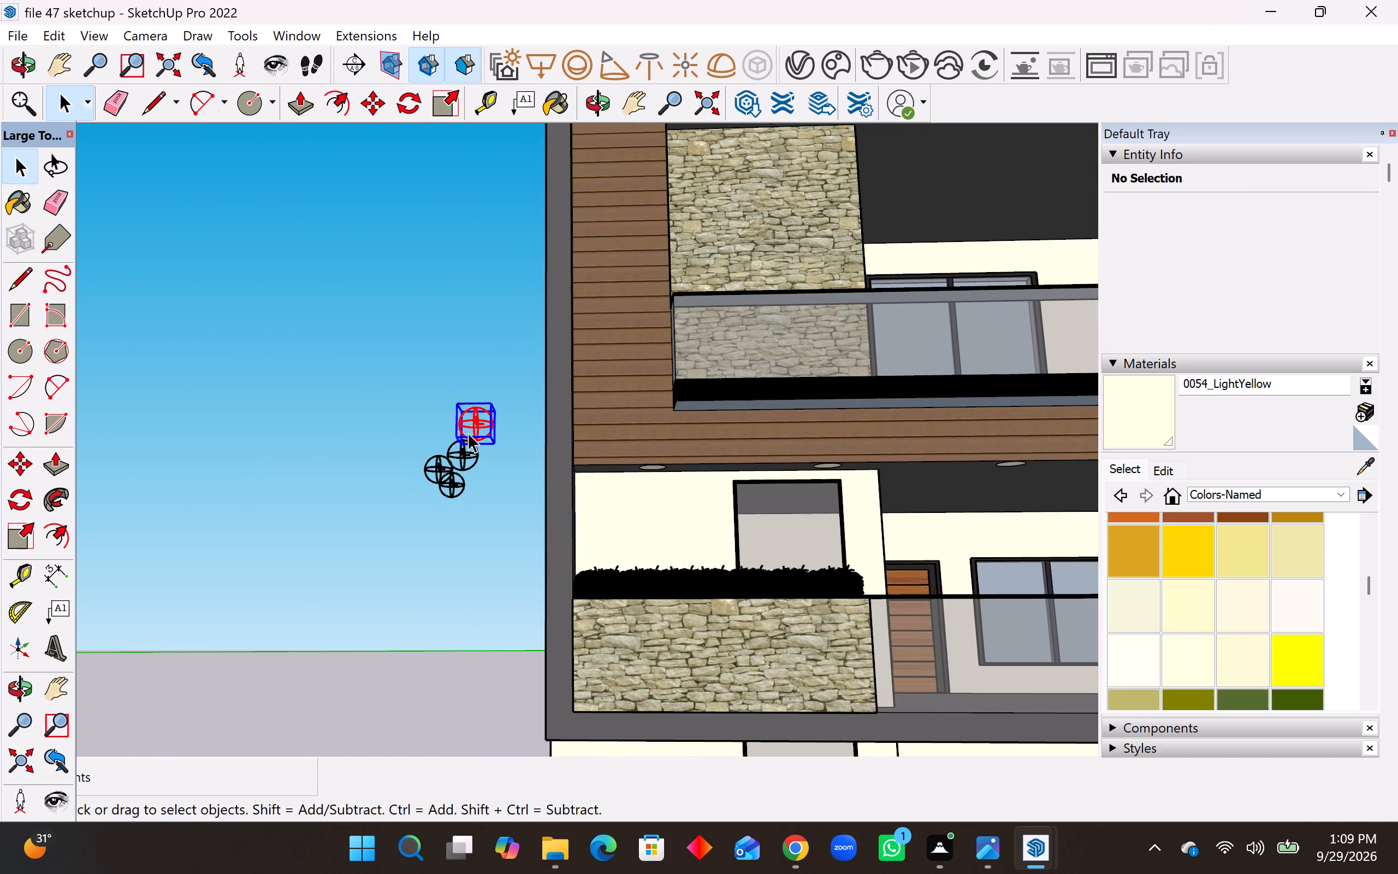
pyautogui.scroll(-8, 195, 450)
pyautogui.scroll(3, 394, 435)
pyautogui.press('m')
pyautogui.scroll(3, 341, 436)
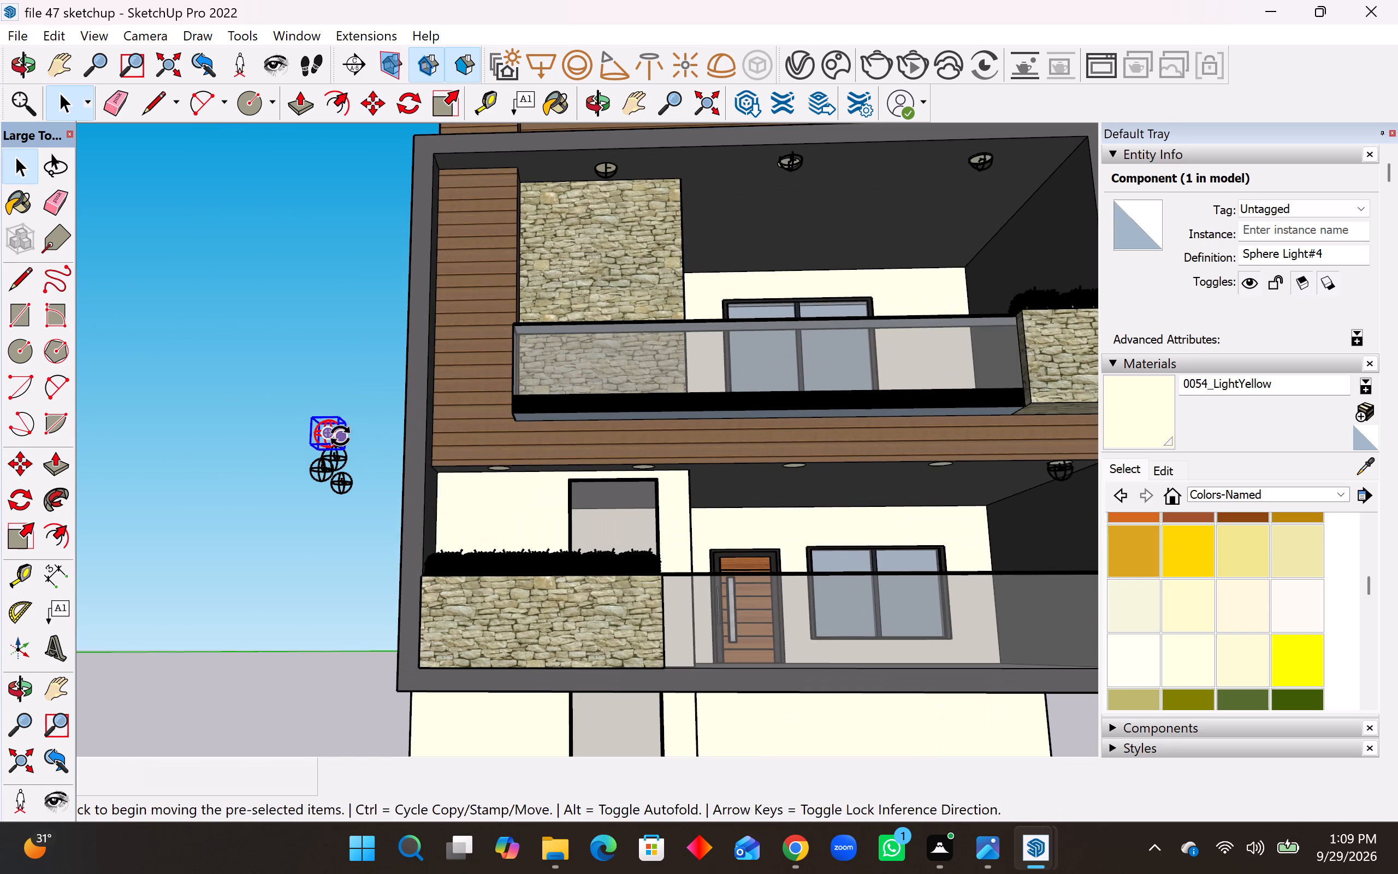
pyautogui.click(338, 409)
pyautogui.scroll(-6, 179, 432)
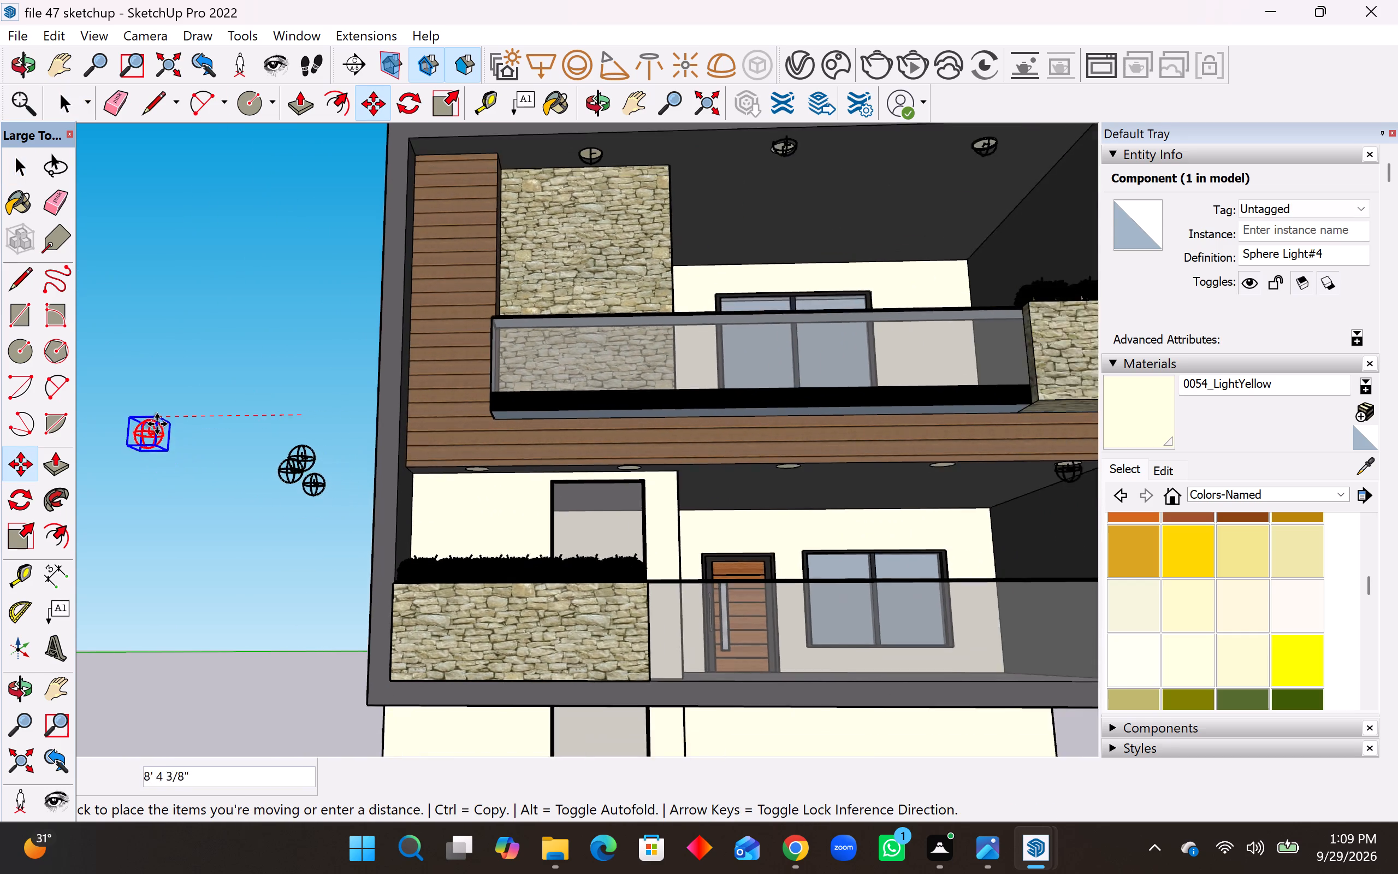
pyautogui.scroll(-3, 157, 424)
pyautogui.scroll(12, 808, 500)
pyautogui.moveTo(715, 433); pyautogui.dragTo(715, 399, button='middle')
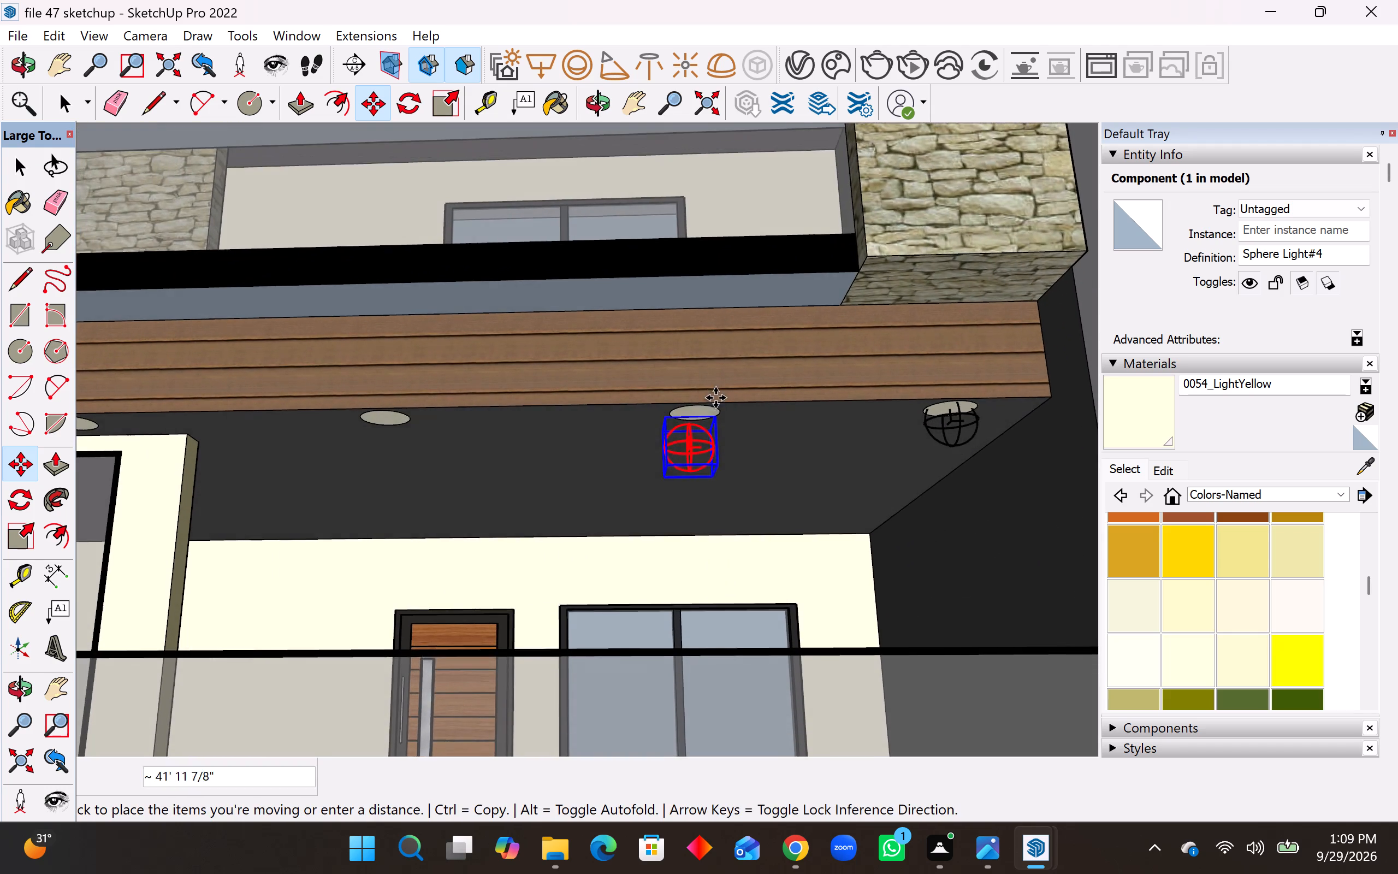
pyautogui.scroll(10, 717, 417)
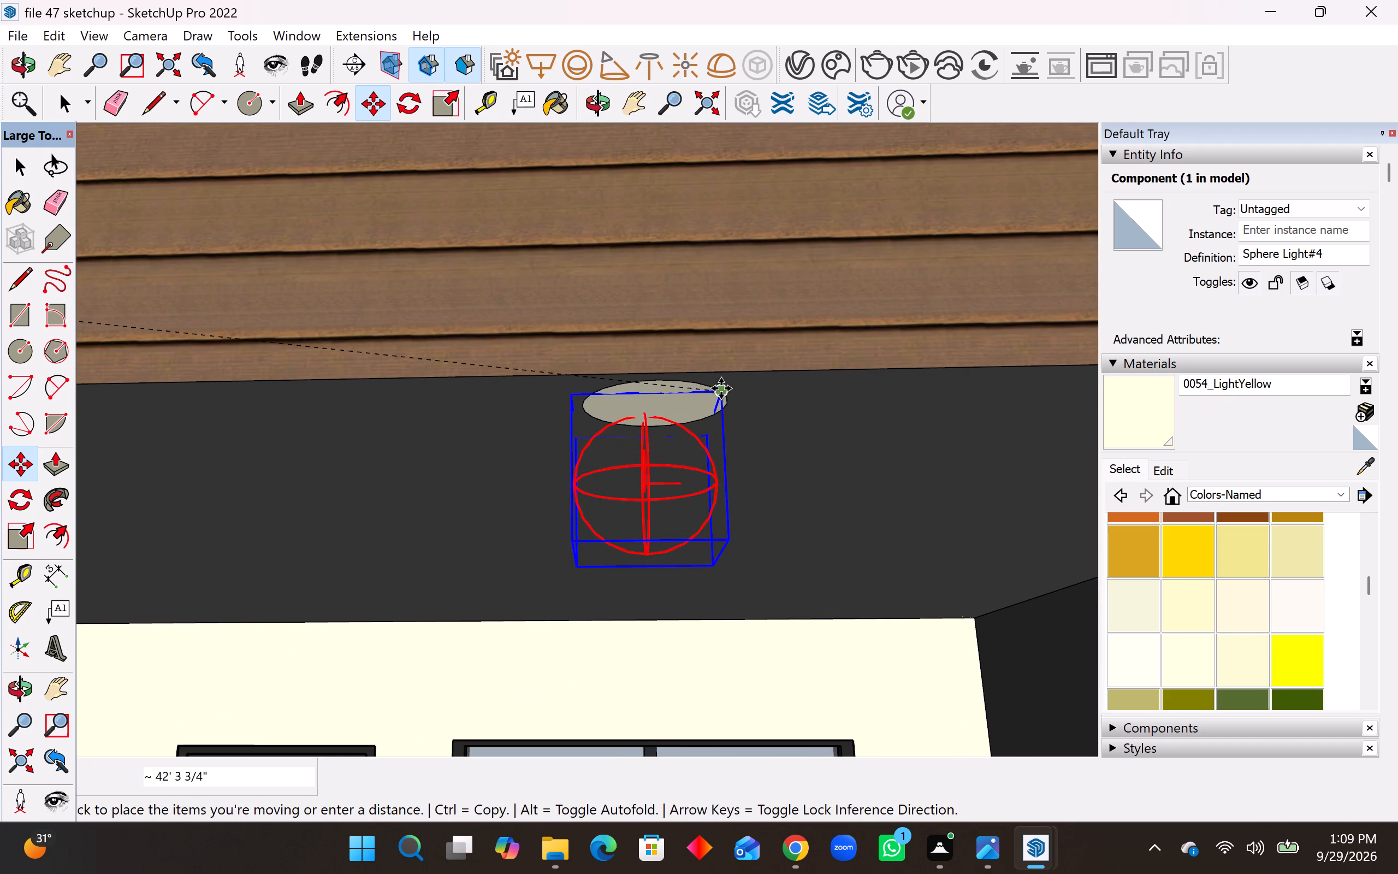
pyautogui.scroll(6, 721, 388)
pyautogui.moveTo(721, 388); pyautogui.dragTo(729, 355, button='middle')
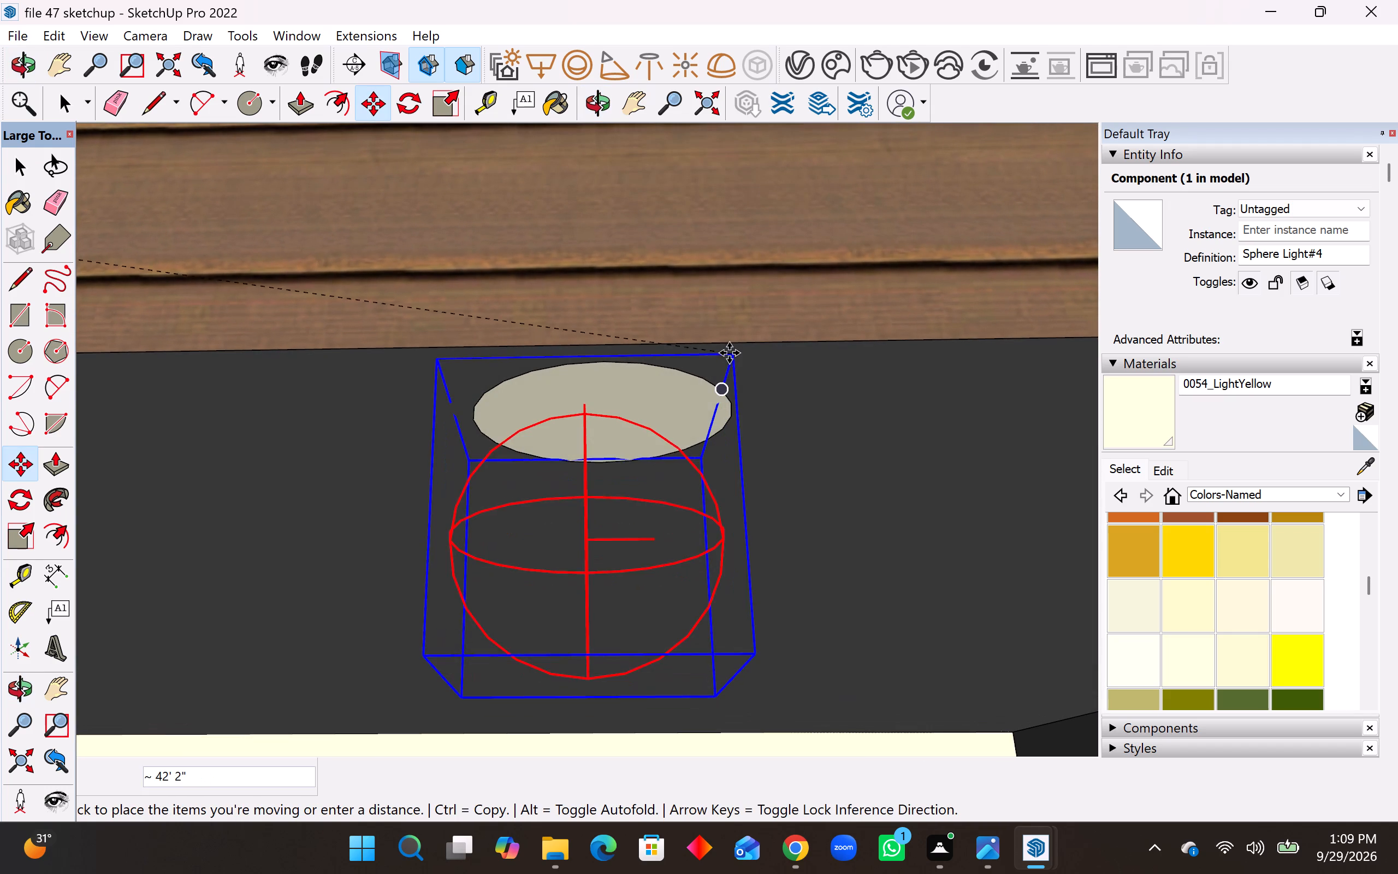
pyautogui.scroll(3, 730, 363)
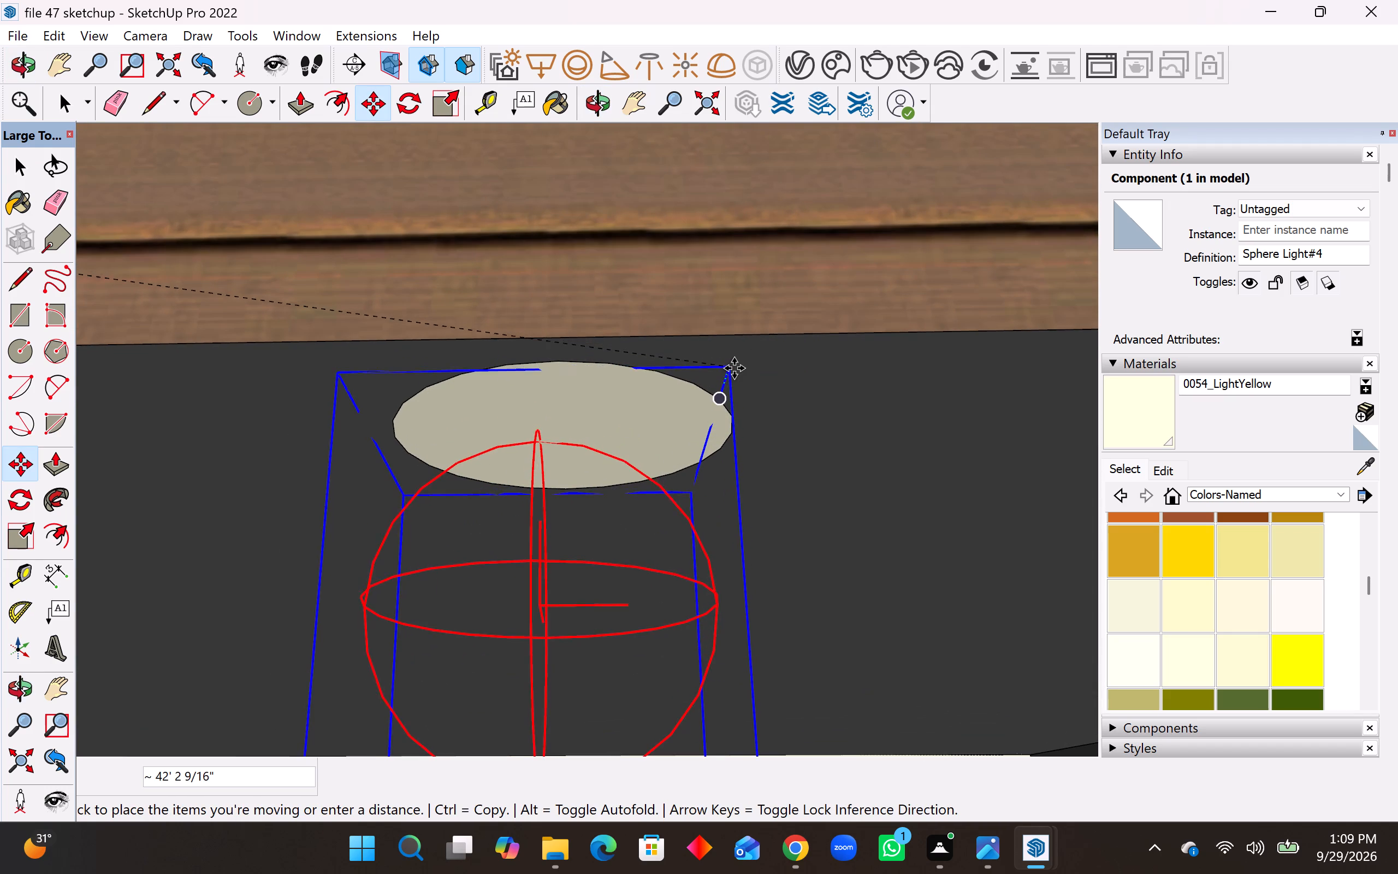
pyautogui.click(740, 362)
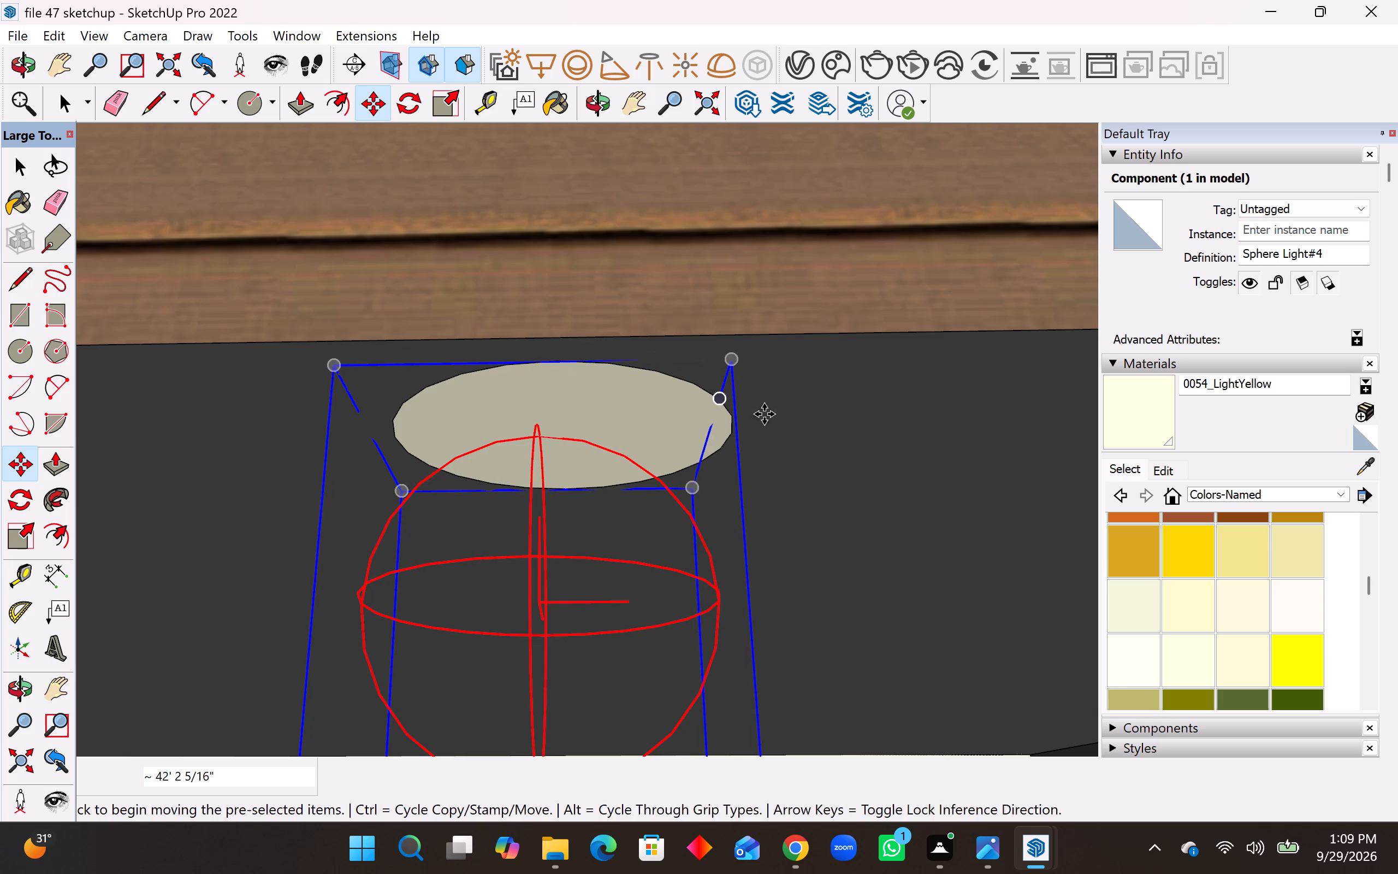
# Align Sphere Light#4 beneath its ceiling disc with two short moves of about 3/16" and 1 1/8".
pyautogui.scroll(-4, 778, 418)
pyautogui.scroll(-15, 745, 459)
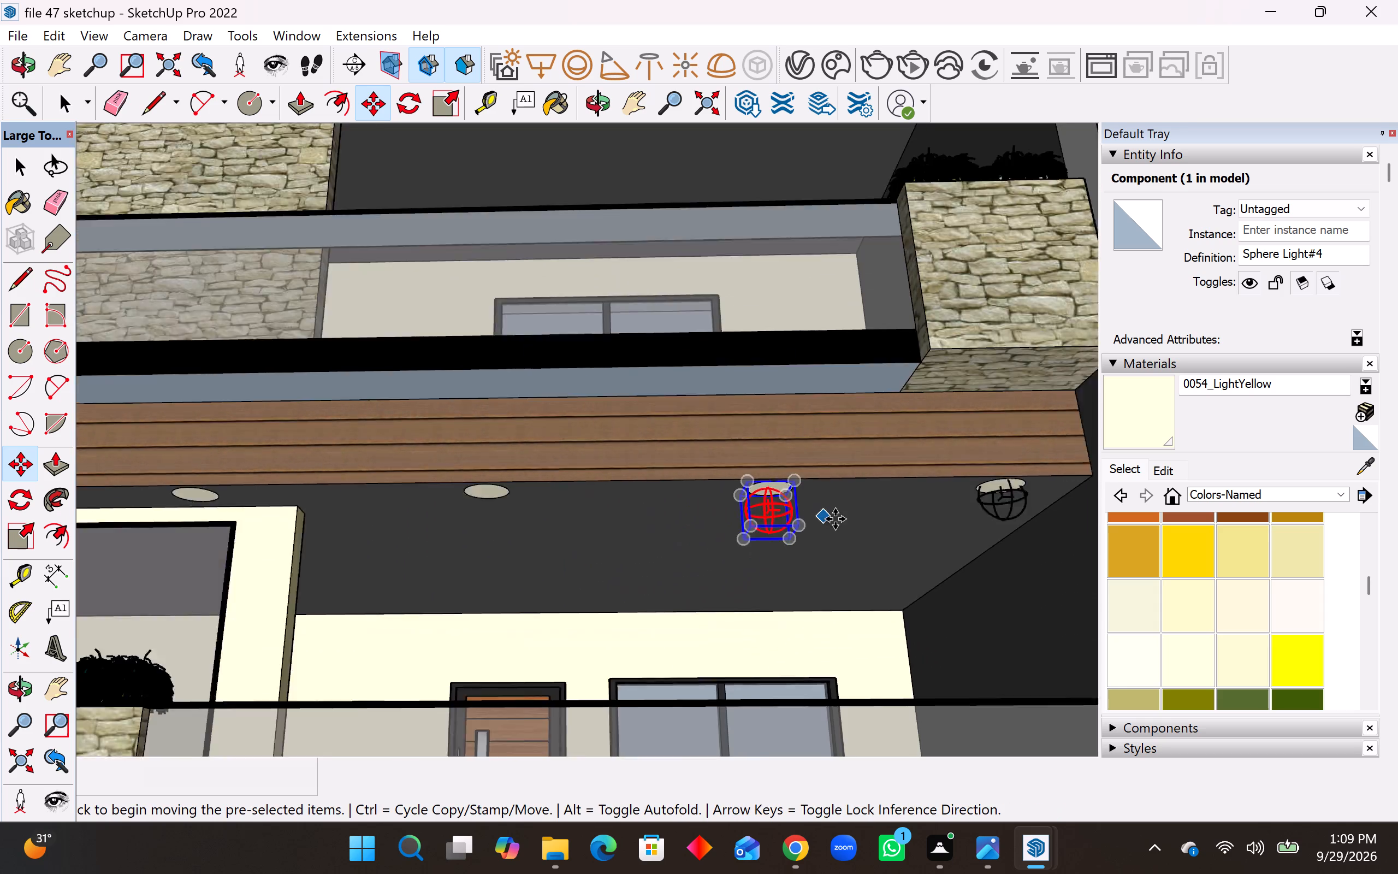
pyautogui.scroll(-6, 835, 519)
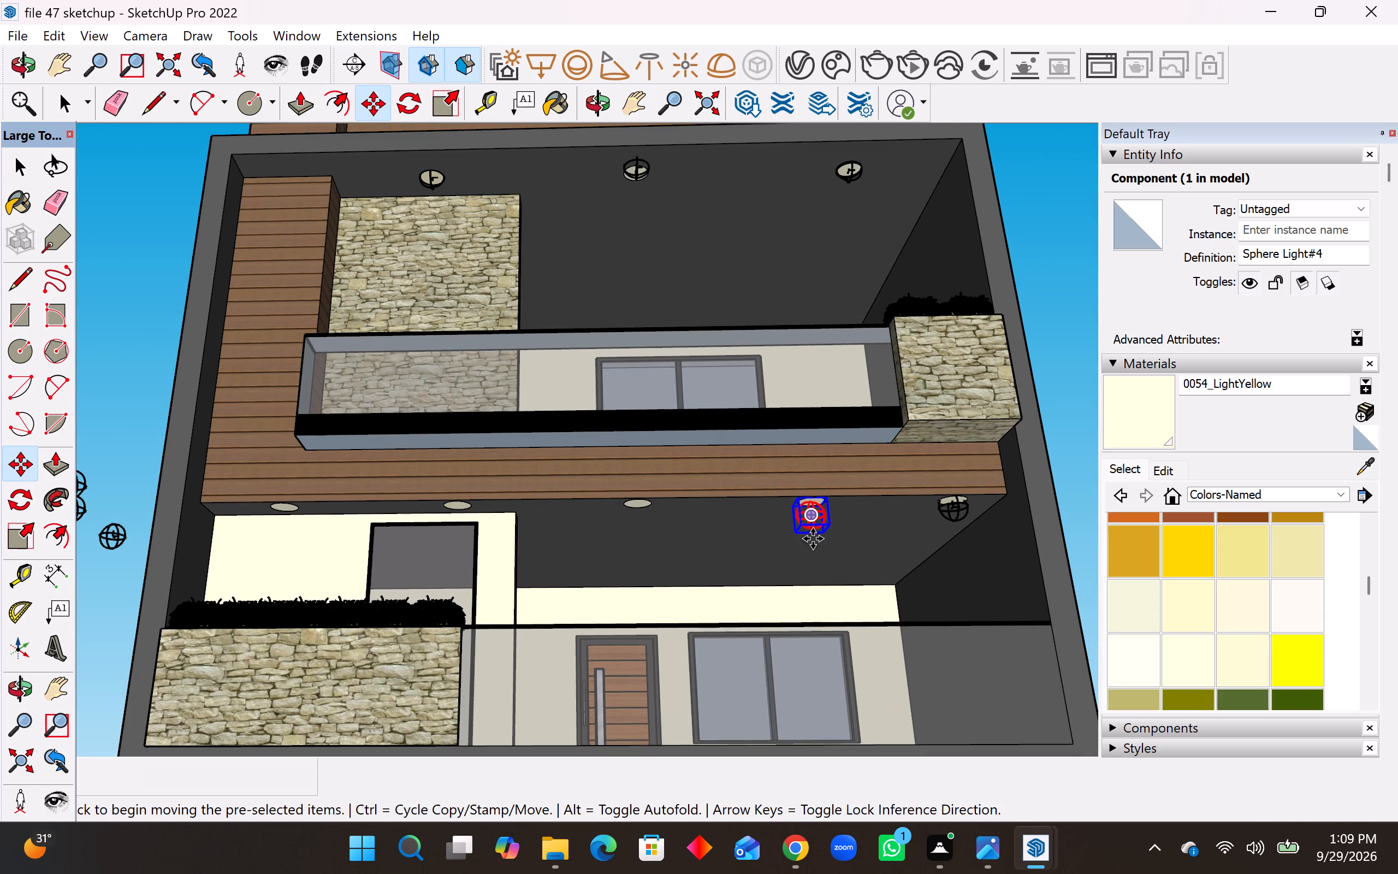
pyautogui.click(814, 533)
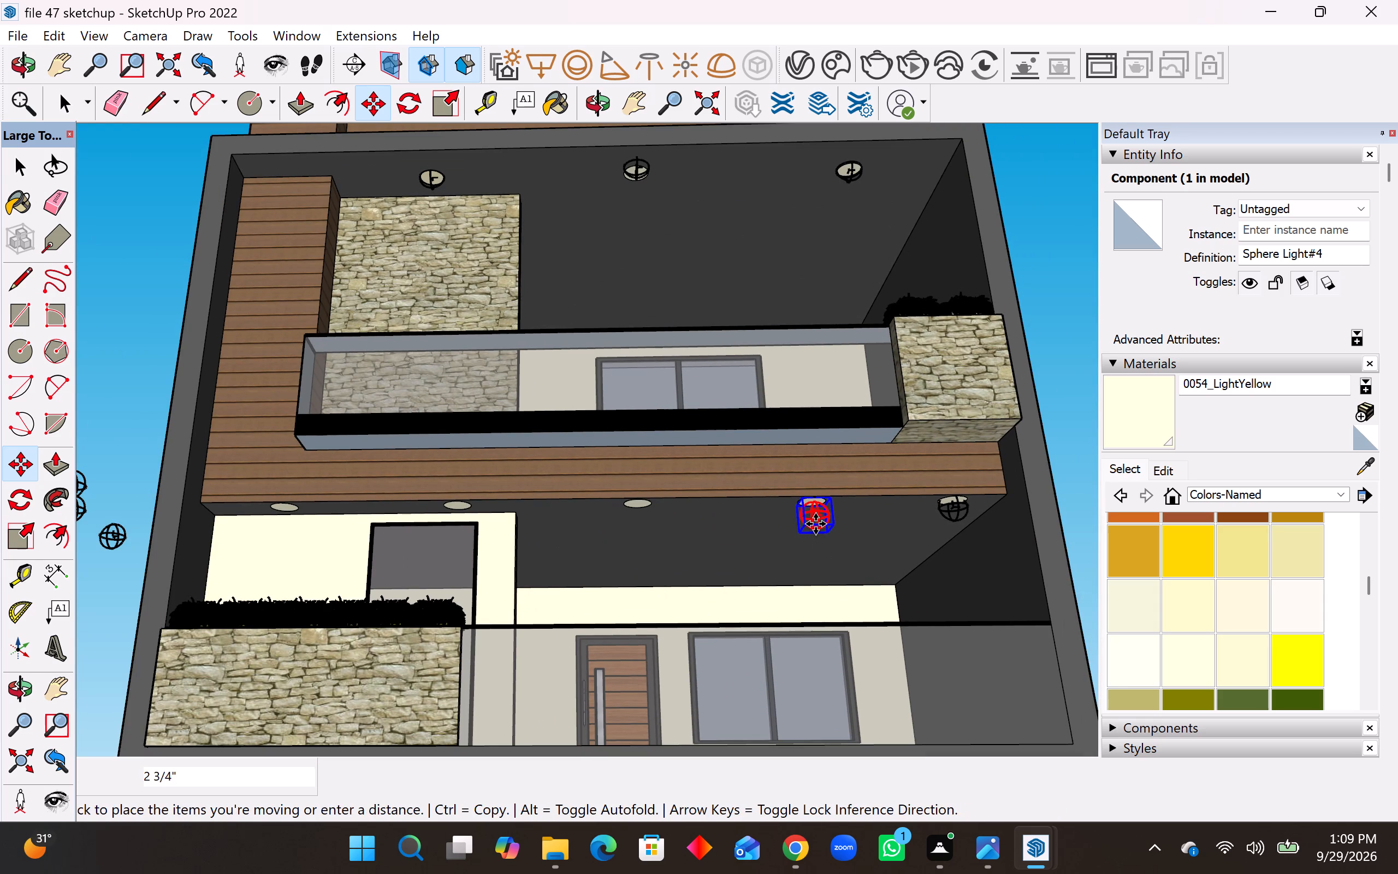
pyautogui.scroll(12, 814, 521)
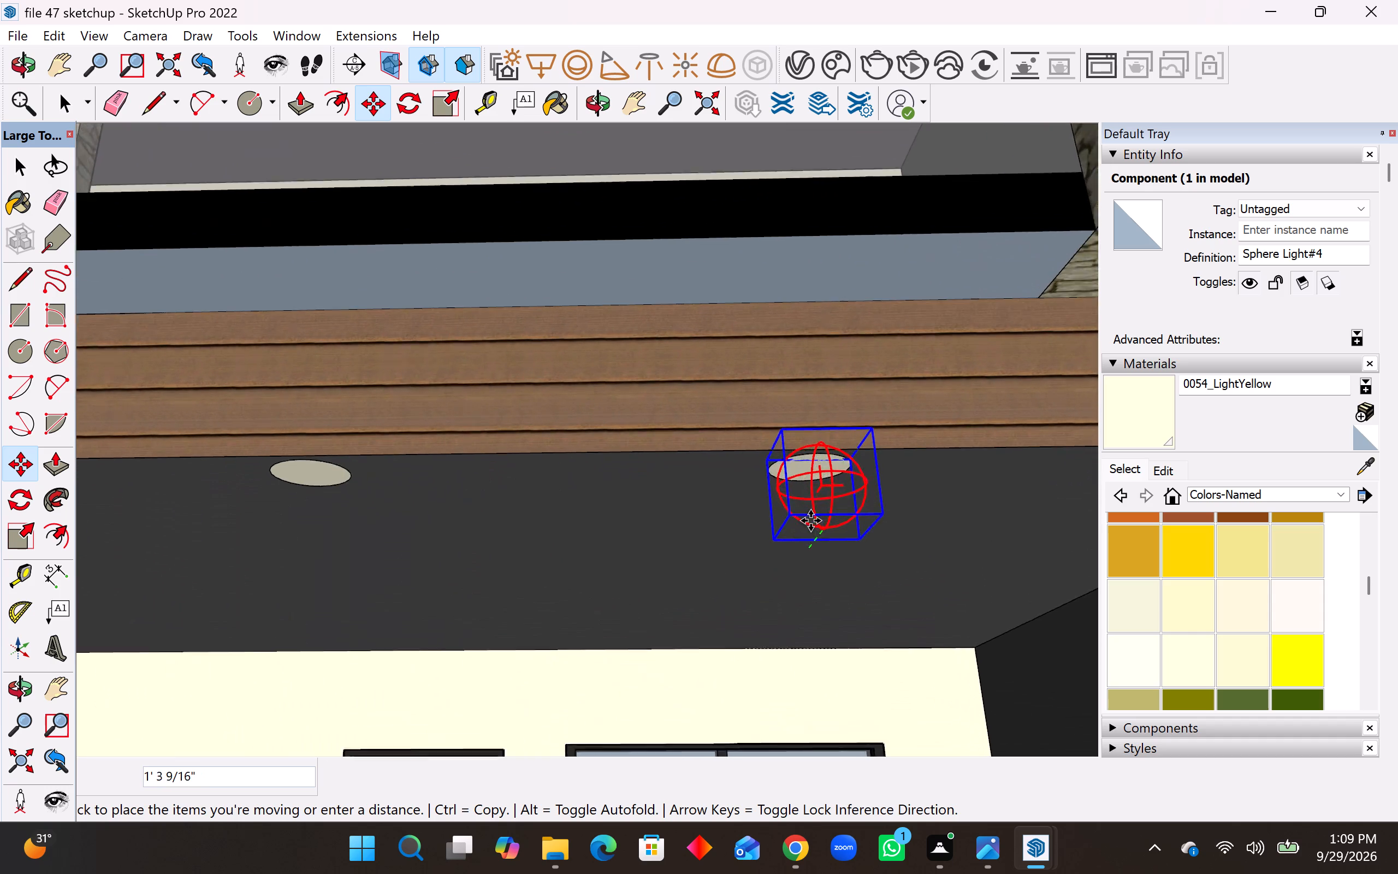
pyautogui.scroll(1, 810, 521)
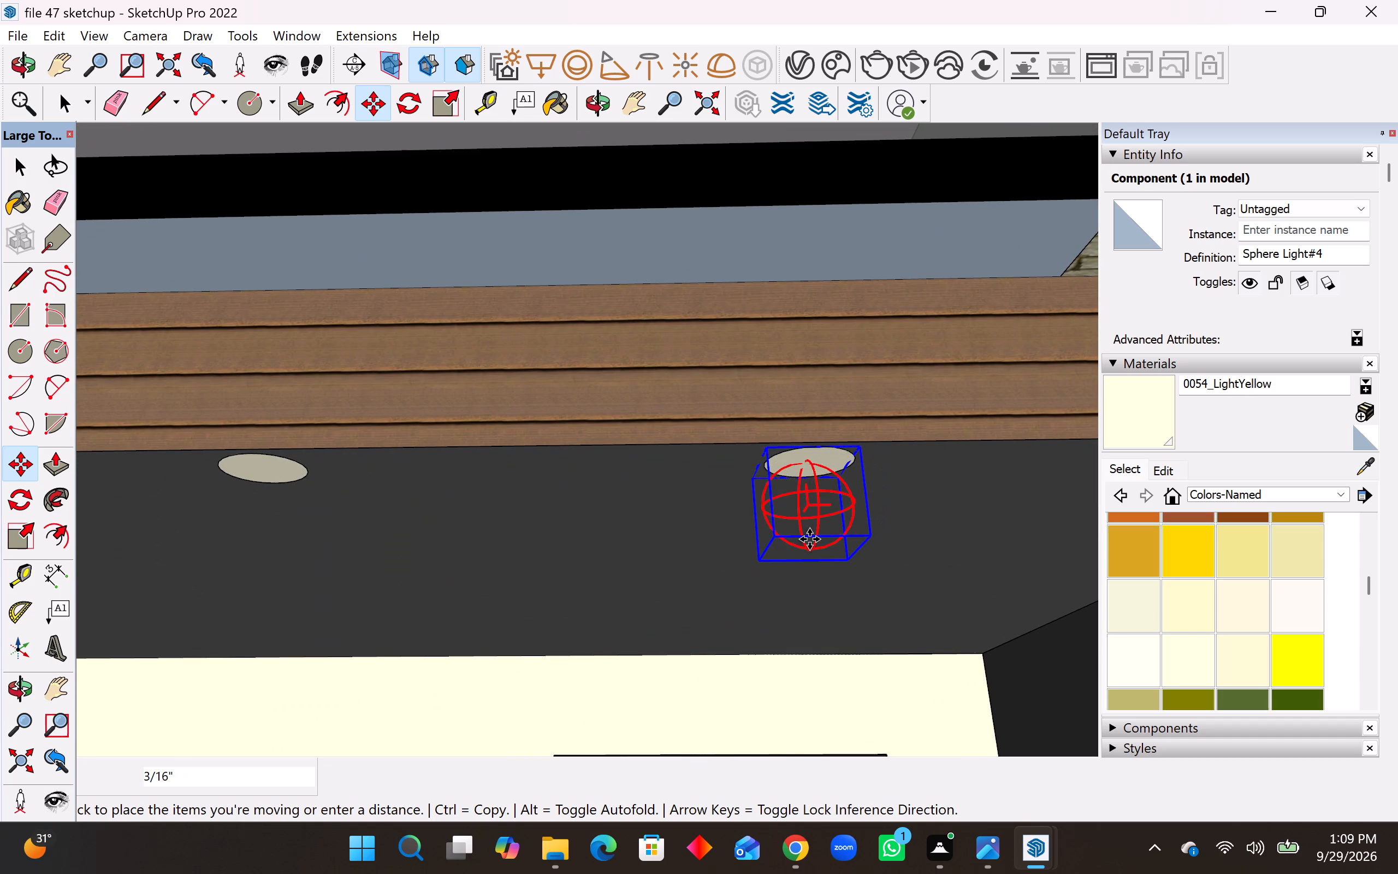
pyautogui.click(809, 539)
pyautogui.scroll(6, 800, 455)
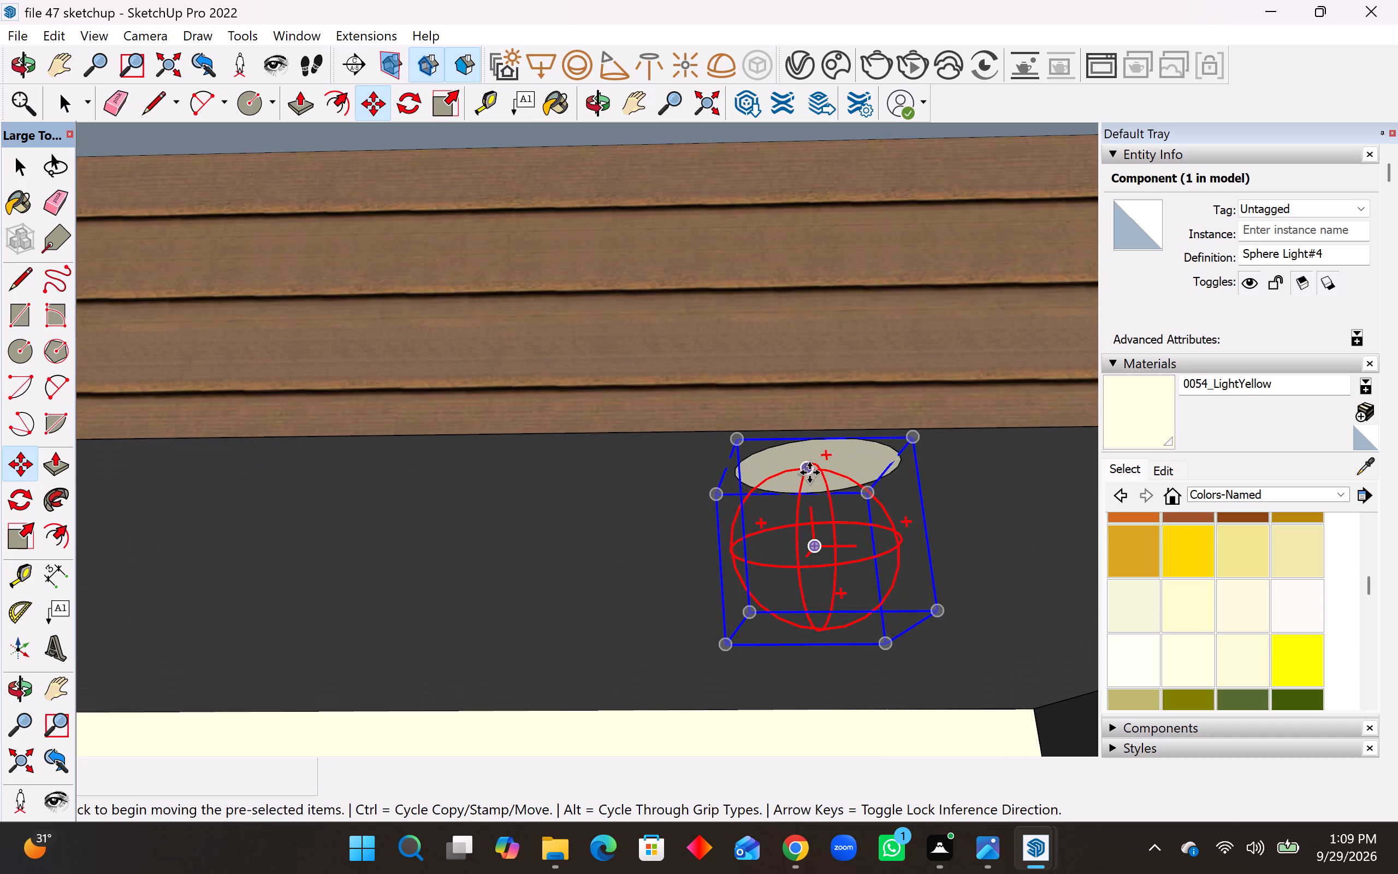
pyautogui.click(809, 473)
pyautogui.click(808, 458)
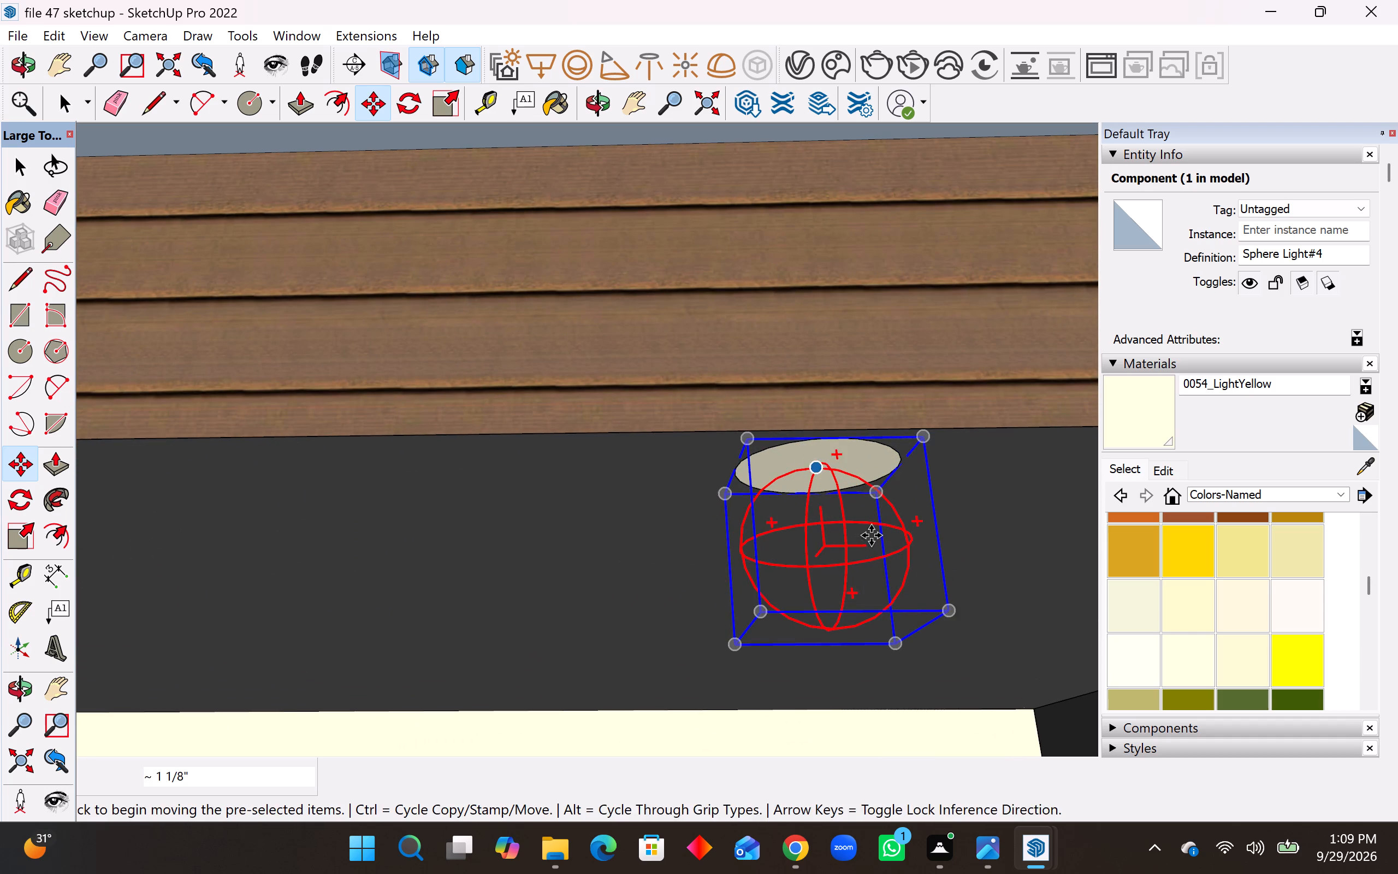
# Move Sphere Light#6 about 32' 6" from beside the house to the middle ceiling disc of the lower balcony.
pyautogui.scroll(-20, 872, 529)
pyautogui.scroll(-3, 872, 529)
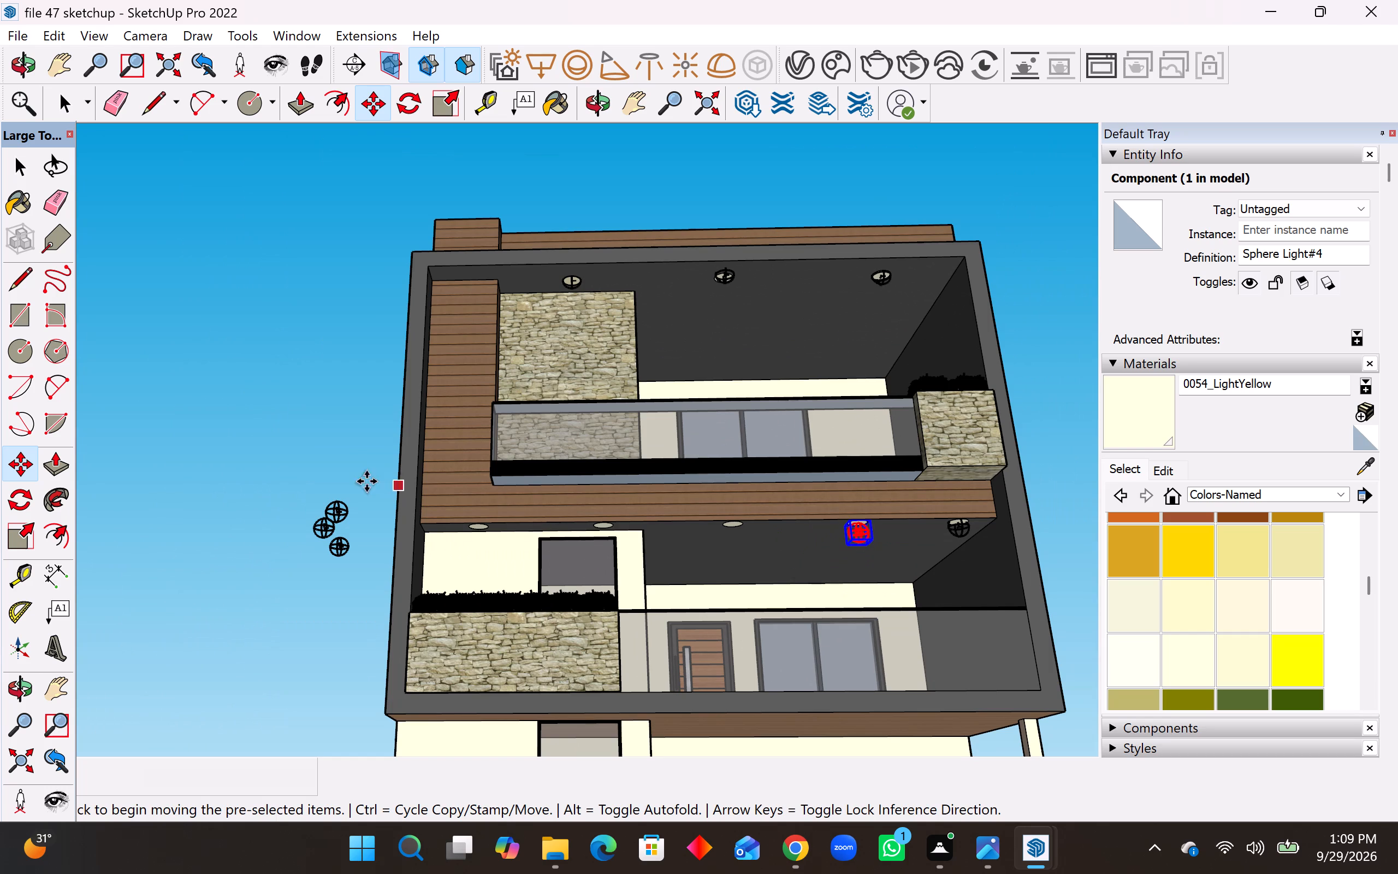
pyautogui.press('space')
pyautogui.click(335, 507)
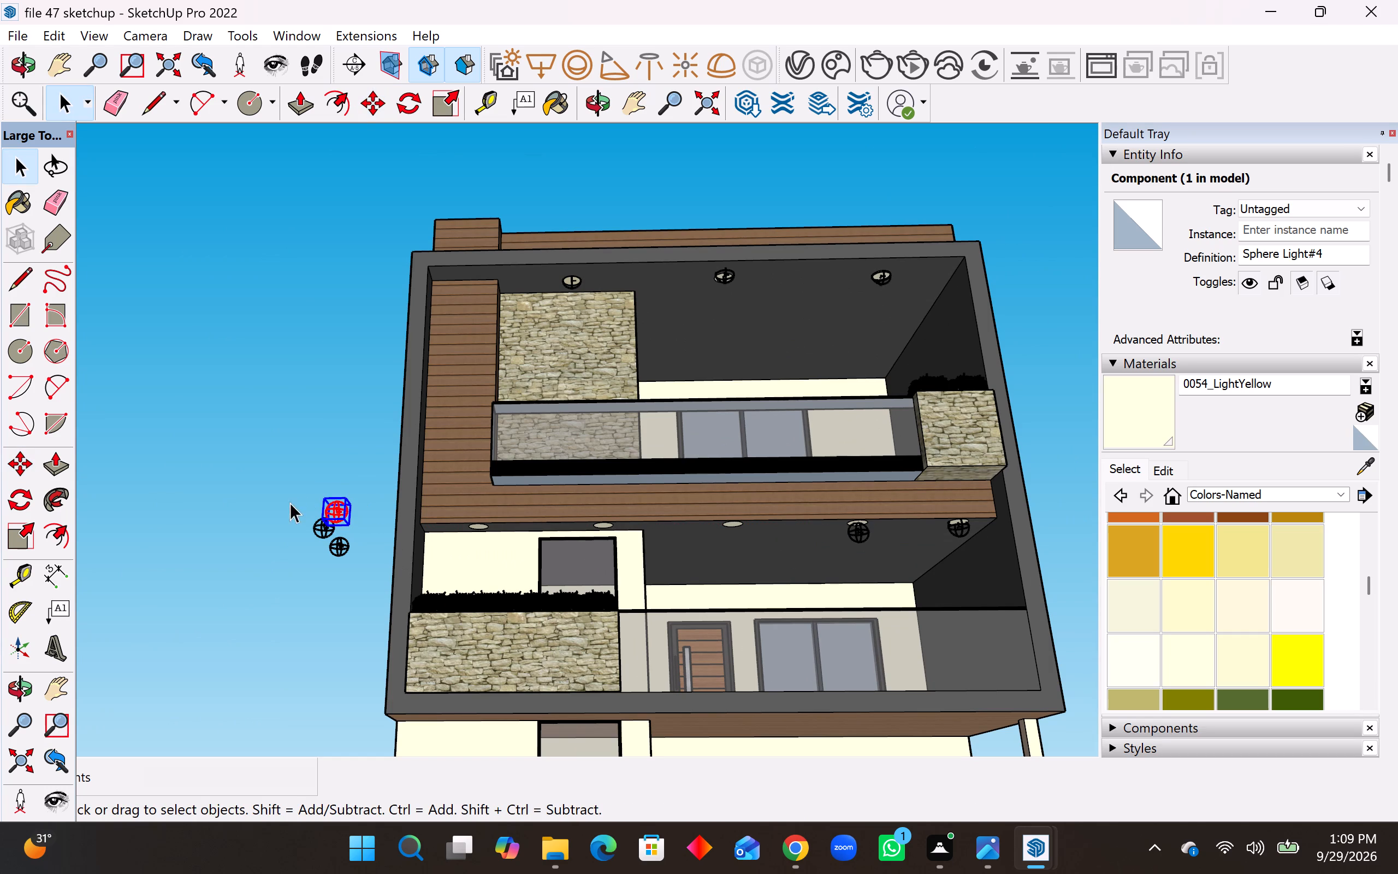
pyautogui.press('m')
pyautogui.moveTo(350, 510); pyautogui.dragTo(353, 600, button='middle')
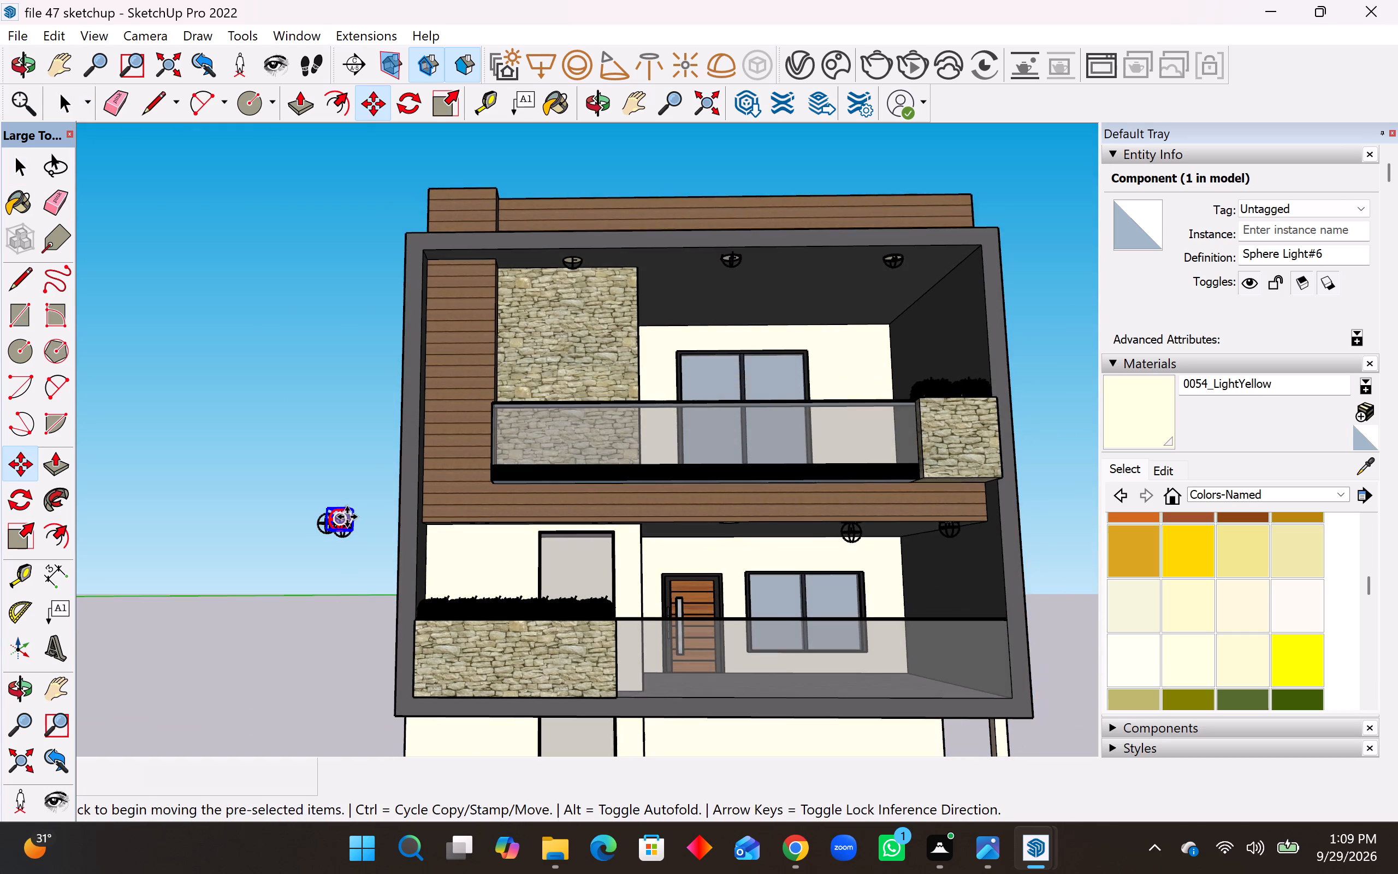
pyautogui.scroll(6, 347, 515)
pyautogui.click(349, 505)
pyautogui.scroll(-10, 294, 554)
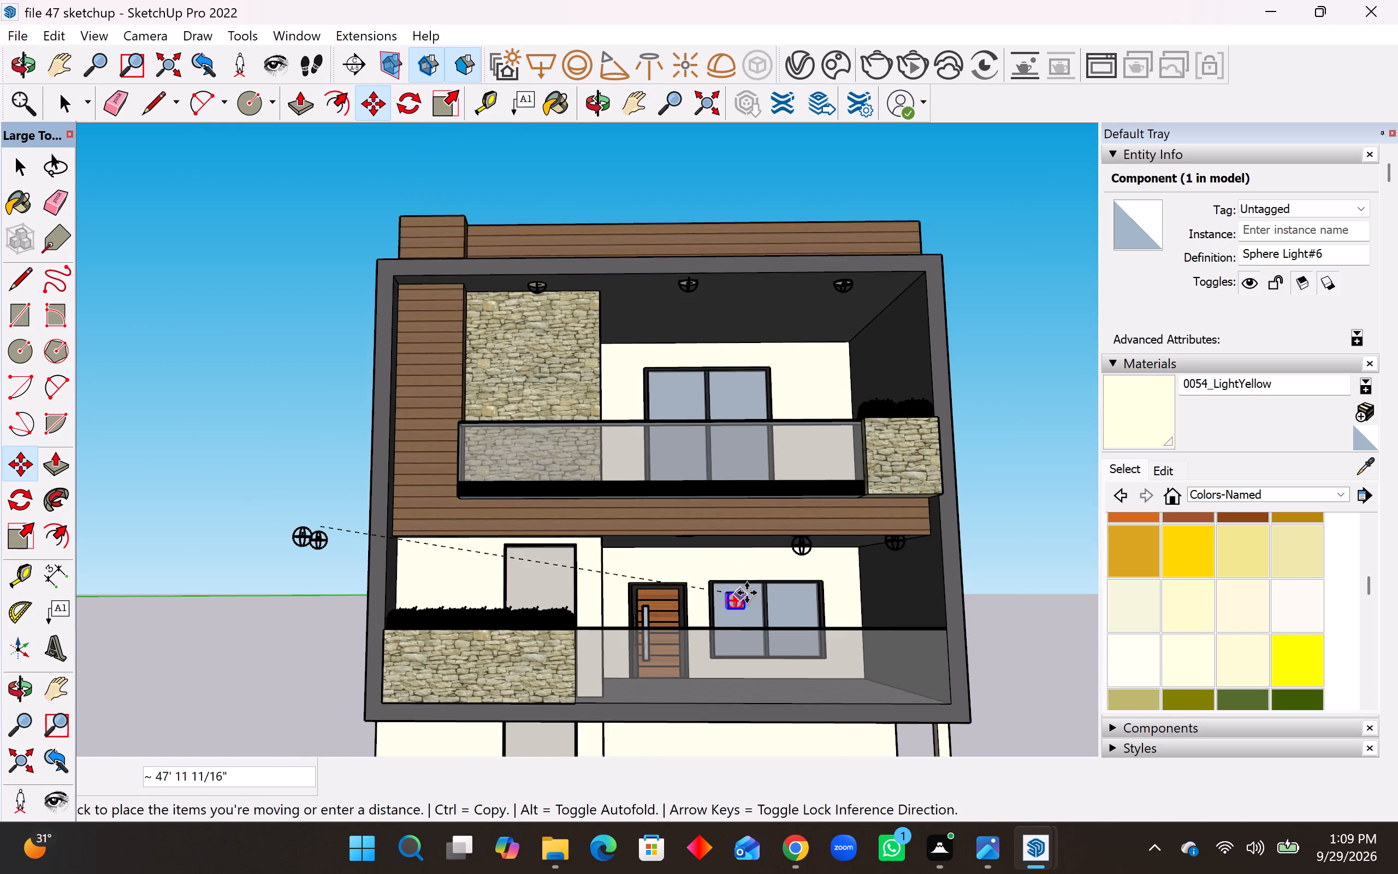
pyautogui.moveTo(749, 592); pyautogui.dragTo(727, 444, button='middle')
pyautogui.scroll(14, 722, 556)
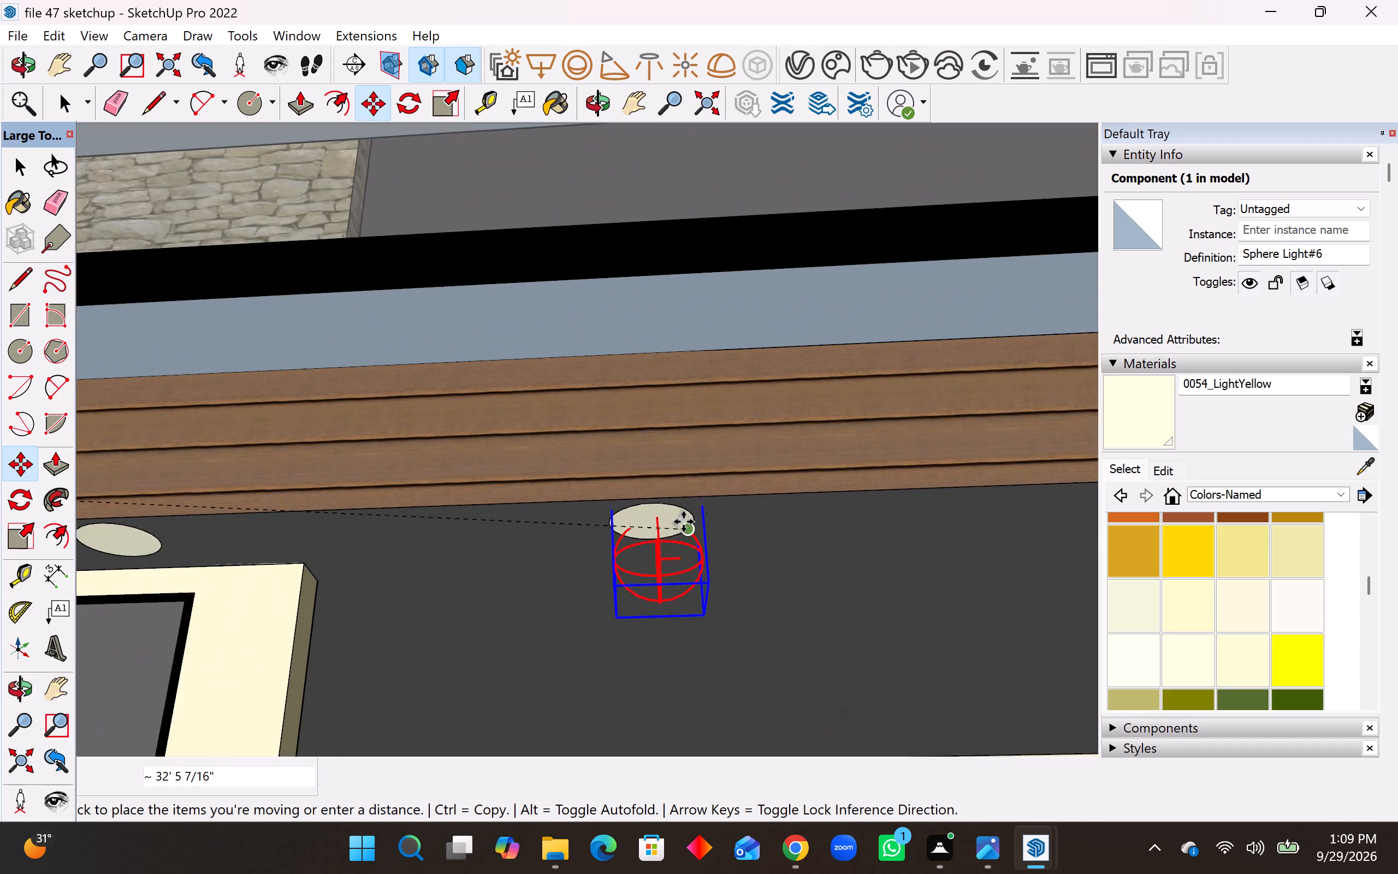
pyautogui.scroll(3, 683, 522)
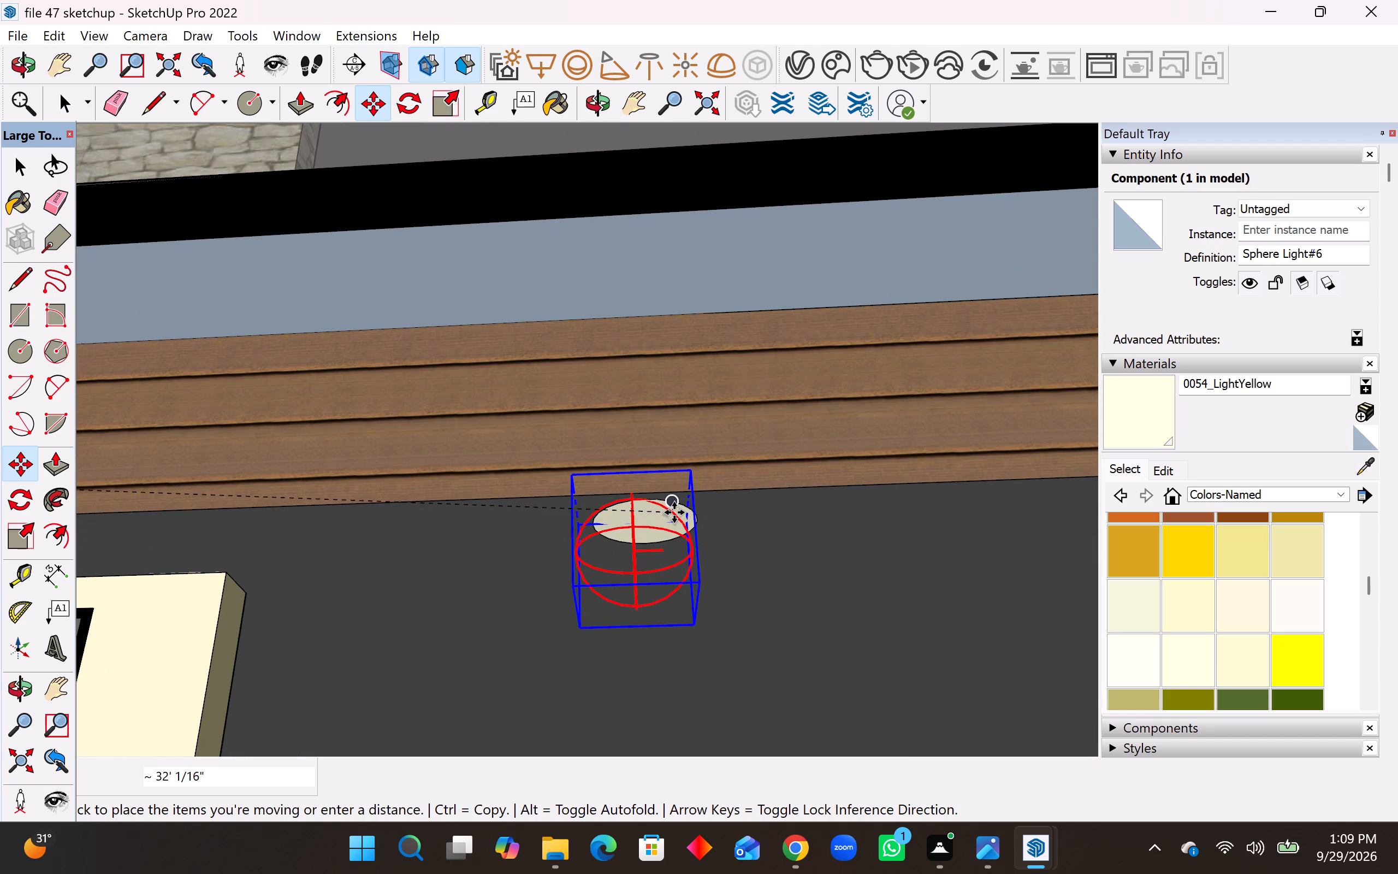
pyautogui.scroll(8, 677, 518)
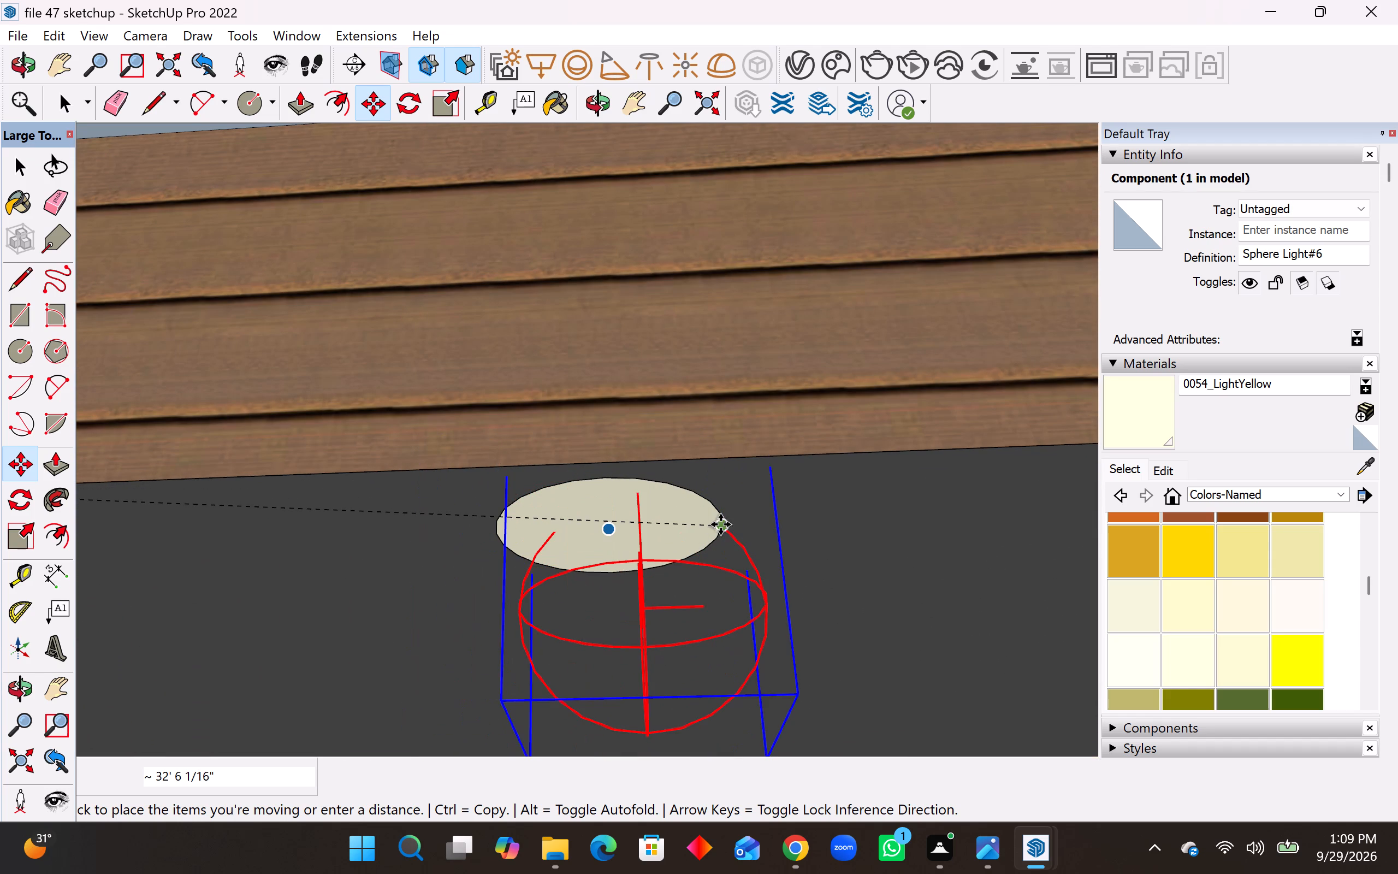
pyautogui.click(724, 530)
# Shift Sphere Light#6 a few inches to centre it beneath the middle ceiling disc, and check it from the side.
pyautogui.moveTo(723, 536); pyautogui.dragTo(662, 527, button='middle')
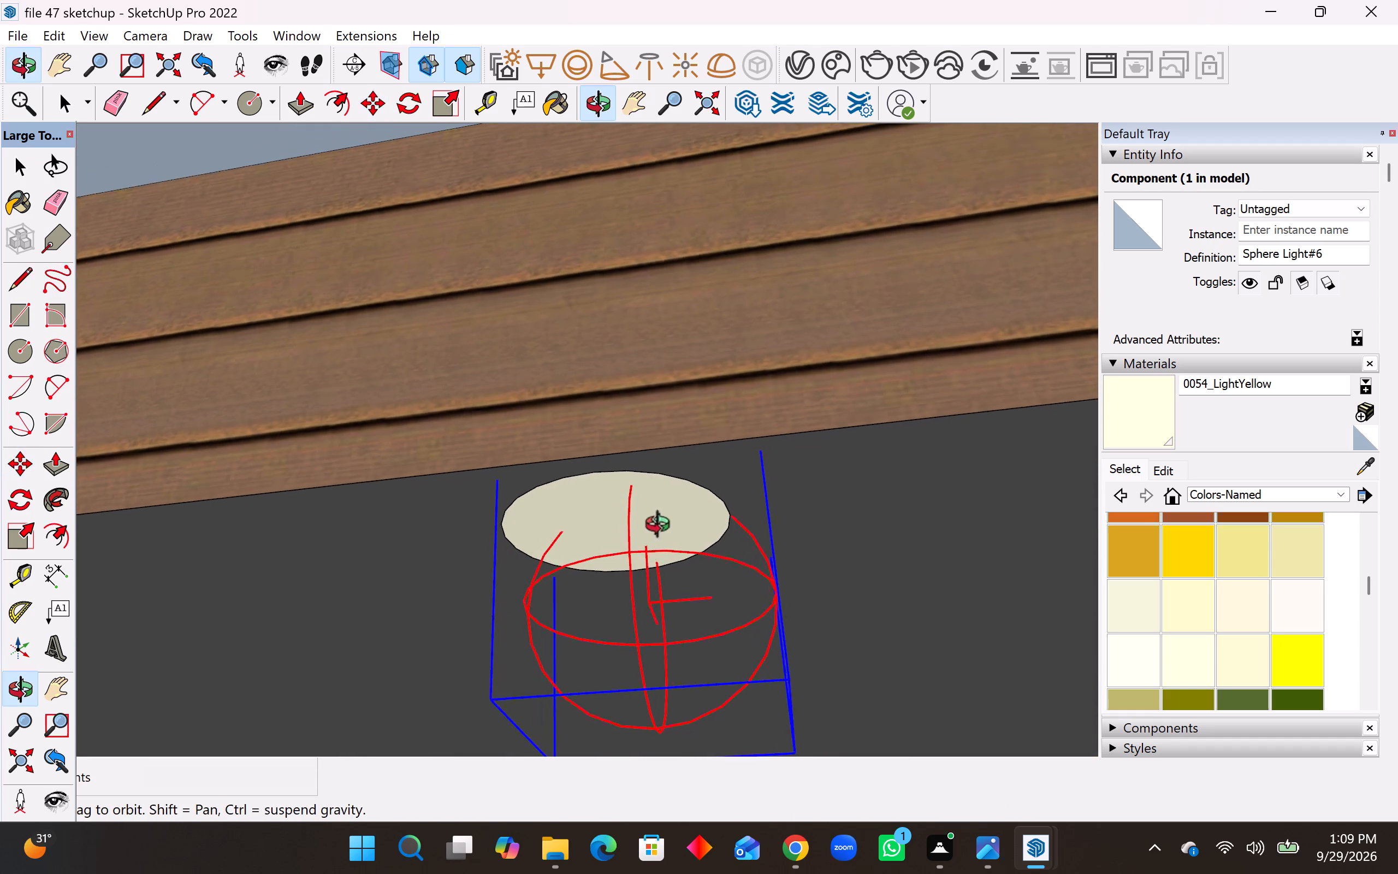
pyautogui.moveTo(662, 527); pyautogui.dragTo(661, 527, button='middle')
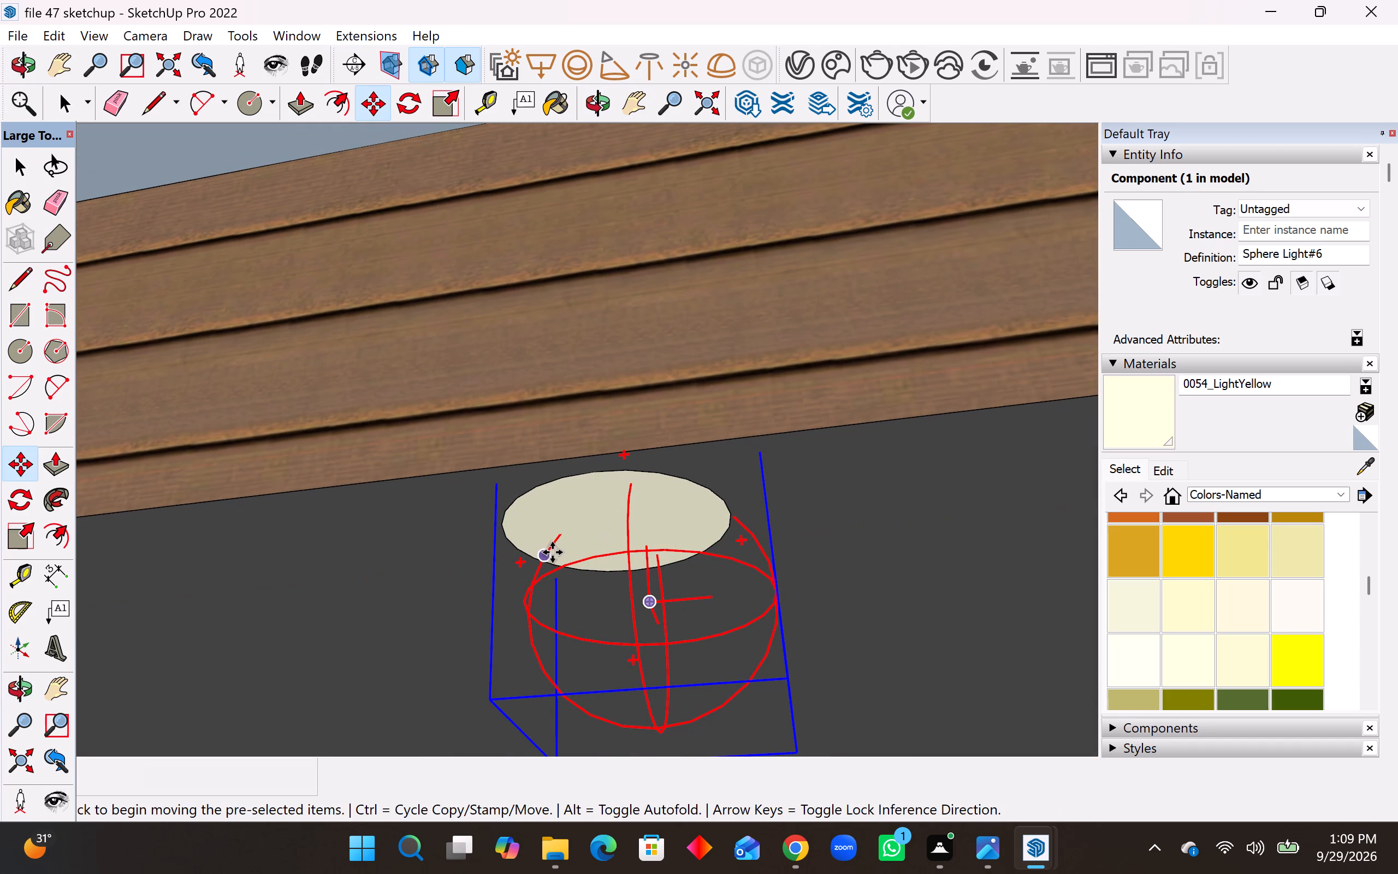
pyautogui.click(552, 552)
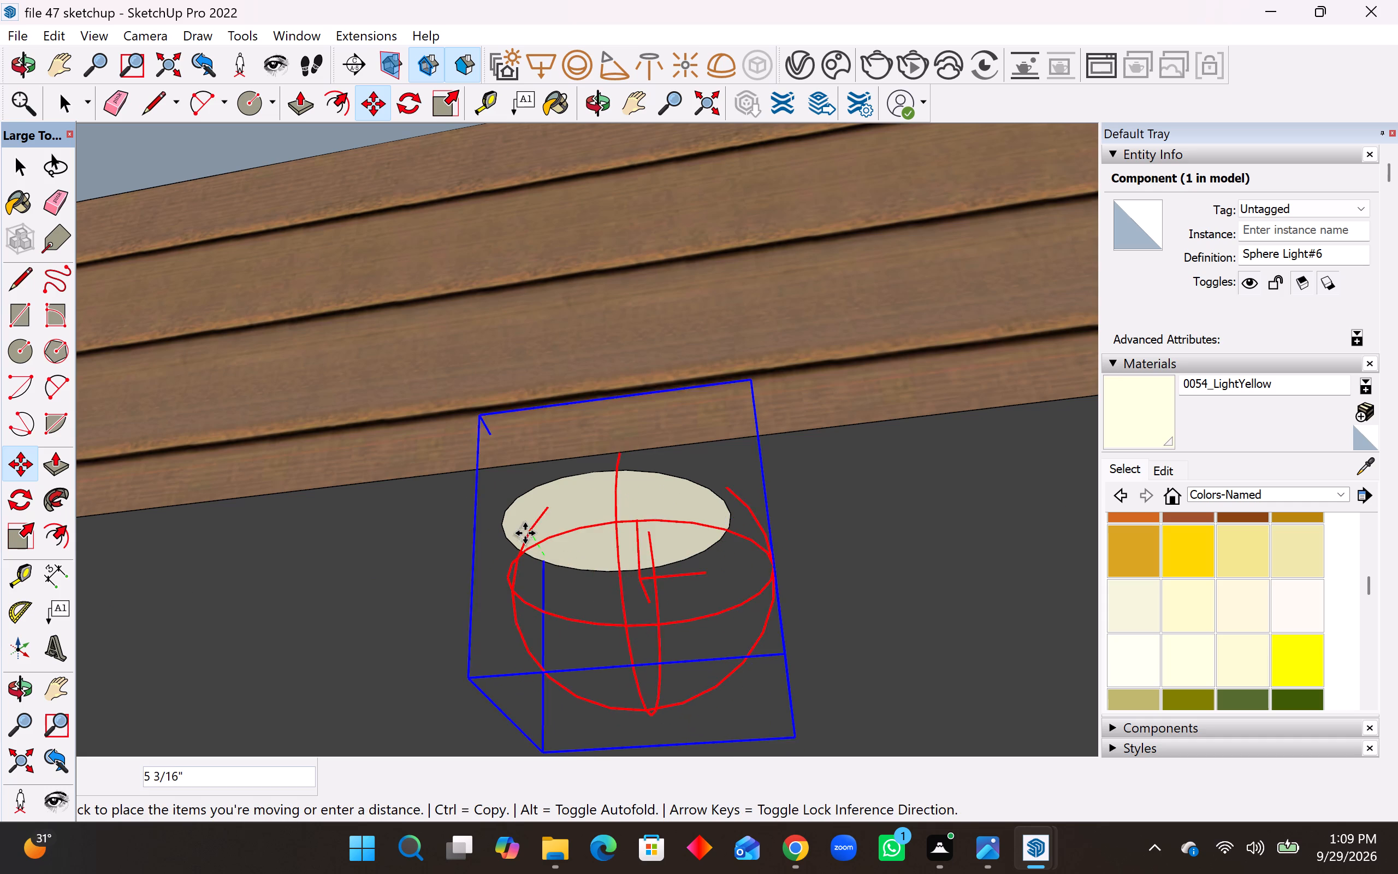
pyautogui.click(523, 541)
pyautogui.moveTo(643, 536); pyautogui.dragTo(712, 514, button='middle')
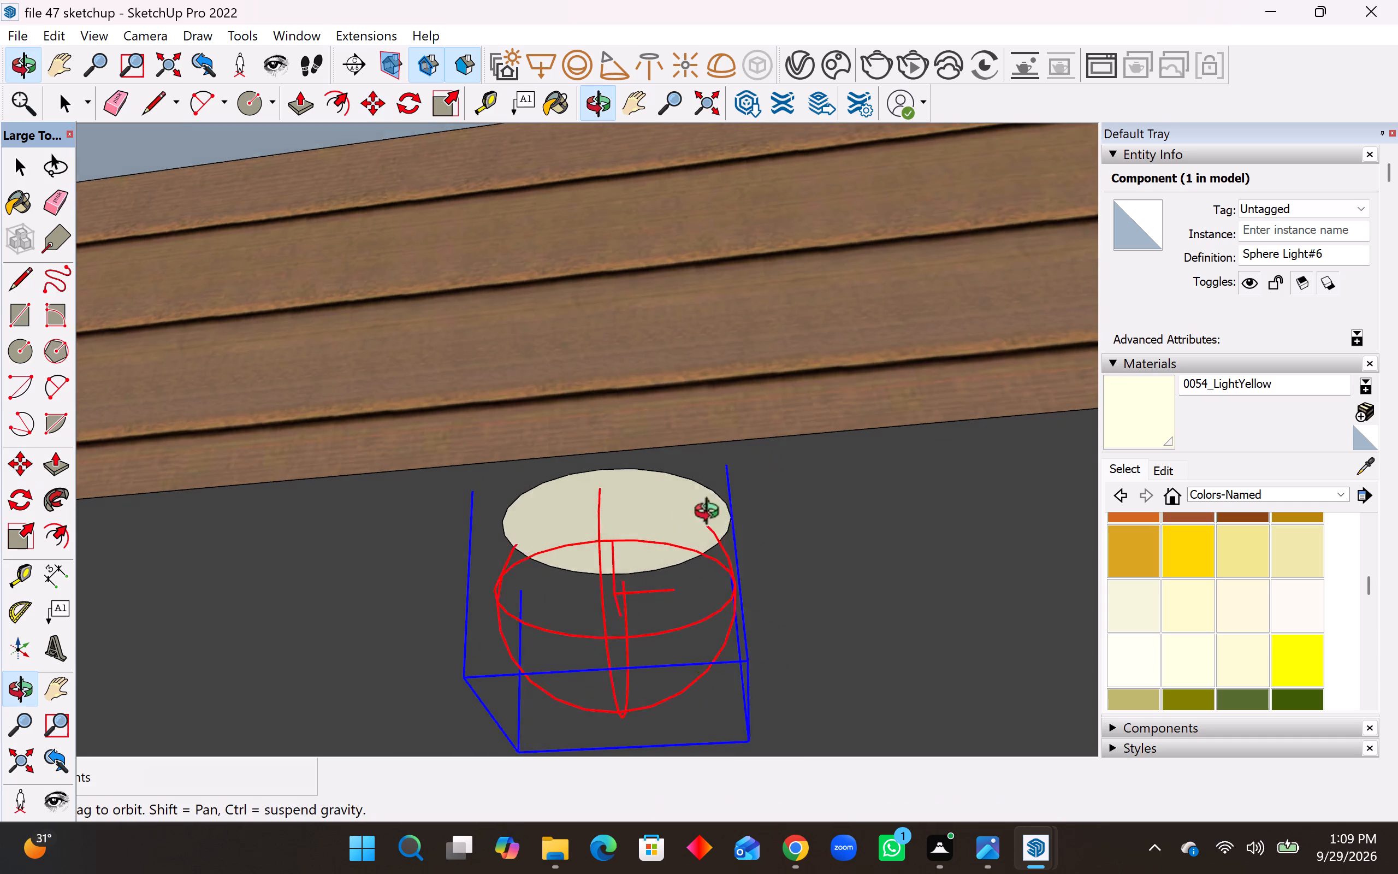
pyautogui.moveTo(712, 514); pyautogui.dragTo(1073, 596, button='middle')
pyautogui.moveTo(843, 547); pyautogui.dragTo(796, 590, button='middle')
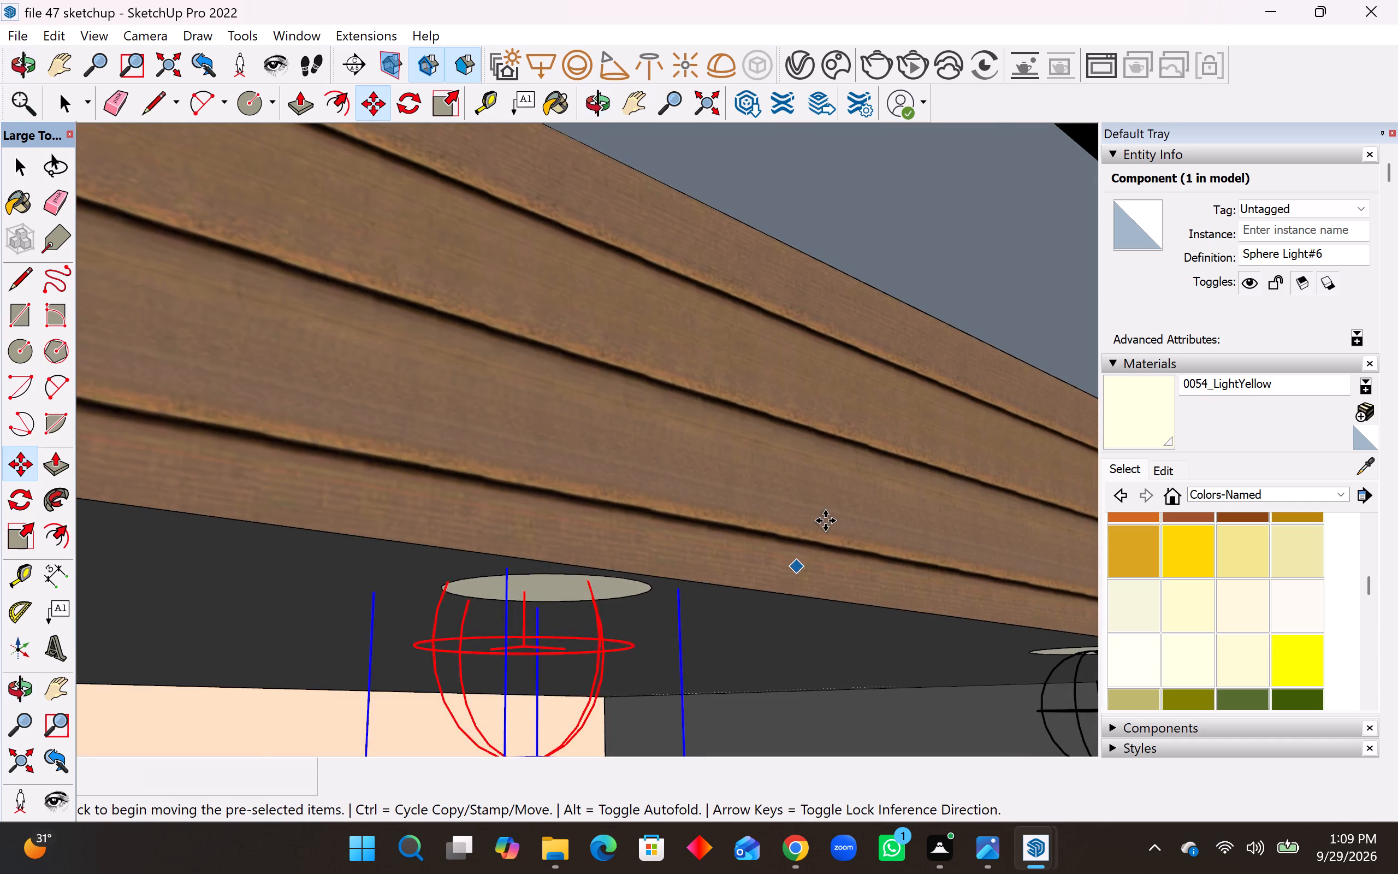
# Move Sphere Light#5 about 23' 3 3/4" from beside the house to the lower balcony's ceiling disc above the tall narrow window.
pyautogui.scroll(-20, 825, 521)
pyautogui.scroll(-7, 825, 521)
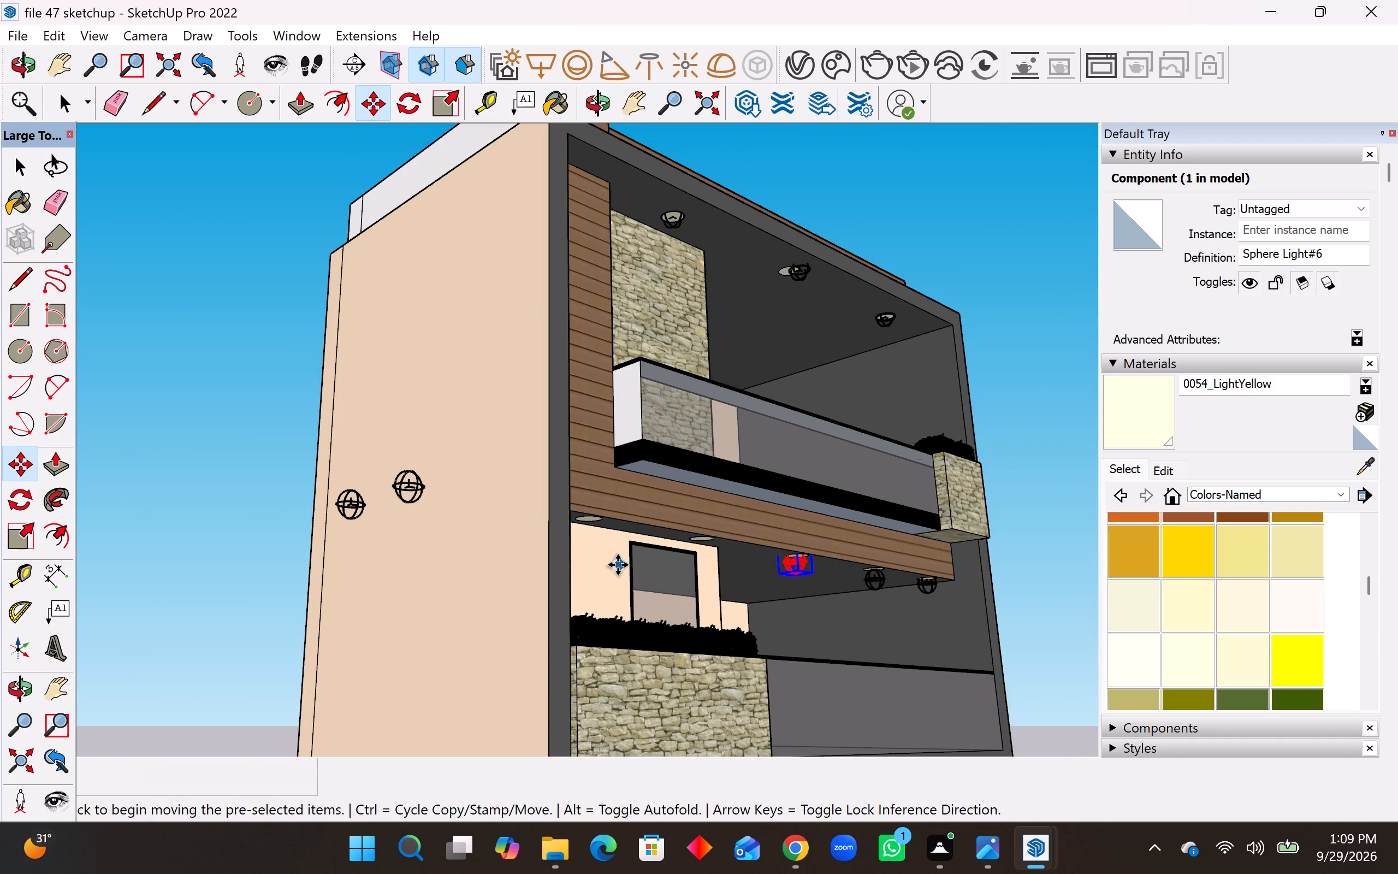
pyautogui.press('space')
pyautogui.click(413, 494)
pyautogui.press('m')
pyautogui.scroll(2, 410, 474)
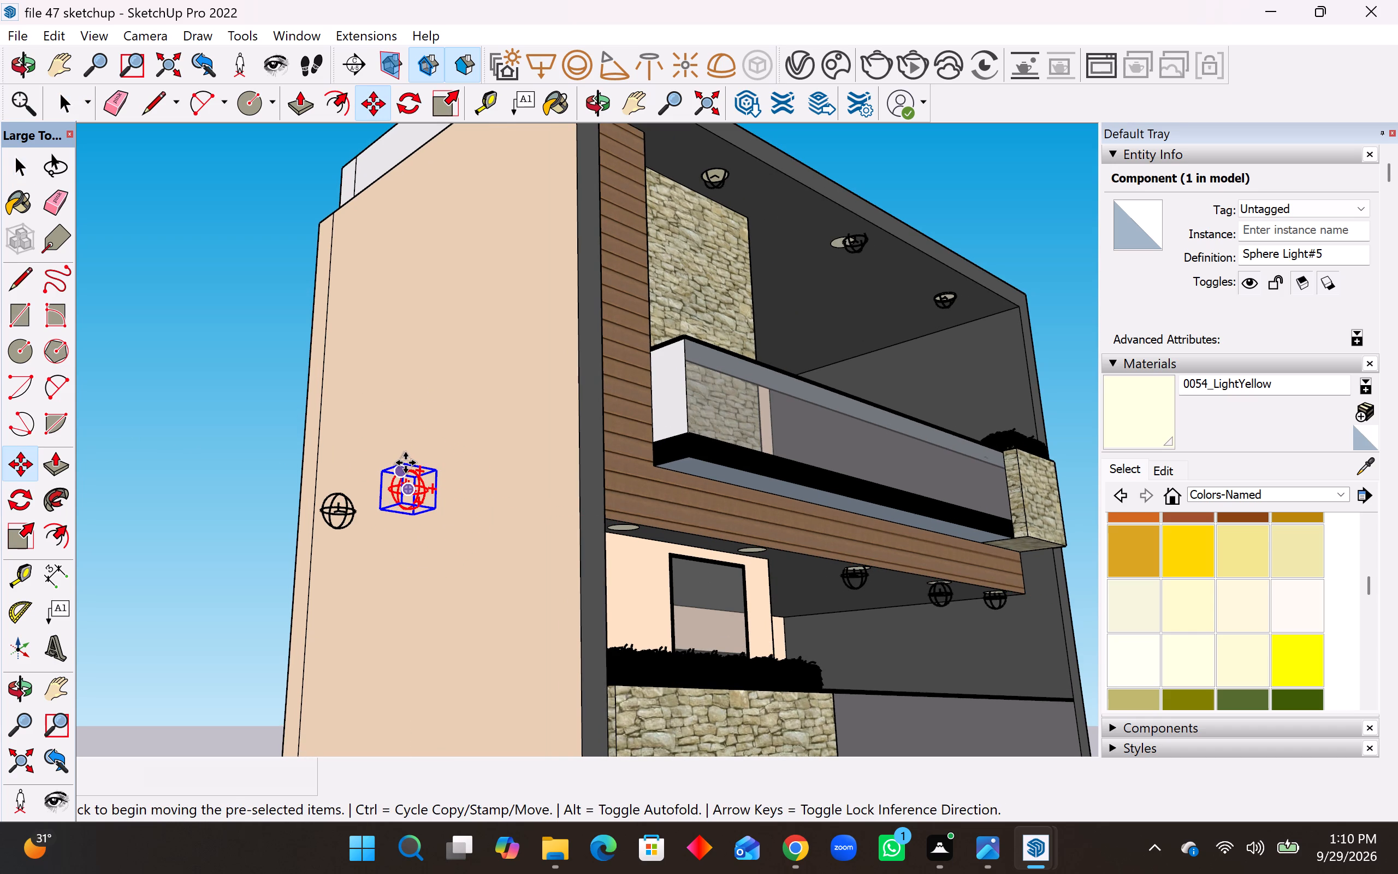
pyautogui.click(405, 463)
pyautogui.moveTo(790, 550); pyautogui.dragTo(528, 497, button='middle')
pyautogui.scroll(6, 501, 488)
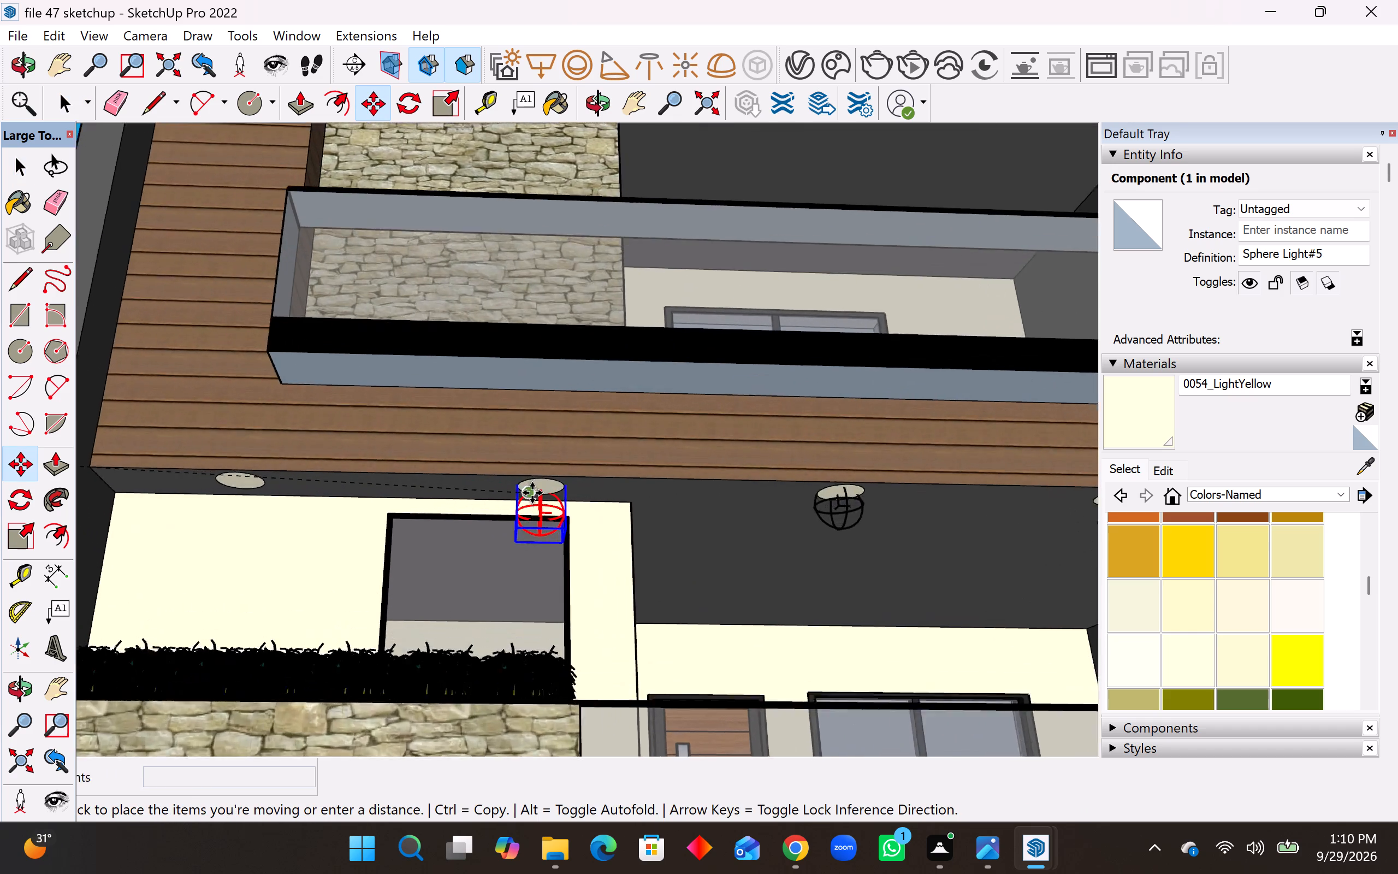
pyautogui.scroll(4, 532, 493)
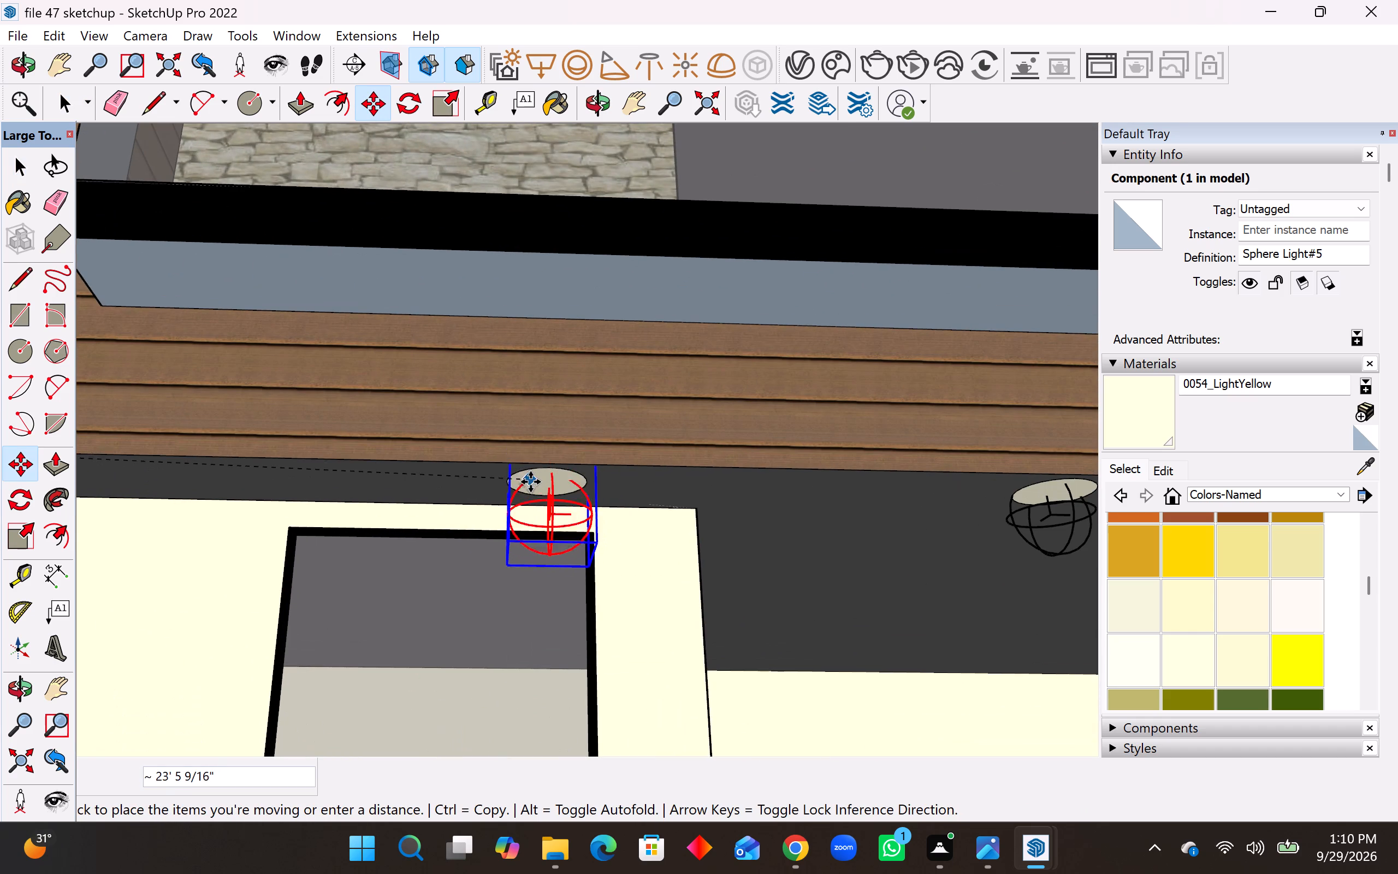
pyautogui.scroll(12, 530, 483)
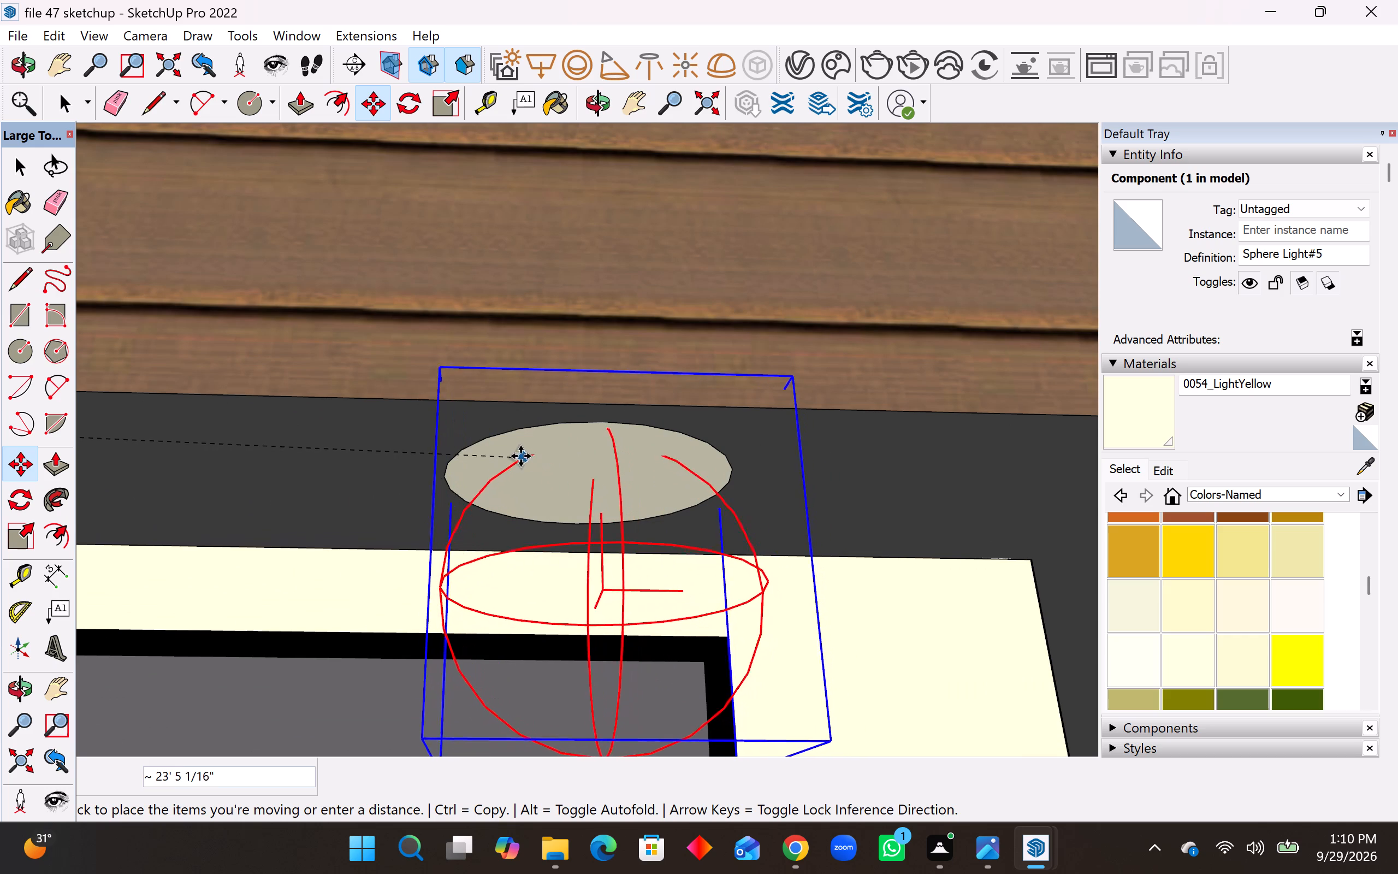
pyautogui.click(500, 441)
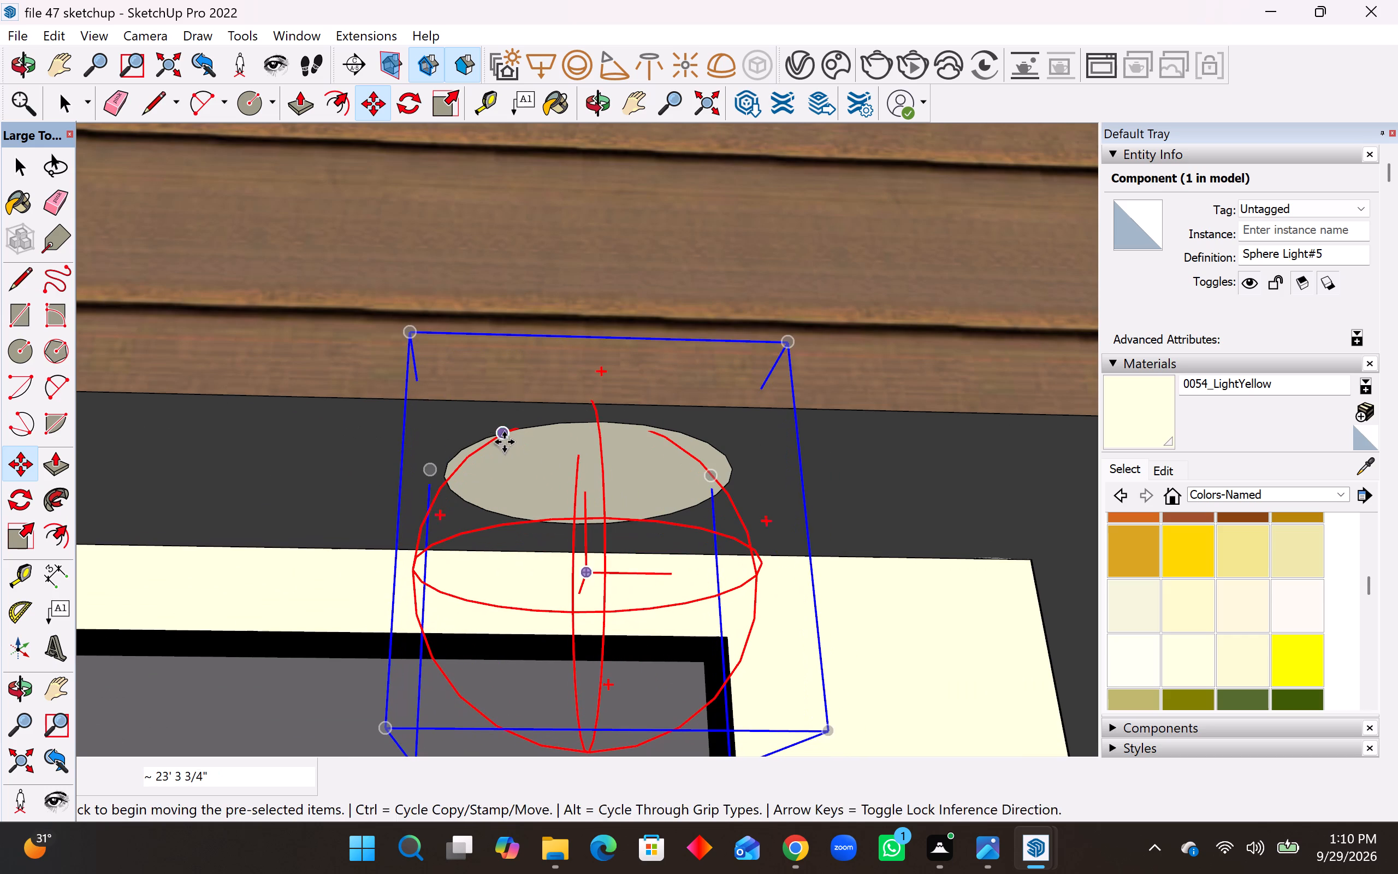
pyautogui.moveTo(662, 521); pyautogui.dragTo(1088, 458, button='middle')
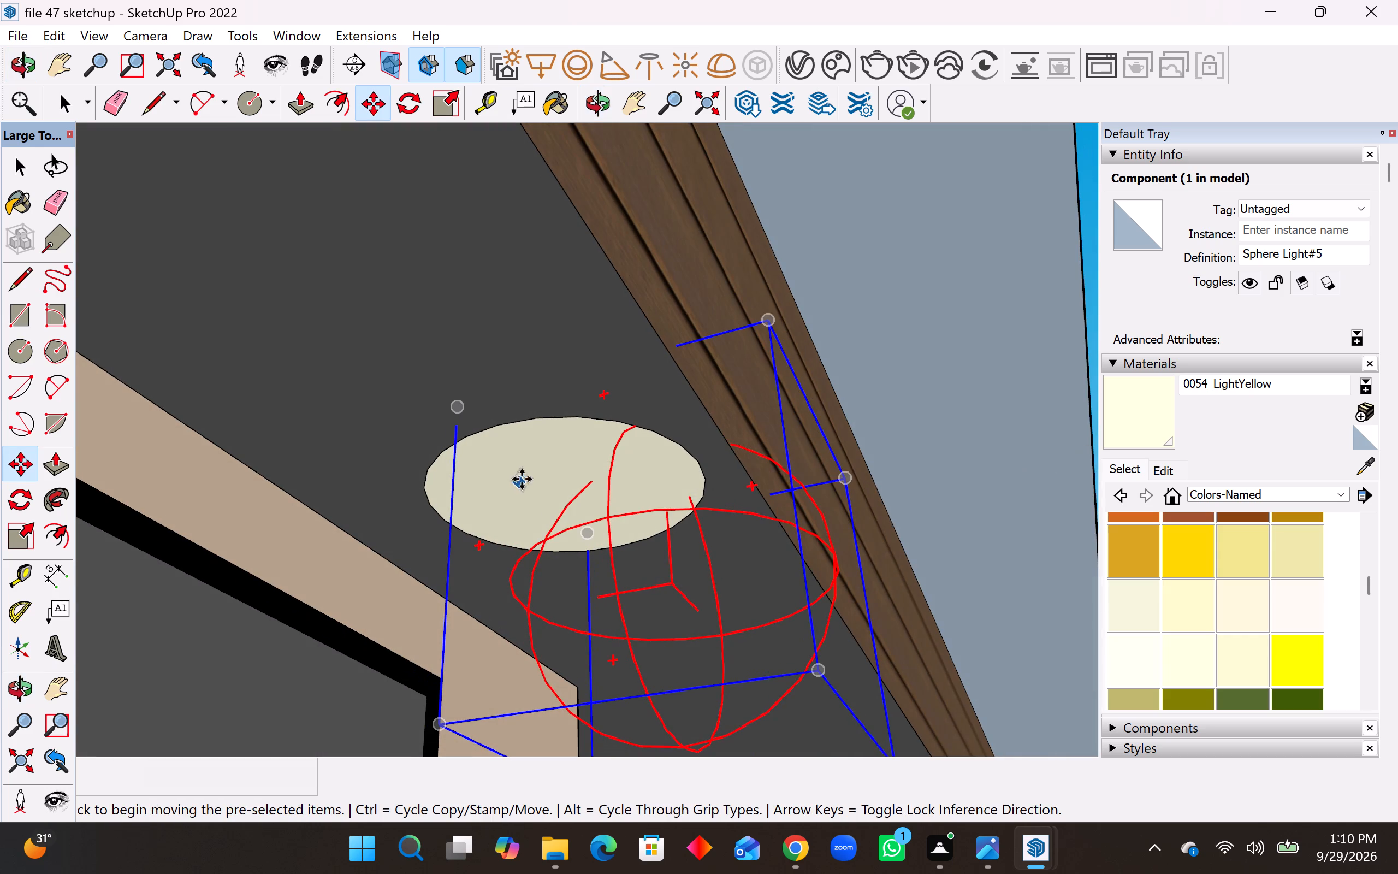
# Shift Sphere Light#5 about 7 15/16" to centre it beneath its lower-balcony ceiling disc, and check it from the front.
pyautogui.click(627, 438)
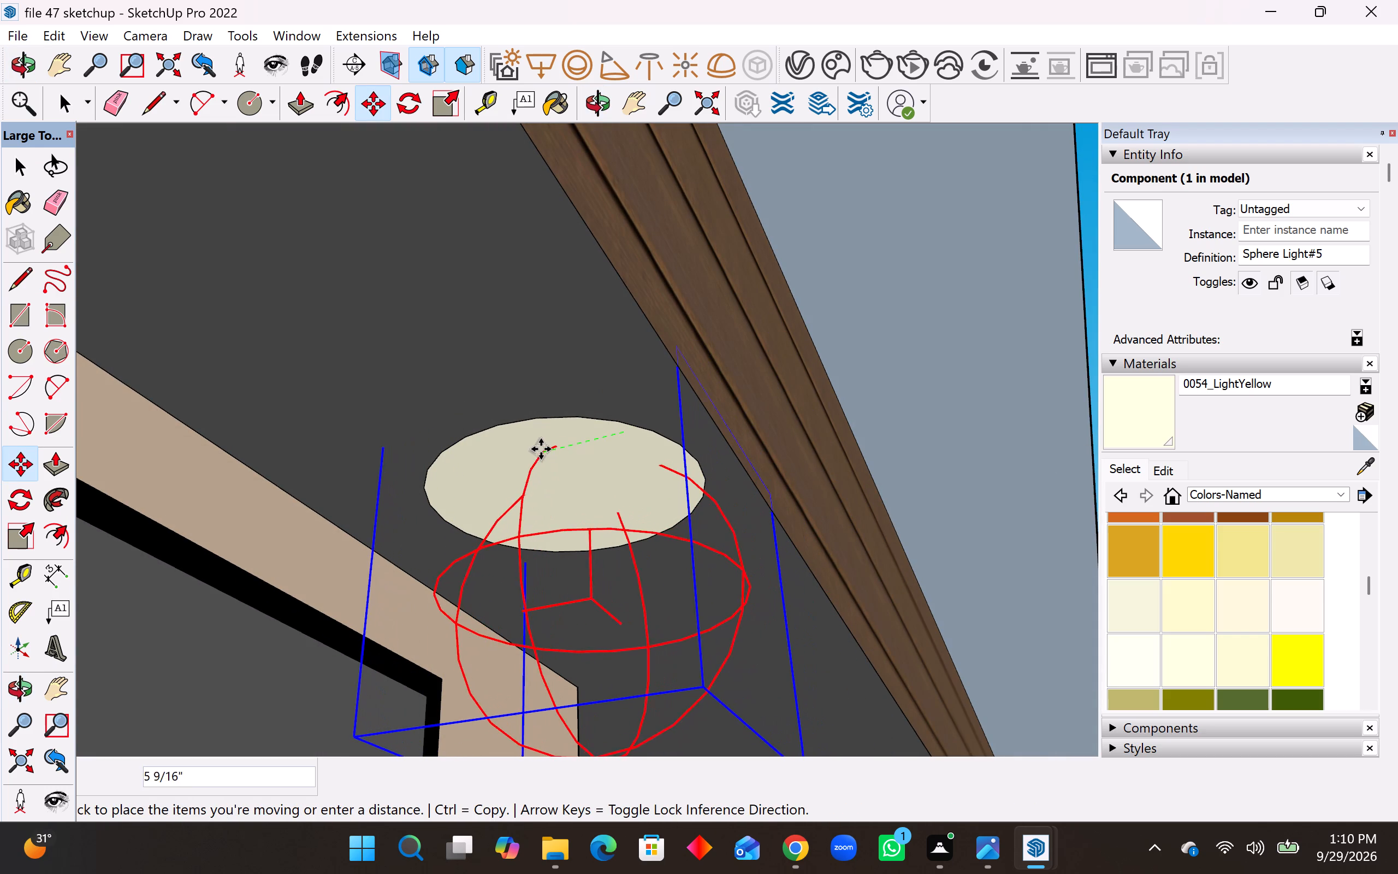
pyautogui.click(507, 456)
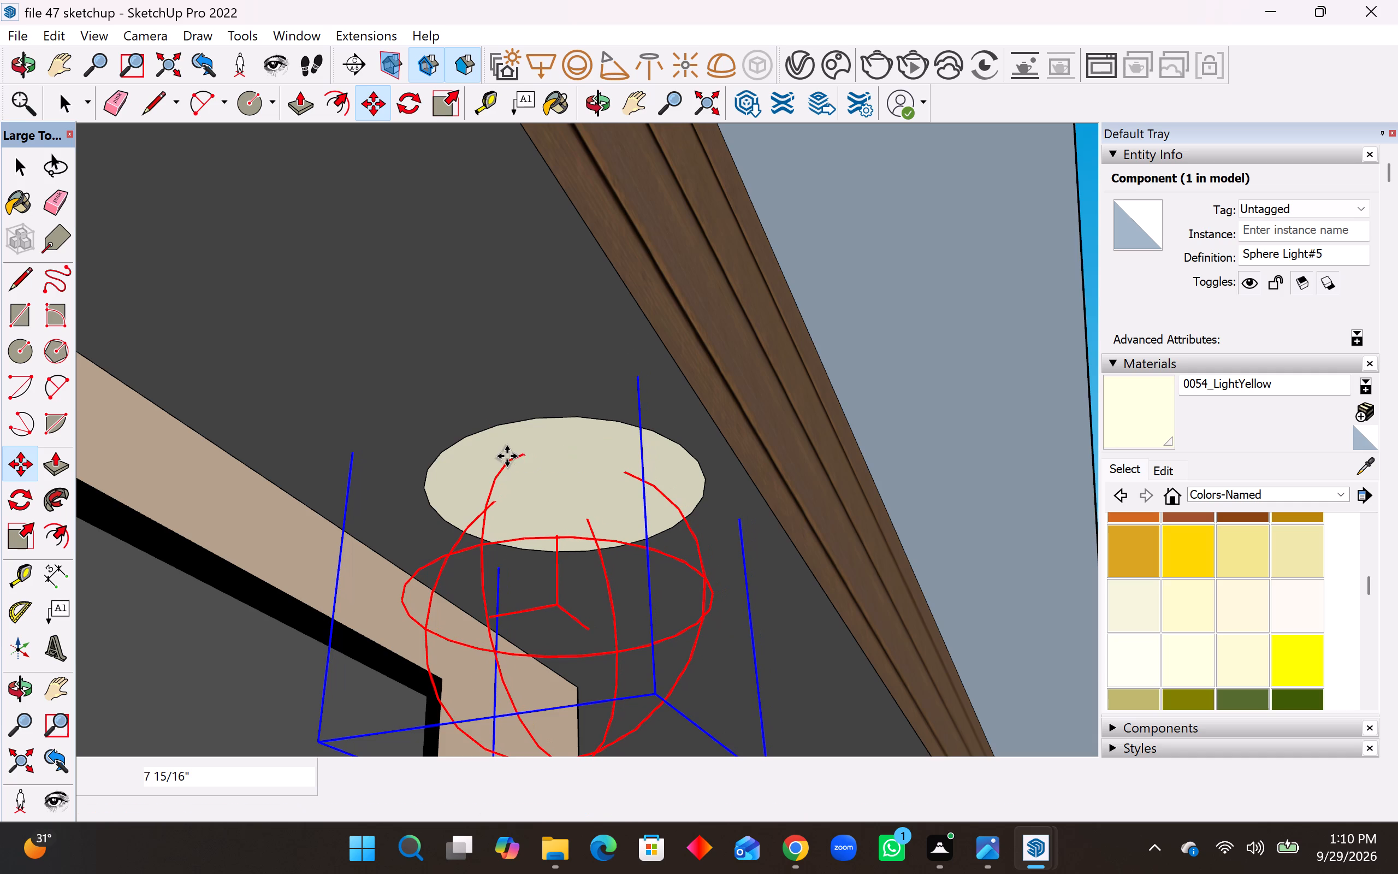
pyautogui.moveTo(550, 462); pyautogui.dragTo(248, 456, button='middle')
pyautogui.moveTo(629, 469); pyautogui.dragTo(483, 455, button='middle')
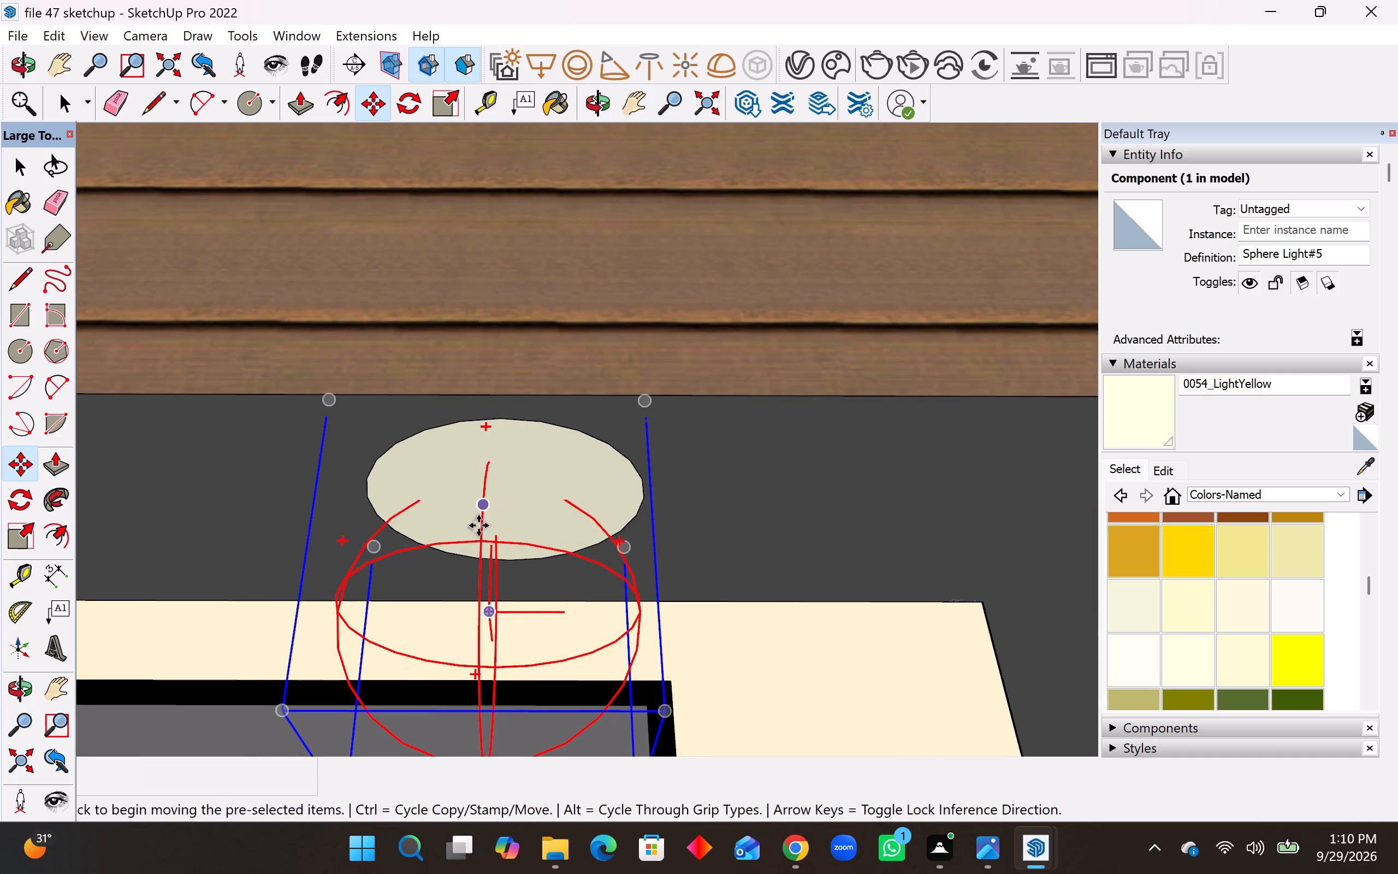
pyautogui.scroll(-17, 589, 508)
pyautogui.press('space')
# Move Sphere Light#3 about 14' 3 3/4" from beside the house to the empty lower-balcony ceiling disc nearest the outer side wall.
pyautogui.scroll(-3, 754, 538)
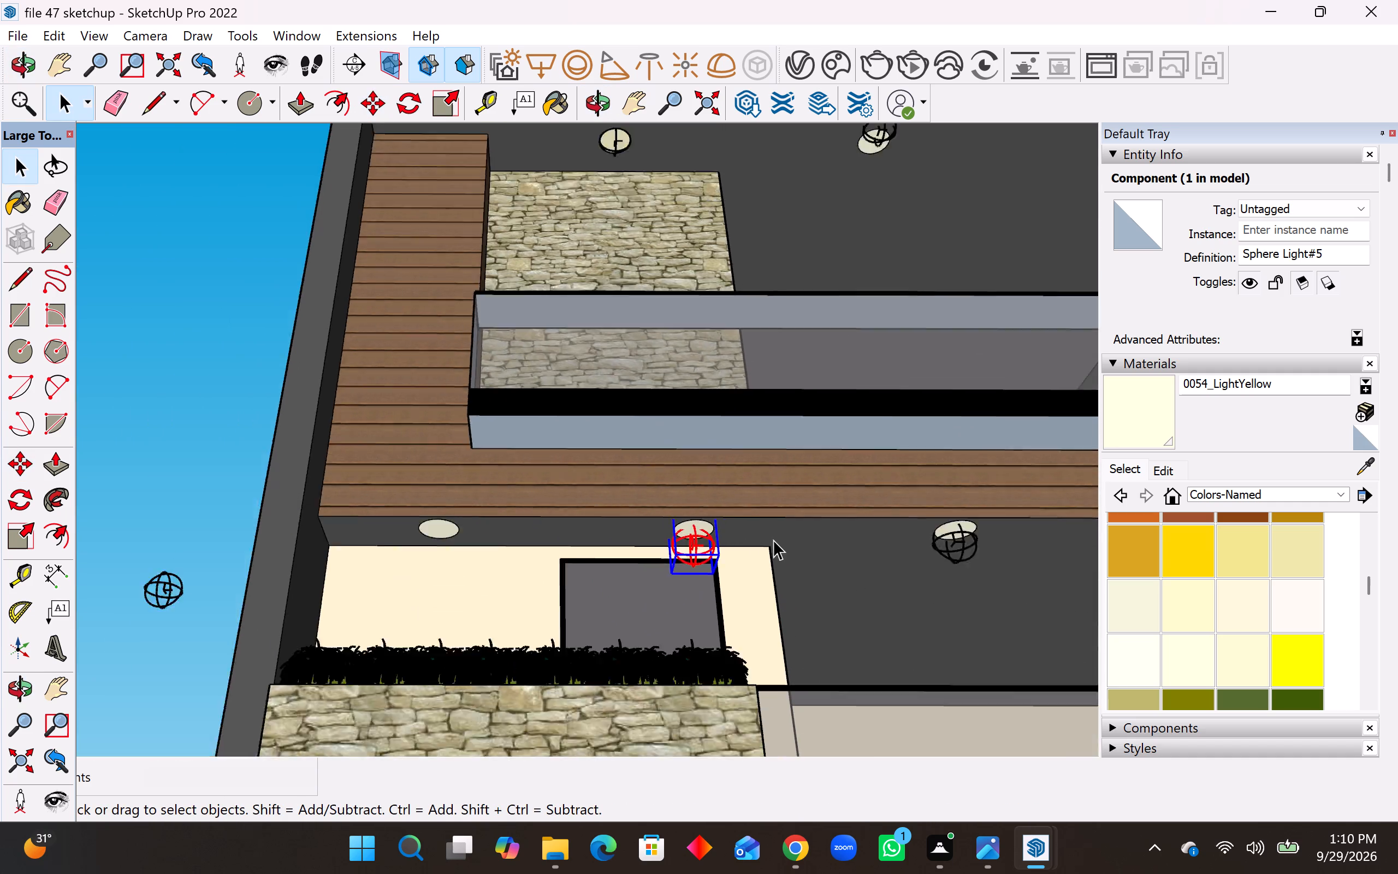
pyautogui.scroll(-8, 773, 540)
pyautogui.click(403, 569)
pyautogui.press('m')
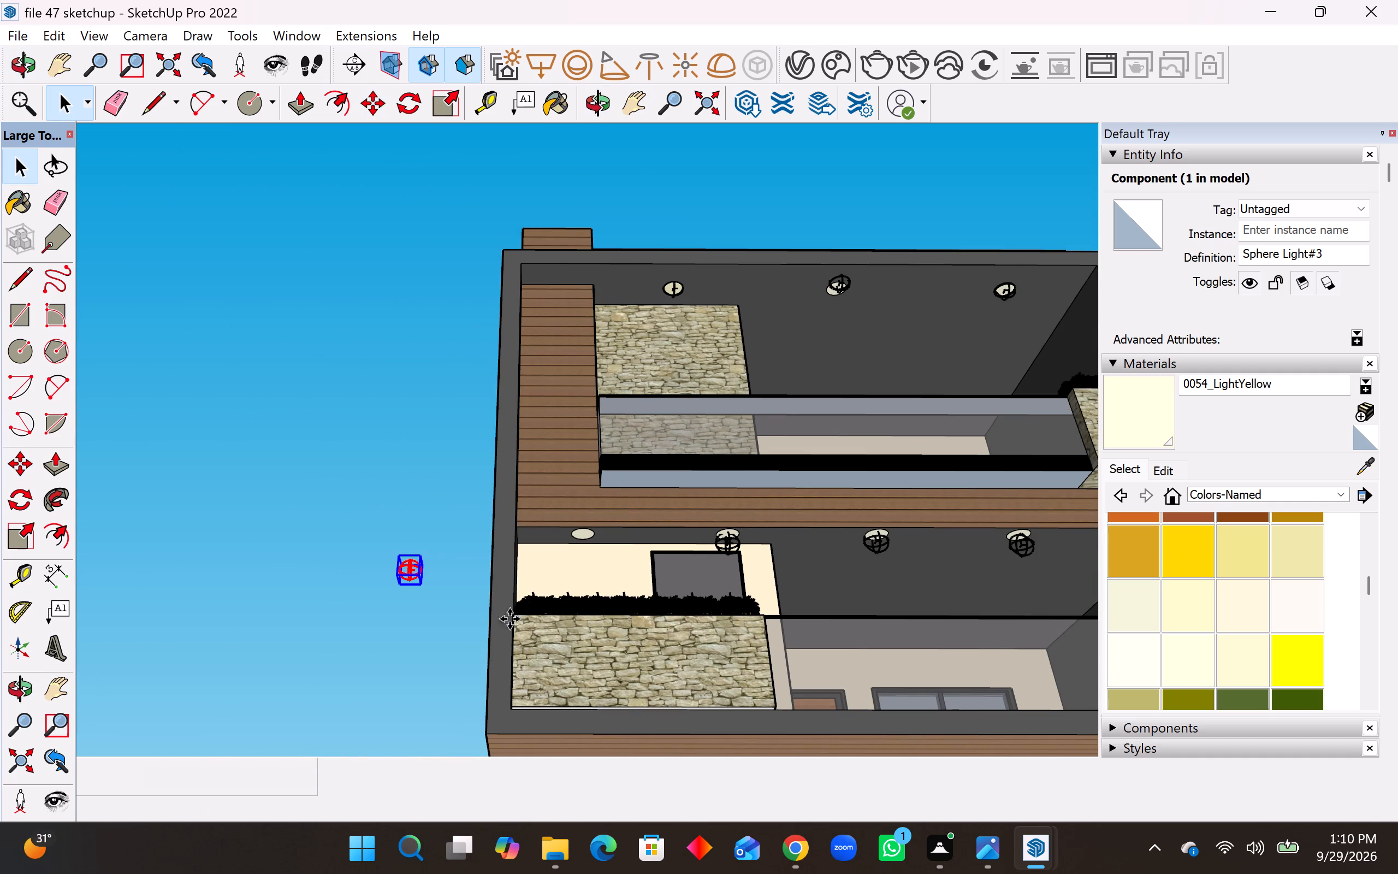
pyautogui.scroll(12, 452, 617)
pyautogui.moveTo(434, 540); pyautogui.dragTo(433, 561, button='middle')
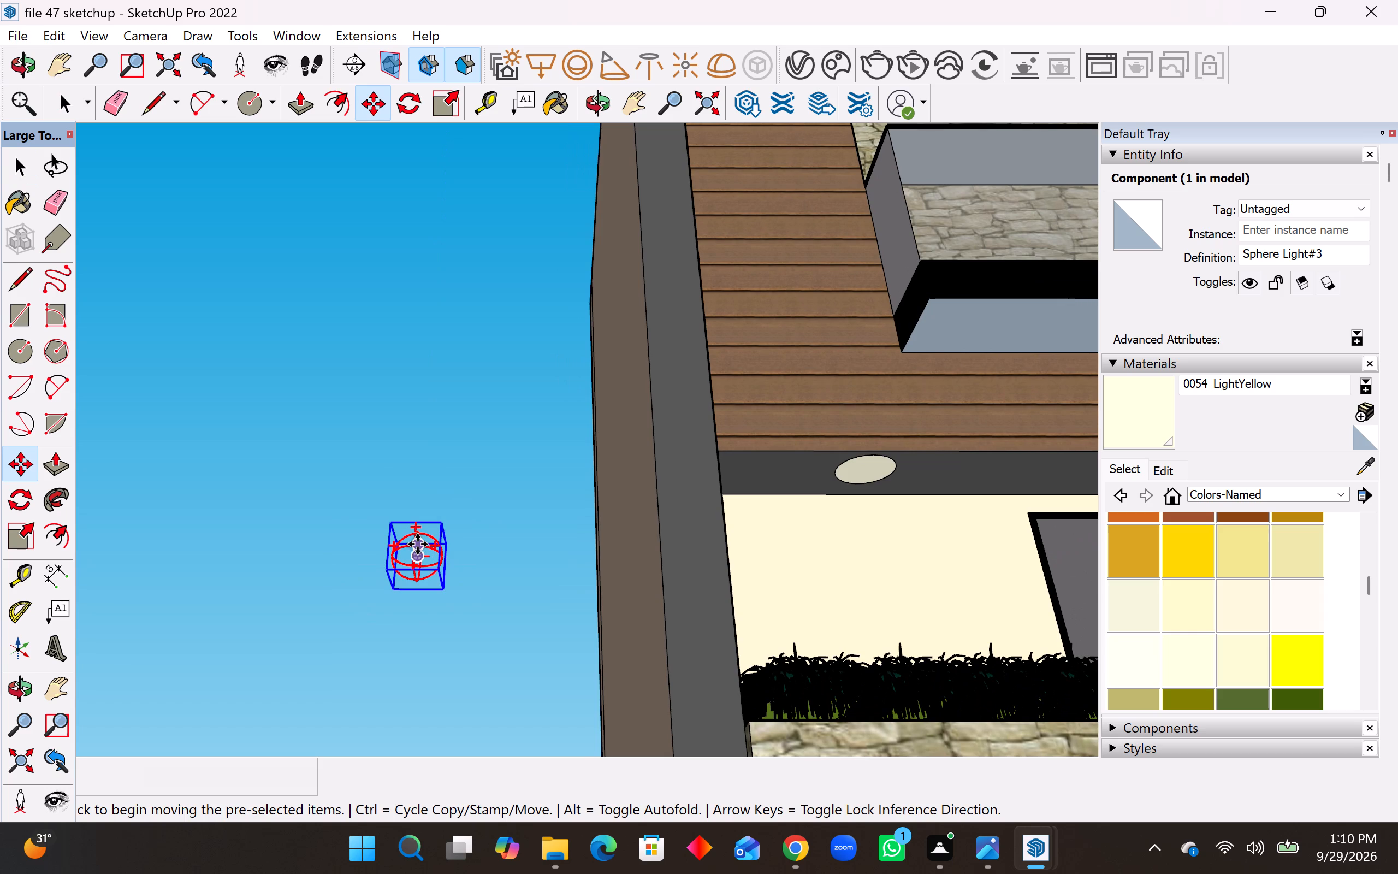
pyautogui.click(417, 544)
pyautogui.scroll(-8, 343, 554)
pyautogui.scroll(13, 581, 552)
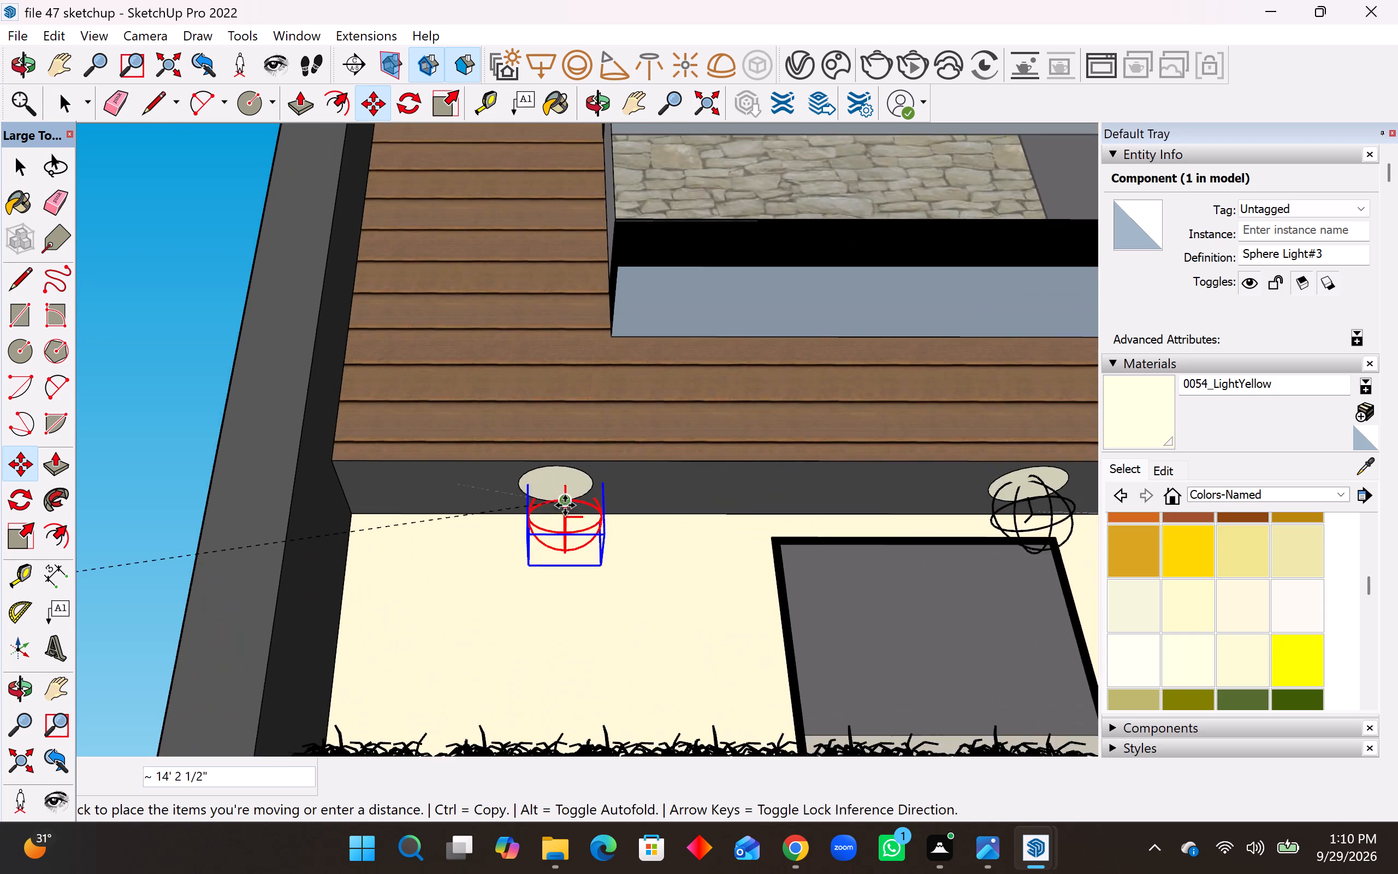
pyautogui.scroll(2, 565, 505)
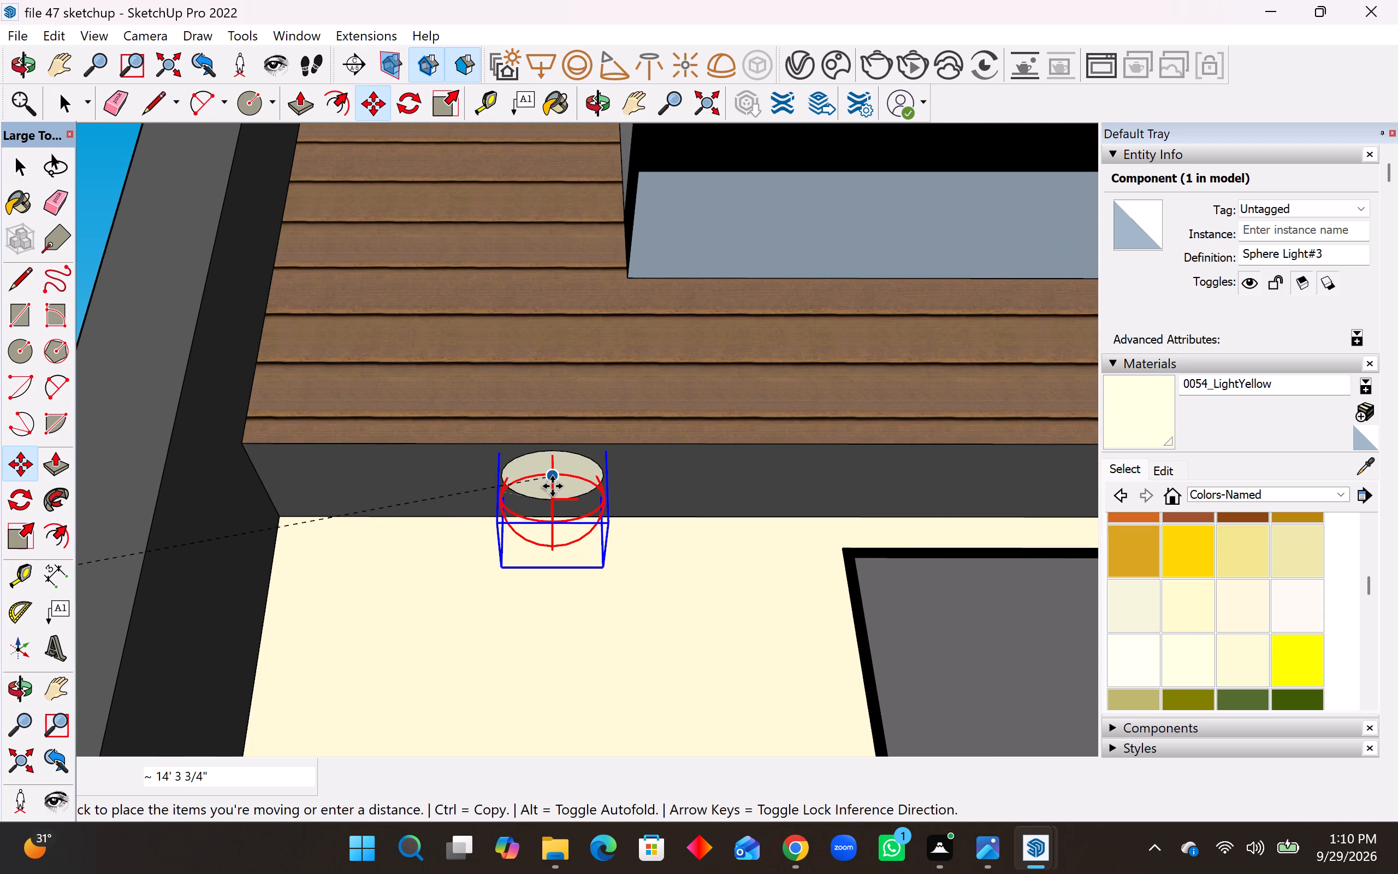
pyautogui.click(552, 486)
pyautogui.scroll(-3, 313, 575)
pyautogui.press('space')
pyautogui.scroll(-12, 208, 610)
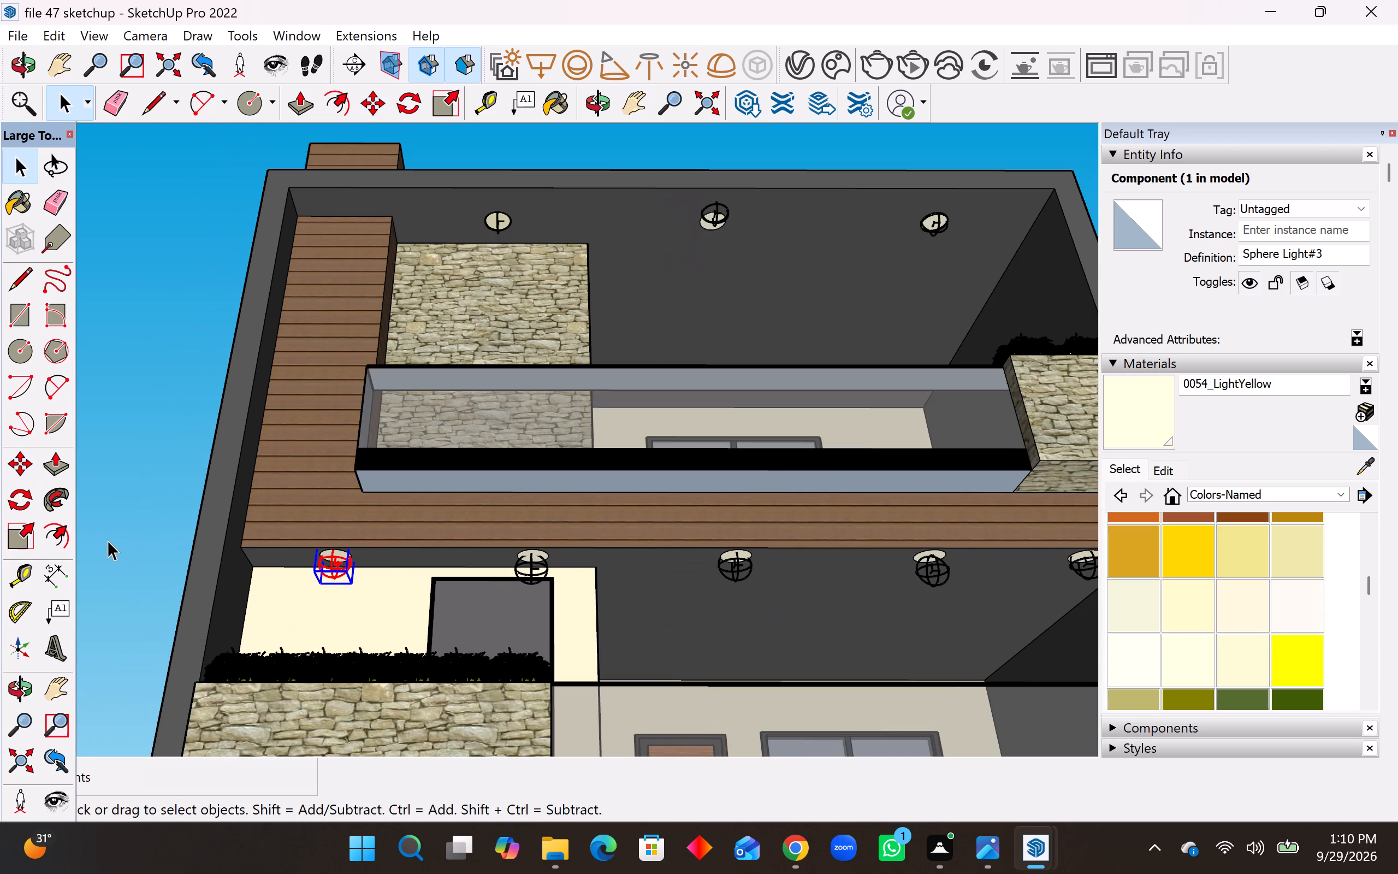
pyautogui.click(98, 539)
# Frame the full front of the house from a low angle and test-render it in V-Ray with the sun off.
pyautogui.scroll(-8, 177, 547)
pyautogui.moveTo(642, 542); pyautogui.dragTo(673, 659, button='middle')
pyautogui.scroll(-3, 725, 483)
pyautogui.scroll(-4, 665, 510)
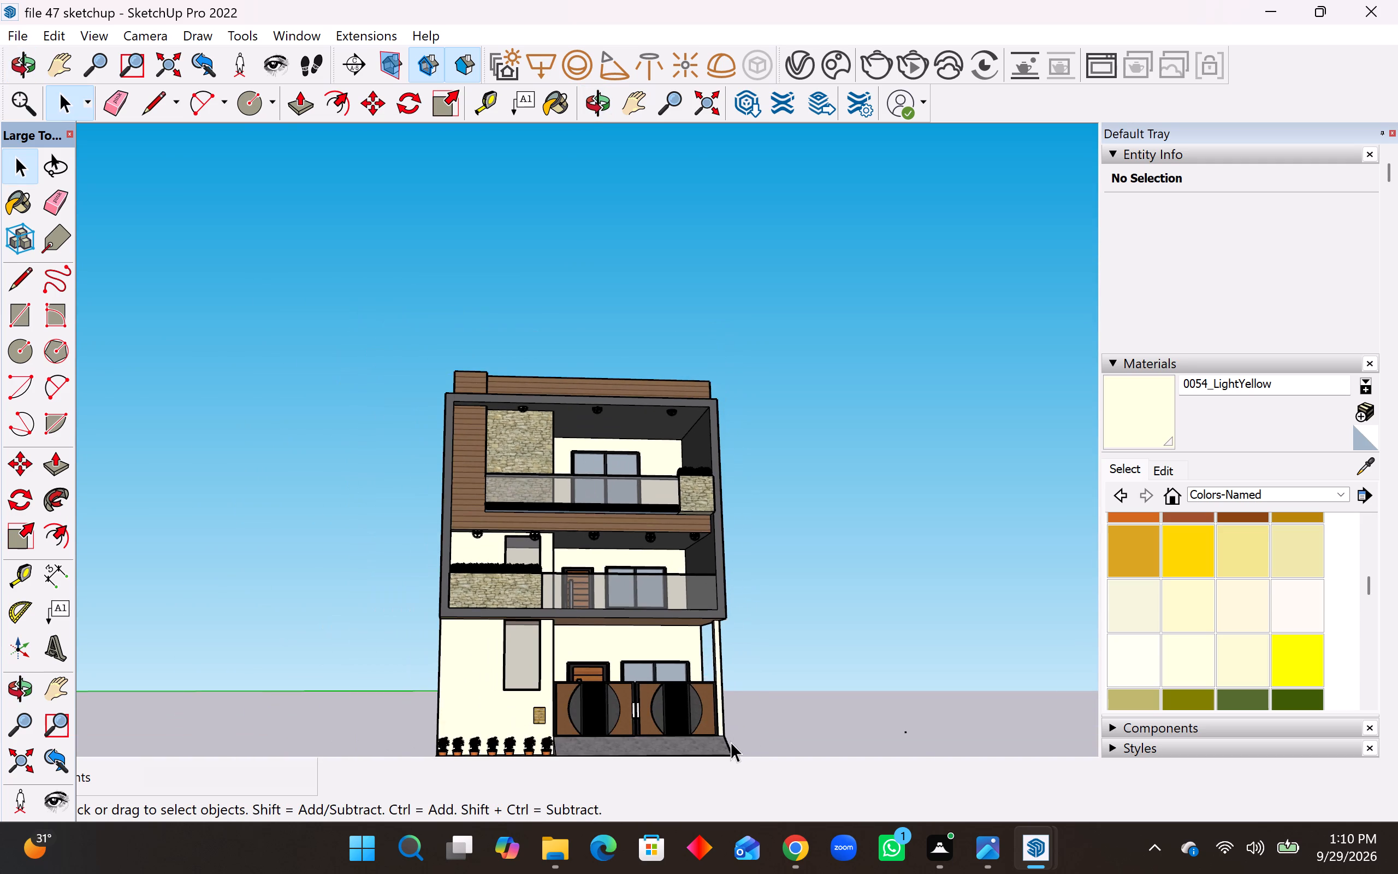
pyautogui.scroll(2, 728, 747)
pyautogui.scroll(2, 664, 733)
pyautogui.scroll(-2, 890, 554)
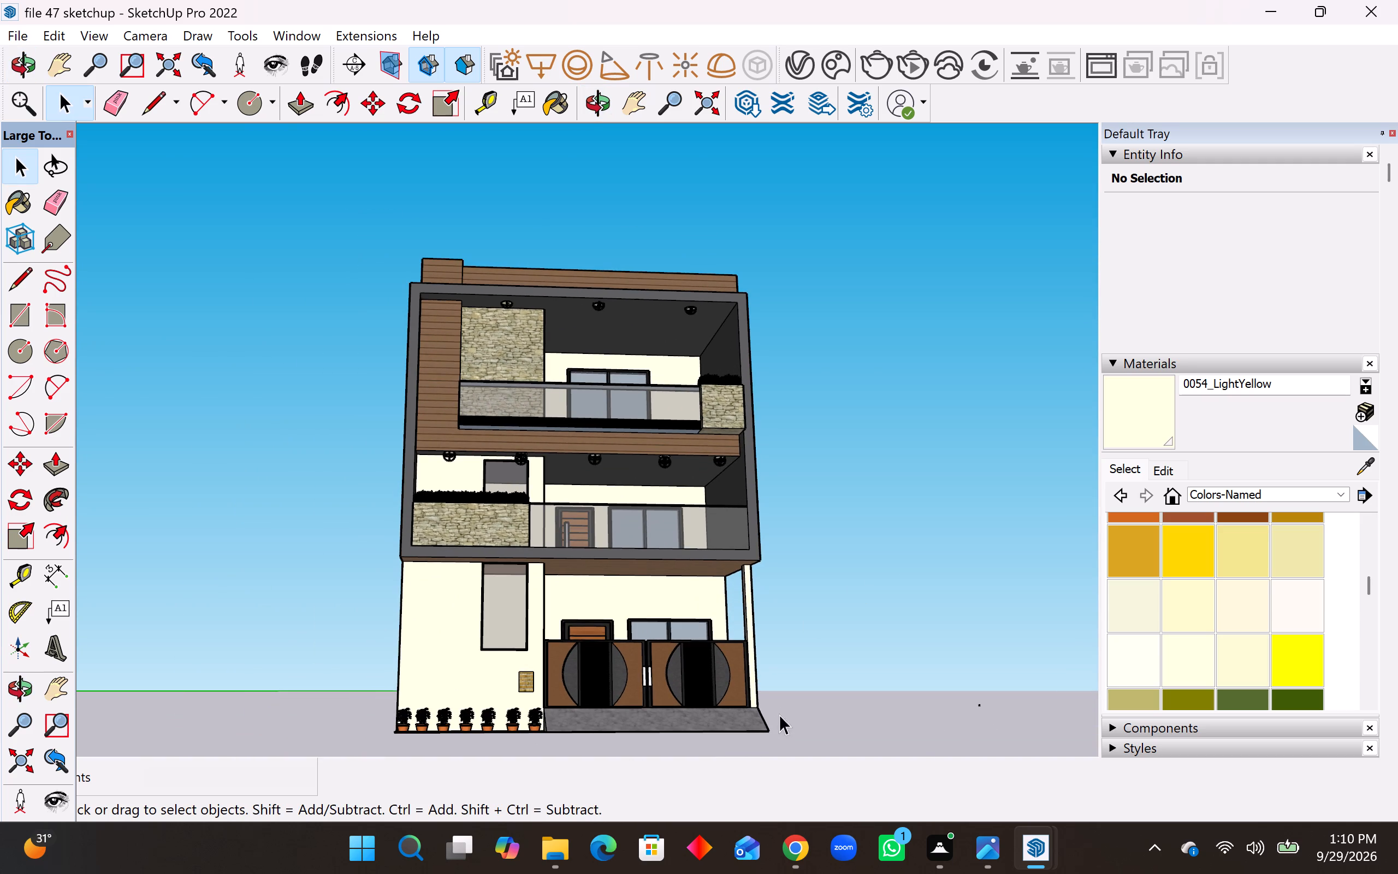
pyautogui.scroll(1, 703, 739)
pyautogui.scroll(1, 571, 592)
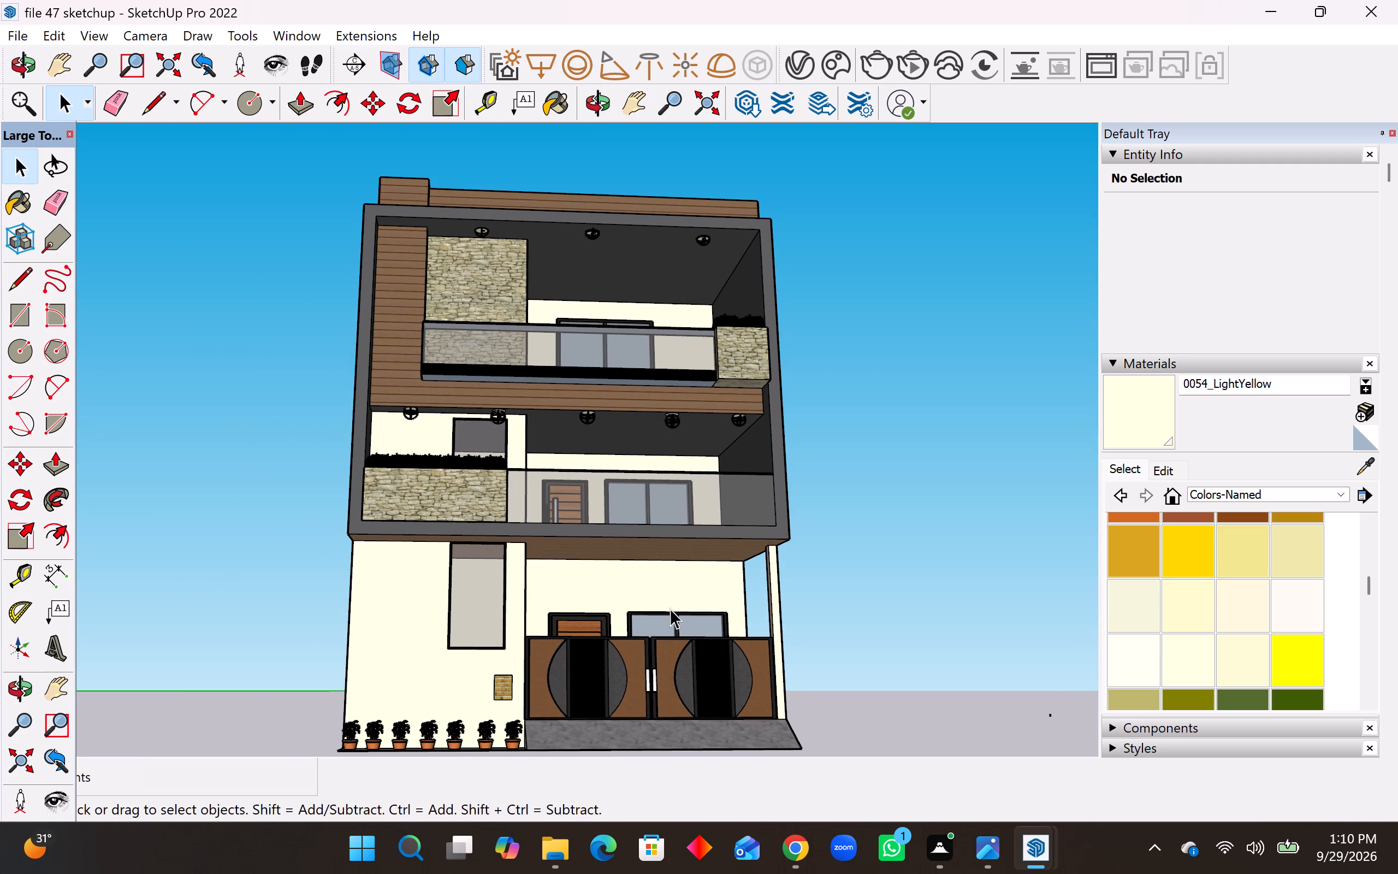
pyautogui.scroll(-1, 670, 609)
pyautogui.scroll(2, 662, 735)
pyautogui.moveTo(679, 684); pyautogui.dragTo(636, 648, button='middle')
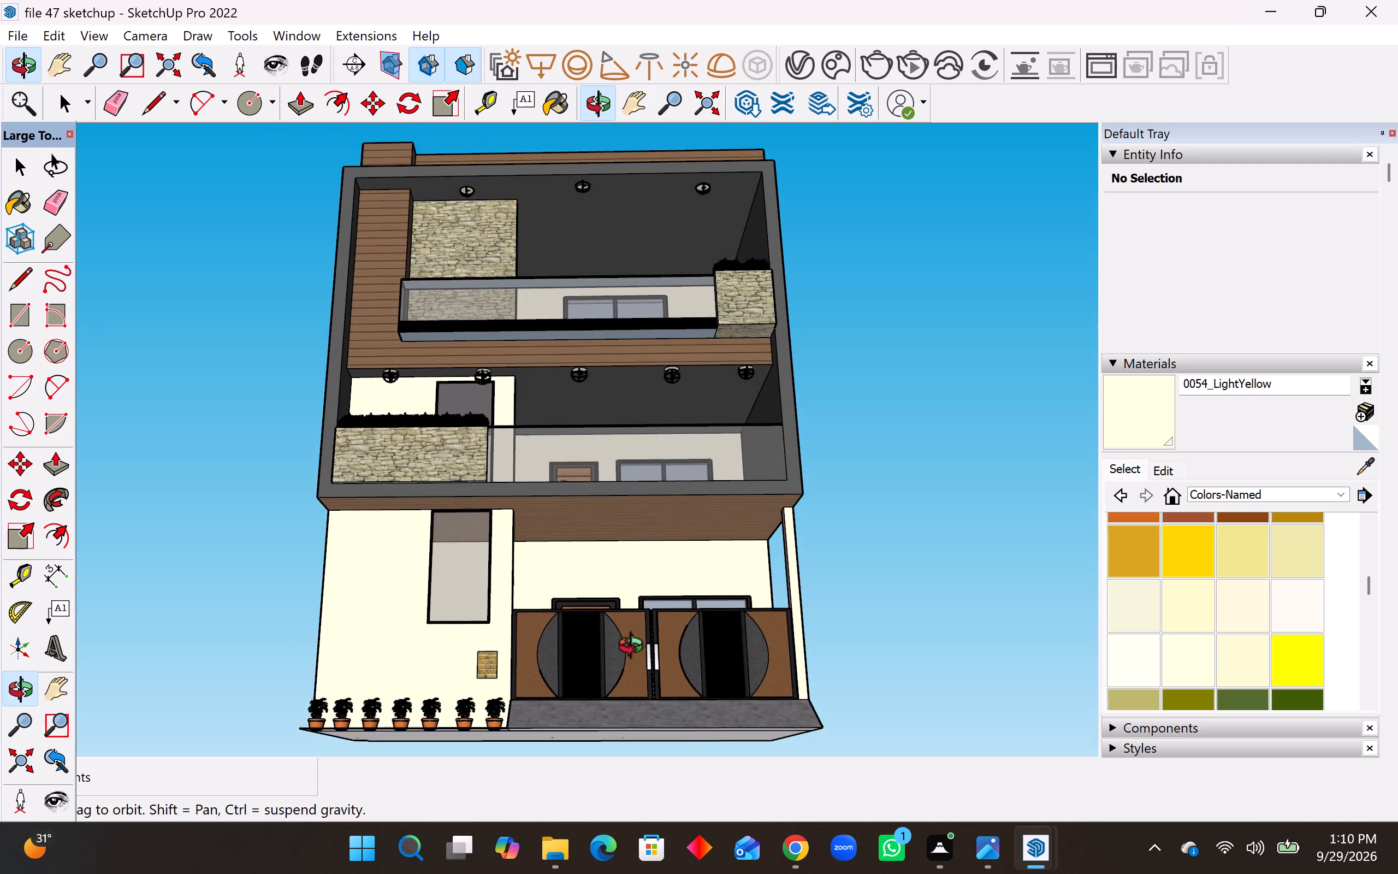
pyautogui.moveTo(636, 648); pyautogui.dragTo(654, 691, button='middle')
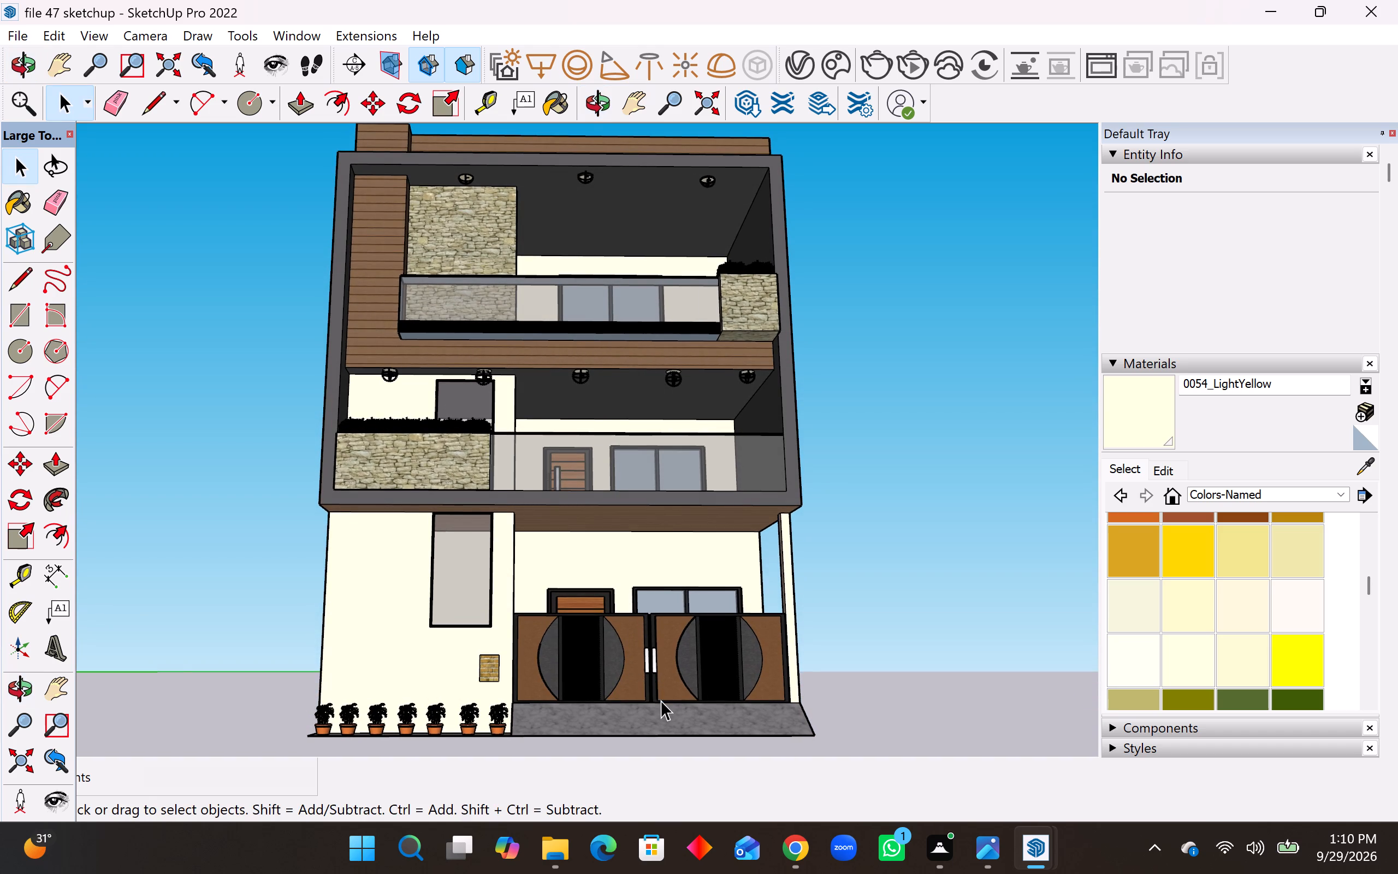
pyautogui.scroll(-1, 661, 700)
pyautogui.scroll(1, 623, 505)
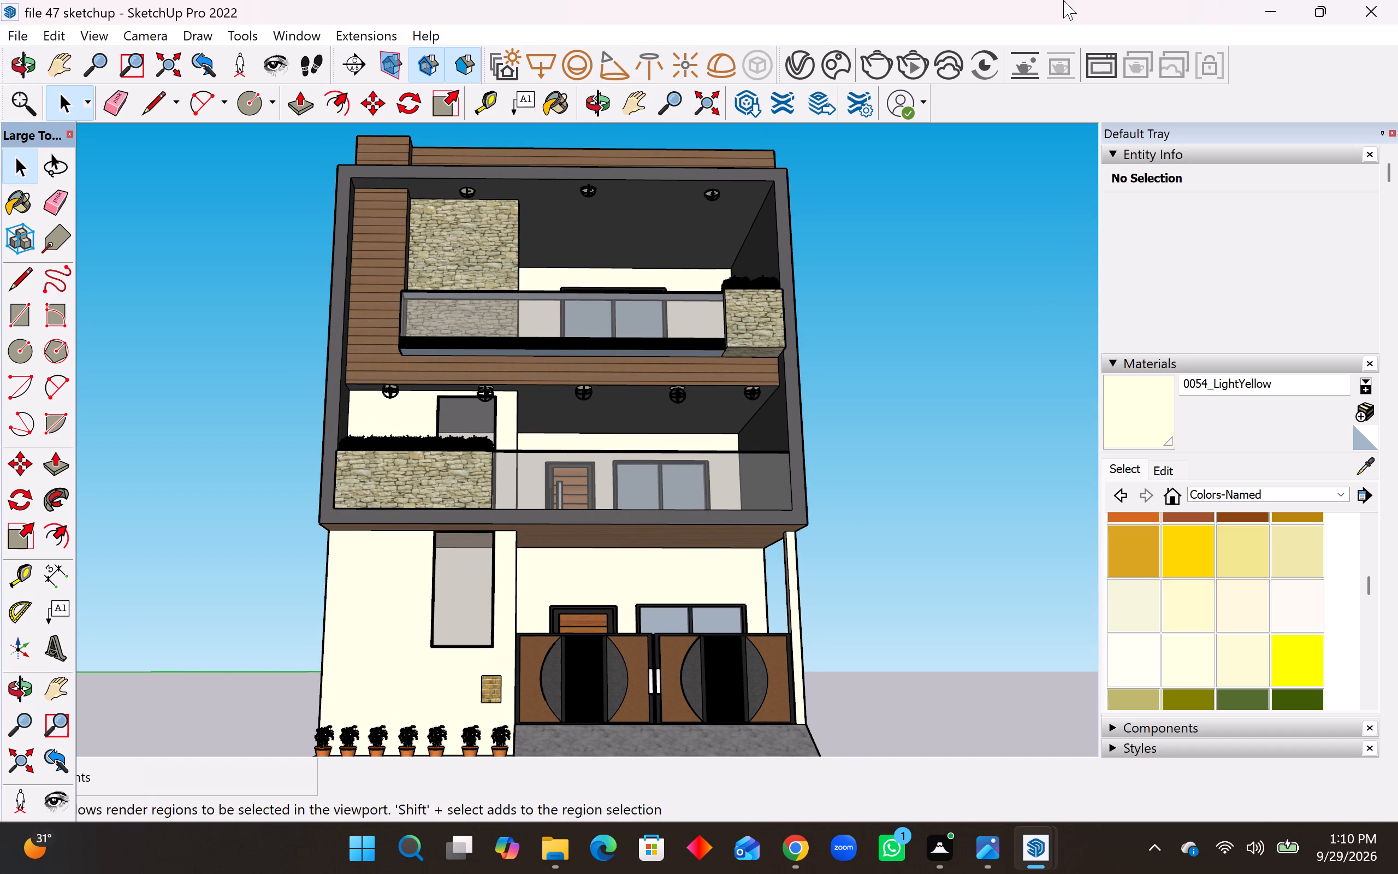
pyautogui.click(877, 60)
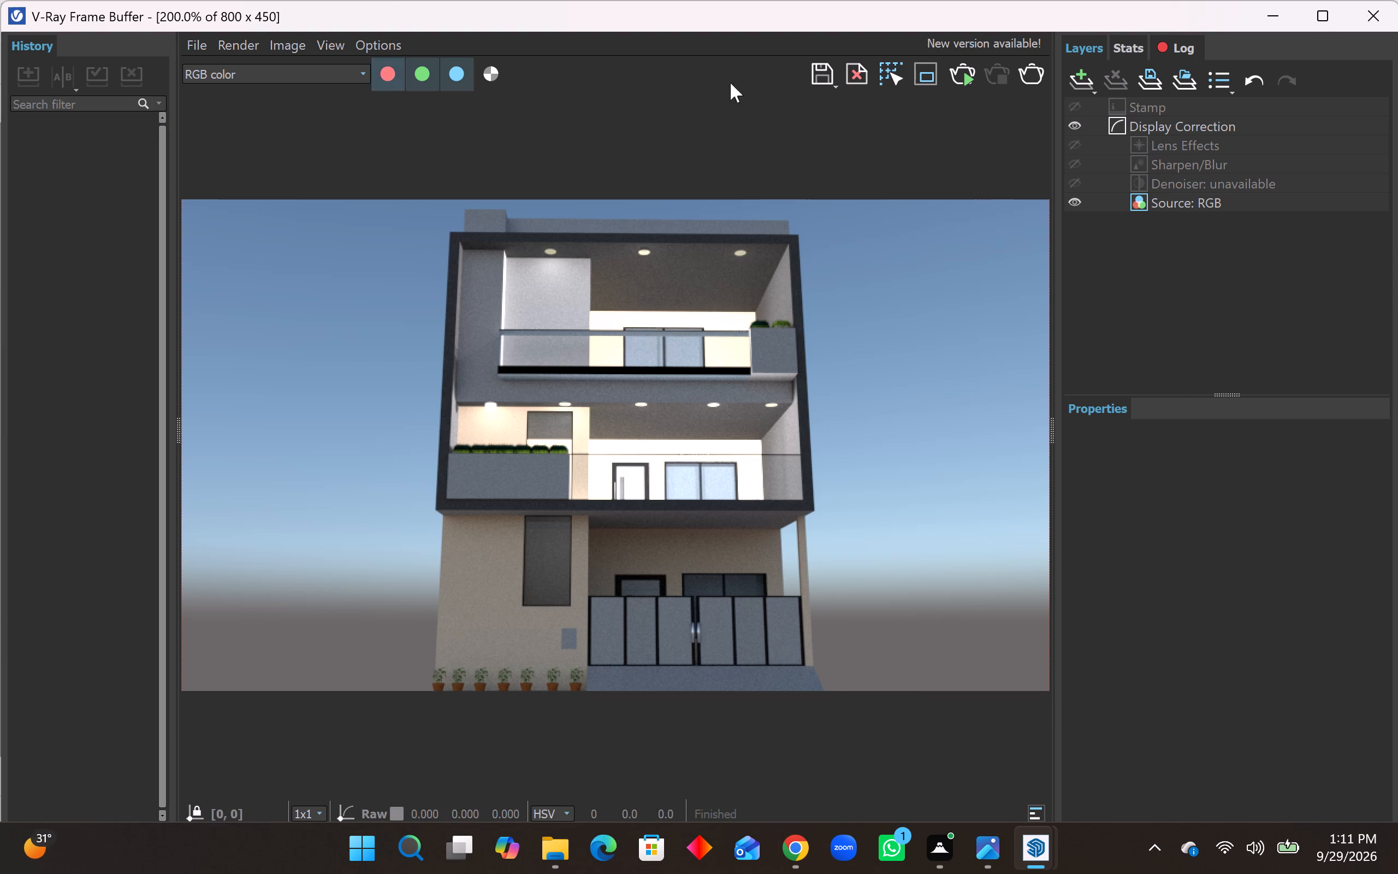
pyautogui.click(1360, 11)
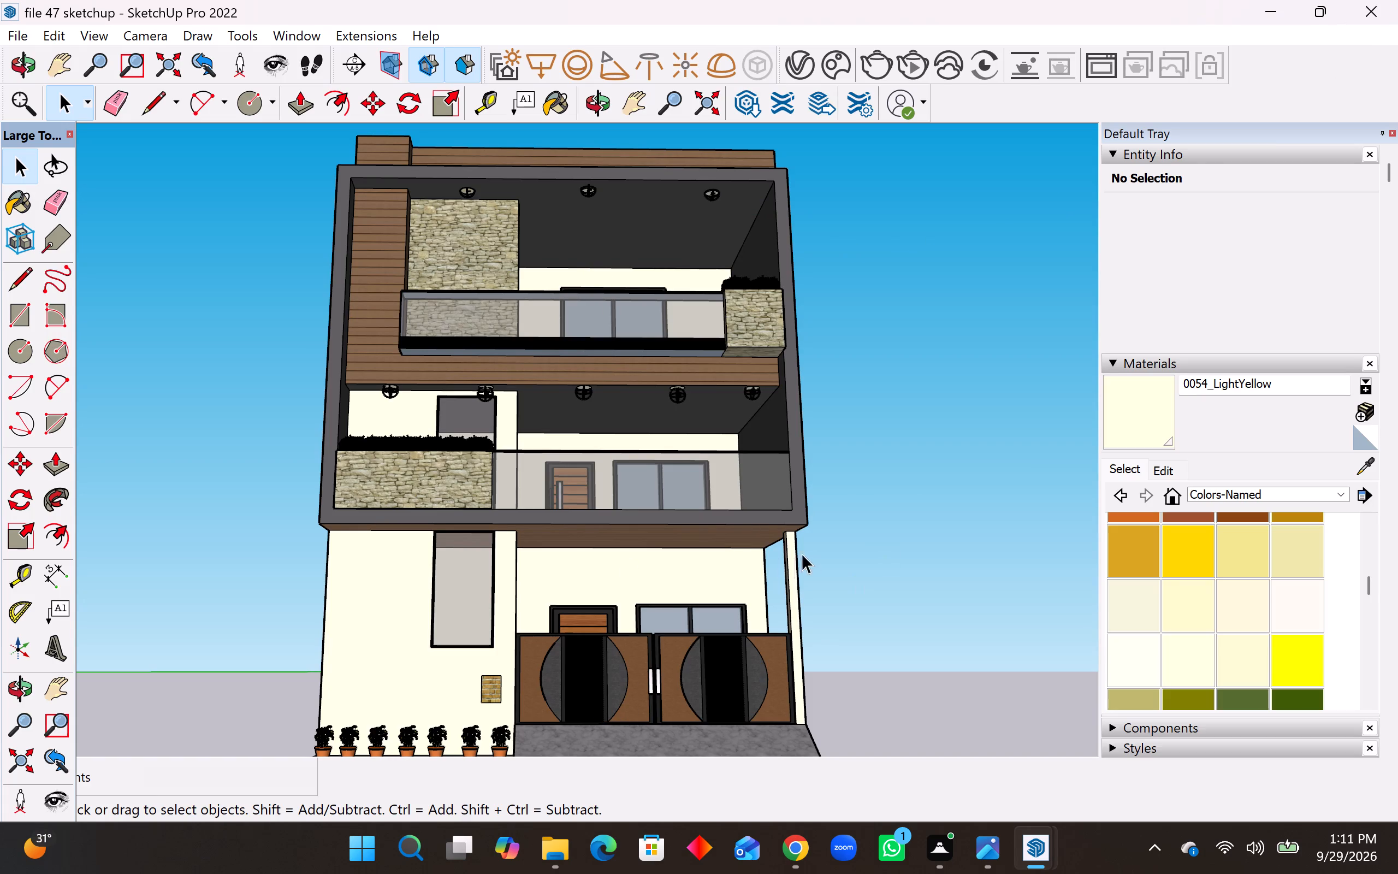
# Switch on the V-Ray SunLight in the scene's light assets.
pyautogui.click(801, 64)
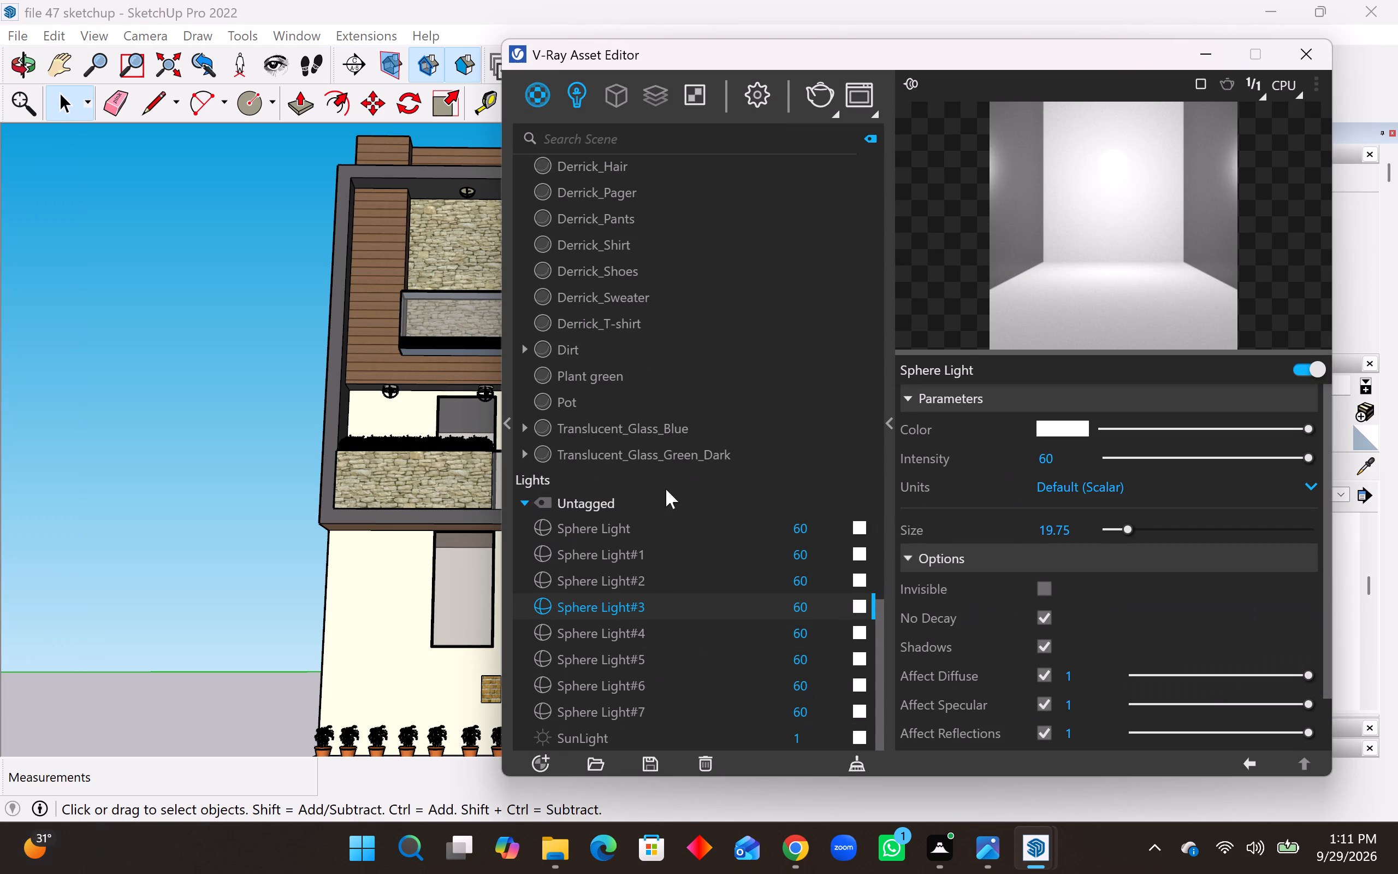
pyautogui.click(572, 102)
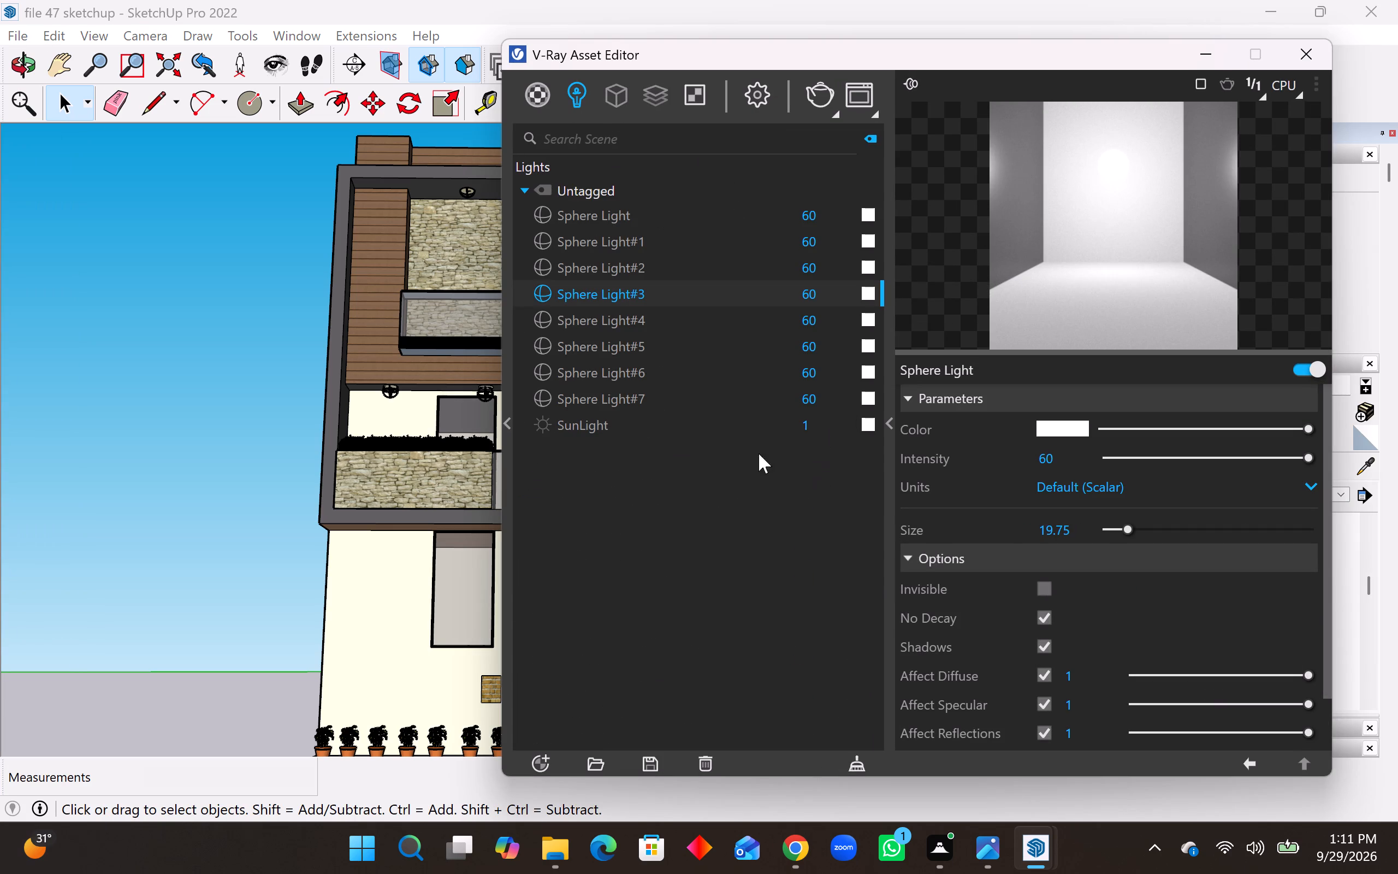
pyautogui.click(868, 425)
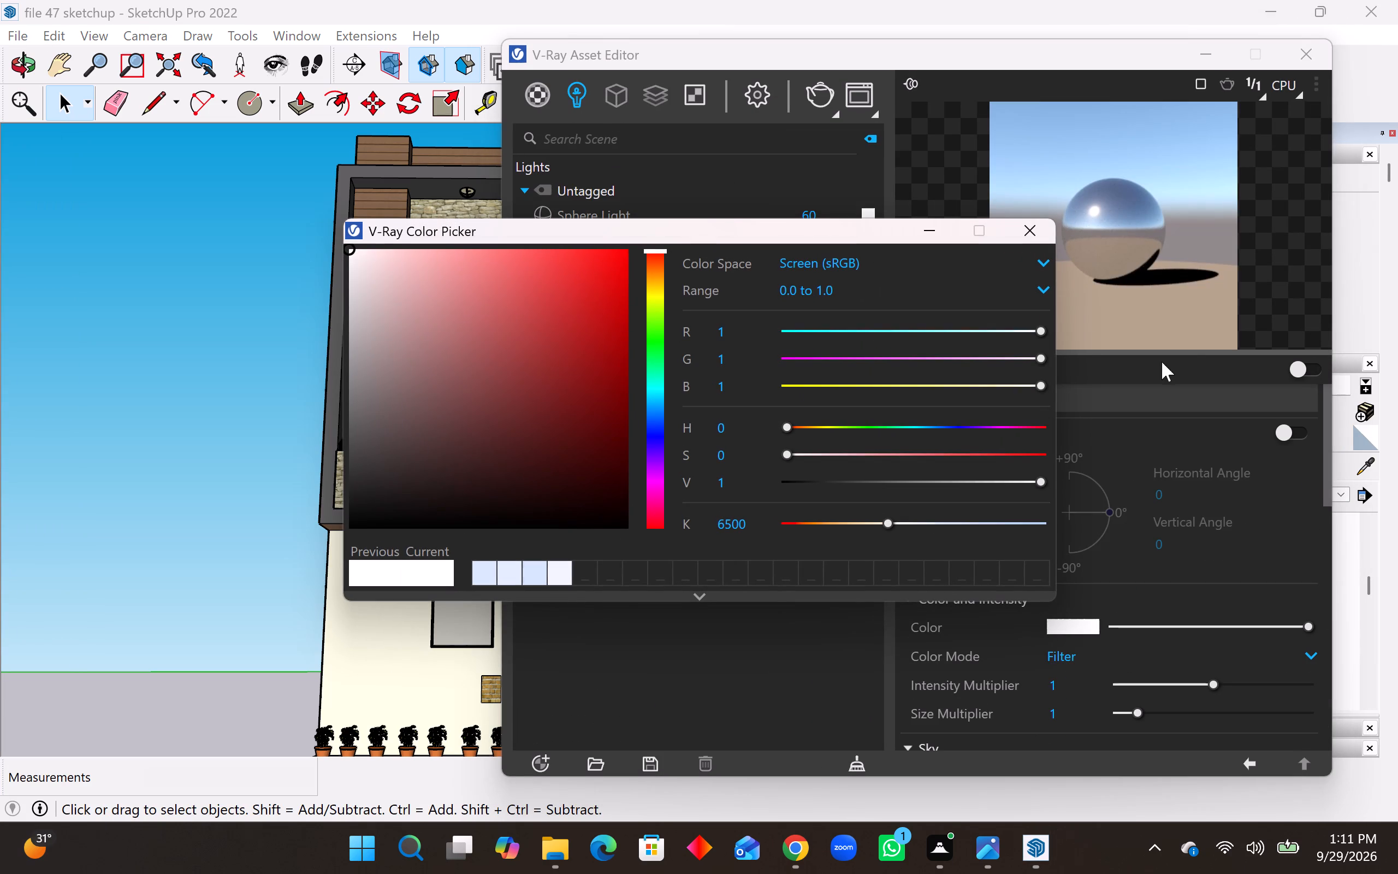
pyautogui.click(1317, 365)
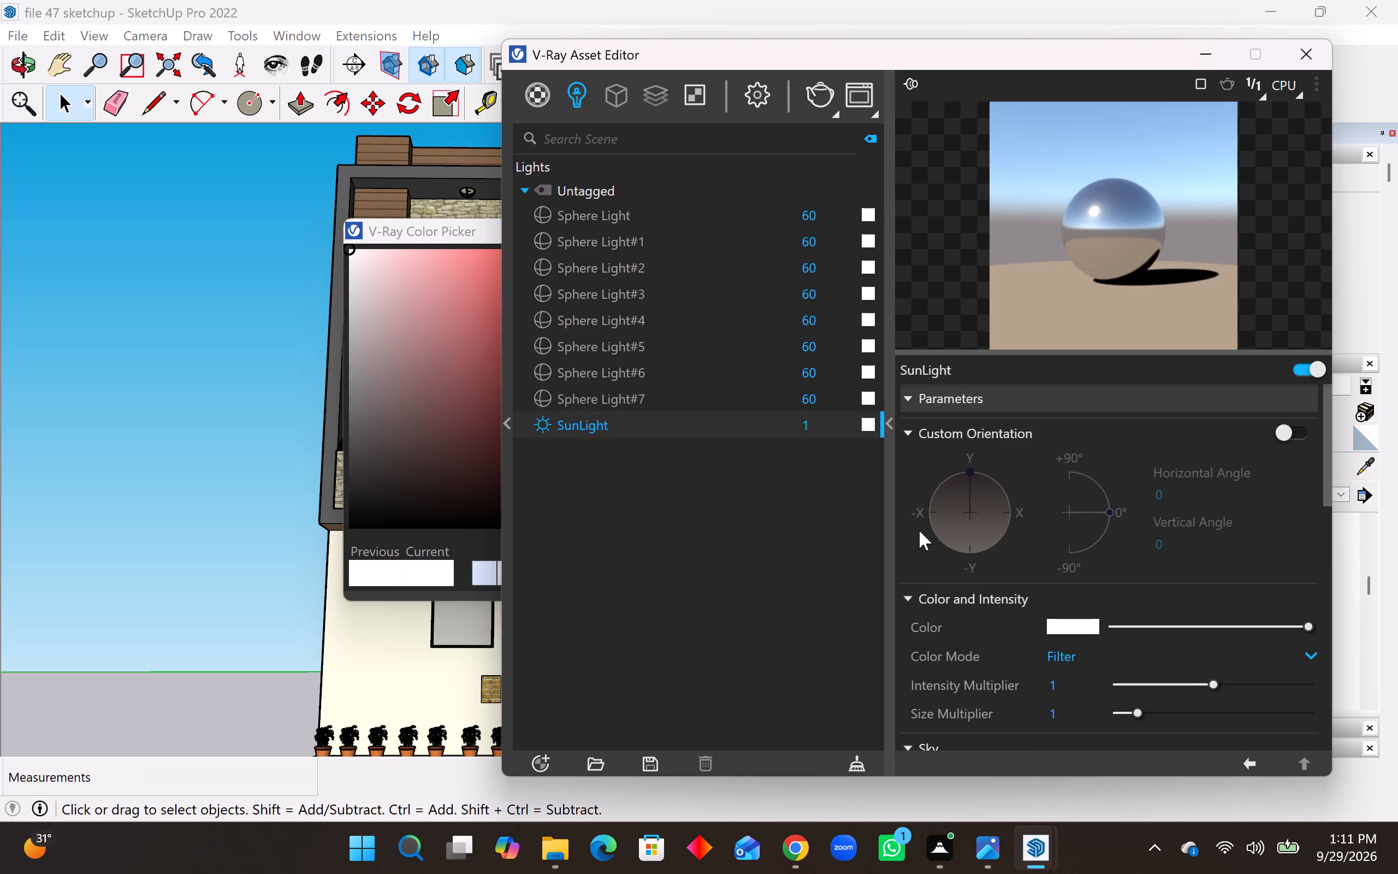
# Start another V-Ray test render of the house front with the sunlight enabled.
pyautogui.click(819, 98)
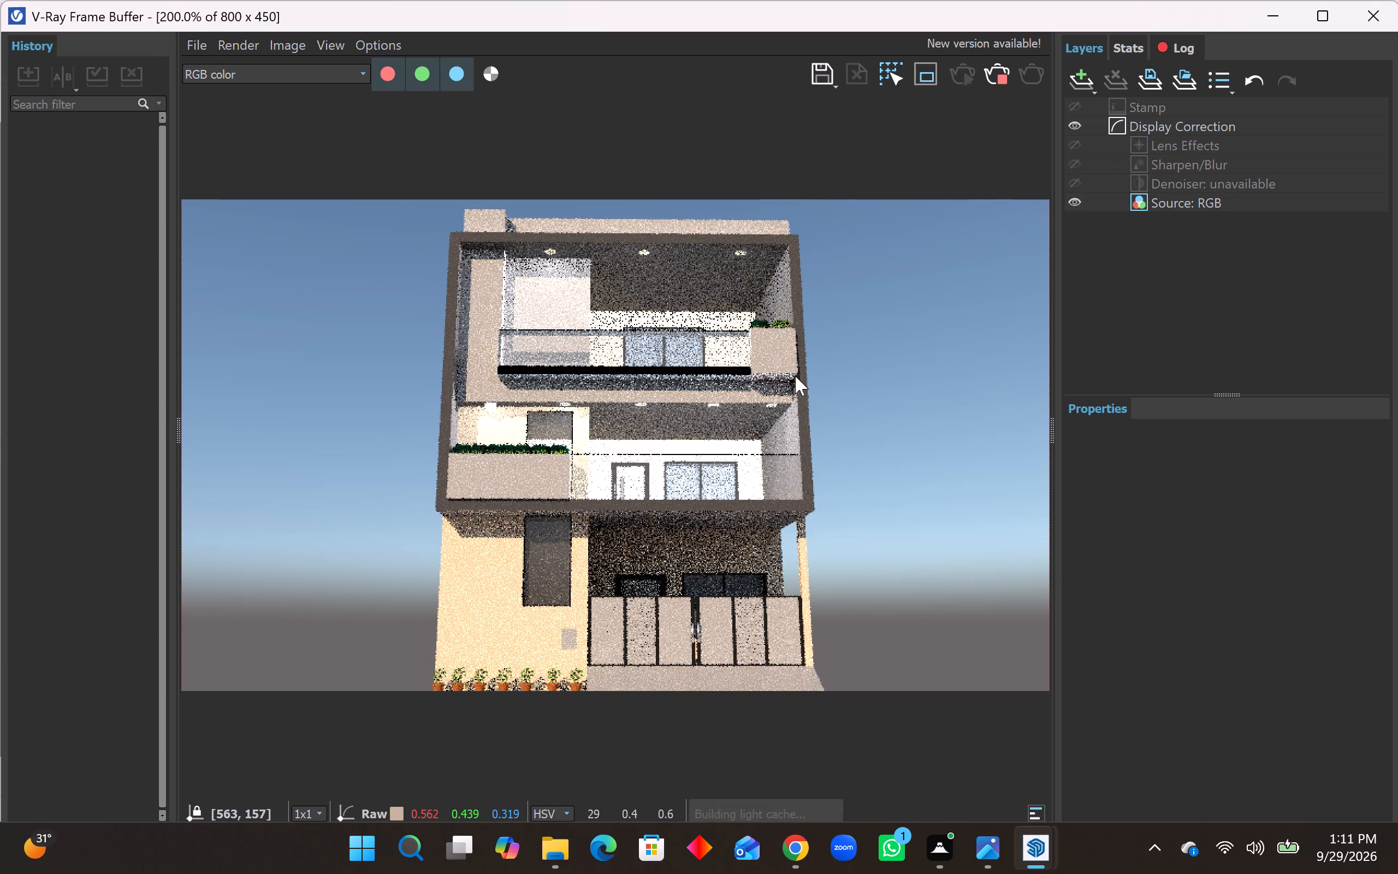
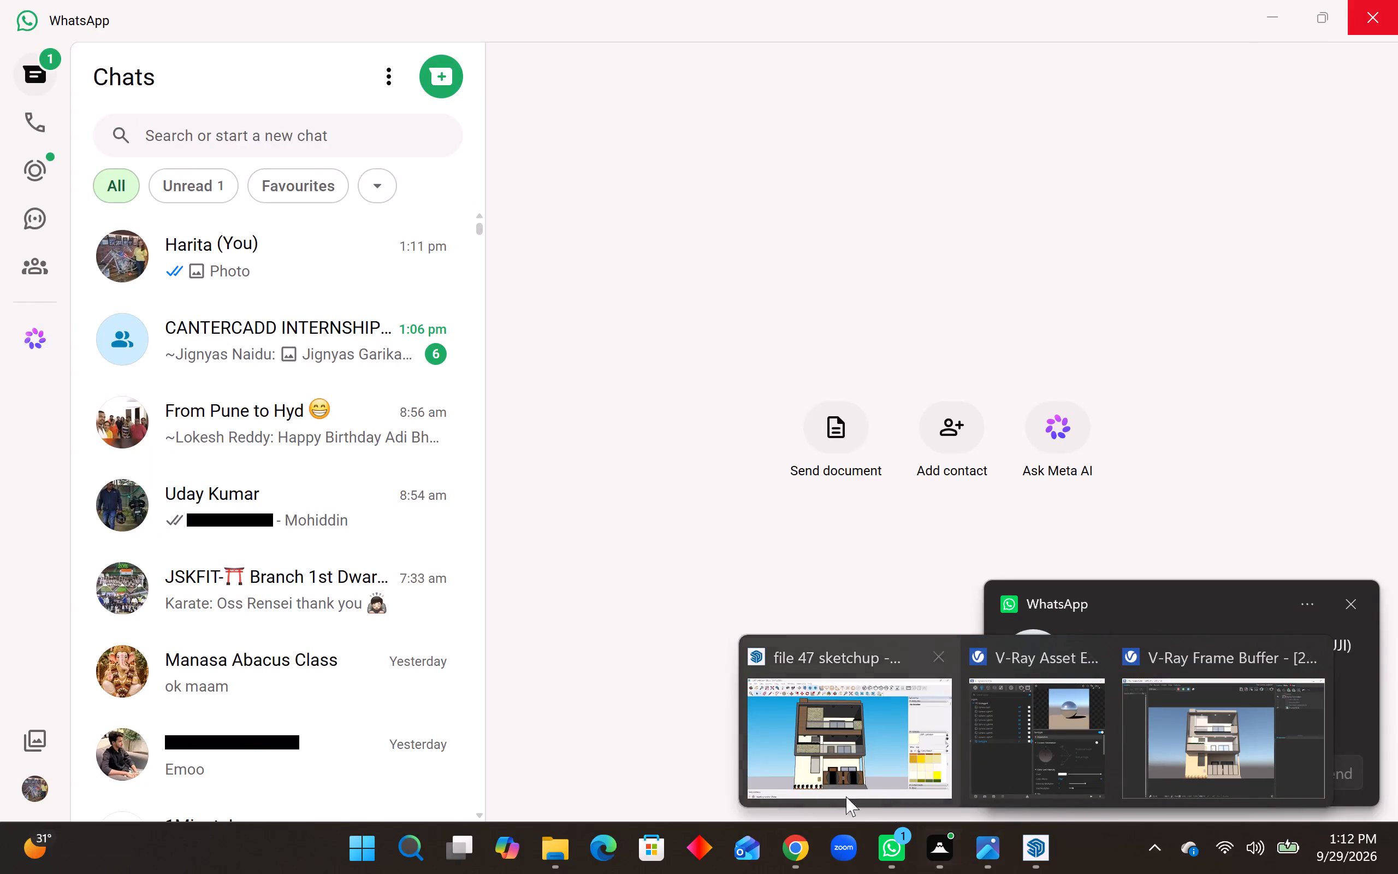
# Switch back to SketchUp and clear the V-Ray Frame Buffer, Asset Editor, Color Picker and chat notification off the model.
pyautogui.click(836, 761)
pyautogui.click(1374, 19)
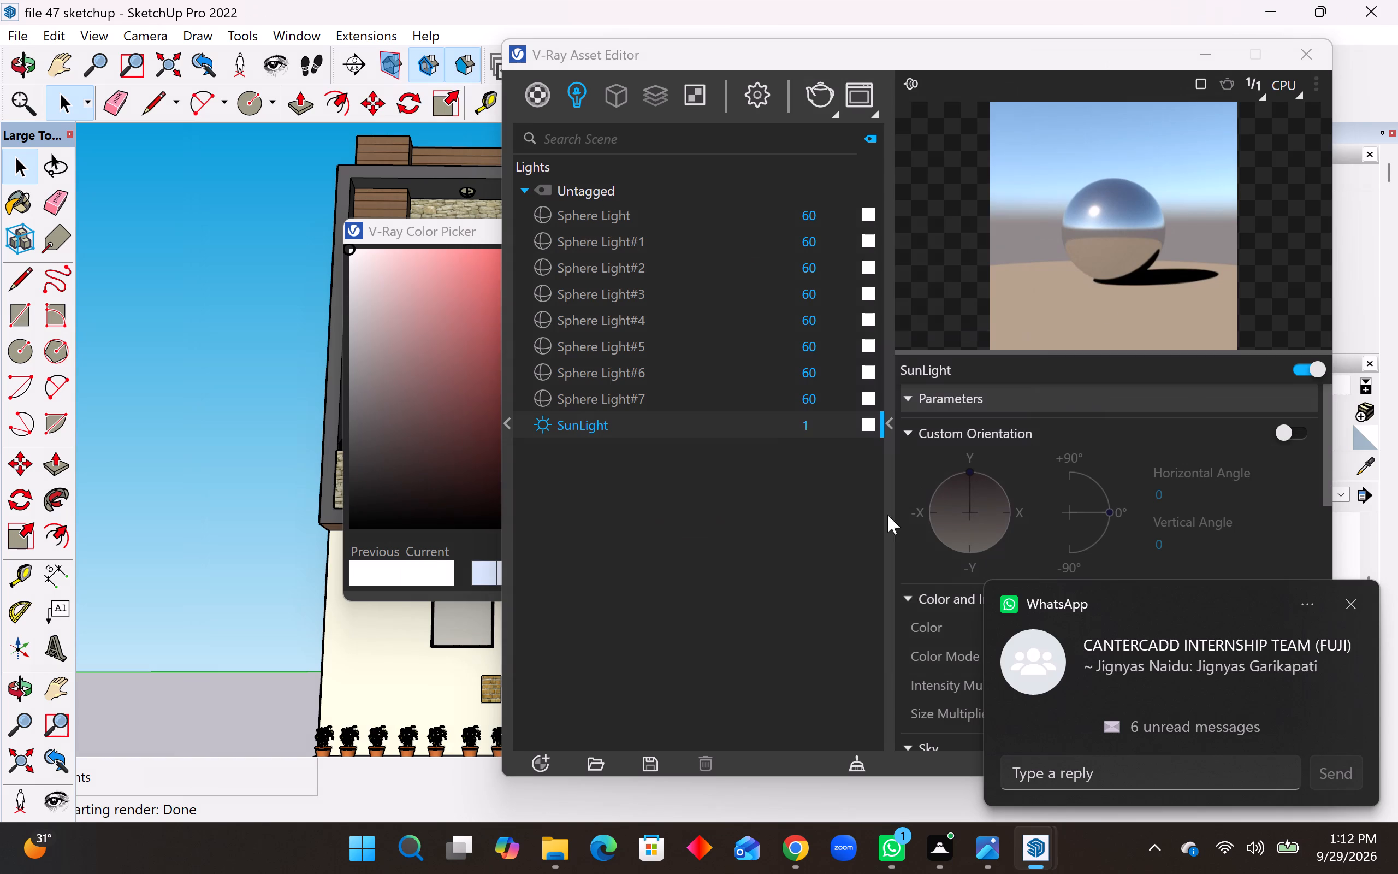
pyautogui.click(1211, 47)
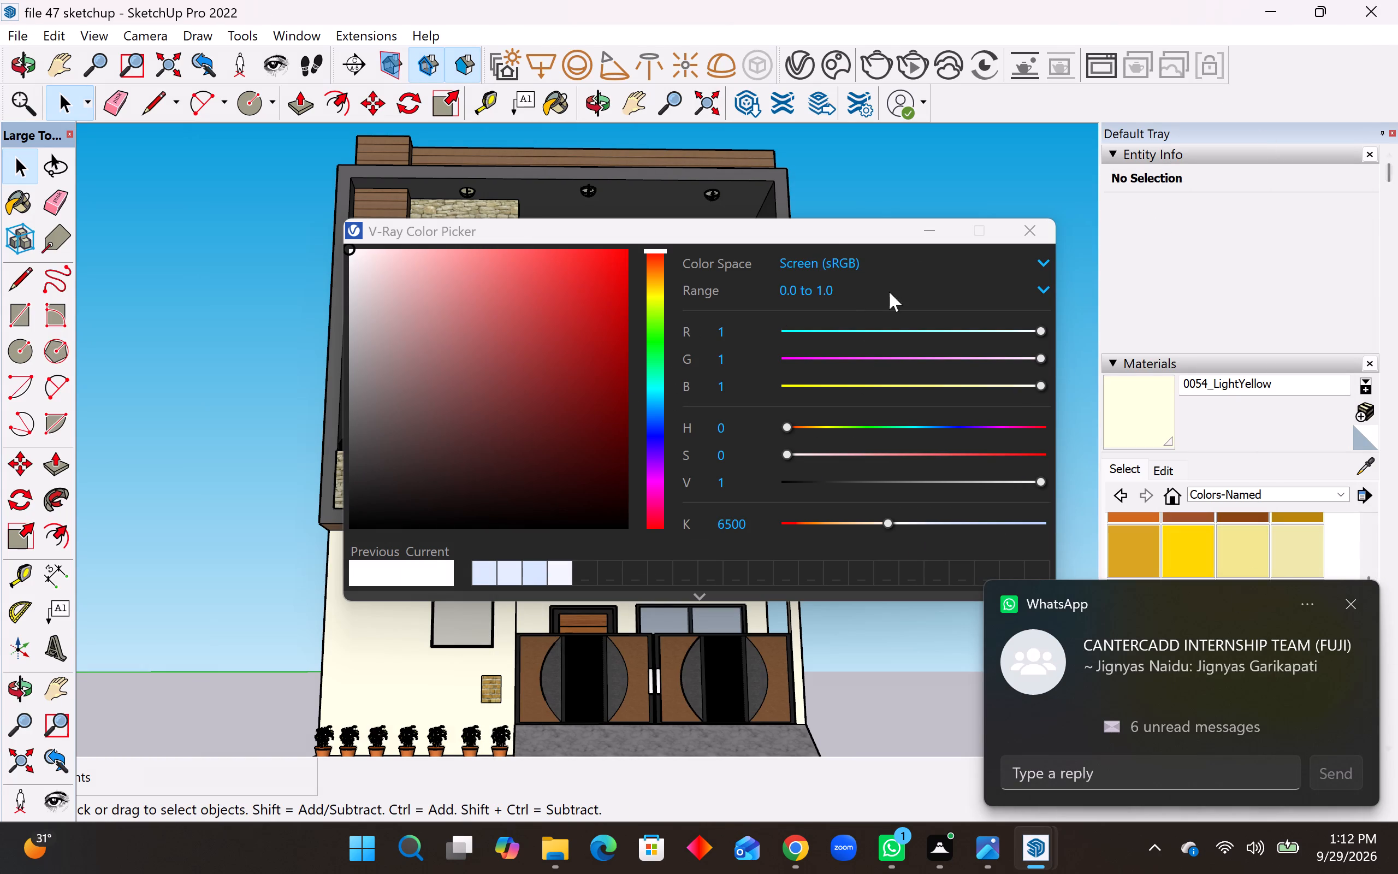
pyautogui.click(1036, 231)
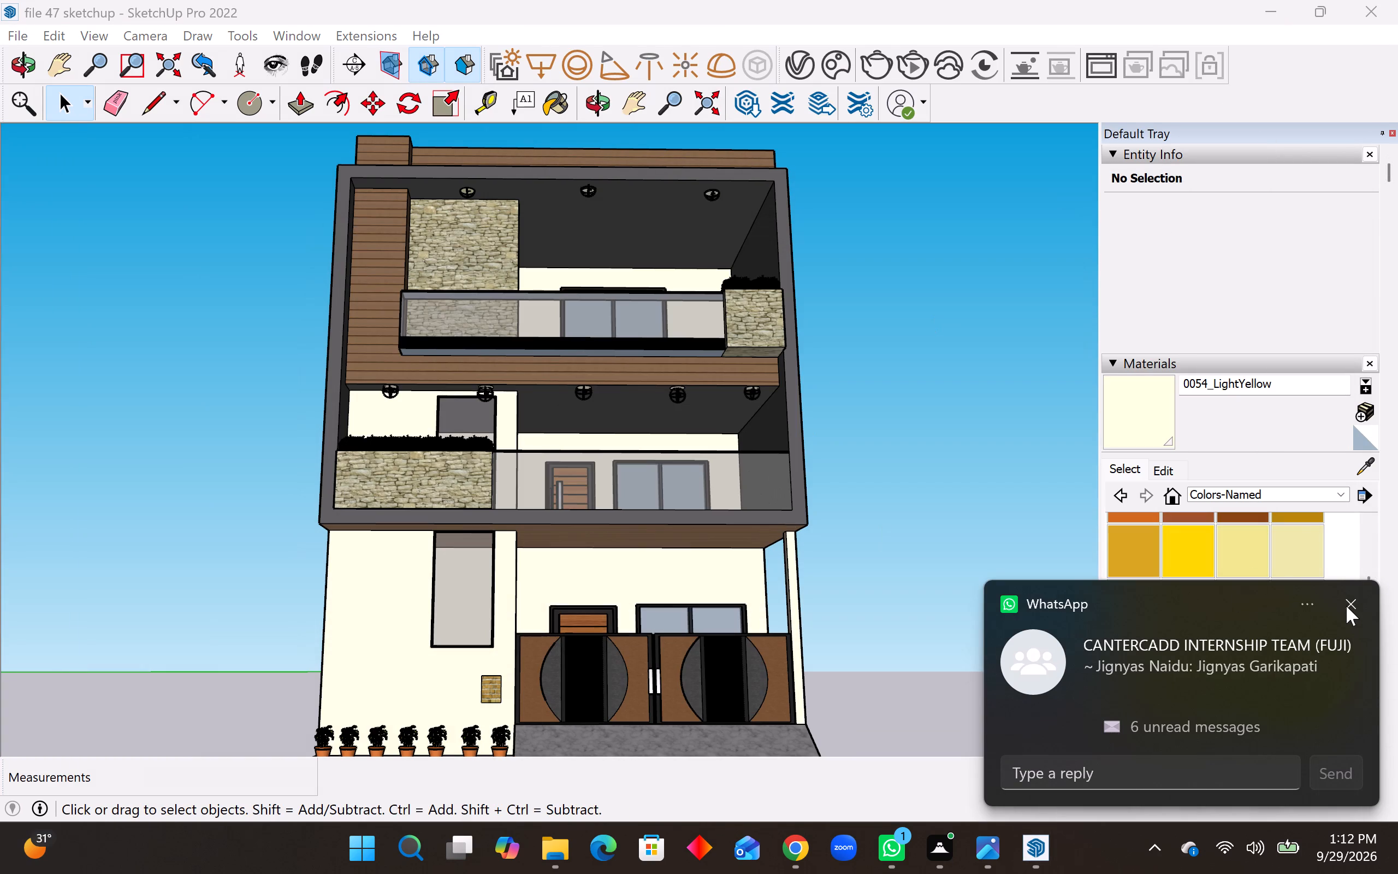
pyautogui.click(1346, 606)
# Save the model with the full front of the house in view.
pyautogui.moveTo(916, 559); pyautogui.dragTo(926, 649, button='middle')
pyautogui.middleClick(926, 649)
pyautogui.moveTo(926, 649); pyautogui.dragTo(927, 657, button='middle')
pyautogui.scroll(-5, 905, 553)
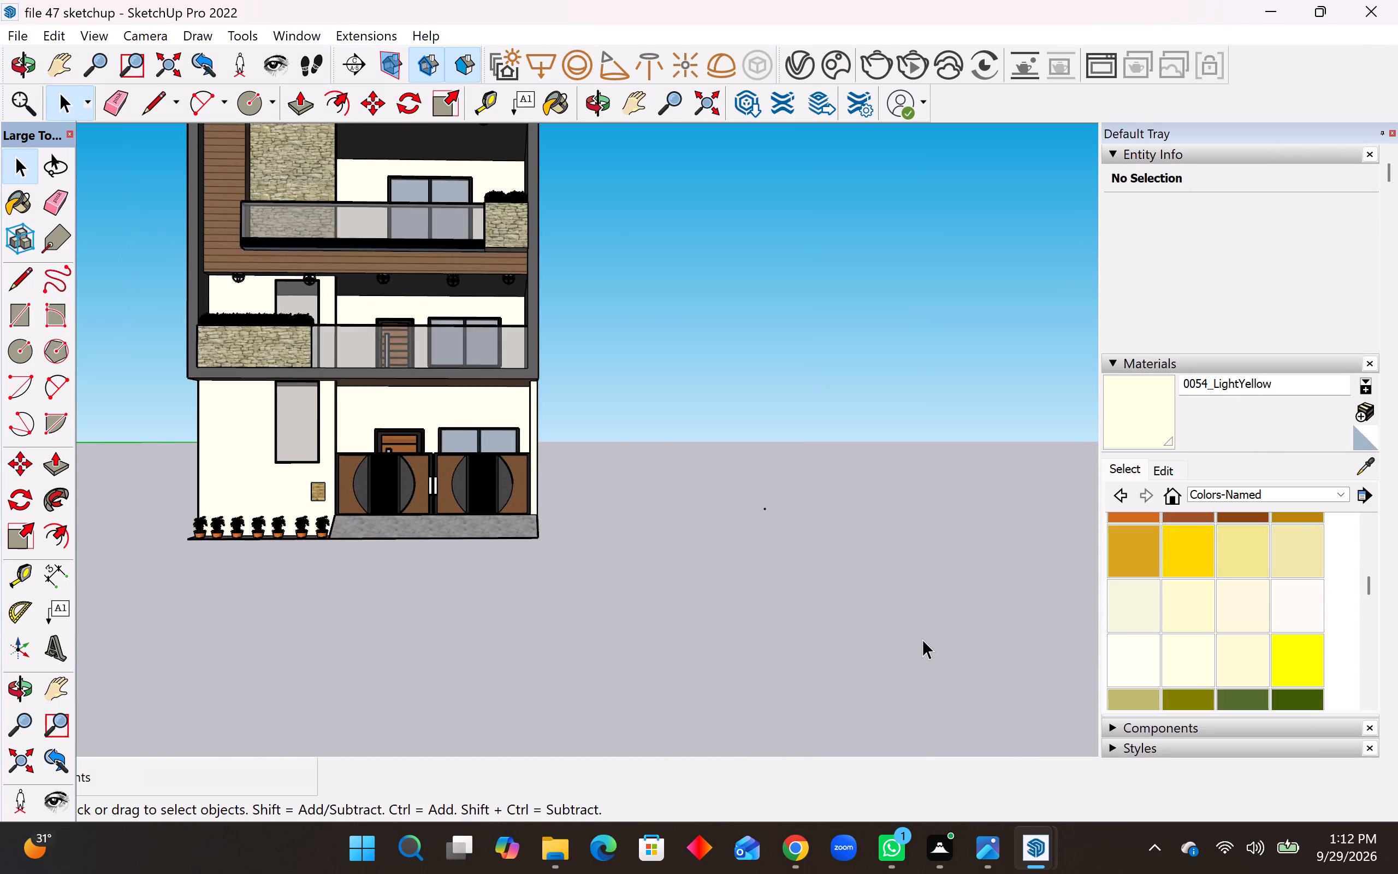
pyautogui.scroll(-7, 922, 639)
pyautogui.scroll(3, 455, 248)
pyautogui.scroll(3, 666, 515)
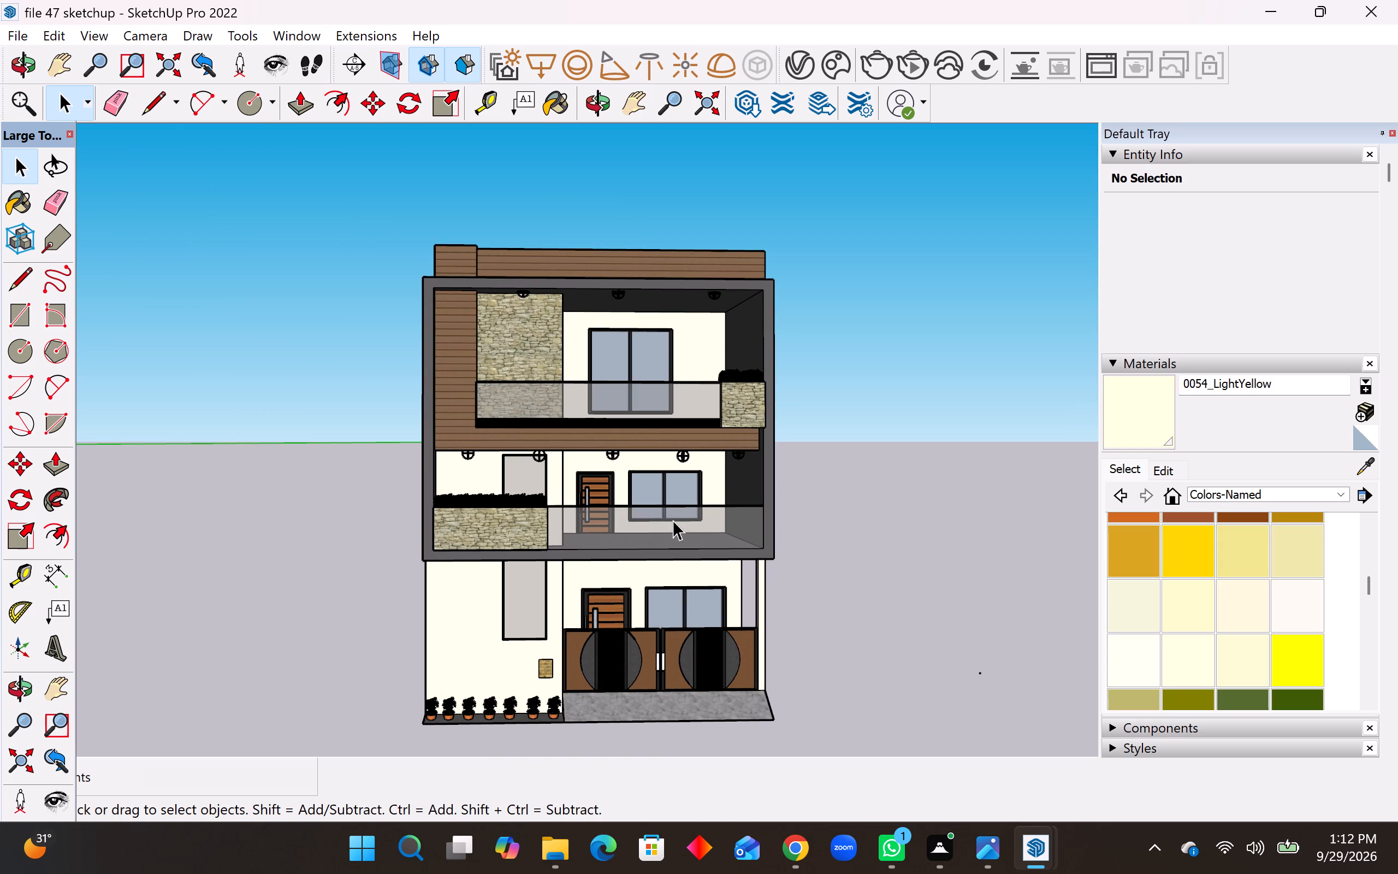
pyautogui.hotkey('ctrl', 's')
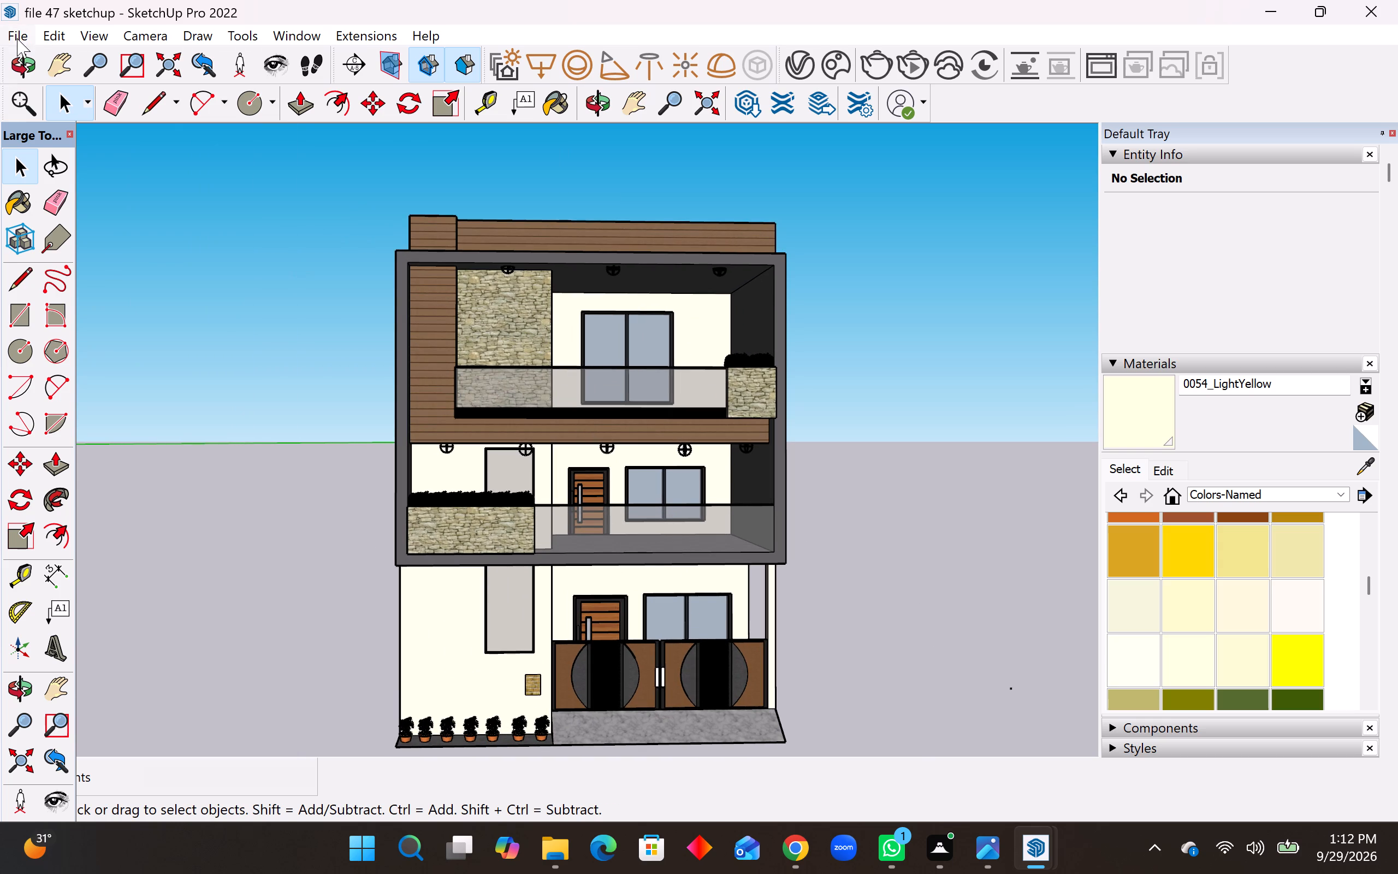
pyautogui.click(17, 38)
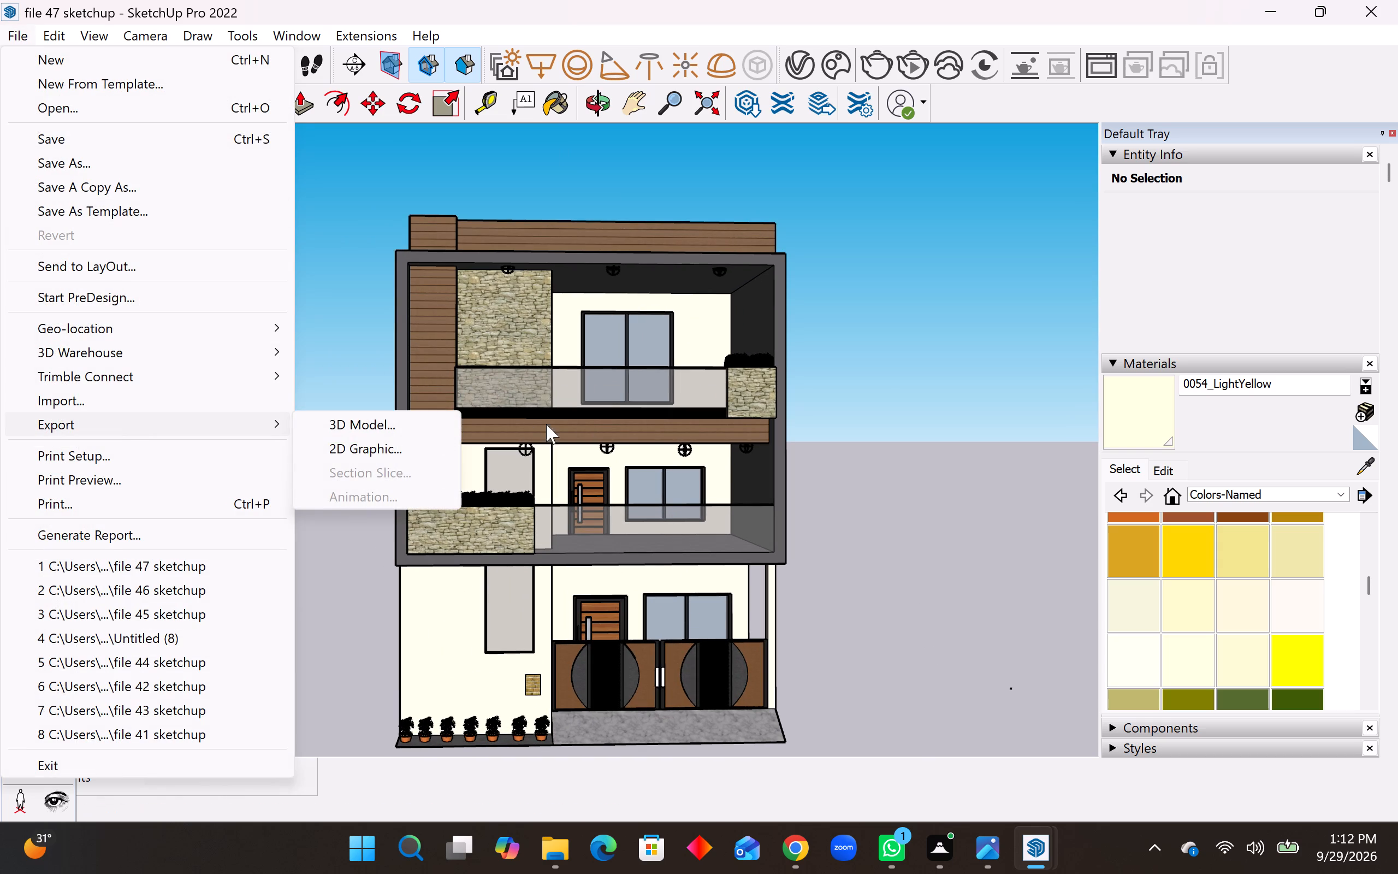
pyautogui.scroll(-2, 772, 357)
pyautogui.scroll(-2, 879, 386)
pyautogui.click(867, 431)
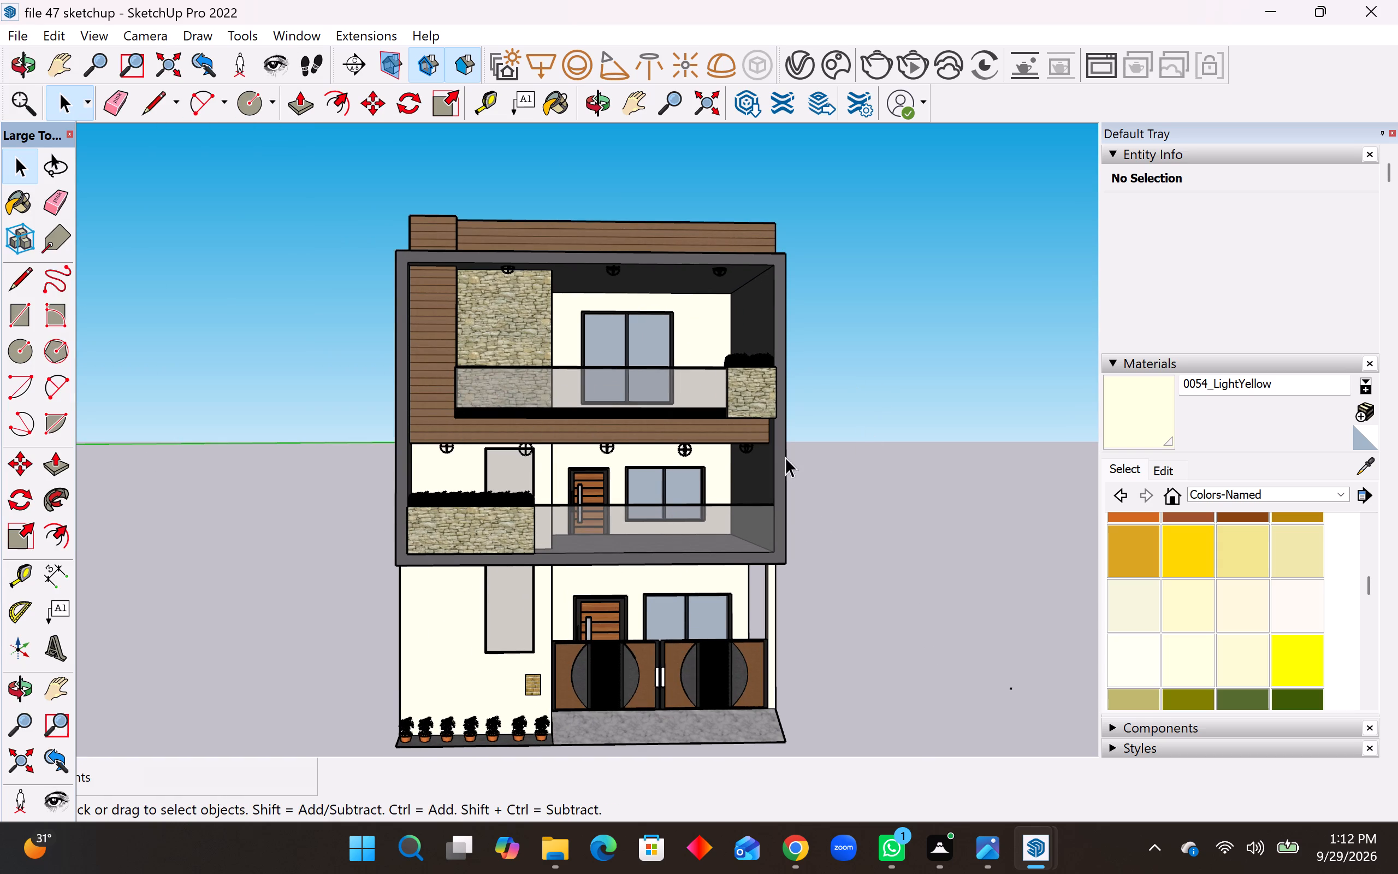
# Export the house front view as a 2D PDF graphic named "file 47 pdf" in the Downloads folder.
pyautogui.scroll(-1, 785, 457)
pyautogui.scroll(2, 747, 740)
pyautogui.scroll(1, 705, 544)
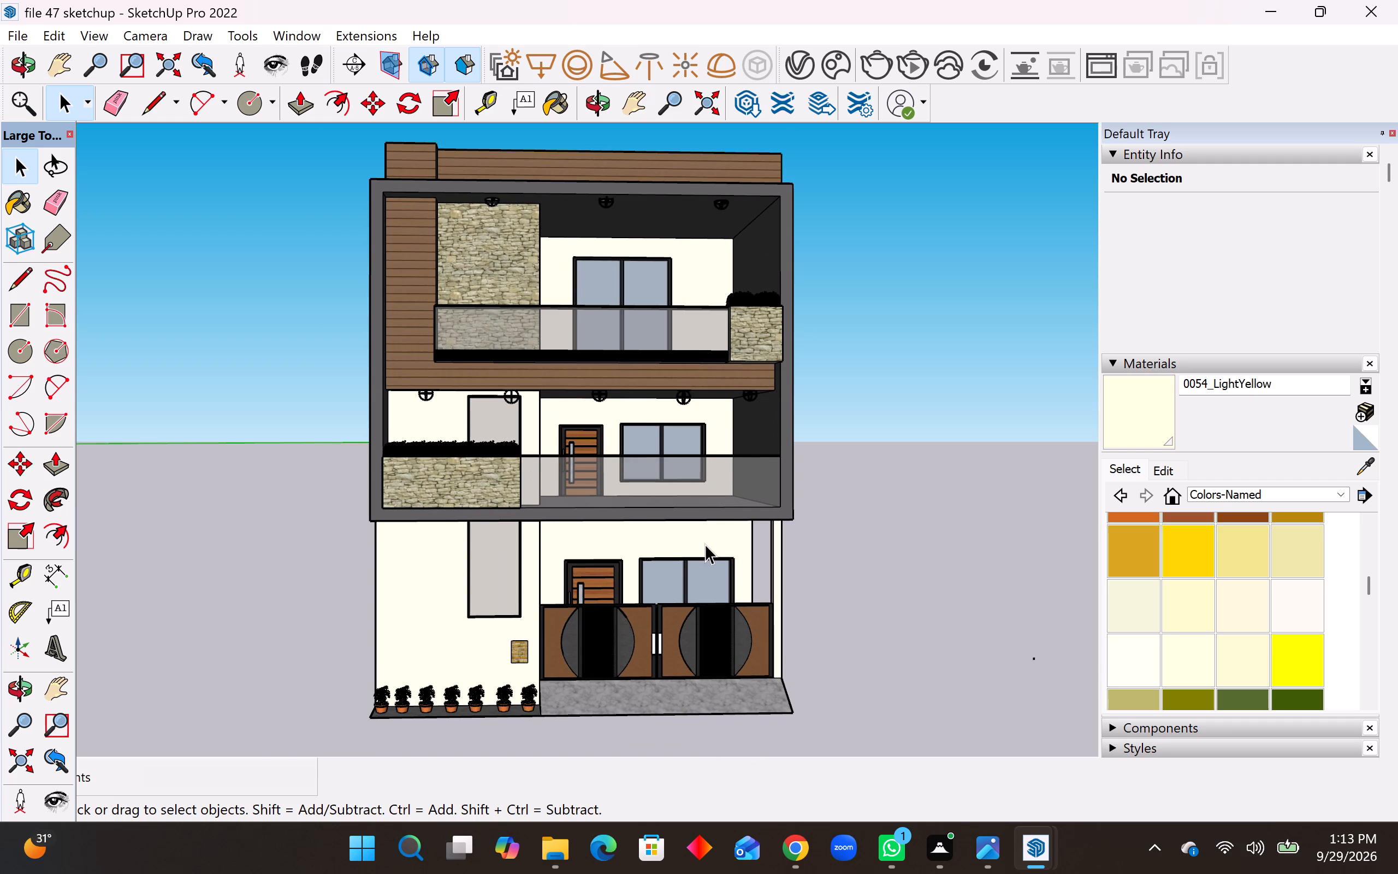
pyautogui.scroll(-1, 705, 544)
pyautogui.scroll(1, 566, 250)
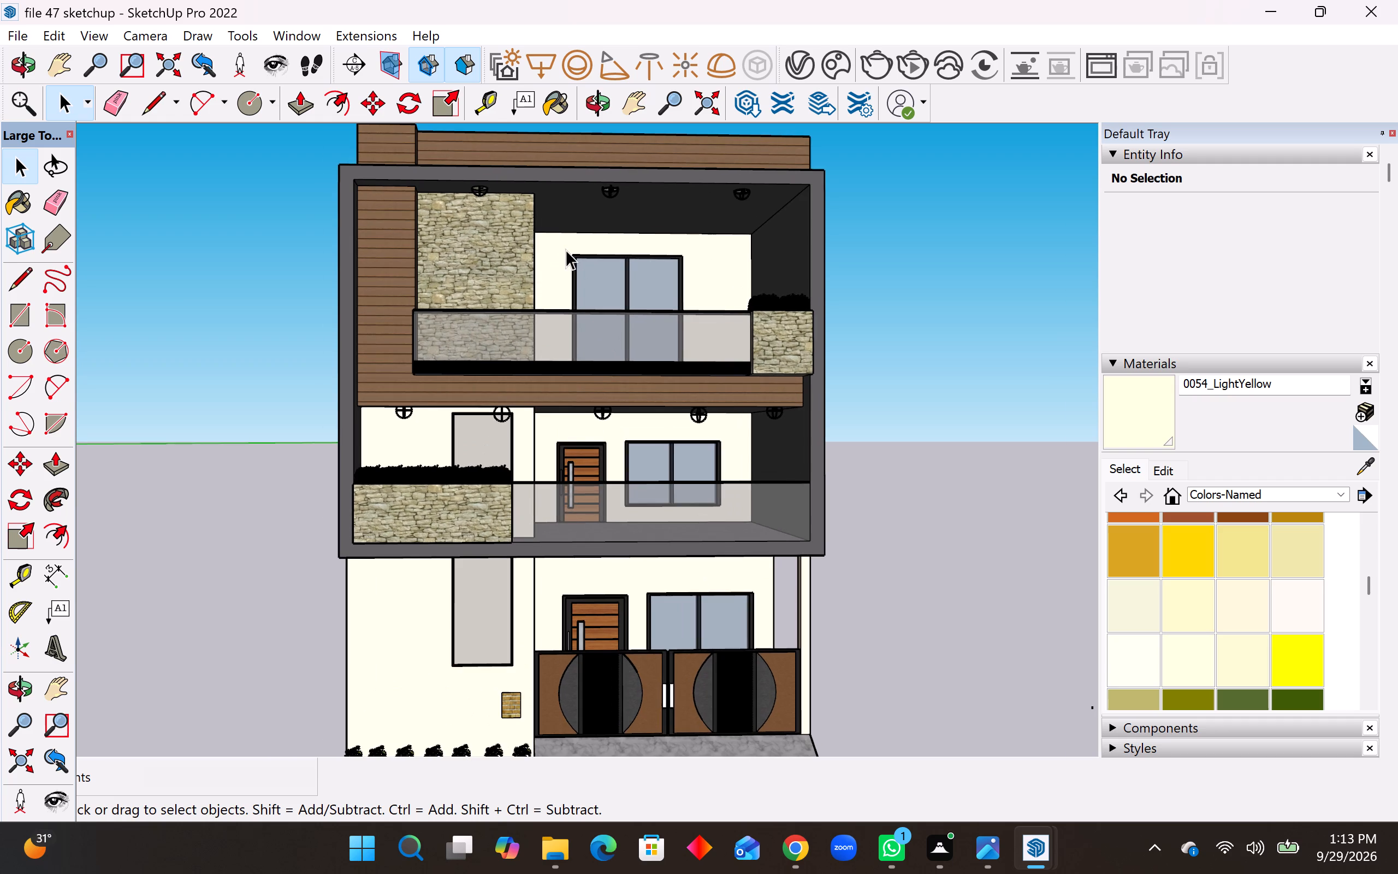
pyautogui.scroll(-1, 566, 252)
pyautogui.click(7, 35)
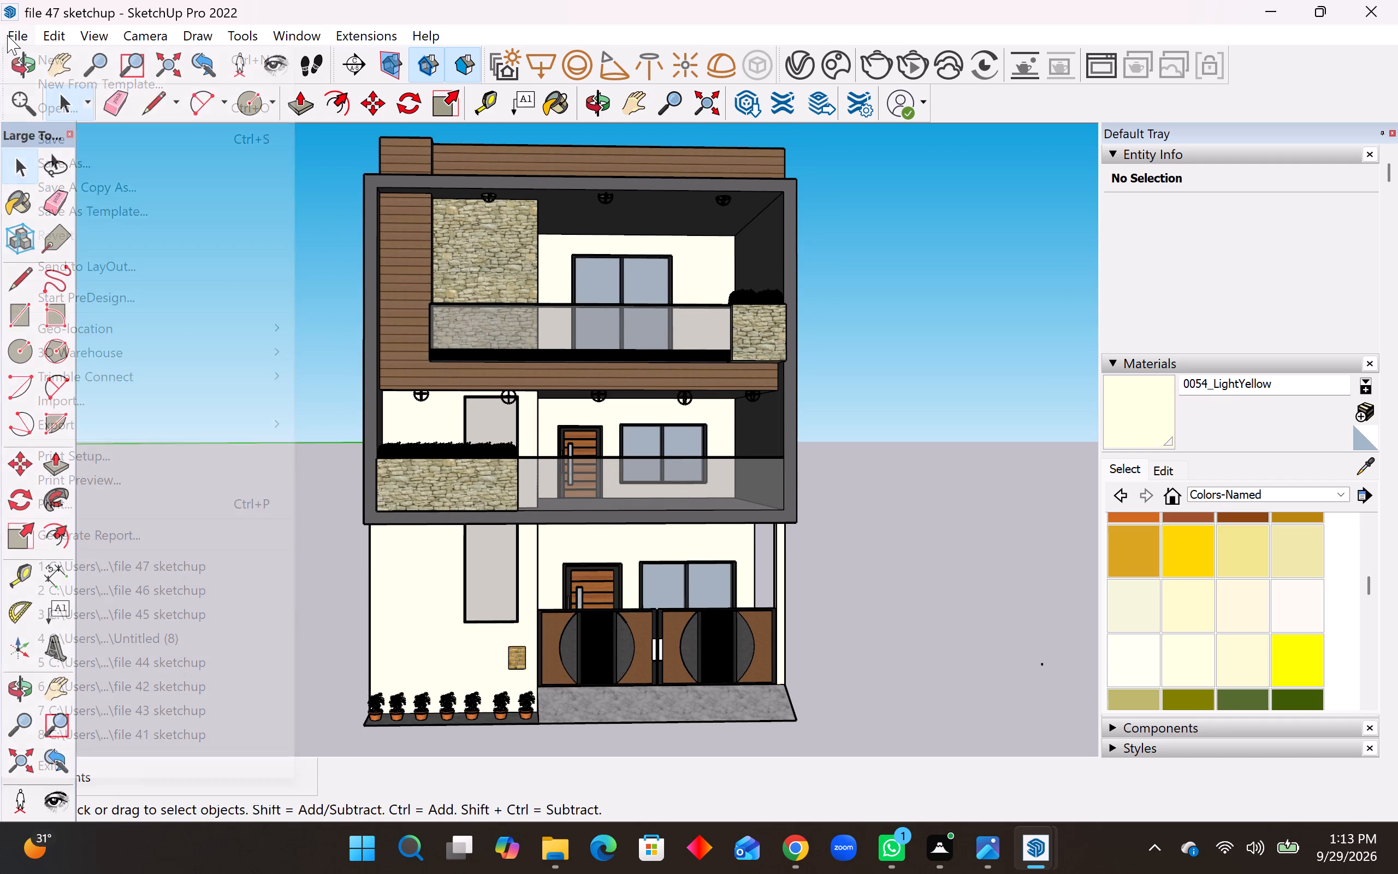
pyautogui.click(55, 421)
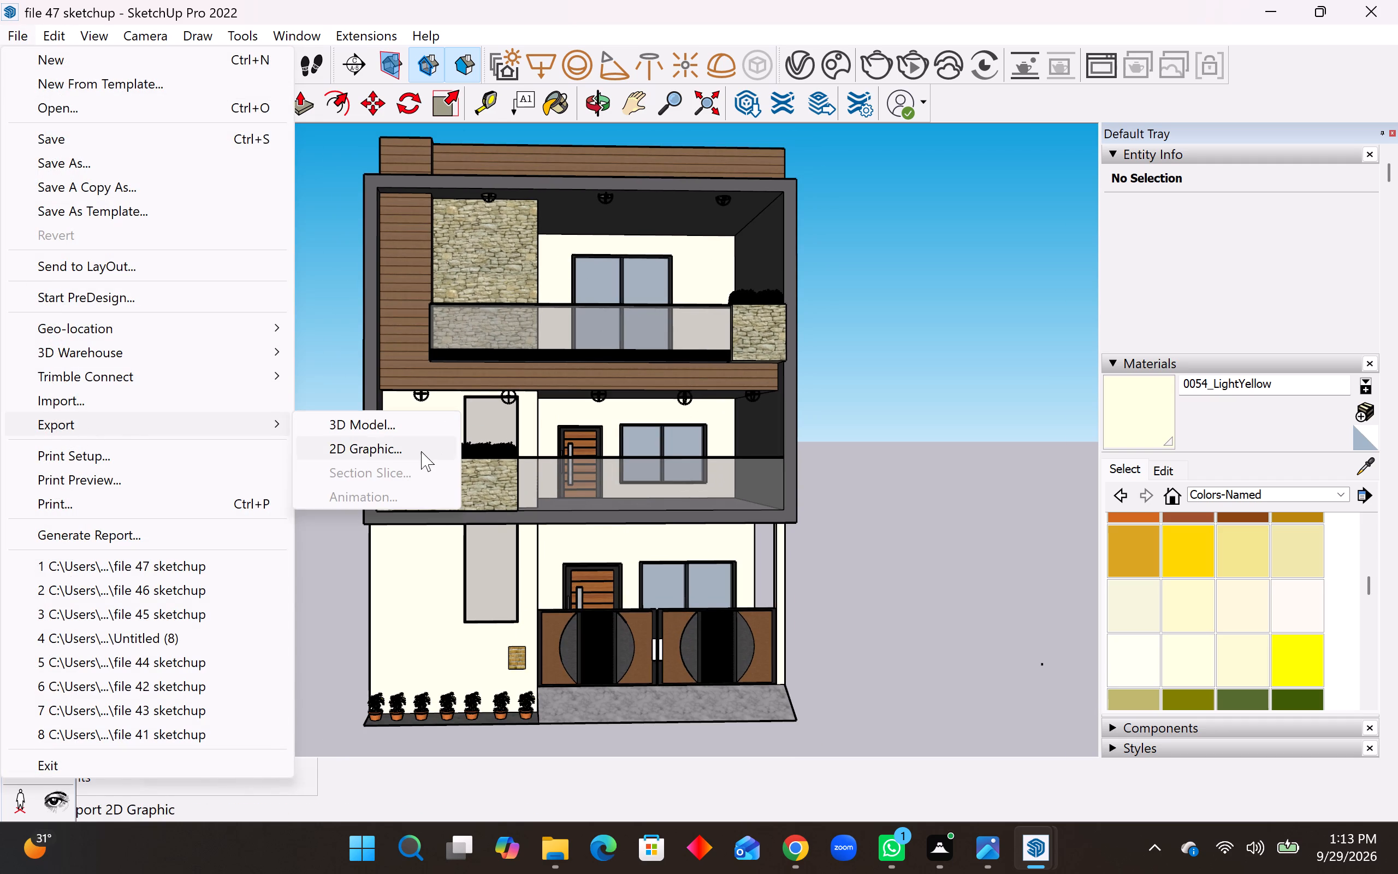
pyautogui.click(421, 451)
pyautogui.click(630, 475)
pyautogui.moveTo(629, 475); pyautogui.dragTo(554, 473)
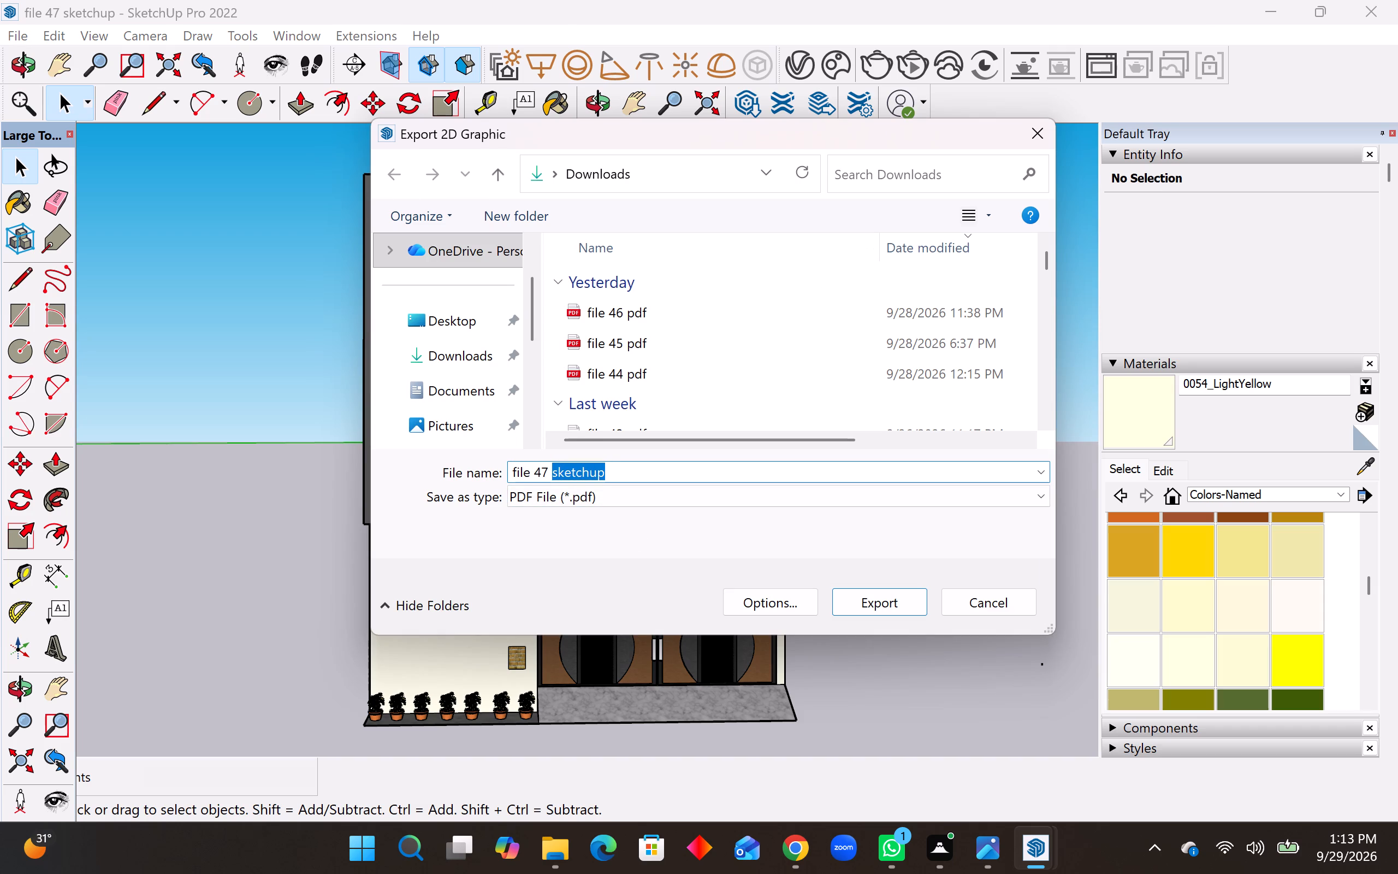
pyautogui.write('pdf')
pyautogui.click(846, 618)
pyautogui.click(843, 610)
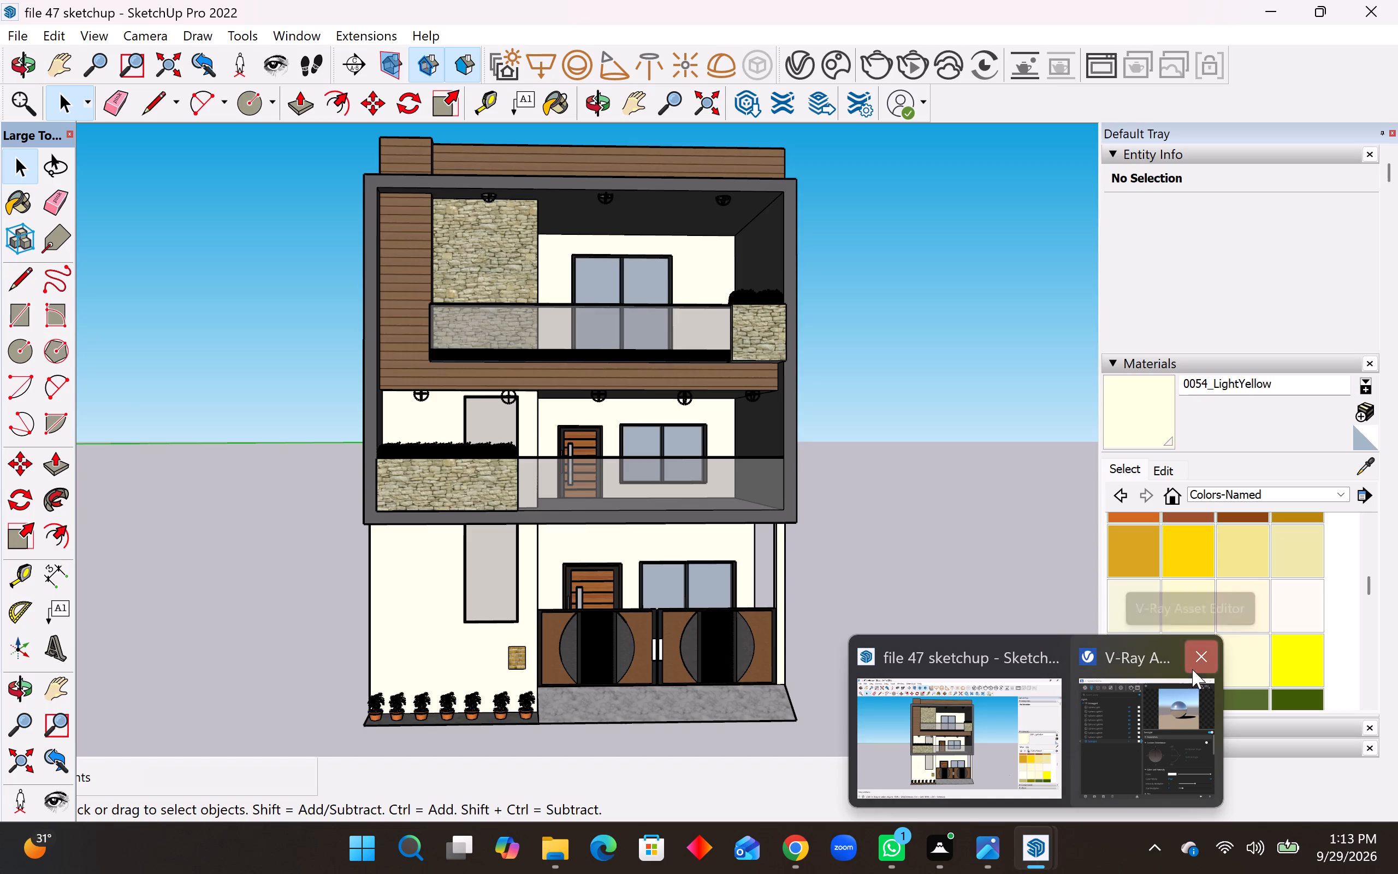
# Close the V-Ray Asset Editor window.
pyautogui.click(1198, 657)
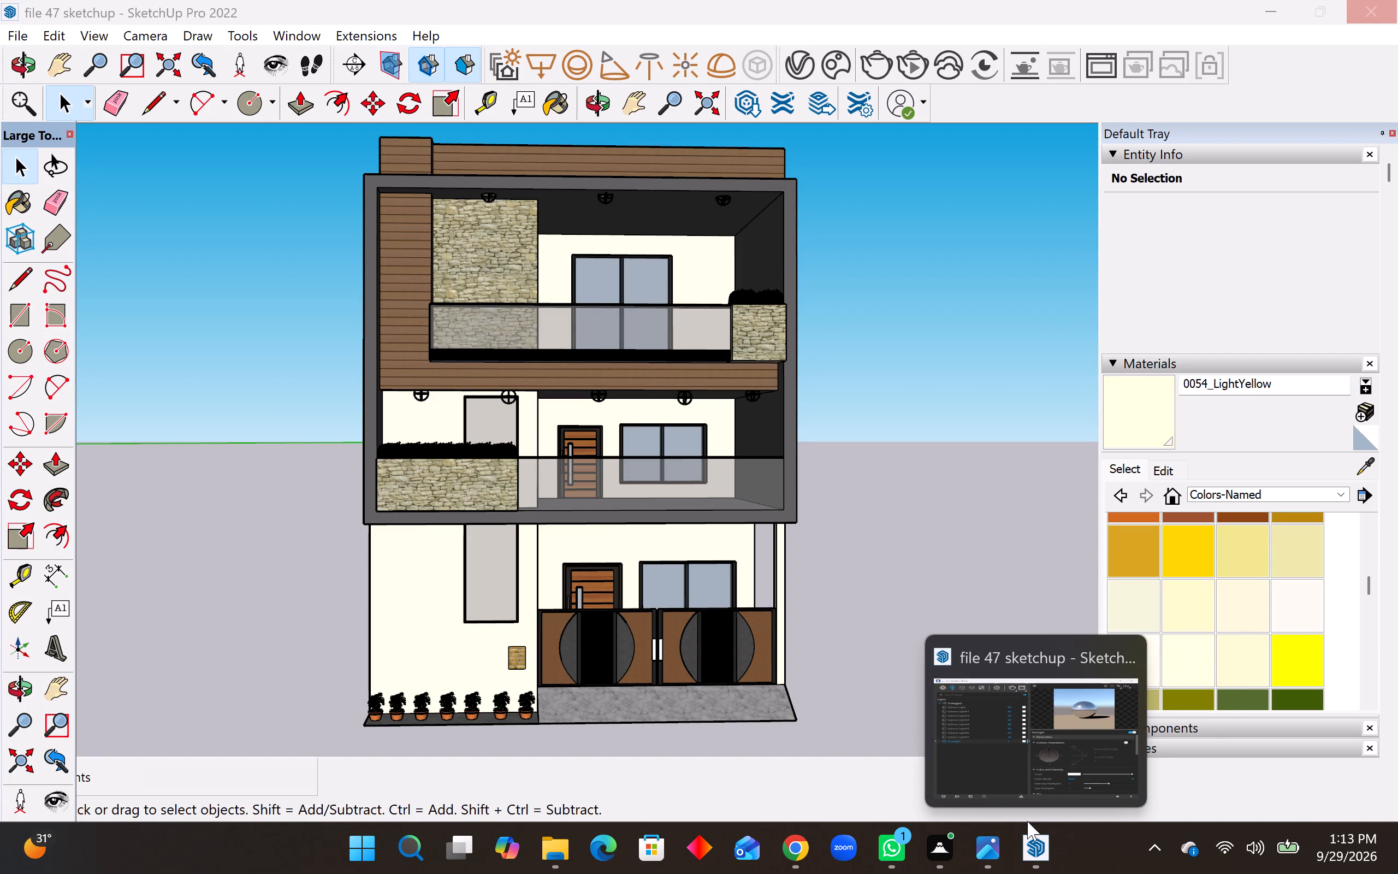